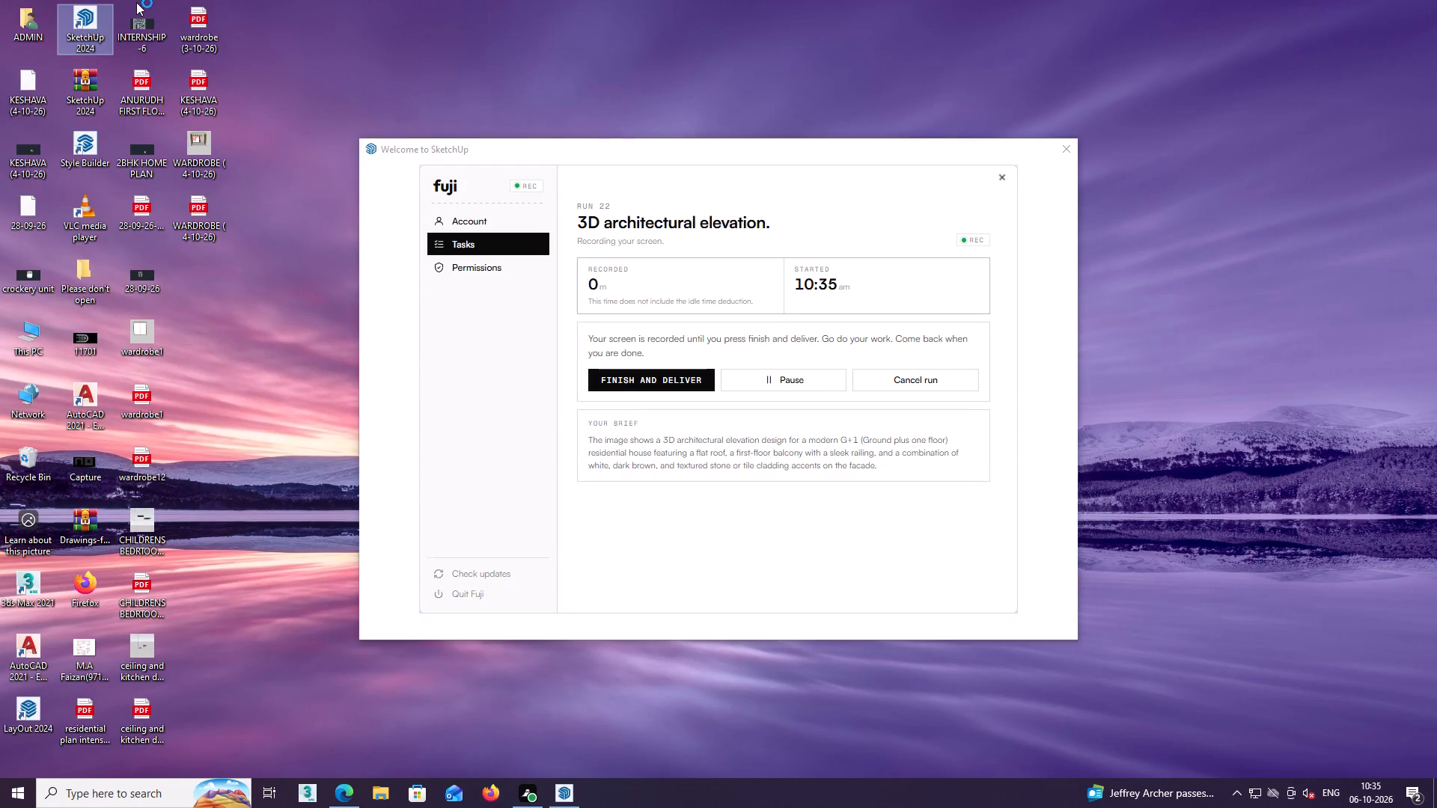
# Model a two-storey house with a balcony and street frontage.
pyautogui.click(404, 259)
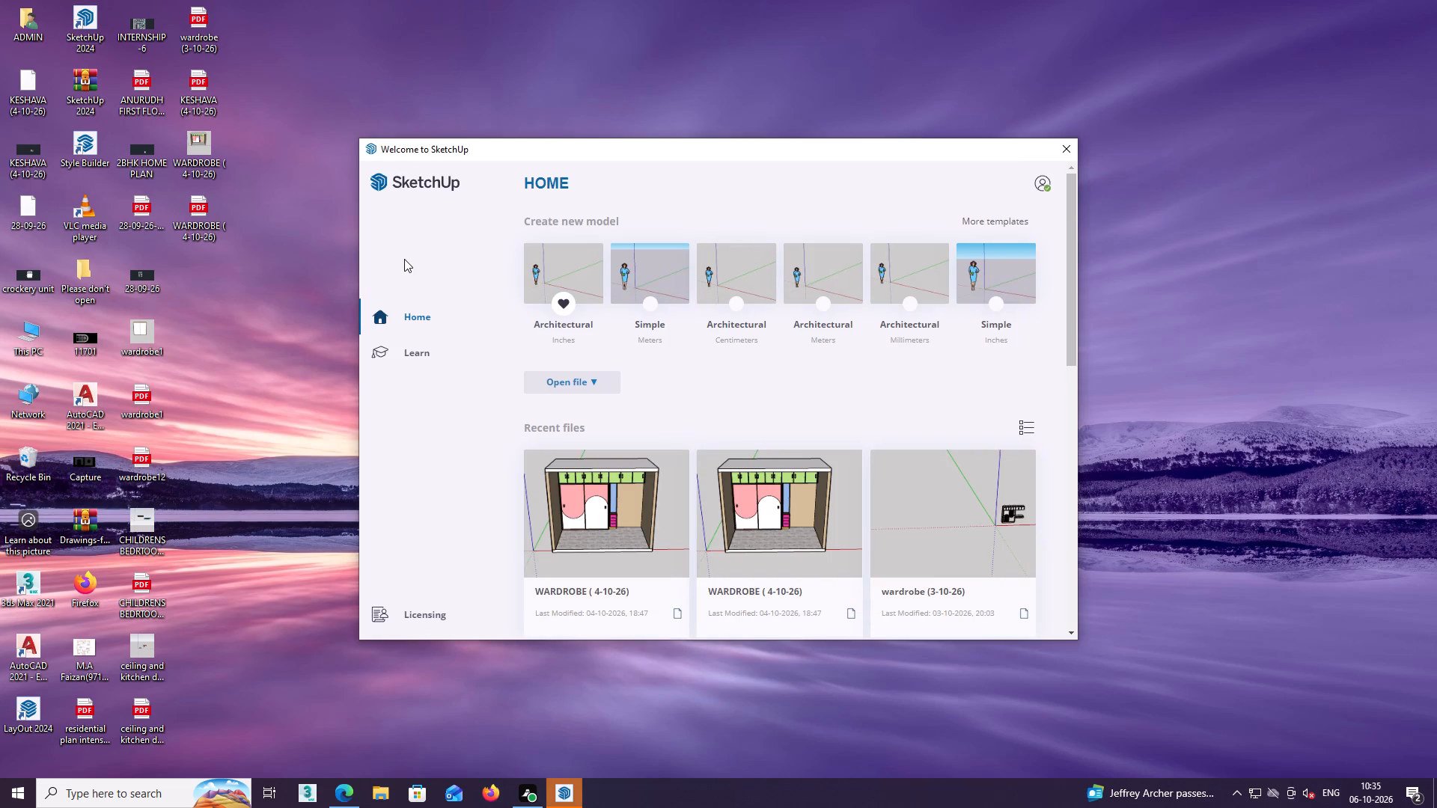
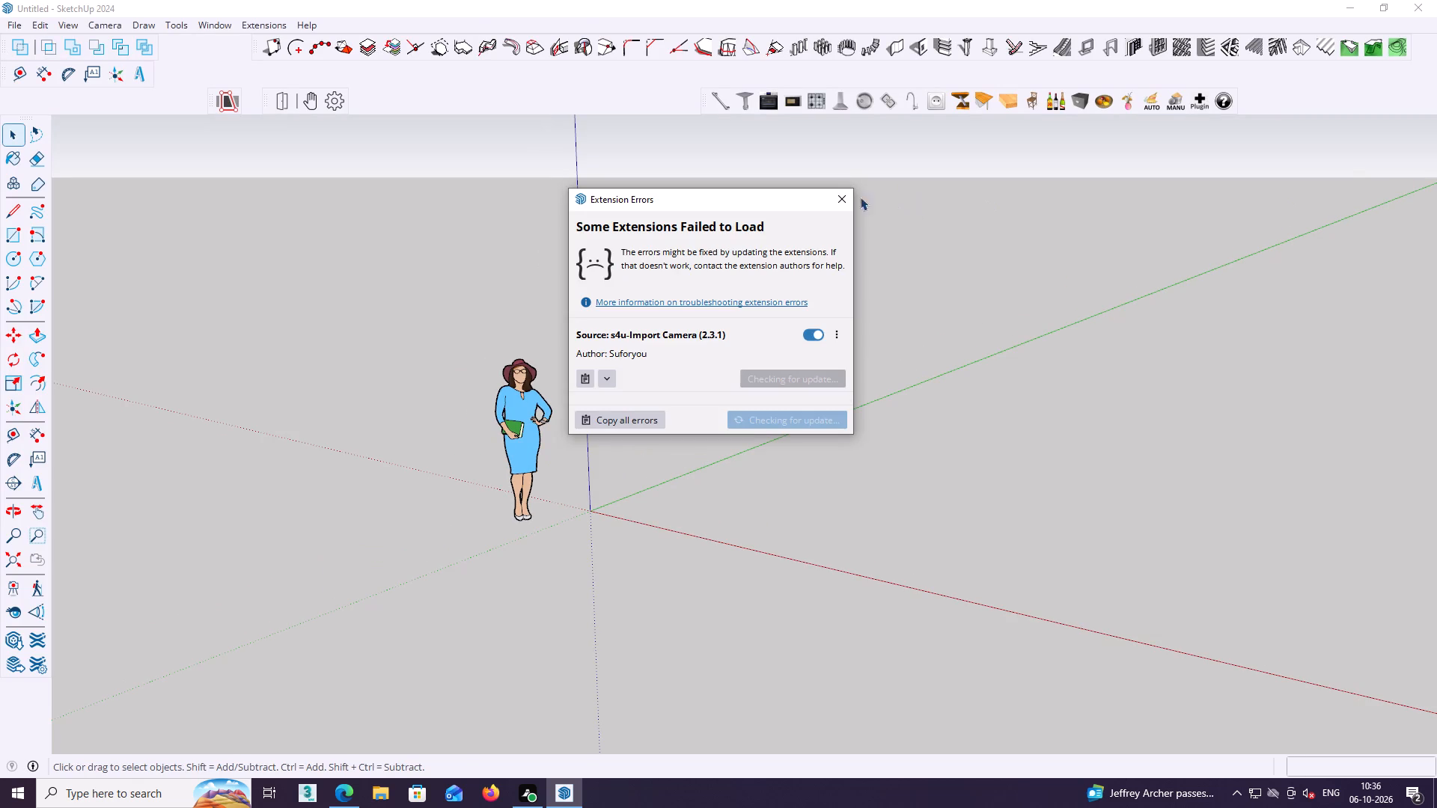
# Close the extension errors dialog.
pyautogui.click(840, 195)
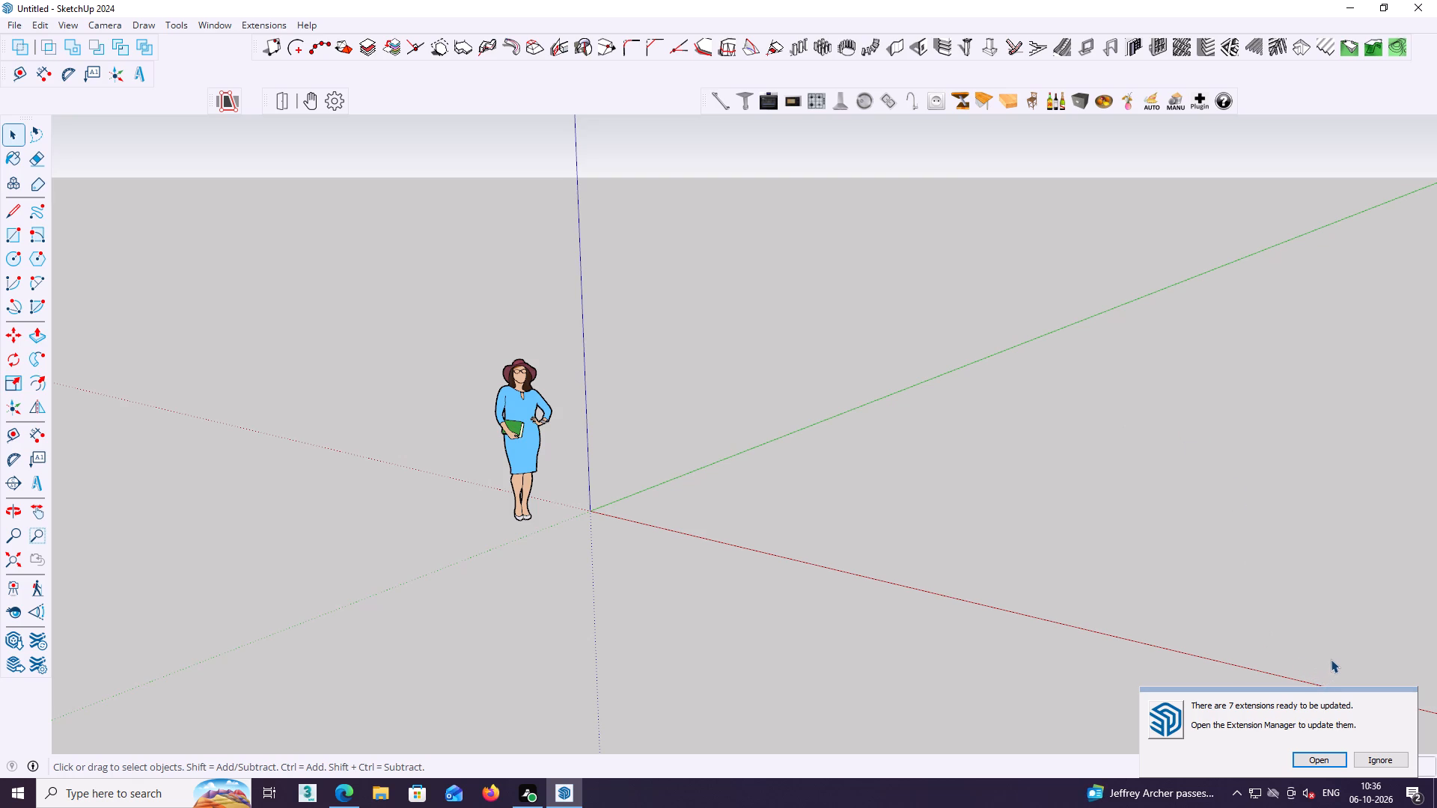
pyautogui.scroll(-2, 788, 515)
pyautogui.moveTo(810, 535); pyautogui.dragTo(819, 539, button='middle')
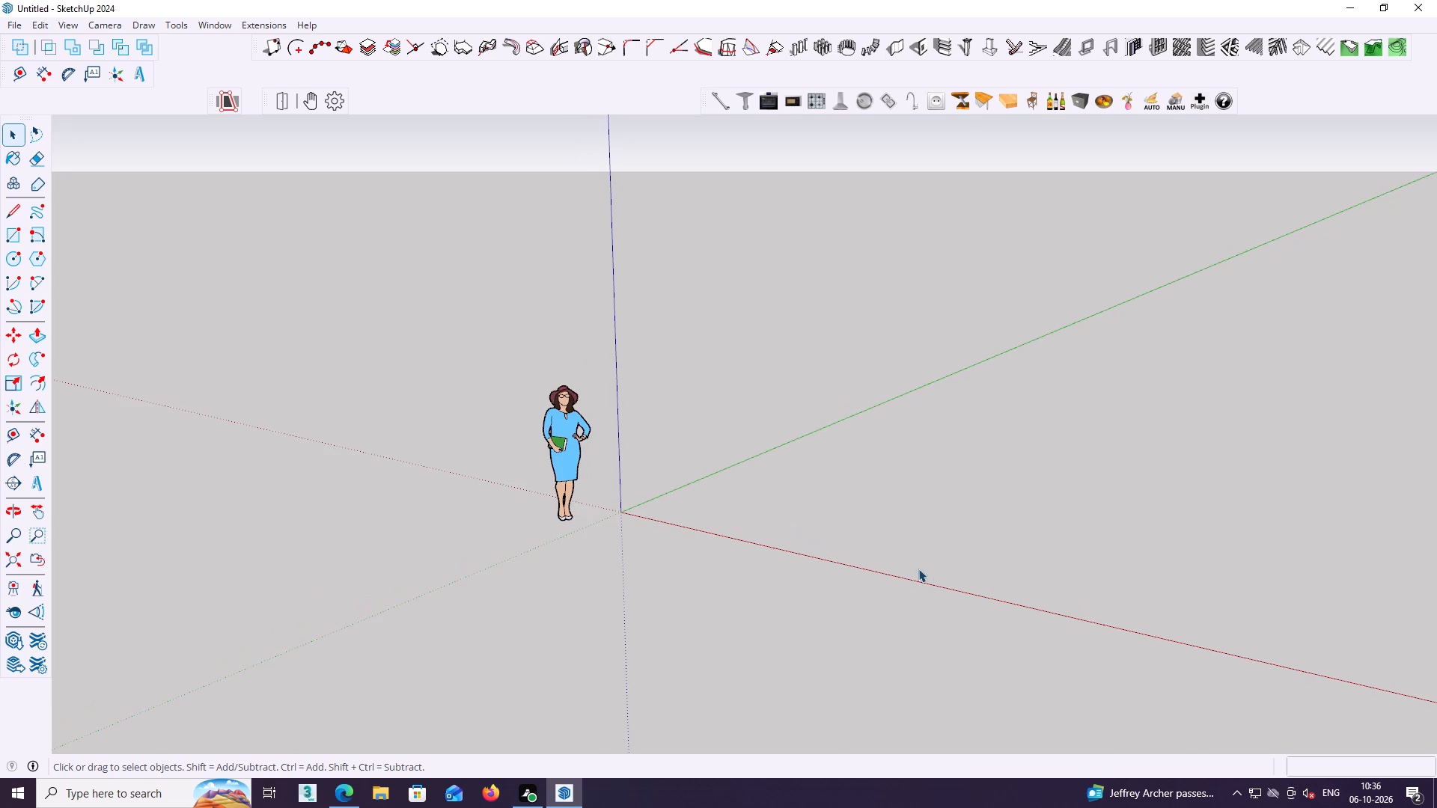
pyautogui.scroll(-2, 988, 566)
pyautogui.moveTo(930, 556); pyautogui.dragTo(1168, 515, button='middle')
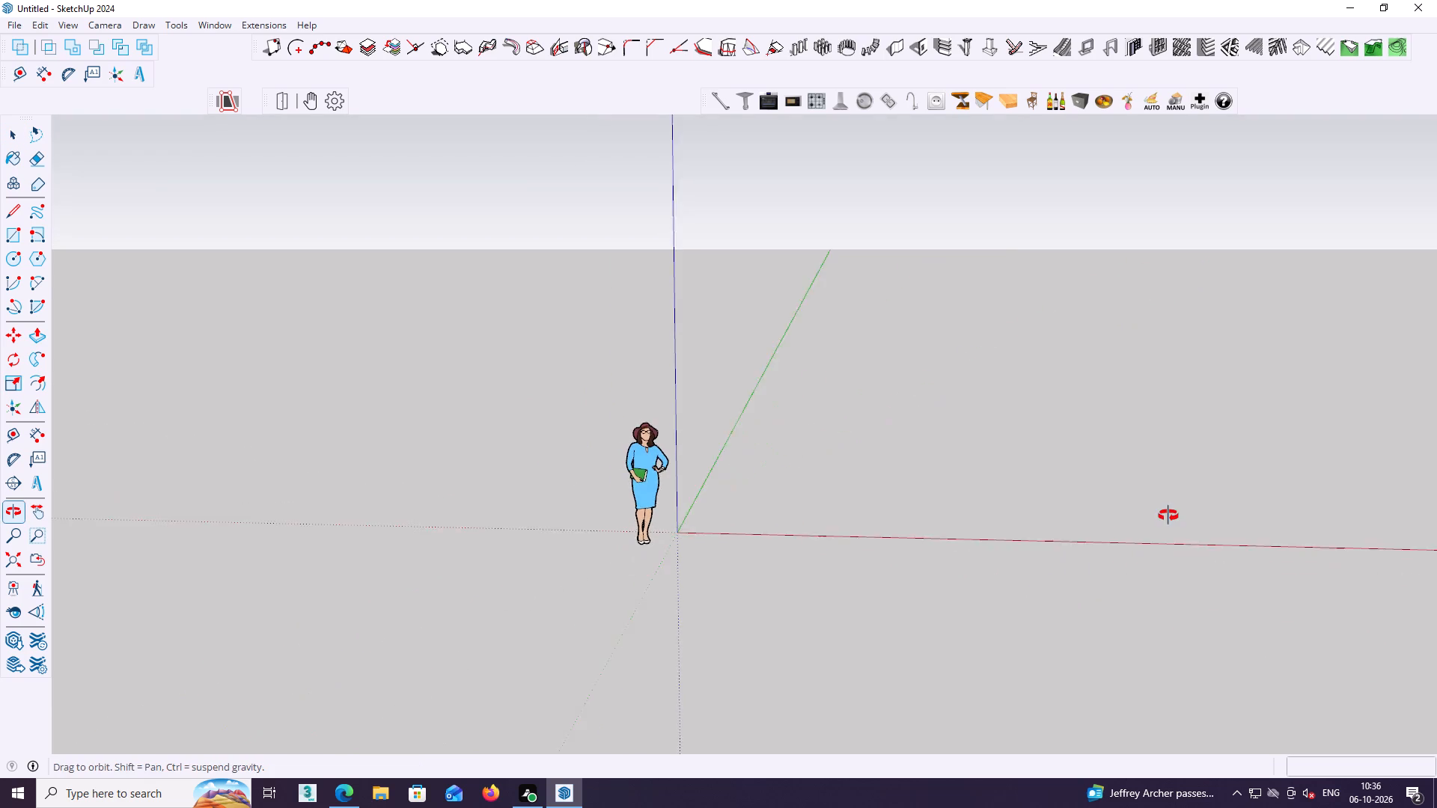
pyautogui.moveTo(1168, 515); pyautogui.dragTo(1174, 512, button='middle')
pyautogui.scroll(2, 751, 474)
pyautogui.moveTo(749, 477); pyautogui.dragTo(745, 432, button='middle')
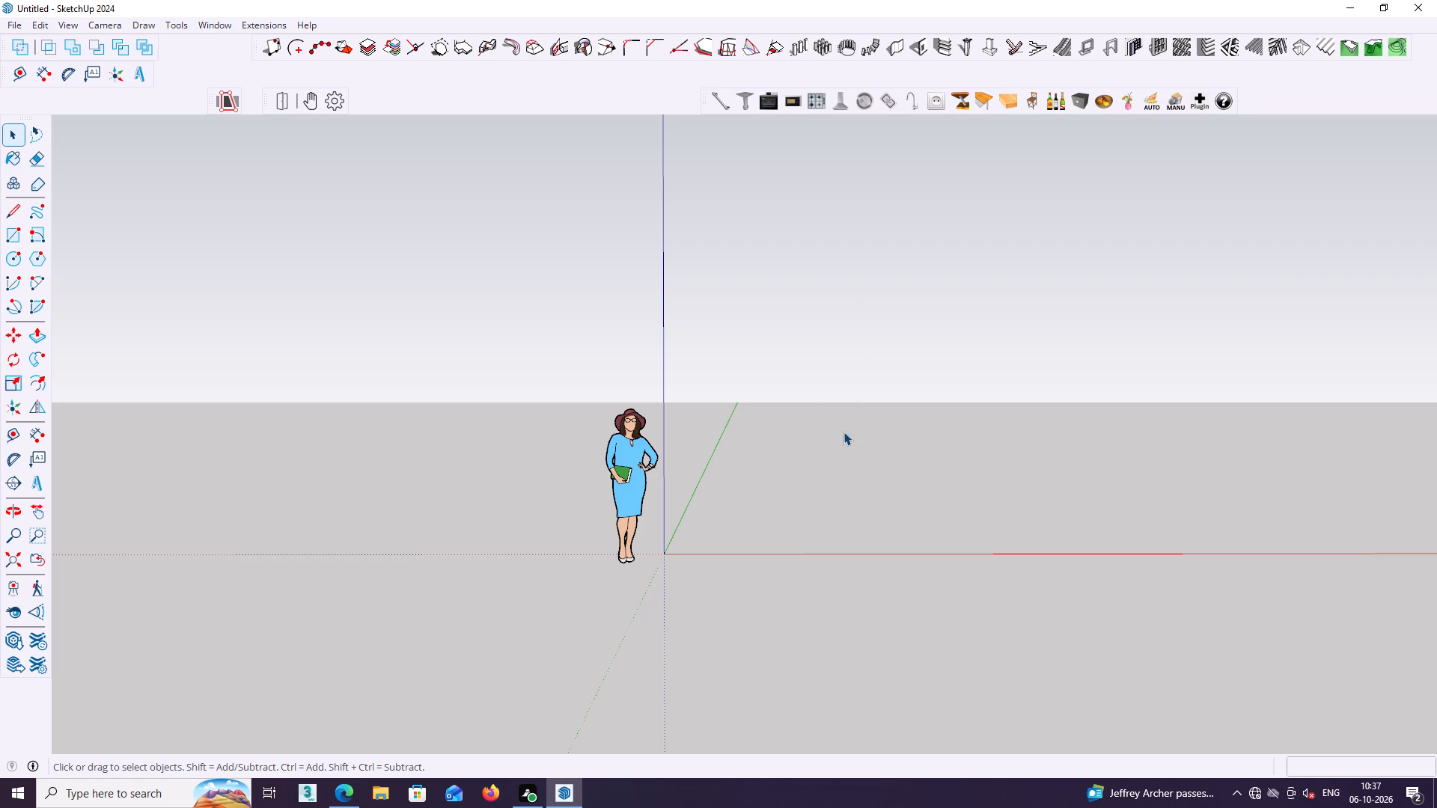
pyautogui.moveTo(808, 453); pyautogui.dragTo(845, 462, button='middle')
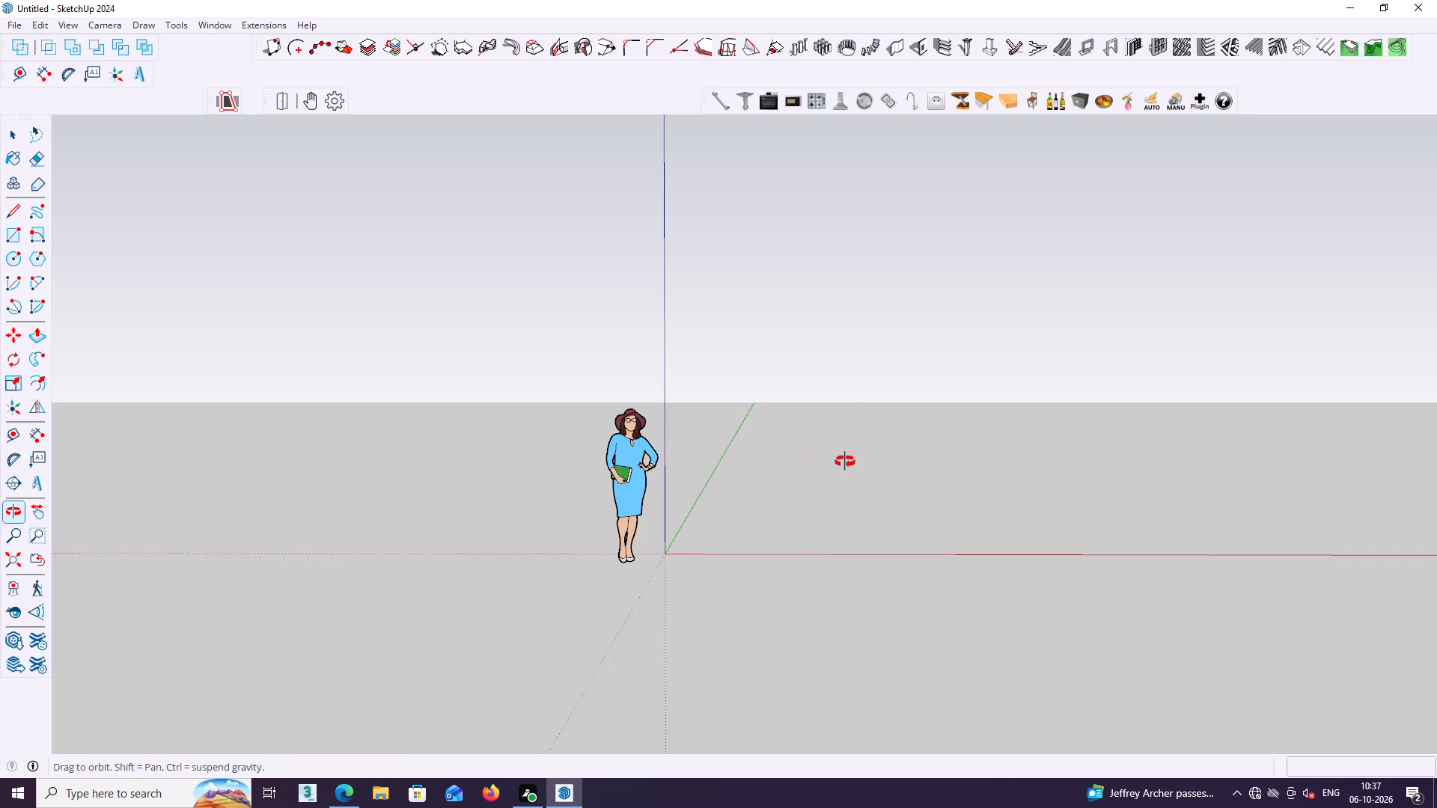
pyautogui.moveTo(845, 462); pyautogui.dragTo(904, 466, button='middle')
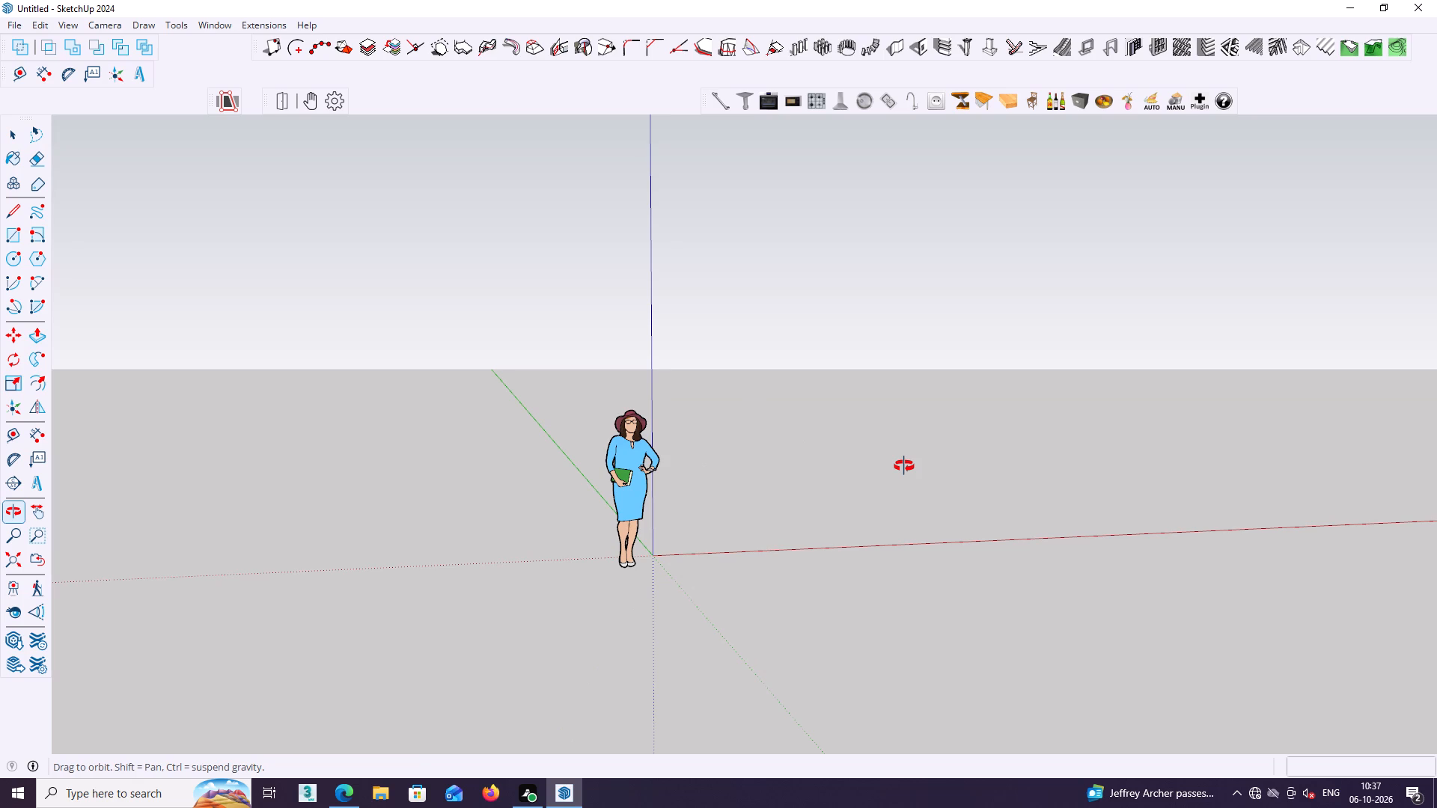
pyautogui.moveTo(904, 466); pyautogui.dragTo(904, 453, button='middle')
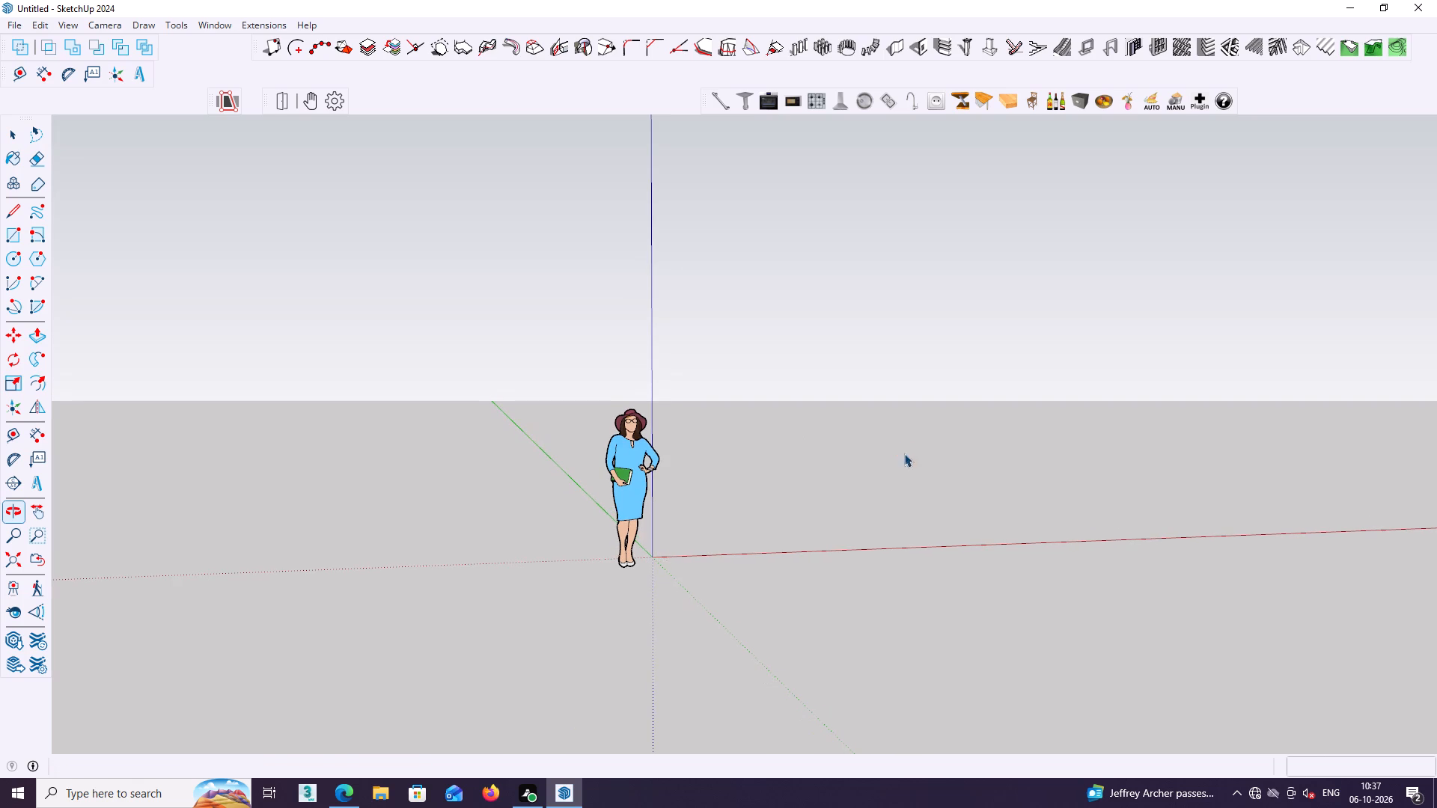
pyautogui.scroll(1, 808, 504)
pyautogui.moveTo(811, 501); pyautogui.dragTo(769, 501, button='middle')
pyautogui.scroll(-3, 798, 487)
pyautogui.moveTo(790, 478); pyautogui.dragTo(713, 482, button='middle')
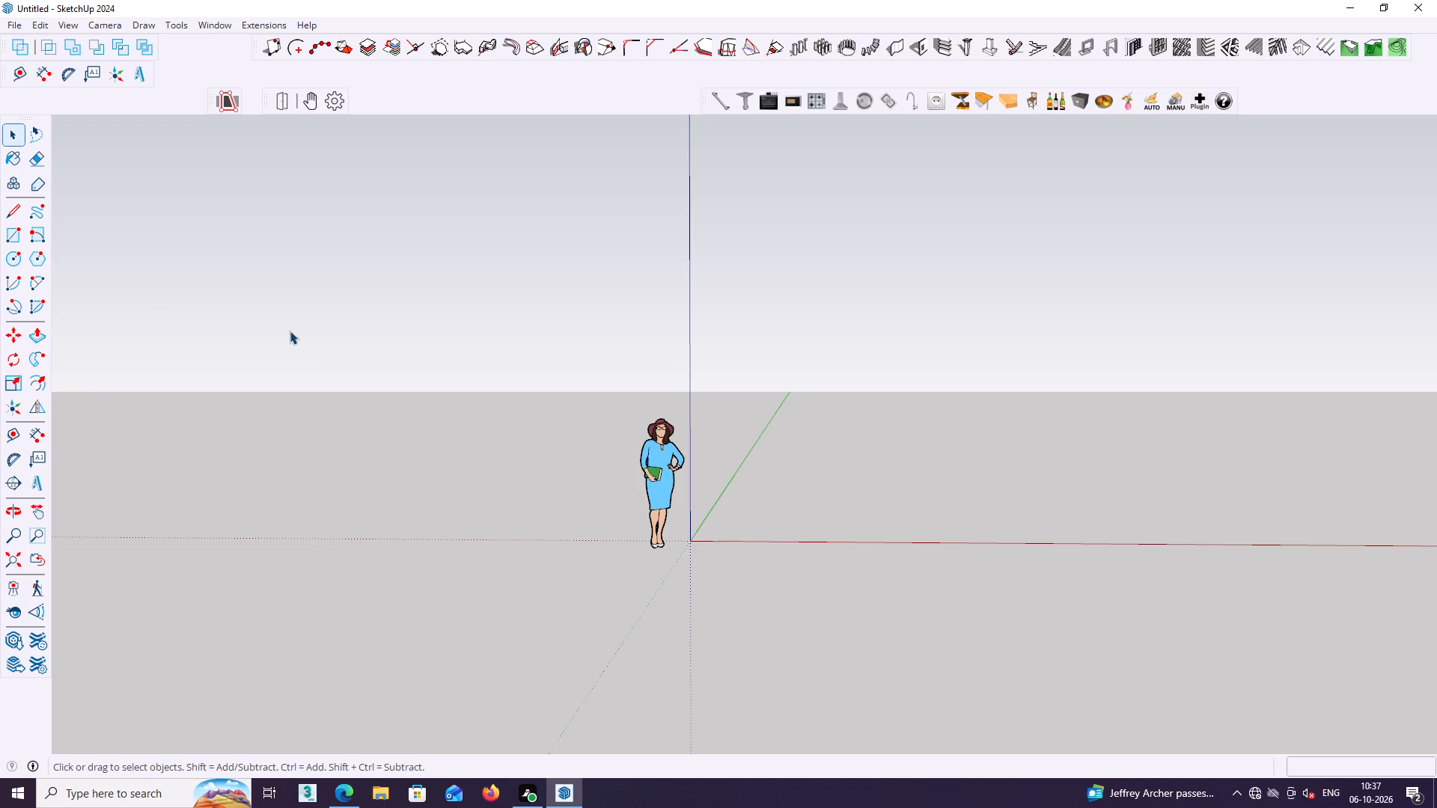
# Draw a rectangle about 20' 3" by 84' 8" flat on the ground plane, just beyond the red axis near the origin.
pyautogui.press('r')
pyautogui.scroll(-2, 672, 441)
pyautogui.moveTo(788, 502); pyautogui.dragTo(934, 518, button='middle')
pyautogui.keyDown('shift'); pyautogui.moveTo(925, 492); pyautogui.dragTo(745, 487, button='middle'); pyautogui.keyUp('shift')
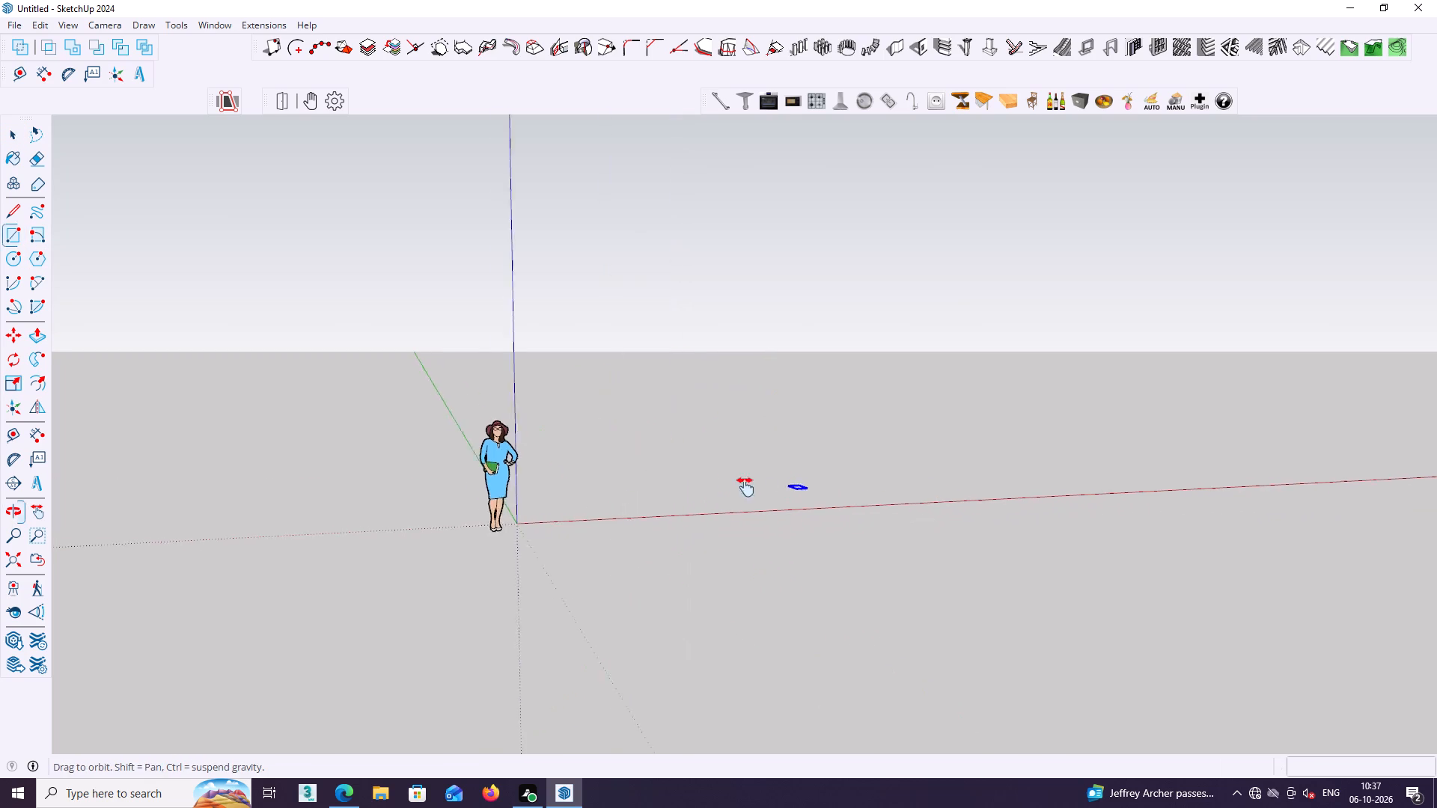
pyautogui.keyDown('shift'); pyautogui.moveTo(745, 487); pyautogui.dragTo(707, 484, button='middle'); pyautogui.keyUp('shift')
pyautogui.scroll(-1, 605, 438)
pyautogui.moveTo(573, 432); pyautogui.dragTo(518, 430, button='middle')
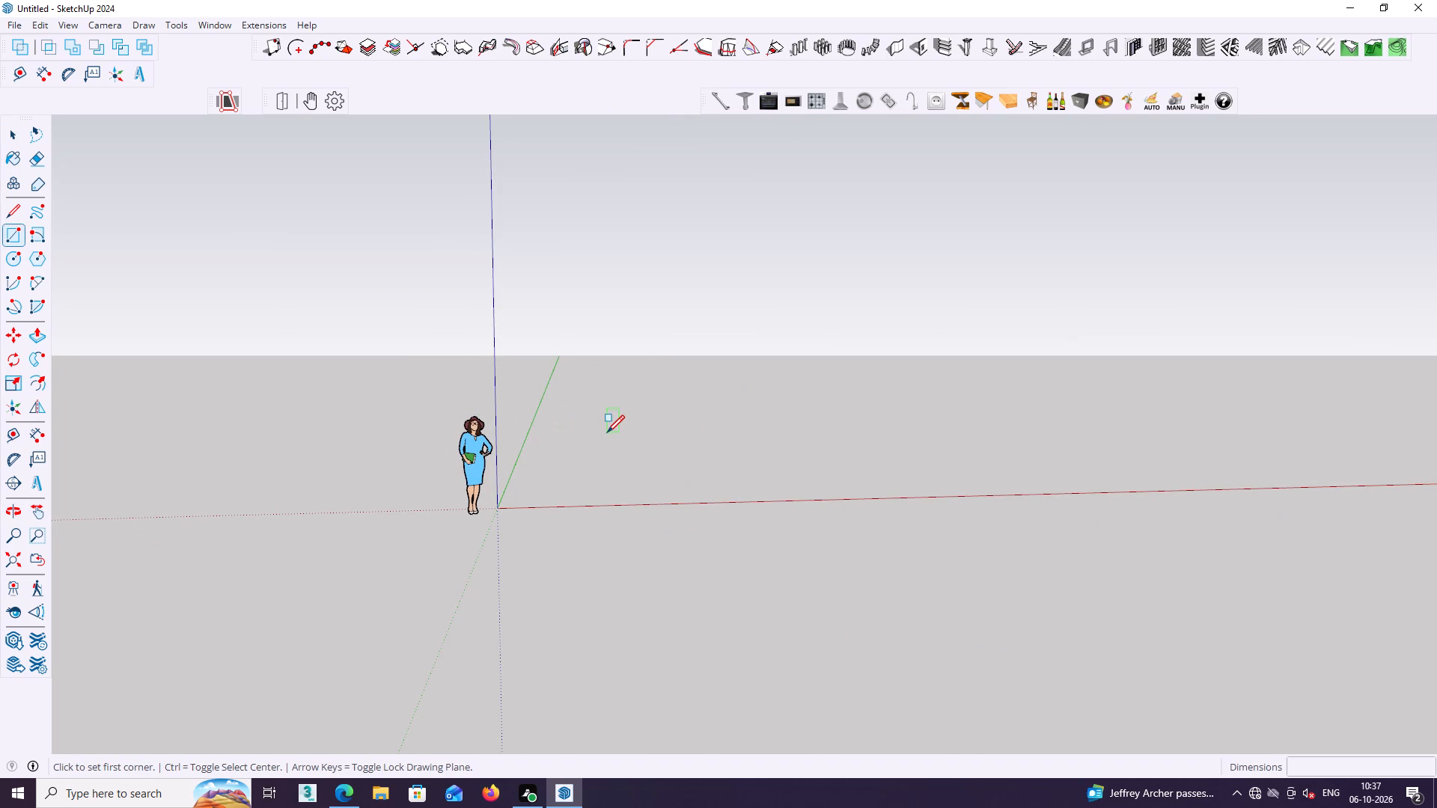
pyautogui.press('Up')
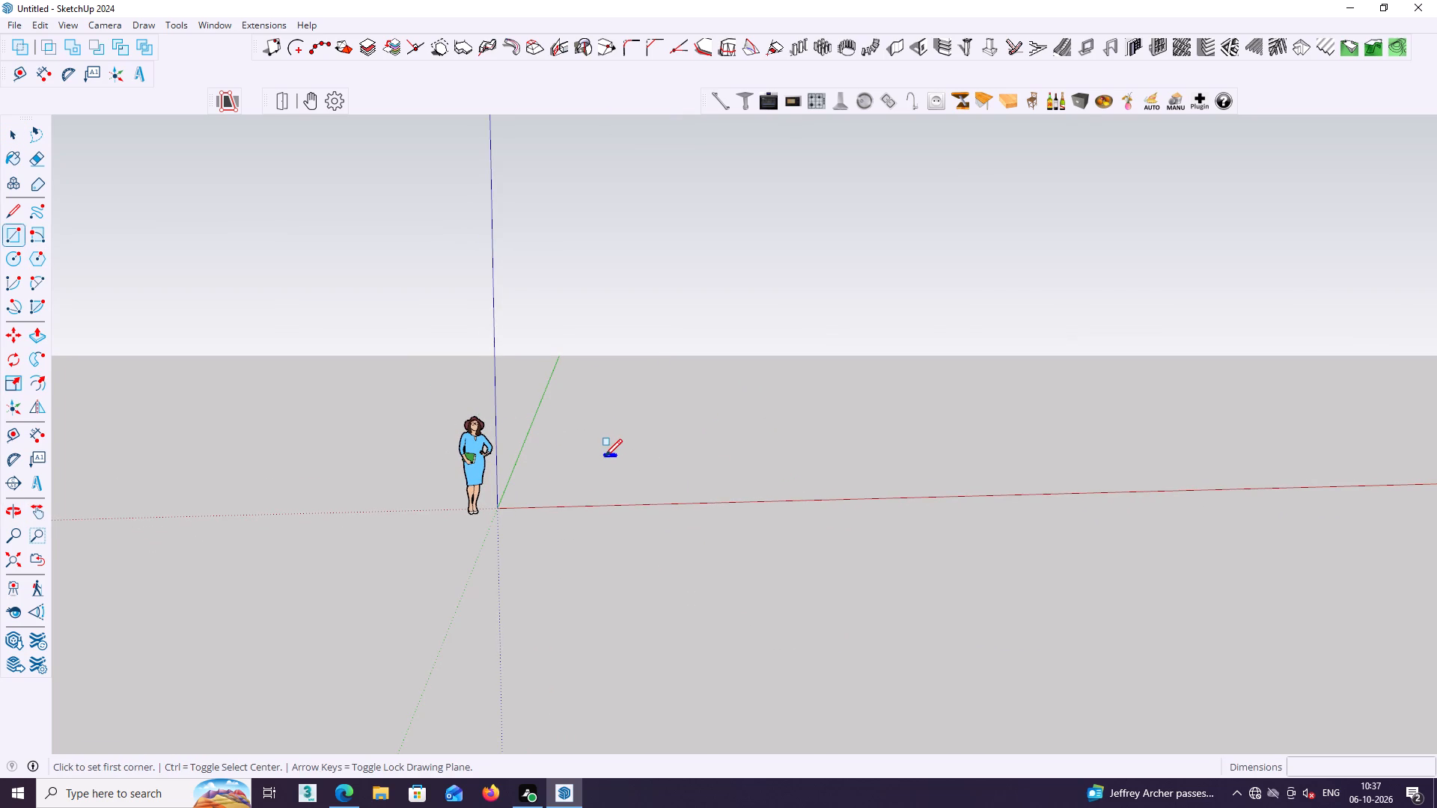
pyautogui.click(605, 456)
pyautogui.moveTo(665, 405); pyautogui.dragTo(648, 446, button='middle')
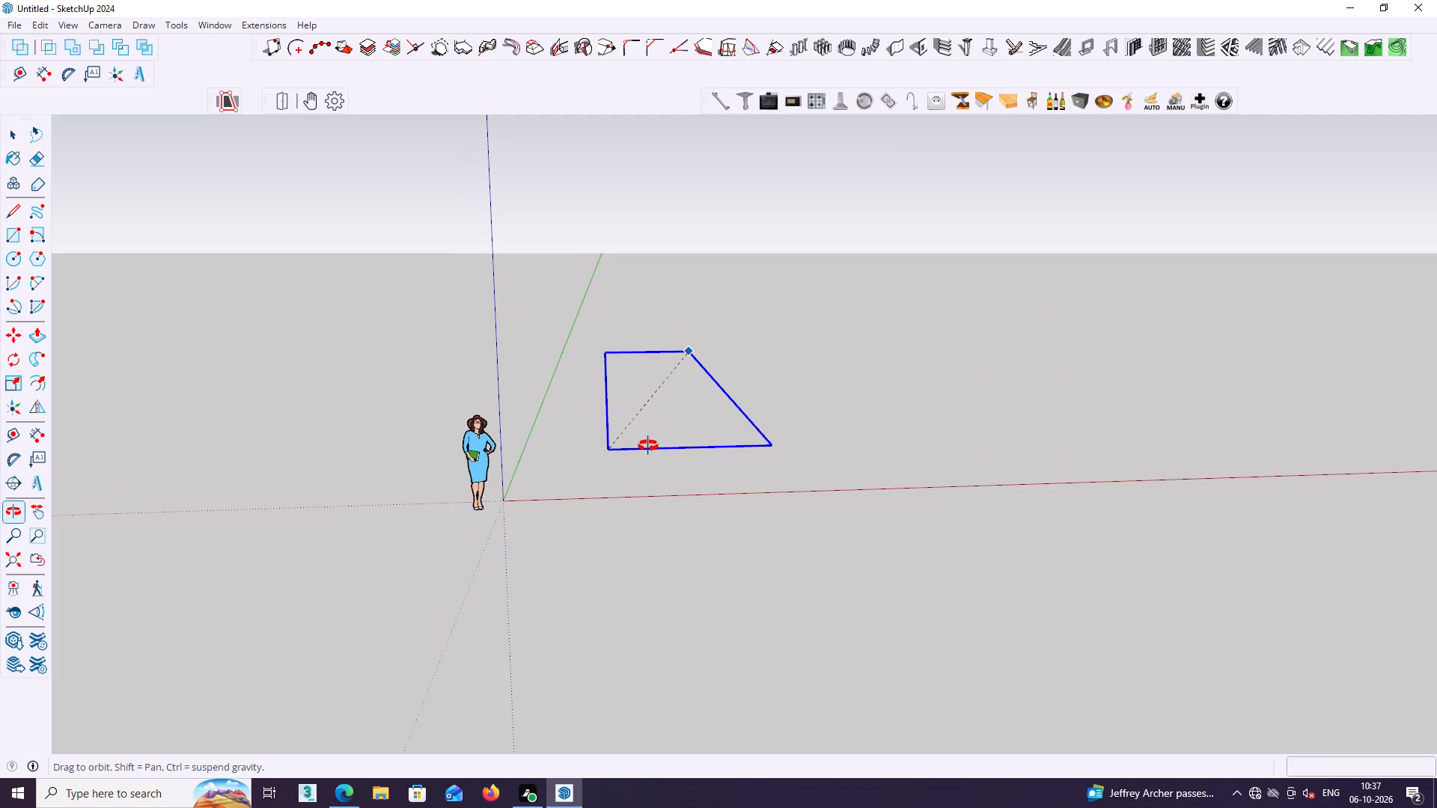
pyautogui.moveTo(648, 446); pyautogui.dragTo(560, 447, button='middle')
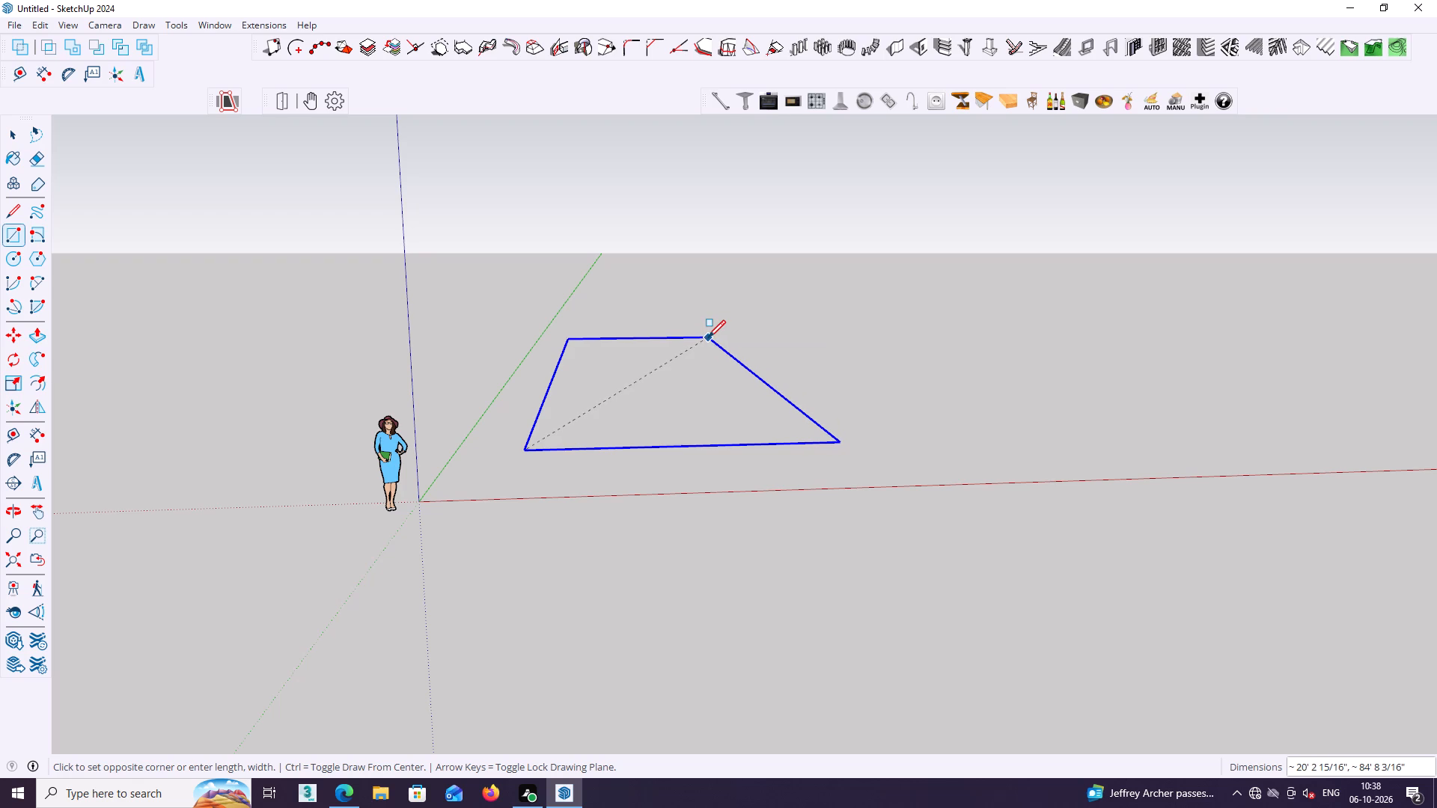
pyautogui.click(708, 337)
# Draw a line about 20' 3" long across the ground rectangle near its far end, parallel to the short edges.
pyautogui.moveTo(678, 414); pyautogui.dragTo(698, 504, button='middle')
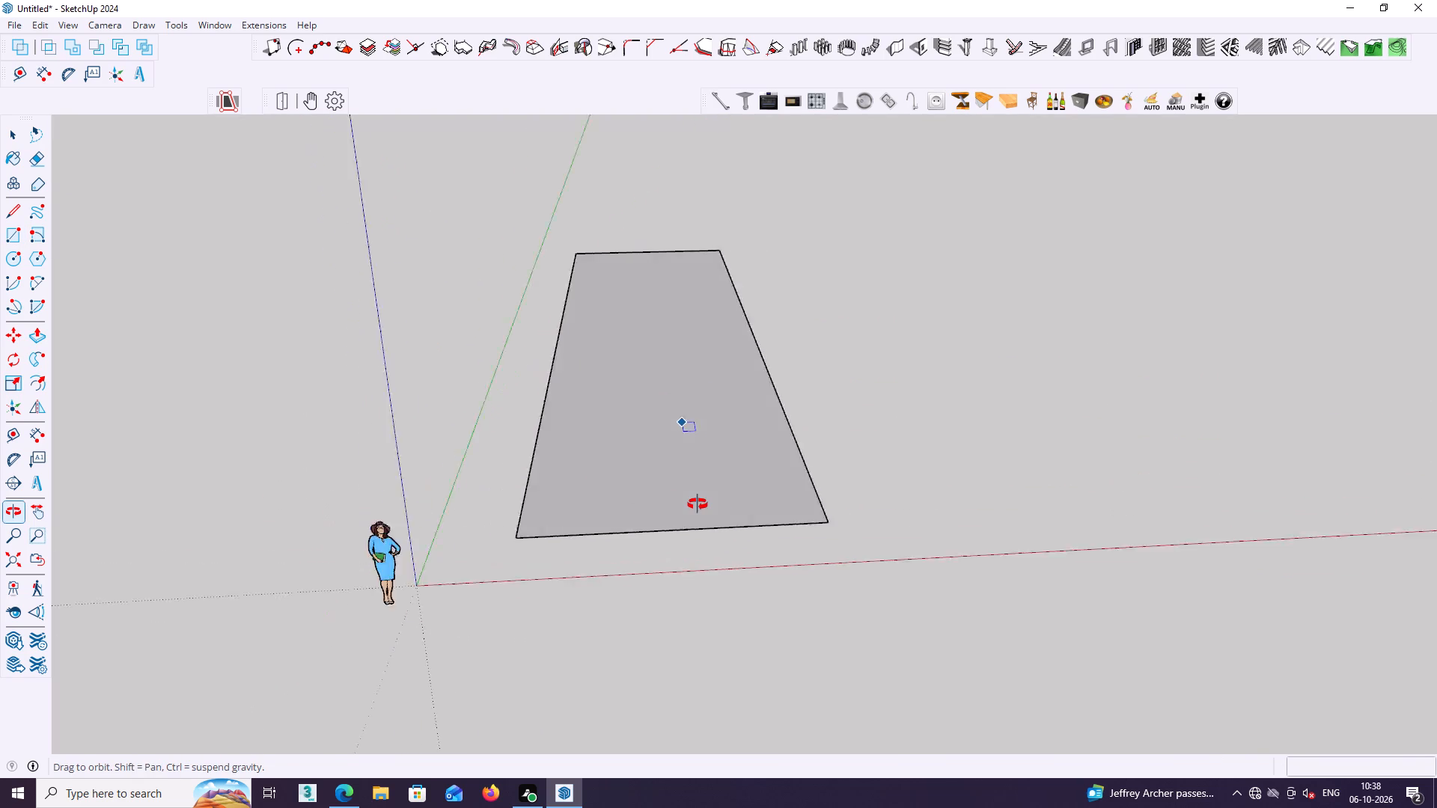
pyautogui.moveTo(698, 504); pyautogui.dragTo(721, 504, button='middle')
pyautogui.scroll(-3, 721, 500)
pyautogui.moveTo(719, 498); pyautogui.dragTo(690, 515, button='middle')
pyautogui.middleClick(672, 523)
pyautogui.scroll(-1, 693, 493)
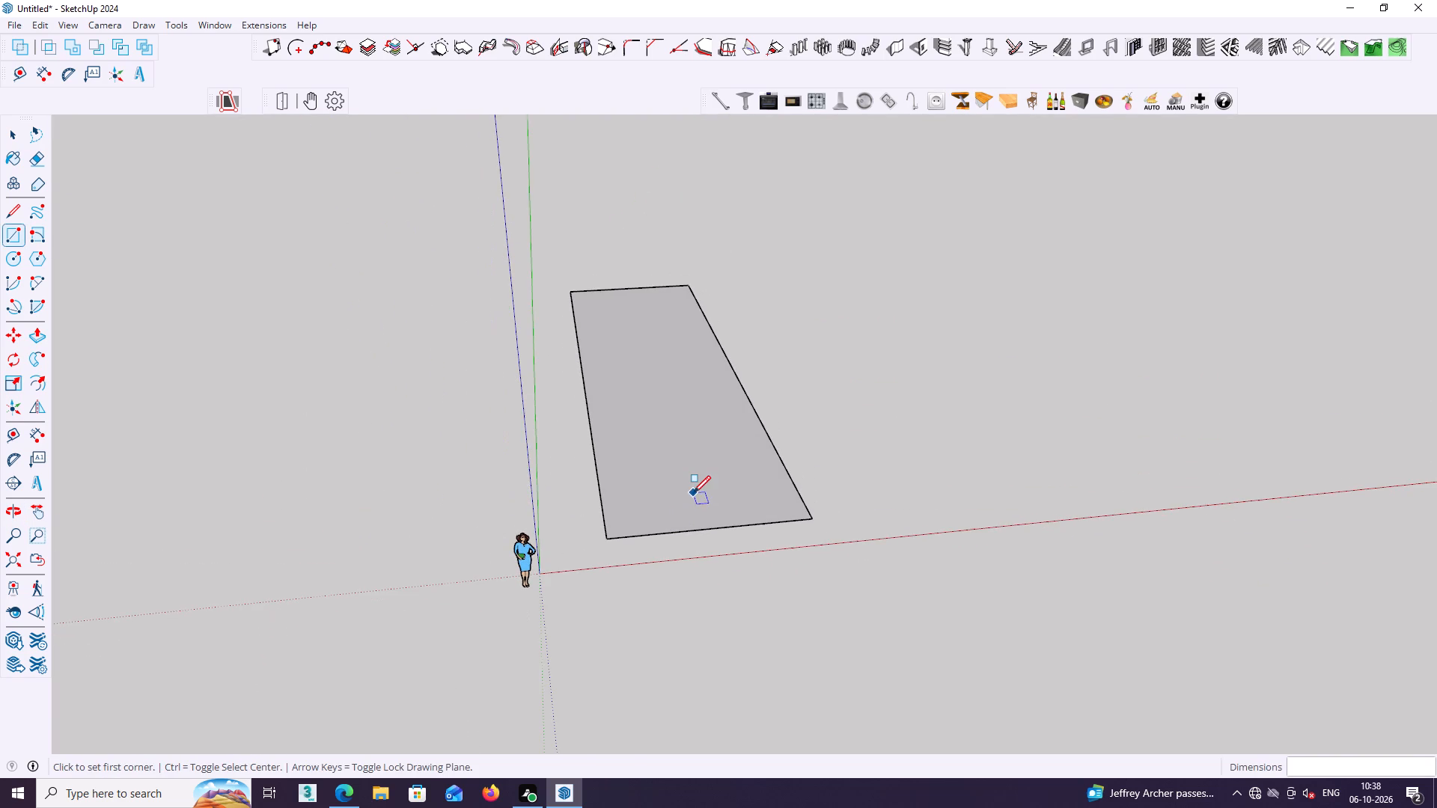
pyautogui.press('l')
pyautogui.click(581, 340)
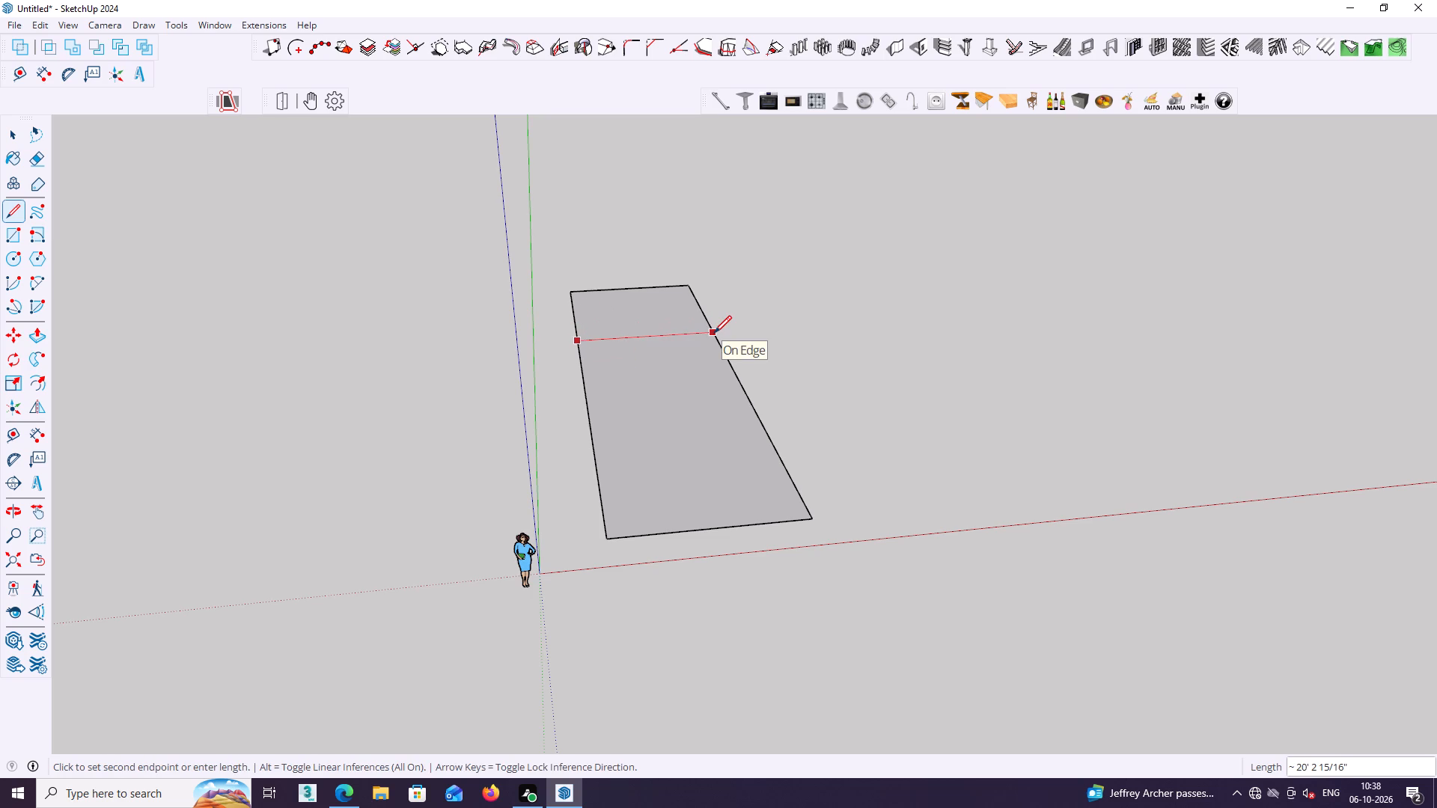
pyautogui.click(714, 333)
# Erase the far short edge and the two side edge pieces beyond the dividing line to shorten the rectangle.
pyautogui.press('space')
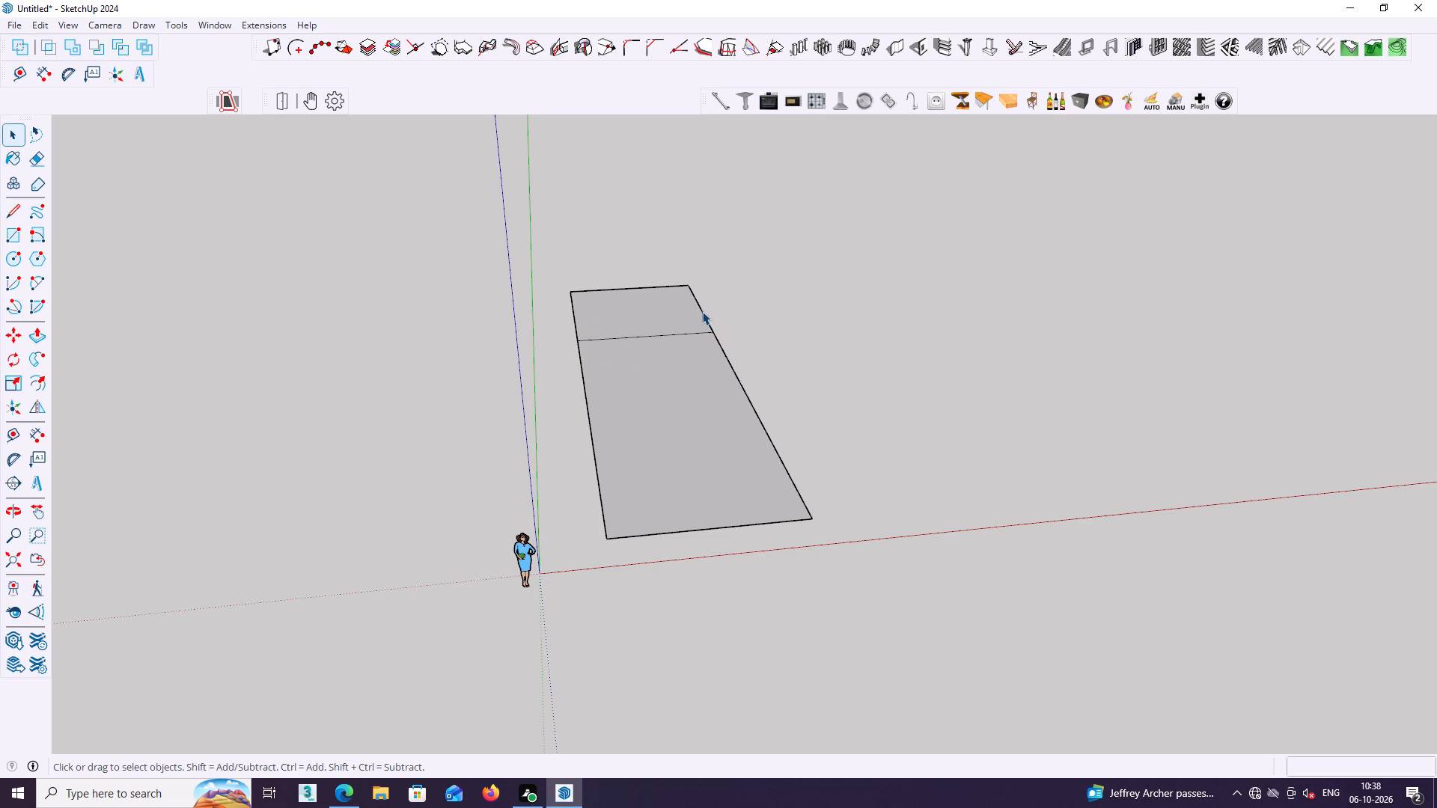
pyautogui.press('e')
pyautogui.click(656, 287)
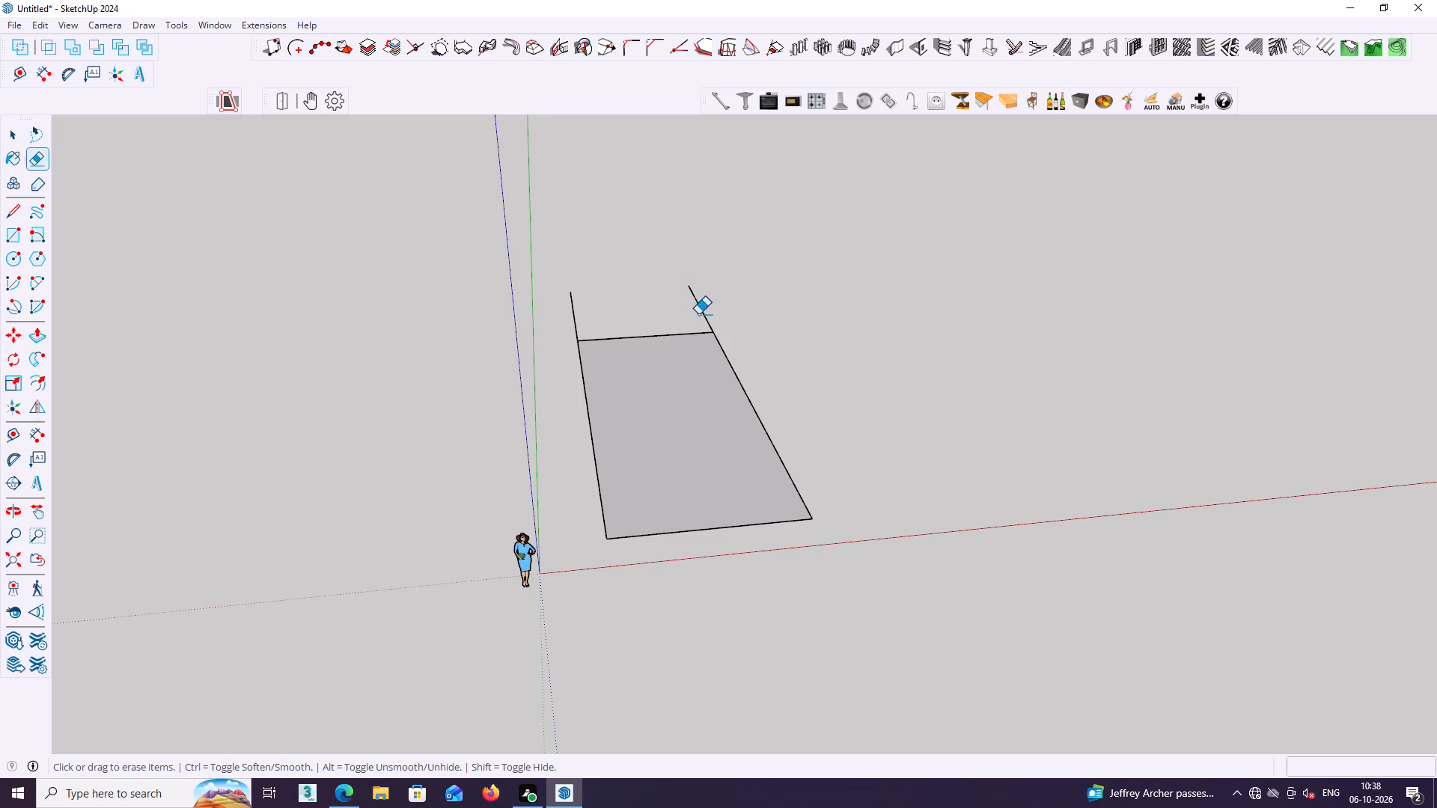
pyautogui.click(702, 310)
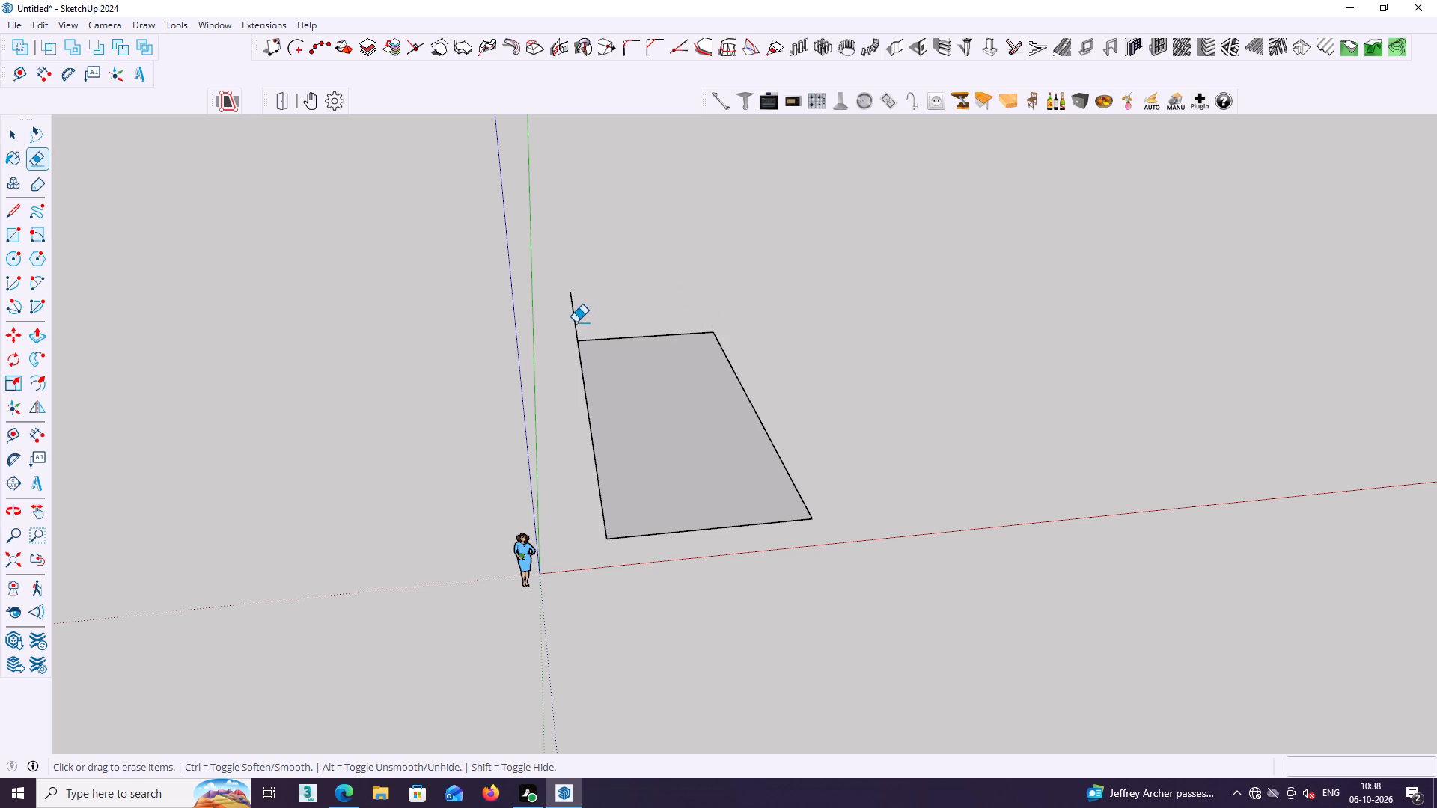
pyautogui.click(576, 322)
pyautogui.press('space')
# Make a group from the shortened rectangle's face and its edges.
pyautogui.moveTo(628, 314); pyautogui.dragTo(641, 265, button='middle')
pyautogui.moveTo(640, 322); pyautogui.dragTo(594, 358, button='middle')
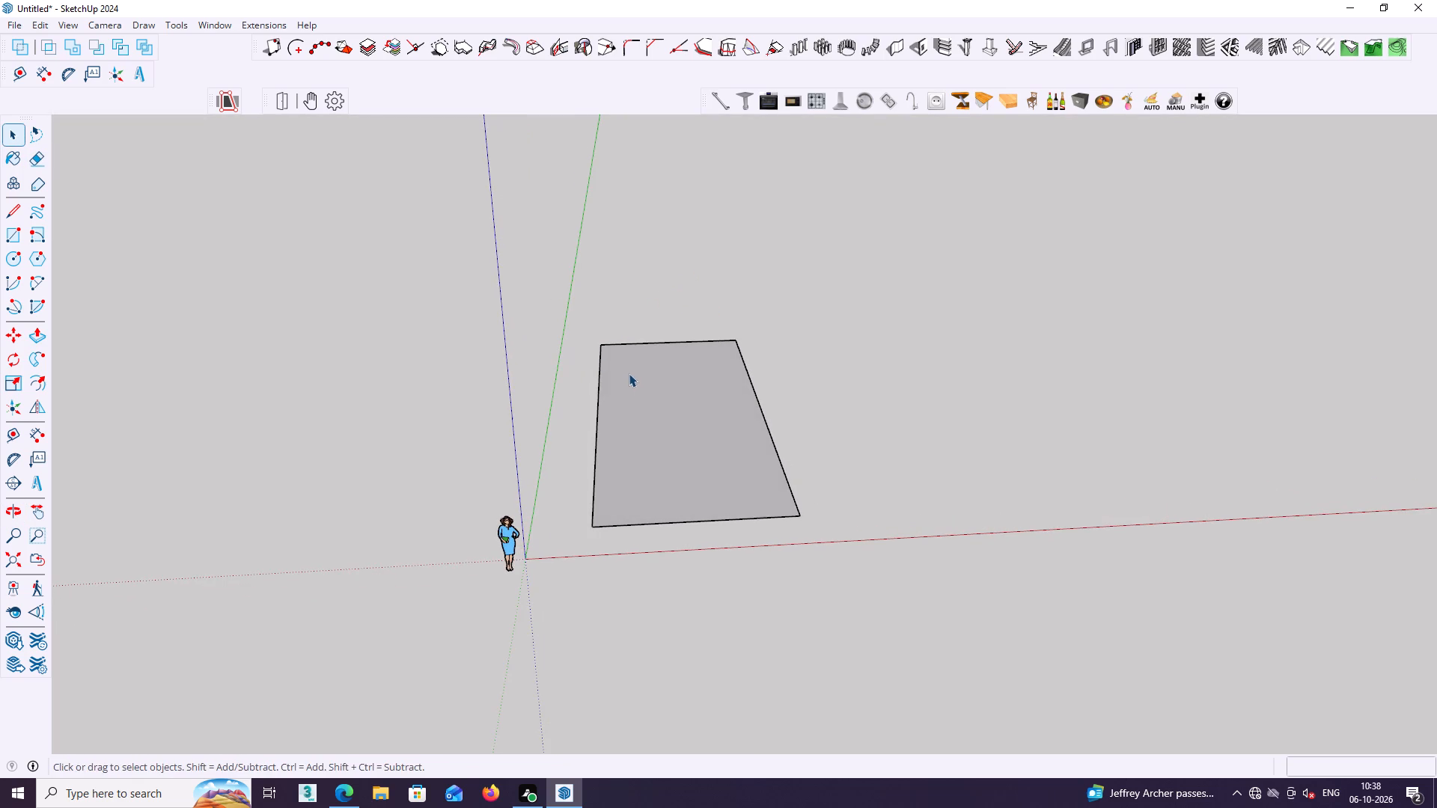
pyautogui.keyDown('shift'); pyautogui.middleClick(587, 382); pyautogui.keyUp('shift')
pyautogui.moveTo(669, 440); pyautogui.dragTo(694, 429, button='middle')
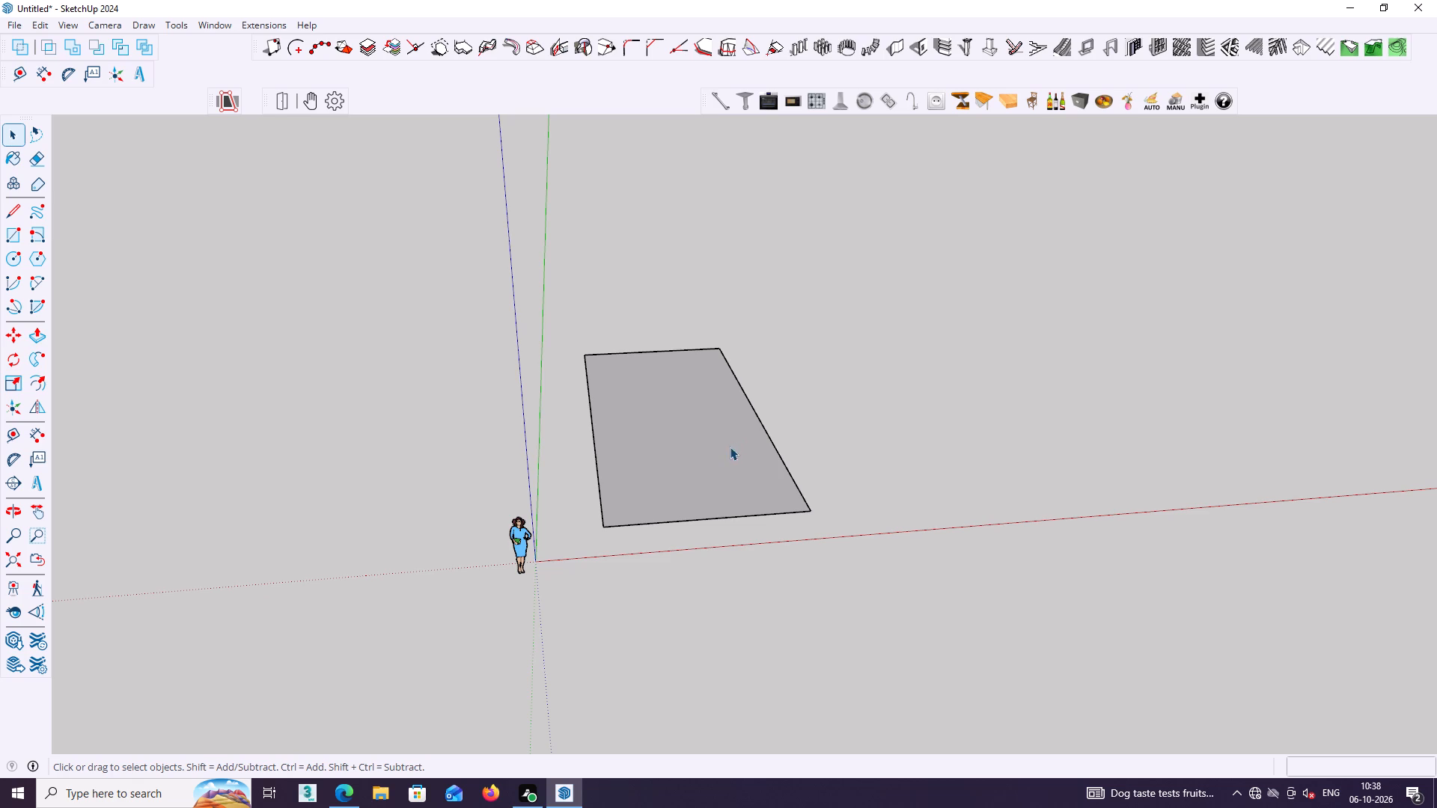
pyautogui.moveTo(709, 448); pyautogui.dragTo(669, 448, button='middle')
pyautogui.moveTo(681, 462); pyautogui.dragTo(684, 408, button='middle')
pyautogui.middleClick(671, 472)
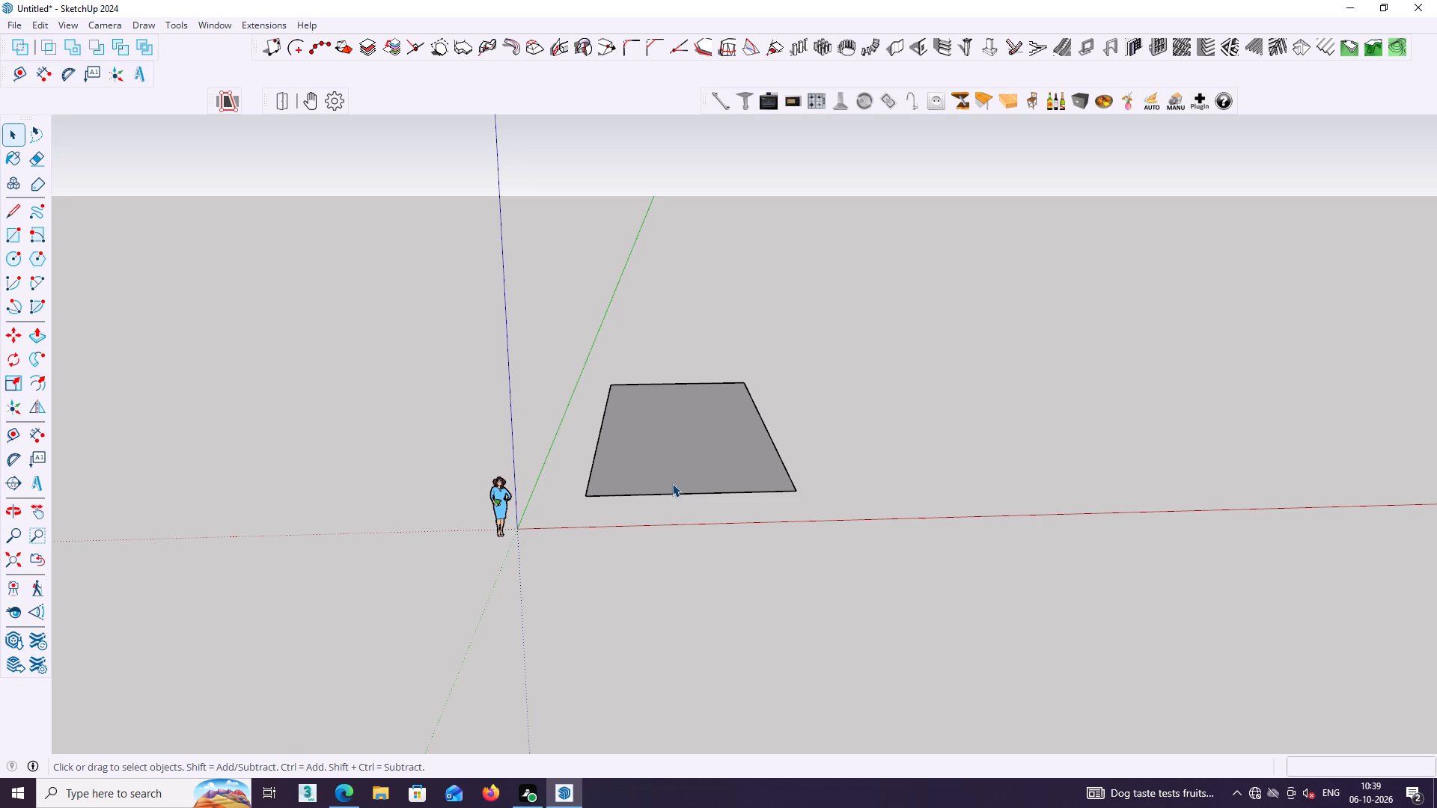
pyautogui.middleClick(674, 480)
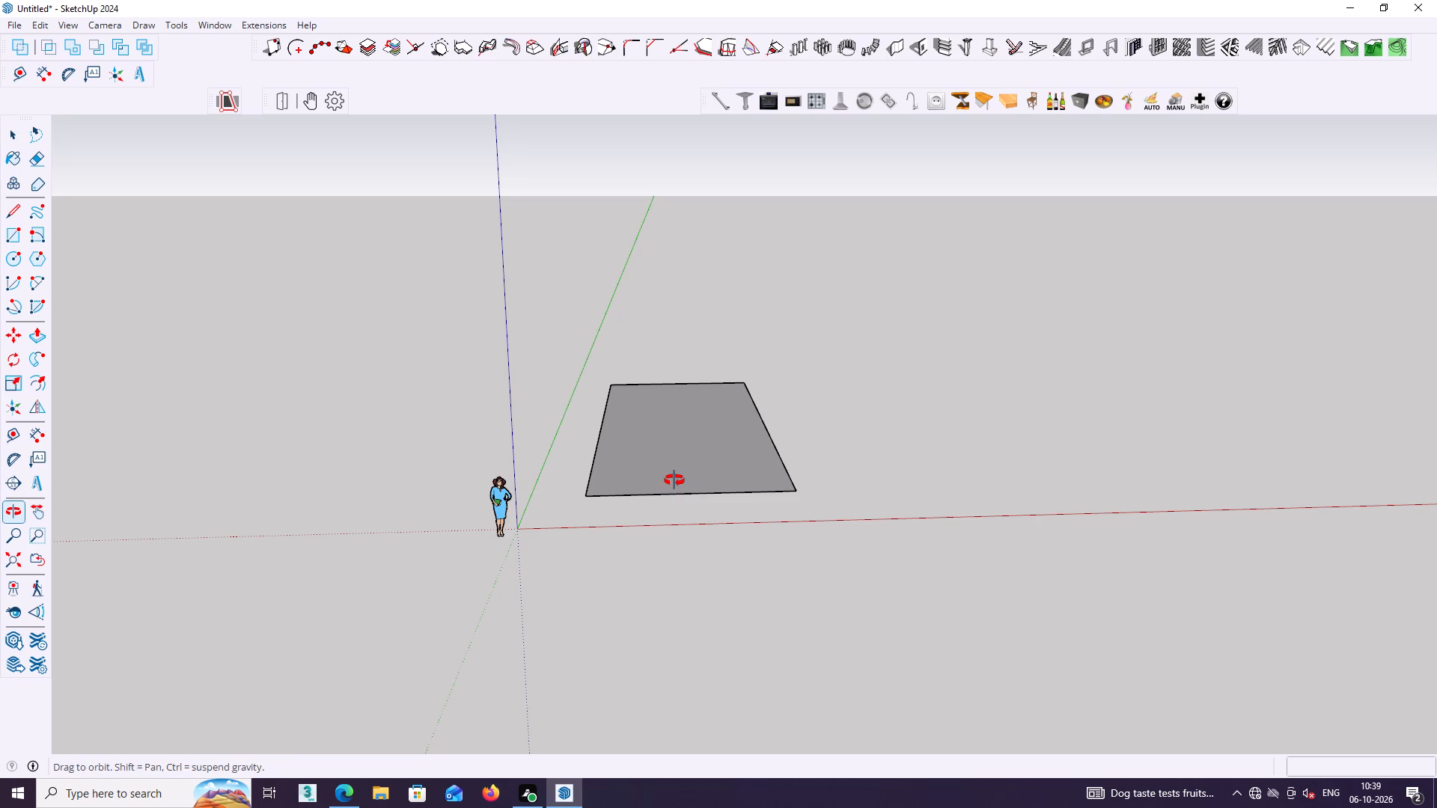
pyautogui.scroll(1, 674, 468)
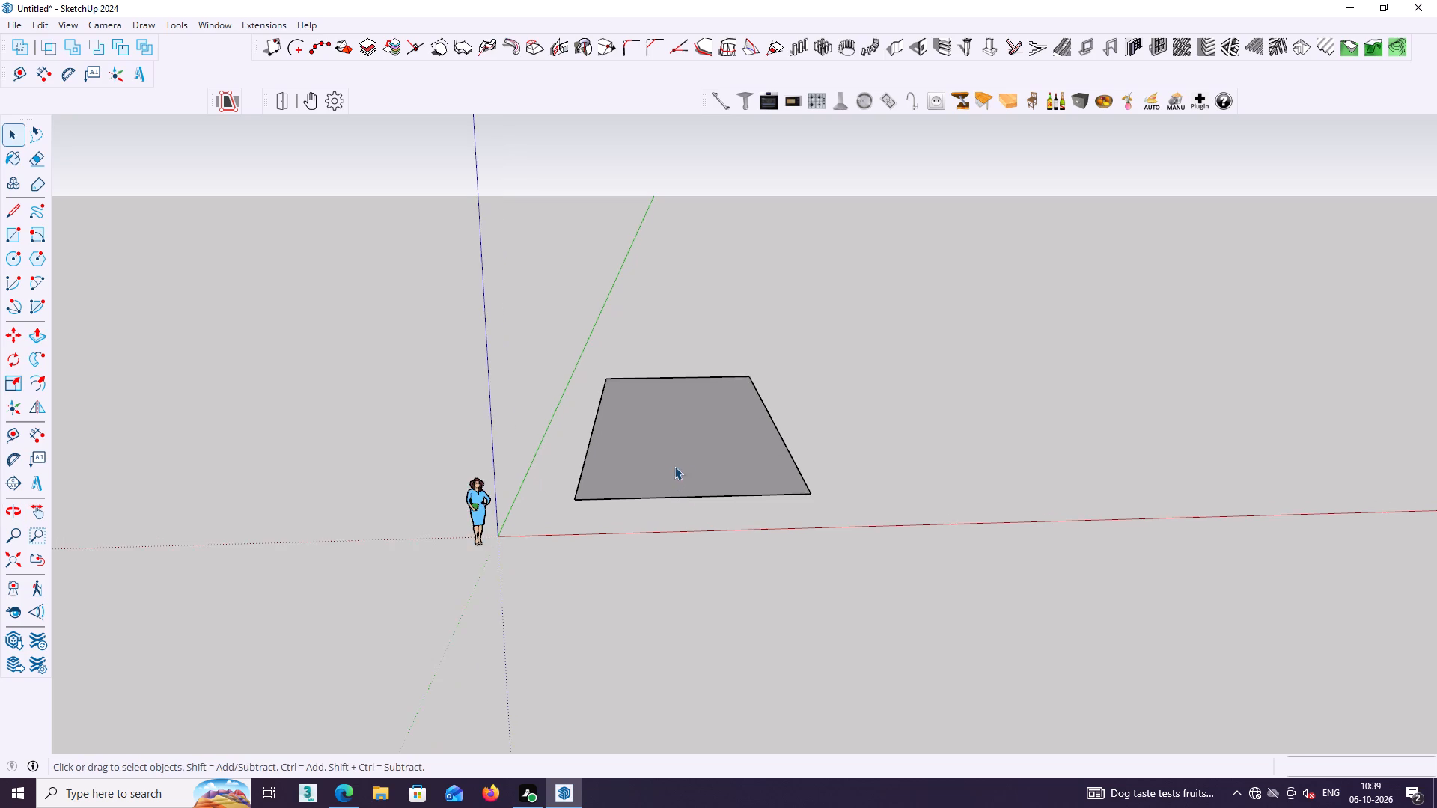
pyautogui.moveTo(674, 466); pyautogui.dragTo(686, 494, button='middle')
pyautogui.scroll(1, 674, 460)
pyautogui.click(674, 460)
pyautogui.doubleClick(674, 460)
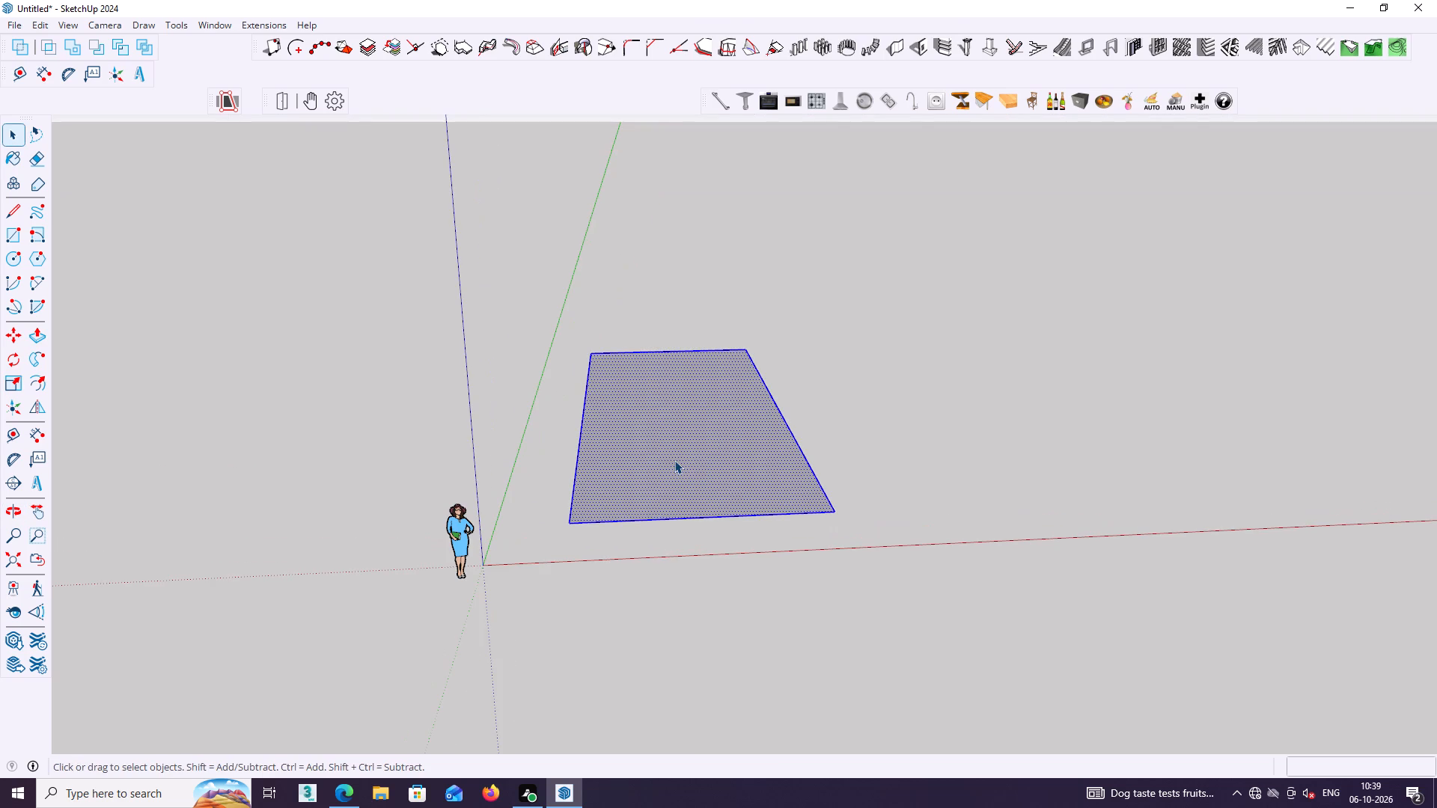
pyautogui.rightClick(674, 460)
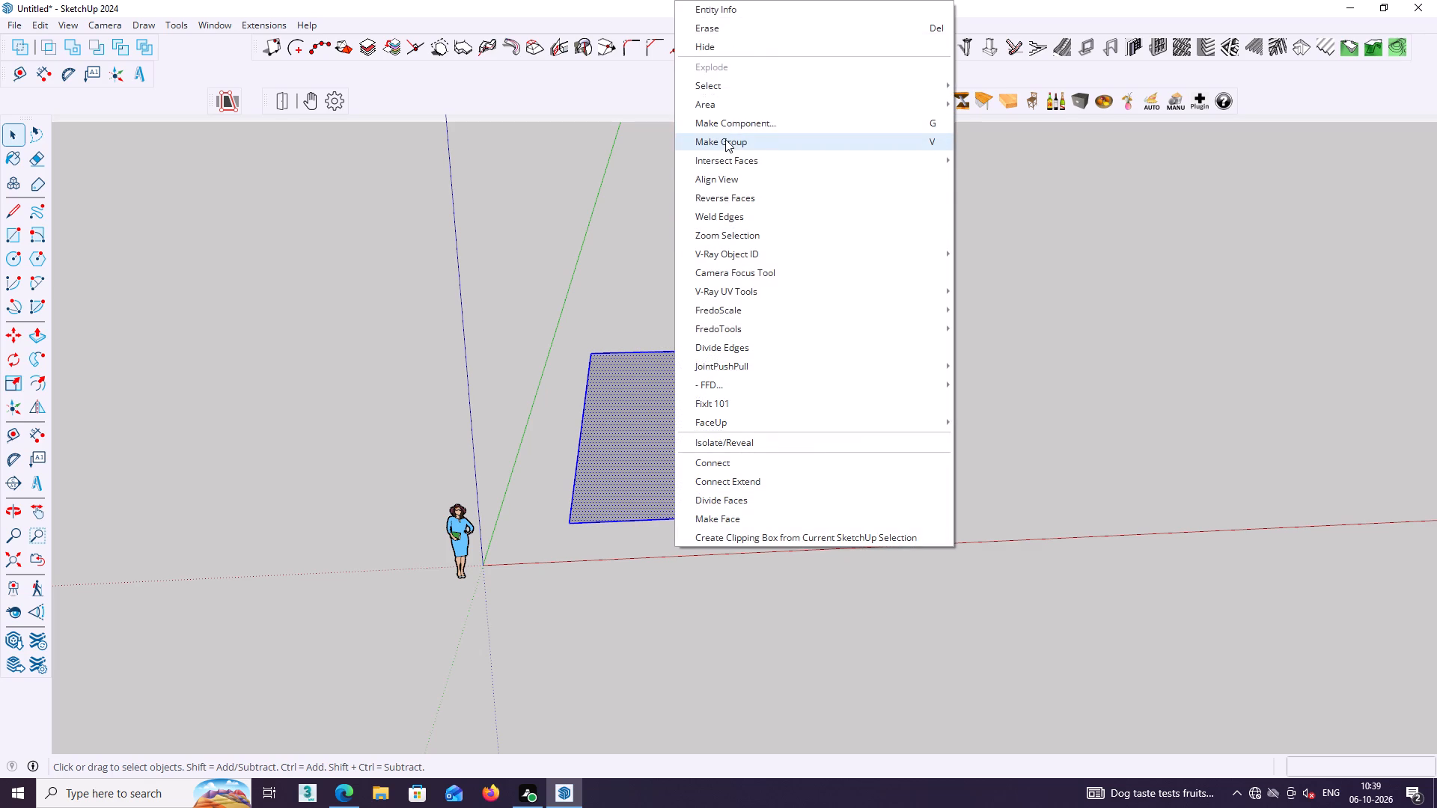
pyautogui.click(725, 139)
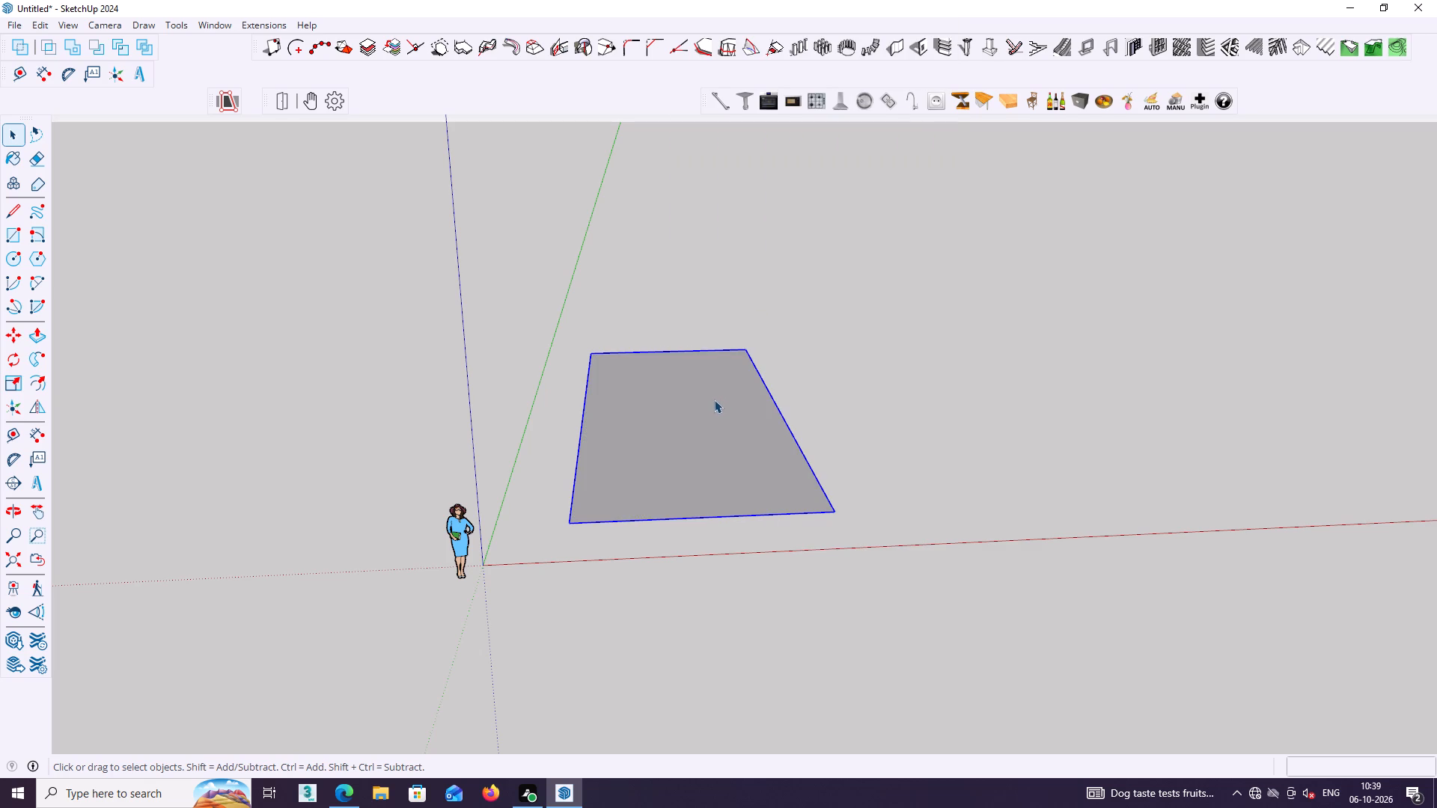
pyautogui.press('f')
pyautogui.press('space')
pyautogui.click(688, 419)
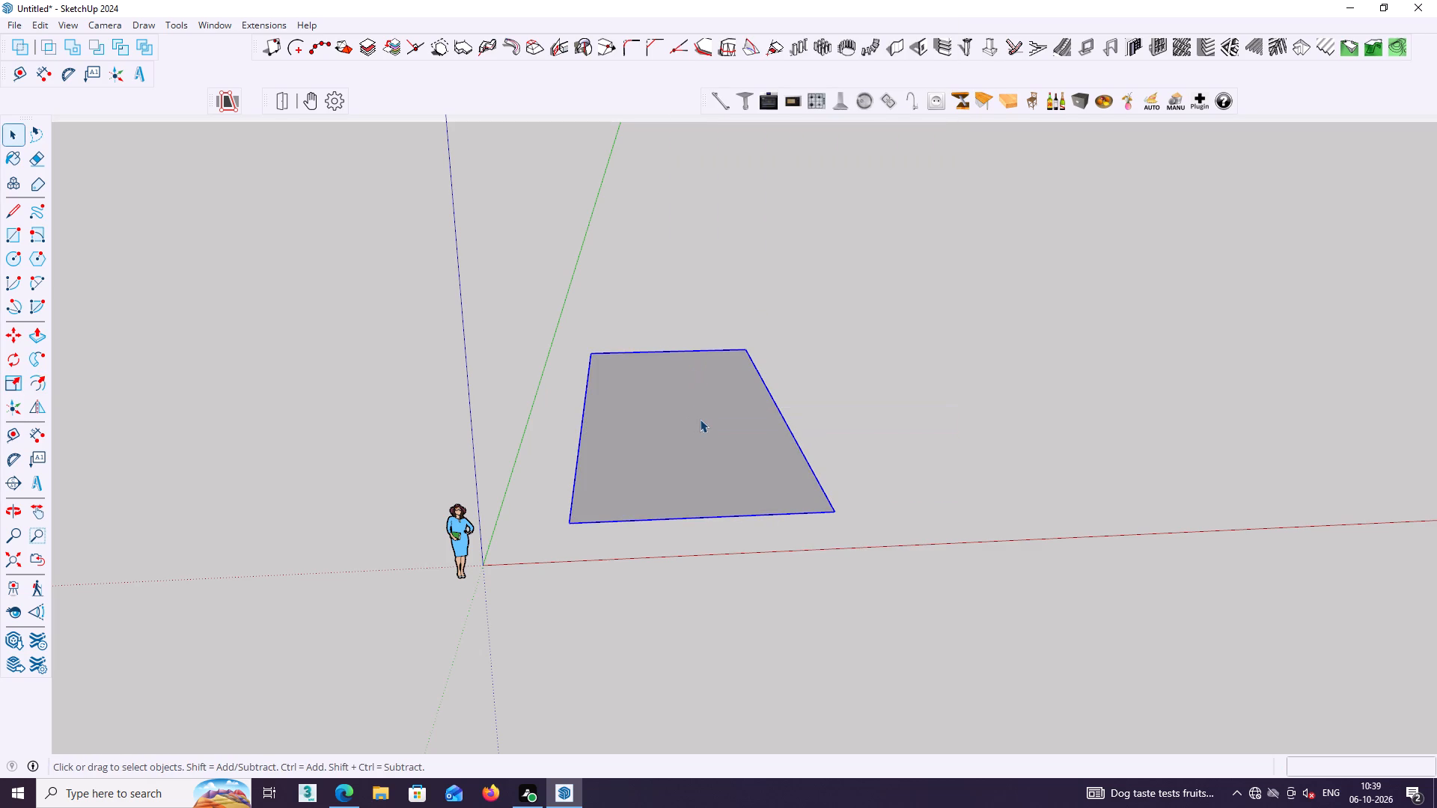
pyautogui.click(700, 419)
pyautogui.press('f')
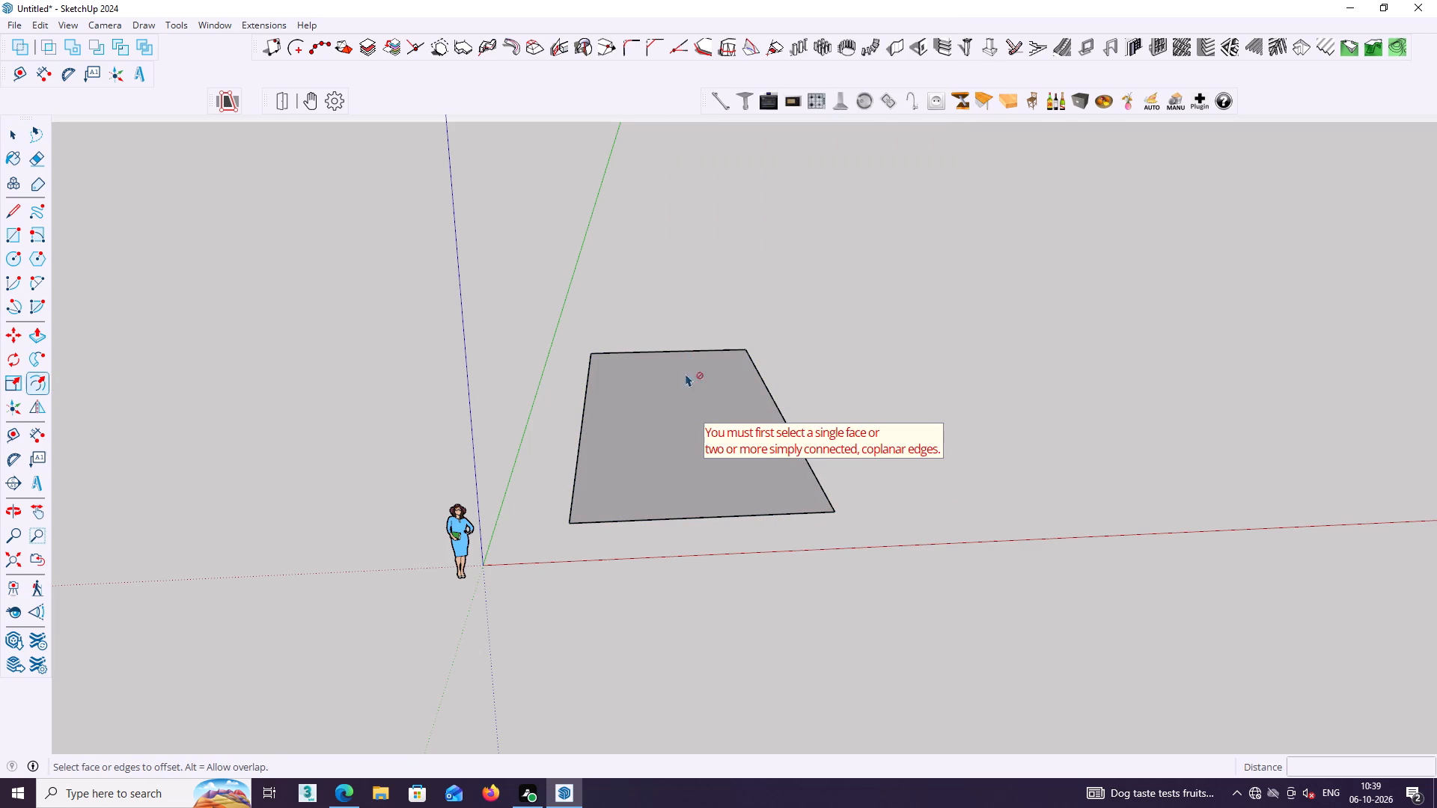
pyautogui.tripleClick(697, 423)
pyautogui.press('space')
# Open the rectangle group for editing, offset its face inward by 9 inches to outline the walls, and exit the group.
pyautogui.doubleClick(699, 432)
pyautogui.click(699, 432)
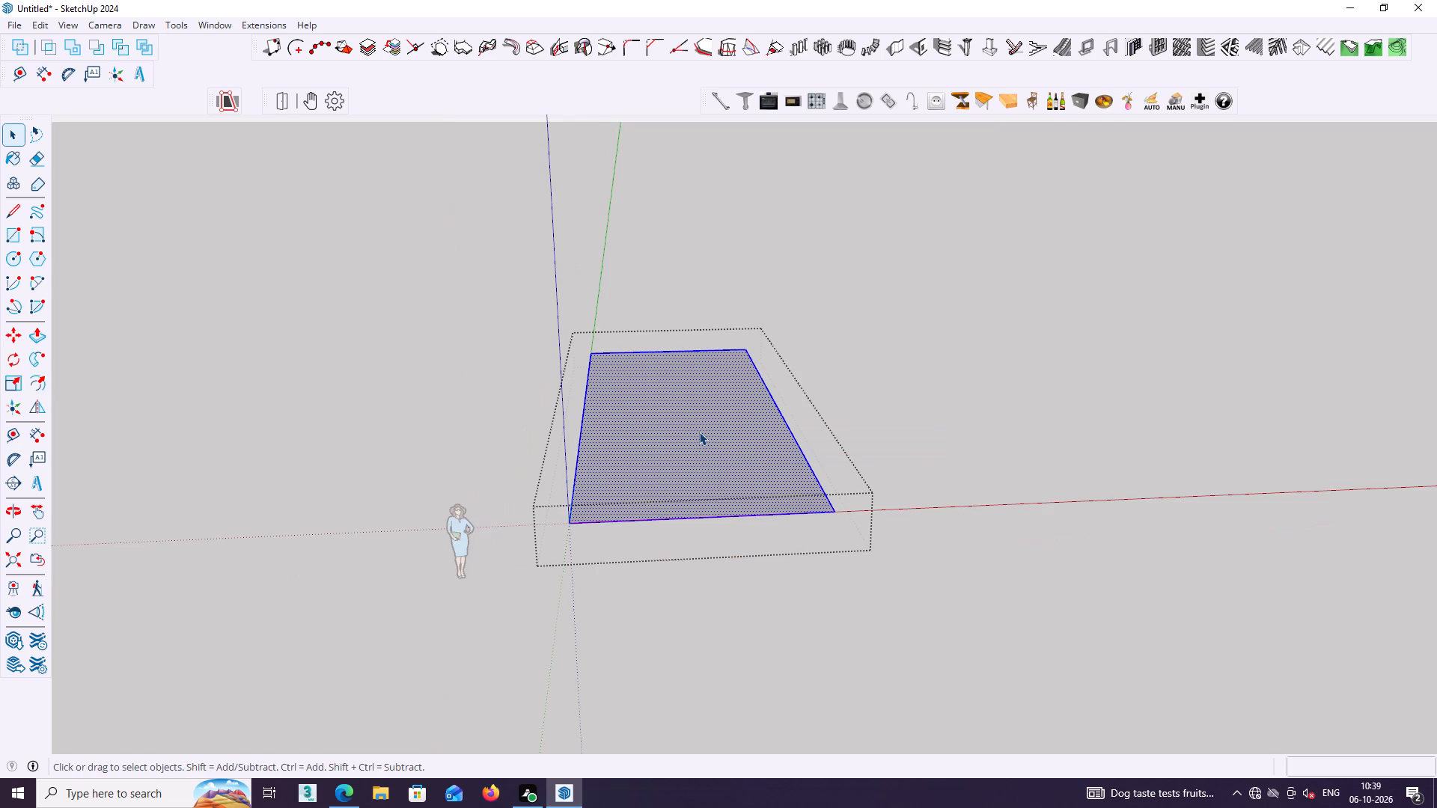
pyautogui.press('f')
pyautogui.click(677, 357)
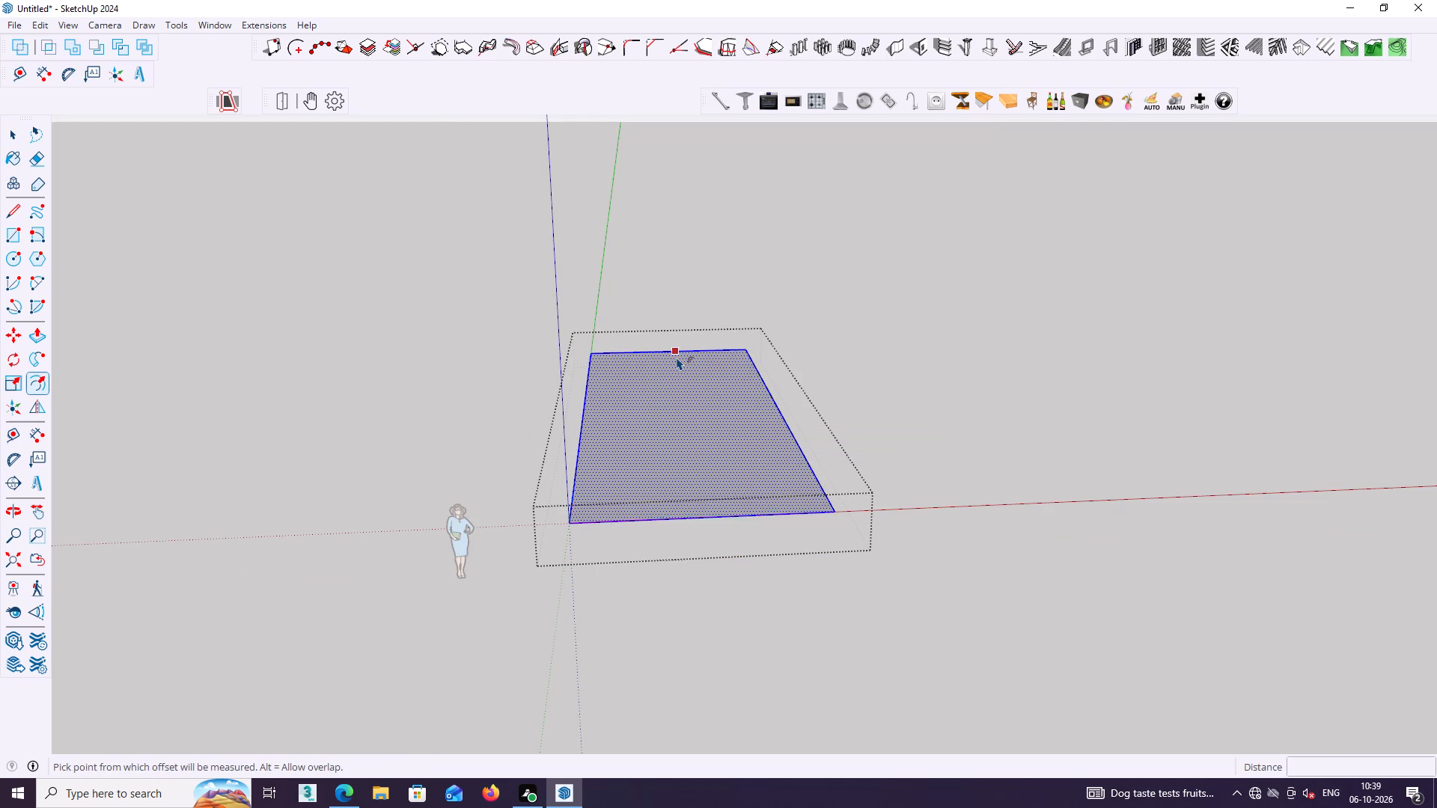
pyautogui.press('9')
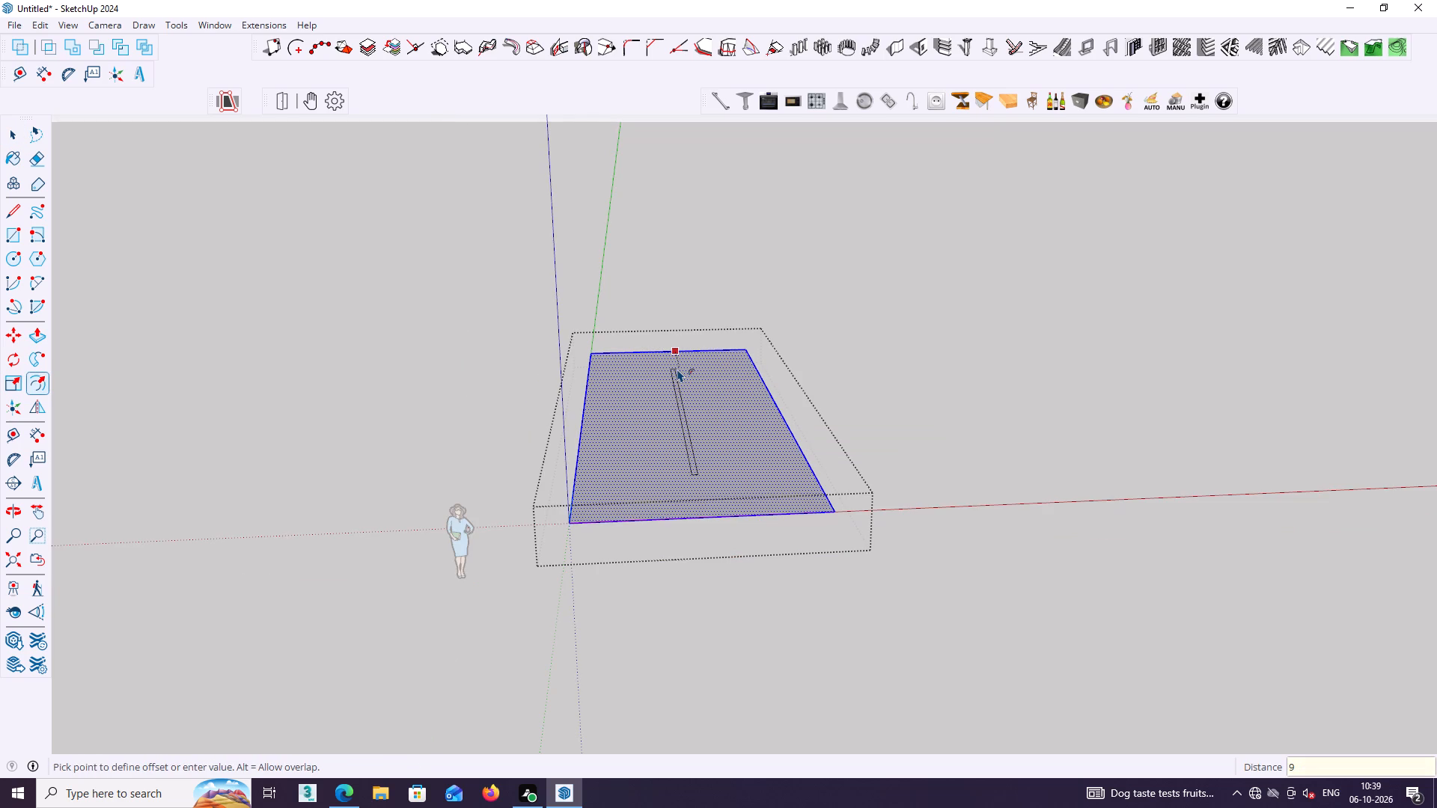
pyautogui.press('Return')
pyautogui.press('space')
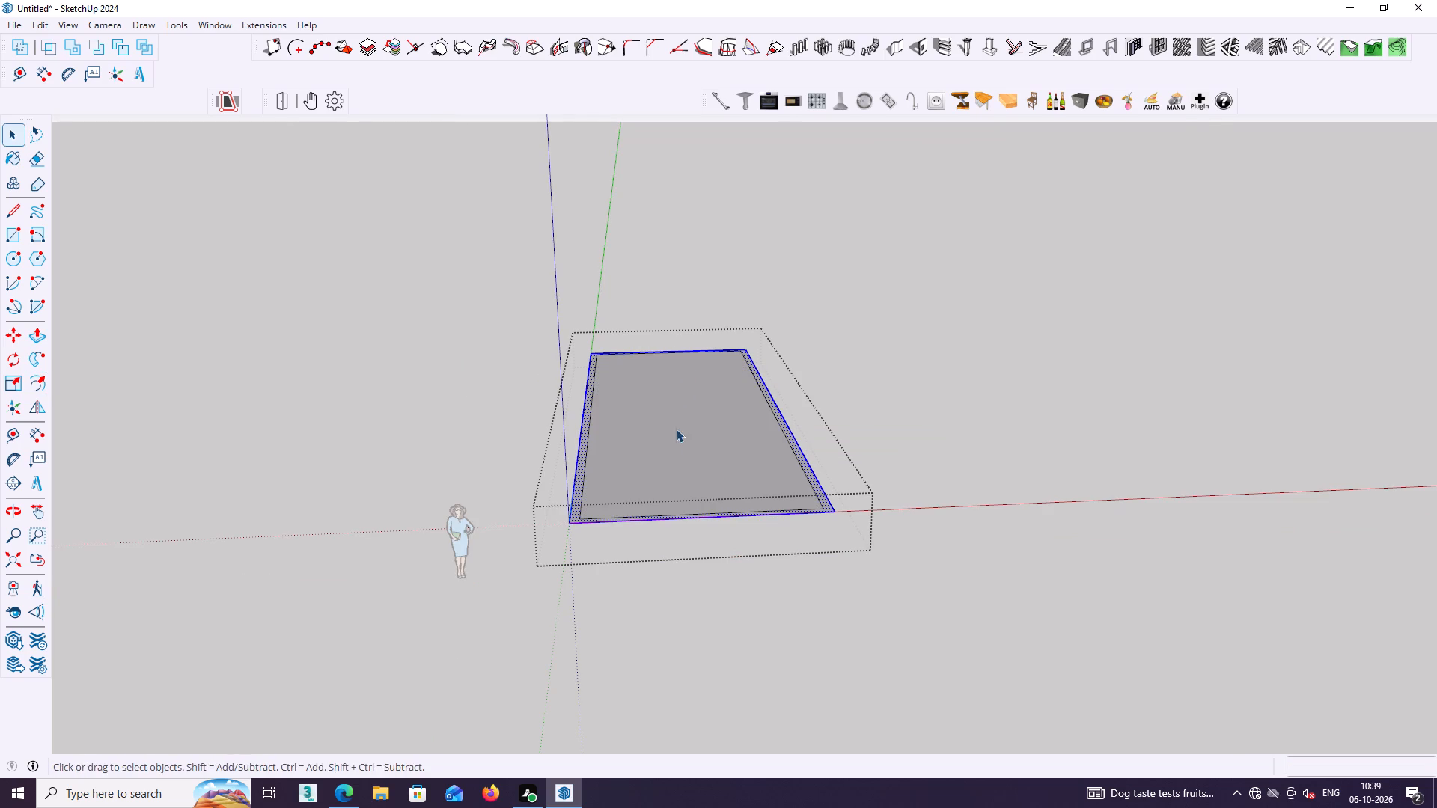
pyautogui.moveTo(668, 454); pyautogui.dragTo(662, 584, button='middle')
pyautogui.click(923, 403)
pyautogui.moveTo(674, 456); pyautogui.dragTo(657, 532, button='middle')
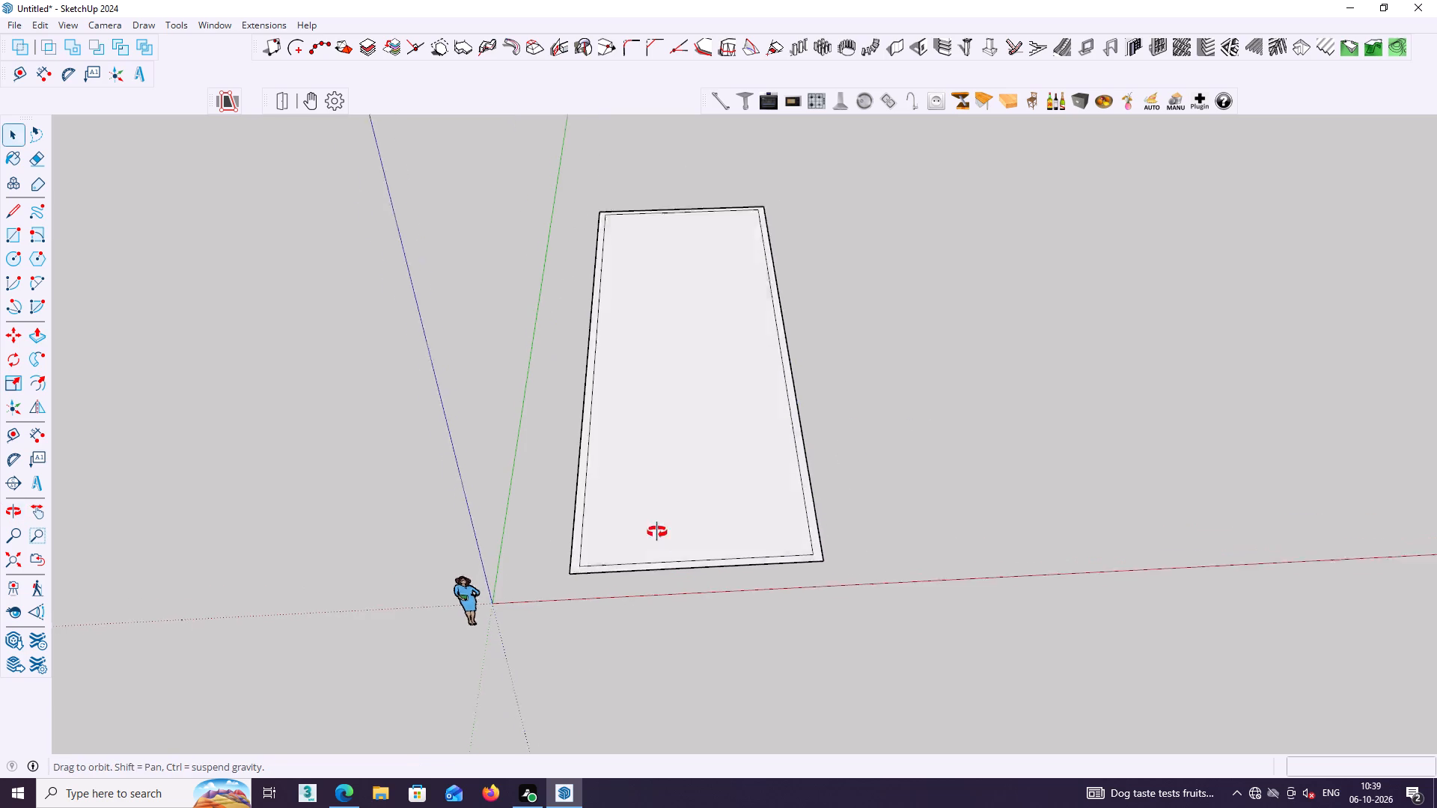
# Examine the ground rectangle and its inner wall outline from several angles.
pyautogui.moveTo(657, 532); pyautogui.dragTo(650, 467, button='middle')
pyautogui.scroll(-2, 671, 466)
pyautogui.moveTo(708, 467); pyautogui.dragTo(707, 415, button='middle')
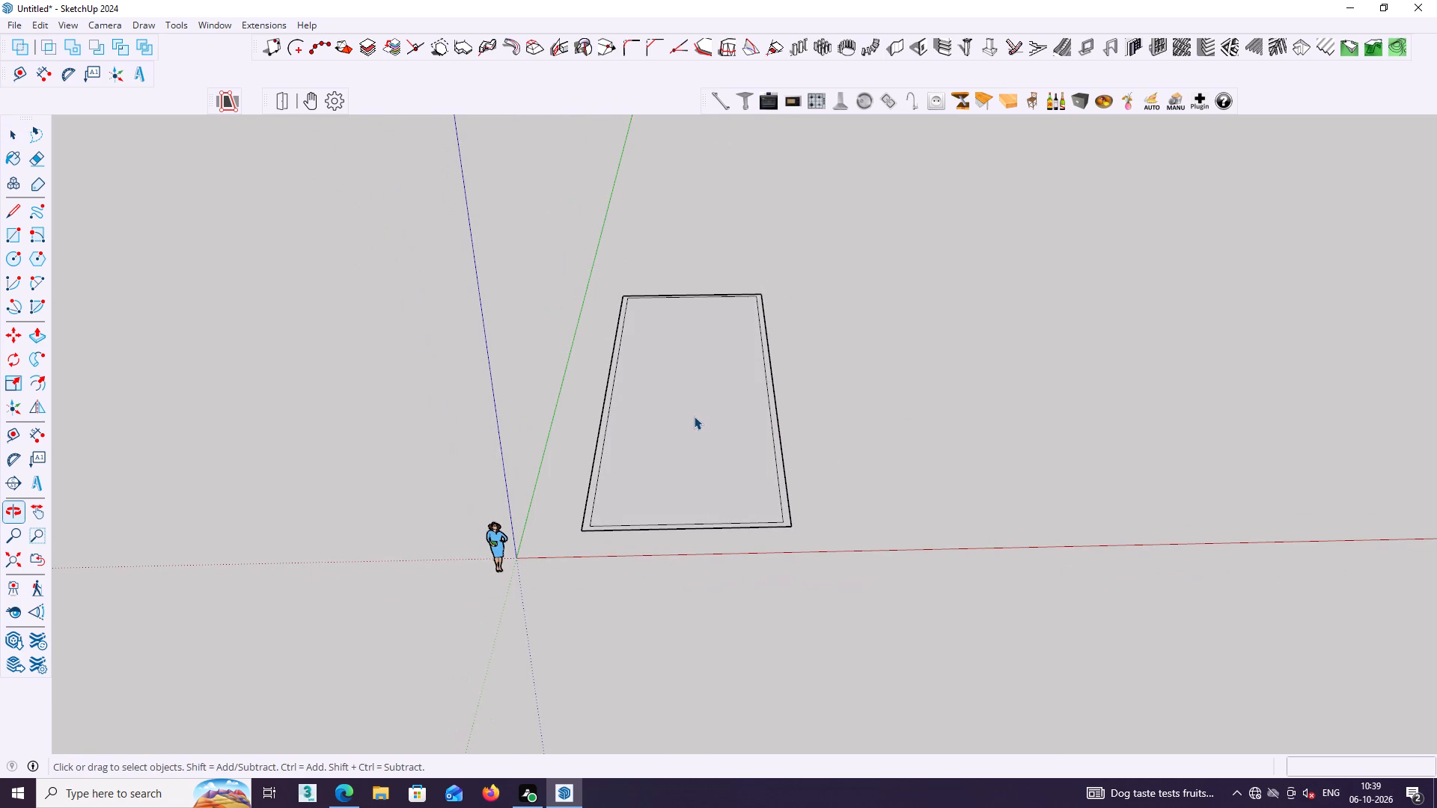
pyautogui.keyDown('shift'); pyautogui.moveTo(693, 460); pyautogui.dragTo(691, 509, button='middle'); pyautogui.keyUp('shift')
pyautogui.keyDown('shift'); pyautogui.middleClick(690, 512); pyautogui.keyUp('shift')
pyautogui.moveTo(694, 492); pyautogui.dragTo(702, 464, button='middle')
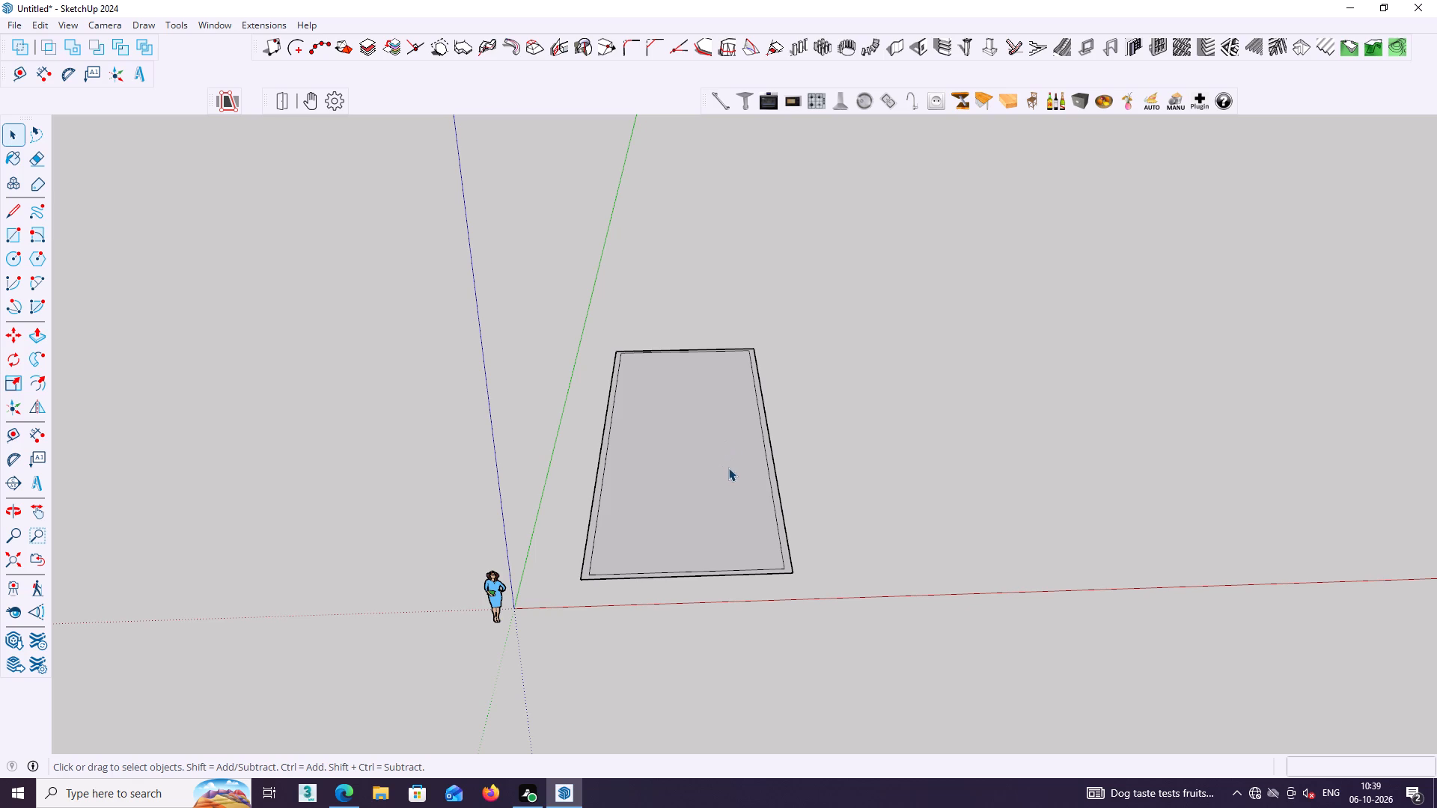
pyautogui.scroll(-2, 733, 468)
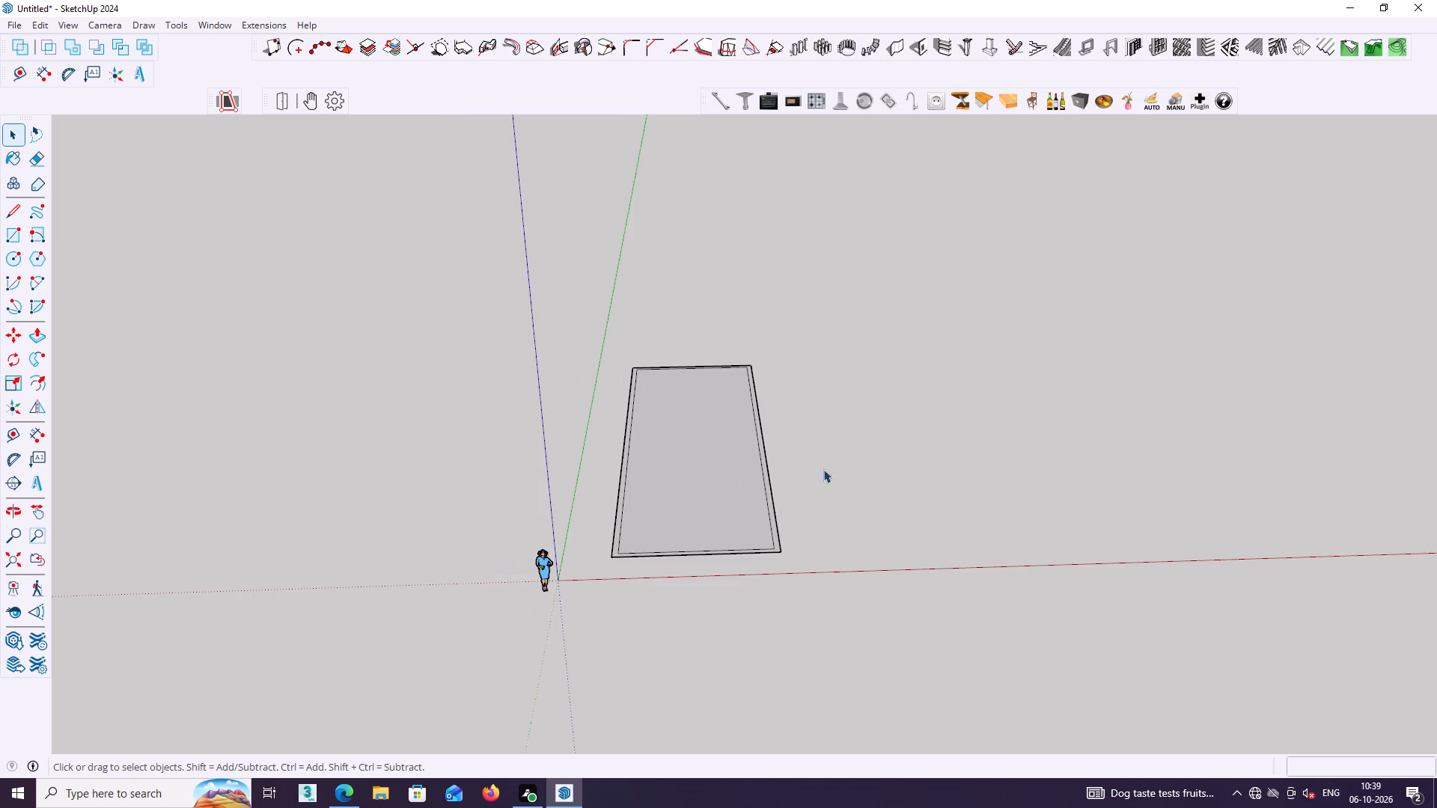
pyautogui.scroll(2, 638, 417)
pyautogui.scroll(1, 713, 462)
pyautogui.moveTo(721, 502); pyautogui.dragTo(696, 445, button='middle')
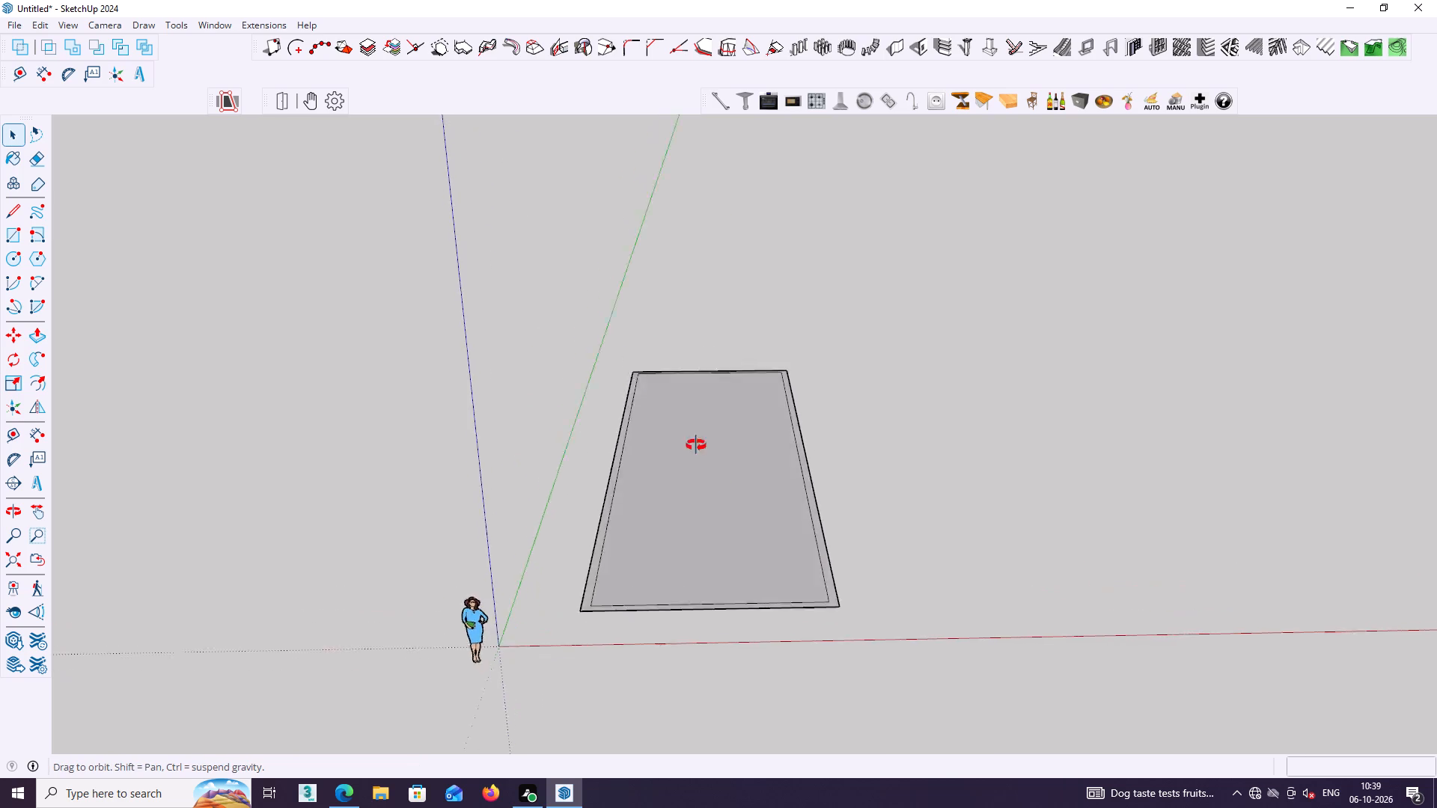
pyautogui.moveTo(696, 445); pyautogui.dragTo(272, 496, button='middle')
pyautogui.moveTo(584, 509); pyautogui.dragTo(599, 620, button='middle')
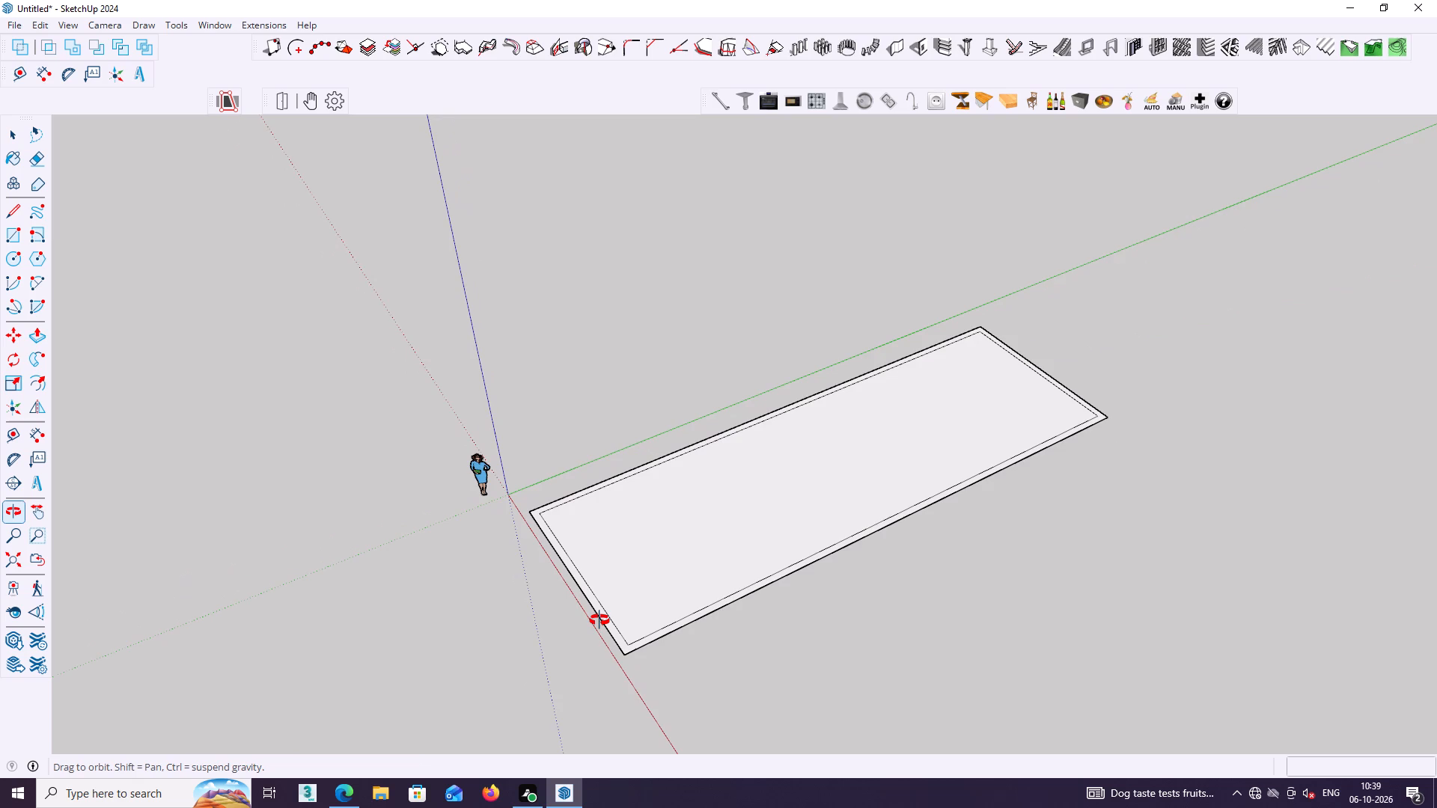
pyautogui.moveTo(599, 620); pyautogui.dragTo(1010, 533, button='middle')
pyautogui.scroll(-1, 997, 533)
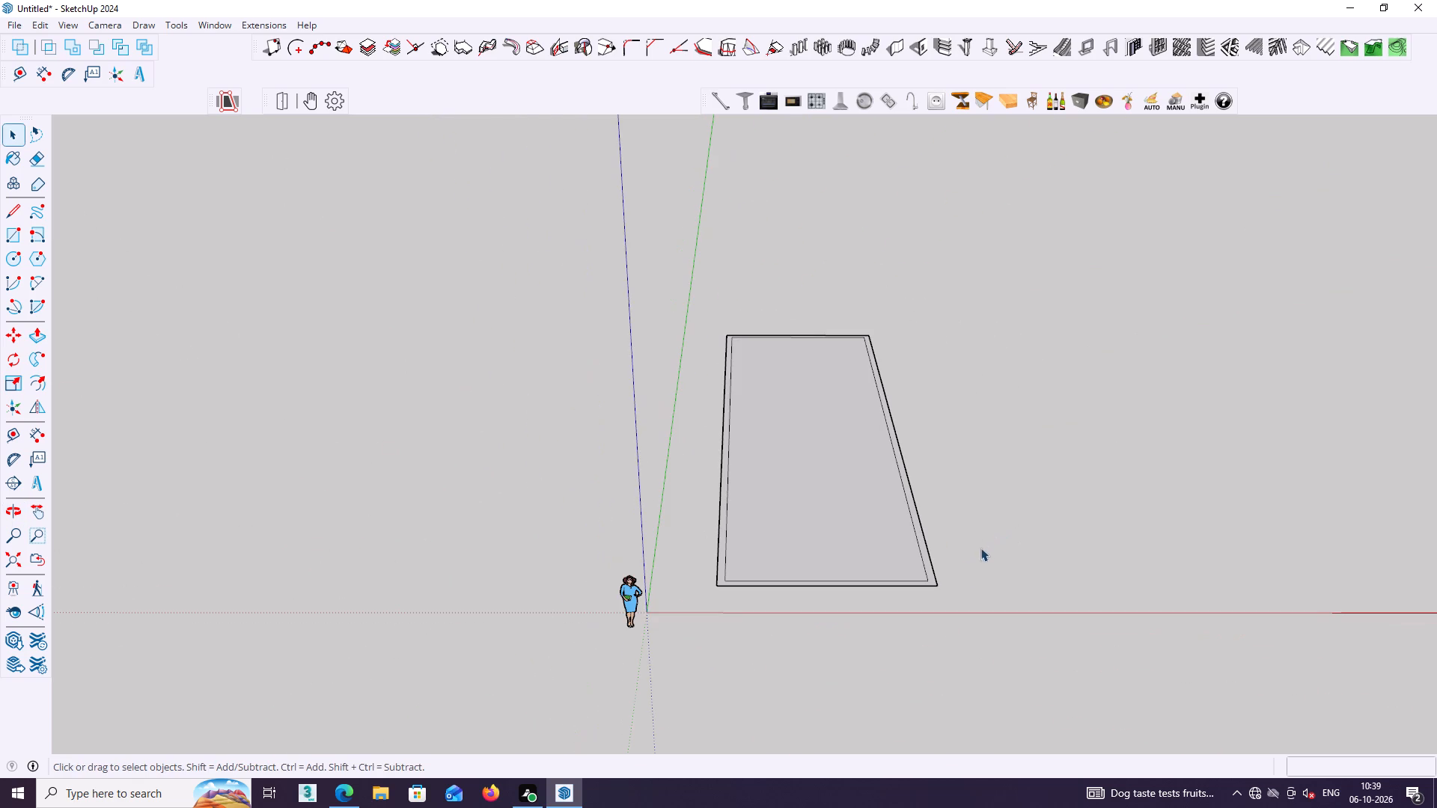
# Delete the whole rectangle group together with its inner wall outline.
pyautogui.moveTo(954, 603); pyautogui.dragTo(715, 288)
pyautogui.press('Delete')
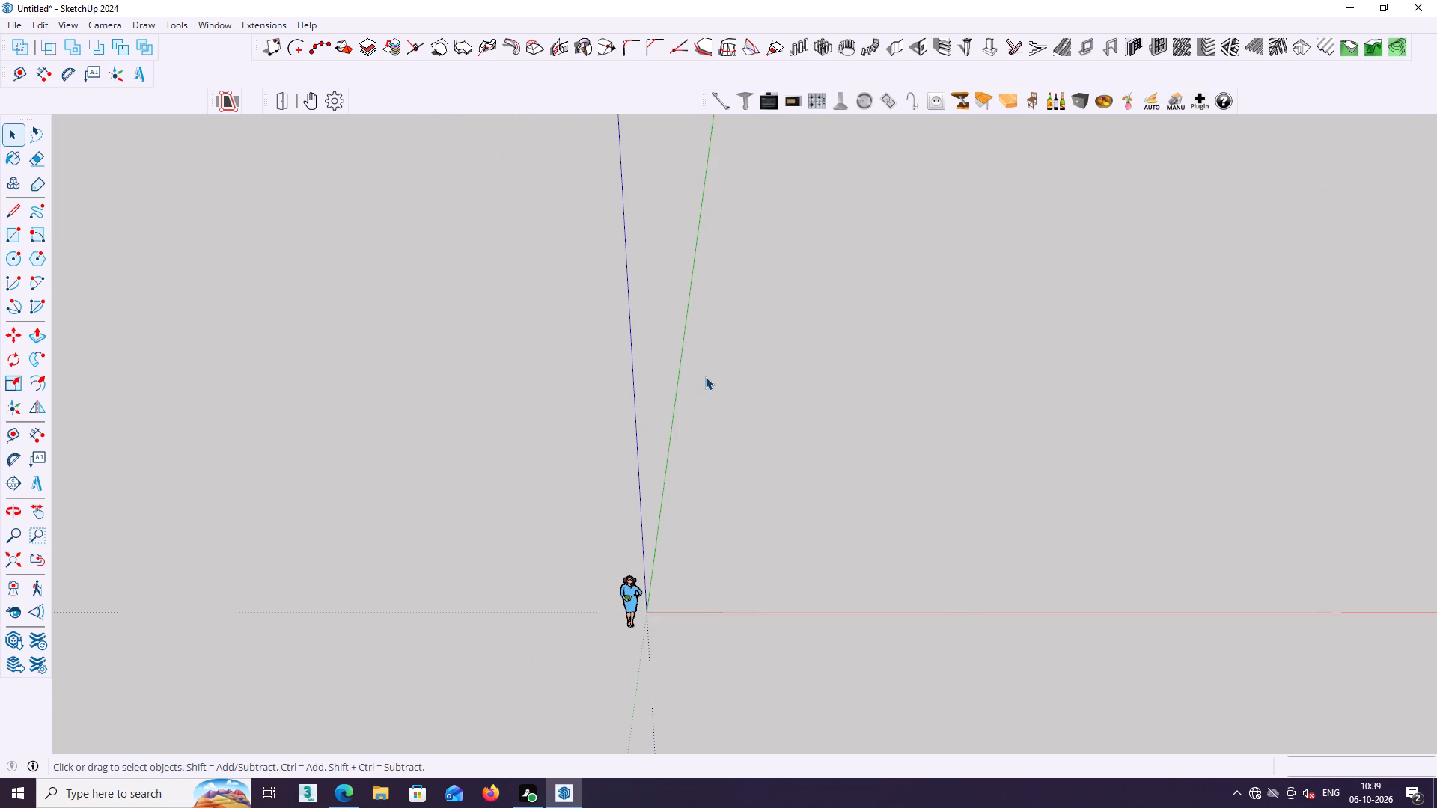
# Draw a new ground rectangle about 25' 3" by 53' beyond the origin, with its near edge along the red axis.
pyautogui.press('r')
pyautogui.click(757, 424)
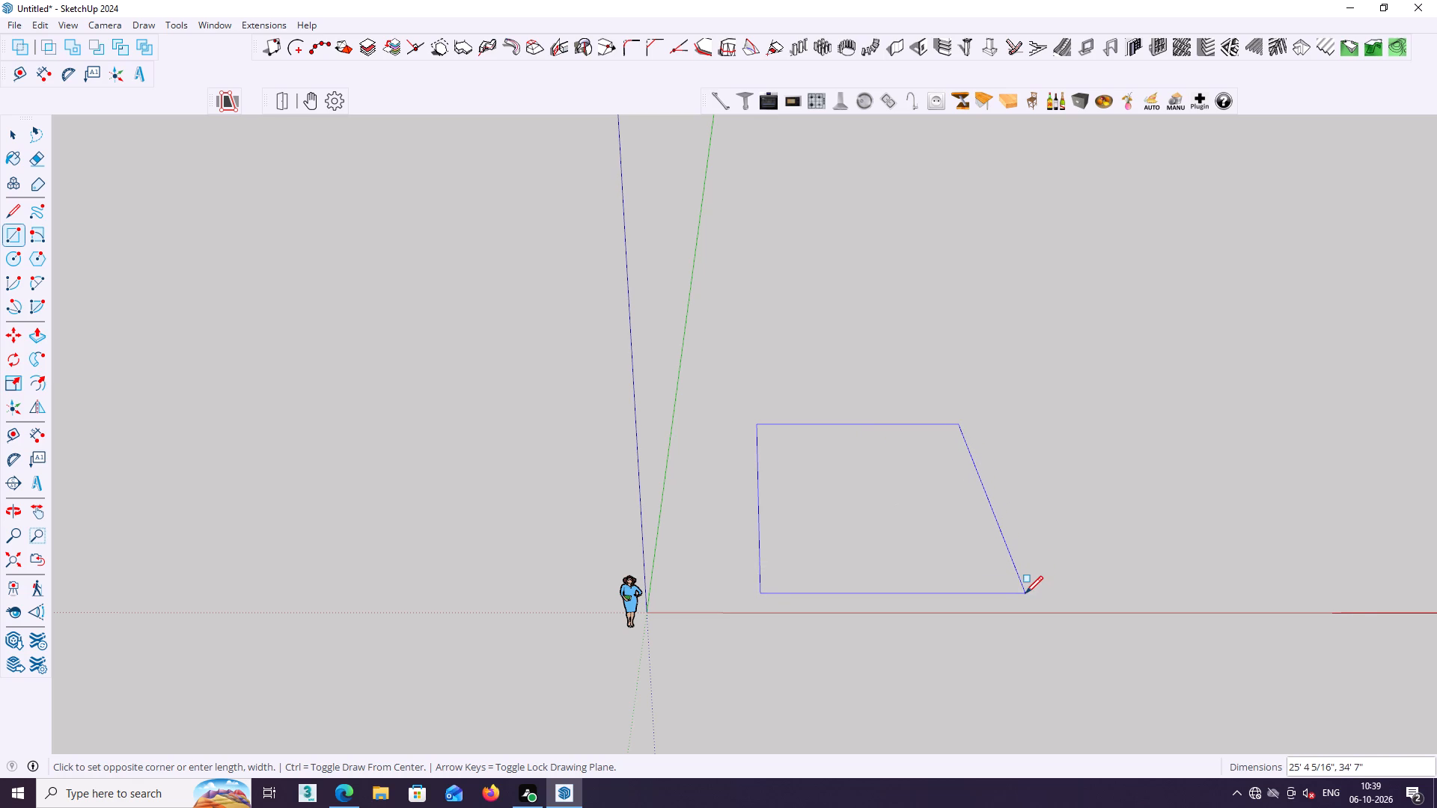
pyautogui.press('Escape')
pyautogui.click(754, 372)
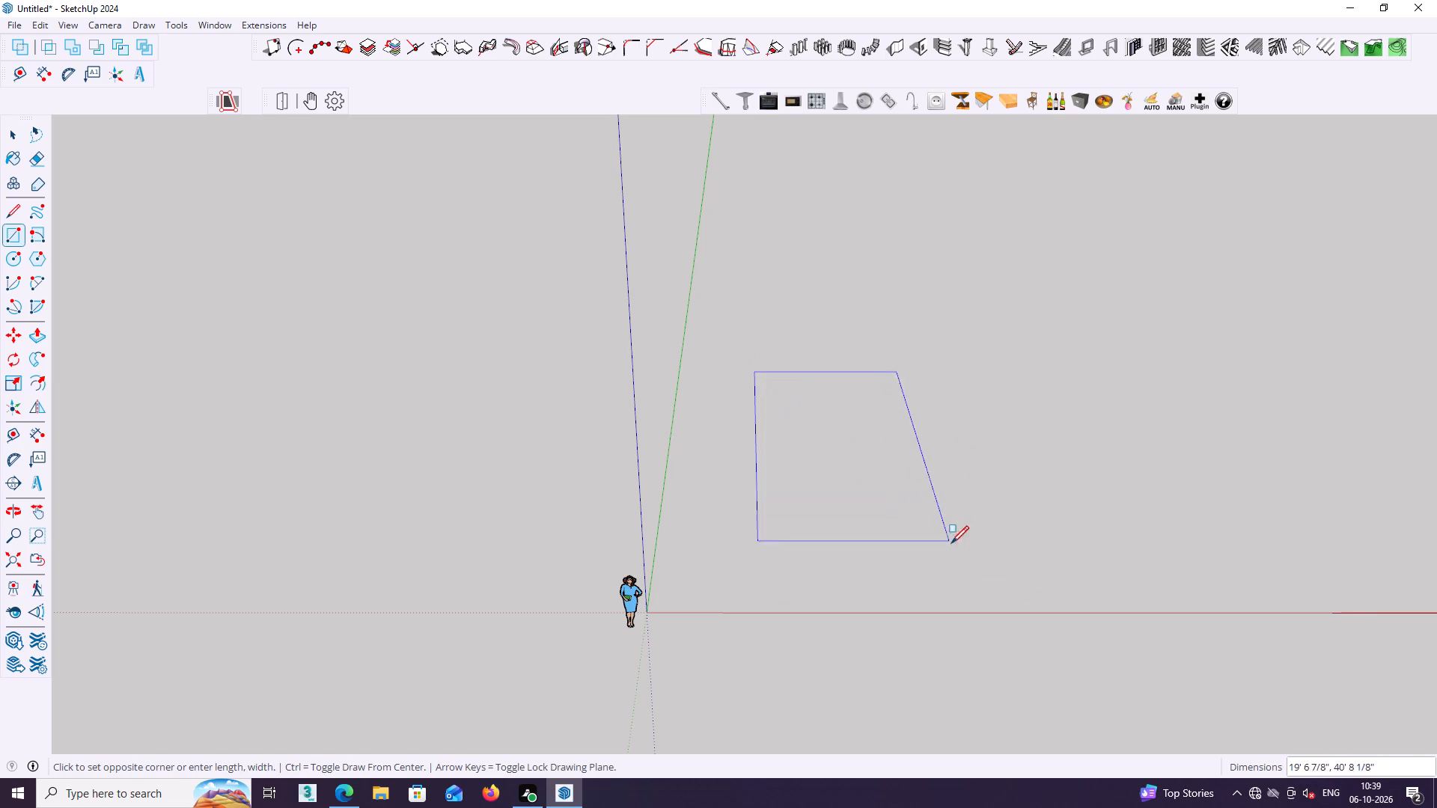
pyautogui.click(1030, 613)
# Make a group from the new rectangle's face and its four edges.
pyautogui.moveTo(912, 414); pyautogui.dragTo(881, 384, button='middle')
pyautogui.moveTo(870, 409); pyautogui.dragTo(838, 404, button='middle')
pyautogui.press('space')
pyautogui.click(852, 477)
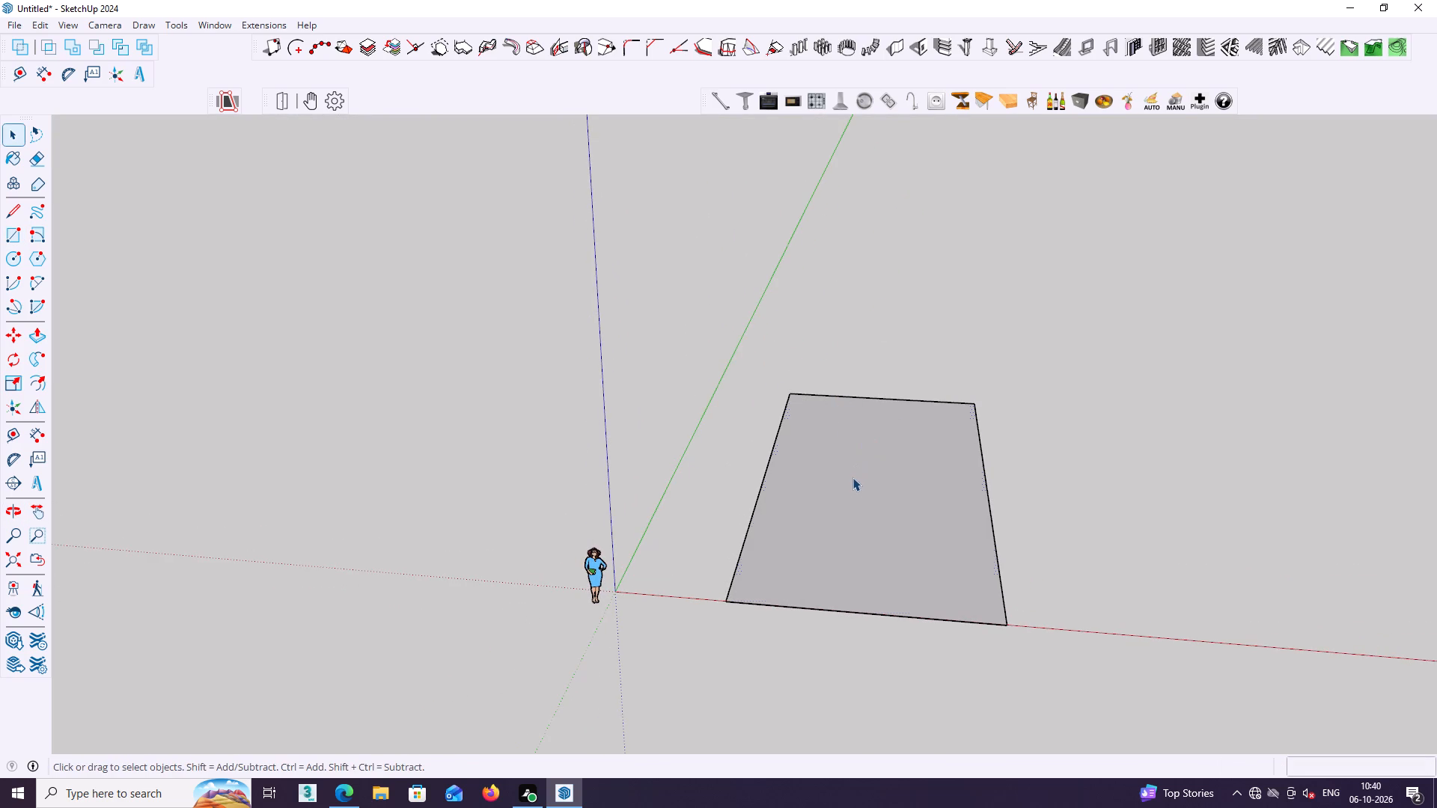
pyautogui.doubleClick(852, 477)
pyautogui.rightClick(852, 477)
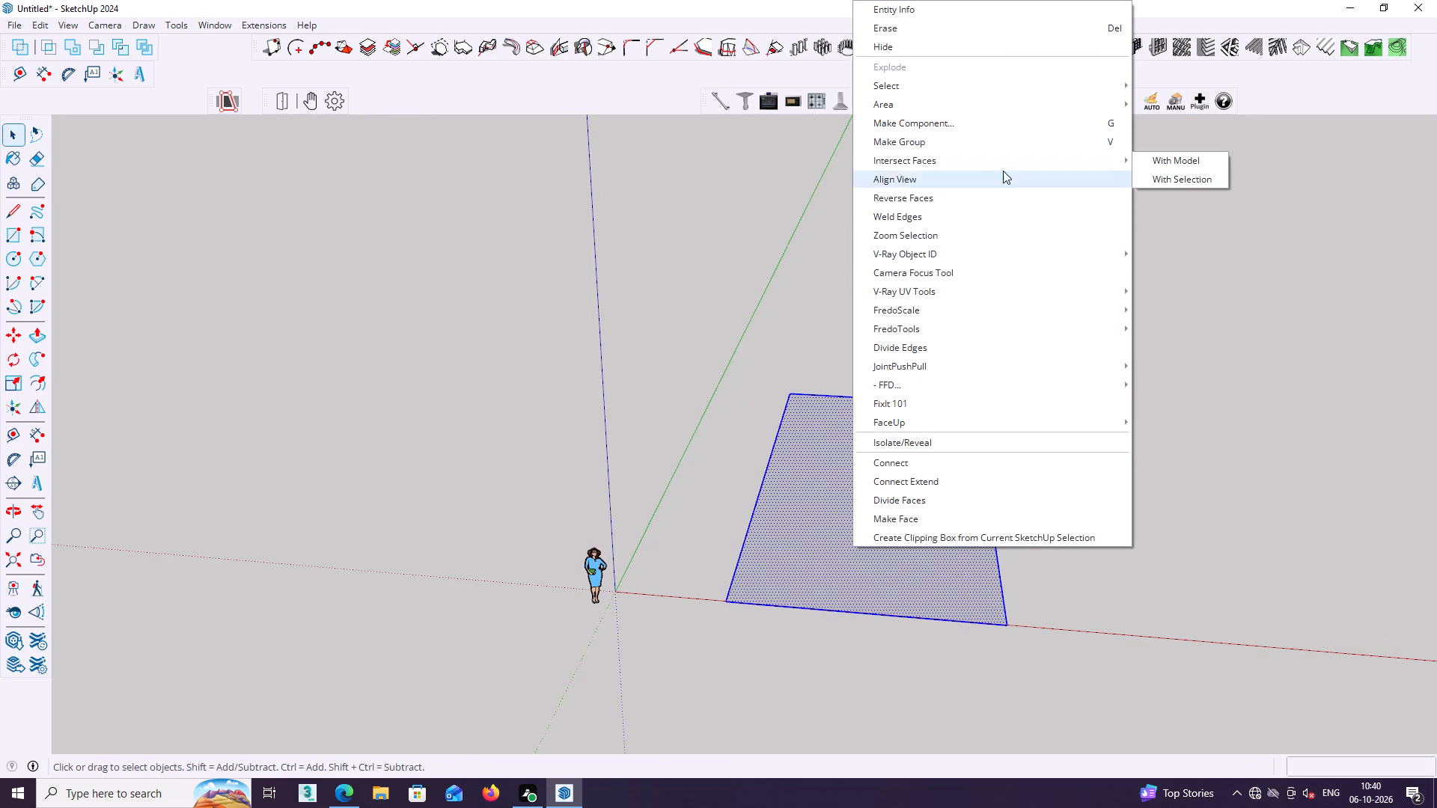
pyautogui.click(986, 147)
pyautogui.click(1084, 465)
# Open the new rectangle group for editing, offset its face inward by 9 inches to outline the walls, and exit the group.
pyautogui.tripleClick(871, 464)
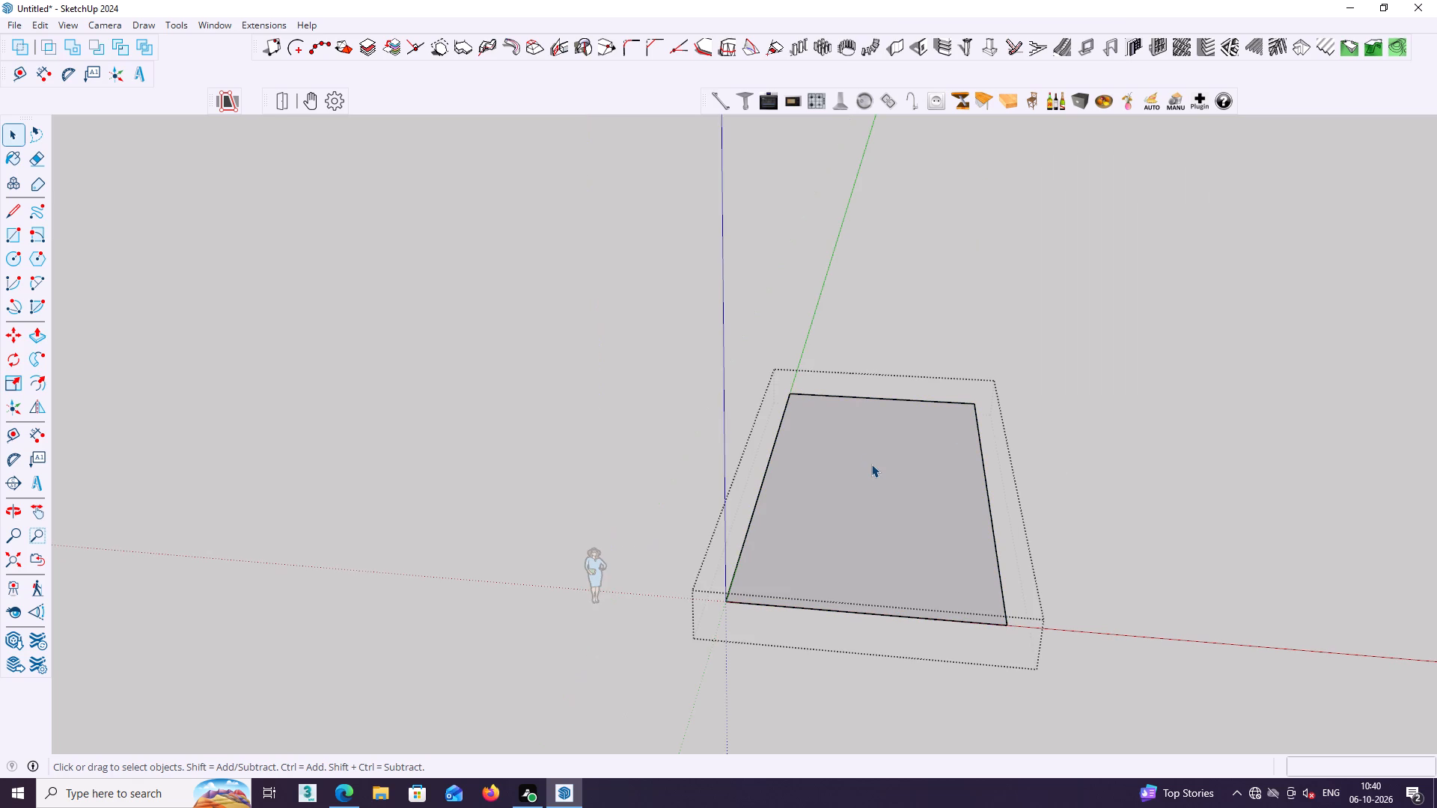
pyautogui.press('f')
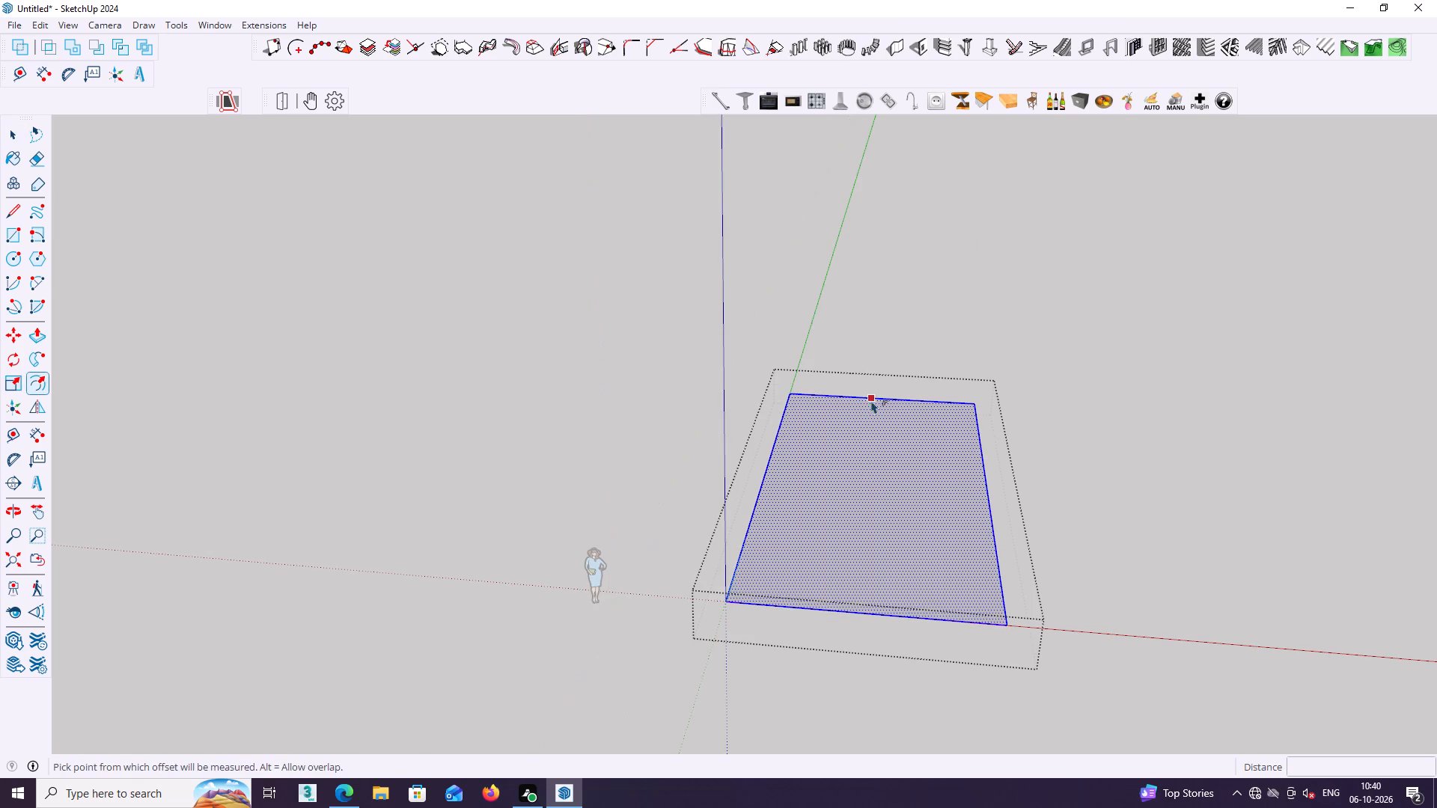
pyautogui.click(873, 394)
pyautogui.press('6')
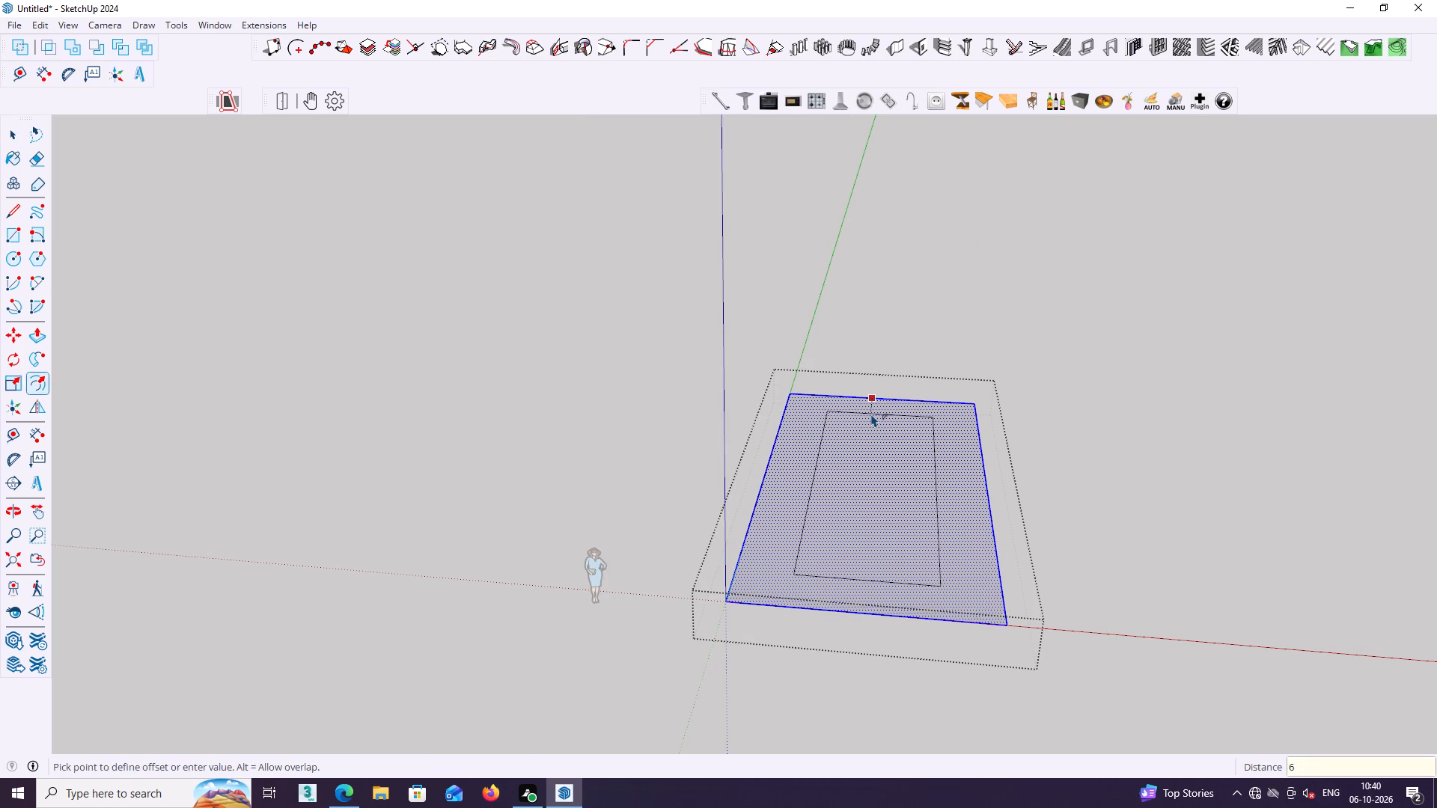
pyautogui.press('BackSpace')
pyautogui.press('9')
pyautogui.press('Return')
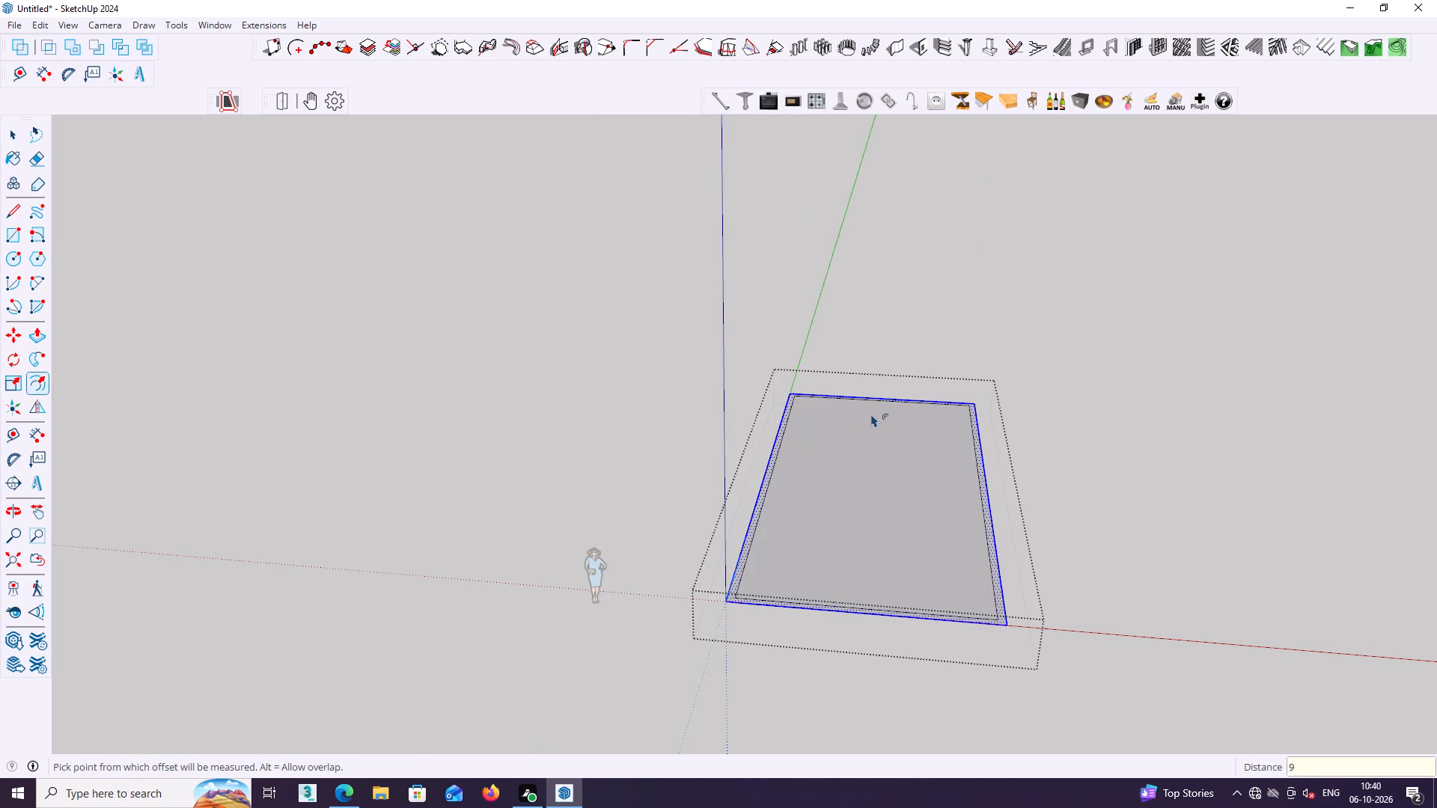
pyautogui.press('space')
pyautogui.click(1046, 408)
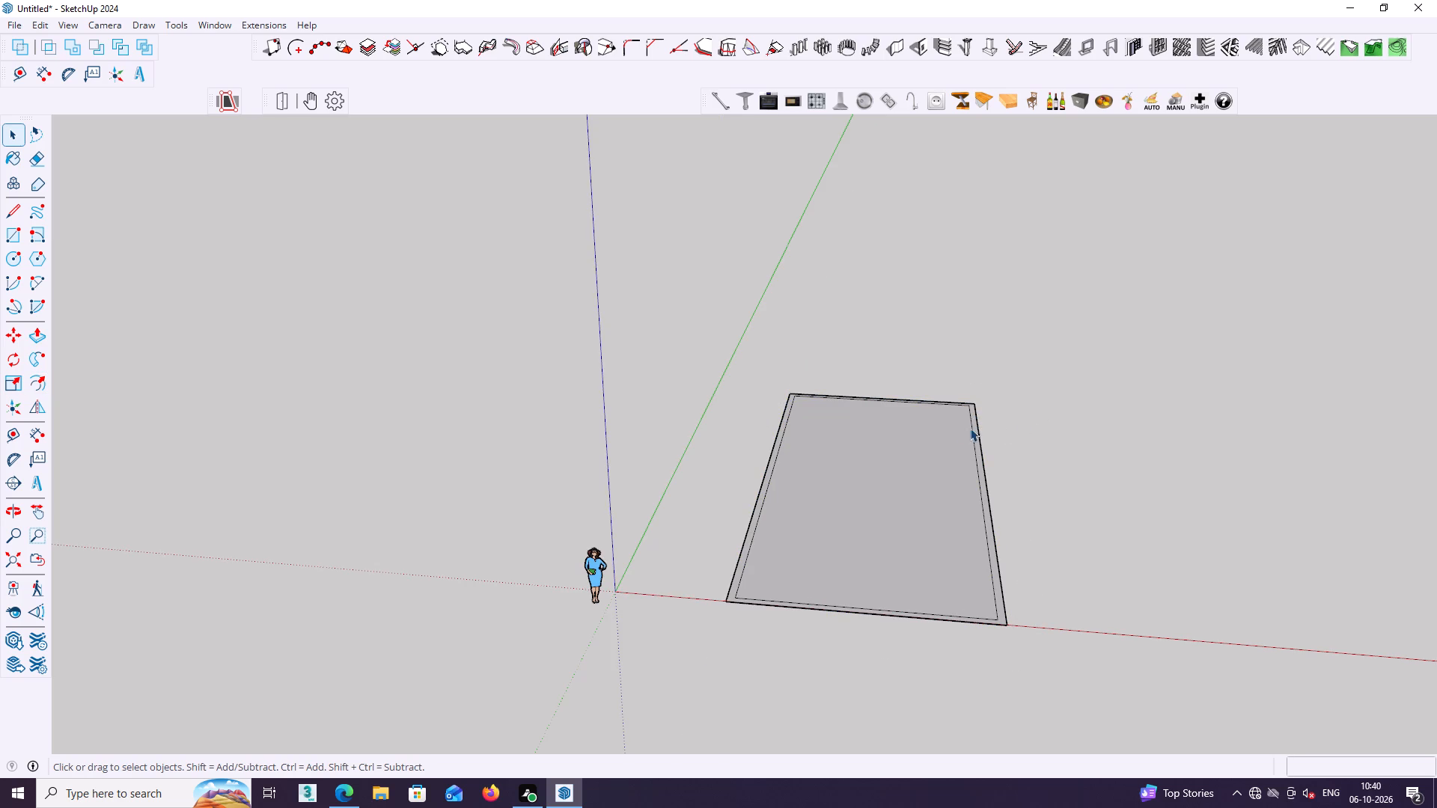
# Examine the new rectangle and its wall outline from different angles and distances.
pyautogui.moveTo(895, 462); pyautogui.dragTo(854, 453, button='middle')
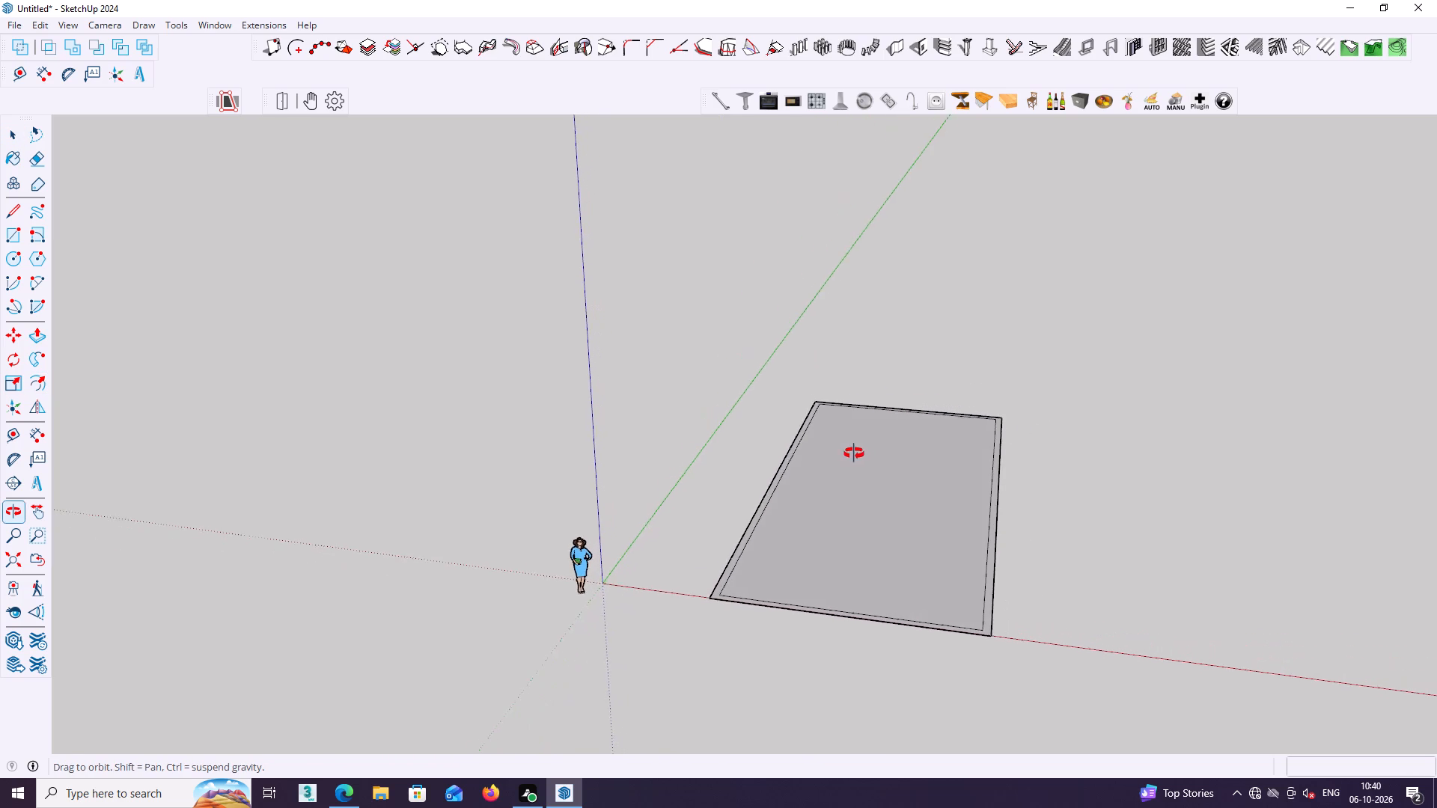
pyautogui.moveTo(854, 453); pyautogui.dragTo(851, 453, button='middle')
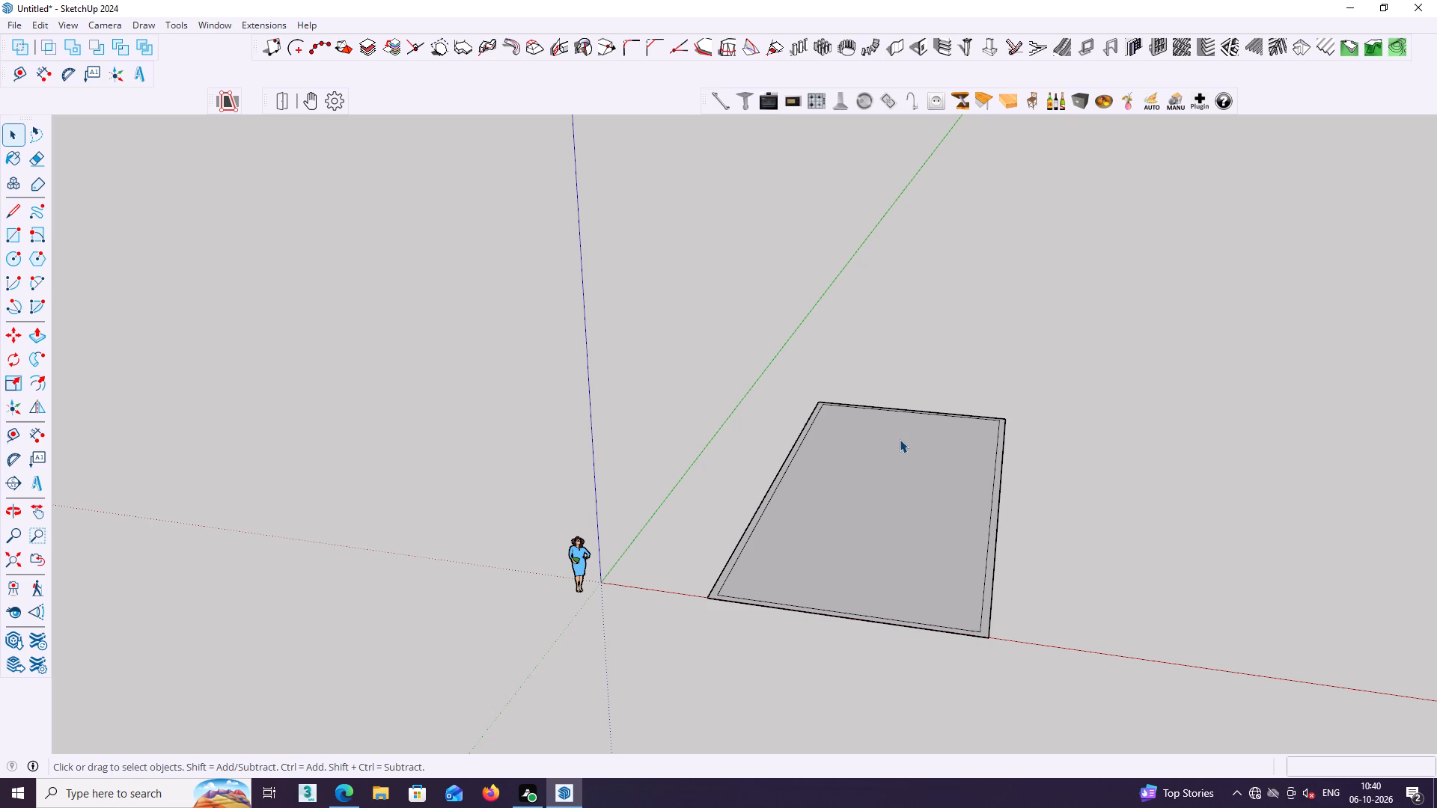
pyautogui.moveTo(936, 531); pyautogui.dragTo(962, 540, button='middle')
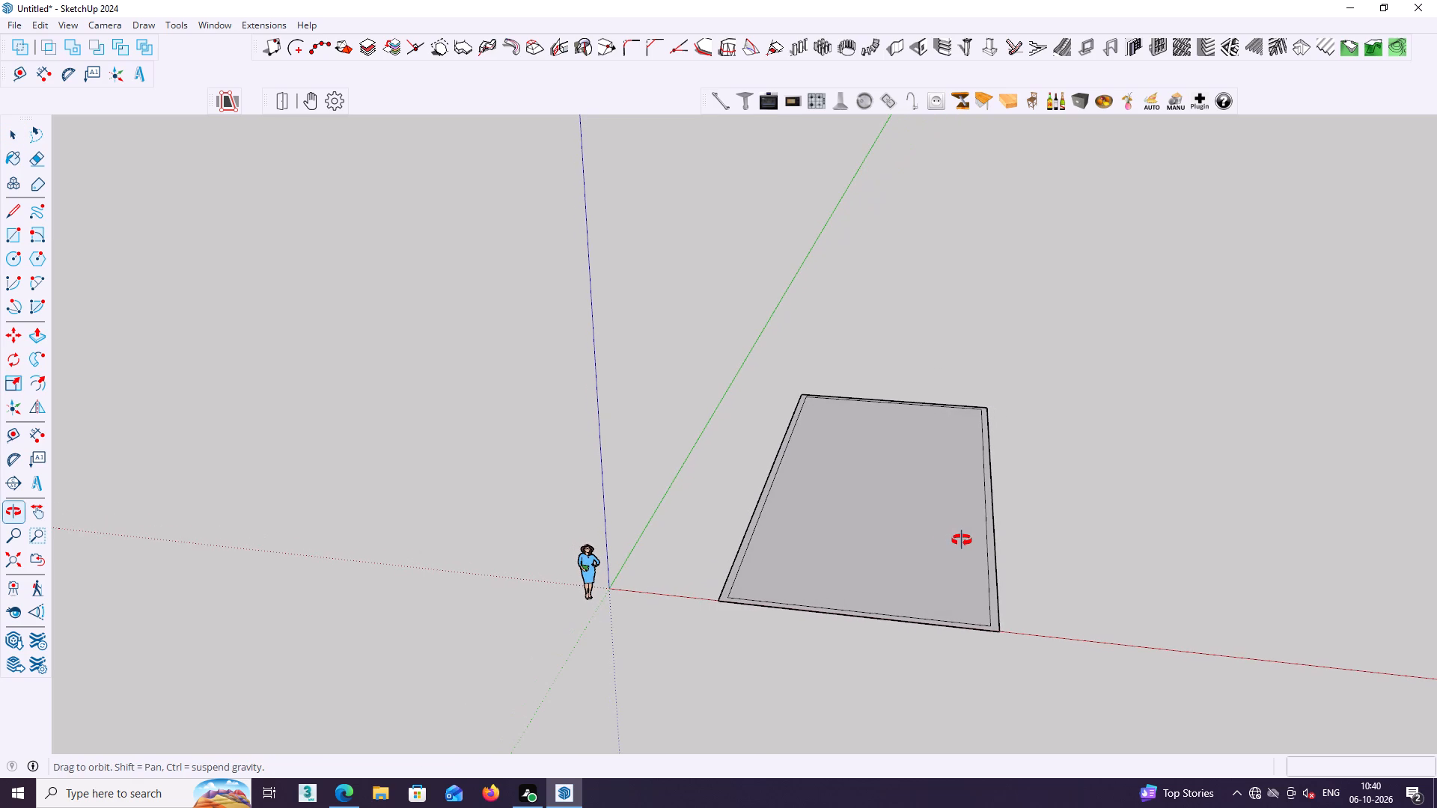
pyautogui.moveTo(962, 540); pyautogui.dragTo(959, 524, button='middle')
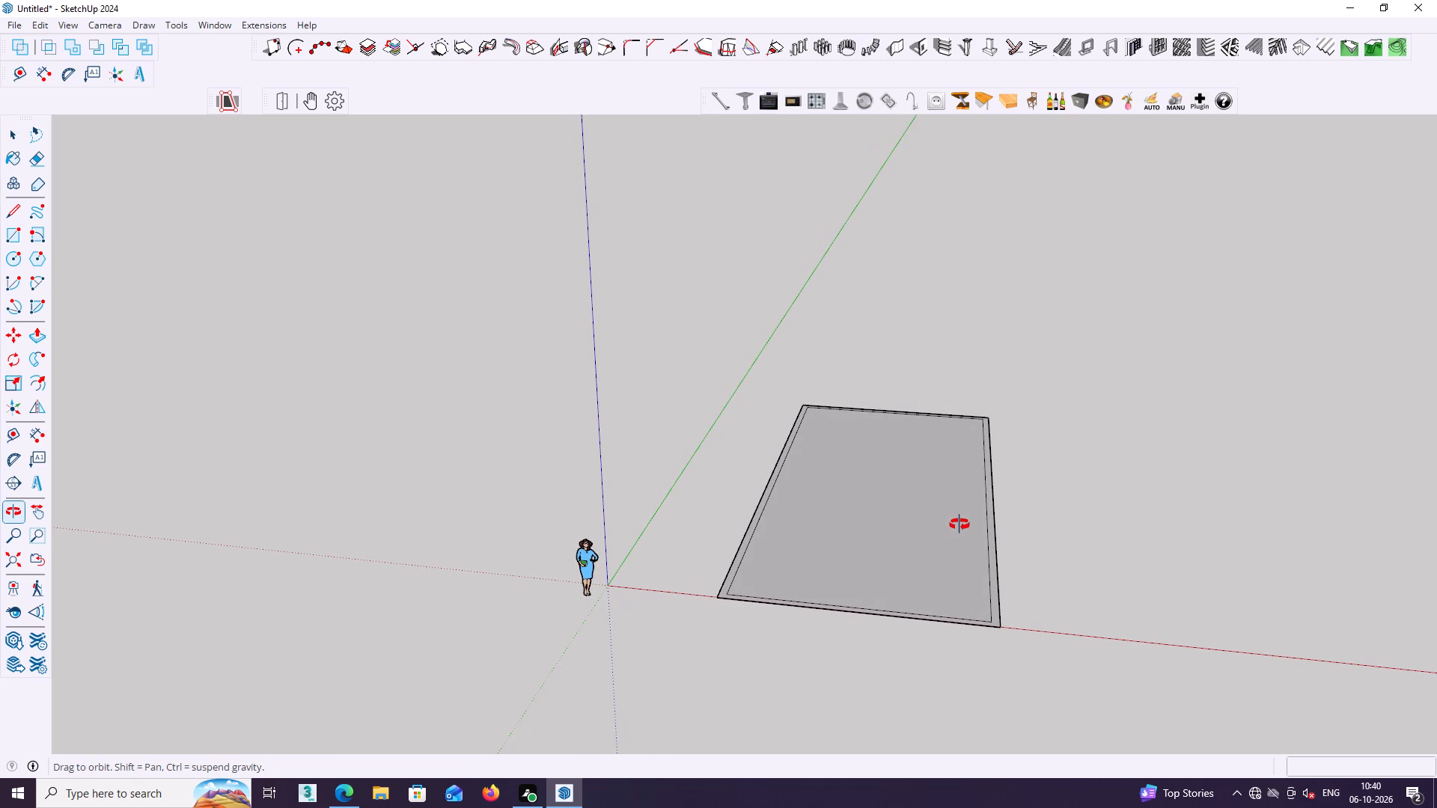
pyautogui.moveTo(959, 524); pyautogui.dragTo(959, 520, button='middle')
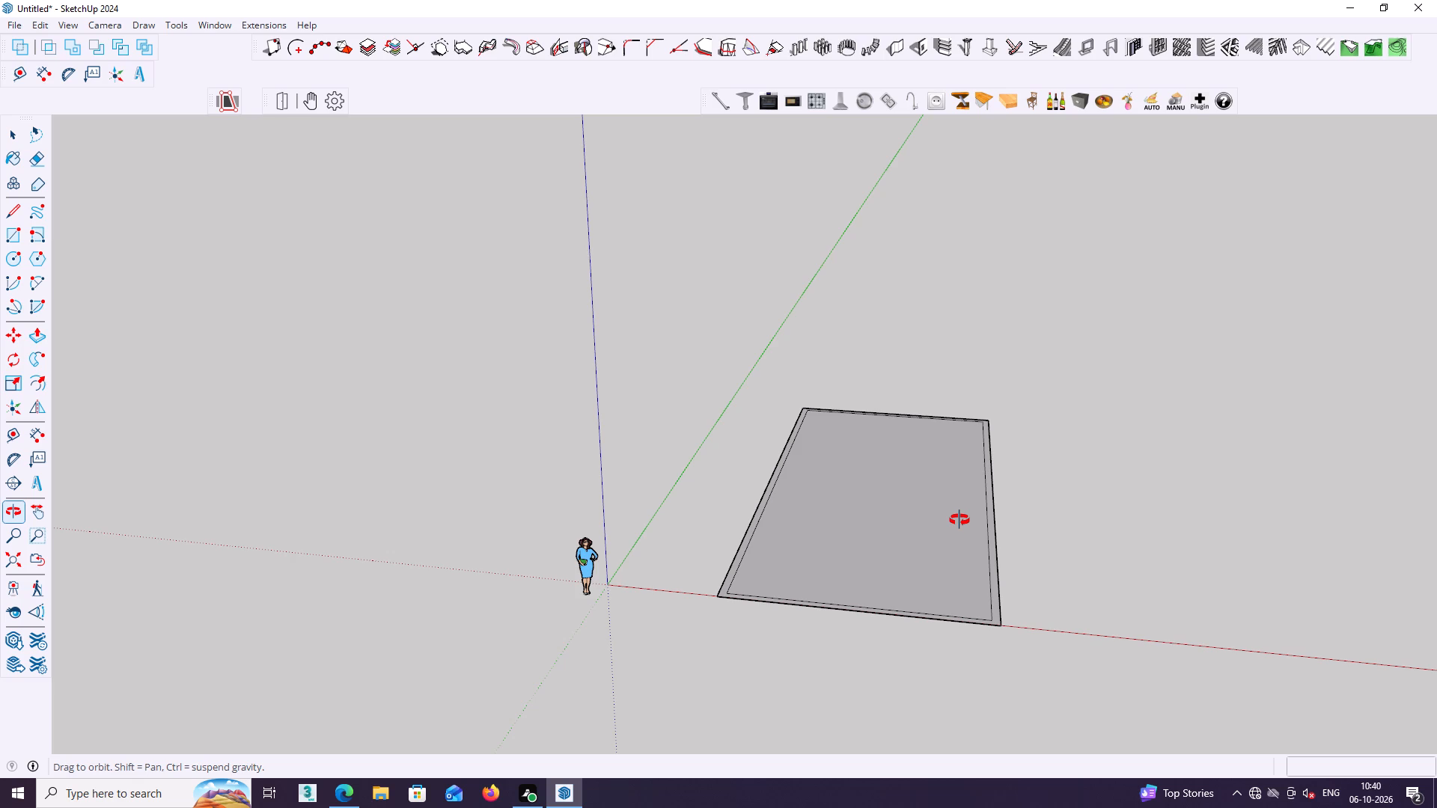
pyautogui.moveTo(959, 520); pyautogui.dragTo(959, 518, button='middle')
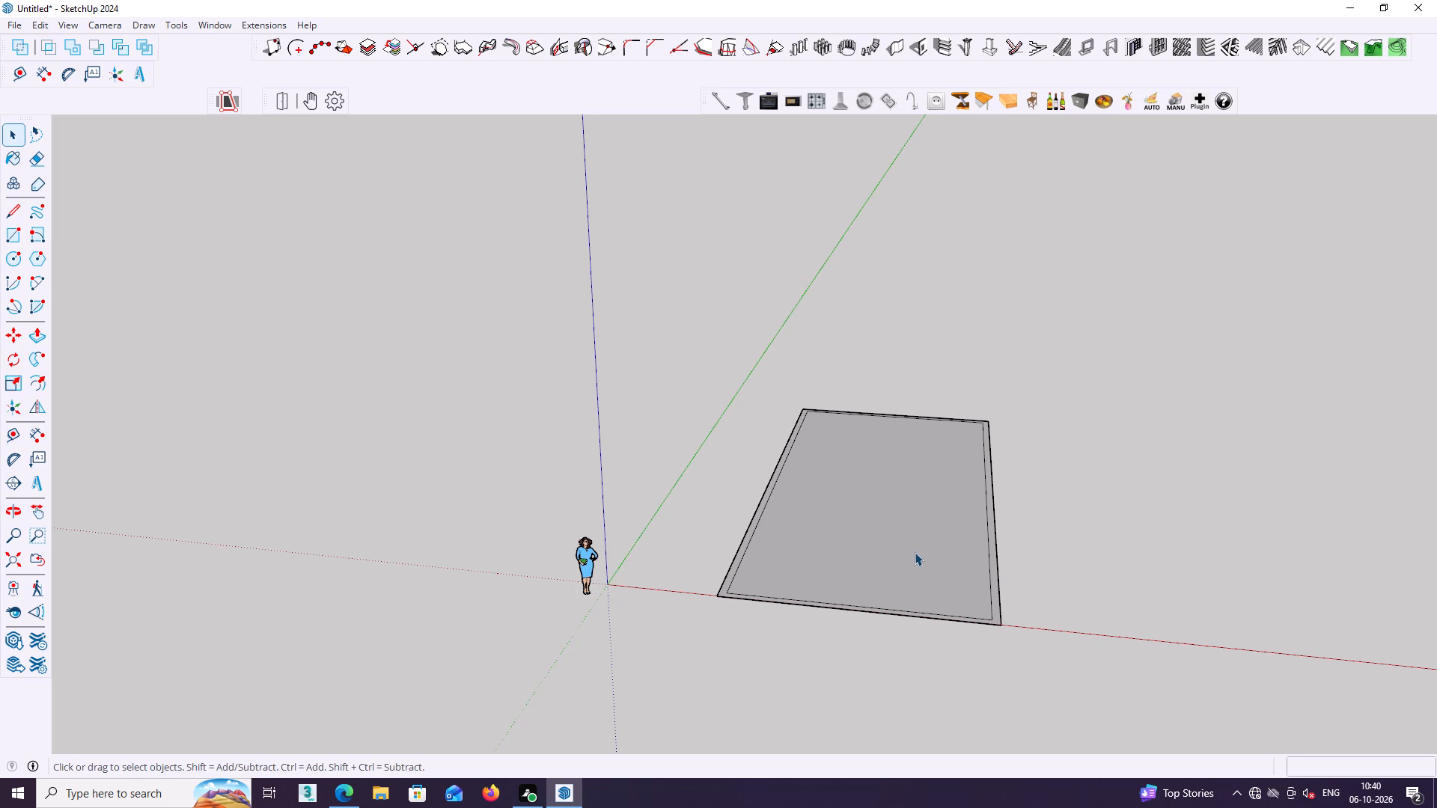
pyautogui.moveTo(915, 552); pyautogui.dragTo(999, 537, button='middle')
pyautogui.moveTo(852, 548); pyautogui.dragTo(858, 596, button='middle')
pyautogui.scroll(1, 781, 588)
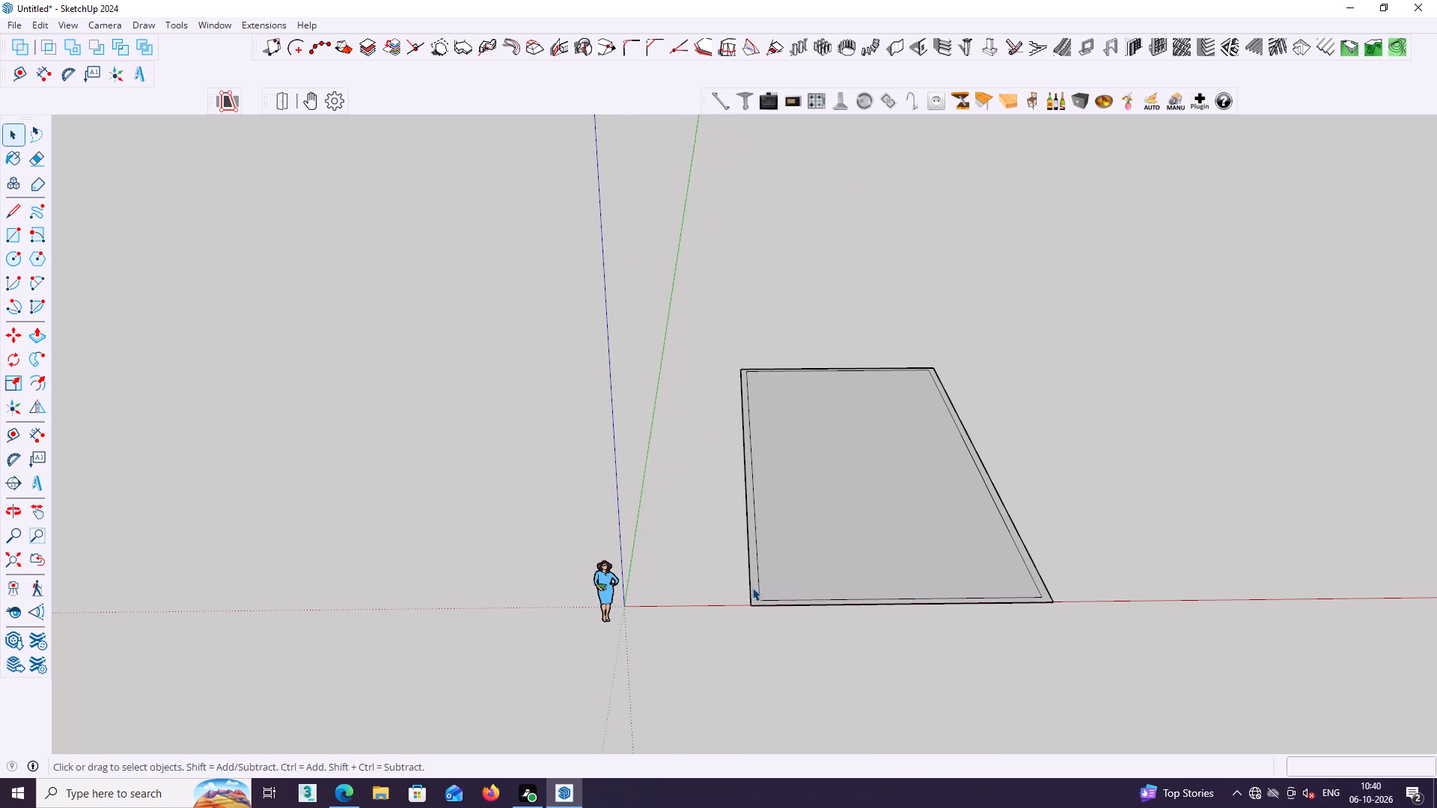
pyautogui.scroll(2, 752, 587)
pyautogui.scroll(-2, 759, 578)
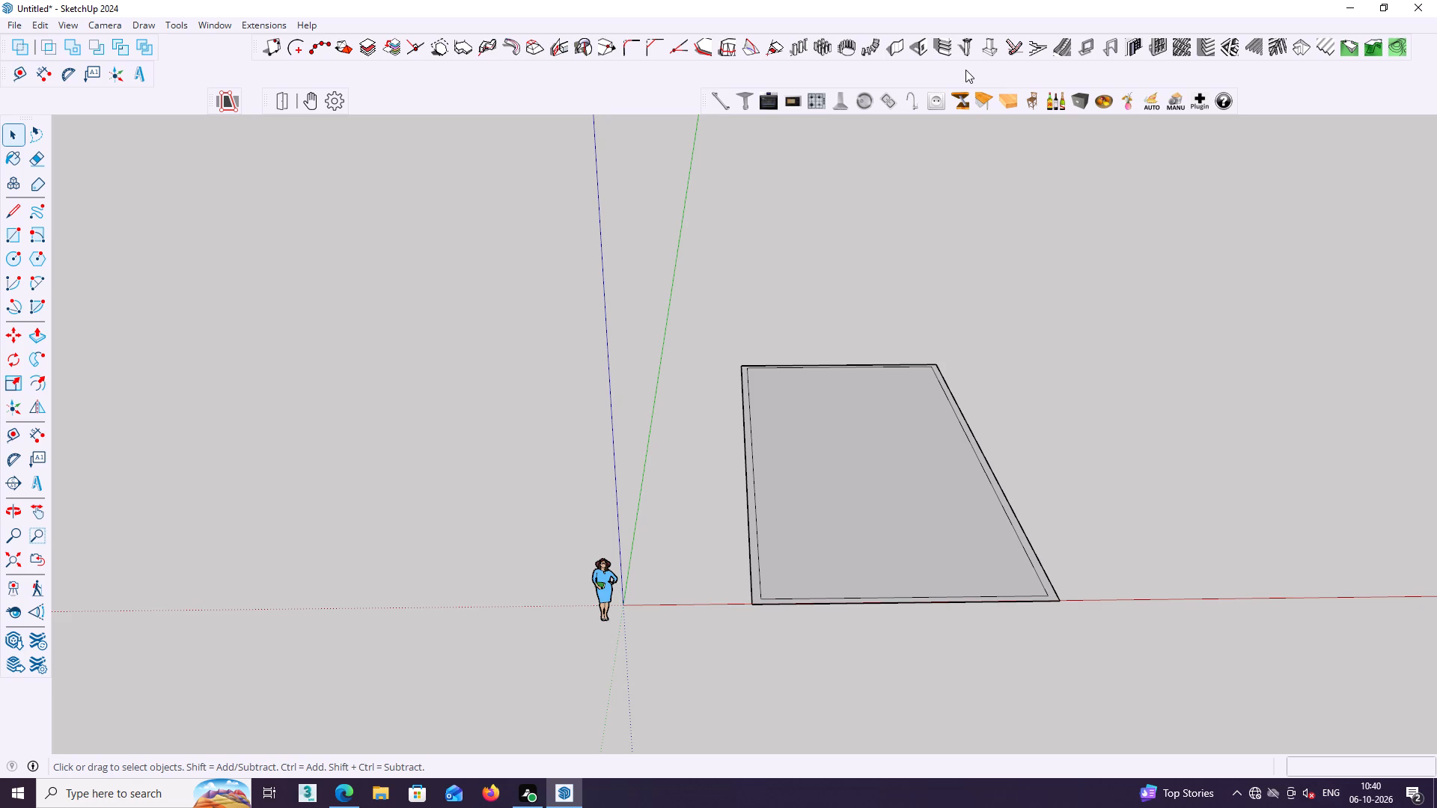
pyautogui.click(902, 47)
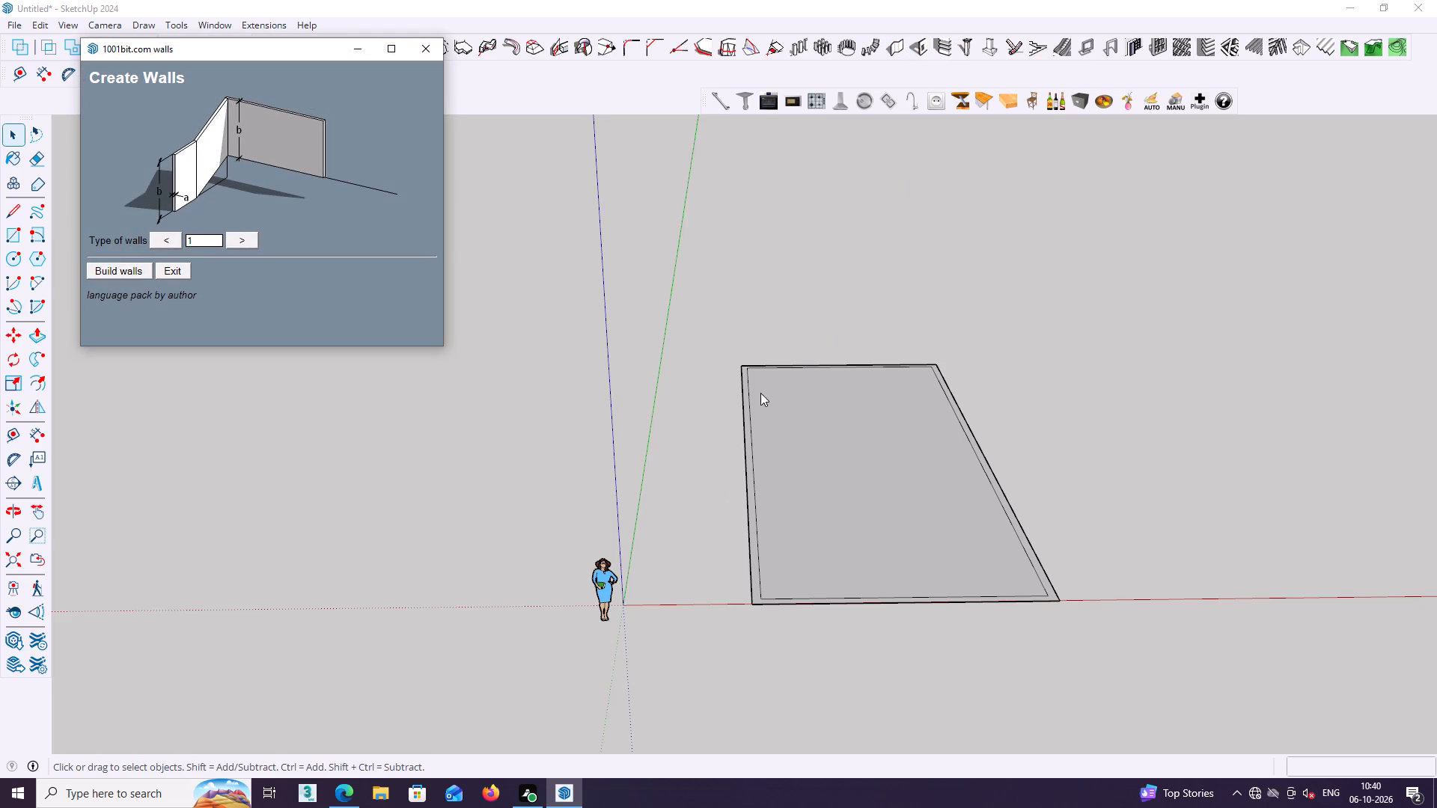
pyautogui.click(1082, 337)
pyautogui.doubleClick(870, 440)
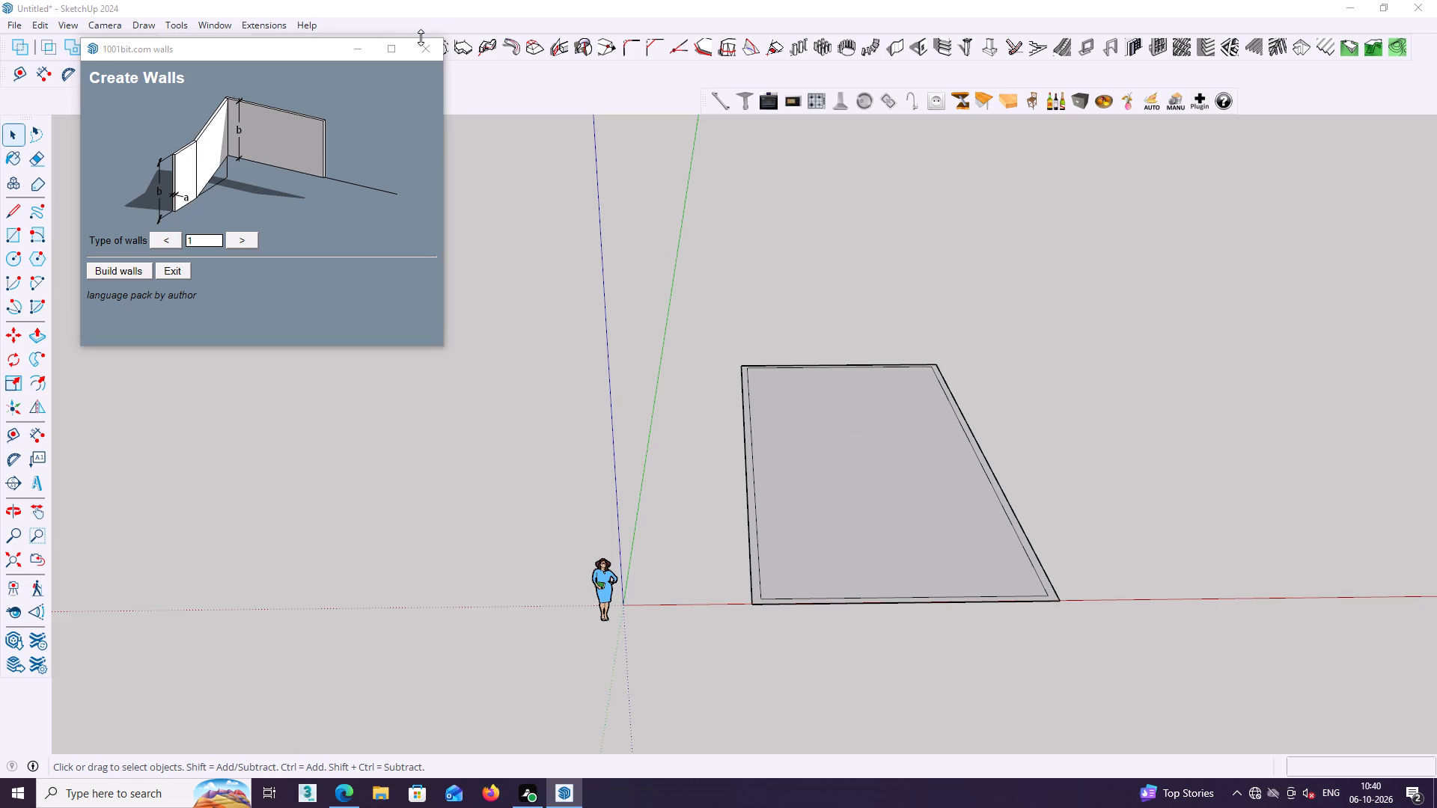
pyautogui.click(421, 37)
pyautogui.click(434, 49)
# Inside the rectangle group, make a nested group from all its faces and edges, and exit the group.
pyautogui.tripleClick(852, 455)
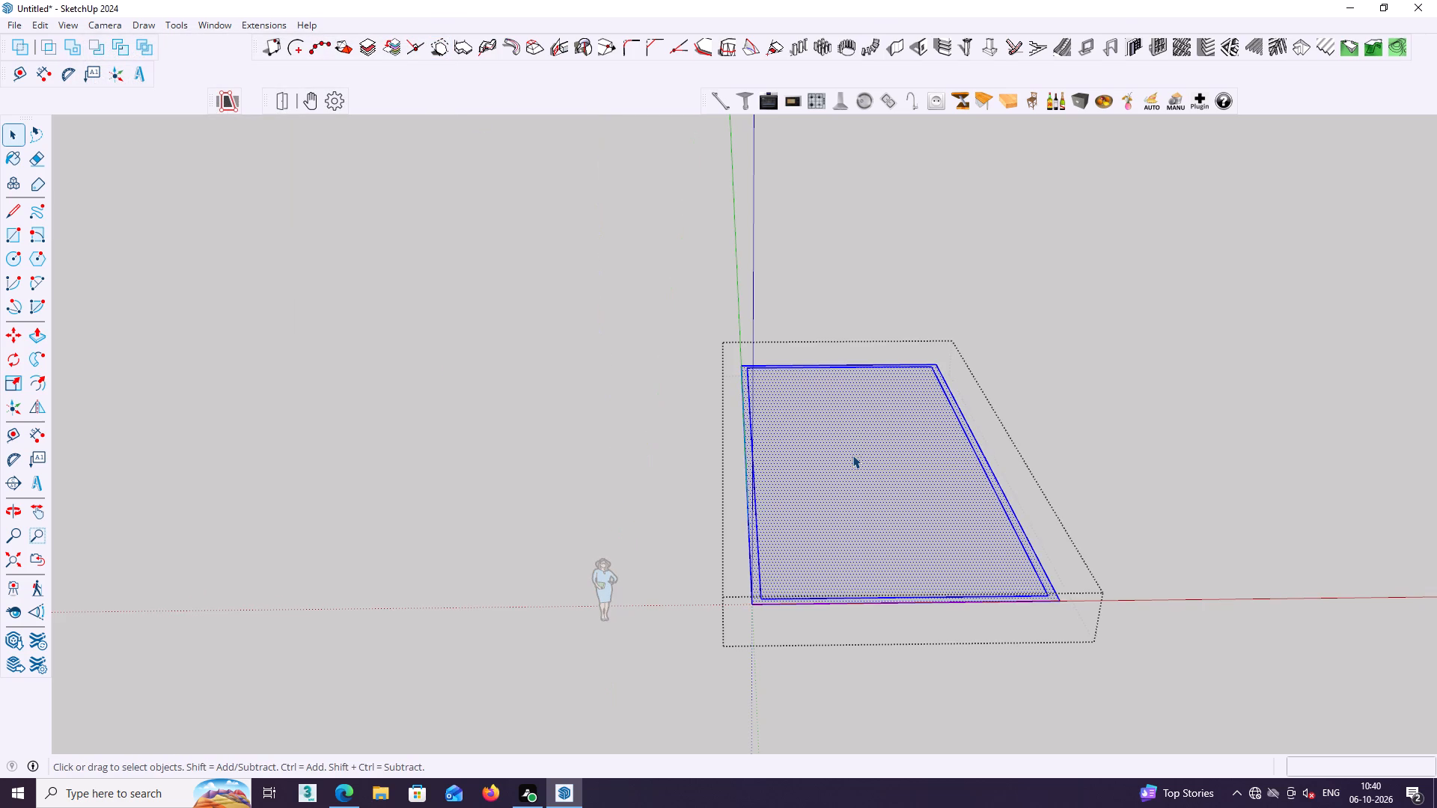
pyautogui.rightClick(843, 456)
pyautogui.click(894, 147)
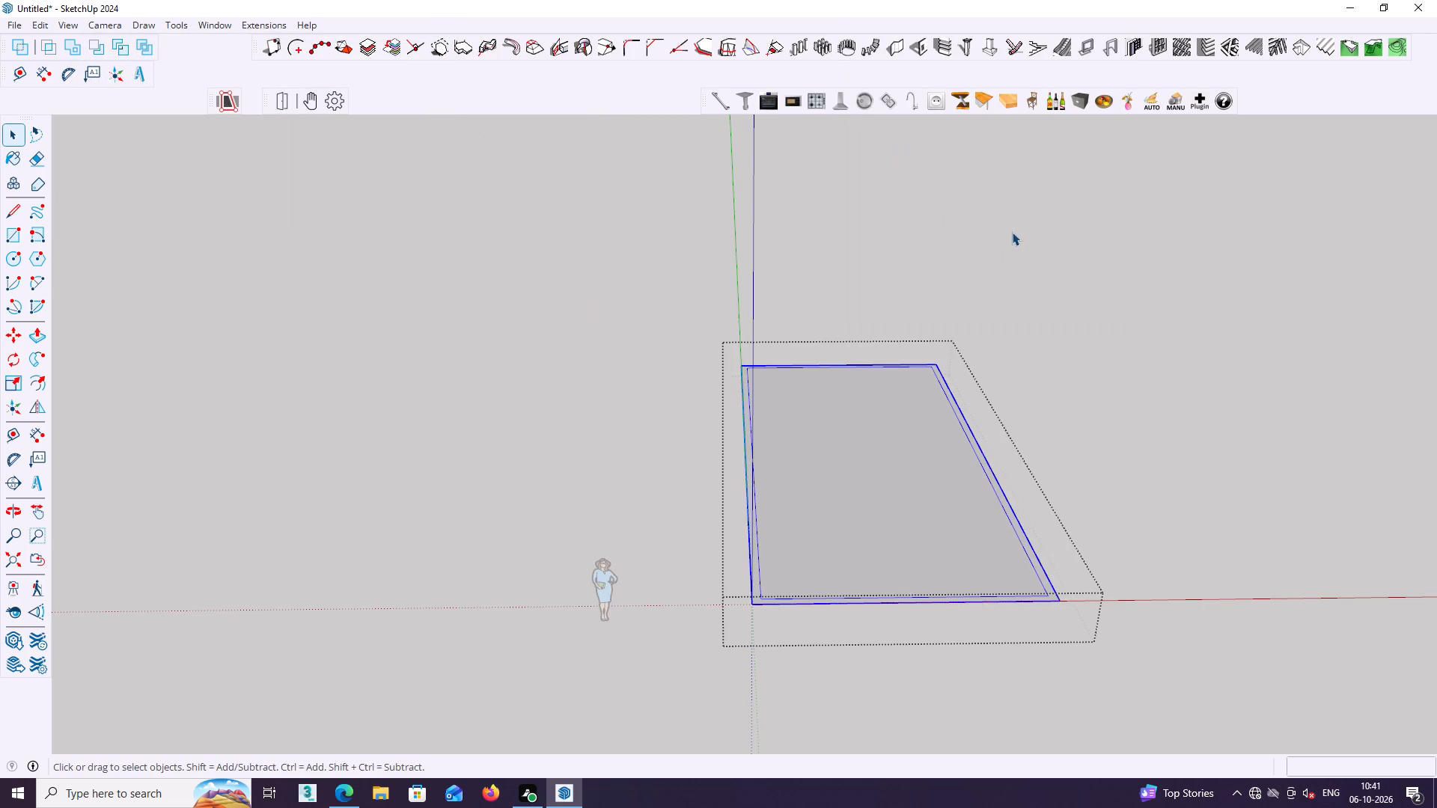
pyautogui.click(1012, 232)
# Set up a right-aligned vertical wall, 9" thick and 10' high, built as a group with the 1001bit wall tool.
pyautogui.click(879, 512)
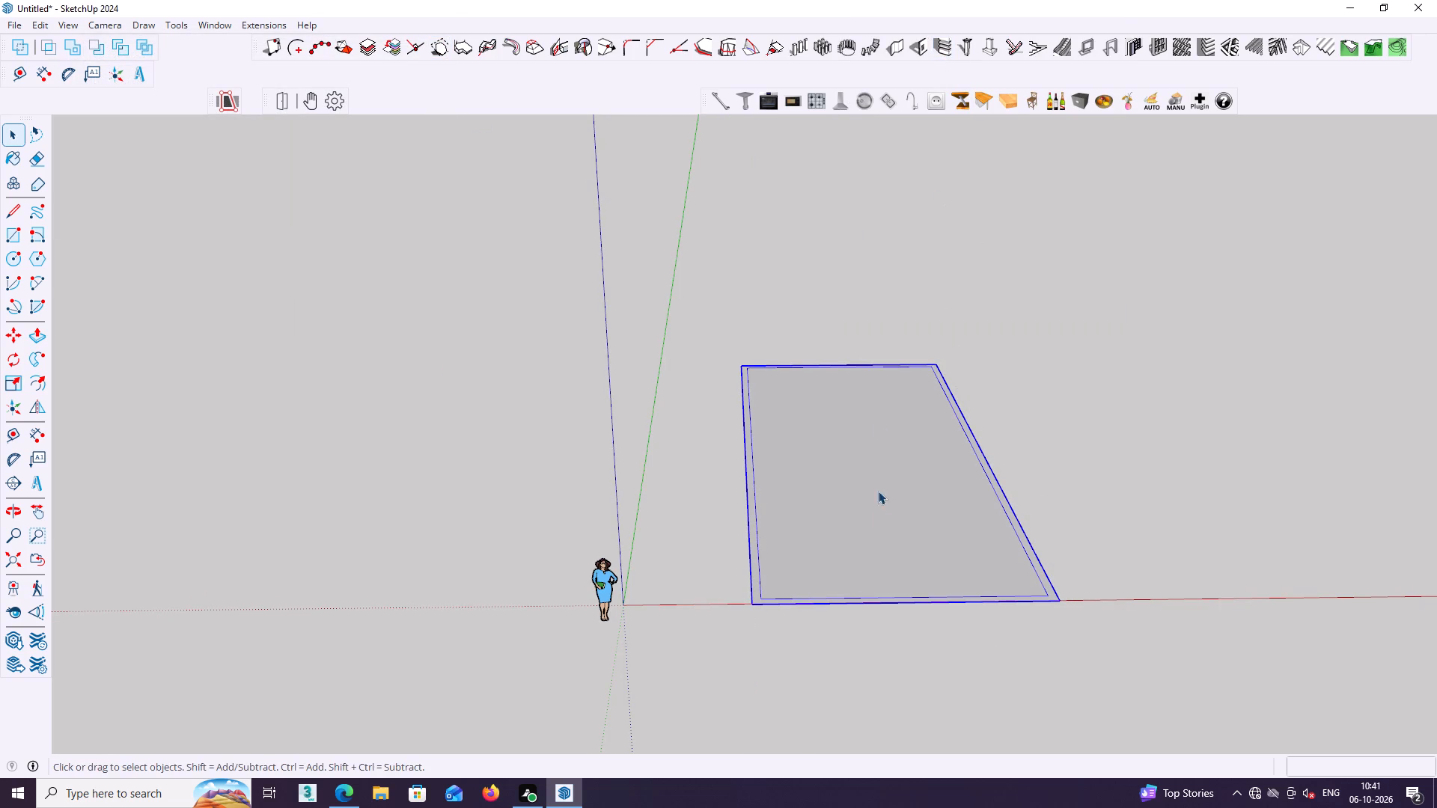
pyautogui.click(900, 53)
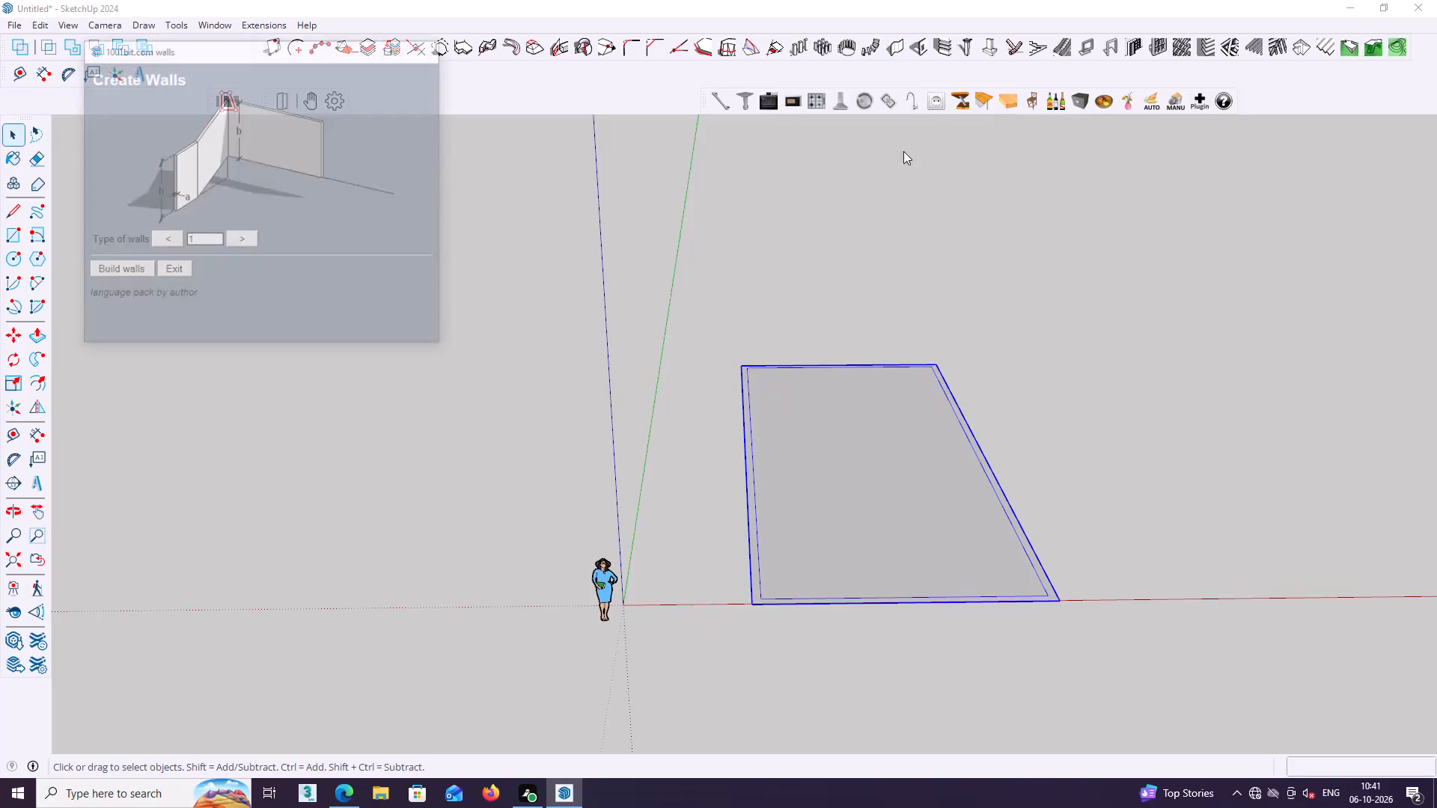
pyautogui.click(134, 271)
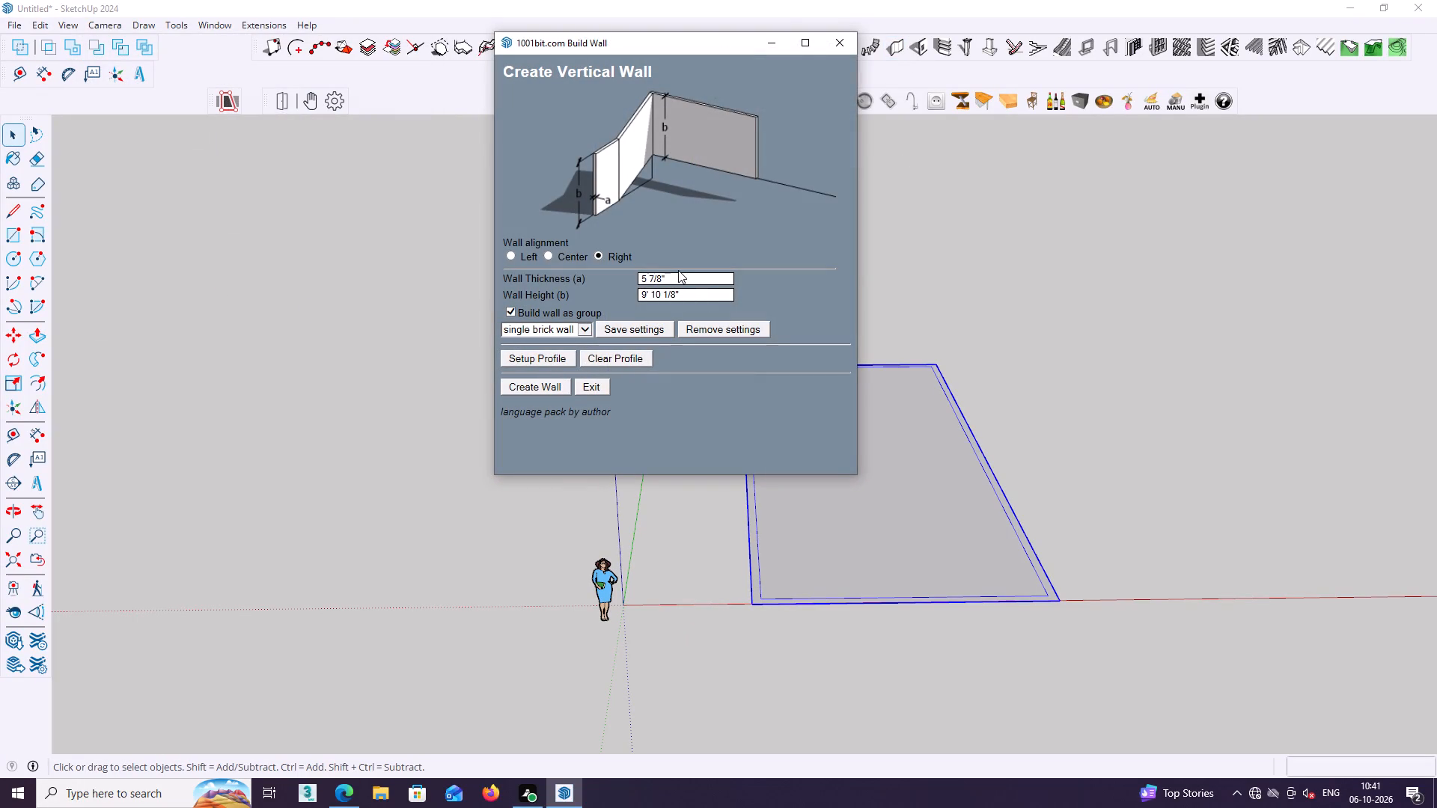
pyautogui.moveTo(679, 278); pyautogui.dragTo(680, 284)
pyautogui.press('BackSpace')
pyautogui.press('9')
pyautogui.hotkey('shift', '"')
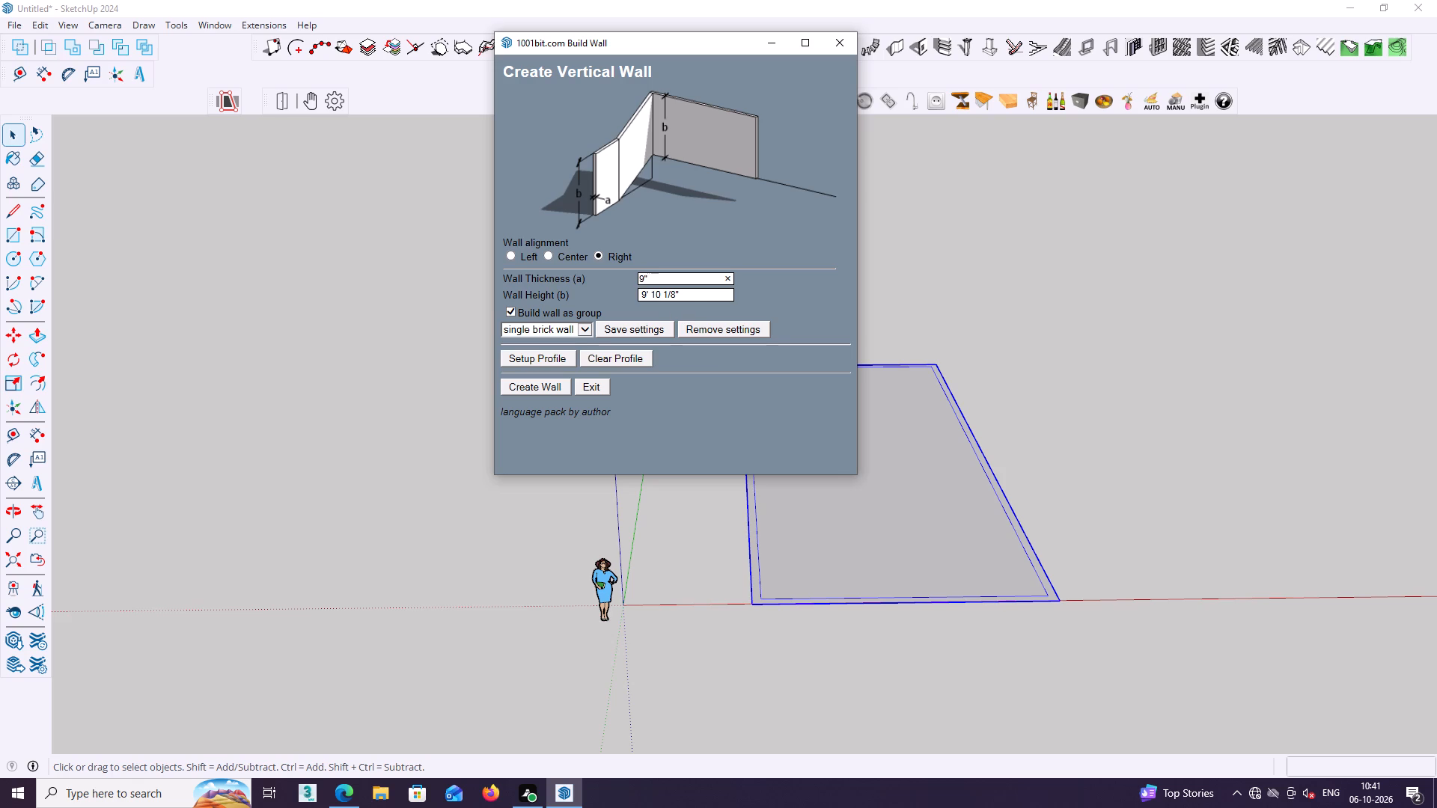
pyautogui.click(689, 295)
pyautogui.write('10')
pyautogui.press("'")
pyautogui.click(523, 385)
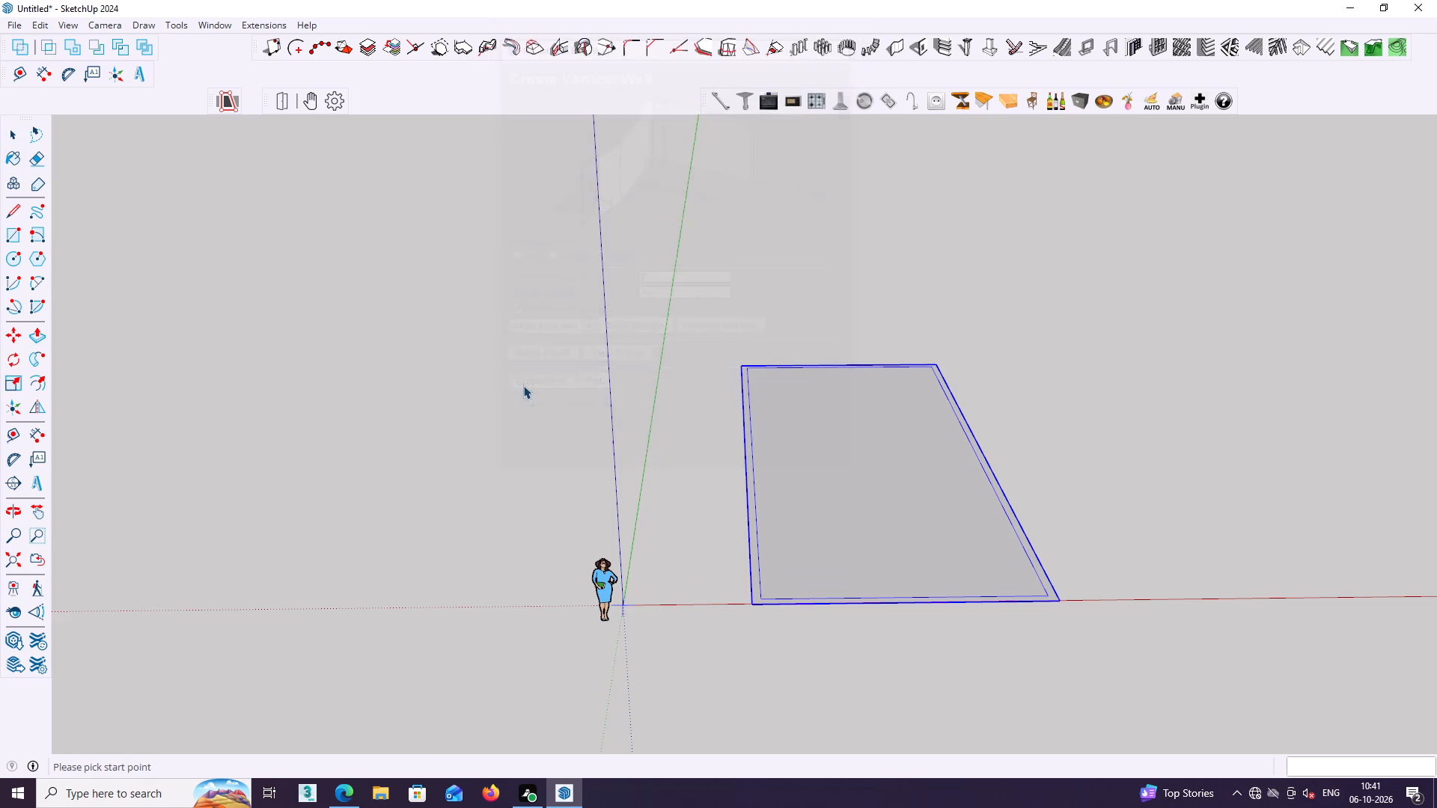
# Build the vertical wall along all four sides of the rectangle by its outer corners, closing at the start corner.
pyautogui.scroll(2, 743, 362)
pyautogui.click(742, 362)
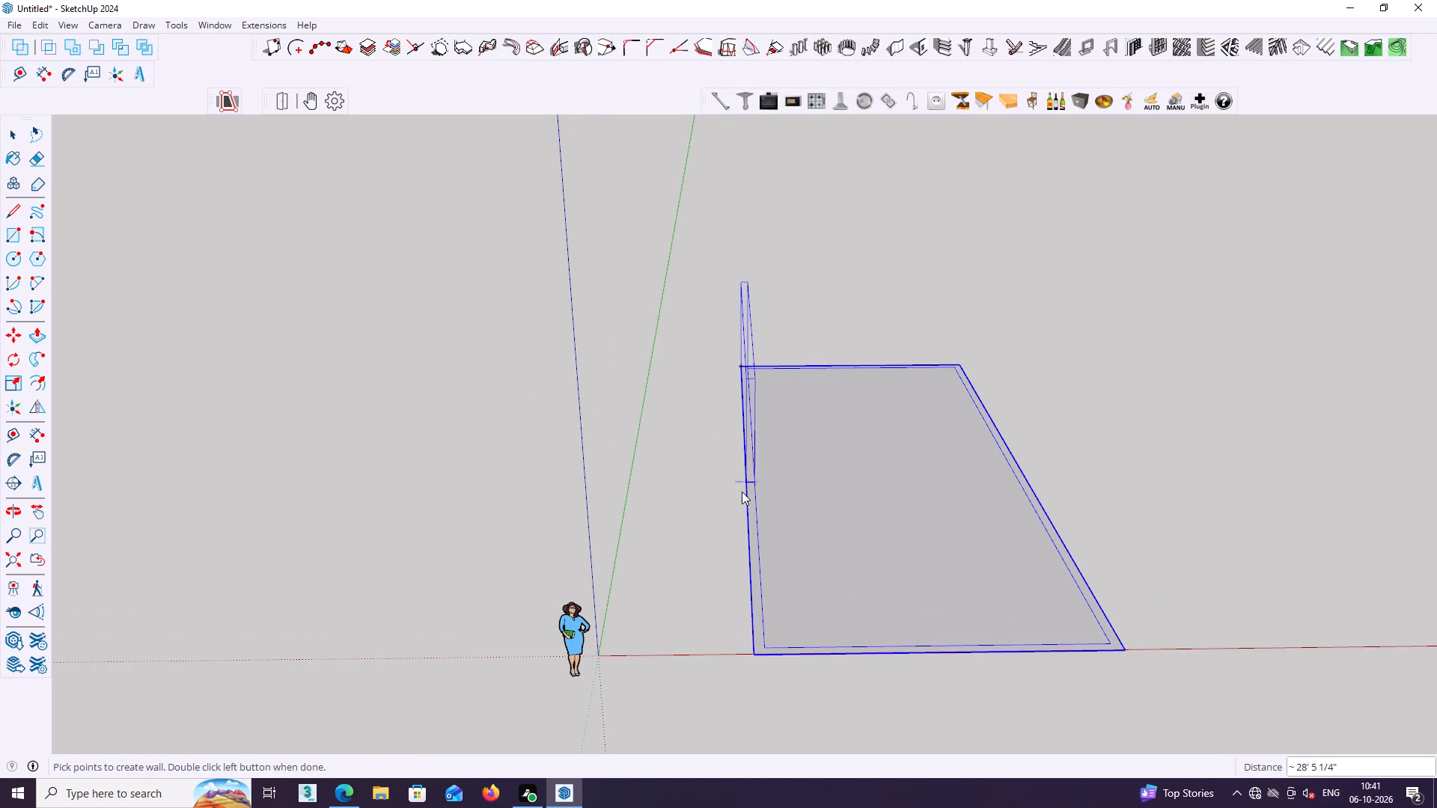
pyautogui.click(753, 652)
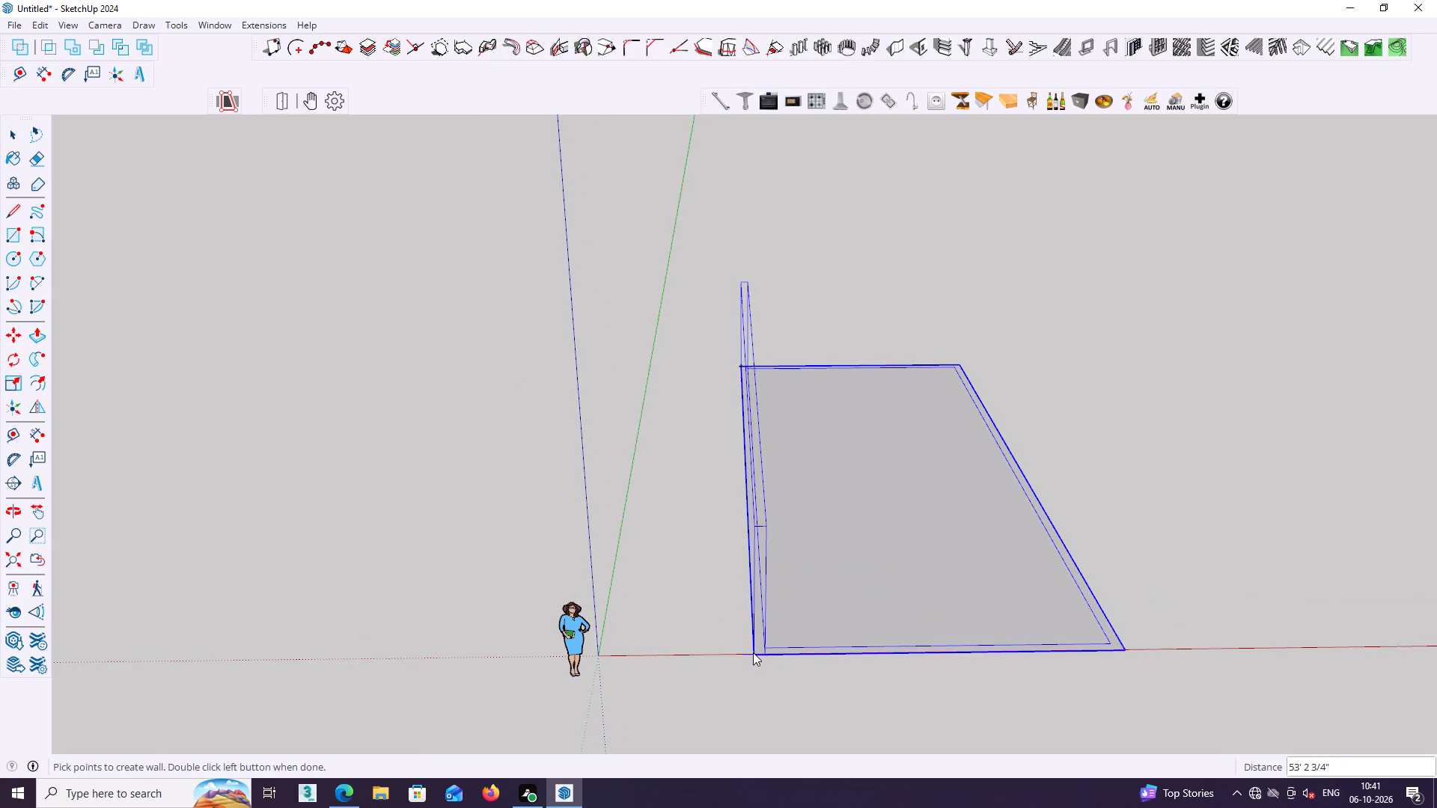
pyautogui.click(1122, 645)
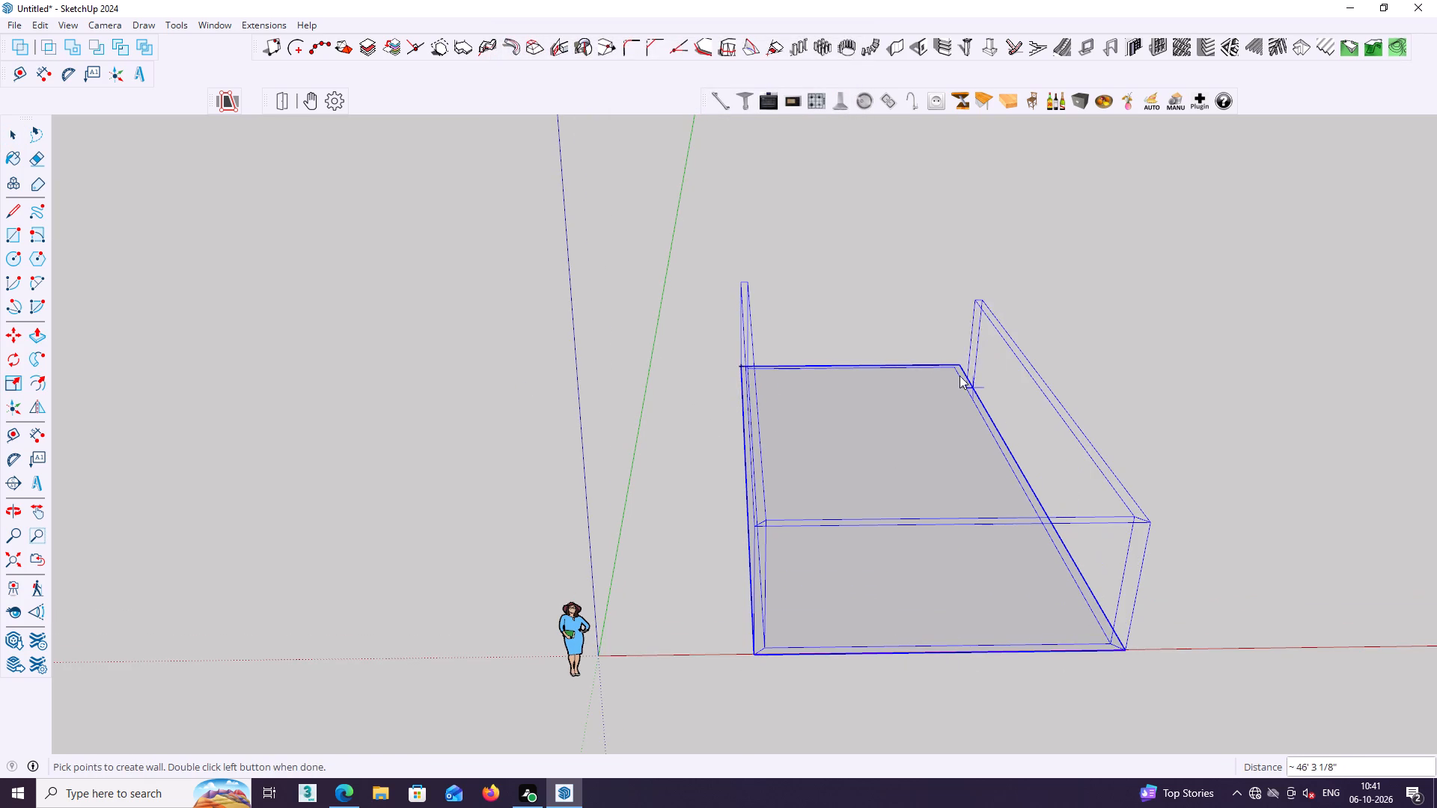
pyautogui.click(961, 358)
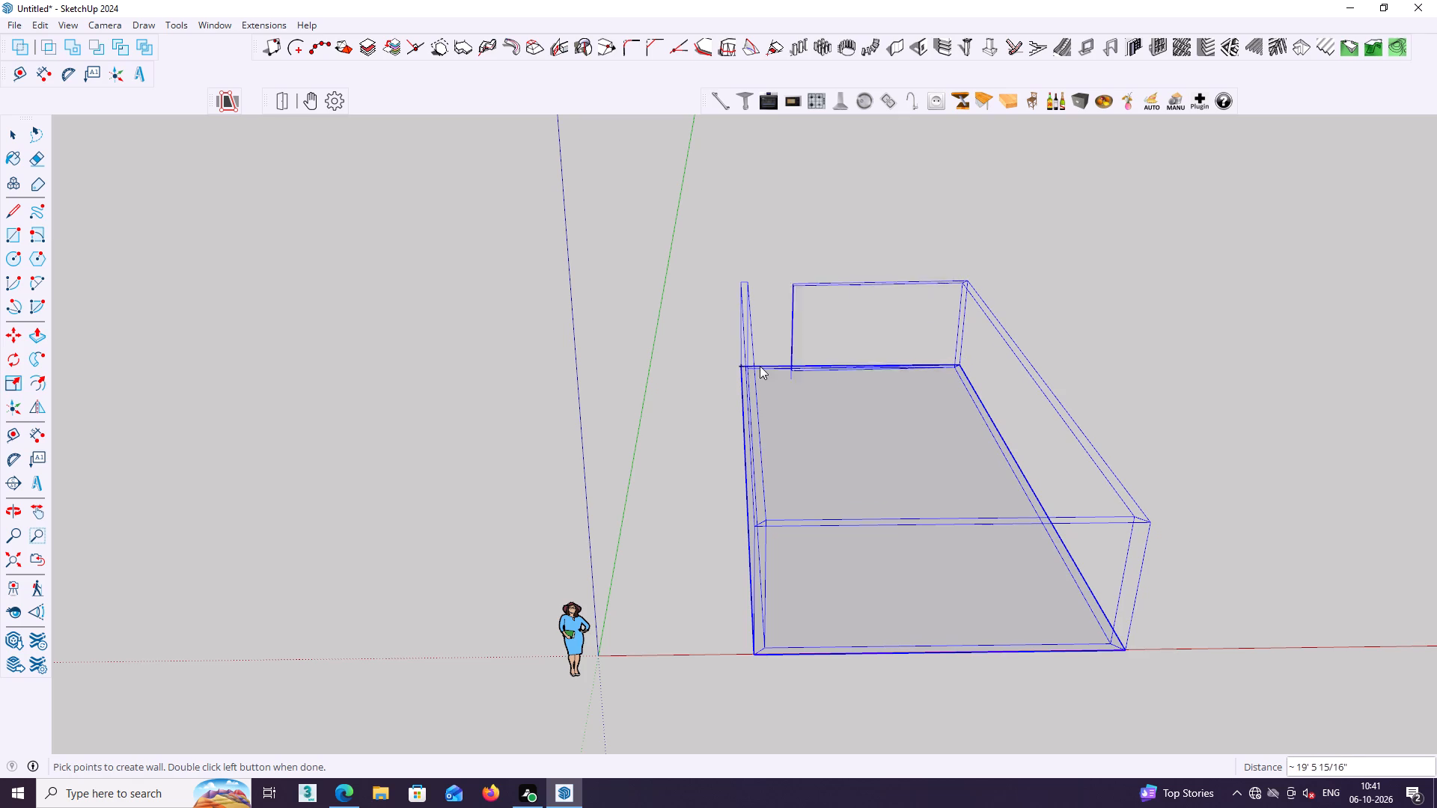
pyautogui.click(740, 361)
pyautogui.moveTo(790, 429); pyautogui.dragTo(673, 497, button='middle')
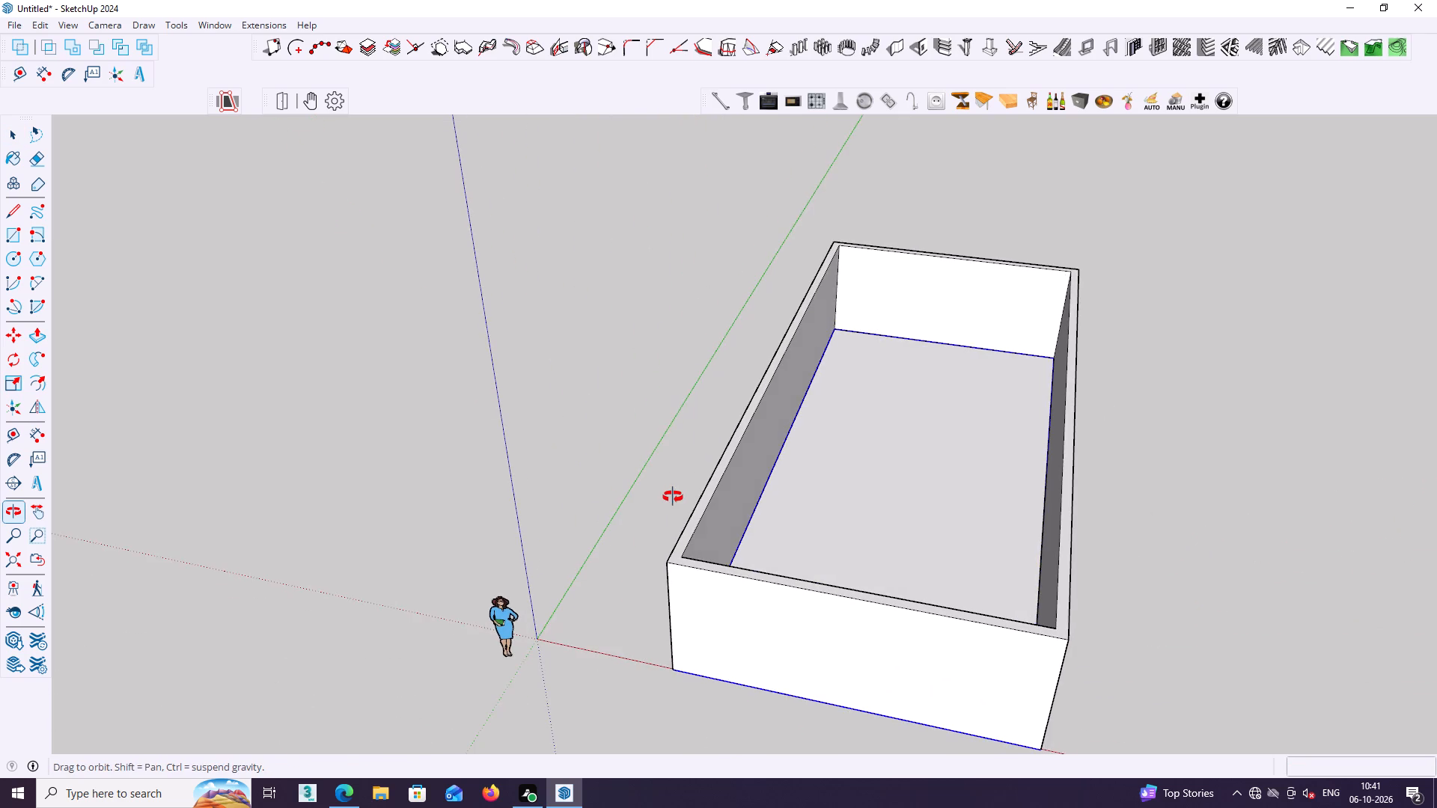
pyautogui.moveTo(673, 497); pyautogui.dragTo(722, 478, button='middle')
pyautogui.press('space')
pyautogui.moveTo(1018, 532); pyautogui.dragTo(1068, 509, button='middle')
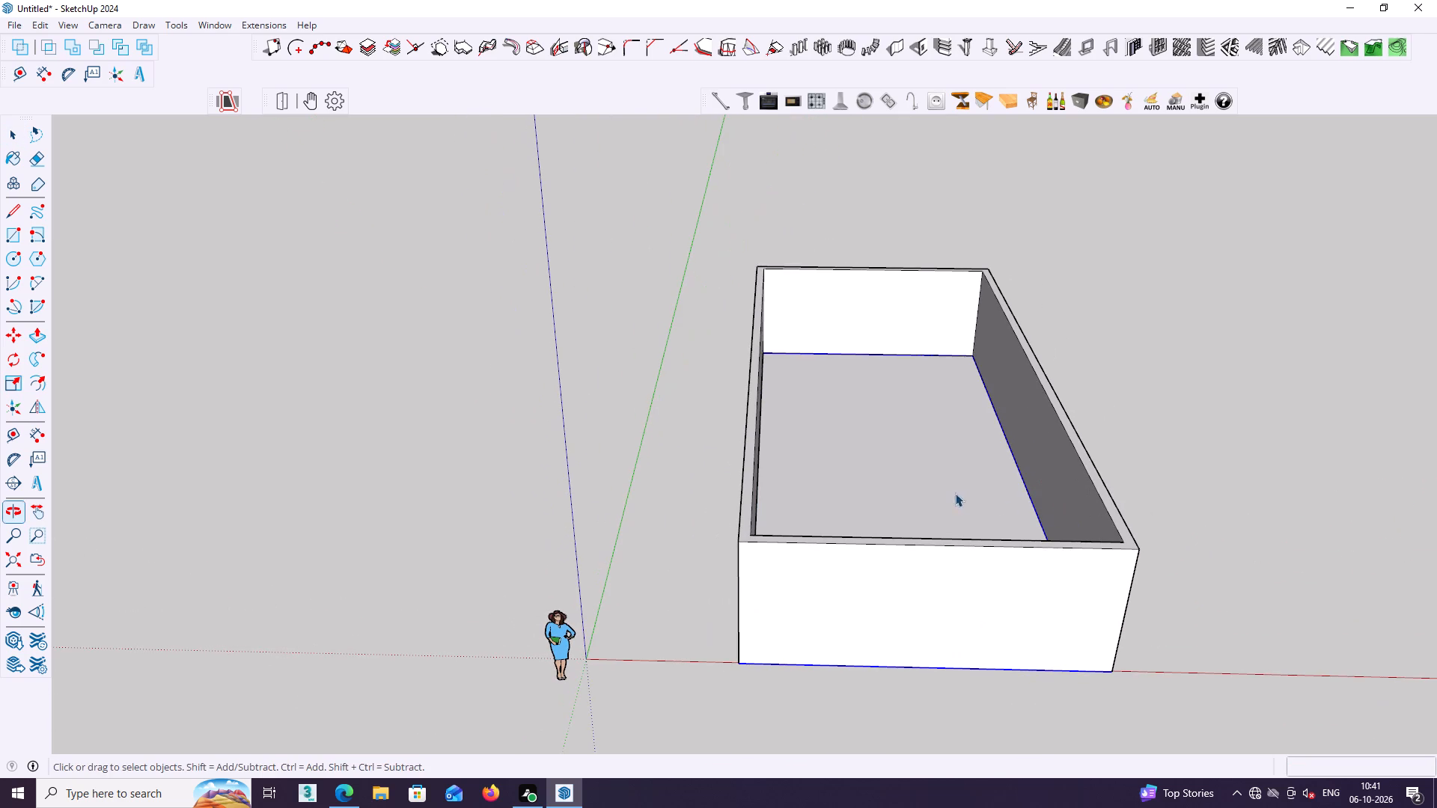
pyautogui.click(1169, 489)
pyautogui.moveTo(1164, 495); pyautogui.dragTo(1168, 444, button='middle')
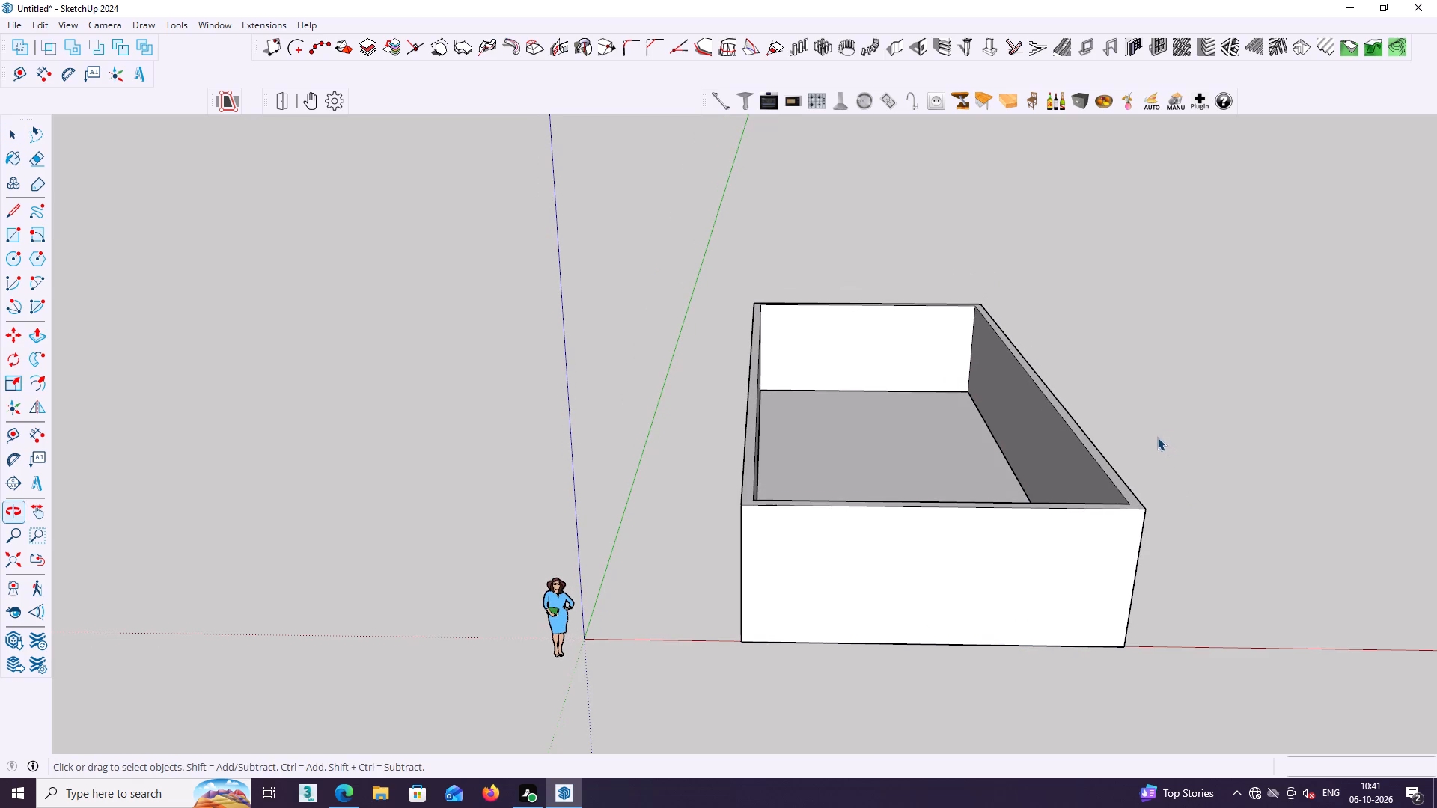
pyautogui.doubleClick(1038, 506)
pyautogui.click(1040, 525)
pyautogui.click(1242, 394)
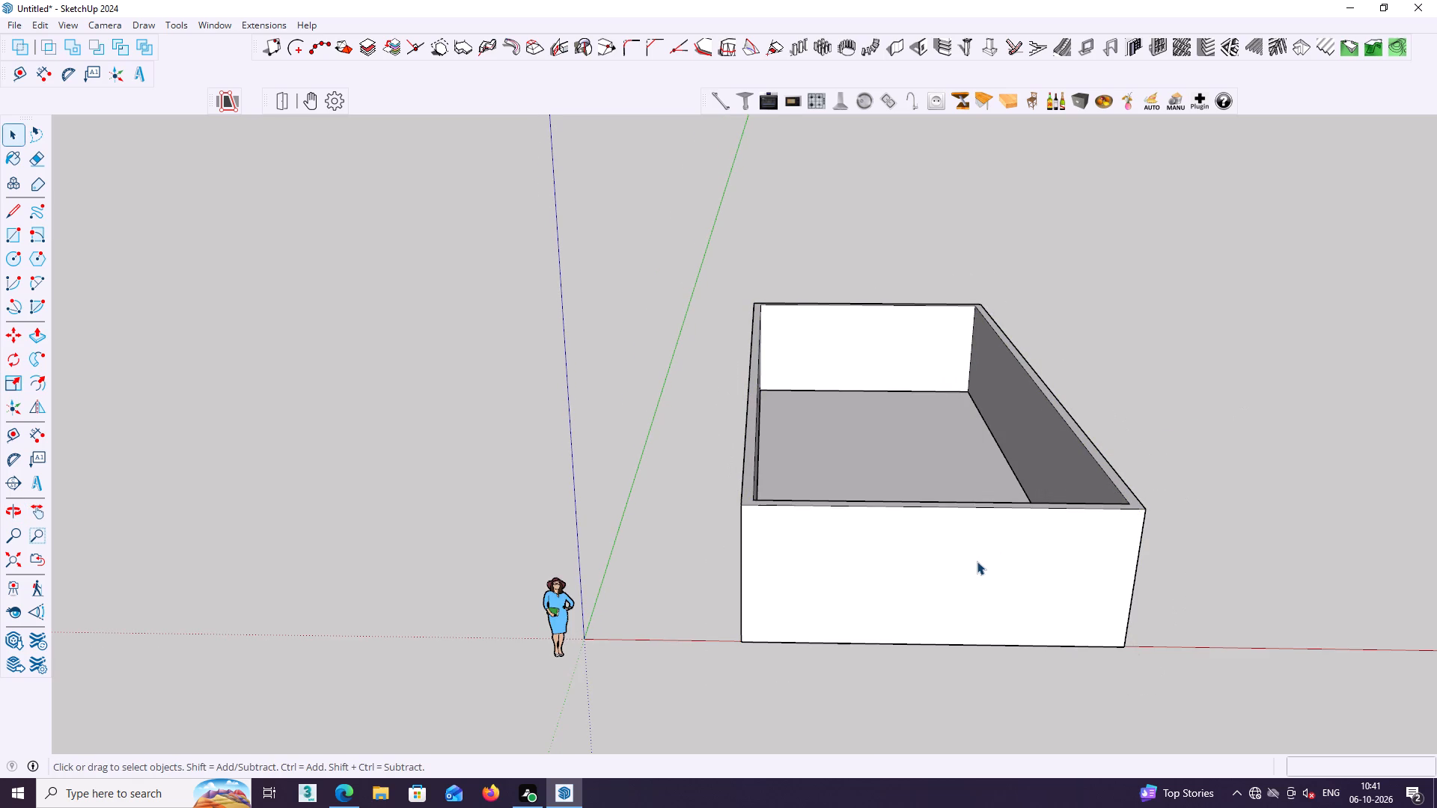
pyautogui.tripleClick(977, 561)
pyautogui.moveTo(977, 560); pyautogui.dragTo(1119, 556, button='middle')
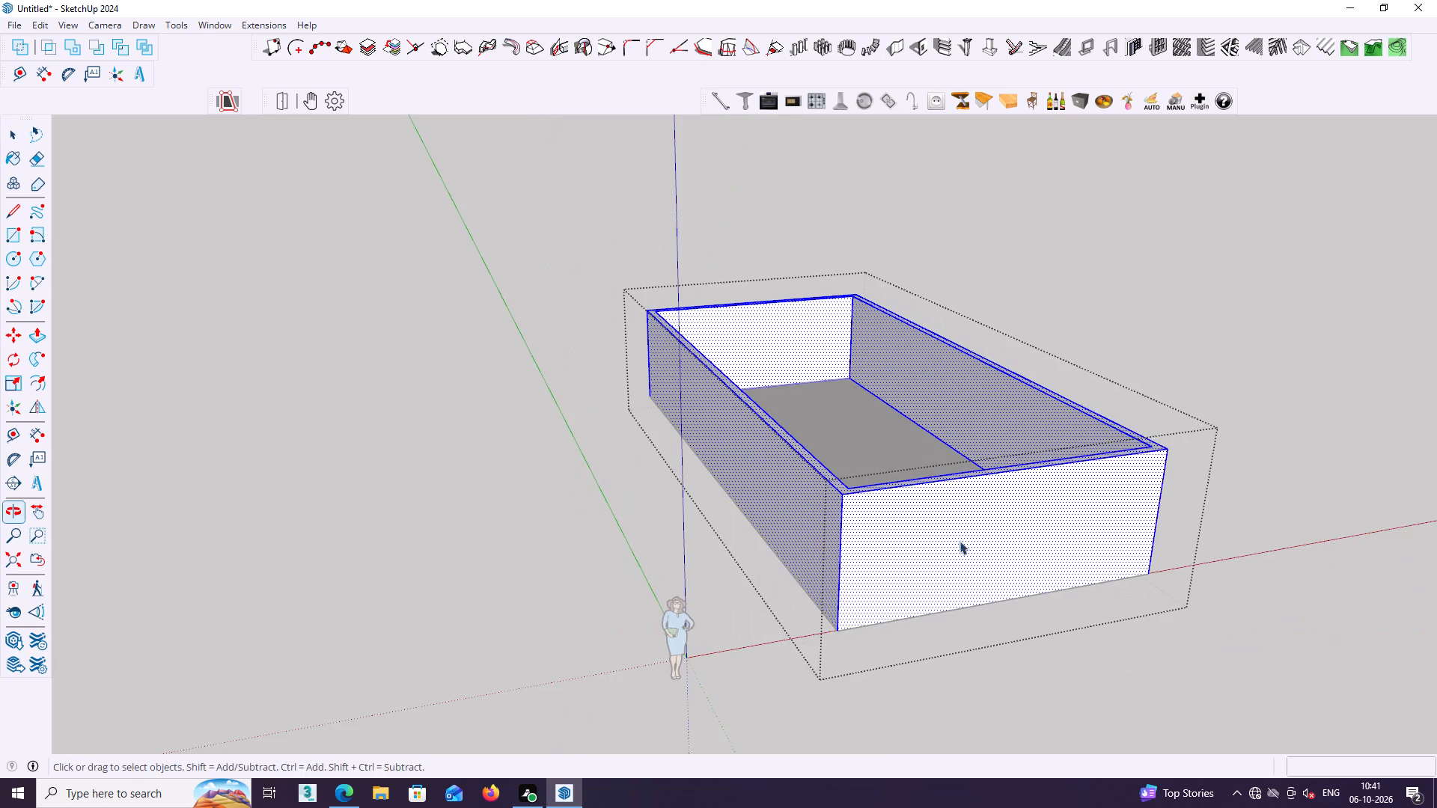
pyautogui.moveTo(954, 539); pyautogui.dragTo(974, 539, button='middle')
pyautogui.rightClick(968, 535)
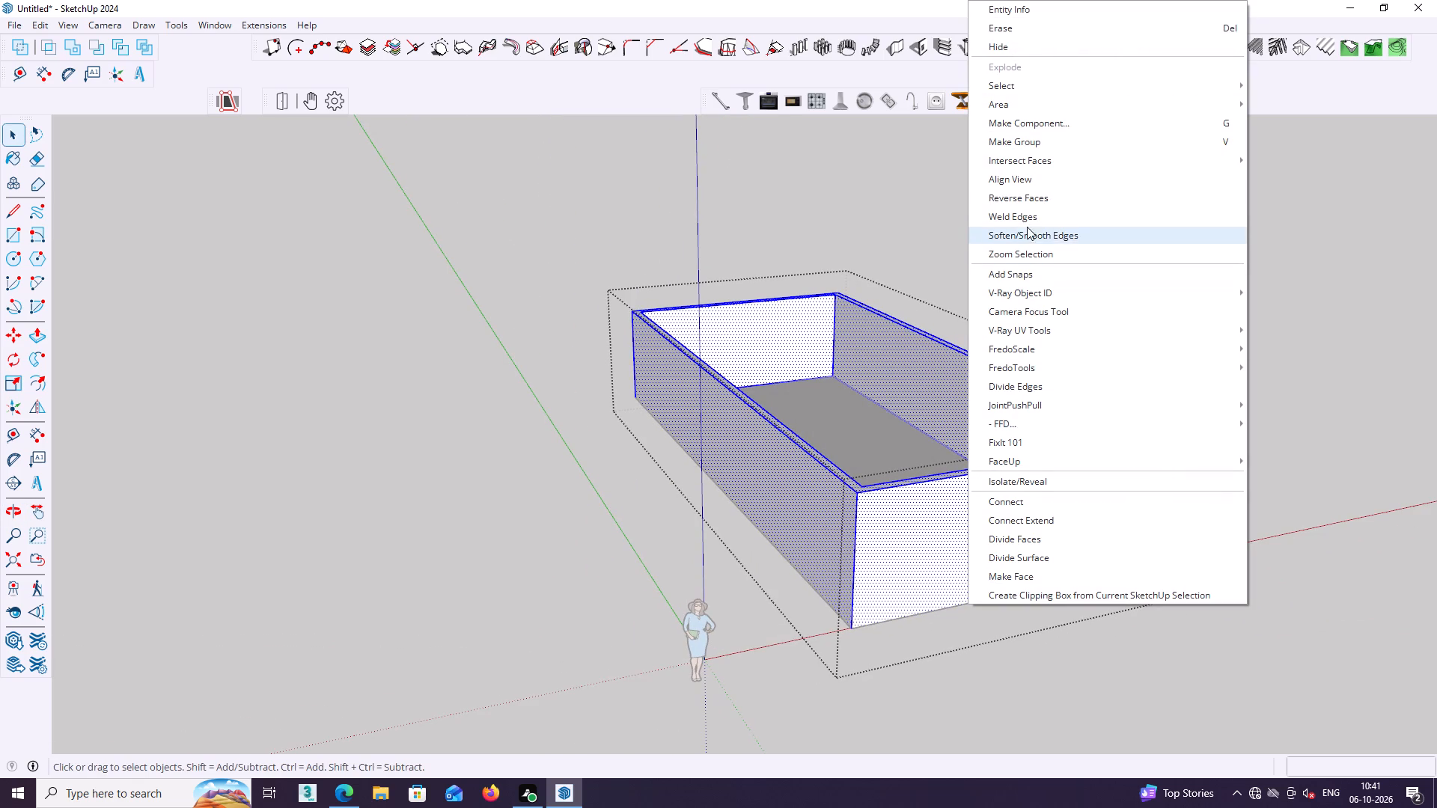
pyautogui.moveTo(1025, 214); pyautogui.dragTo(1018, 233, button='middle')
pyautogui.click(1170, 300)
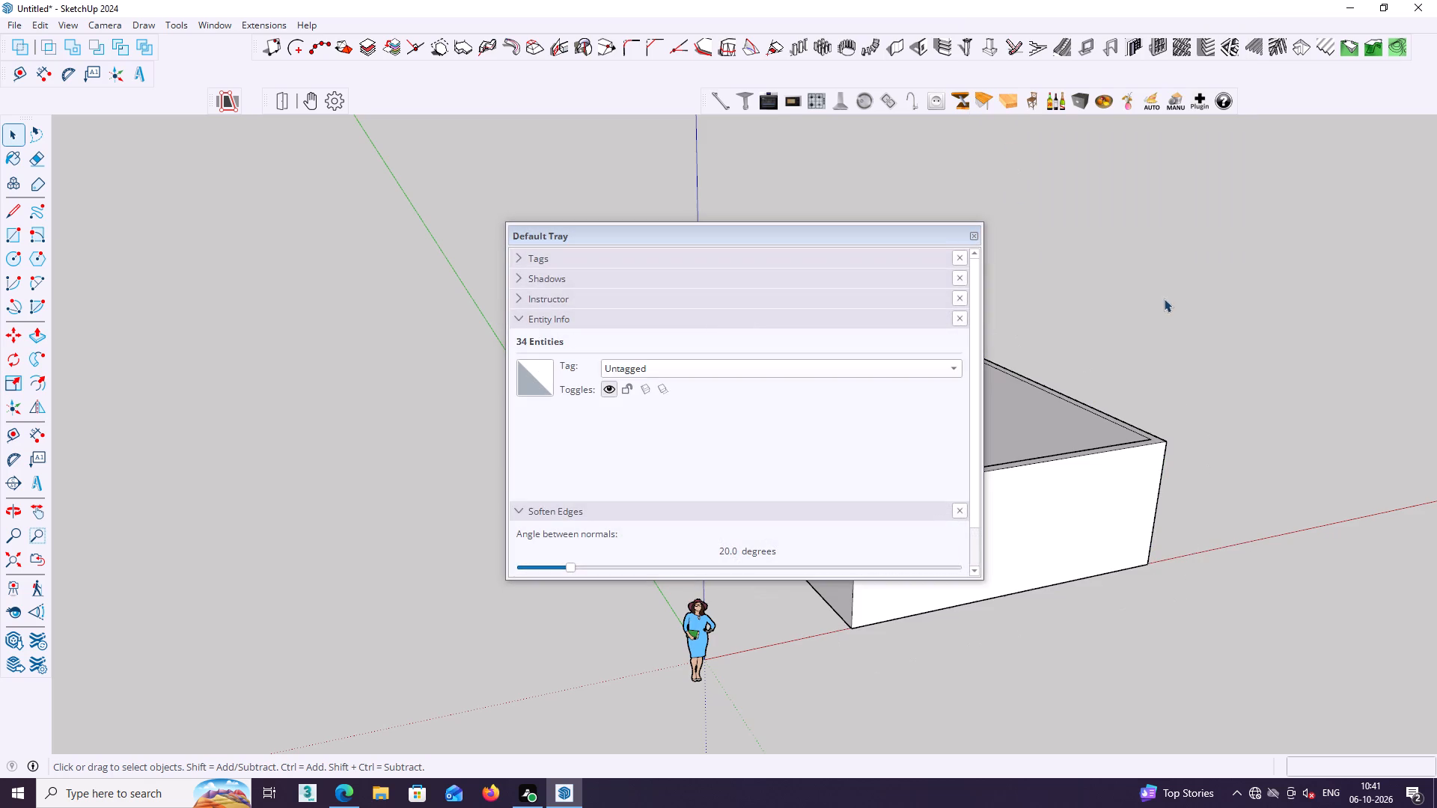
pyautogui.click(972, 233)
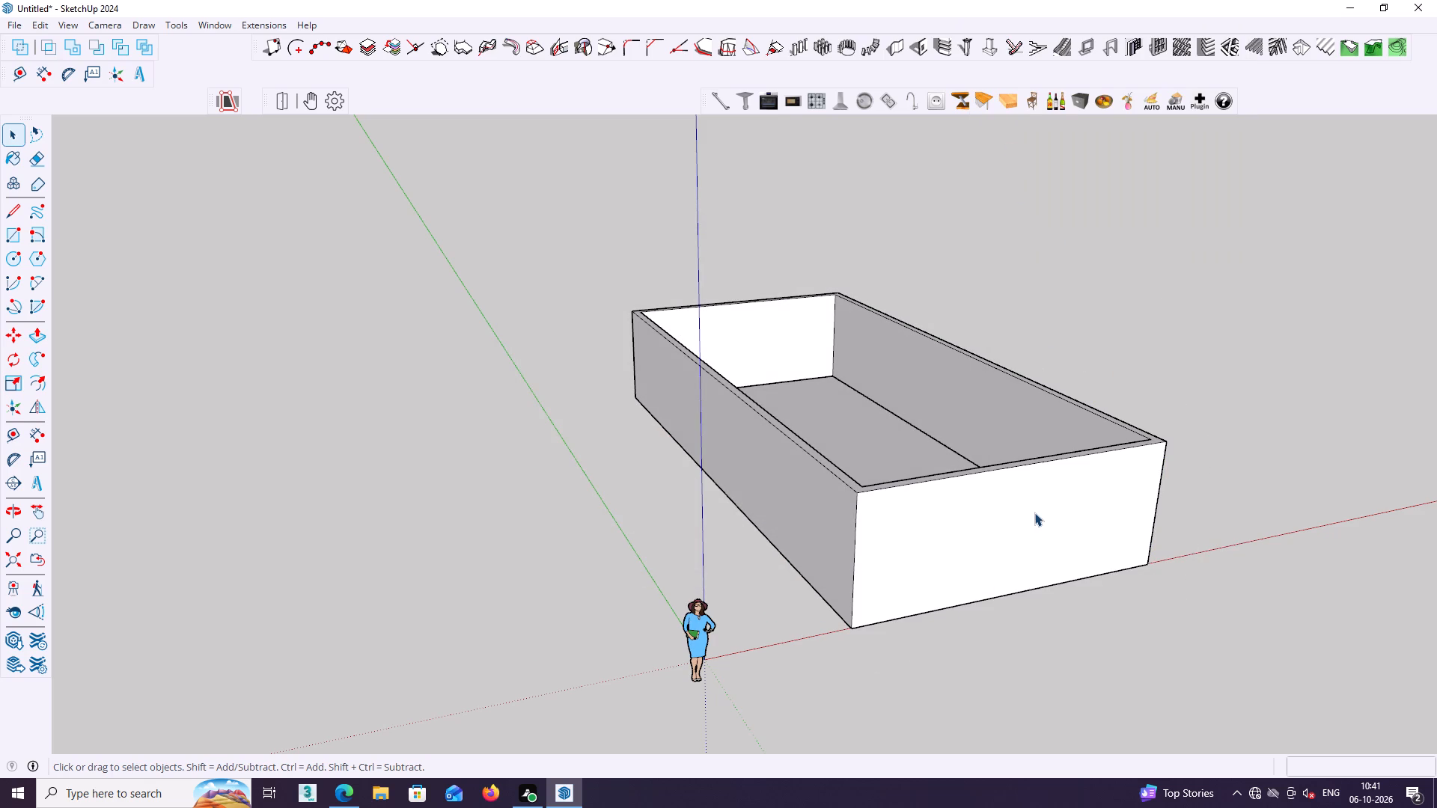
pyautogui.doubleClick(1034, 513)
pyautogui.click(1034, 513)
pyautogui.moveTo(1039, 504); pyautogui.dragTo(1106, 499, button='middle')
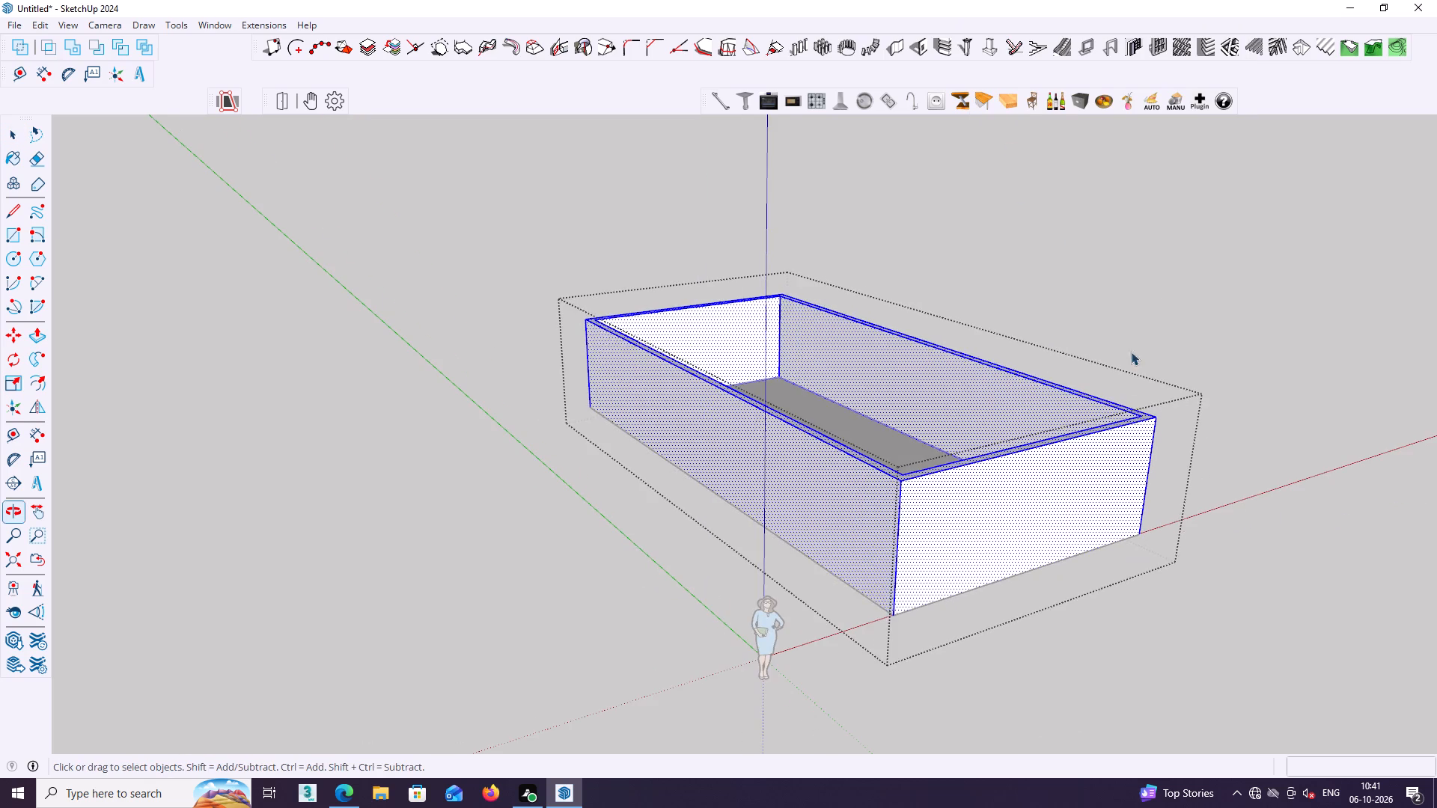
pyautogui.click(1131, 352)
# Examine the wall group and the base rectangle group inside it from different angles and distances.
pyautogui.click(811, 451)
pyautogui.click(1001, 313)
pyautogui.moveTo(890, 392); pyautogui.dragTo(814, 581, button='middle')
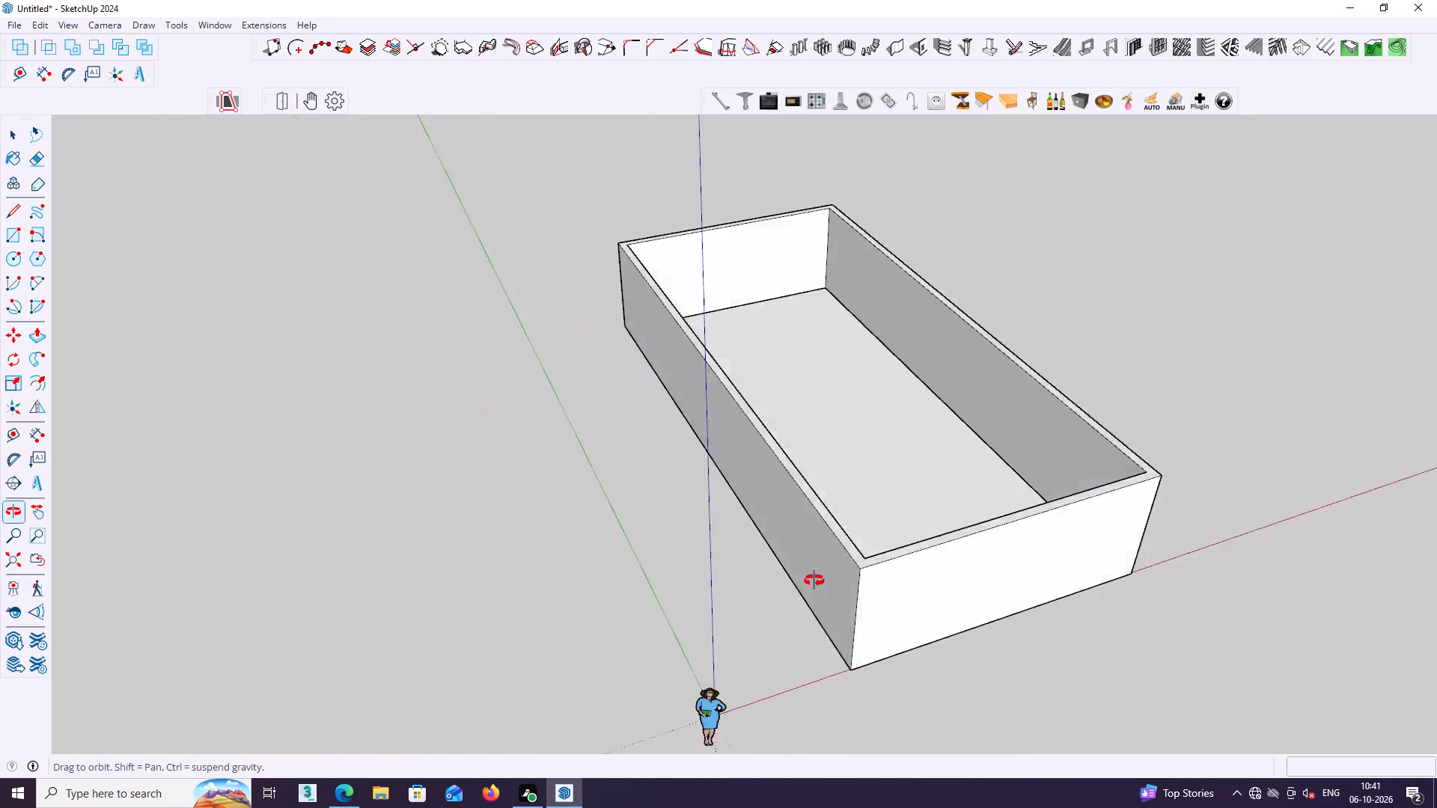
pyautogui.moveTo(814, 581); pyautogui.dragTo(814, 587, button='middle')
pyautogui.click(849, 512)
pyautogui.moveTo(859, 490); pyautogui.dragTo(757, 347, button='middle')
pyautogui.moveTo(957, 397); pyautogui.dragTo(951, 394, button='middle')
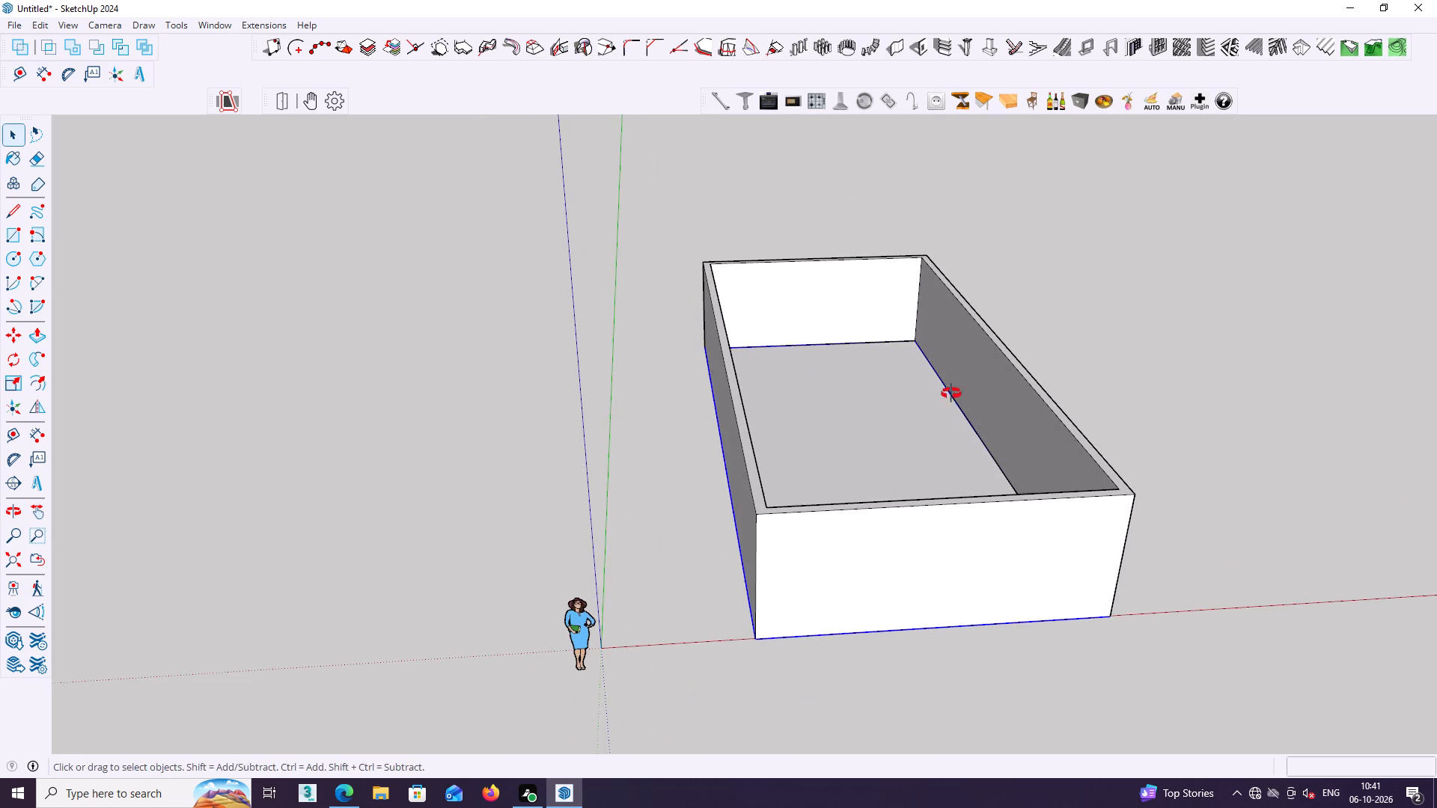
pyautogui.moveTo(951, 394); pyautogui.dragTo(653, 320, button='middle')
pyautogui.moveTo(949, 550); pyautogui.dragTo(1039, 531, button='middle')
pyautogui.click(1111, 560)
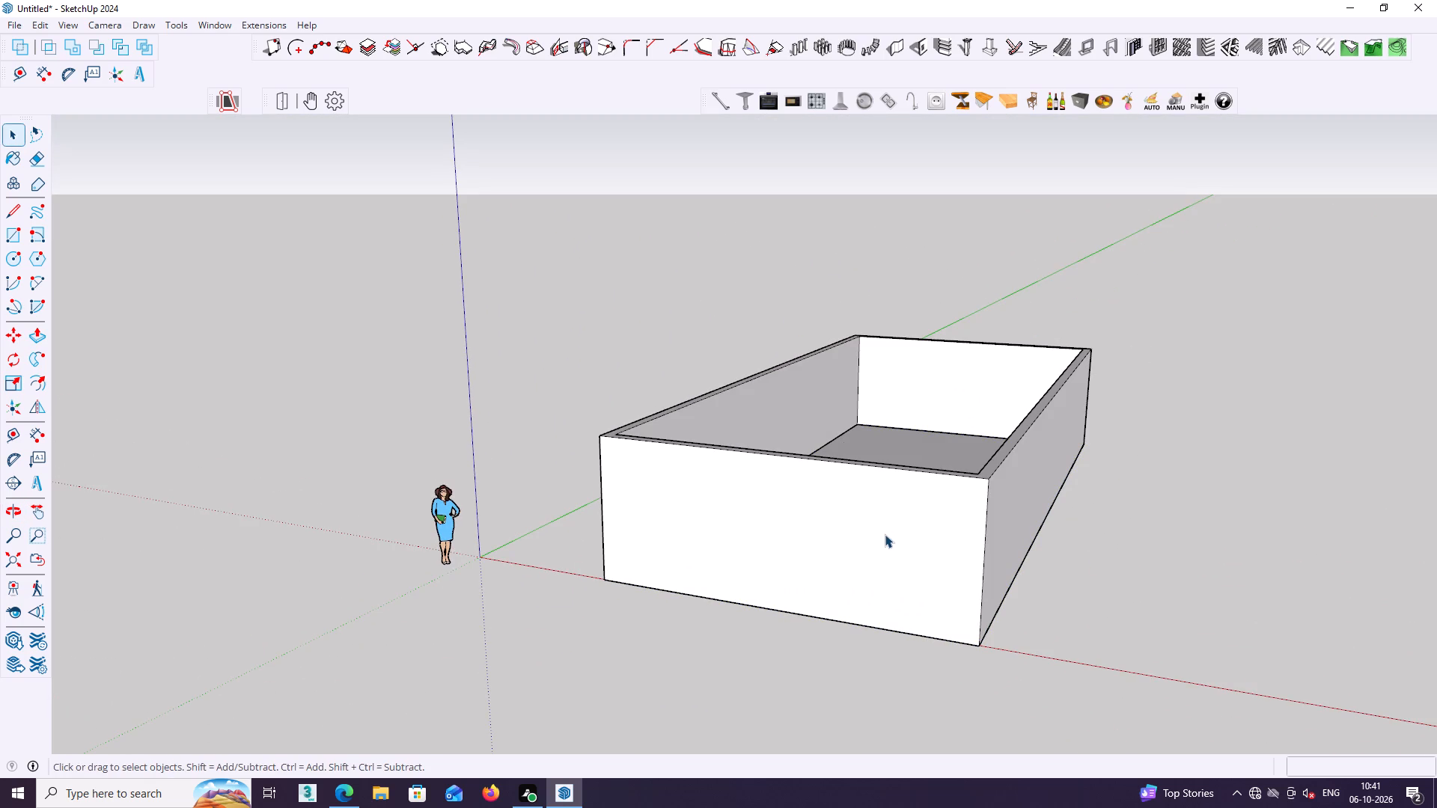
pyautogui.click(884, 534)
pyautogui.rightClick(884, 534)
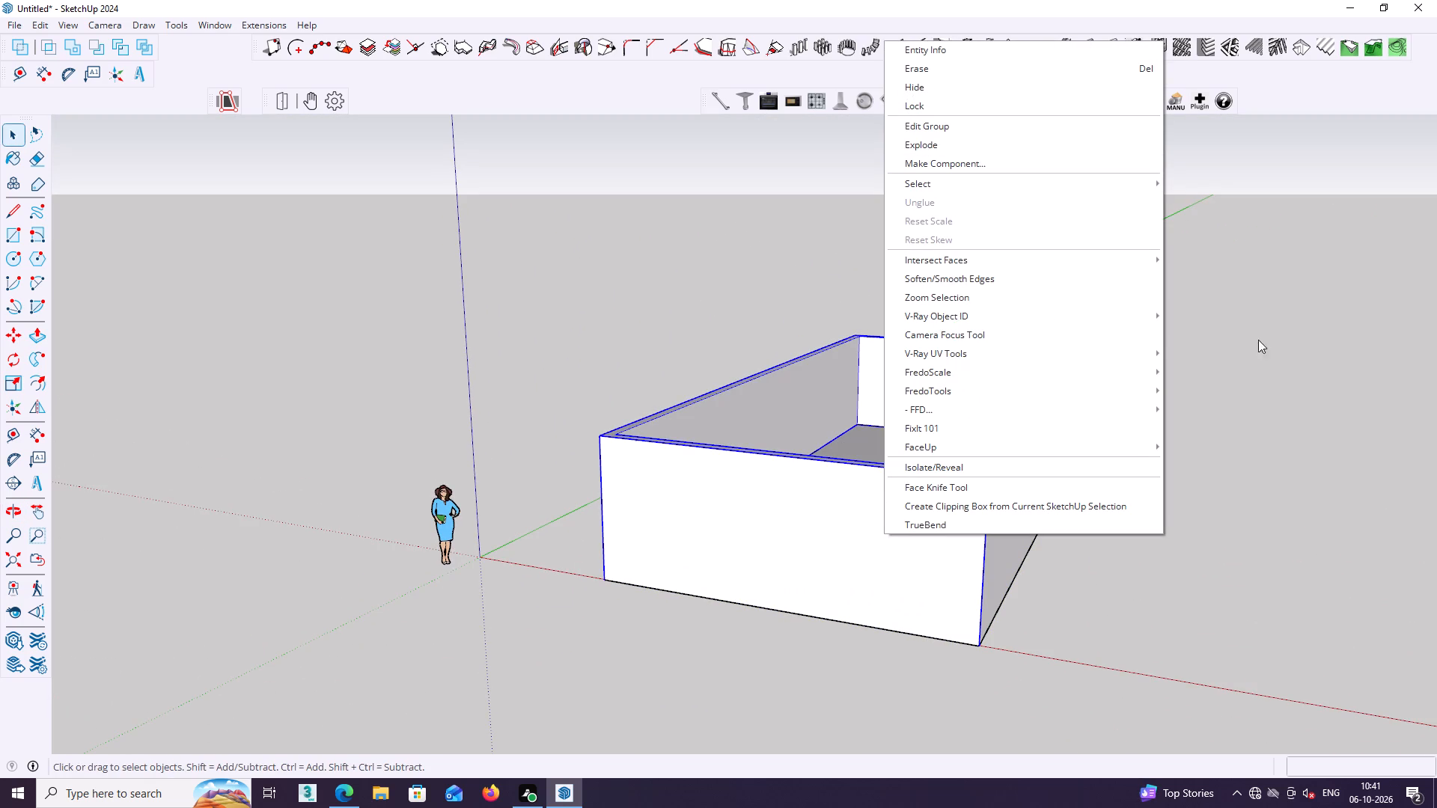
pyautogui.click(1314, 337)
pyautogui.moveTo(895, 426); pyautogui.dragTo(890, 471, button='middle')
pyautogui.moveTo(888, 514); pyautogui.dragTo(896, 672, button='middle')
pyautogui.click(915, 526)
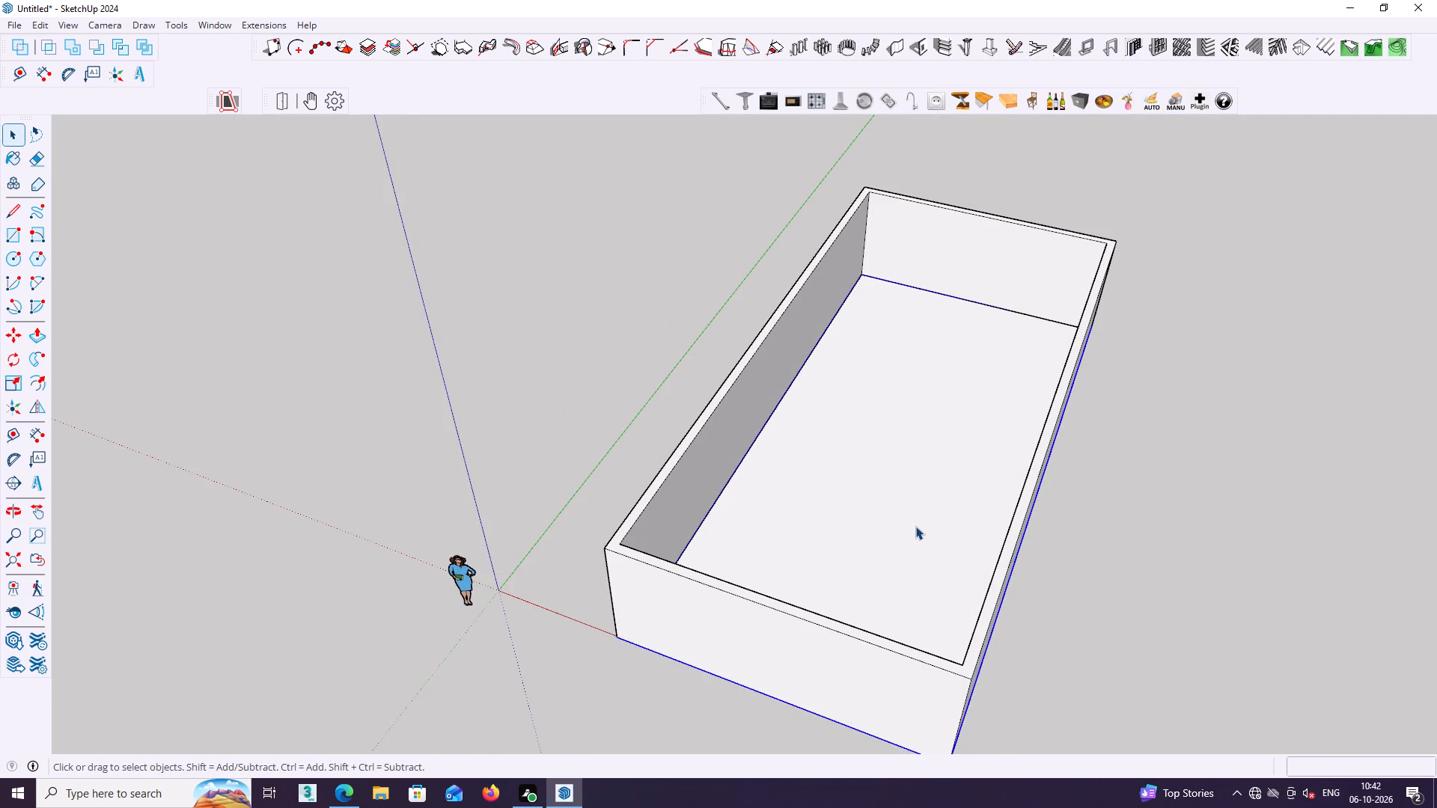
pyautogui.moveTo(918, 523); pyautogui.dragTo(844, 392, button='middle')
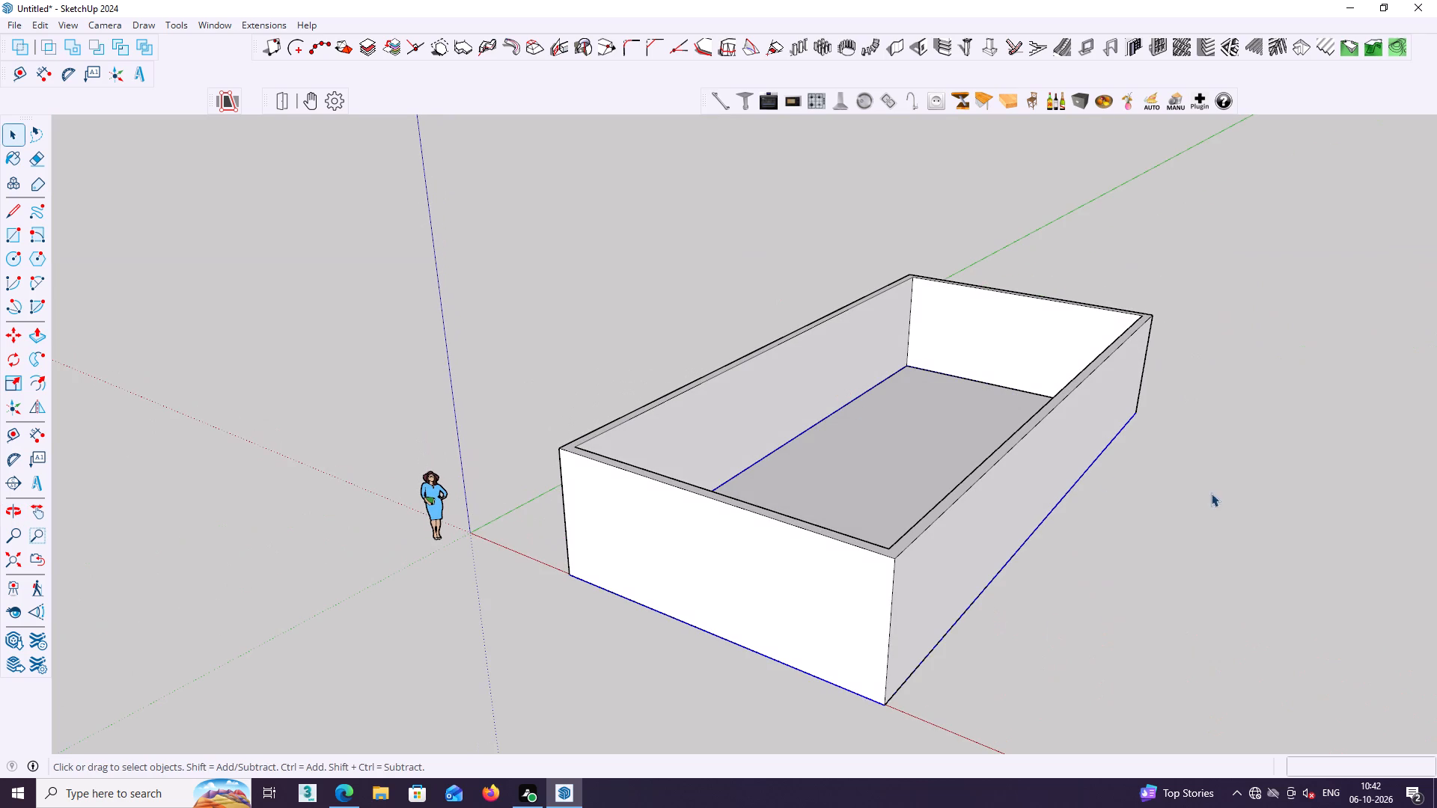
pyautogui.click(1225, 501)
pyautogui.scroll(-2, 1200, 506)
pyautogui.moveTo(1131, 546); pyautogui.dragTo(1436, 521, button='middle')
pyautogui.scroll(-3, 1098, 527)
pyautogui.middleClick(1104, 497)
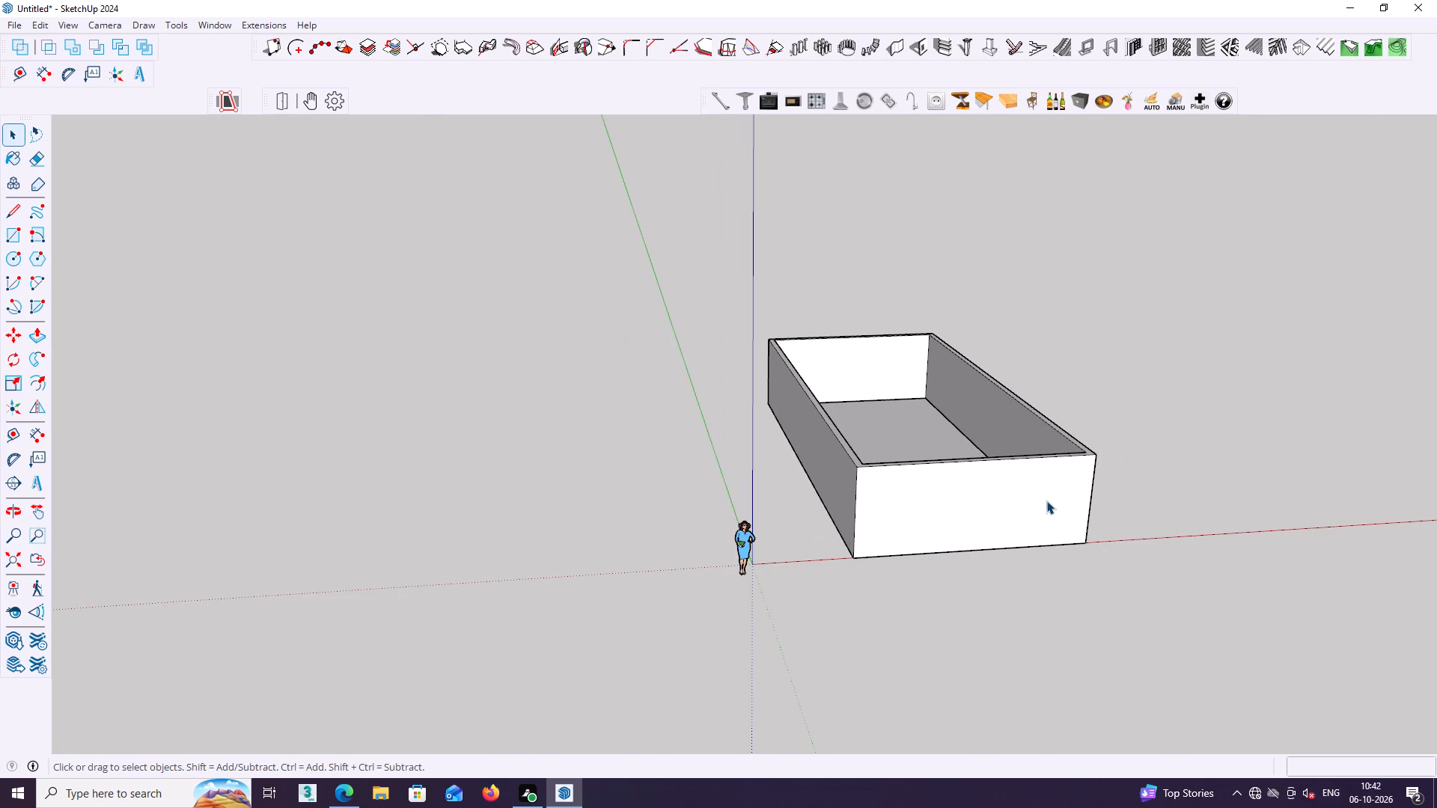
pyautogui.moveTo(949, 637); pyautogui.dragTo(1067, 638, button='middle')
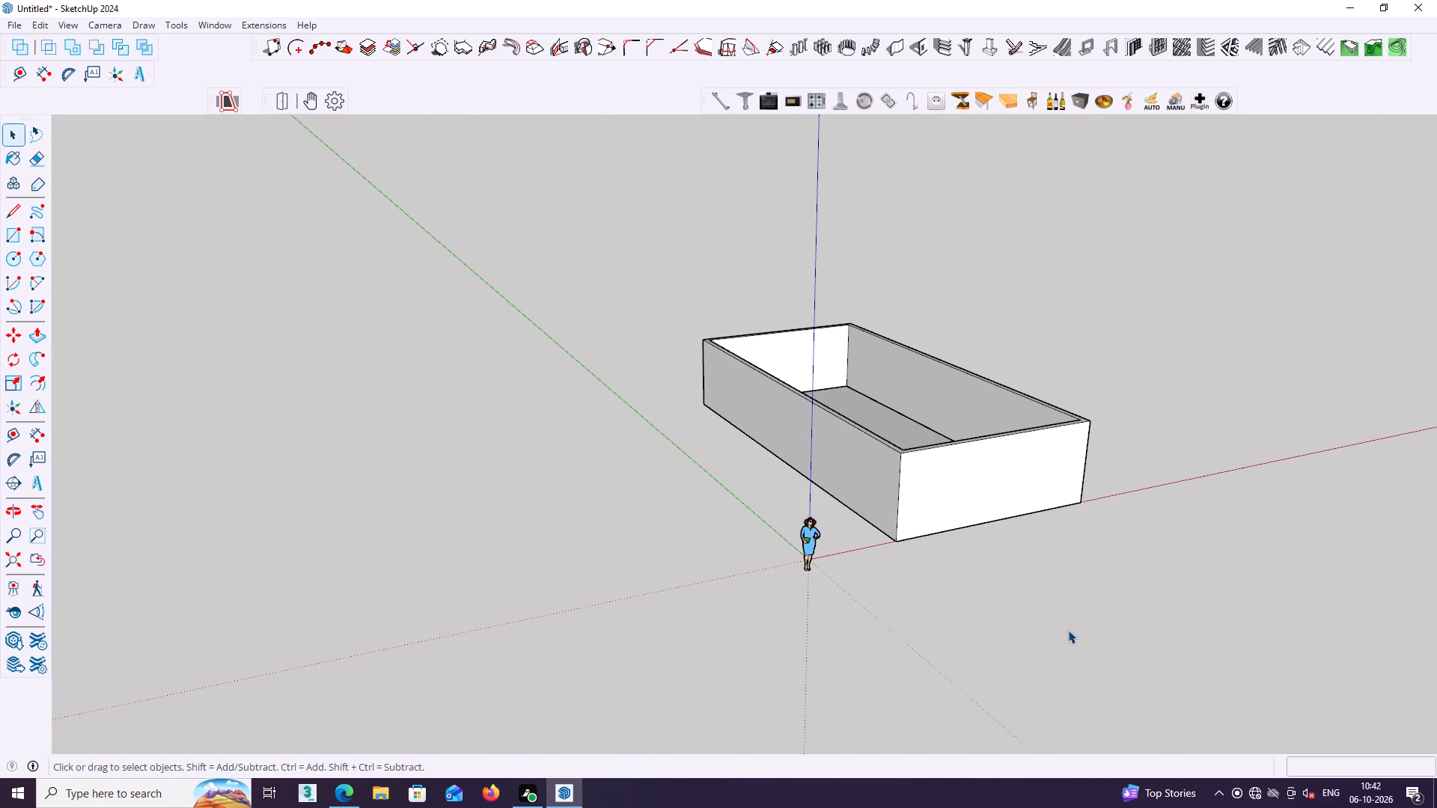
pyautogui.moveTo(1068, 630); pyautogui.dragTo(1046, 650, button='middle')
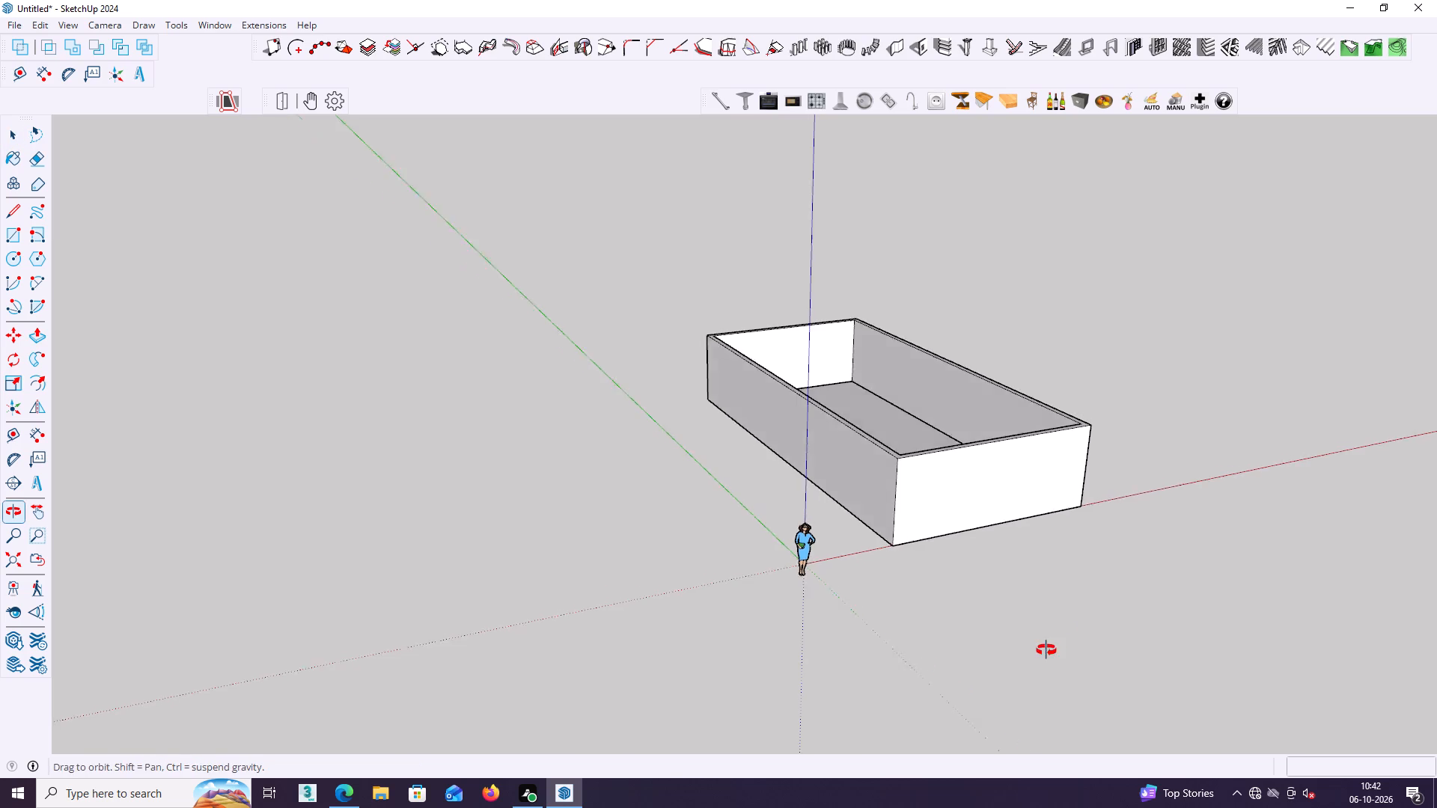
pyautogui.moveTo(1046, 650); pyautogui.dragTo(1023, 660, button='middle')
pyautogui.scroll(-3, 1038, 649)
pyautogui.moveTo(1038, 624); pyautogui.dragTo(976, 569, button='middle')
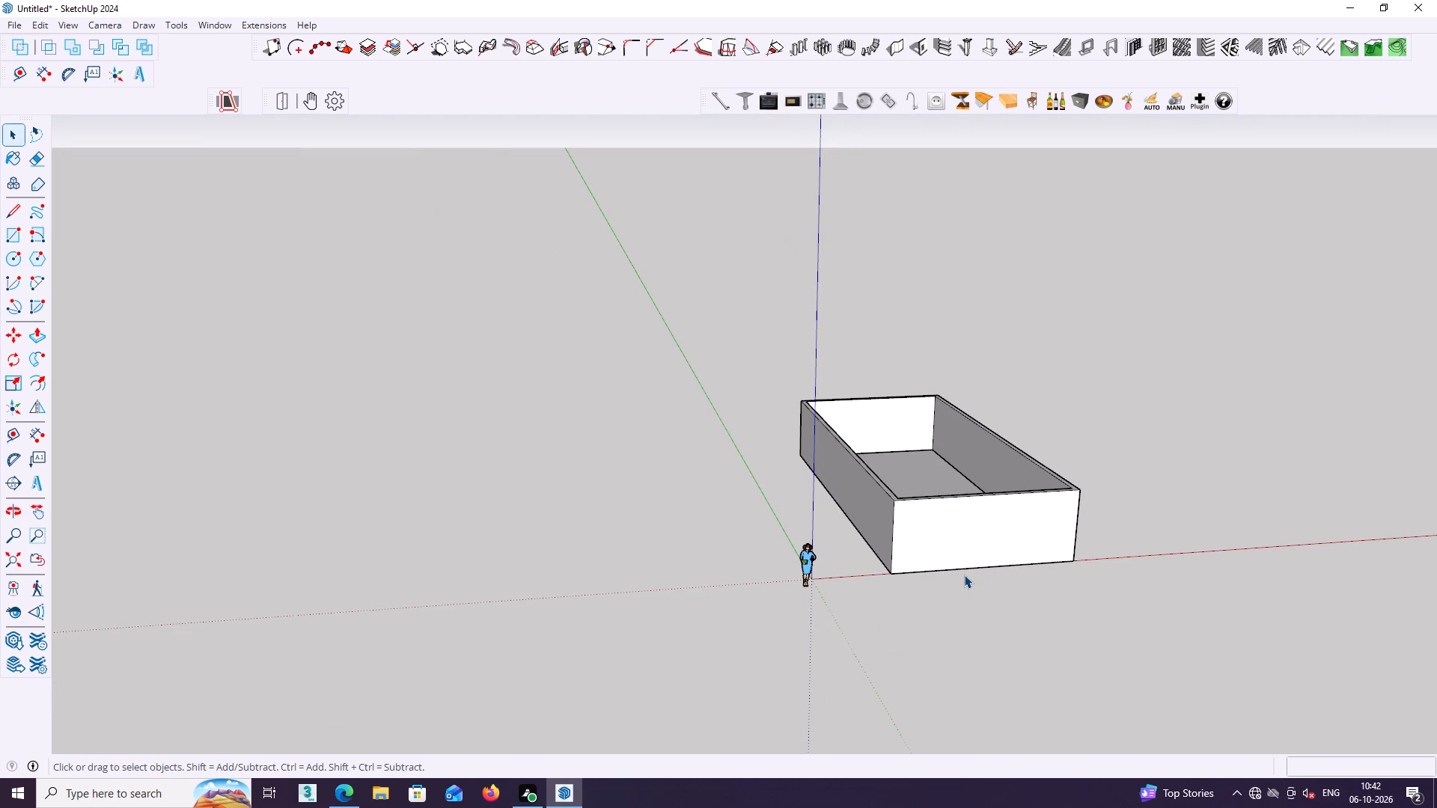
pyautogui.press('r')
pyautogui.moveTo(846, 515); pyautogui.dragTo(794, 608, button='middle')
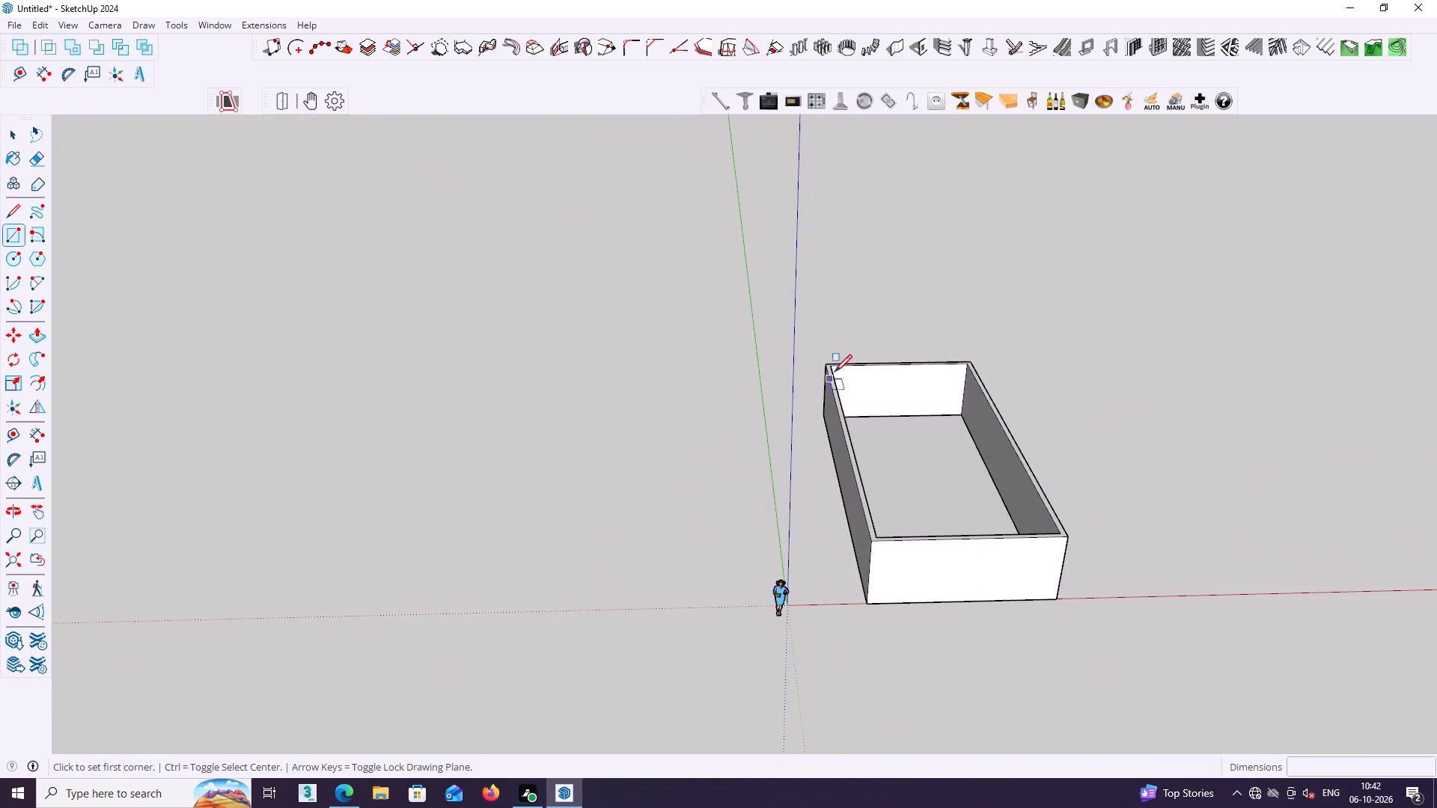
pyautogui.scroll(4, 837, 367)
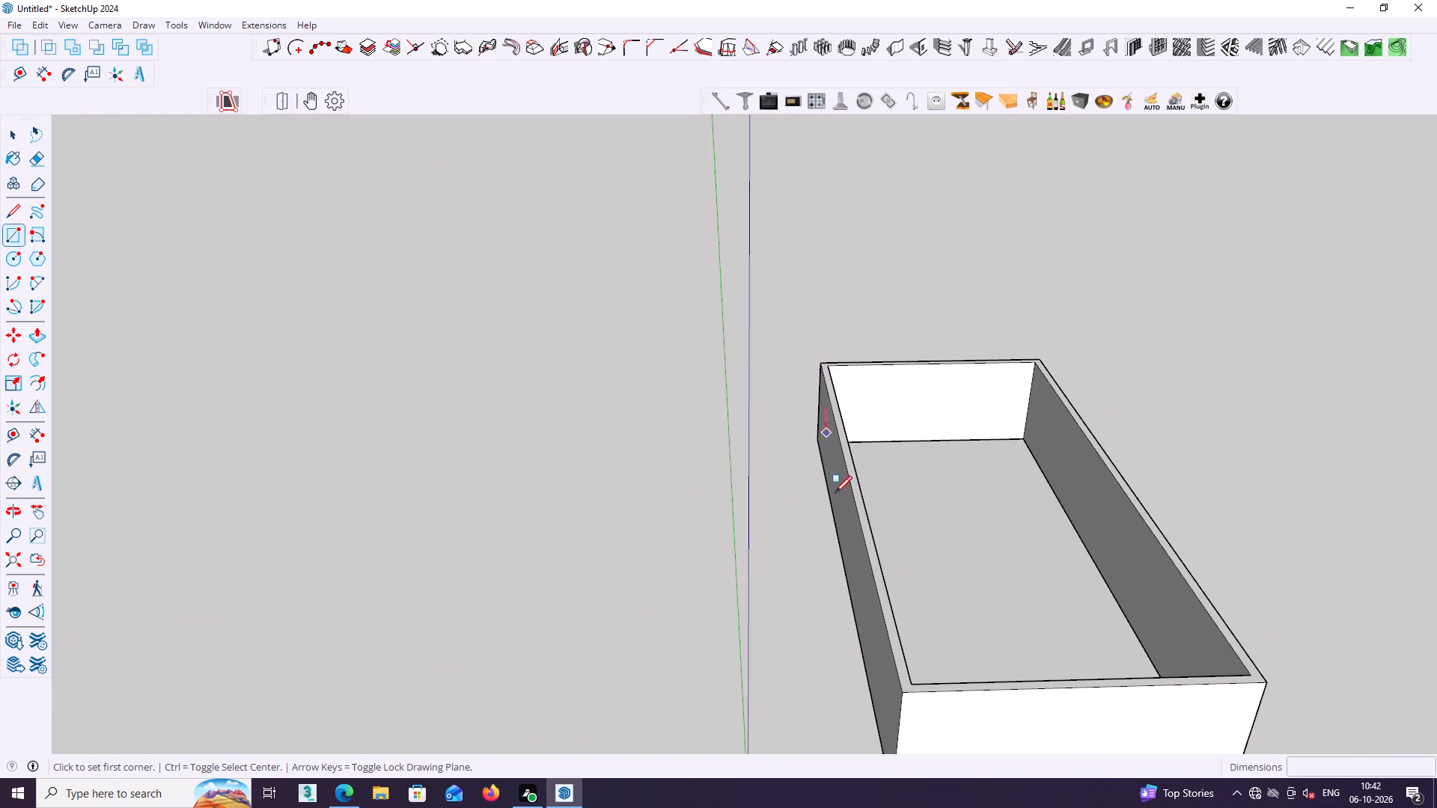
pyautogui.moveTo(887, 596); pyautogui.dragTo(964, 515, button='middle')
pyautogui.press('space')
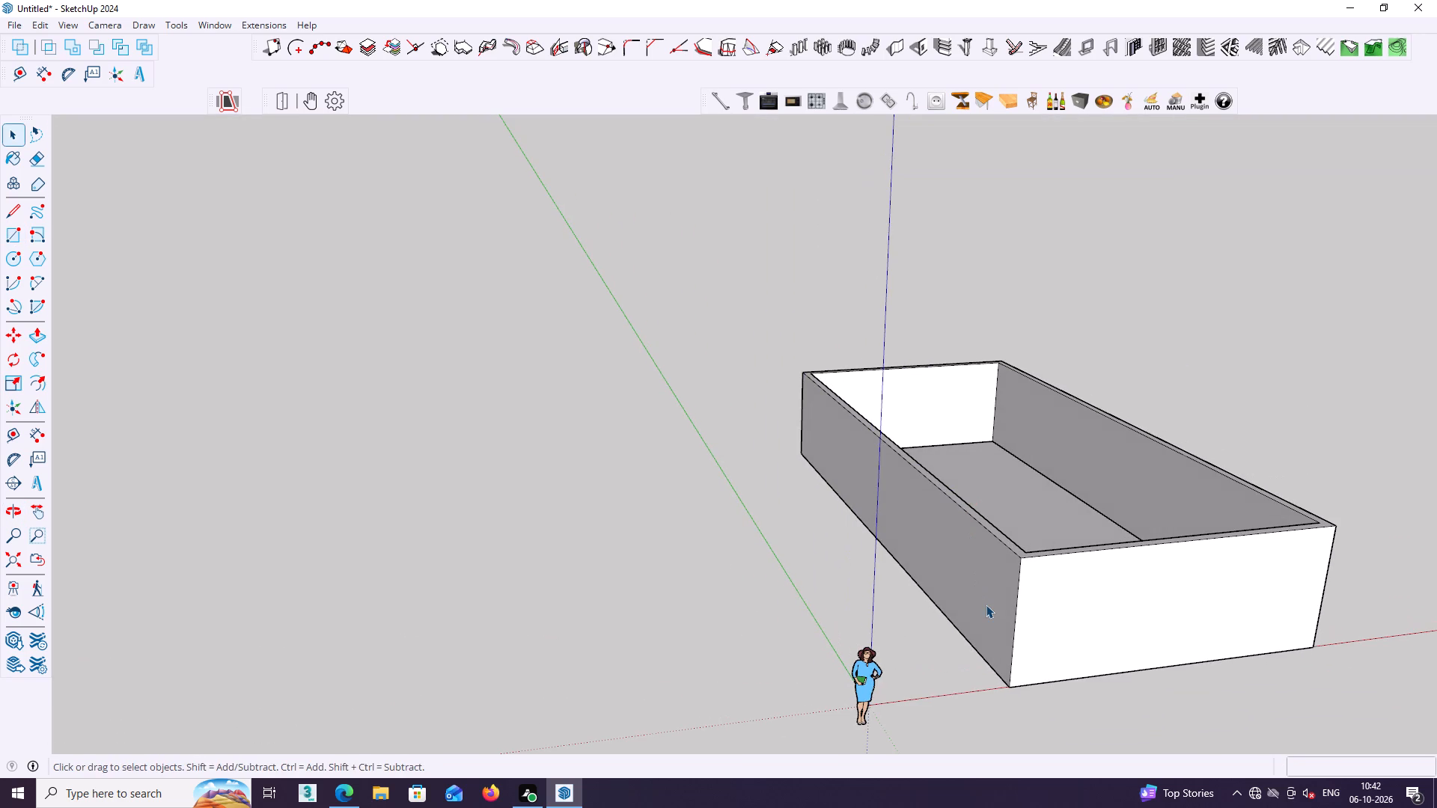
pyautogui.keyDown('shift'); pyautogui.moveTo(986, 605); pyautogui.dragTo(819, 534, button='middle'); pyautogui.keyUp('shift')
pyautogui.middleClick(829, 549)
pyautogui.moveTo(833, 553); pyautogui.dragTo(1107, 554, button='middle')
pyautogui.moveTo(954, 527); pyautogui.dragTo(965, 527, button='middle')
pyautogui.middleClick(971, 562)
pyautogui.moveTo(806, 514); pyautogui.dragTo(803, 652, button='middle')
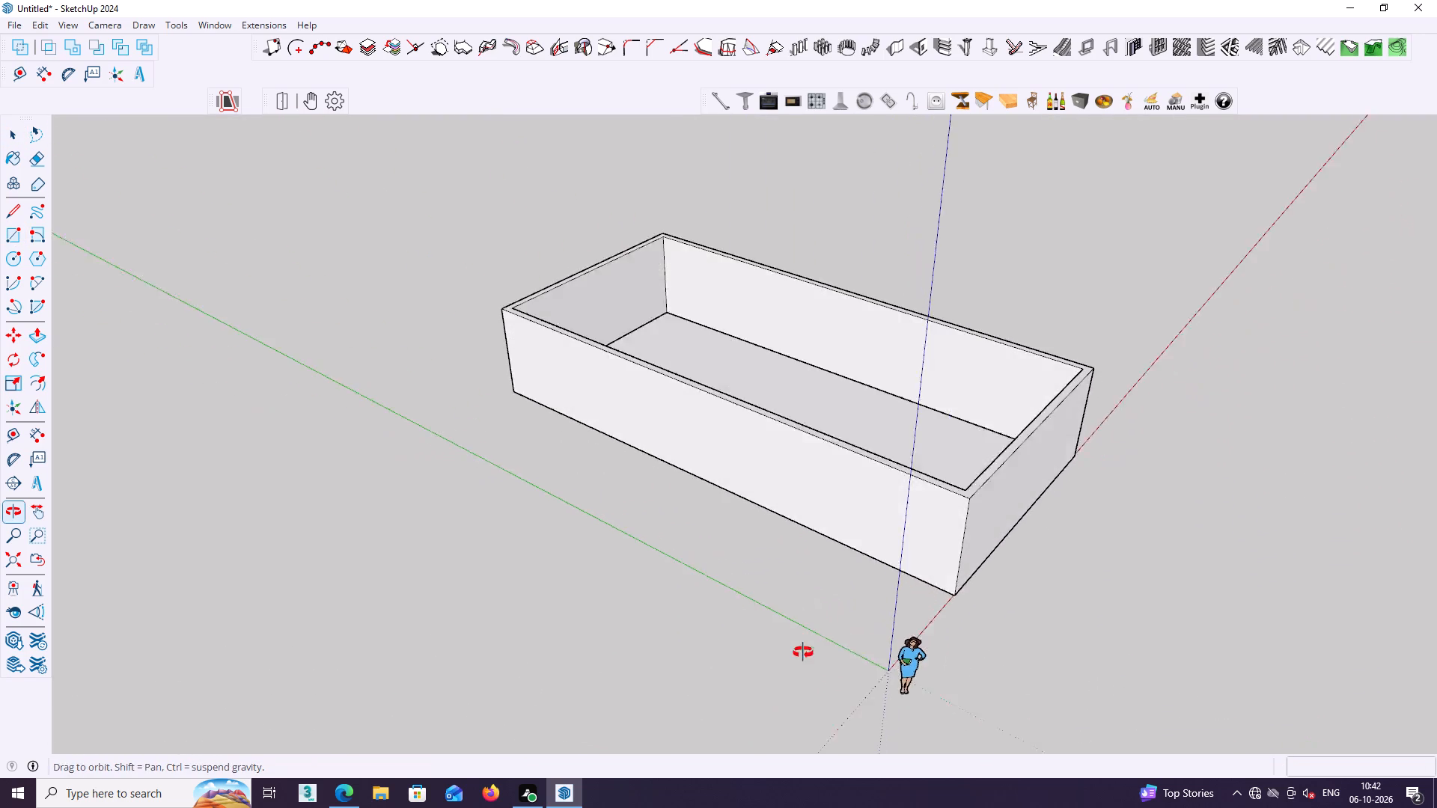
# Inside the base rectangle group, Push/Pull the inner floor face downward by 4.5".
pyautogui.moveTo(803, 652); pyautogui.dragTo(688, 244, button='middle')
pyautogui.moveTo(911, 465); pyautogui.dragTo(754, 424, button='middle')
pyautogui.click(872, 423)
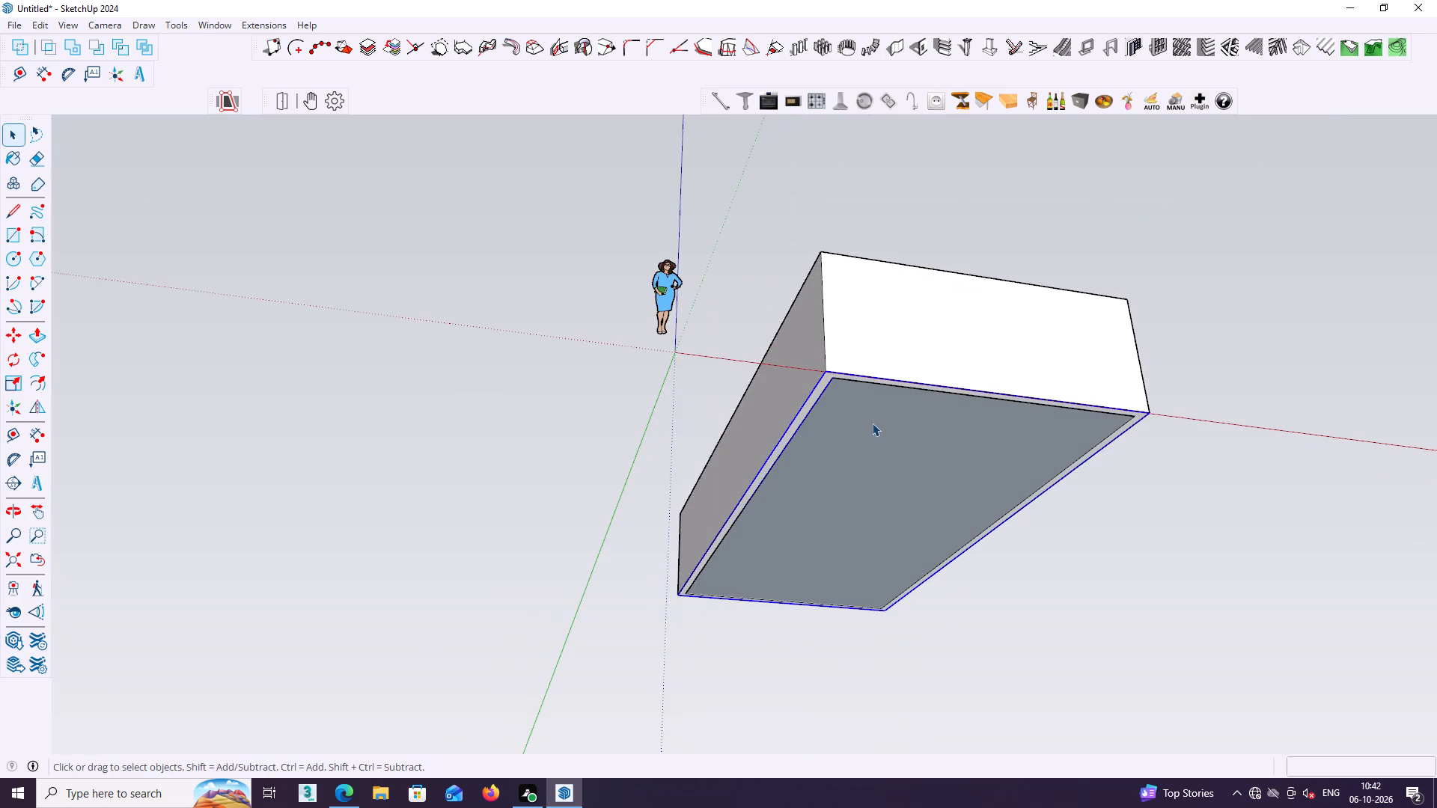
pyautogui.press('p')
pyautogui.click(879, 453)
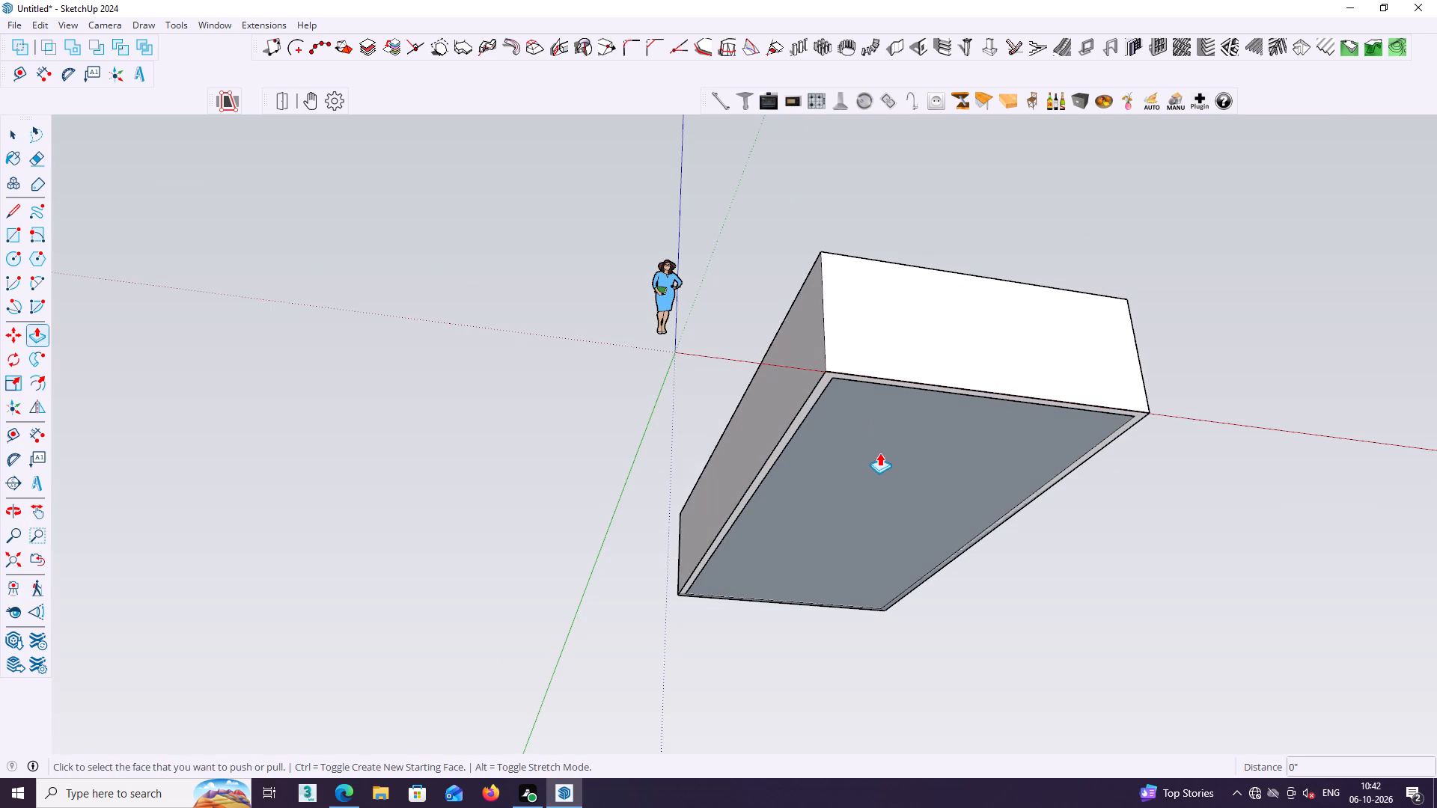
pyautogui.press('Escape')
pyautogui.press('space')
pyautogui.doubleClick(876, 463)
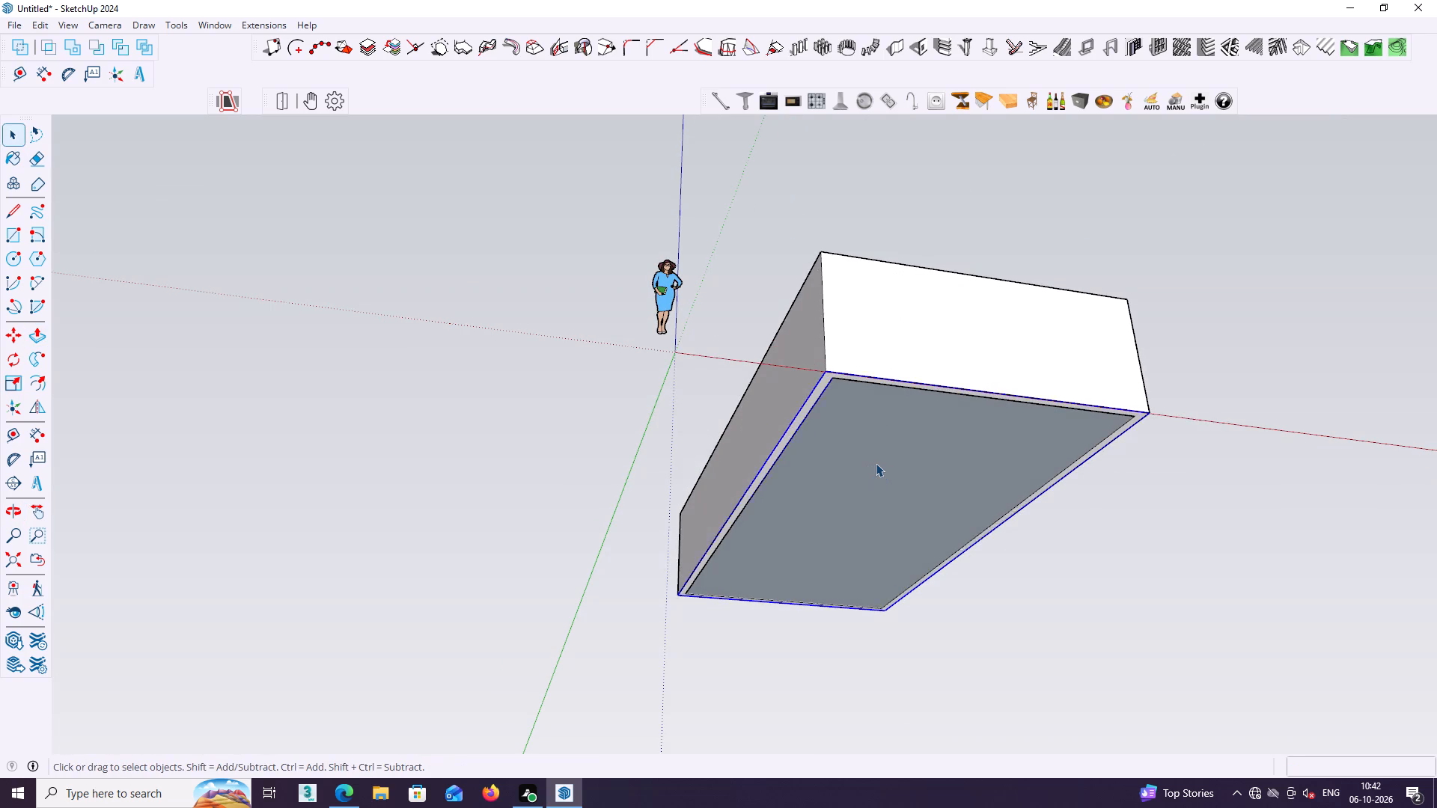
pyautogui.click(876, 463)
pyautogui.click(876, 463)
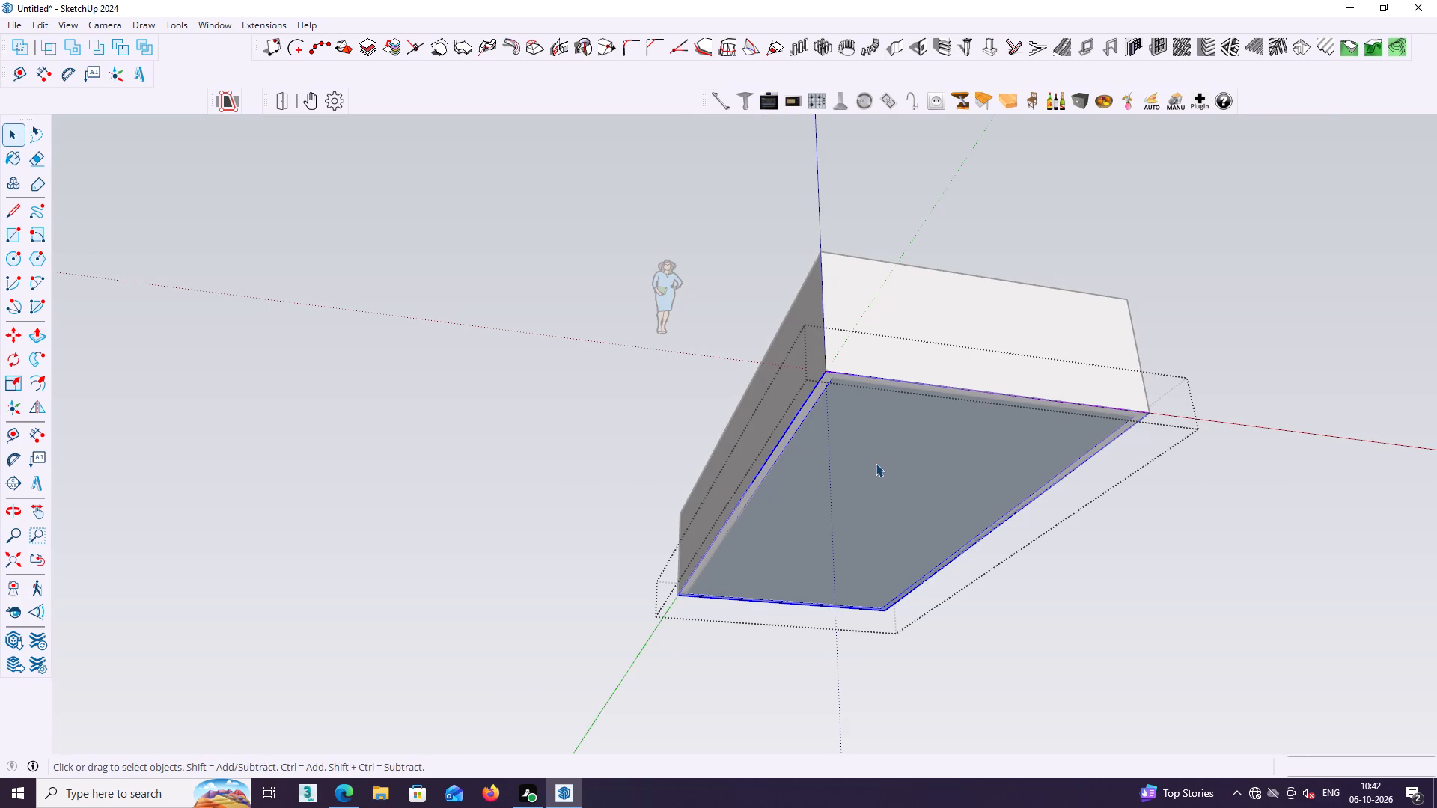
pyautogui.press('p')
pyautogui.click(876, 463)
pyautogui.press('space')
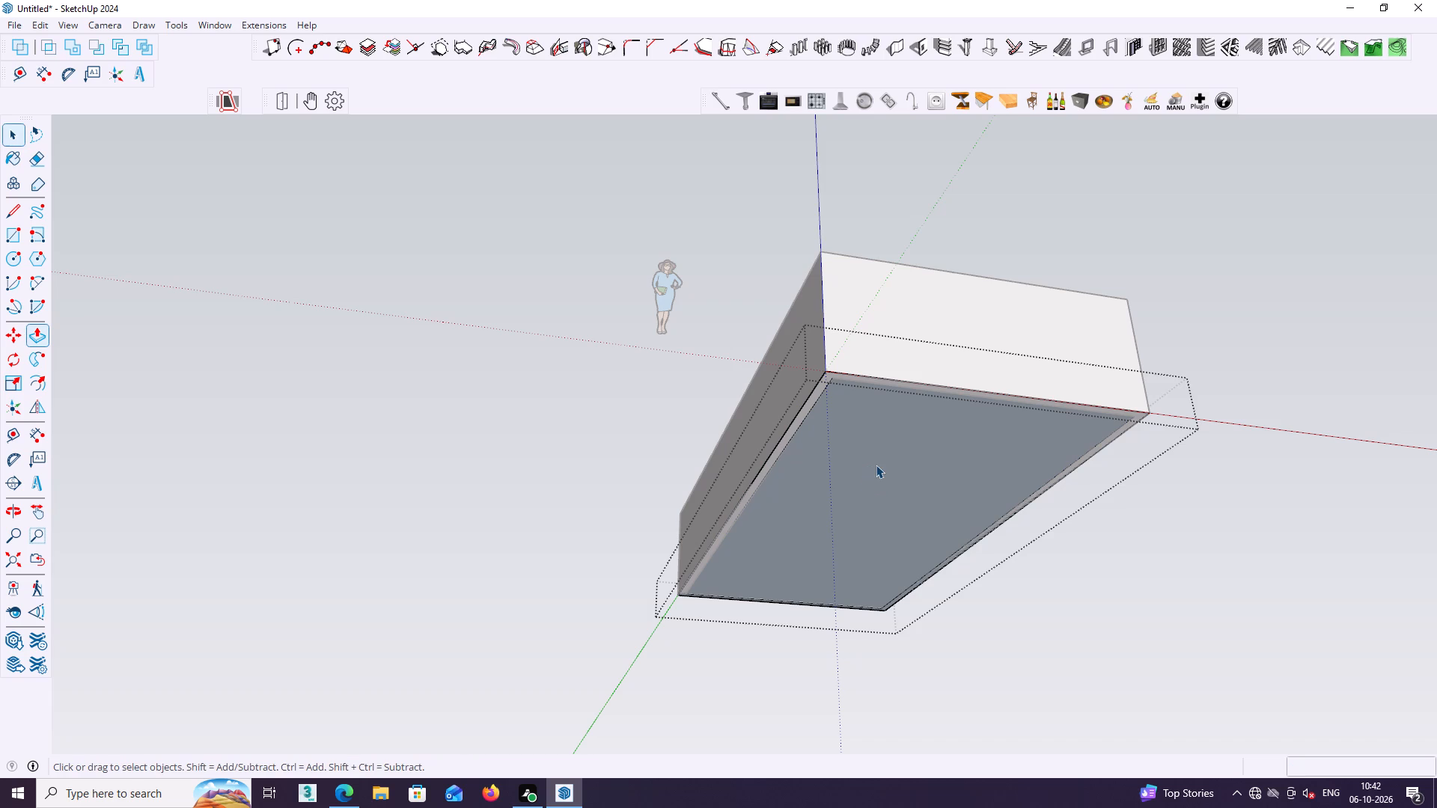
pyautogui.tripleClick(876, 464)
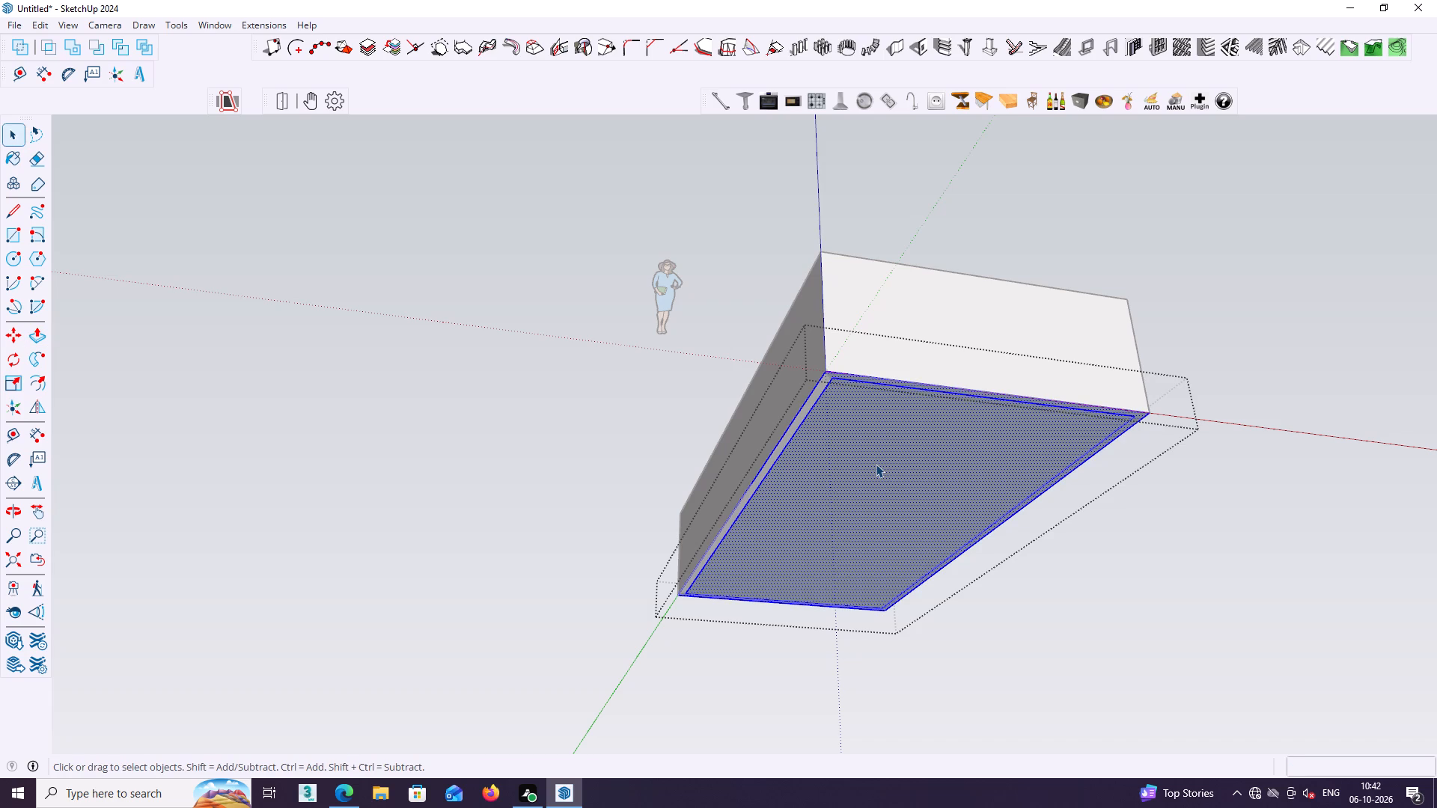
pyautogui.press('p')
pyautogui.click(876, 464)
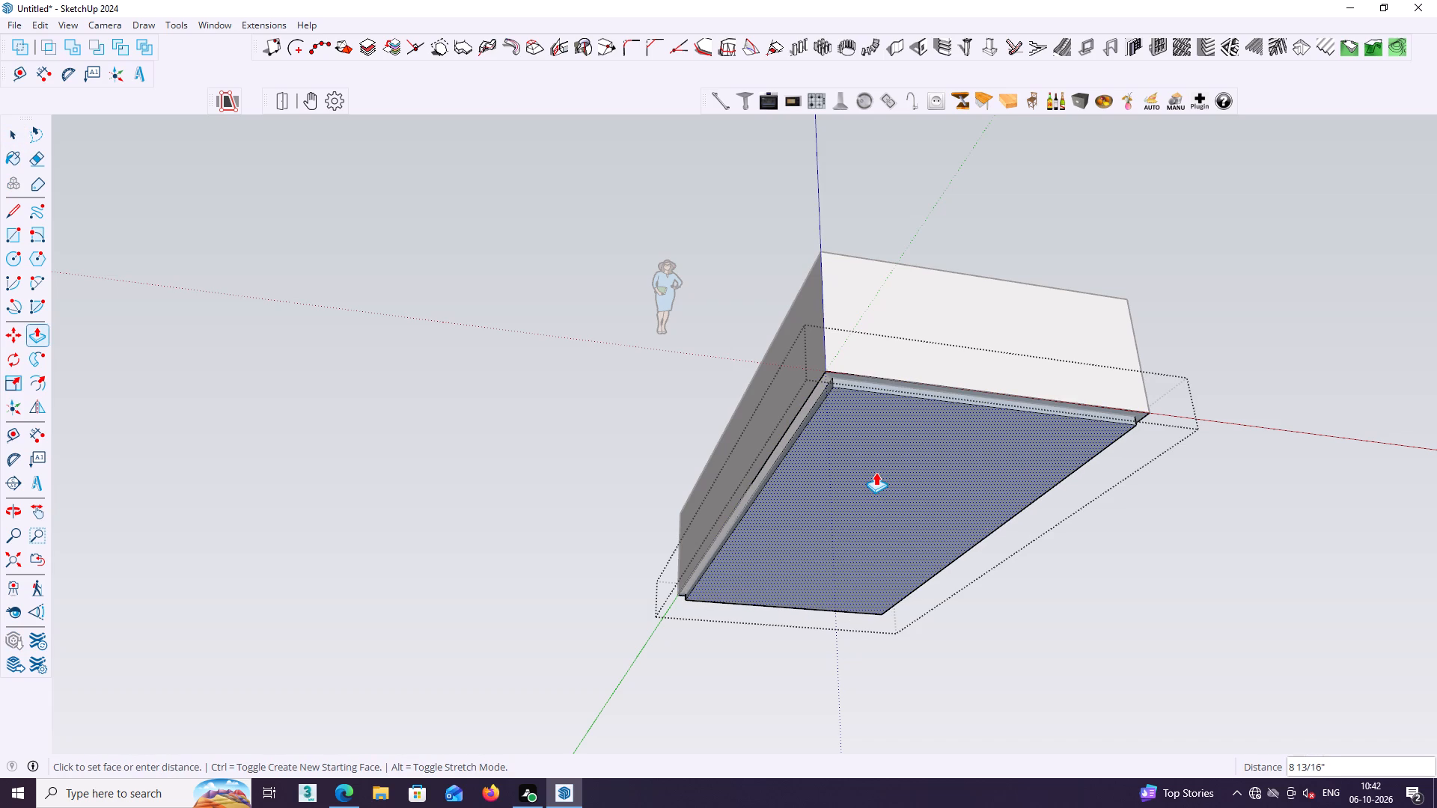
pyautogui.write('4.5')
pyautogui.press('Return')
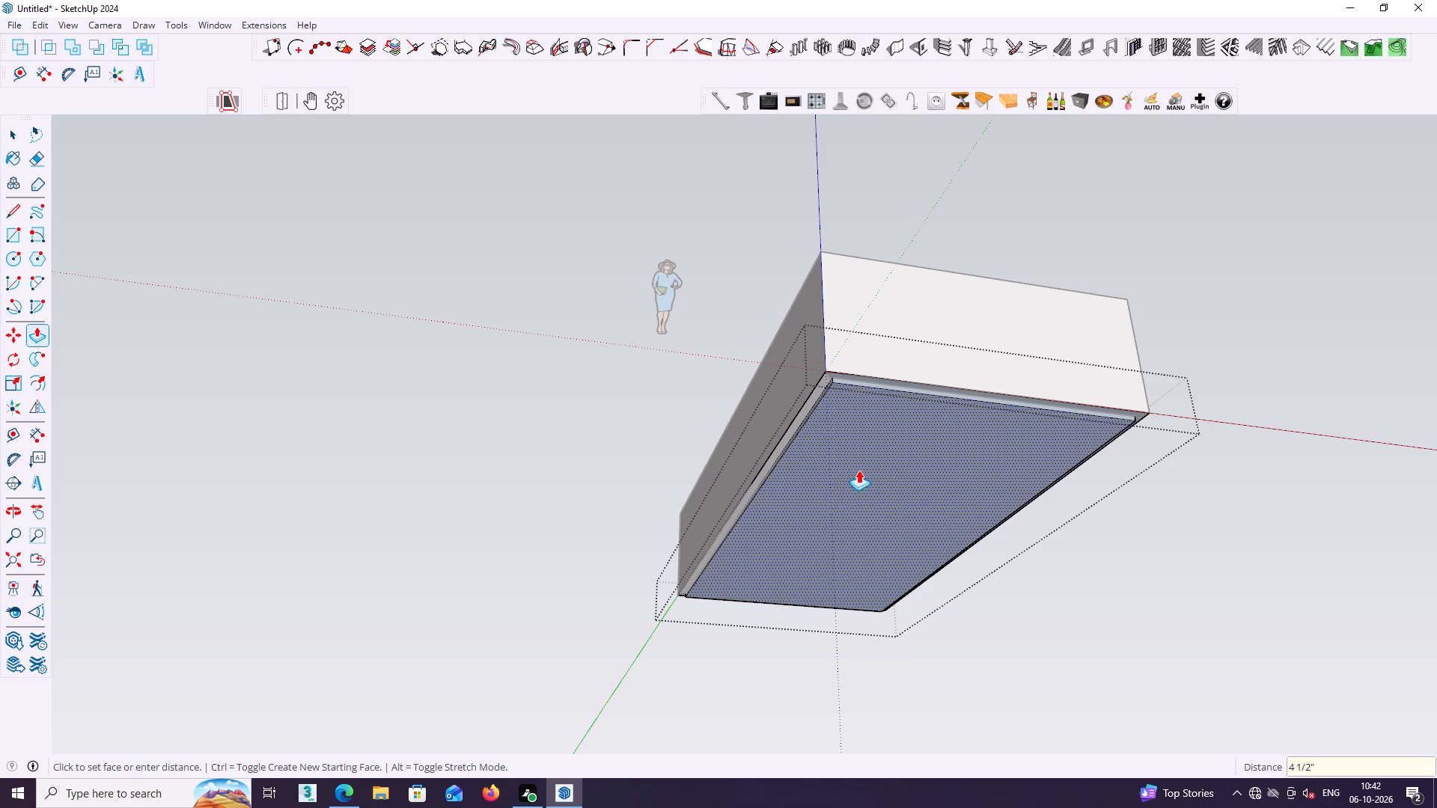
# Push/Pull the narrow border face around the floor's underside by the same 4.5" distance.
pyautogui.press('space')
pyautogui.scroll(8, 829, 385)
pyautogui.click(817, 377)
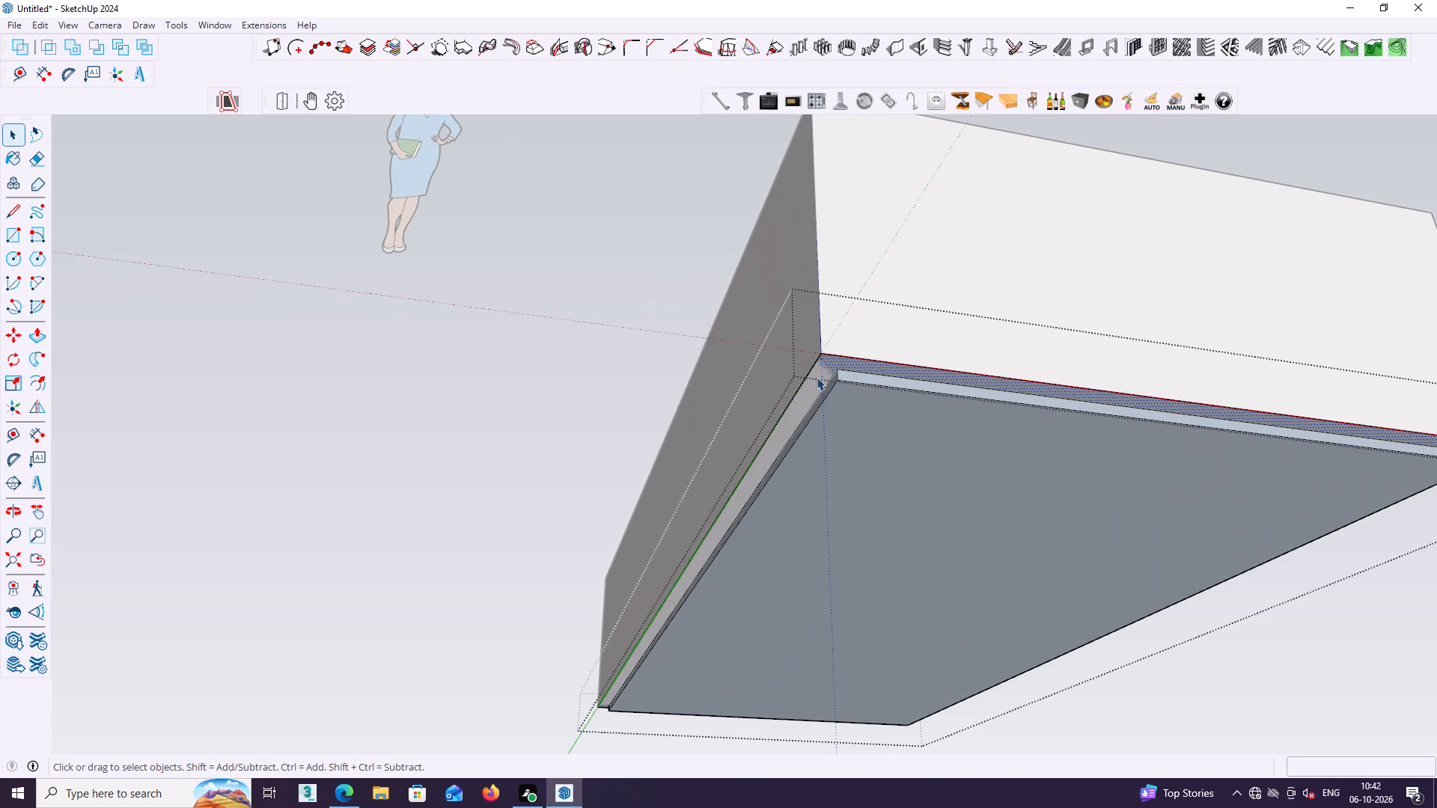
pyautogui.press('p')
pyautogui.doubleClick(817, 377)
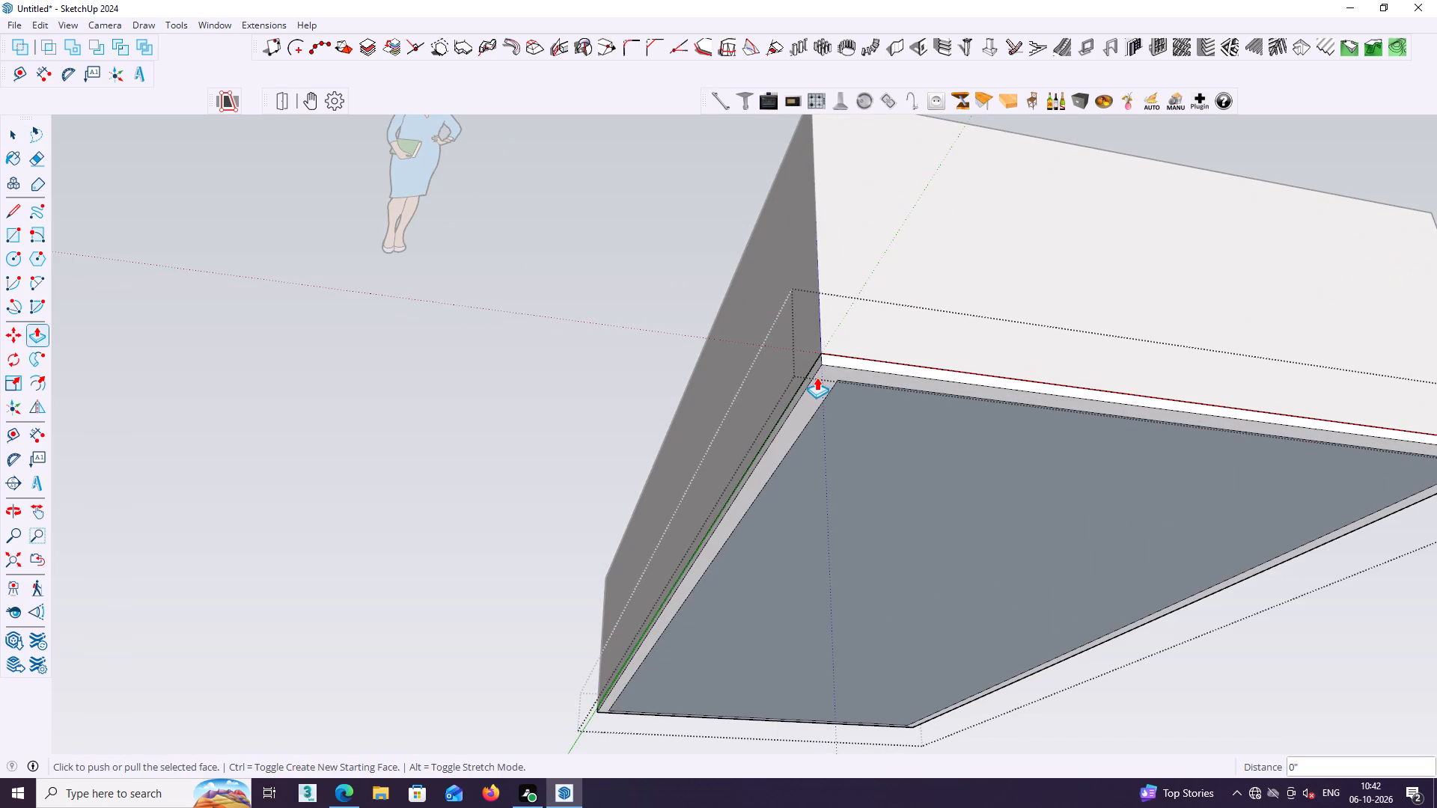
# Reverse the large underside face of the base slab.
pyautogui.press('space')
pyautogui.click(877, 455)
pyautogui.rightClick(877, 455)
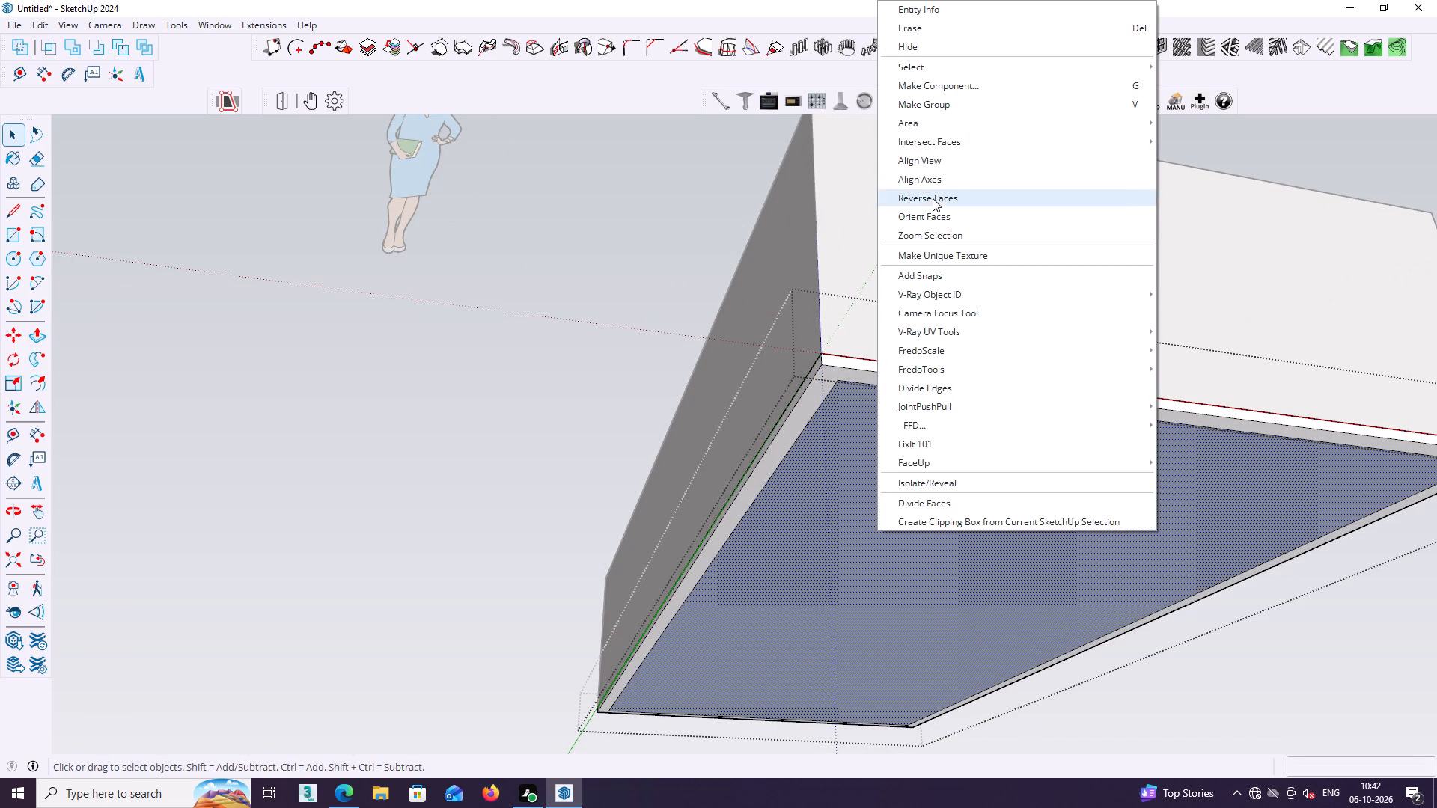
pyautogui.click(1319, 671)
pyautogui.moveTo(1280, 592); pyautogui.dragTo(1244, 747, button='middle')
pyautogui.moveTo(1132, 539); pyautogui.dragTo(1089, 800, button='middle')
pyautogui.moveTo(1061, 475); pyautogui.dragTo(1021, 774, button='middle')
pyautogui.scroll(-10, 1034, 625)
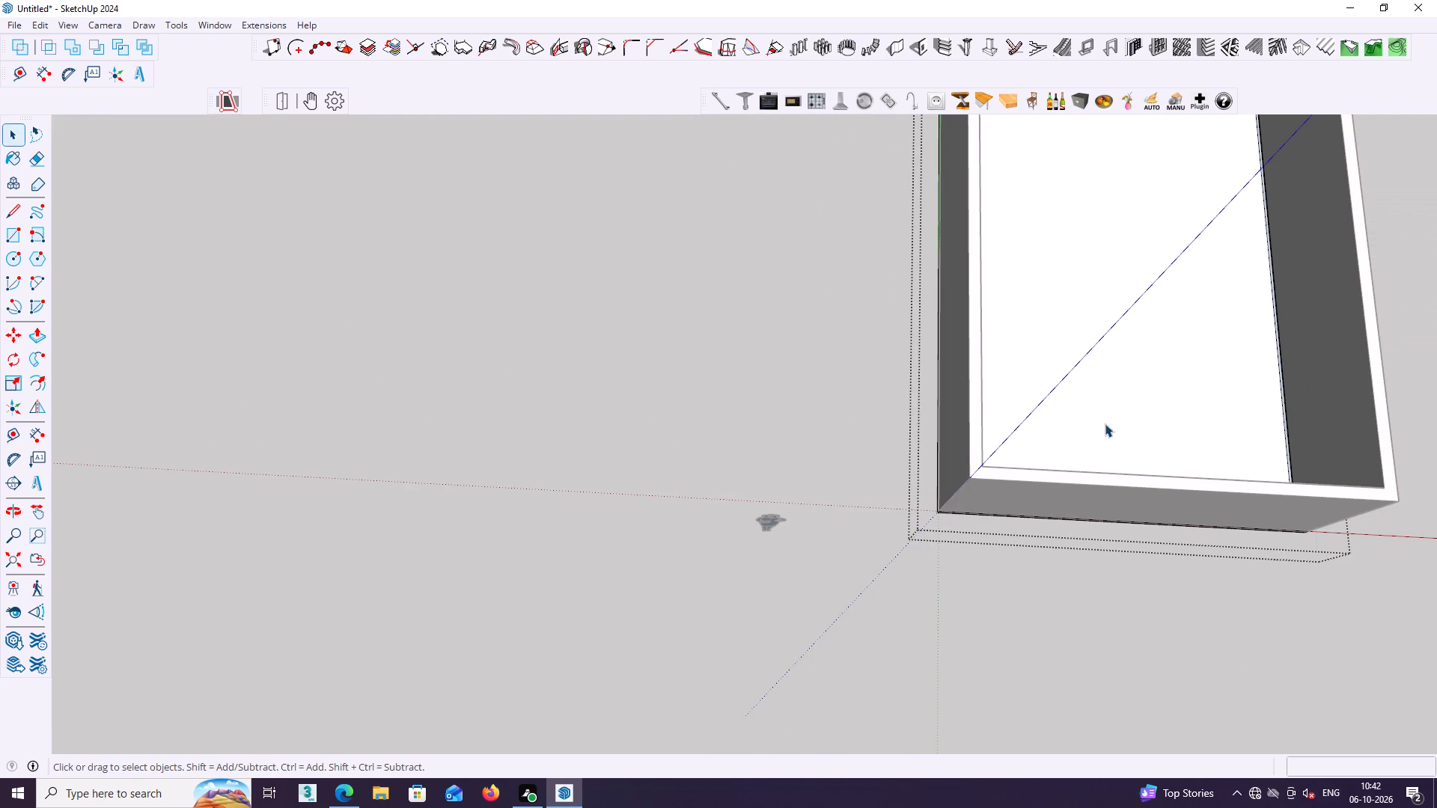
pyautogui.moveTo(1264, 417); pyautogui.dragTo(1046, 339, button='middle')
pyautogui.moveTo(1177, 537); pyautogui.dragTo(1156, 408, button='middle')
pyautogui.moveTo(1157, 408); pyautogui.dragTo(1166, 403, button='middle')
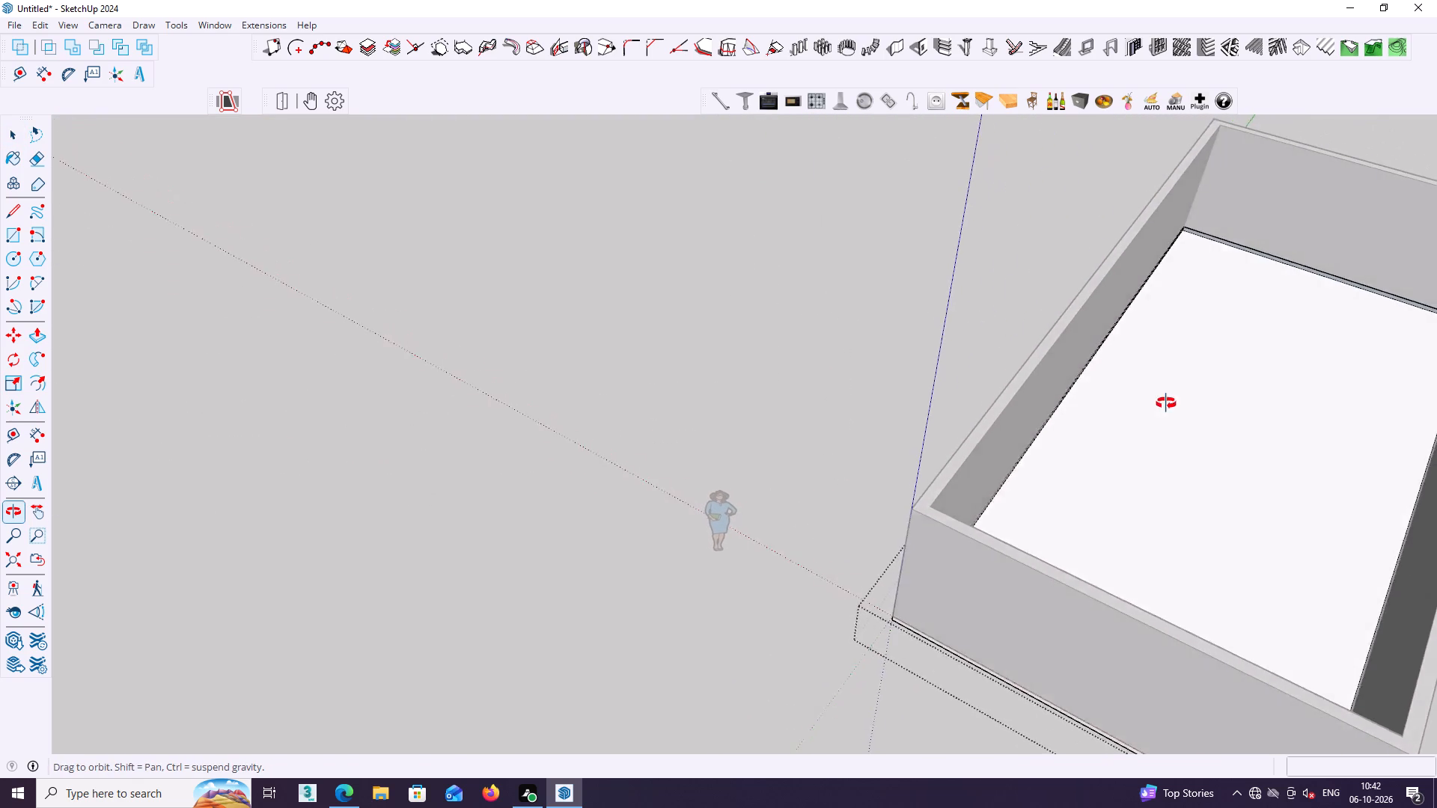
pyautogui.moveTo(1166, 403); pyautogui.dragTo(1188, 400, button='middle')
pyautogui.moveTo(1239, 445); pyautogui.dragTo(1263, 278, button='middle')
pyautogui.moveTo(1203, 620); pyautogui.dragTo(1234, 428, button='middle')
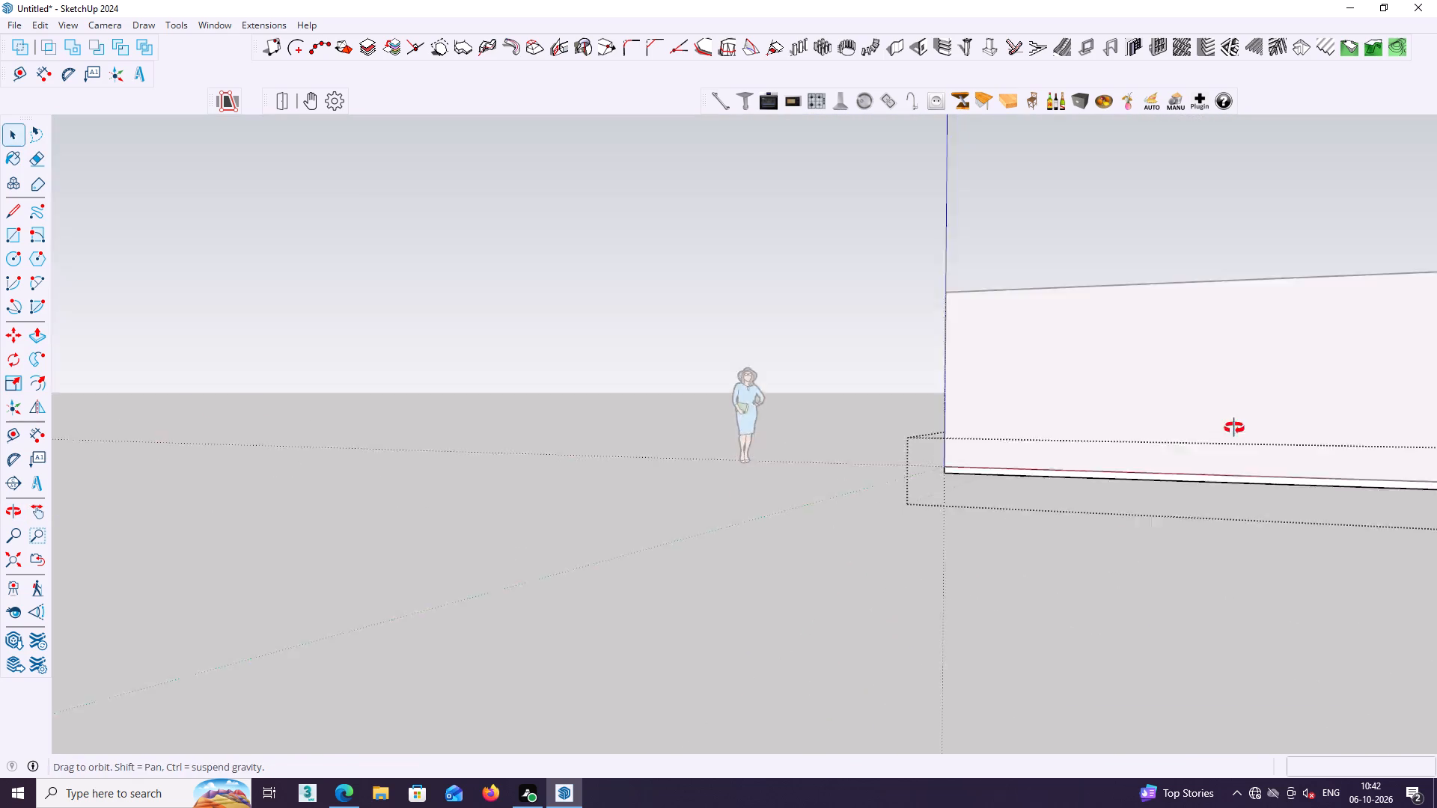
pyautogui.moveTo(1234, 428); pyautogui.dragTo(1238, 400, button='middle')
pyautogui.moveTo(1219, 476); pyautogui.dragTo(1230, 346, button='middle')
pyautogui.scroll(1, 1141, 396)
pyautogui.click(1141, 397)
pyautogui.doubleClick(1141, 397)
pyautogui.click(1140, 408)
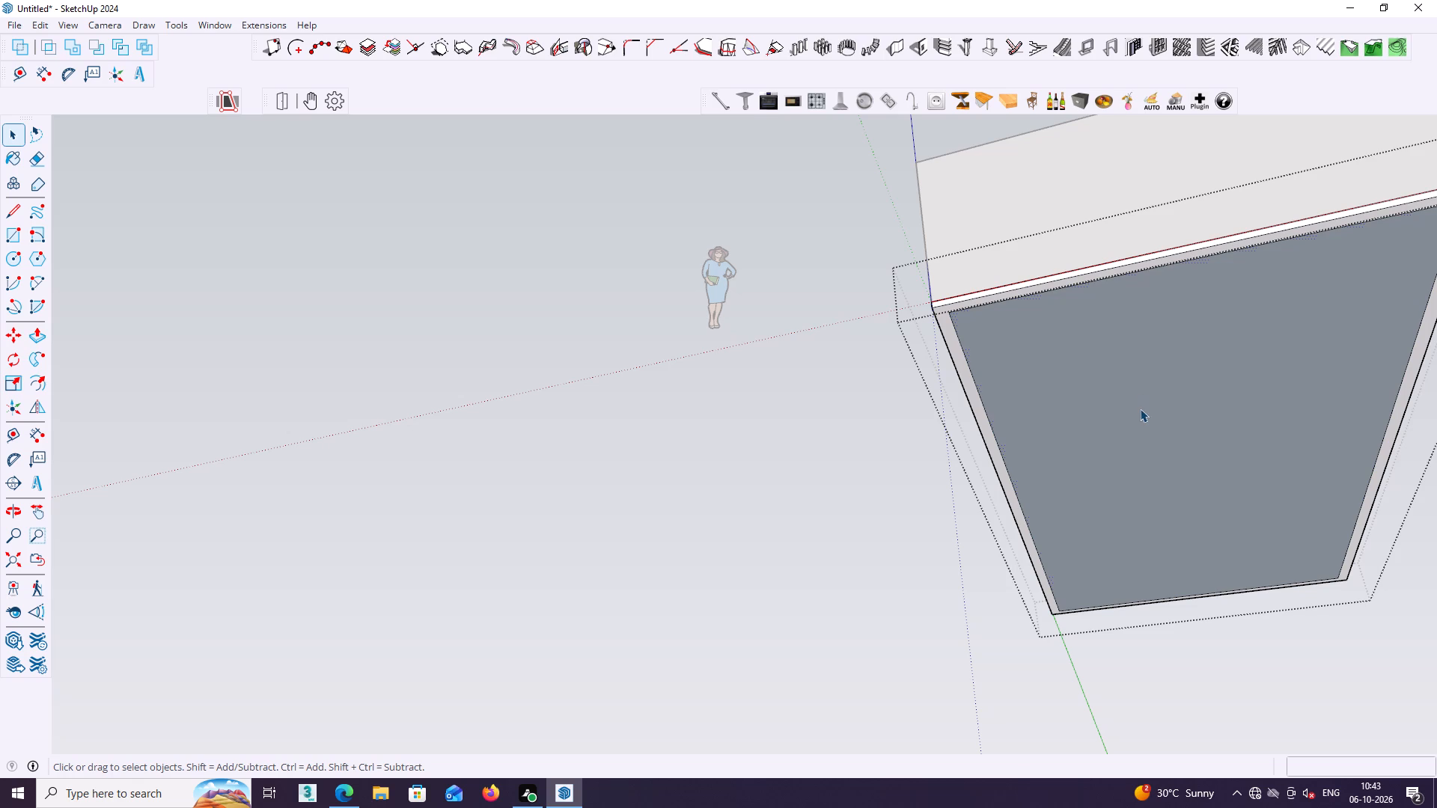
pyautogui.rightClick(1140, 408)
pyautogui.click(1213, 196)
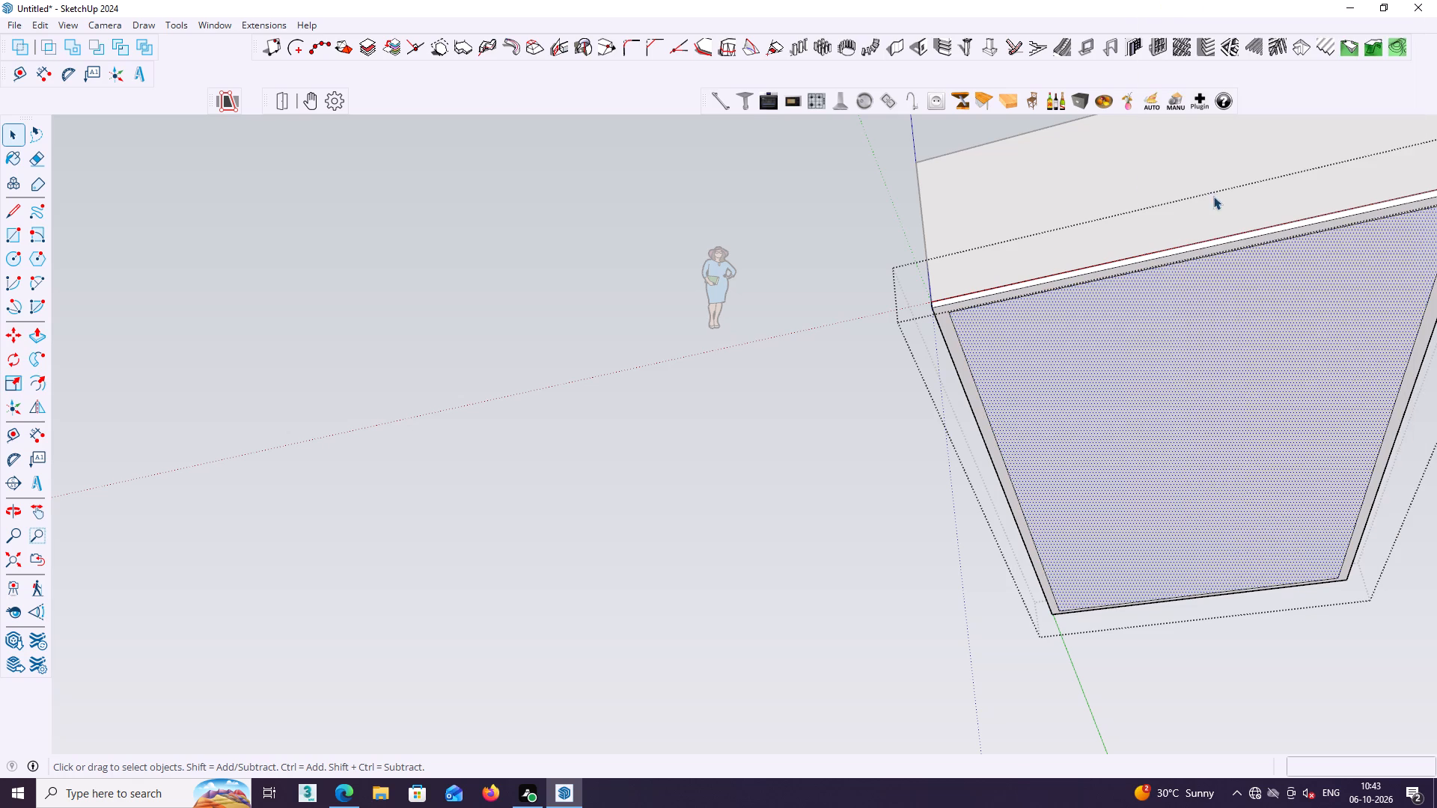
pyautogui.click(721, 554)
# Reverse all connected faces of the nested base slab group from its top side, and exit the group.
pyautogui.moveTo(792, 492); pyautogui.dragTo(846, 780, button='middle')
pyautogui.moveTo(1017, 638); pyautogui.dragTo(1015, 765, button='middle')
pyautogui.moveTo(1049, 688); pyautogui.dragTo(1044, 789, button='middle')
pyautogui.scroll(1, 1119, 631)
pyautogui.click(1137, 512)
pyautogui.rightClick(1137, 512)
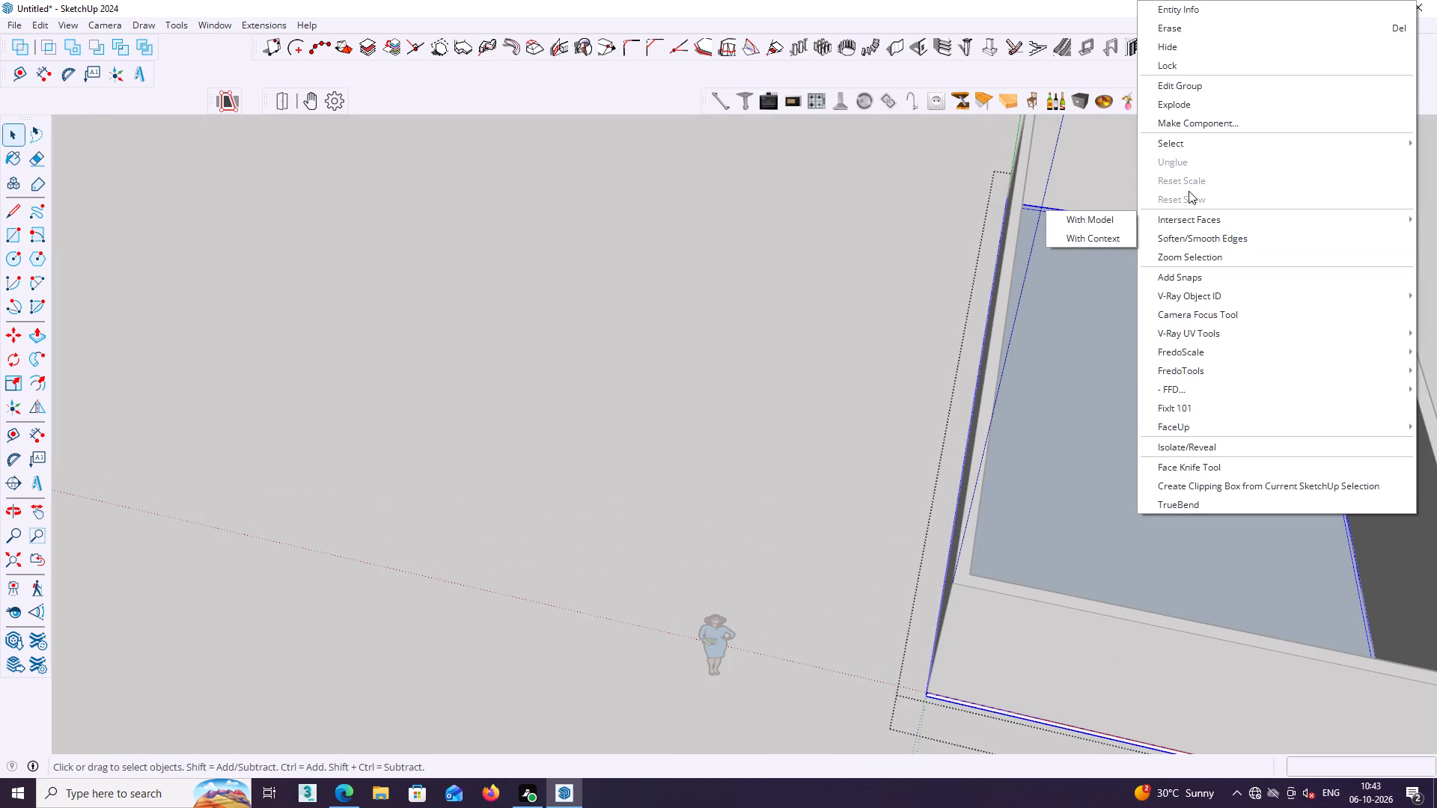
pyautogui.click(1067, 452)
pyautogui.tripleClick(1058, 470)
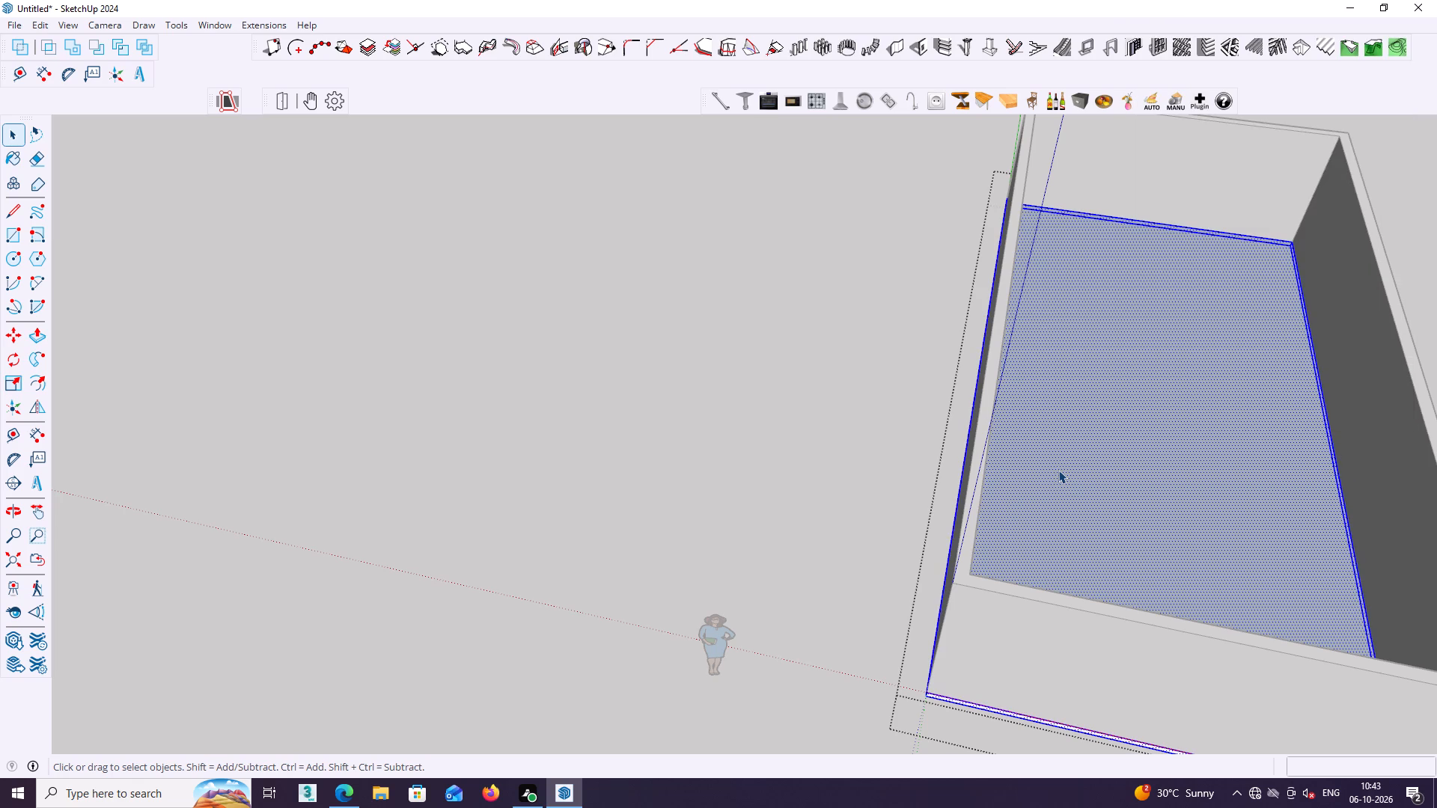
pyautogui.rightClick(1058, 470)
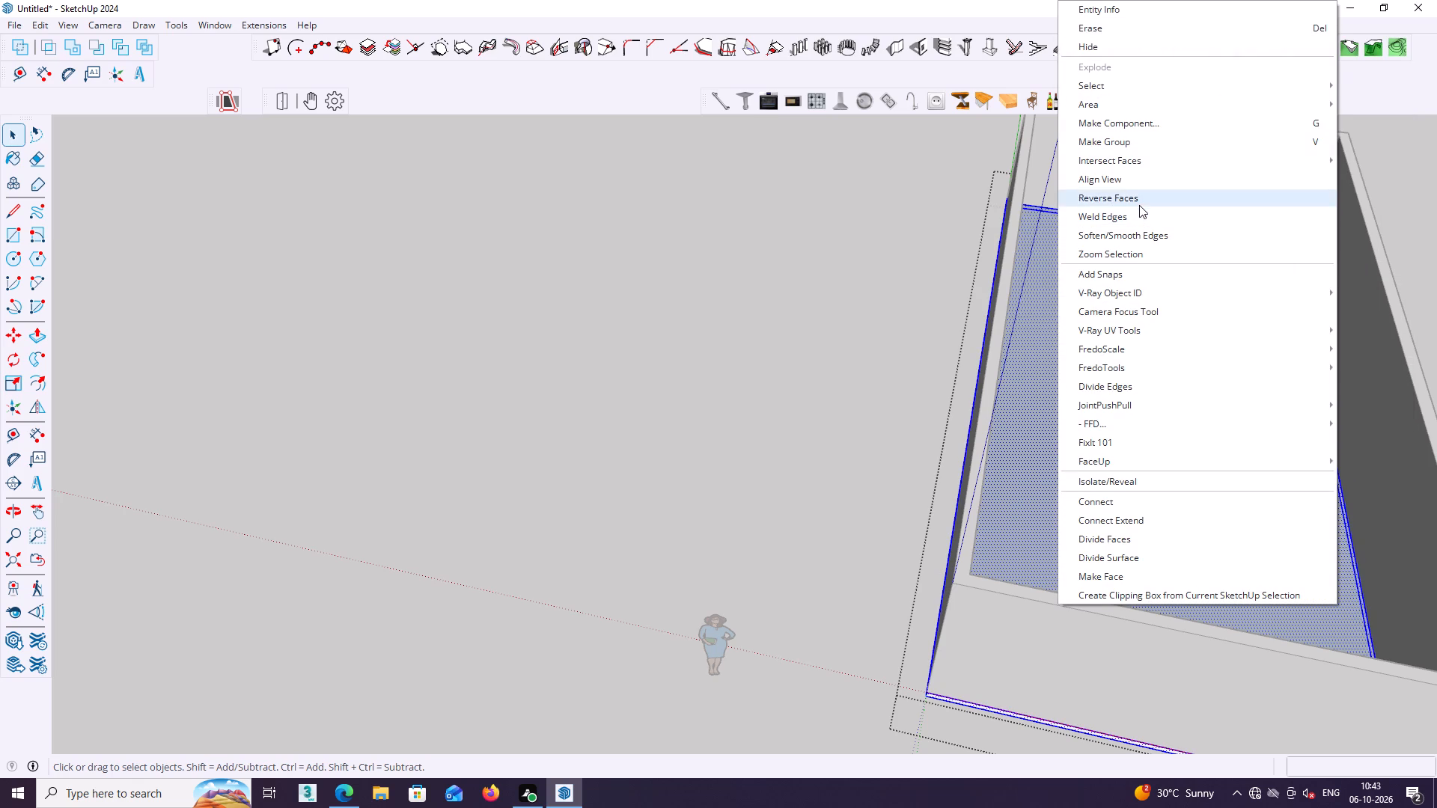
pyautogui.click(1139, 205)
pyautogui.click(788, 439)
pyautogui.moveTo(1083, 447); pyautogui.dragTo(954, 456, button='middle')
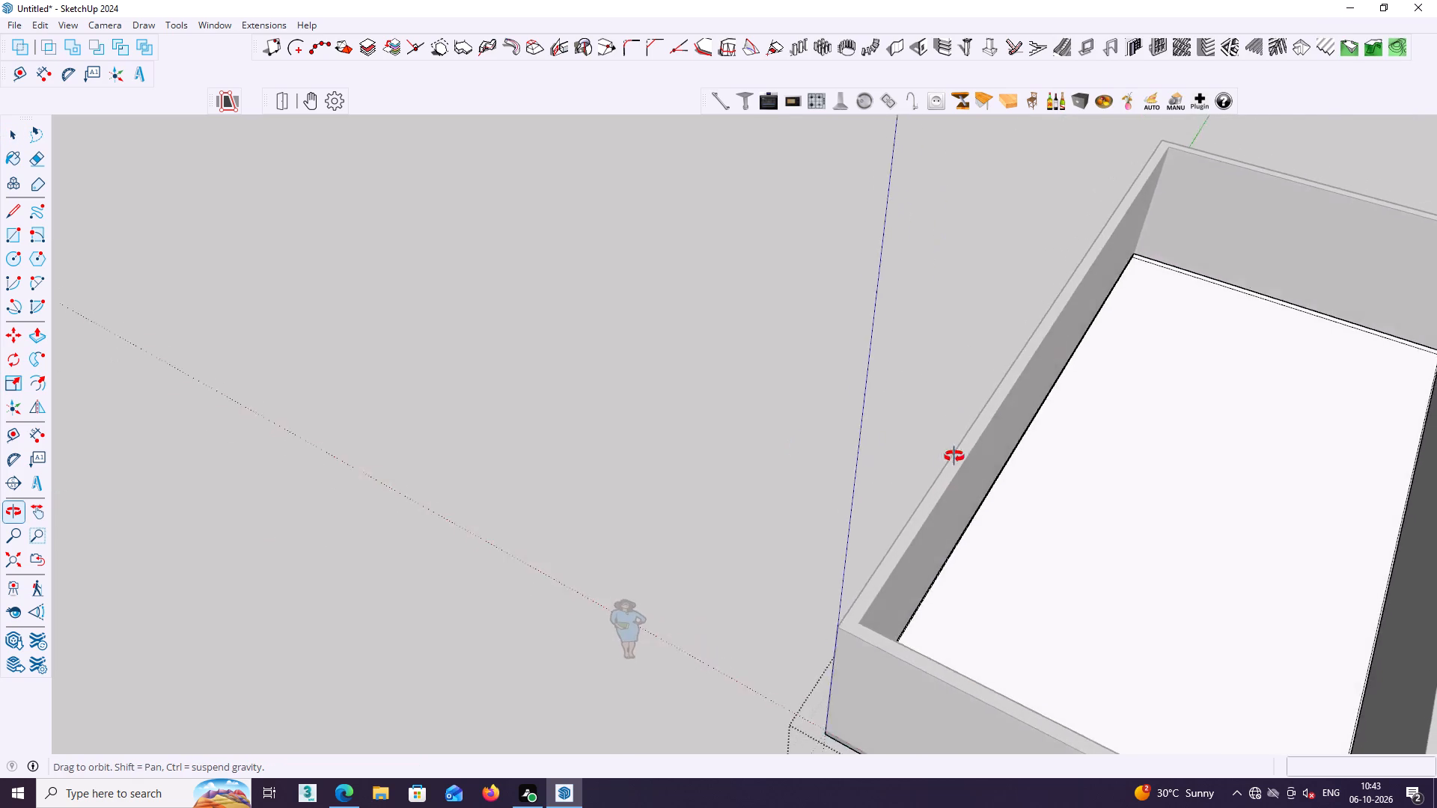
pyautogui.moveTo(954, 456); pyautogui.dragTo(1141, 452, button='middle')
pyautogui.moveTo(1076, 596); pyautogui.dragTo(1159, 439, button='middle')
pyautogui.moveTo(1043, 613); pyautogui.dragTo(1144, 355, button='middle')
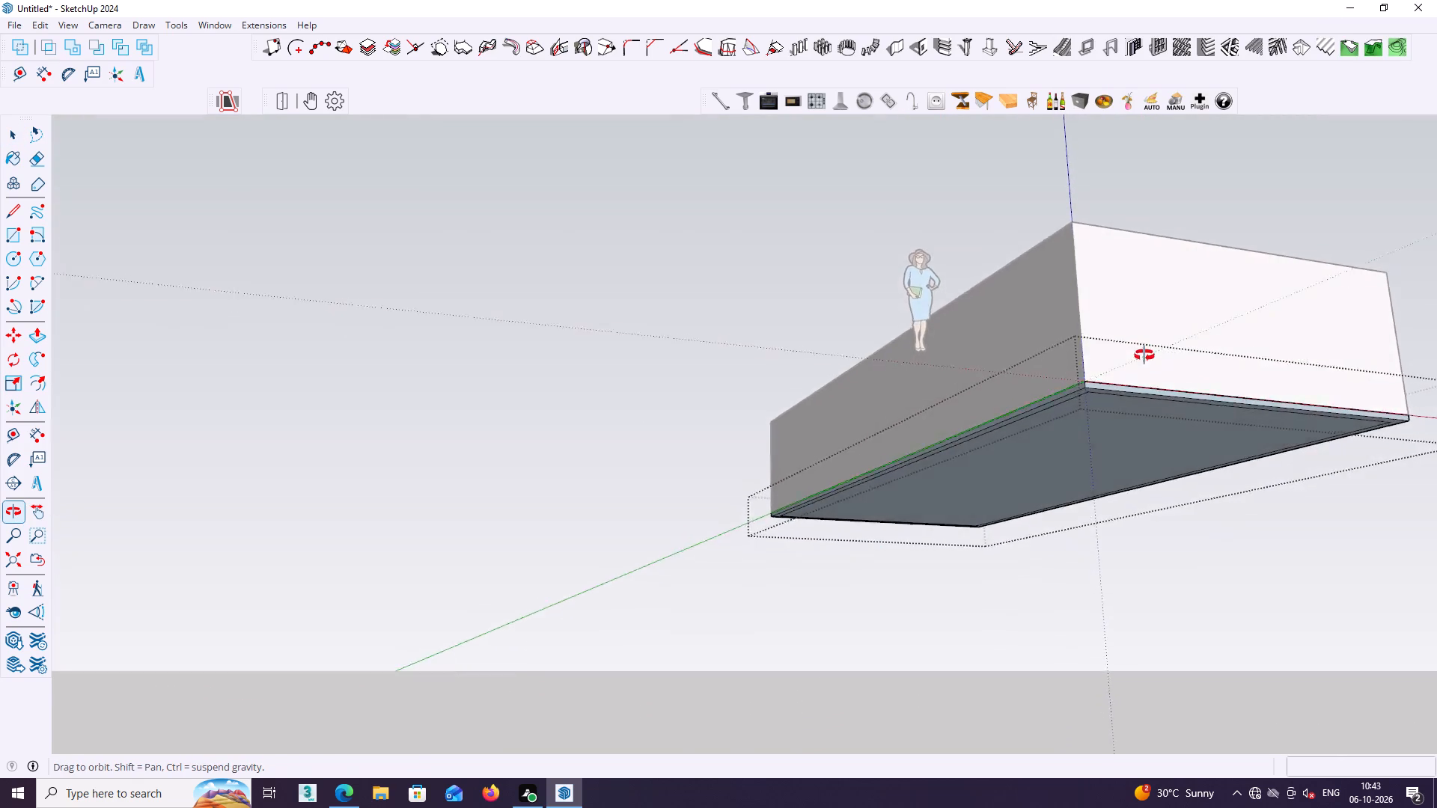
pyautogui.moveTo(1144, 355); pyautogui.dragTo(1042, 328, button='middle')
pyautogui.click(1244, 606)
# Examine the base slab and its junction with the surrounding walls from below, above and inside.
pyautogui.moveTo(1241, 600); pyautogui.dragTo(957, 693, button='middle')
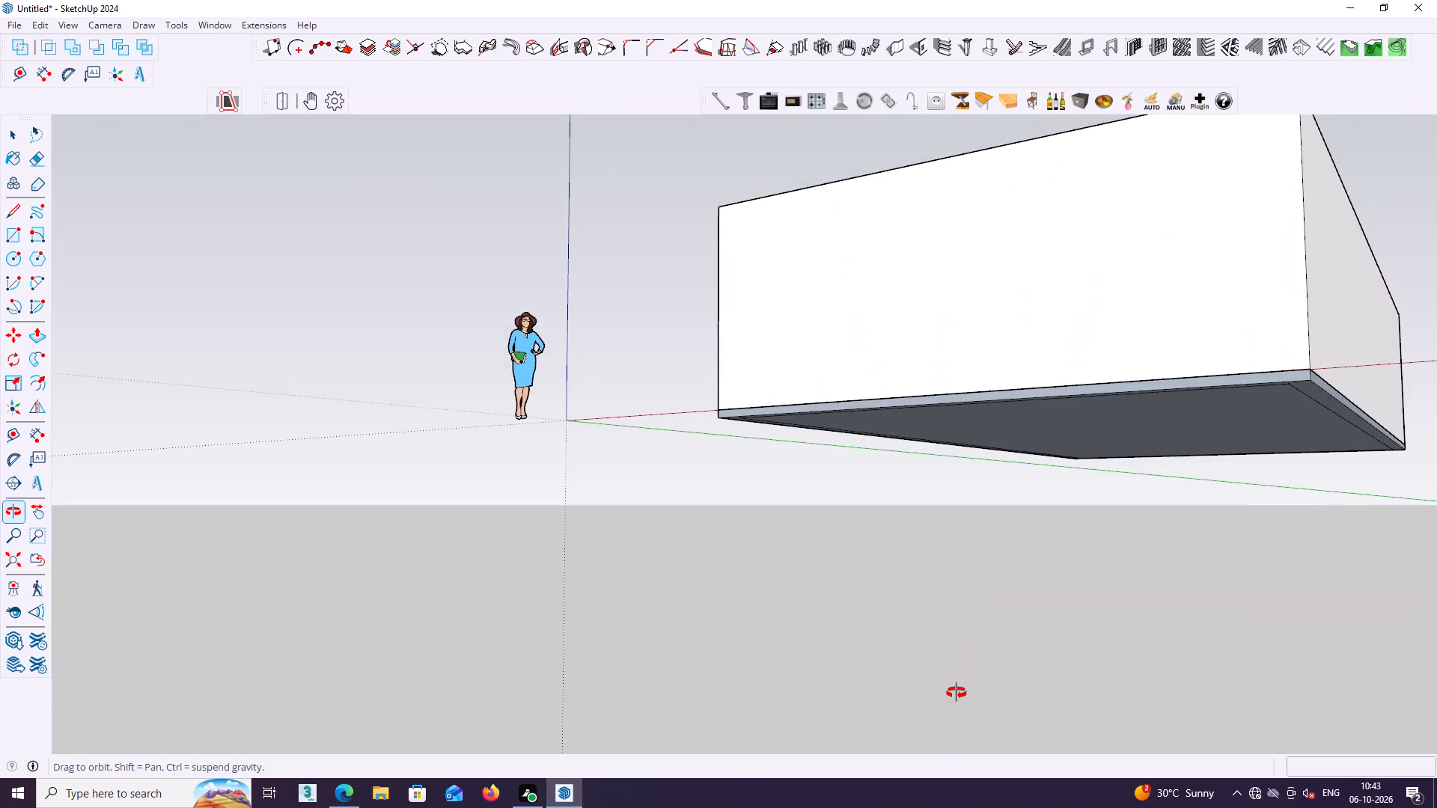
pyautogui.moveTo(957, 693); pyautogui.dragTo(946, 807, button='middle')
pyautogui.scroll(-1, 1046, 668)
pyautogui.moveTo(1099, 654); pyautogui.dragTo(1111, 431, button='middle')
pyautogui.moveTo(1132, 525); pyautogui.dragTo(1158, 364, button='middle')
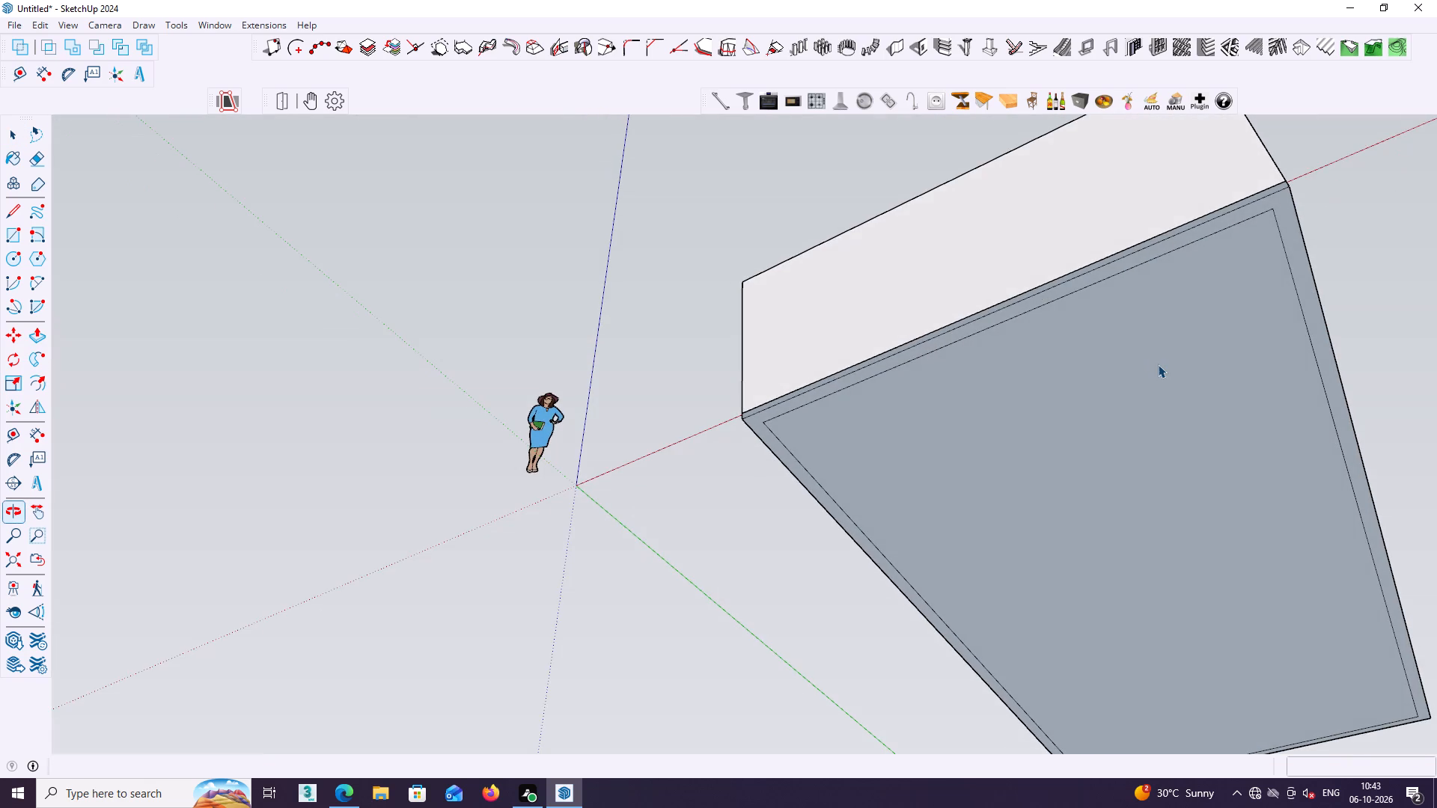
pyautogui.scroll(-4, 1161, 366)
pyautogui.moveTo(1155, 544); pyautogui.dragTo(1145, 619, button='middle')
pyautogui.moveTo(1166, 501); pyautogui.dragTo(1143, 683, button='middle')
pyautogui.scroll(-1, 1166, 501)
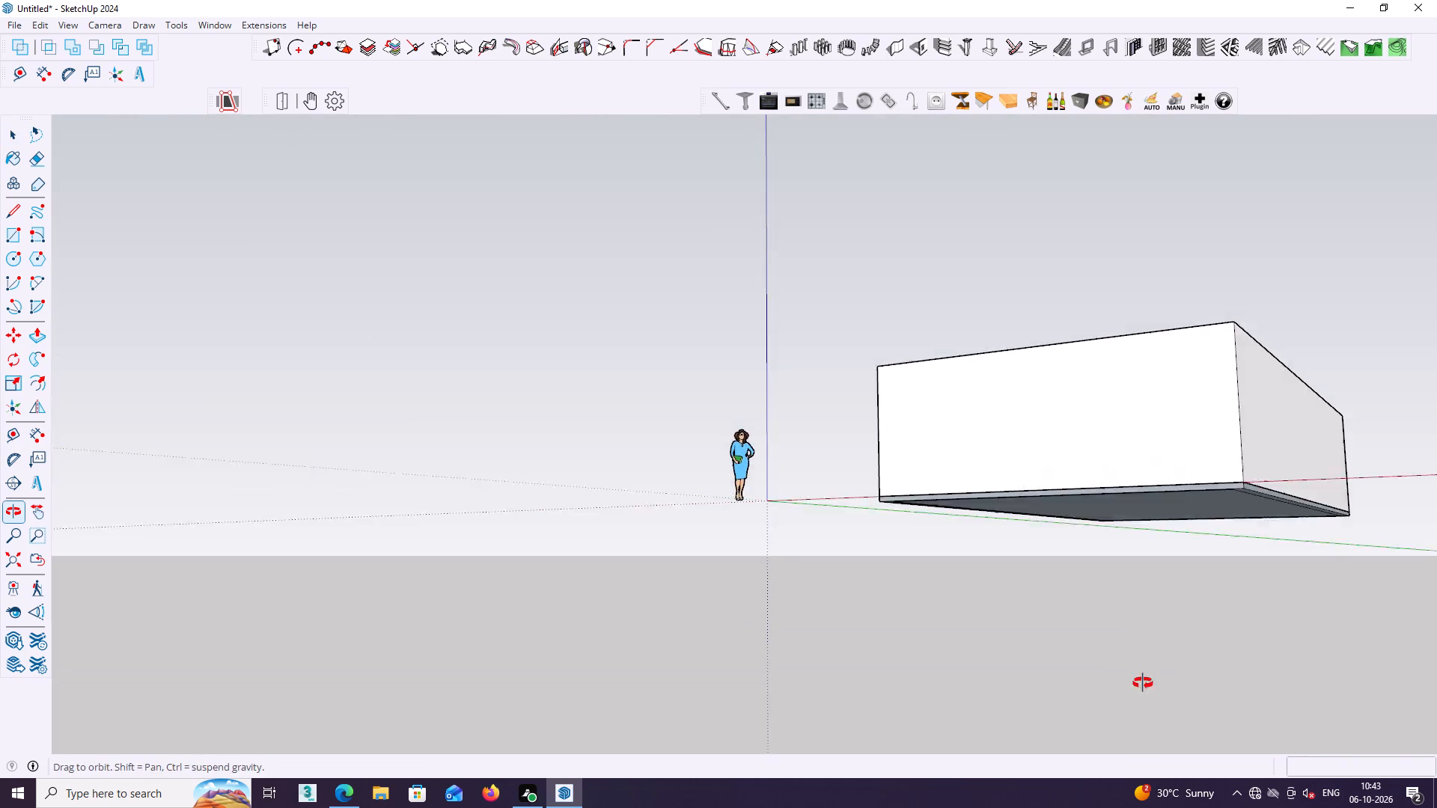
pyautogui.moveTo(1143, 683); pyautogui.dragTo(1142, 684, button='middle')
pyautogui.moveTo(1111, 499); pyautogui.dragTo(1120, 785, button='middle')
pyautogui.scroll(-5, 1147, 596)
pyautogui.moveTo(1157, 608); pyautogui.dragTo(1209, 757, button='middle')
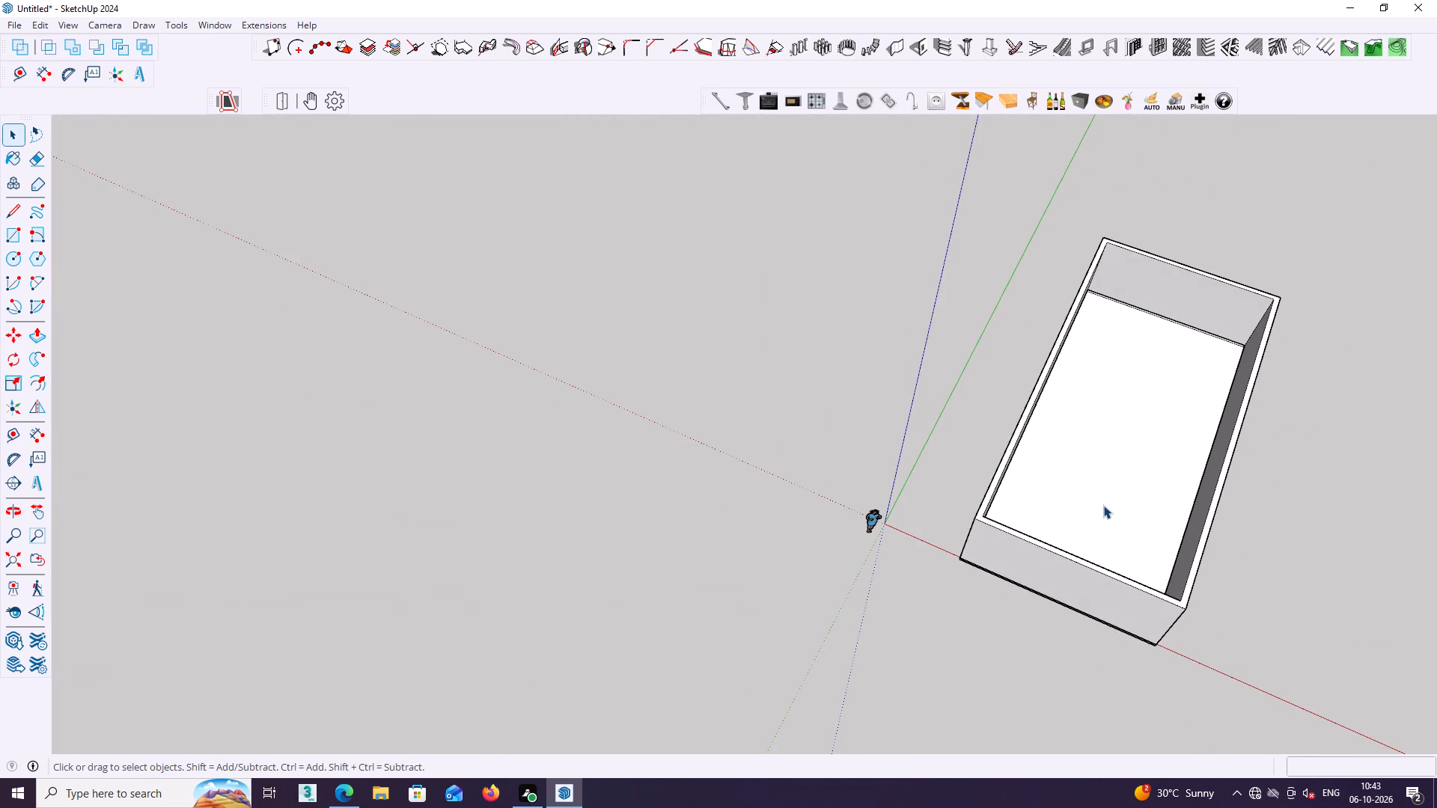
pyautogui.moveTo(1175, 400); pyautogui.dragTo(1097, 361, button='middle')
pyautogui.scroll(16, 1120, 413)
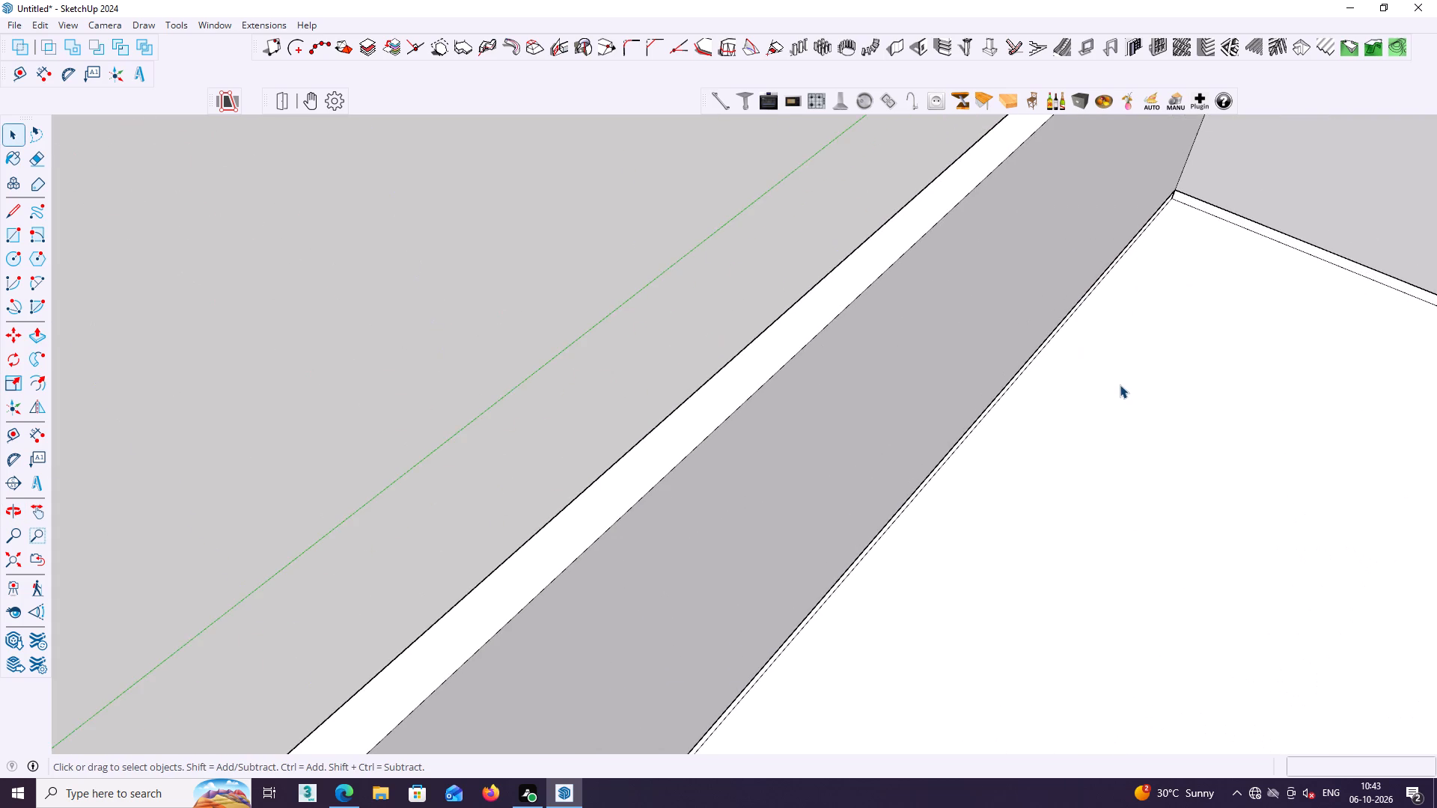
pyautogui.scroll(3, 1120, 385)
pyautogui.moveTo(1117, 385); pyautogui.dragTo(1014, 349, button='middle')
pyautogui.moveTo(933, 414); pyautogui.dragTo(913, 322, button='middle')
pyautogui.scroll(-11, 909, 346)
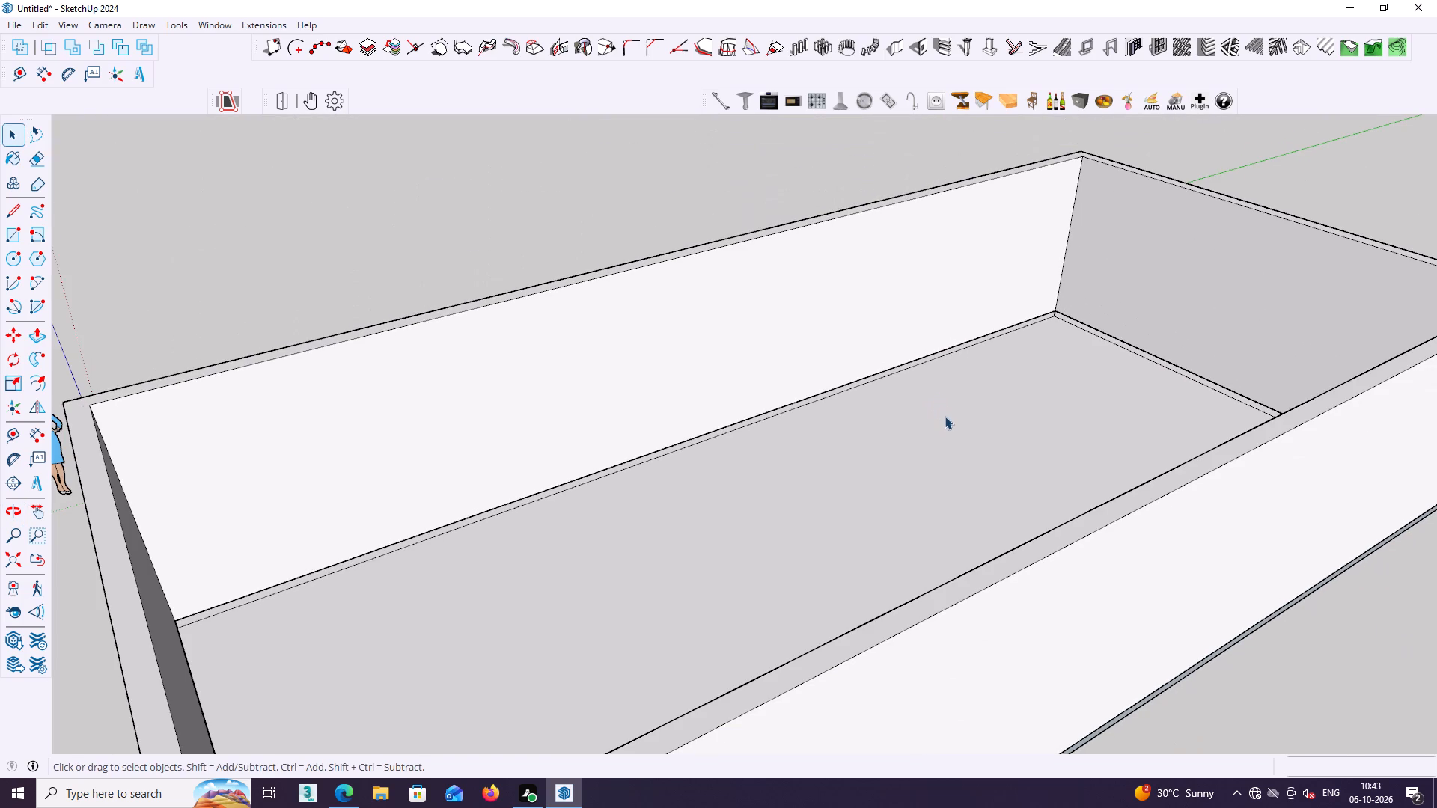
pyautogui.scroll(-4, 995, 435)
pyautogui.moveTo(991, 465); pyautogui.dragTo(1384, 650, button='middle')
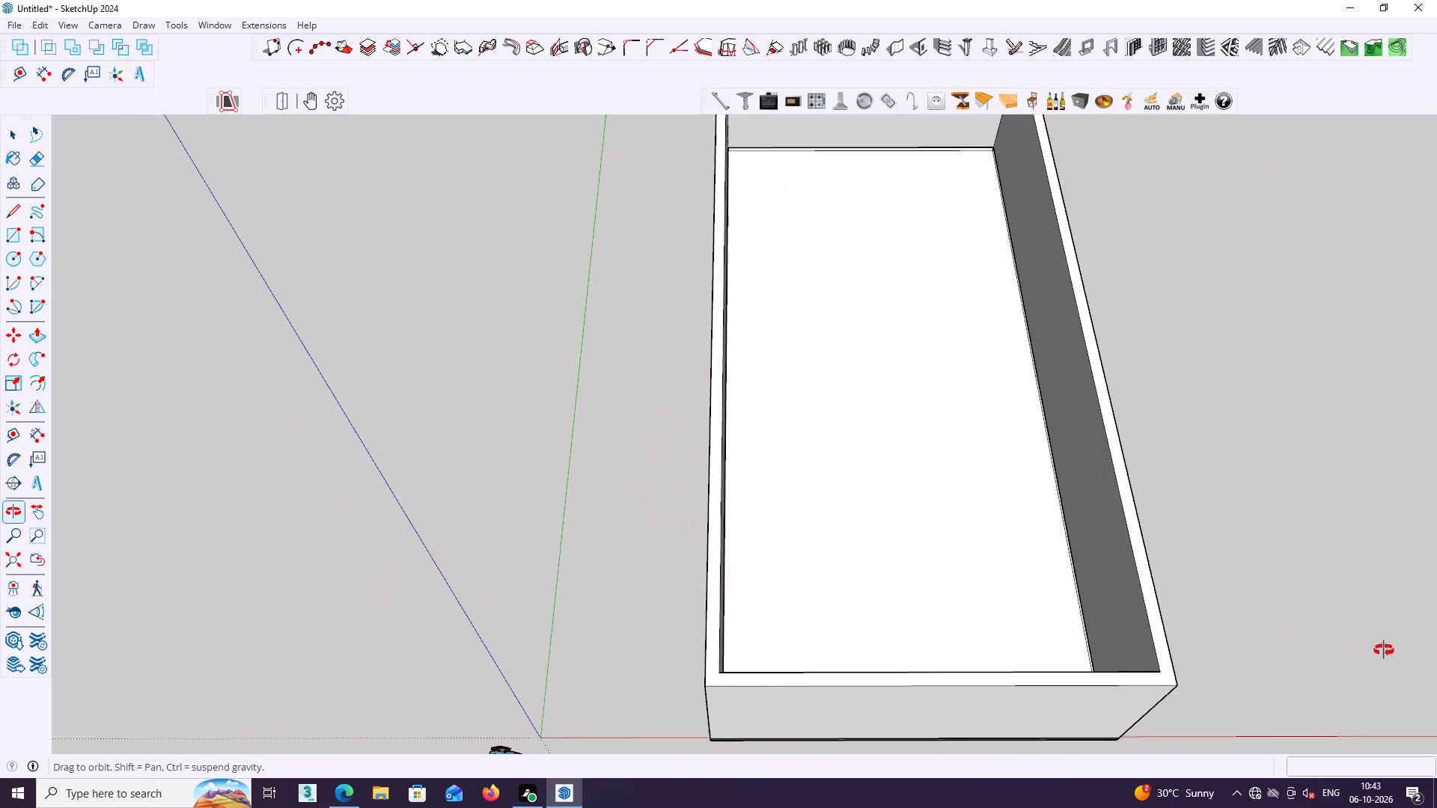
pyautogui.moveTo(1384, 650); pyautogui.dragTo(1385, 650, button='middle')
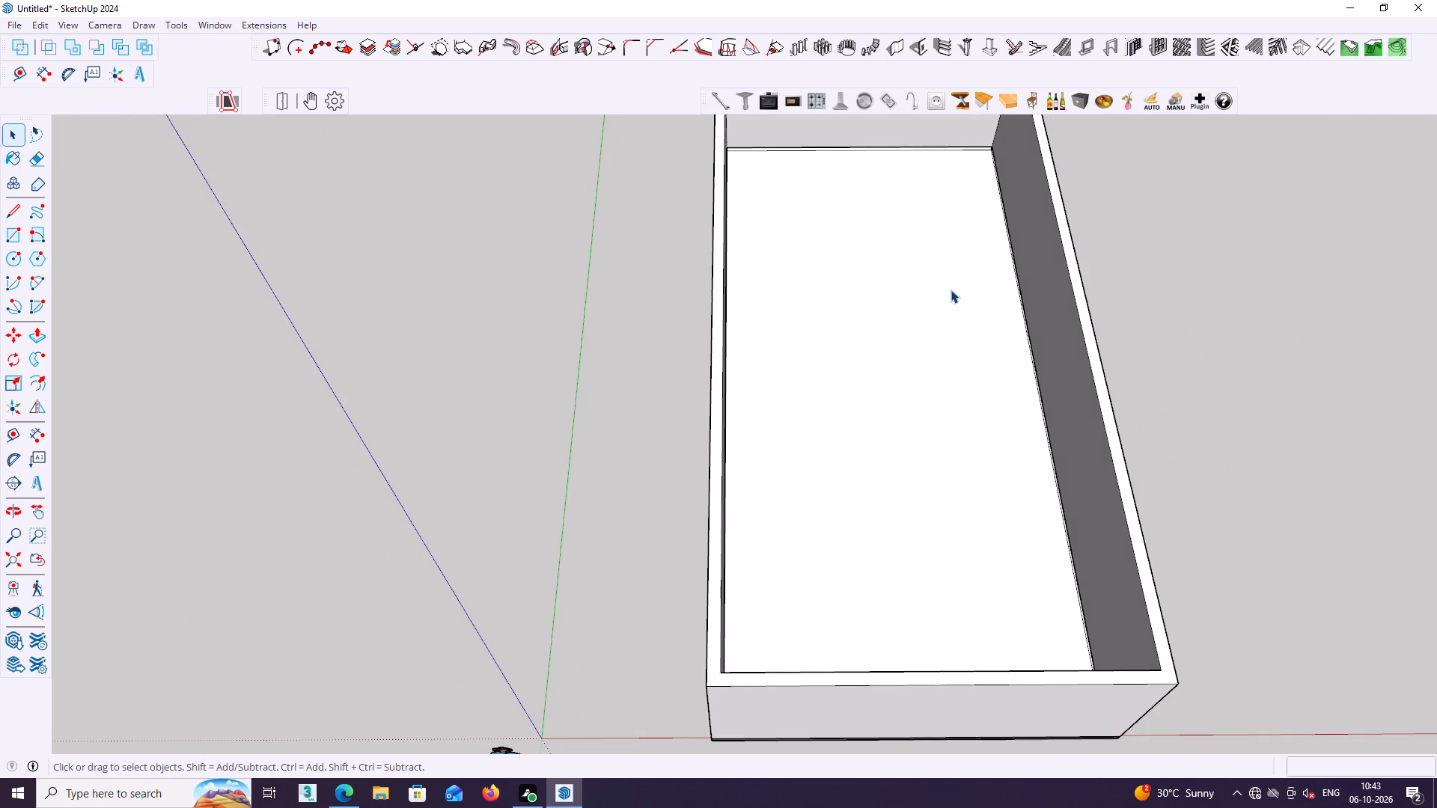
# Erase the base slab group enclosed by the four walls.
pyautogui.press('e')
pyautogui.press('Return')
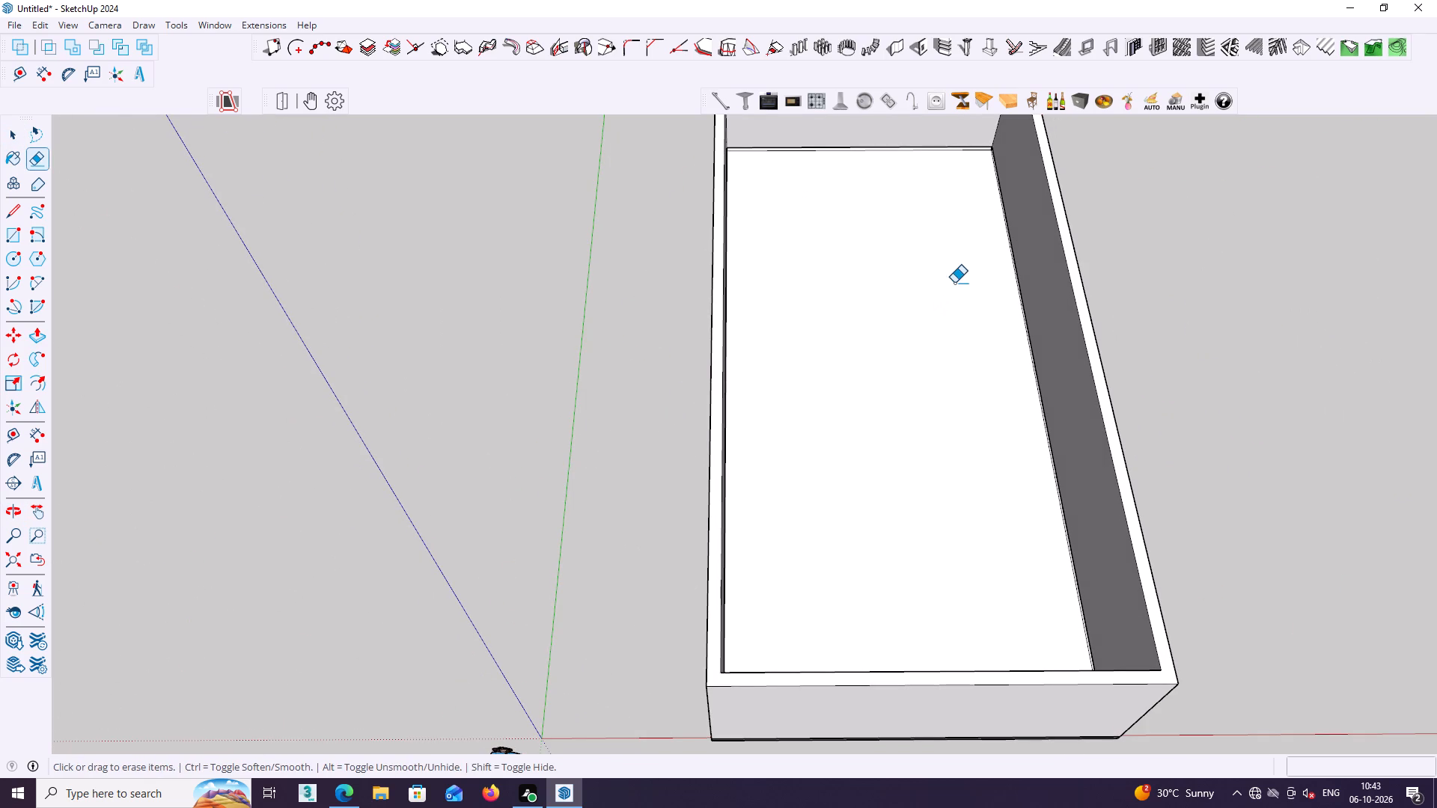
pyautogui.scroll(5, 951, 171)
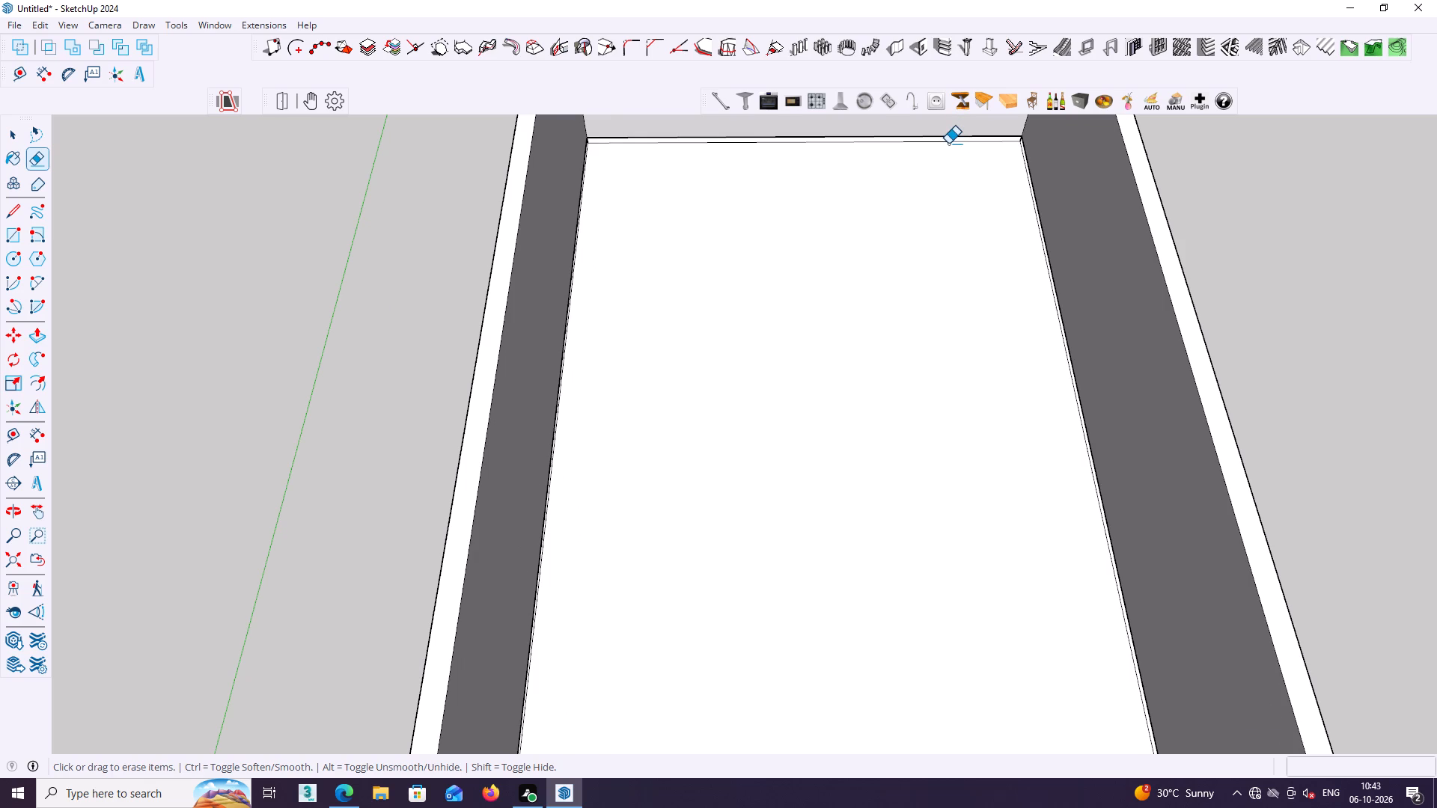
pyautogui.click(948, 144)
# Examine the four-sided wall group from above and through its open underside.
pyautogui.scroll(-9, 1024, 221)
pyautogui.scroll(-2, 900, 456)
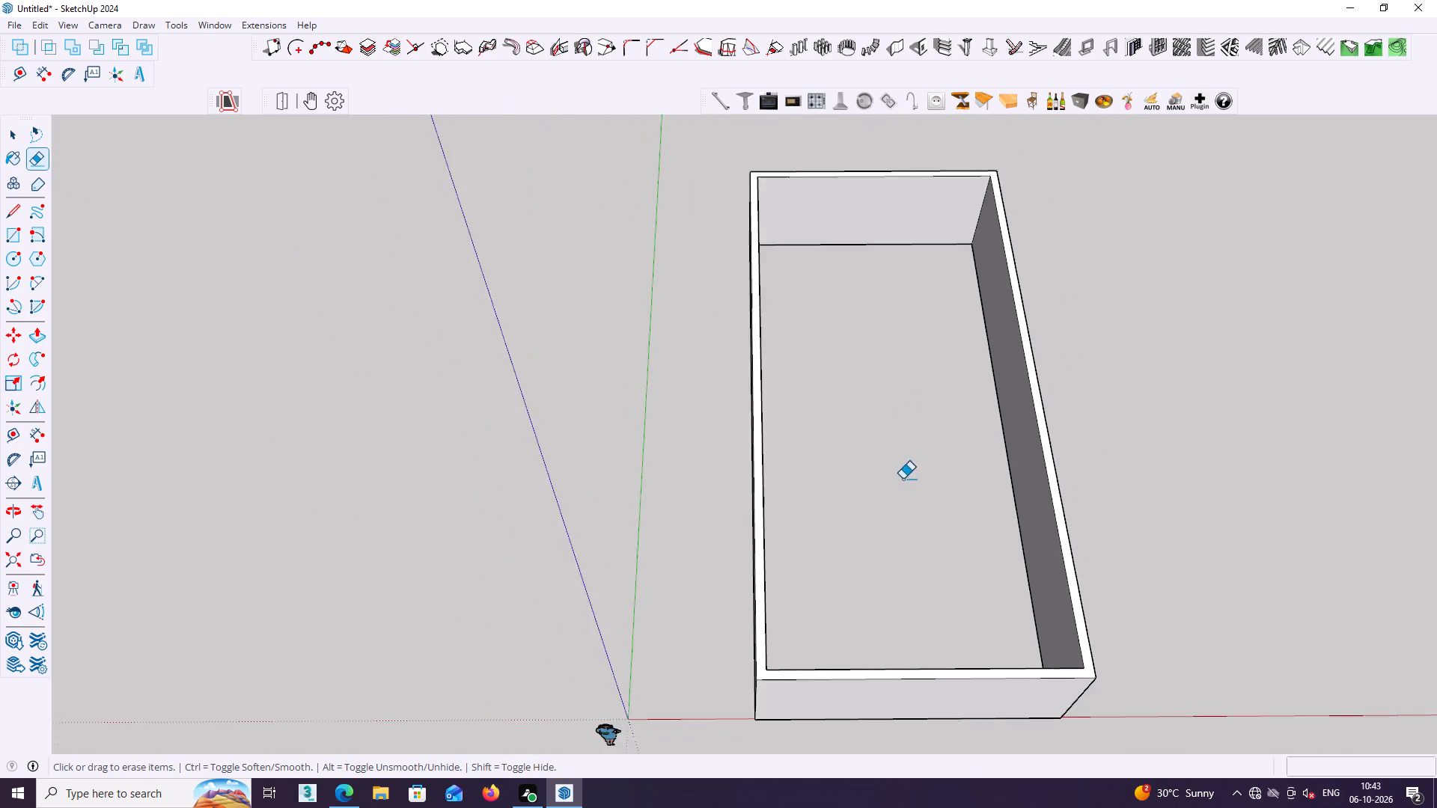
pyautogui.scroll(-2, 903, 479)
pyautogui.moveTo(888, 566); pyautogui.dragTo(792, 140, button='middle')
pyautogui.moveTo(904, 602); pyautogui.dragTo(877, 410, button='middle')
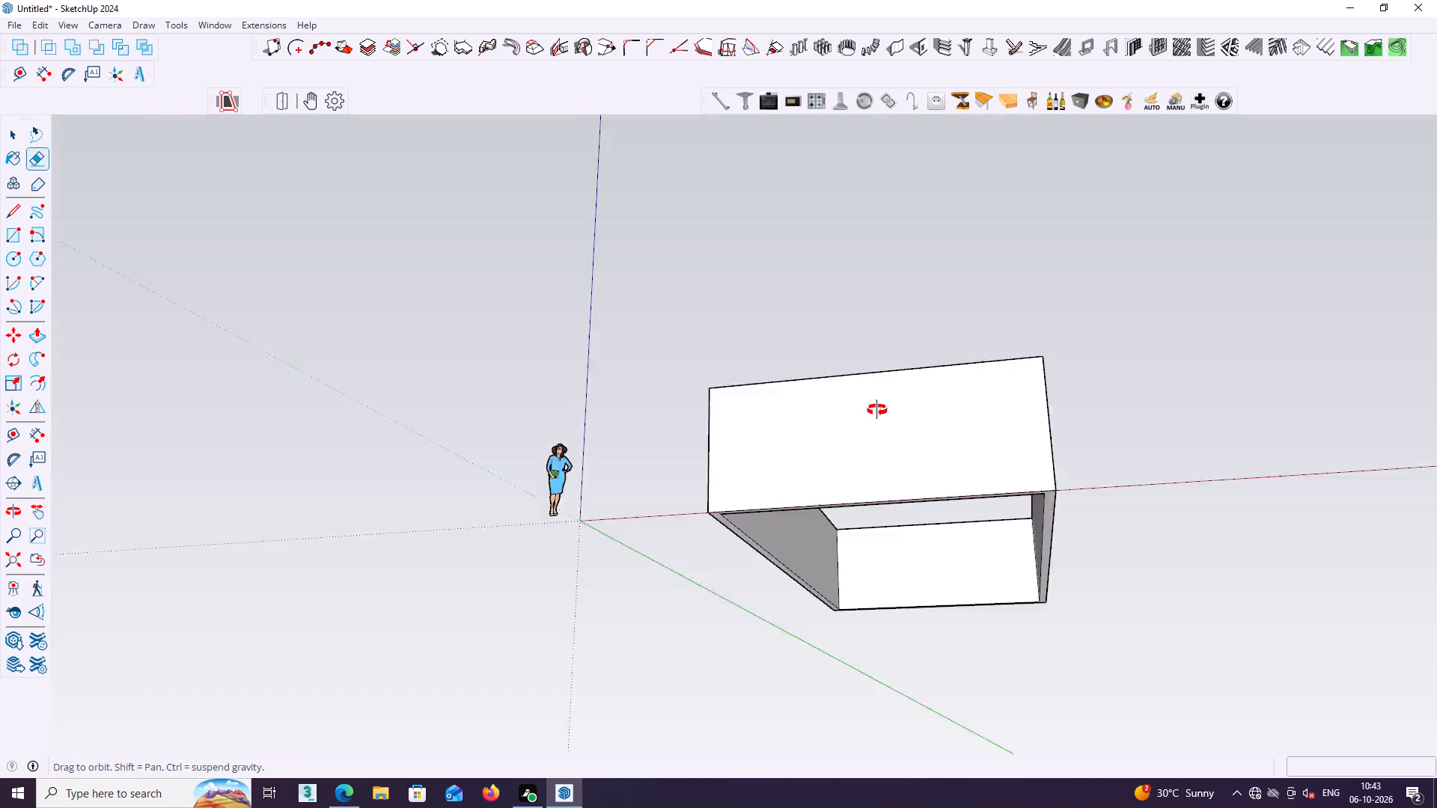
pyautogui.moveTo(877, 410); pyautogui.dragTo(921, 248, button='middle')
pyautogui.scroll(-1, 863, 283)
pyautogui.keyDown('shift'); pyautogui.moveTo(917, 242); pyautogui.dragTo(897, 120, button='middle'); pyautogui.keyUp('shift')
pyautogui.moveTo(954, 480); pyautogui.dragTo(829, 518, button='middle')
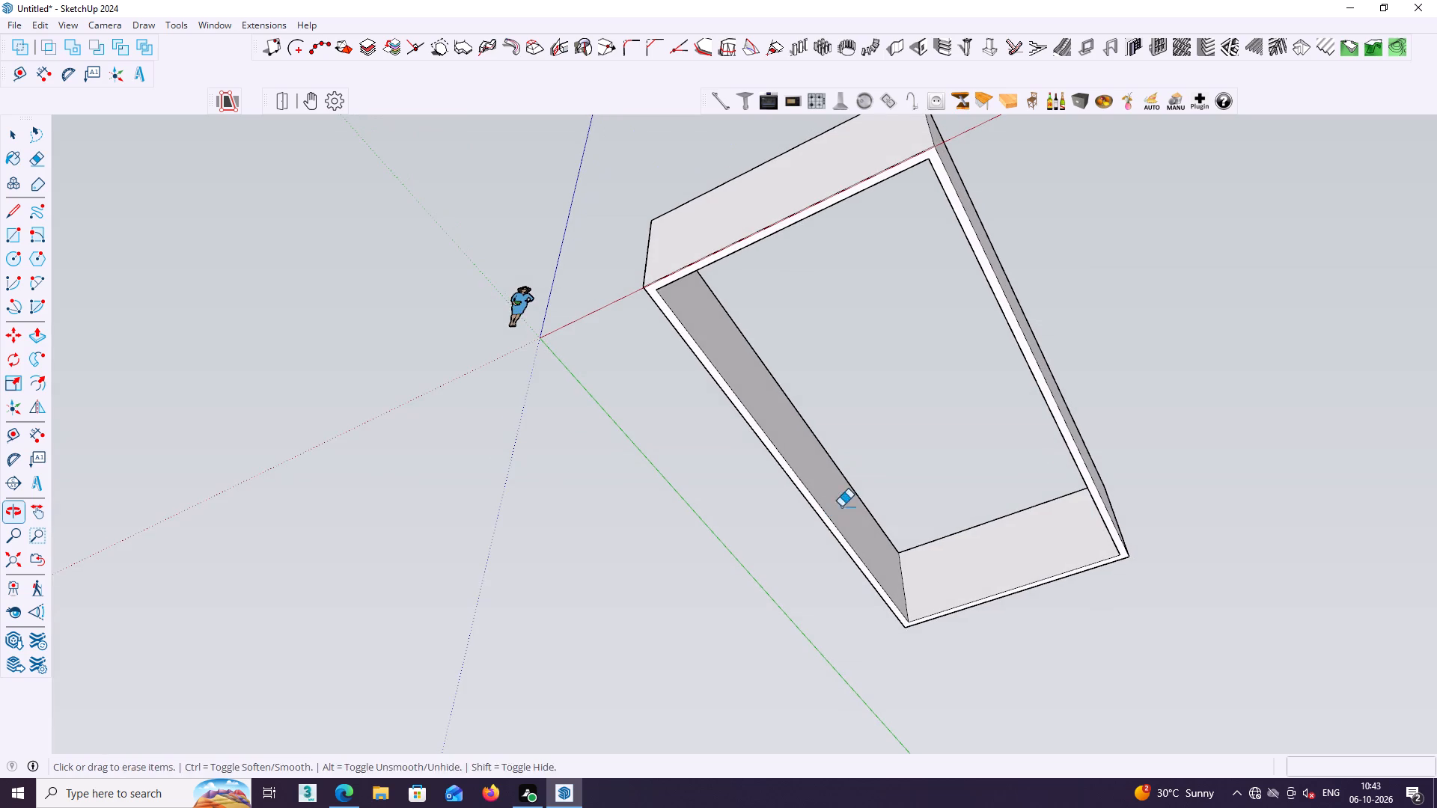
# Examine the four-sided wall group from below, from above and along its long and short sides.
pyautogui.press('space')
pyautogui.moveTo(1096, 486); pyautogui.dragTo(1082, 504, button='middle')
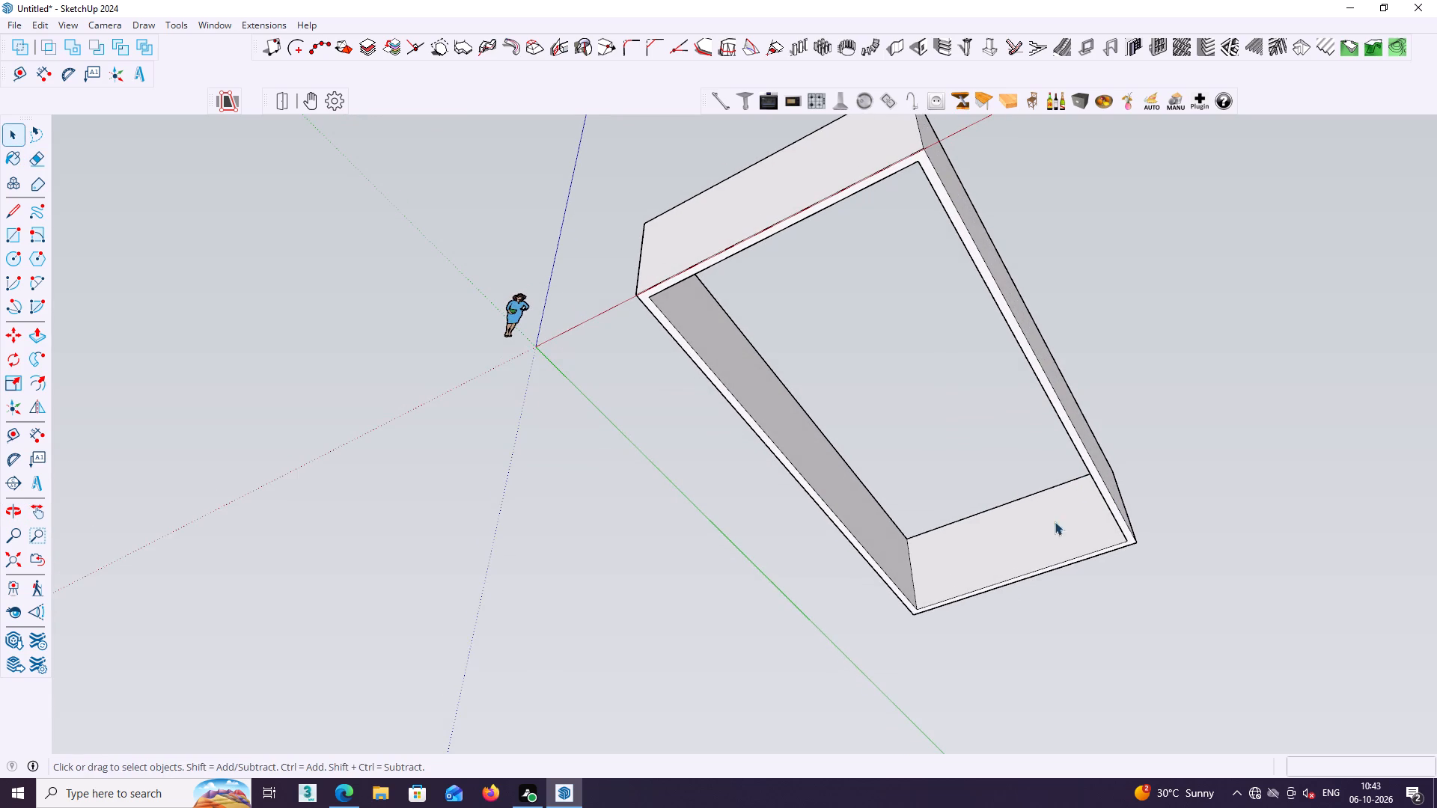
pyautogui.moveTo(1006, 566); pyautogui.dragTo(989, 779, button='middle')
pyautogui.moveTo(859, 469); pyautogui.dragTo(858, 558, button='middle')
pyautogui.scroll(-1, 858, 471)
pyautogui.moveTo(835, 497); pyautogui.dragTo(967, 786, button='middle')
pyautogui.moveTo(915, 621); pyautogui.dragTo(954, 654, button='middle')
pyautogui.scroll(-2, 876, 542)
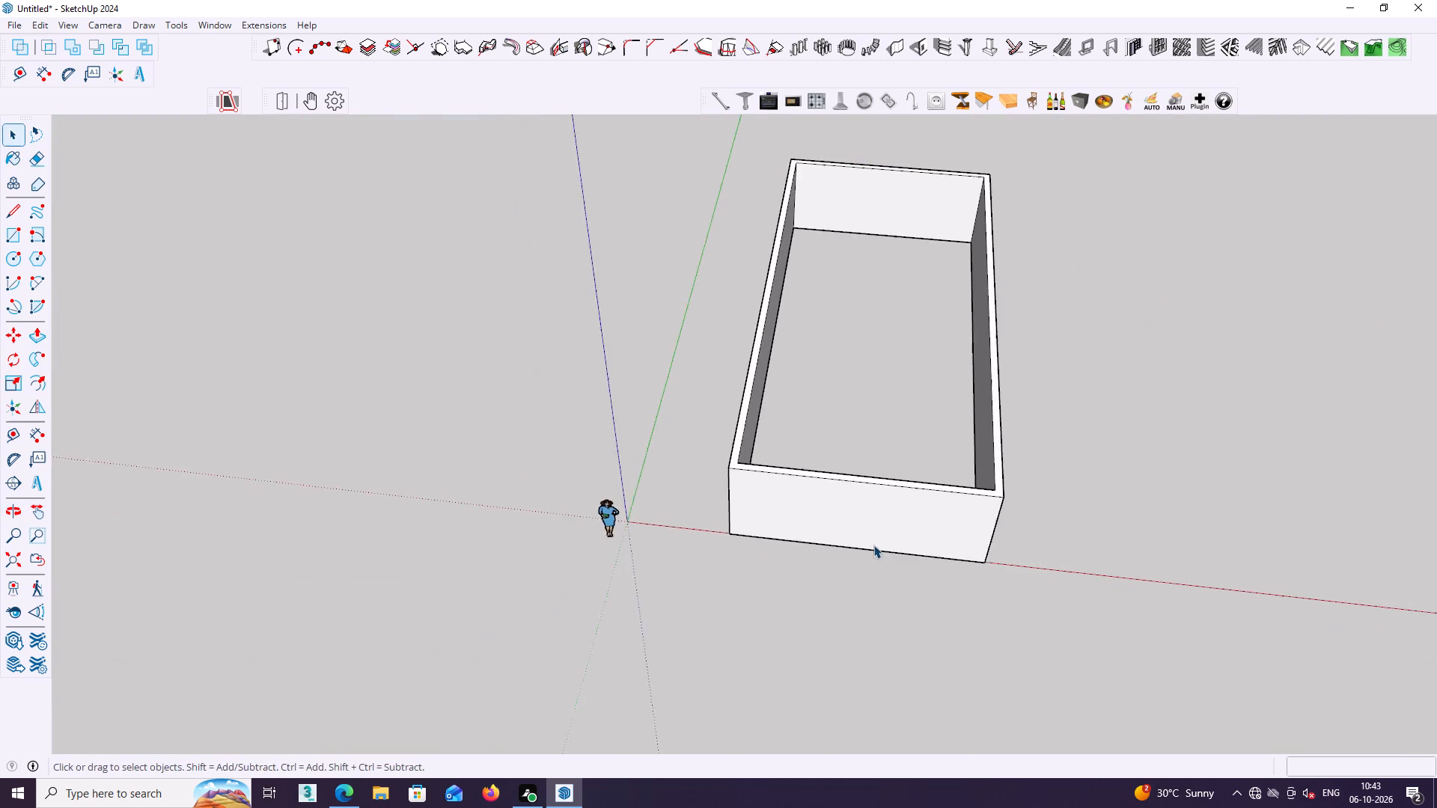
pyautogui.scroll(-2, 873, 545)
pyautogui.moveTo(818, 502); pyautogui.dragTo(971, 472, button='middle')
pyautogui.moveTo(588, 394); pyautogui.dragTo(829, 399, button='middle')
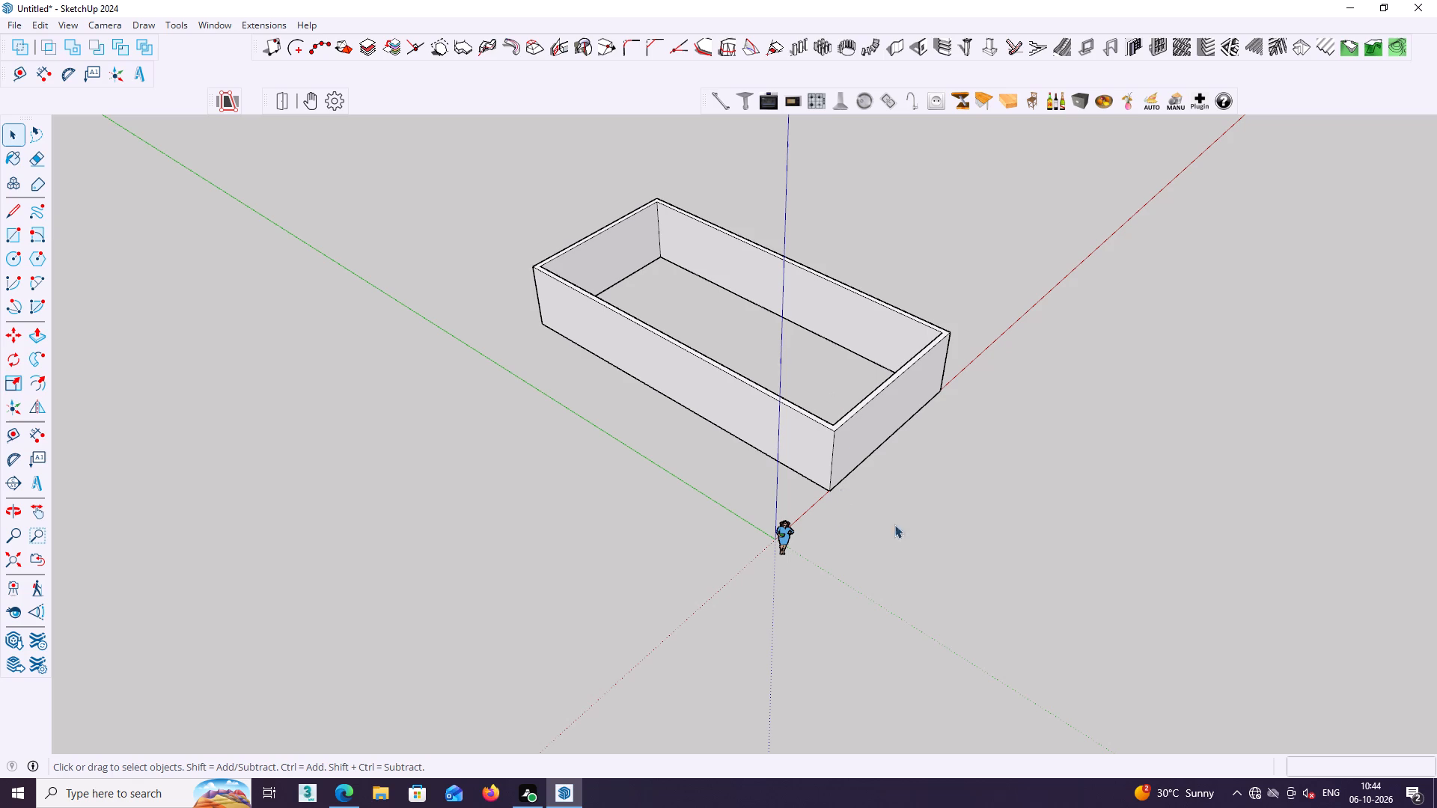
pyautogui.moveTo(921, 526); pyautogui.dragTo(992, 523, button='middle')
pyautogui.moveTo(651, 432); pyautogui.dragTo(831, 429, button='middle')
pyautogui.scroll(2, 567, 359)
pyautogui.moveTo(597, 277); pyautogui.dragTo(605, 233, button='middle')
pyautogui.moveTo(588, 312); pyautogui.dragTo(612, 195, button='middle')
pyautogui.moveTo(585, 301); pyautogui.dragTo(609, 215, button='middle')
pyautogui.scroll(-2, 602, 347)
pyautogui.moveTo(597, 431); pyautogui.dragTo(718, 491, button='middle')
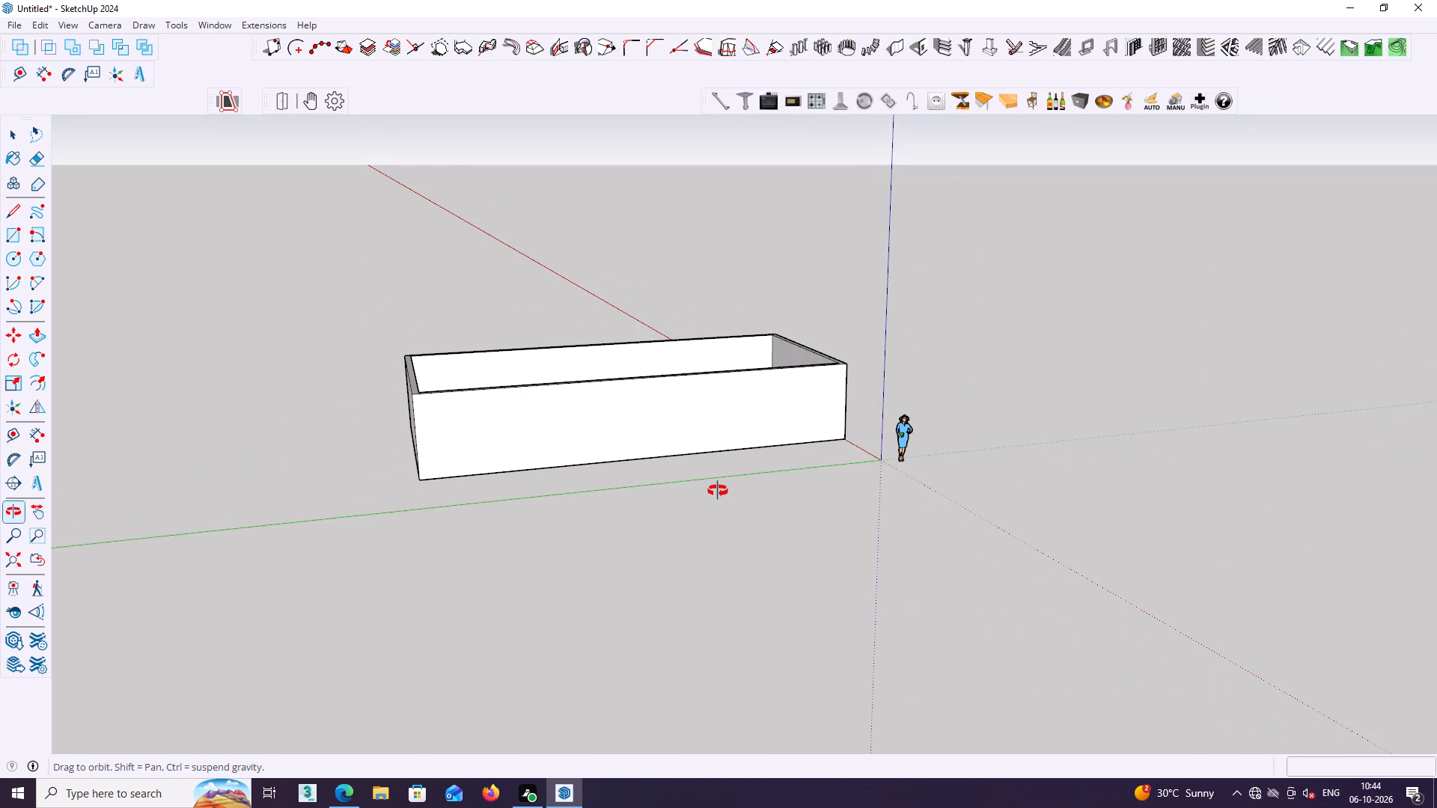
pyautogui.moveTo(718, 491); pyautogui.dragTo(626, 449, button='middle')
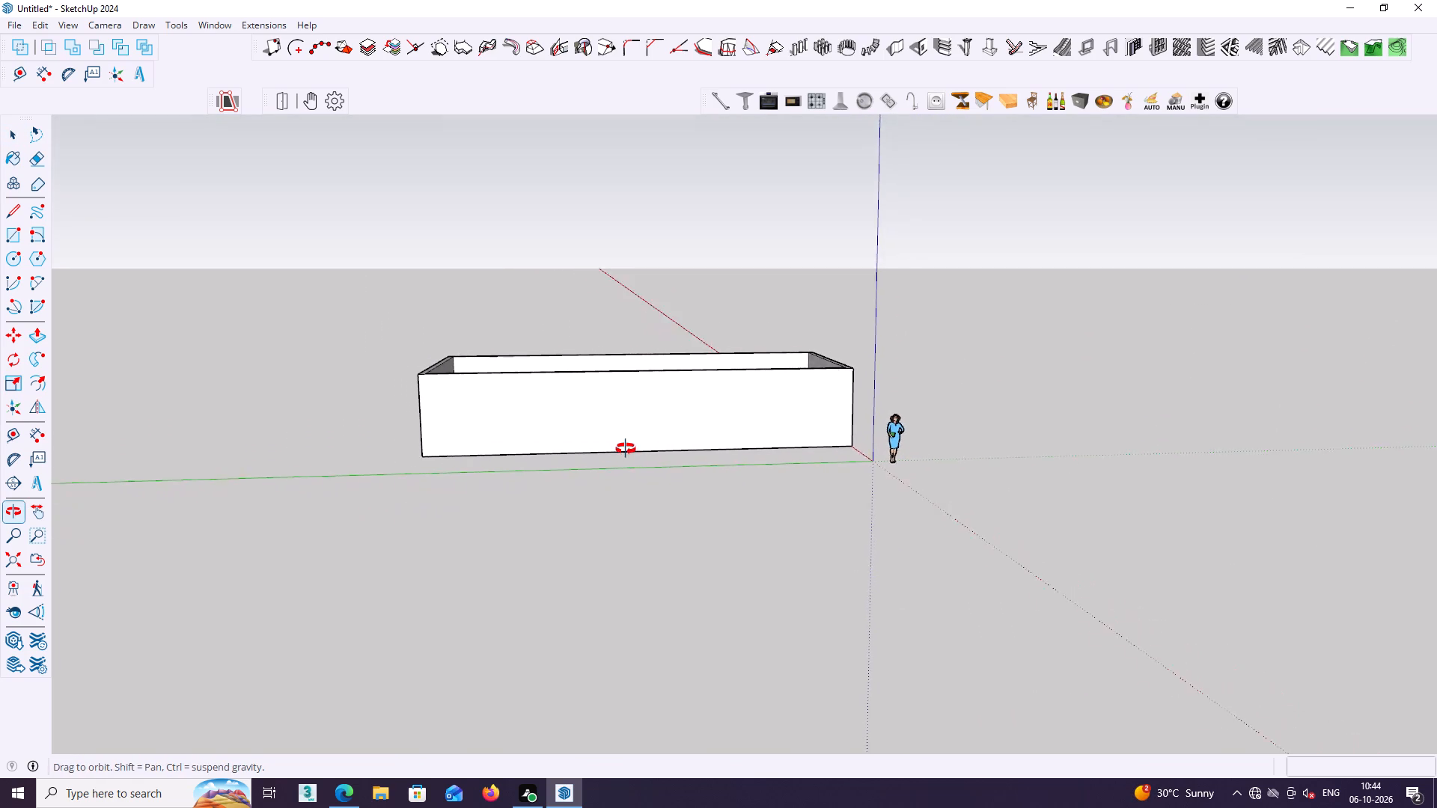
pyautogui.moveTo(626, 449); pyautogui.dragTo(576, 453, button='middle')
pyautogui.moveTo(748, 416); pyautogui.dragTo(561, 498, button='middle')
pyautogui.scroll(1, 819, 398)
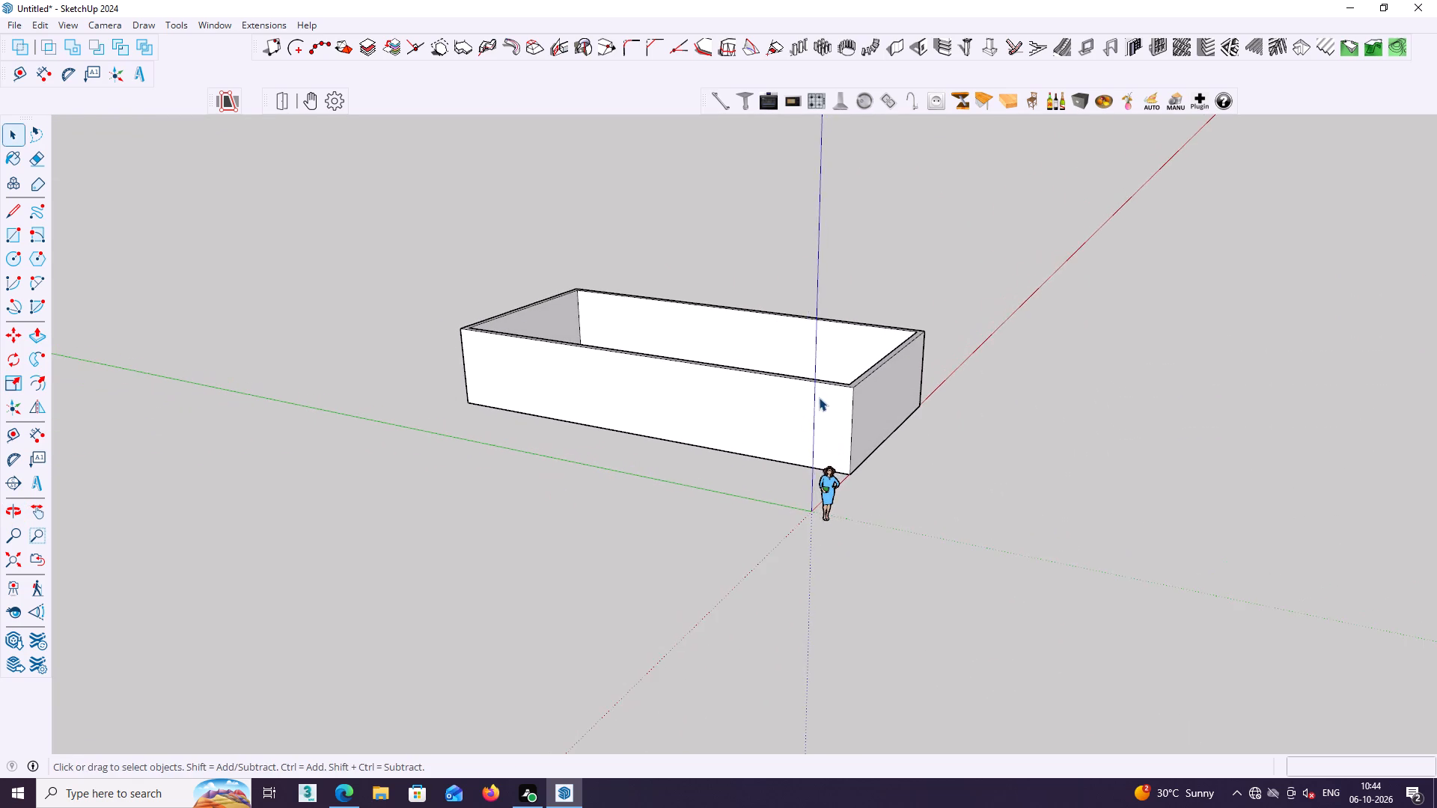
# Open the four-sided wall group for editing.
pyautogui.moveTo(819, 397); pyautogui.dragTo(809, 454, button='middle')
pyautogui.scroll(2, 864, 423)
pyautogui.click(864, 423)
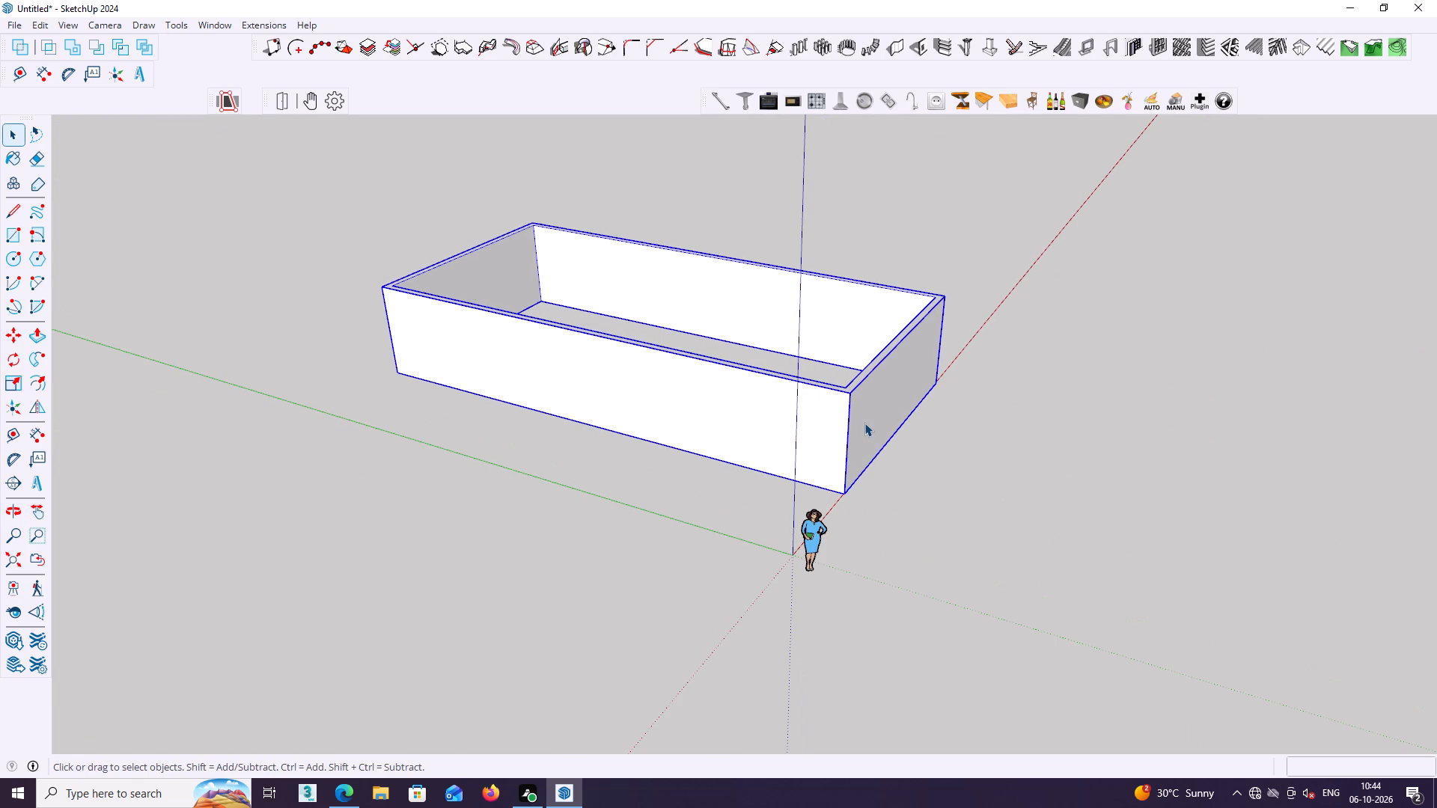
pyautogui.doubleClick(864, 423)
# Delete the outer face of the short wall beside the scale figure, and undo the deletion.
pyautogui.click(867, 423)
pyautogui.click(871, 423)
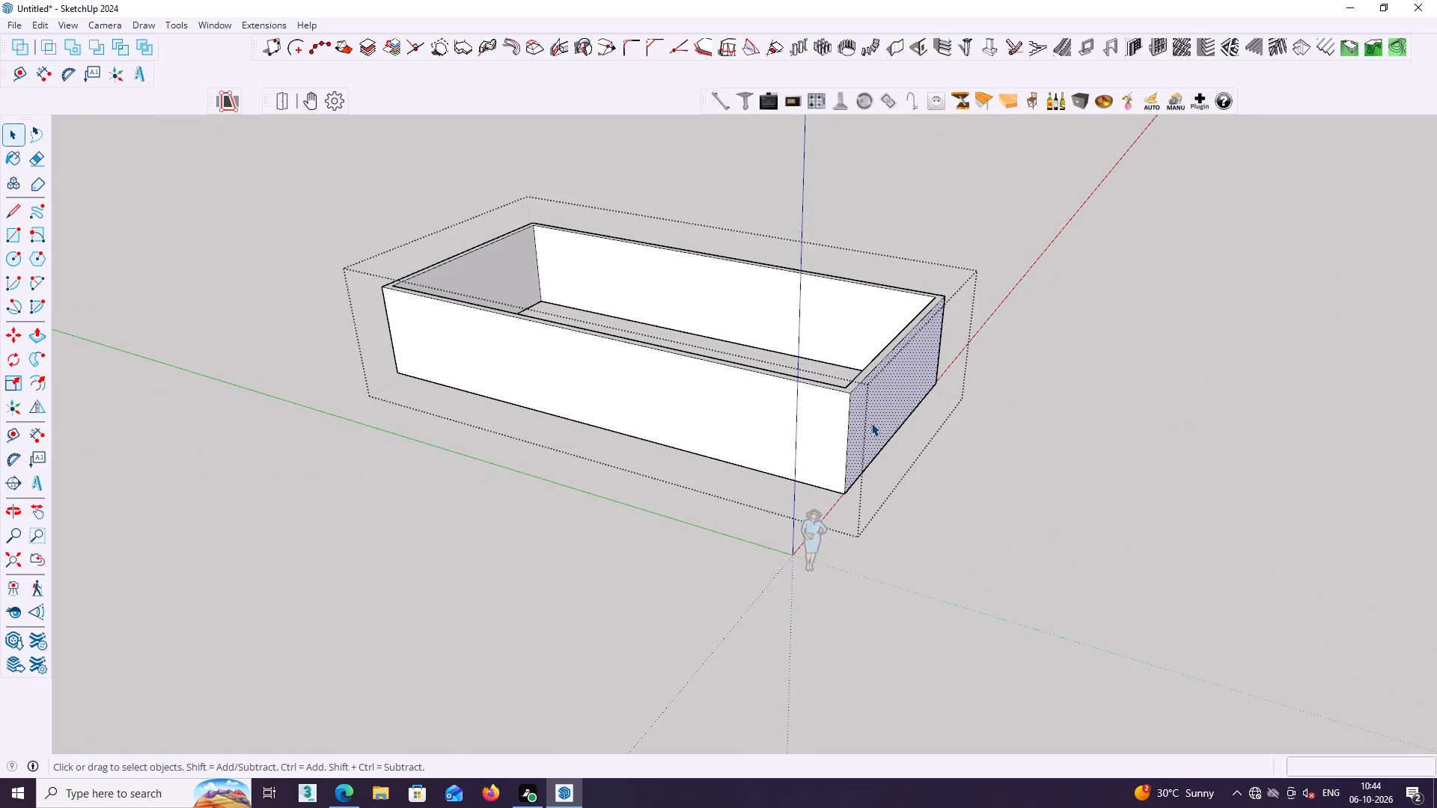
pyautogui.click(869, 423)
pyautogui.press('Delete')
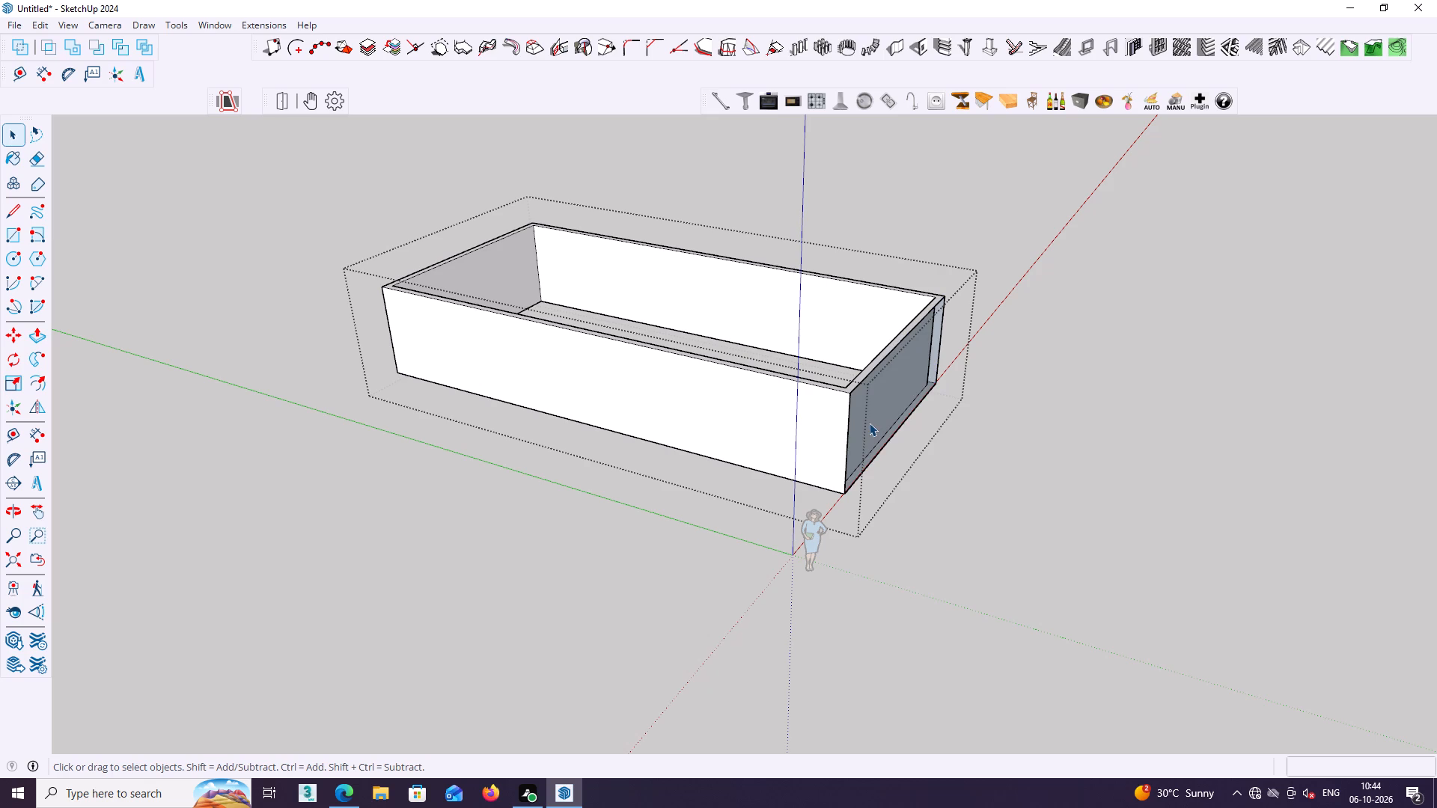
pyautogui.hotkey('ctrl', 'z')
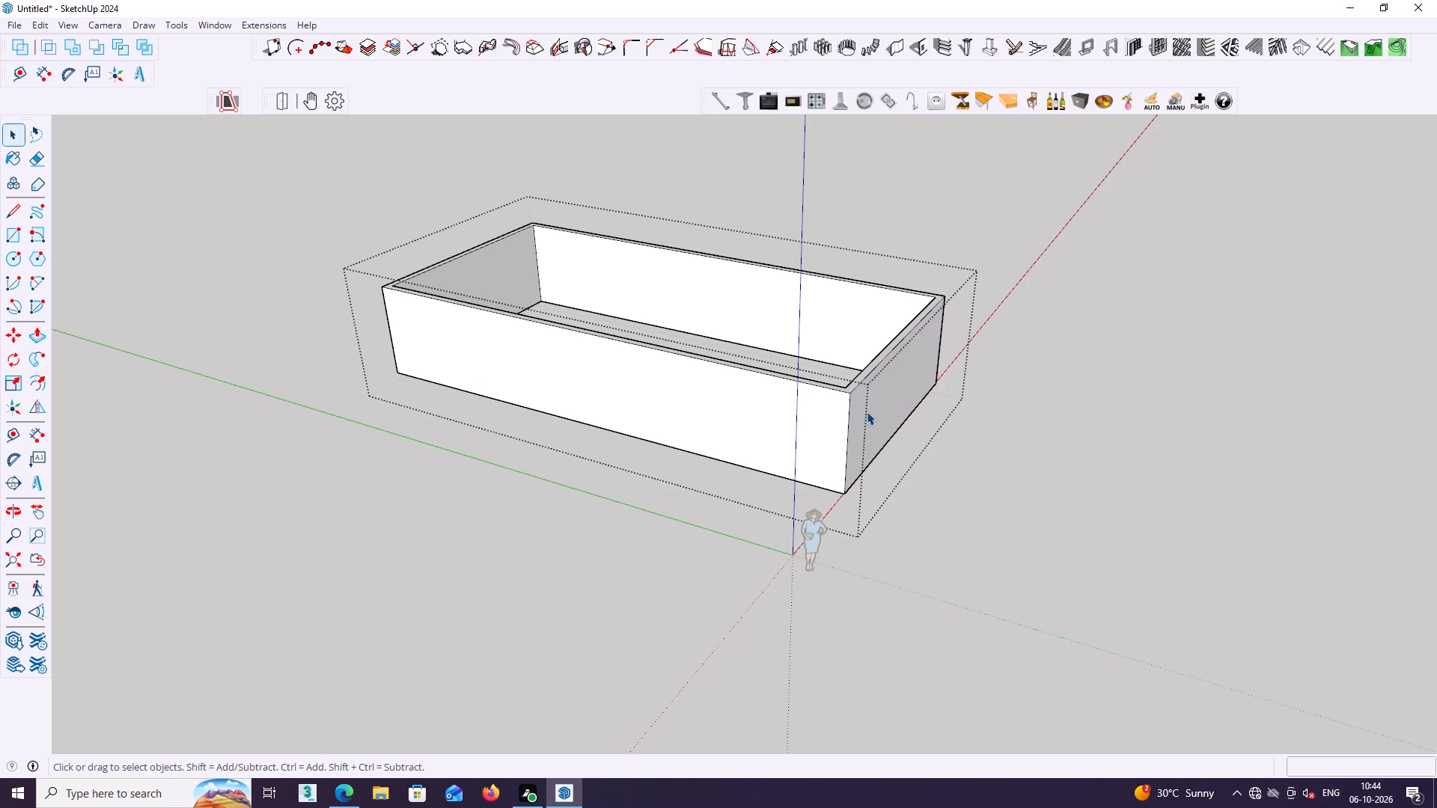
# Push the outer face of the short wall nearest the scale figure inward by its 9" thickness.
pyautogui.click(867, 411)
pyautogui.press('p')
pyautogui.click(867, 411)
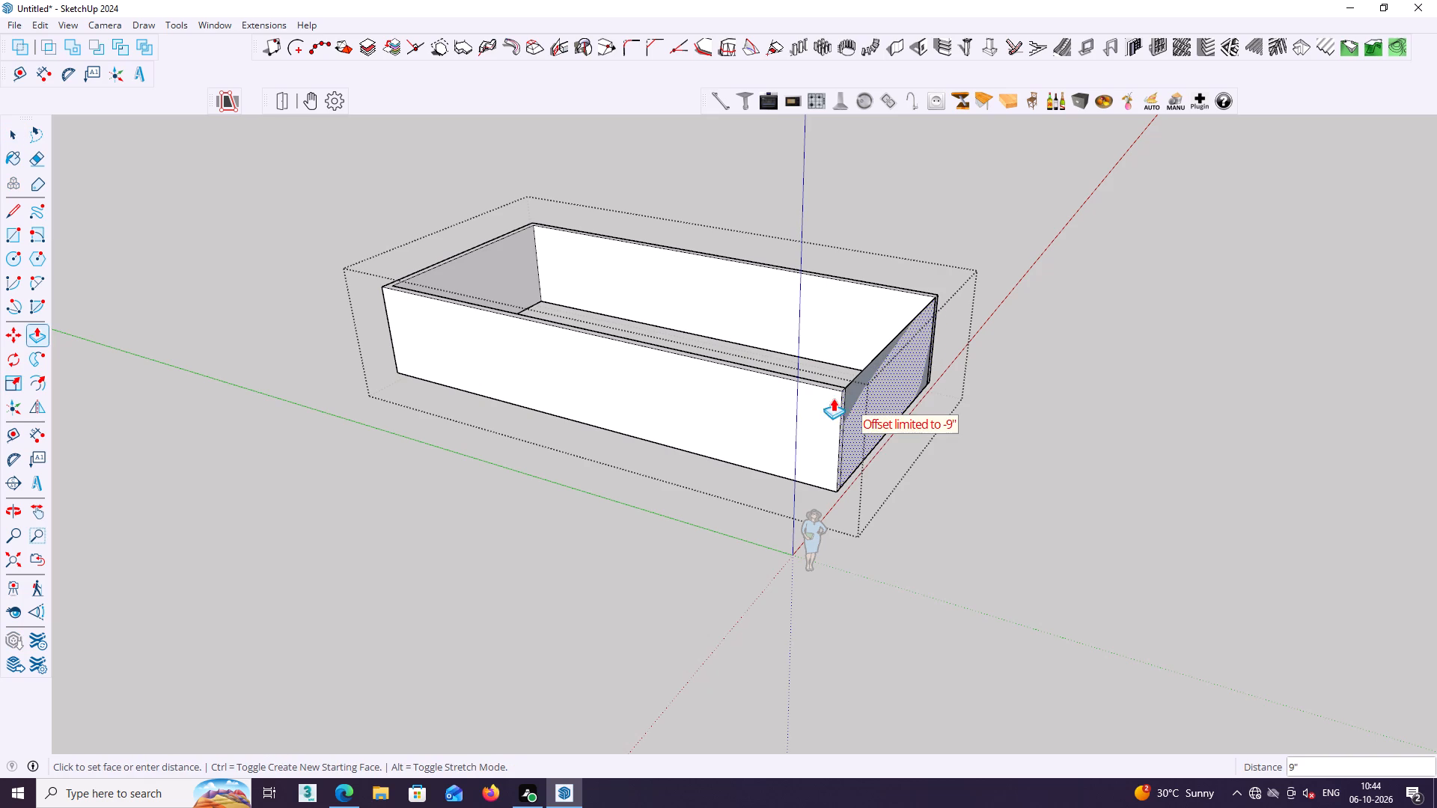
pyautogui.click(838, 392)
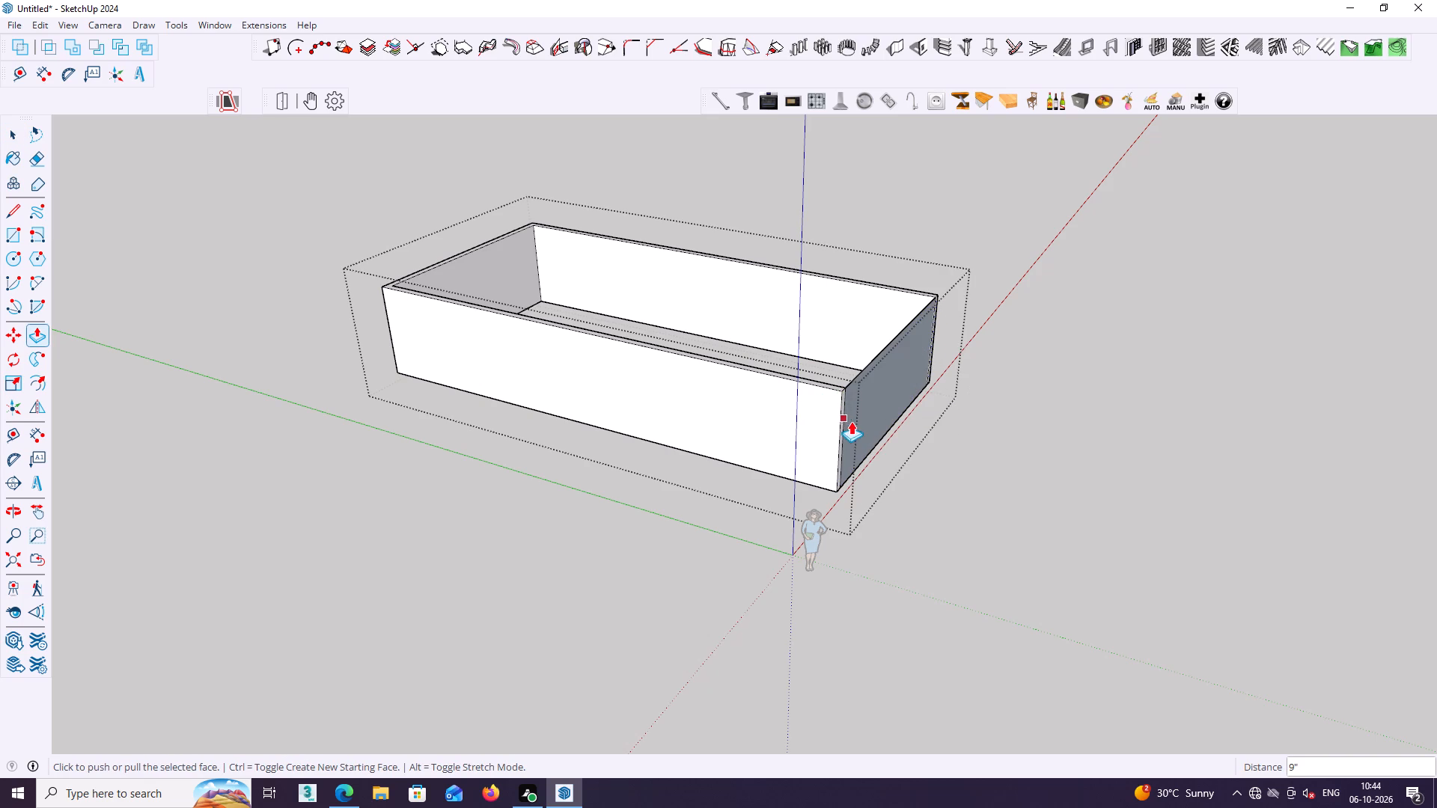
pyautogui.moveTo(861, 431); pyautogui.dragTo(787, 431, button='middle')
pyautogui.press('space')
# Push the end of the long wall on the scale figure's side back about 11' 4 7/16".
pyautogui.moveTo(804, 432); pyautogui.dragTo(696, 432, button='middle')
pyautogui.scroll(3, 742, 443)
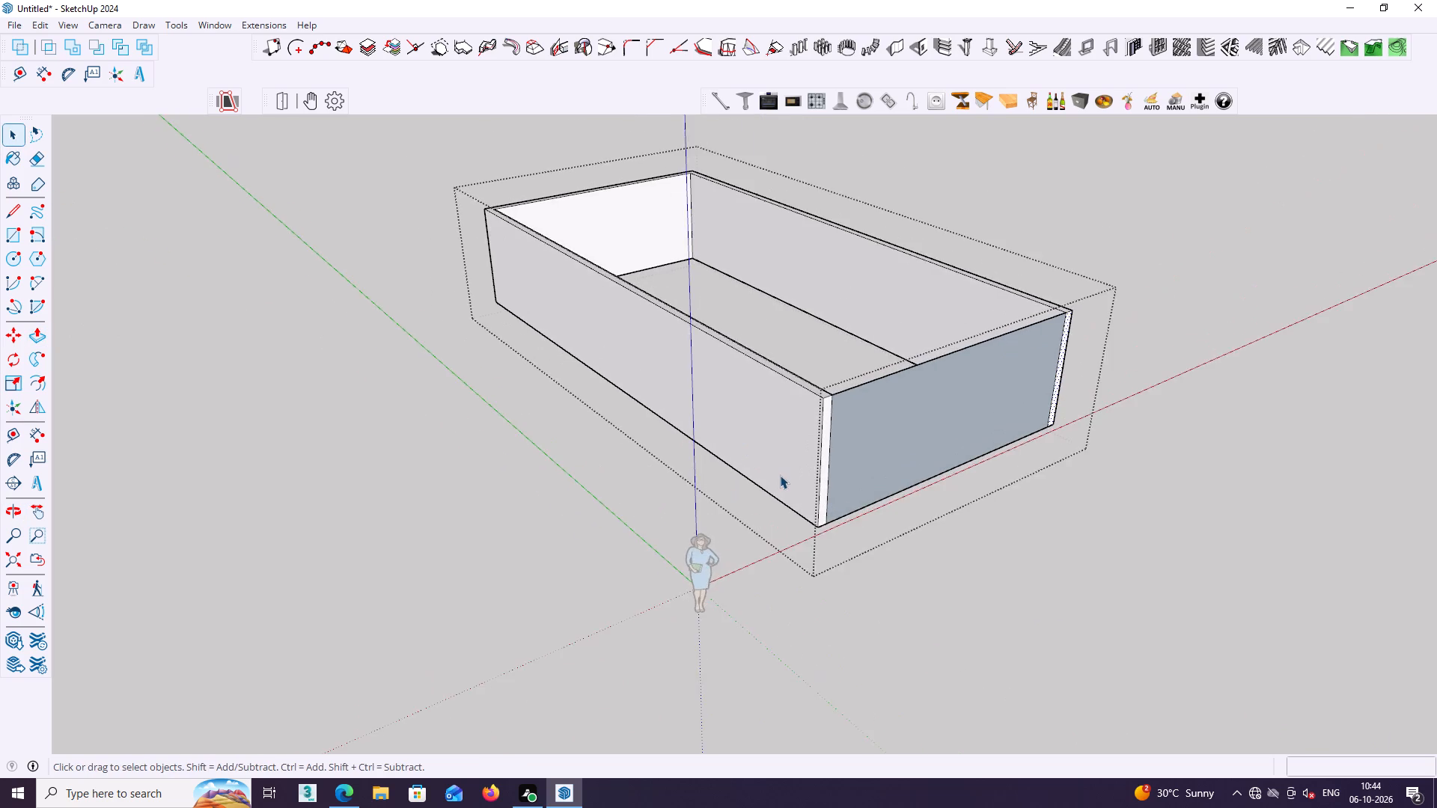
pyautogui.scroll(1, 780, 475)
pyautogui.click(835, 457)
pyautogui.press('p')
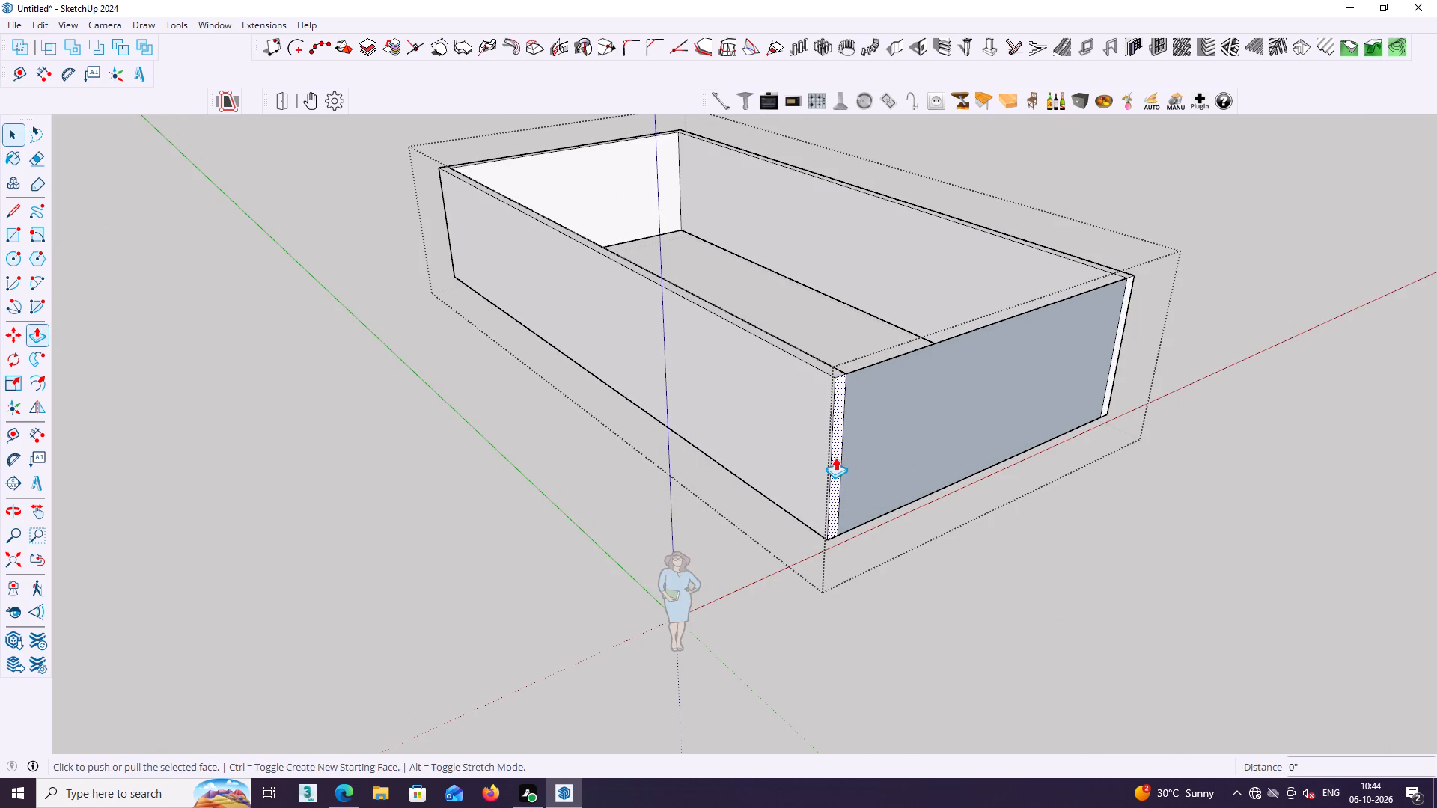
pyautogui.click(835, 457)
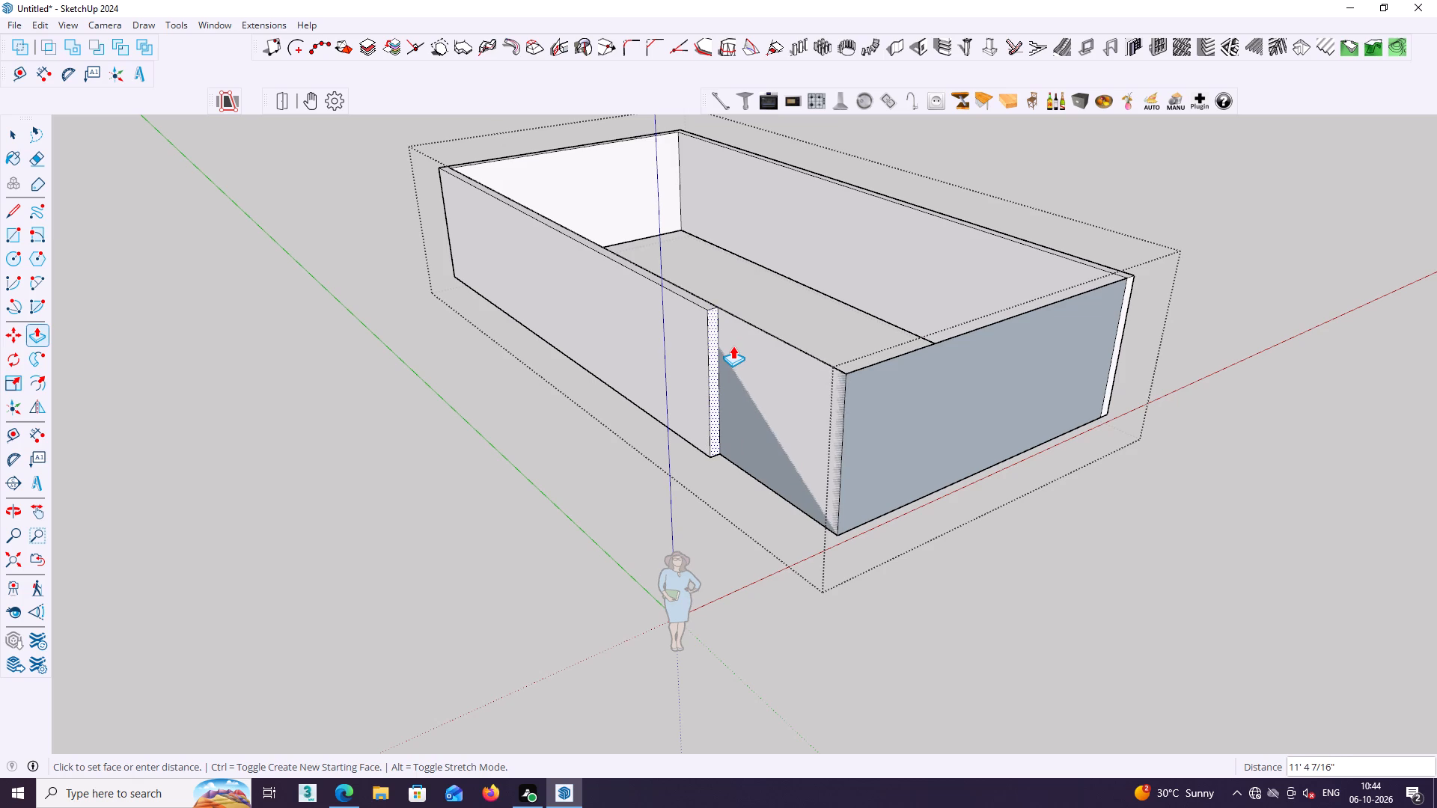
pyautogui.click(733, 346)
pyautogui.press('space')
# Push/pull the remaining short end face 11' 4 7/16" to align with the shortened long wall, and exit the group.
pyautogui.moveTo(772, 352); pyautogui.dragTo(728, 373, button='middle')
pyautogui.scroll(2, 867, 417)
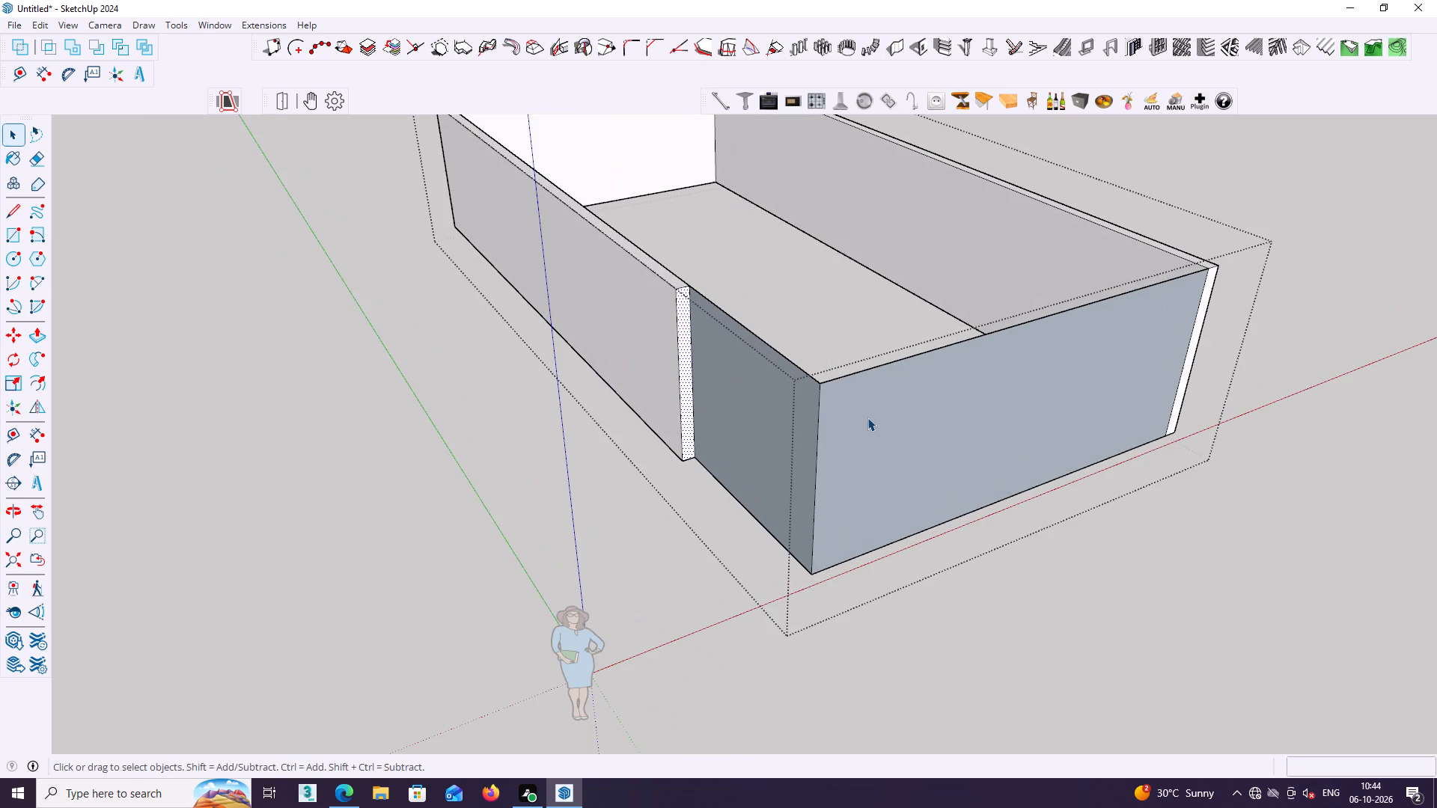
pyautogui.click(867, 423)
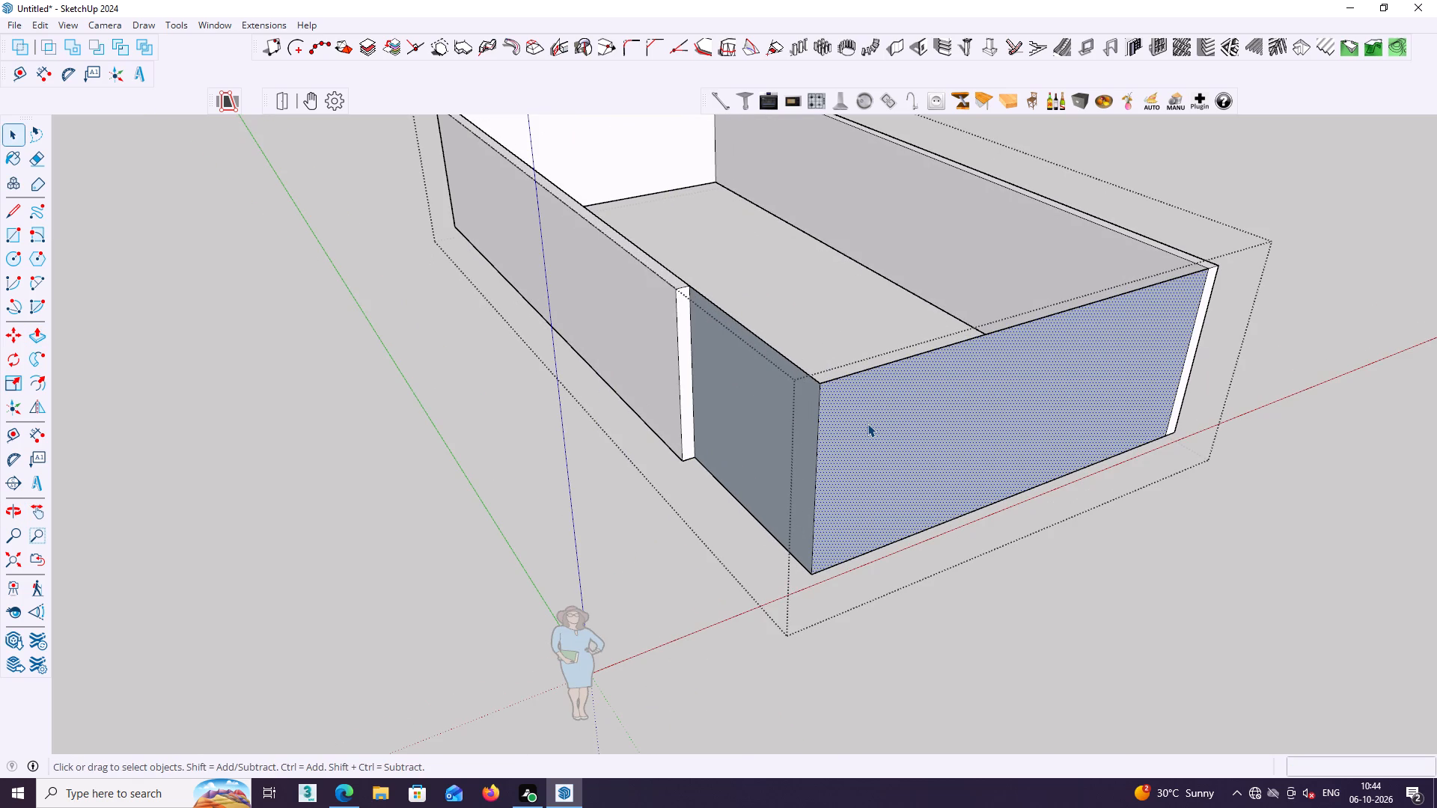
pyautogui.press('p')
pyautogui.click(867, 423)
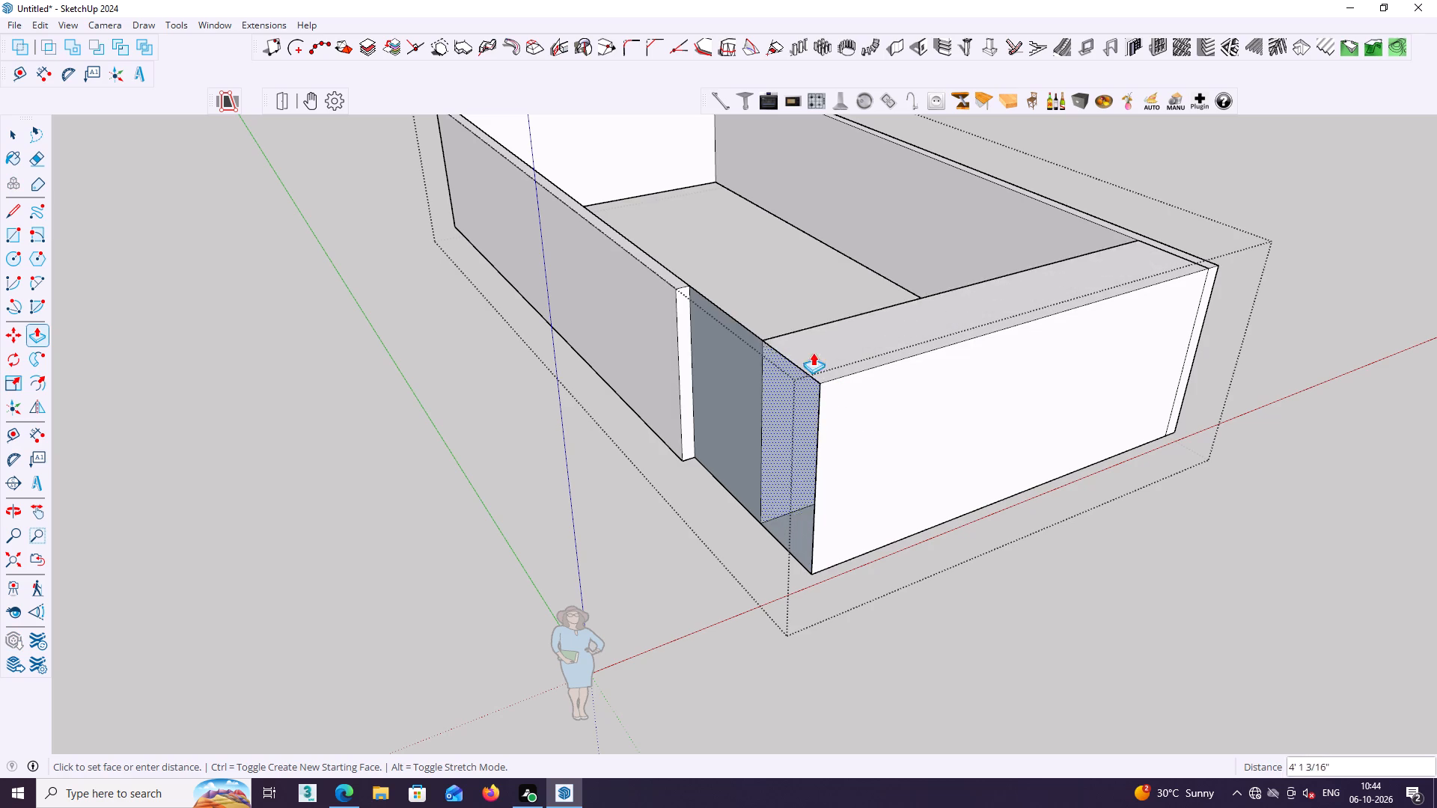
pyautogui.click(698, 285)
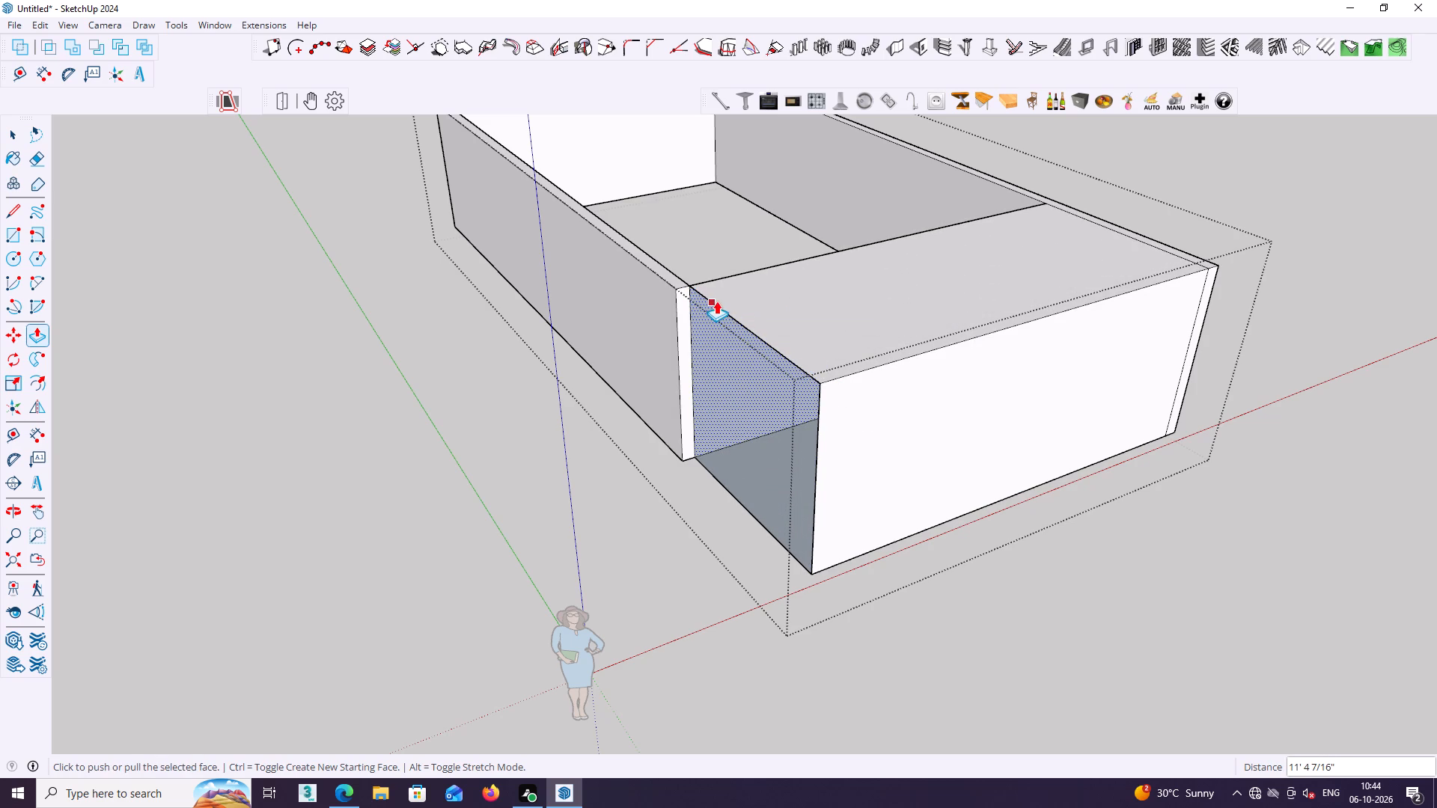
pyautogui.press('space')
pyautogui.click(1022, 623)
# Reopen the wall group and delete the front and top faces of the block between the long walls.
pyautogui.moveTo(986, 572); pyautogui.dragTo(992, 580, button='middle')
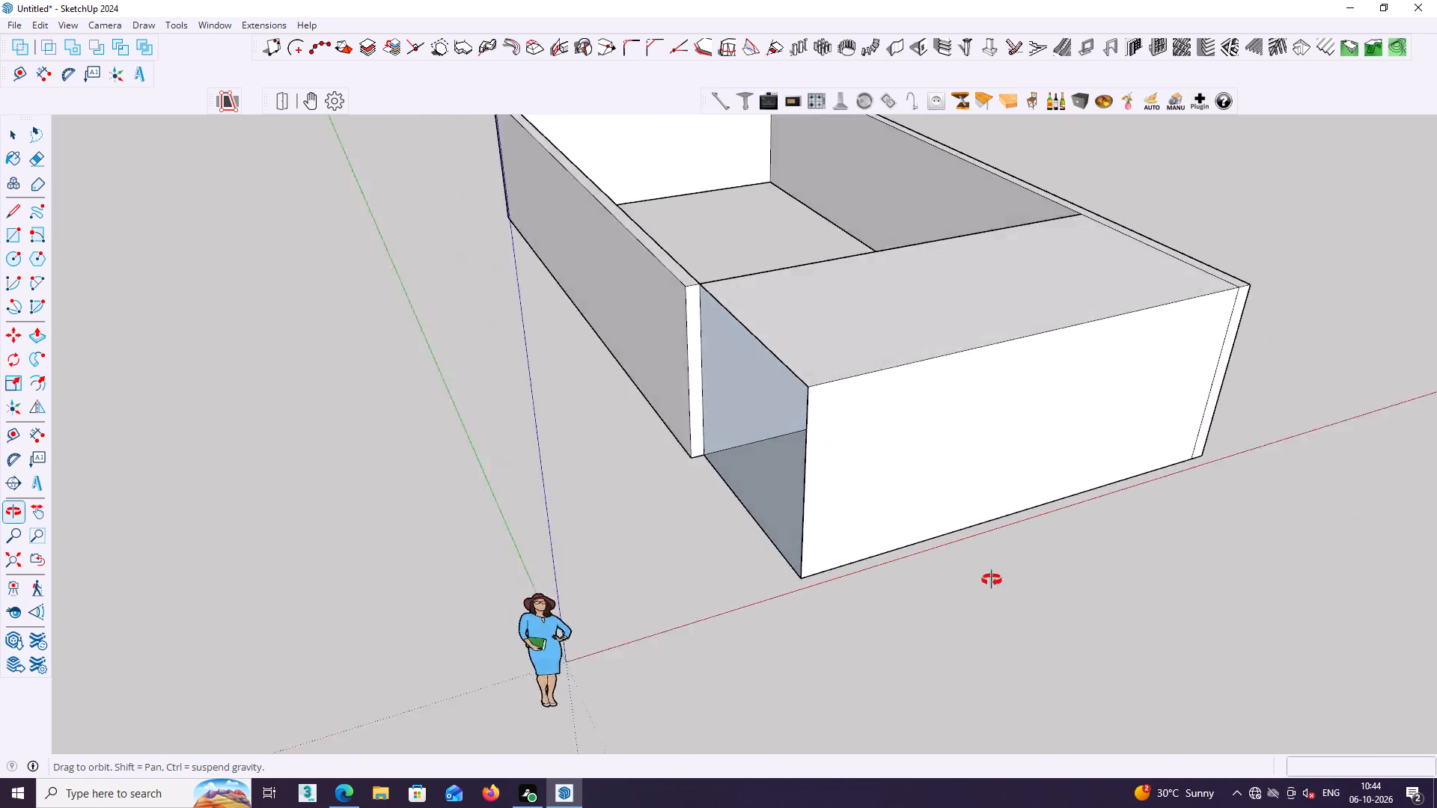
pyautogui.moveTo(992, 580); pyautogui.dragTo(1081, 586, button='middle')
pyautogui.click(836, 274)
pyautogui.click(862, 302)
pyautogui.doubleClick(873, 308)
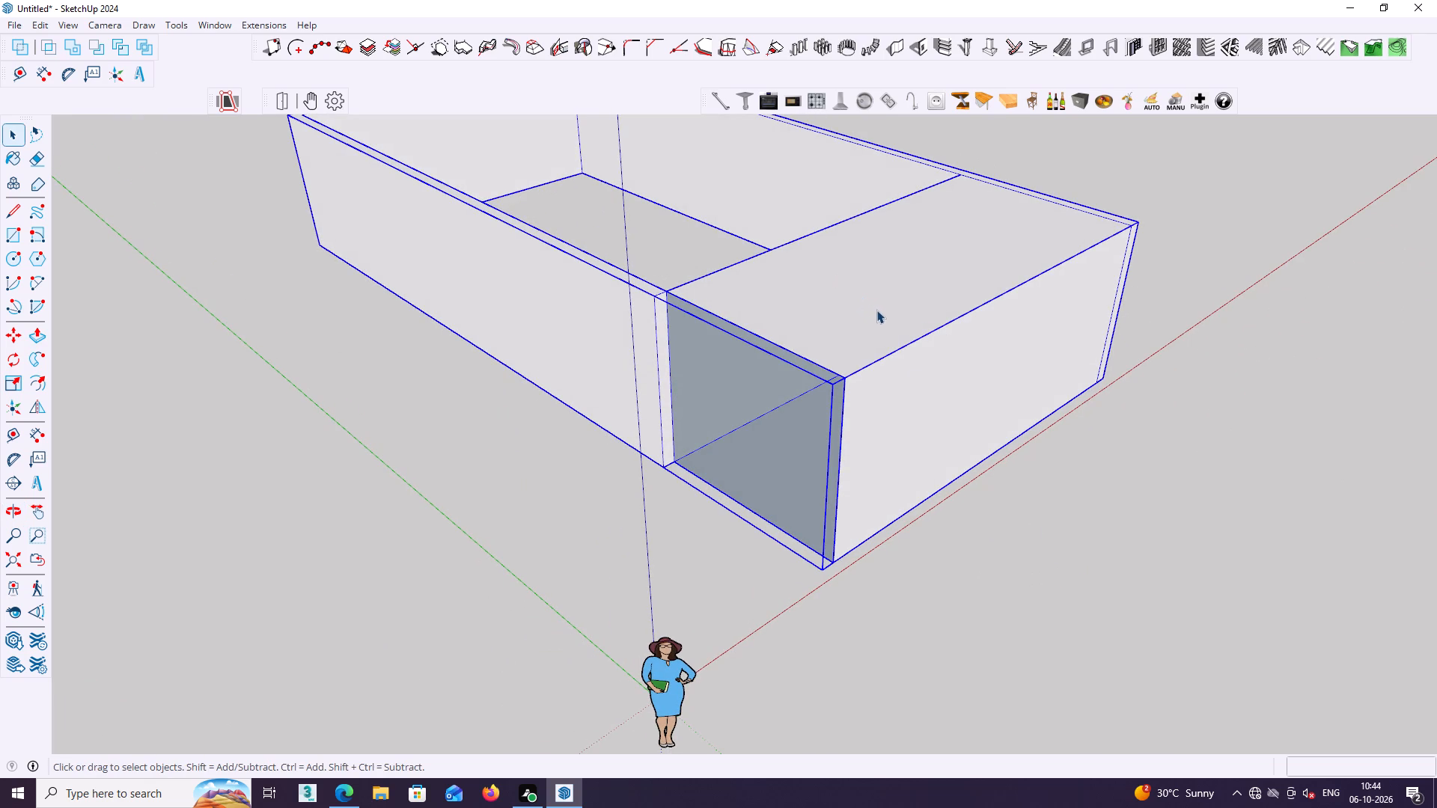
pyautogui.click(989, 337)
pyautogui.moveTo(1134, 315); pyautogui.dragTo(860, 307, button='middle')
pyautogui.scroll(1, 1139, 413)
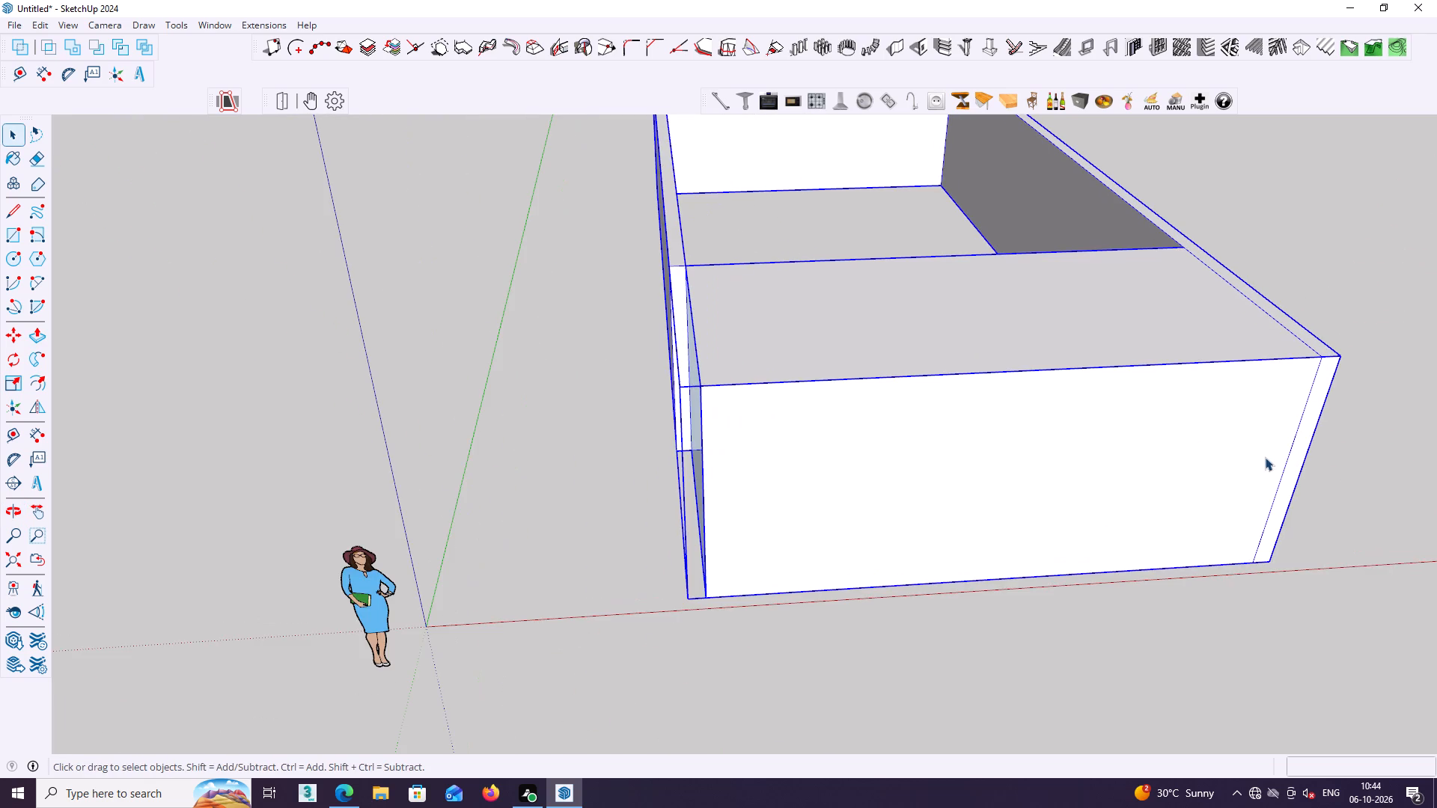
pyautogui.moveTo(1265, 457); pyautogui.dragTo(838, 409, button='middle')
pyautogui.tripleClick(872, 397)
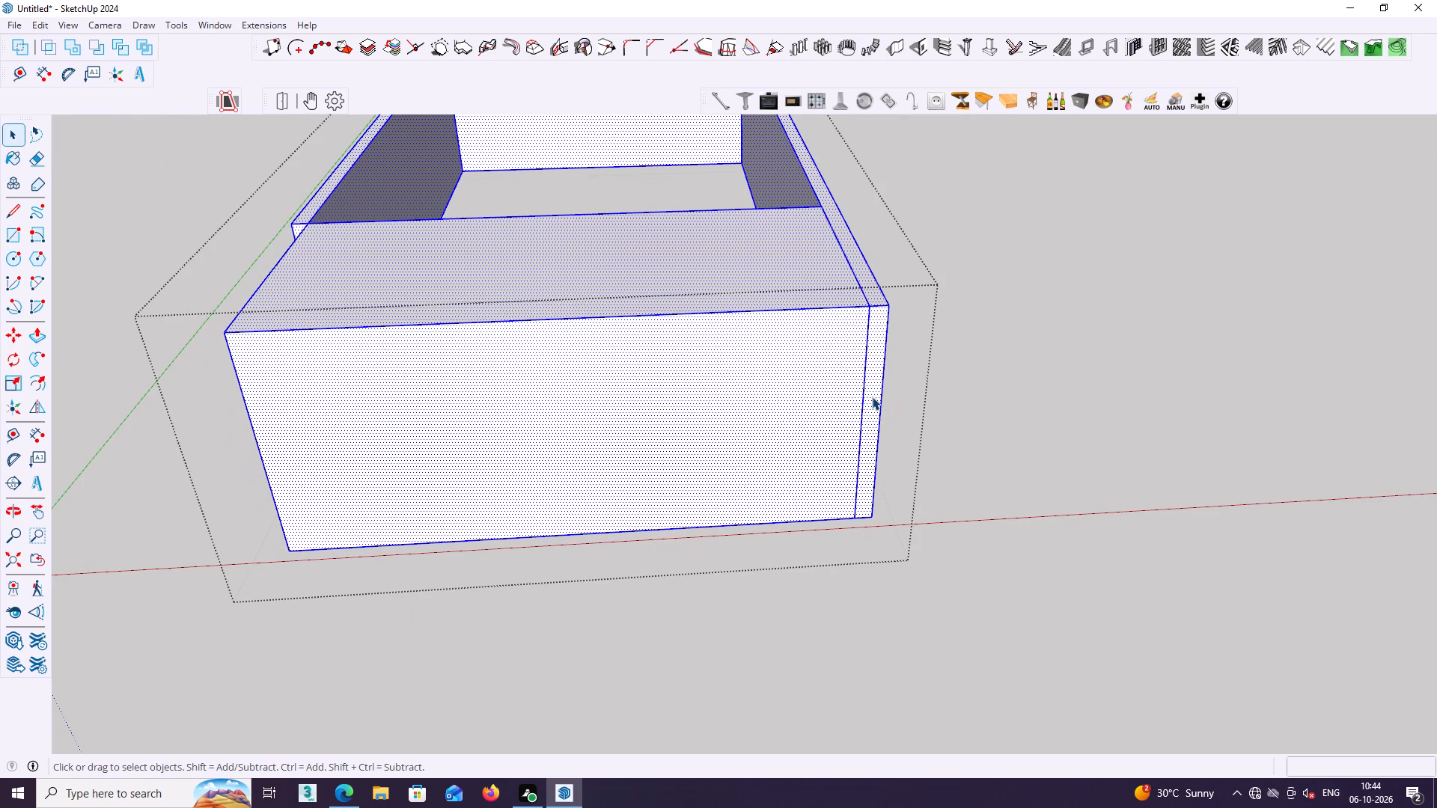
pyautogui.click(822, 395)
pyautogui.press('Delete')
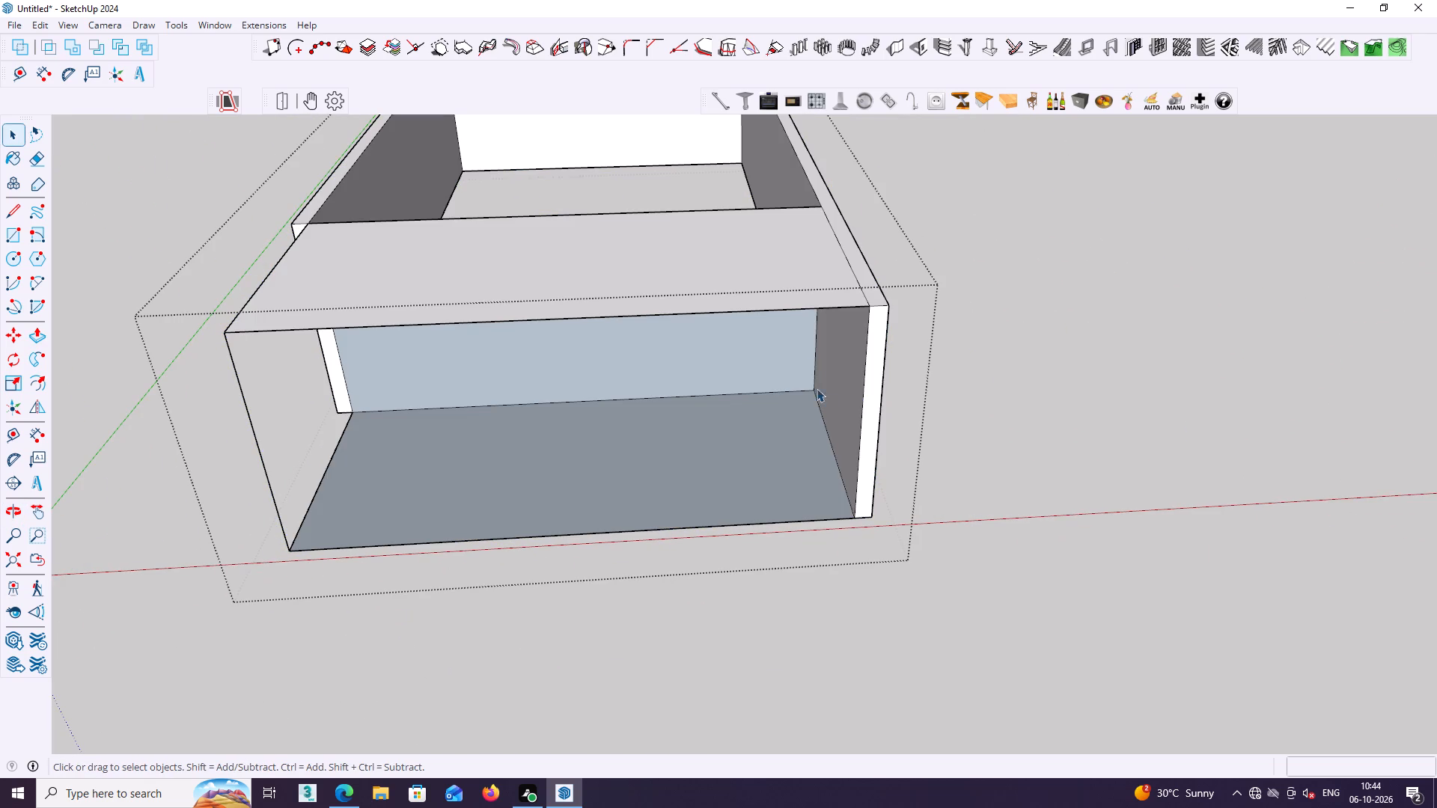
pyautogui.click(808, 282)
pyautogui.press('Delete')
# Push the end of the other long wall back 11' 4 7/16" to match the shortened wall, and exit the group.
pyautogui.moveTo(812, 309); pyautogui.dragTo(862, 393, button='middle')
pyautogui.scroll(-1, 811, 362)
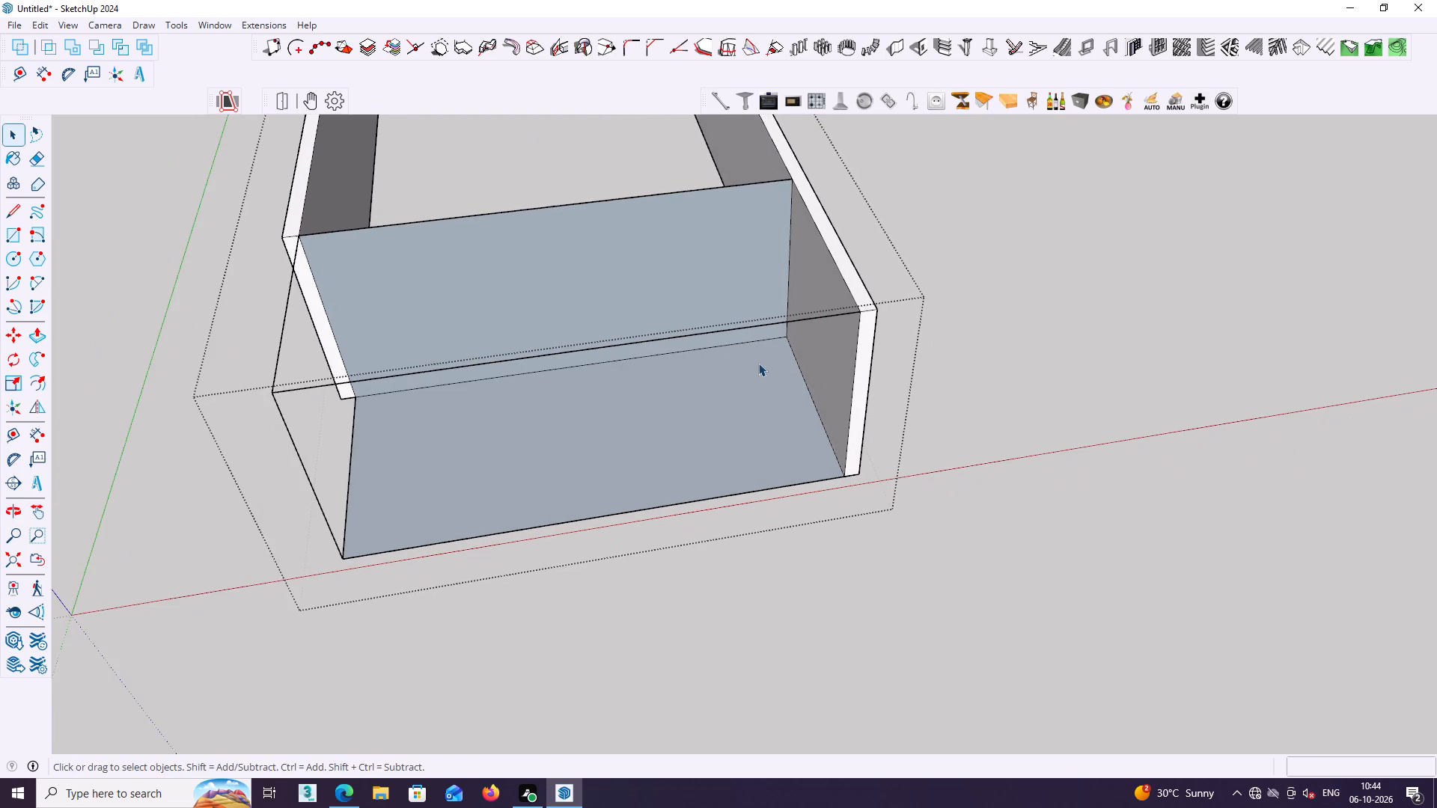
pyautogui.moveTo(725, 361); pyautogui.dragTo(725, 320, button='middle')
pyautogui.click(864, 386)
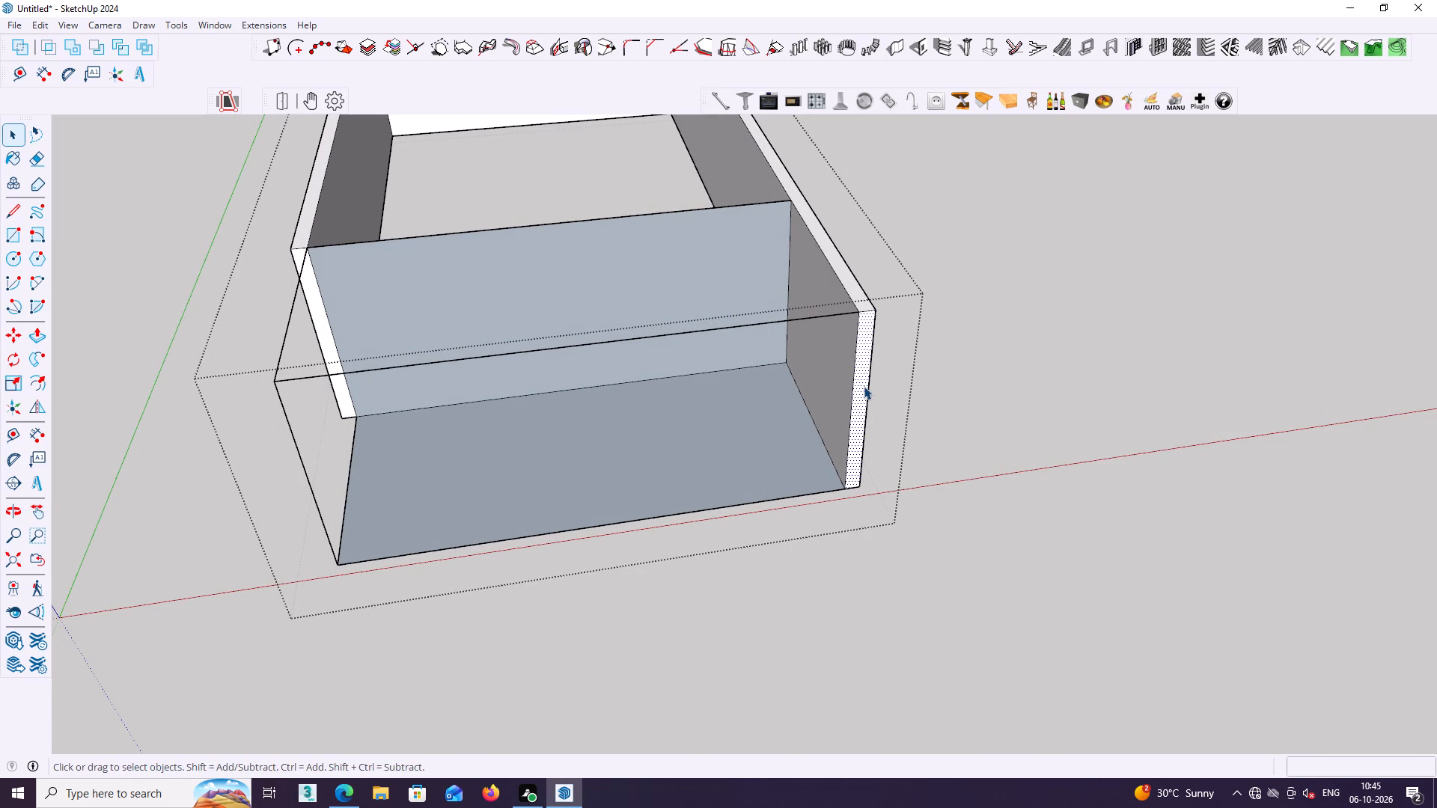
pyautogui.press('p')
pyautogui.click(864, 386)
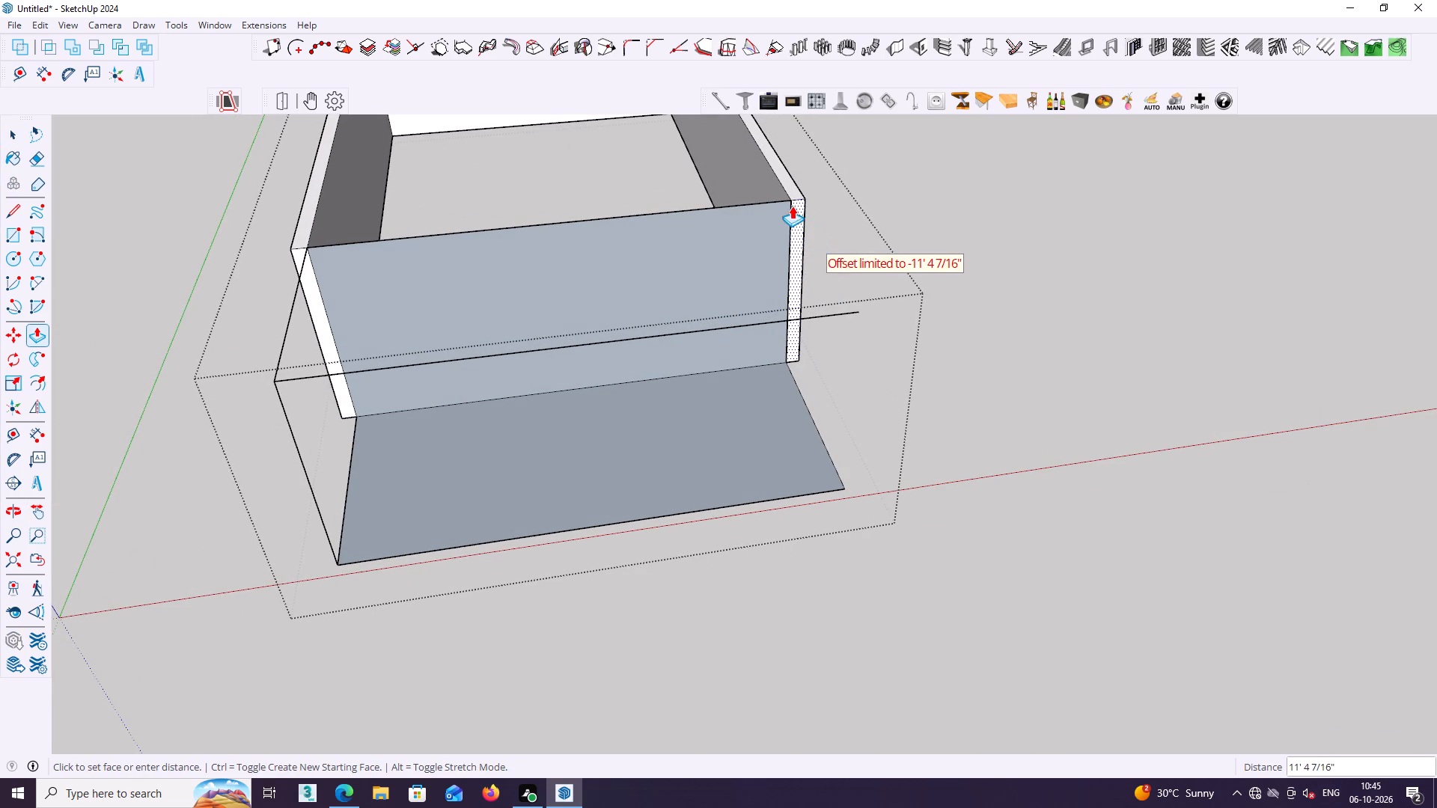
pyautogui.click(788, 201)
pyautogui.press('space')
pyautogui.click(959, 257)
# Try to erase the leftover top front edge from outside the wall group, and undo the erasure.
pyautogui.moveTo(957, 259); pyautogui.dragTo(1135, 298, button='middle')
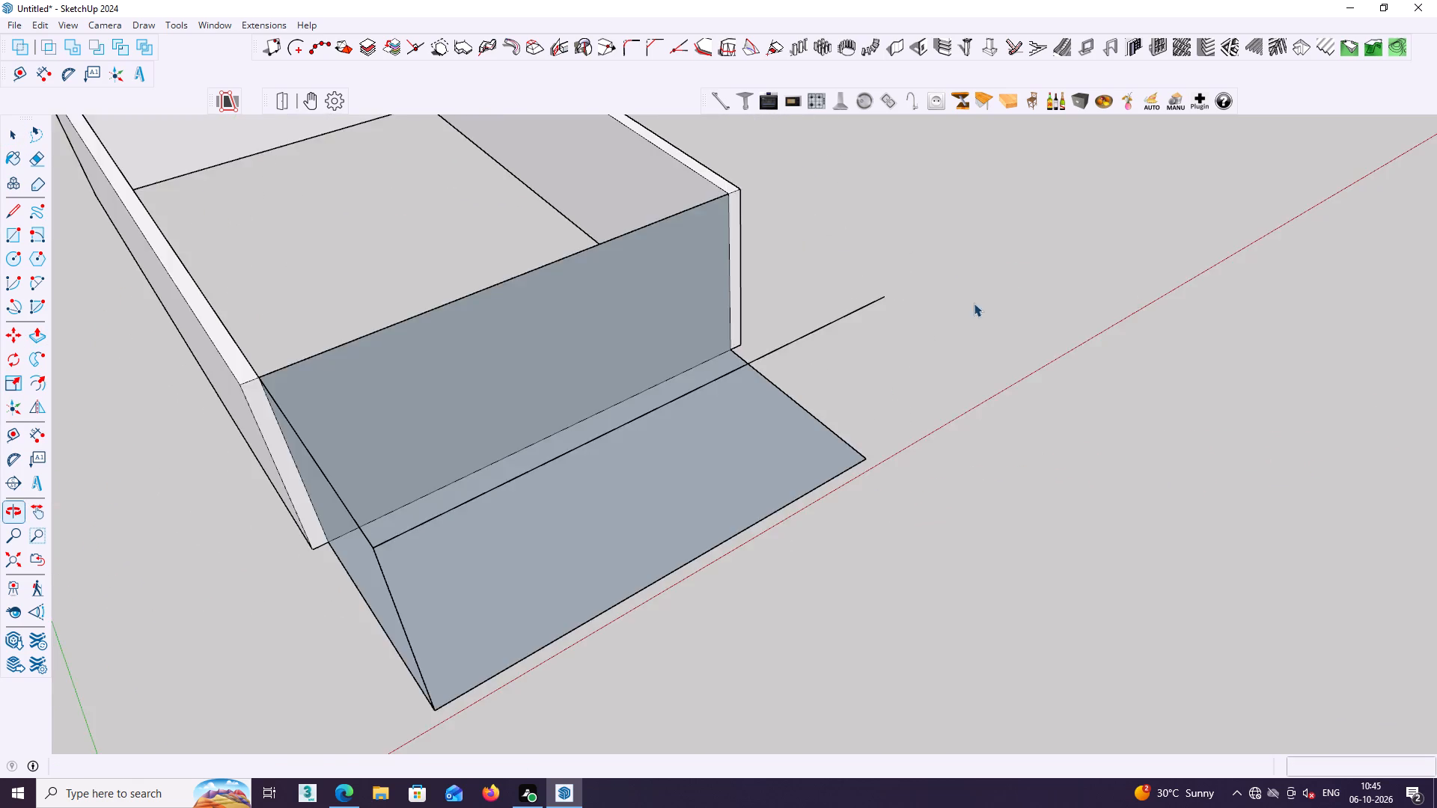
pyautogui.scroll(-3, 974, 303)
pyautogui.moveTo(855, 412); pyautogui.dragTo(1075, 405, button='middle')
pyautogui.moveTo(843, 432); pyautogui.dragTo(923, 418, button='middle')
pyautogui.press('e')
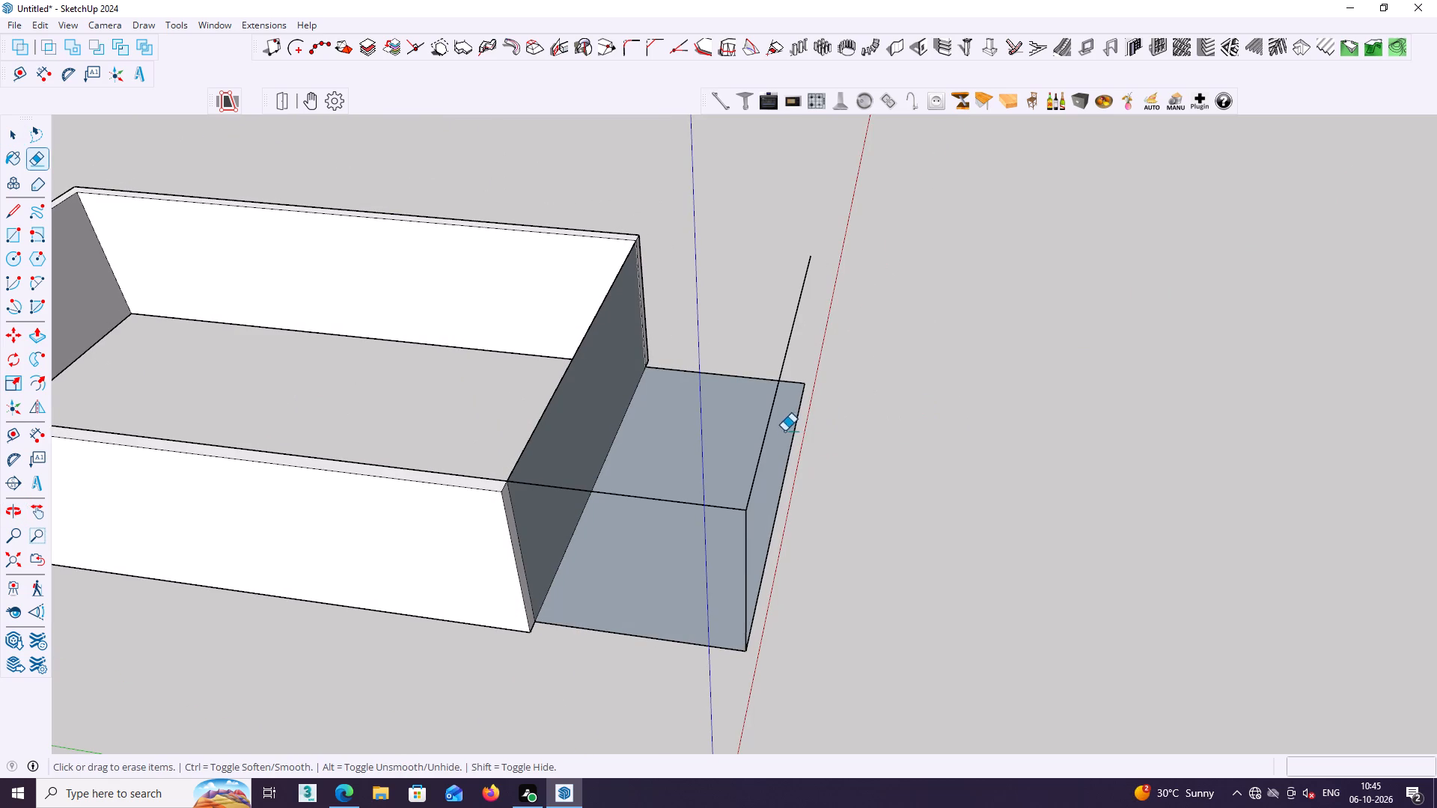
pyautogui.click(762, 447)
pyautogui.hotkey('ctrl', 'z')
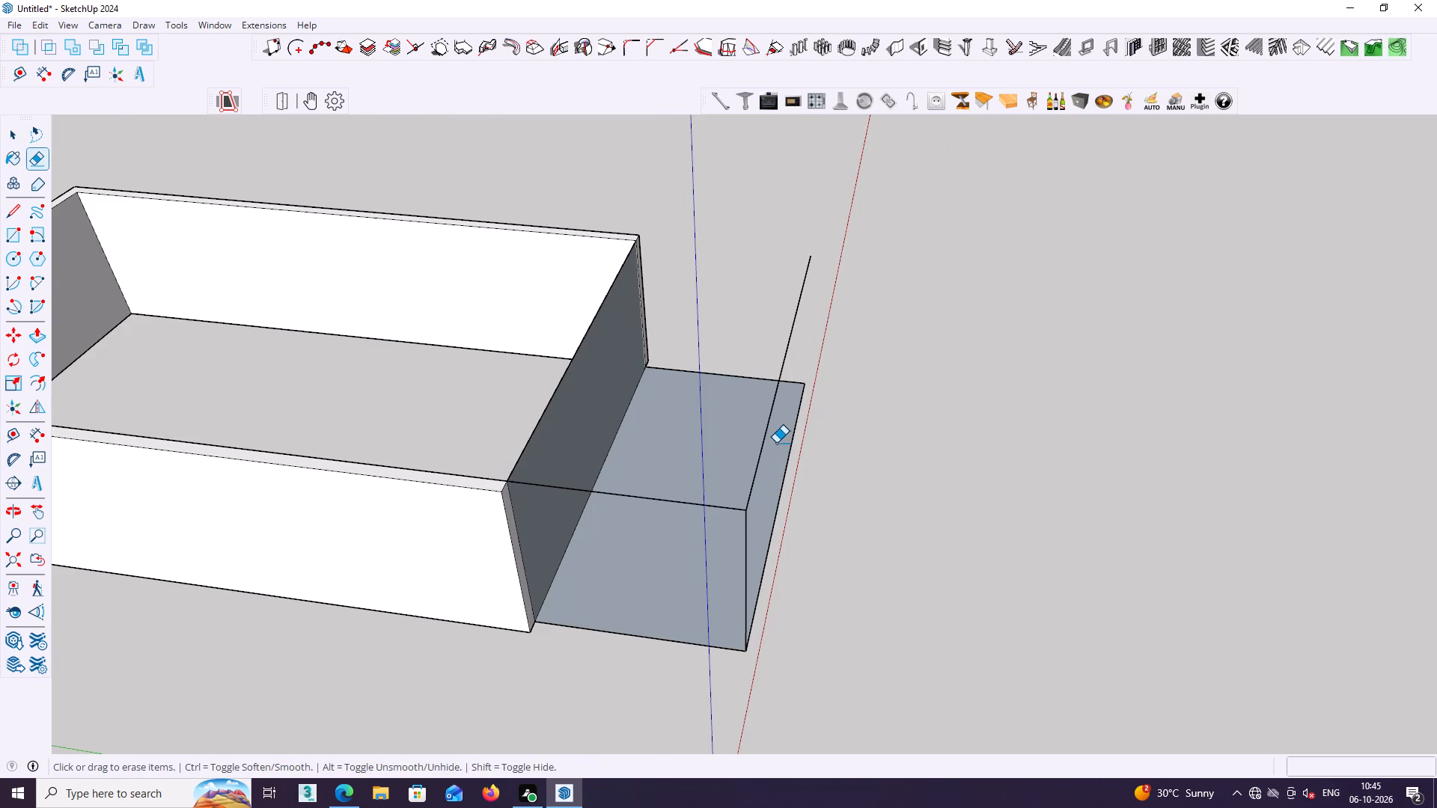
# Reopen the wall group and delete the leftover floor face, its front edge and the loose top front edge.
pyautogui.press('space')
pyautogui.click(780, 449)
pyautogui.click(780, 449)
pyautogui.click(784, 457)
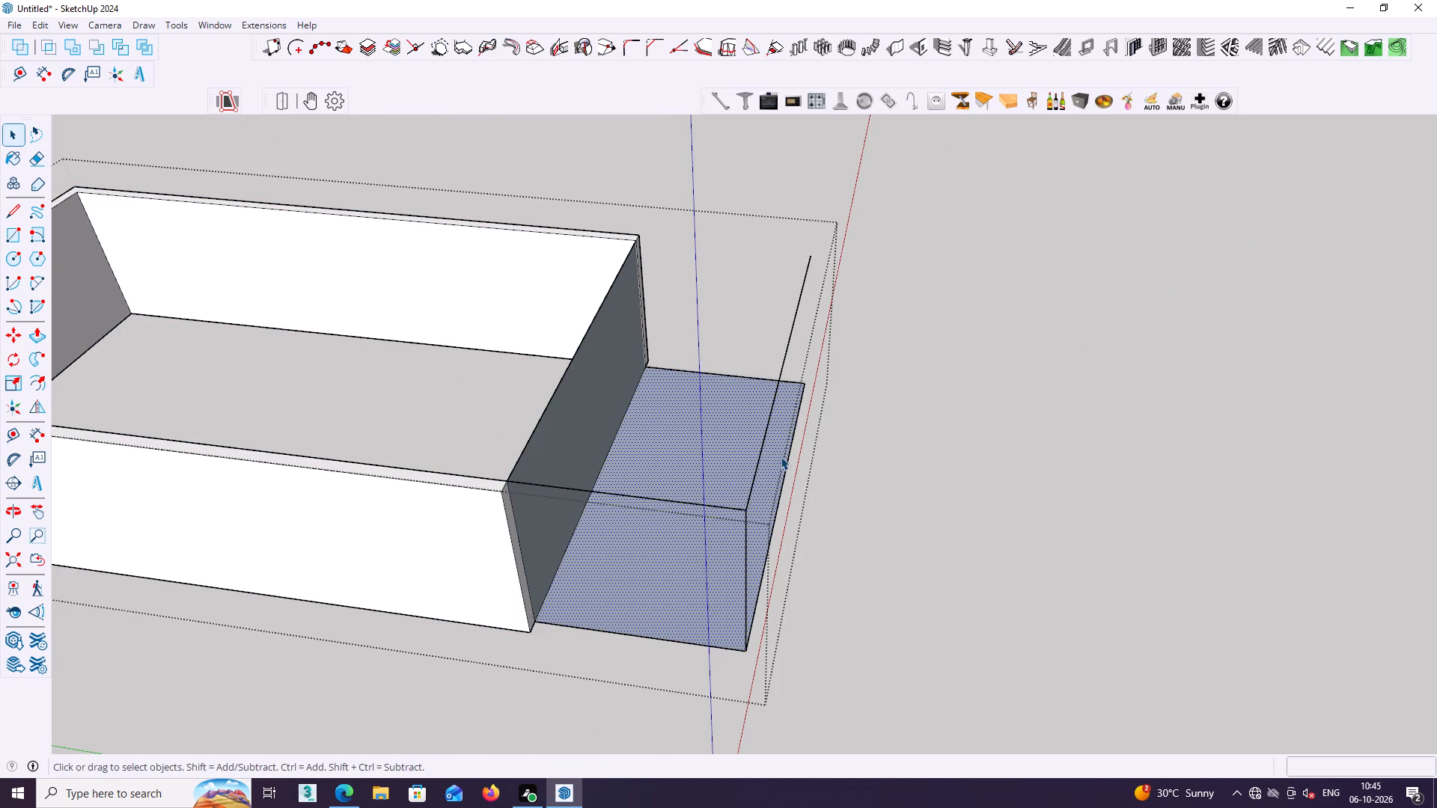
pyautogui.press('Delete')
pyautogui.click(783, 484)
pyautogui.press('Delete')
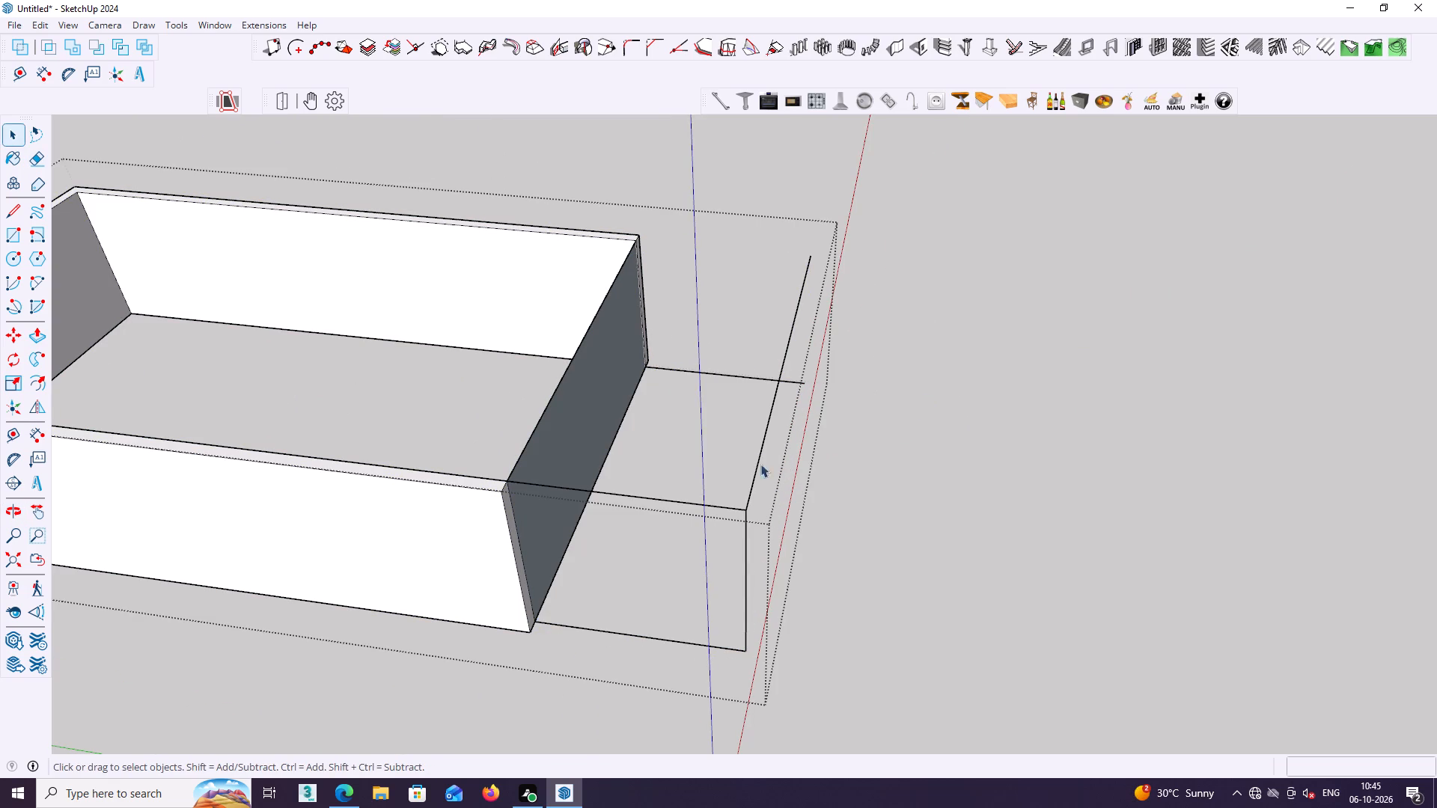
pyautogui.click(756, 456)
pyautogui.press('Delete')
pyautogui.click(757, 457)
pyautogui.press('Delete')
# Erase the remaining loose top, vertical and two floor edges beyond the shortened long walls, and exit the wall group.
pyautogui.press('e')
pyautogui.click(728, 509)
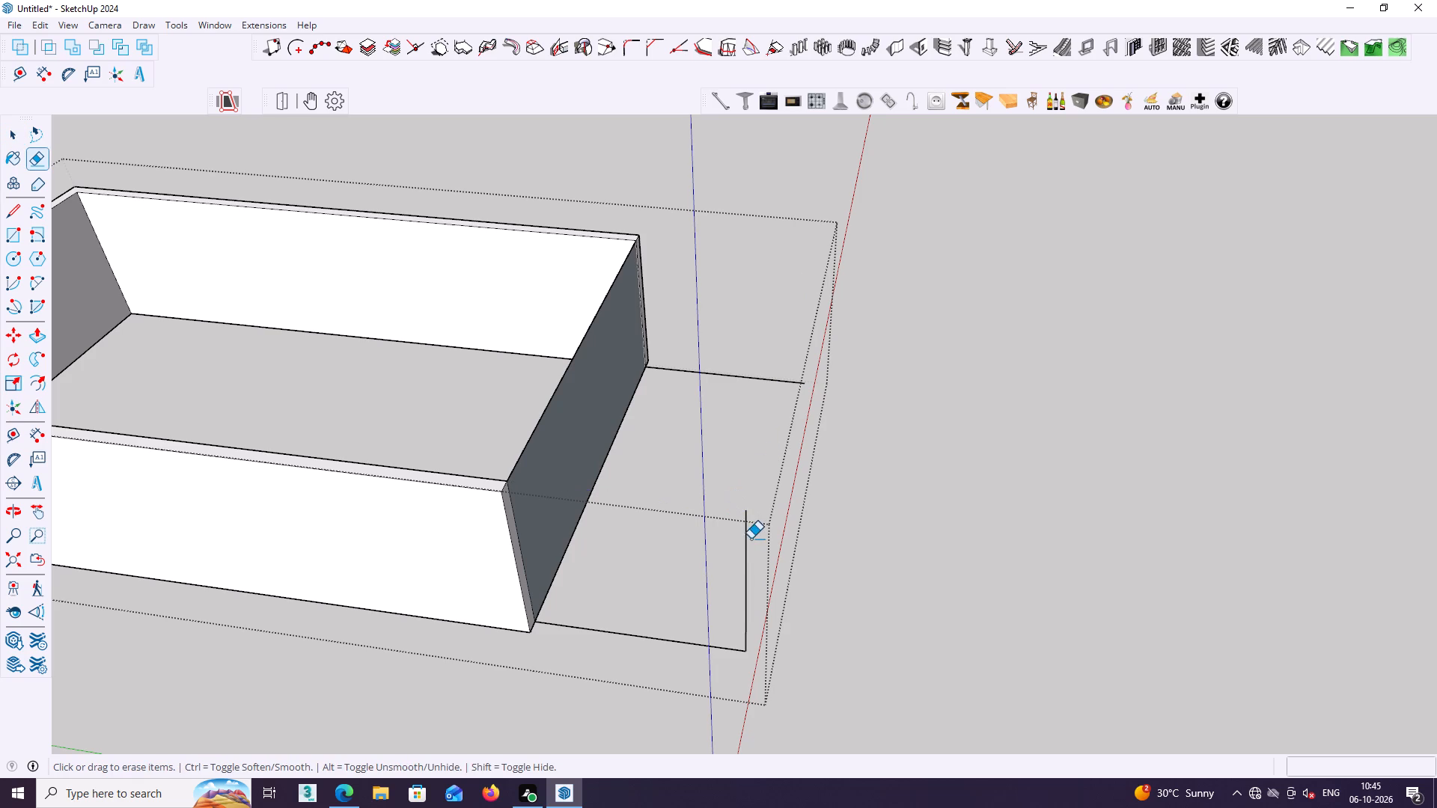
pyautogui.click(748, 539)
pyautogui.click(747, 538)
pyautogui.moveTo(747, 522); pyautogui.dragTo(728, 464, button='middle')
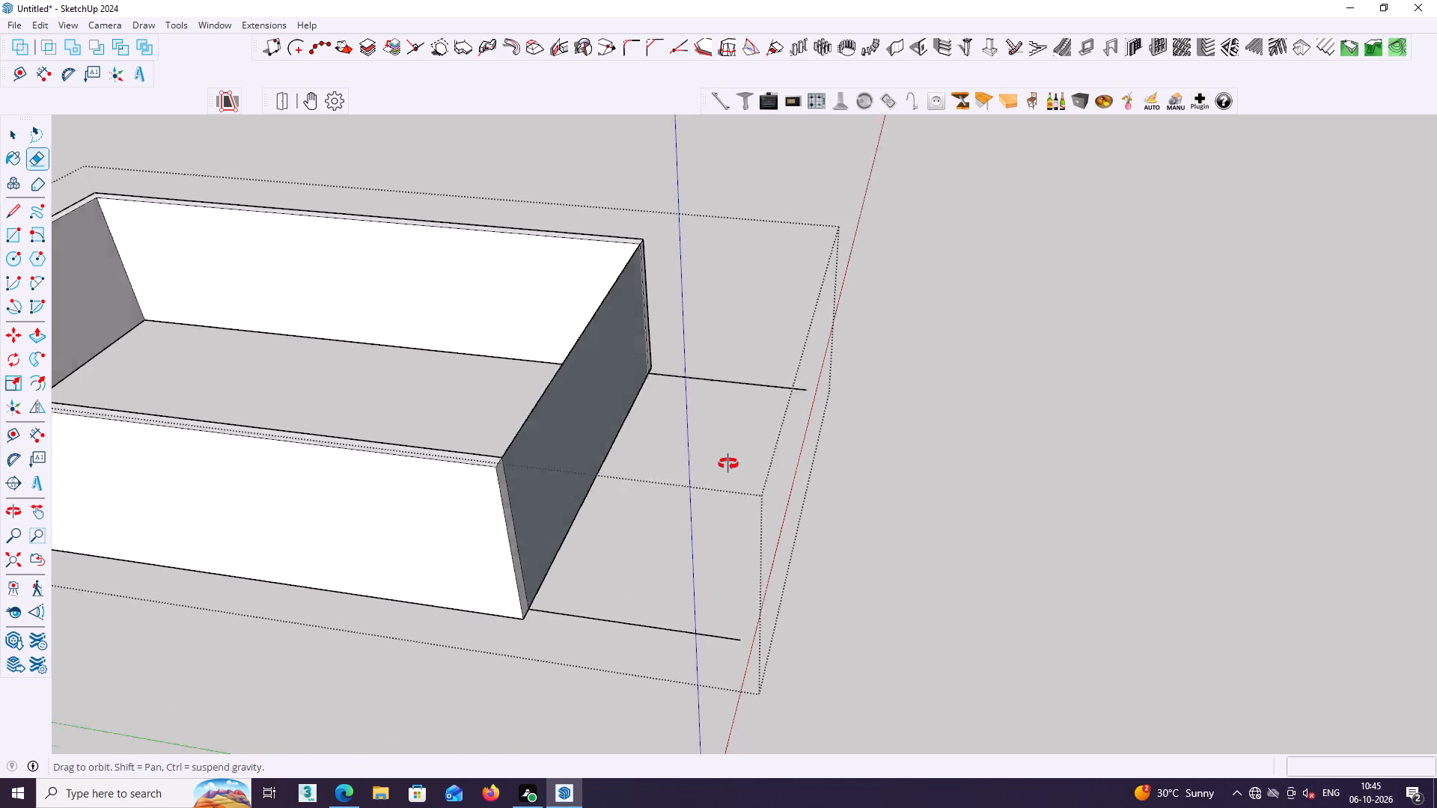
pyautogui.moveTo(728, 464); pyautogui.dragTo(727, 454, button='middle')
pyautogui.click(762, 394)
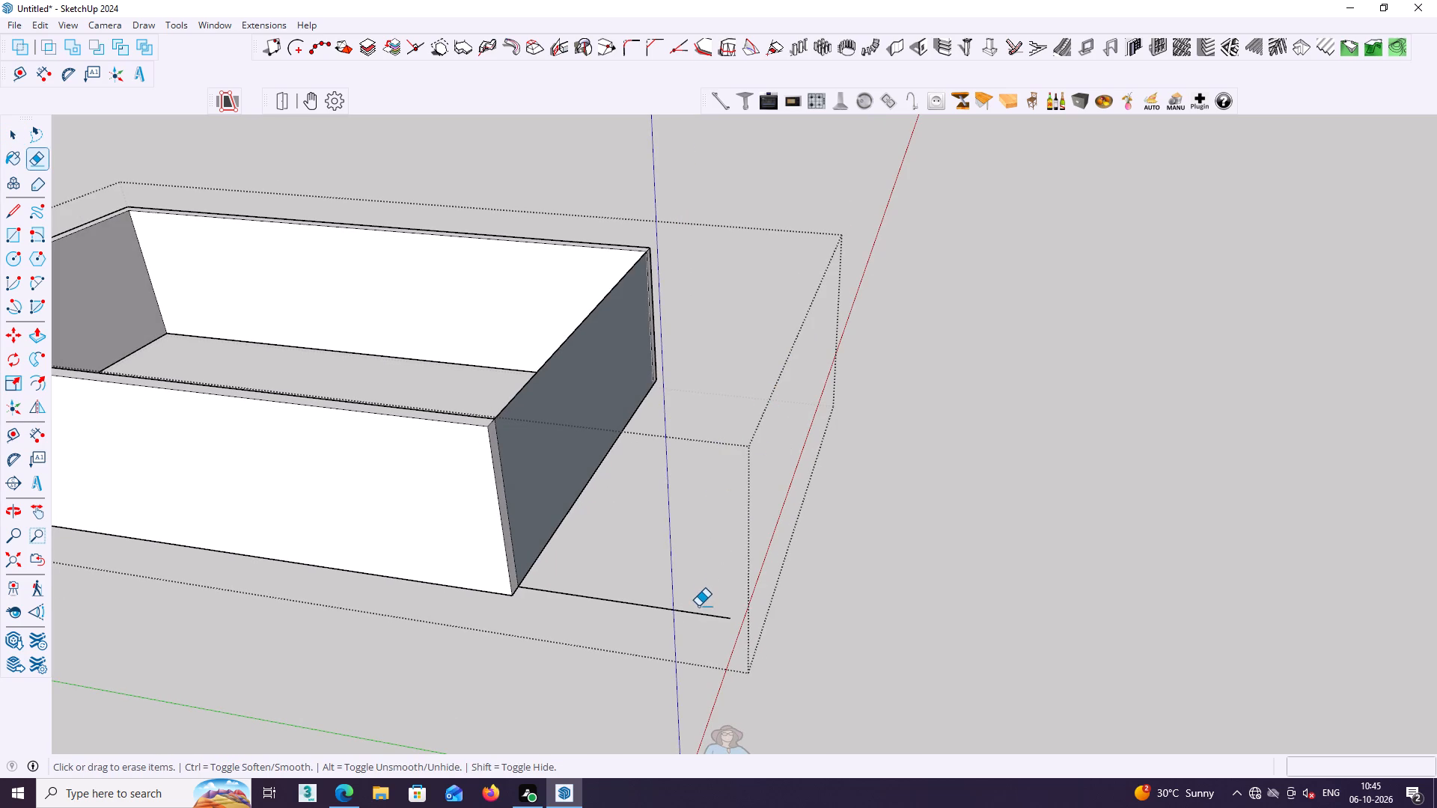
pyautogui.click(695, 611)
pyautogui.moveTo(695, 604); pyautogui.dragTo(638, 539, button='middle')
pyautogui.press('space')
pyautogui.click(756, 519)
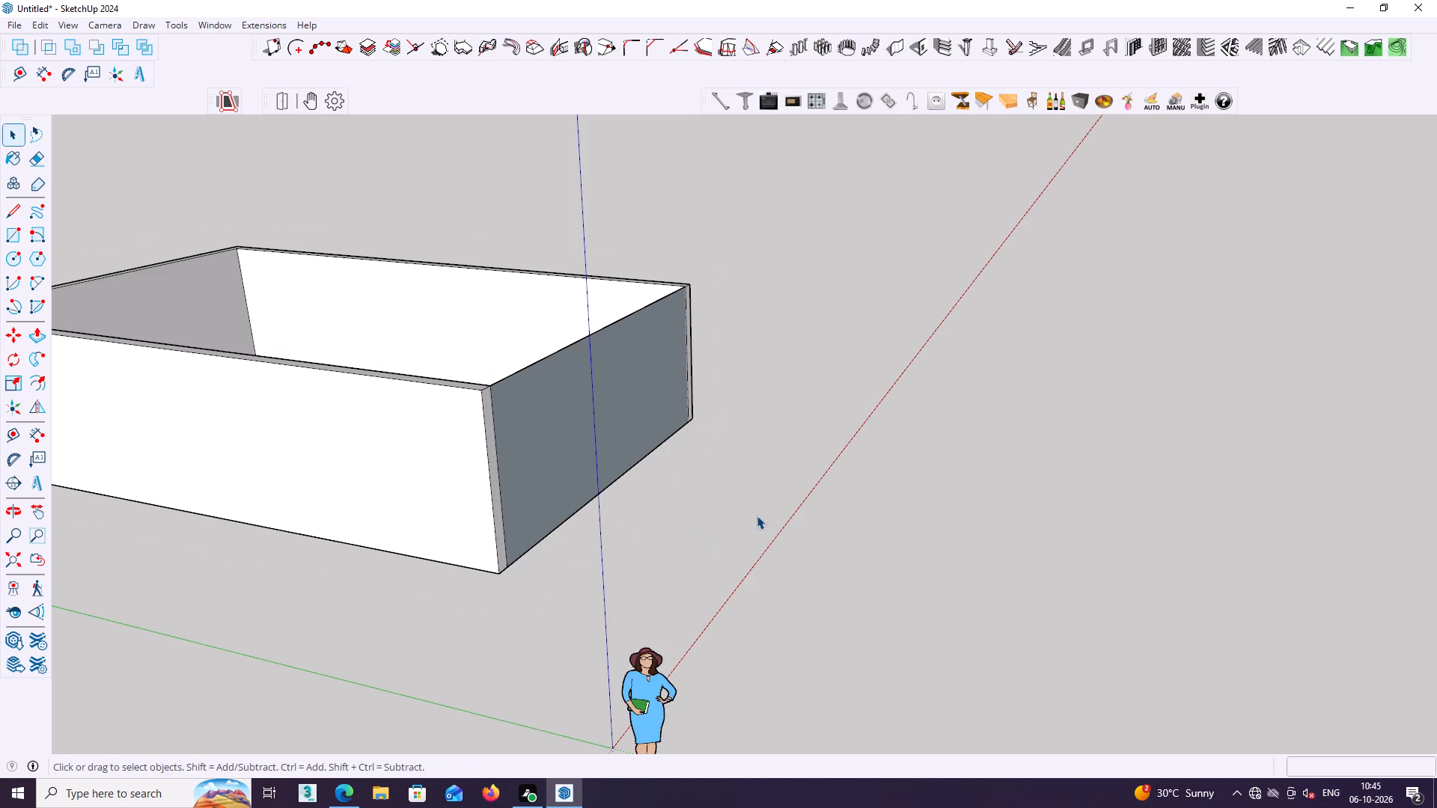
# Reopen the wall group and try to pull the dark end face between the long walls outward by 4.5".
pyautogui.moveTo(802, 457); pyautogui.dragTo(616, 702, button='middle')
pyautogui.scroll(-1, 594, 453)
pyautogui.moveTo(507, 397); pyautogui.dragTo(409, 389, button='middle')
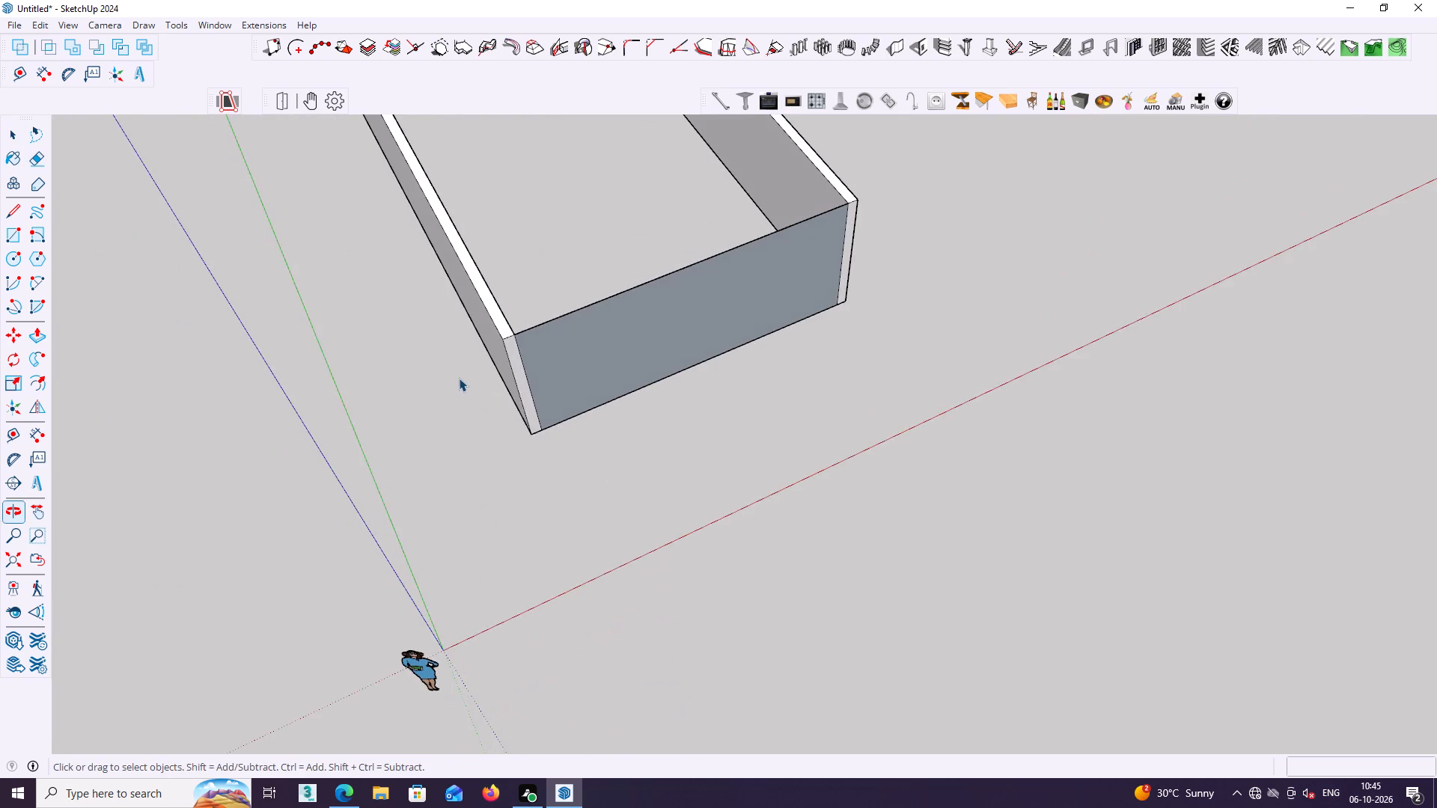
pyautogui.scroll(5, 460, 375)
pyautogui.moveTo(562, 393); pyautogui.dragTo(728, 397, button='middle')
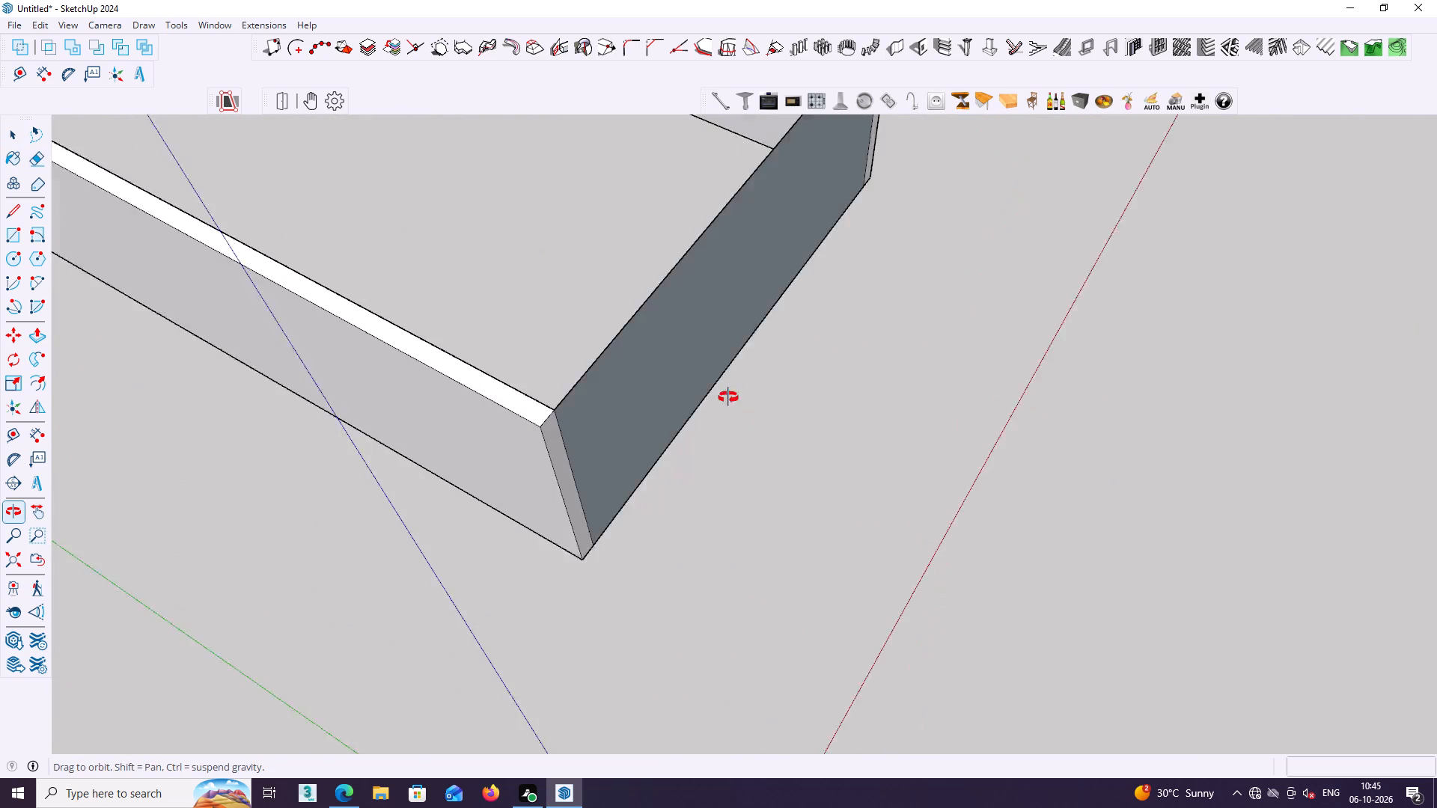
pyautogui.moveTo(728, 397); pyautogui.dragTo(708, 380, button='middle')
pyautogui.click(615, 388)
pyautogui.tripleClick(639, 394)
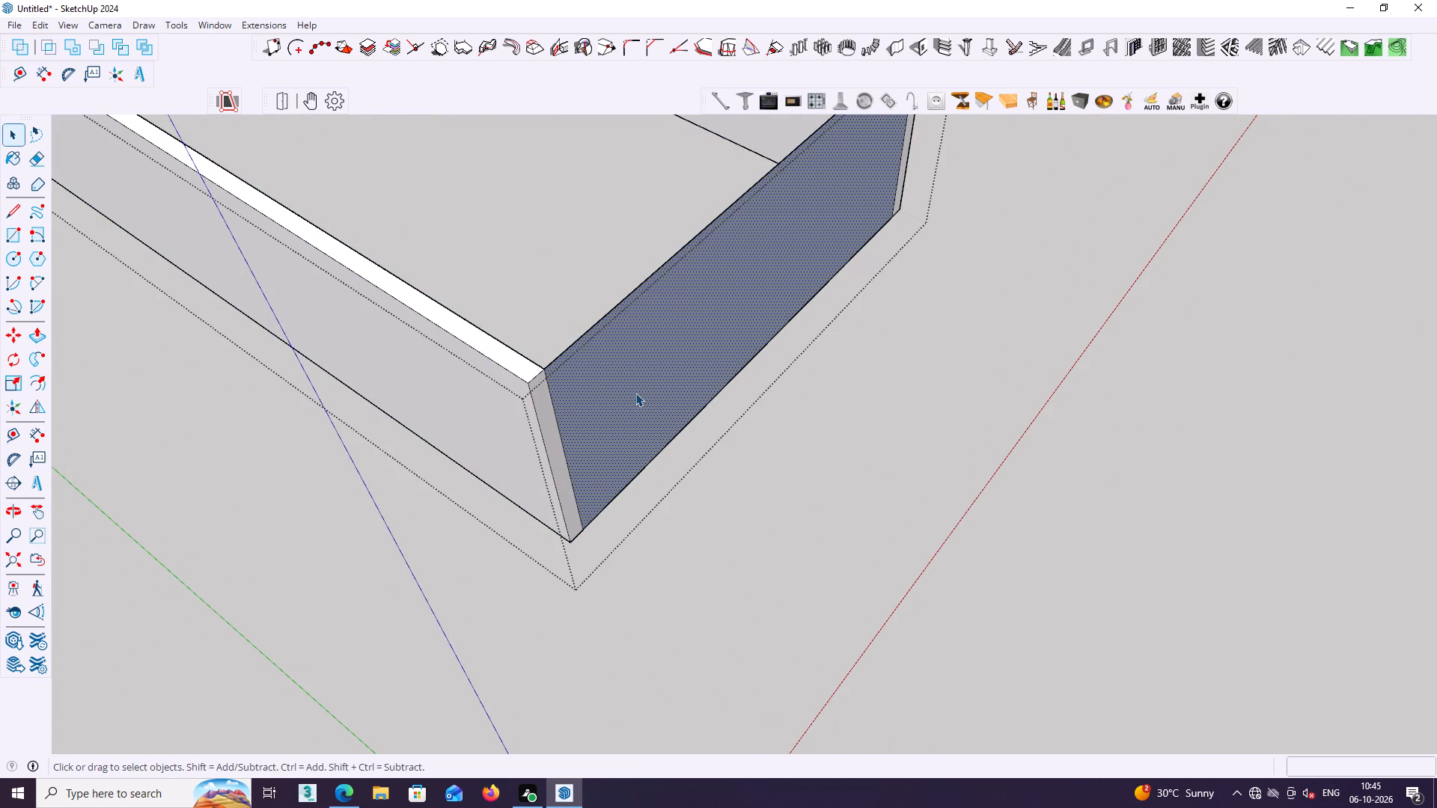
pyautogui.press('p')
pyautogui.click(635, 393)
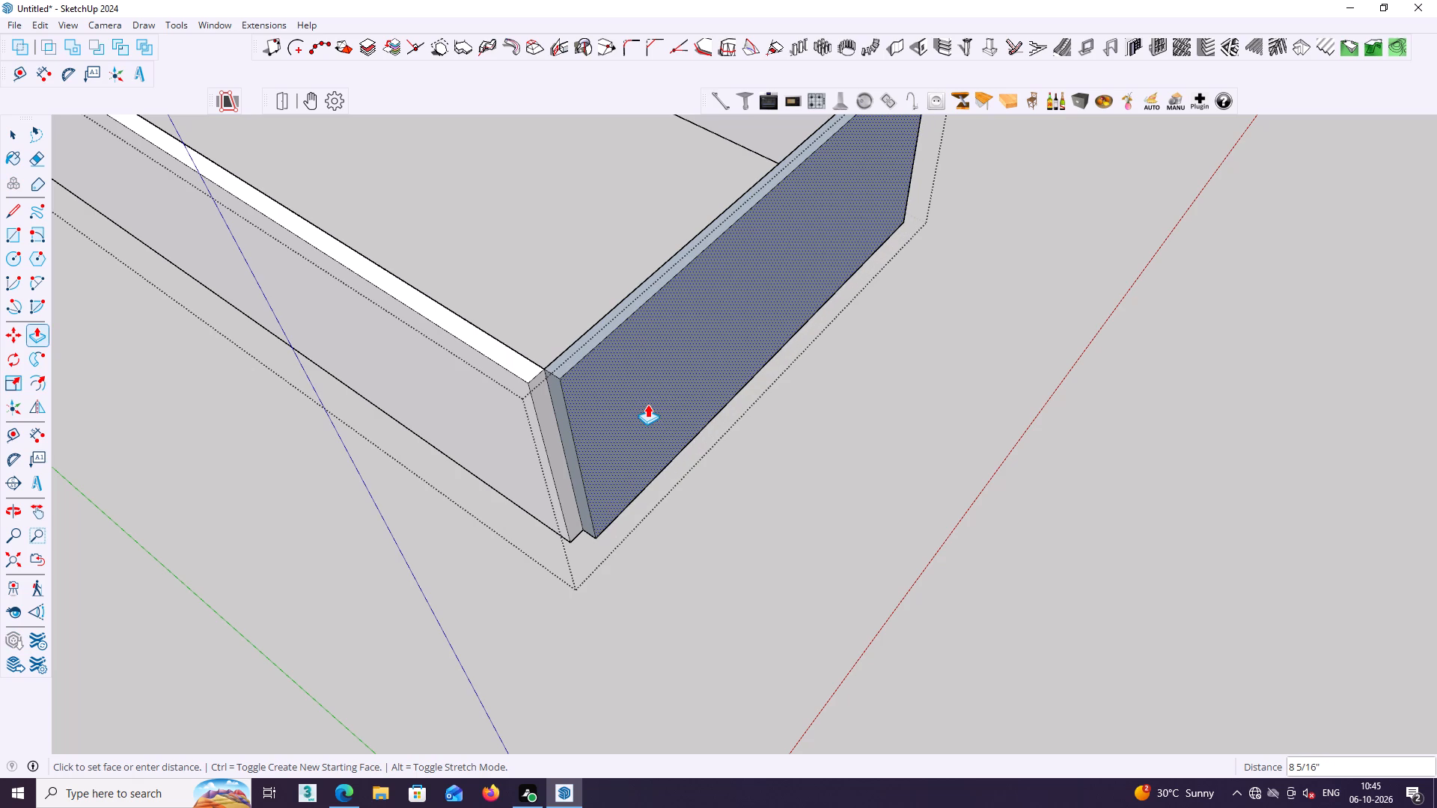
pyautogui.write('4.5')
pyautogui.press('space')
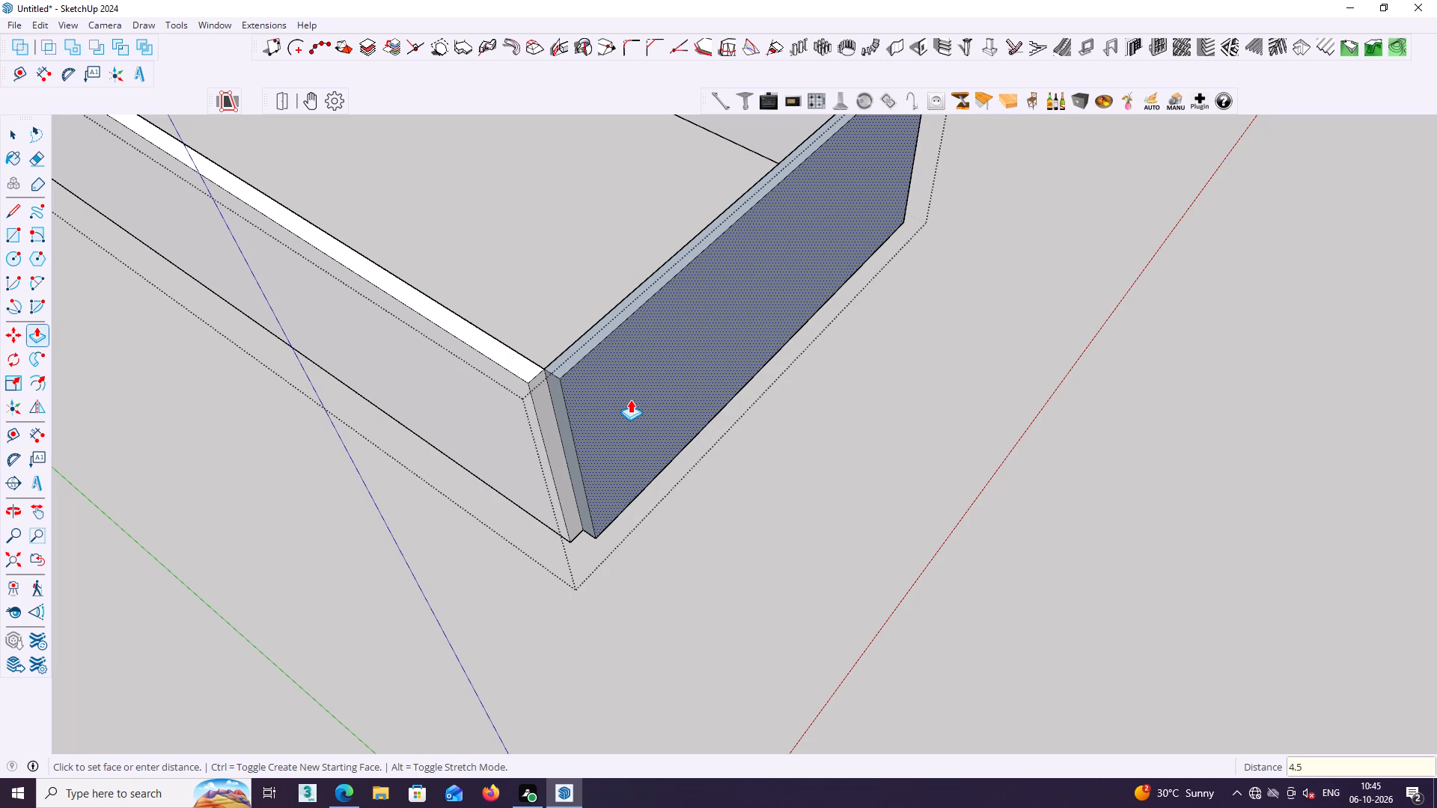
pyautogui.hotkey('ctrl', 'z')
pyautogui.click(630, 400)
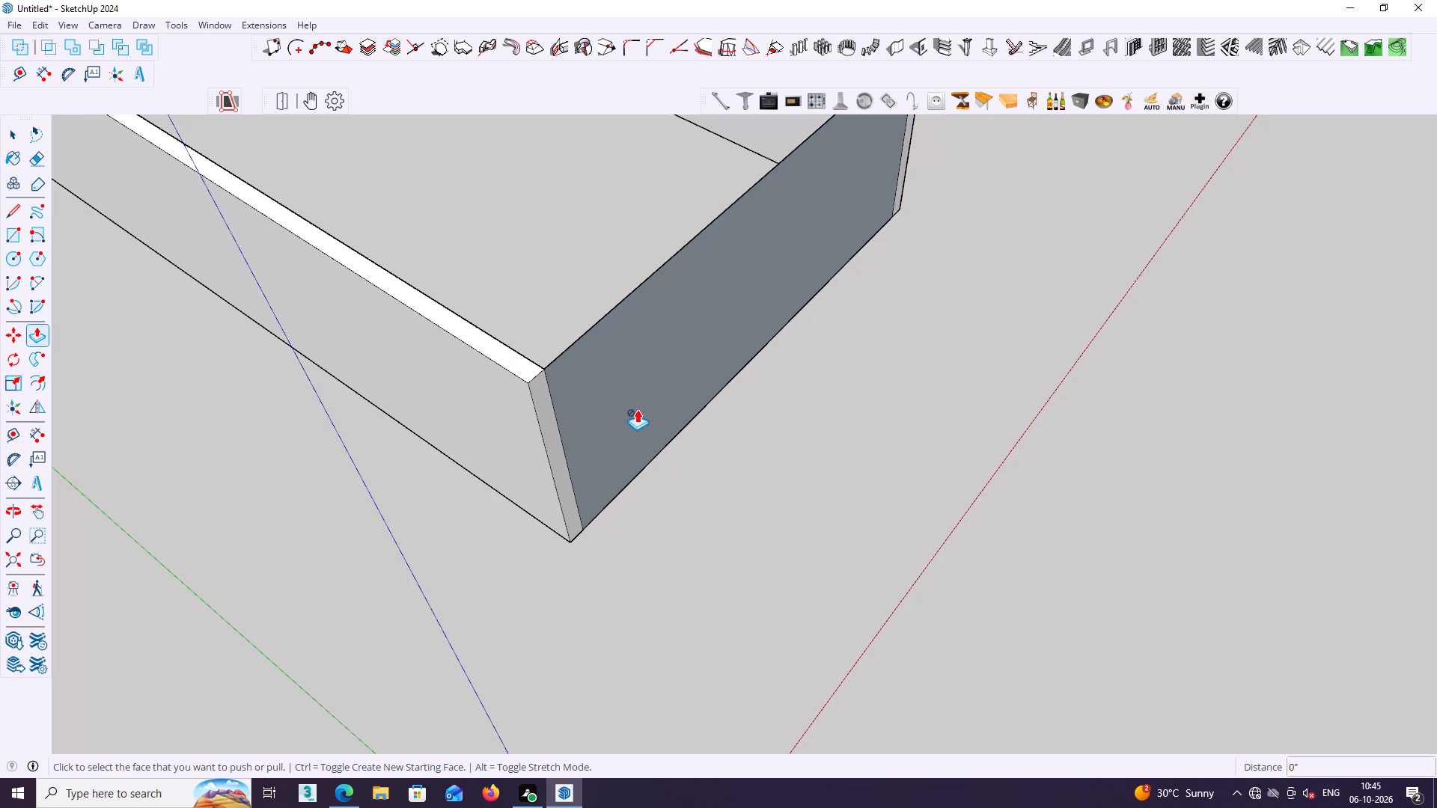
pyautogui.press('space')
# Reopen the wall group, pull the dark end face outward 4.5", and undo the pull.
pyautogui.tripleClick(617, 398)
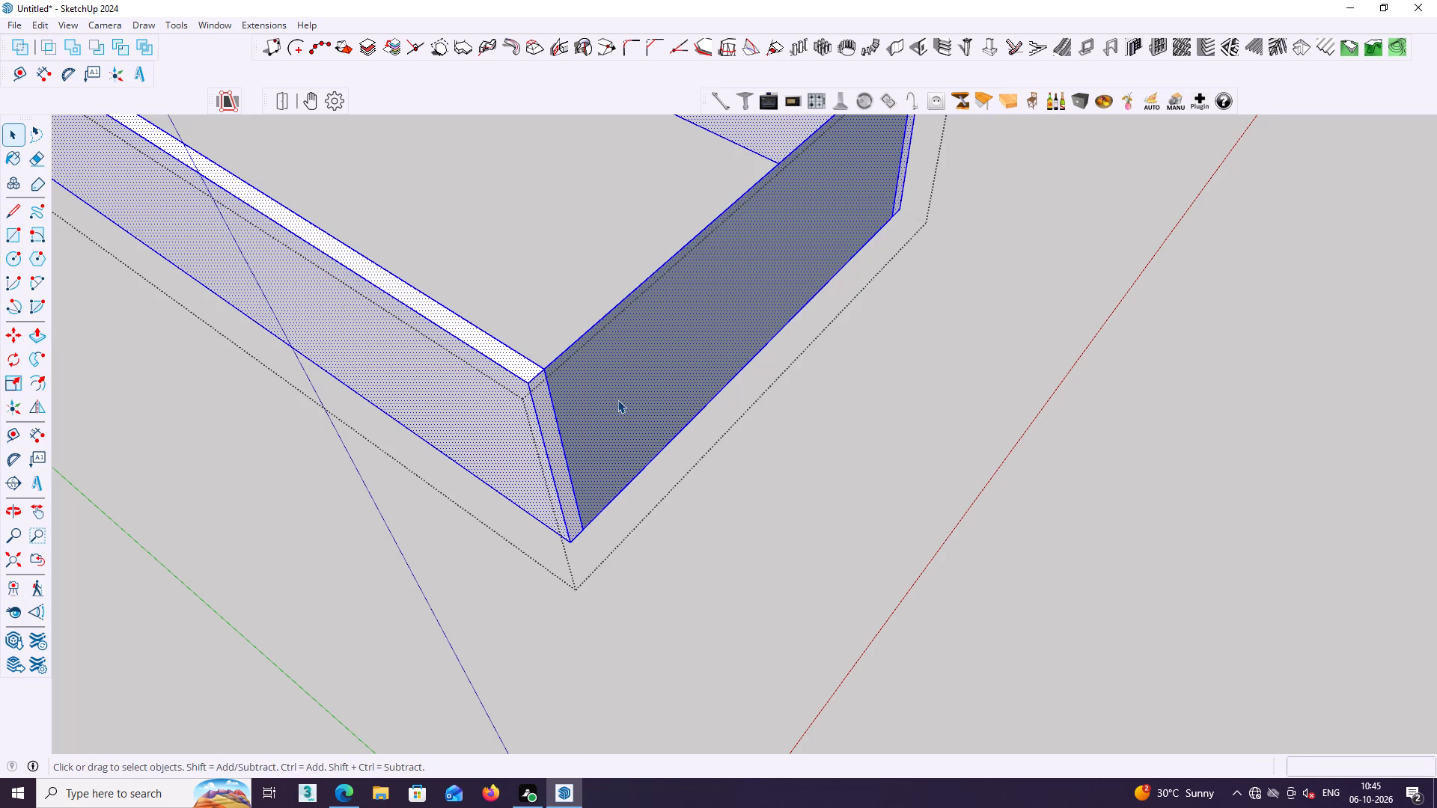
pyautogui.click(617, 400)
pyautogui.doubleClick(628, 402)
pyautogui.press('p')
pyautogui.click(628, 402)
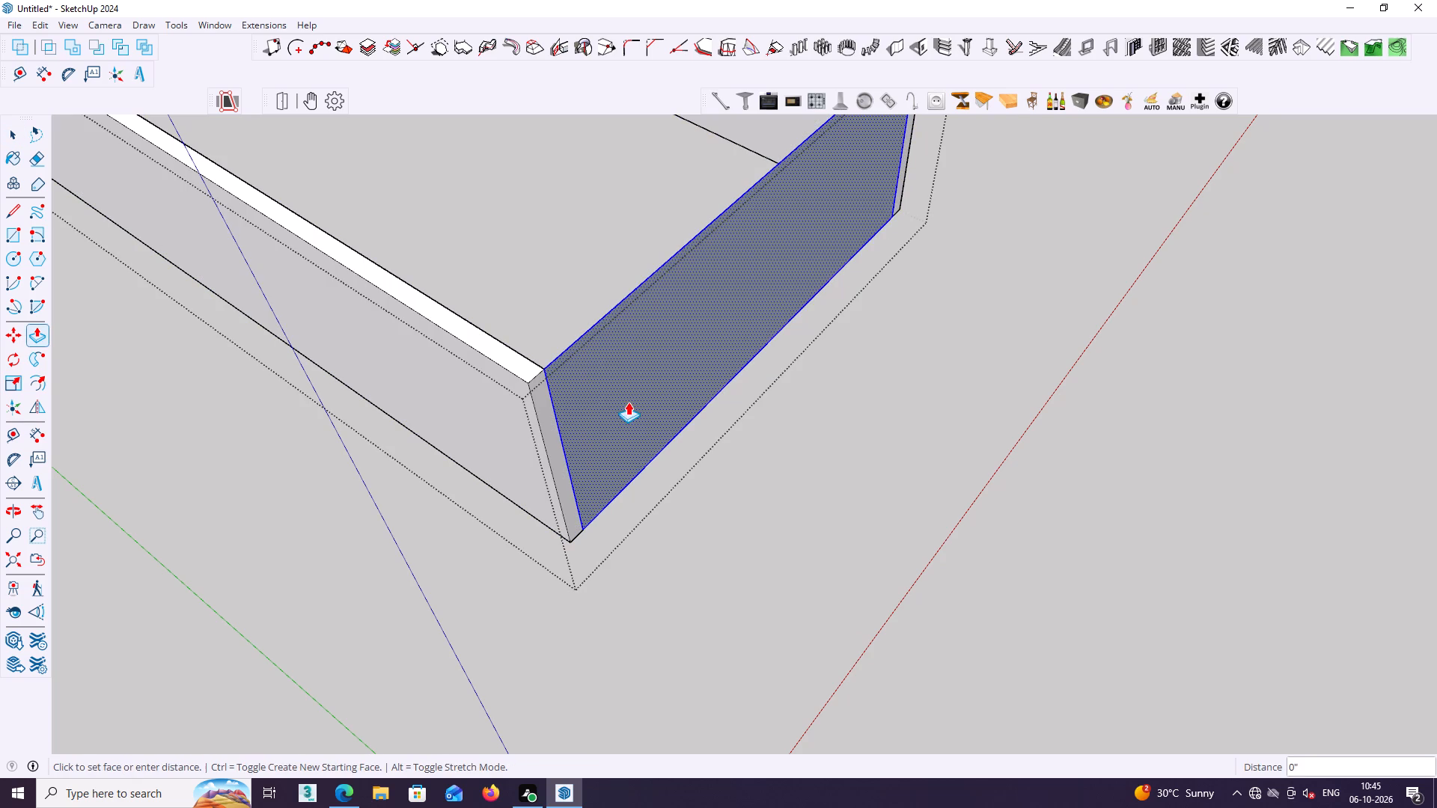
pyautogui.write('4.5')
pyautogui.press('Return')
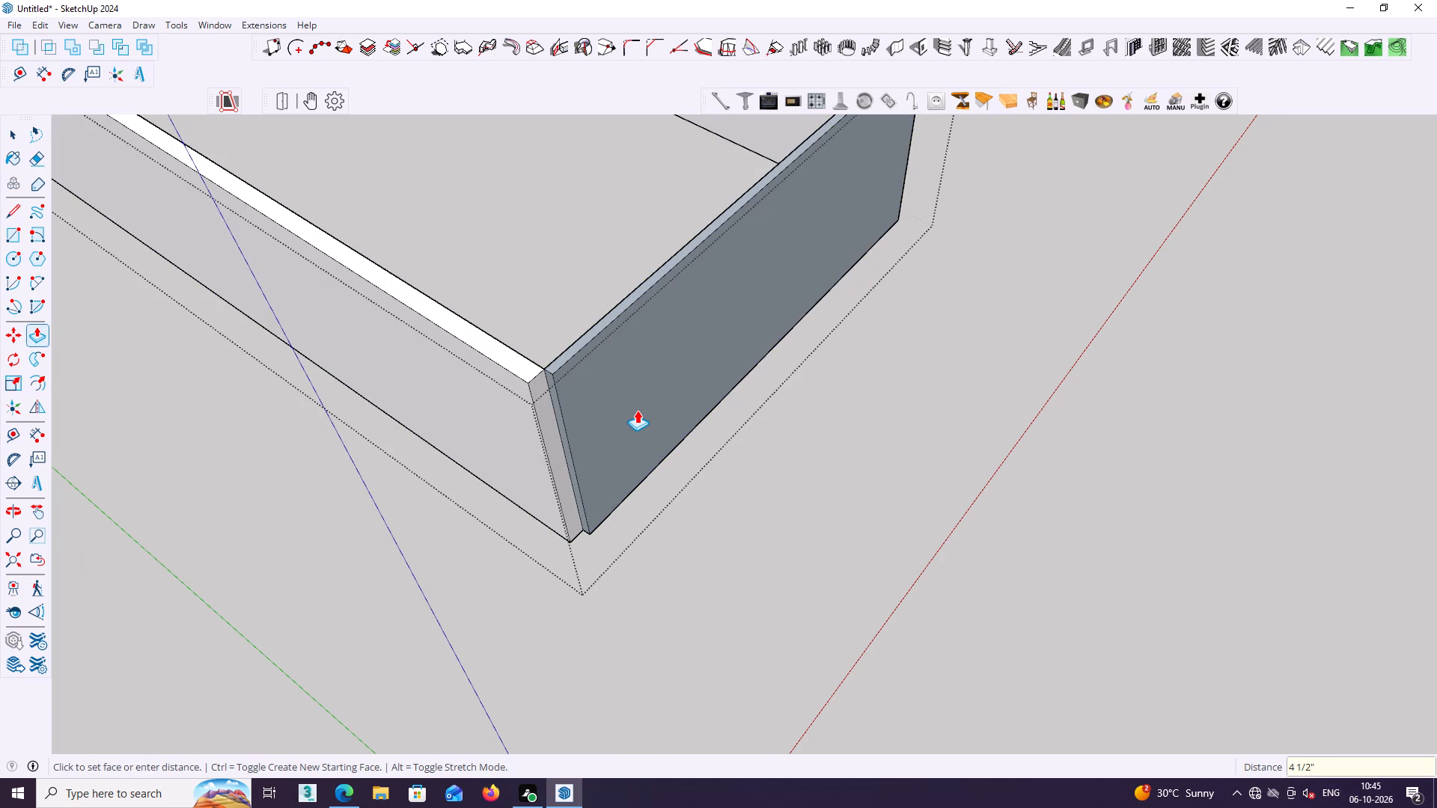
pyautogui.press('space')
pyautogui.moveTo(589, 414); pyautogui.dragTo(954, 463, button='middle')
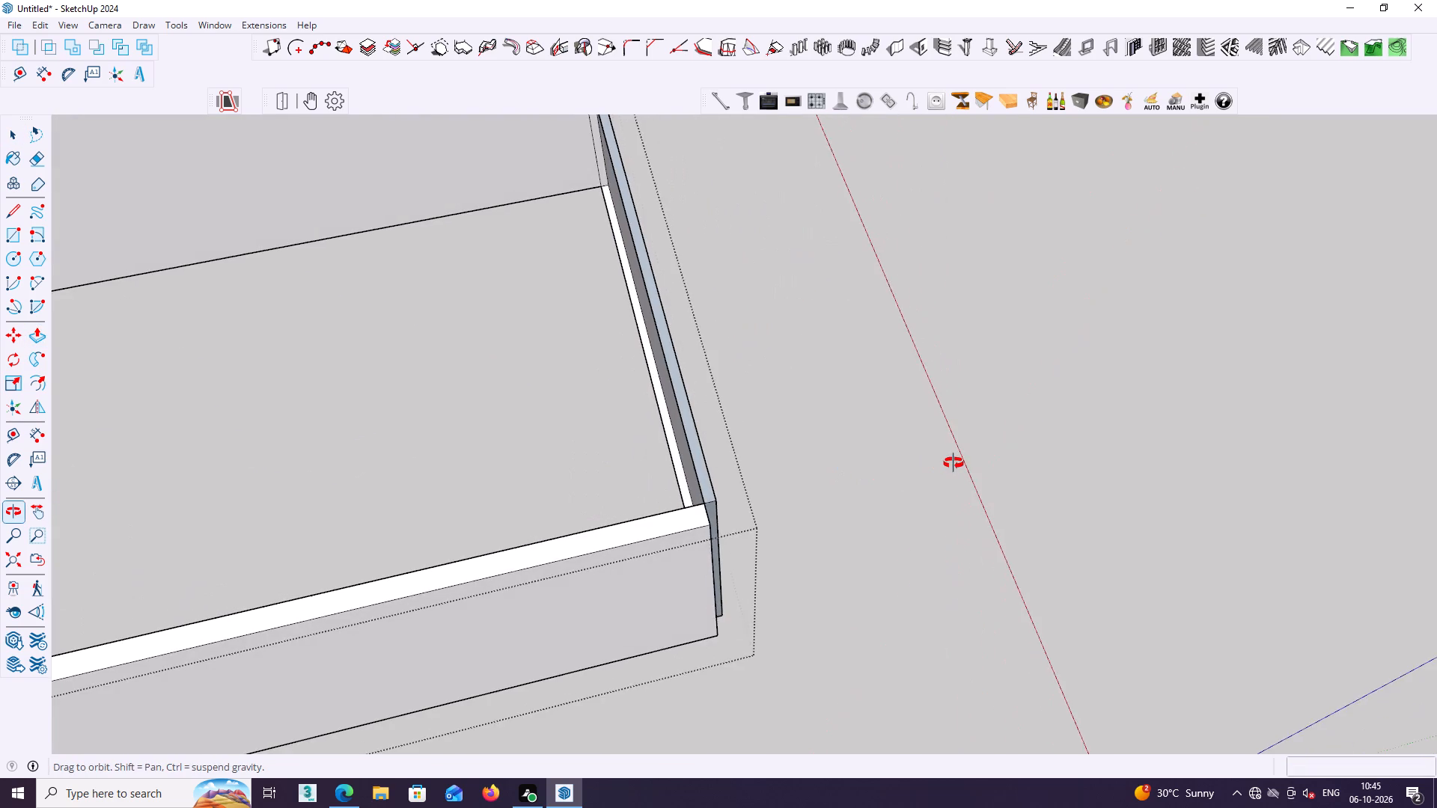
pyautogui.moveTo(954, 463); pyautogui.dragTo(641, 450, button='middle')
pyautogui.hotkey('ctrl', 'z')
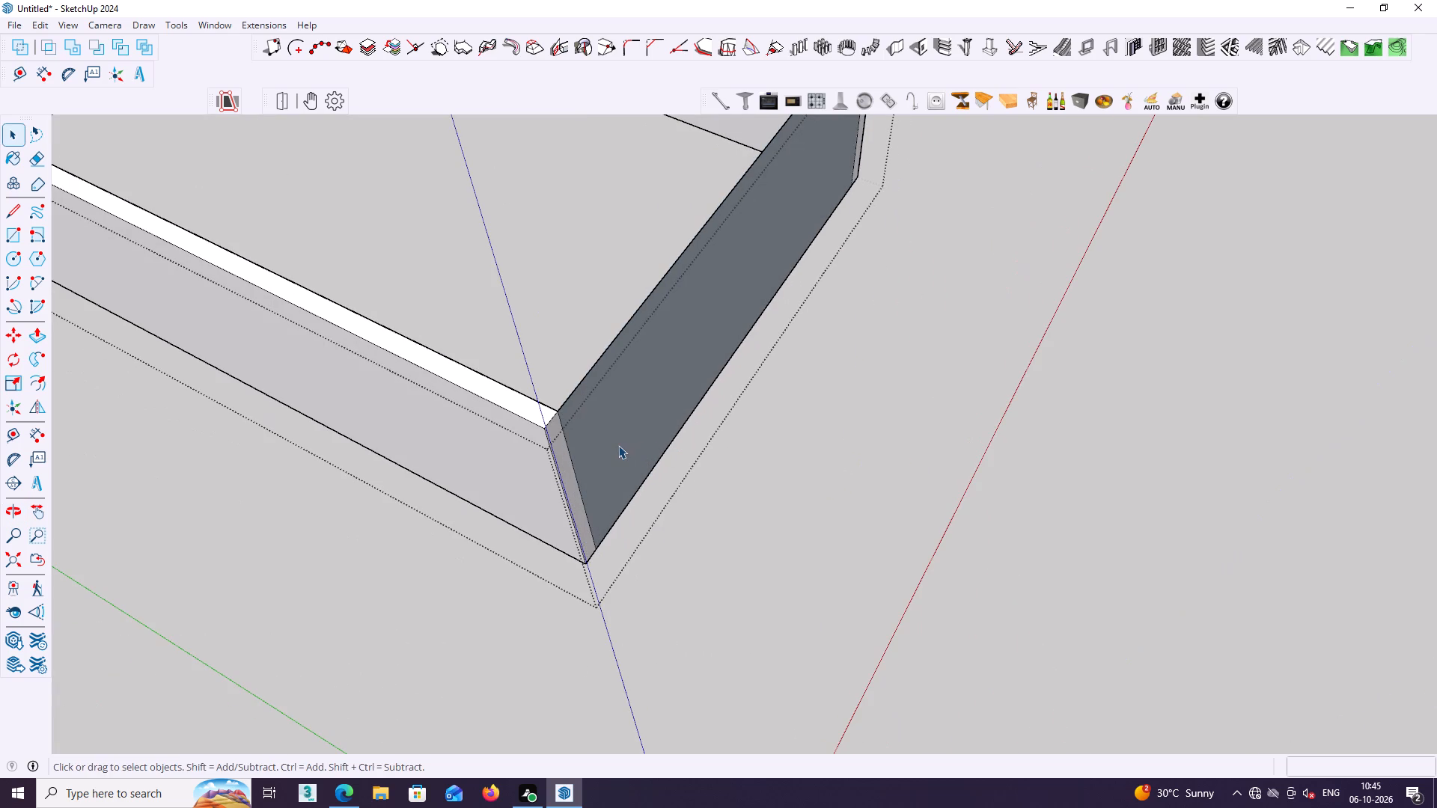
# Pull the dark end face between the long walls outward 9" to form the end wall.
pyautogui.click(618, 445)
pyautogui.press('p')
pyautogui.click(618, 445)
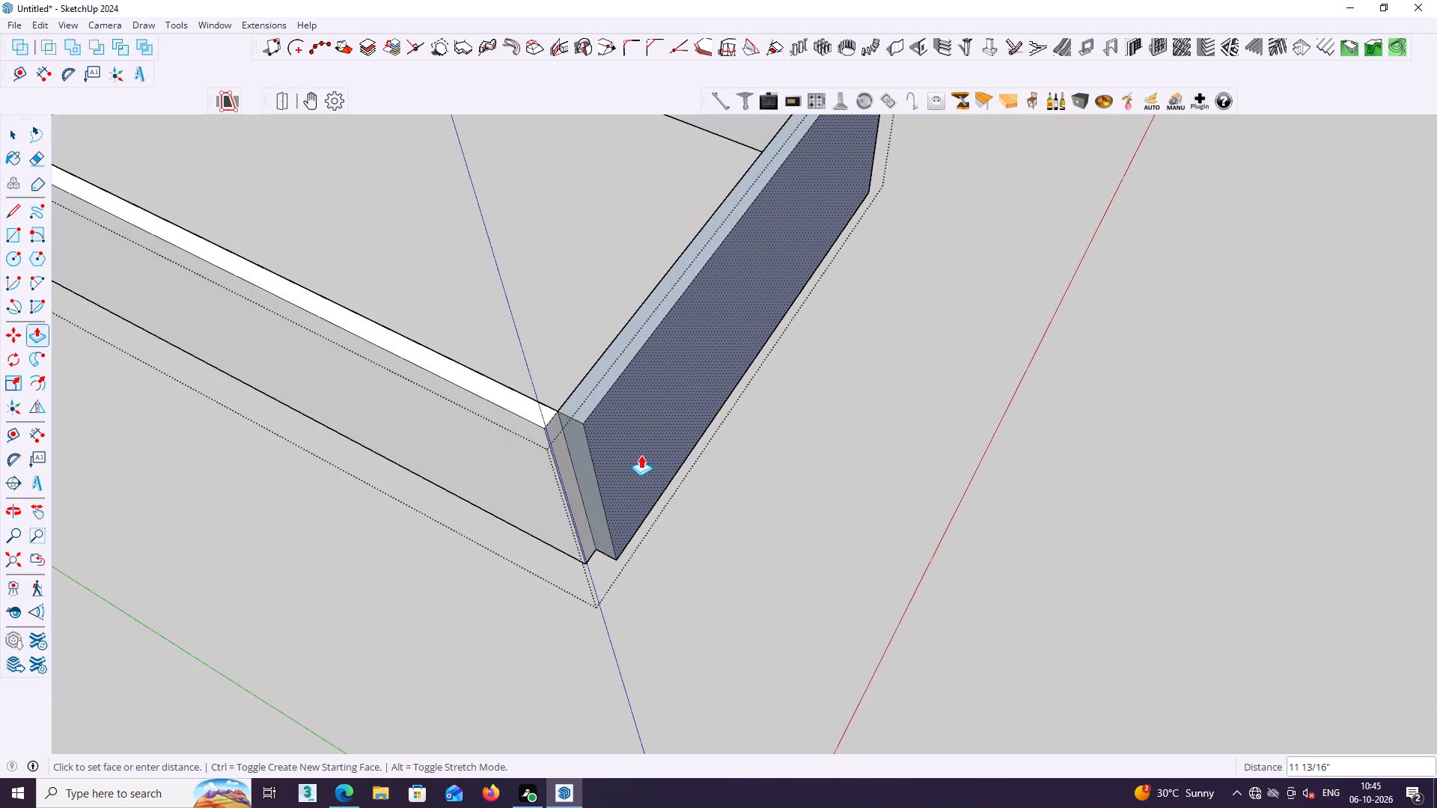
pyautogui.press('9')
pyautogui.press('Return')
pyautogui.hotkey('ctrl', 'alt', 'space')
# Extend the end of the adjacent long wall until it is flush with the 9" end wall's outer face.
pyautogui.scroll(2, 573, 464)
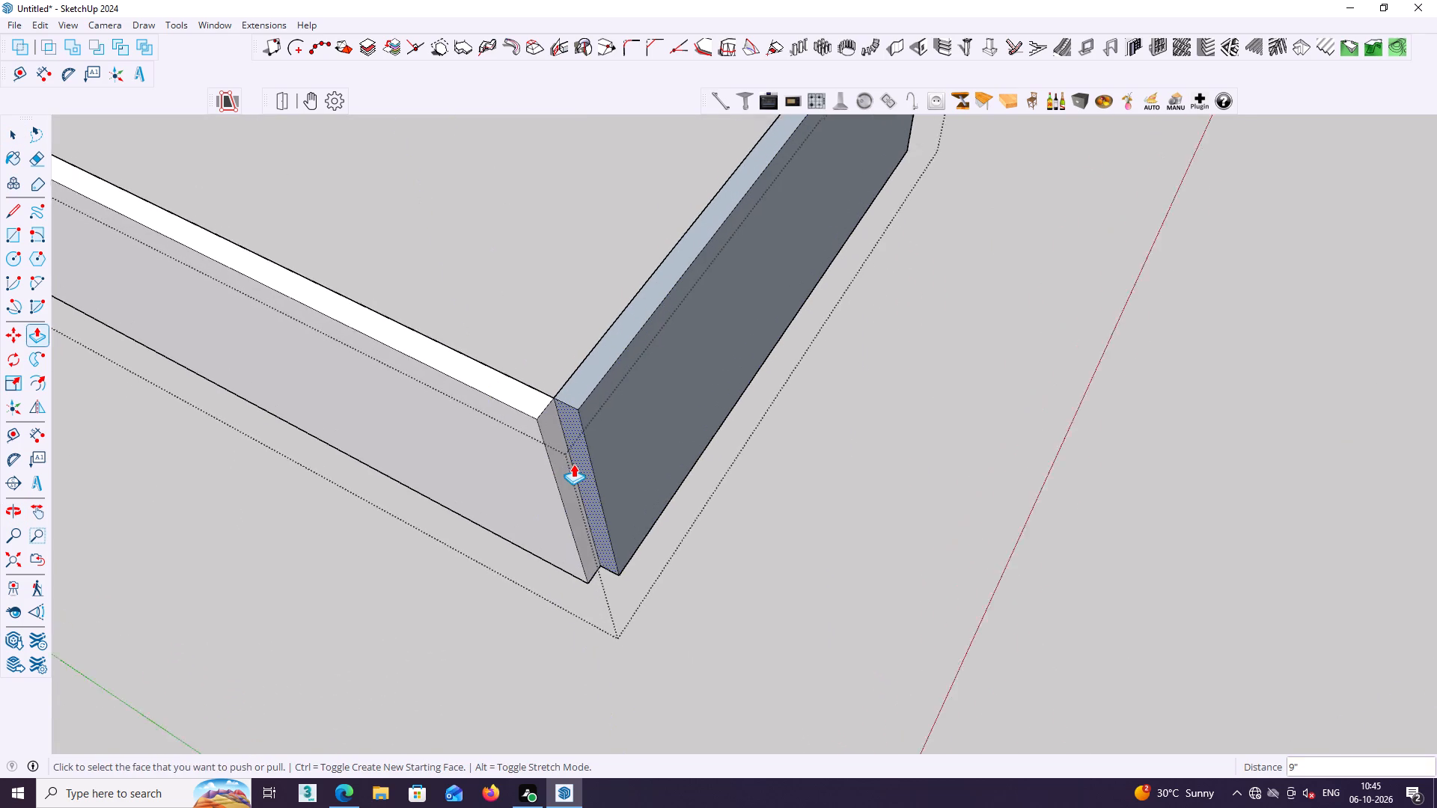
pyautogui.scroll(1, 573, 464)
pyautogui.click(567, 468)
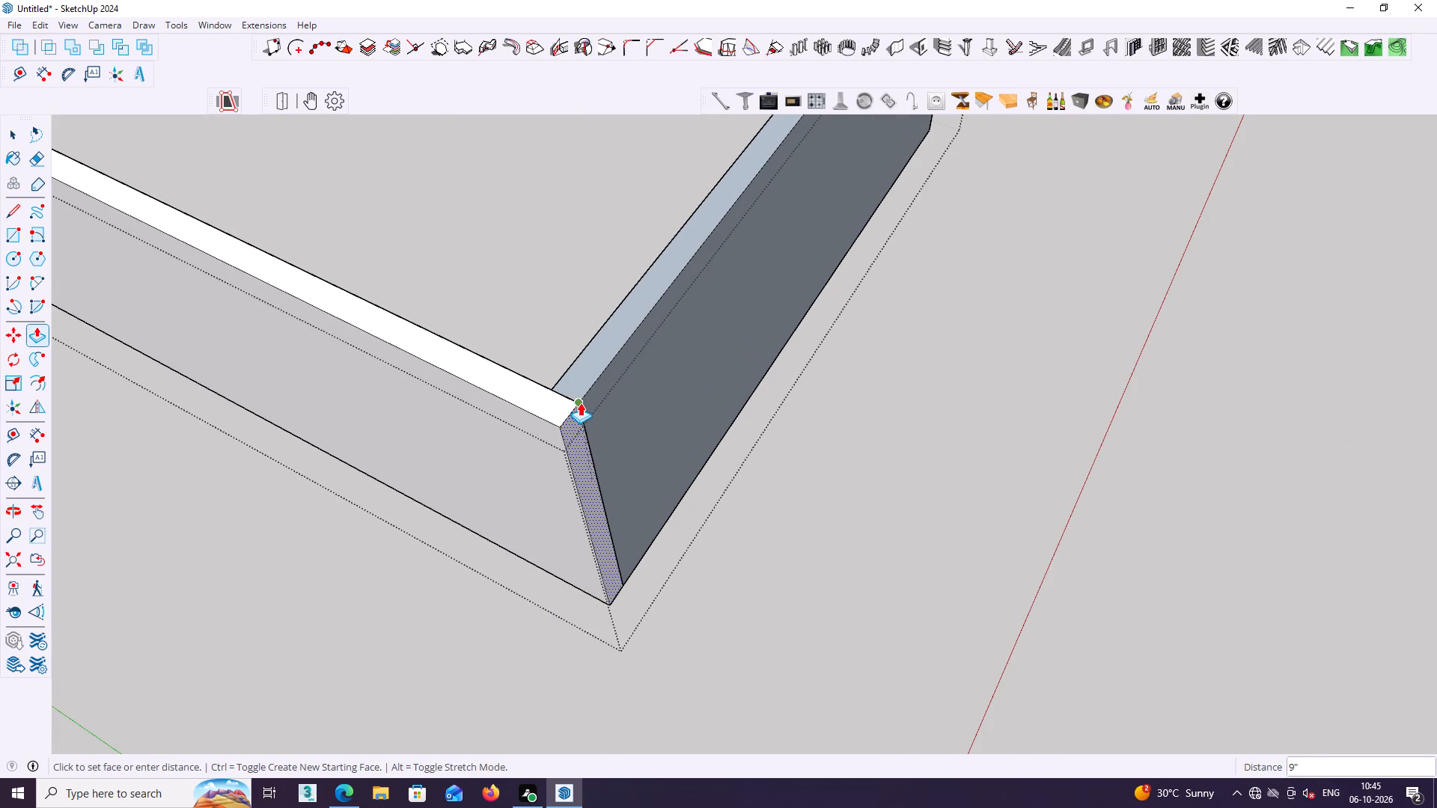
pyautogui.click(580, 403)
# Extend the opposite long wall's end flush with the outer face of the 9" end wall.
pyautogui.scroll(-8, 674, 440)
pyautogui.keyDown('shift'); pyautogui.moveTo(989, 379); pyautogui.dragTo(792, 700, button='middle'); pyautogui.keyUp('shift')
pyautogui.moveTo(768, 618); pyautogui.dragTo(964, 511, button='middle')
pyautogui.moveTo(876, 495); pyautogui.dragTo(682, 480, button='middle')
pyautogui.scroll(2, 843, 444)
pyautogui.moveTo(862, 454); pyautogui.dragTo(755, 382, button='middle')
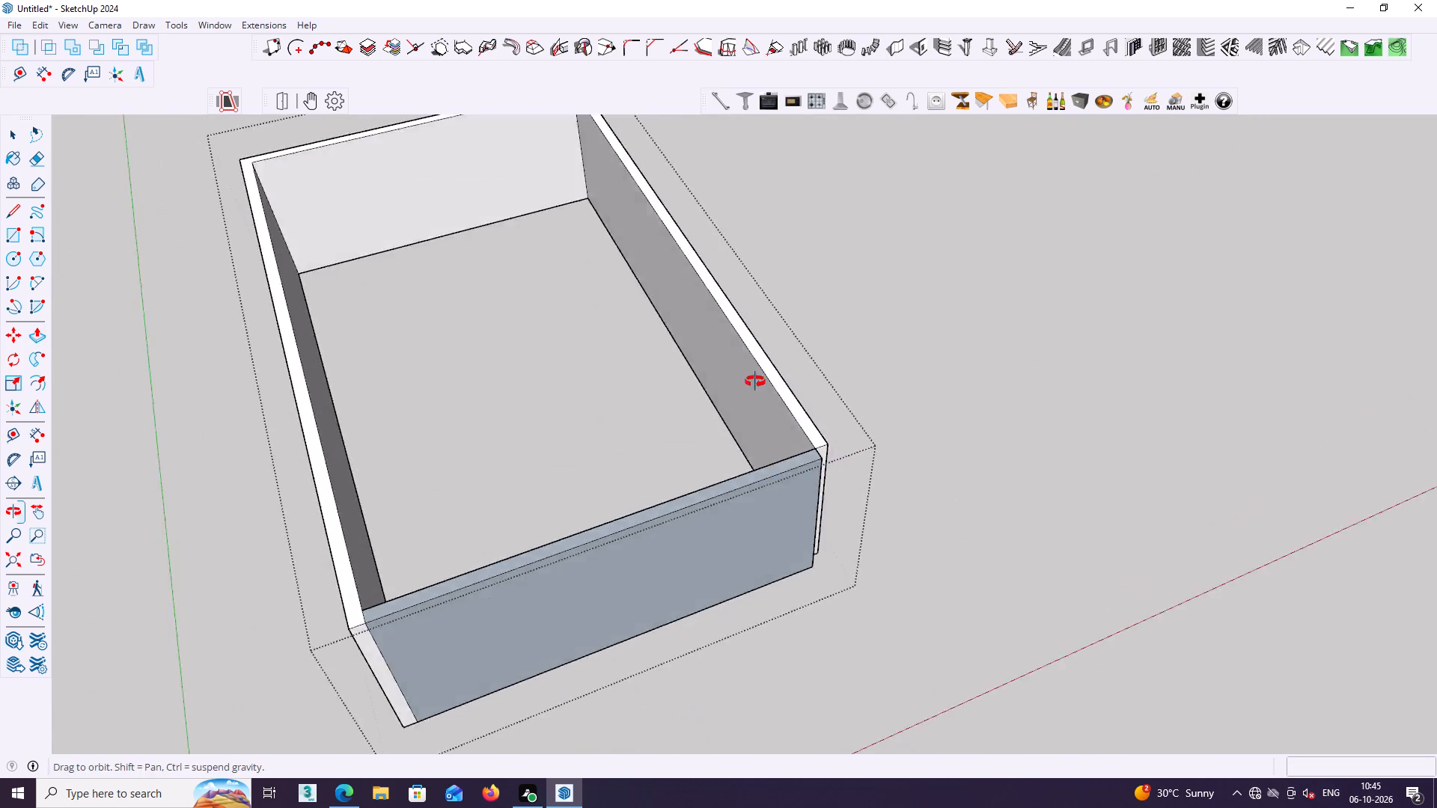
pyautogui.moveTo(755, 382); pyautogui.dragTo(709, 344, button='middle')
pyautogui.scroll(5, 814, 449)
pyautogui.click(787, 462)
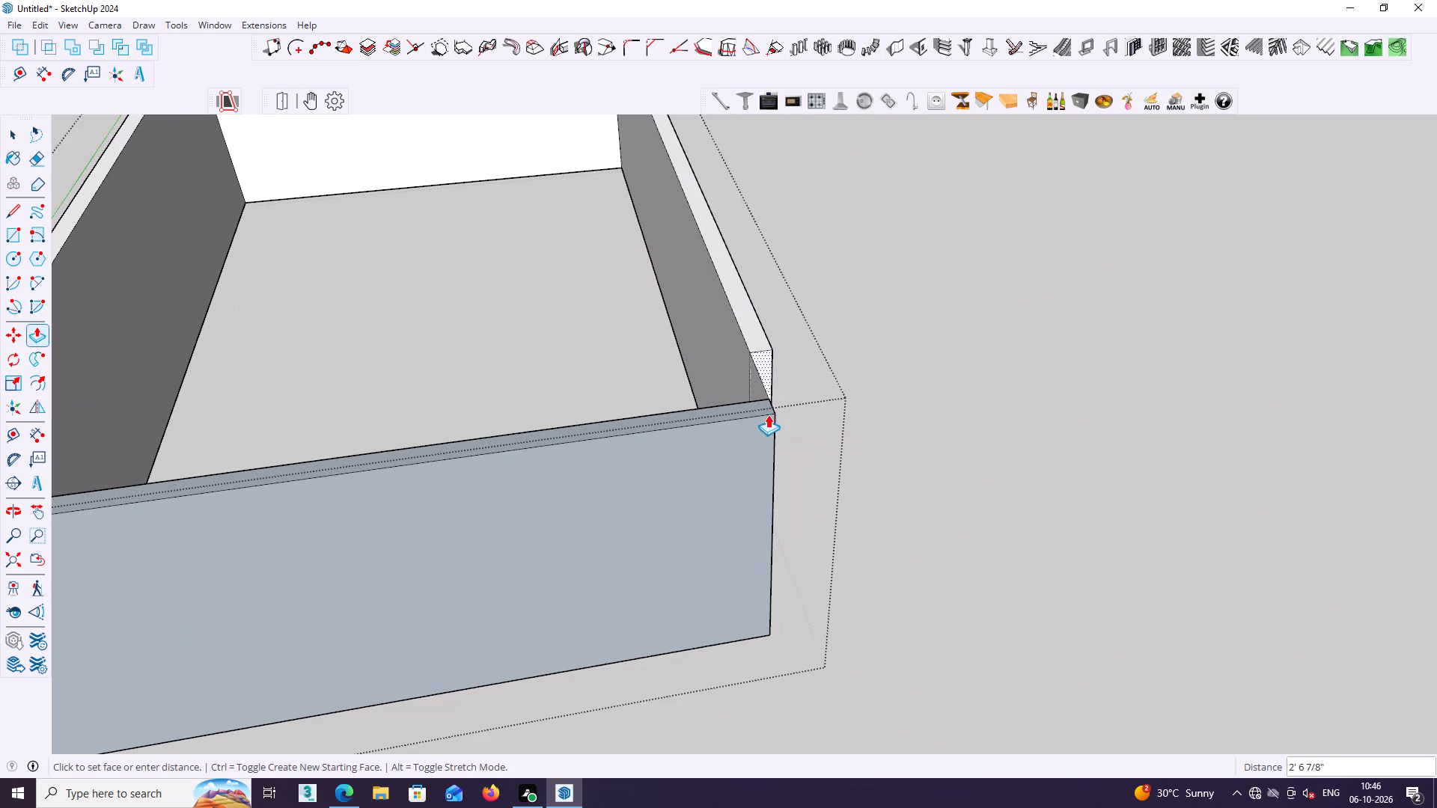
pyautogui.click(774, 406)
pyautogui.press('space')
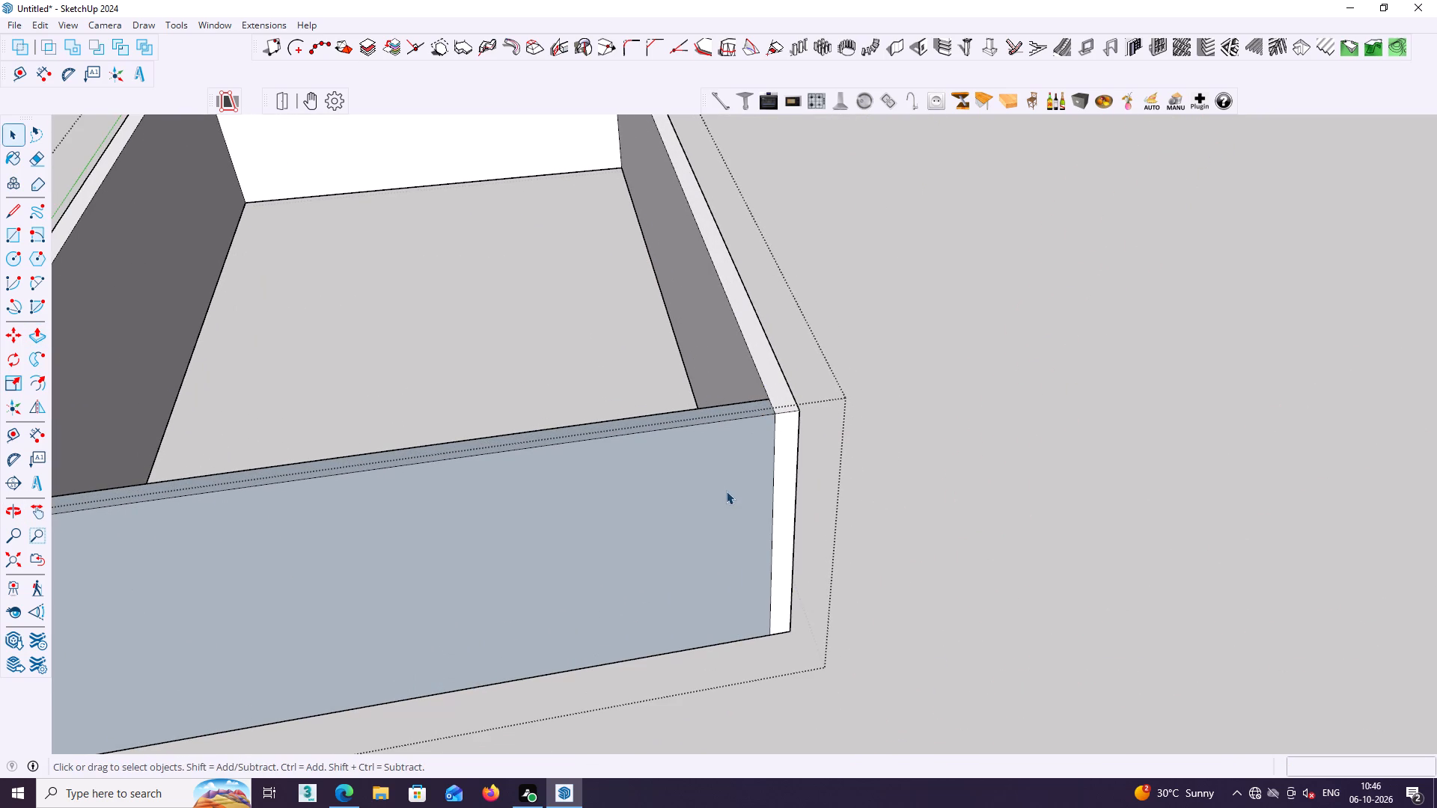
# Reverse the outer face of the new end wall so its front side faces out, and exit the group.
pyautogui.click(726, 491)
pyautogui.moveTo(722, 489); pyautogui.dragTo(912, 539, button='middle')
pyautogui.keyDown('shift'); pyautogui.moveTo(891, 531); pyautogui.dragTo(957, 505, button='middle'); pyautogui.keyUp('shift')
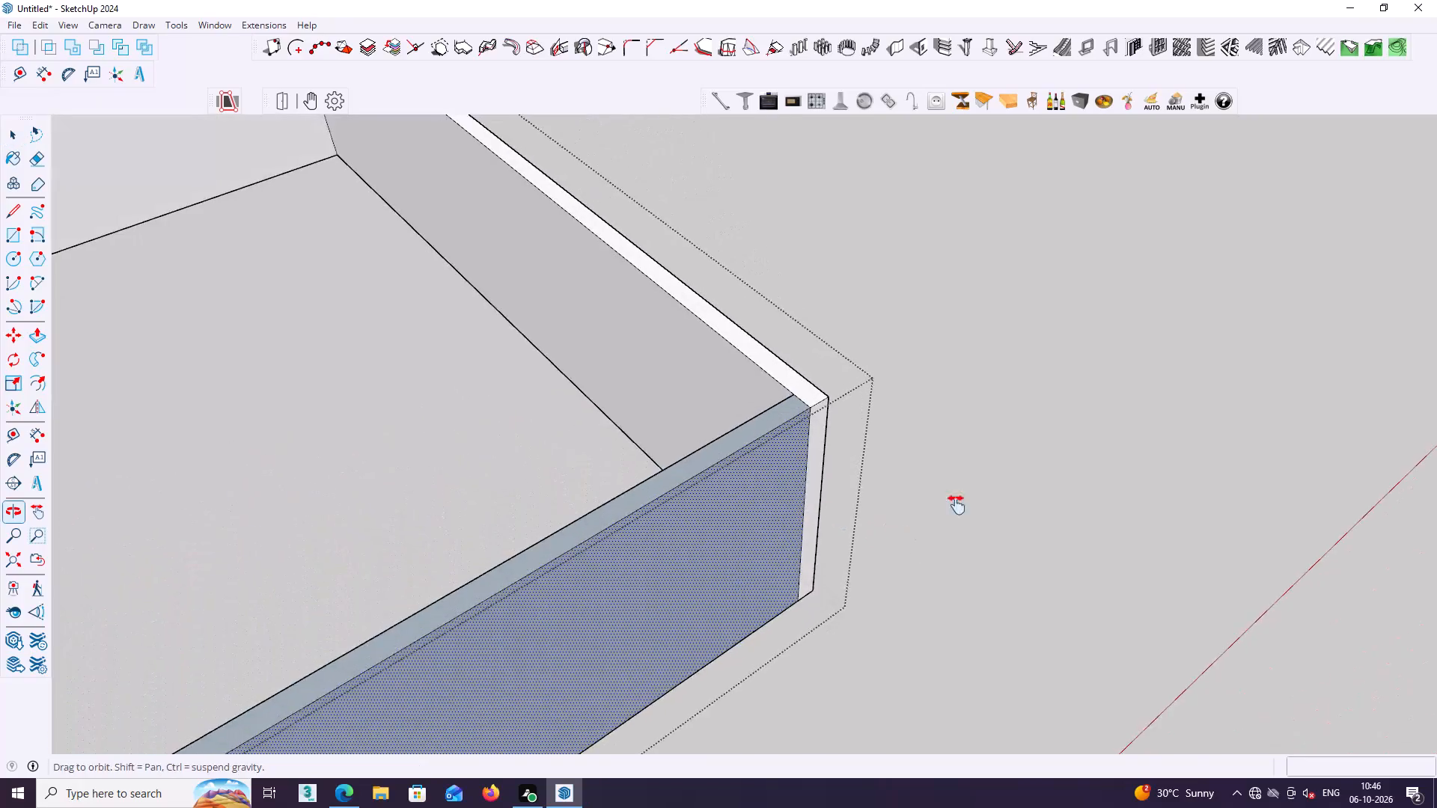
pyautogui.keyDown('shift'); pyautogui.moveTo(957, 505); pyautogui.dragTo(1333, 408, button='middle'); pyautogui.keyUp('shift')
pyautogui.moveTo(1082, 492); pyautogui.dragTo(1012, 470, button='middle')
pyautogui.keyDown('shift'); pyautogui.tripleClick(990, 480); pyautogui.keyUp('shift')
pyautogui.click(973, 464)
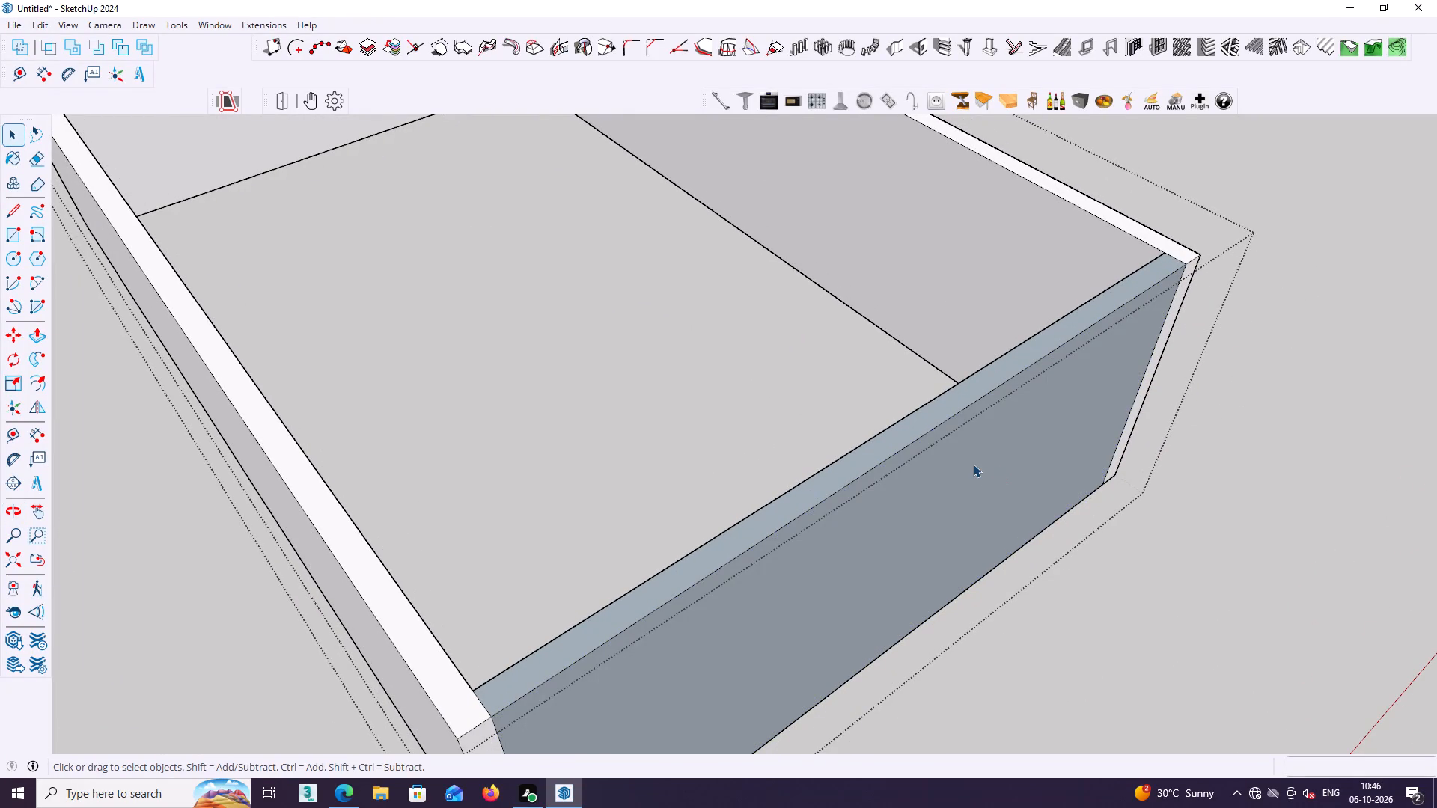
pyautogui.doubleClick(973, 464)
pyautogui.click(980, 472)
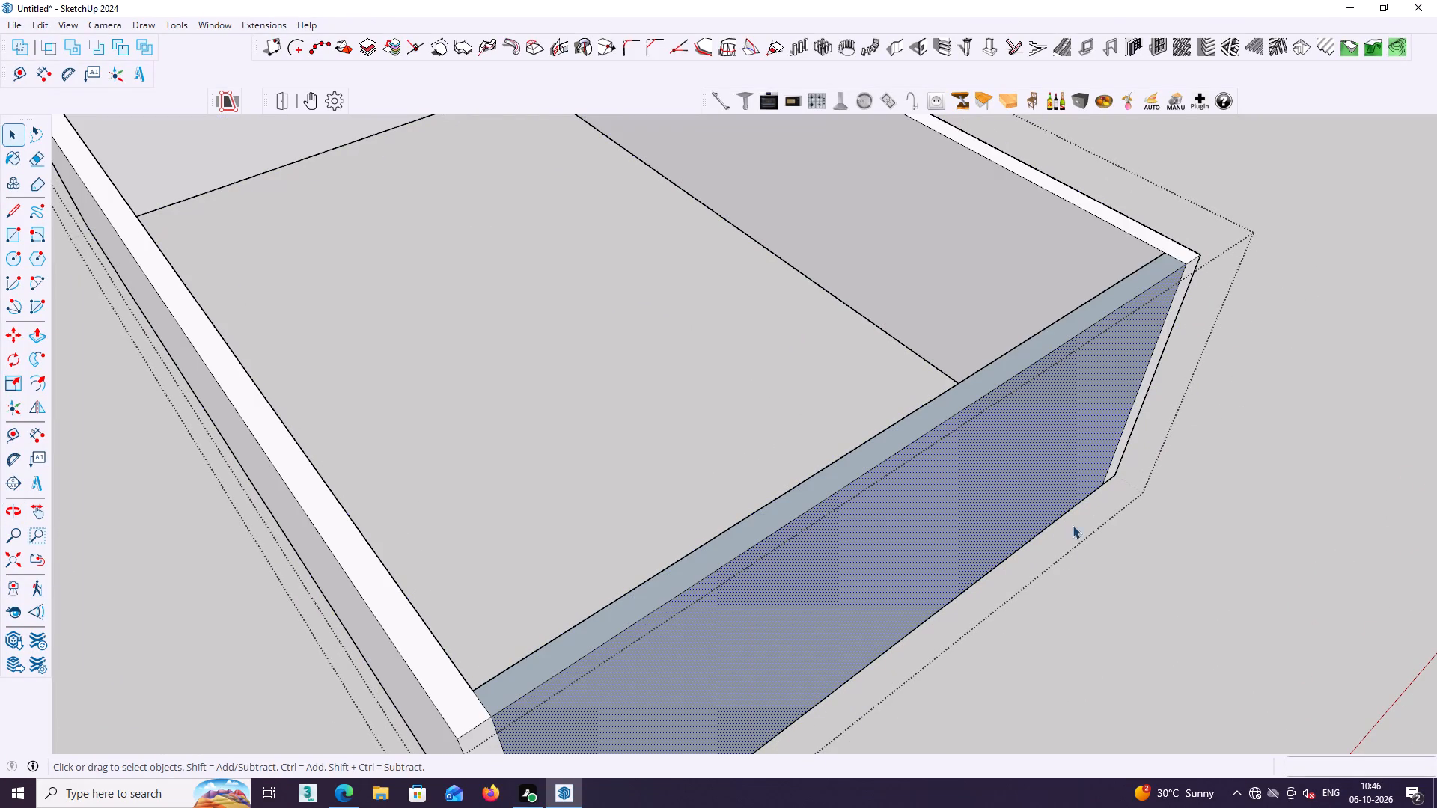
pyautogui.rightClick(954, 460)
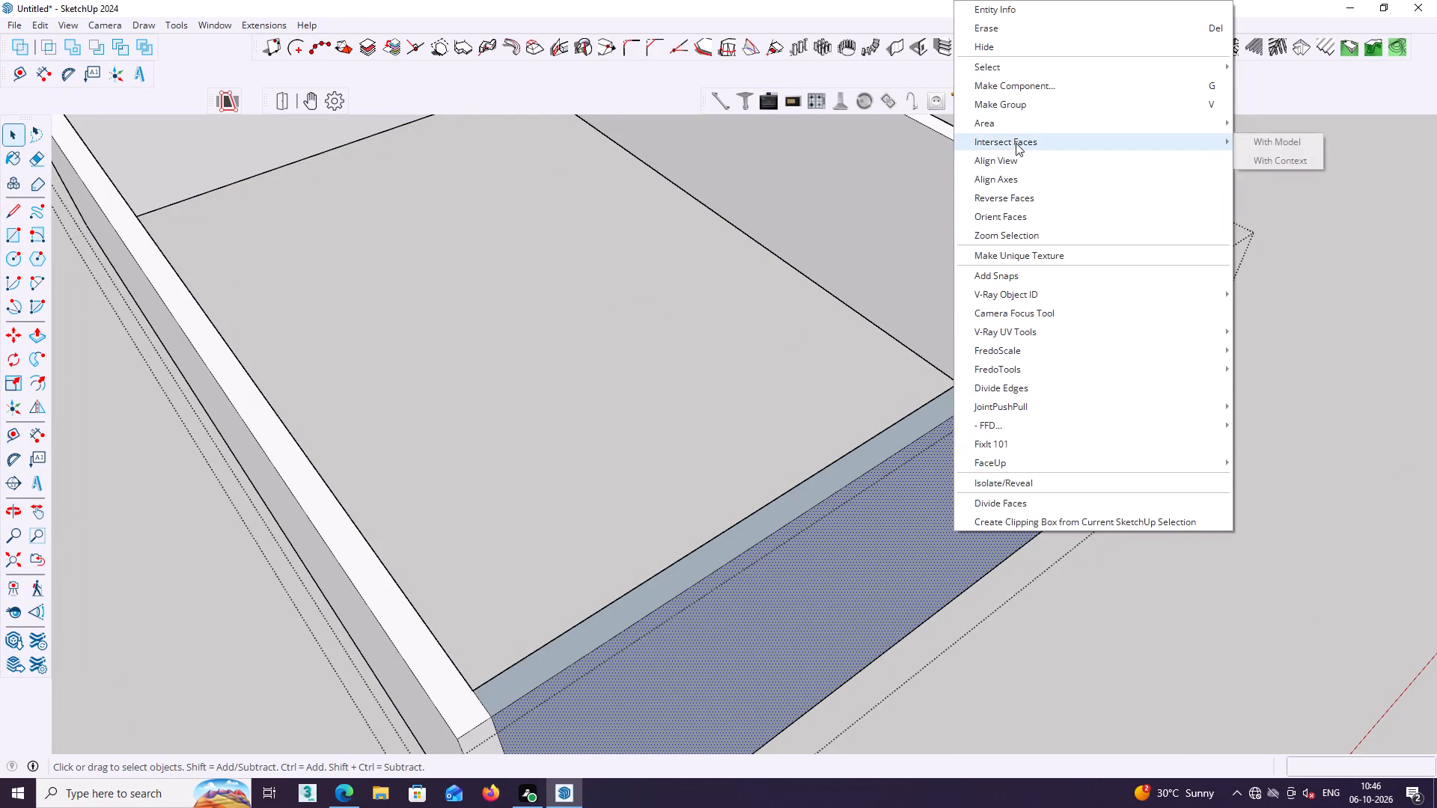
pyautogui.click(1013, 193)
pyautogui.click(1263, 541)
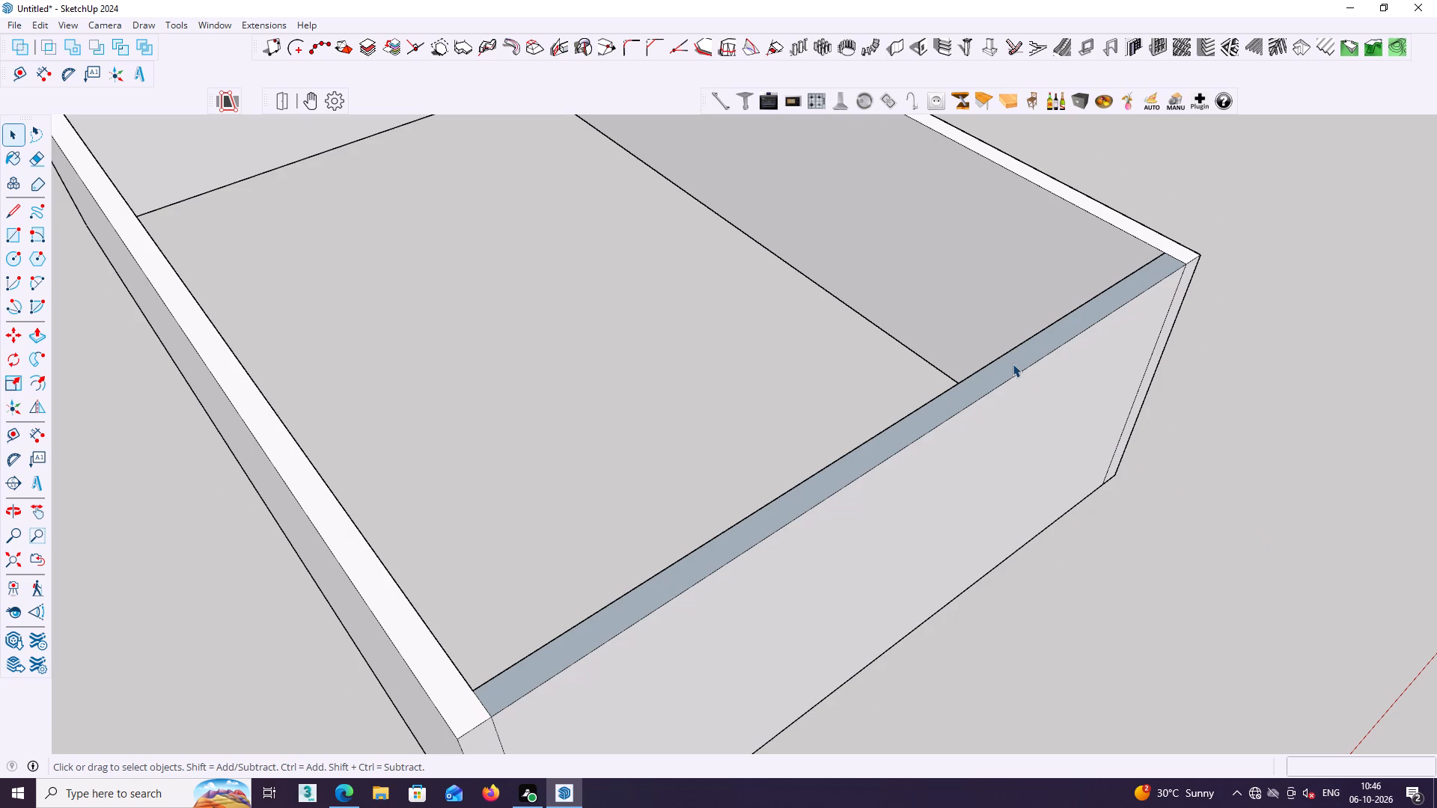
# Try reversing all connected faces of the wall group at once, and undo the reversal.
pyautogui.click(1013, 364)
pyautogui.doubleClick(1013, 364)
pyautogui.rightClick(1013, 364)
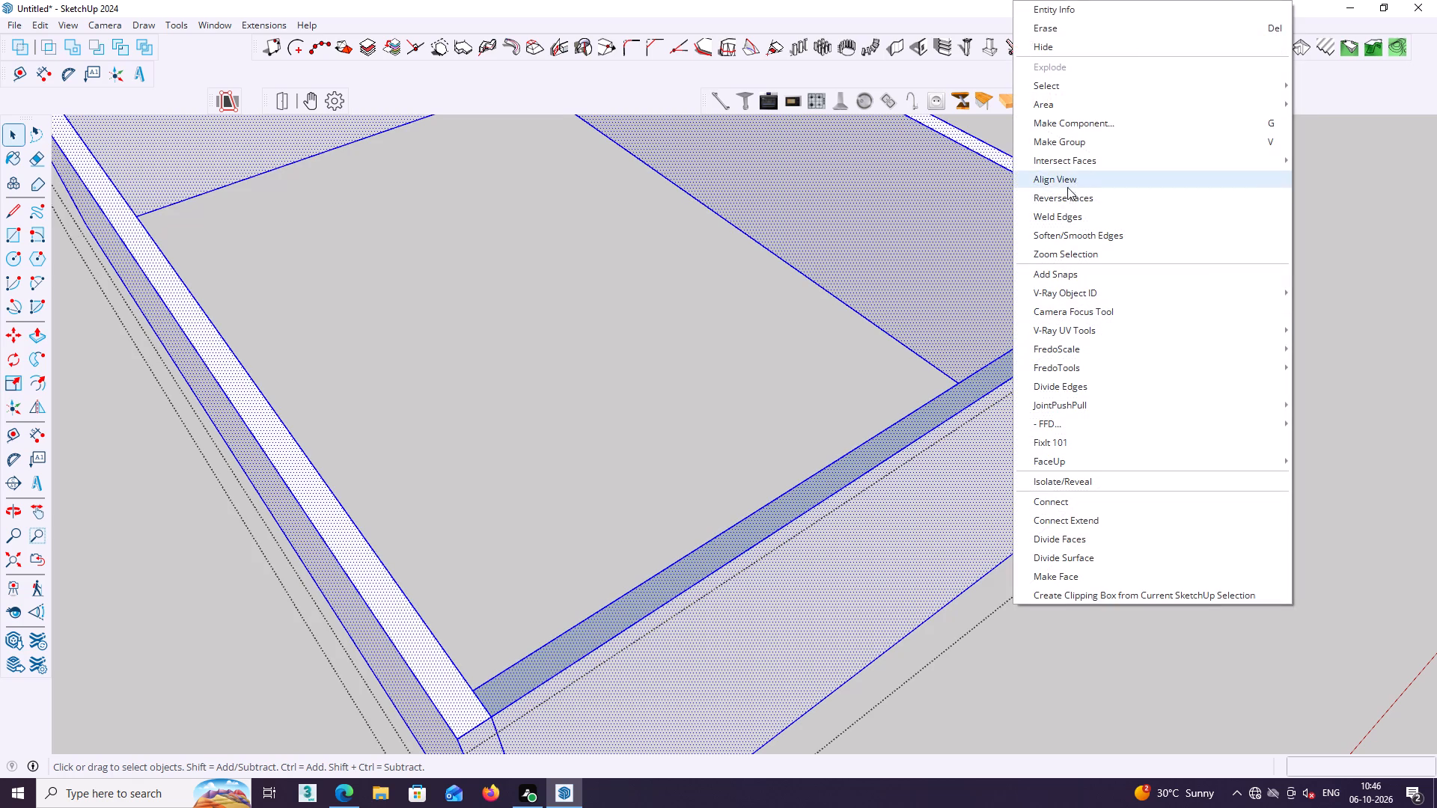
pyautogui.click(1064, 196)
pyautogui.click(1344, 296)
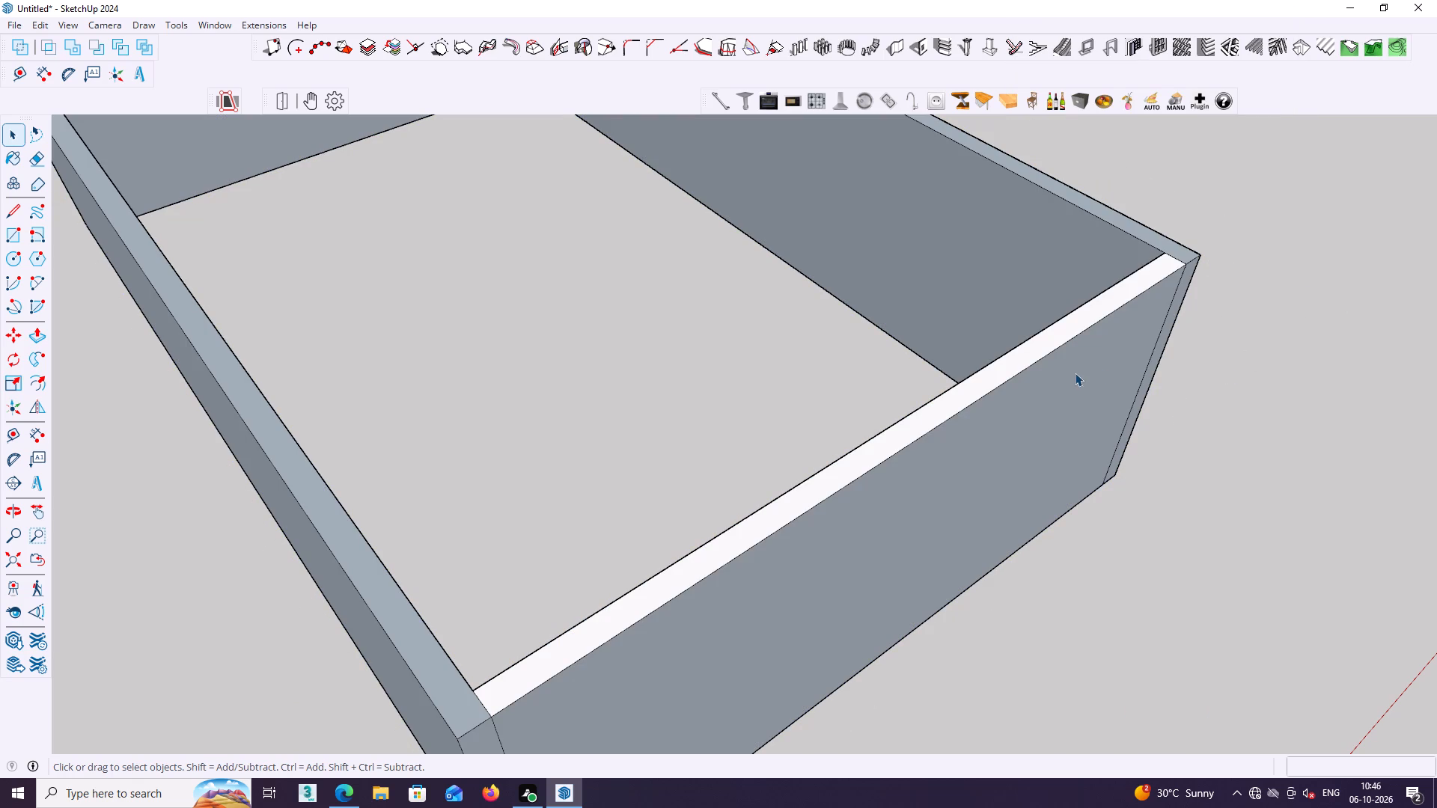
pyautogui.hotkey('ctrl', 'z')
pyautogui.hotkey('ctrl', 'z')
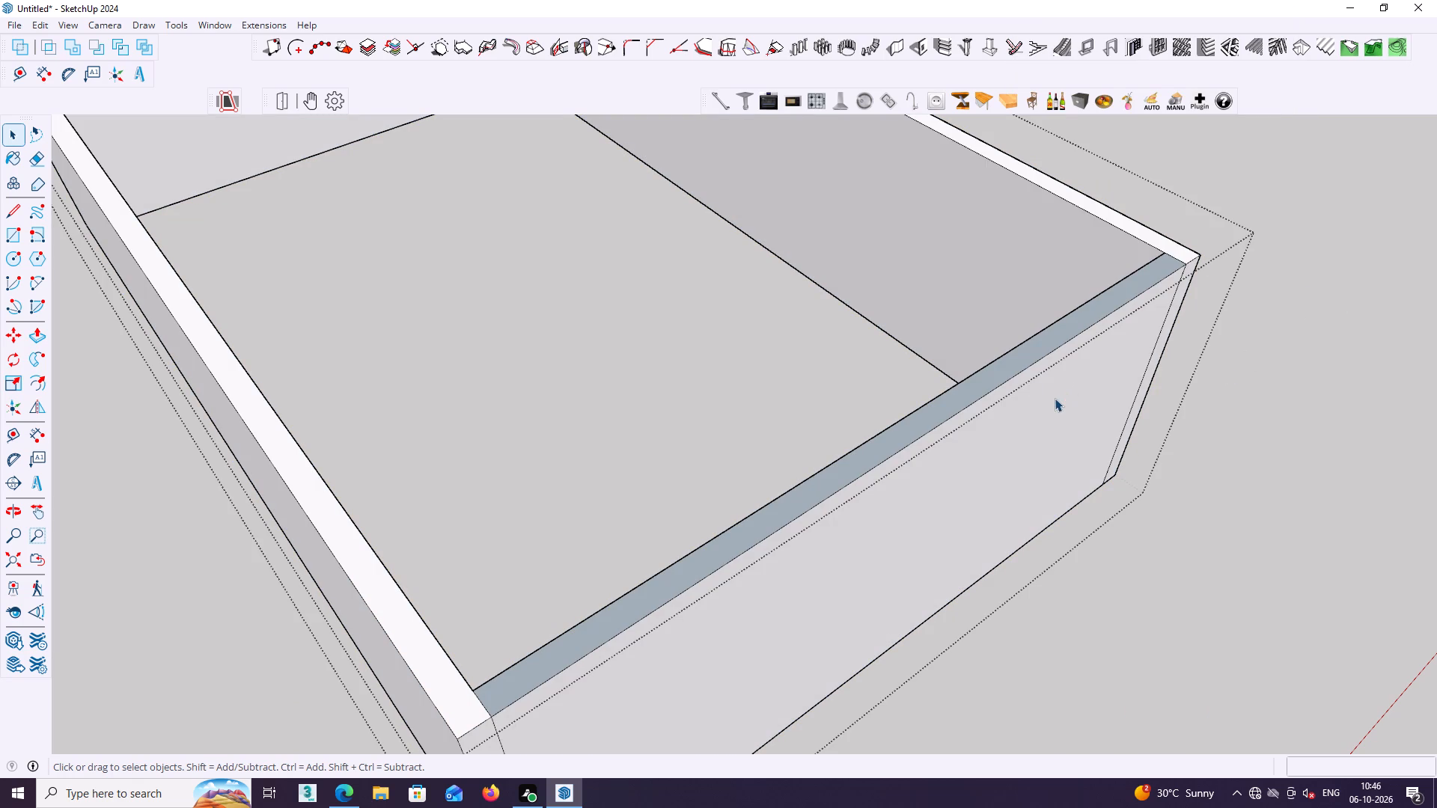
# Select only the top face of the new end wall, reverse it, and exit the wall group.
pyautogui.click(1355, 536)
pyautogui.tripleClick(989, 380)
pyautogui.click(989, 380)
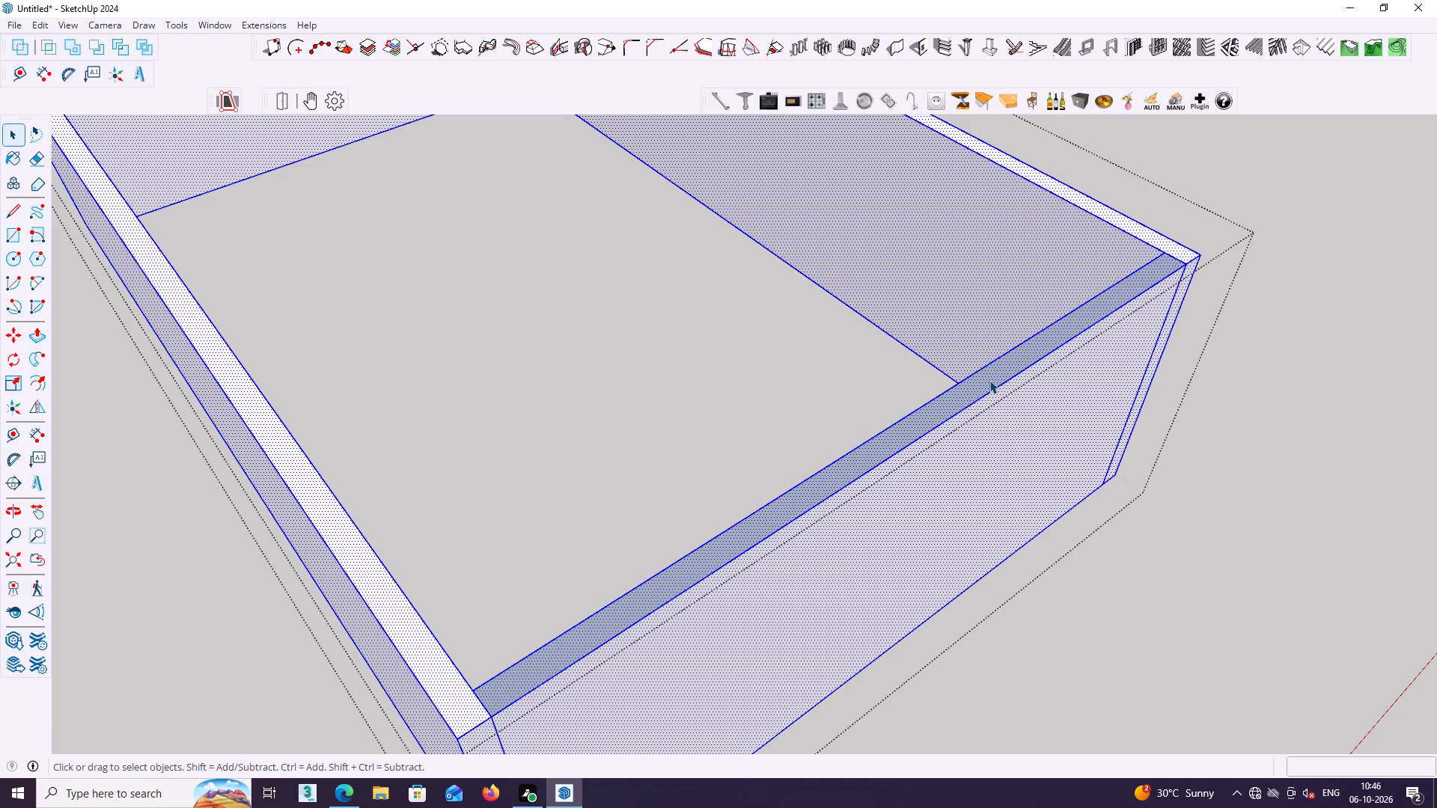
pyautogui.click(989, 380)
pyautogui.click(1064, 422)
pyautogui.doubleClick(1016, 365)
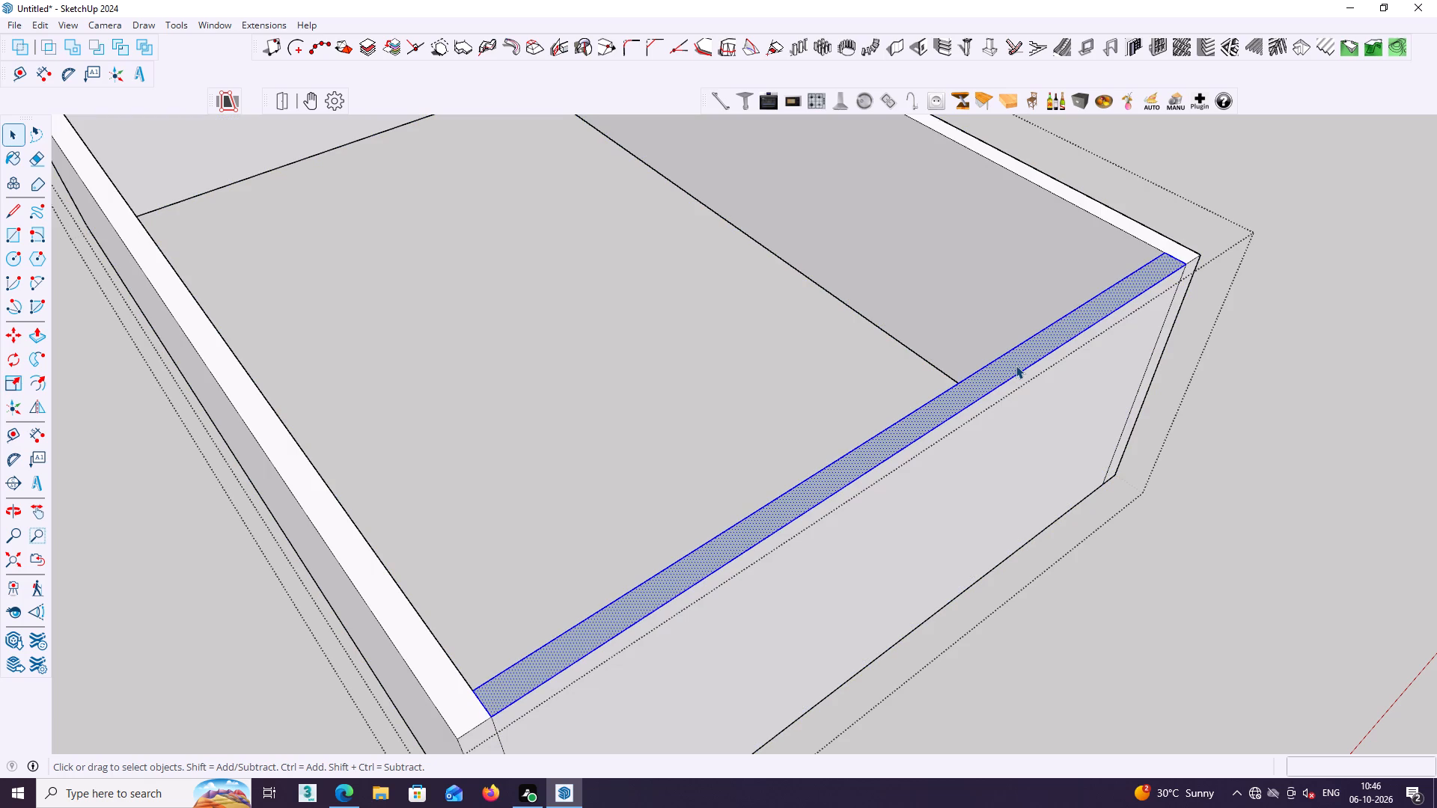
pyautogui.rightClick(1016, 365)
pyautogui.click(1099, 199)
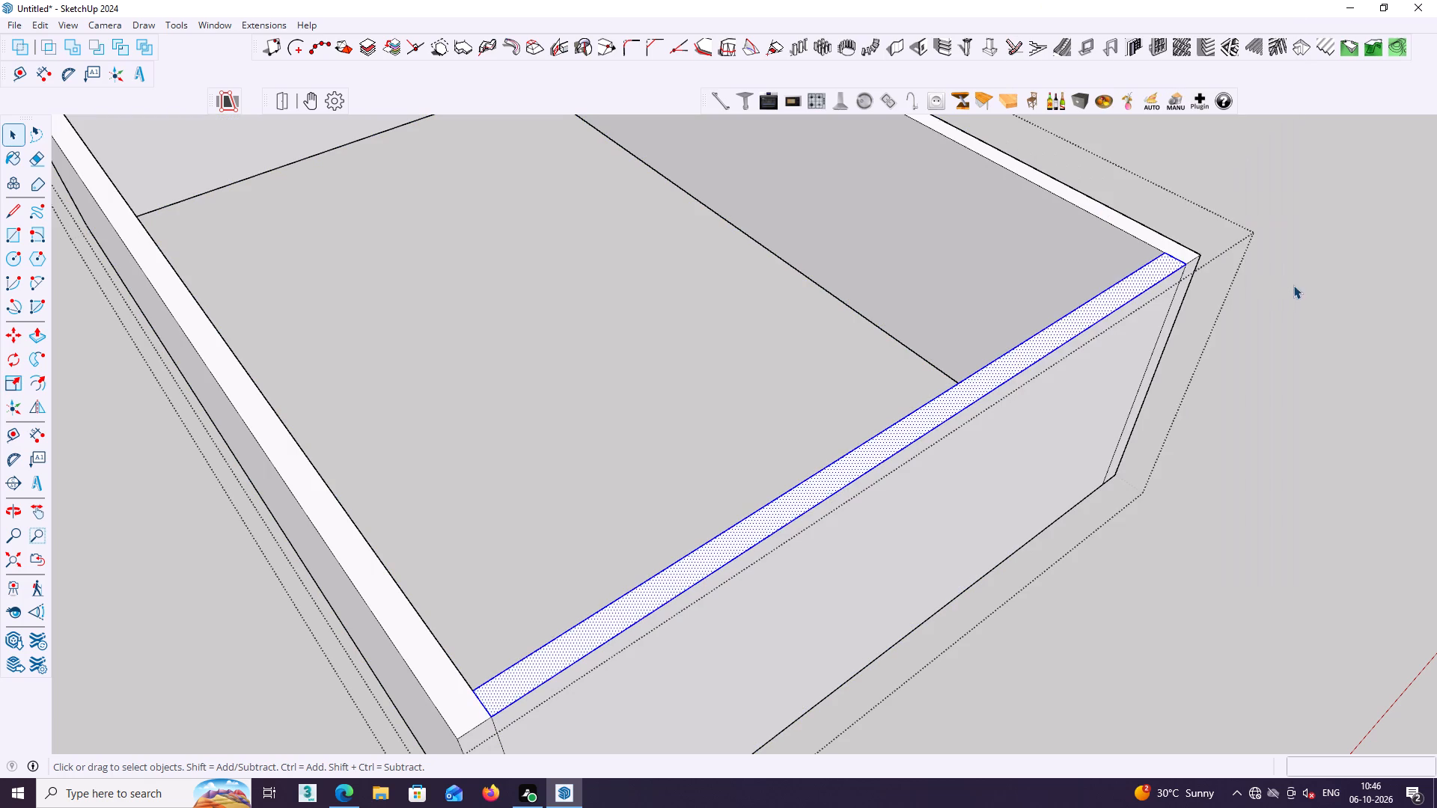
pyautogui.click(1298, 285)
# Examine the wall group from all sides to check its inner faces, top faces and corners.
pyautogui.moveTo(1263, 310); pyautogui.dragTo(1295, 322, button='middle')
pyautogui.moveTo(1328, 332); pyautogui.dragTo(1436, 373, button='middle')
pyautogui.moveTo(883, 367); pyautogui.dragTo(1406, 373, button='middle')
pyautogui.moveTo(1022, 351); pyautogui.dragTo(1166, 282, button='middle')
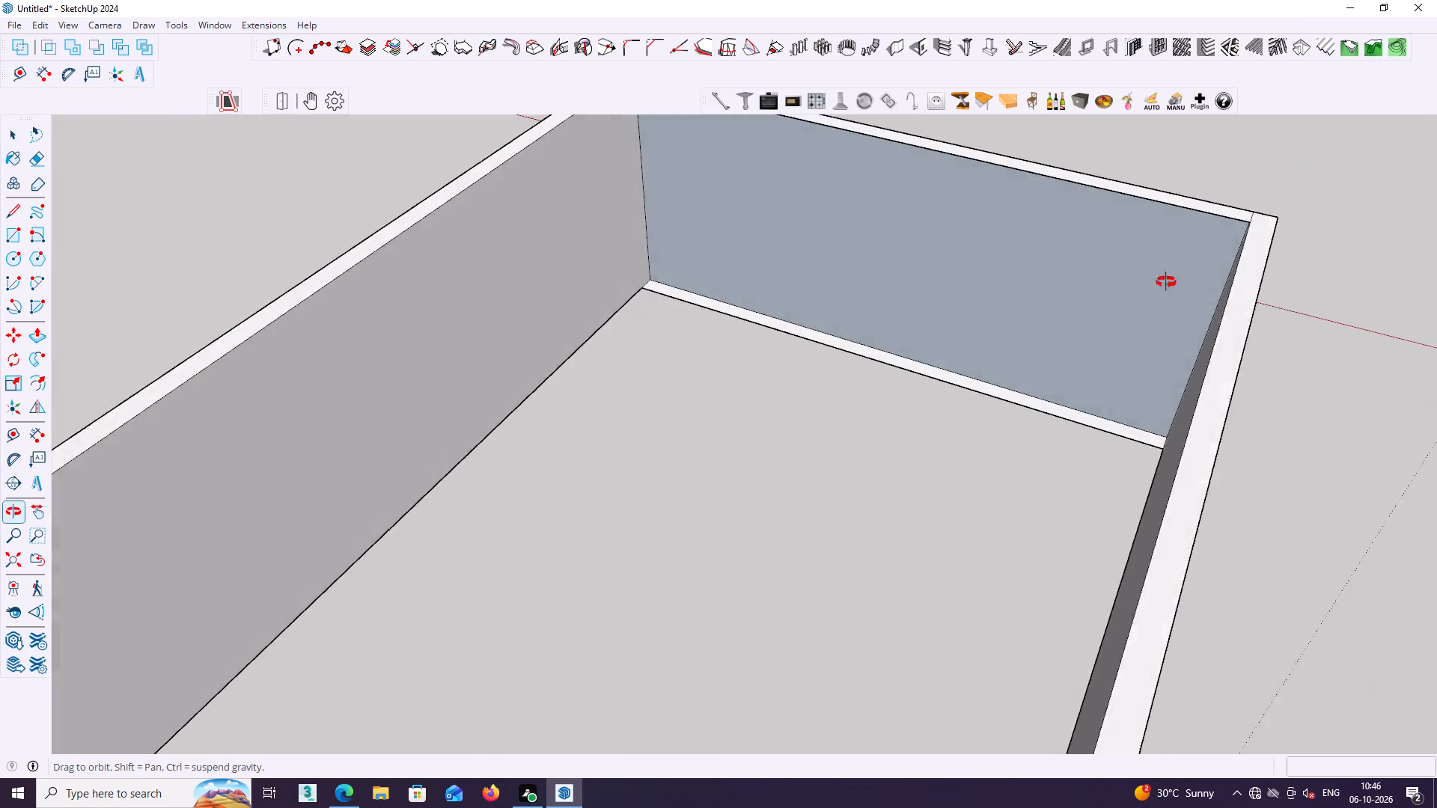
pyautogui.moveTo(1166, 282); pyautogui.dragTo(1022, 221, button='middle')
pyautogui.moveTo(948, 275); pyautogui.dragTo(1037, 212, button='middle')
pyautogui.moveTo(950, 266); pyautogui.dragTo(1299, 303, button='middle')
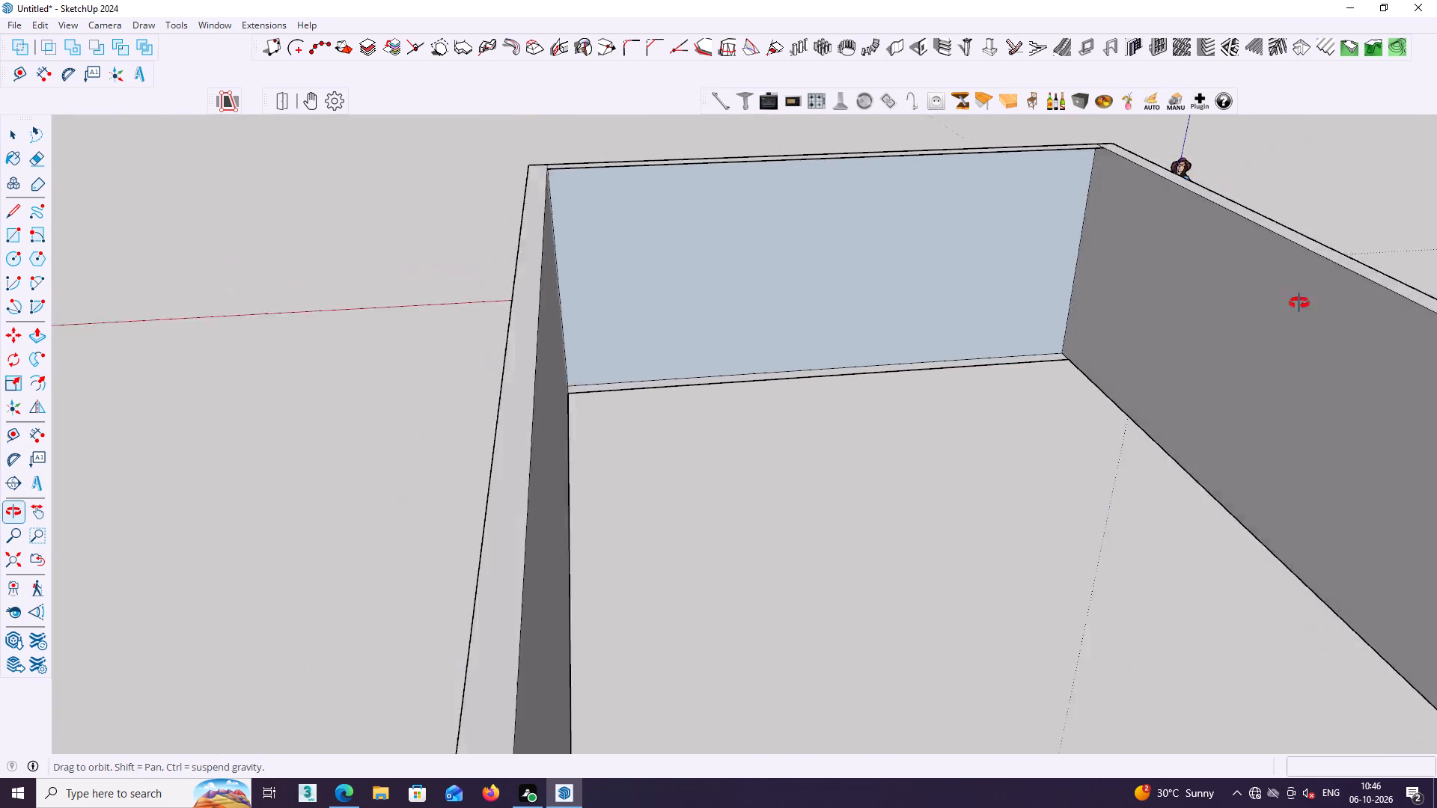
pyautogui.moveTo(1299, 303); pyautogui.dragTo(918, 232, button='middle')
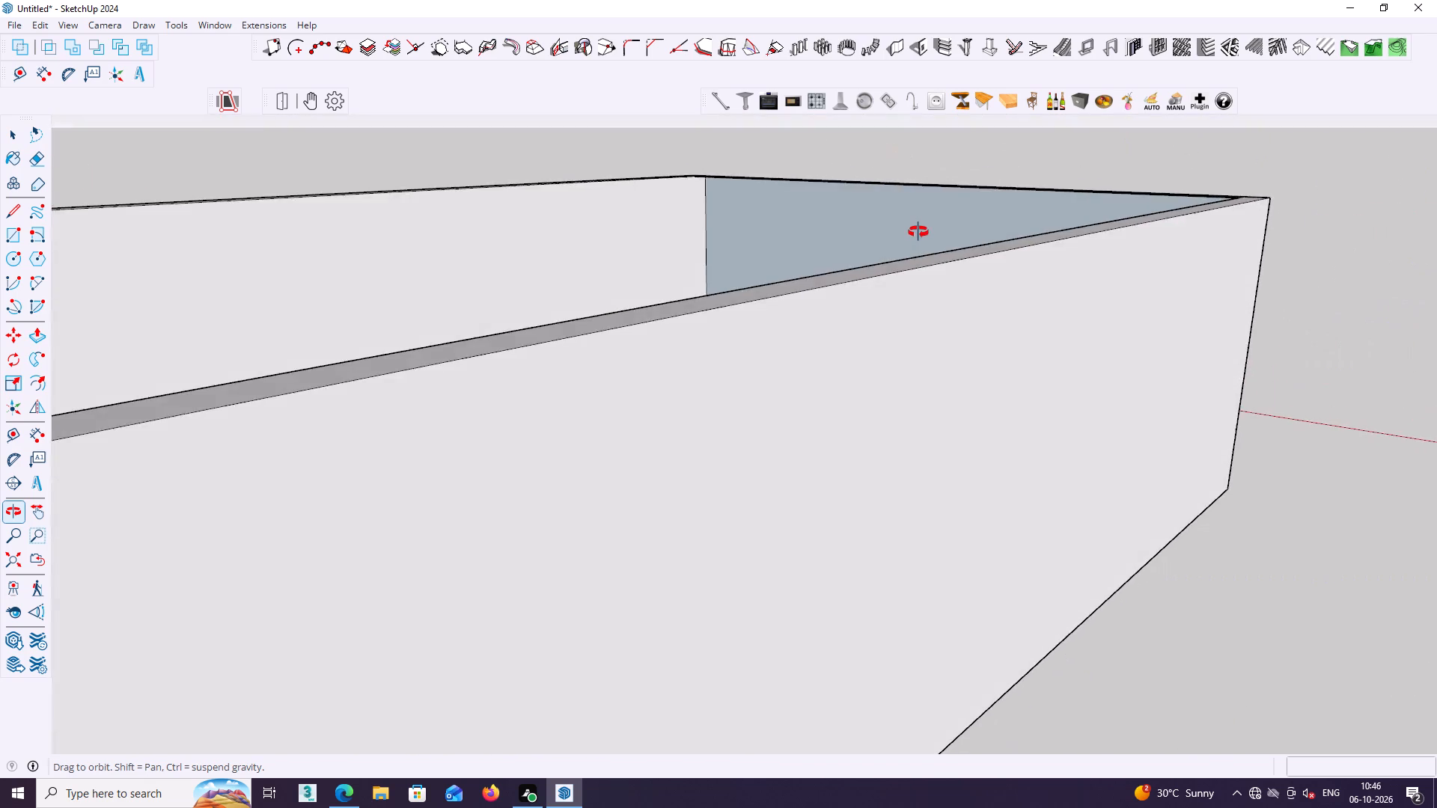
pyautogui.moveTo(918, 232); pyautogui.dragTo(1125, 419, button='middle')
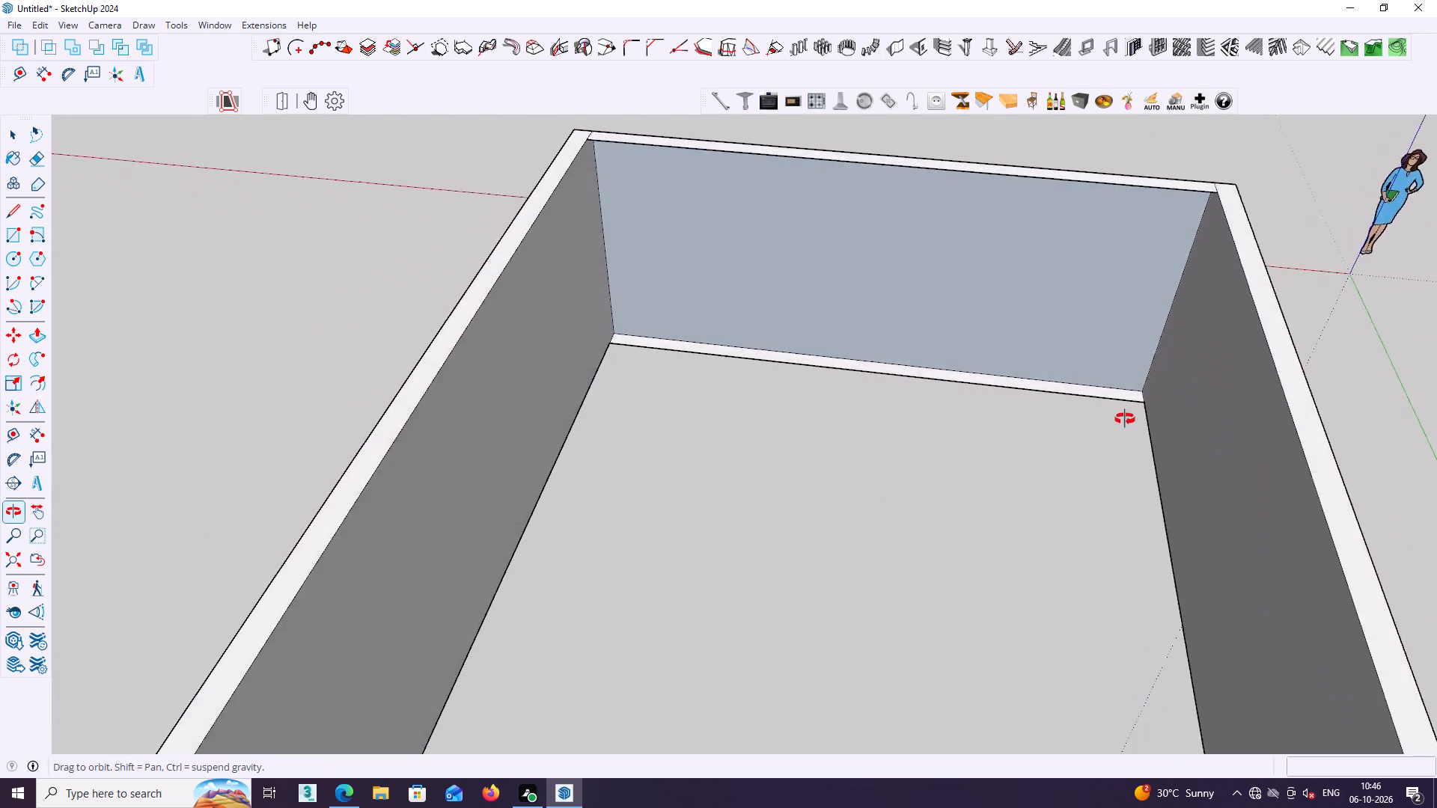
pyautogui.moveTo(1125, 419); pyautogui.dragTo(350, 411, button='middle')
pyautogui.moveTo(860, 466); pyautogui.dragTo(911, 515, button='middle')
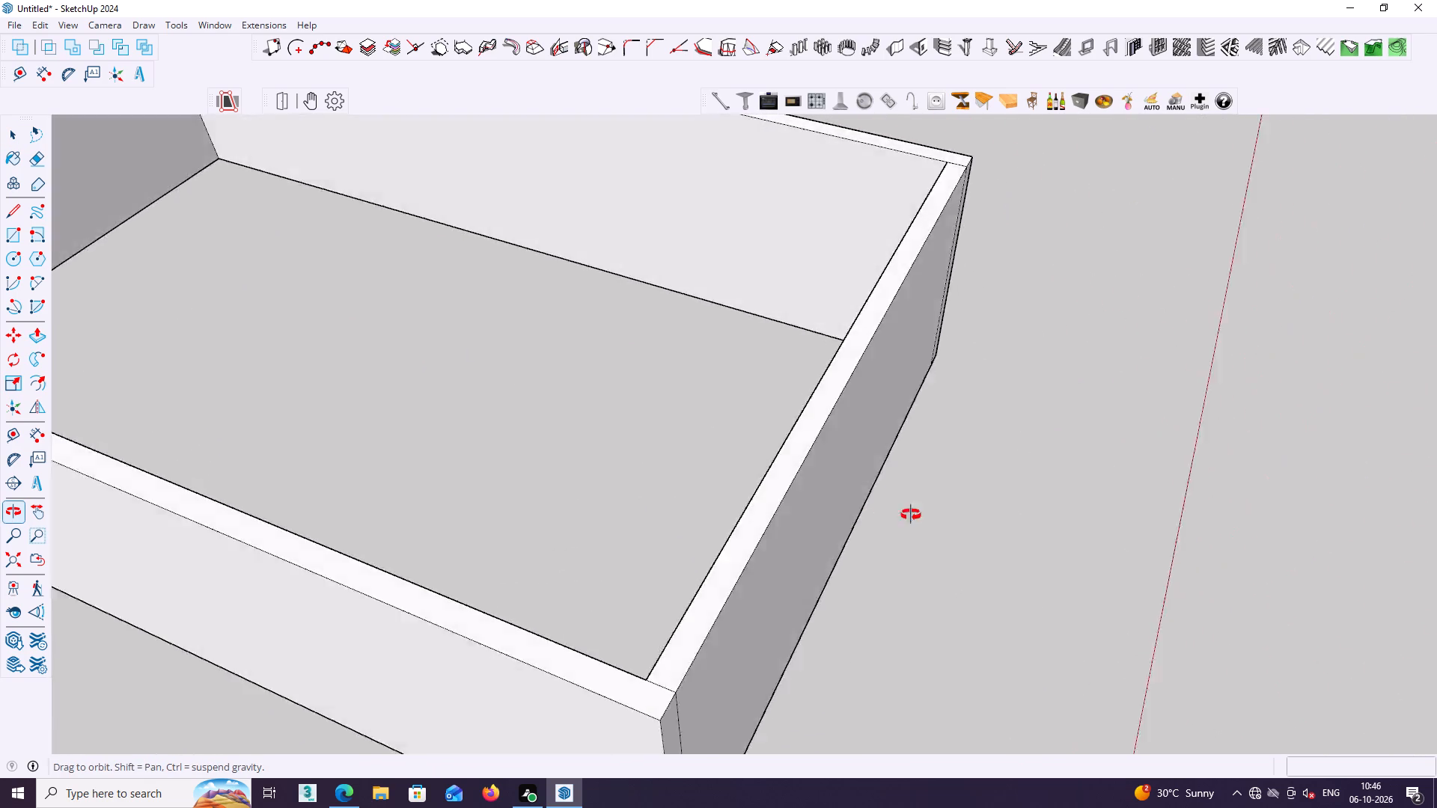
pyautogui.moveTo(911, 515); pyautogui.dragTo(1349, 457, button='middle')
pyautogui.moveTo(994, 413); pyautogui.dragTo(1073, 203, button='middle')
pyautogui.middleClick(1064, 475)
pyautogui.moveTo(881, 369); pyautogui.dragTo(917, 680, button='middle')
pyautogui.scroll(-2, 781, 378)
pyautogui.moveTo(874, 551); pyautogui.dragTo(901, 576, button='middle')
pyautogui.keyDown('shift'); pyautogui.scroll(-2, 885, 564); pyautogui.keyUp('shift')
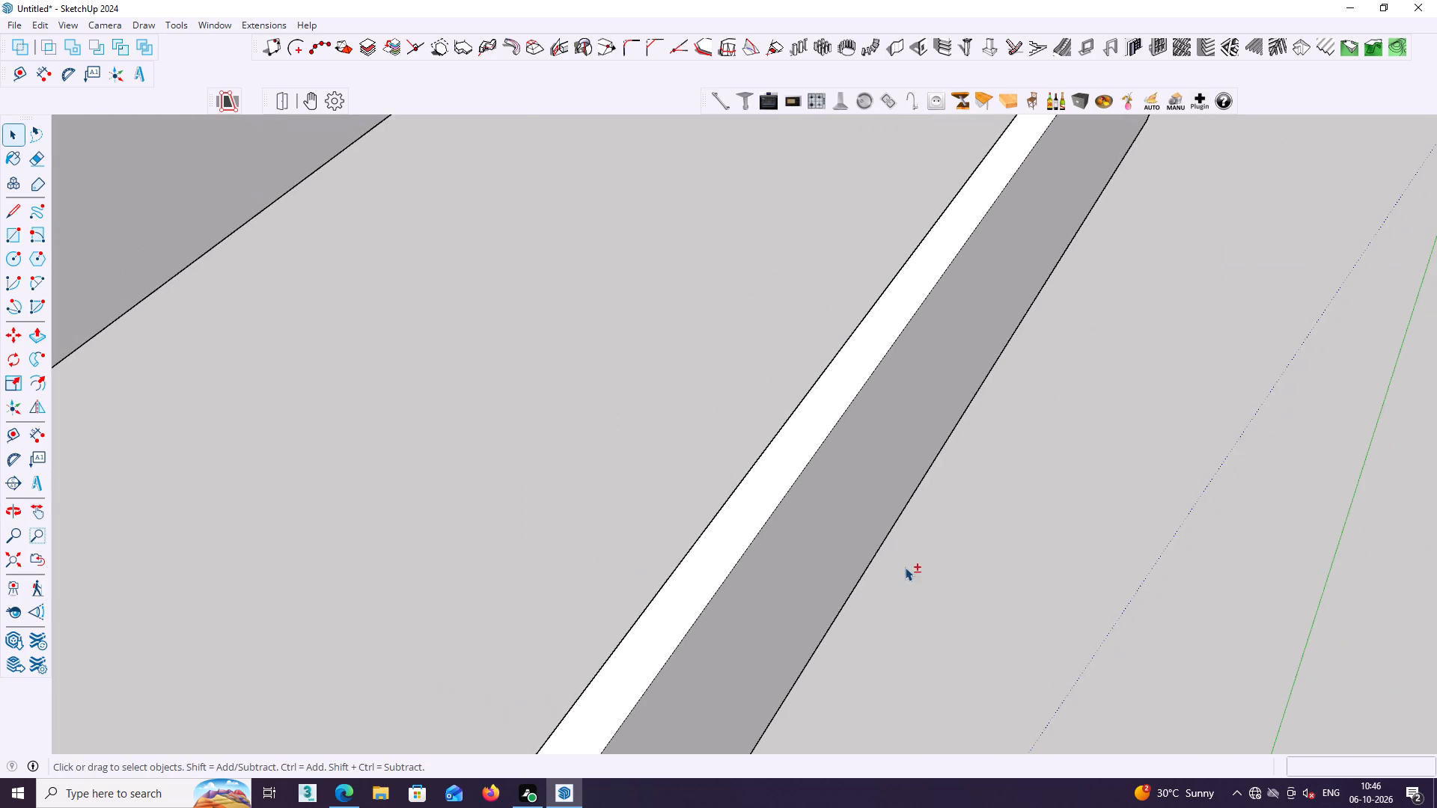
pyautogui.keyDown('shift'); pyautogui.scroll(-1, 905, 567); pyautogui.keyUp('shift')
pyautogui.keyDown('shift'); pyautogui.moveTo(1053, 783); pyautogui.dragTo(1095, 807, button='middle'); pyautogui.keyUp('shift')
pyautogui.moveTo(1133, 807); pyautogui.dragTo(1123, 782, button='middle')
pyautogui.scroll(-1, 793, 292)
pyautogui.keyDown('shift'); pyautogui.moveTo(849, 377); pyautogui.dragTo(882, 409, button='middle'); pyautogui.keyUp('shift')
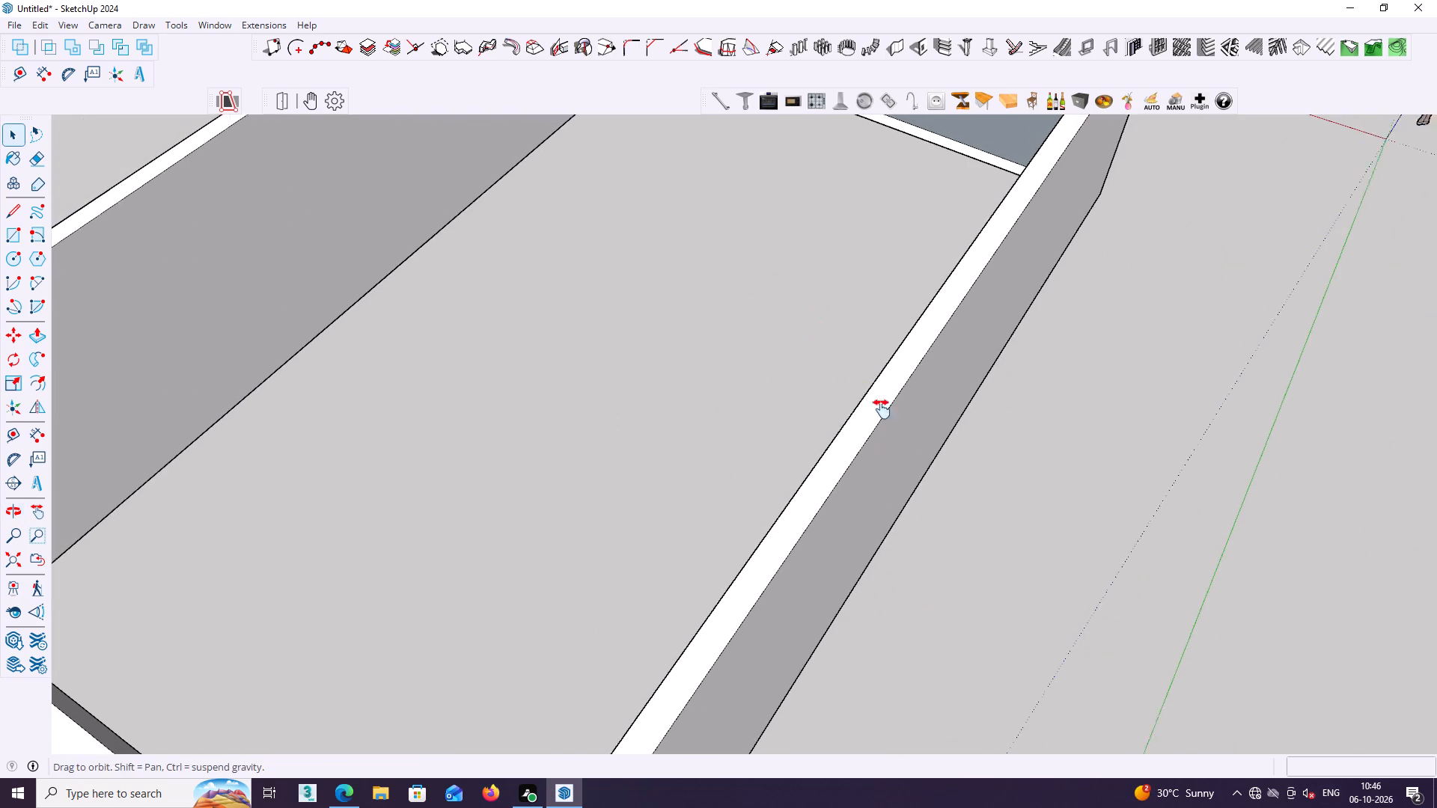
# Draw a rectangle between opposite inner corners of the end wall to fill its missing inner face.
pyautogui.keyDown('shift'); pyautogui.moveTo(882, 409); pyautogui.dragTo(1028, 516, button='middle'); pyautogui.keyUp('shift')
pyautogui.keyDown('shift'); pyautogui.moveTo(1064, 536); pyautogui.dragTo(1074, 512, button='middle'); pyautogui.keyUp('shift')
pyautogui.keyDown('shift'); pyautogui.moveTo(921, 297); pyautogui.dragTo(1167, 545, button='middle'); pyautogui.keyUp('shift')
pyautogui.keyDown('shift'); pyautogui.moveTo(1079, 464); pyautogui.dragTo(1089, 520, button='middle'); pyautogui.keyUp('shift')
pyautogui.scroll(-1, 1038, 355)
pyautogui.moveTo(1038, 355); pyautogui.dragTo(1056, 206, button='middle')
pyautogui.moveTo(960, 274); pyautogui.dragTo(968, 247, button='middle')
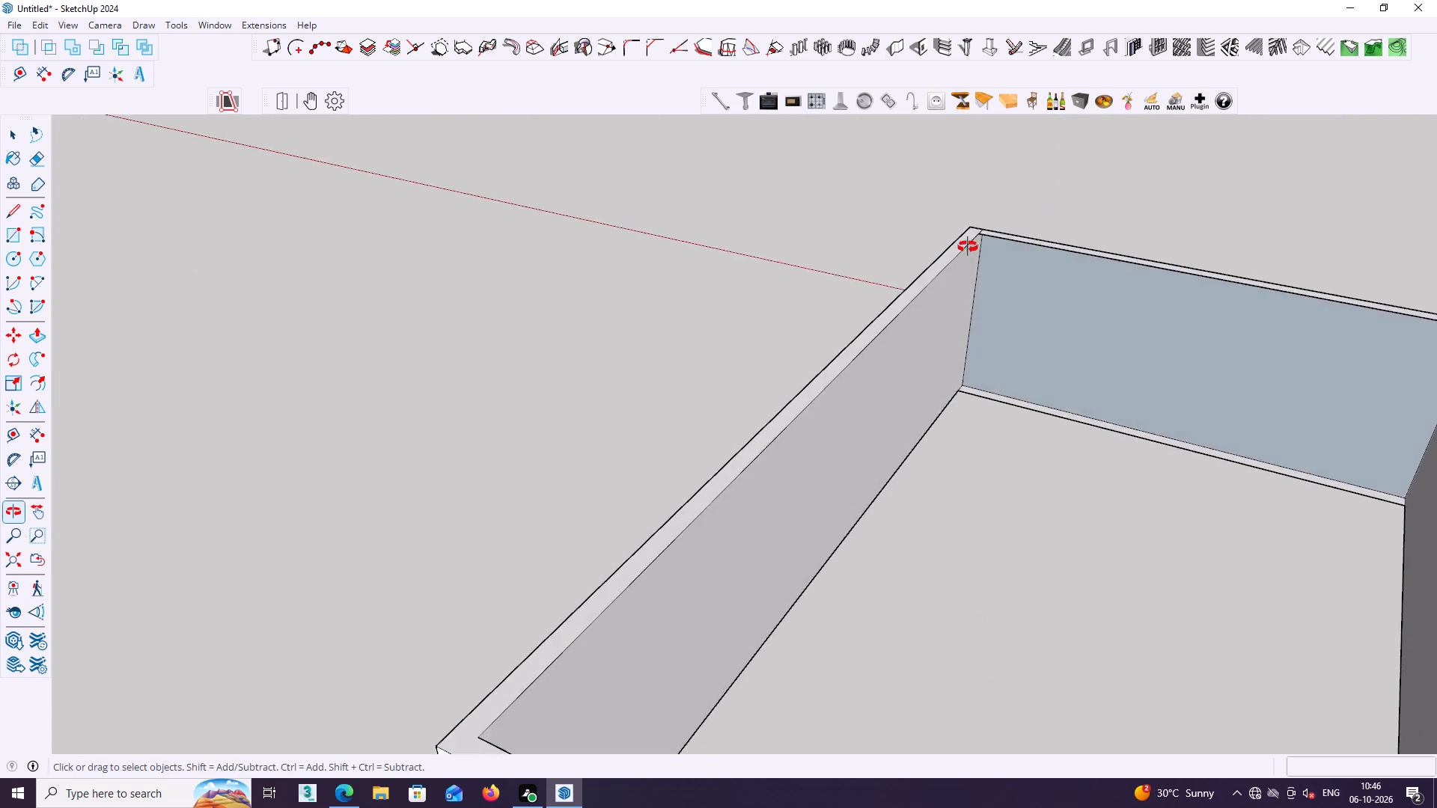
pyautogui.moveTo(968, 247); pyautogui.dragTo(983, 188, button='middle')
pyautogui.middleClick(986, 208)
pyautogui.press('r')
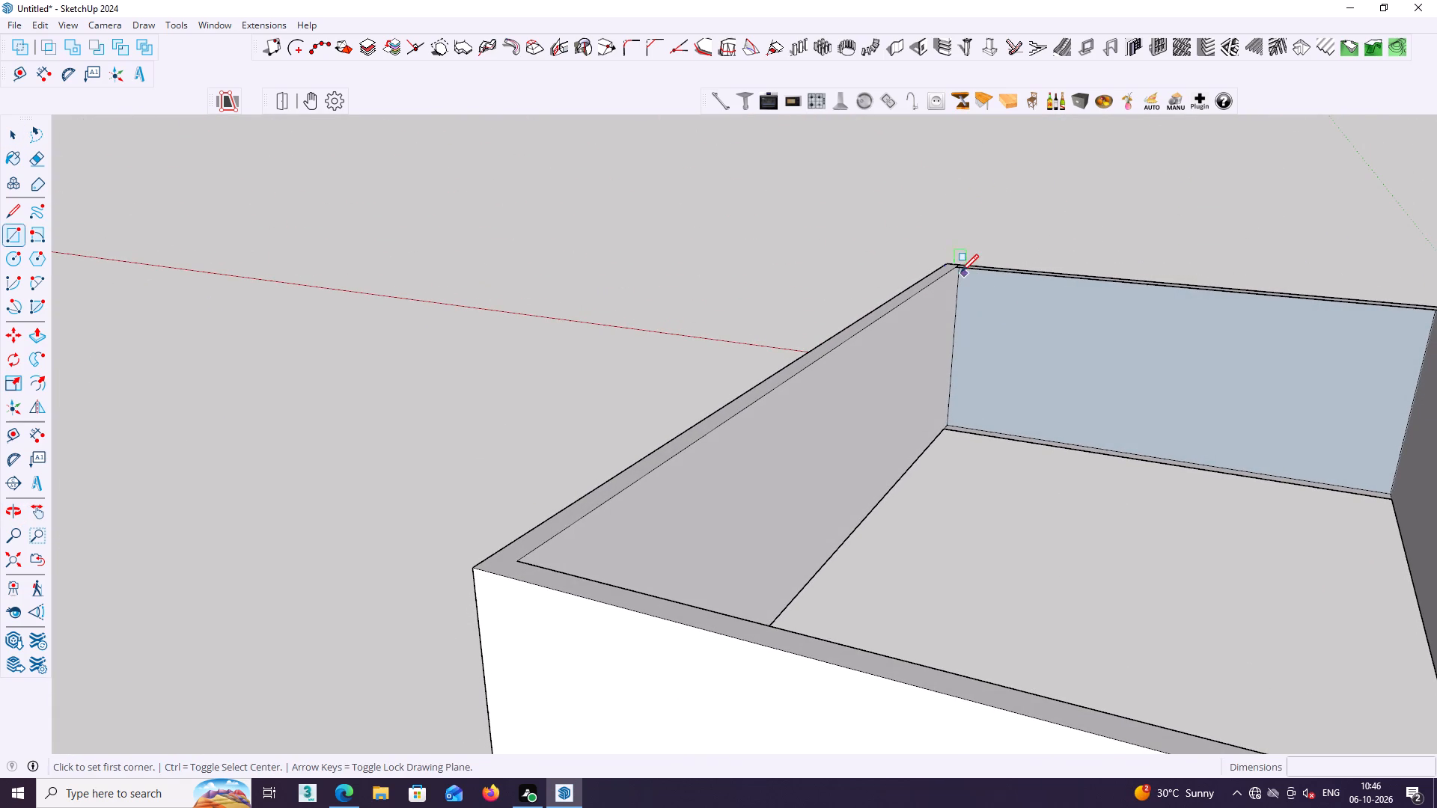
pyautogui.click(959, 269)
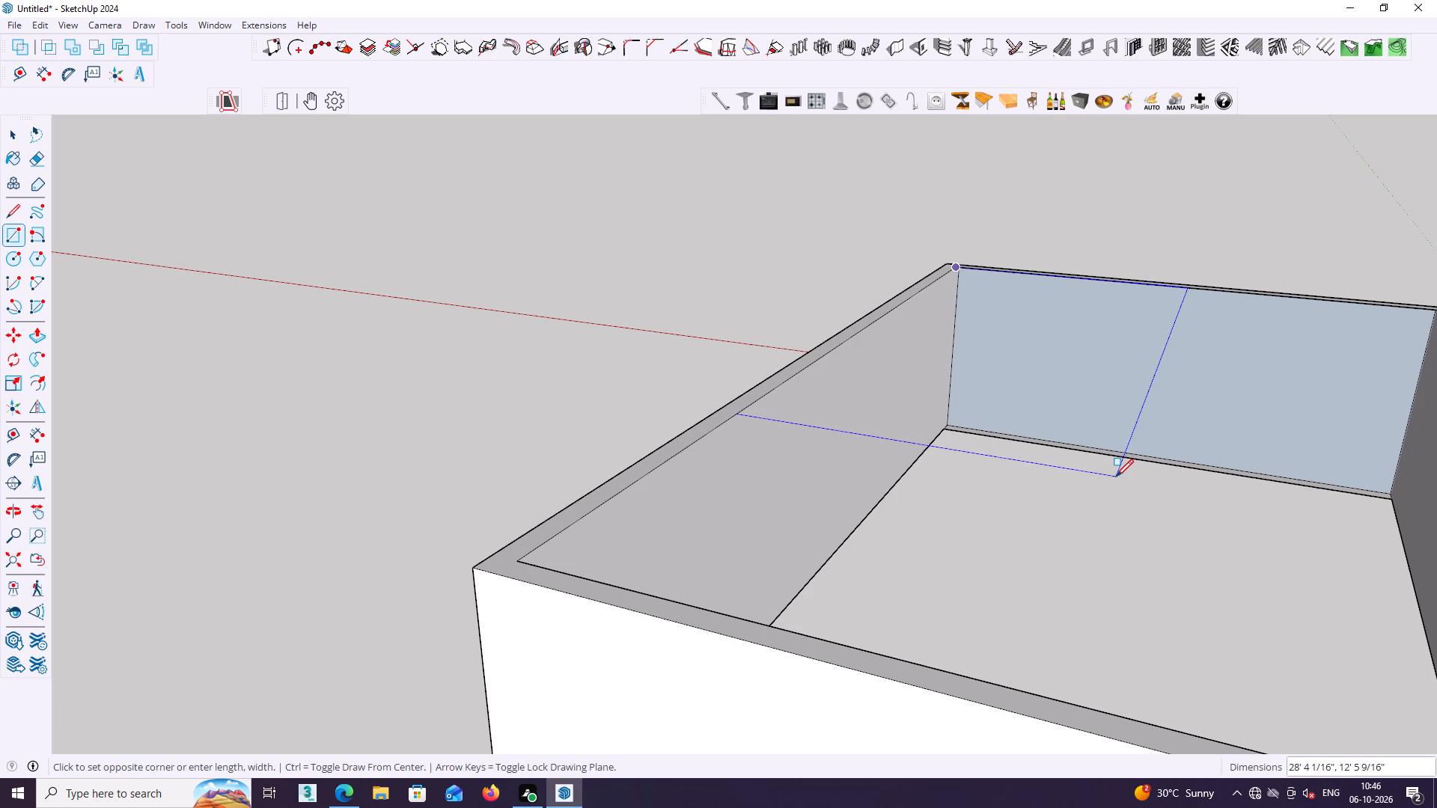
pyautogui.keyDown('shift'); pyautogui.moveTo(1116, 477); pyautogui.dragTo(984, 489, button='middle'); pyautogui.keyUp('shift')
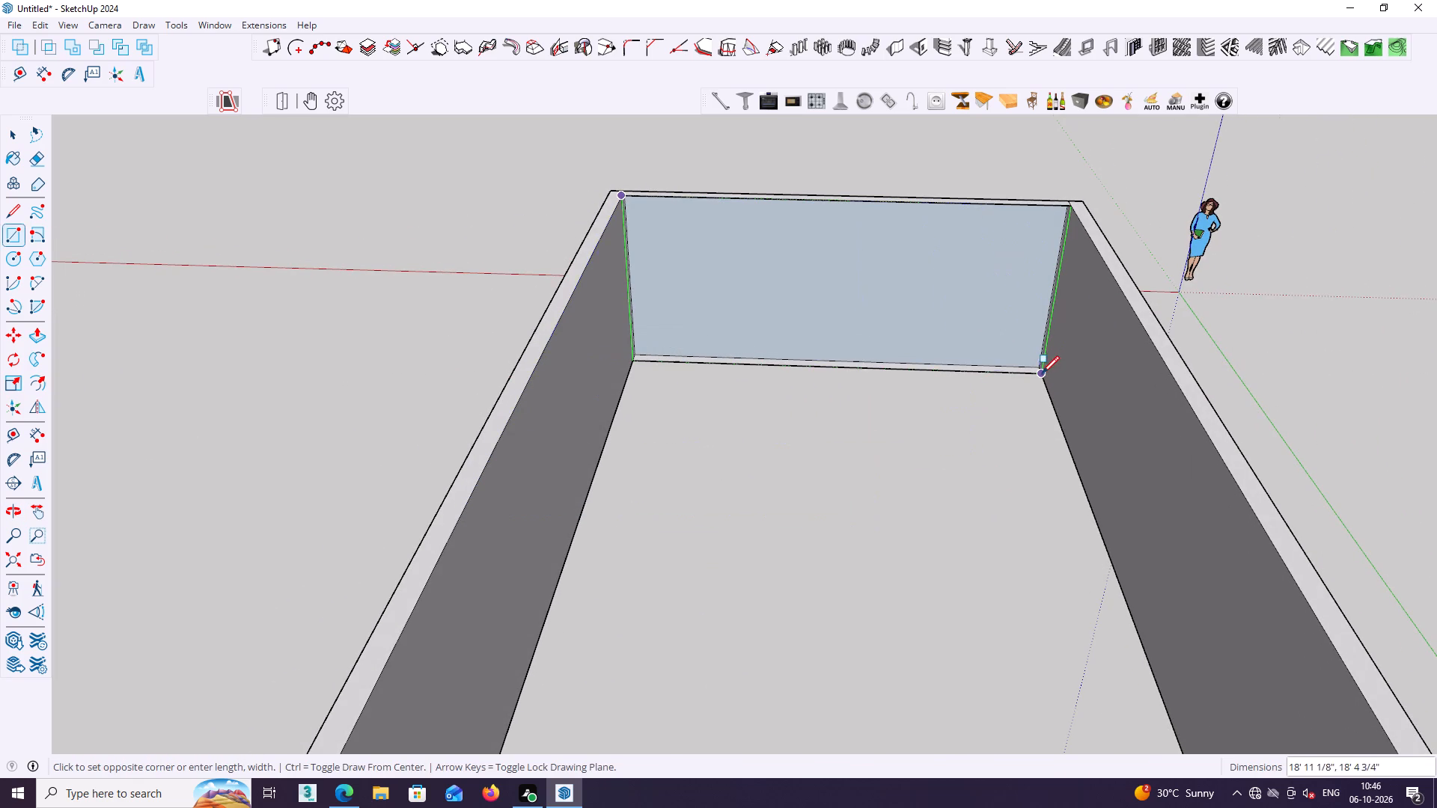
pyautogui.click(1044, 373)
pyautogui.press('space')
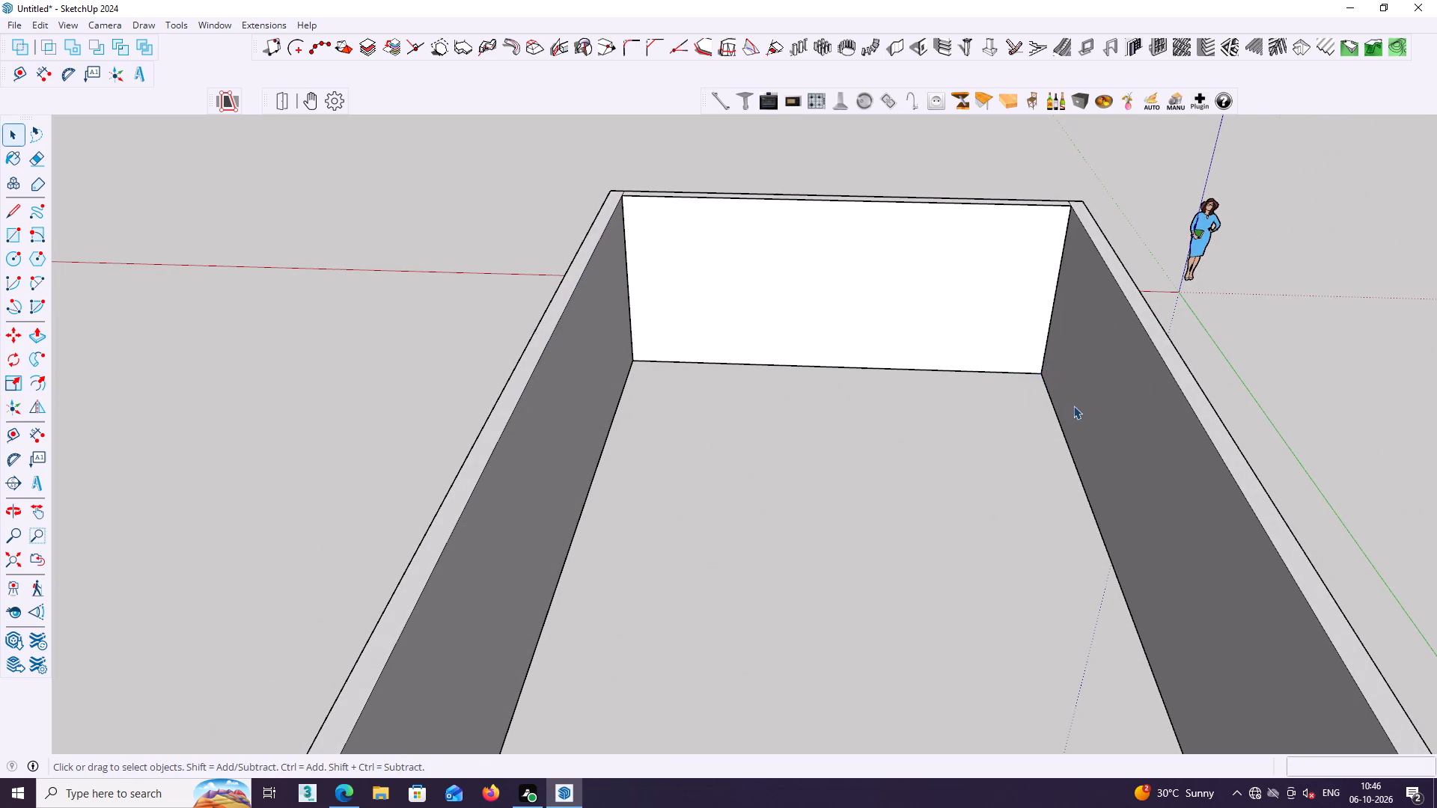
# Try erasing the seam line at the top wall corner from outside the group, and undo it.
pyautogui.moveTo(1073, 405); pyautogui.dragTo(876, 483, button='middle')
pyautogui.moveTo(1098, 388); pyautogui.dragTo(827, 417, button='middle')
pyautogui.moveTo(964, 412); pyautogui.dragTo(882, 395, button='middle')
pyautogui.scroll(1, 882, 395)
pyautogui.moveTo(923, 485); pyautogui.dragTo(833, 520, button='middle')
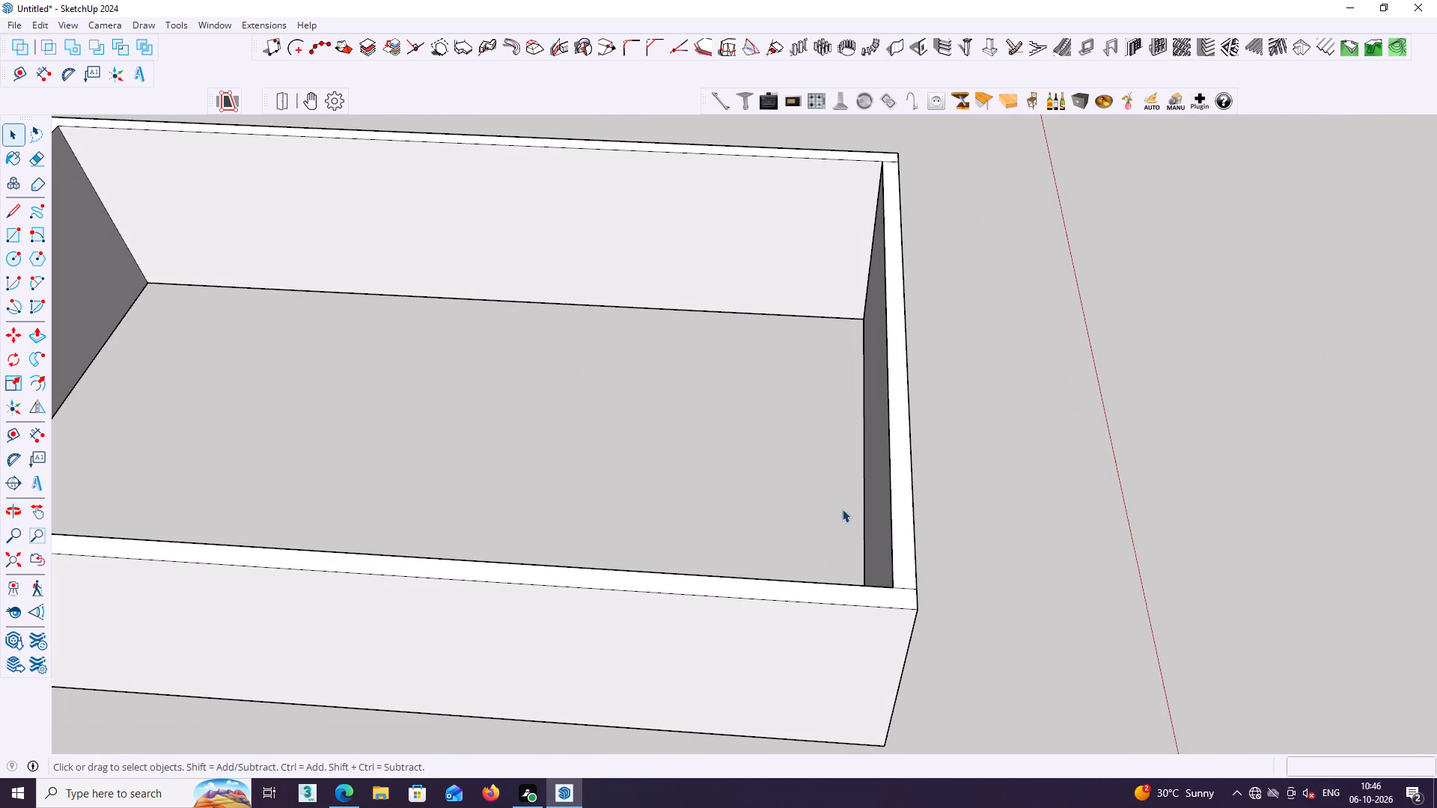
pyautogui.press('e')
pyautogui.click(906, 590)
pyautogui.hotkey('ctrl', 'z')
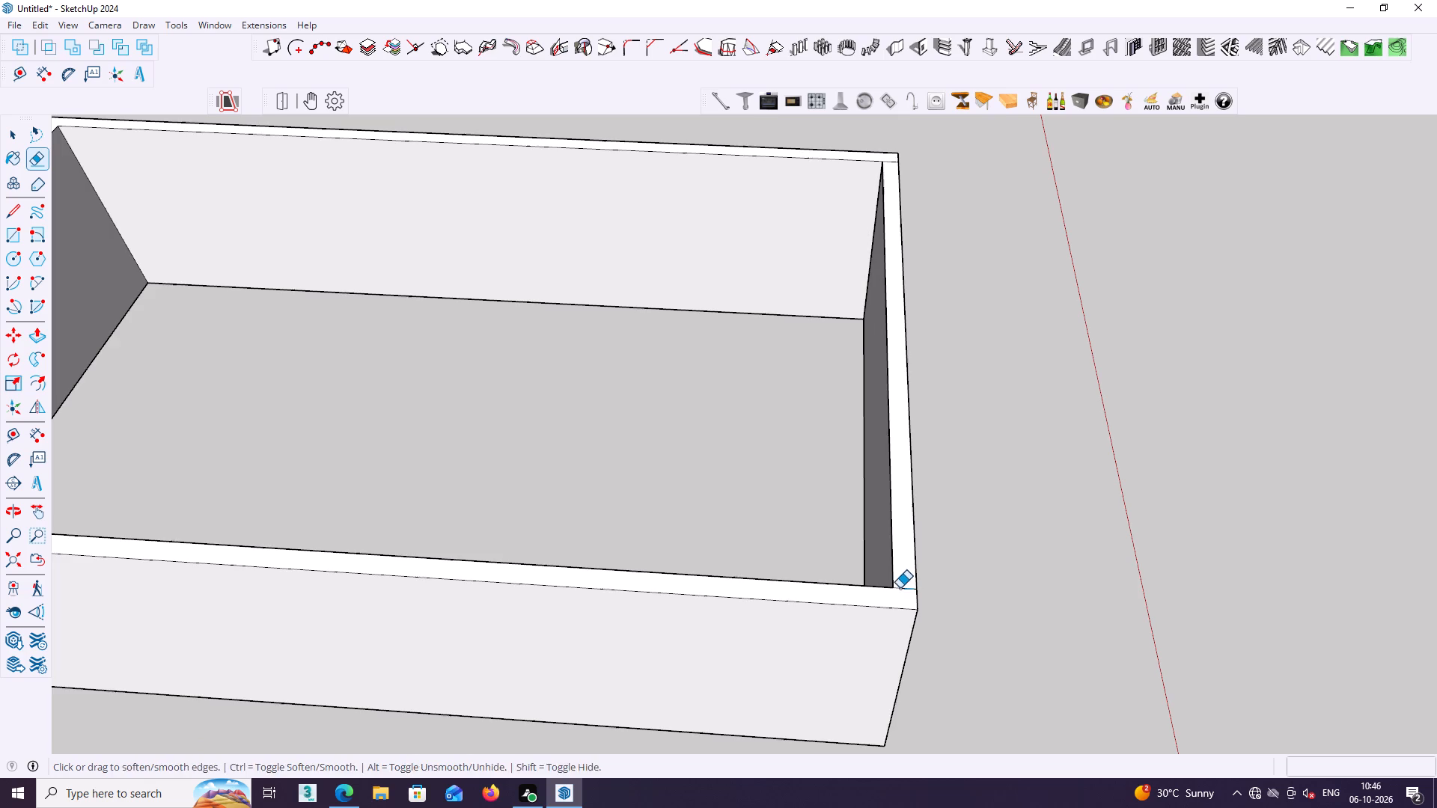
# Enter the wall group and delete the seam edge on the top face where the end wall meets the long wall.
pyautogui.press('space')
pyautogui.click(906, 587)
pyautogui.doubleClick(906, 587)
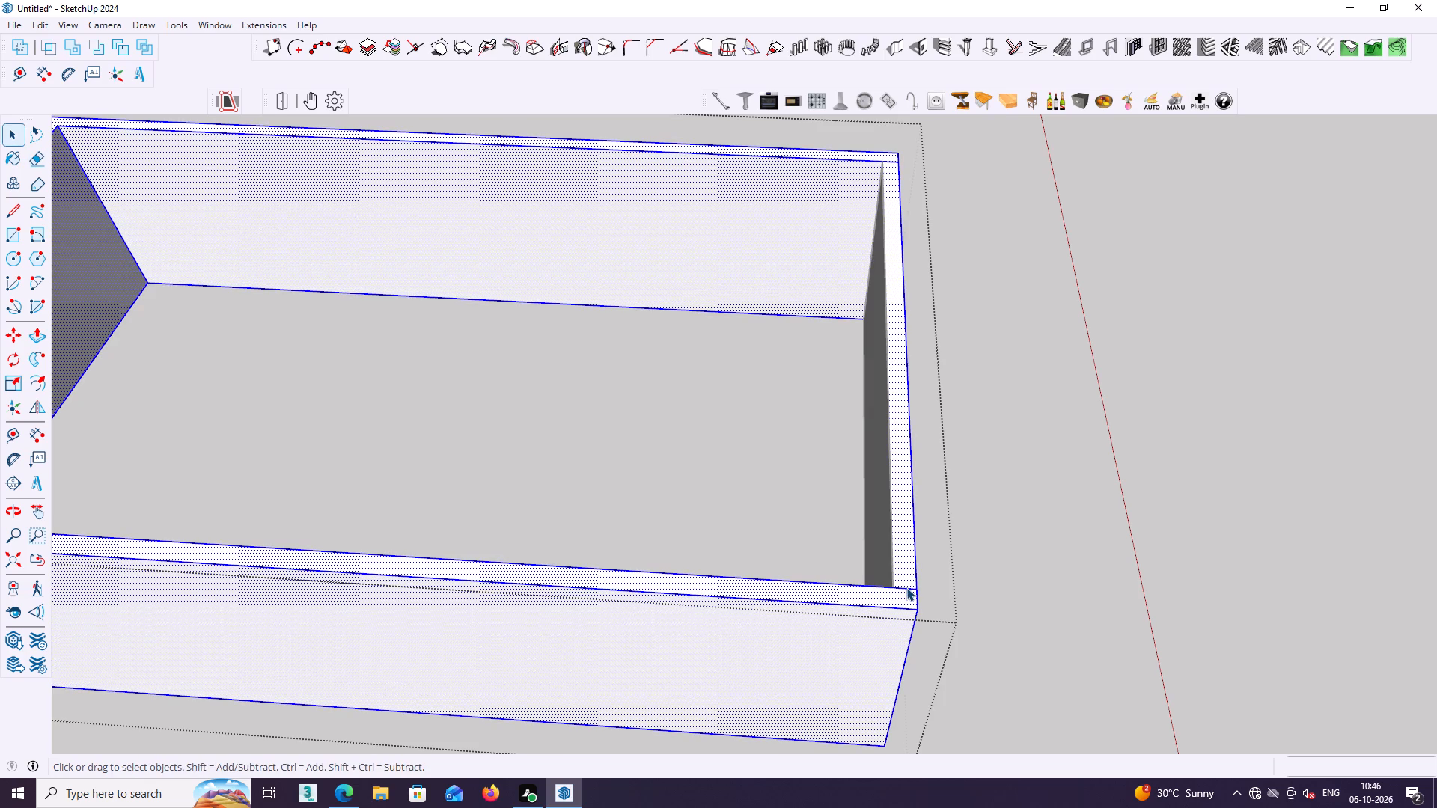
pyautogui.click(906, 587)
pyautogui.press('Delete')
pyautogui.scroll(-3, 931, 581)
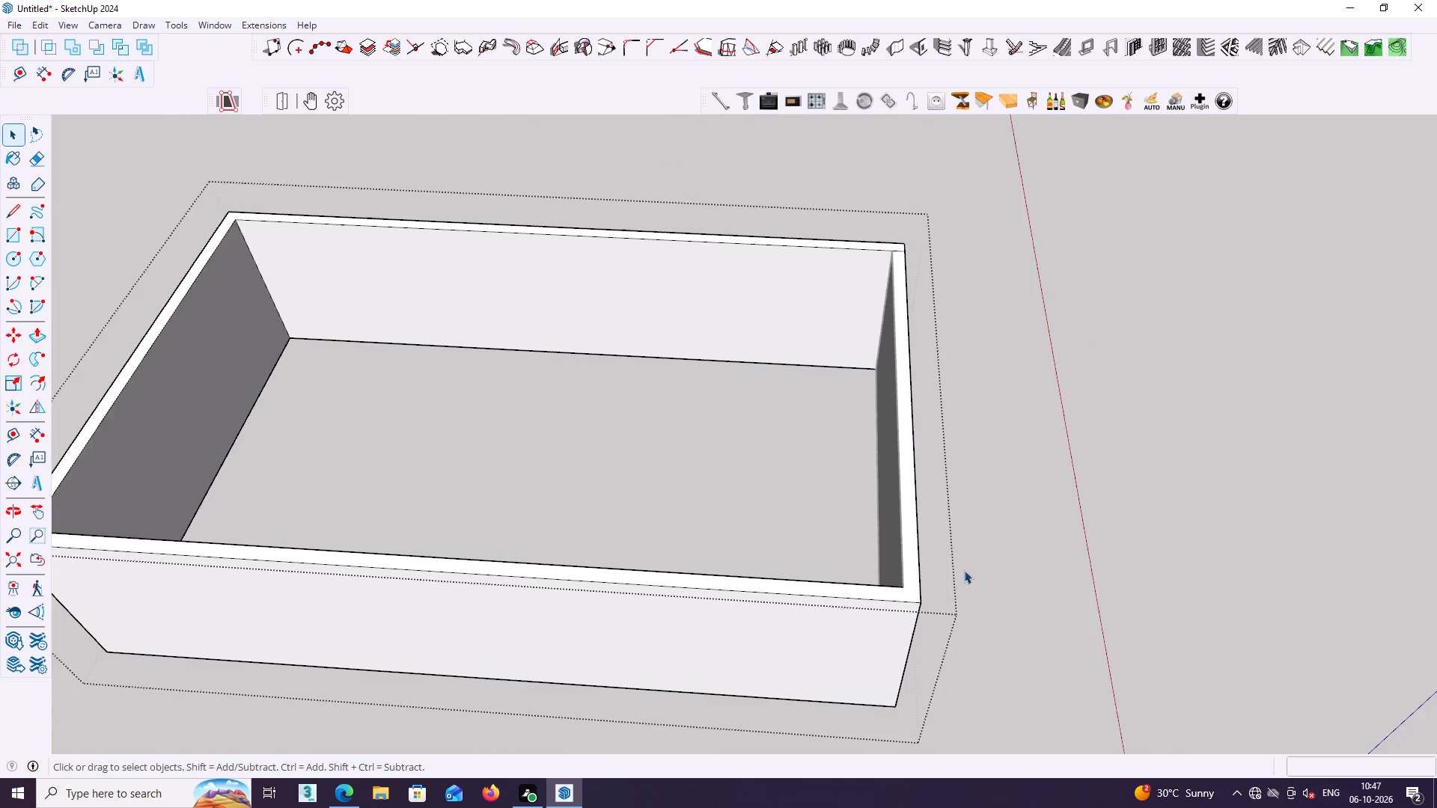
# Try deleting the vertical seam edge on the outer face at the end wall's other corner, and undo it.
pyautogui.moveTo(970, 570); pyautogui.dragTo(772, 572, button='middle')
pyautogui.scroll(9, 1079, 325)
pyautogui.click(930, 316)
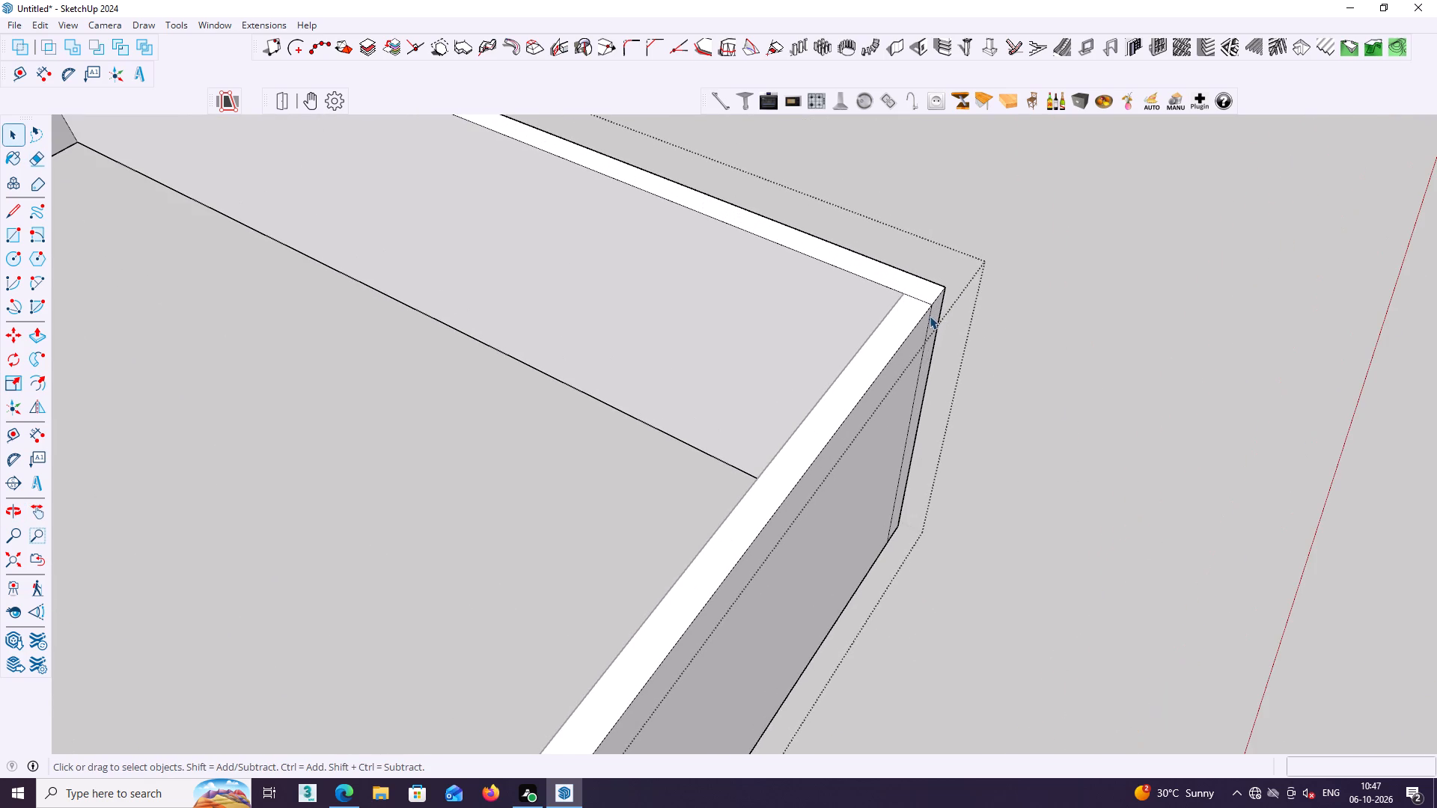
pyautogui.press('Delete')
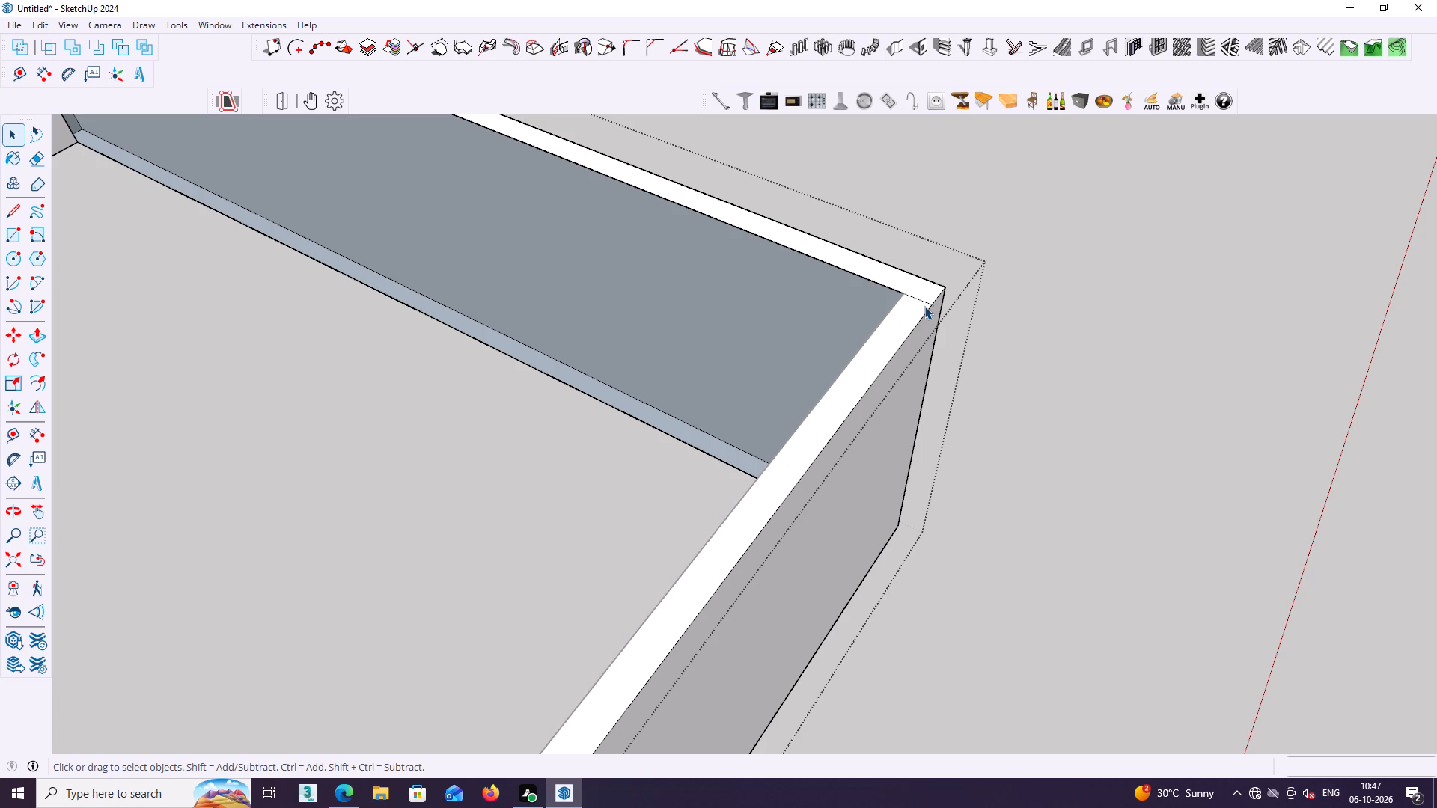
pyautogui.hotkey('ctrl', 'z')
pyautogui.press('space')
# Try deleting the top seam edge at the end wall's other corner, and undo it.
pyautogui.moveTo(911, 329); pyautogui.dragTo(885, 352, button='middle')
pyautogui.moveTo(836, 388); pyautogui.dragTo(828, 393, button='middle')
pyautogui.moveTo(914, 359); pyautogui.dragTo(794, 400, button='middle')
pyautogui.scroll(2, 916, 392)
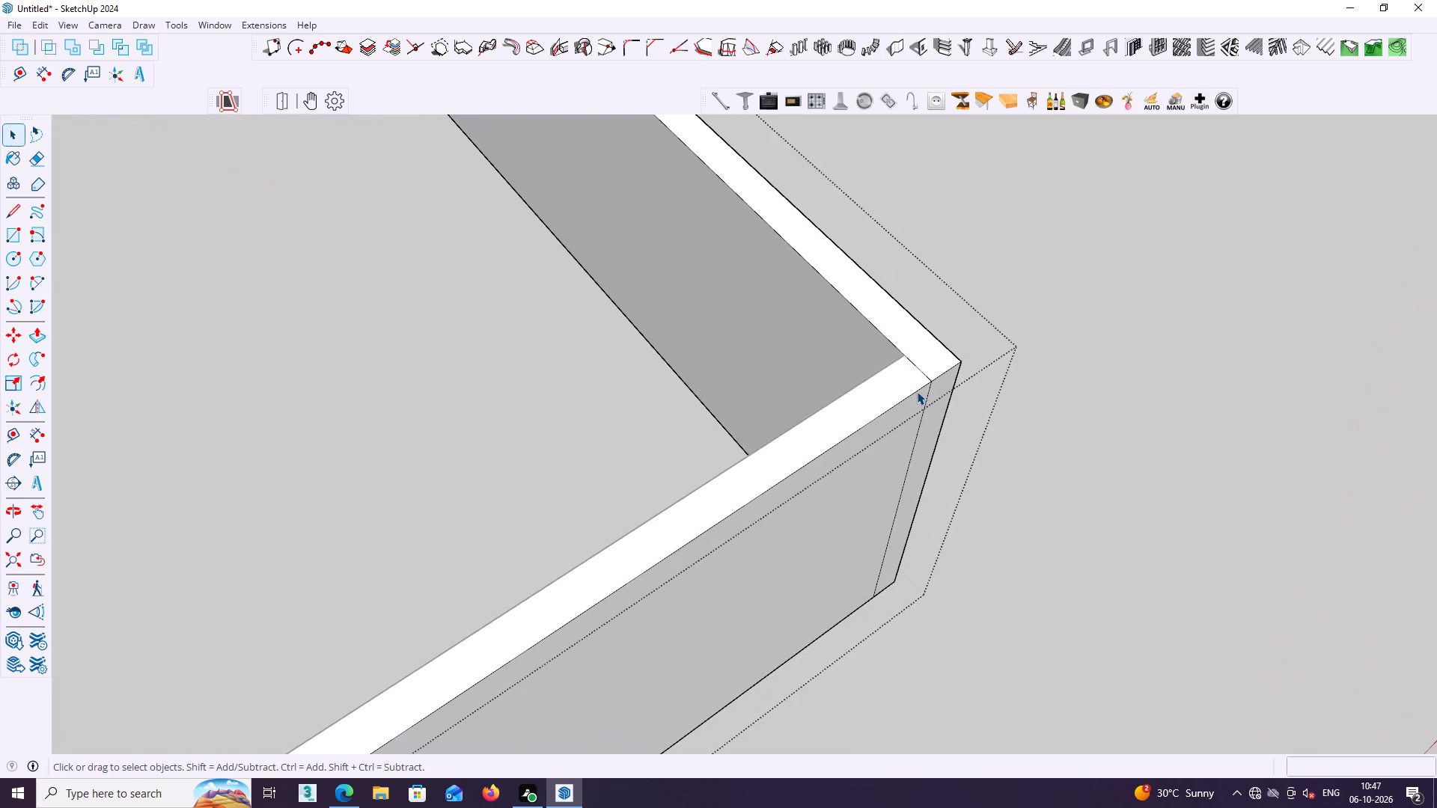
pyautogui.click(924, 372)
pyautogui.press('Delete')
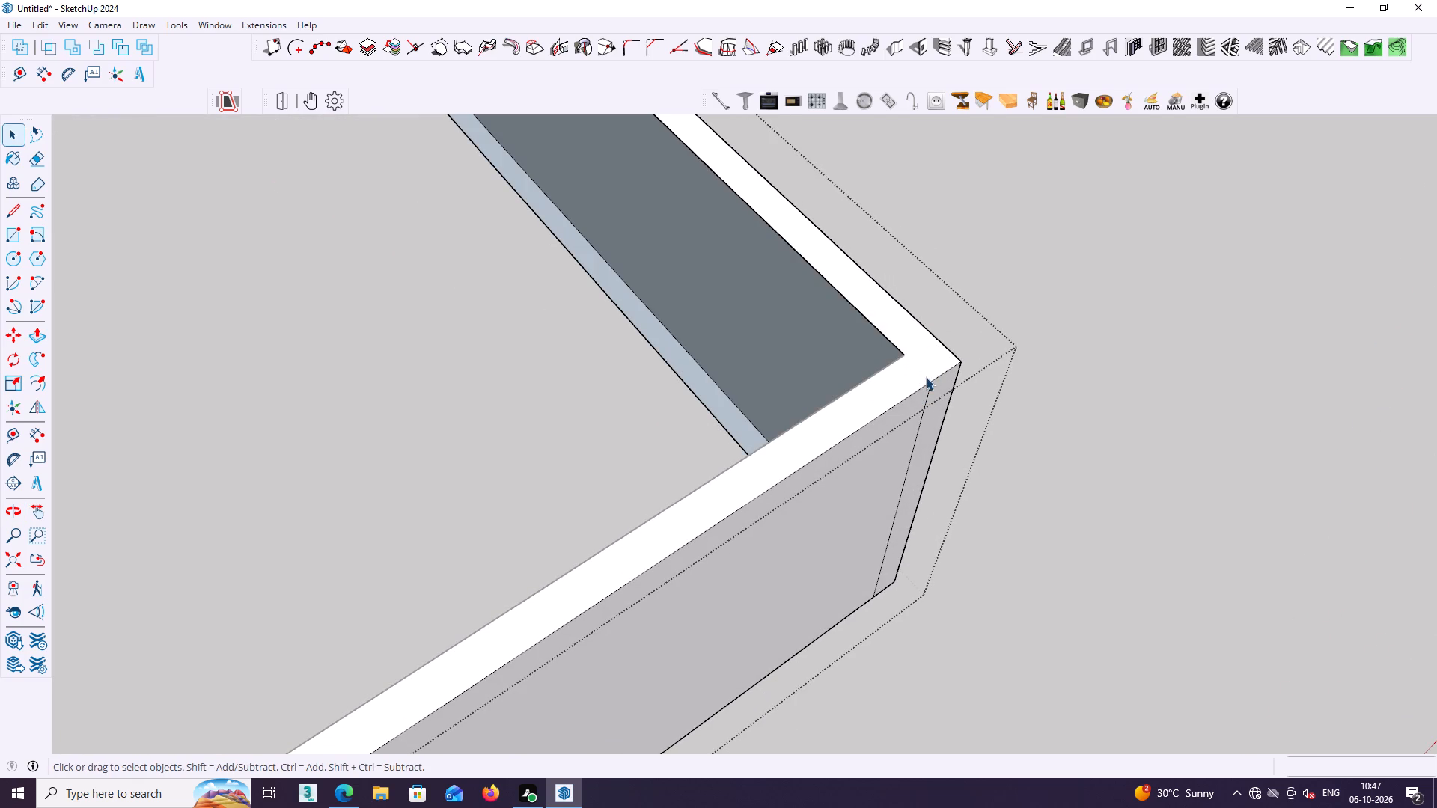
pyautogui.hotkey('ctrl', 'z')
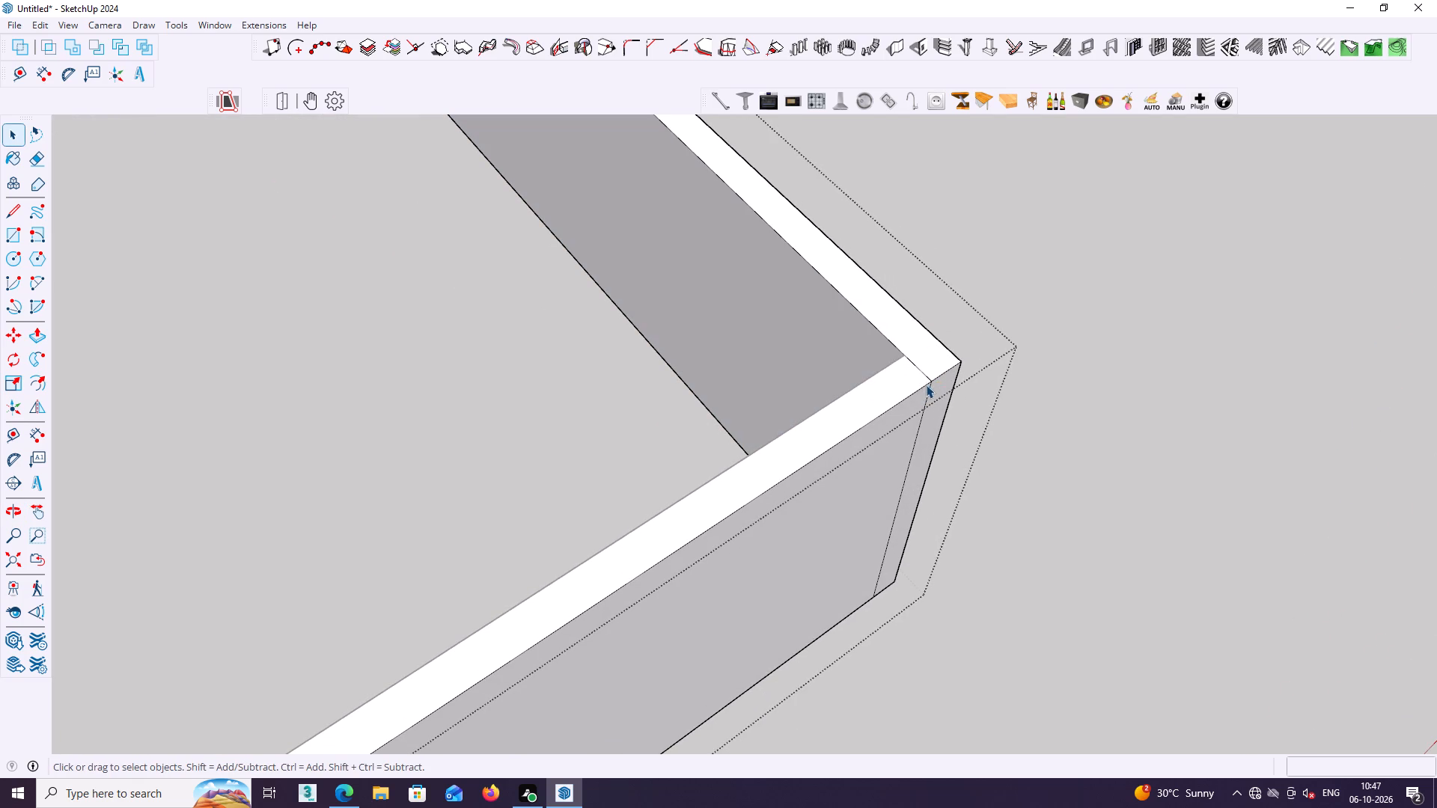
# Delete the seam edge across the top face at the end wall's other corner.
pyautogui.moveTo(924, 380); pyautogui.dragTo(1001, 394, button='middle')
pyautogui.scroll(2, 887, 351)
pyautogui.doubleClick(942, 355)
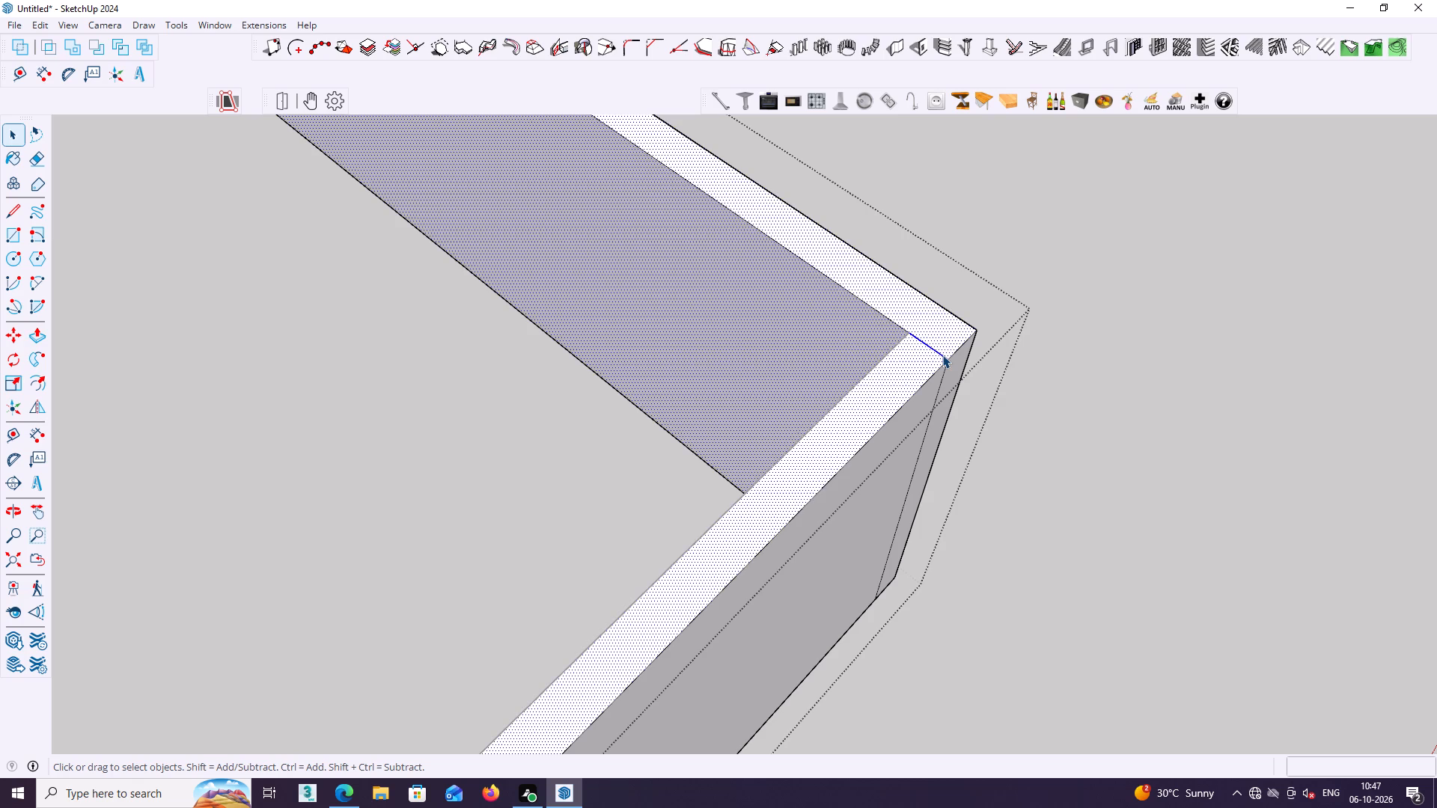
pyautogui.click(942, 355)
pyautogui.press('Delete')
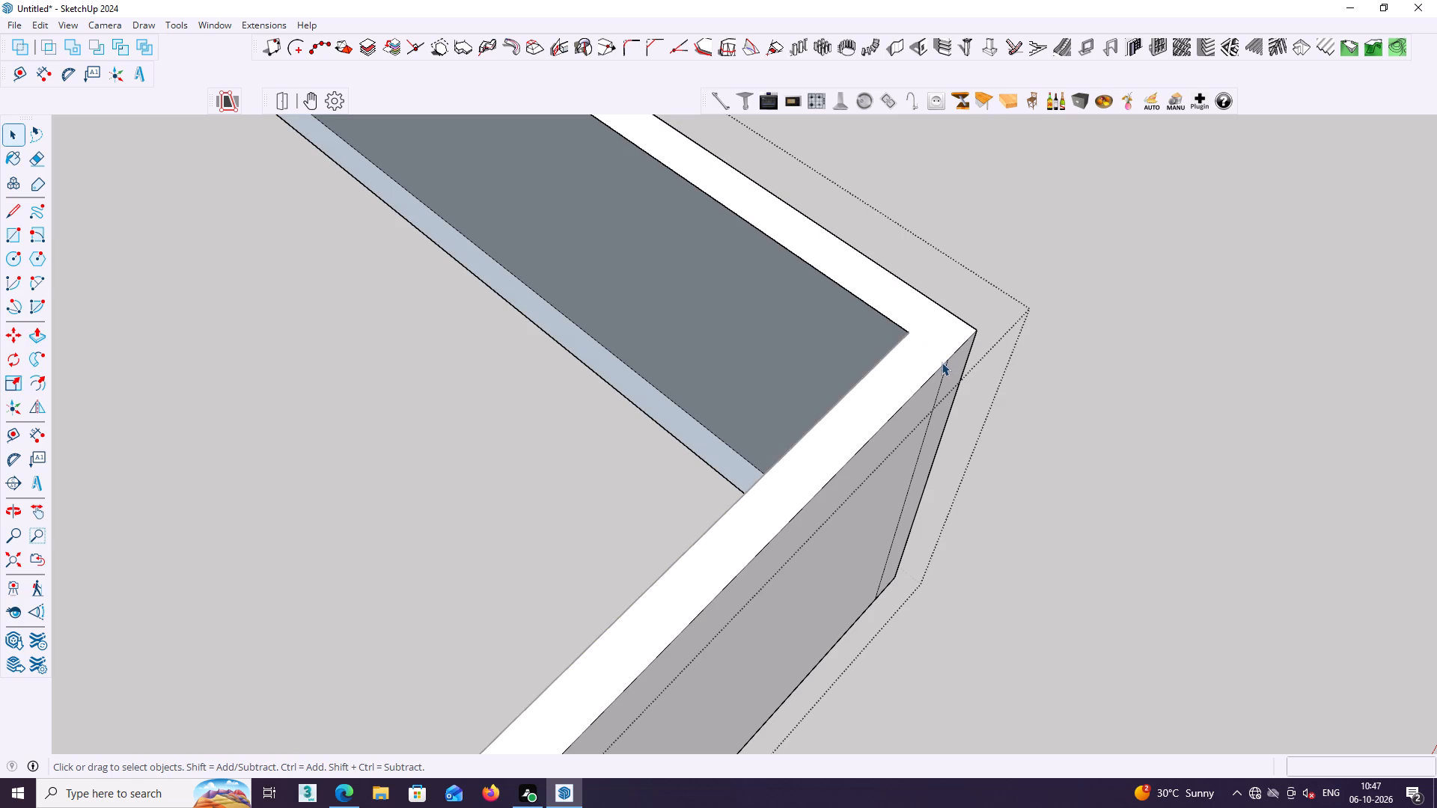
pyautogui.scroll(-2, 942, 372)
# Draw a 40' 4 5/16" by 10' rectangle locked to the red-axis plane to rebuild the long wall's missing inner face.
pyautogui.moveTo(856, 382); pyautogui.dragTo(1067, 381, button='middle')
pyautogui.scroll(-8, 928, 360)
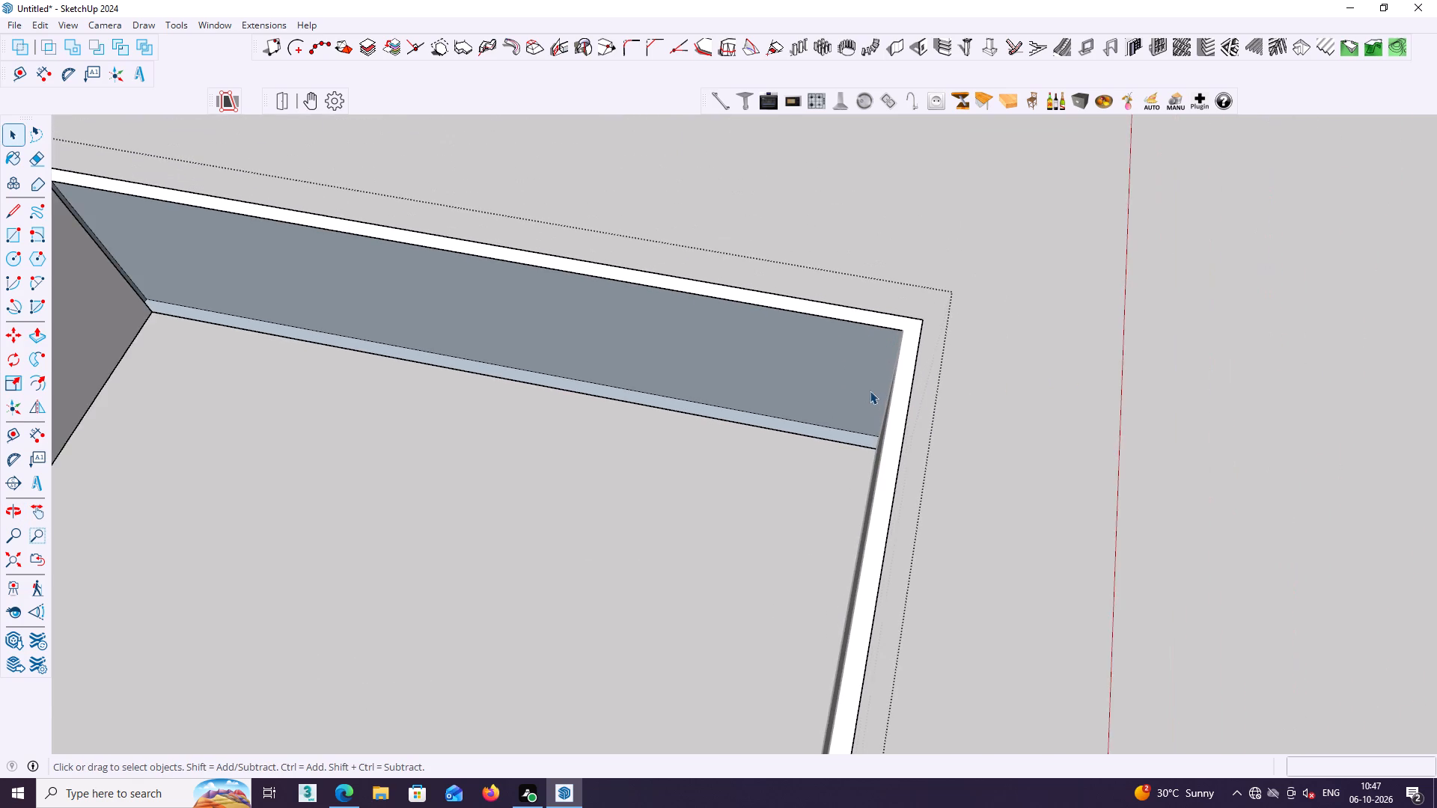
pyautogui.scroll(-2, 870, 391)
pyautogui.moveTo(742, 291); pyautogui.dragTo(751, 257, button='middle')
pyautogui.moveTo(637, 417); pyautogui.dragTo(797, 301, button='middle')
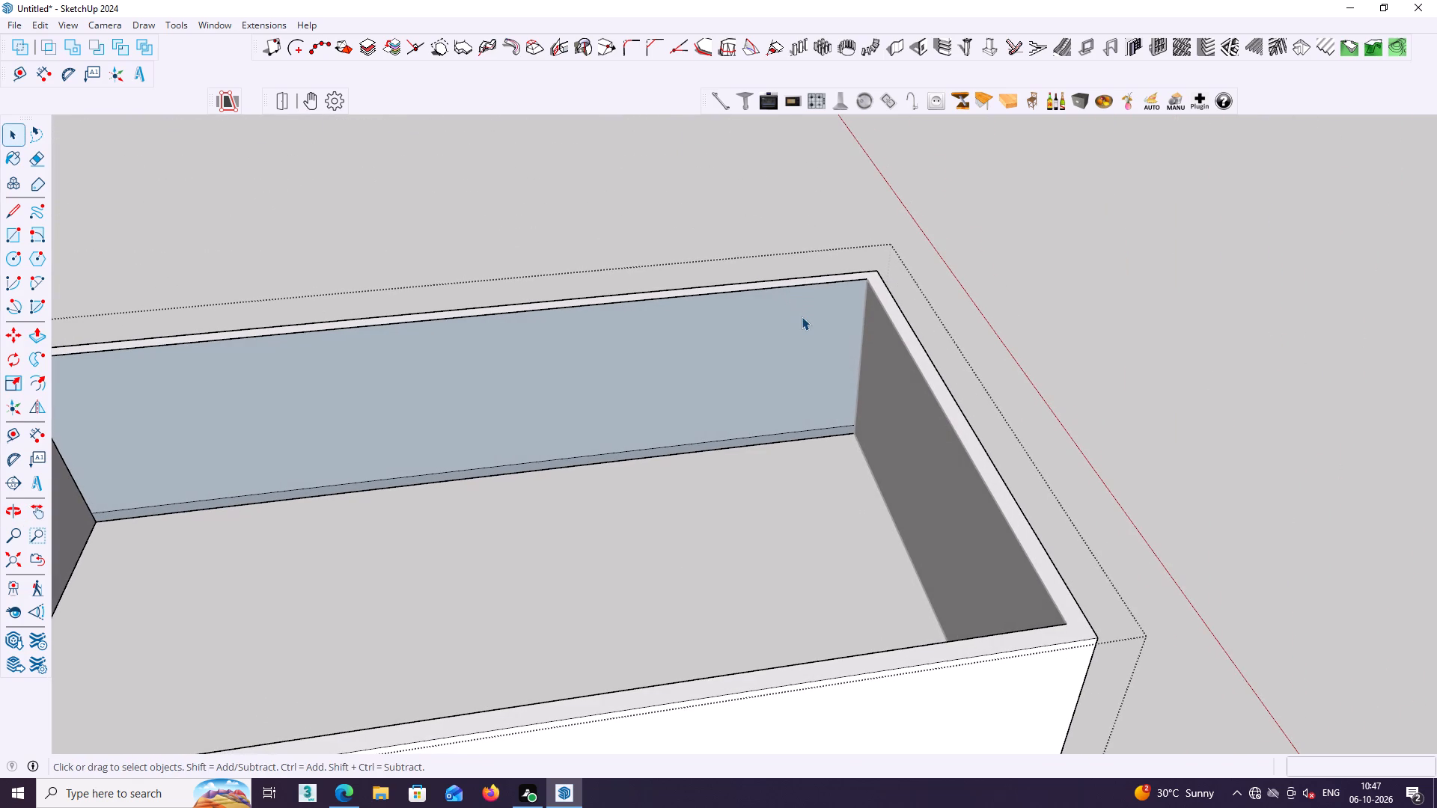
pyautogui.keyDown('shift'); pyautogui.moveTo(799, 328); pyautogui.dragTo(1289, 392, button='middle'); pyautogui.keyUp('shift')
pyautogui.moveTo(679, 375); pyautogui.dragTo(506, 180, button='middle')
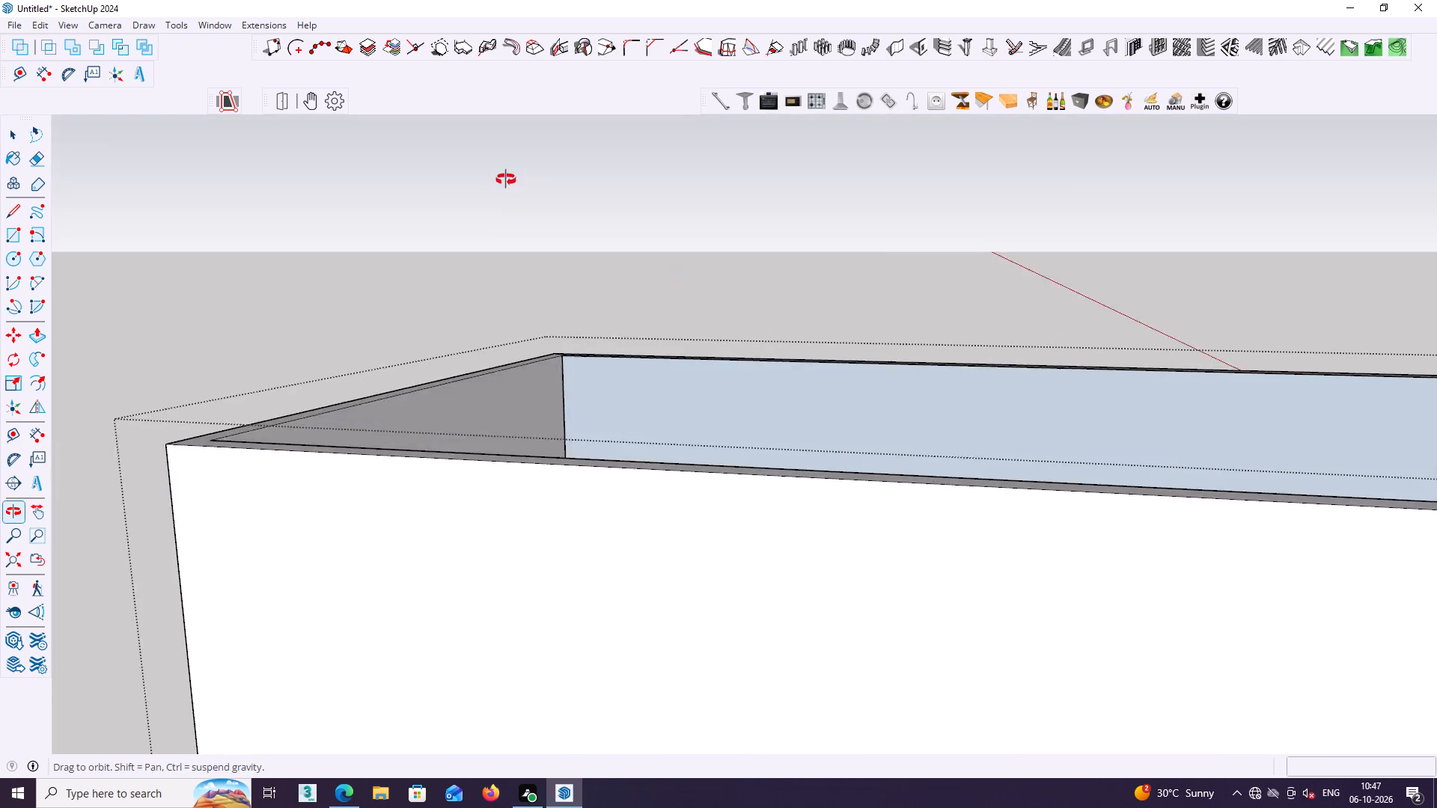
pyautogui.moveTo(506, 180); pyautogui.dragTo(235, 355, button='middle')
pyautogui.press('r')
pyautogui.click(585, 322)
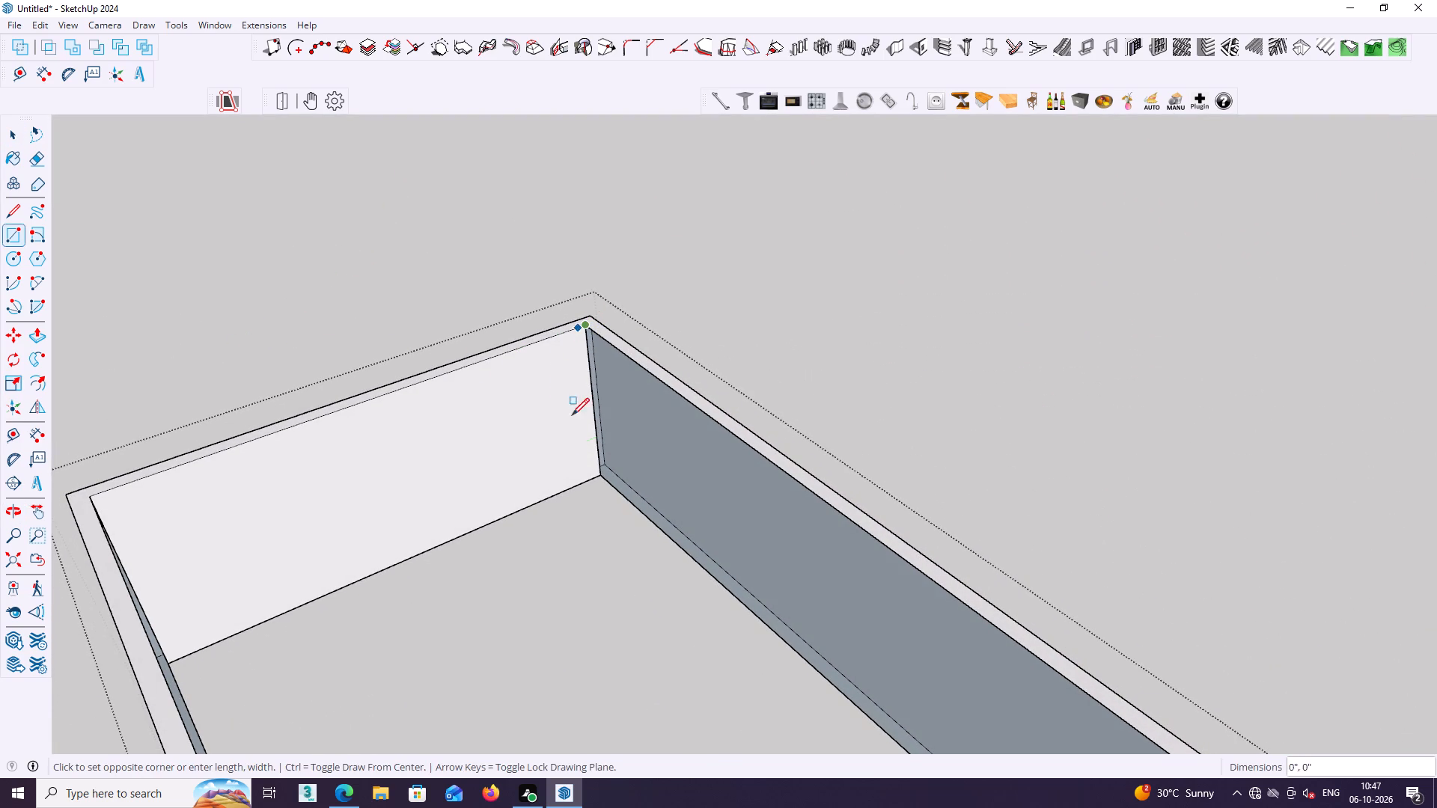
pyautogui.press('Left')
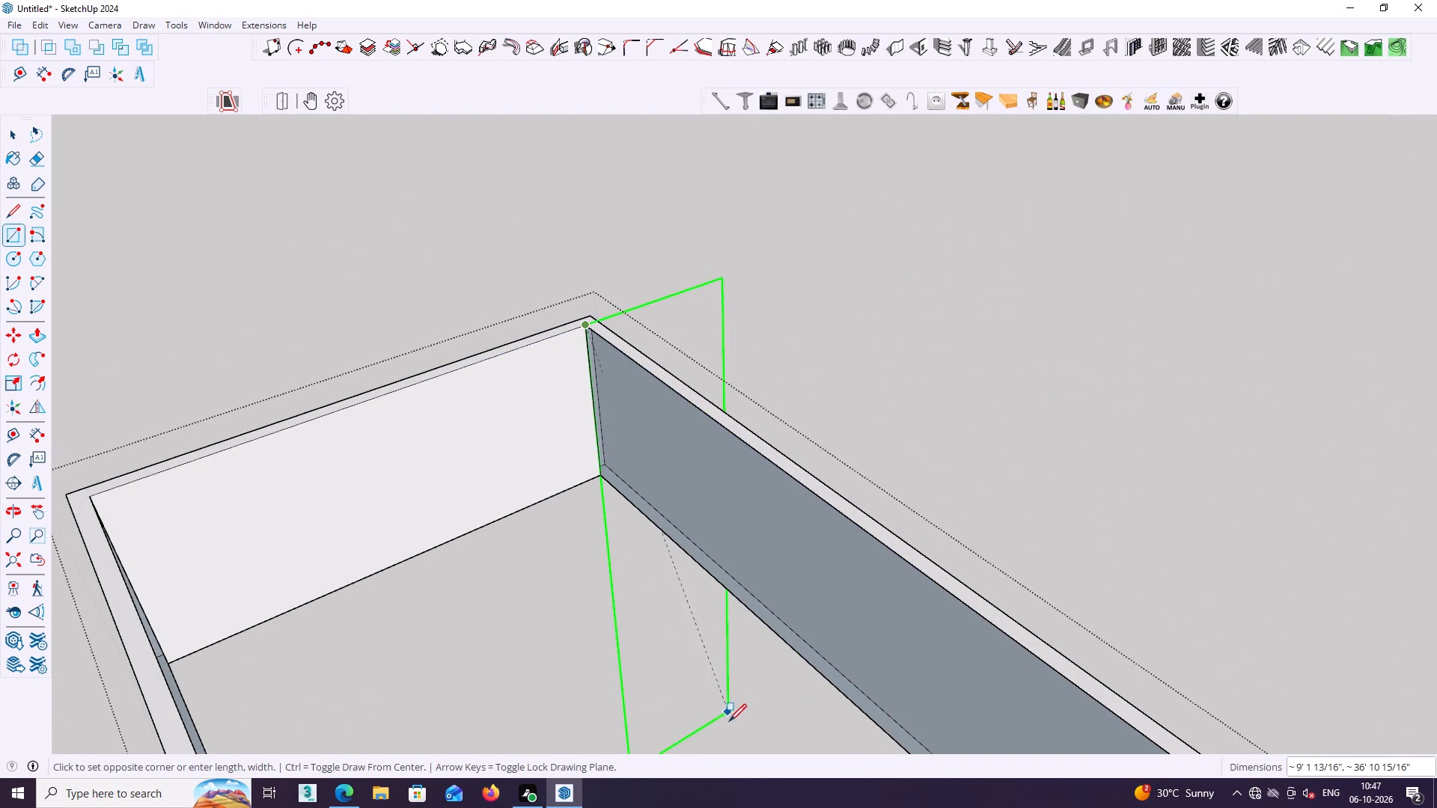
pyautogui.scroll(-5, 729, 721)
pyautogui.keyDown('shift'); pyautogui.moveTo(736, 731); pyautogui.dragTo(974, 566, button='middle'); pyautogui.keyUp('shift')
pyautogui.moveTo(963, 558); pyautogui.dragTo(1325, 619, button='middle')
pyautogui.scroll(5, 1209, 409)
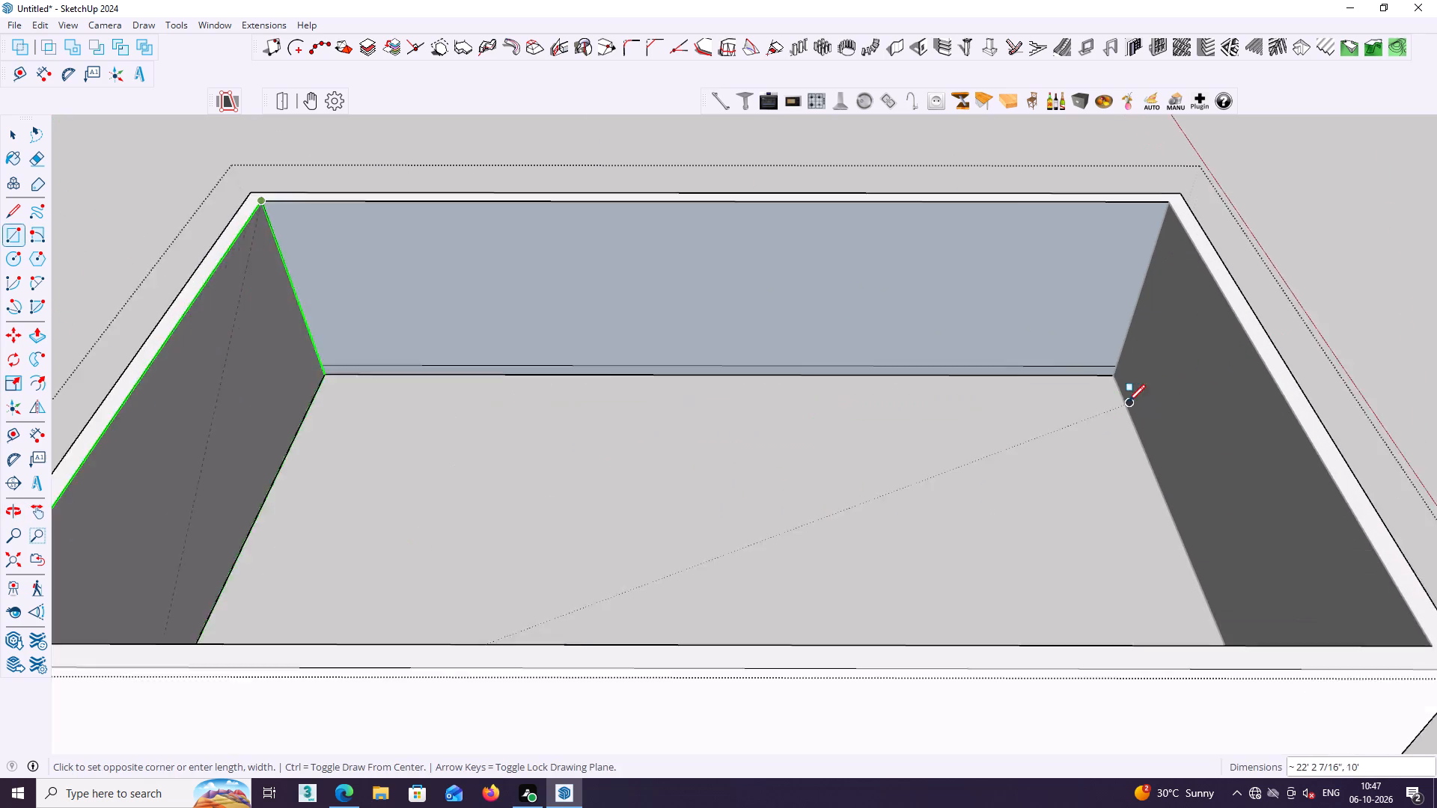
pyautogui.scroll(1, 1128, 402)
pyautogui.click(1113, 373)
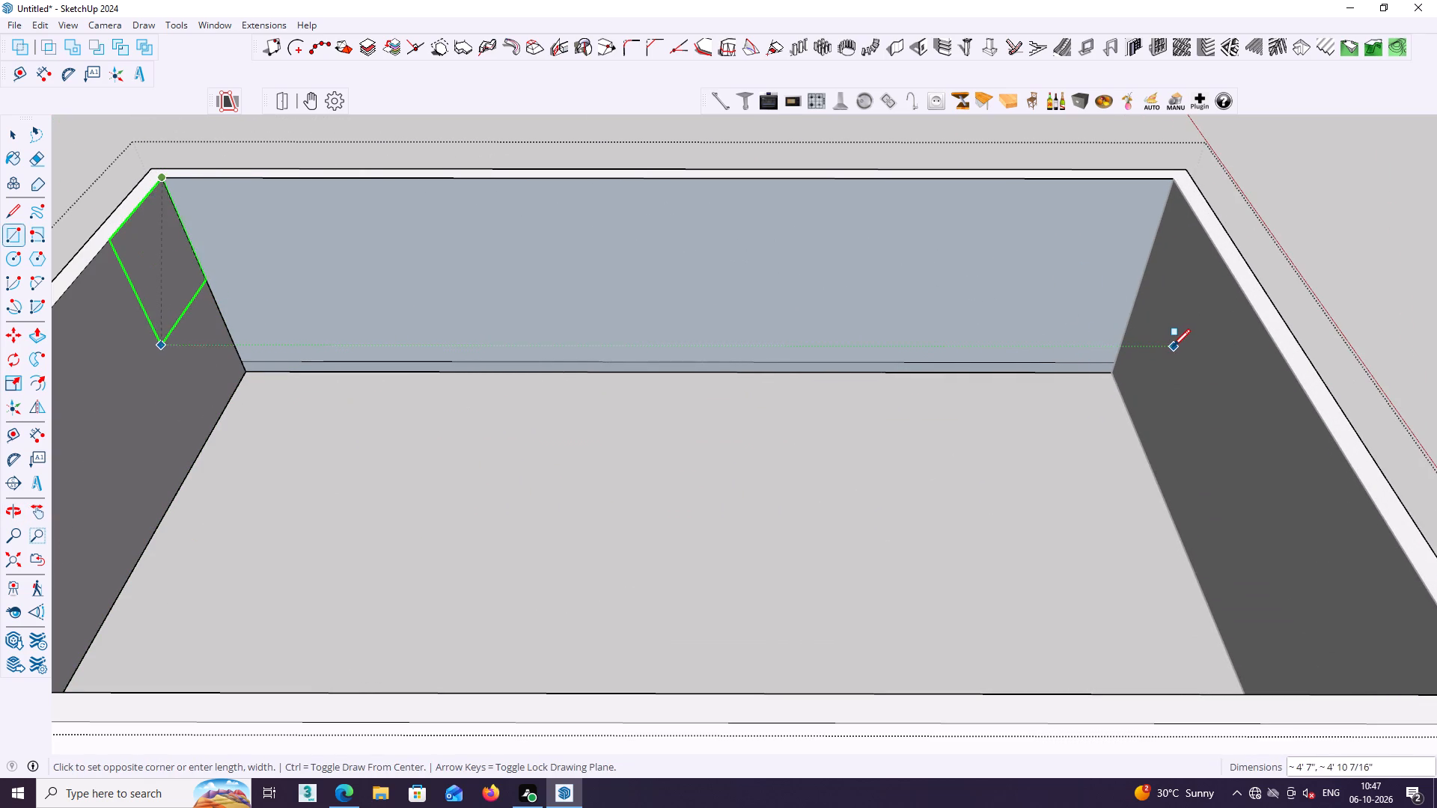
pyautogui.press('Right')
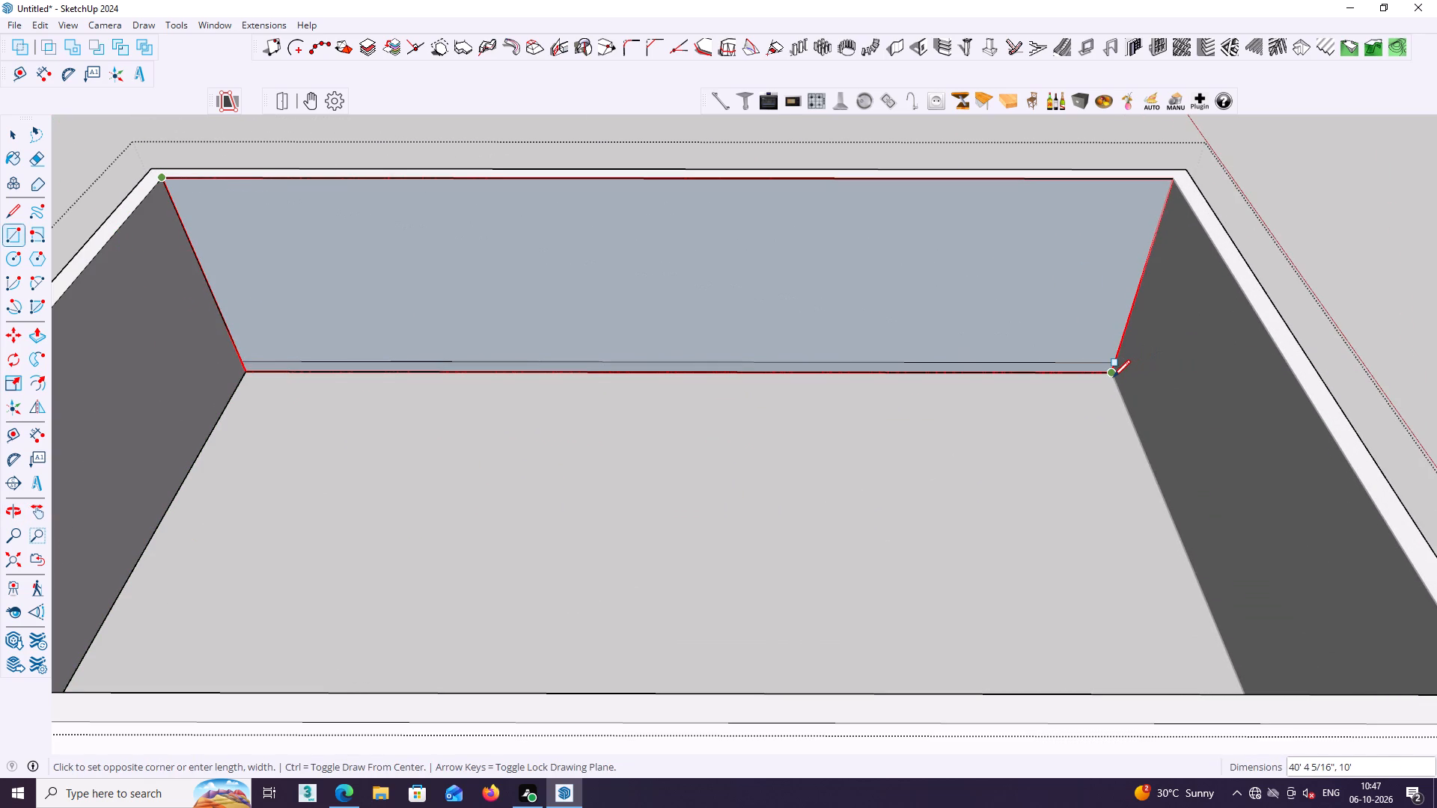
pyautogui.click(1113, 377)
# Delete the face covering the top opening between the walls.
pyautogui.scroll(-2, 1144, 403)
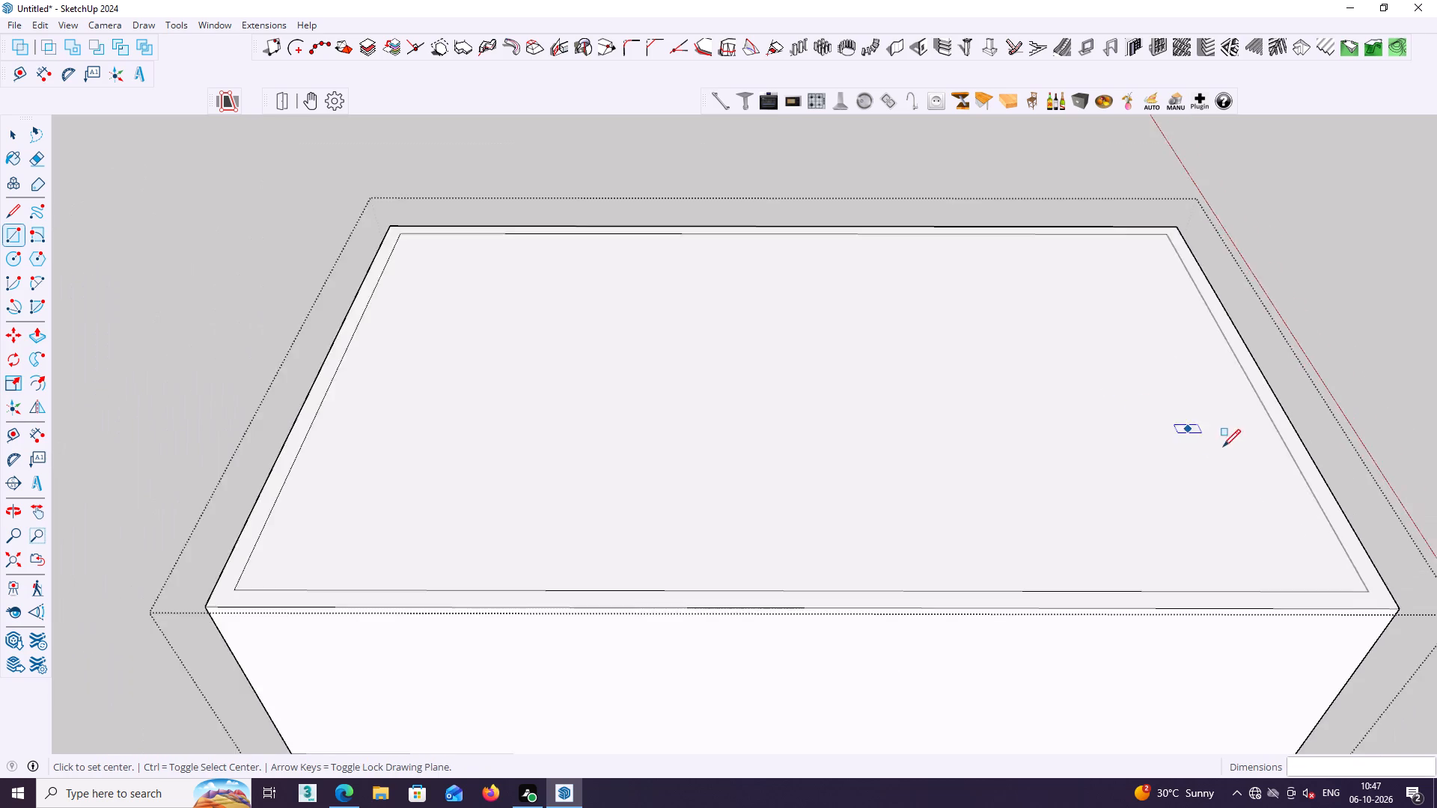
pyautogui.scroll(-6, 1223, 447)
pyautogui.press('space')
pyautogui.click(1070, 473)
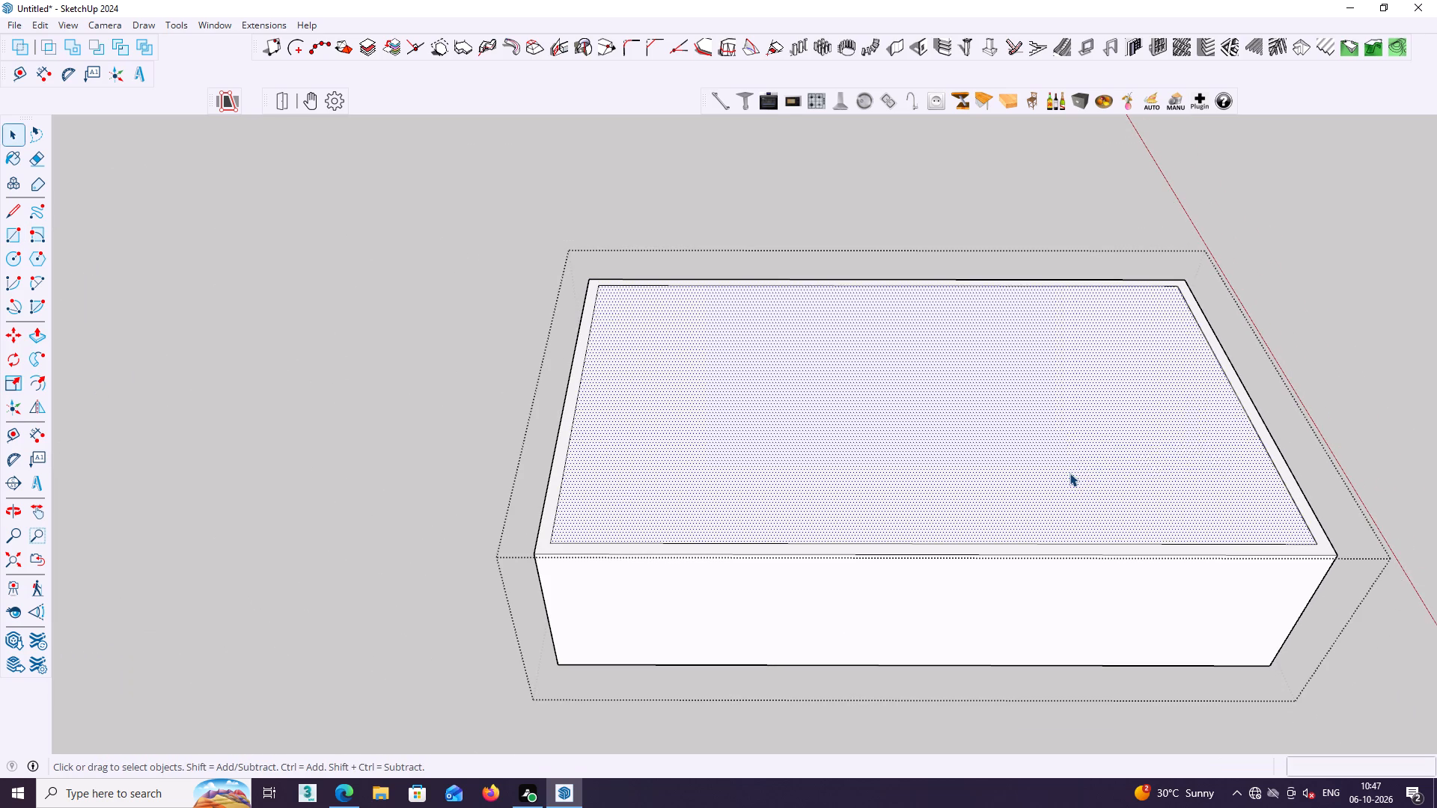
pyautogui.press('Delete')
# Inspect the open wall shell's remaining inner faces and floor from several angles.
pyautogui.moveTo(1004, 438); pyautogui.dragTo(961, 431, button='middle')
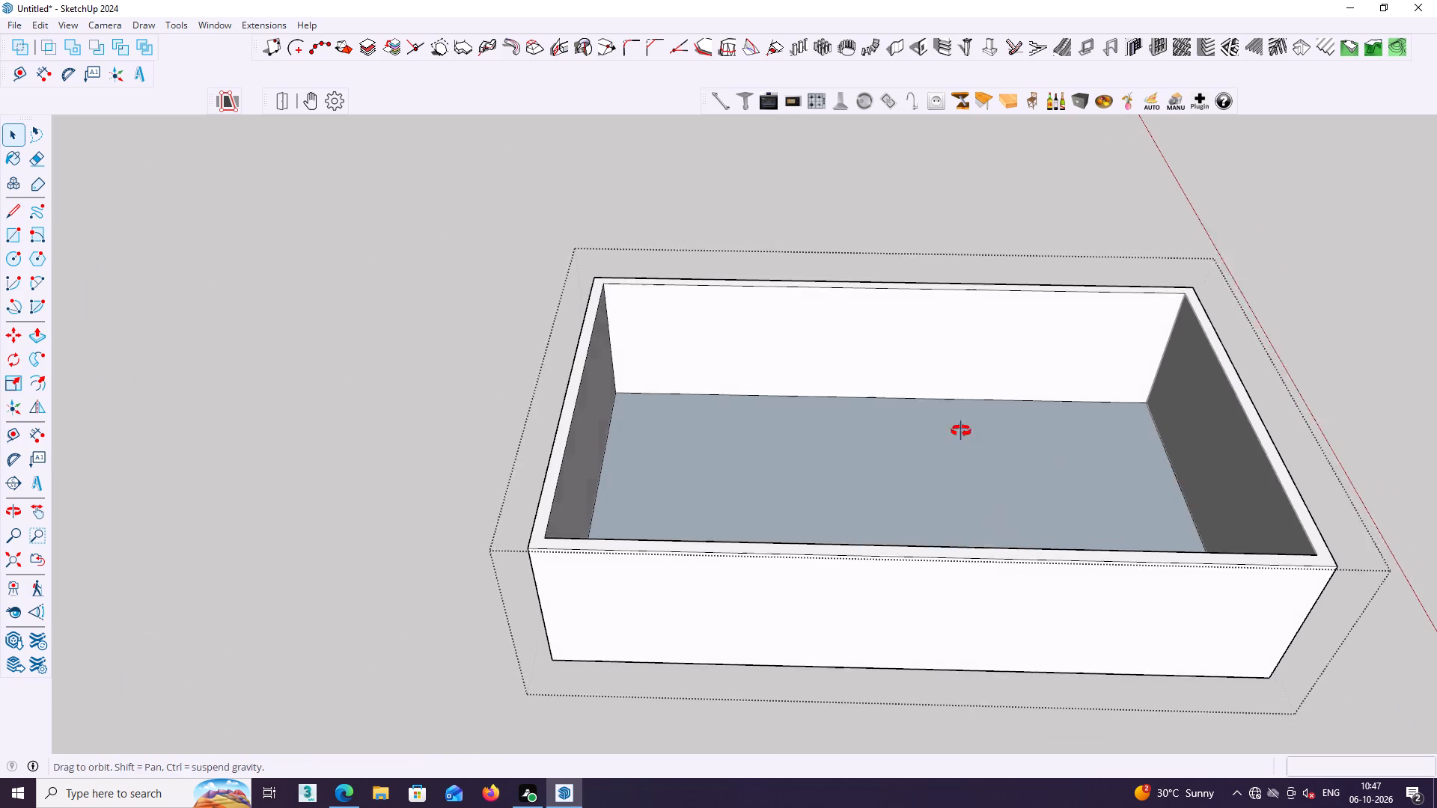
pyautogui.moveTo(961, 431); pyautogui.dragTo(882, 419, button='middle')
pyautogui.moveTo(888, 426); pyautogui.dragTo(501, 382, button='middle')
pyautogui.moveTo(1011, 490); pyautogui.dragTo(691, 489, button='middle')
pyautogui.moveTo(1154, 458); pyautogui.dragTo(1143, 461)
pyautogui.scroll(-2, 1093, 461)
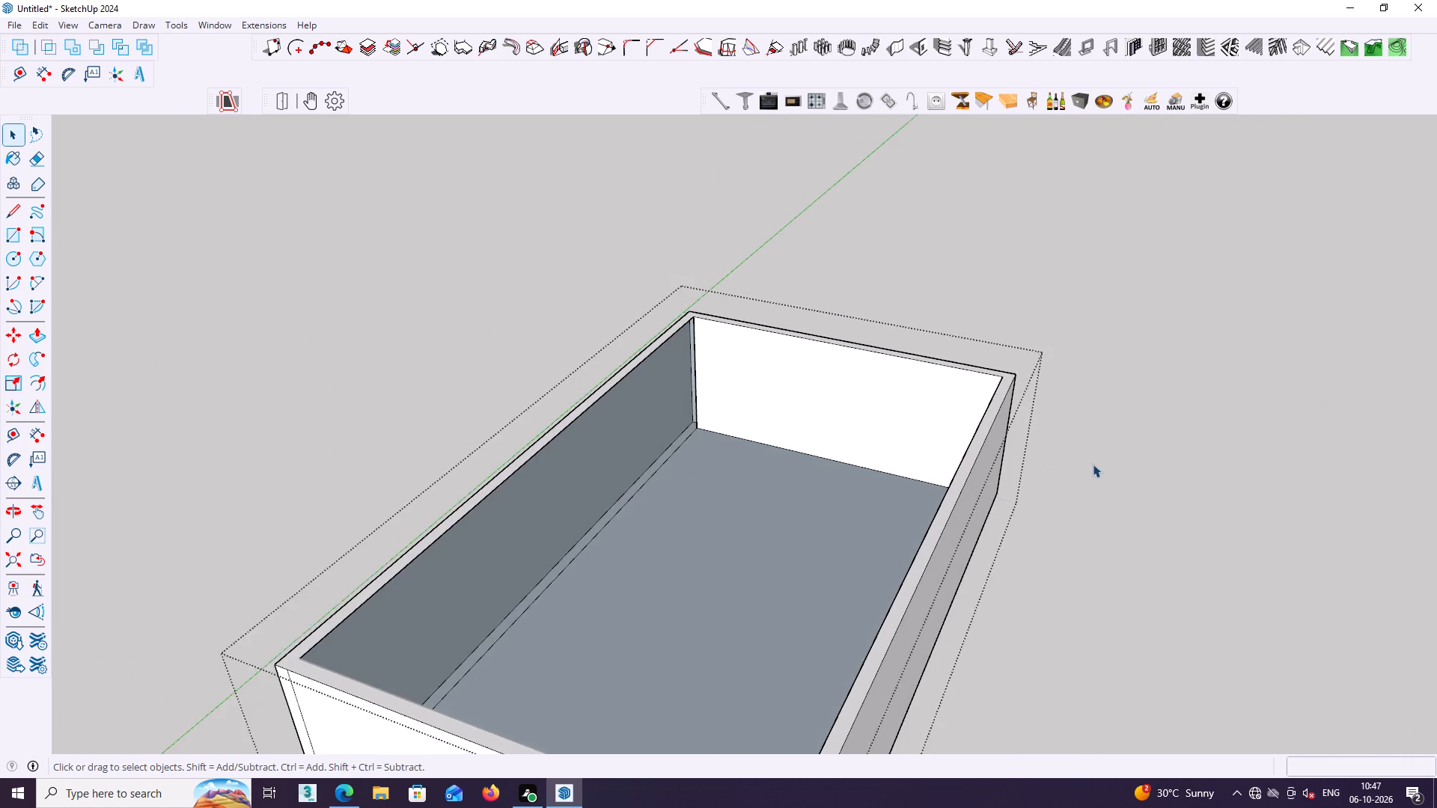
# Draw a 10' by 40' 4 5/16" rectangle over the inner side of the long wall nearest the green axis.
pyautogui.moveTo(537, 426); pyautogui.dragTo(421, 417, button='middle')
pyautogui.moveTo(753, 459); pyautogui.dragTo(315, 433, button='middle')
pyautogui.scroll(2, 396, 410)
pyautogui.moveTo(528, 440); pyautogui.dragTo(632, 561, button='middle')
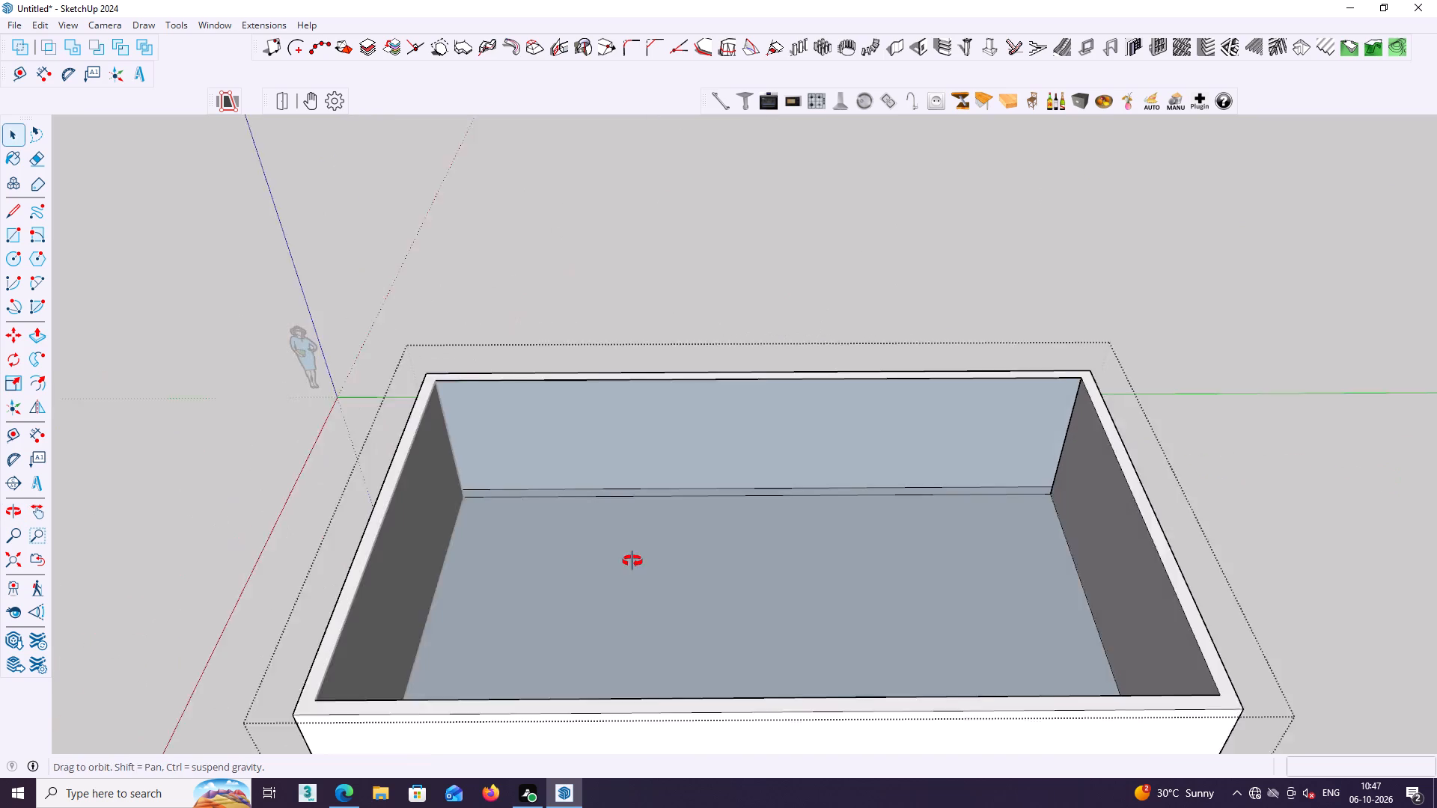
pyautogui.moveTo(632, 561); pyautogui.dragTo(840, 445, button='middle')
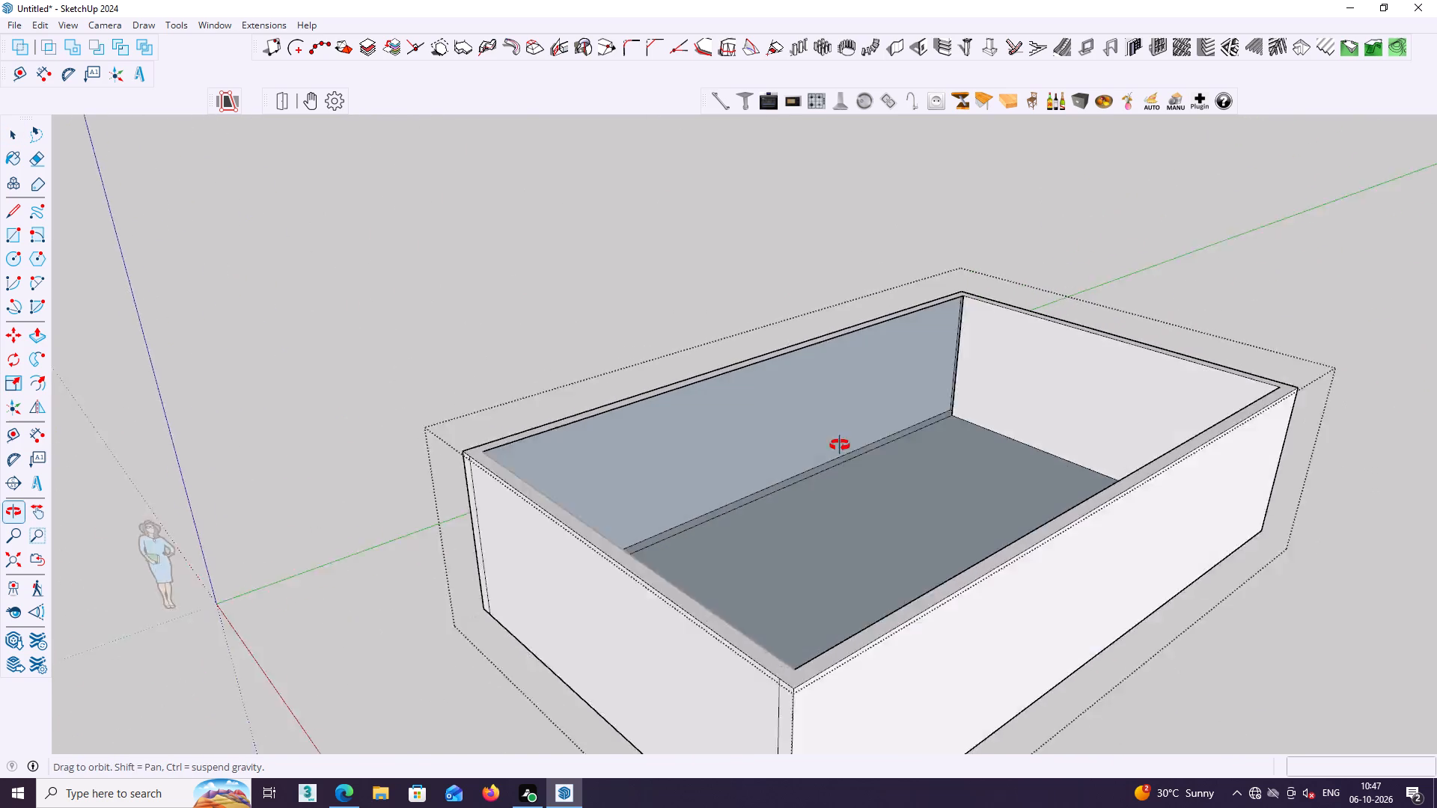
pyautogui.moveTo(840, 445); pyautogui.dragTo(815, 445, button='middle')
pyautogui.moveTo(1025, 444); pyautogui.dragTo(906, 444, button='middle')
pyautogui.press('r')
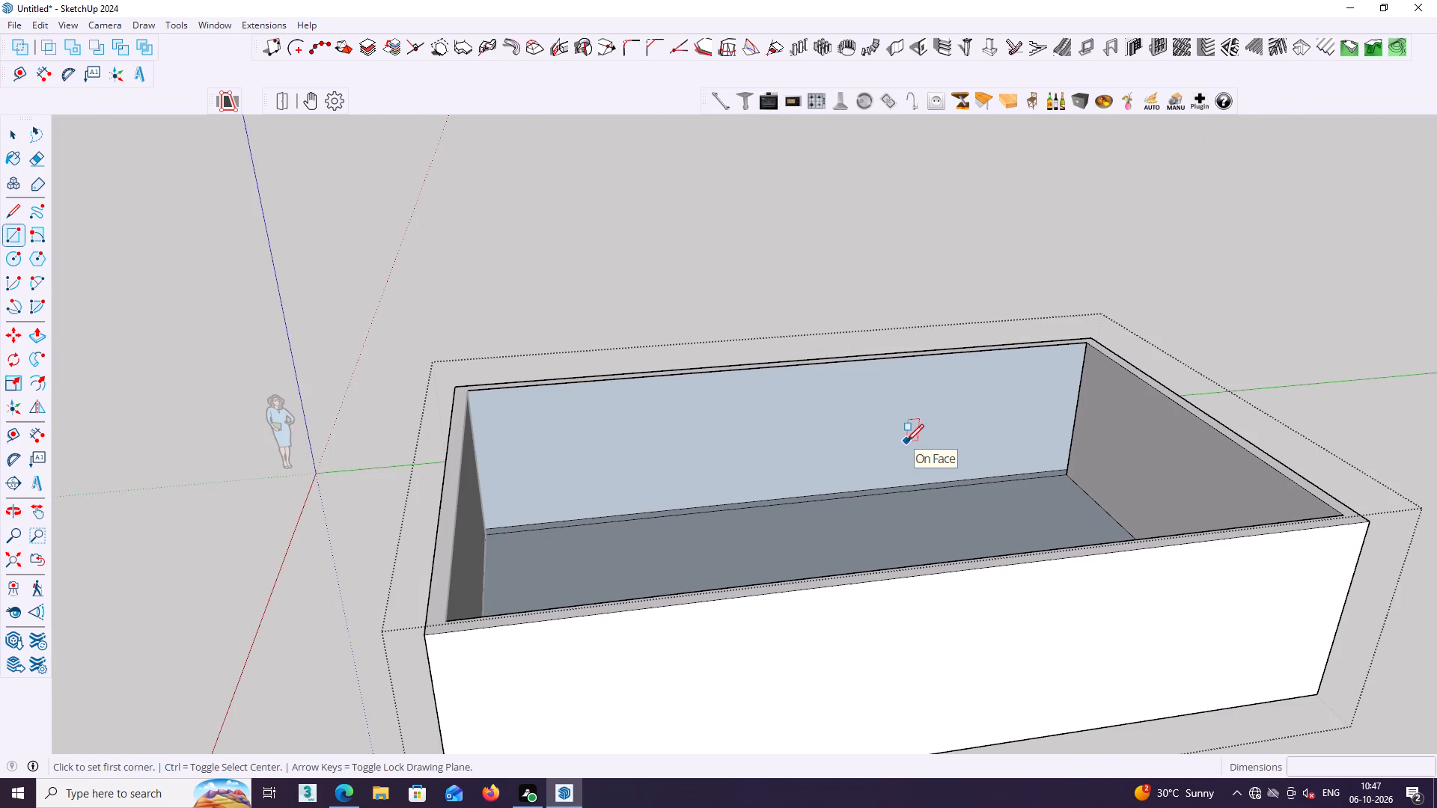
pyautogui.moveTo(688, 400); pyautogui.dragTo(593, 365, button='middle')
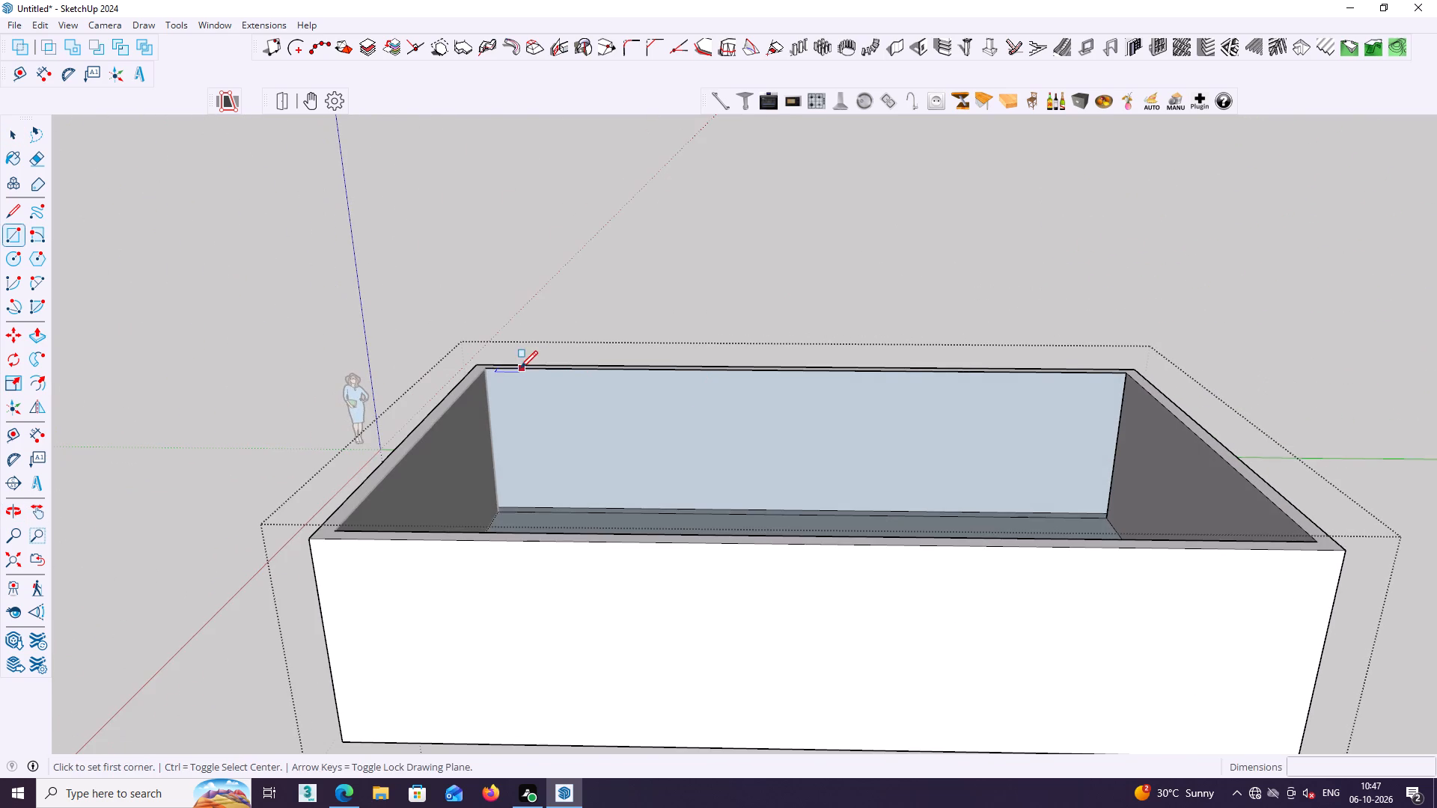
pyautogui.scroll(1, 519, 368)
pyautogui.click(481, 369)
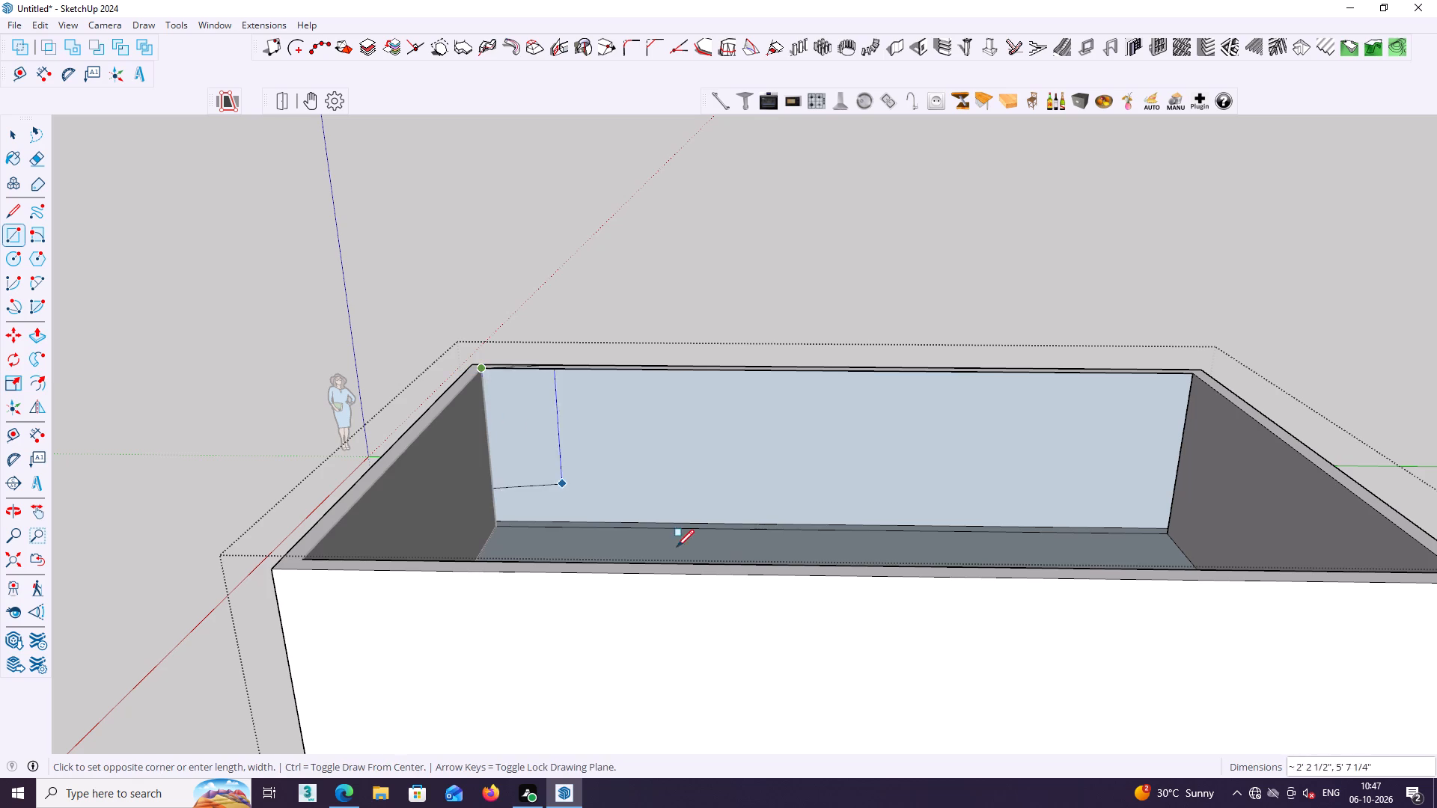
pyautogui.click(1163, 536)
# Delete the face covering the top opening between the walls and leave the wall group.
pyautogui.press('space')
pyautogui.click(1123, 539)
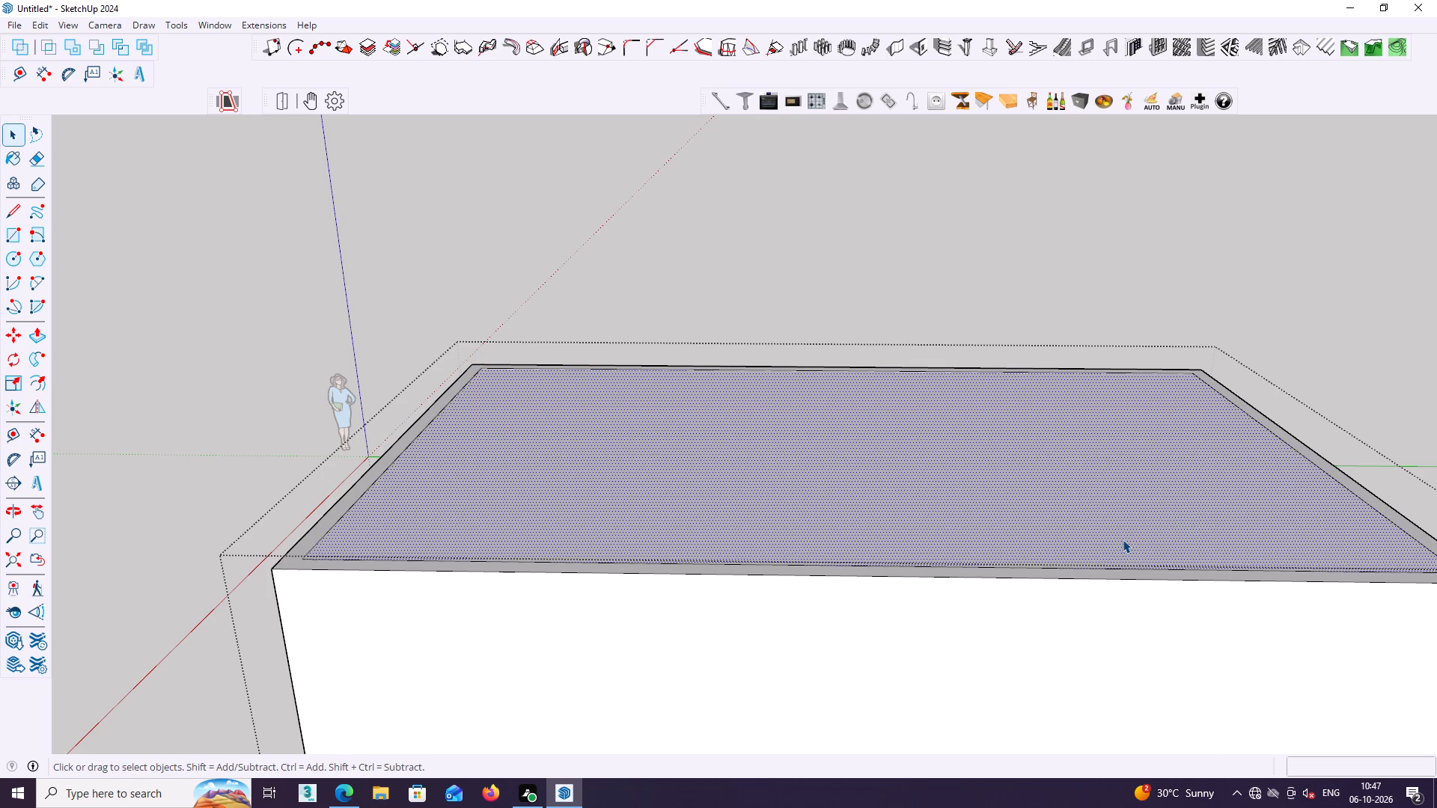
pyautogui.press('Delete')
pyautogui.moveTo(1123, 542); pyautogui.dragTo(1325, 628, button='middle')
pyautogui.moveTo(1034, 553); pyautogui.dragTo(1316, 593, button='middle')
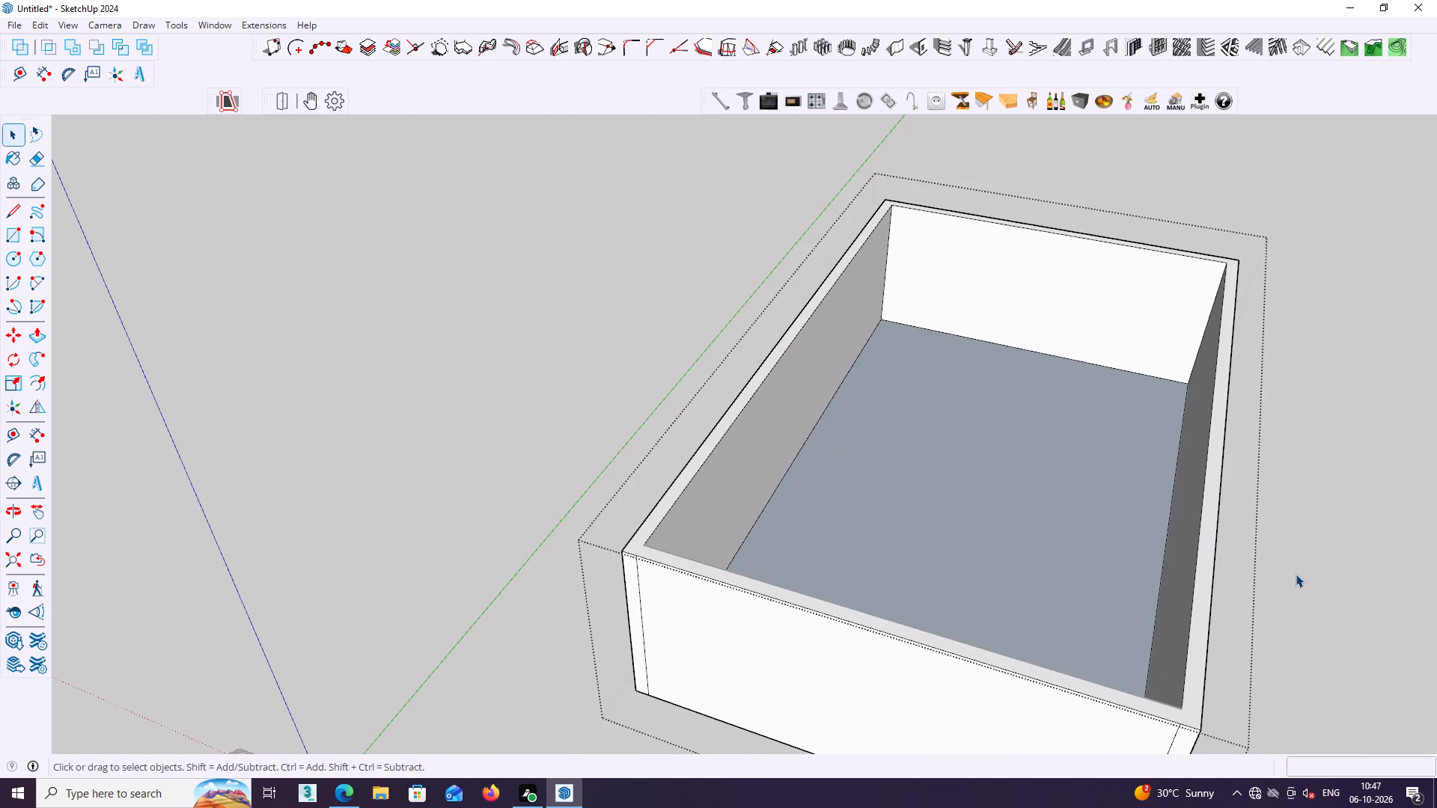
pyautogui.click(1327, 586)
# Delete the vertical seam edge on the end wall's outer face at the corner nearest the green axis, inside the wall group.
pyautogui.moveTo(1322, 587); pyautogui.dragTo(1424, 533, button='middle')
pyautogui.moveTo(889, 484); pyautogui.dragTo(1290, 530, button='middle')
pyautogui.moveTo(977, 500); pyautogui.dragTo(1418, 584, button='middle')
pyautogui.moveTo(984, 501); pyautogui.dragTo(1171, 519, button='middle')
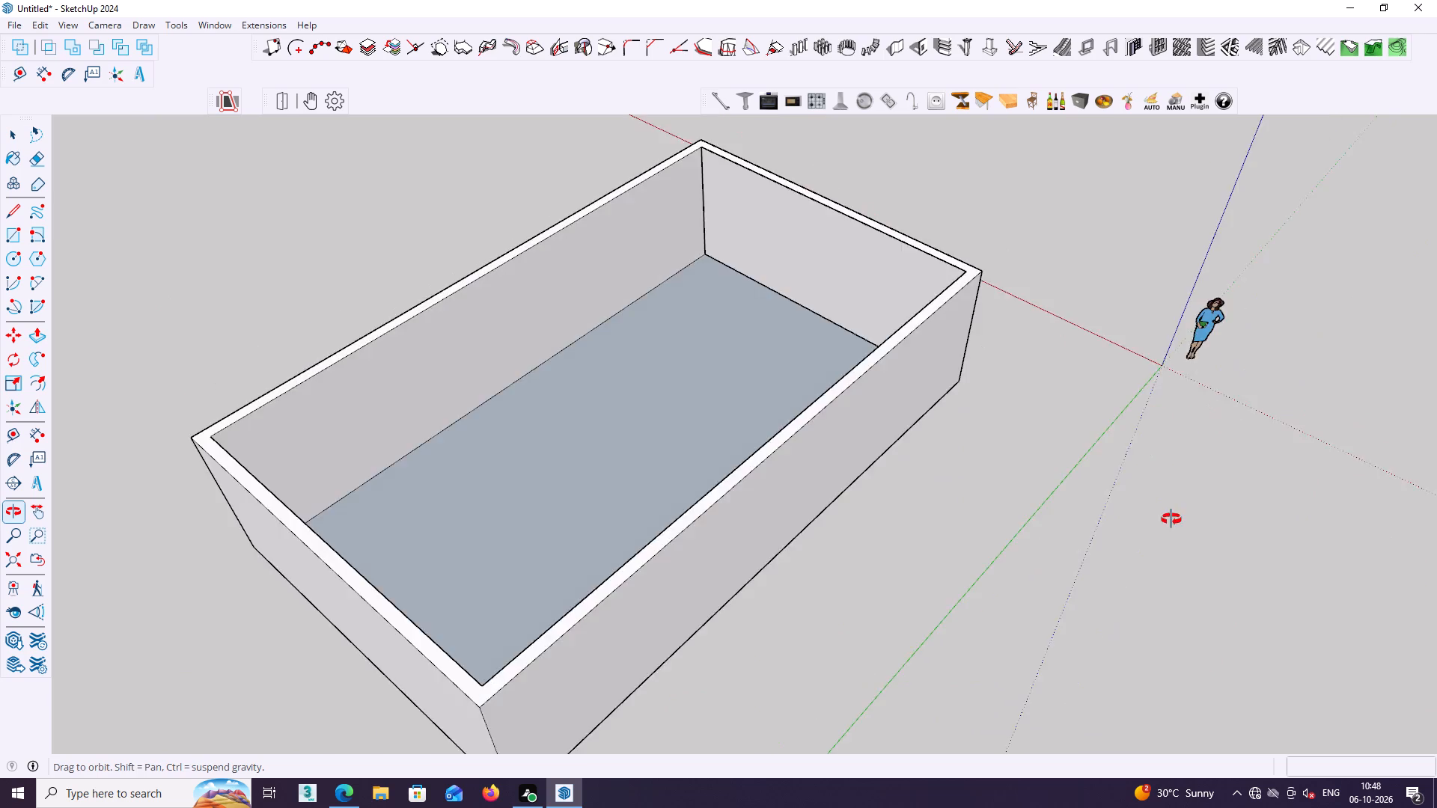
pyautogui.moveTo(1171, 519); pyautogui.dragTo(1430, 524, button='middle')
pyautogui.moveTo(545, 477); pyautogui.dragTo(17, 456, button='middle')
pyautogui.moveTo(427, 436); pyautogui.dragTo(4, 433, button='middle')
pyautogui.moveTo(474, 449); pyautogui.dragTo(97, 447, button='middle')
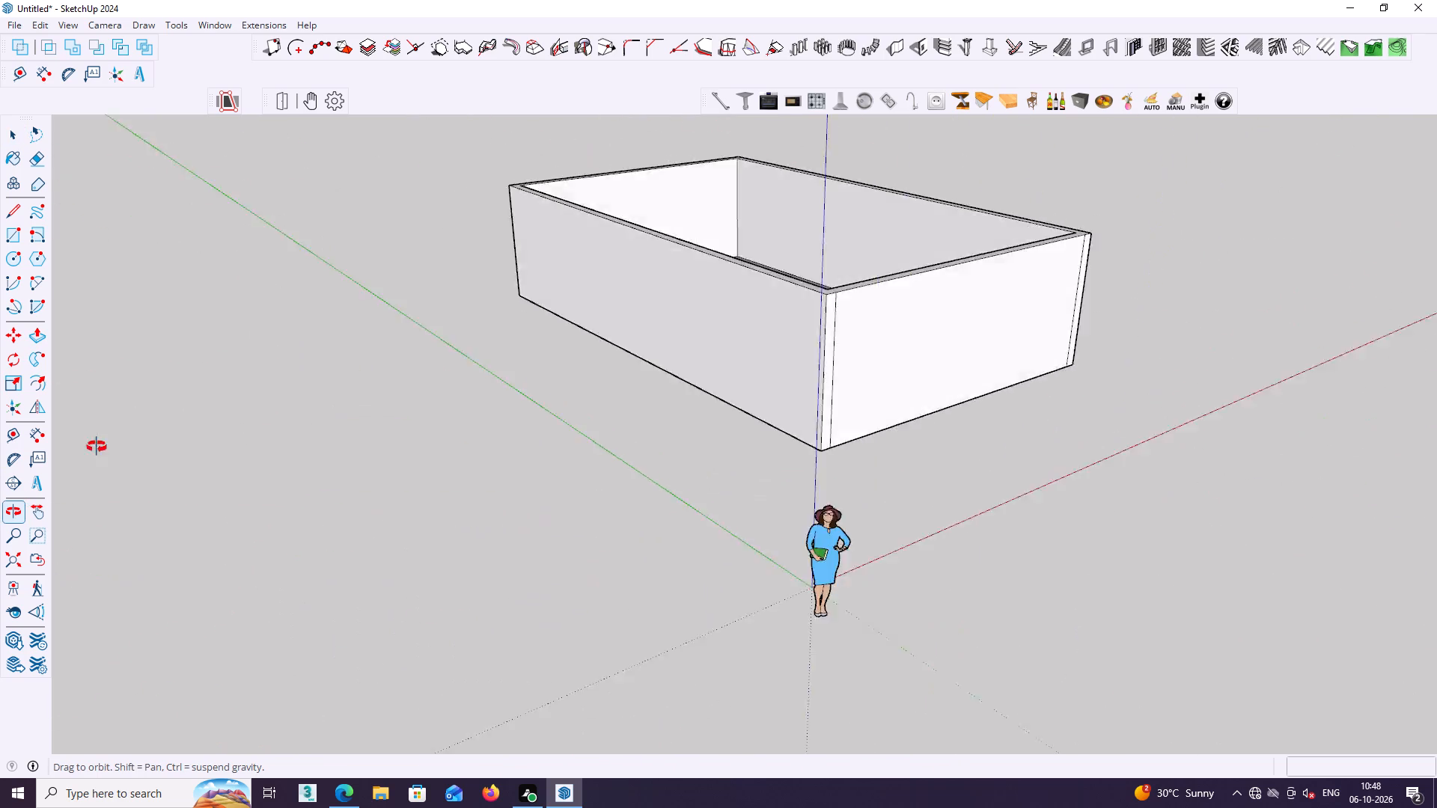
pyautogui.moveTo(97, 447); pyautogui.dragTo(85, 443, button='middle')
pyautogui.scroll(2, 763, 377)
pyautogui.click(765, 375)
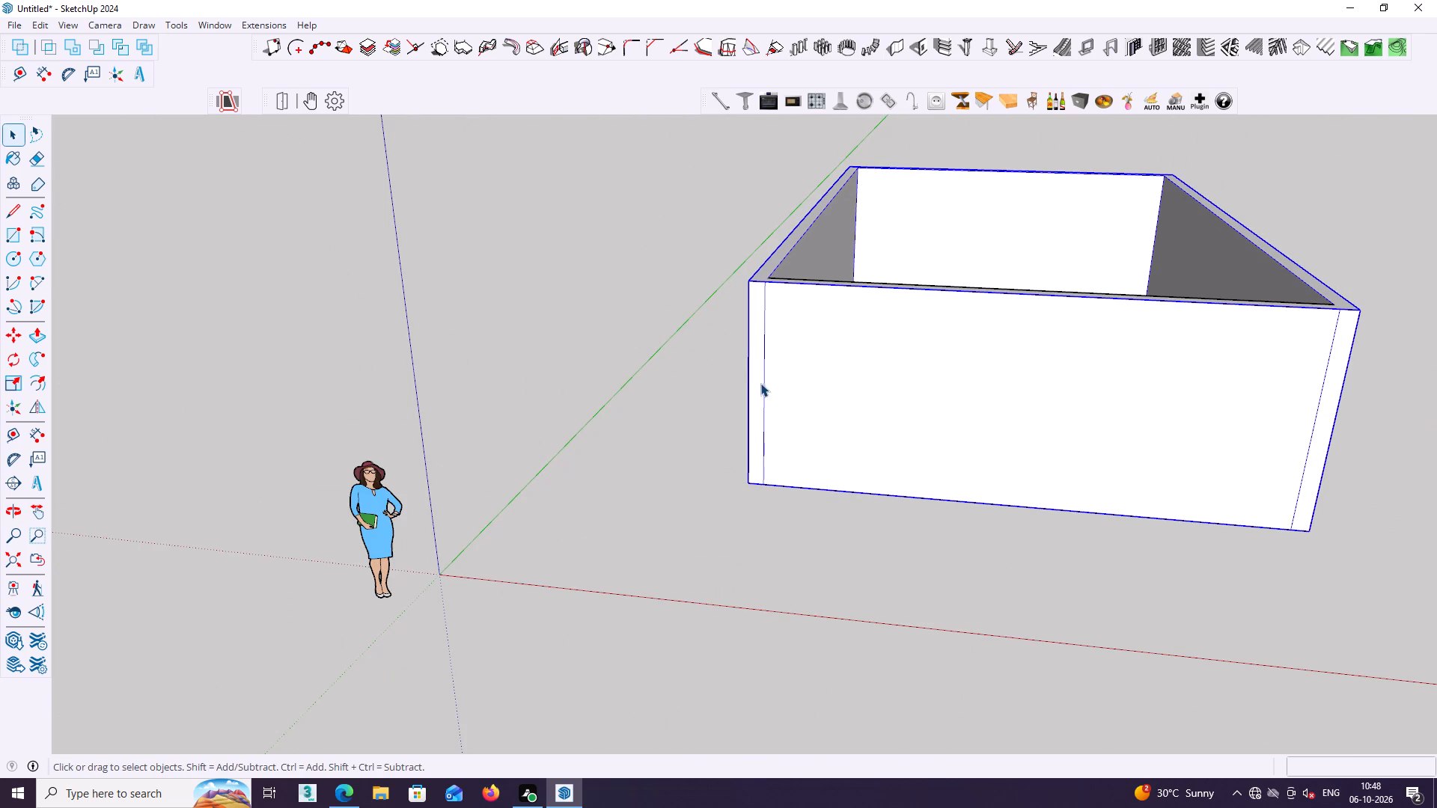
pyautogui.click(760, 385)
pyautogui.click(765, 388)
pyautogui.click(666, 402)
pyautogui.click(760, 401)
pyautogui.doubleClick(765, 401)
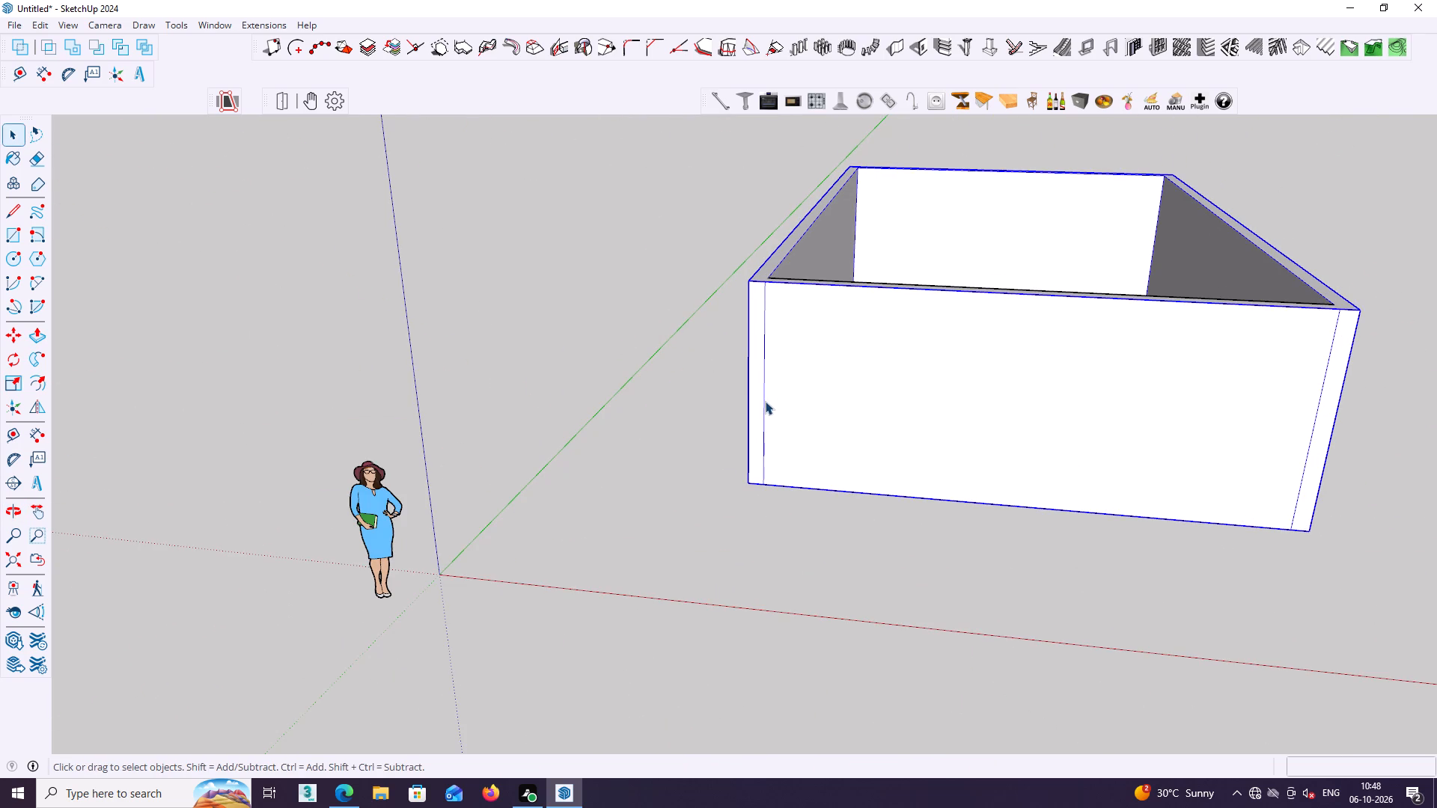
pyautogui.click(765, 402)
pyautogui.press('Delete')
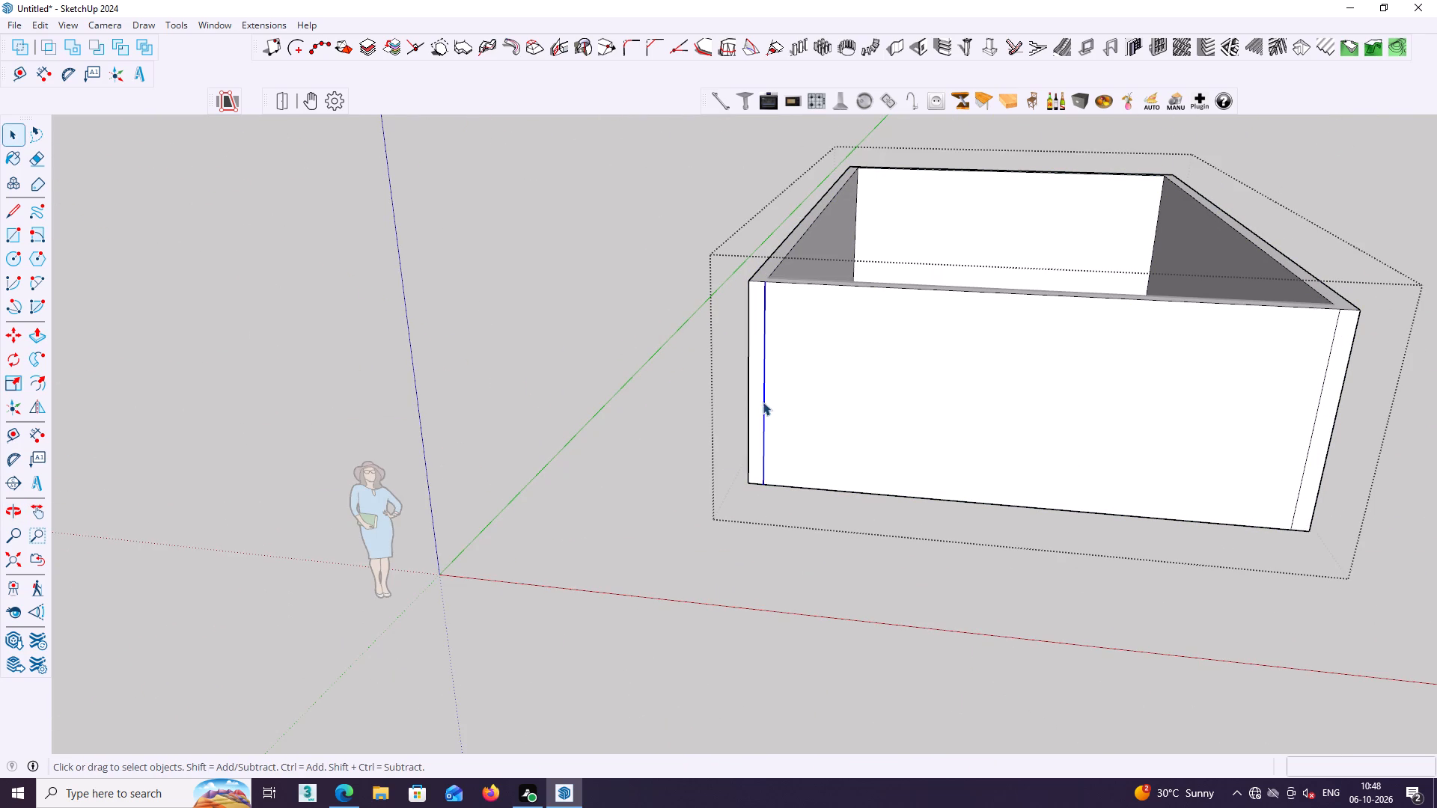
# Erase the vertical seam edge at the other corner of the same end wall's outer face.
pyautogui.moveTo(758, 417); pyautogui.dragTo(665, 609, button='middle')
pyautogui.scroll(-5, 707, 557)
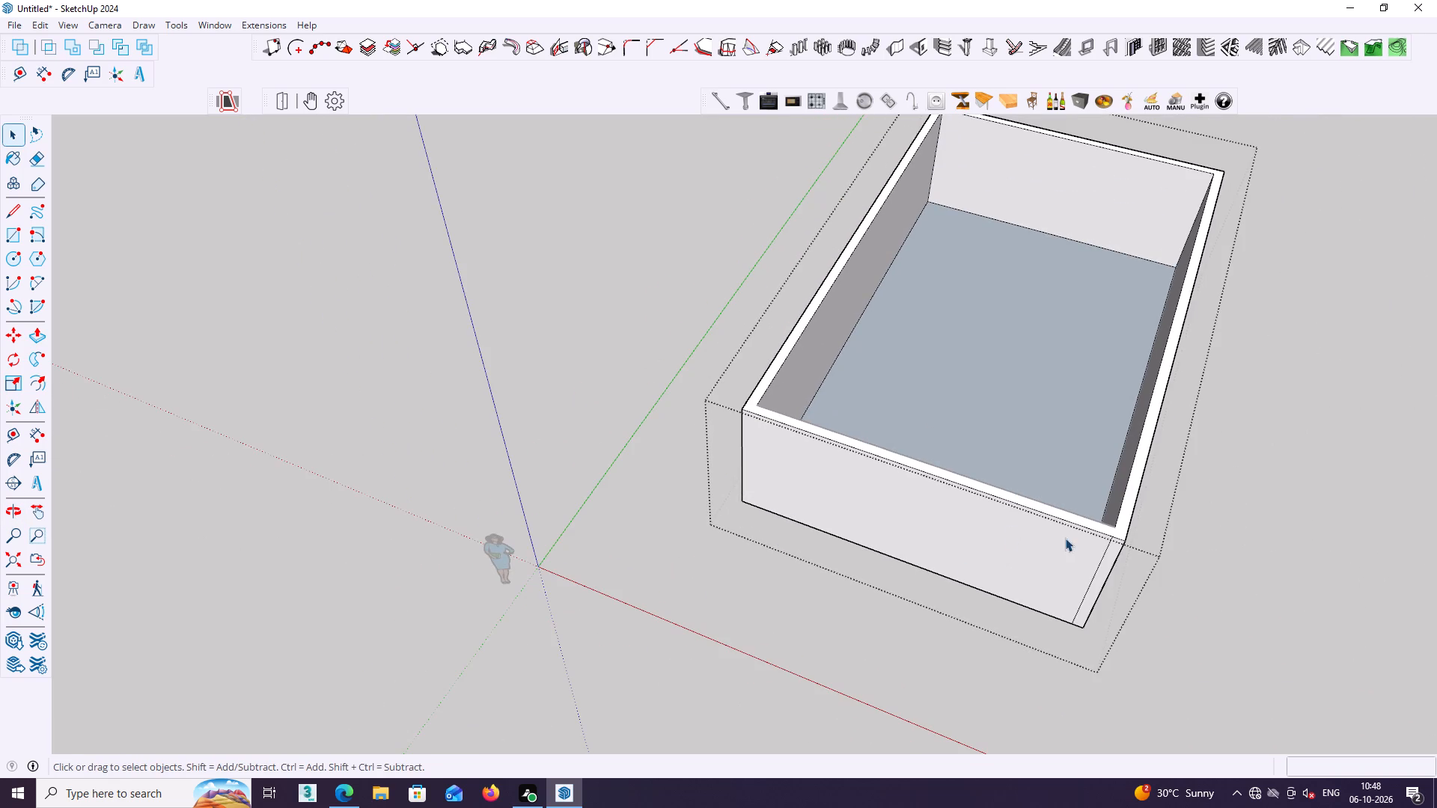
pyautogui.scroll(5, 1070, 553)
pyautogui.moveTo(1121, 600); pyautogui.dragTo(1114, 542, button='middle')
pyautogui.press('e')
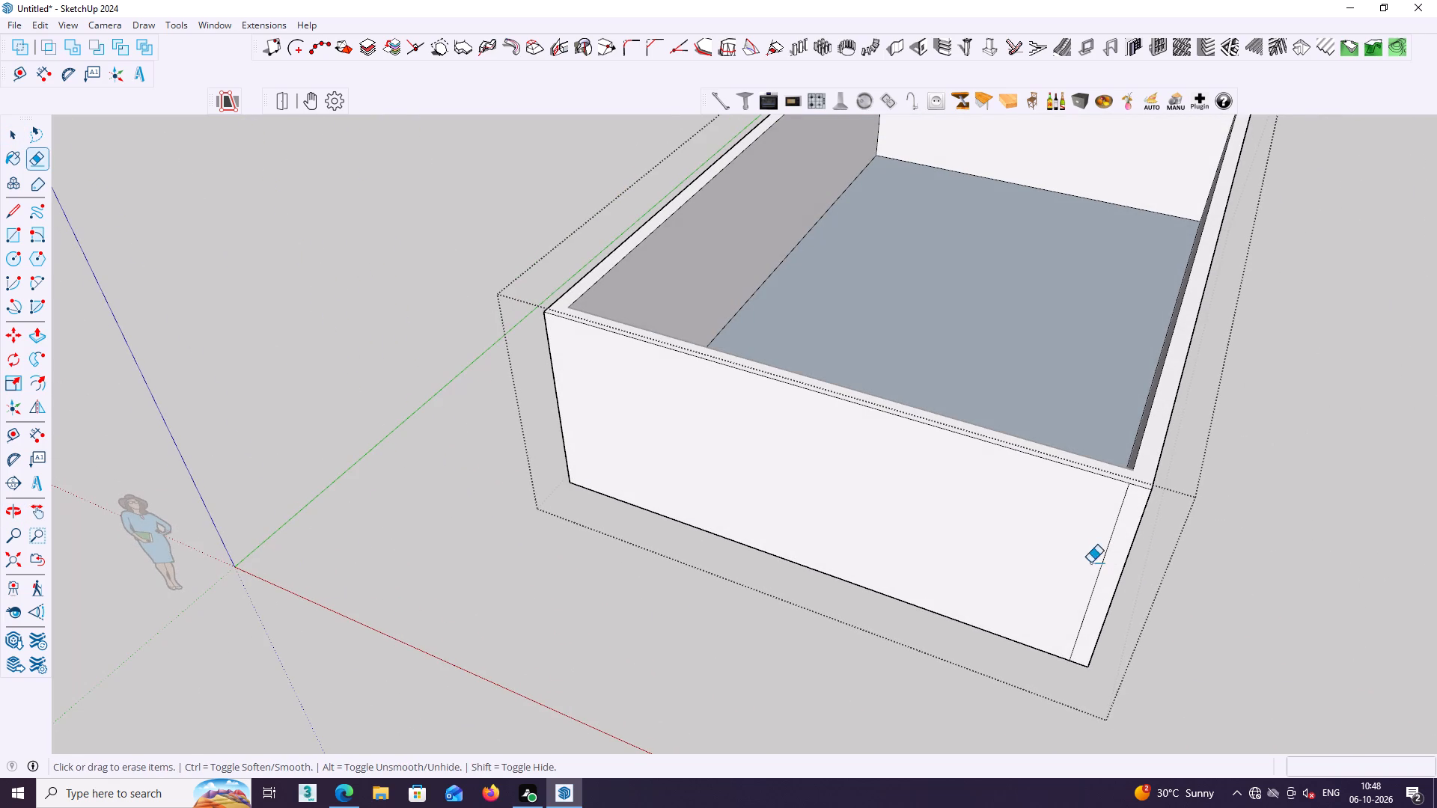
pyautogui.click(1105, 558)
# Inspect the wall shell's inner and outer faces from all sides and from above for leftover seams.
pyautogui.scroll(-3, 1116, 550)
pyautogui.moveTo(1141, 528); pyautogui.dragTo(555, 616, button='middle')
pyautogui.moveTo(701, 555); pyautogui.dragTo(703, 566, button='middle')
pyautogui.scroll(-4, 701, 555)
pyautogui.moveTo(695, 569); pyautogui.dragTo(704, 581, button='middle')
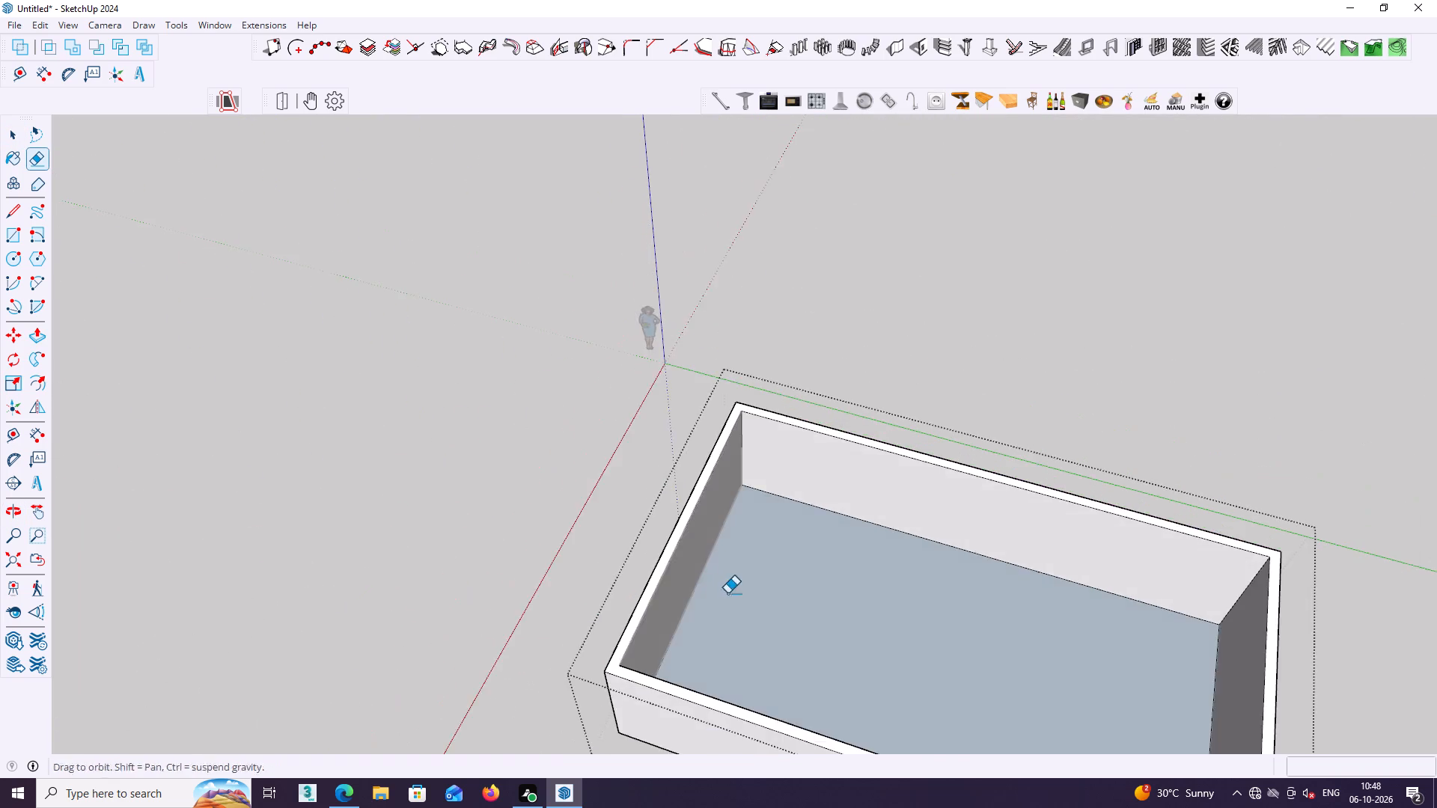
pyautogui.scroll(-4, 727, 593)
pyautogui.keyDown('shift'); pyautogui.moveTo(733, 605); pyautogui.dragTo(136, 489, button='middle'); pyautogui.keyUp('shift')
pyautogui.moveTo(219, 492); pyautogui.dragTo(386, 405, button='middle')
pyautogui.moveTo(378, 486); pyautogui.dragTo(581, 449, button='middle')
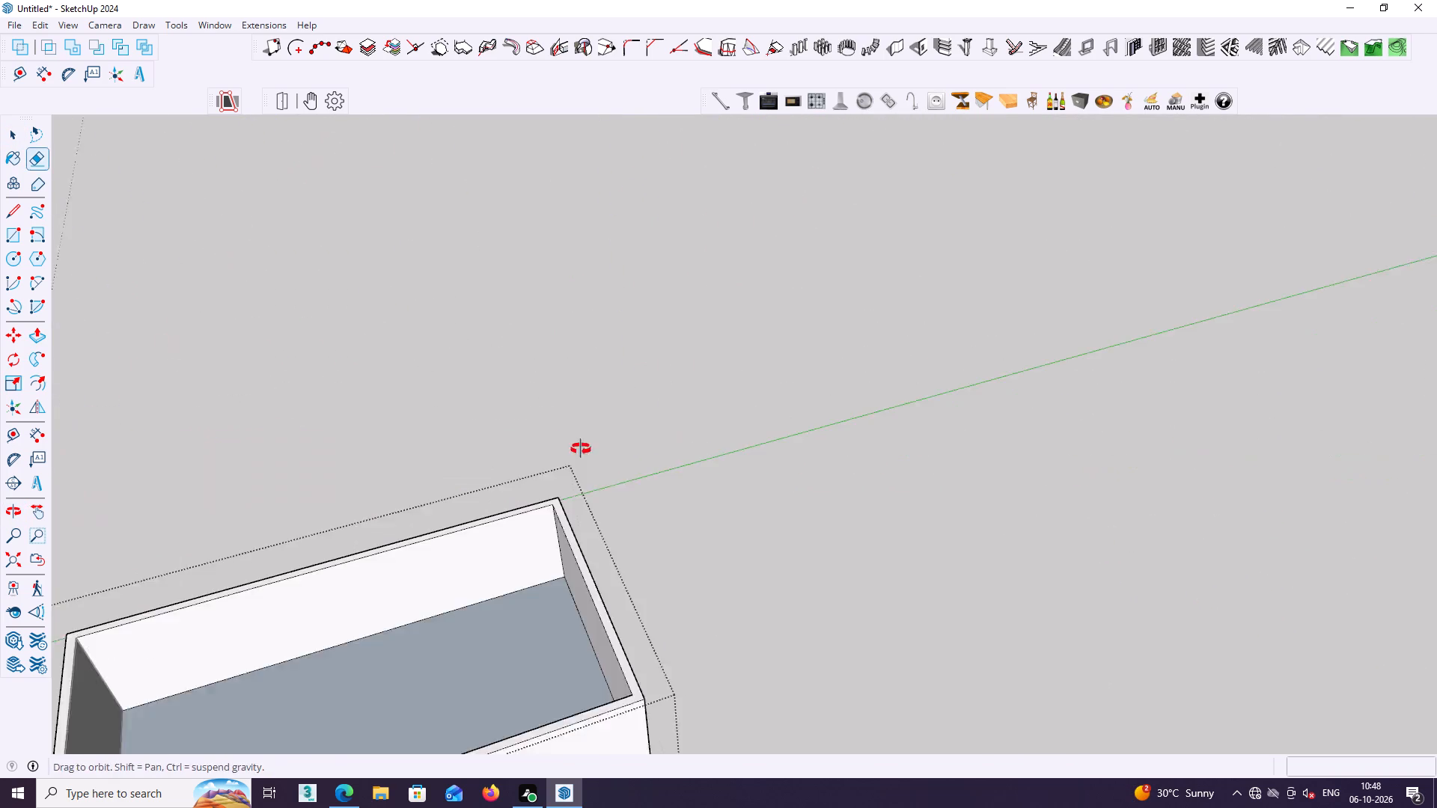
pyautogui.moveTo(581, 449); pyautogui.dragTo(592, 457, button='middle')
pyautogui.keyDown('shift'); pyautogui.moveTo(565, 490); pyautogui.dragTo(682, 299, button='middle'); pyautogui.keyUp('shift')
pyautogui.moveTo(644, 434); pyautogui.dragTo(432, 332, button='middle')
pyautogui.moveTo(680, 394); pyautogui.dragTo(243, 475, button='middle')
pyautogui.scroll(-1, 243, 473)
pyautogui.moveTo(319, 514); pyautogui.dragTo(0, 562, button='middle')
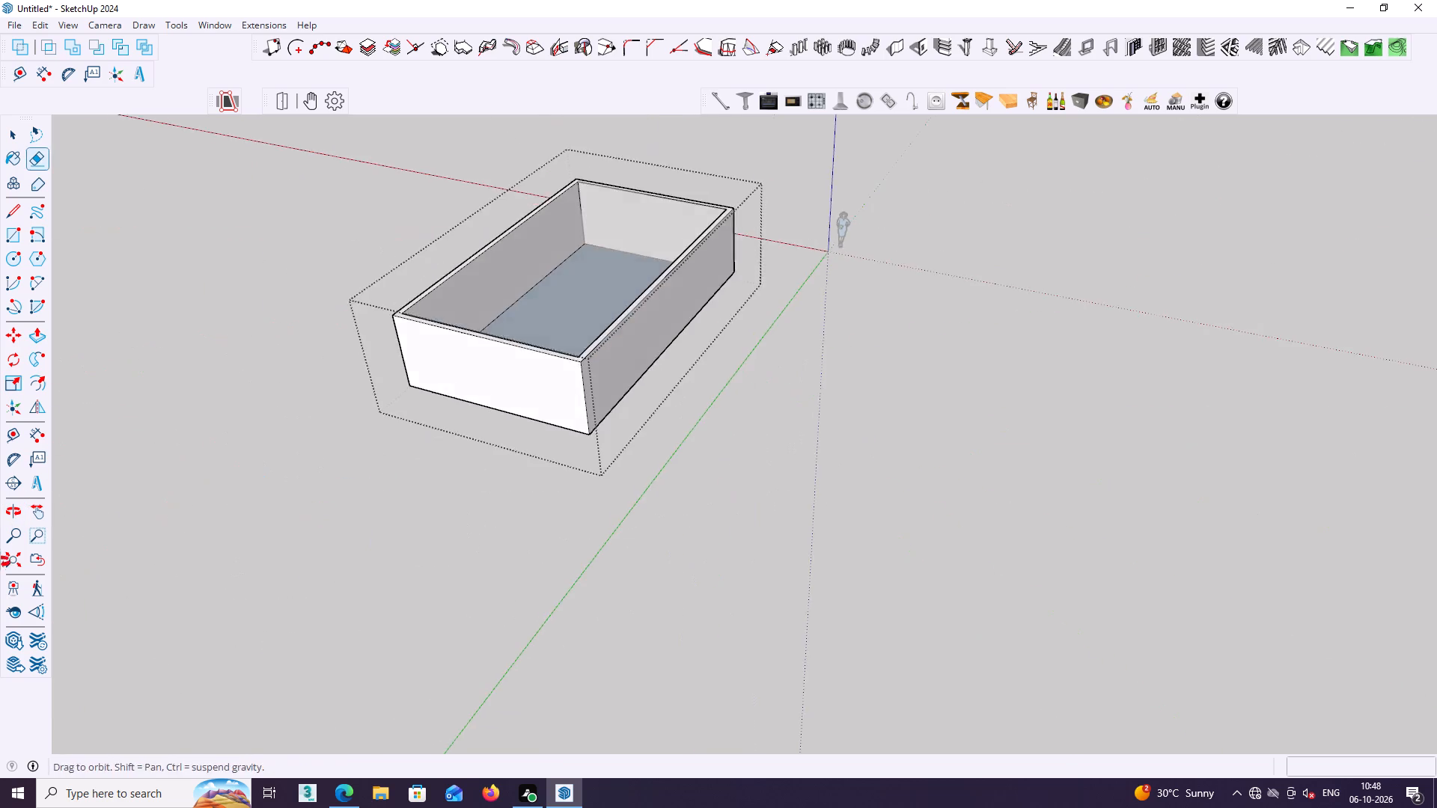
pyautogui.moveTo(0, 562); pyautogui.dragTo(1, 554, button='middle')
pyautogui.moveTo(576, 456); pyautogui.dragTo(302, 518, button='middle')
pyautogui.keyDown('shift'); pyautogui.moveTo(304, 515); pyautogui.dragTo(347, 652, button='middle'); pyautogui.keyUp('shift')
pyautogui.moveTo(560, 429); pyautogui.dragTo(743, 707, button='middle')
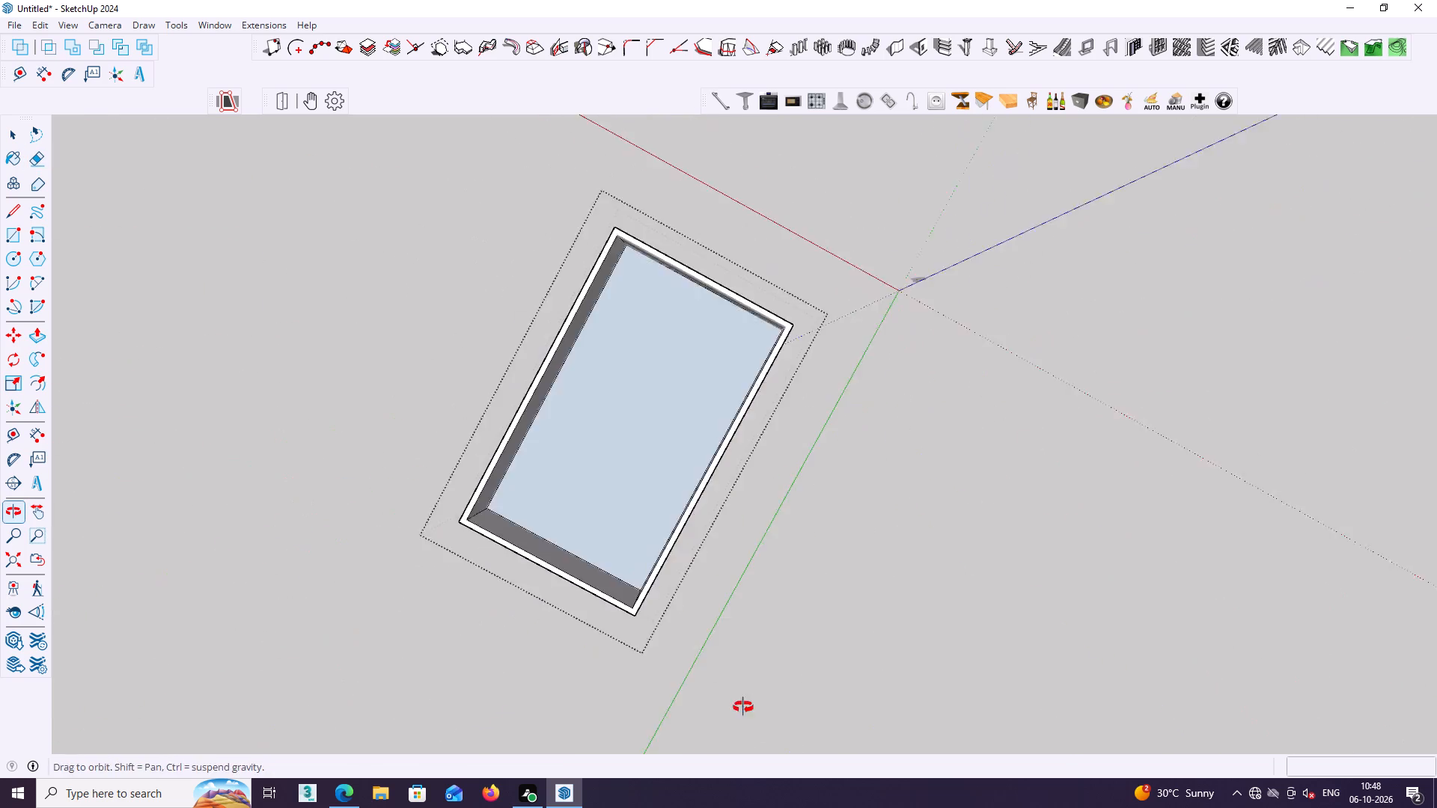
pyautogui.moveTo(743, 707); pyautogui.dragTo(704, 681, button='middle')
pyautogui.moveTo(536, 569); pyautogui.dragTo(840, 394, button='middle')
pyautogui.moveTo(472, 471); pyautogui.dragTo(671, 396, button='middle')
# Leave the wall group and delete the human scale figure beside the origin.
pyautogui.press('space')
pyautogui.click(715, 160)
pyautogui.moveTo(696, 172); pyautogui.dragTo(502, 156, button='middle')
pyautogui.moveTo(713, 365); pyautogui.dragTo(478, 212, button='middle')
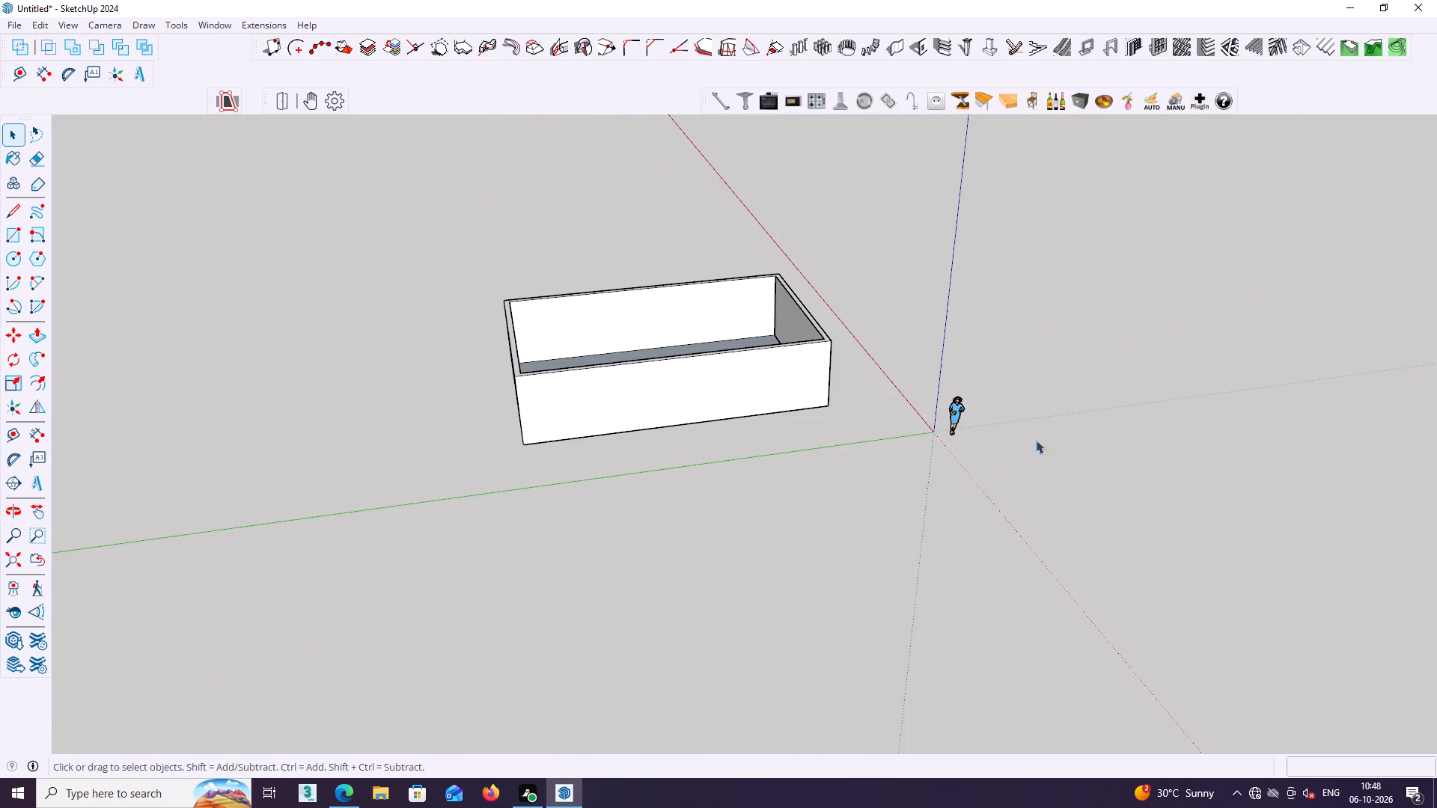
pyautogui.click(948, 418)
pyautogui.click(959, 418)
pyautogui.press('Delete')
# Examine the long outer wall facing the green axis before adding openings.
pyautogui.scroll(-3, 933, 426)
pyautogui.moveTo(668, 398); pyautogui.dragTo(782, 412, button='middle')
pyautogui.scroll(9, 718, 423)
pyautogui.middleClick(696, 429)
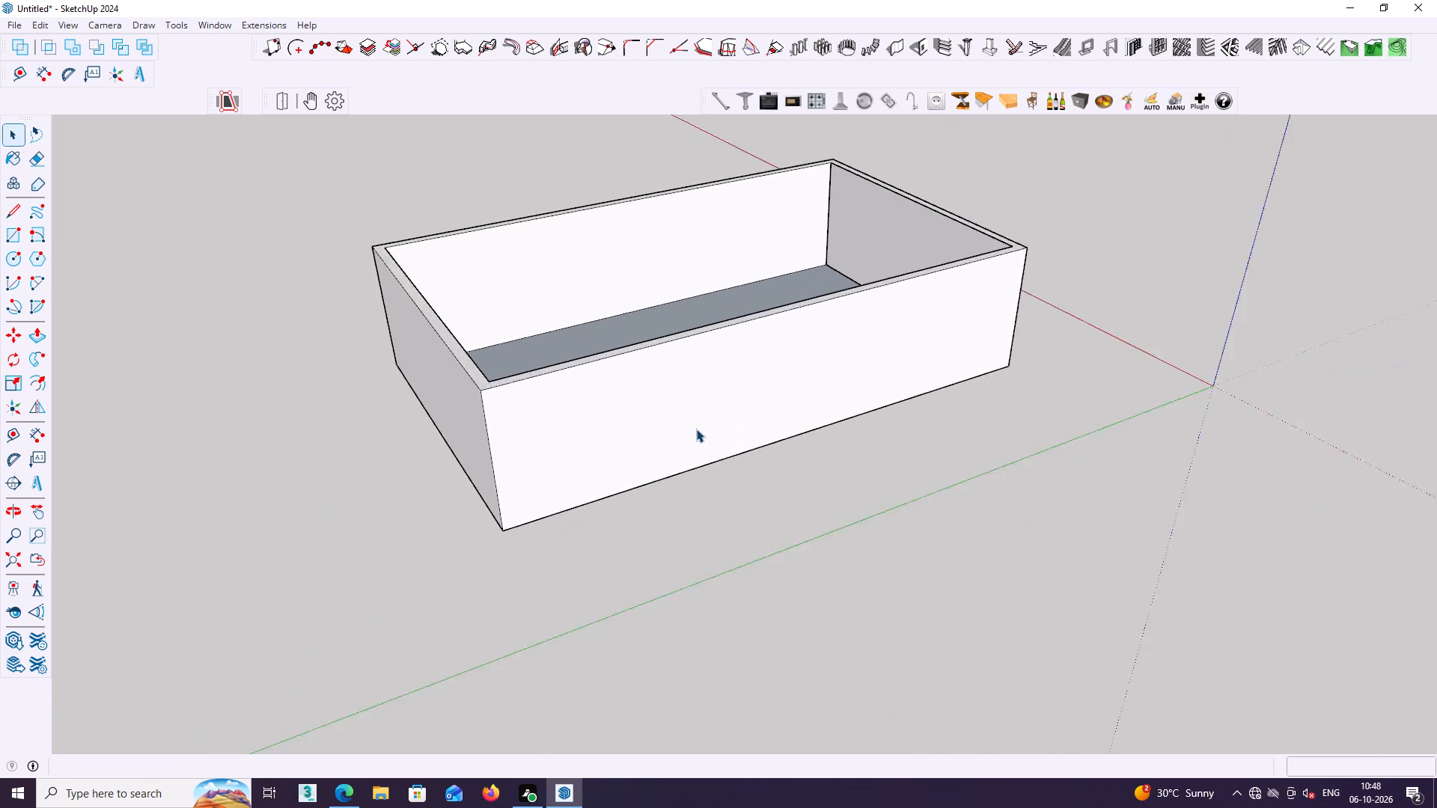
pyautogui.moveTo(696, 429); pyautogui.dragTo(499, 420, button='middle')
pyautogui.moveTo(565, 427); pyautogui.dragTo(338, 338, button='middle')
pyautogui.scroll(2, 388, 327)
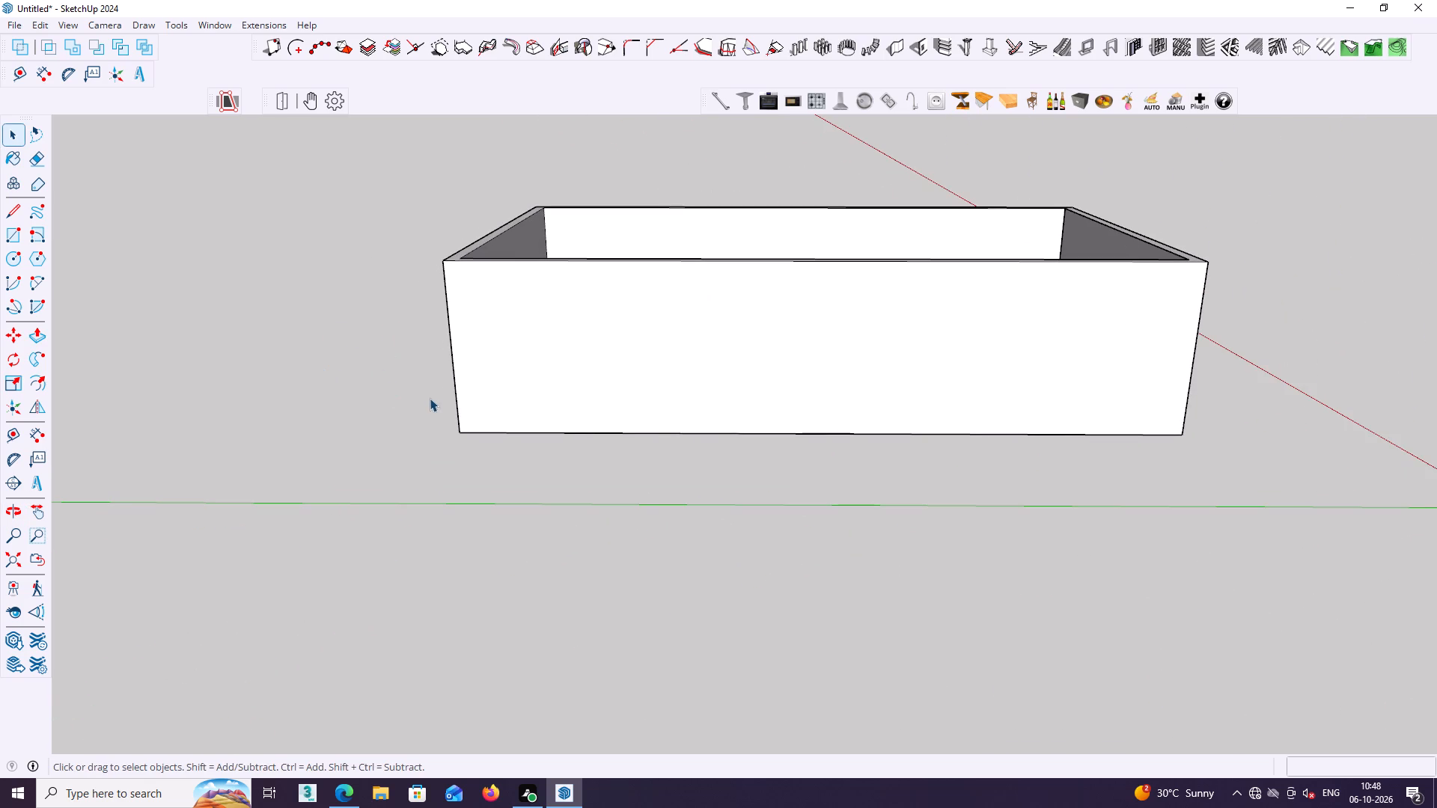
pyautogui.moveTo(439, 406); pyautogui.dragTo(452, 442, button='middle')
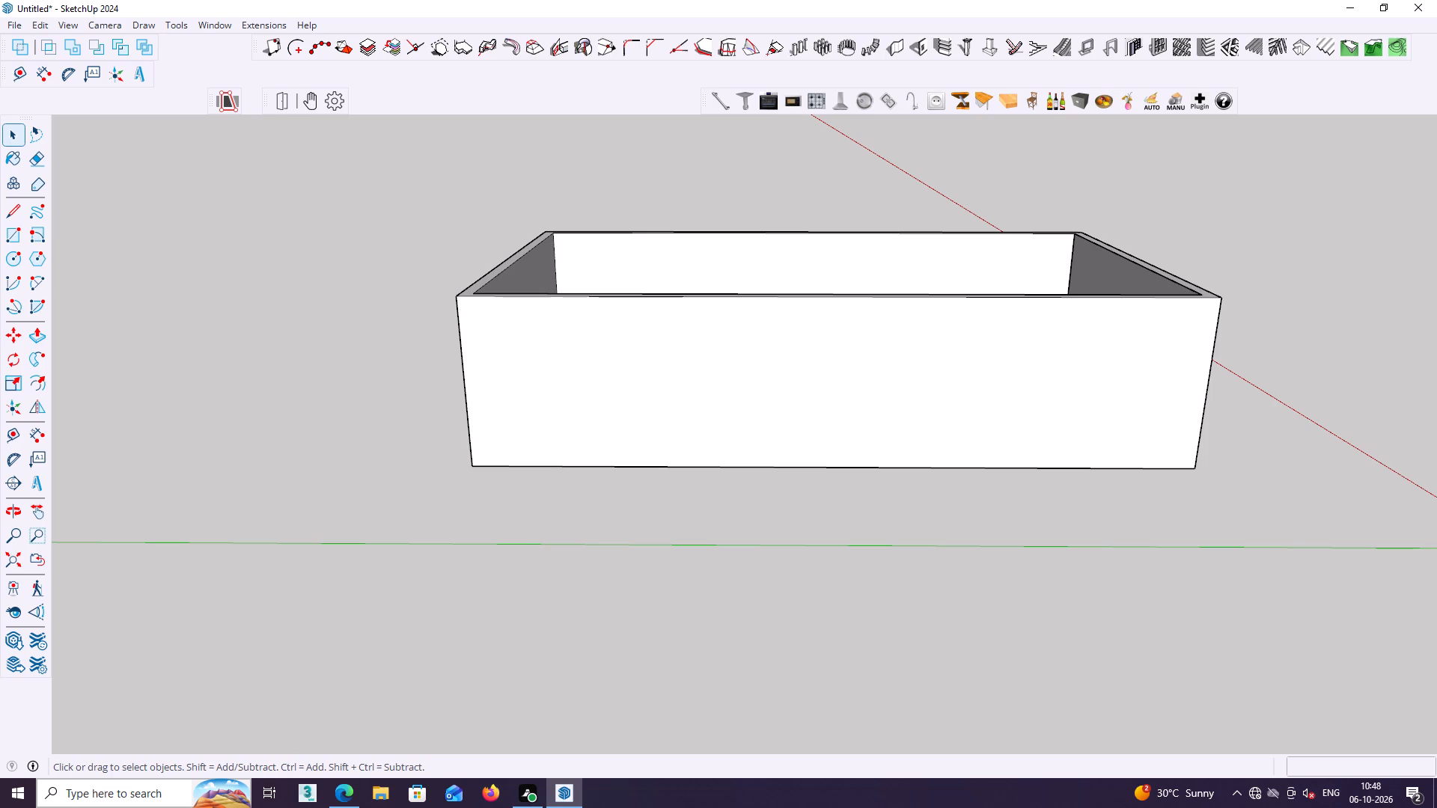
pyautogui.moveTo(121, 783); pyautogui.dragTo(129, 807, button='middle')
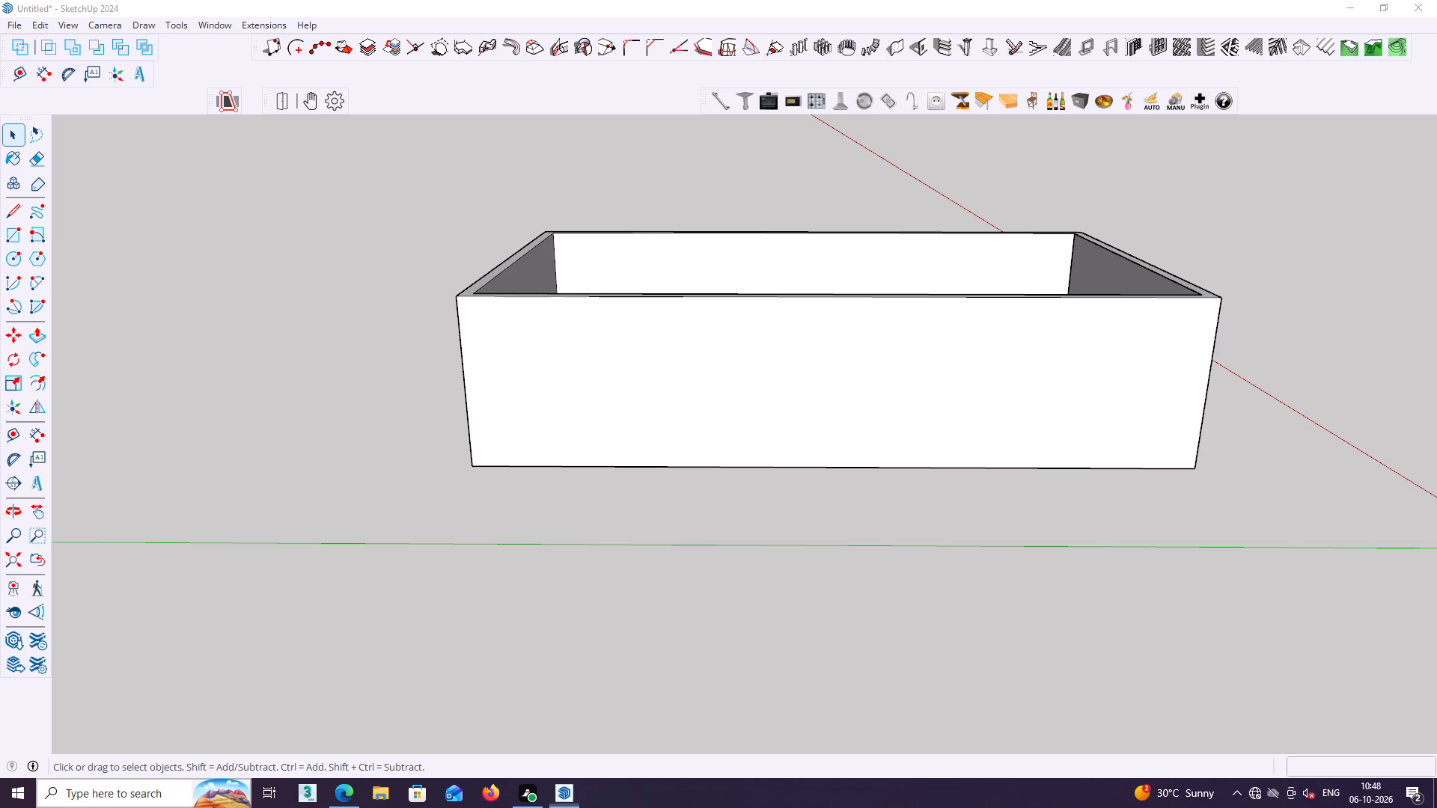
pyautogui.moveTo(129, 807); pyautogui.dragTo(141, 807, button='middle')
pyautogui.moveTo(0, 794); pyautogui.dragTo(97, 807, button='middle')
pyautogui.moveTo(677, 518); pyautogui.dragTo(739, 523, button='middle')
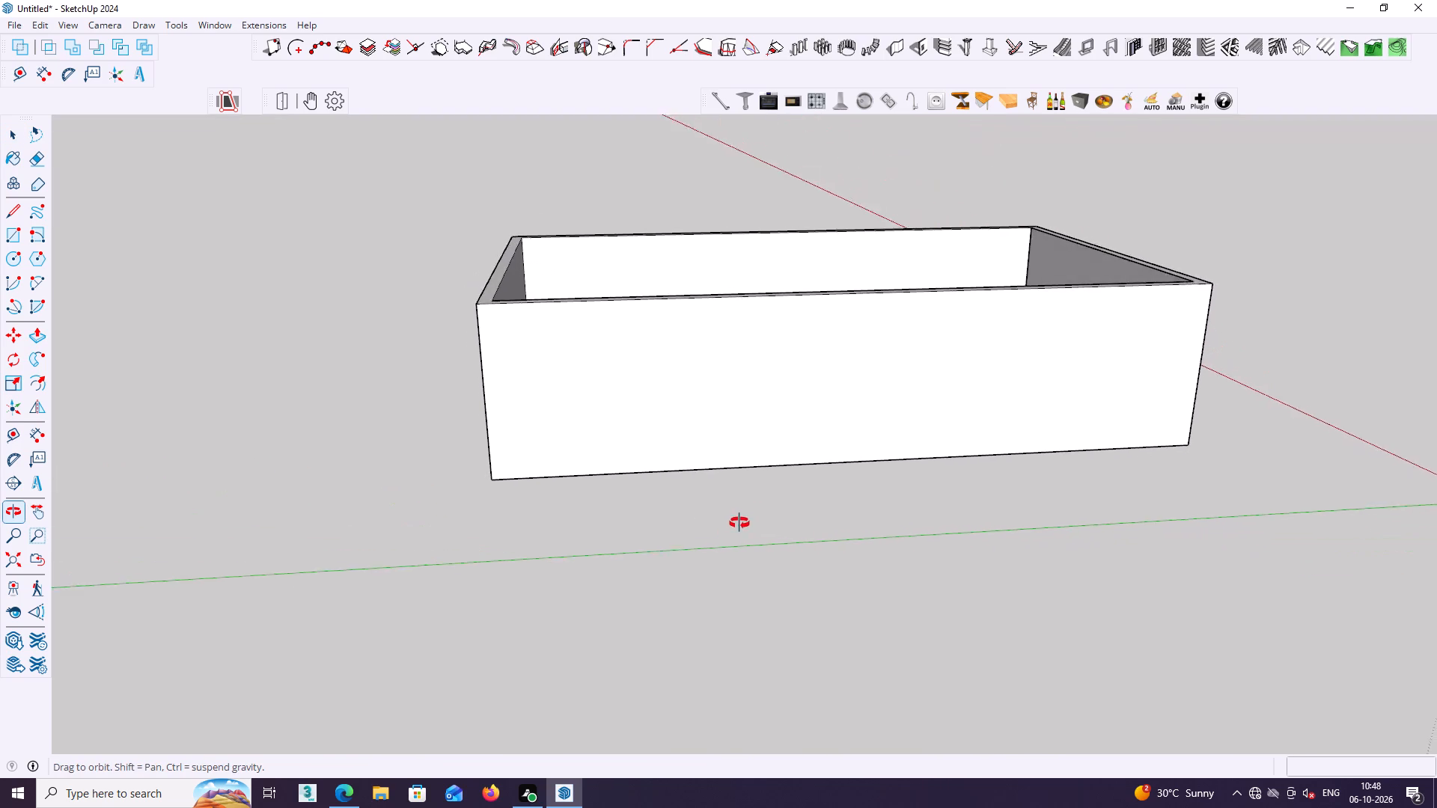
pyautogui.moveTo(739, 523); pyautogui.dragTo(754, 547, button='middle')
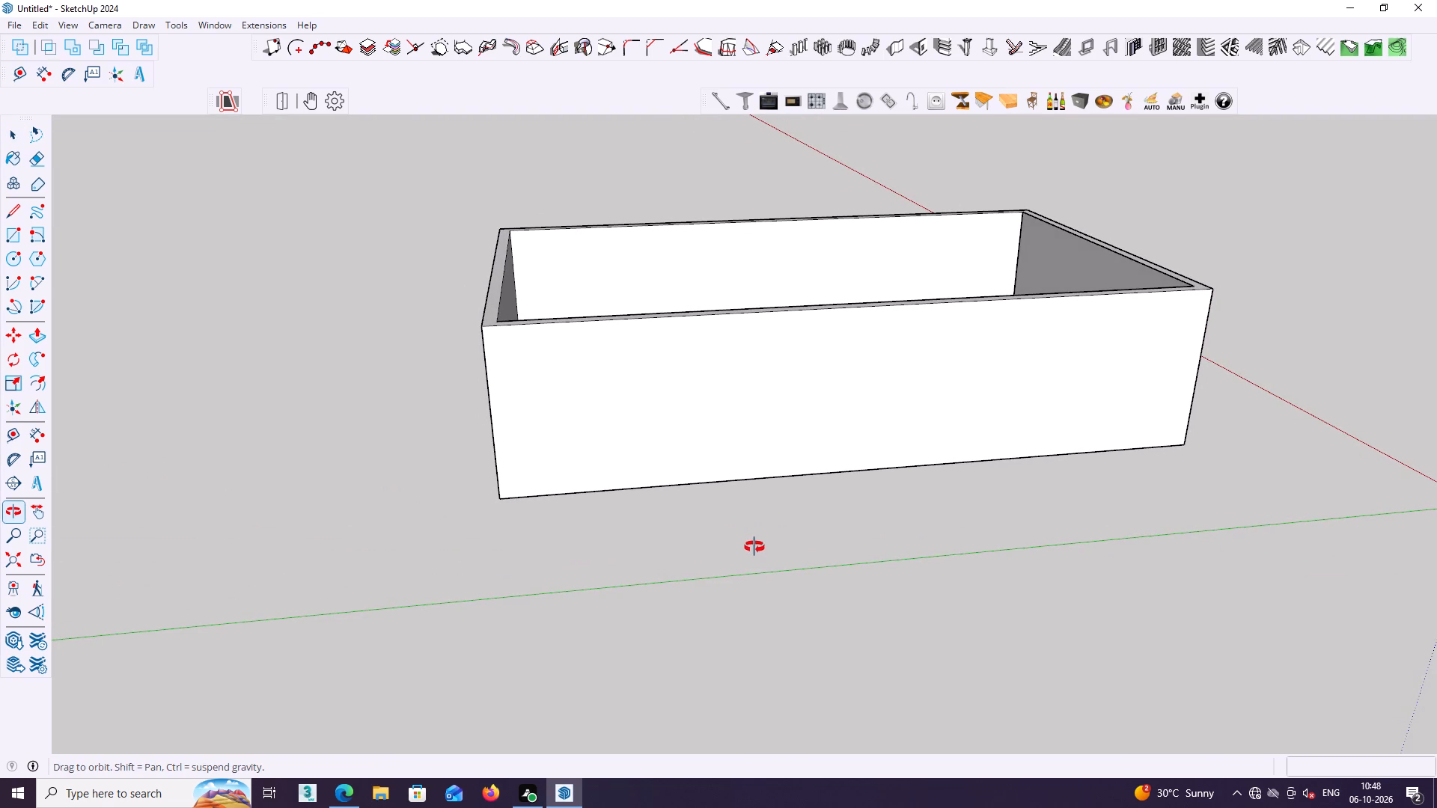
pyautogui.moveTo(754, 547); pyautogui.dragTo(755, 548, button='middle')
pyautogui.moveTo(752, 407); pyautogui.dragTo(748, 406, button='middle')
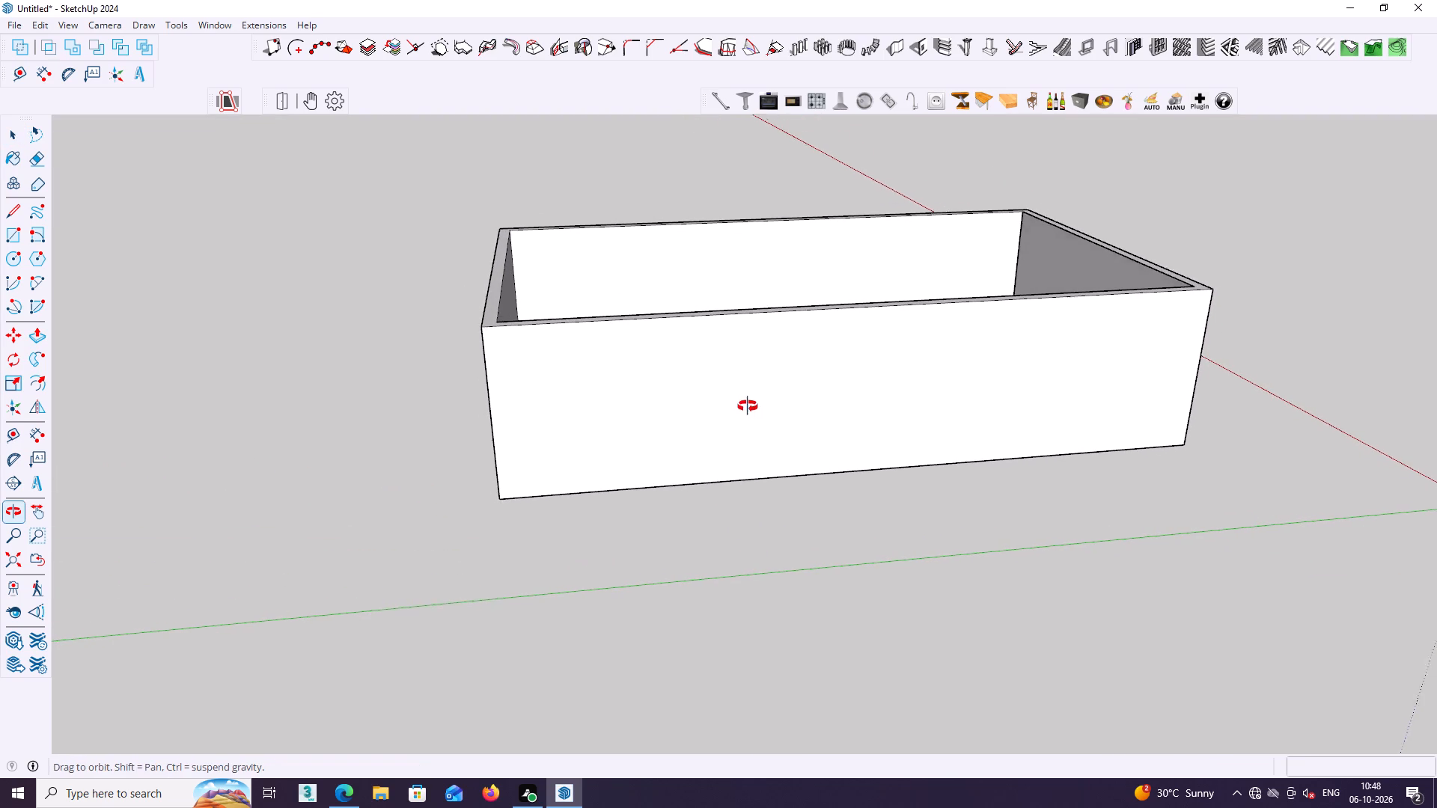
pyautogui.moveTo(748, 406); pyautogui.dragTo(698, 398, button='middle')
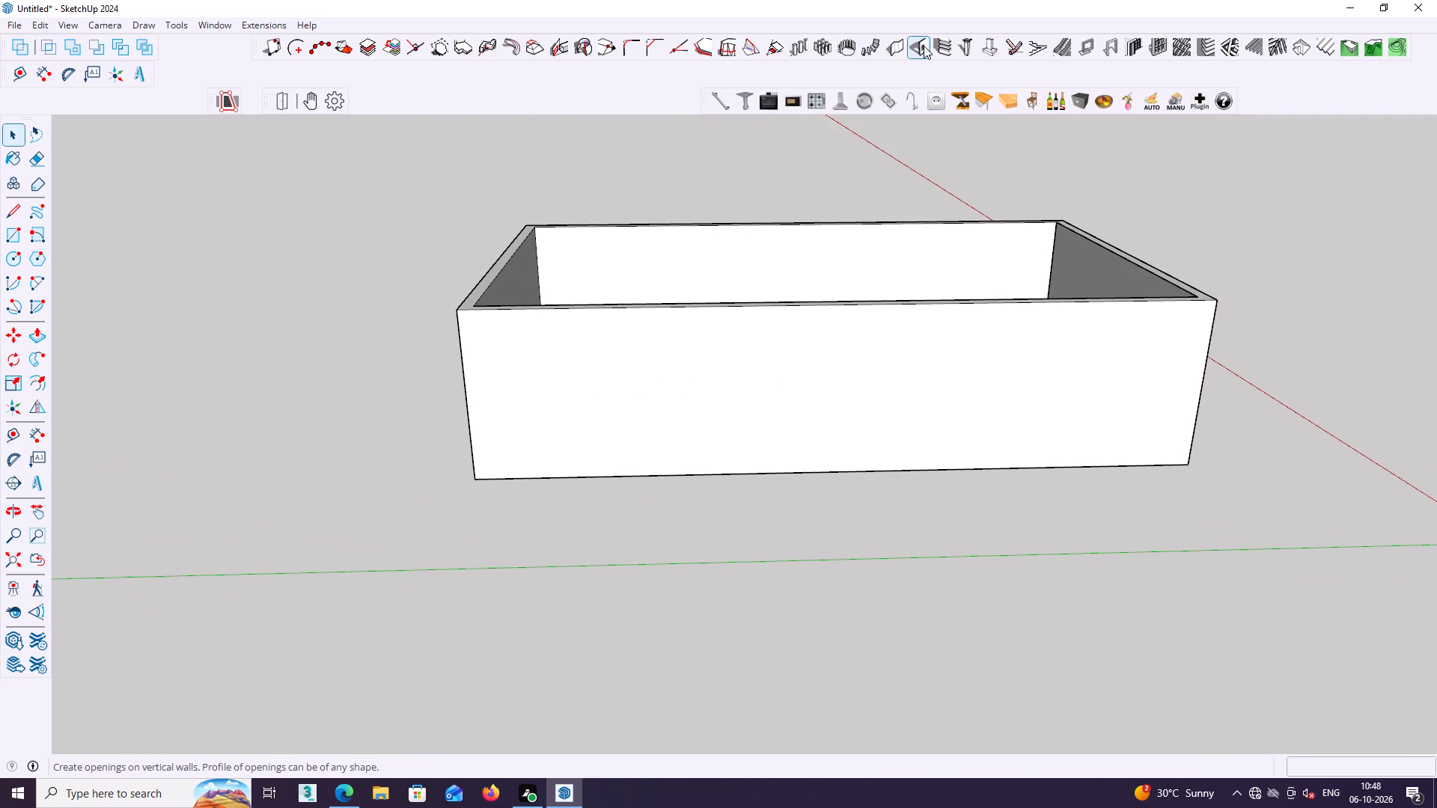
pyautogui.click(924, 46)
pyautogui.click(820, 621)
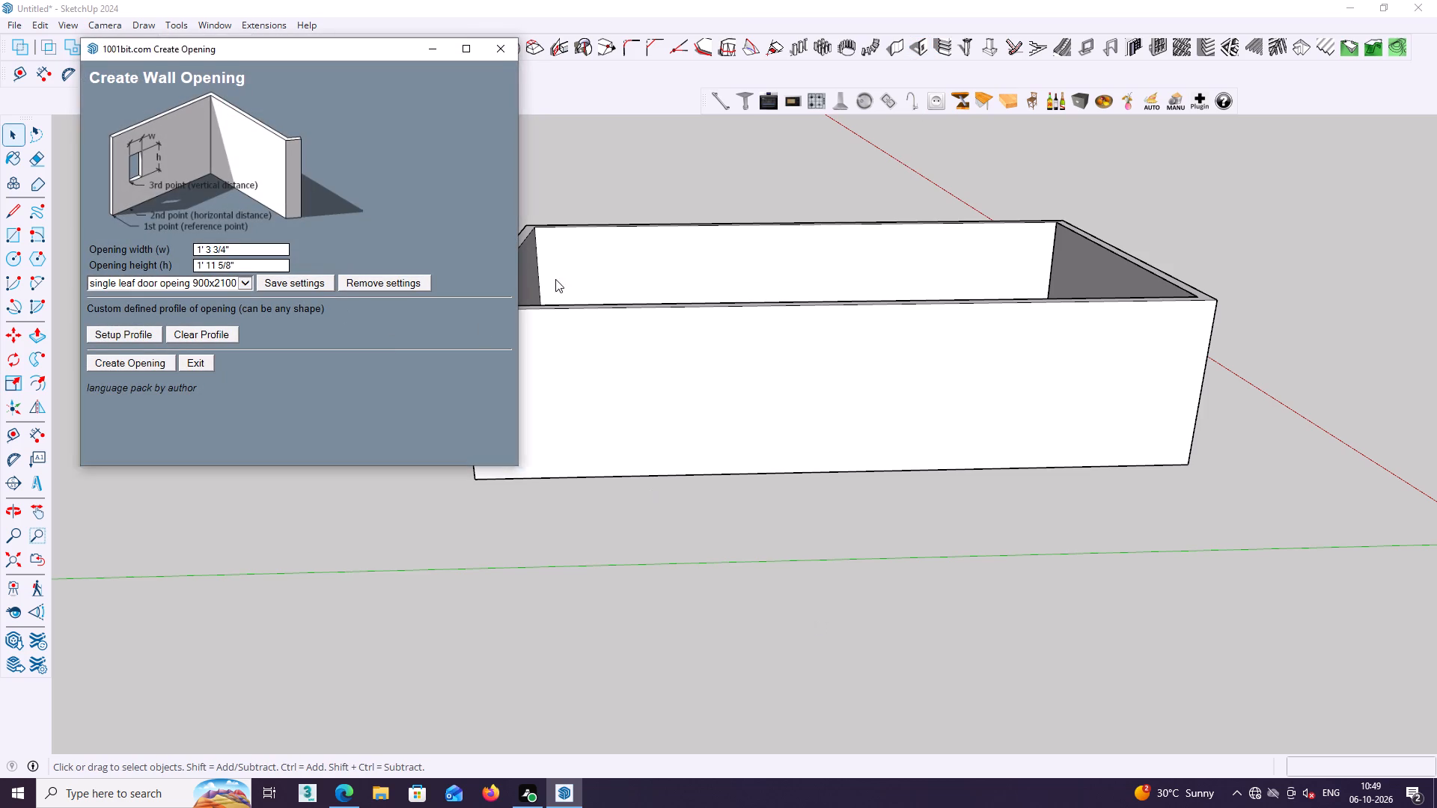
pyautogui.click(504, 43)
# Open the wall group, select the long outer wall face, and set up a wall opening 5' wide and 3' high.
pyautogui.tripleClick(736, 378)
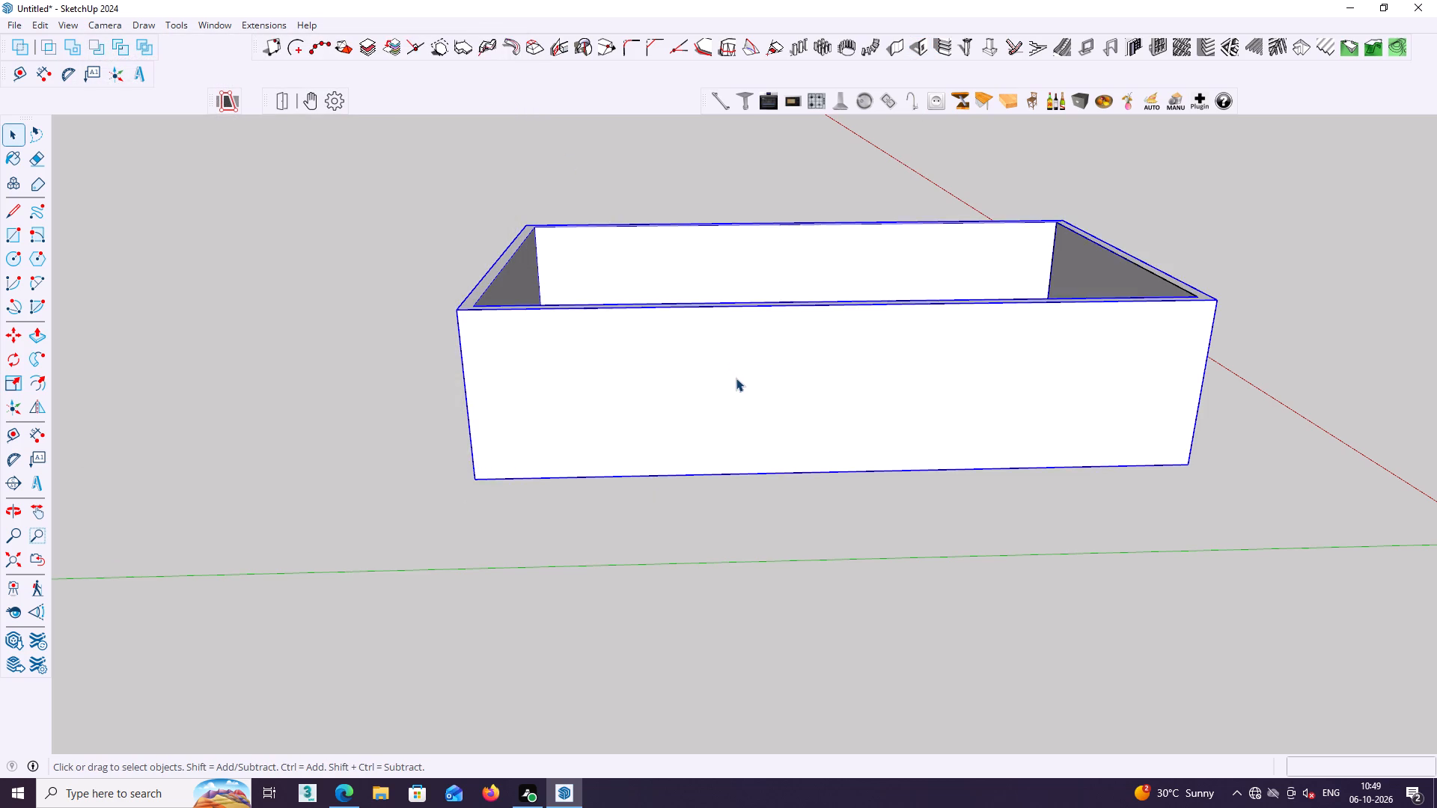
pyautogui.click(736, 384)
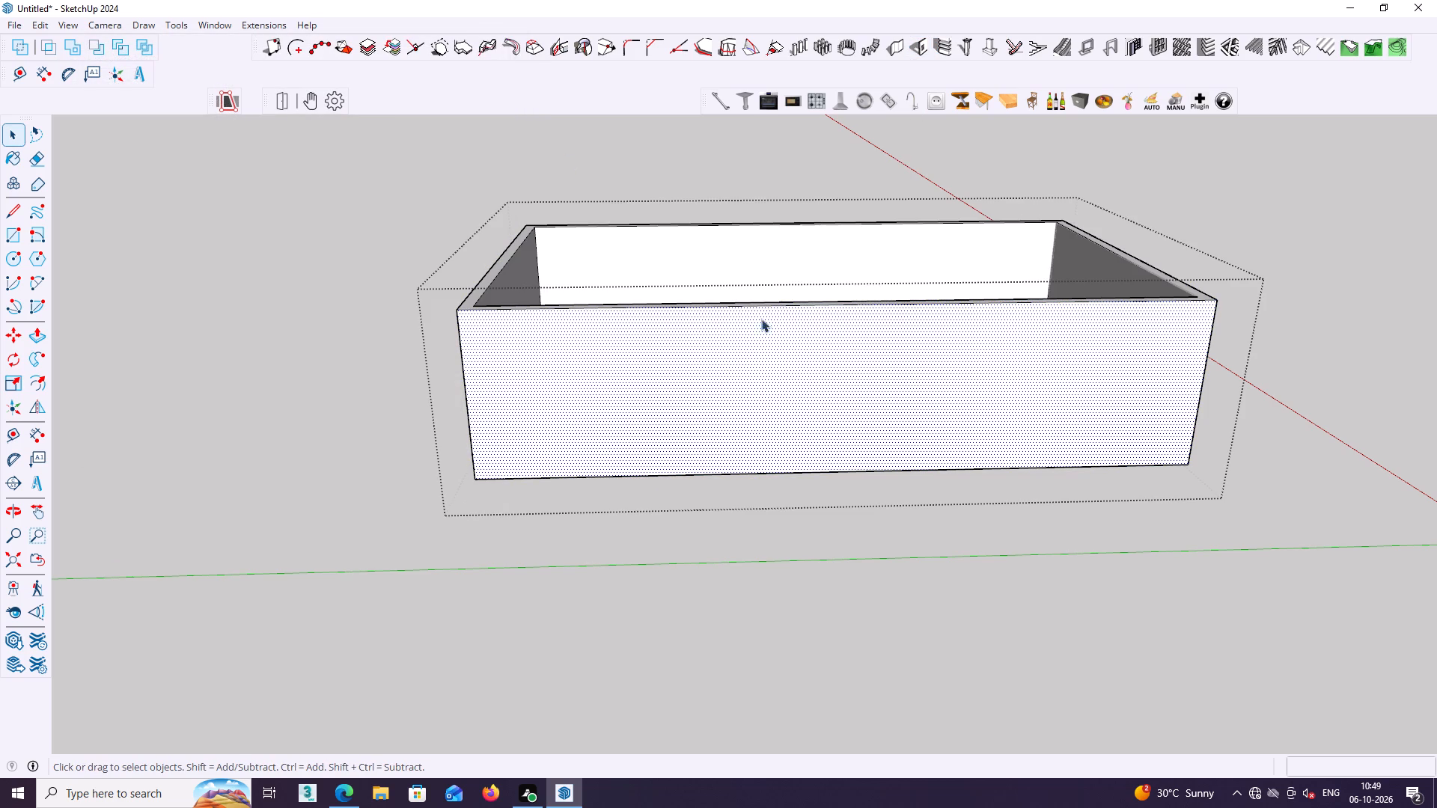
pyautogui.click(917, 52)
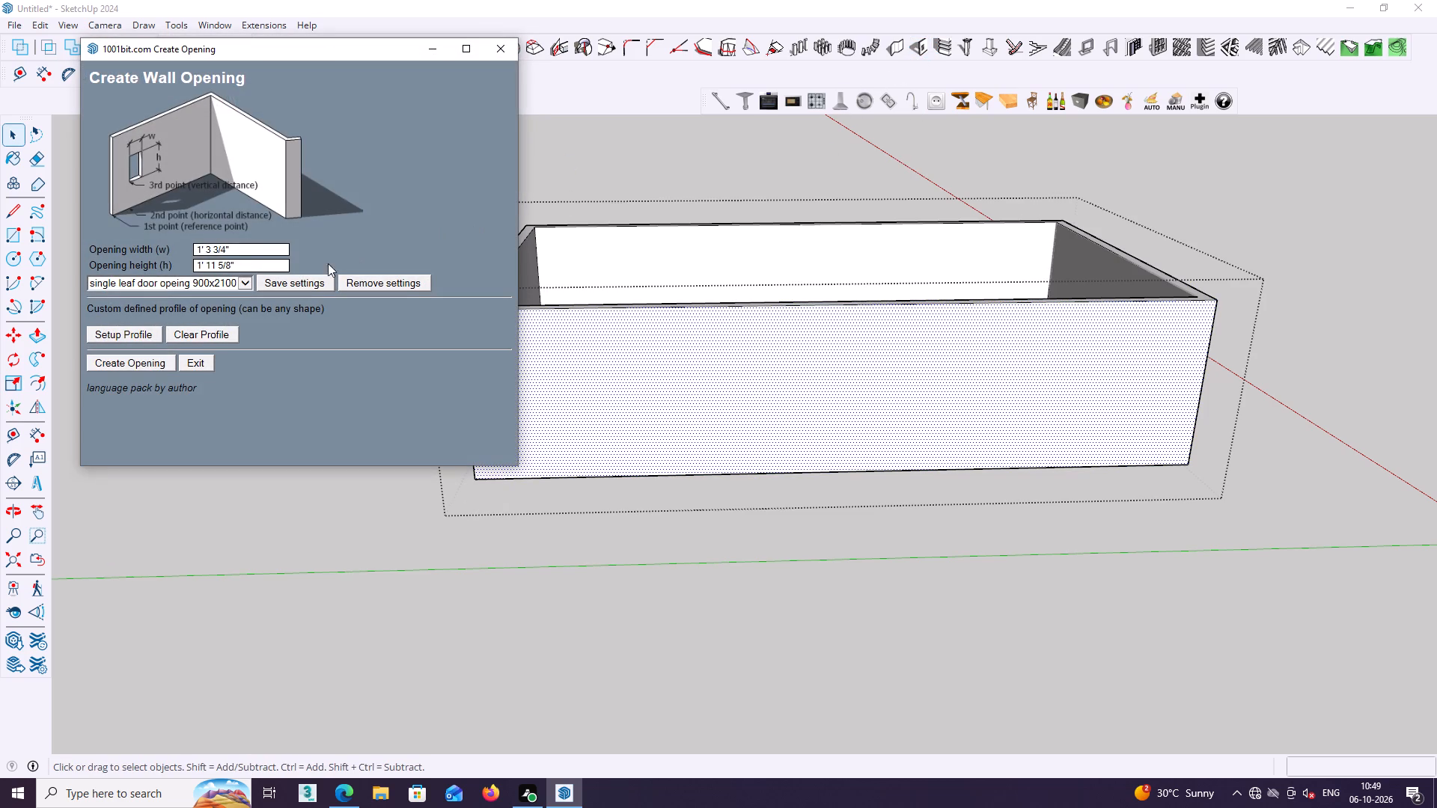
pyautogui.click(246, 248)
pyautogui.press('BackSpace')
pyautogui.press('BackSpace')
pyautogui.press('BackSpace')
pyautogui.press('BackSpace')
pyautogui.write("5'")
pyautogui.press('Return')
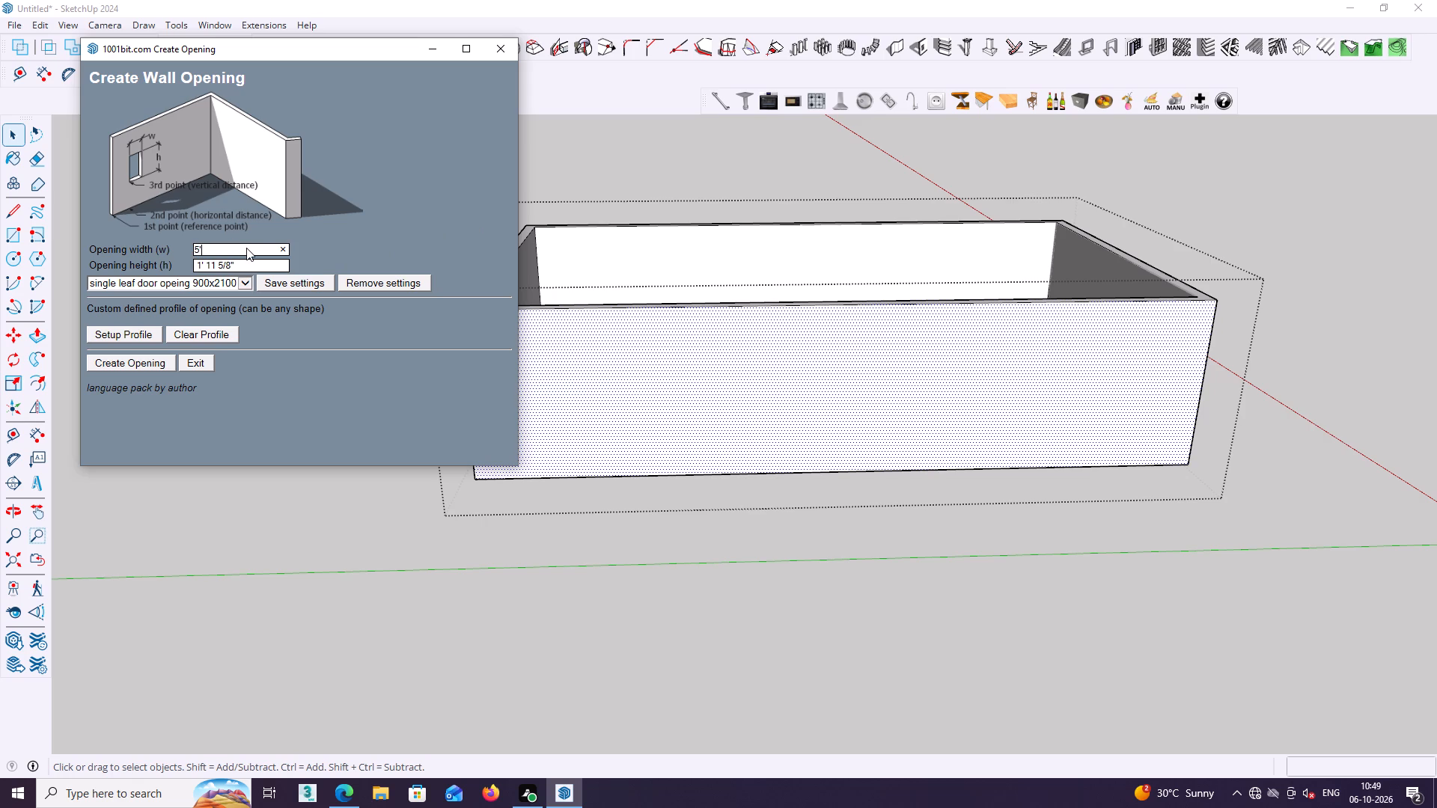
pyautogui.click(242, 266)
pyautogui.press('BackSpace')
pyautogui.write("3'")
pyautogui.click(126, 364)
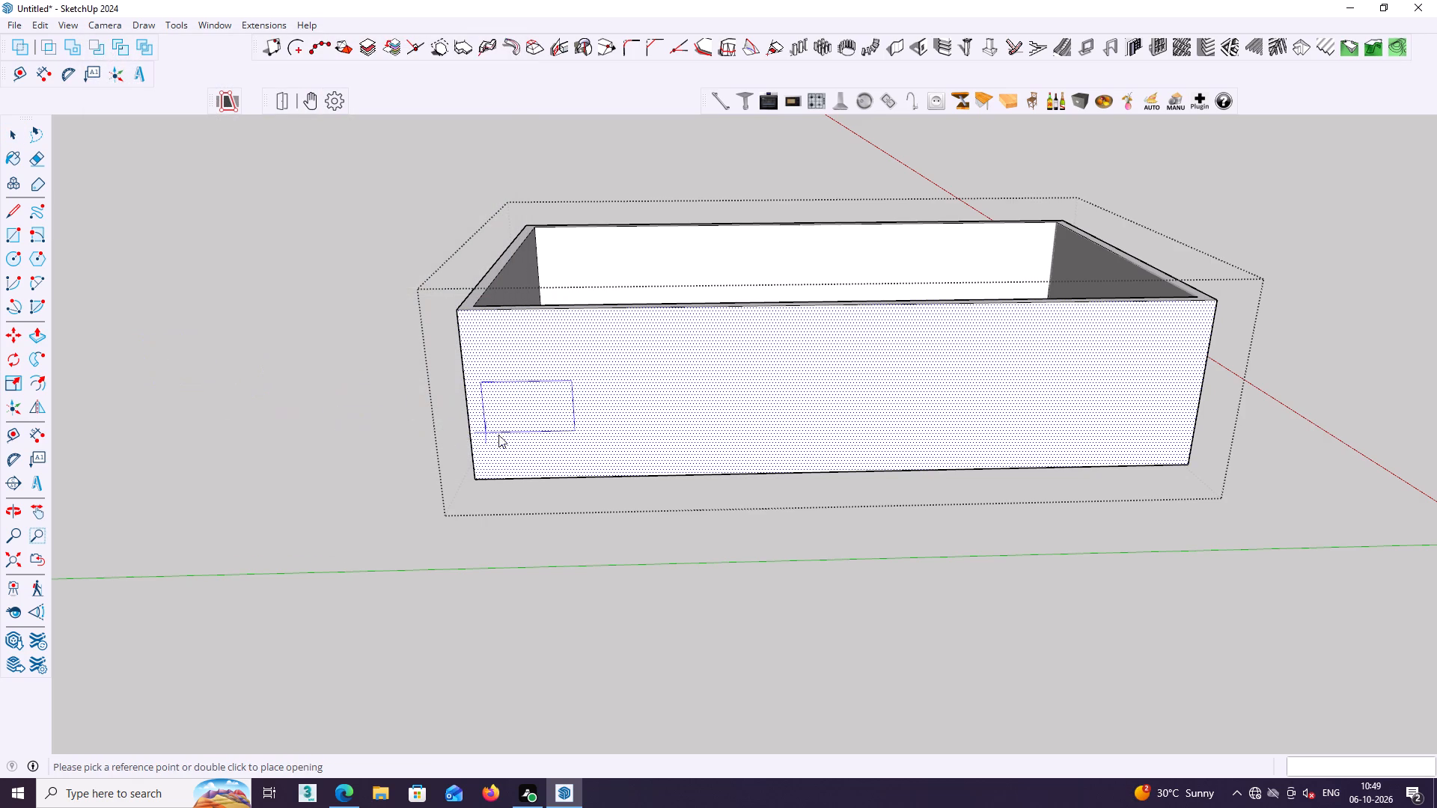
# Place the window opening on the long wall, referenced from its lower corner, at a vertical distance of 3'5".
pyautogui.click(476, 480)
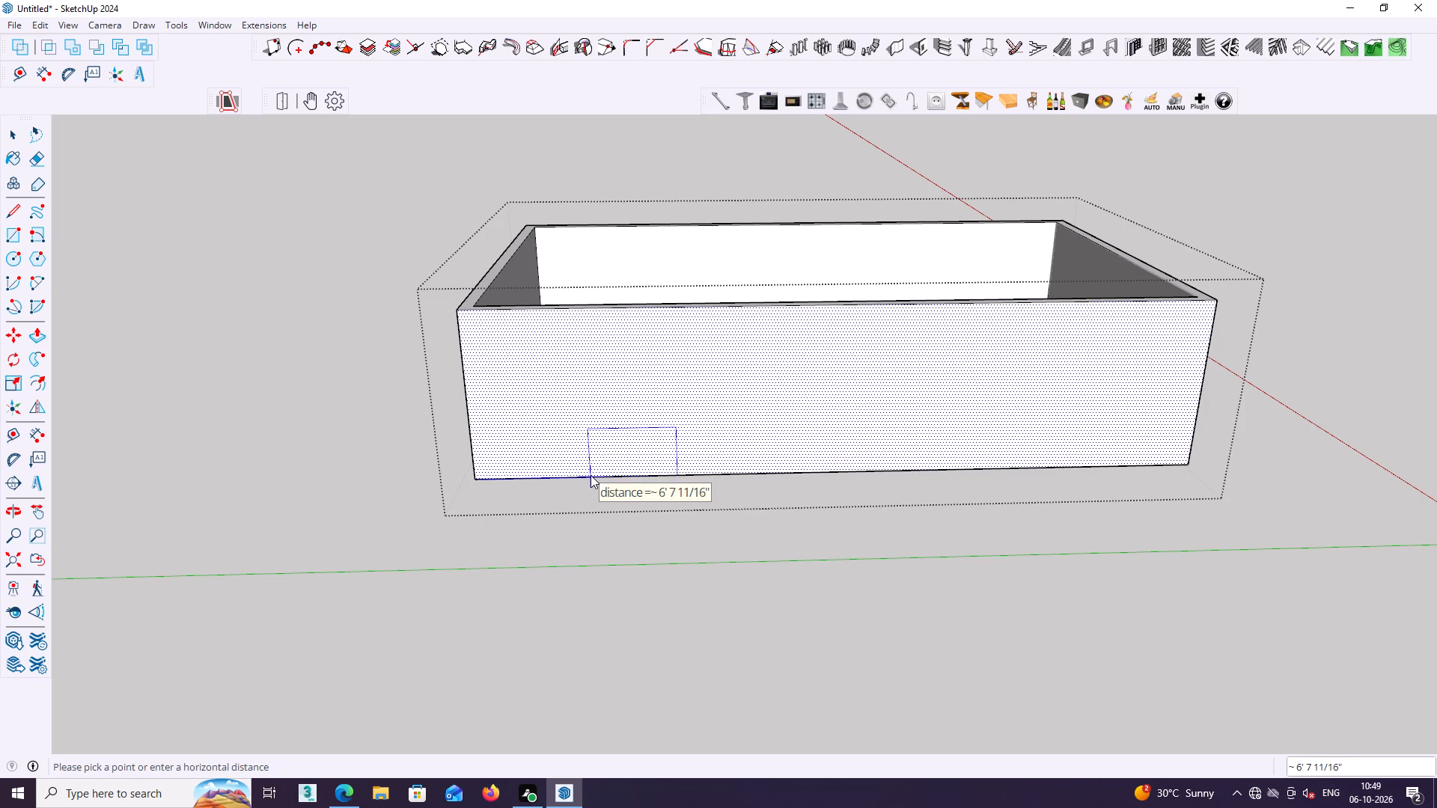
pyautogui.click(658, 476)
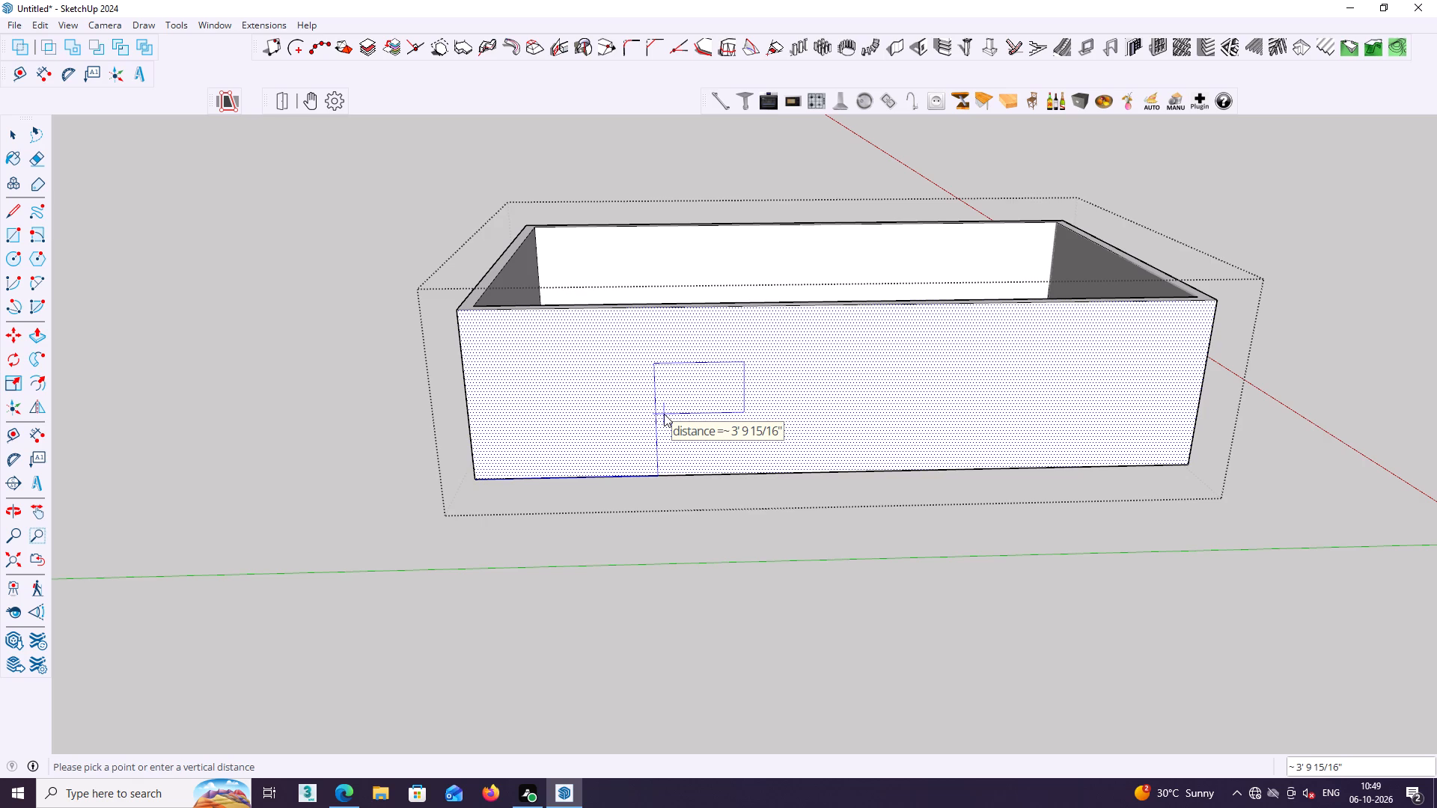
pyautogui.press('3')
pyautogui.write("'5")
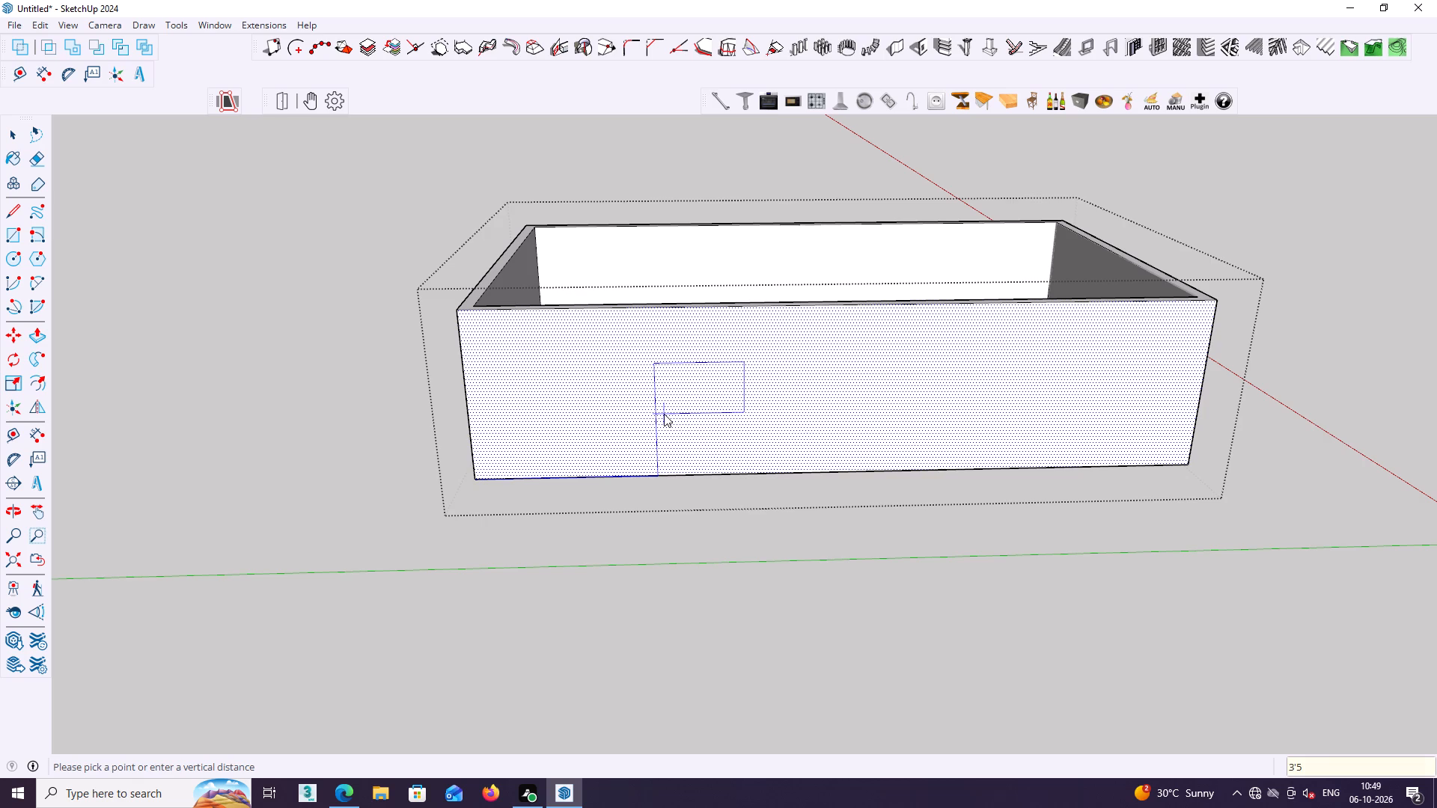
pyautogui.press('Return')
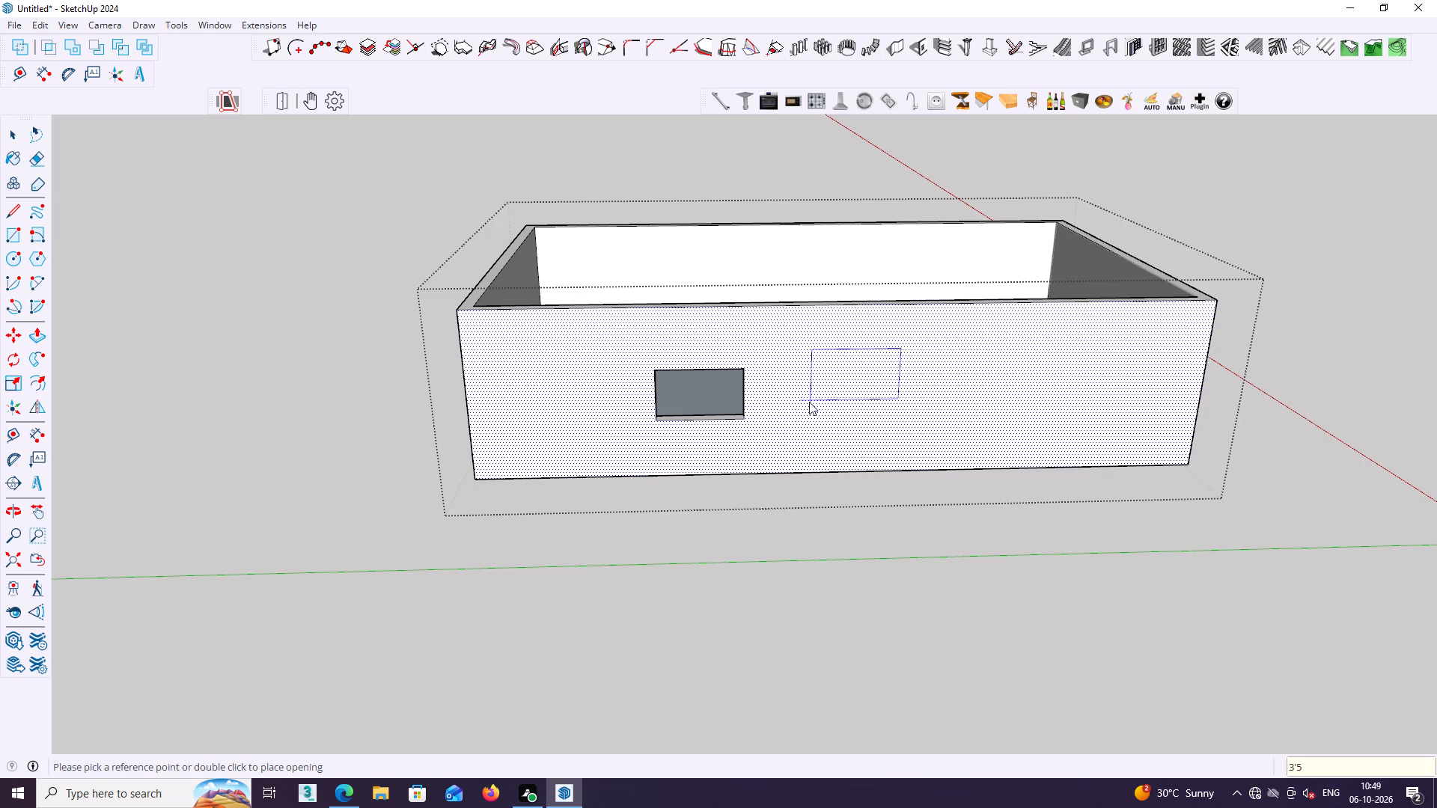
# Place a second 5' by 3' opening about 12'3" along from the first one's lower corner, level with its sill, and leave the group.
pyautogui.click(746, 419)
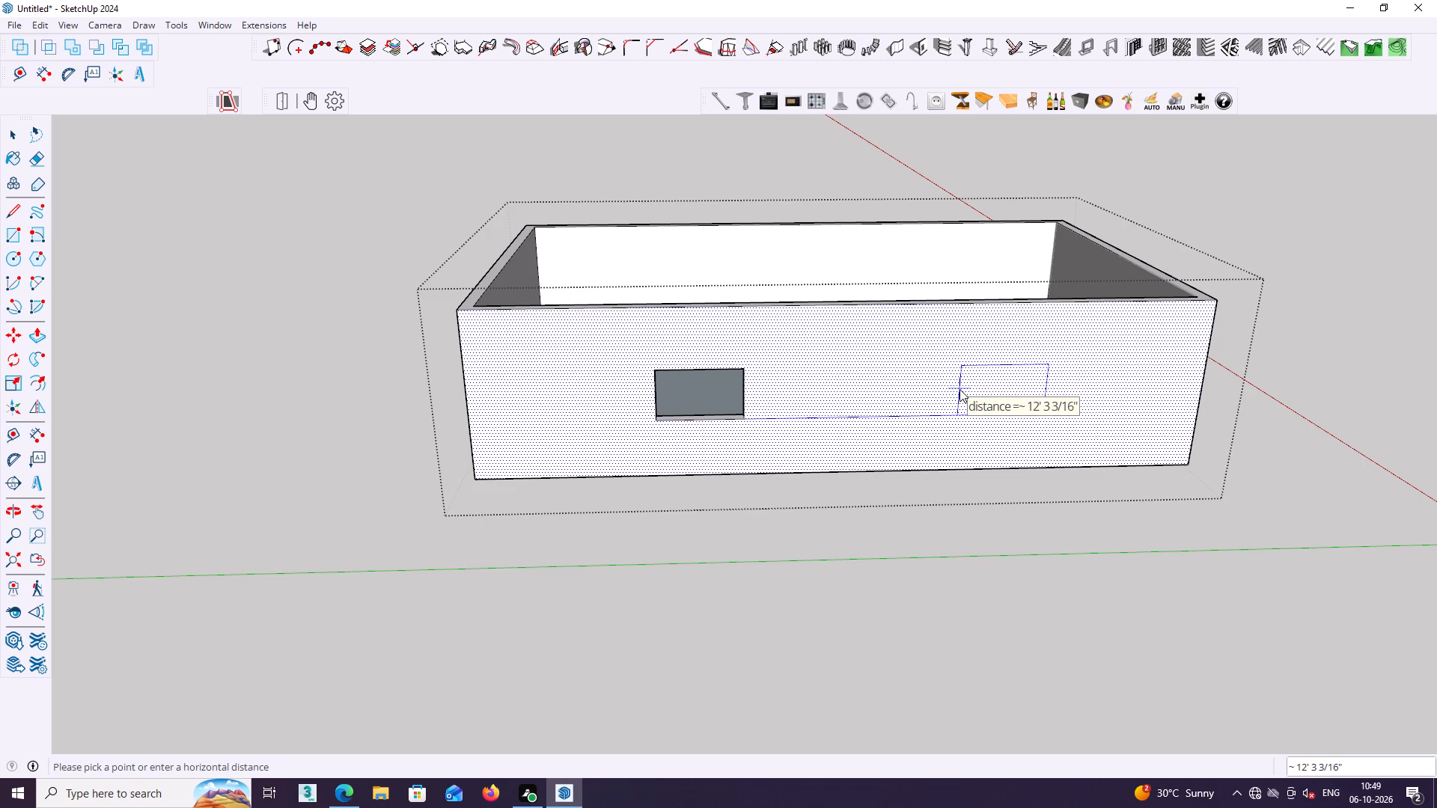
pyautogui.click(959, 389)
pyautogui.doubleClick(959, 389)
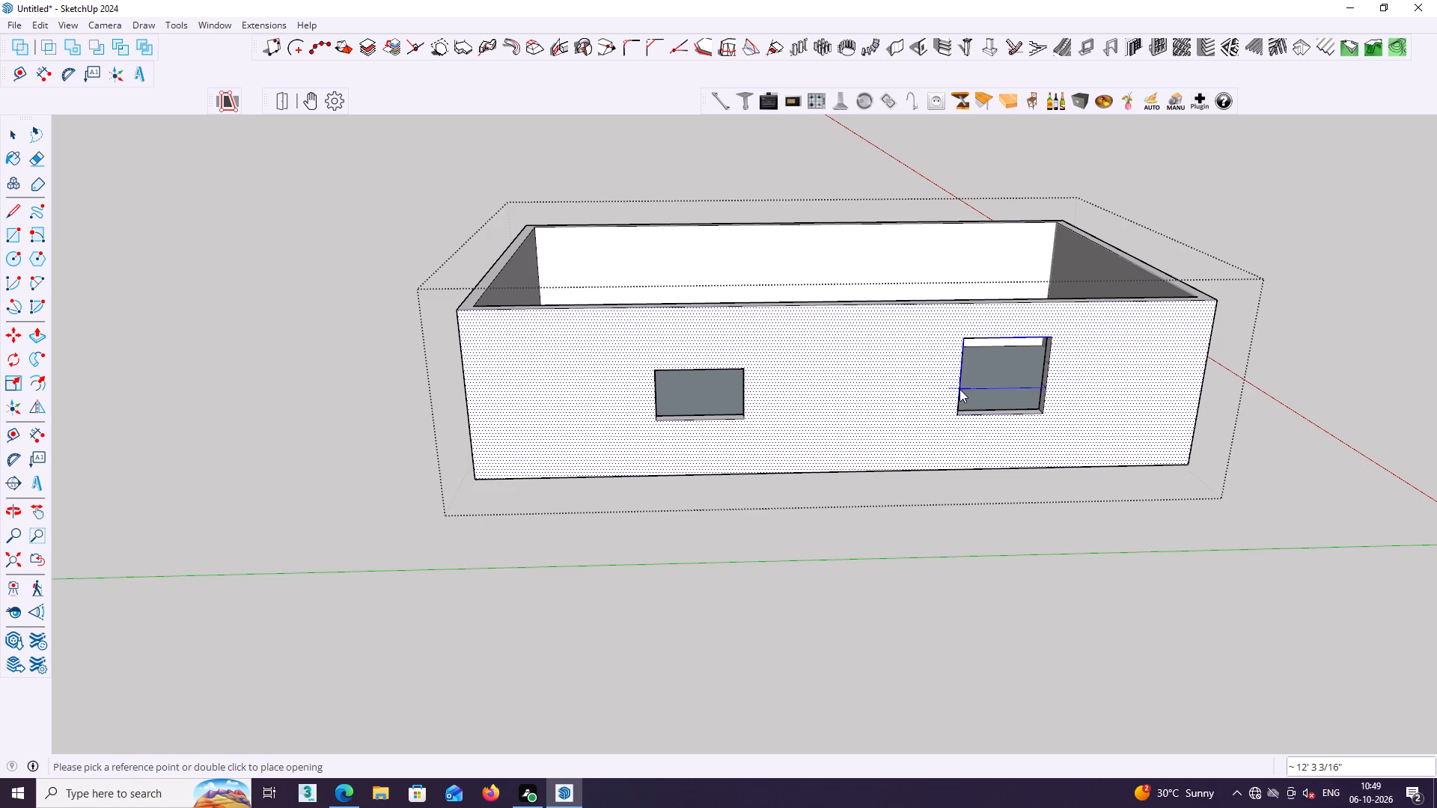
pyautogui.hotkey('ctrl', 'z')
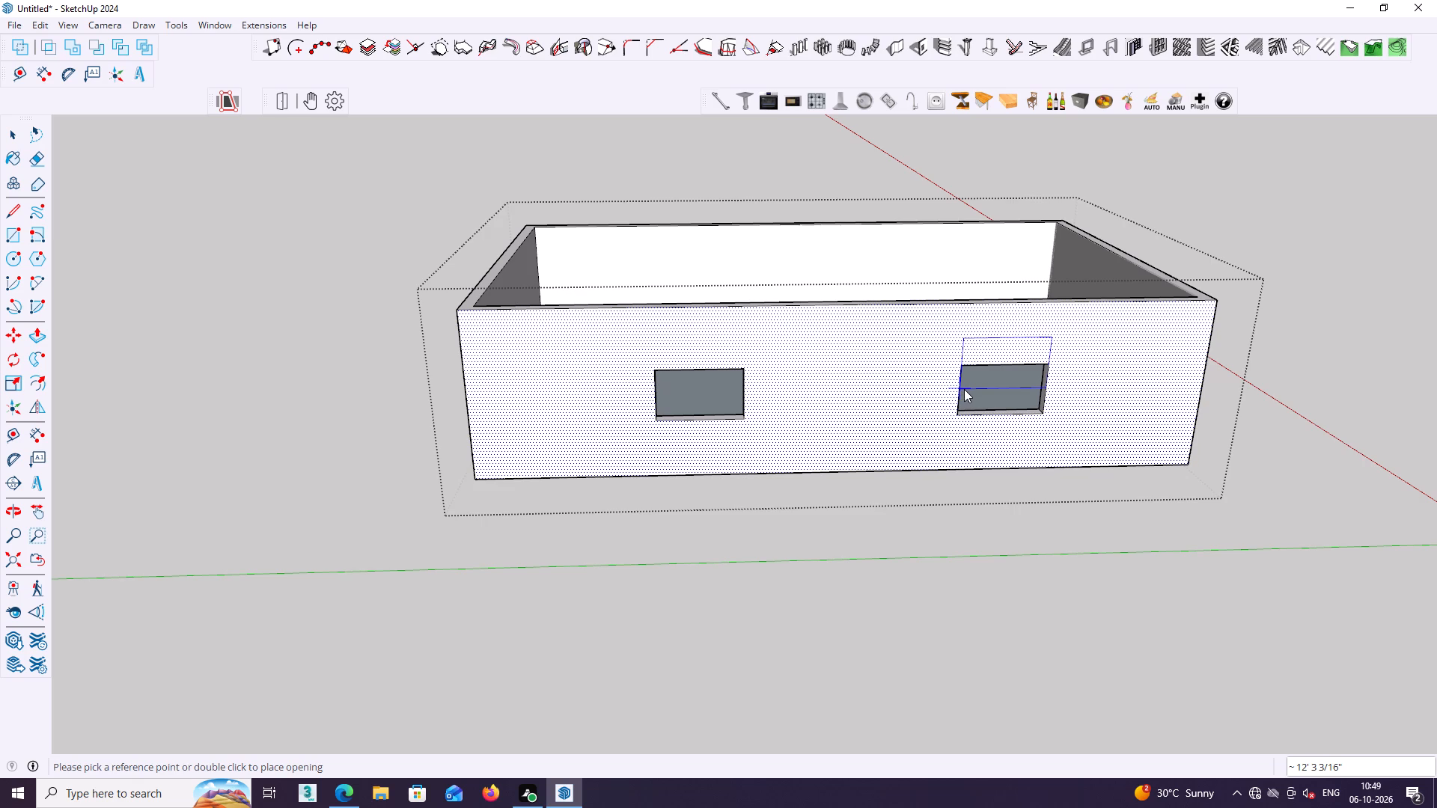
pyautogui.press('space')
pyautogui.moveTo(993, 386); pyautogui.dragTo(644, 355, button='middle')
pyautogui.moveTo(716, 384); pyautogui.dragTo(532, 382, button='middle')
pyautogui.moveTo(670, 370); pyautogui.dragTo(721, 385, button='middle')
pyautogui.moveTo(742, 385); pyautogui.dragTo(567, 348, button='middle')
pyautogui.scroll(-1, 653, 361)
pyautogui.click(561, 484)
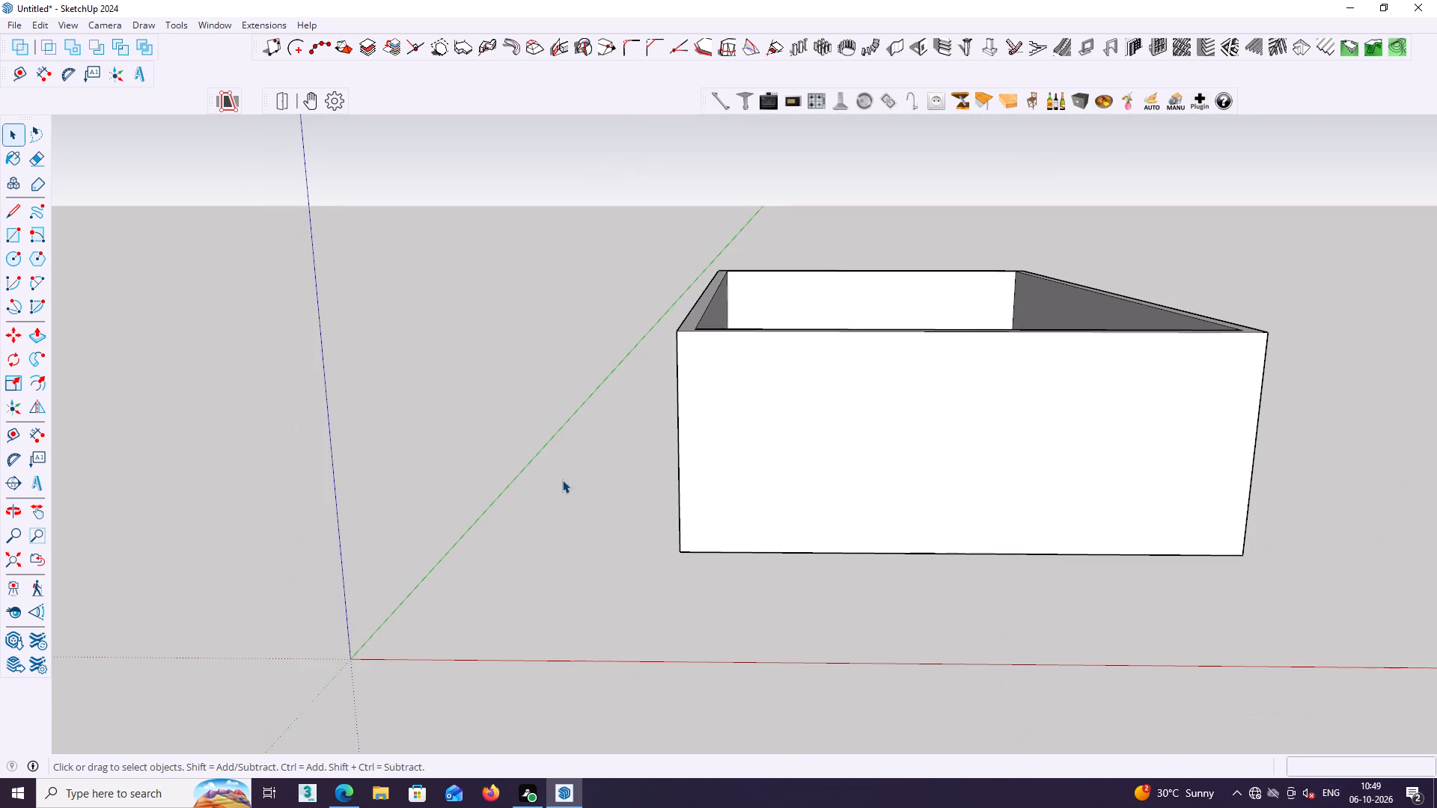
# Examine the long wall's window openings and the adjacent end wall from several sides.
pyautogui.moveTo(570, 470); pyautogui.dragTo(979, 387, button='middle')
pyautogui.scroll(-2, 837, 368)
pyautogui.moveTo(739, 447); pyautogui.dragTo(1099, 605, button='middle')
pyautogui.scroll(3, 934, 539)
pyautogui.moveTo(860, 541); pyautogui.dragTo(785, 554, button='middle')
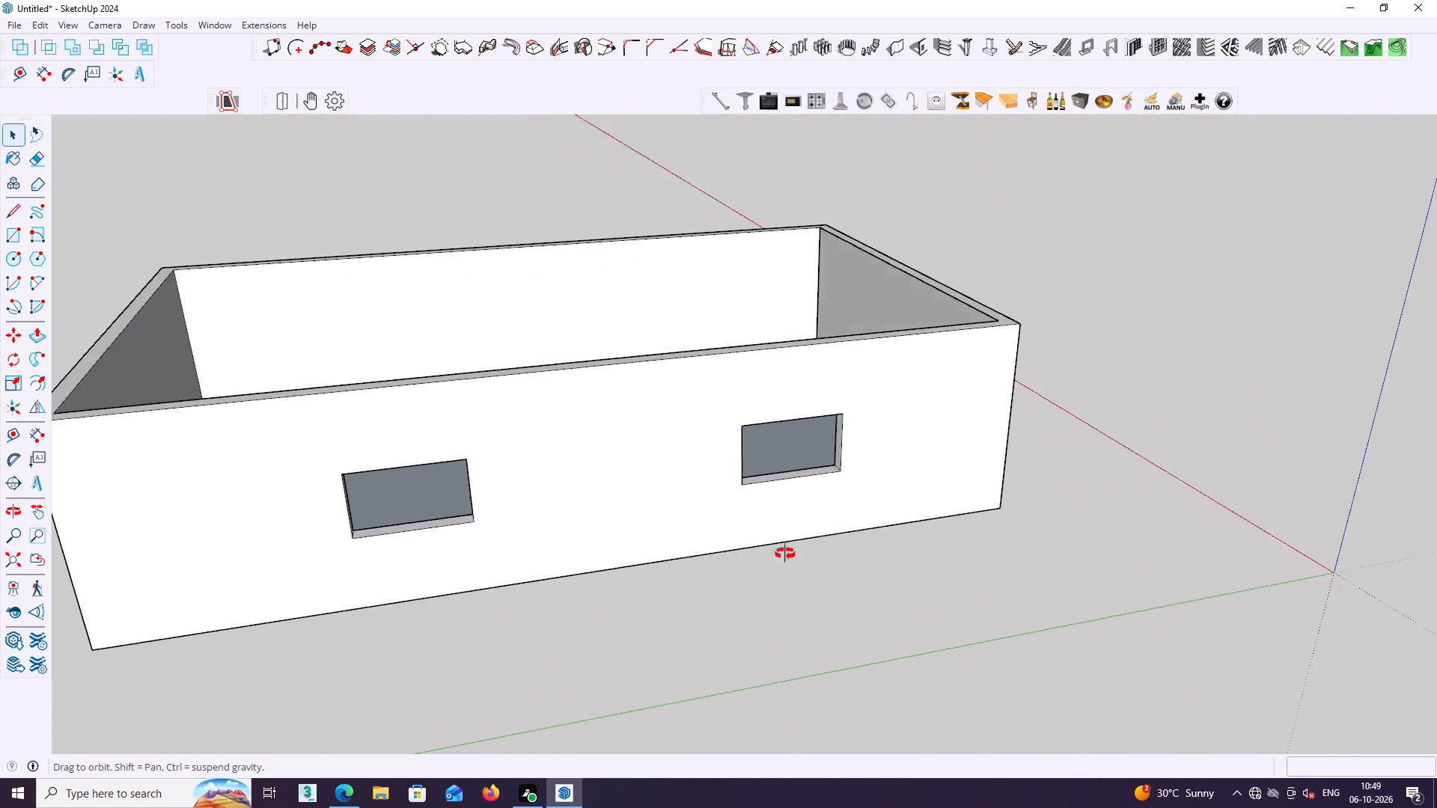
pyautogui.moveTo(785, 554); pyautogui.dragTo(471, 604, button='middle')
pyautogui.moveTo(926, 518); pyautogui.dragTo(555, 569, button='middle')
pyautogui.moveTo(720, 540); pyautogui.dragTo(694, 539, button='middle')
pyautogui.moveTo(663, 547); pyautogui.dragTo(1005, 493, button='middle')
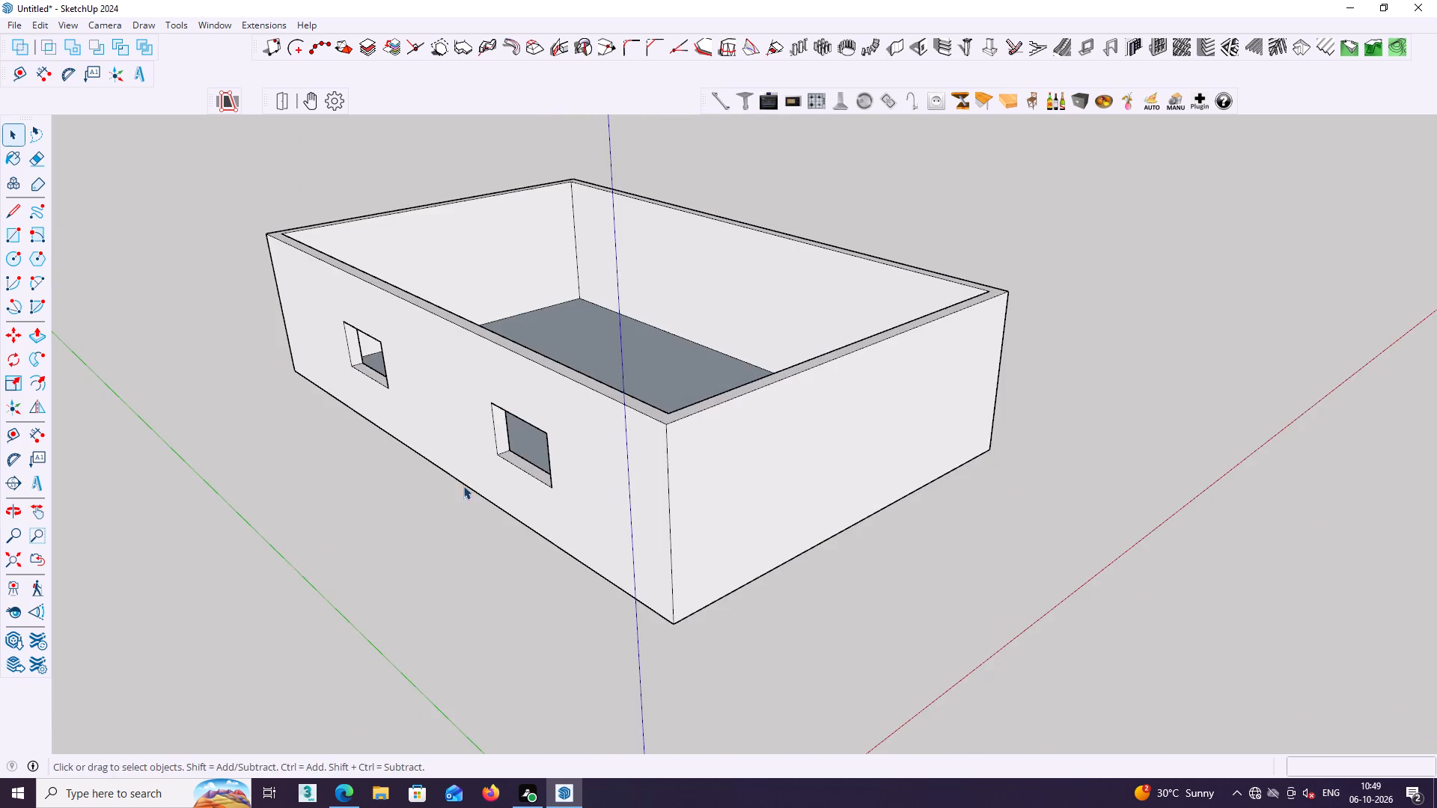
pyautogui.moveTo(463, 485); pyautogui.dragTo(692, 471, button='middle')
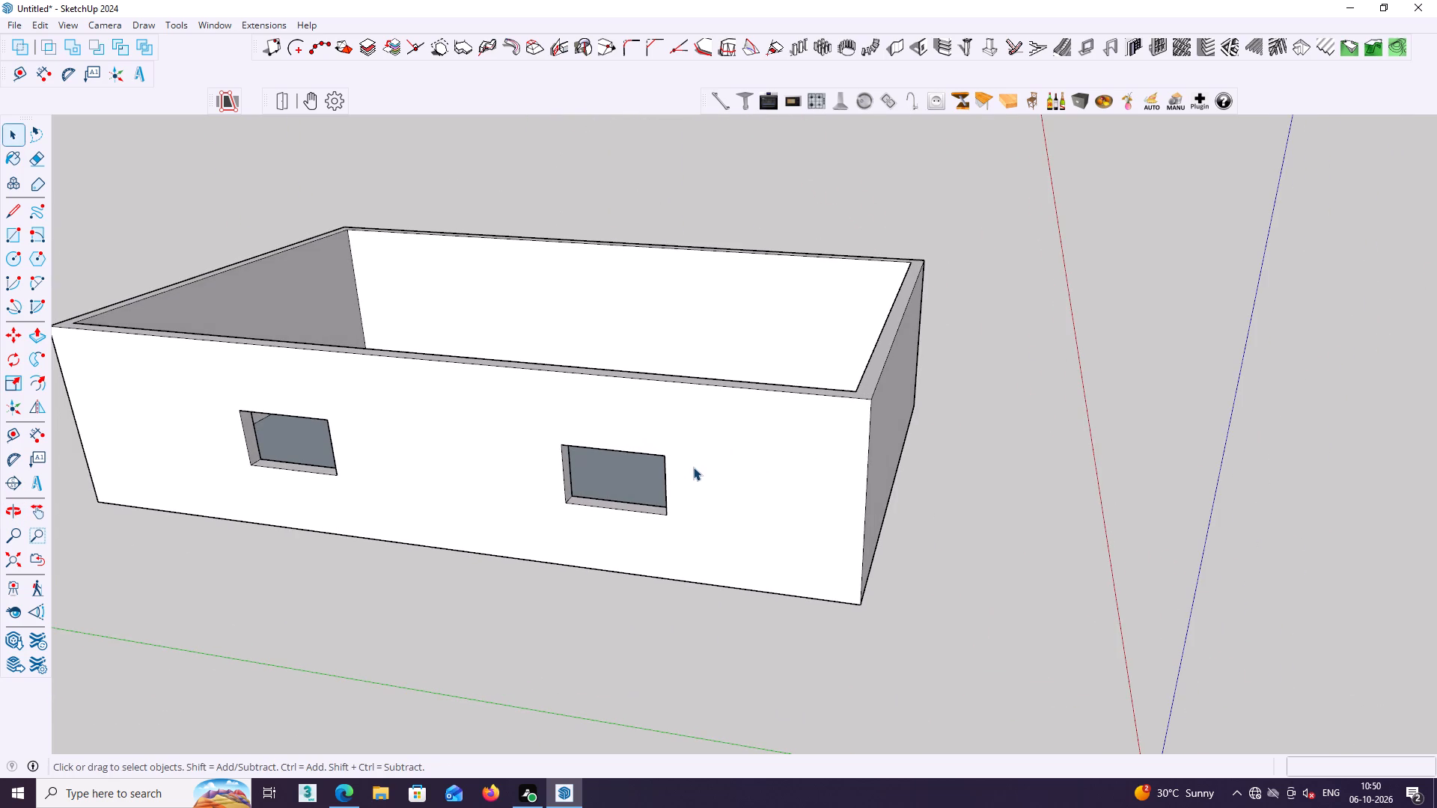
pyautogui.moveTo(776, 485); pyautogui.dragTo(757, 459, button='middle')
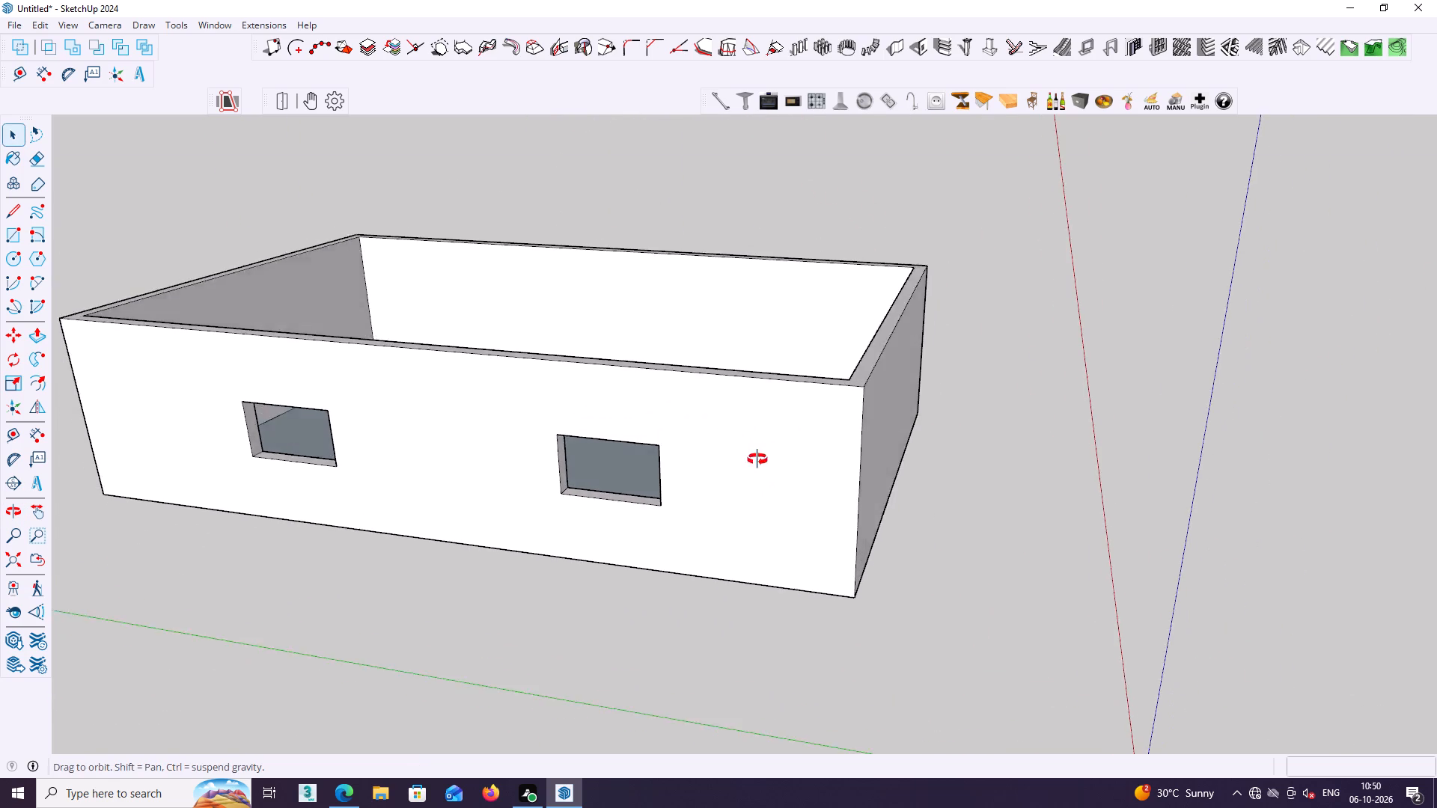
pyautogui.moveTo(757, 459); pyautogui.dragTo(608, 442, button='middle')
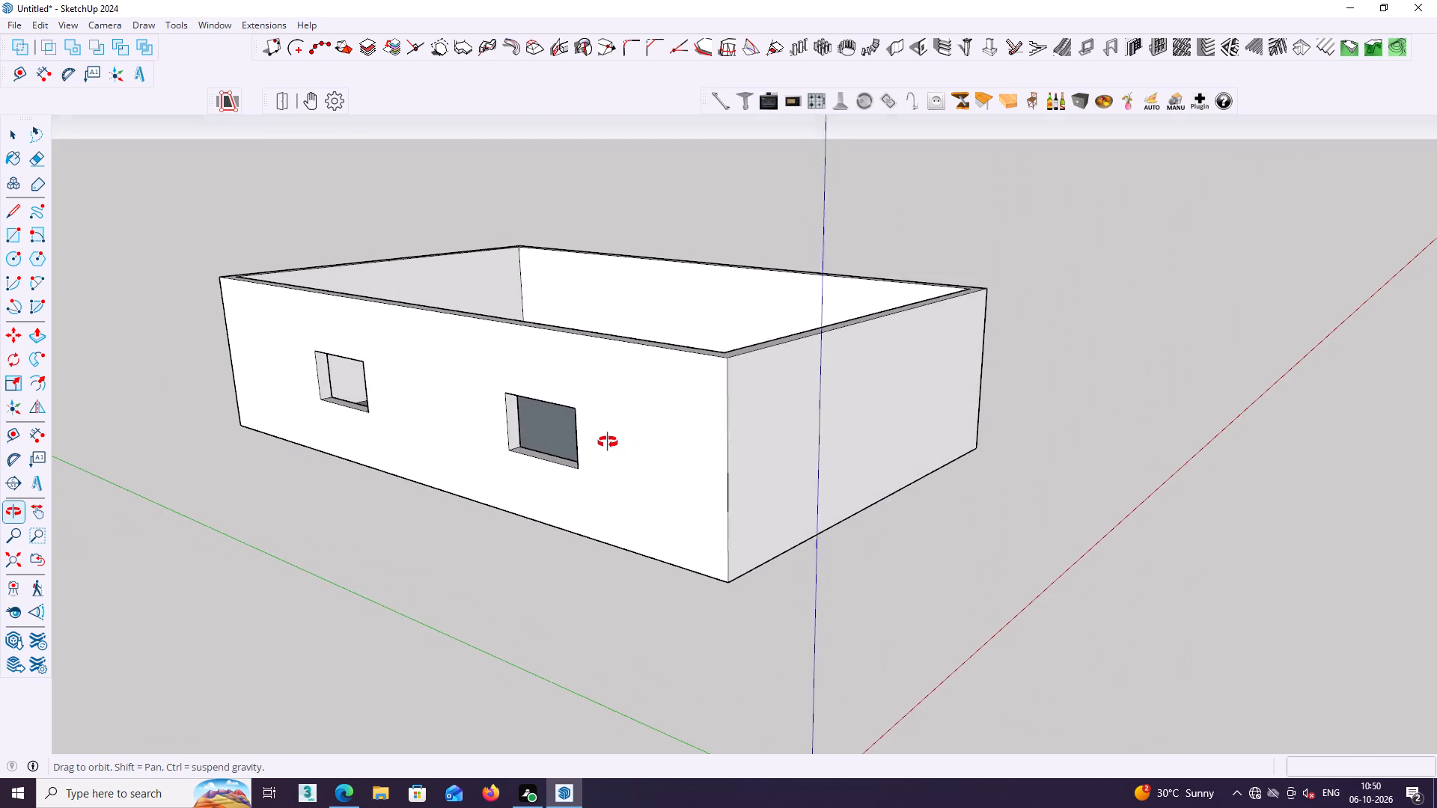
pyautogui.moveTo(608, 442); pyautogui.dragTo(607, 443, button='middle')
pyautogui.scroll(-2, 633, 435)
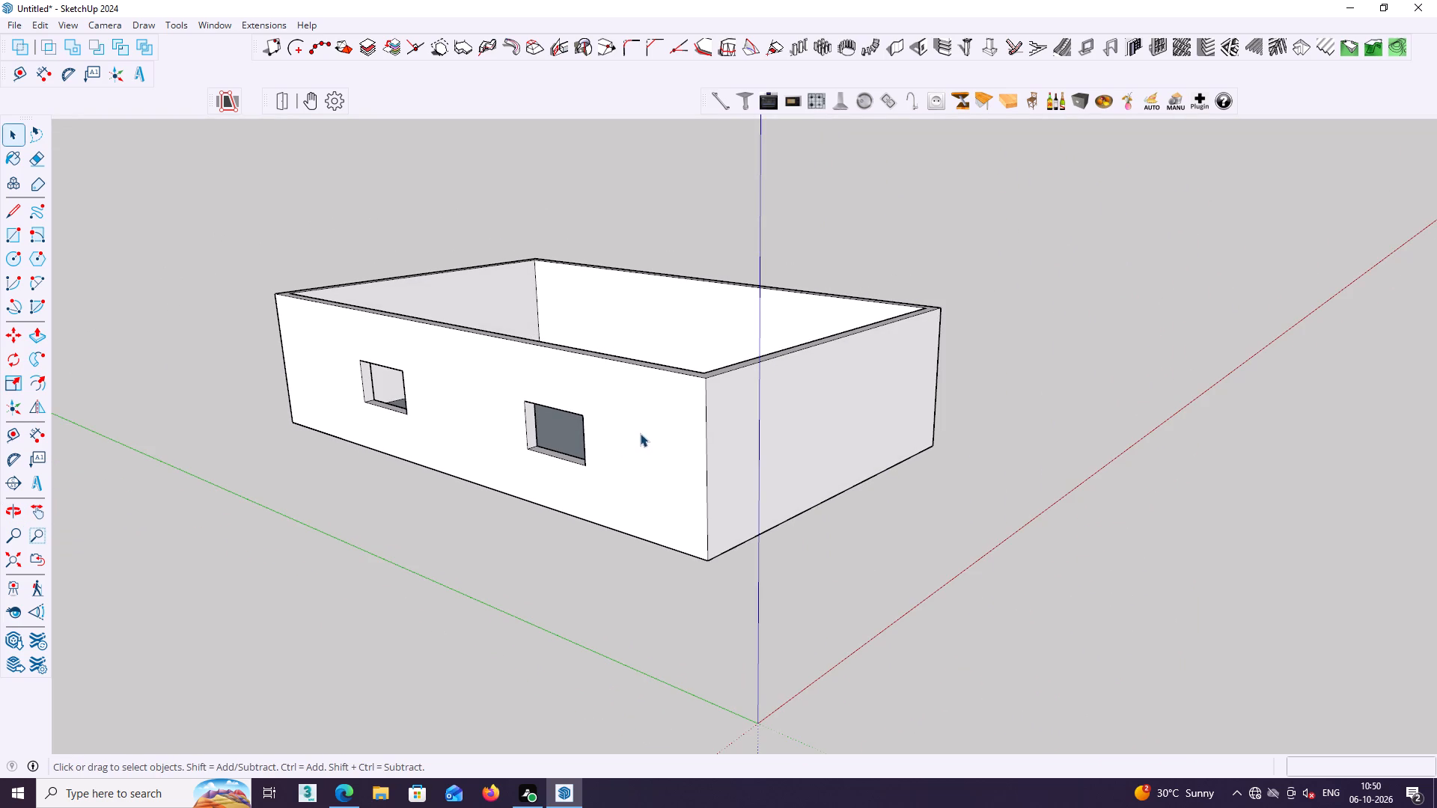
pyautogui.moveTo(667, 435); pyautogui.dragTo(555, 450, button='middle')
pyautogui.moveTo(834, 459); pyautogui.dragTo(661, 474, button='middle')
pyautogui.moveTo(662, 486); pyautogui.dragTo(954, 447, button='middle')
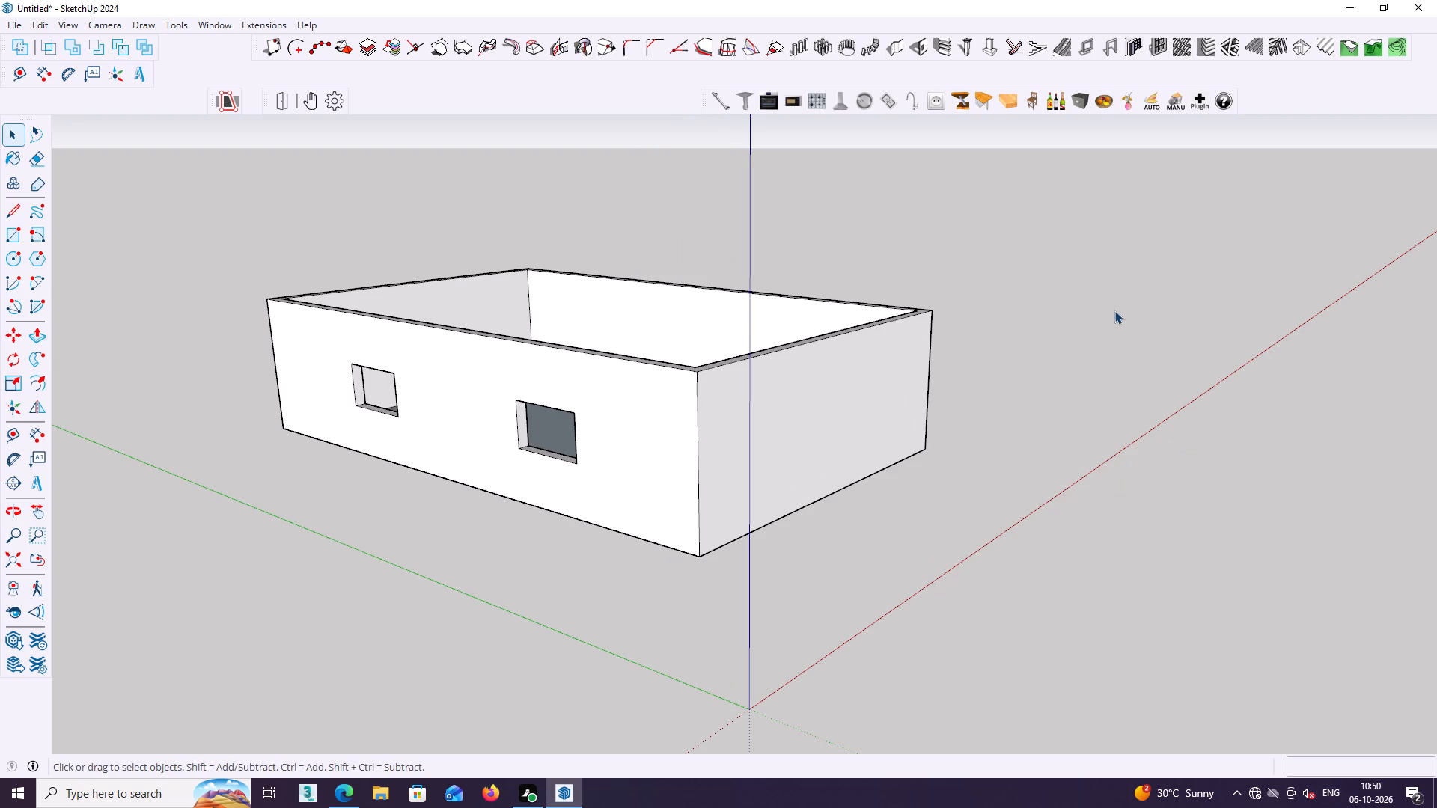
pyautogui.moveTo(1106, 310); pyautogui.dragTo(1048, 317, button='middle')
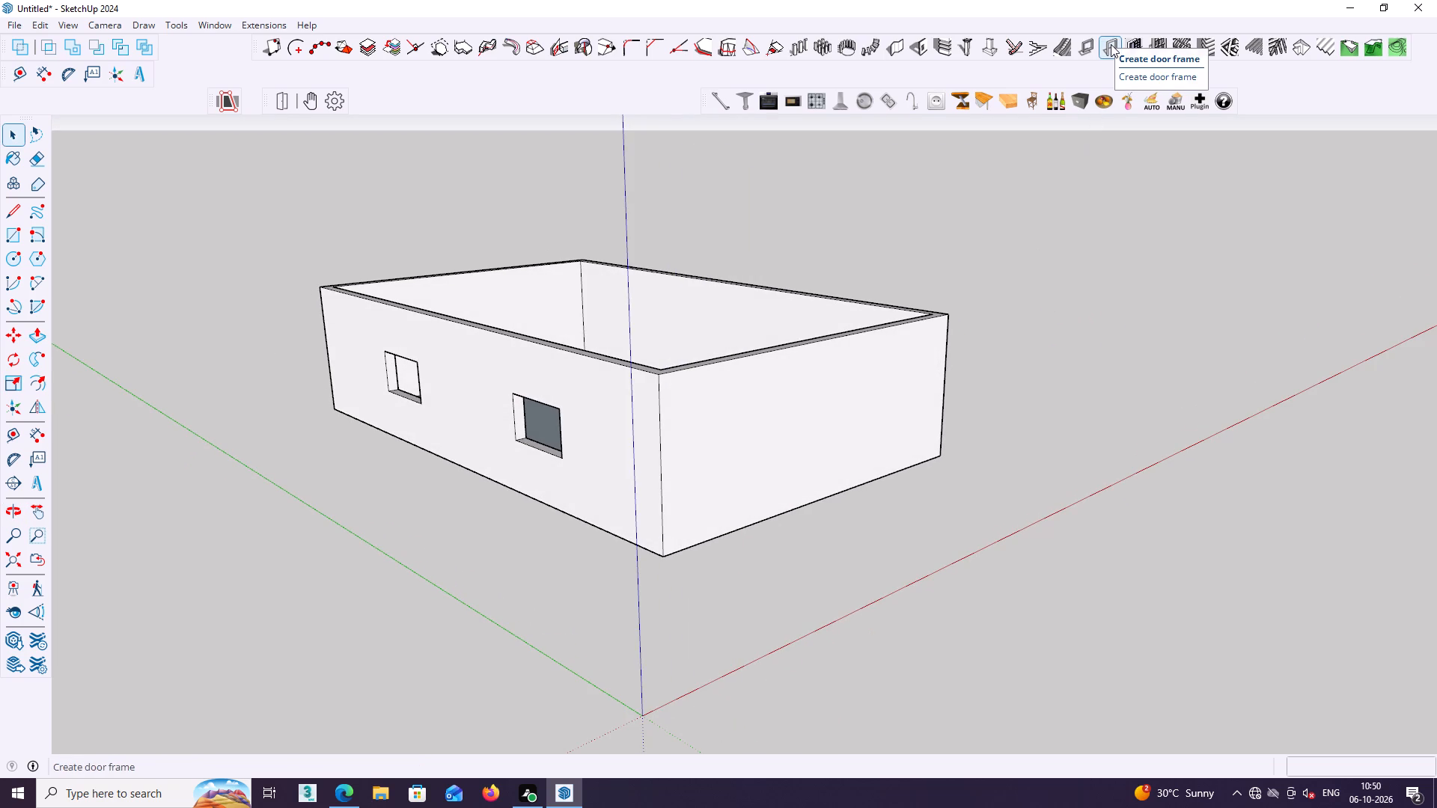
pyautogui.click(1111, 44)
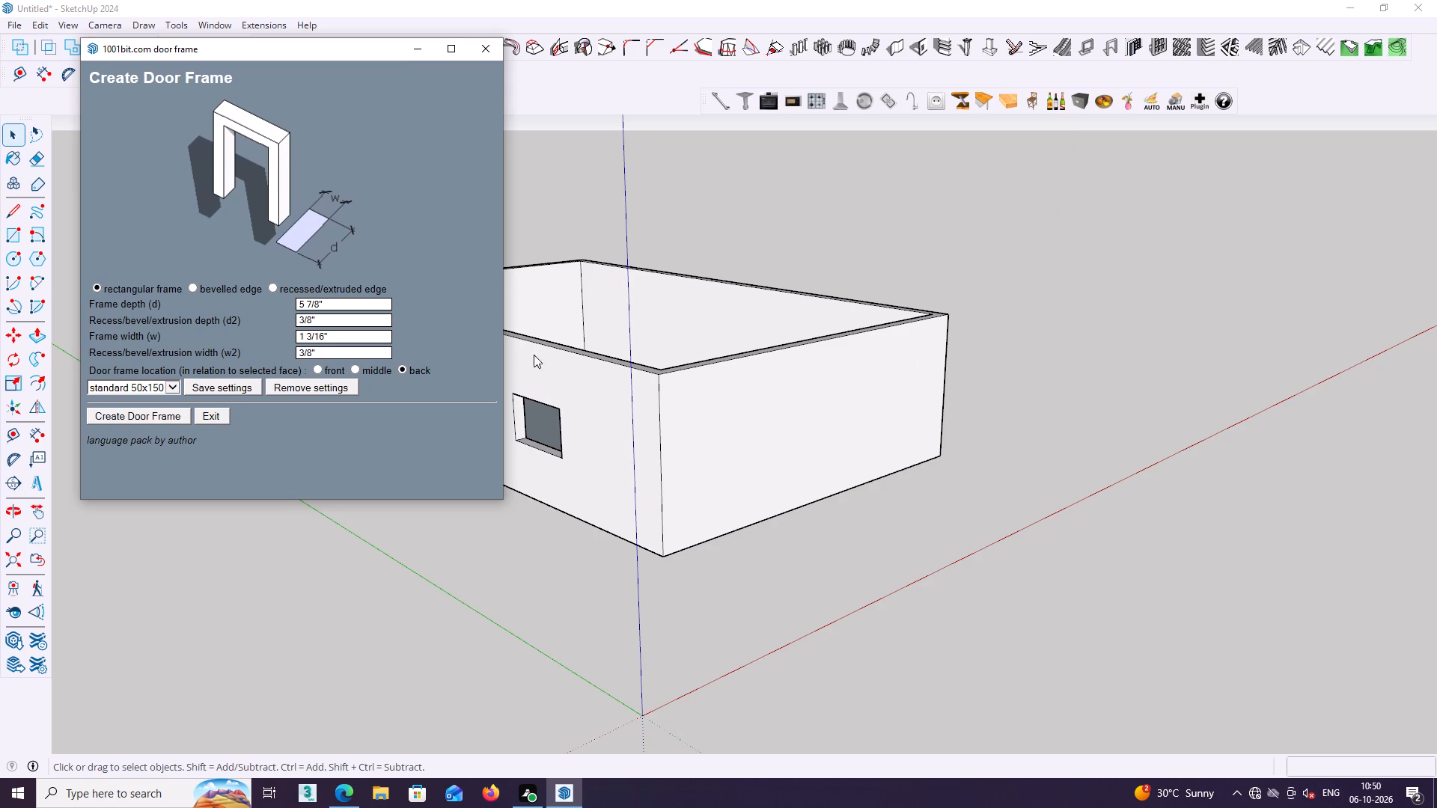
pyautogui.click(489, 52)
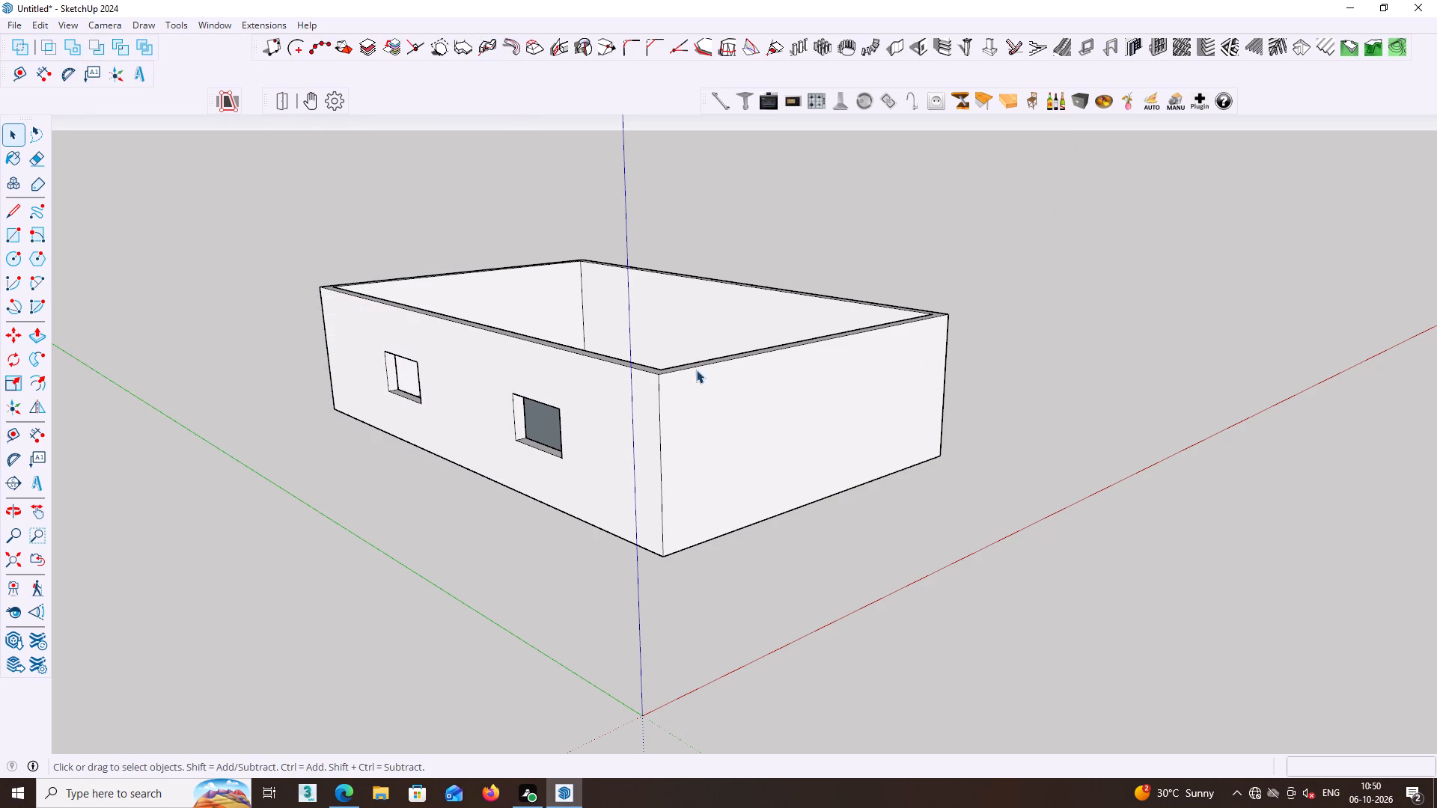
# Set up a wall opening 3' wide and 7' high for a door.
pyautogui.moveTo(711, 503); pyautogui.dragTo(757, 531, button='middle')
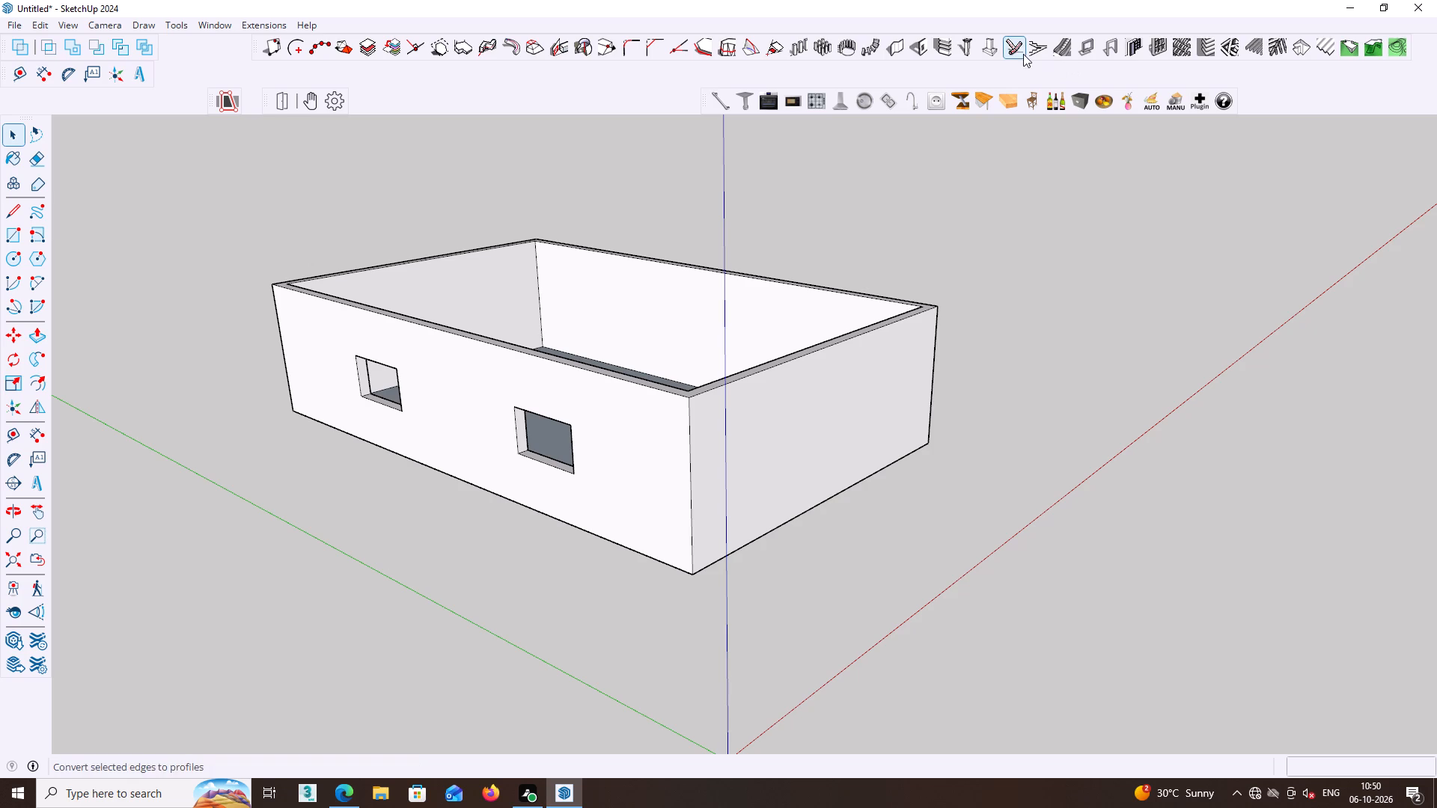
pyautogui.click(925, 49)
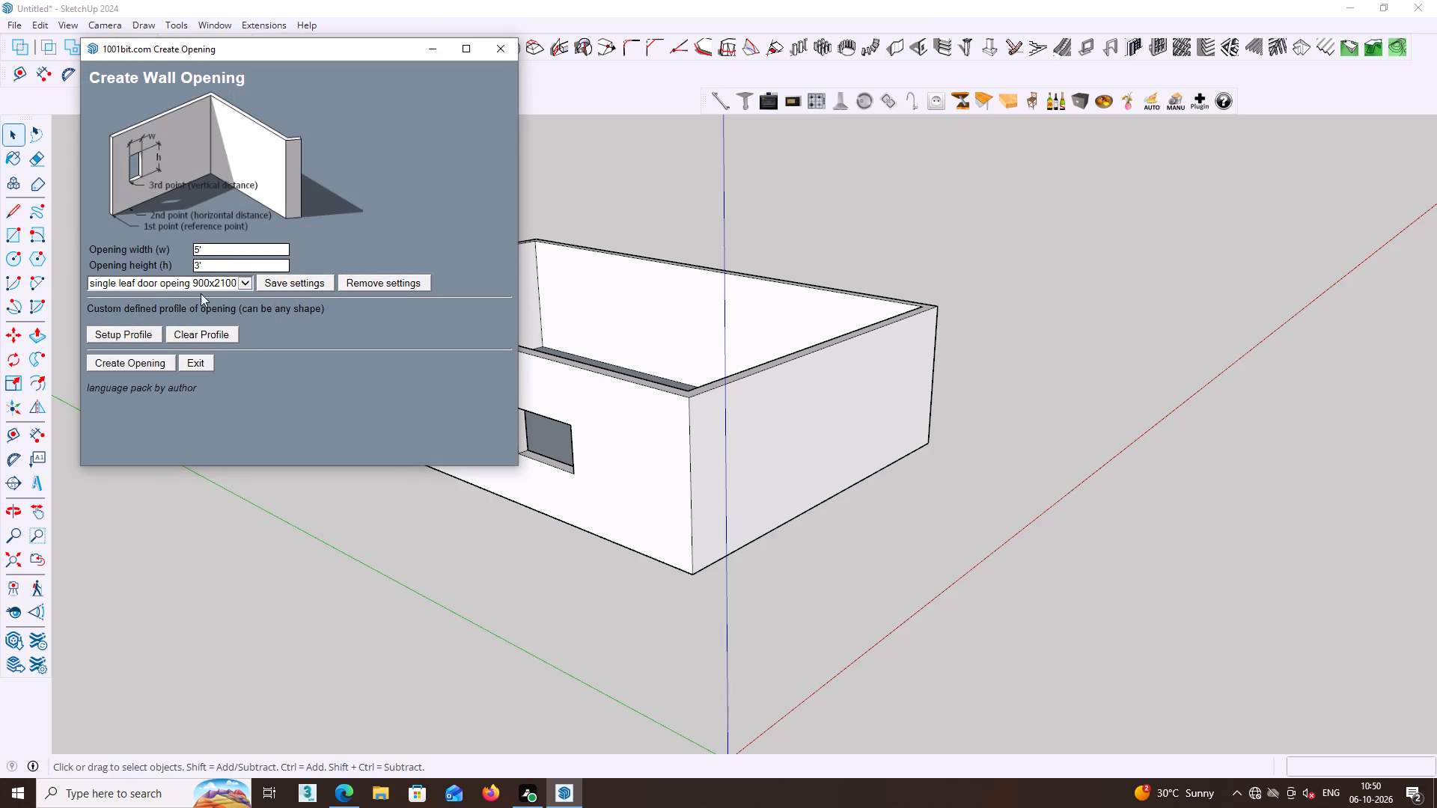
pyautogui.click(214, 251)
pyautogui.press('BackSpace')
pyautogui.write("3'")
pyautogui.click(222, 269)
pyautogui.press('BackSpace')
pyautogui.write("7'")
pyautogui.click(129, 365)
# Place the door opening freehand on the short end wall, at its bottom edge near the corner with the windowed long wall.
pyautogui.moveTo(411, 417); pyautogui.dragTo(210, 423, button='middle')
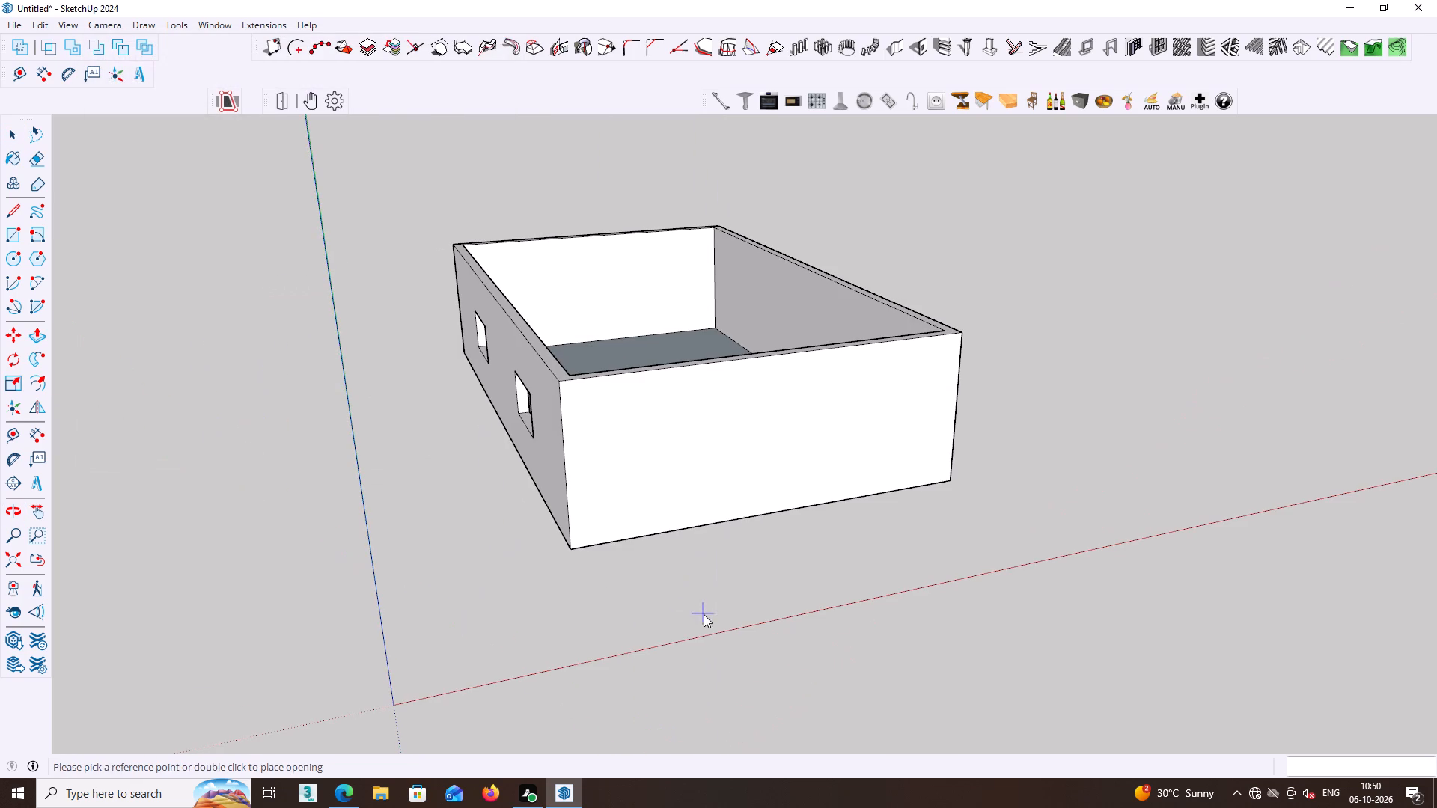
pyautogui.moveTo(635, 575); pyautogui.dragTo(626, 573, button='middle')
pyautogui.moveTo(622, 573); pyautogui.dragTo(565, 567, button='middle')
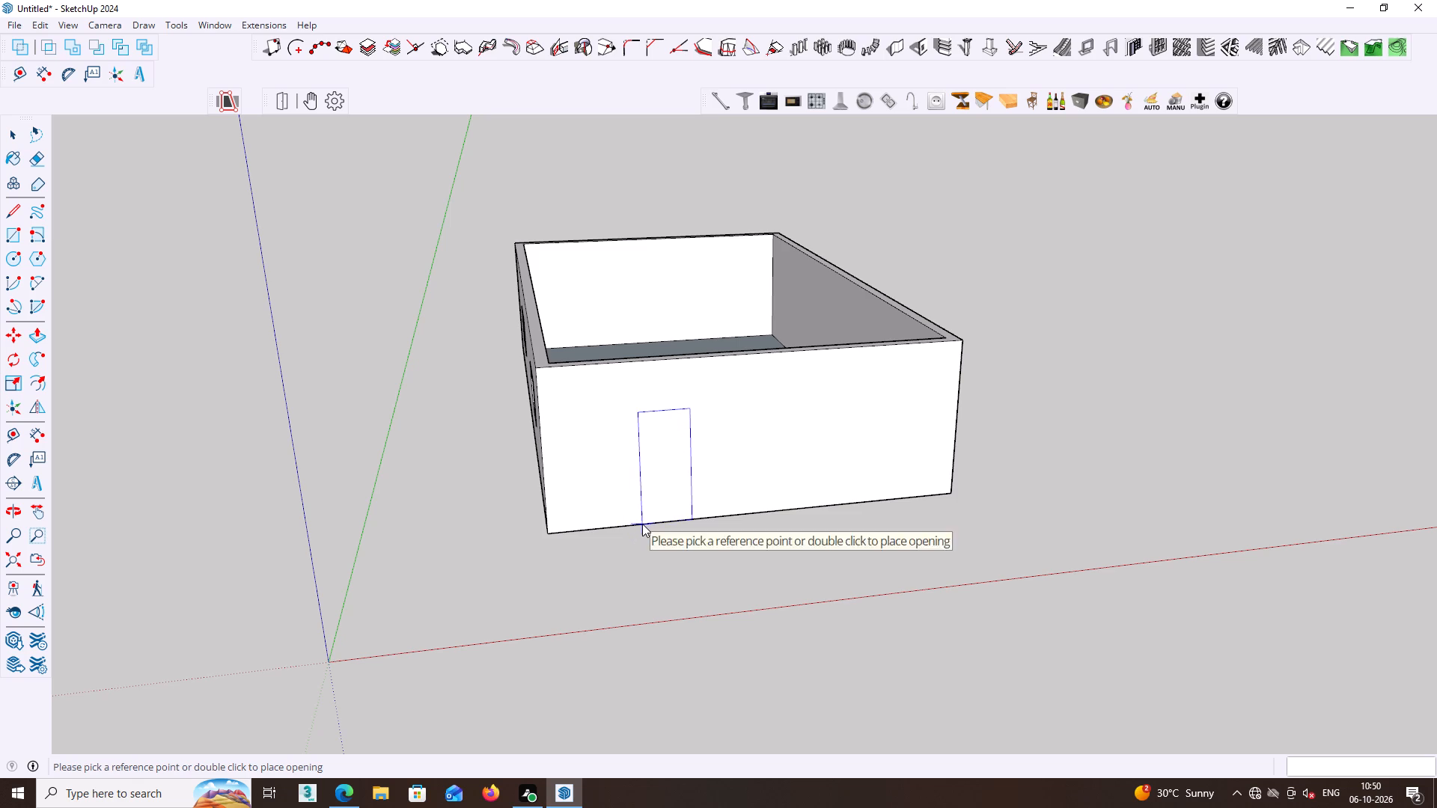
pyautogui.moveTo(684, 542); pyautogui.dragTo(685, 574, button='middle')
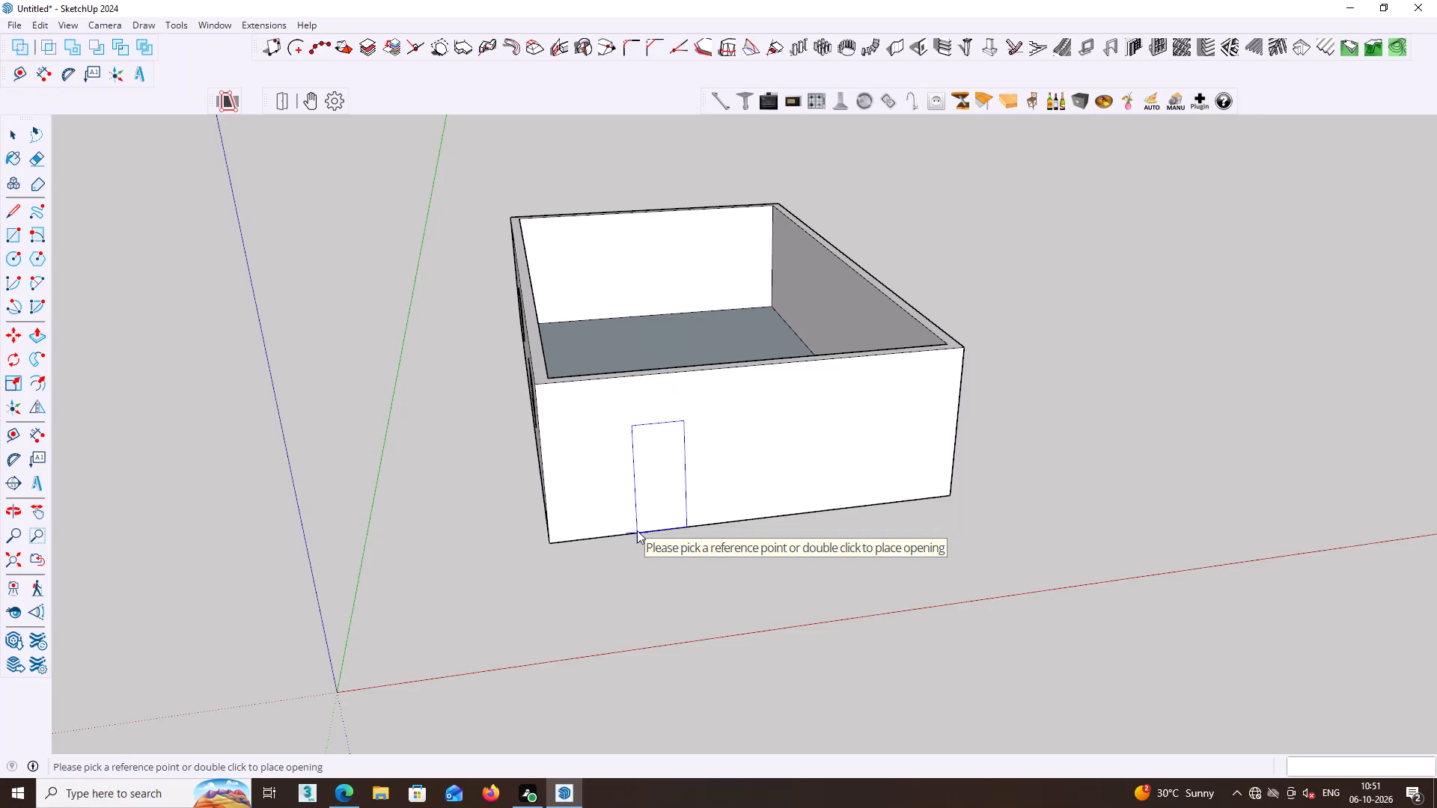
pyautogui.click(637, 530)
pyautogui.doubleClick(637, 530)
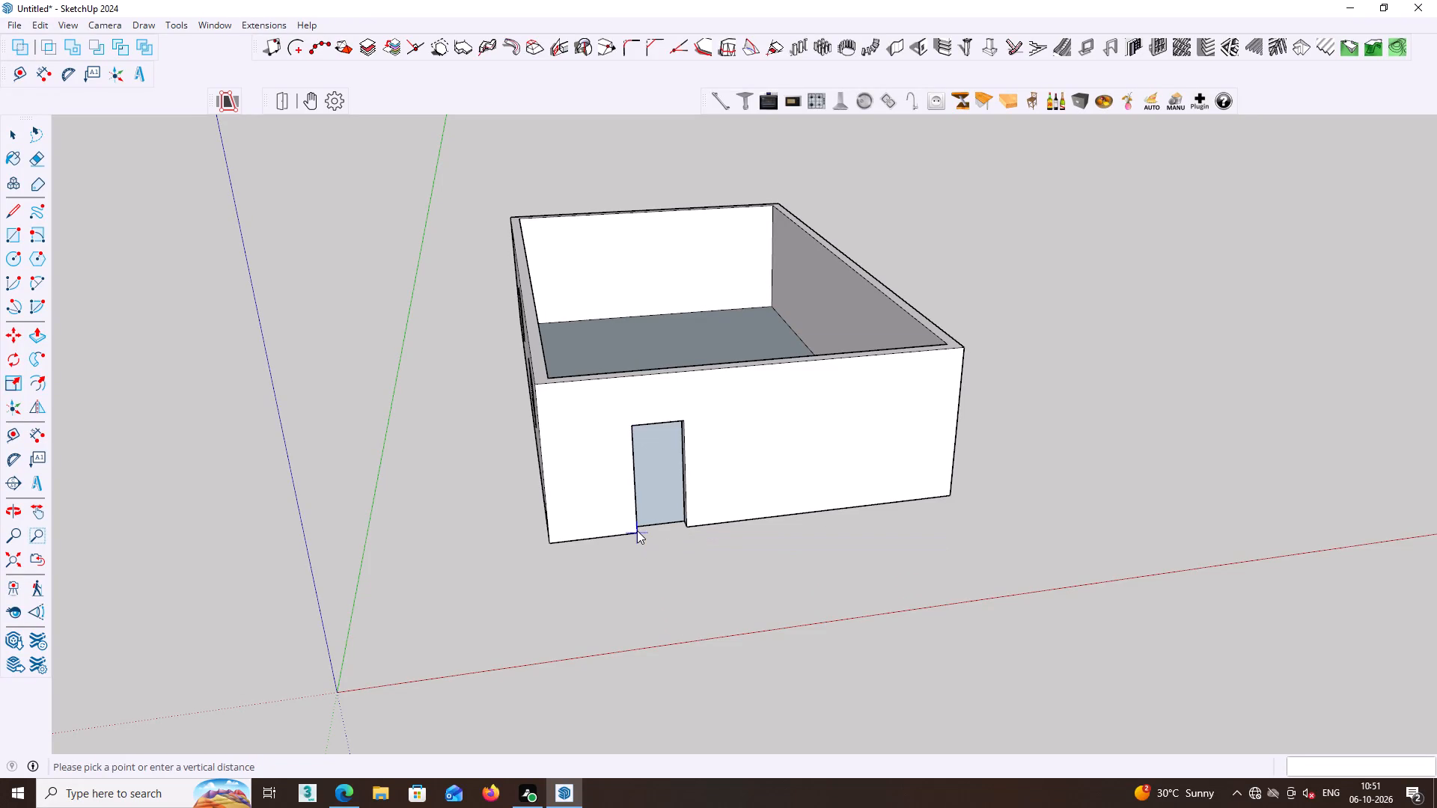
pyautogui.moveTo(668, 575); pyautogui.dragTo(678, 520, button='middle')
pyautogui.moveTo(698, 556); pyautogui.dragTo(802, 536, button='middle')
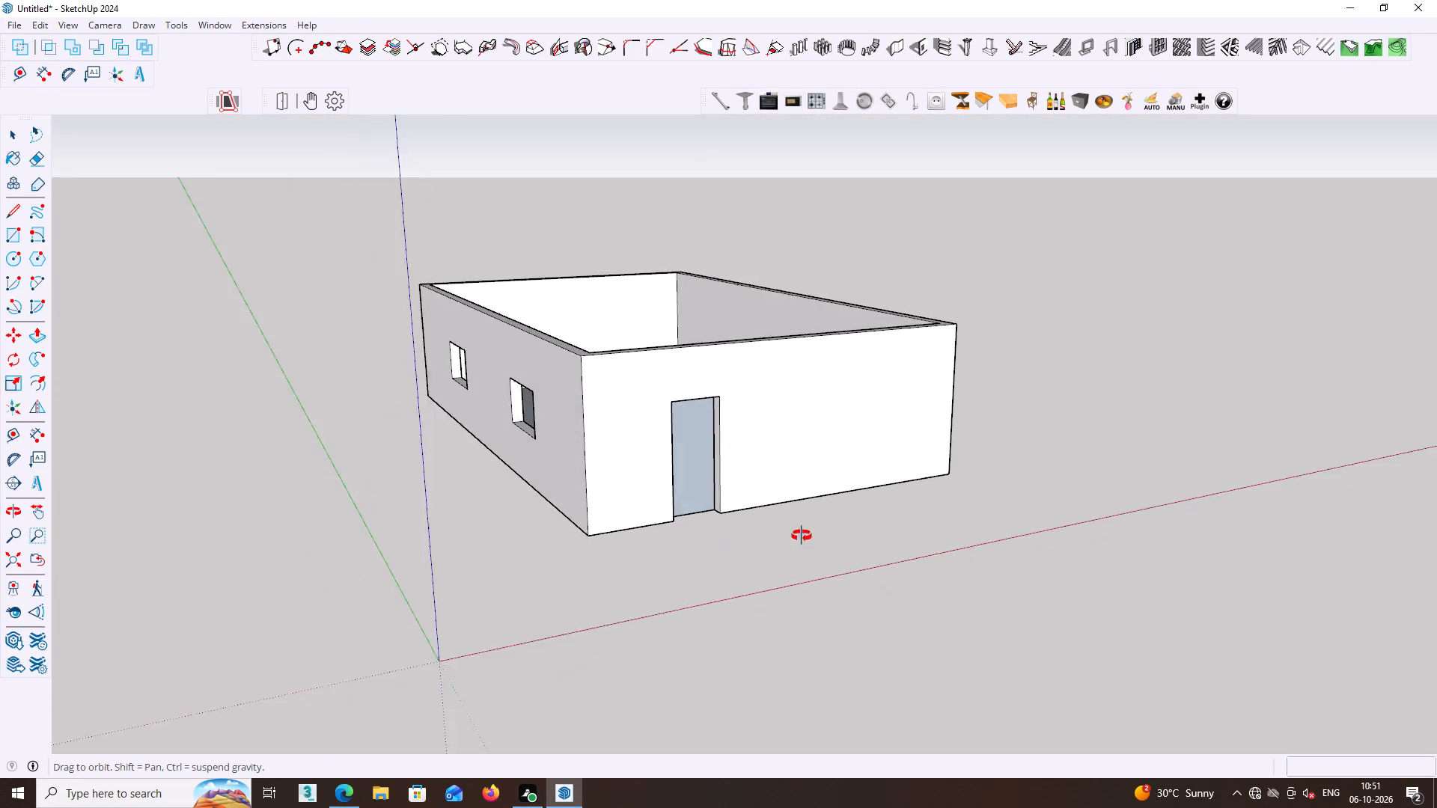
pyautogui.moveTo(802, 536); pyautogui.dragTo(820, 534, button='middle')
pyautogui.moveTo(849, 534); pyautogui.dragTo(639, 495, button='middle')
pyautogui.moveTo(654, 513); pyautogui.dragTo(721, 524, button='middle')
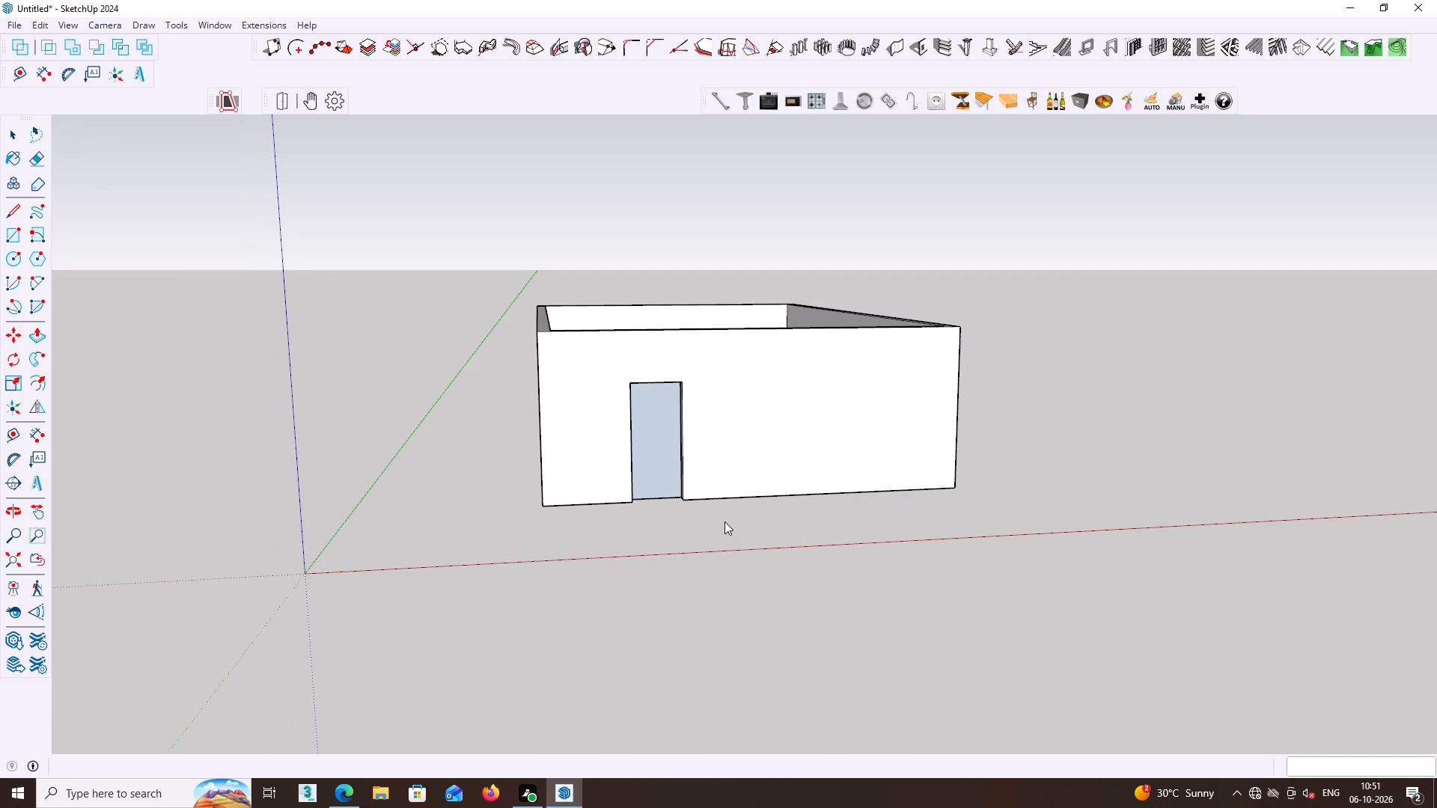
pyautogui.press('space')
# Examine the end wall's door opening and the adjacent window wall from several sides and close up.
pyautogui.moveTo(763, 523); pyautogui.dragTo(1080, 556, button='middle')
pyautogui.moveTo(876, 515); pyautogui.dragTo(699, 521, button='middle')
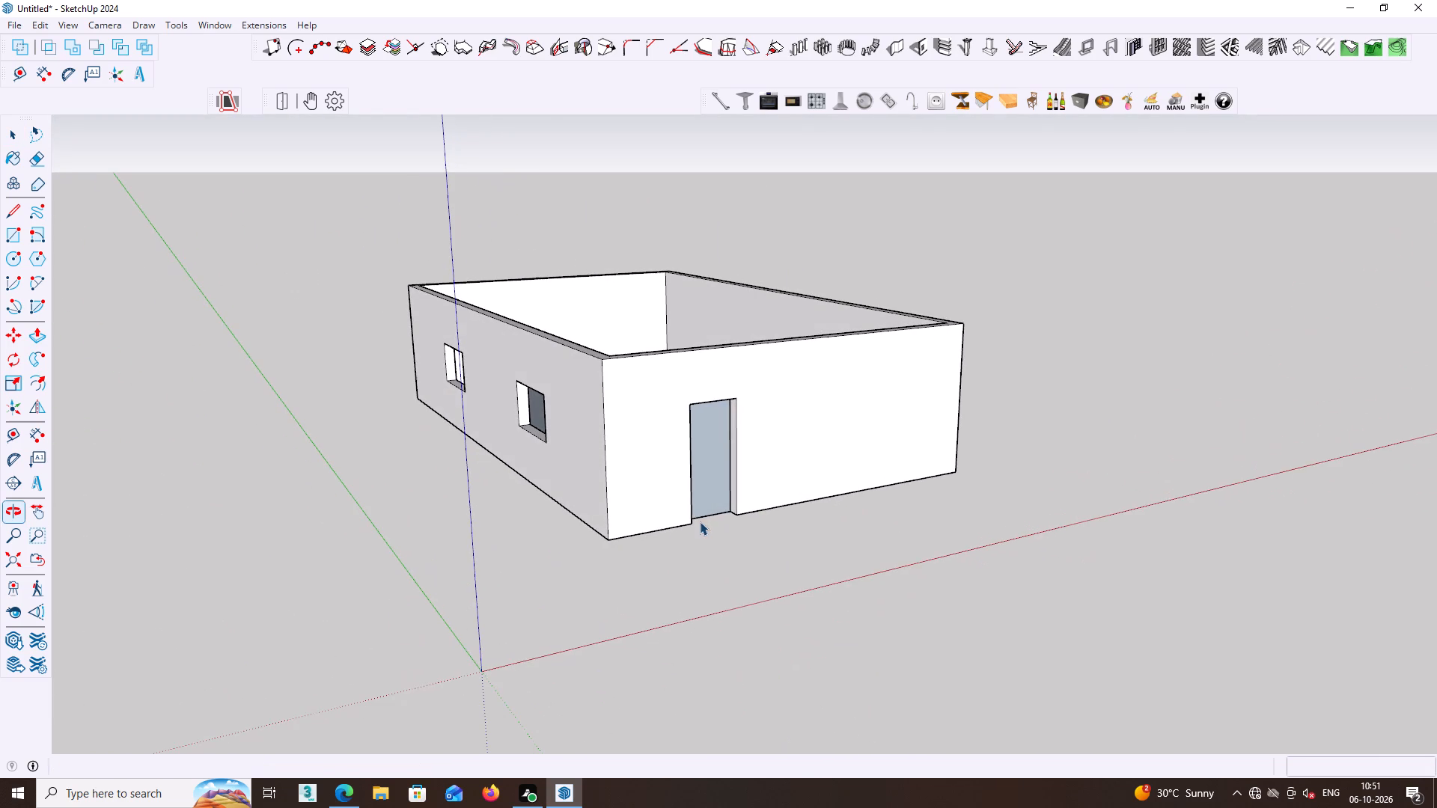
pyautogui.moveTo(858, 548); pyautogui.dragTo(690, 622, button='middle')
pyautogui.scroll(3, 668, 517)
pyautogui.moveTo(654, 511); pyautogui.dragTo(611, 317, button='middle')
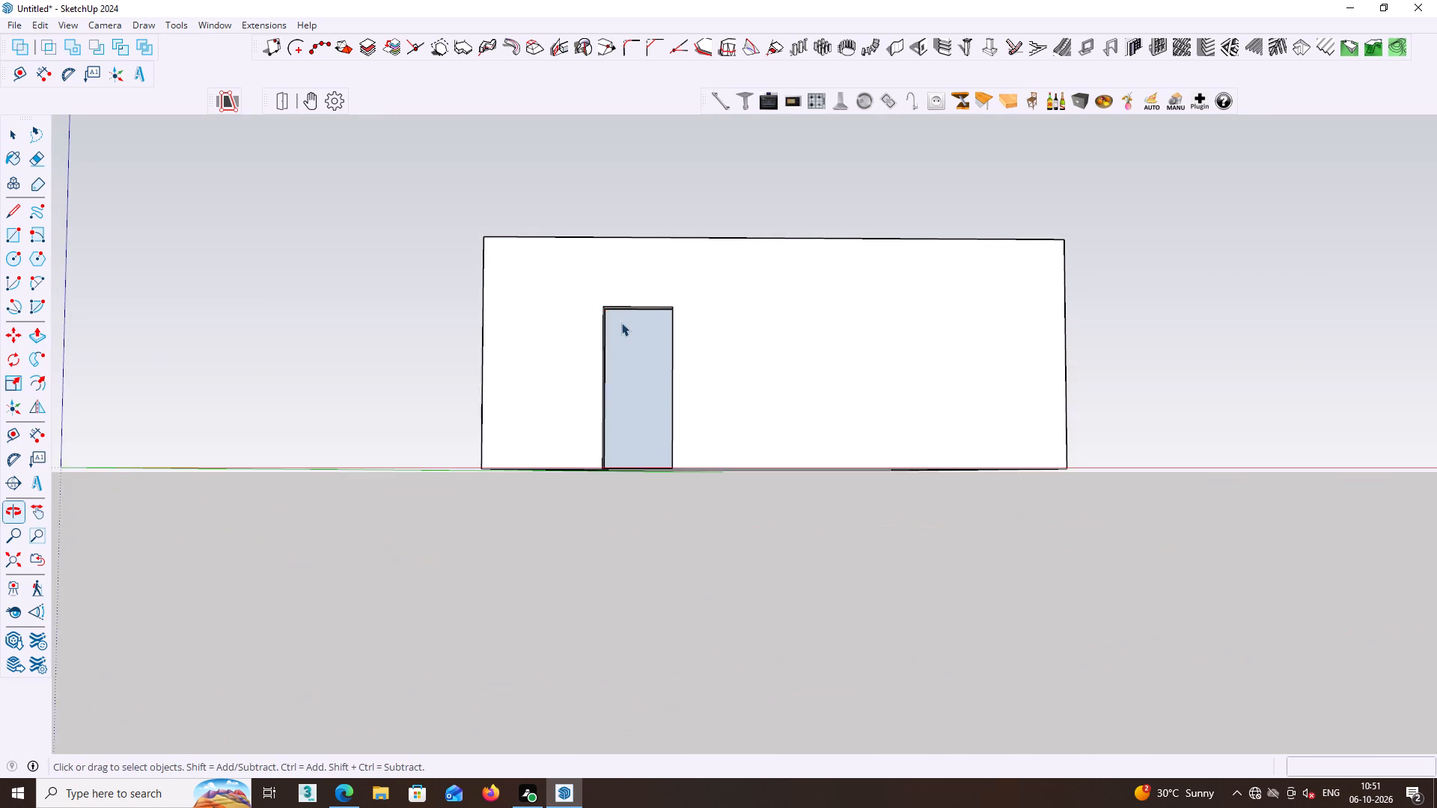
pyautogui.scroll(6, 632, 324)
pyautogui.moveTo(620, 337); pyautogui.dragTo(468, 334, button='middle')
pyautogui.scroll(2, 681, 323)
pyautogui.moveTo(676, 362); pyautogui.dragTo(1231, 365, button='middle')
pyautogui.moveTo(849, 590); pyautogui.dragTo(822, 794, button='middle')
pyautogui.scroll(-5, 905, 682)
pyautogui.moveTo(896, 628); pyautogui.dragTo(609, 462, button='middle')
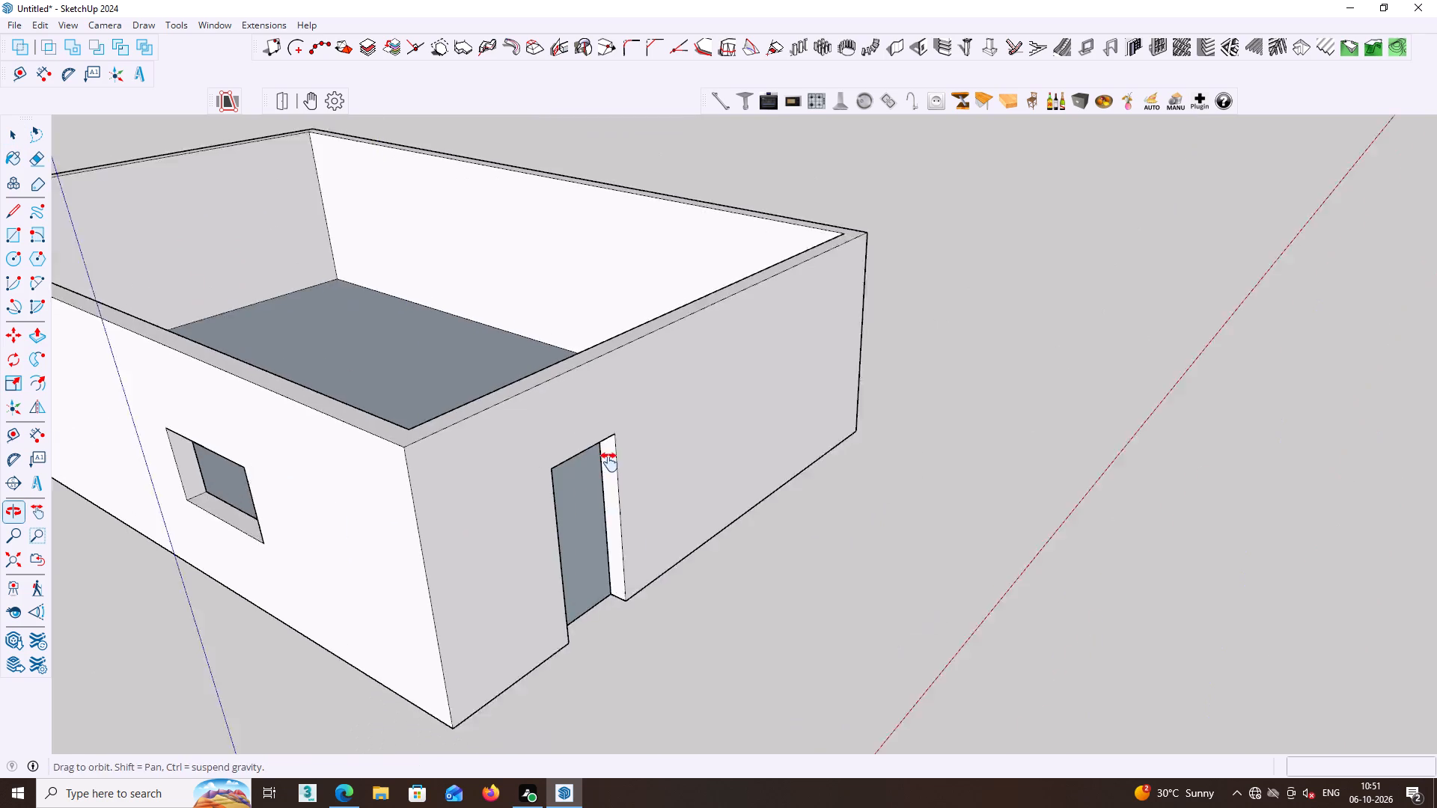
pyautogui.moveTo(609, 462); pyautogui.dragTo(609, 462, button='middle')
pyautogui.moveTo(630, 459); pyautogui.dragTo(547, 477, button='middle')
pyautogui.scroll(-1, 555, 473)
pyautogui.moveTo(562, 466); pyautogui.dragTo(554, 464, button='middle')
pyautogui.moveTo(582, 465); pyautogui.dragTo(344, 471, button='middle')
pyautogui.moveTo(526, 450); pyautogui.dragTo(614, 477, button='middle')
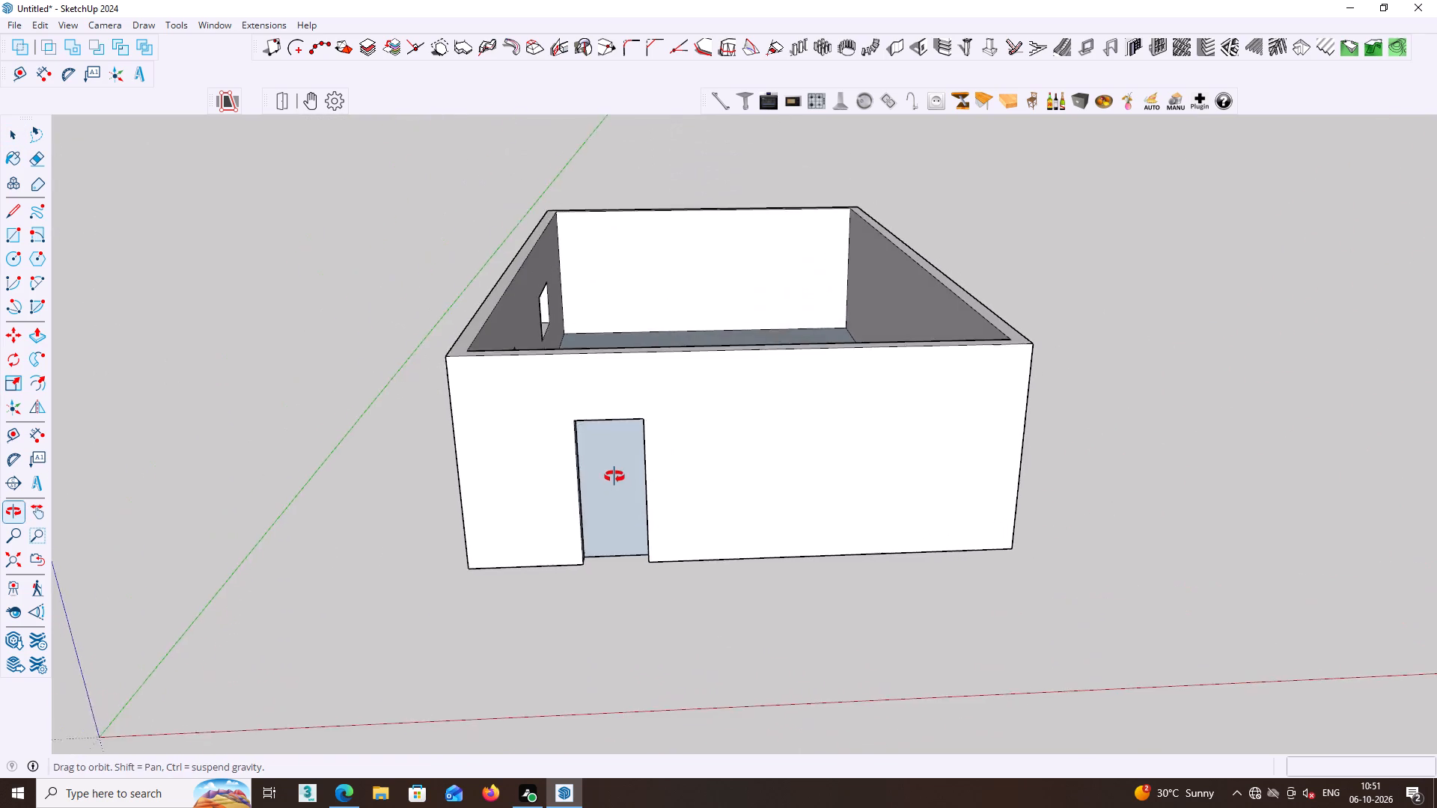
pyautogui.moveTo(614, 477); pyautogui.dragTo(599, 468, button='middle')
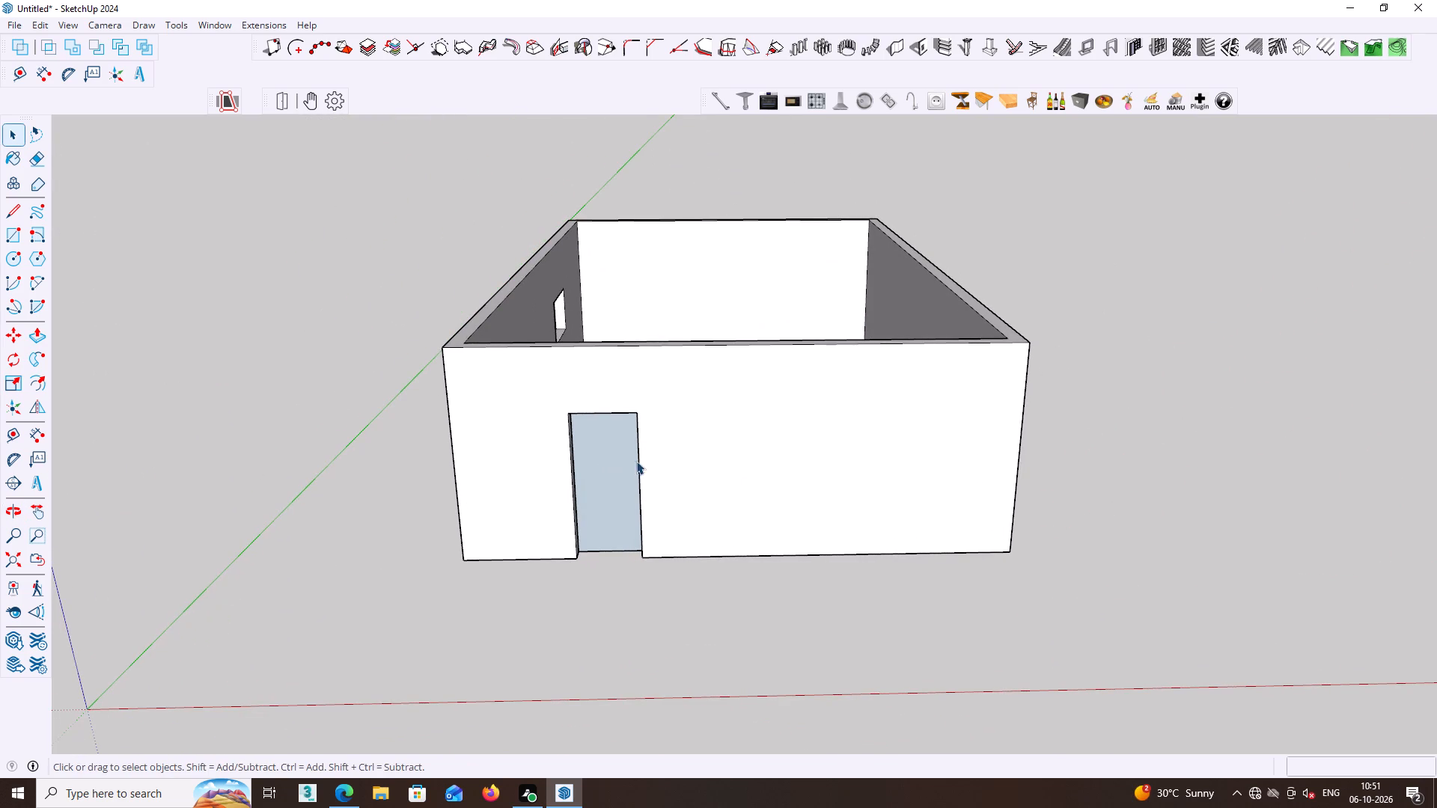
# Set up a wall opening 5' wide and 3' high for a window on the door wall.
pyautogui.click(918, 46)
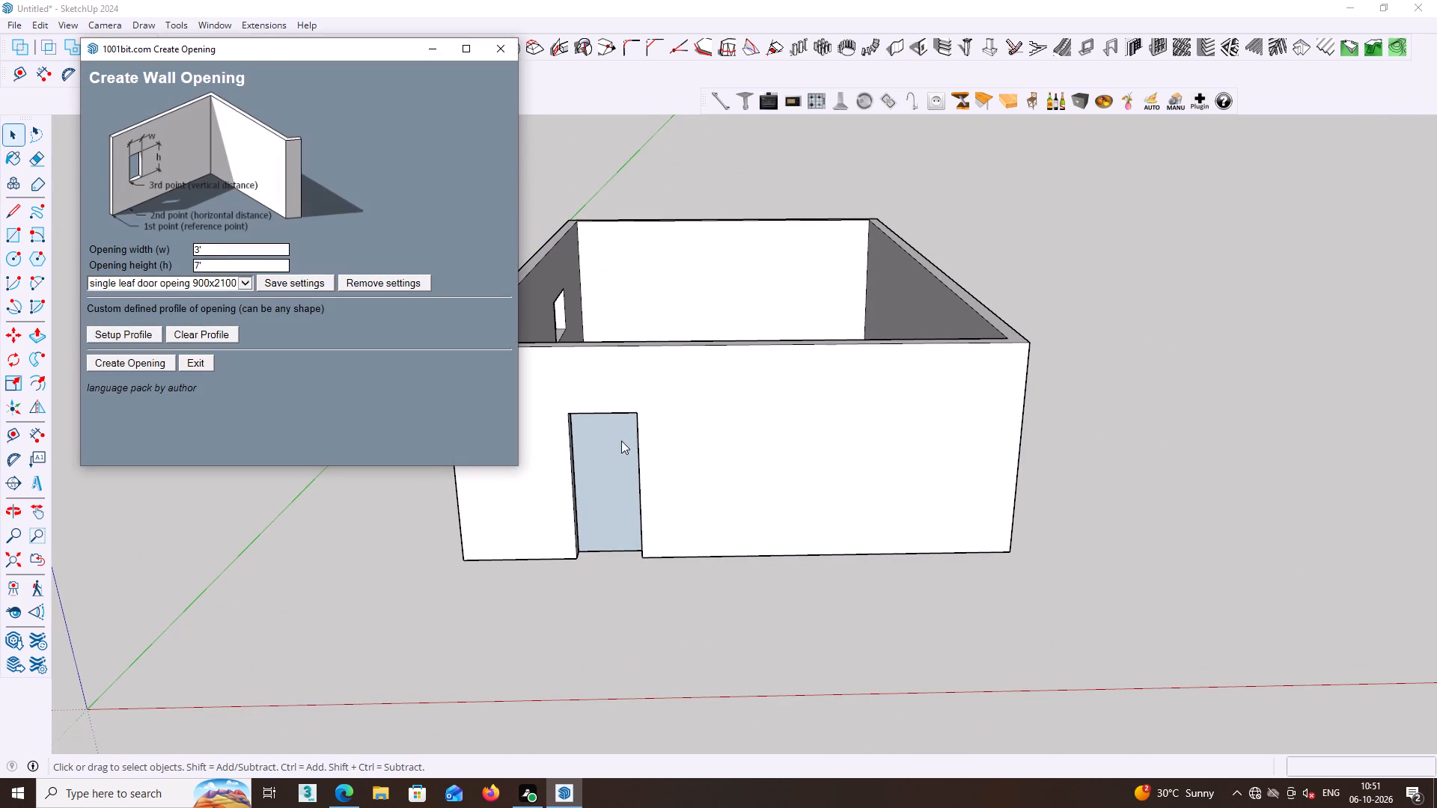
pyautogui.click(214, 252)
pyautogui.press('BackSpace')
pyautogui.write("5'")
pyautogui.press('Return')
pyautogui.click(216, 263)
pyautogui.press('BackSpace')
pyautogui.press('3')
pyautogui.press("'")
pyautogui.click(135, 365)
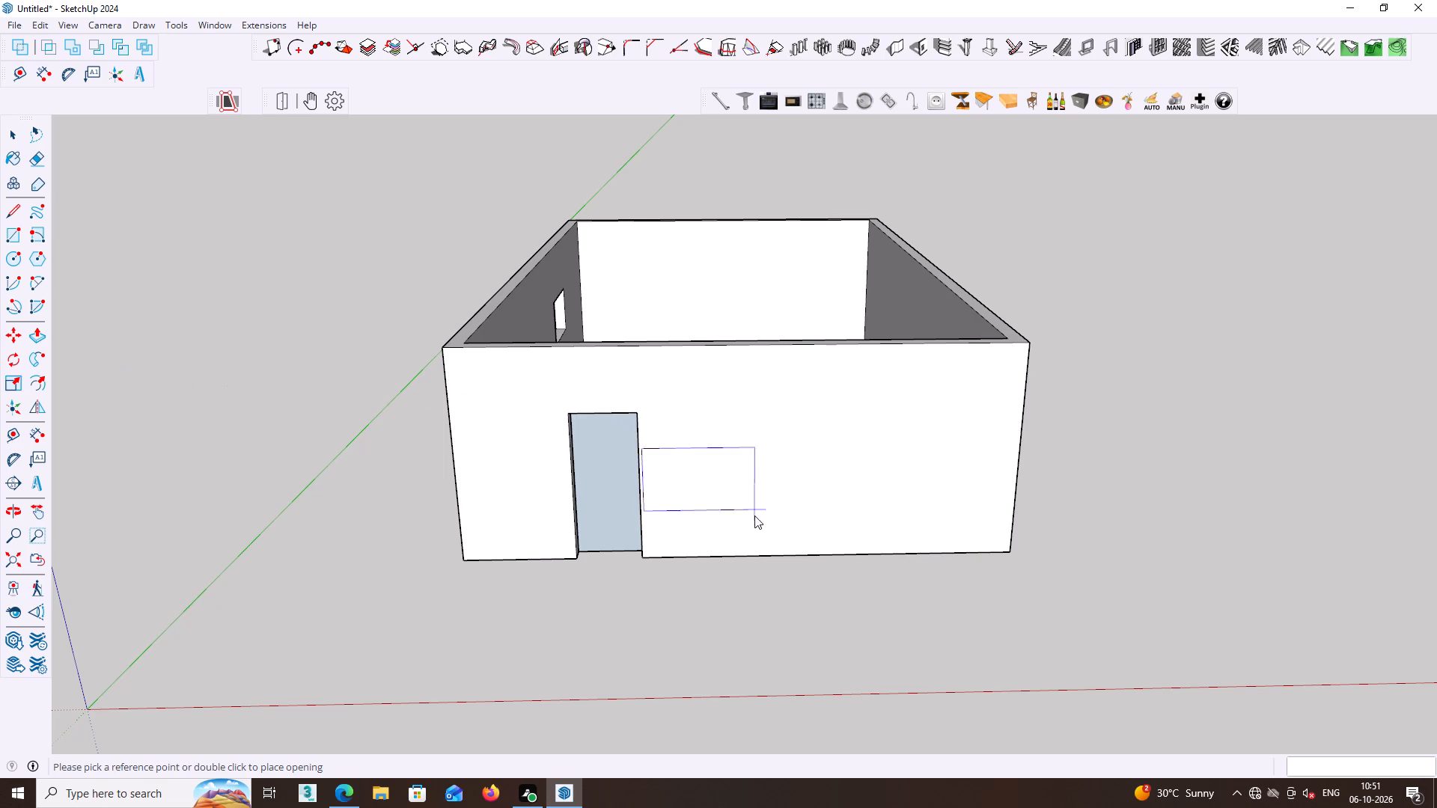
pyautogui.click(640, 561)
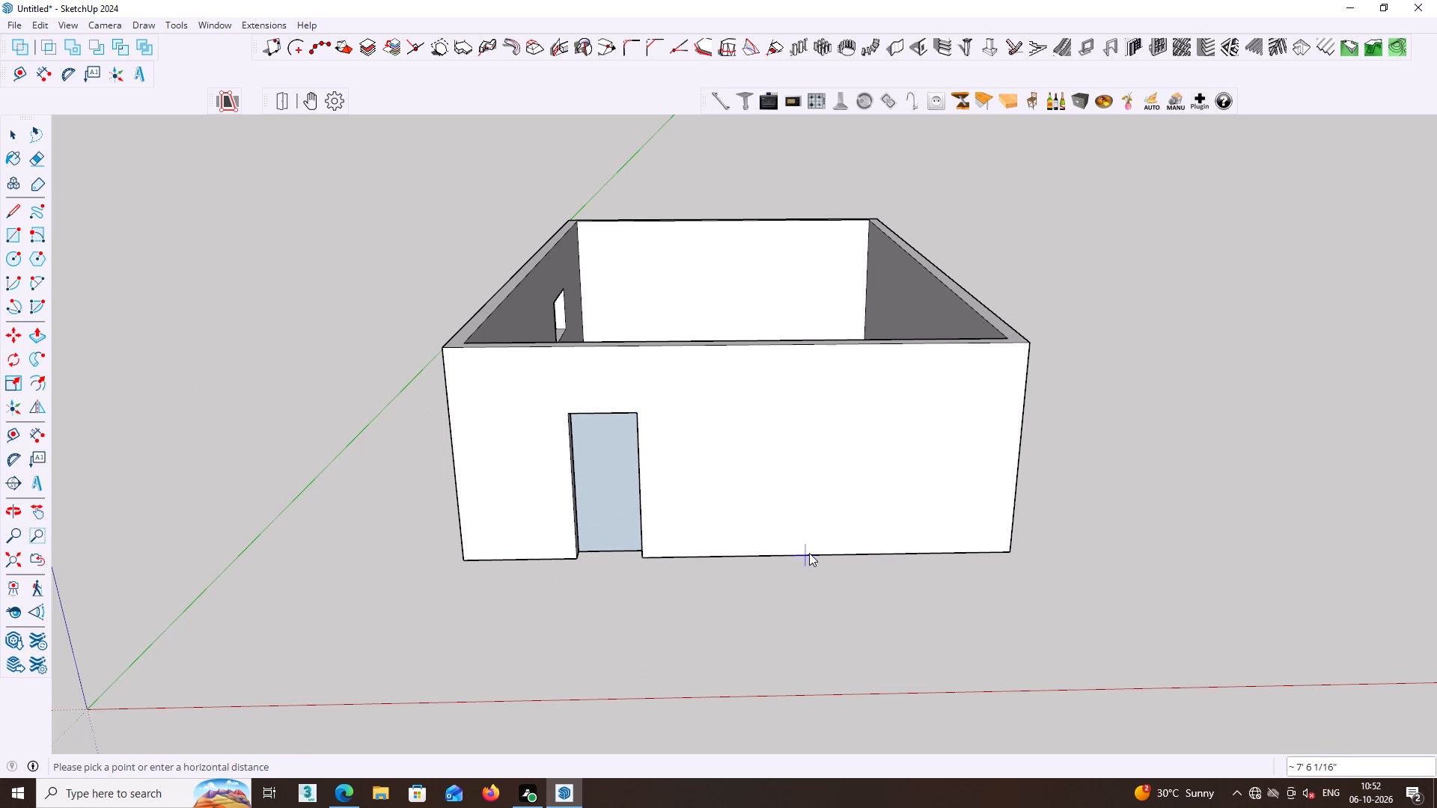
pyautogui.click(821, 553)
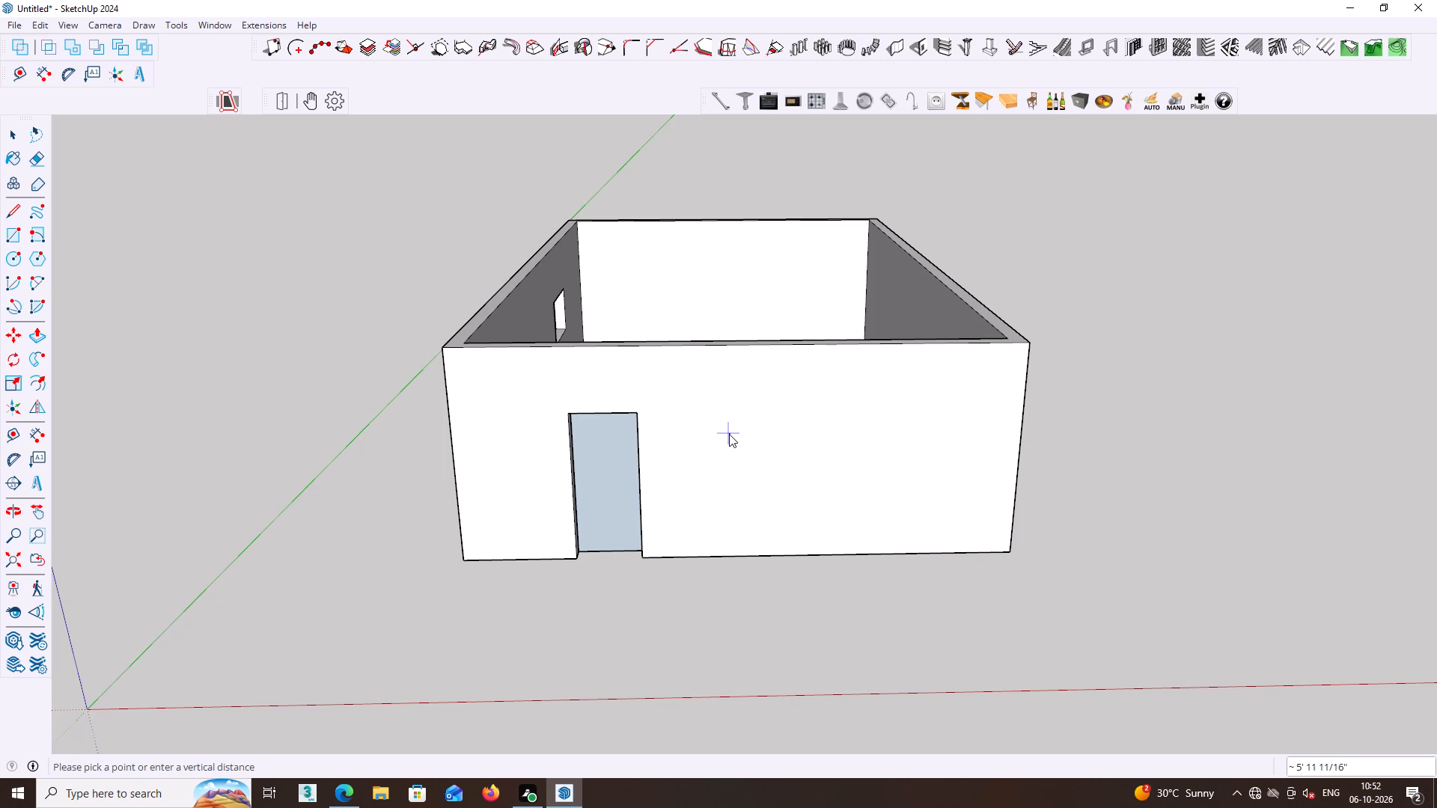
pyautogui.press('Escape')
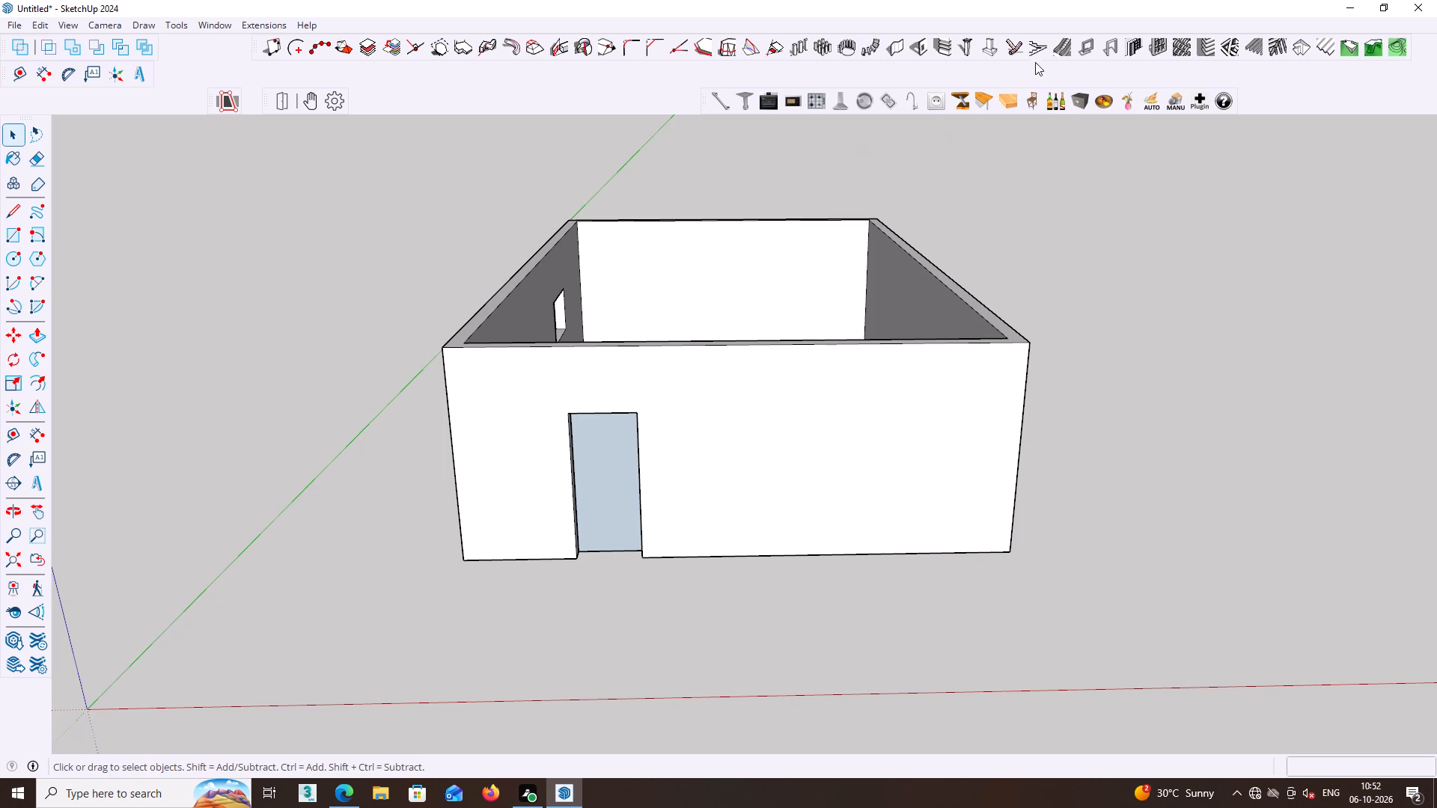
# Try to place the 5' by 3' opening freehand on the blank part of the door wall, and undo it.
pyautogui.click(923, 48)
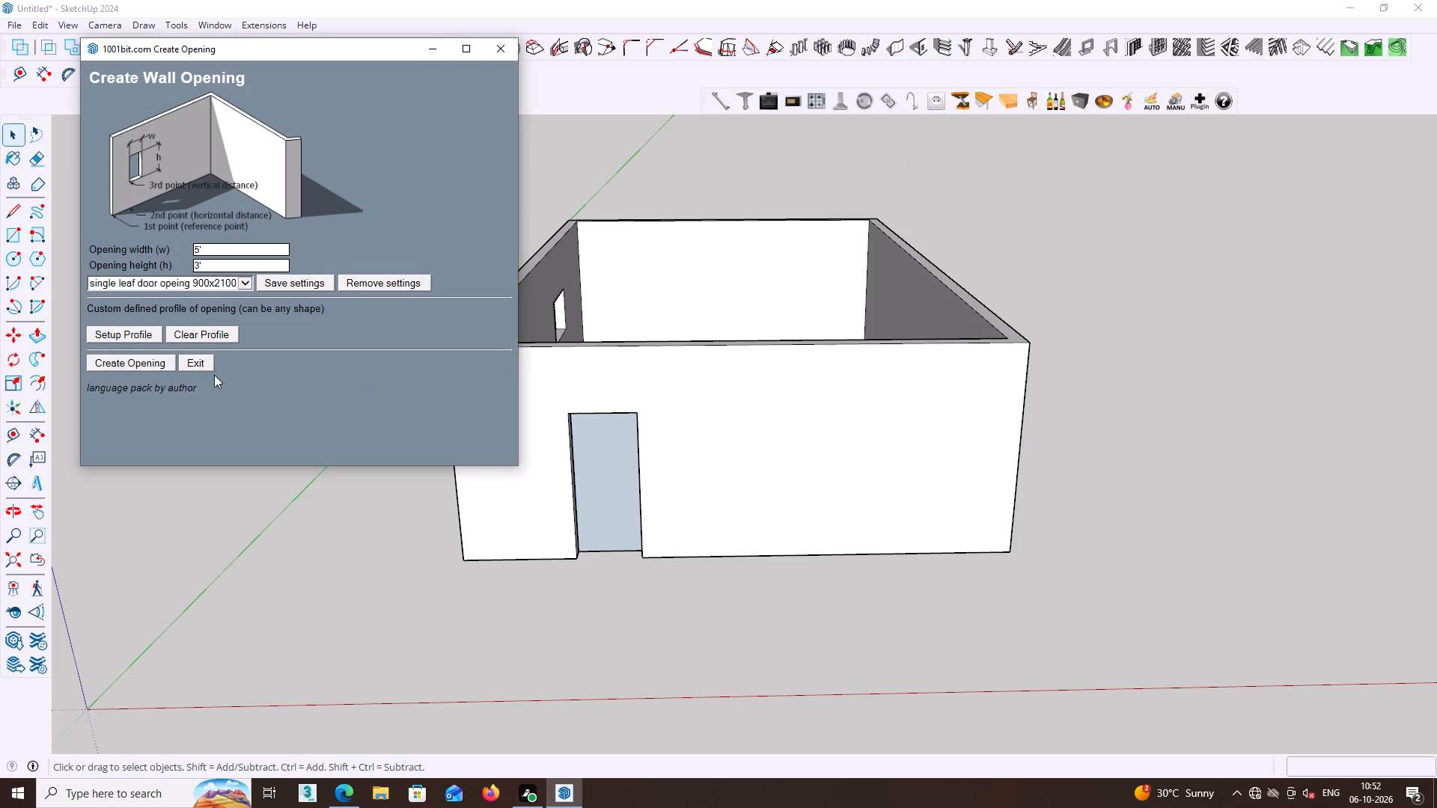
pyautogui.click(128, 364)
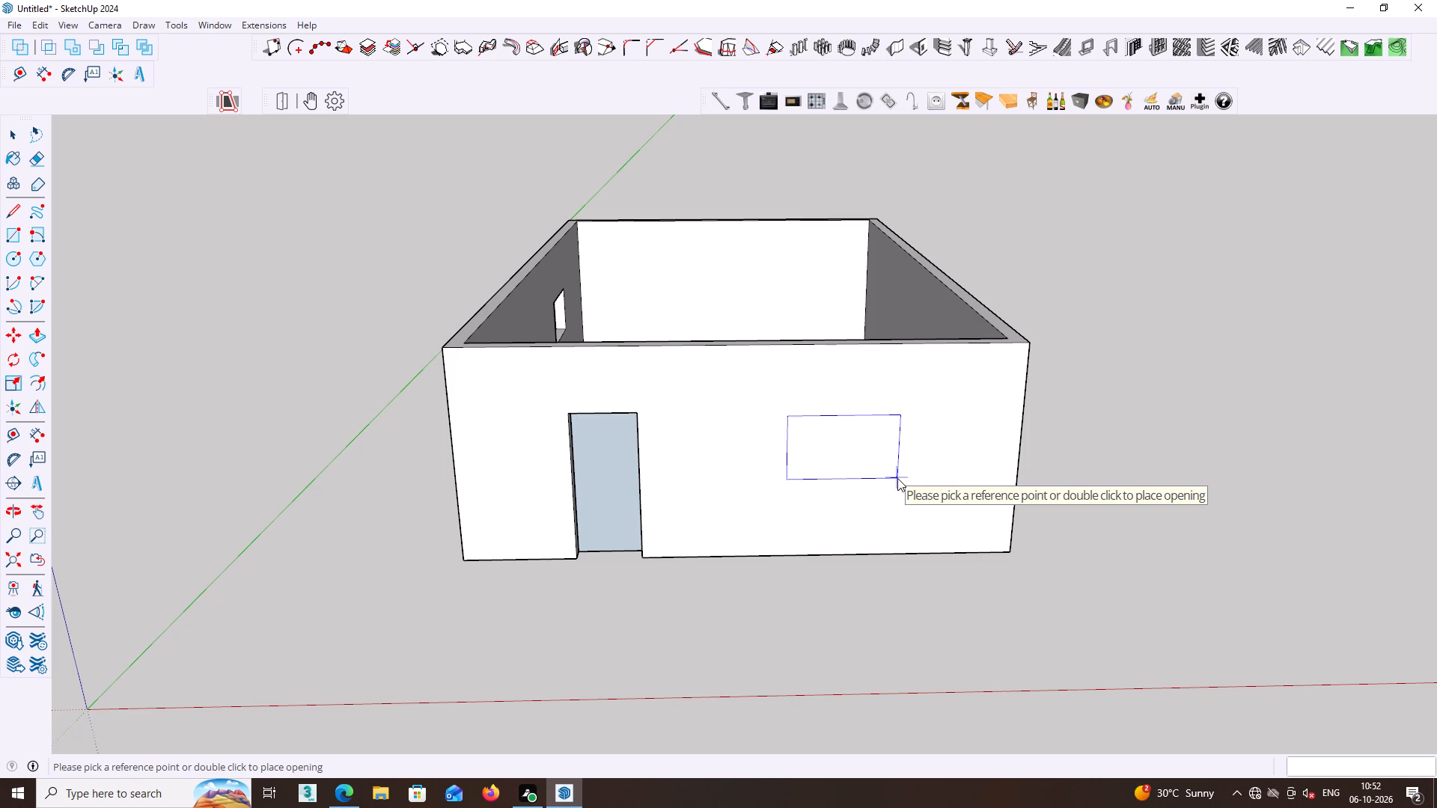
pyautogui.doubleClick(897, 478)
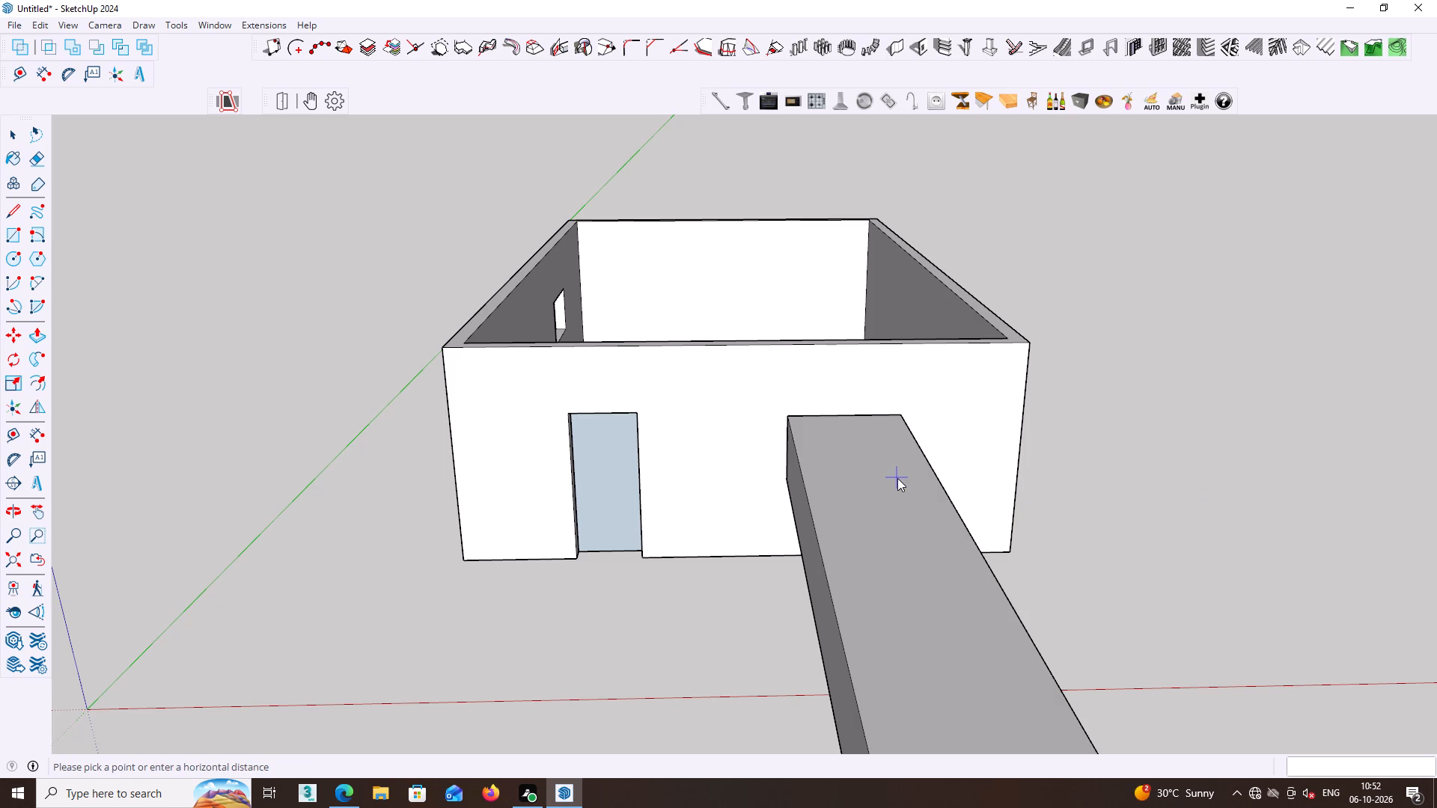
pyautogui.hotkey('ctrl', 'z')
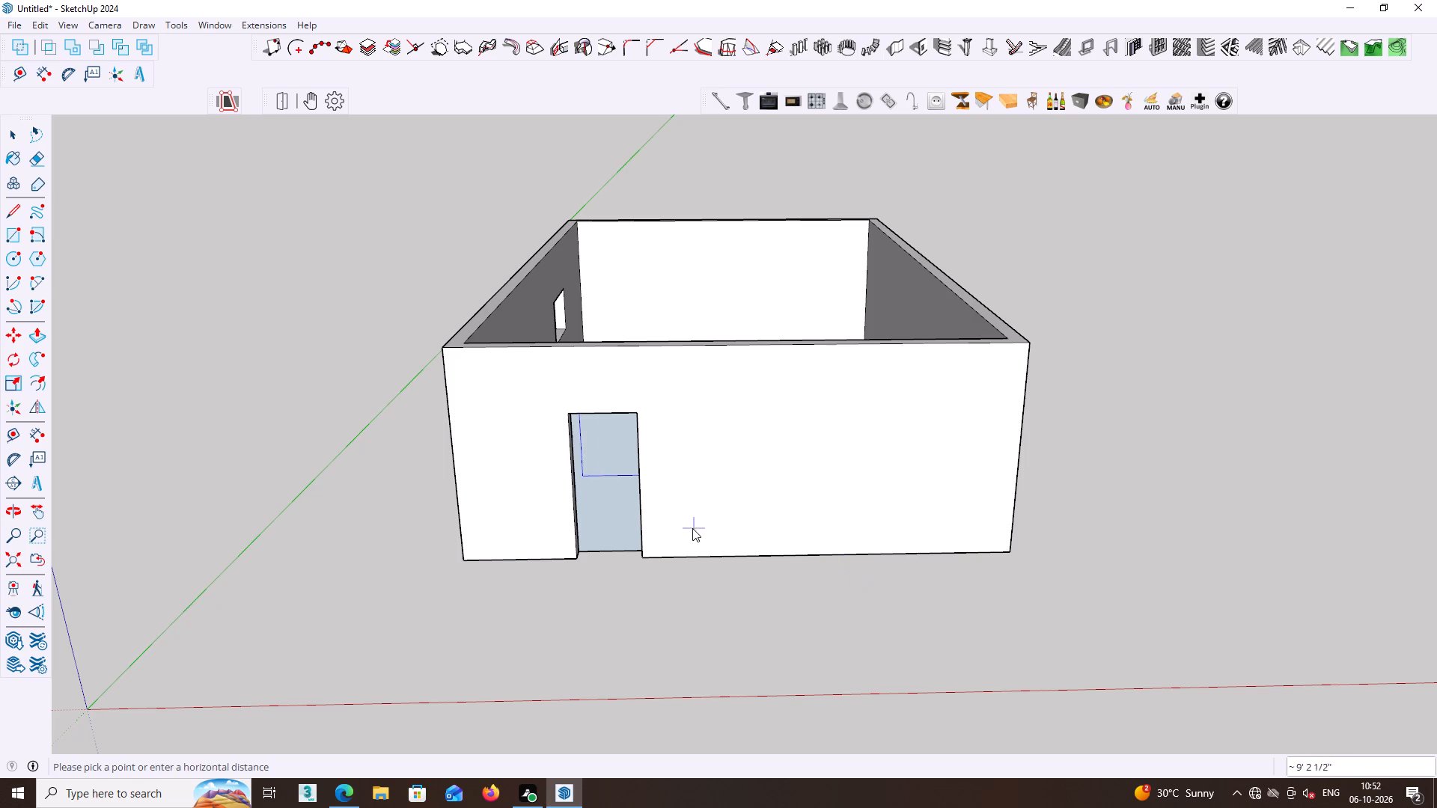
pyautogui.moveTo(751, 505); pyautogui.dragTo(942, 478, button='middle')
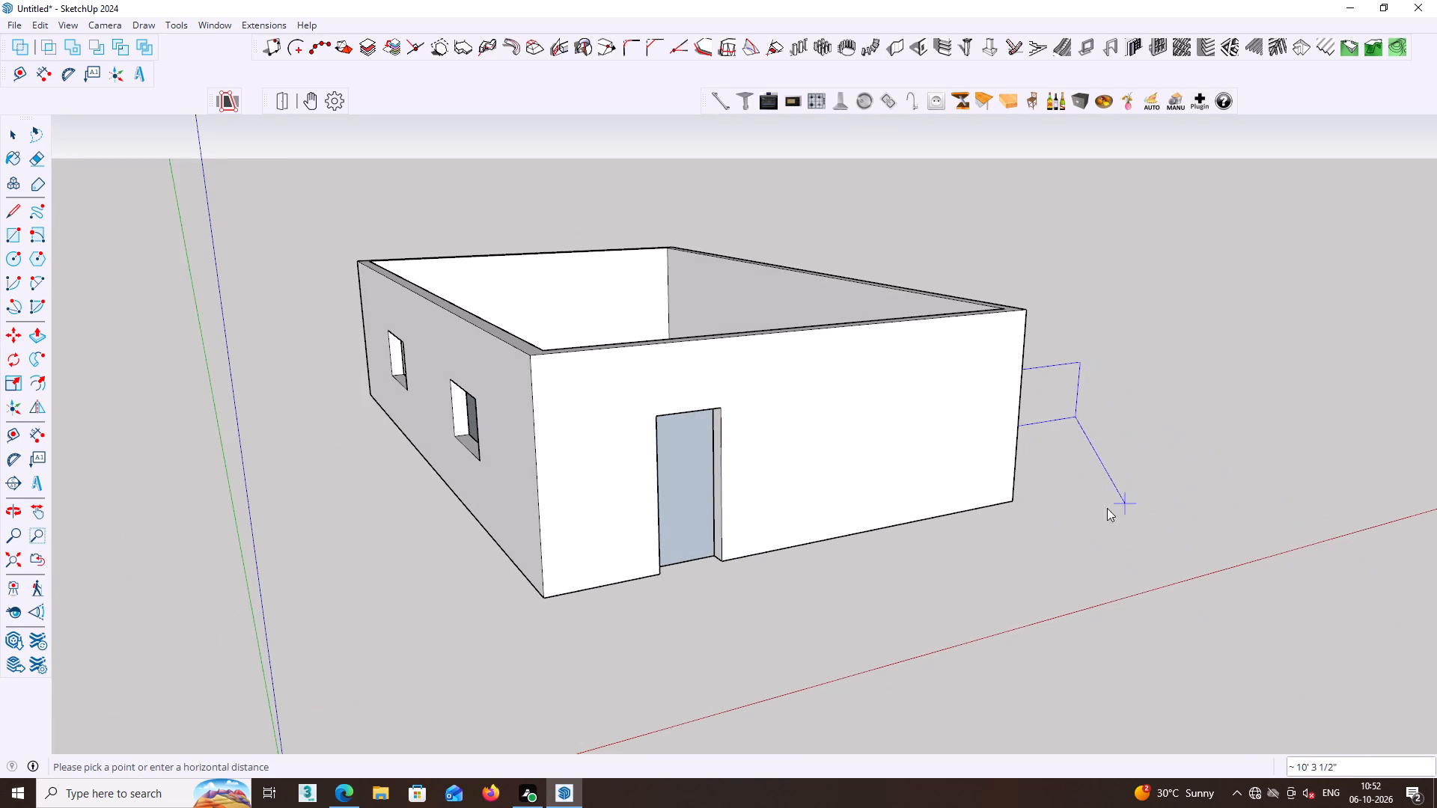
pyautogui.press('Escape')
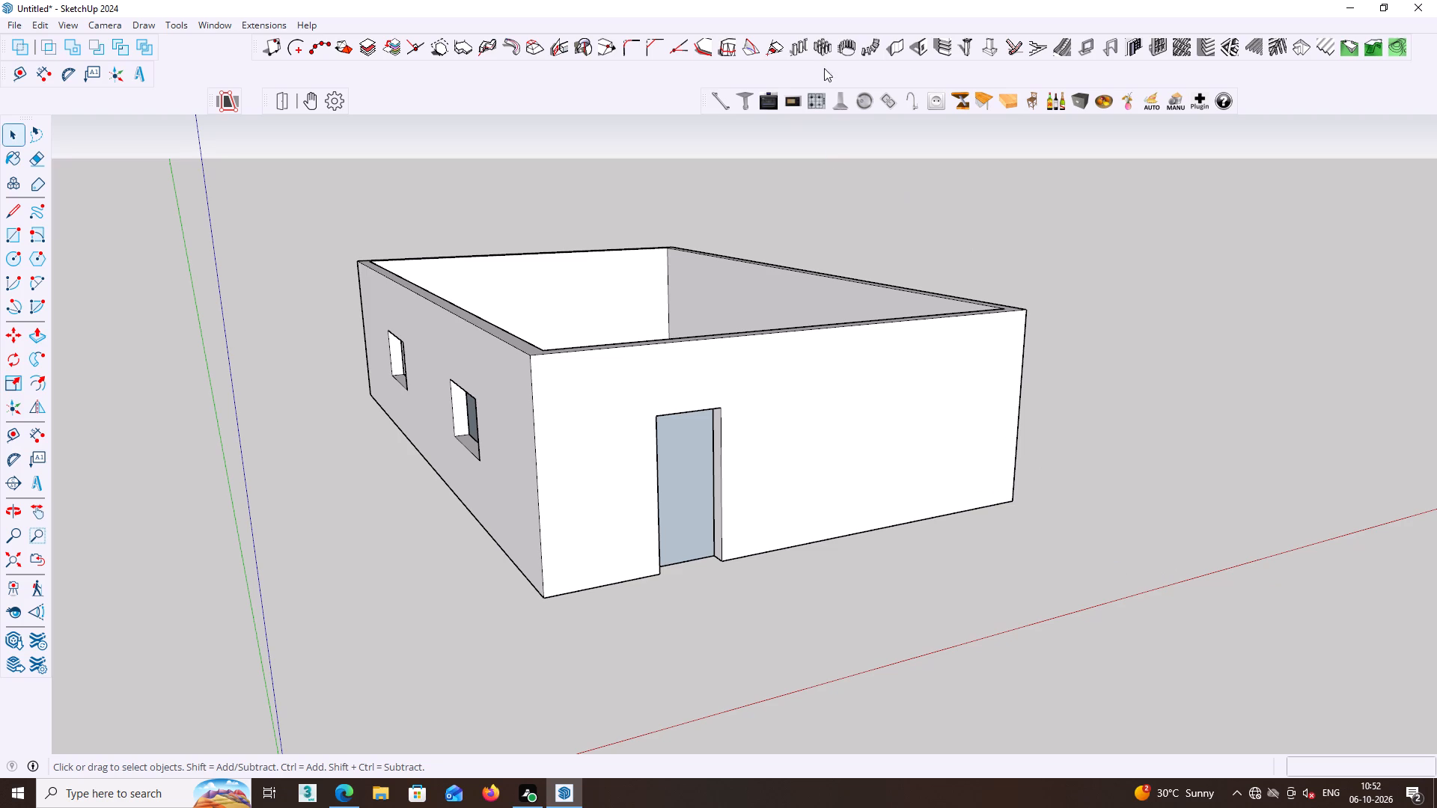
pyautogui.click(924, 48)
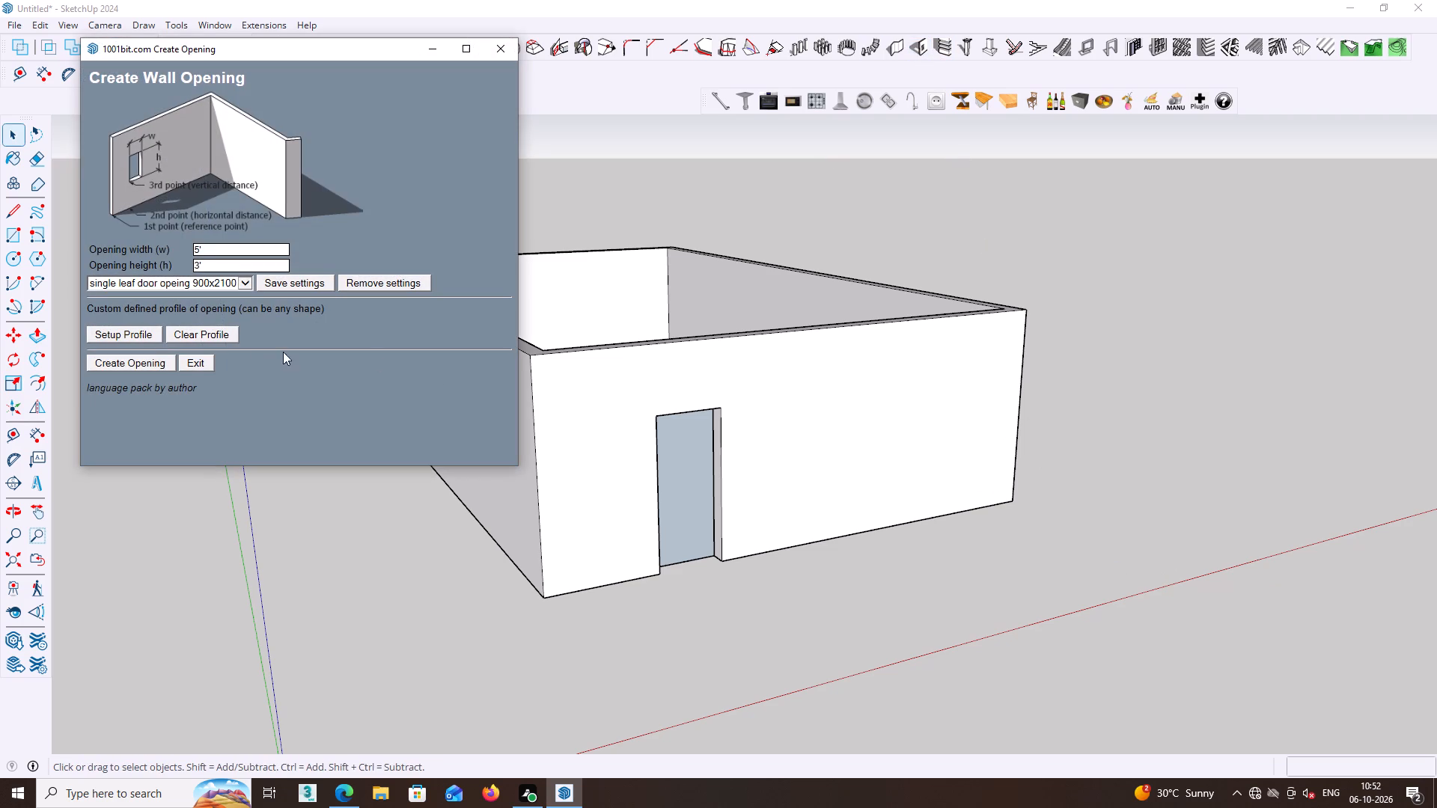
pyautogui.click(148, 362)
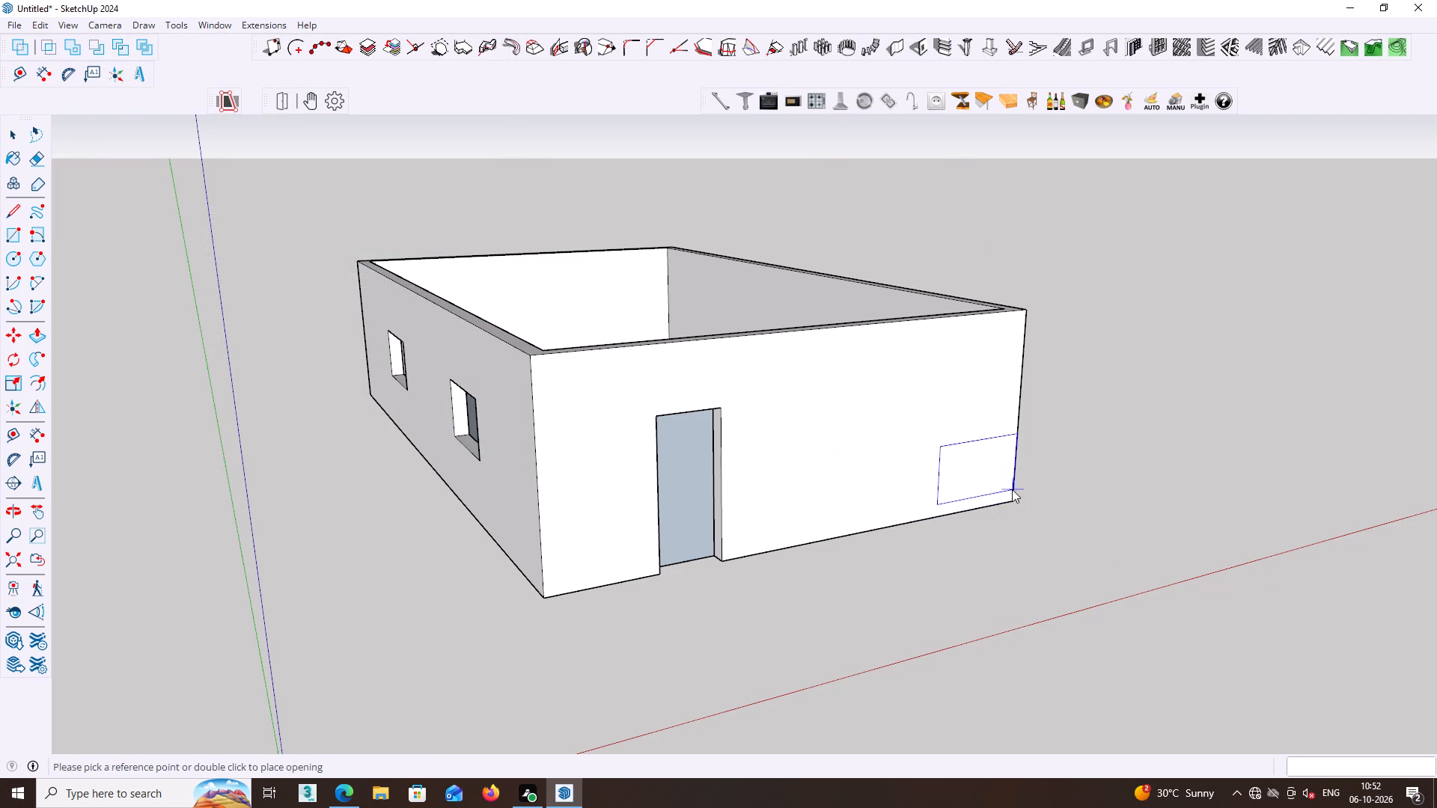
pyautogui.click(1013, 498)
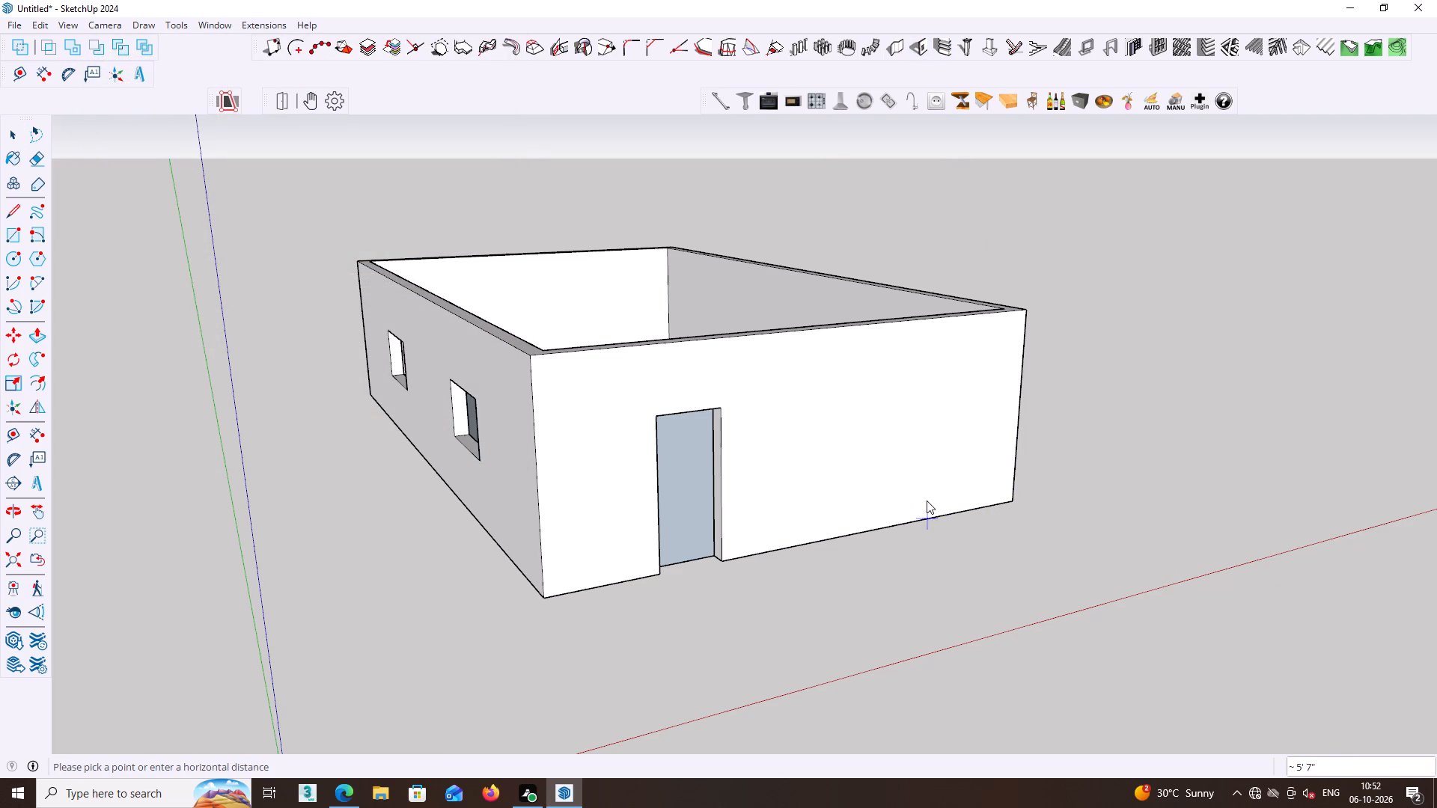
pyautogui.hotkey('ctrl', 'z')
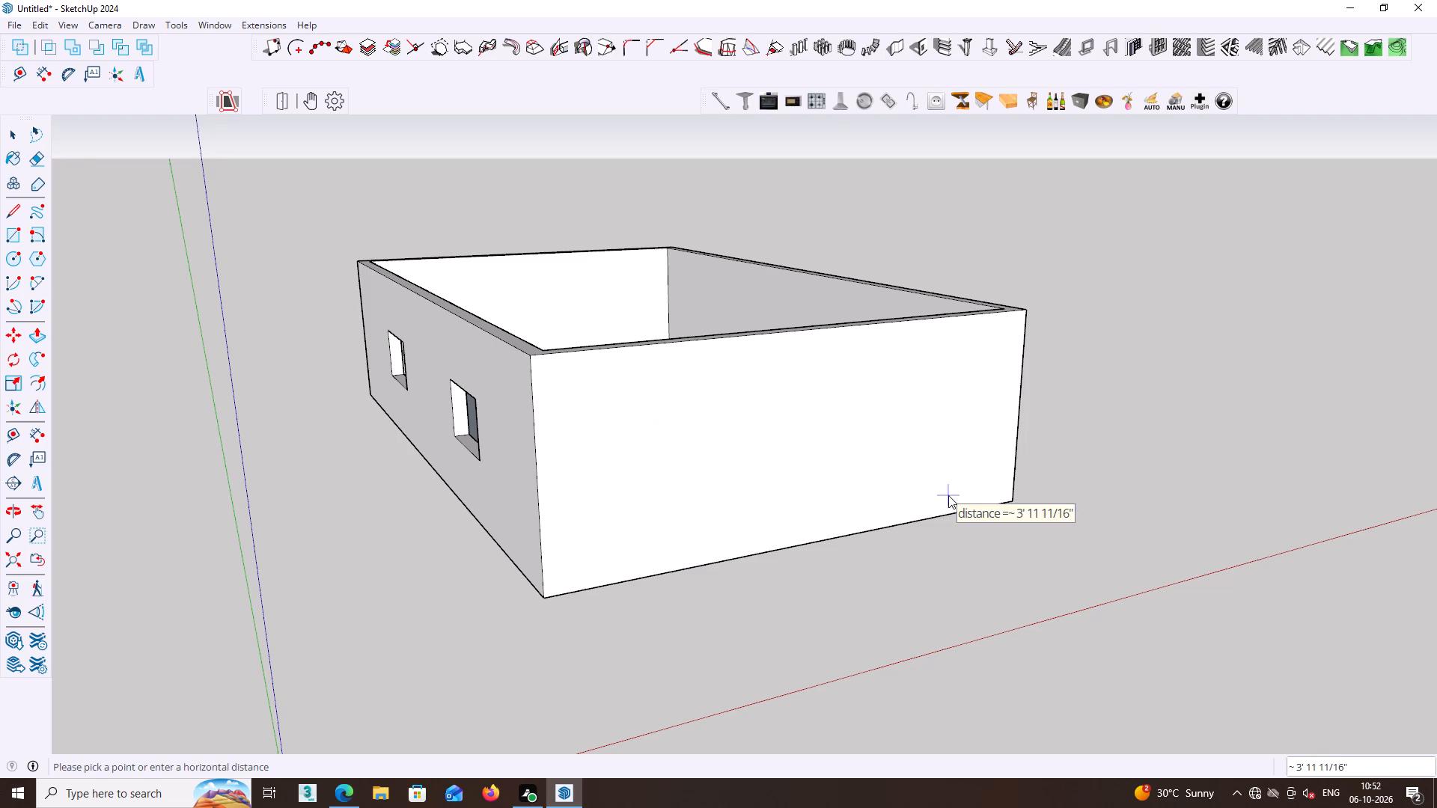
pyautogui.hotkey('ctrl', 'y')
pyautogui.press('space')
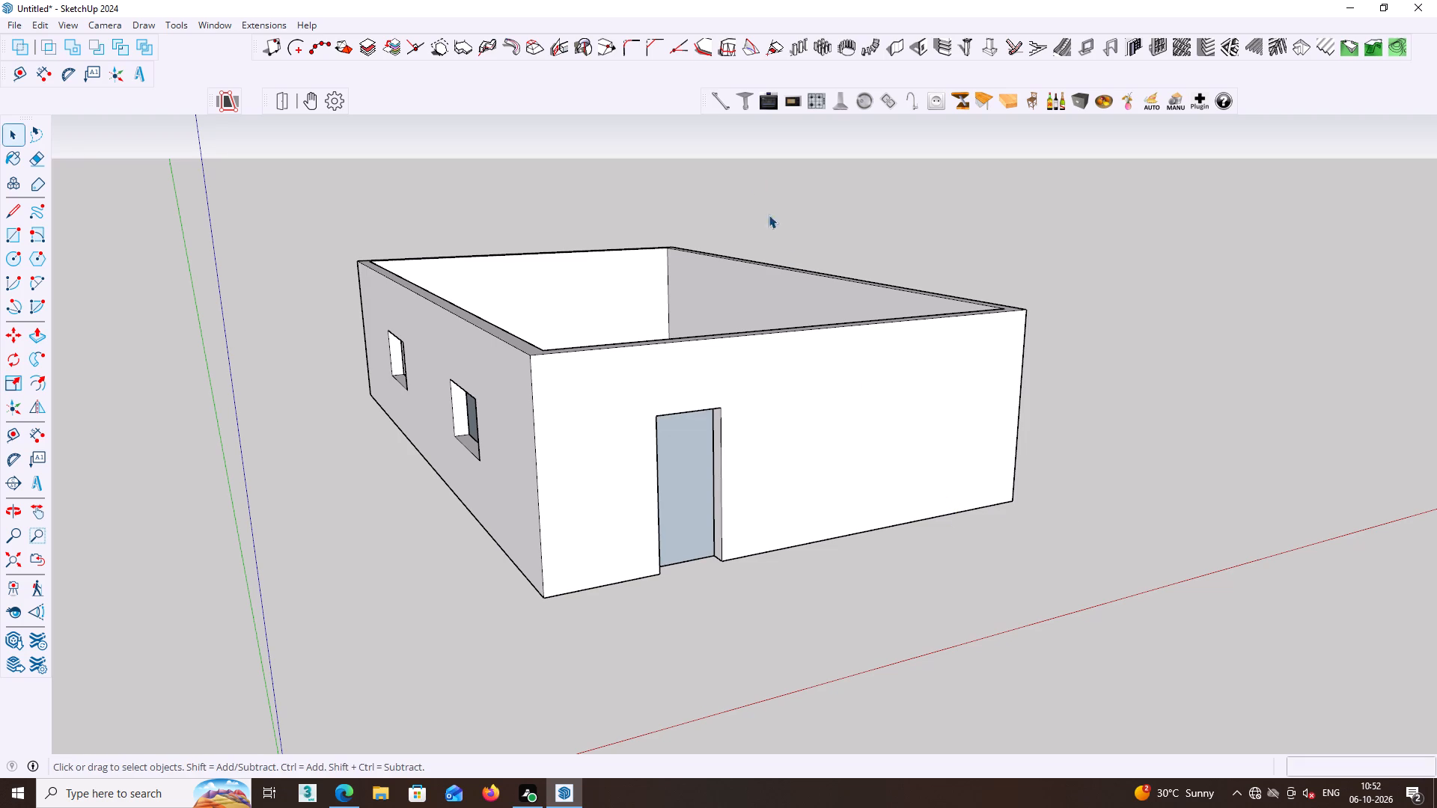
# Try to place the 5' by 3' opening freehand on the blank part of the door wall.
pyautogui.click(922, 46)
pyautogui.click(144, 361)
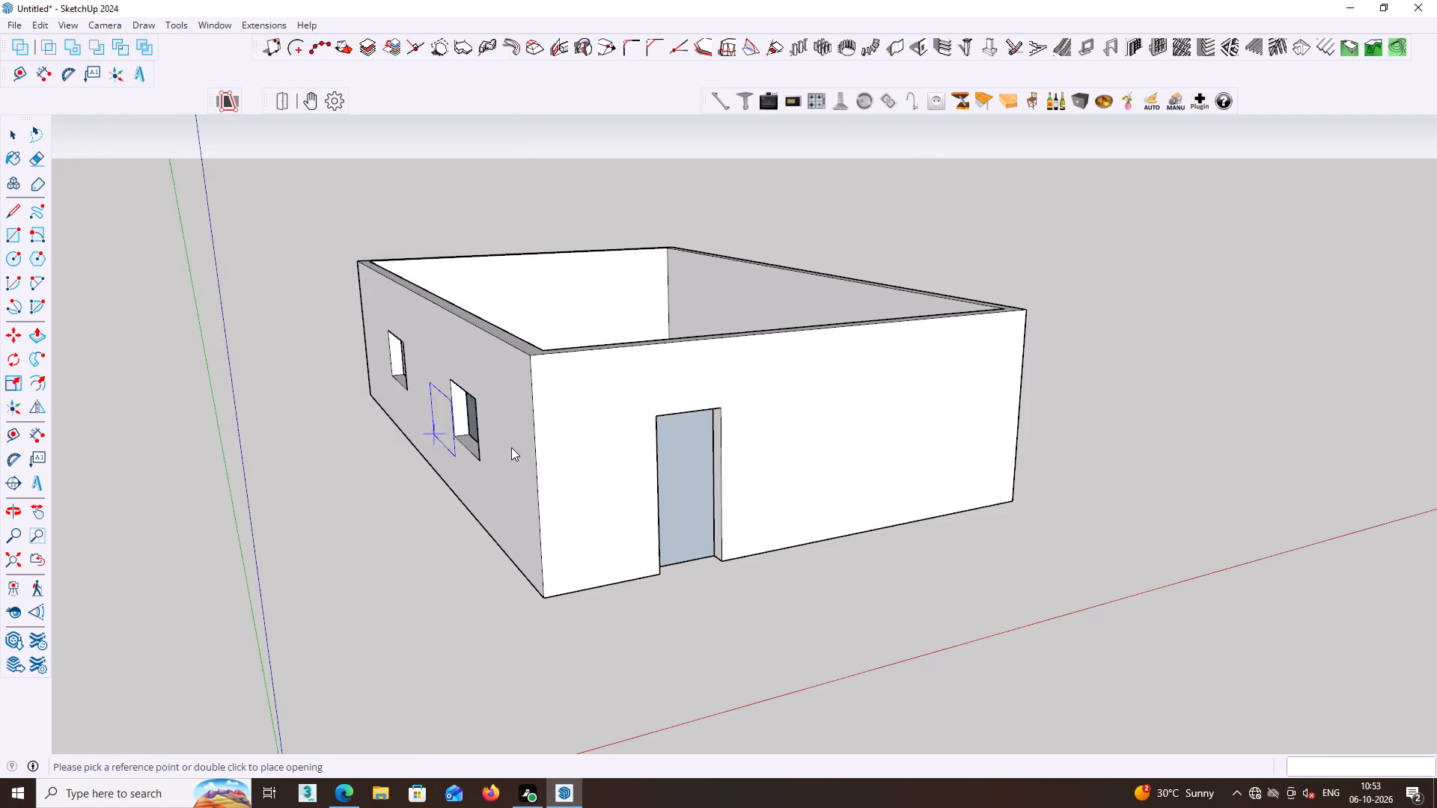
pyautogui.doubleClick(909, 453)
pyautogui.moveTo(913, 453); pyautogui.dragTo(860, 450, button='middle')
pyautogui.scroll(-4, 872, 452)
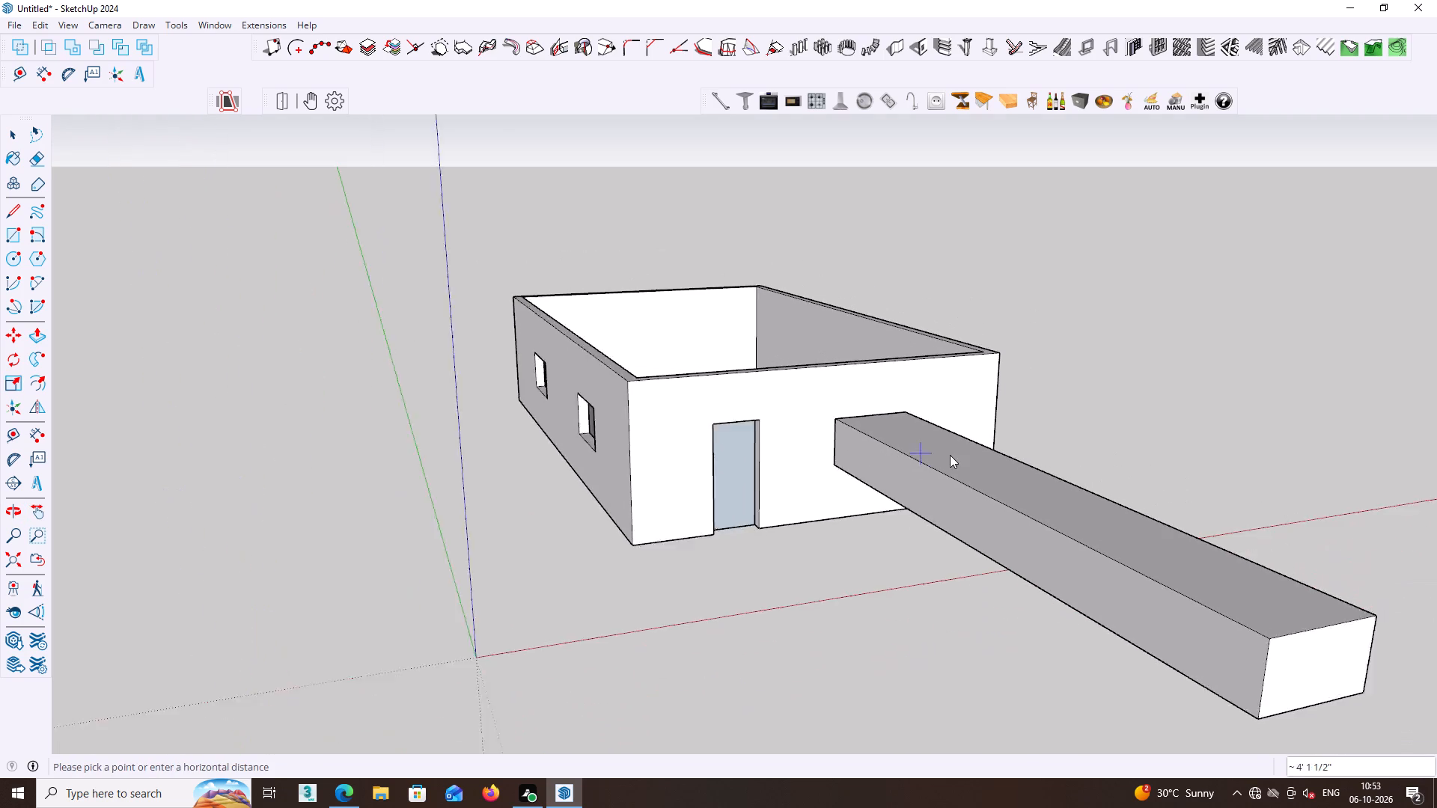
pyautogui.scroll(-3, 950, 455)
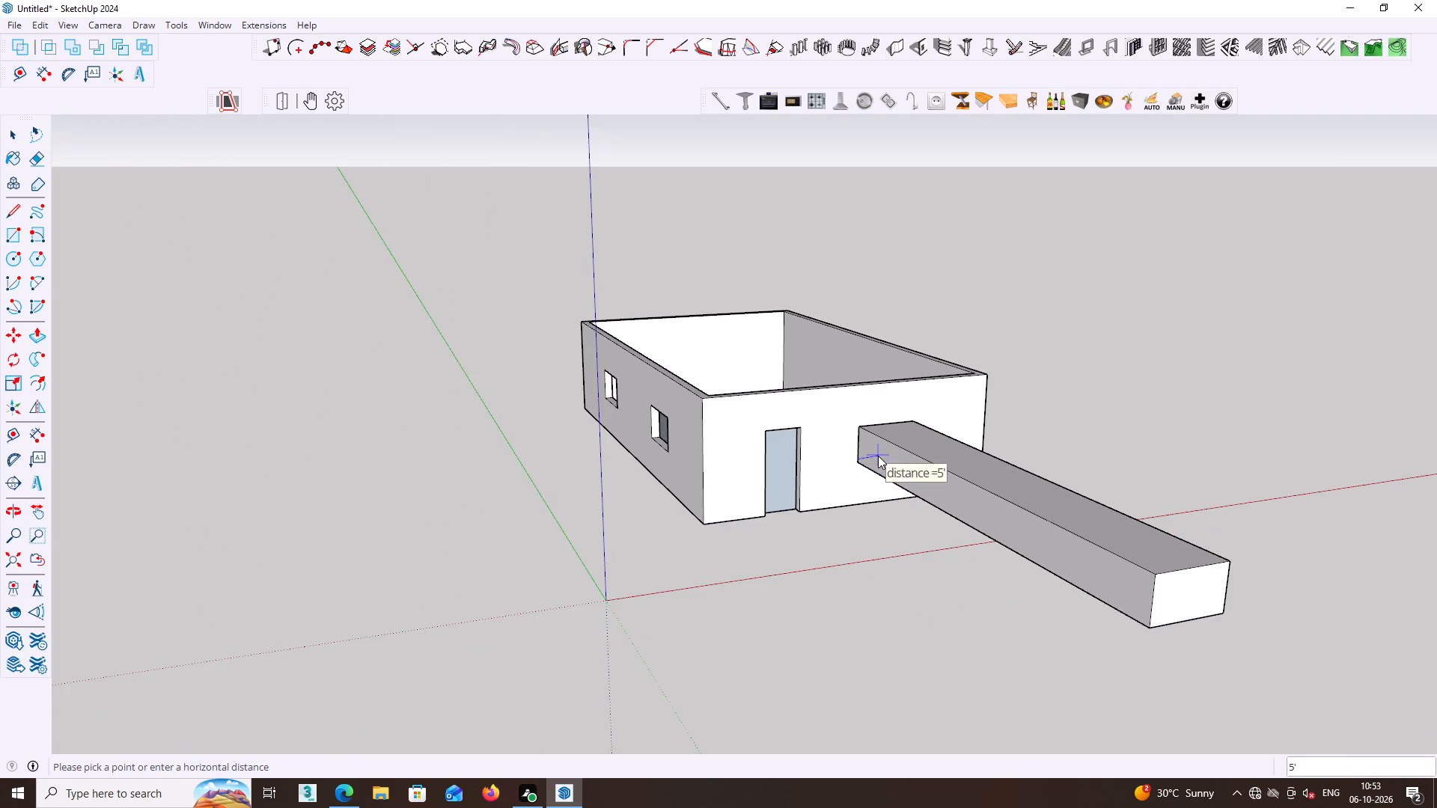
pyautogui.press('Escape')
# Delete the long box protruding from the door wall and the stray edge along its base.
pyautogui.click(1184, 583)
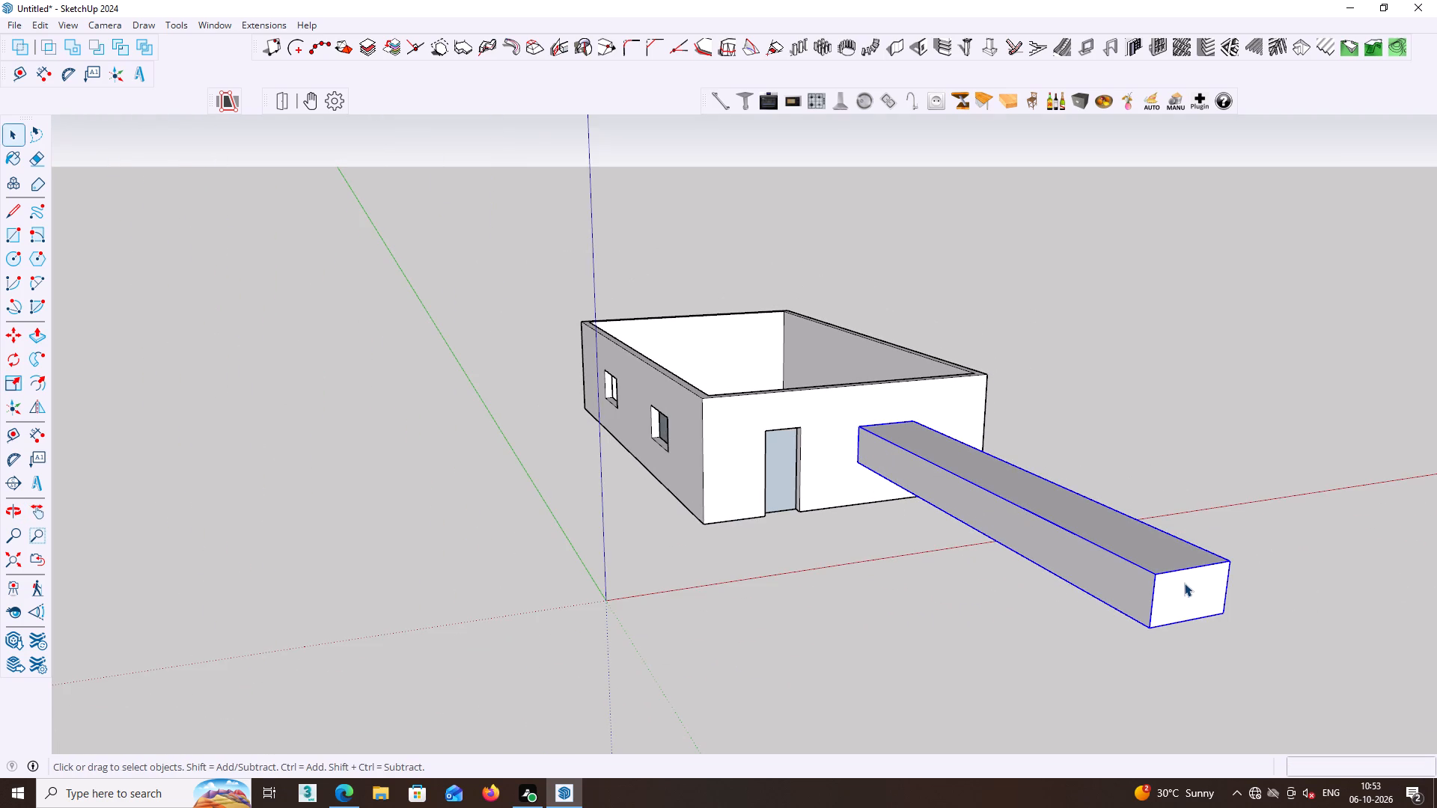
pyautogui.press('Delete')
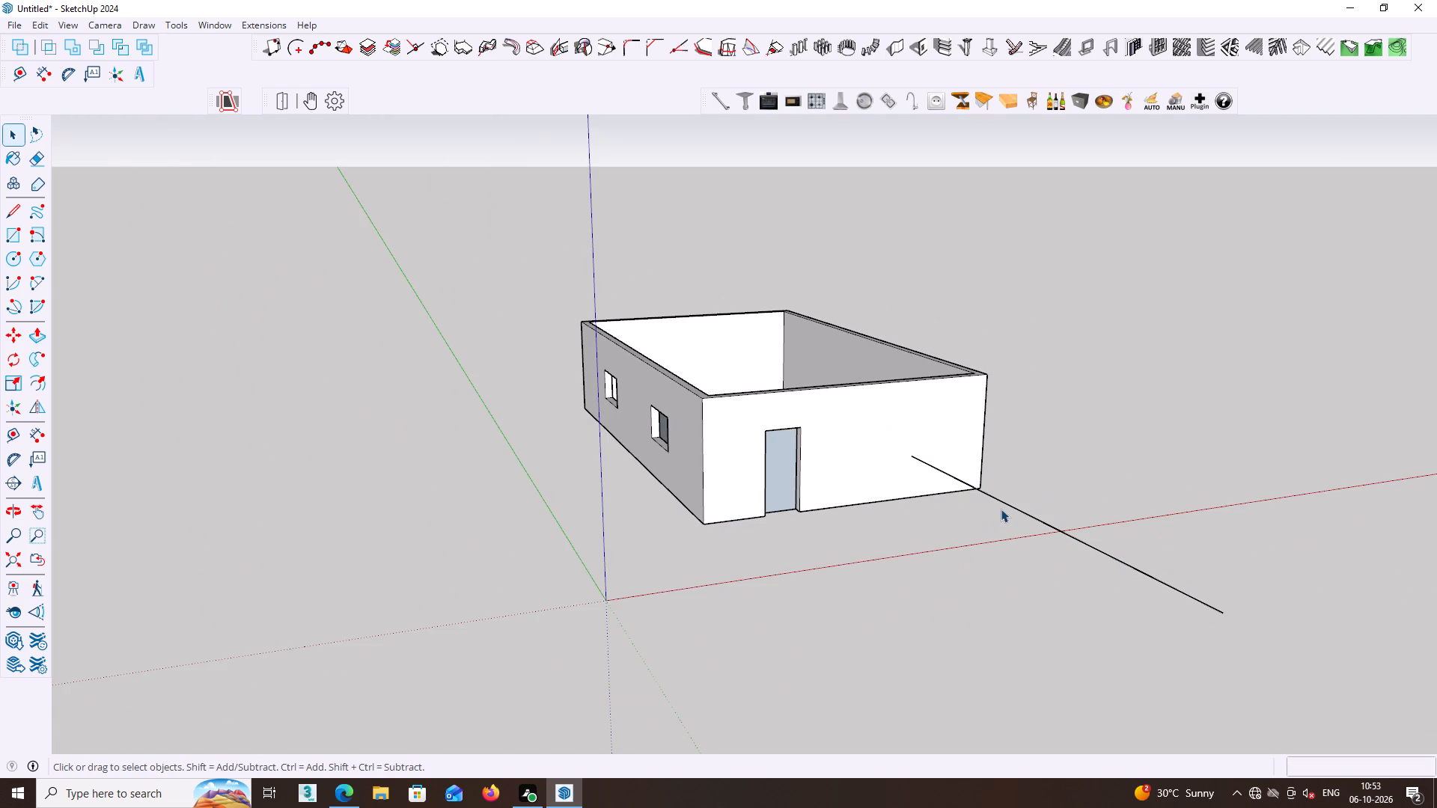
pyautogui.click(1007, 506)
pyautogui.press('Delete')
# Open the wall group for editing at the face of the door wall.
pyautogui.moveTo(999, 504); pyautogui.dragTo(859, 482, button='middle')
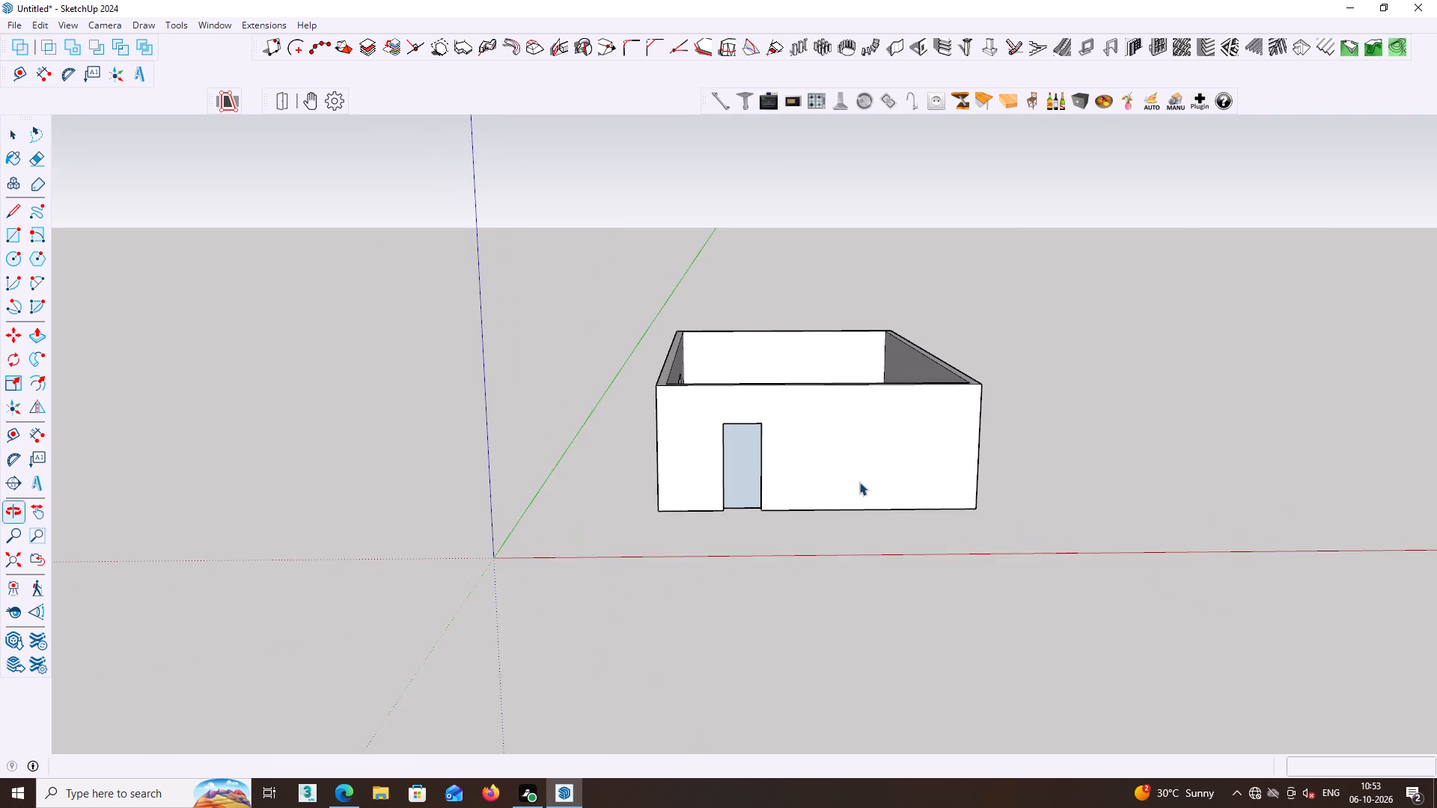
pyautogui.scroll(2, 784, 466)
pyautogui.moveTo(782, 474); pyautogui.dragTo(1041, 513, button='middle')
pyautogui.moveTo(879, 465); pyautogui.dragTo(537, 447, button='middle')
pyautogui.press('space')
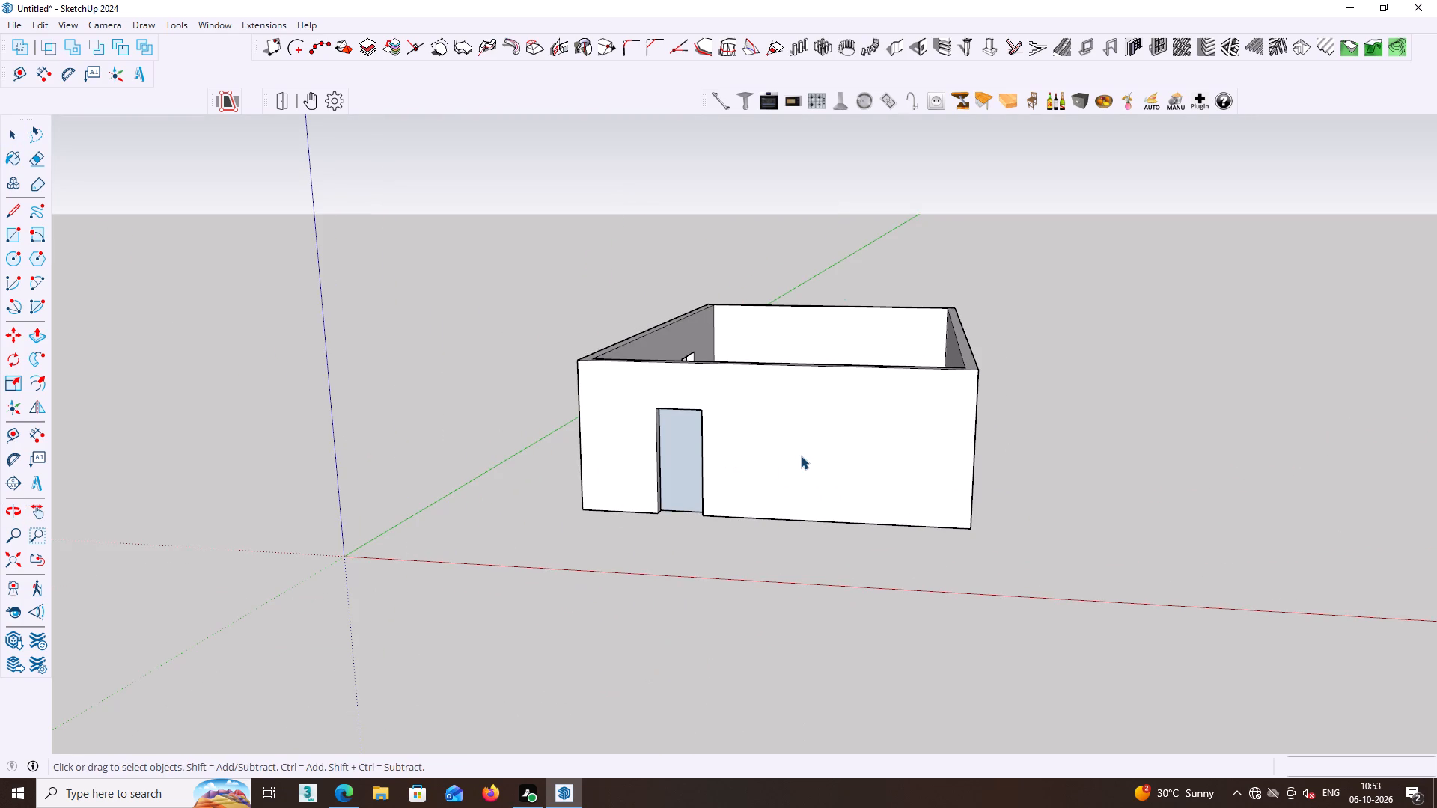
pyautogui.tripleClick(801, 456)
pyautogui.moveTo(825, 457); pyautogui.dragTo(856, 572, button='middle')
pyautogui.click(833, 488)
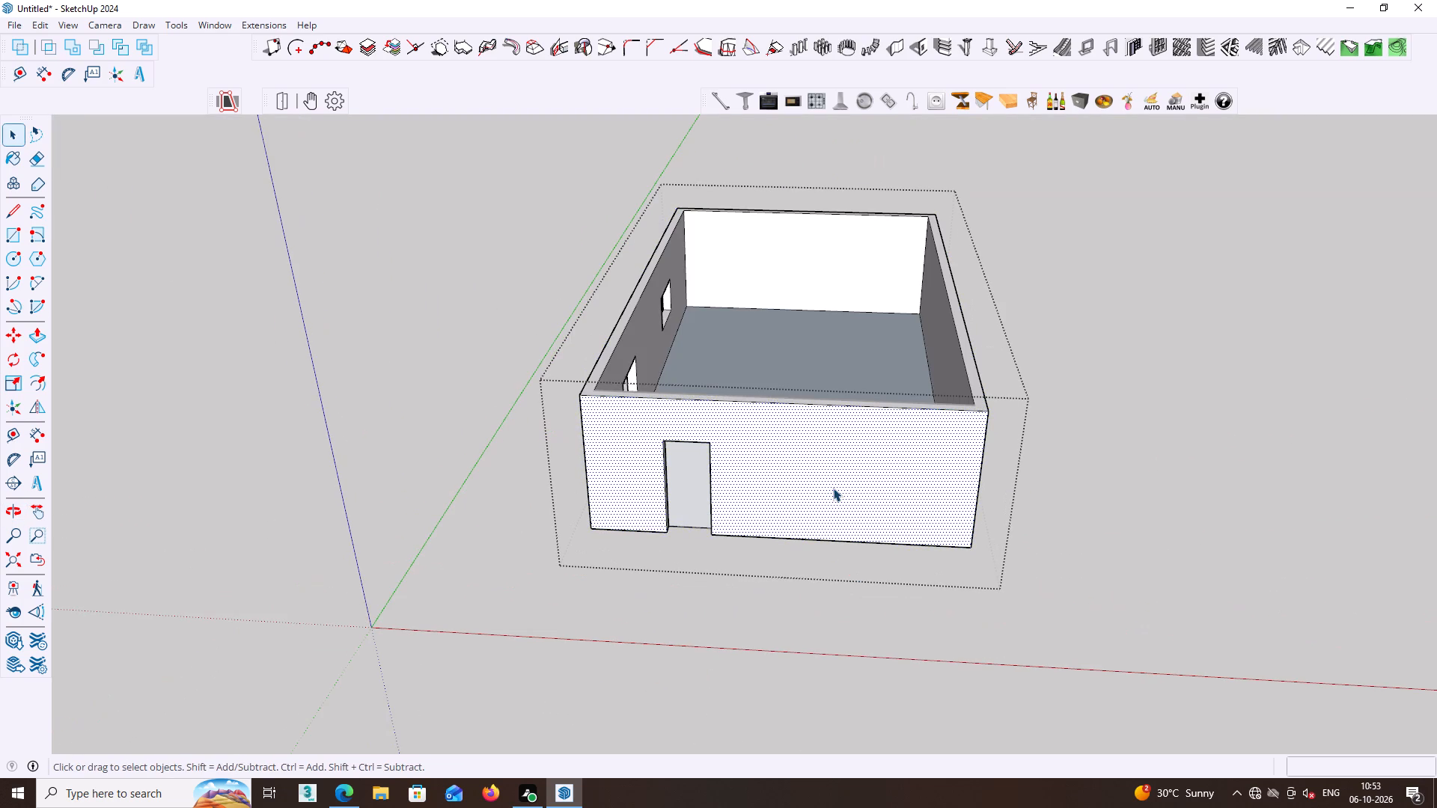
pyautogui.moveTo(833, 488); pyautogui.dragTo(849, 468, button='middle')
pyautogui.scroll(4, 771, 447)
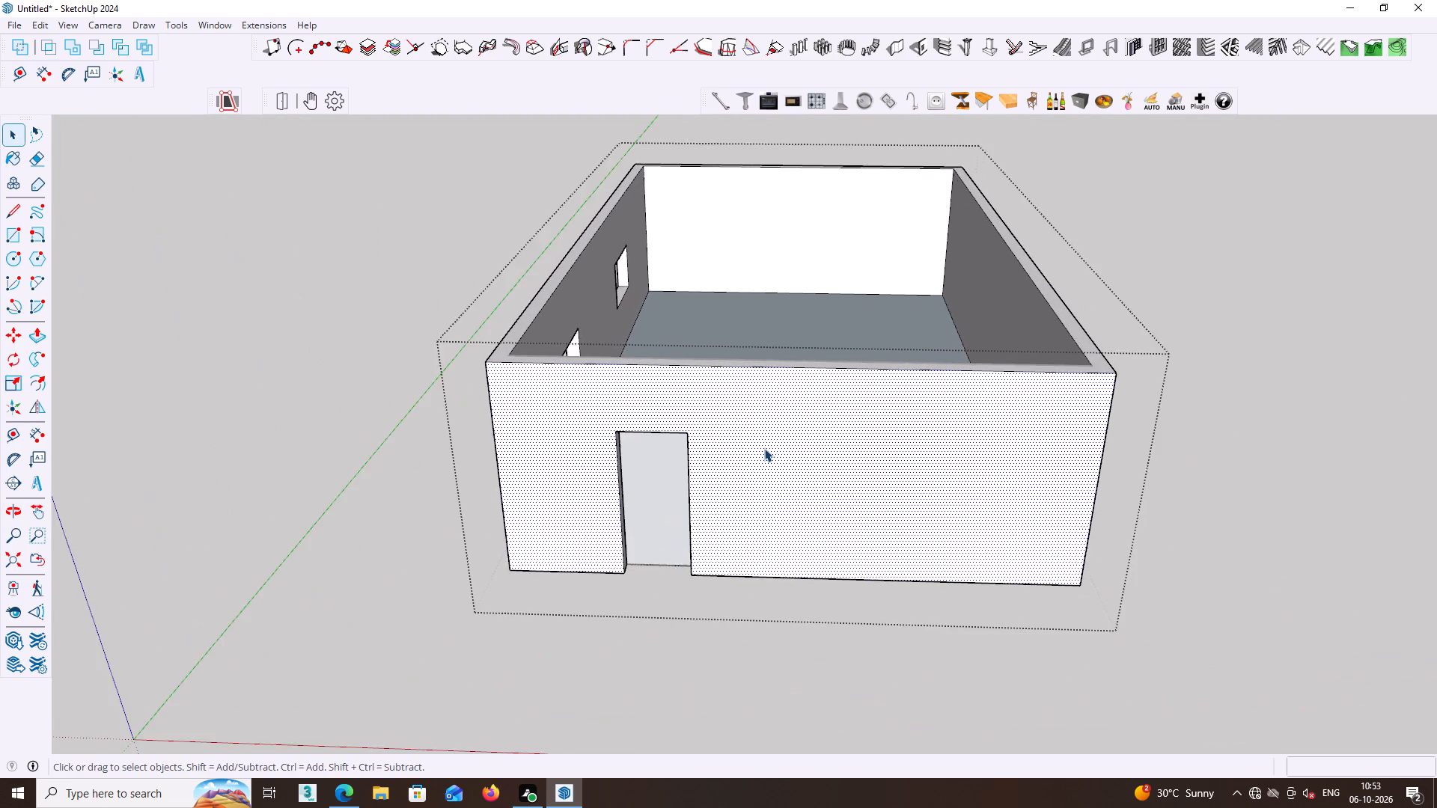
pyautogui.moveTo(777, 460); pyautogui.dragTo(788, 412, button='middle')
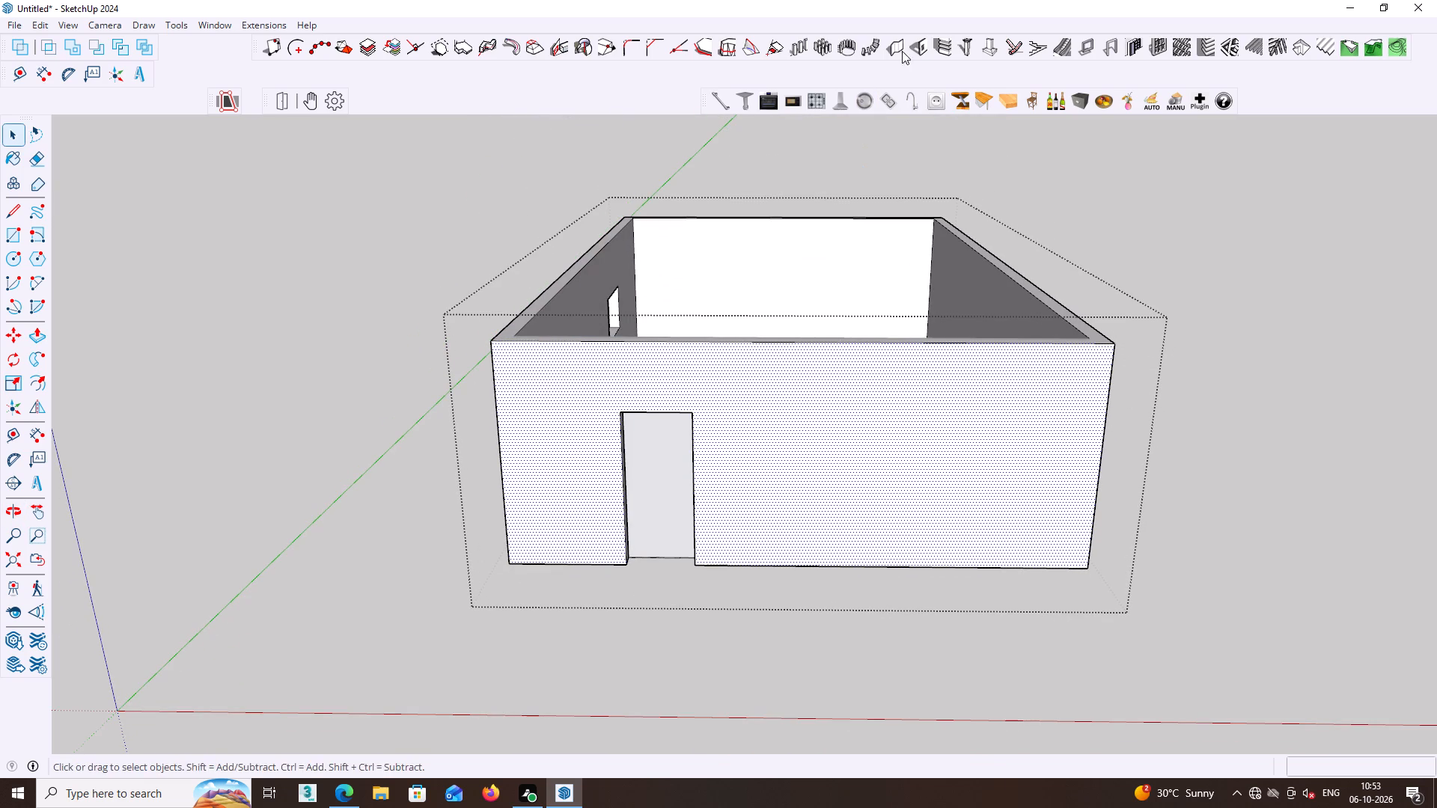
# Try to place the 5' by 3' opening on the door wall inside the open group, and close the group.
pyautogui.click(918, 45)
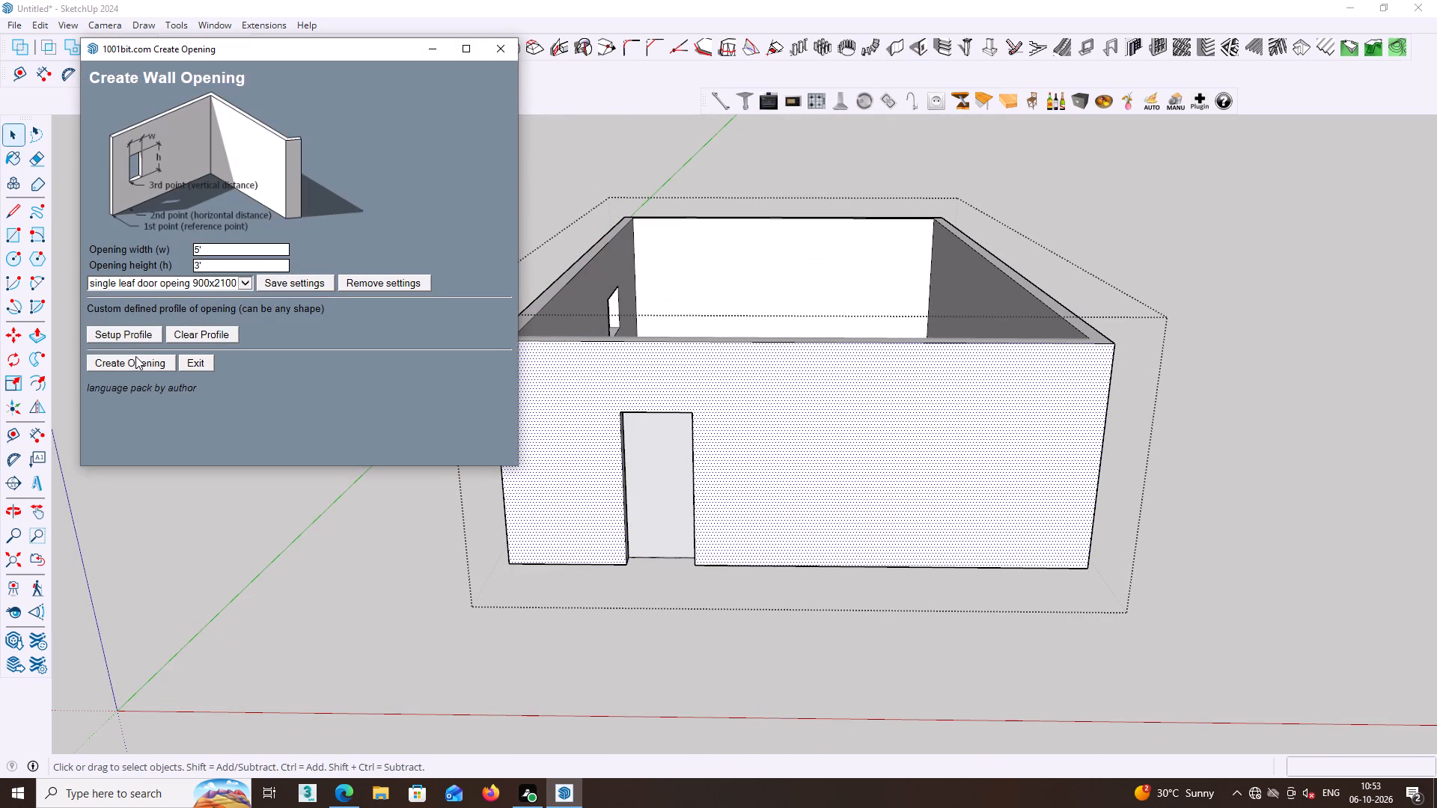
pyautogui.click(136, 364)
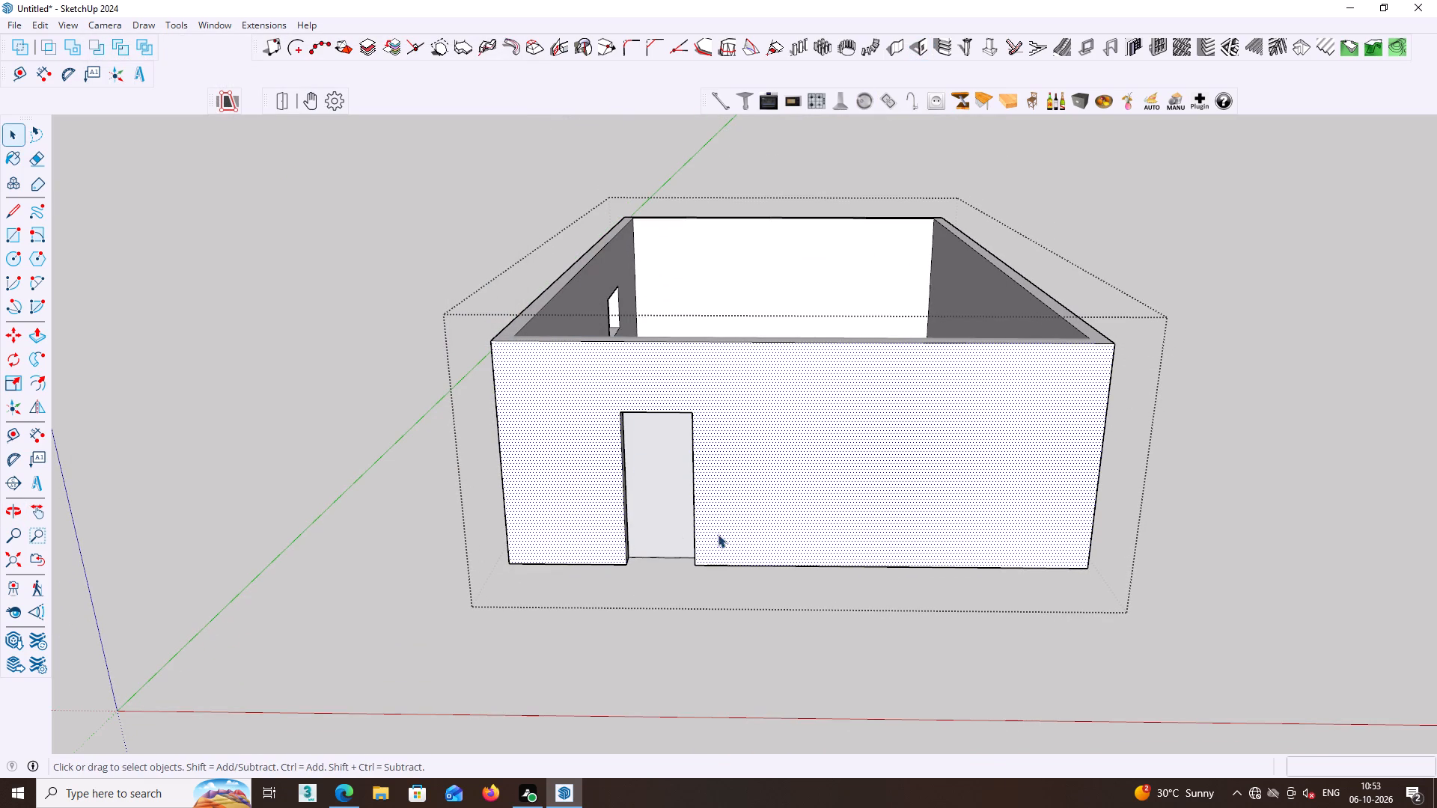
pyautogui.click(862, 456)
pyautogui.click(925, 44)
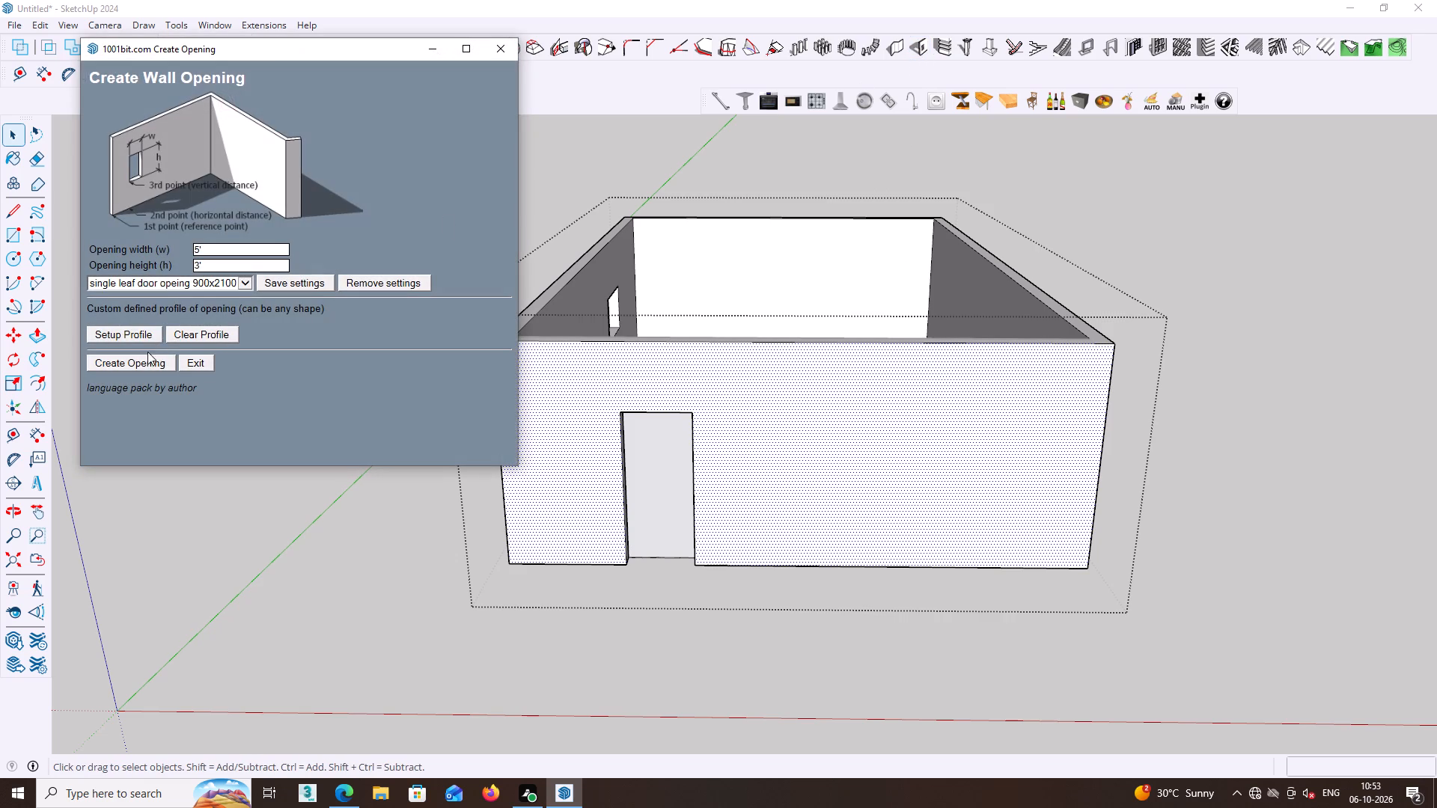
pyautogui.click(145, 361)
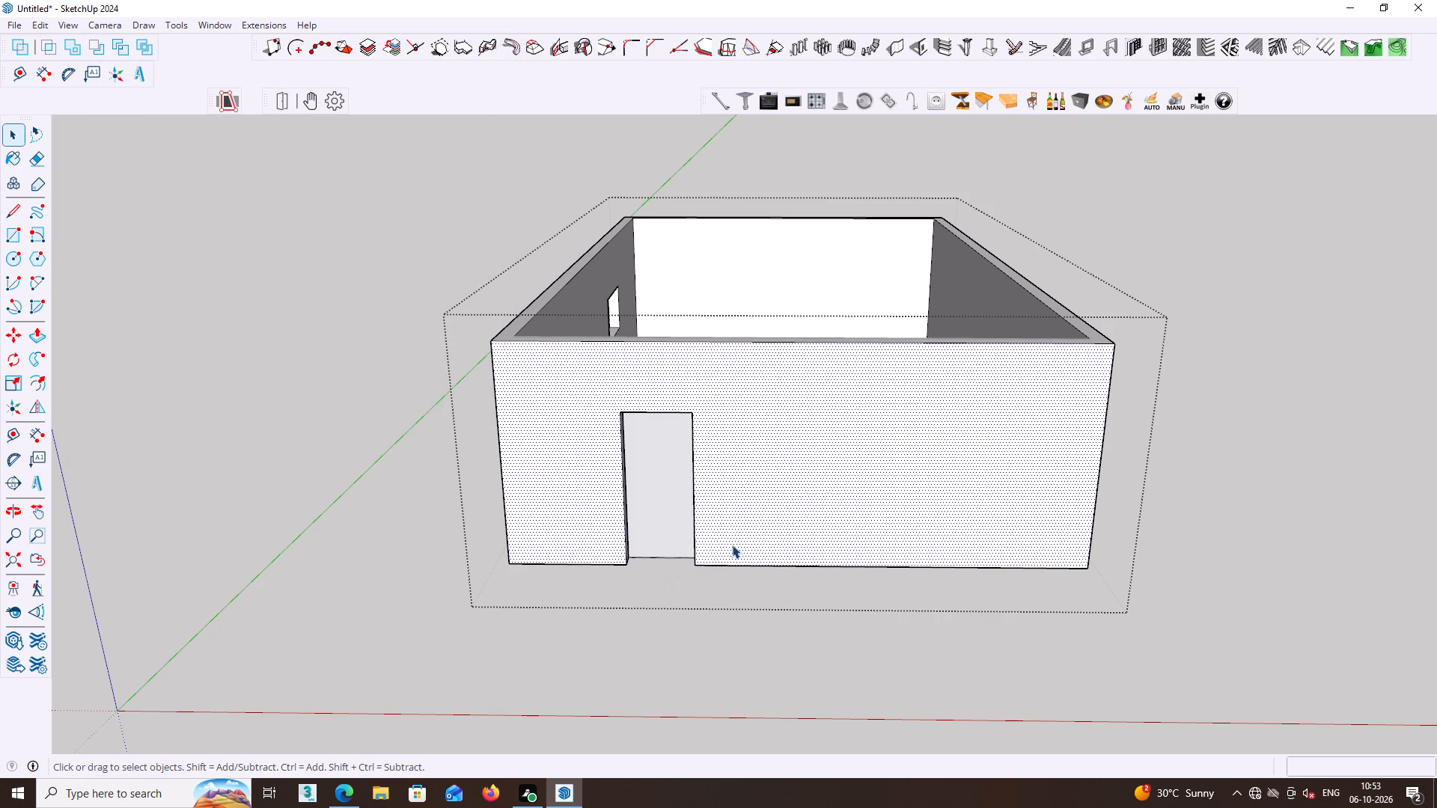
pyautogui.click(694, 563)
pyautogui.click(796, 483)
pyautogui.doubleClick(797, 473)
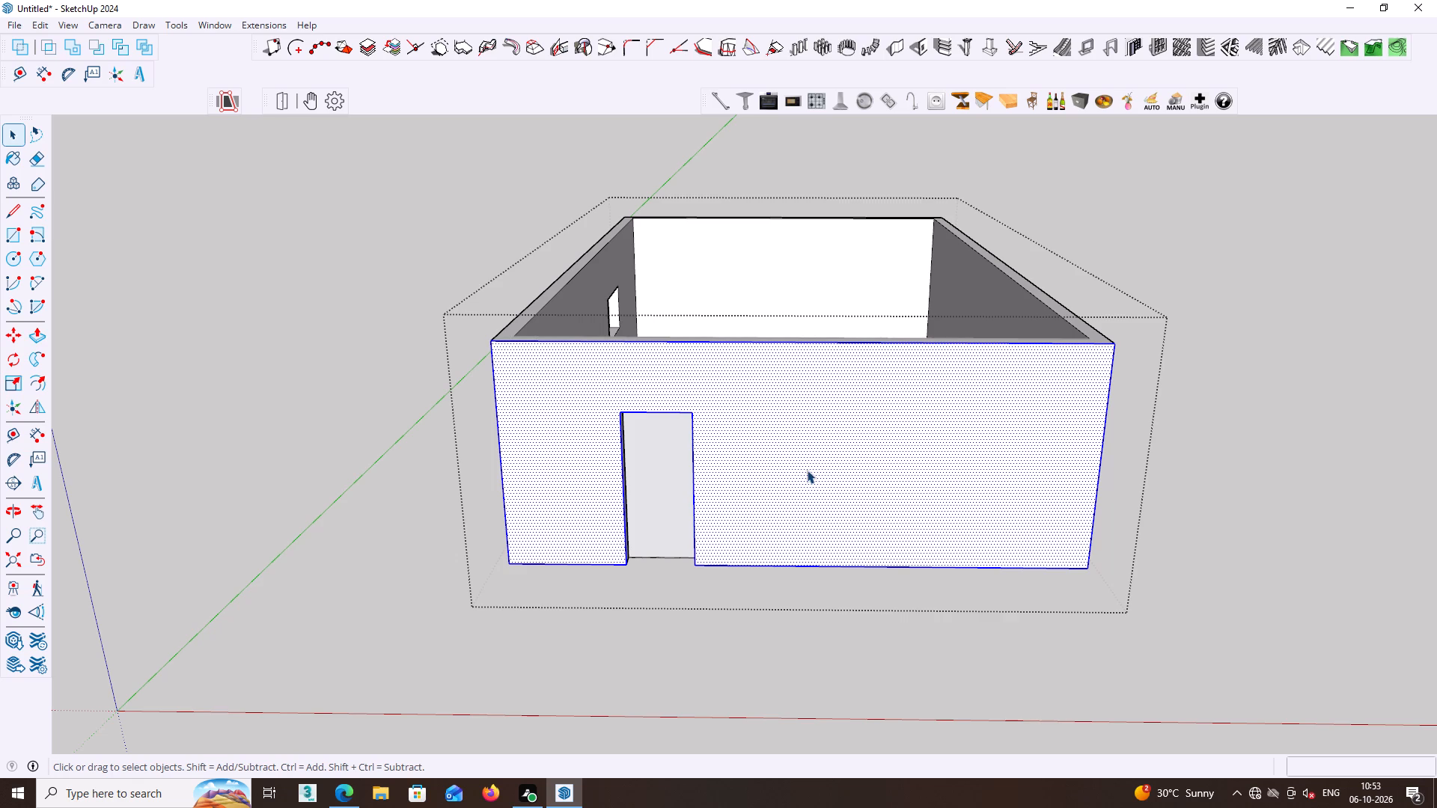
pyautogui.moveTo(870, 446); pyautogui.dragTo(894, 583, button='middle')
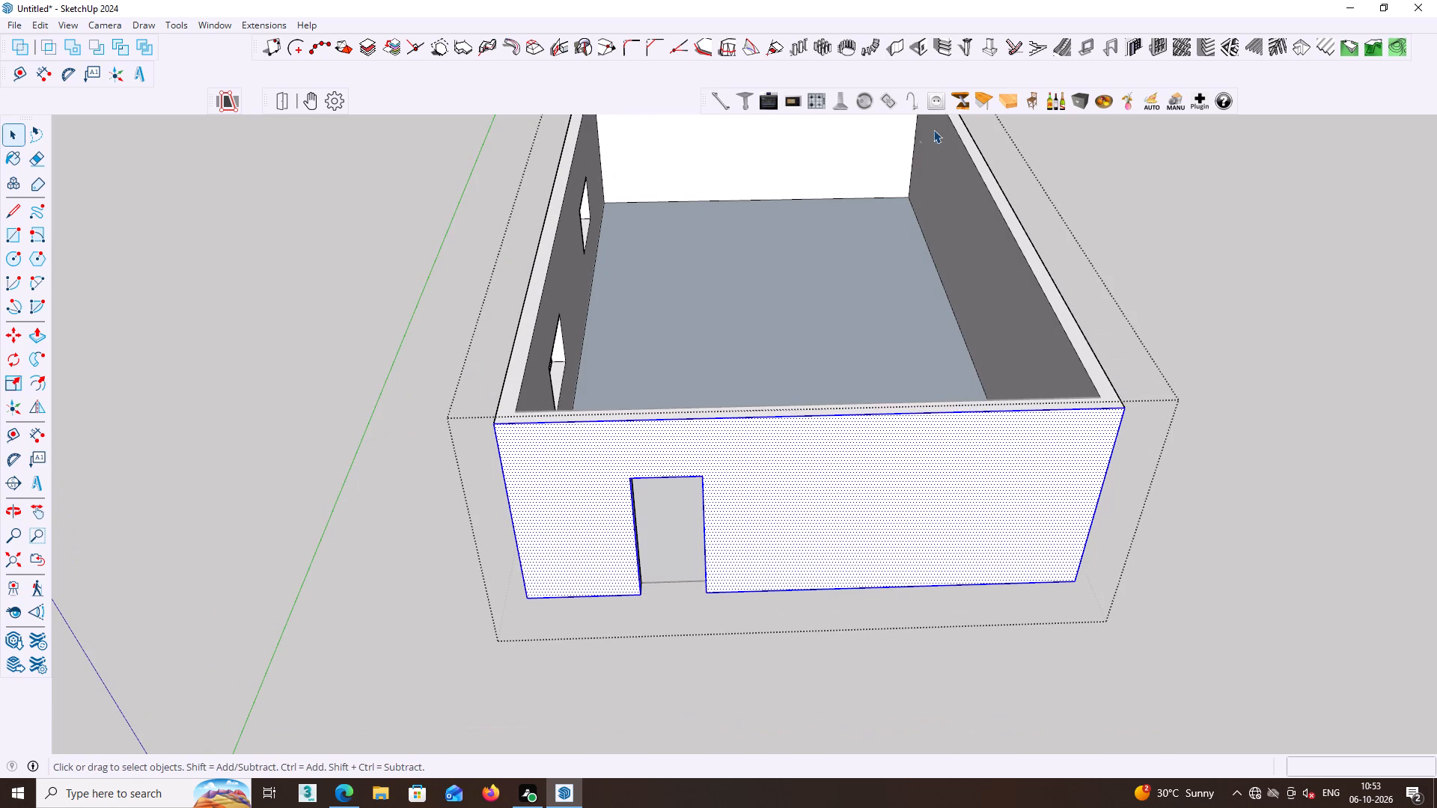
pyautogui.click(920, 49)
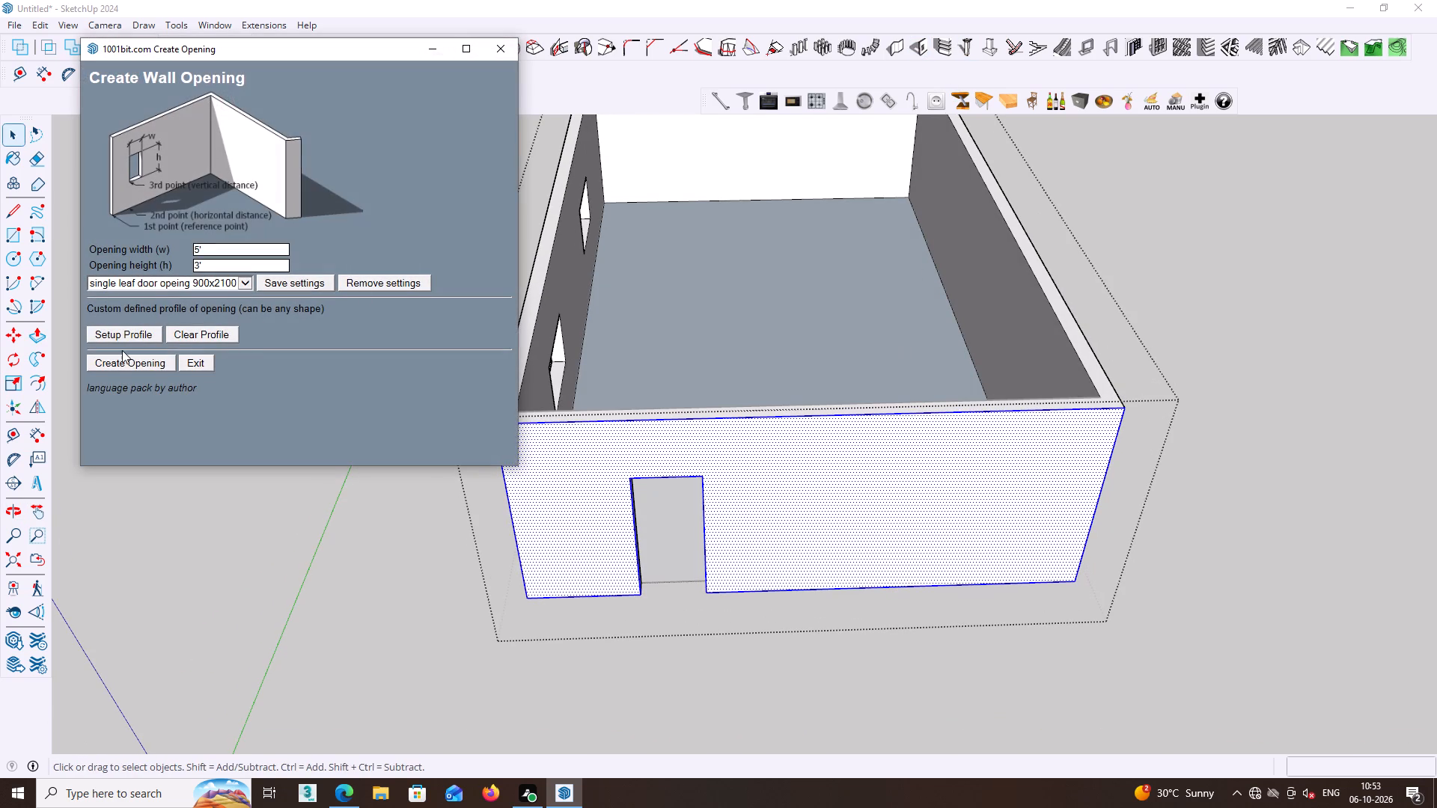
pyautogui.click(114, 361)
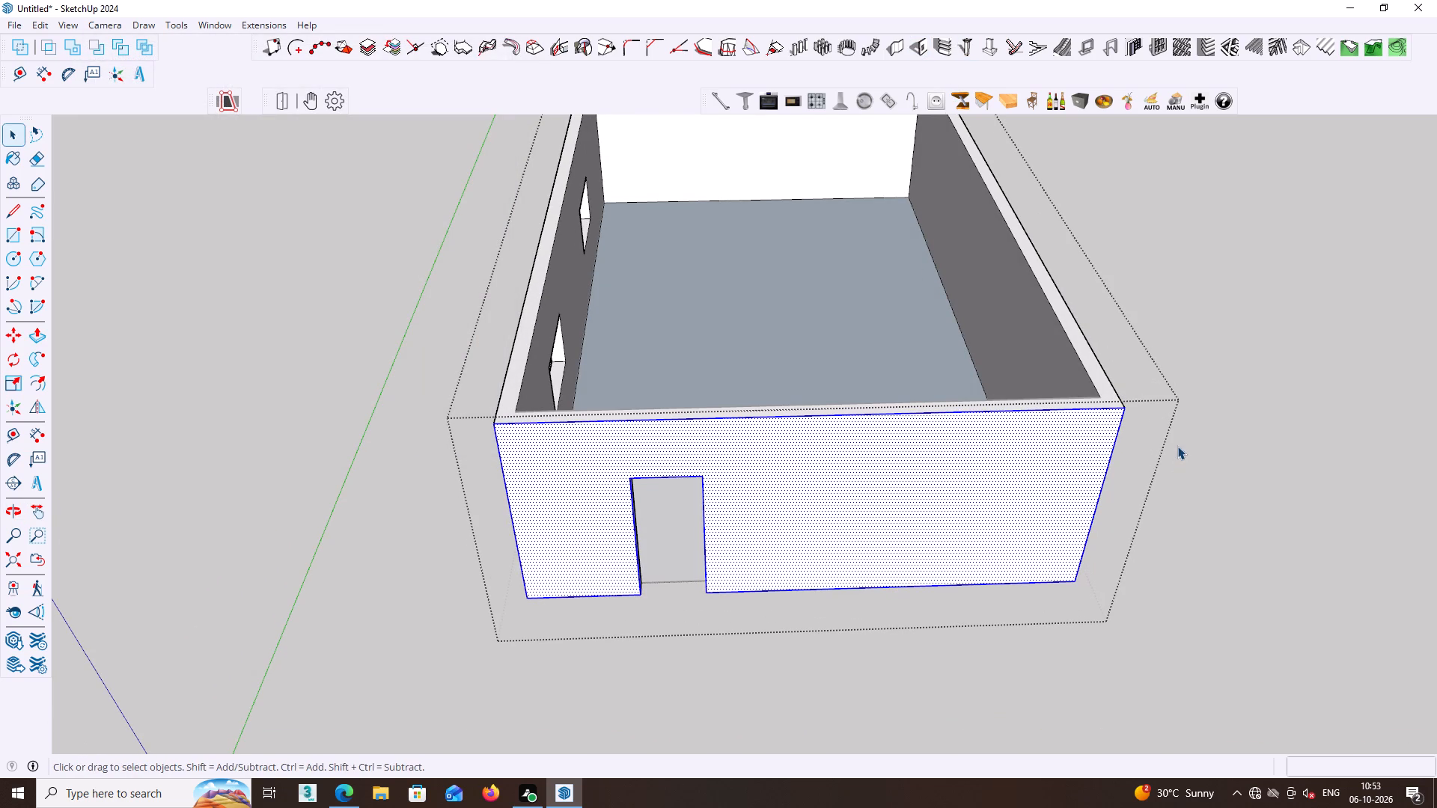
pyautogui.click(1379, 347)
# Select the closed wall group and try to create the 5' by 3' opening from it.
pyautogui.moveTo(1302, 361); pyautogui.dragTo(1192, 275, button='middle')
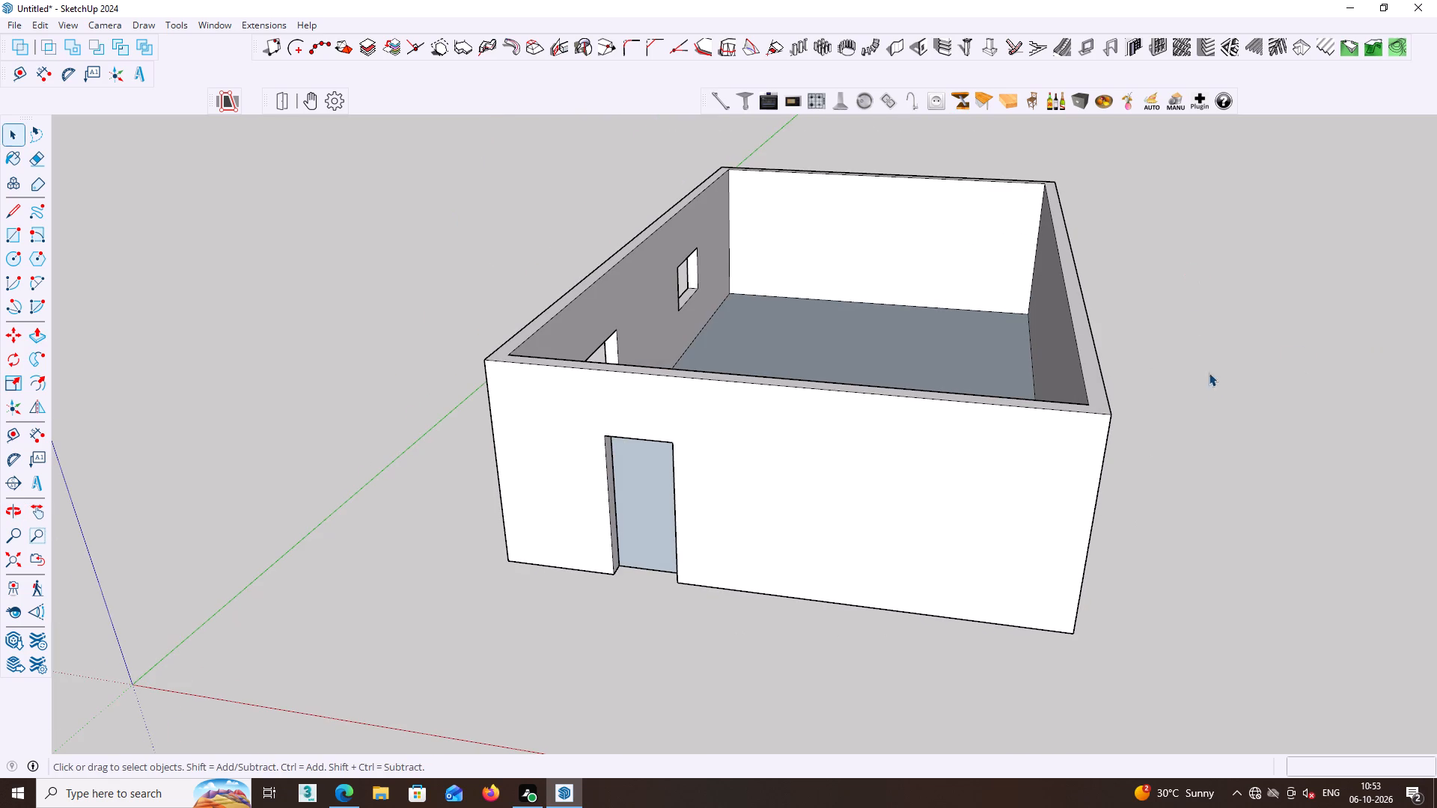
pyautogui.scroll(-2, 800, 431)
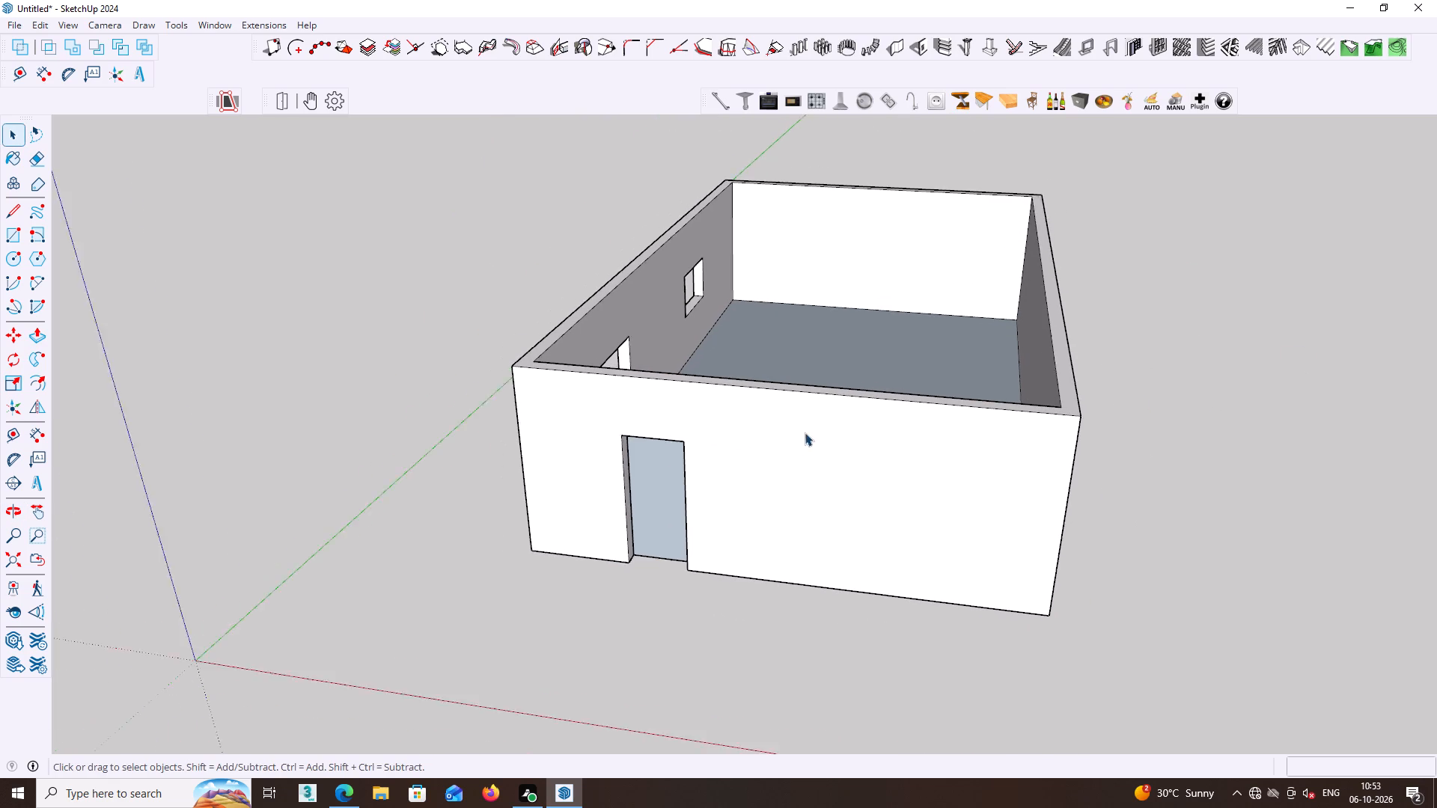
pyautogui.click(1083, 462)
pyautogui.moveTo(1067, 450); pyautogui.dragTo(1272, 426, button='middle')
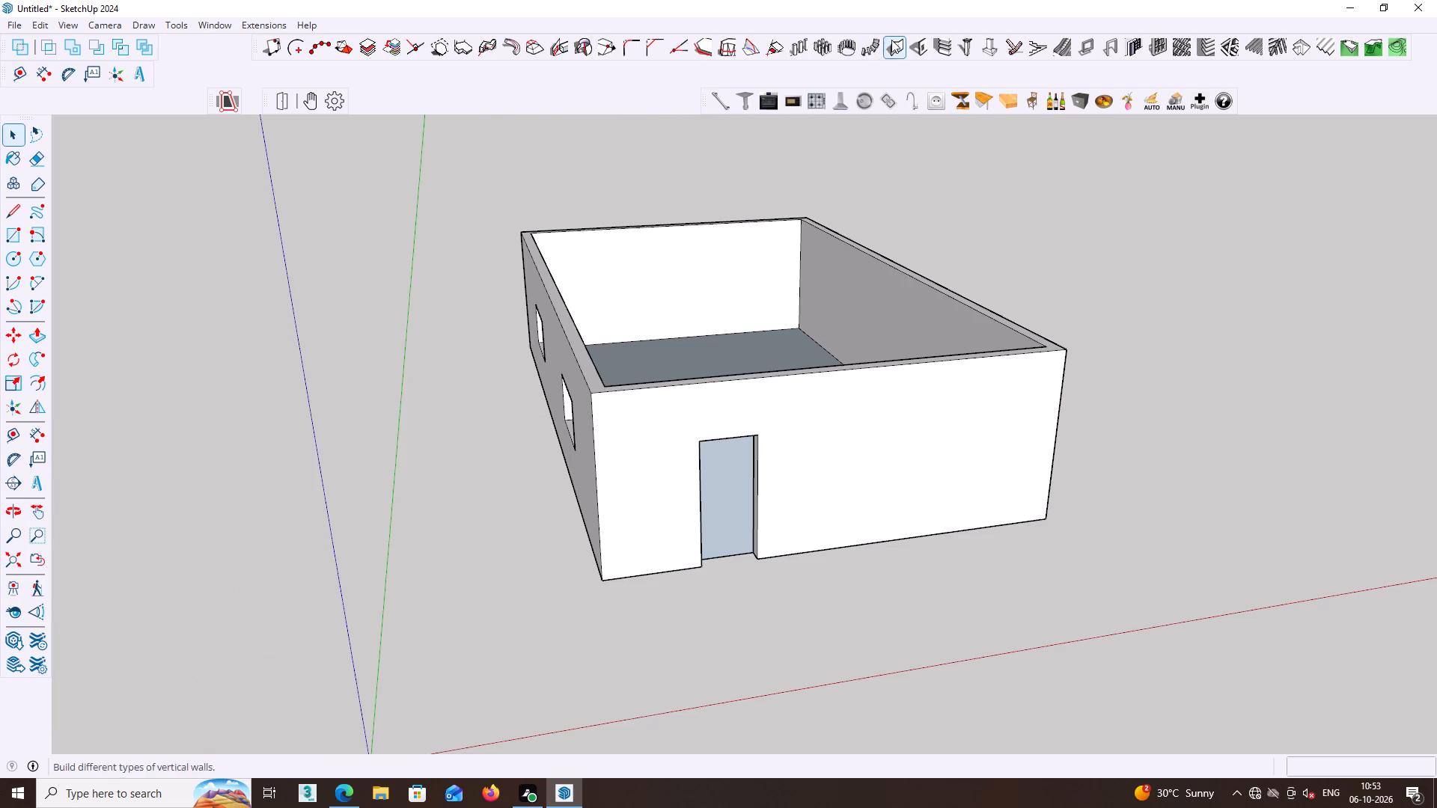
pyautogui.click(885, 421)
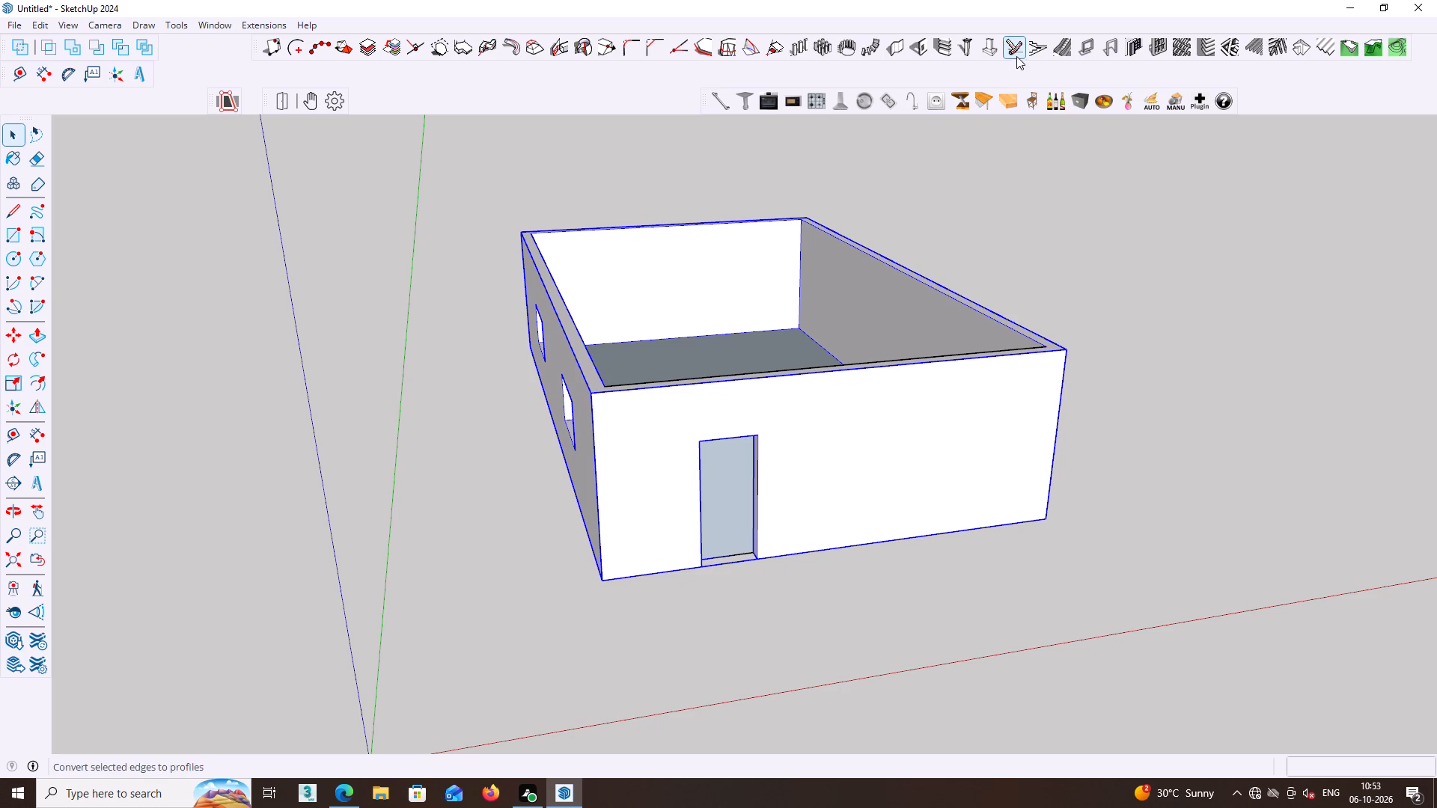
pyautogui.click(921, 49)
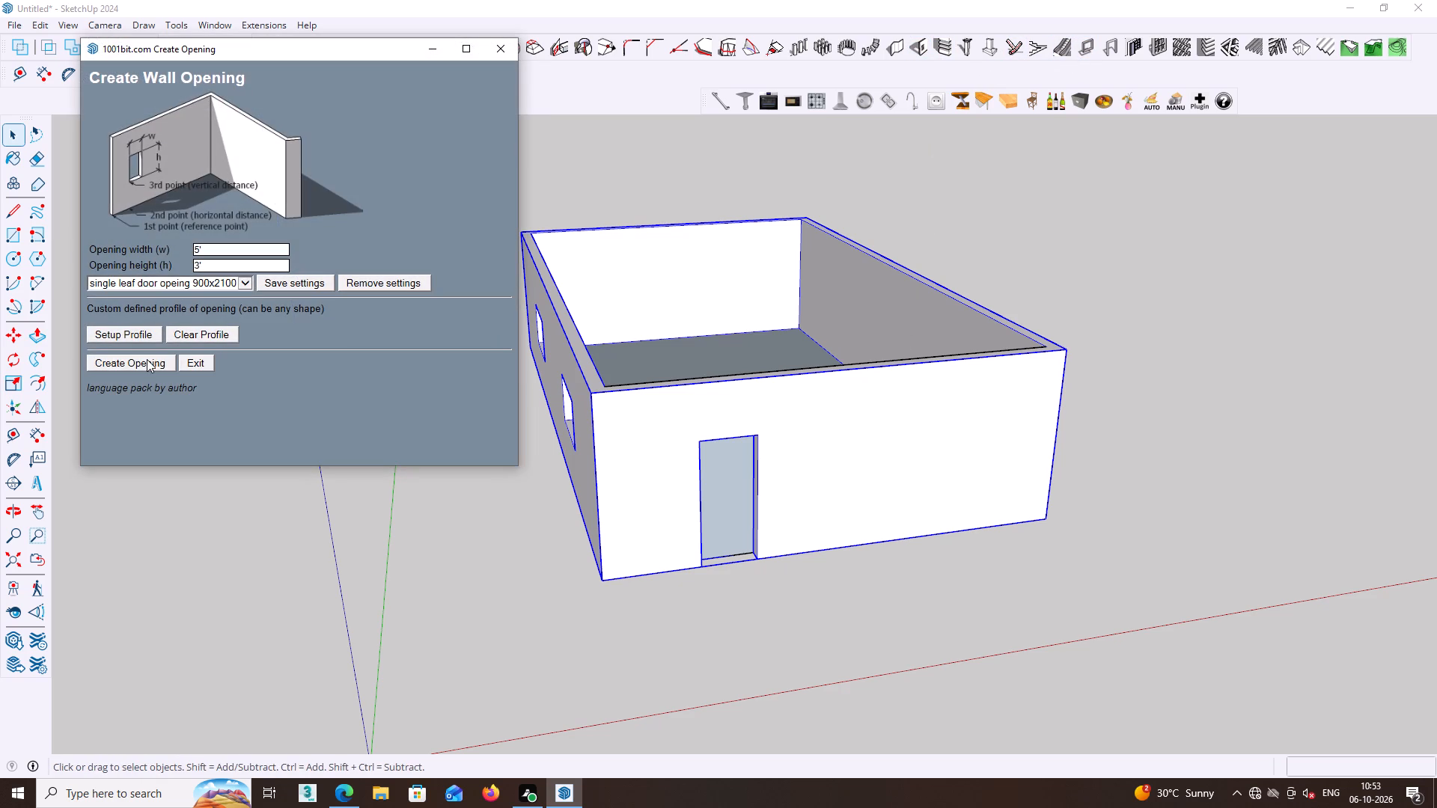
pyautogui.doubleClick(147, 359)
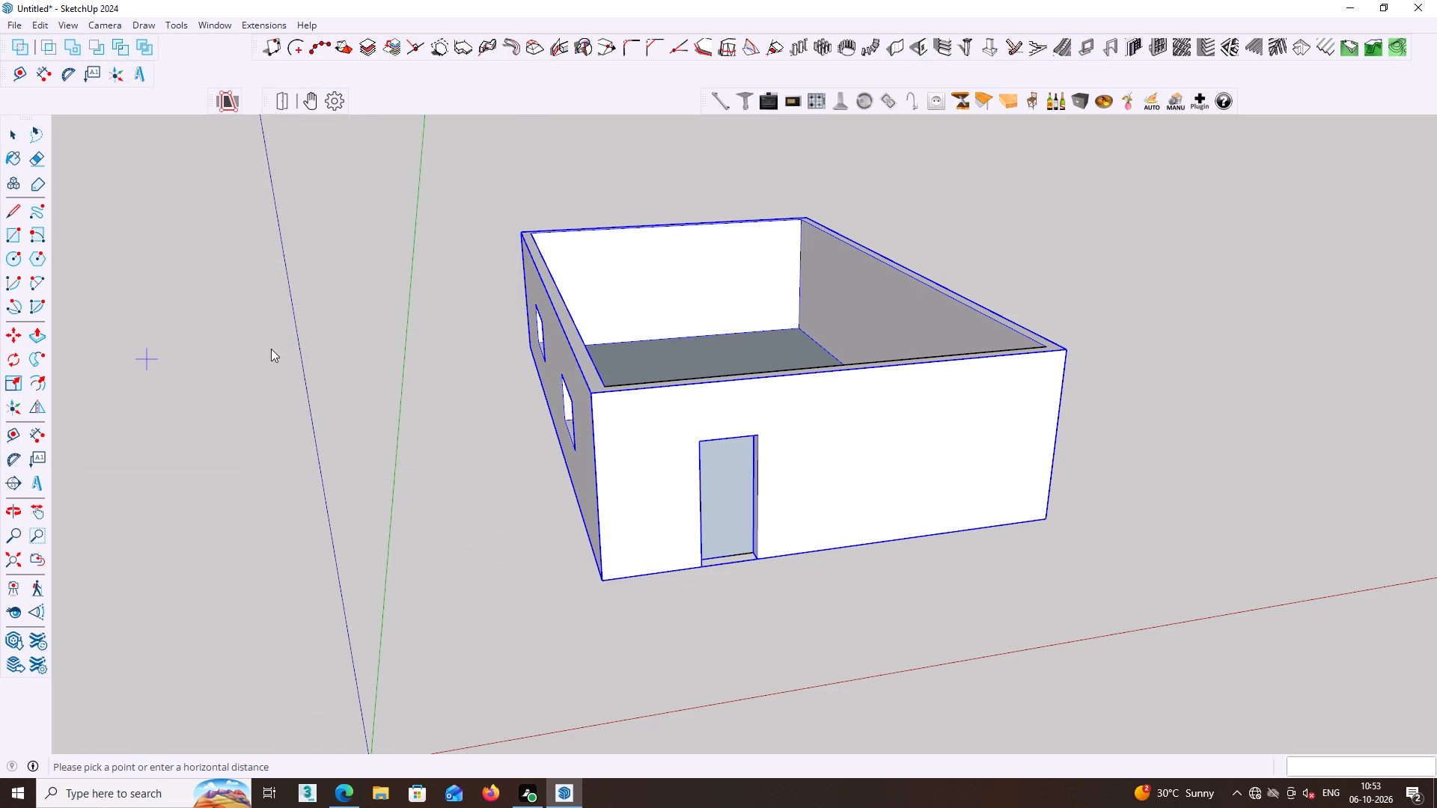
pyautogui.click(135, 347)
# Undo the closing of the wall group and place the 5' by 3' window opening freehand between the door and the far corner.
pyautogui.hotkey('ctrl', 'z')
pyautogui.press('Escape')
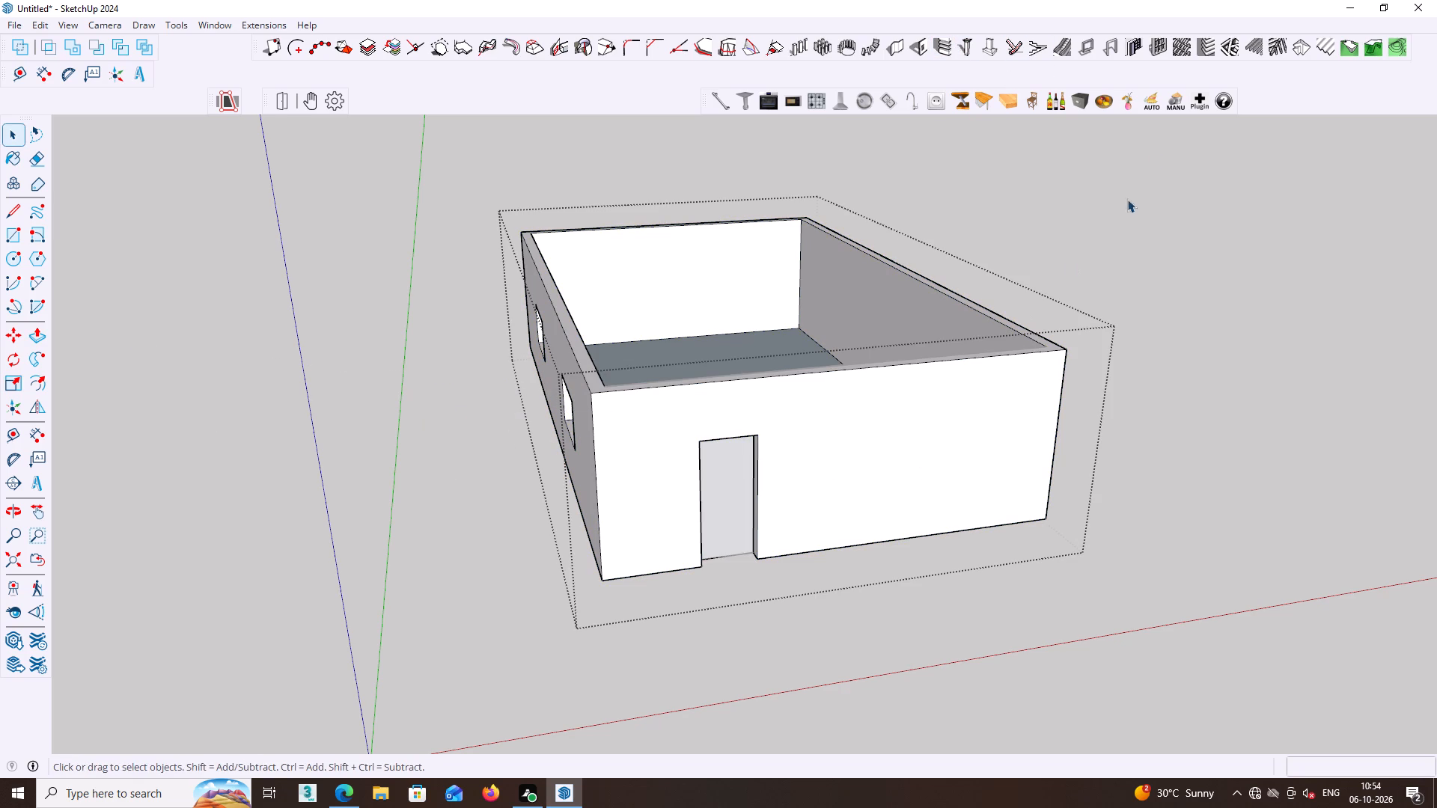
pyautogui.click(919, 47)
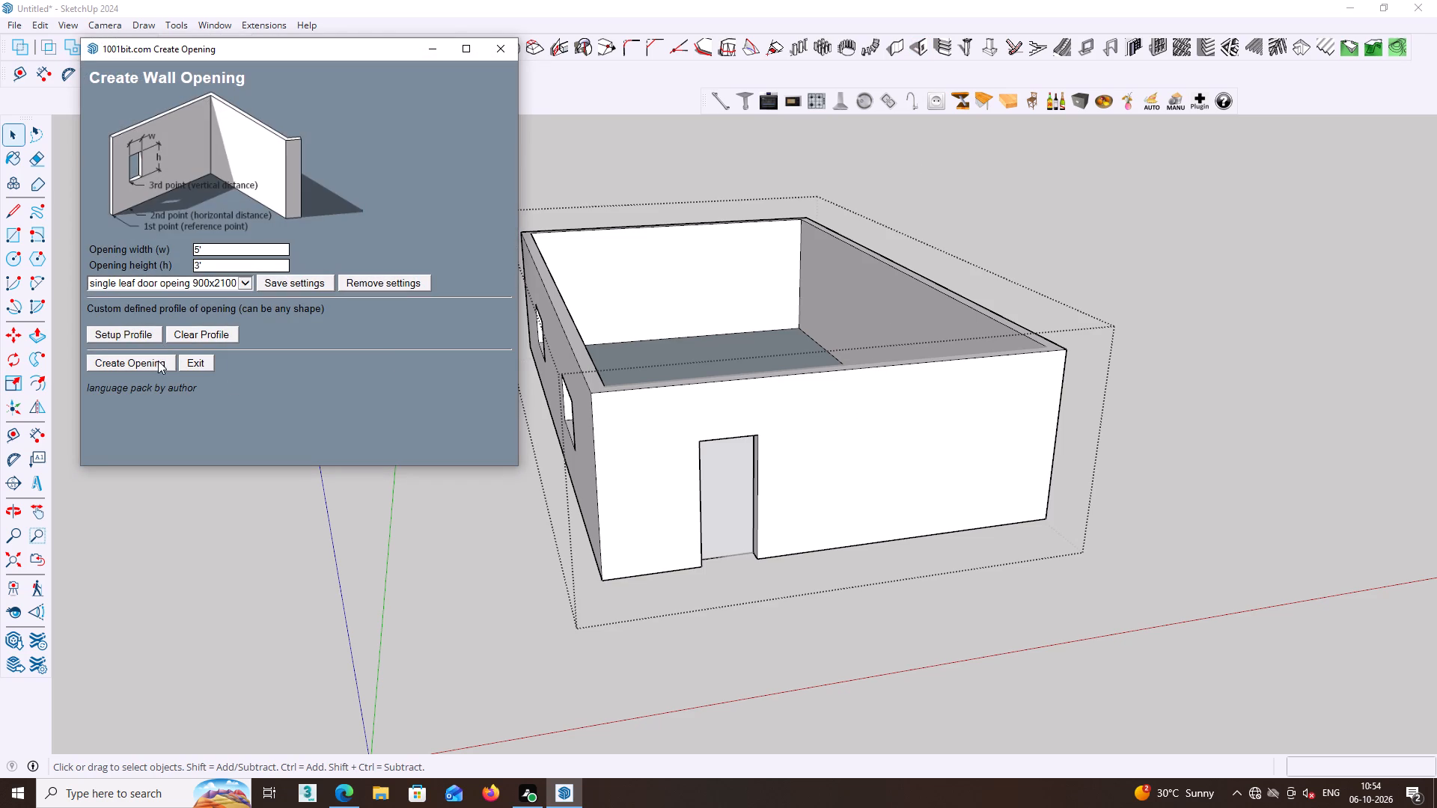
pyautogui.click(158, 361)
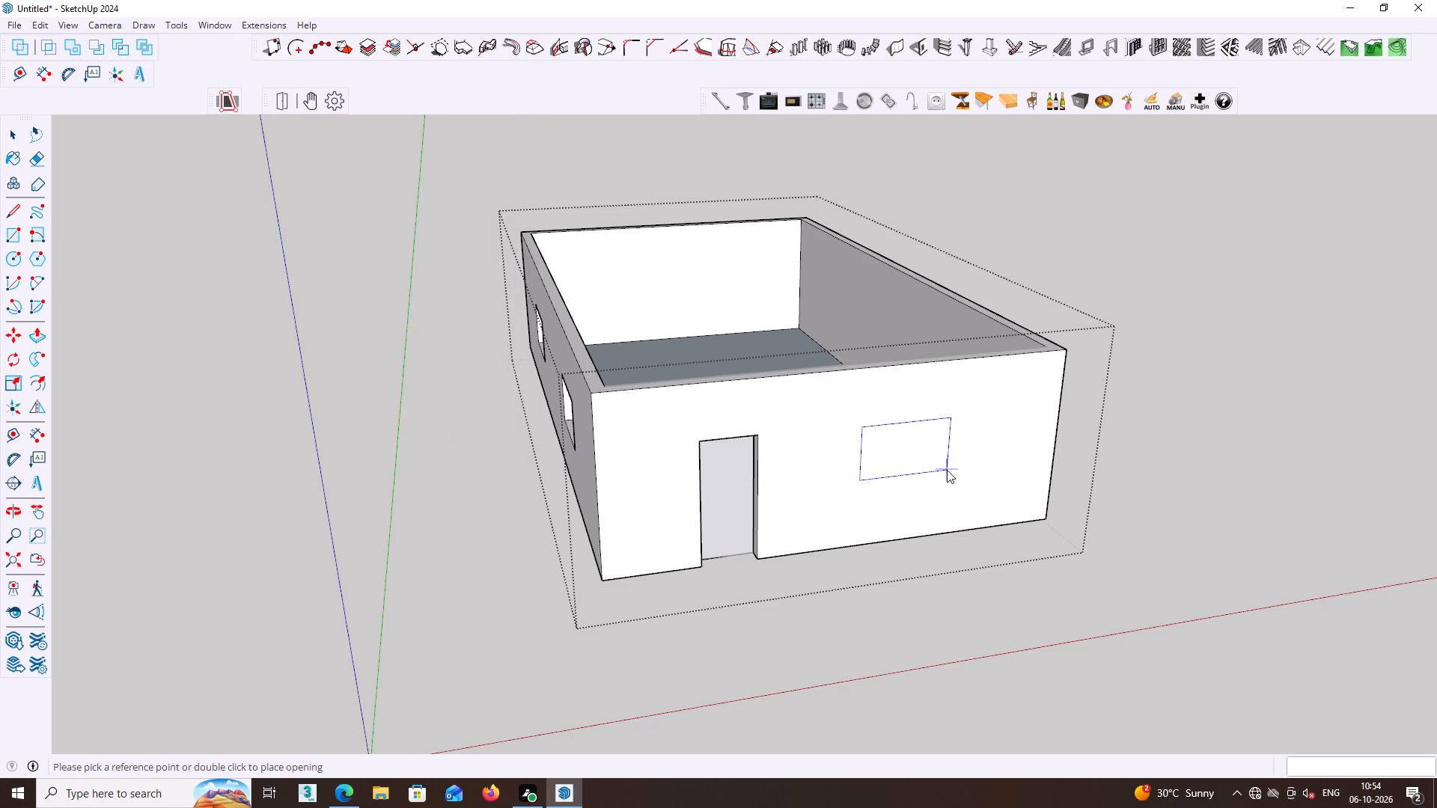
pyautogui.doubleClick(947, 470)
pyautogui.moveTo(929, 467); pyautogui.dragTo(829, 504, button='middle')
pyautogui.scroll(12, 885, 489)
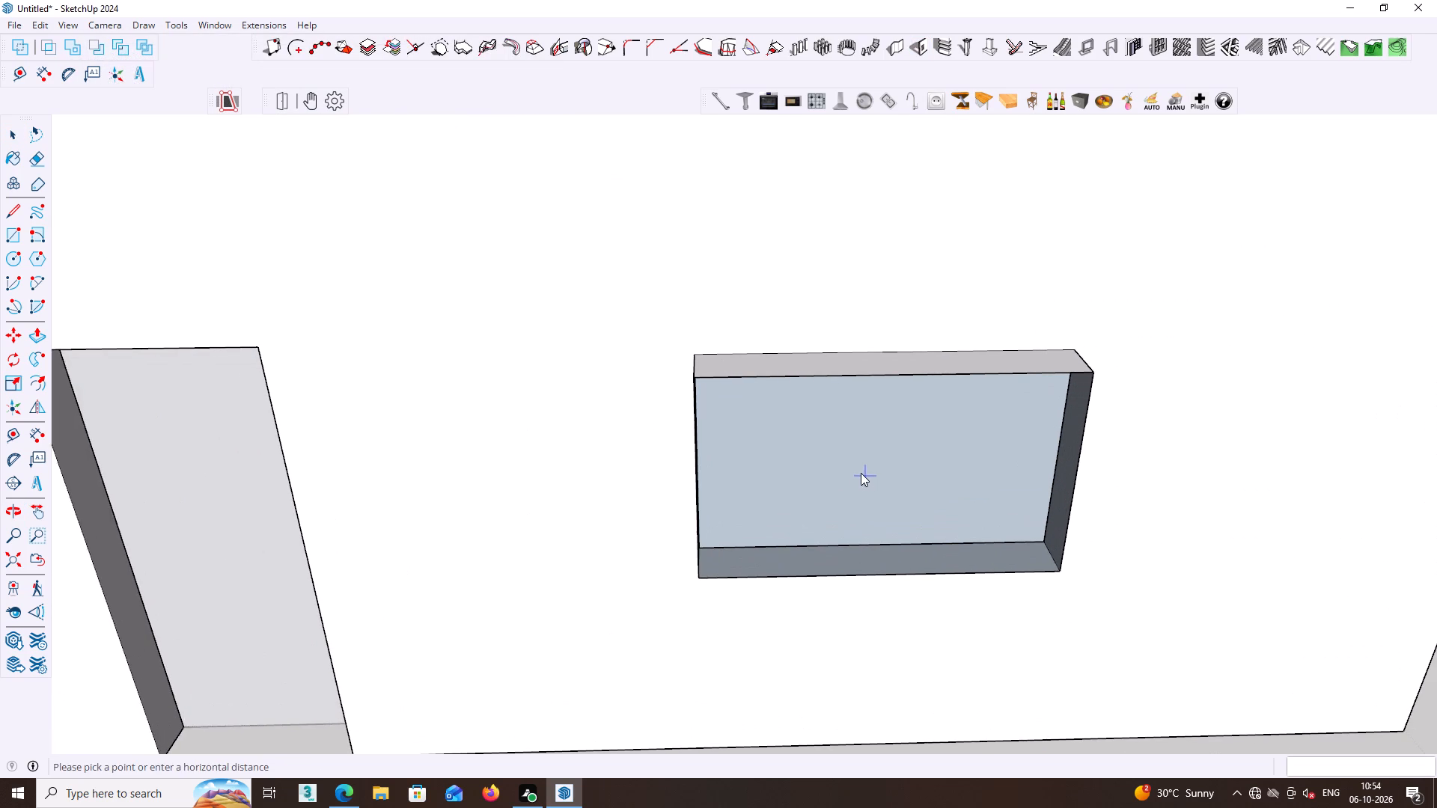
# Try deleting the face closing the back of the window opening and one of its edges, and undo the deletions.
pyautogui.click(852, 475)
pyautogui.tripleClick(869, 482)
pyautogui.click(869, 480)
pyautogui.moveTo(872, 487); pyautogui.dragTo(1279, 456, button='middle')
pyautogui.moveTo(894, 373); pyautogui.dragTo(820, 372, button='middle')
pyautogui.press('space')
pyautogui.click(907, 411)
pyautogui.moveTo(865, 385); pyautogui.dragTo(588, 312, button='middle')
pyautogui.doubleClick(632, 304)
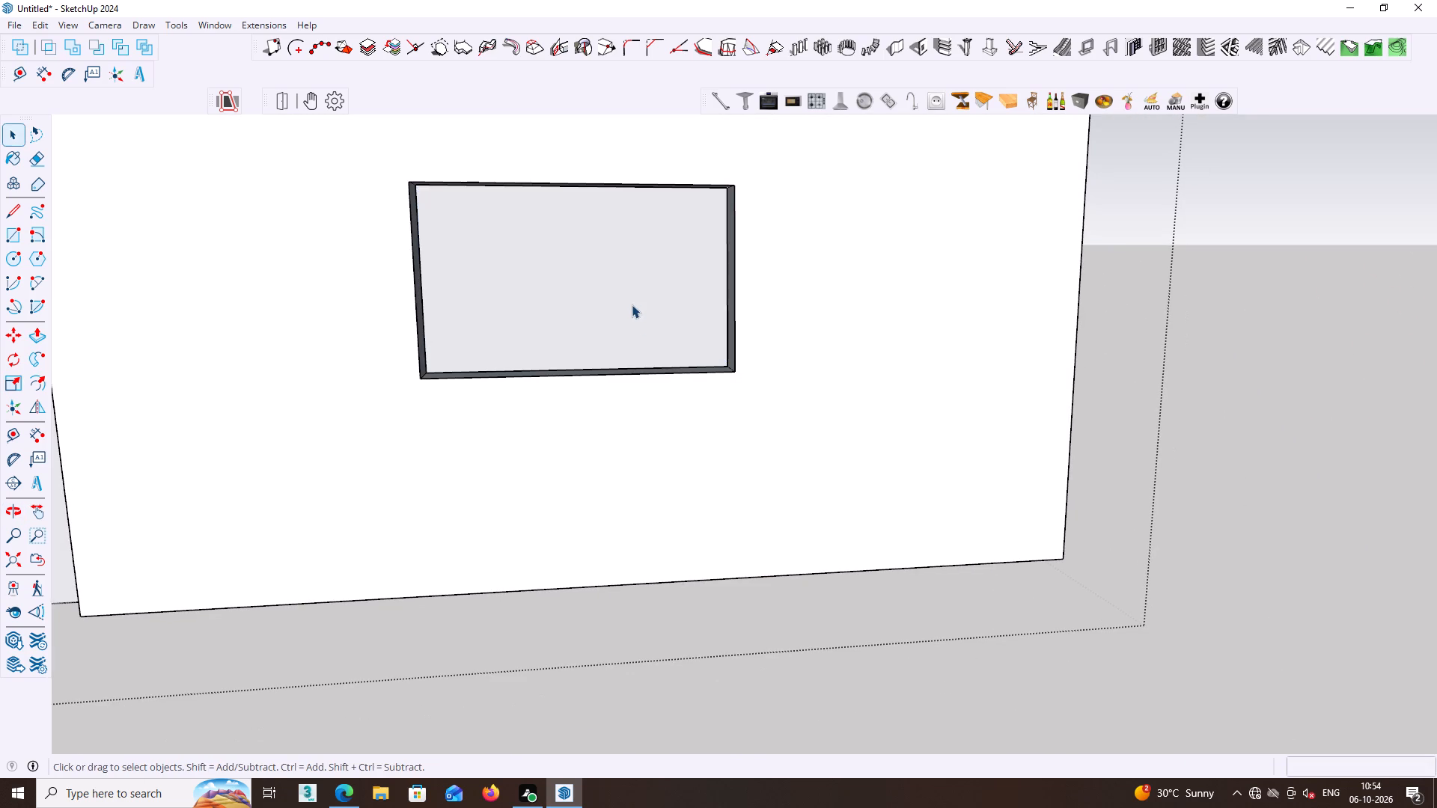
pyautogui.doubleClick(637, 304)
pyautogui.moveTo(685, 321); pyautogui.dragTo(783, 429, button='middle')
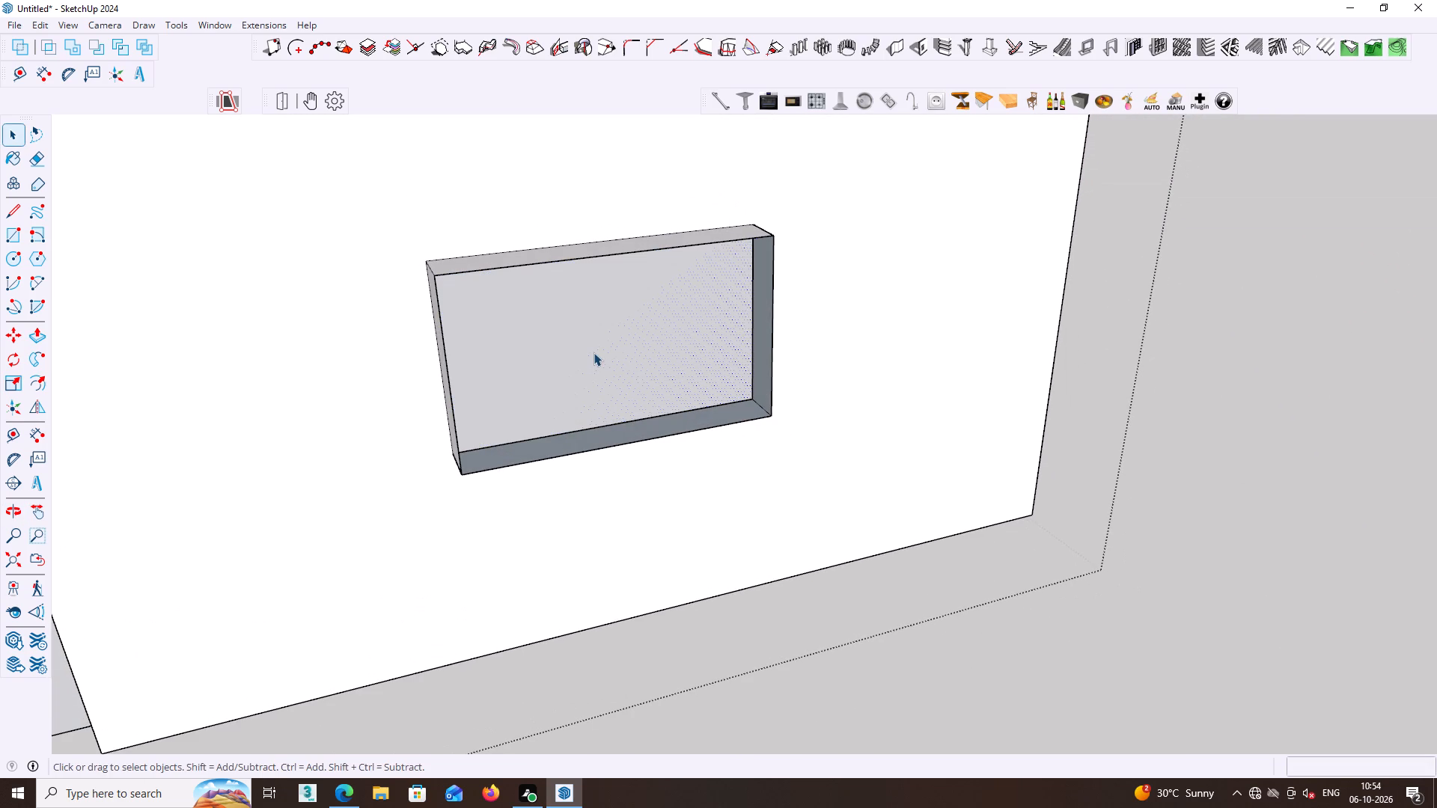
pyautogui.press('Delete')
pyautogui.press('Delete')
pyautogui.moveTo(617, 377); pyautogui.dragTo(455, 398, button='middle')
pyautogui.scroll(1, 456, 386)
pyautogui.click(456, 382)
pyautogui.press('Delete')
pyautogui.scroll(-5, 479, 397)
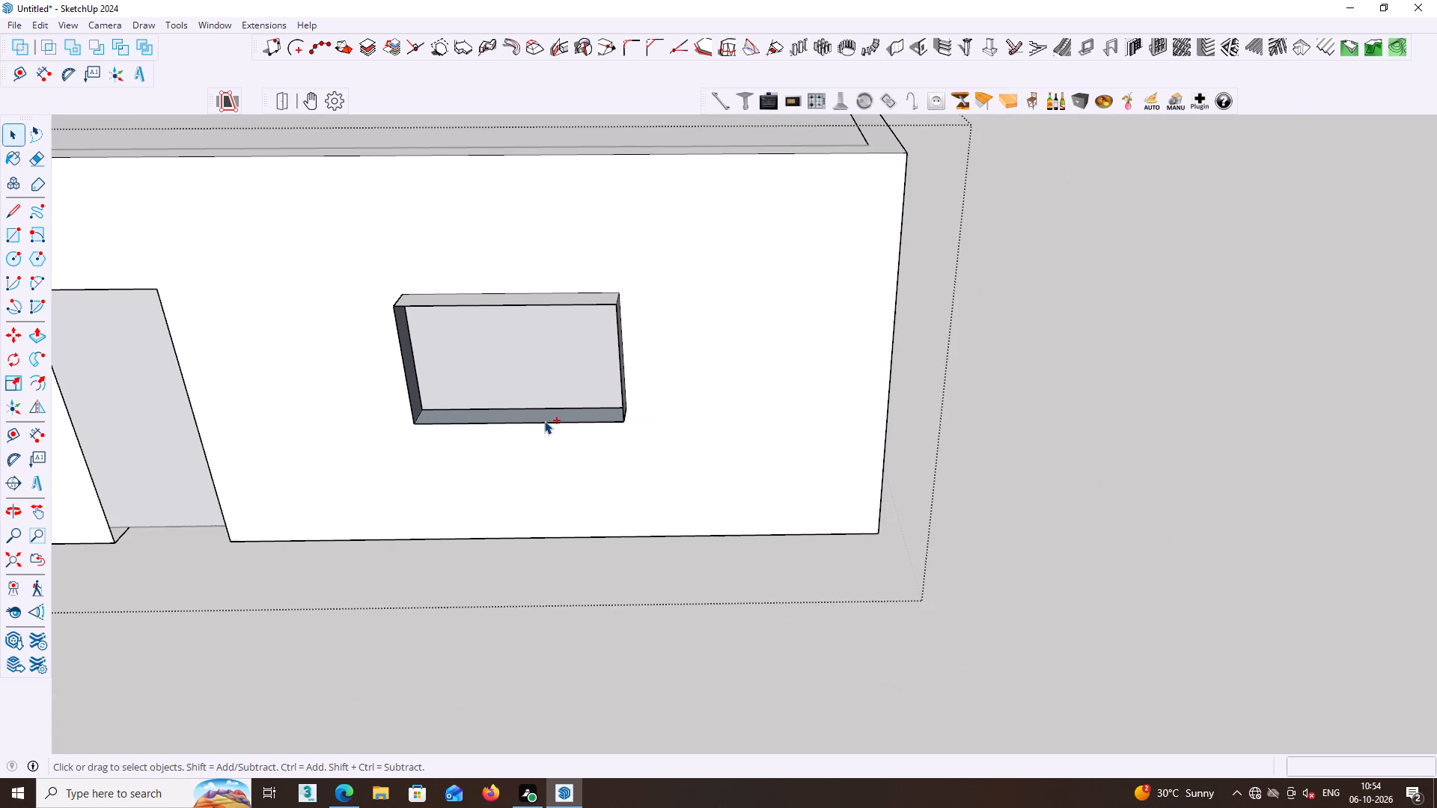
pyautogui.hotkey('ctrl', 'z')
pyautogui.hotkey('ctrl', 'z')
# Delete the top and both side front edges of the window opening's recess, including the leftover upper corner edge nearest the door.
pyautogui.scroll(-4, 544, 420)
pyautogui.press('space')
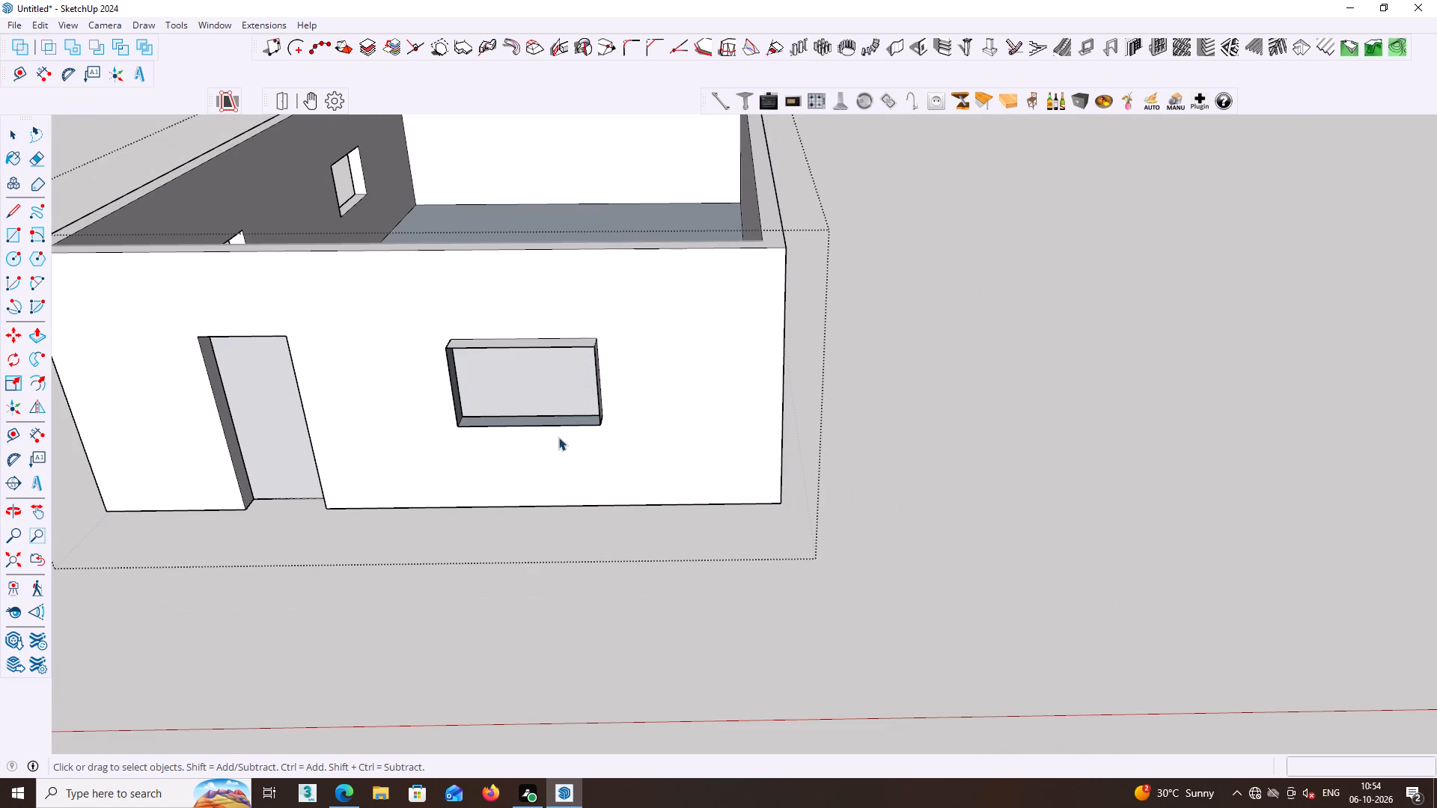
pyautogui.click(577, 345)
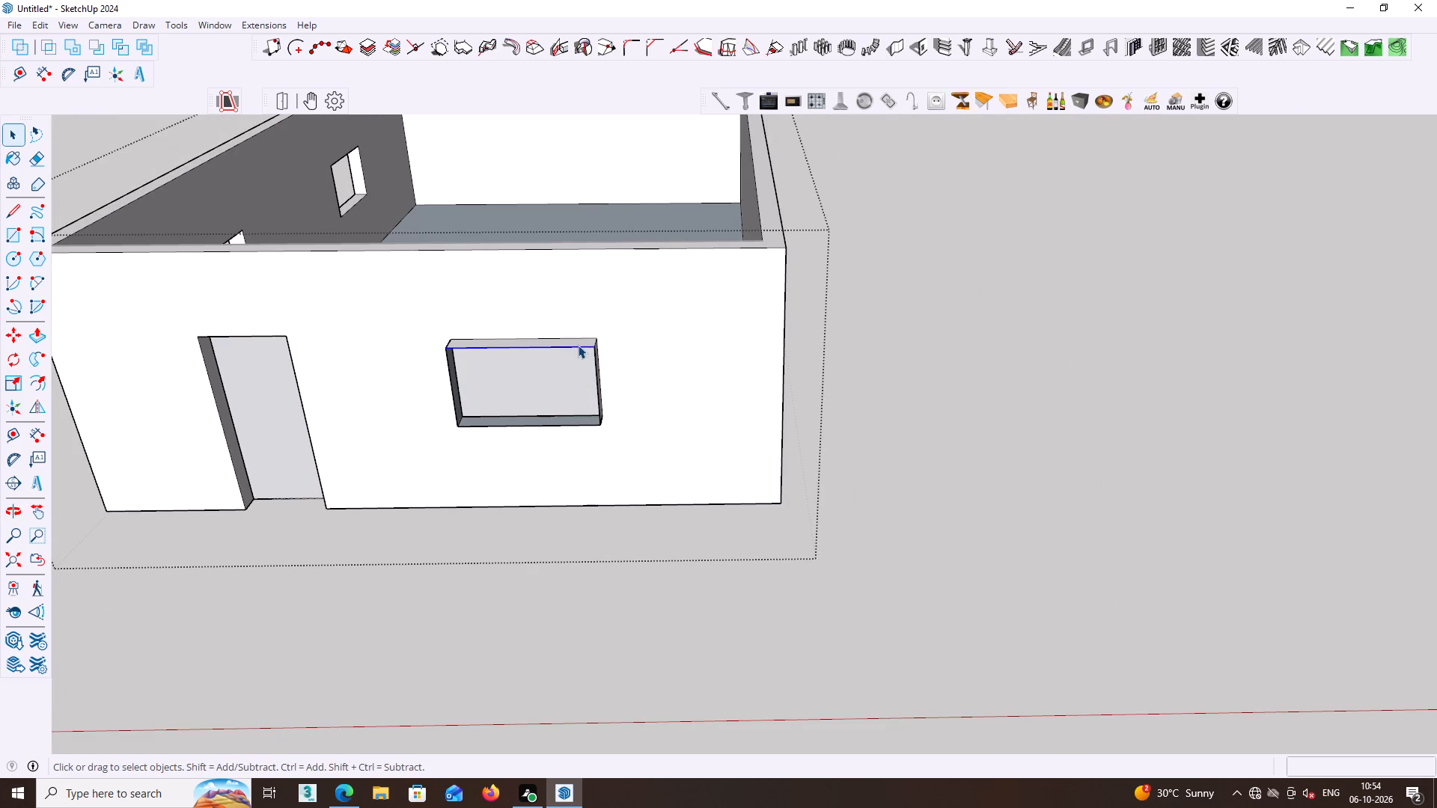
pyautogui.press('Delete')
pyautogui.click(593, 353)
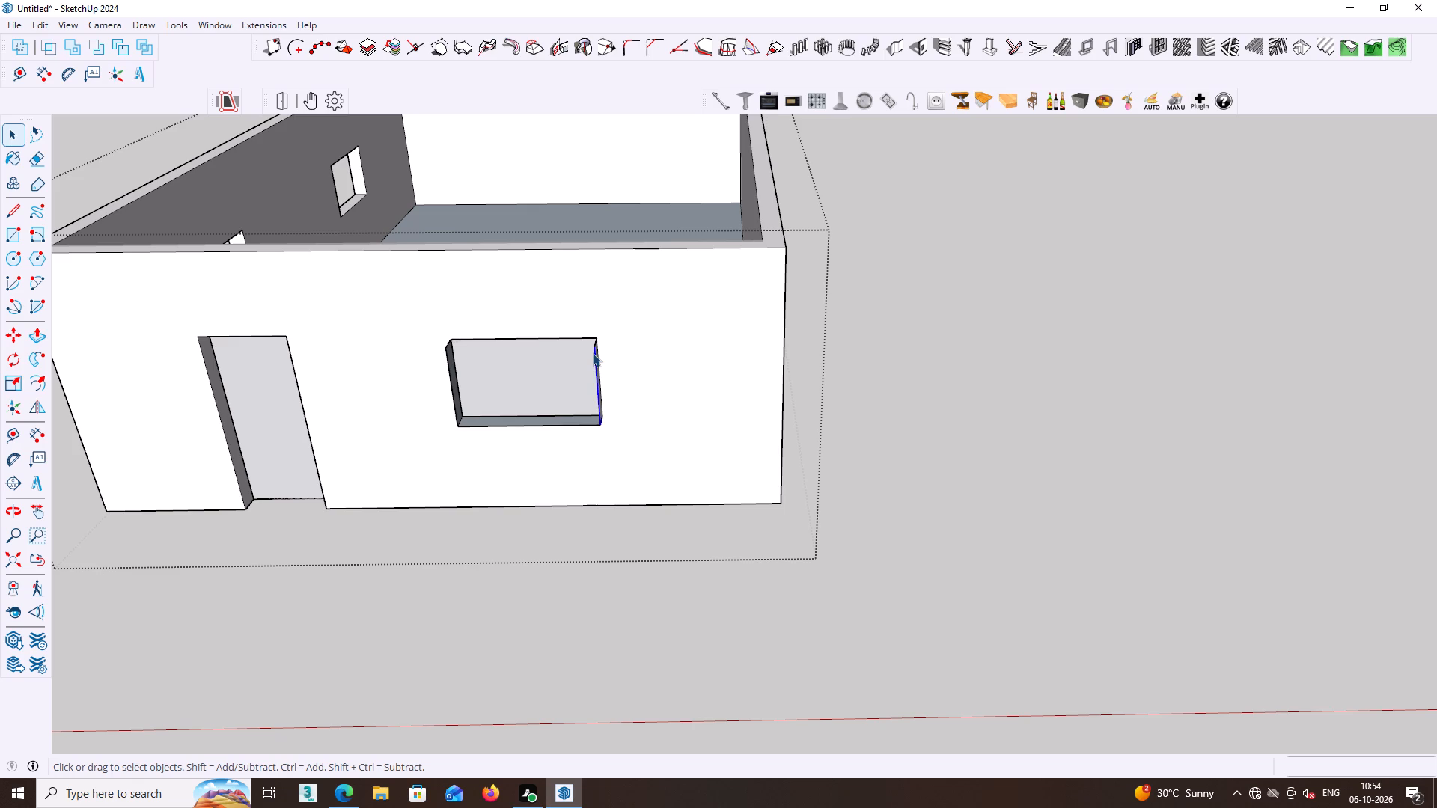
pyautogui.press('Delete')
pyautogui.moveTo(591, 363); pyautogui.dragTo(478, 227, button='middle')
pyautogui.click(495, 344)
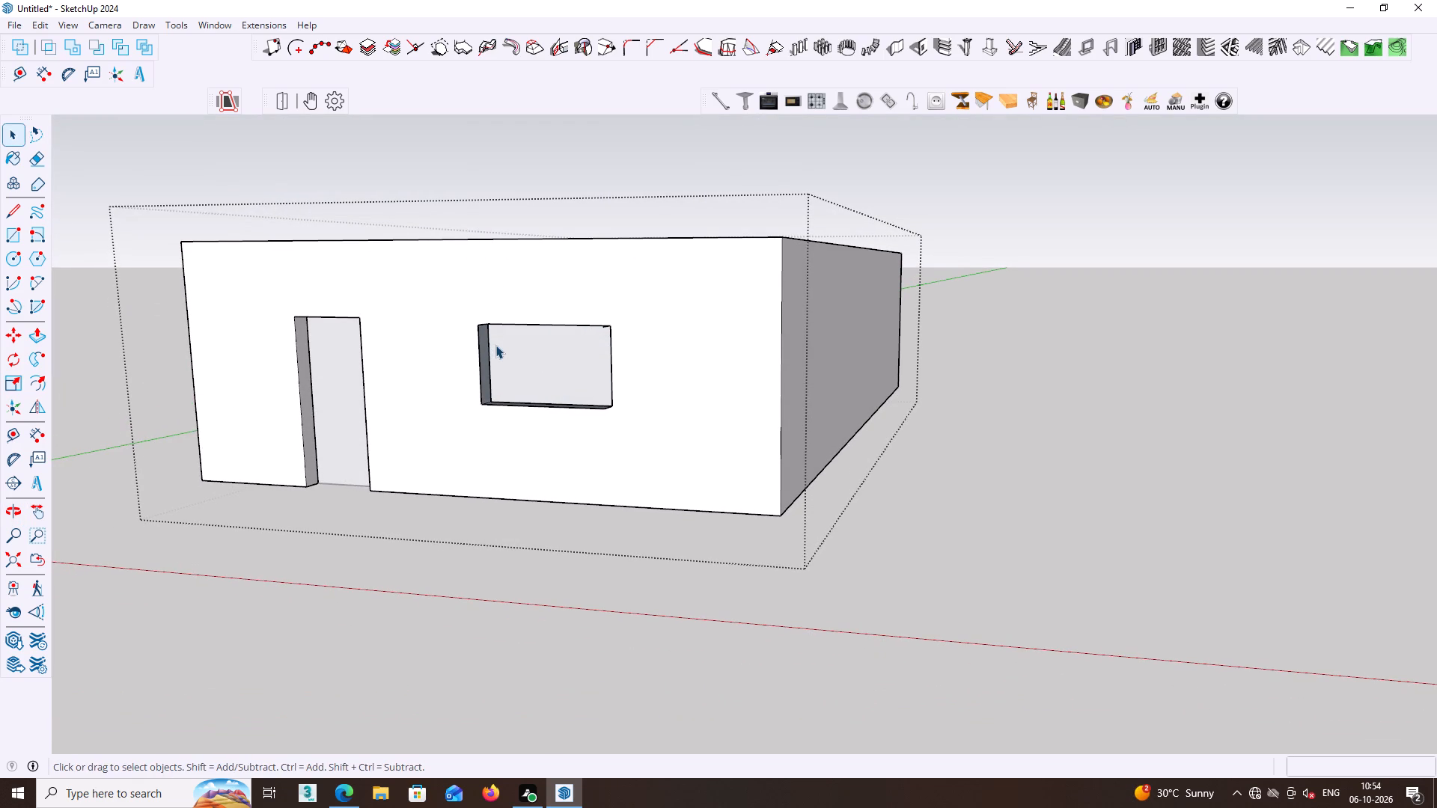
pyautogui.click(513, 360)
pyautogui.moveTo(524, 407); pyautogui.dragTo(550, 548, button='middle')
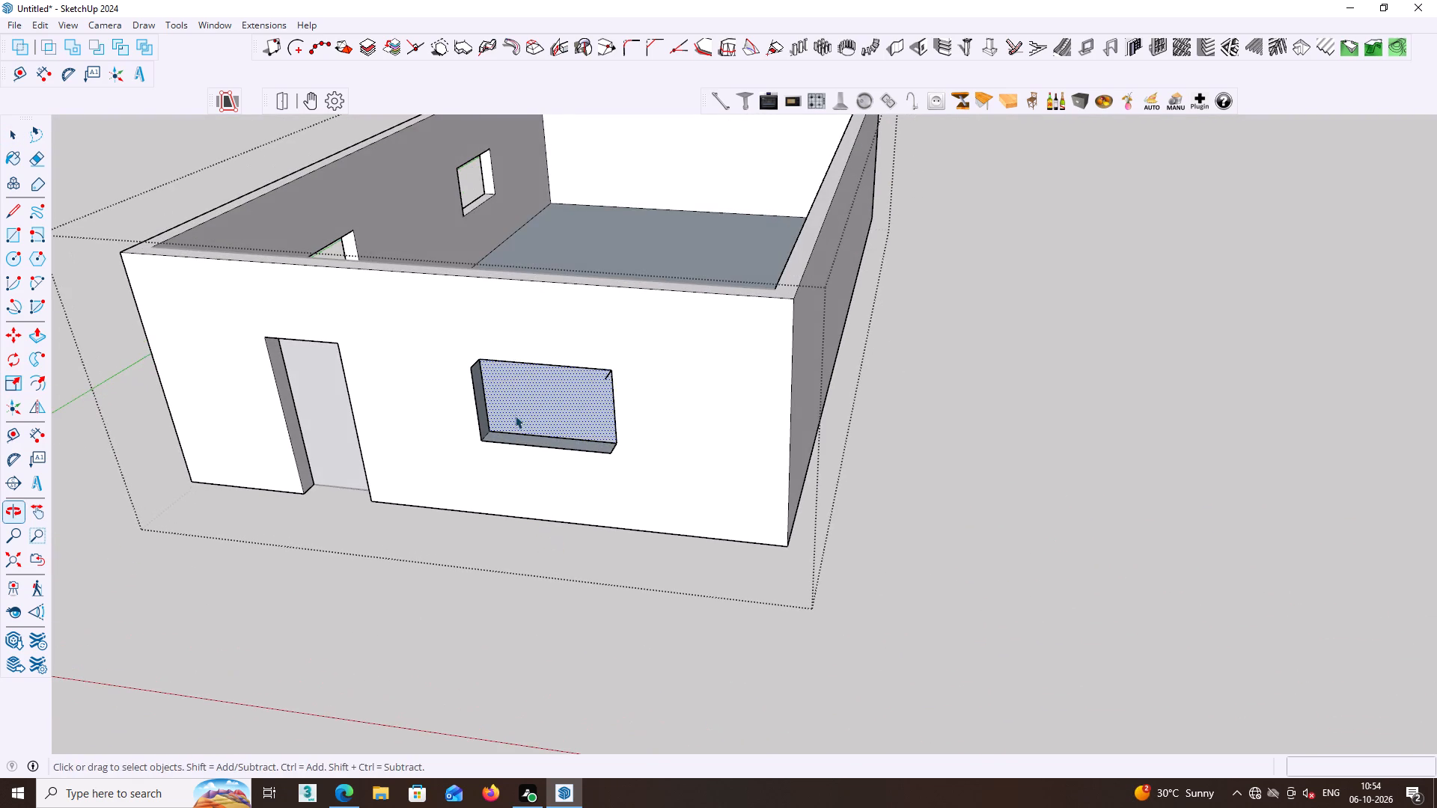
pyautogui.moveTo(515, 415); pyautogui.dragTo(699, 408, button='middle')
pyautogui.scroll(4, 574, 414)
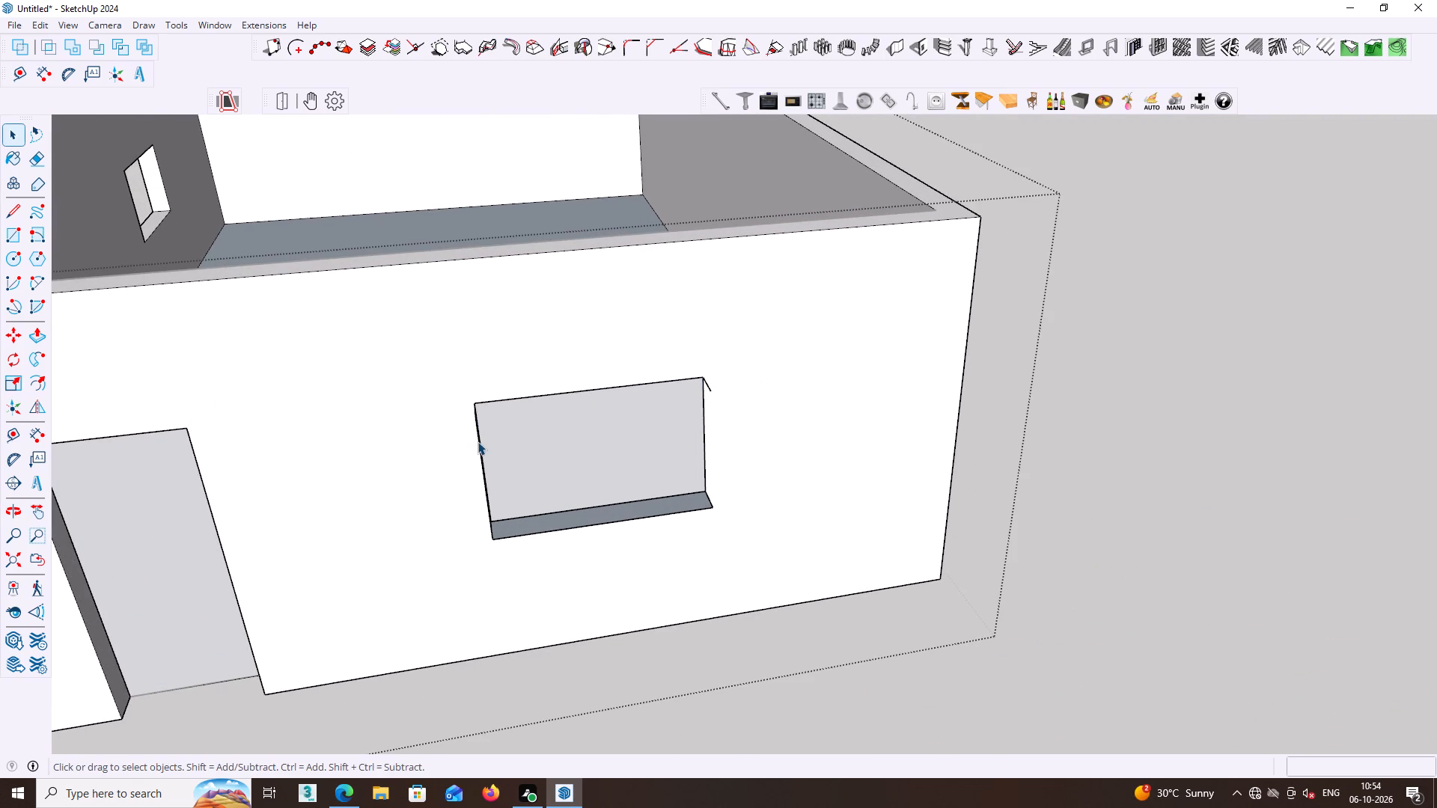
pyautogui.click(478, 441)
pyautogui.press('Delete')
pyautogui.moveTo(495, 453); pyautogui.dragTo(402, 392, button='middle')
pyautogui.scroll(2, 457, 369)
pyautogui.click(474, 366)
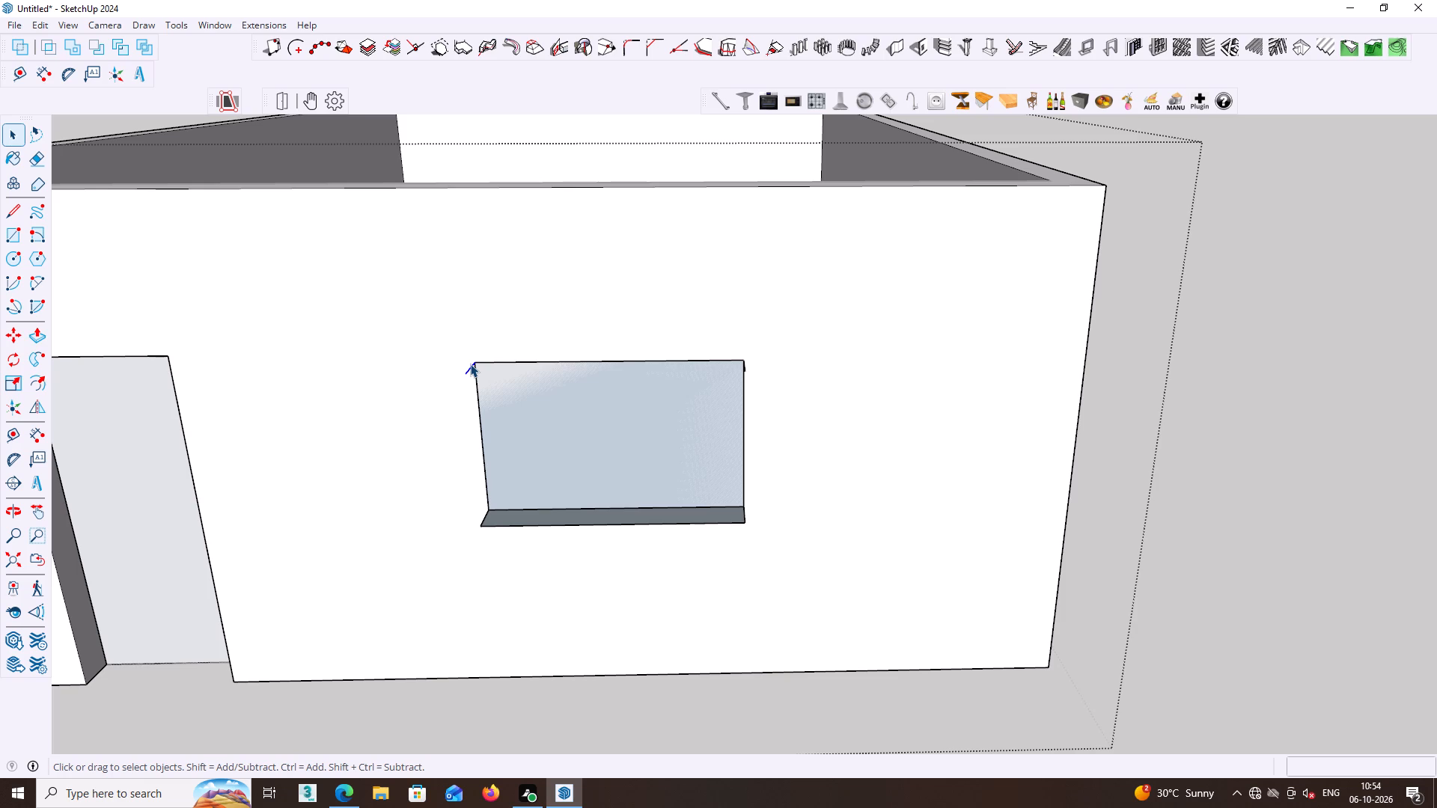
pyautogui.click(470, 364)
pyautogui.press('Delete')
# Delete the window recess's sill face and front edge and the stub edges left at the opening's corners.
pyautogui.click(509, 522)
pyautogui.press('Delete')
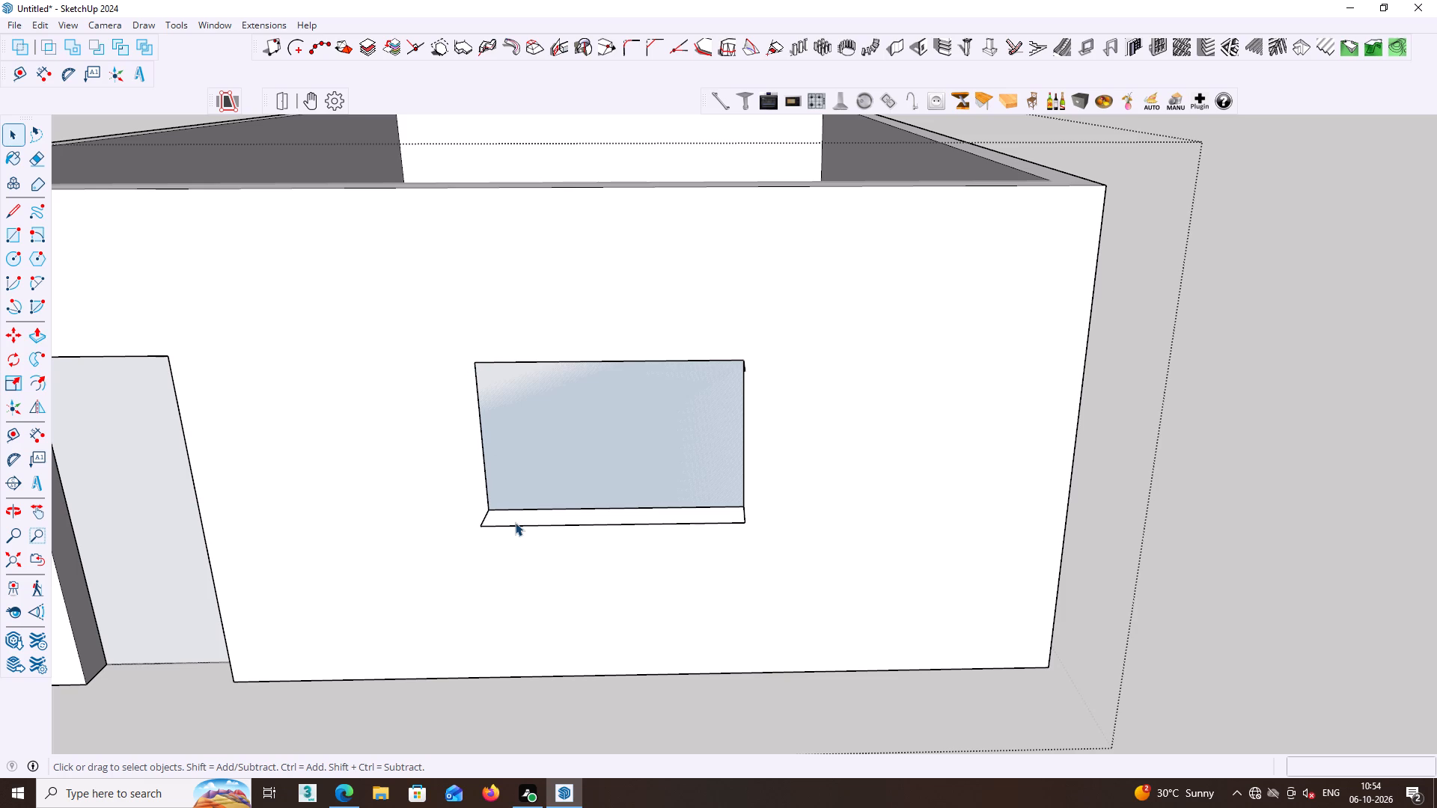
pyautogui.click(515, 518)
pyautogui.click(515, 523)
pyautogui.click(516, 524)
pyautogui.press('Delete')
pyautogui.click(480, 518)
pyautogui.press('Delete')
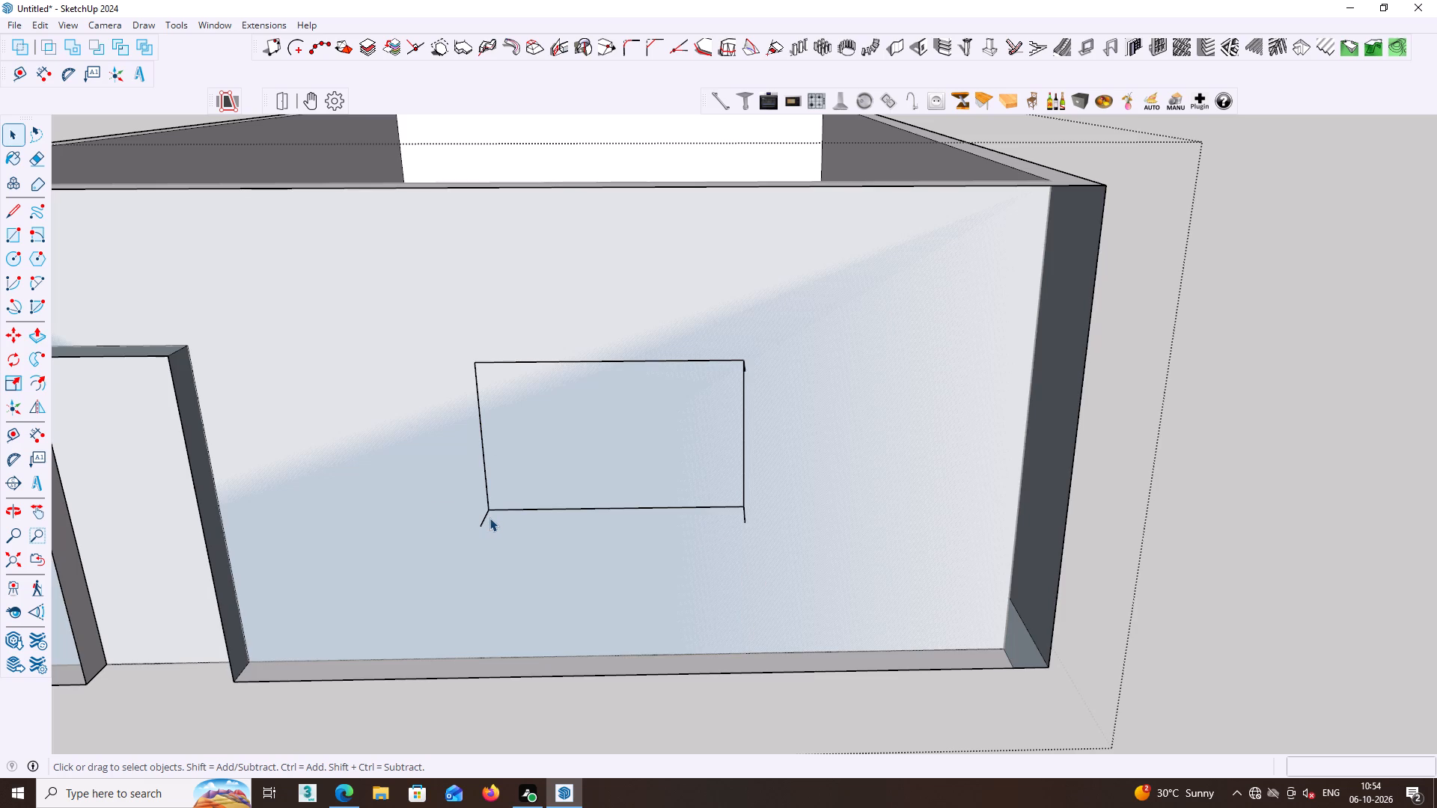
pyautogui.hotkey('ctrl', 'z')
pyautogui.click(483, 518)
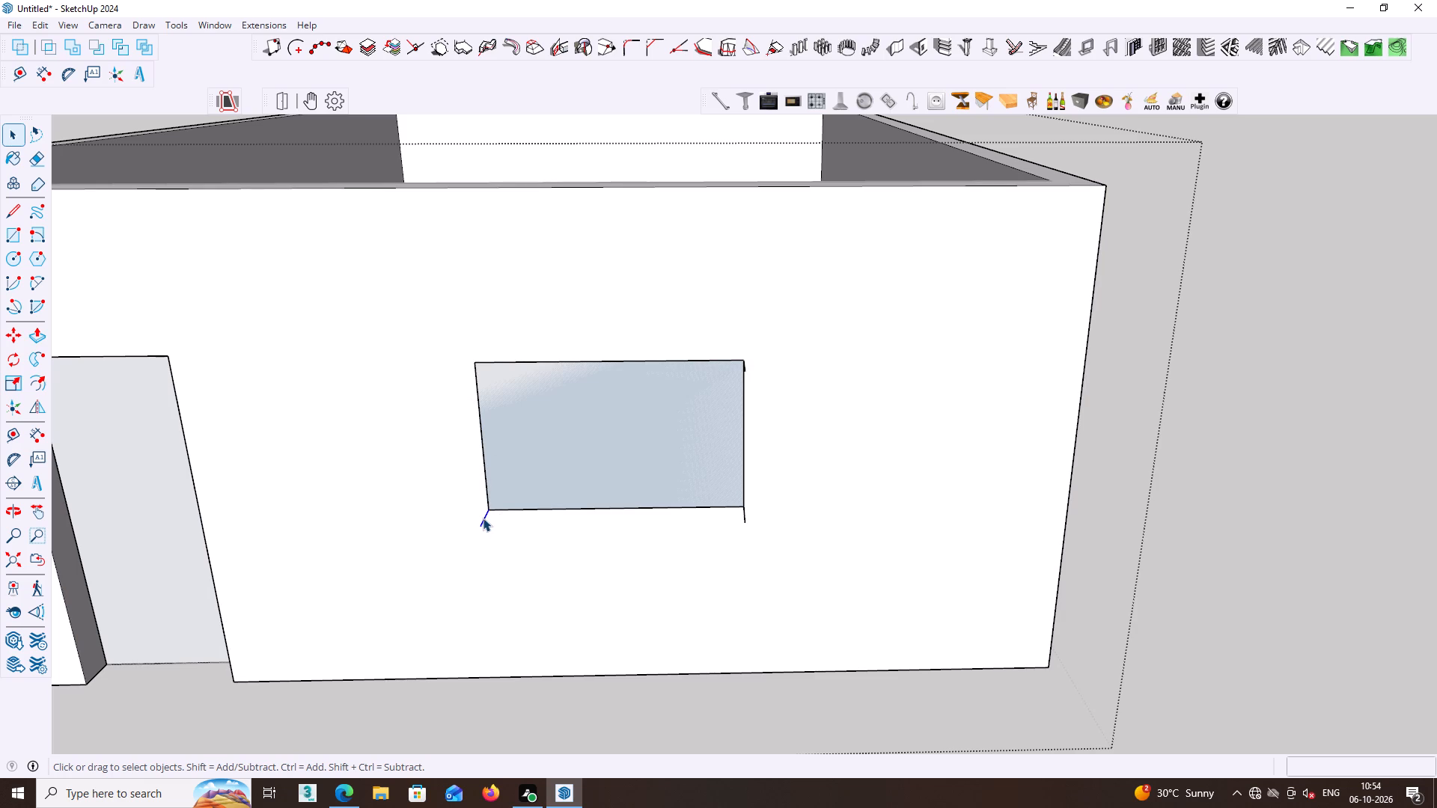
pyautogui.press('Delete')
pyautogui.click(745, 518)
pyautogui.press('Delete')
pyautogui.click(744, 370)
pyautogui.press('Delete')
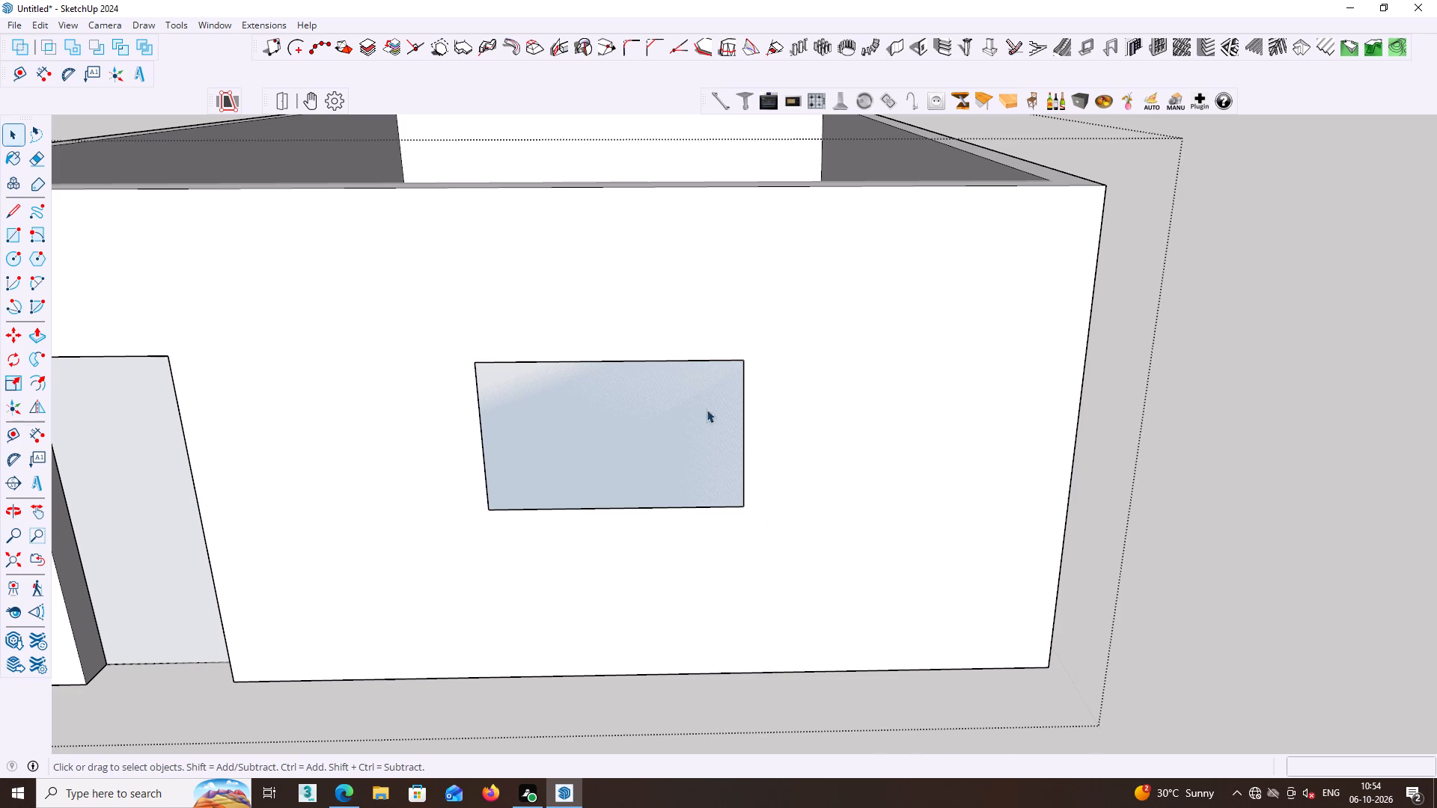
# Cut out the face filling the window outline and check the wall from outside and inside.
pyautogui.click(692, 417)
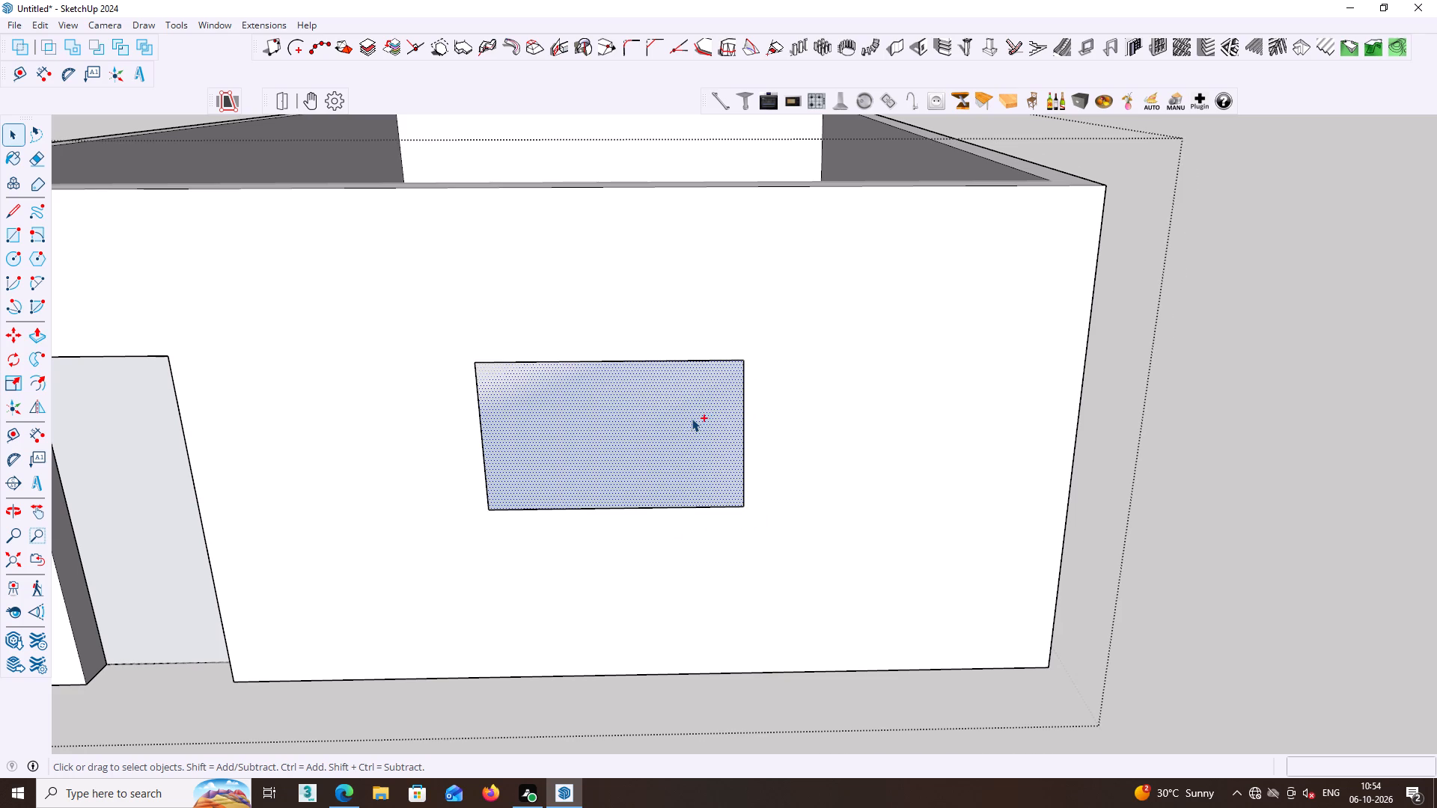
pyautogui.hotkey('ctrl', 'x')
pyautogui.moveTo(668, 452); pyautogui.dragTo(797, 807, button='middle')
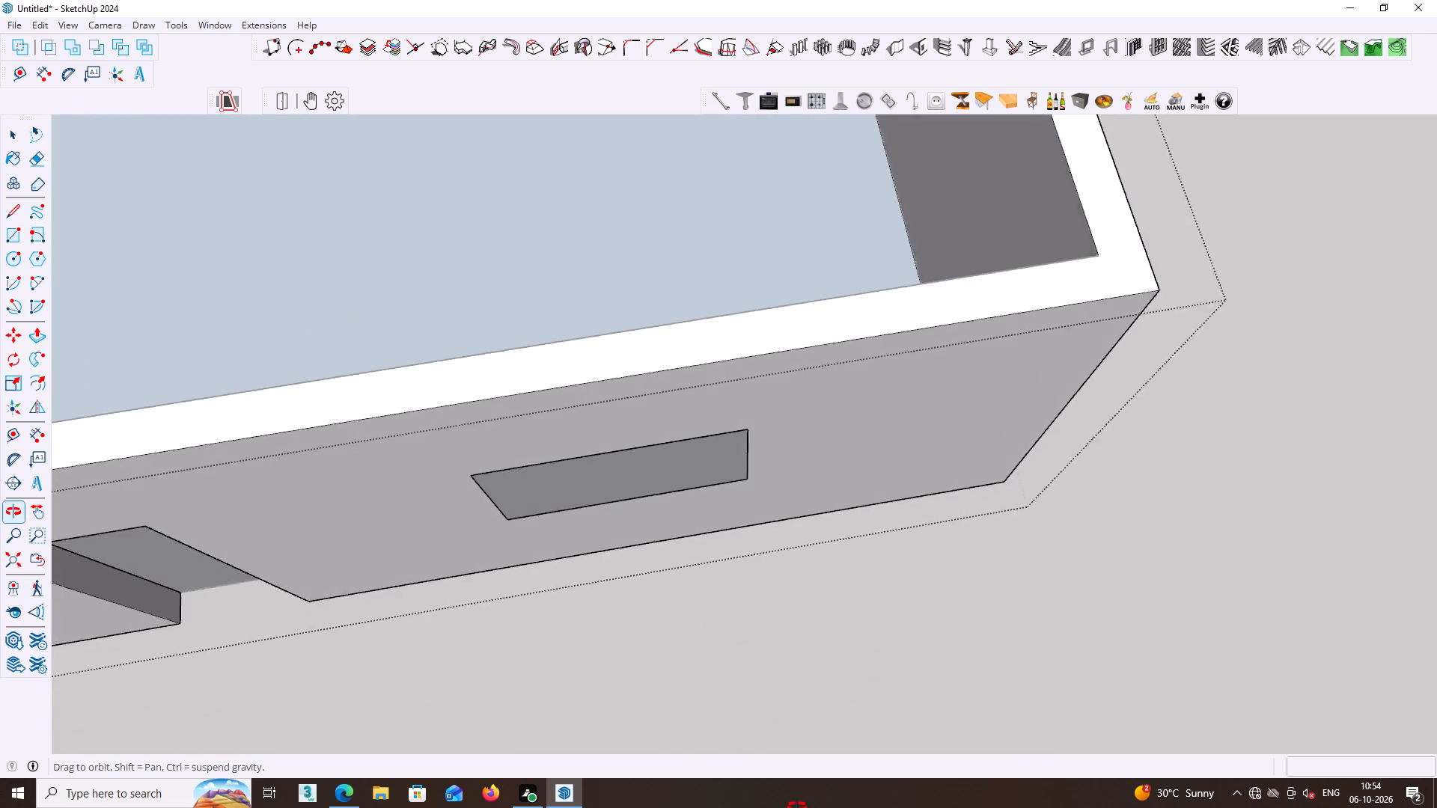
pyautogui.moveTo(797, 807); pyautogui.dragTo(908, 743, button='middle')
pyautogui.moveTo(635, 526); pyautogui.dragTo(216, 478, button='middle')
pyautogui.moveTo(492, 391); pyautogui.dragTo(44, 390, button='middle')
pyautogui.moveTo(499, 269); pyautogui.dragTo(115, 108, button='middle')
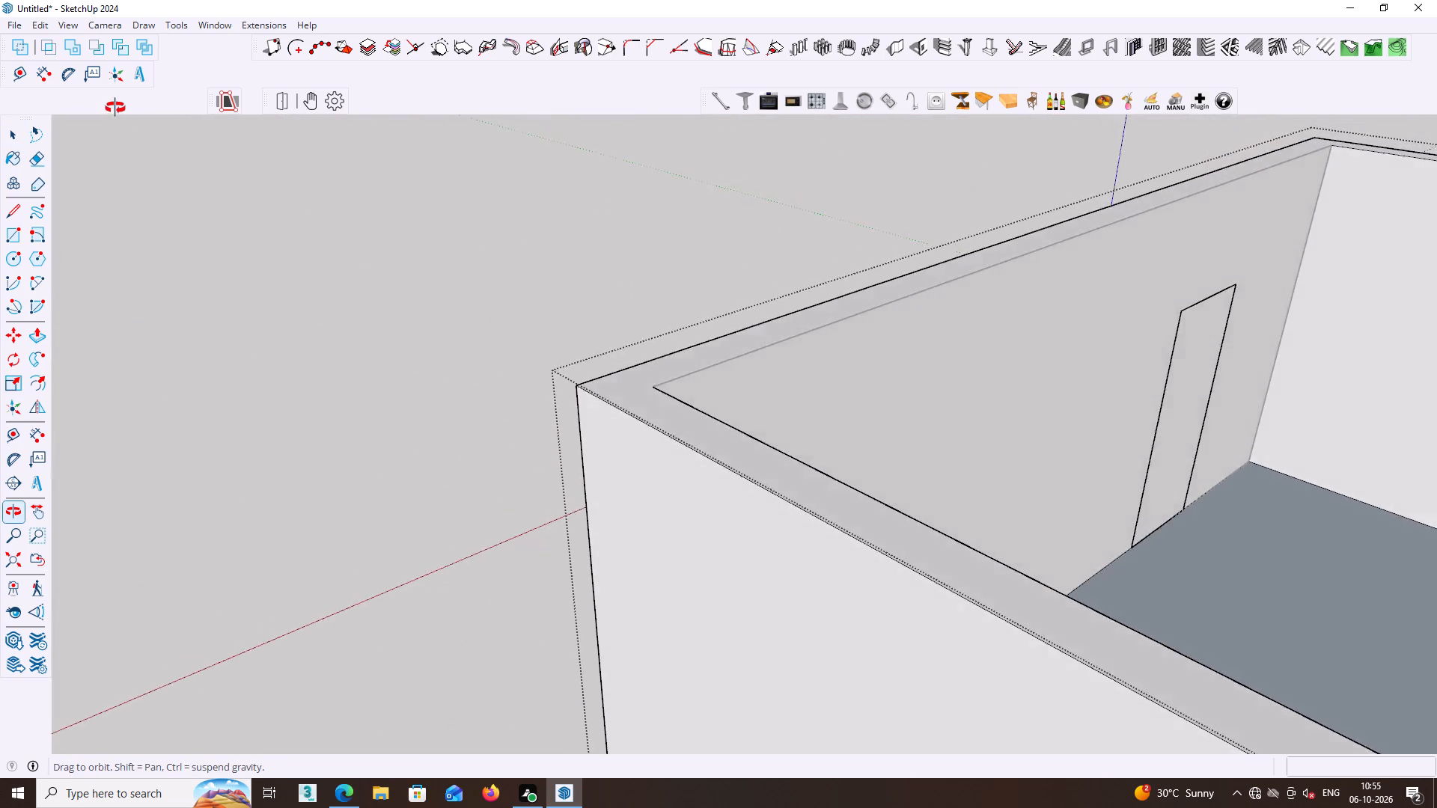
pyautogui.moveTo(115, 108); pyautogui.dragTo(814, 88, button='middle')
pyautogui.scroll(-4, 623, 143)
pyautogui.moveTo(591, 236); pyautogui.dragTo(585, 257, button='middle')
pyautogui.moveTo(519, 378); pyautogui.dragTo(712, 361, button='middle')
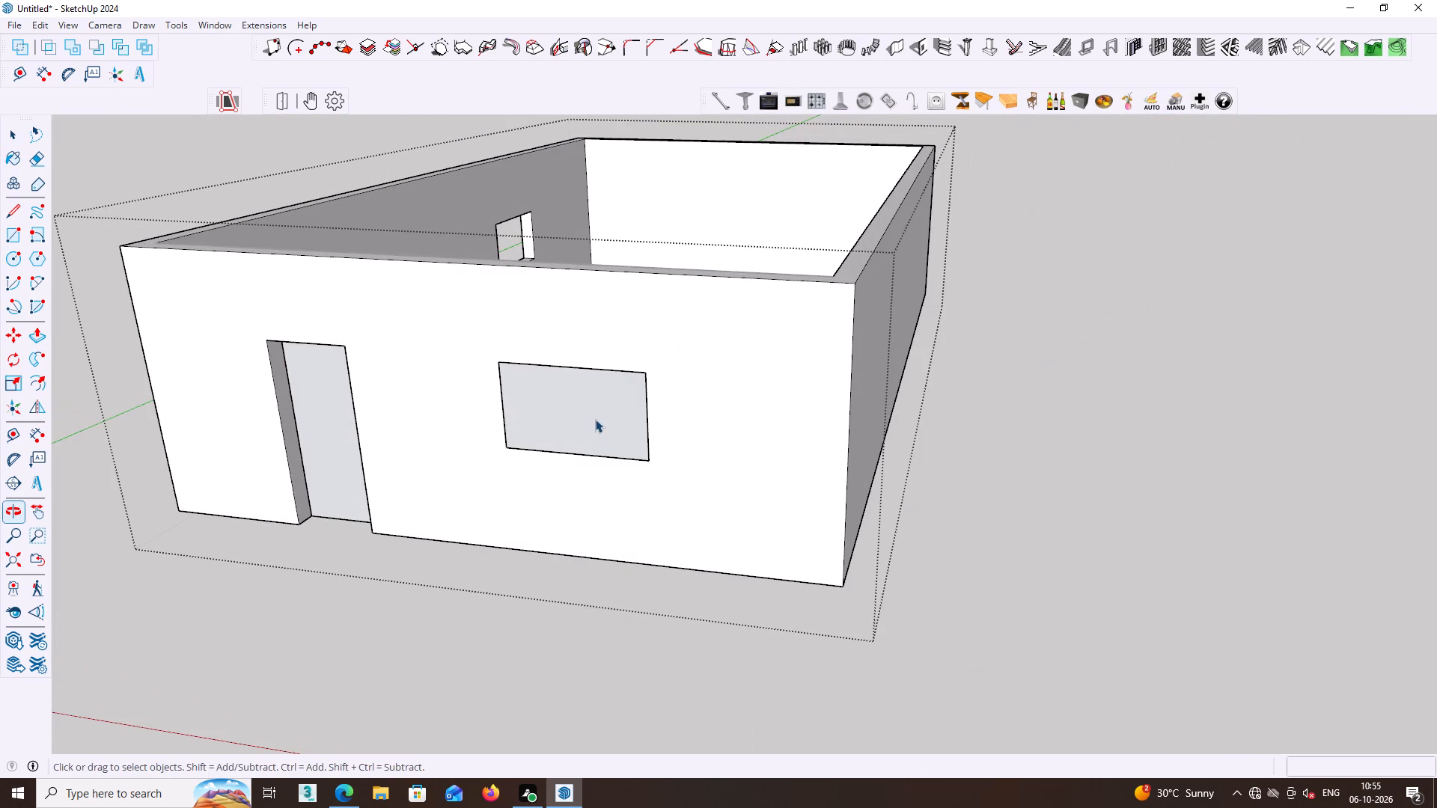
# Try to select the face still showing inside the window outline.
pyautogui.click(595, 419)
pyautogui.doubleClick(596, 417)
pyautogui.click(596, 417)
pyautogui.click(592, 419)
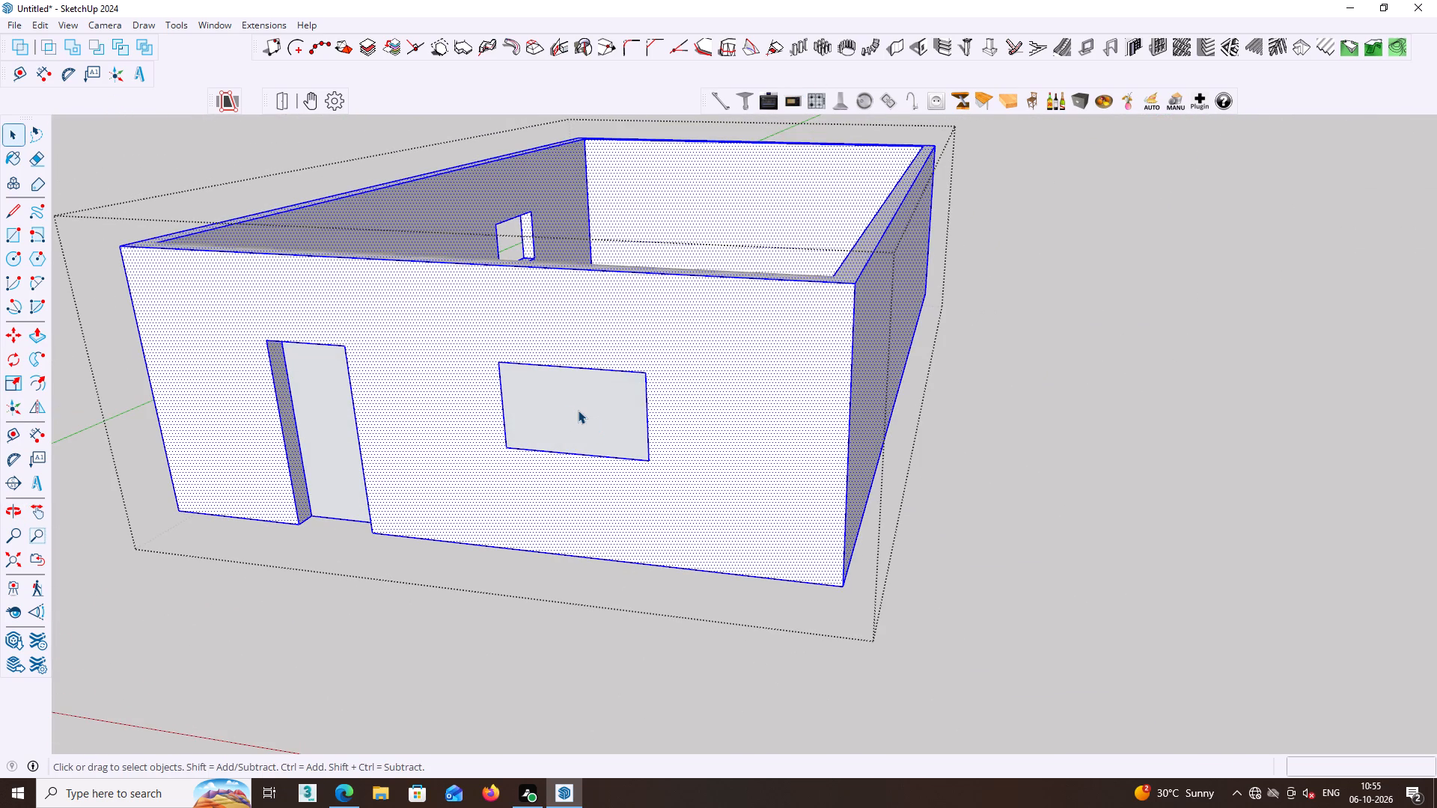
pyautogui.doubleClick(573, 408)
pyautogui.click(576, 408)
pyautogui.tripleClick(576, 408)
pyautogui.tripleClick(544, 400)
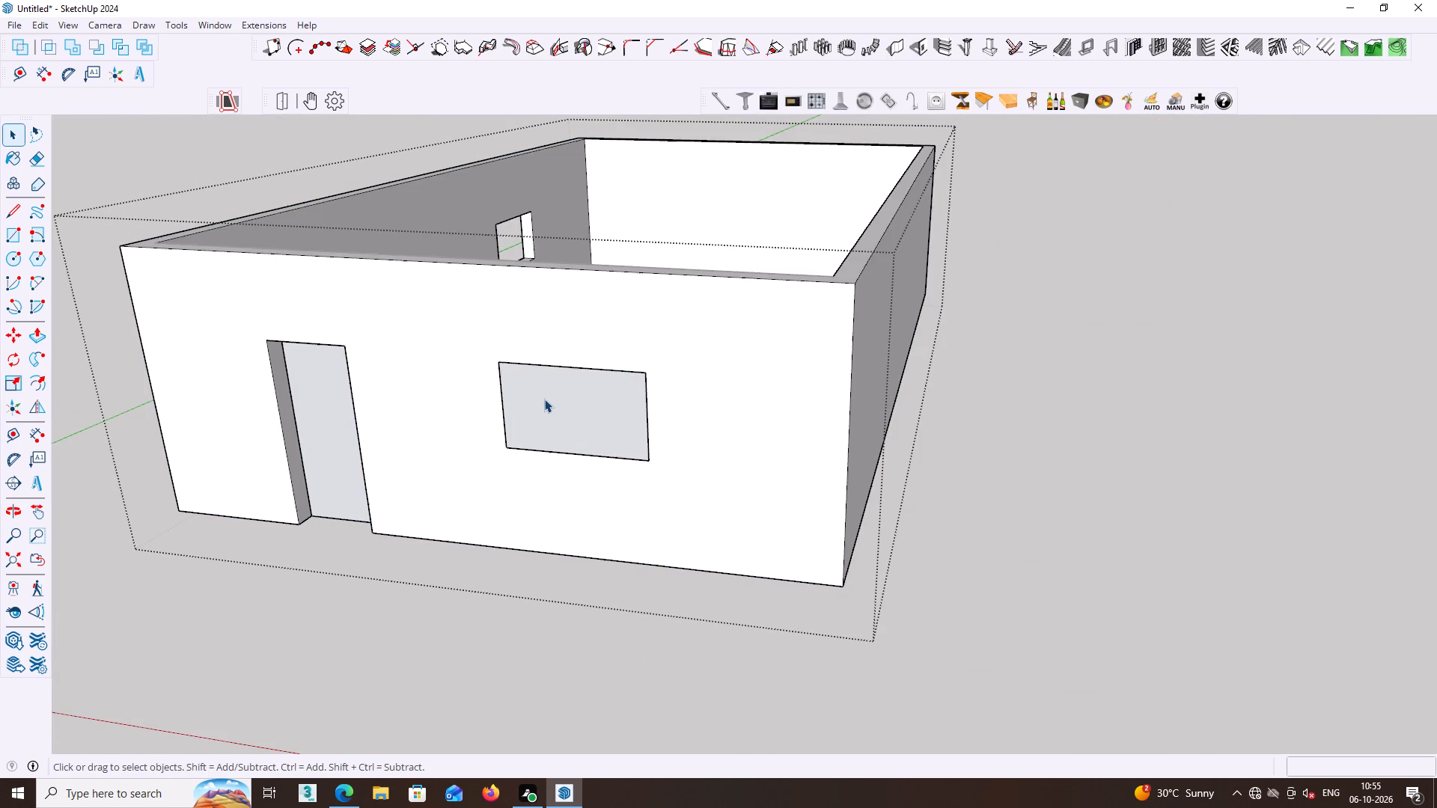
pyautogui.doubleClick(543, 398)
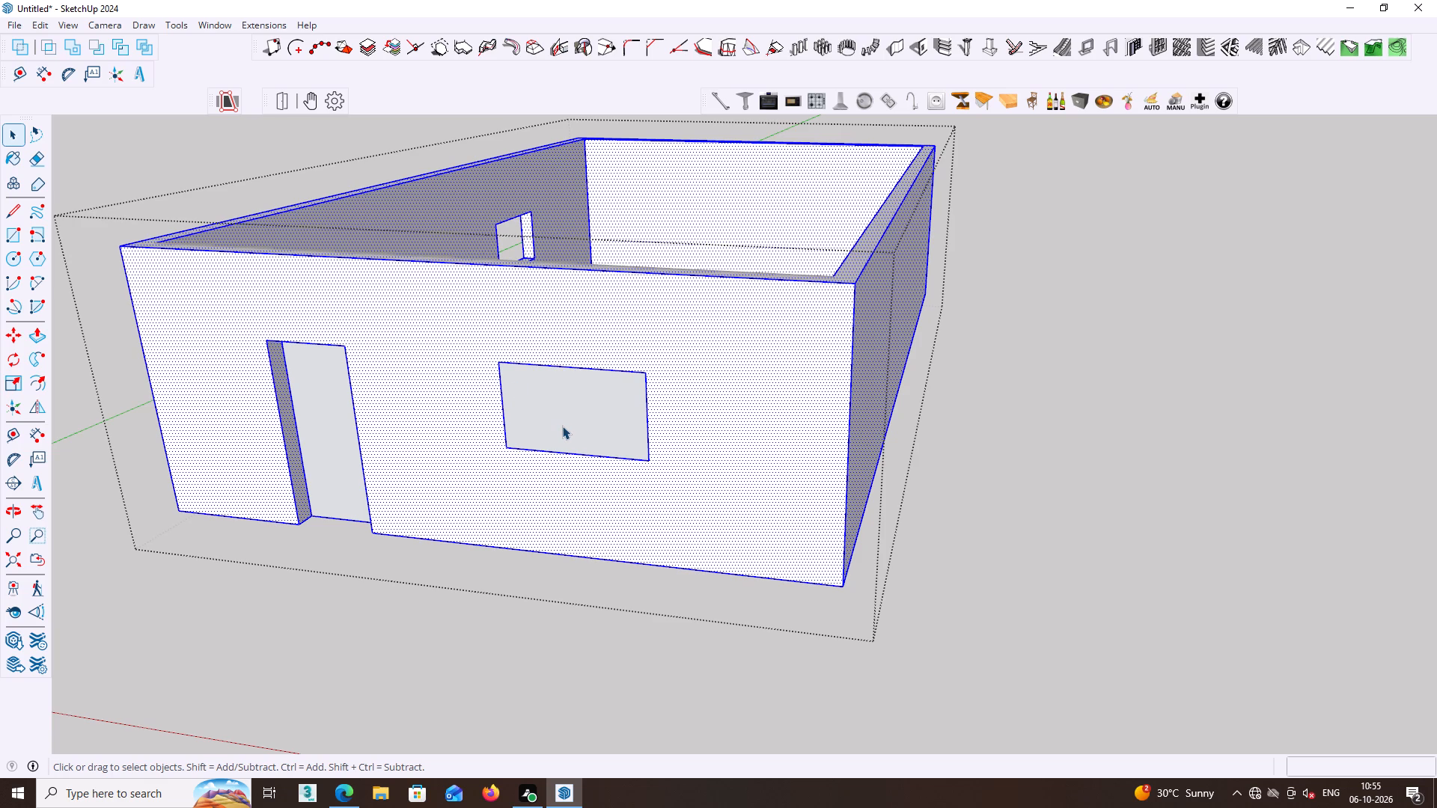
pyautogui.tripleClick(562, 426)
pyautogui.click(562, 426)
# Undo the window edits back to the plain door wall without a window opening or projecting block, with the wall group closed.
pyautogui.hotkey('ctrl', 'z')
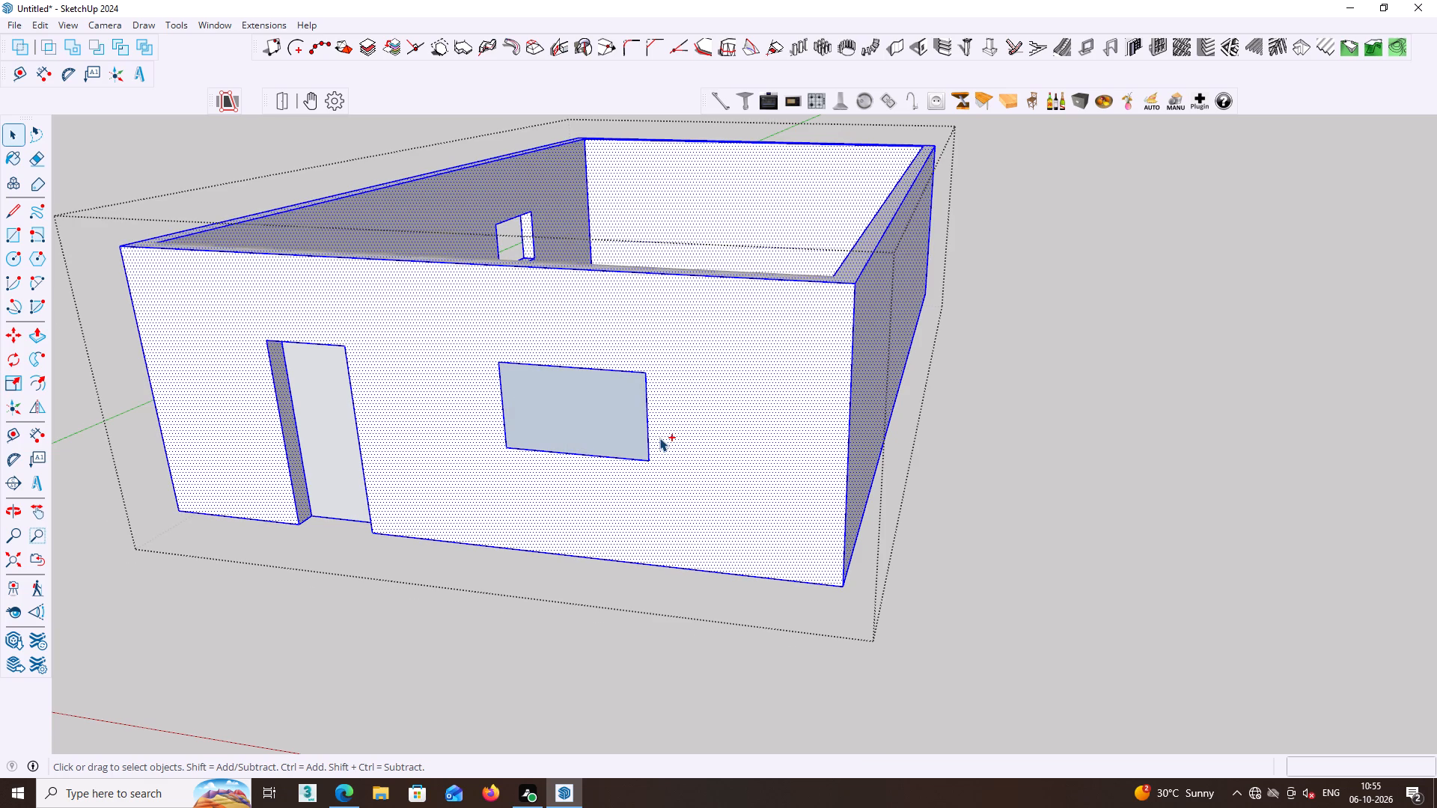
pyautogui.hotkey('ctrl', 'z')
pyautogui.hotkey('ctrl', 'z')
pyautogui.hotkey('ctrl', 'z')
pyautogui.hotkey('ctrl', 'z')
pyautogui.hotkey('ctrl', 'z')
pyautogui.hotkey('ctrl', 'z')
pyautogui.hotkey('ctrl', 'z')
pyautogui.hotkey('ctrl', 'z')
pyautogui.hotkey('ctrl', 'z')
pyautogui.hotkey('ctrl', 'z')
pyautogui.hotkey('ctrl', 'z')
pyautogui.hotkey('ctrl', 'z')
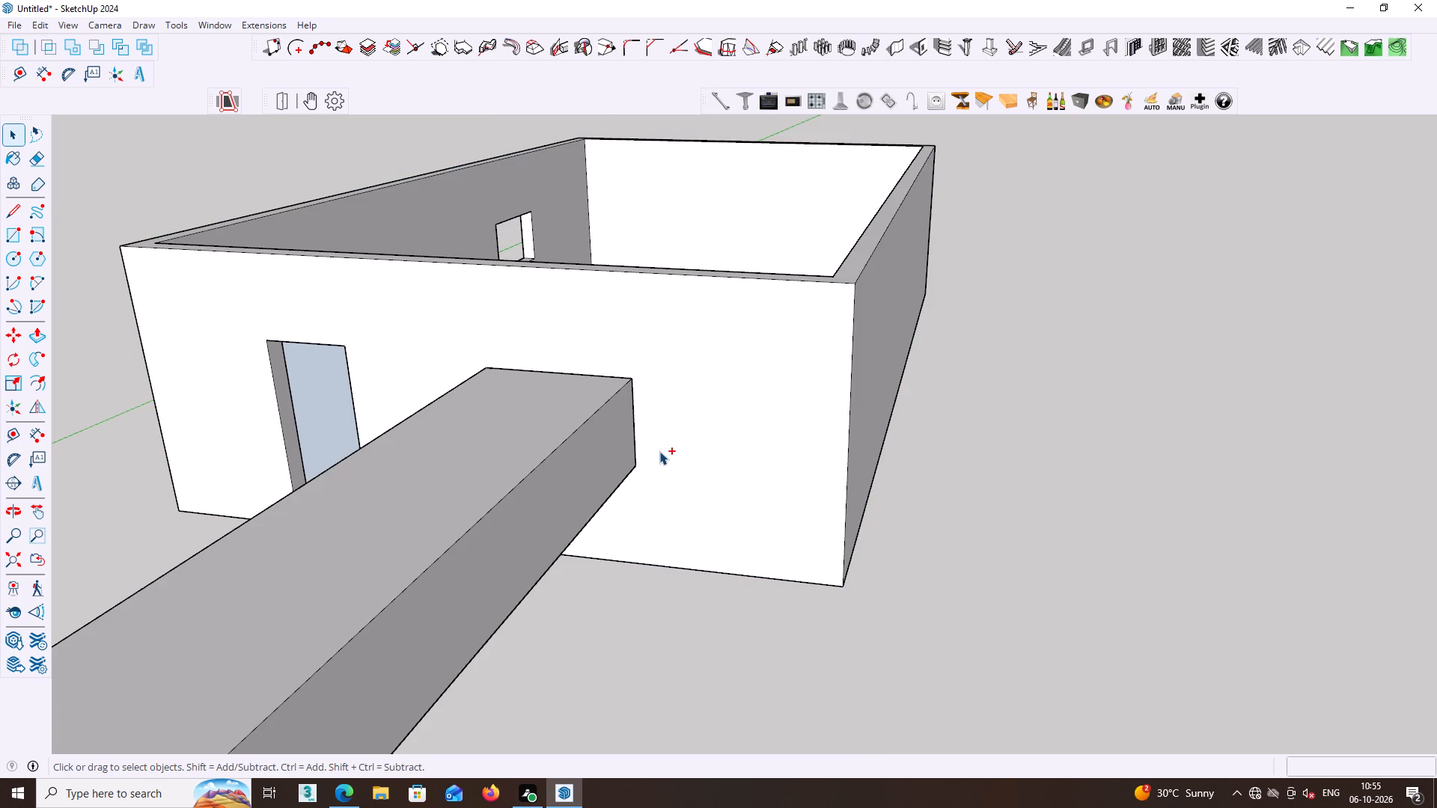
pyautogui.hotkey('ctrl', 'z')
pyautogui.hotkey('ctrl', 'y')
pyautogui.hotkey('ctrl', 'y')
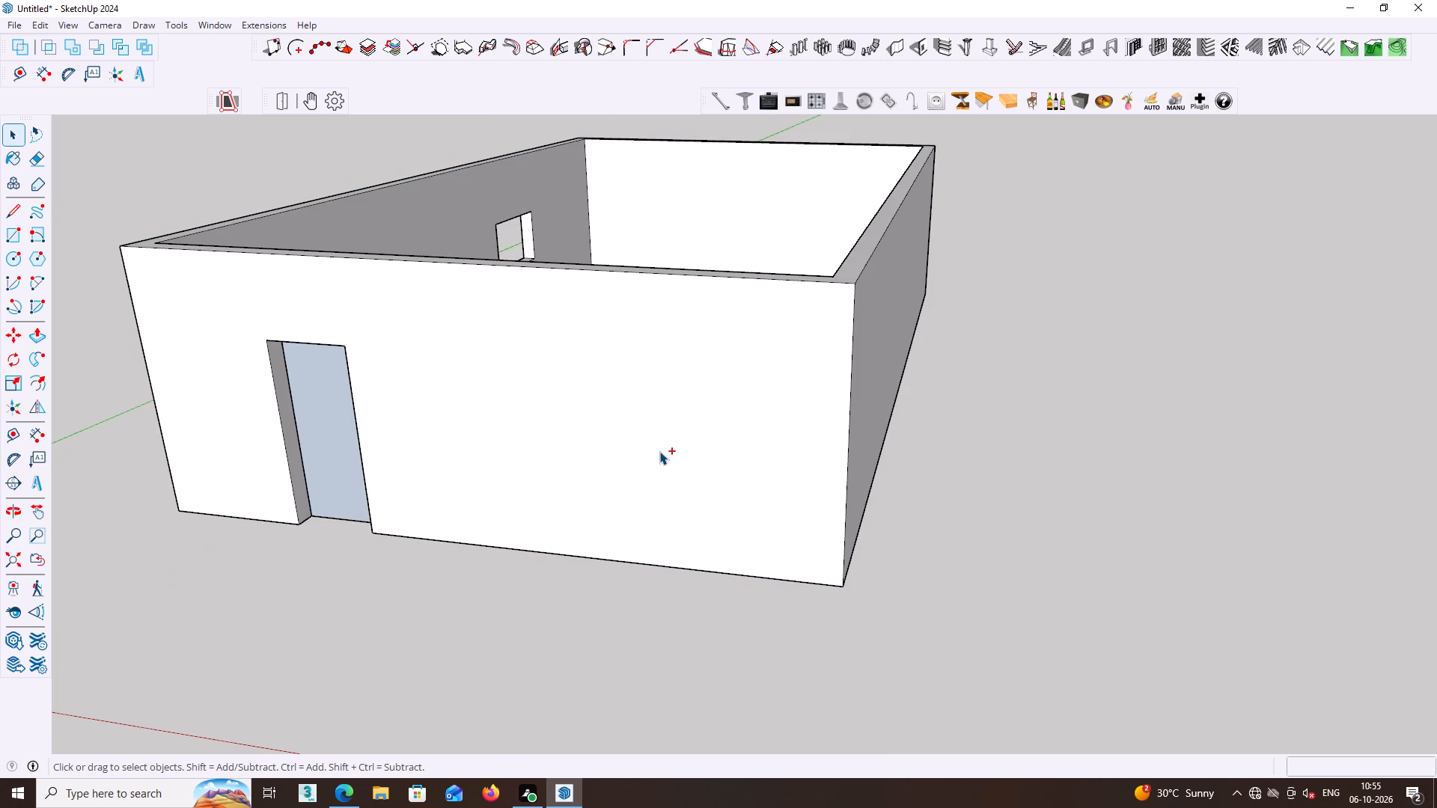
# Cut out the face filling the door opening and check the room from above.
pyautogui.scroll(-4, 653, 509)
pyautogui.click(599, 643)
pyautogui.moveTo(600, 613); pyautogui.dragTo(889, 578, button='middle')
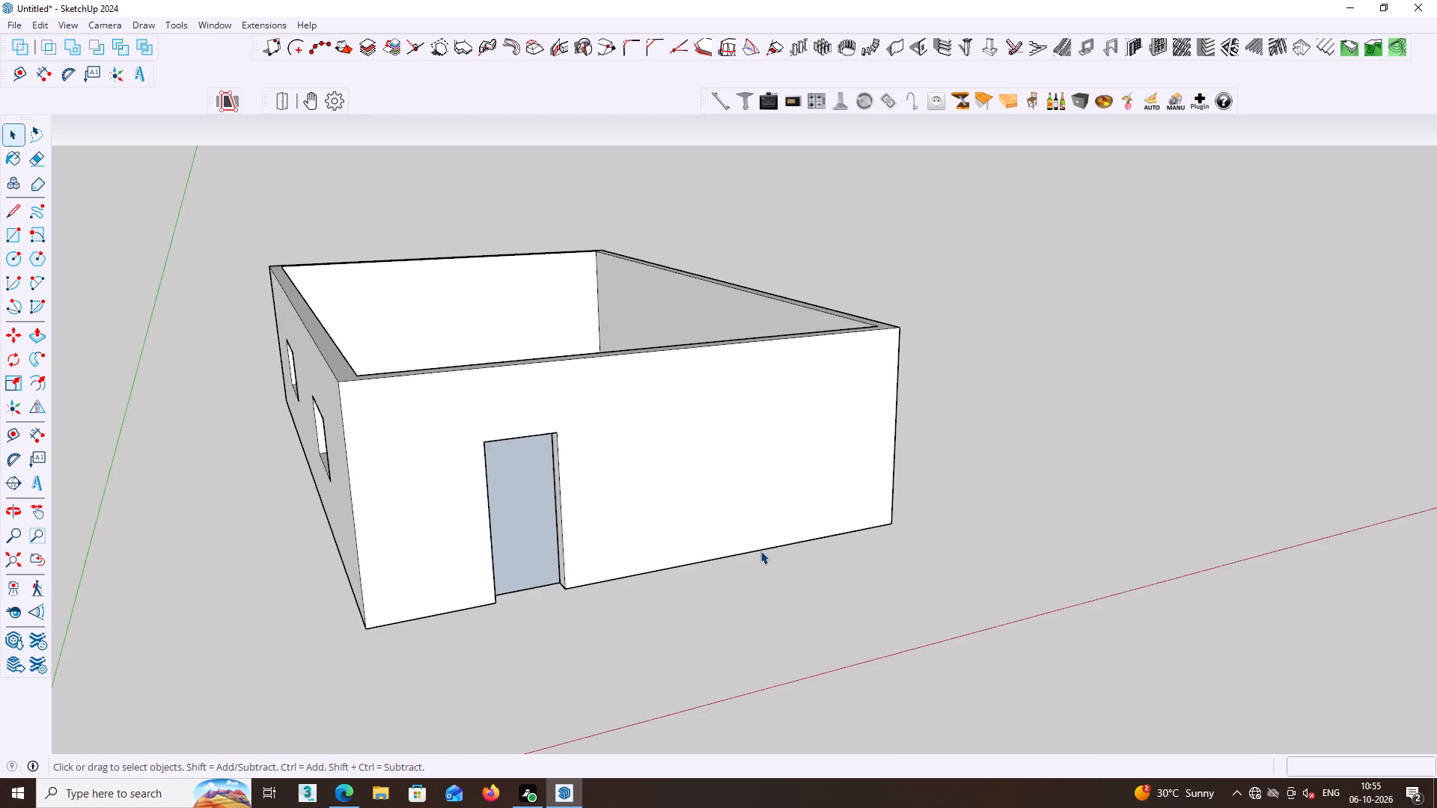
pyautogui.scroll(2, 760, 550)
pyautogui.moveTo(597, 551); pyautogui.dragTo(480, 431, button='middle')
pyautogui.scroll(1, 475, 476)
pyautogui.click(473, 478)
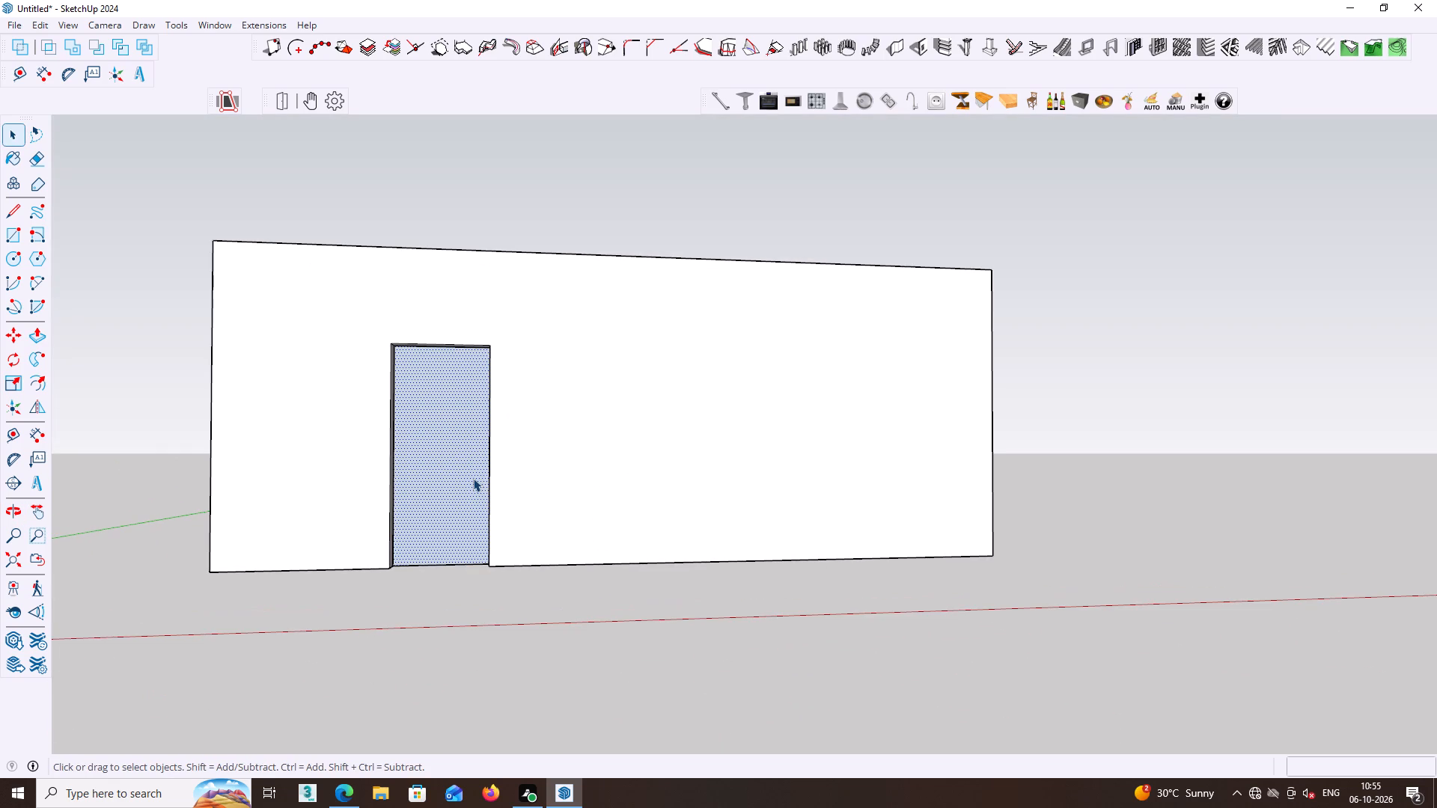
pyautogui.hotkey('ctrl', 'x')
pyautogui.moveTo(481, 477); pyautogui.dragTo(542, 724, button='middle')
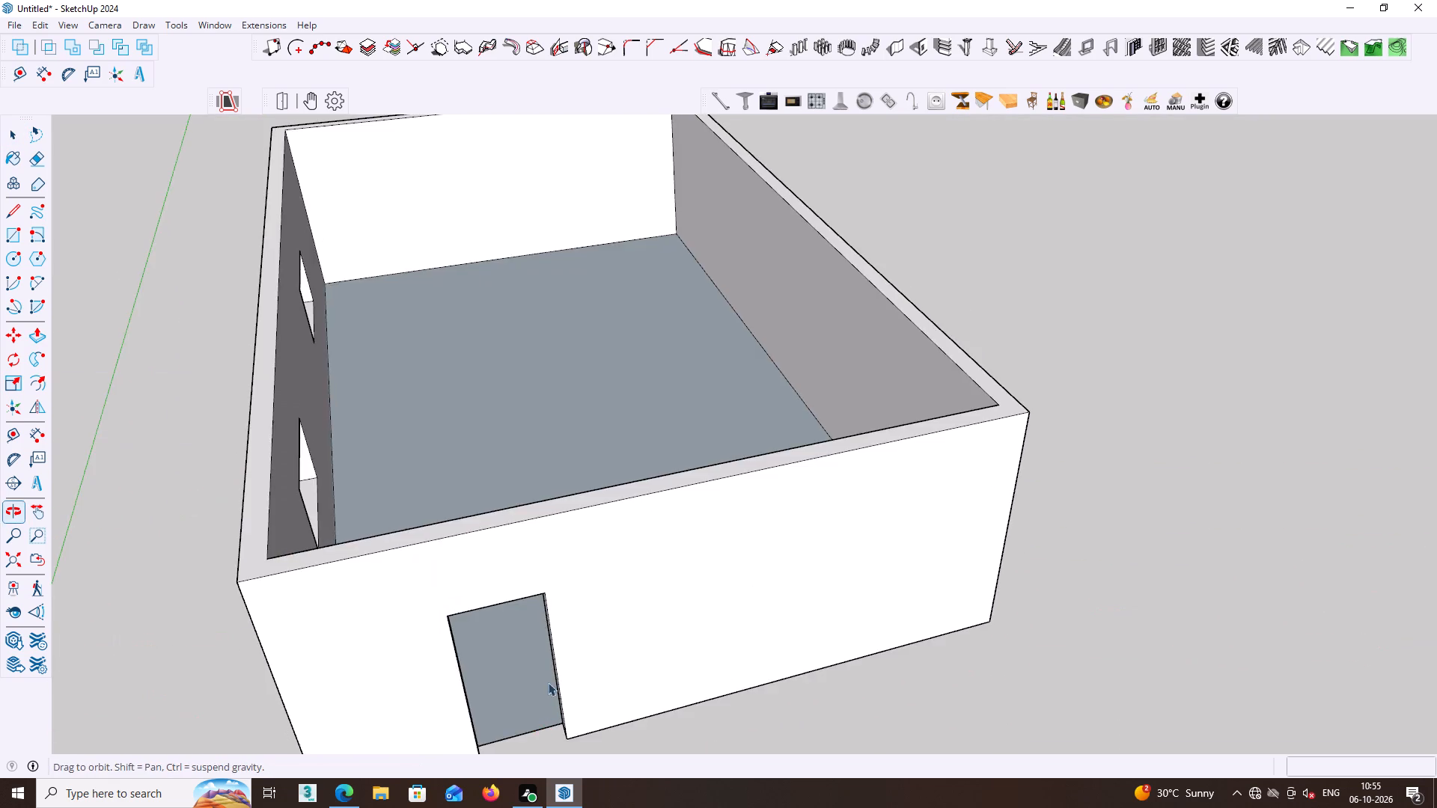
pyautogui.moveTo(547, 652); pyautogui.dragTo(257, 630, button='middle')
pyautogui.scroll(-5, 356, 581)
pyautogui.moveTo(451, 575); pyautogui.dragTo(638, 569, button='middle')
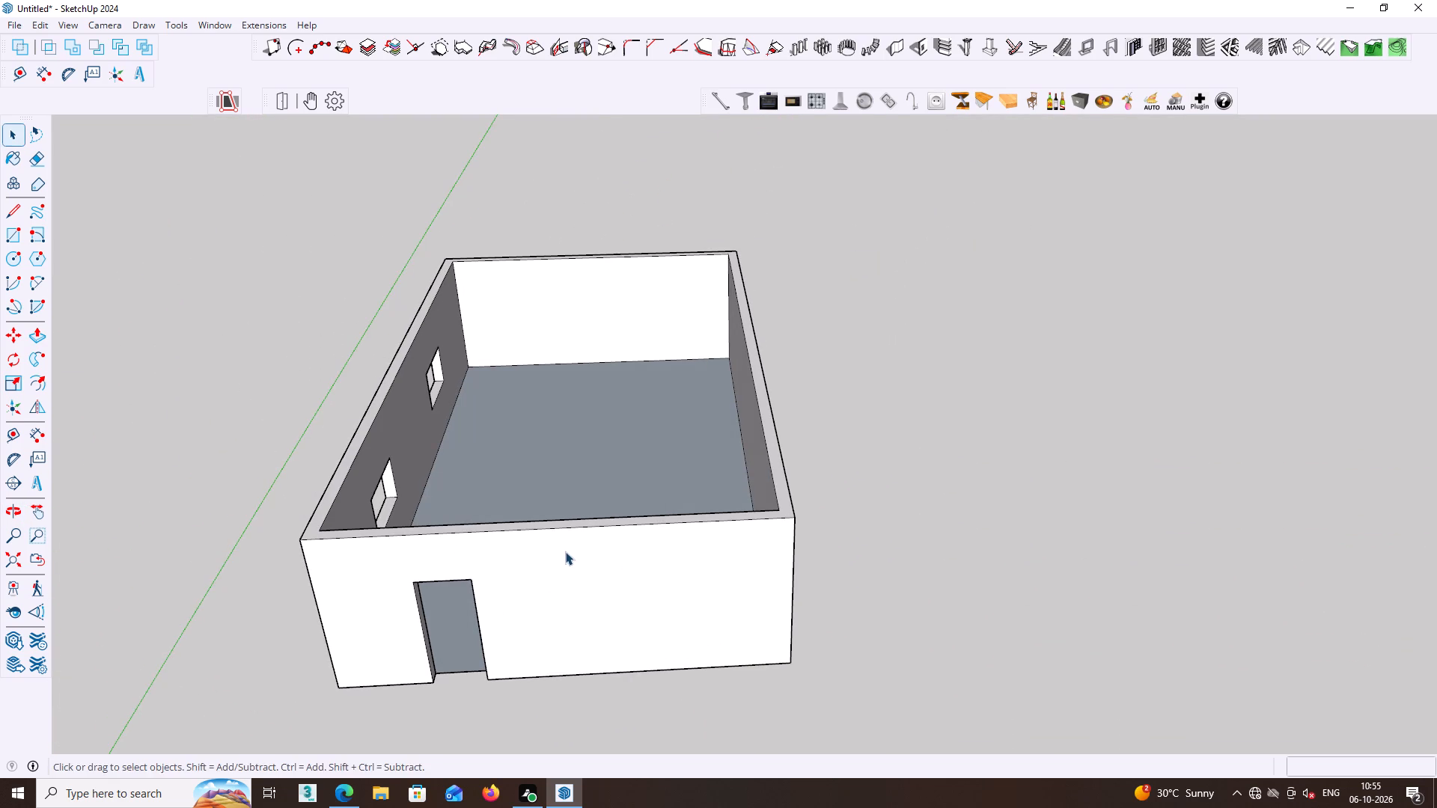
pyautogui.keyDown('shift'); pyautogui.moveTo(576, 557); pyautogui.dragTo(585, 484, button='middle'); pyautogui.keyUp('shift')
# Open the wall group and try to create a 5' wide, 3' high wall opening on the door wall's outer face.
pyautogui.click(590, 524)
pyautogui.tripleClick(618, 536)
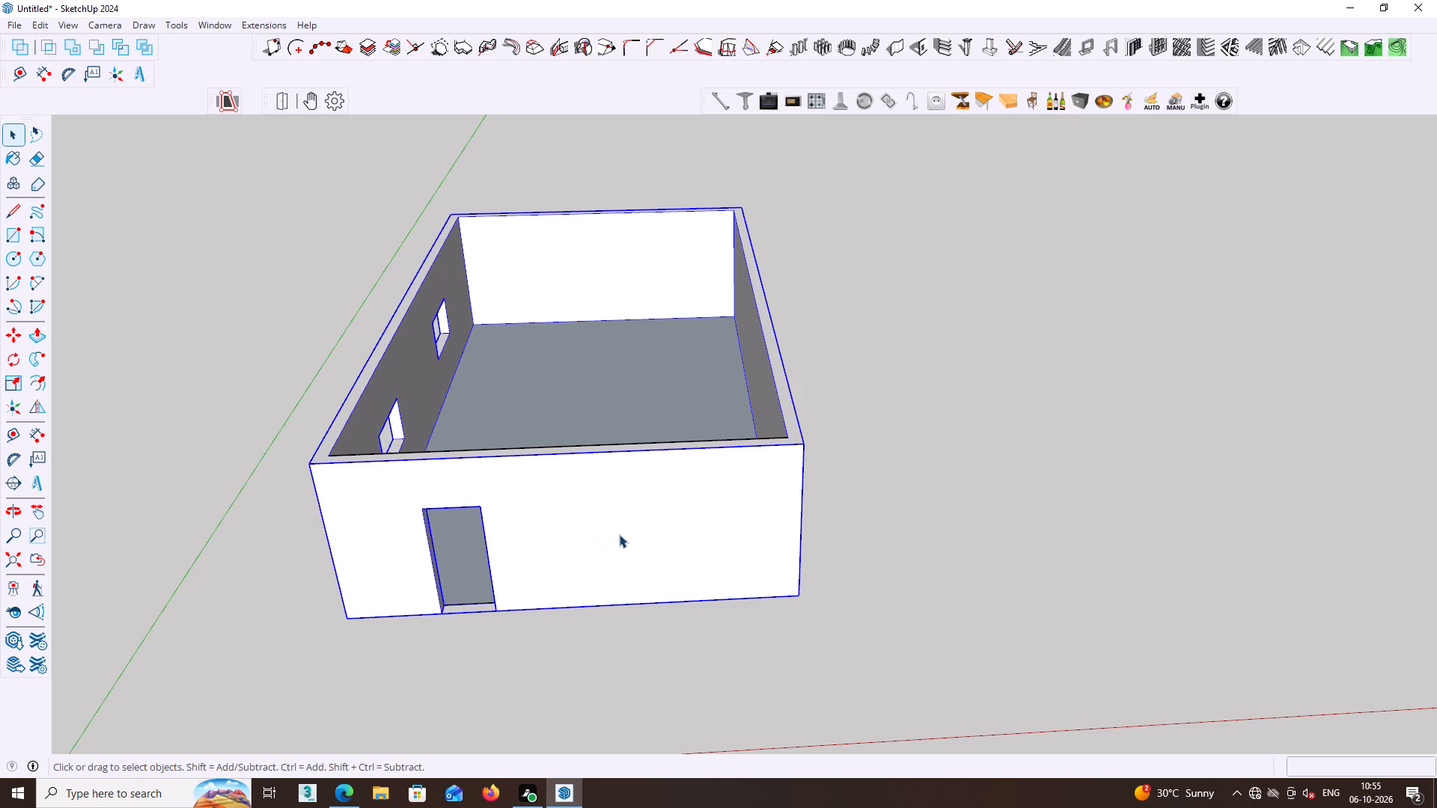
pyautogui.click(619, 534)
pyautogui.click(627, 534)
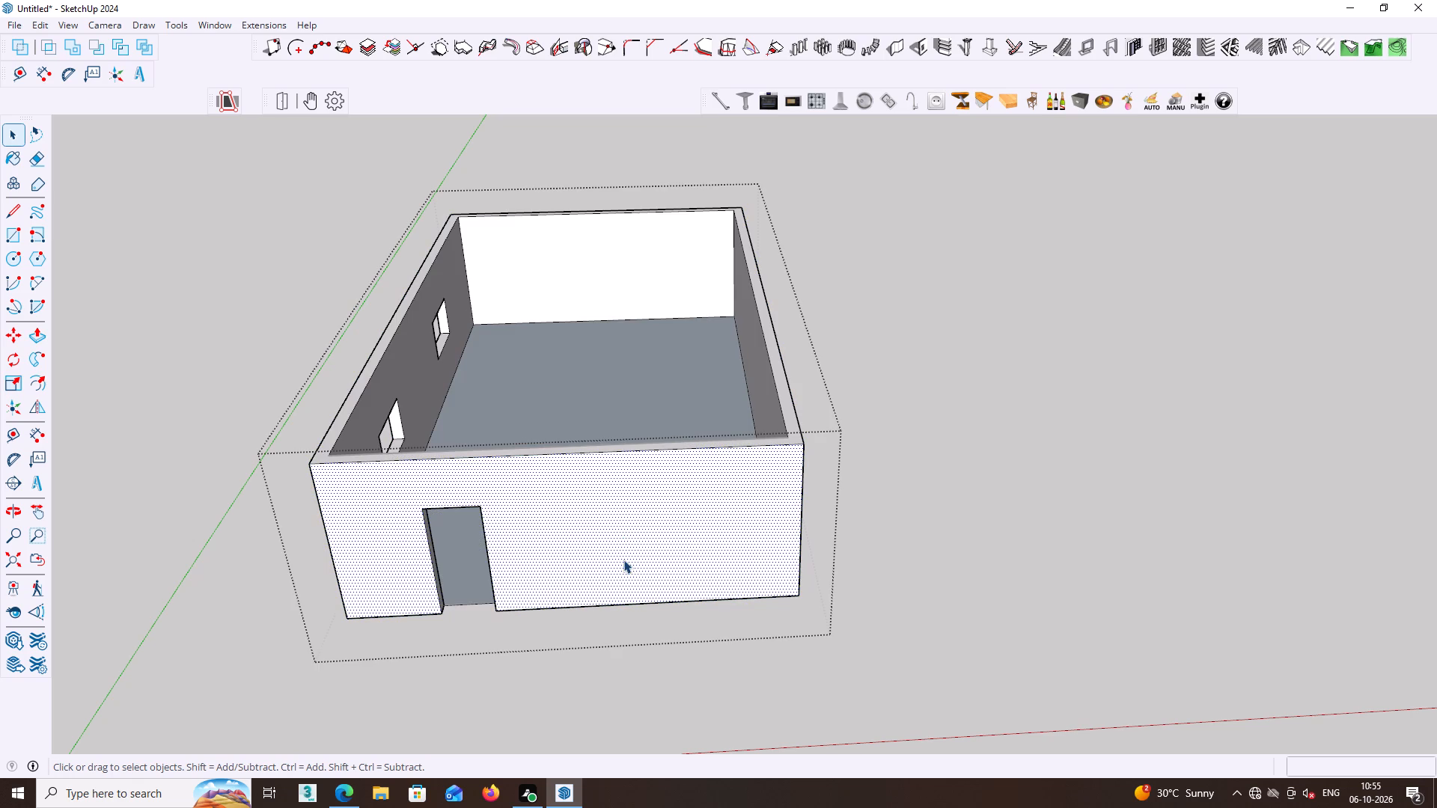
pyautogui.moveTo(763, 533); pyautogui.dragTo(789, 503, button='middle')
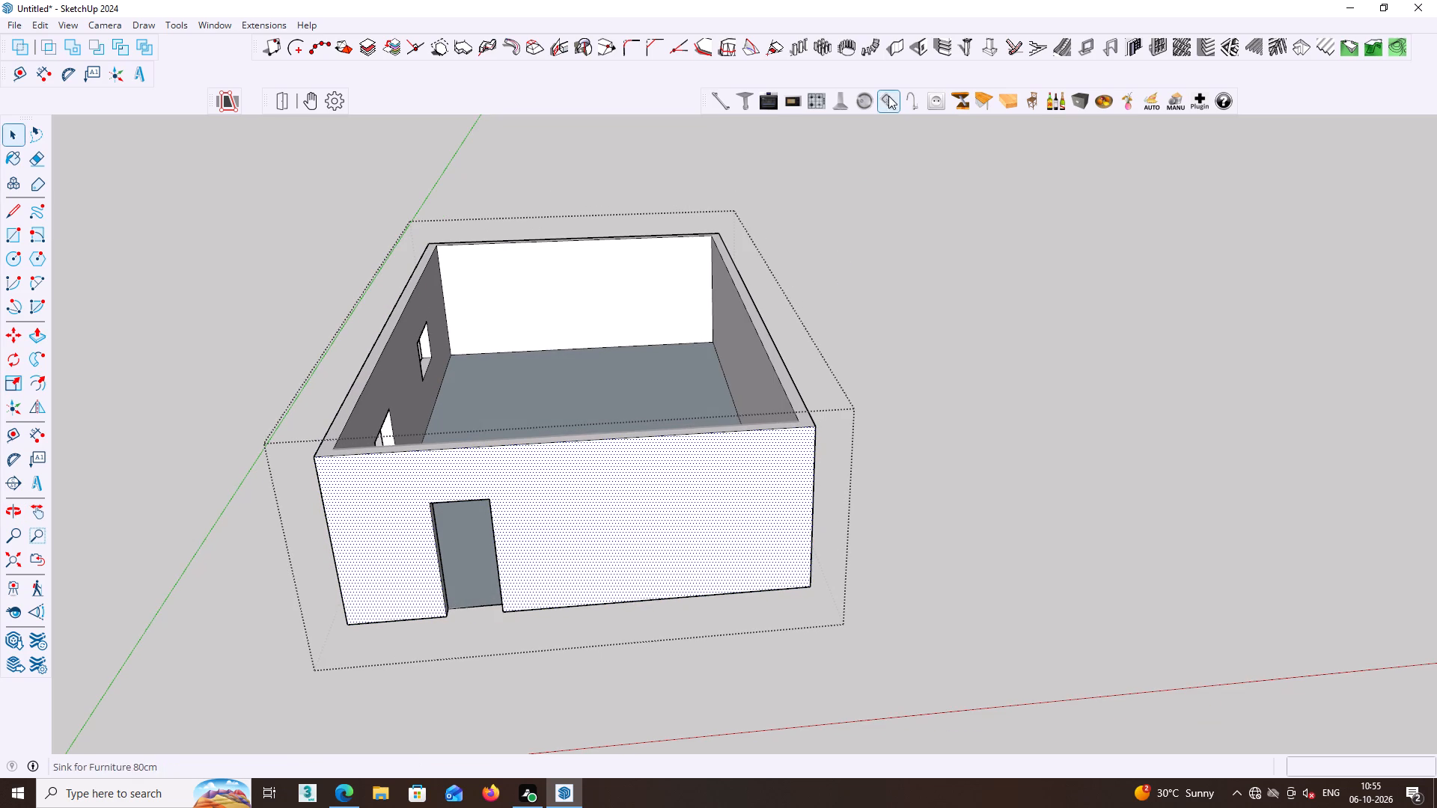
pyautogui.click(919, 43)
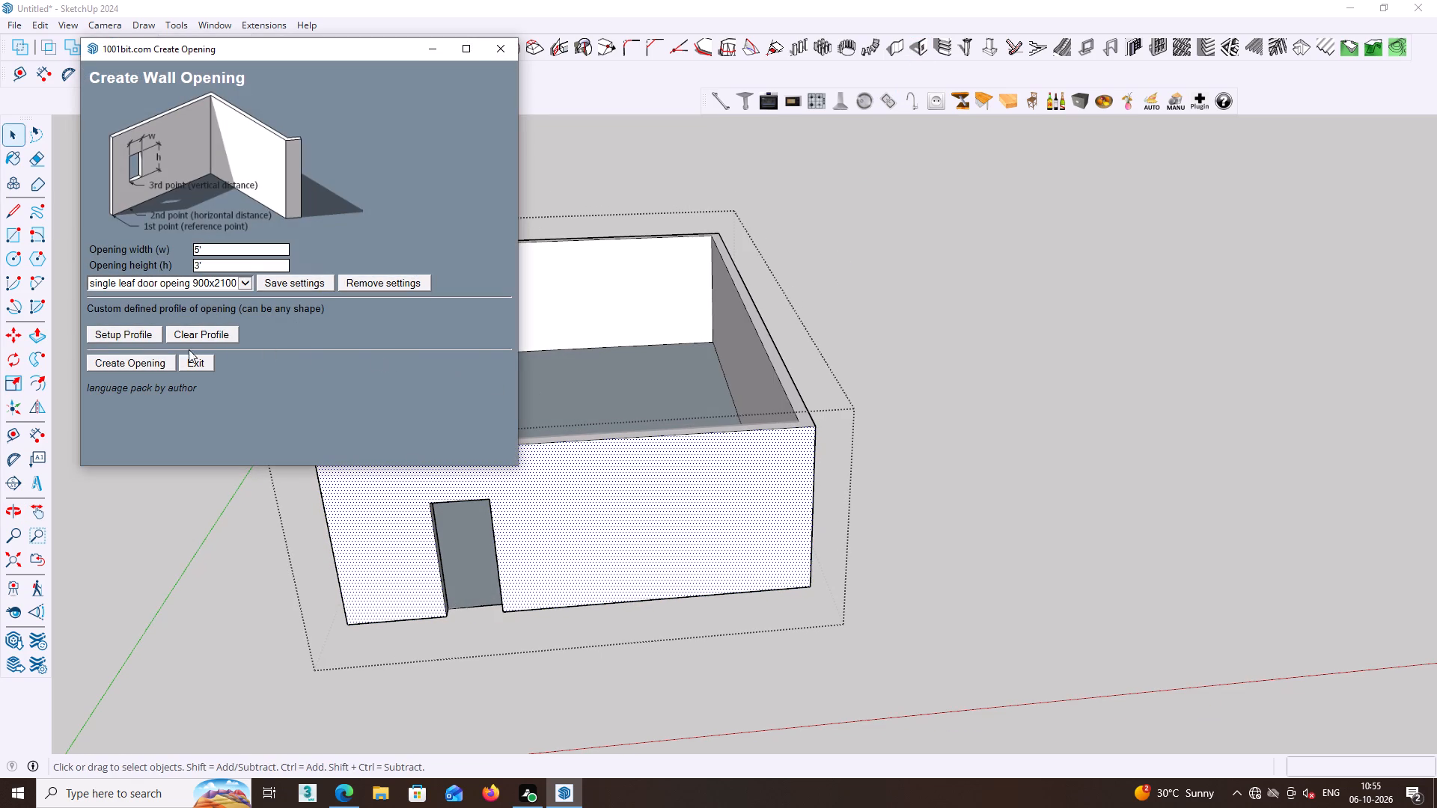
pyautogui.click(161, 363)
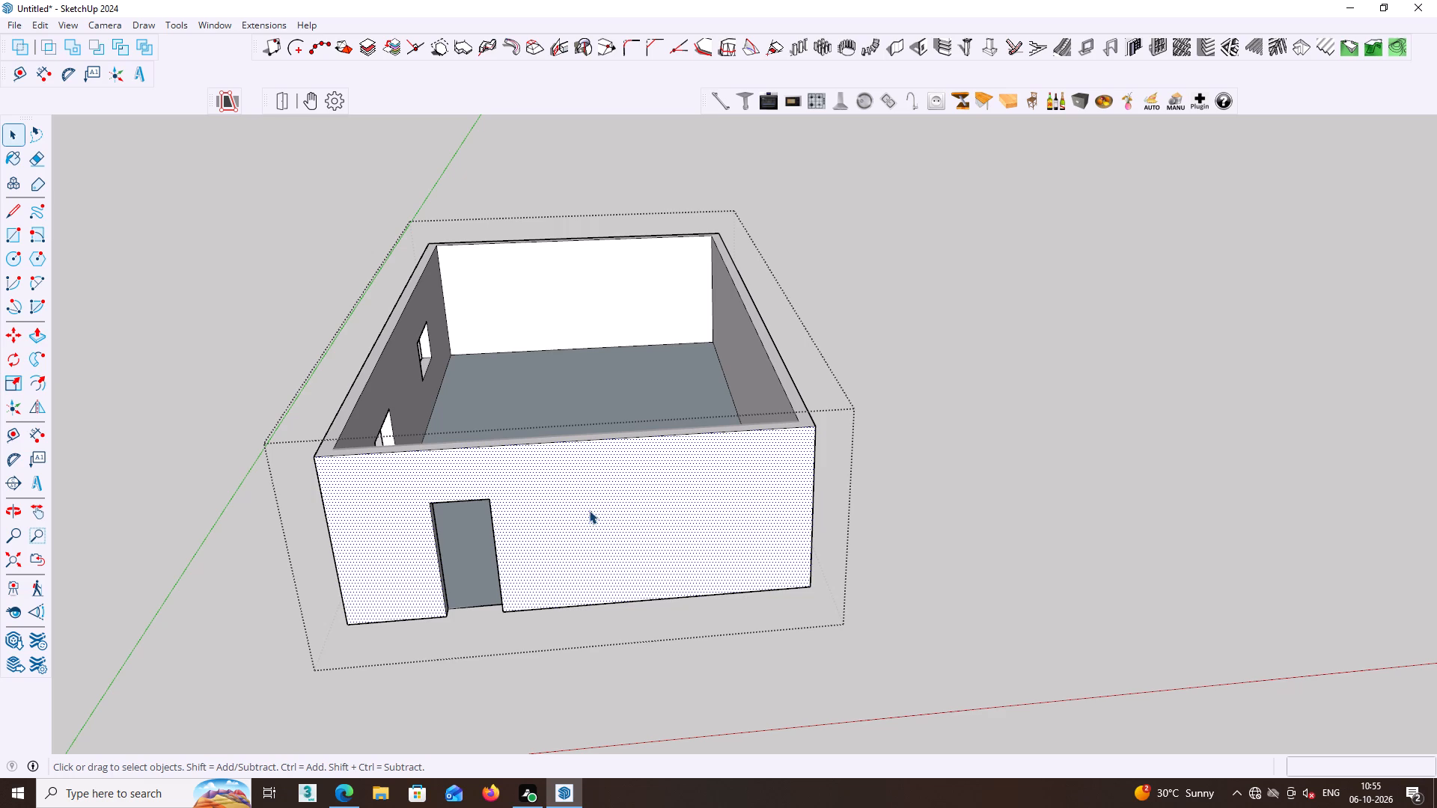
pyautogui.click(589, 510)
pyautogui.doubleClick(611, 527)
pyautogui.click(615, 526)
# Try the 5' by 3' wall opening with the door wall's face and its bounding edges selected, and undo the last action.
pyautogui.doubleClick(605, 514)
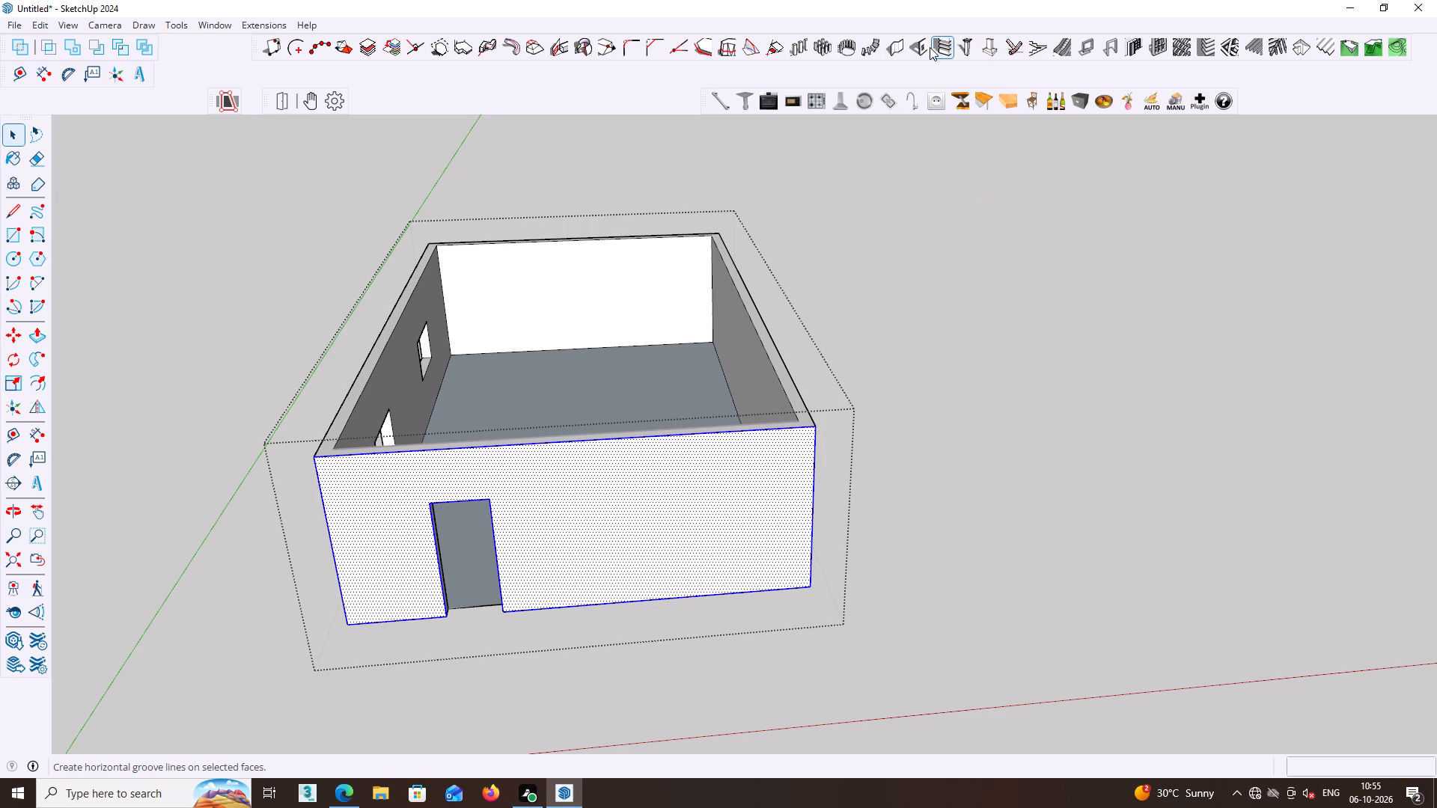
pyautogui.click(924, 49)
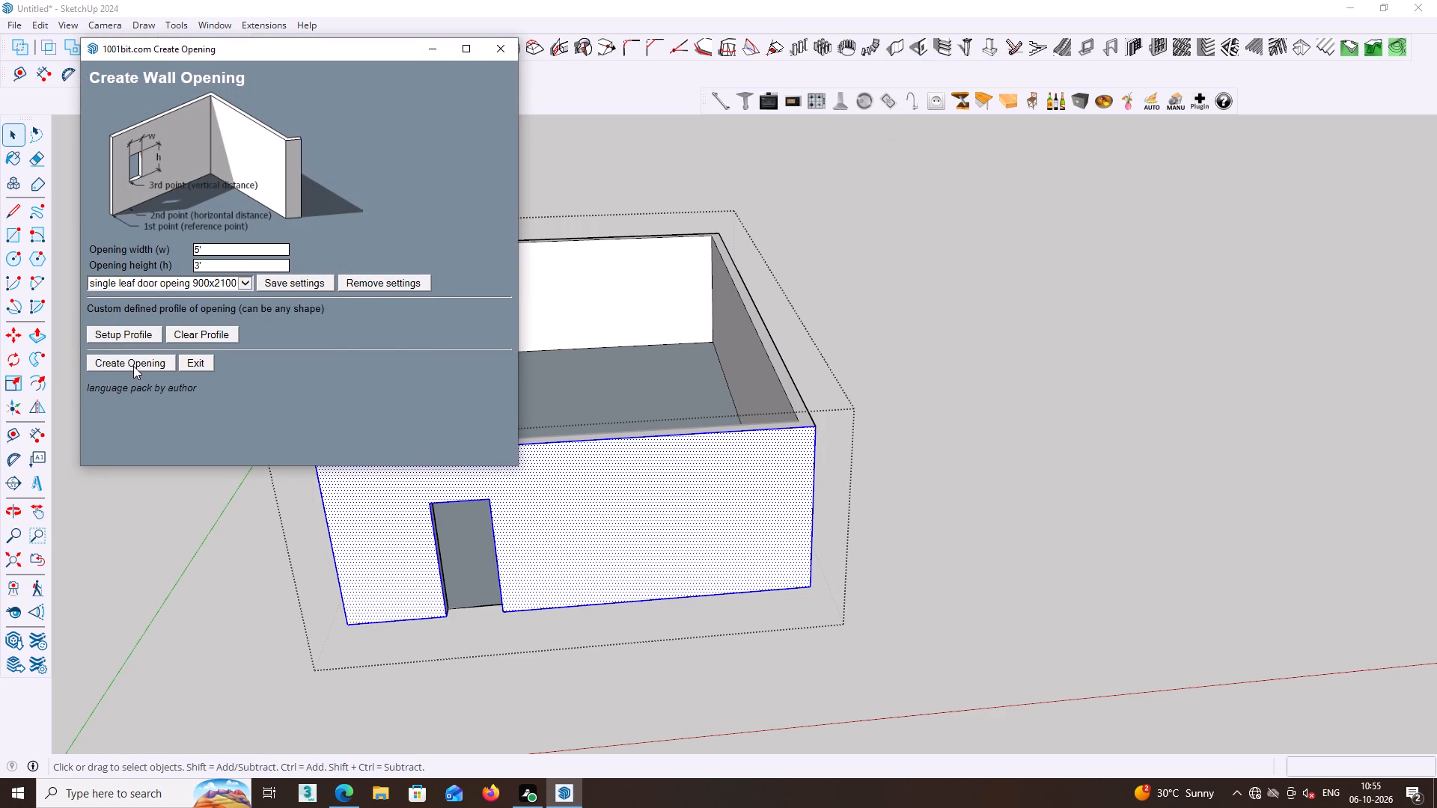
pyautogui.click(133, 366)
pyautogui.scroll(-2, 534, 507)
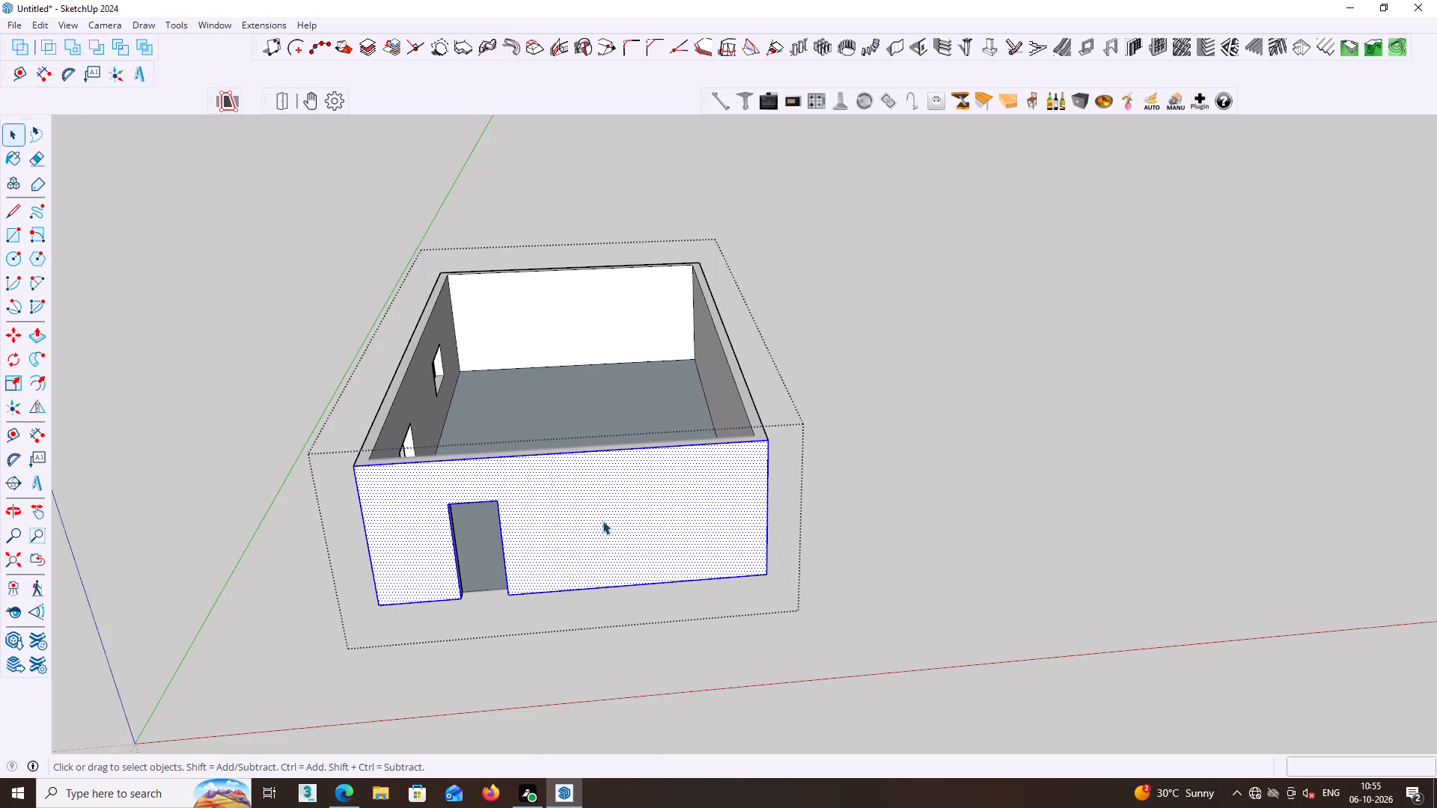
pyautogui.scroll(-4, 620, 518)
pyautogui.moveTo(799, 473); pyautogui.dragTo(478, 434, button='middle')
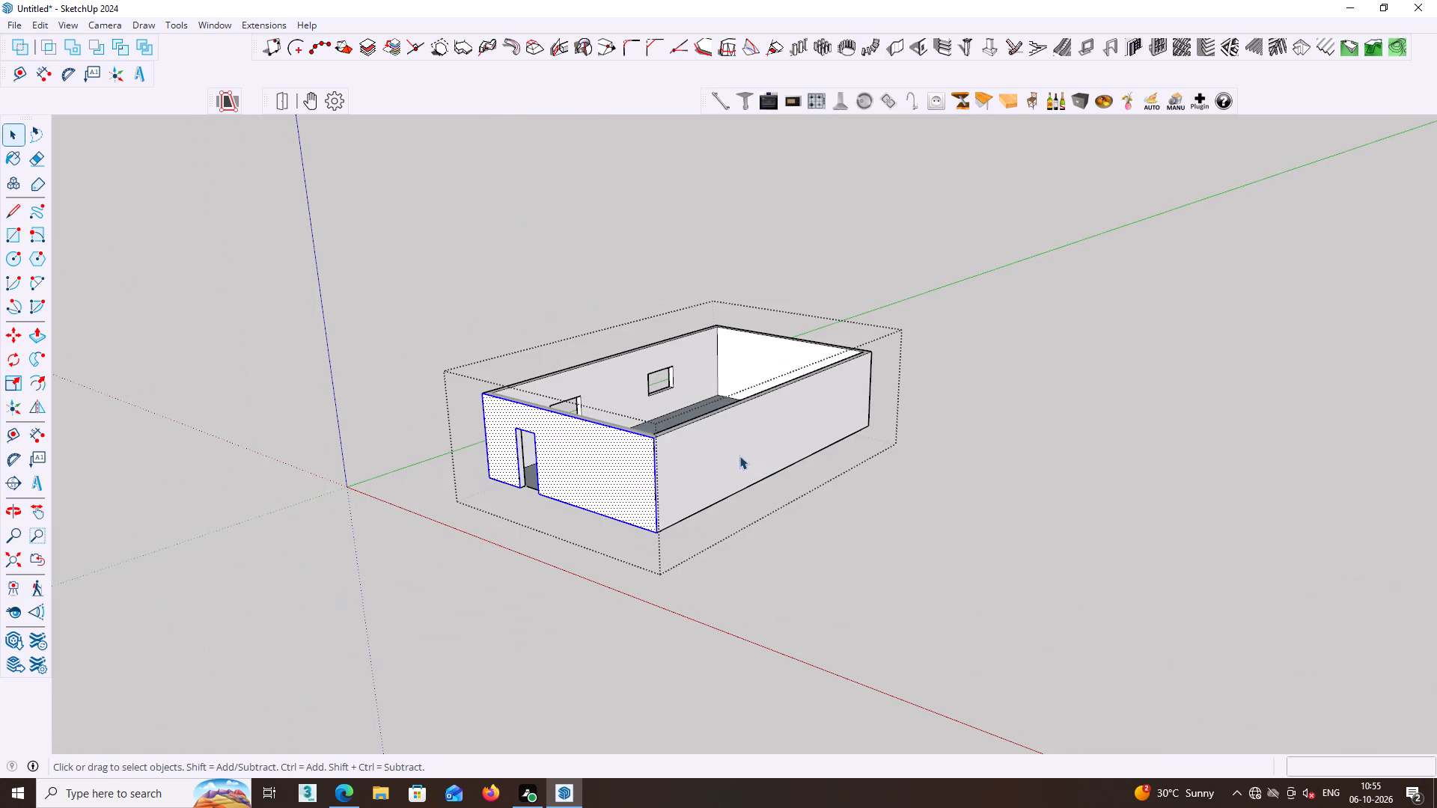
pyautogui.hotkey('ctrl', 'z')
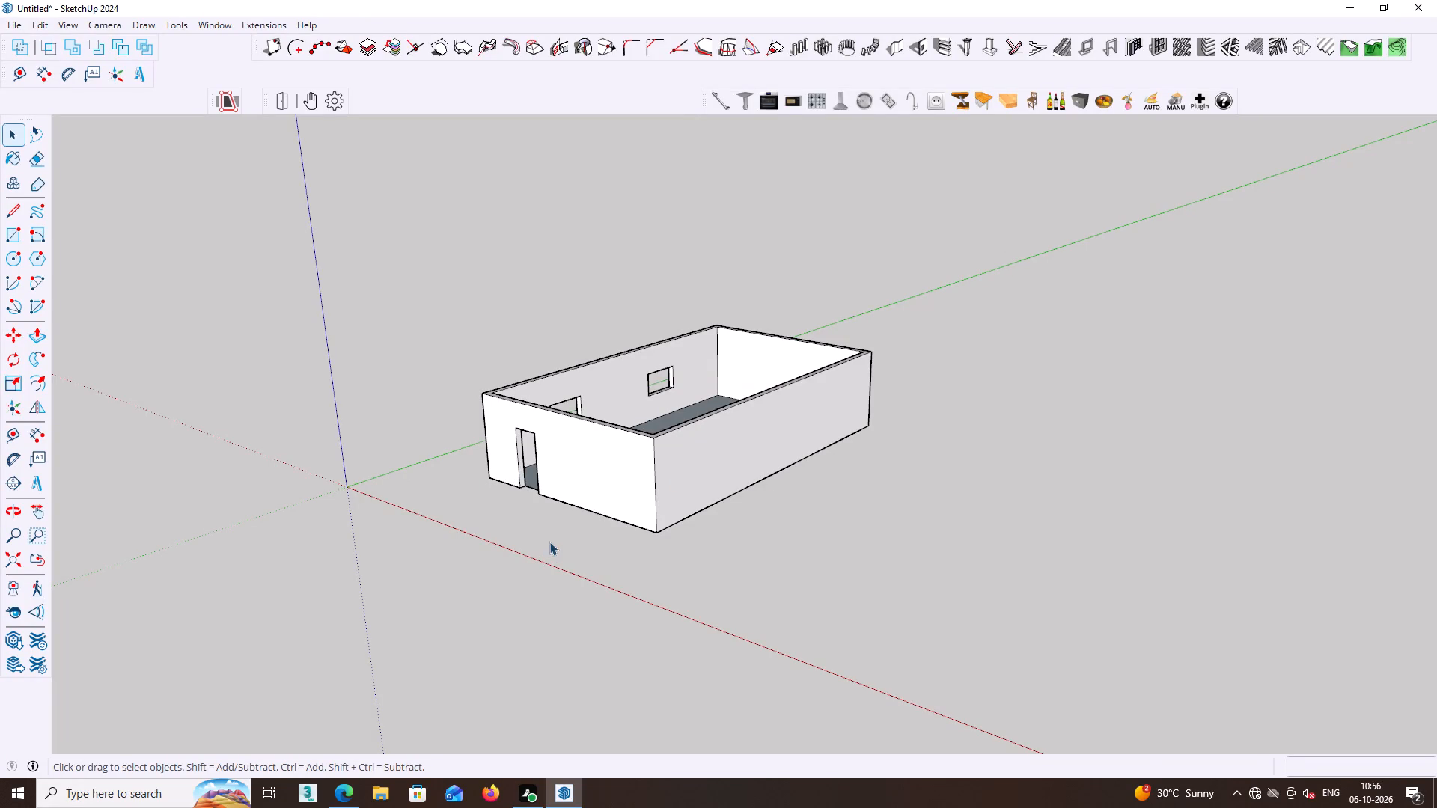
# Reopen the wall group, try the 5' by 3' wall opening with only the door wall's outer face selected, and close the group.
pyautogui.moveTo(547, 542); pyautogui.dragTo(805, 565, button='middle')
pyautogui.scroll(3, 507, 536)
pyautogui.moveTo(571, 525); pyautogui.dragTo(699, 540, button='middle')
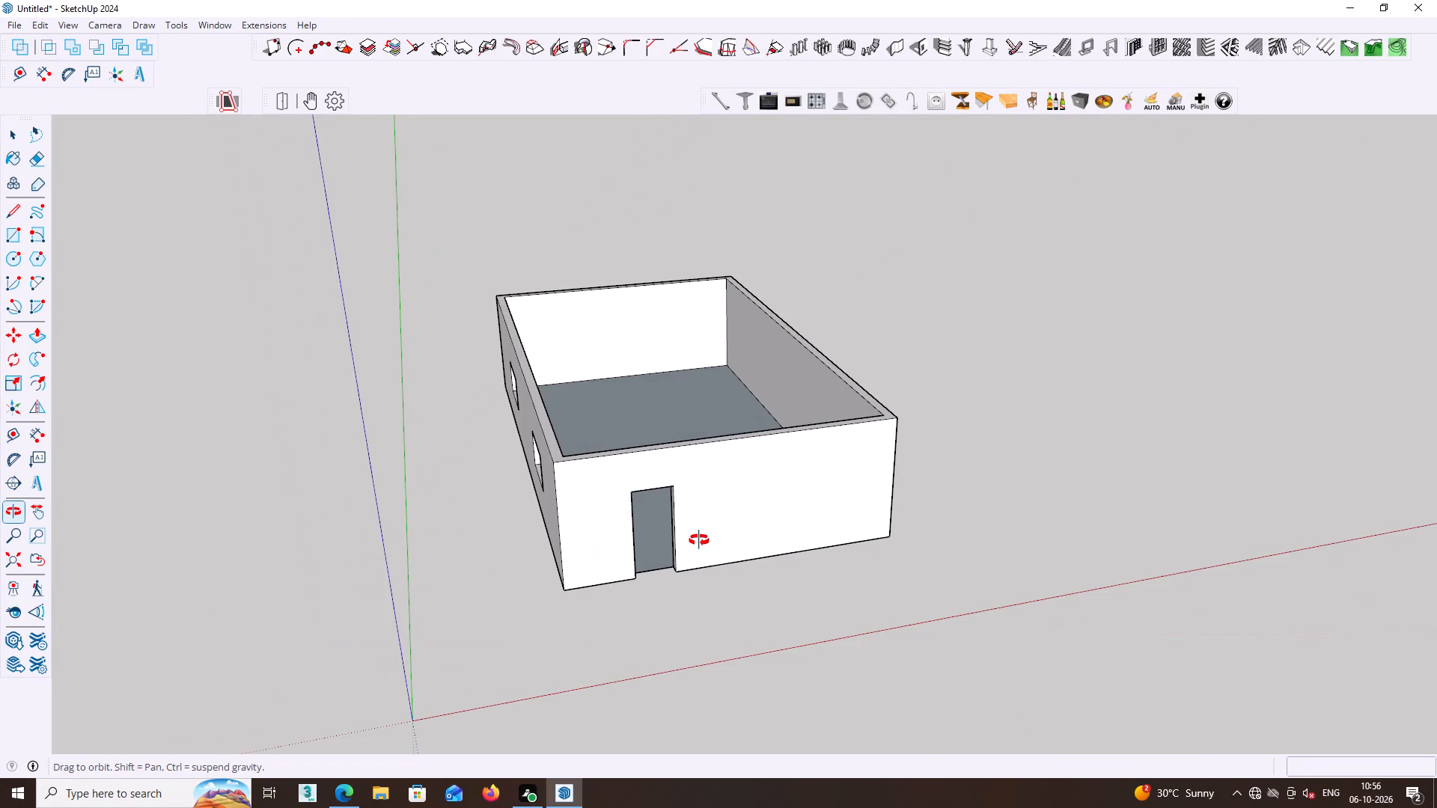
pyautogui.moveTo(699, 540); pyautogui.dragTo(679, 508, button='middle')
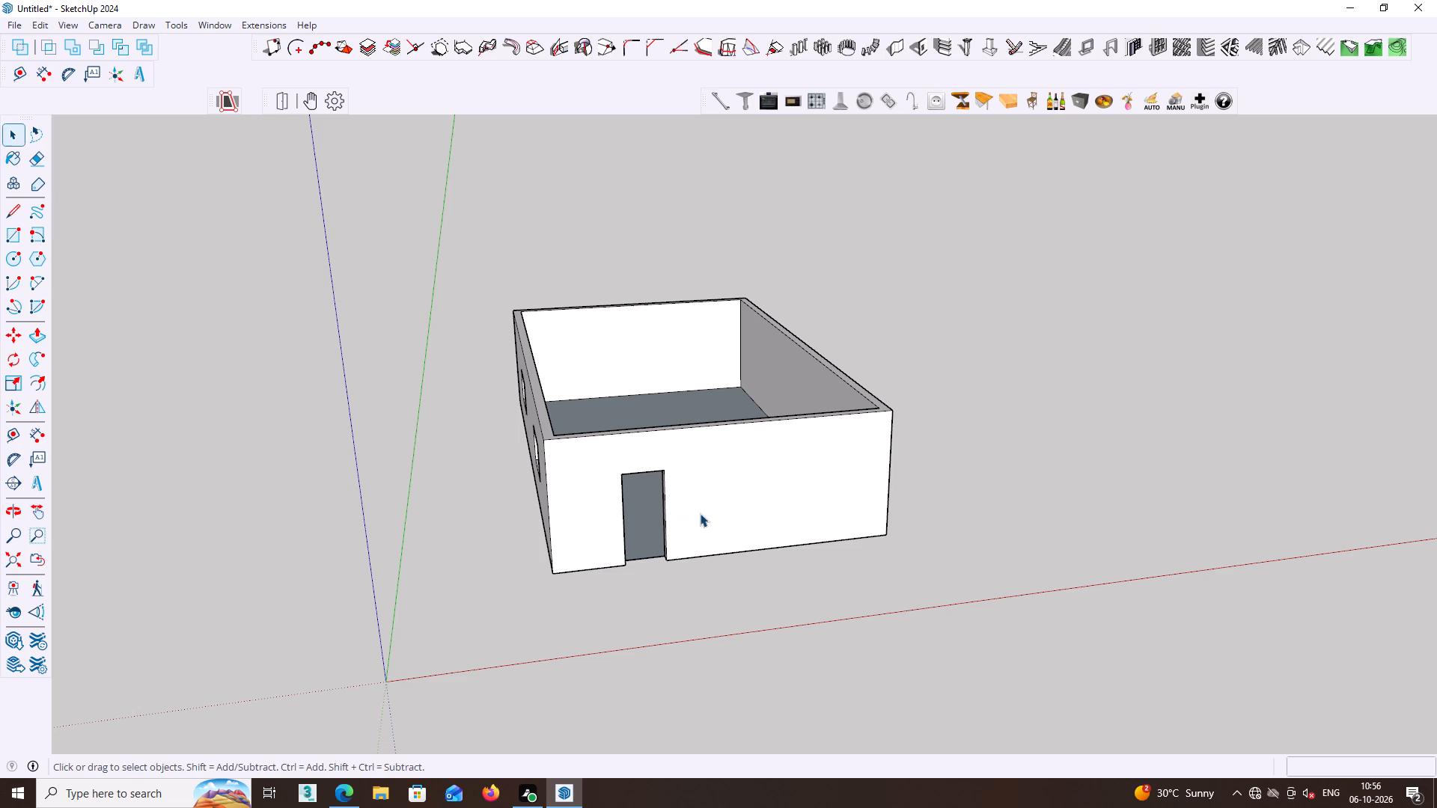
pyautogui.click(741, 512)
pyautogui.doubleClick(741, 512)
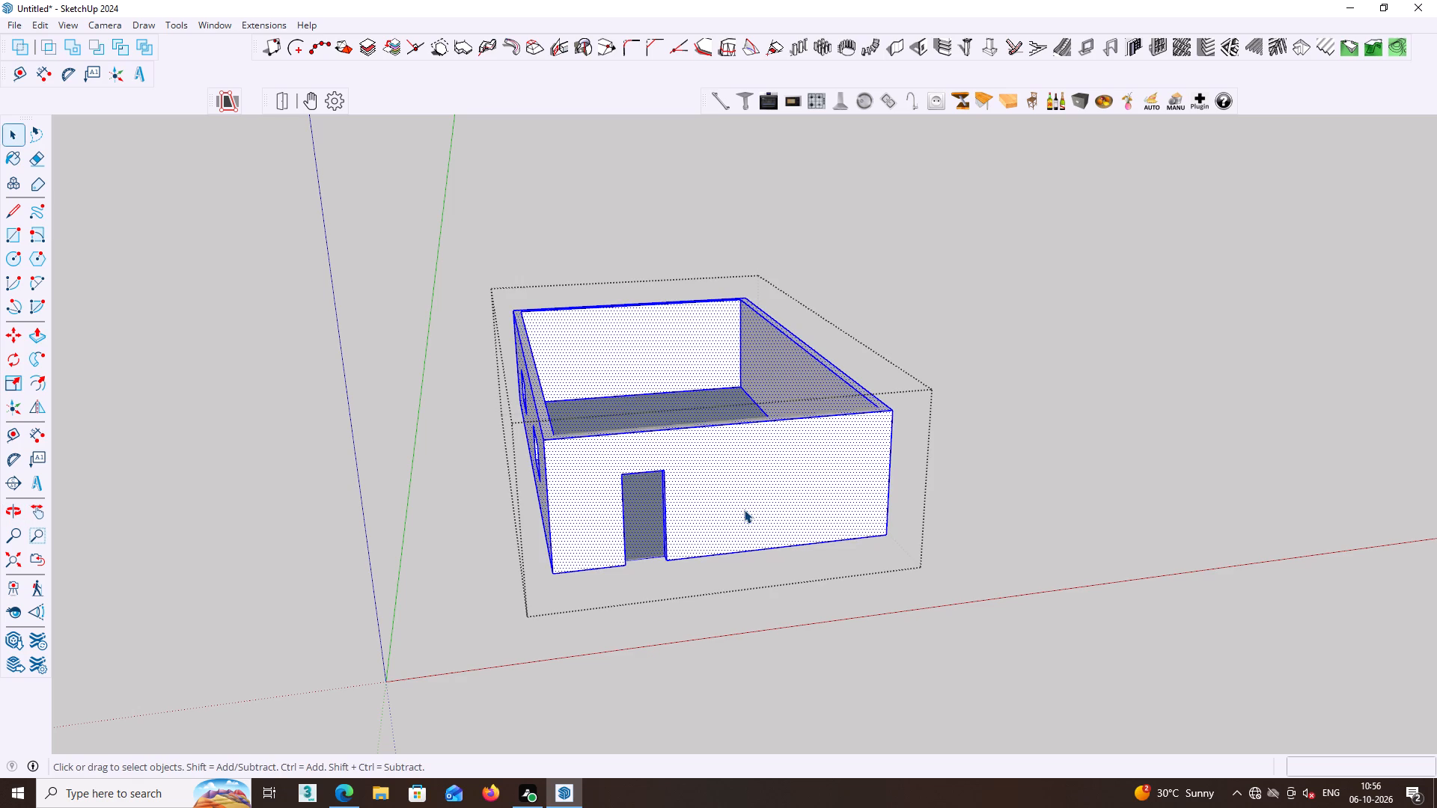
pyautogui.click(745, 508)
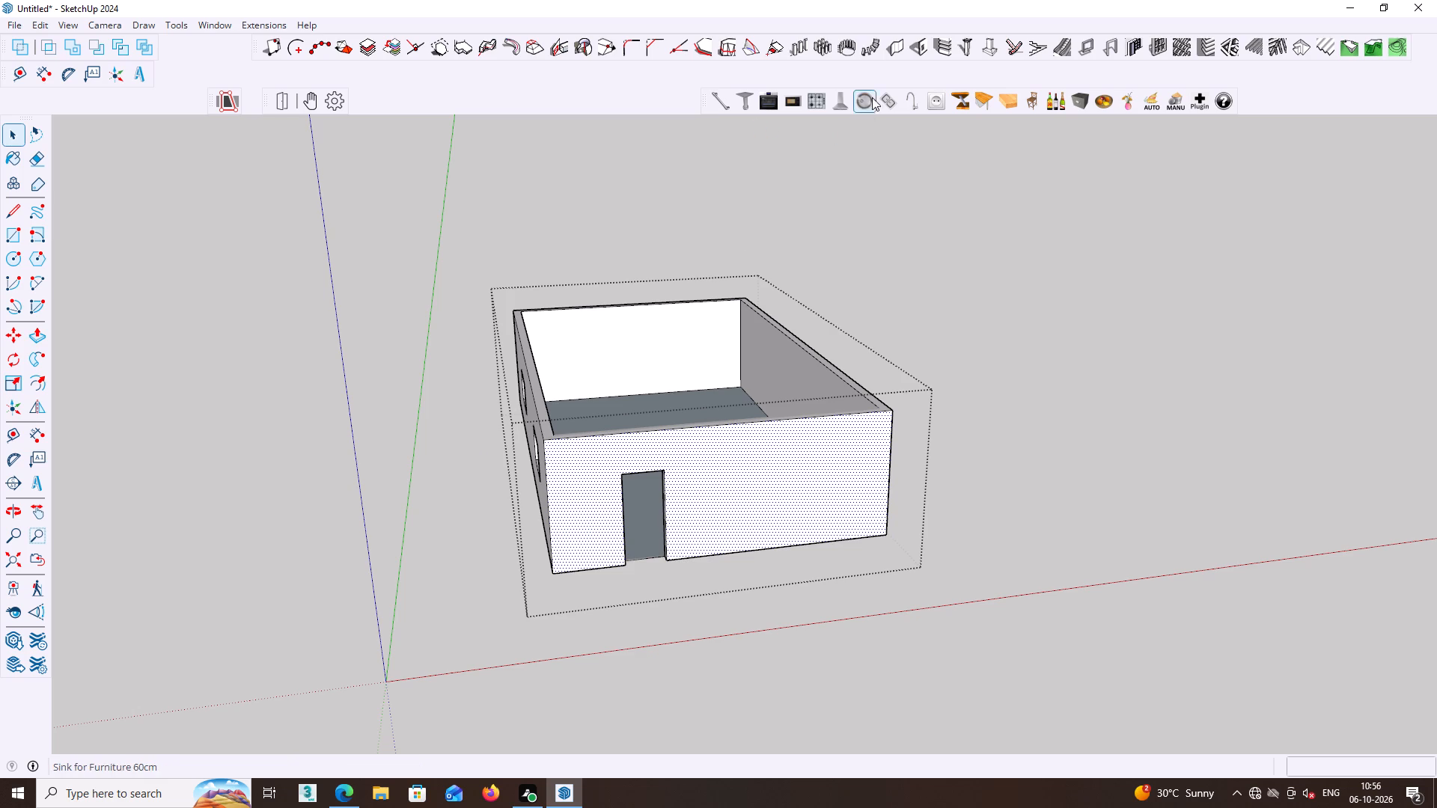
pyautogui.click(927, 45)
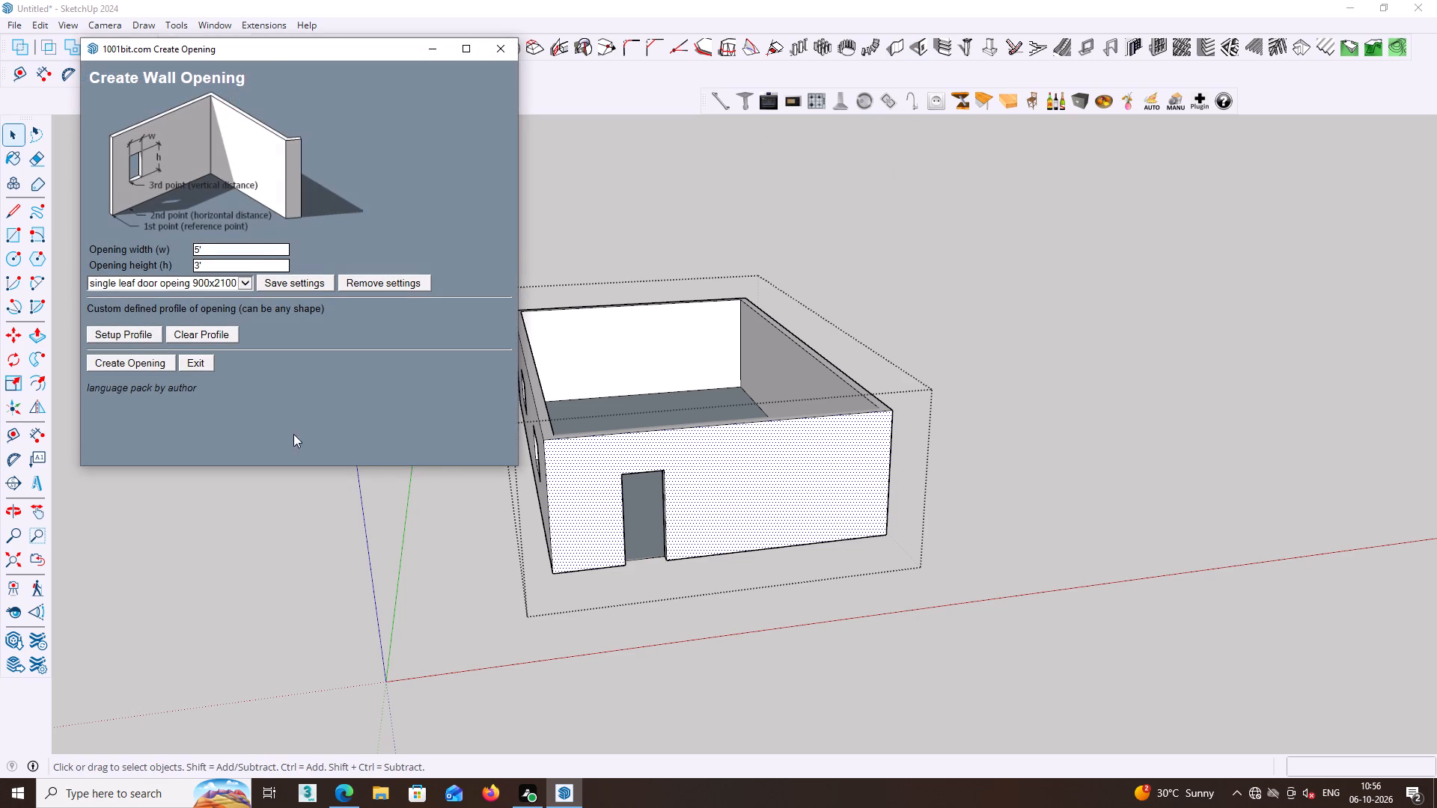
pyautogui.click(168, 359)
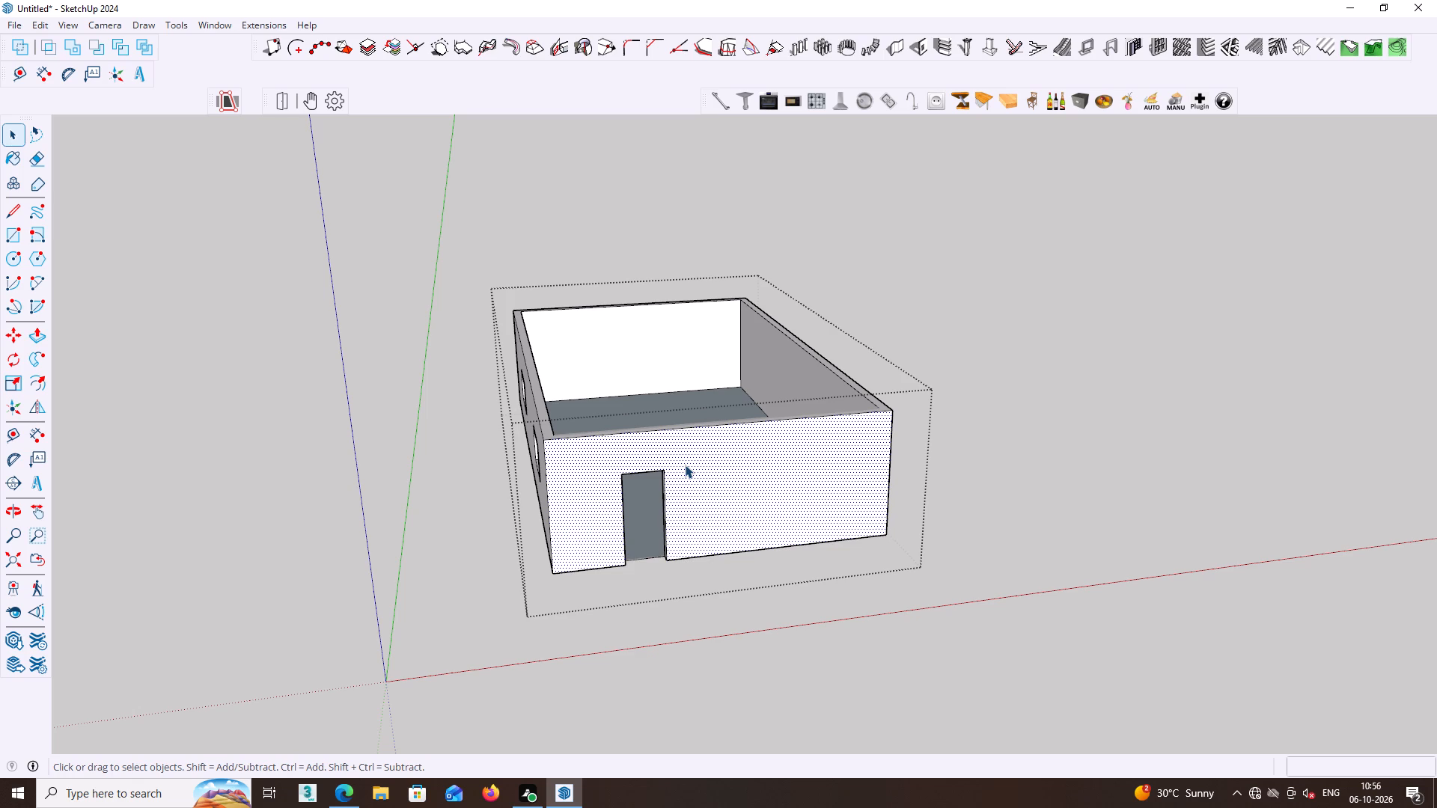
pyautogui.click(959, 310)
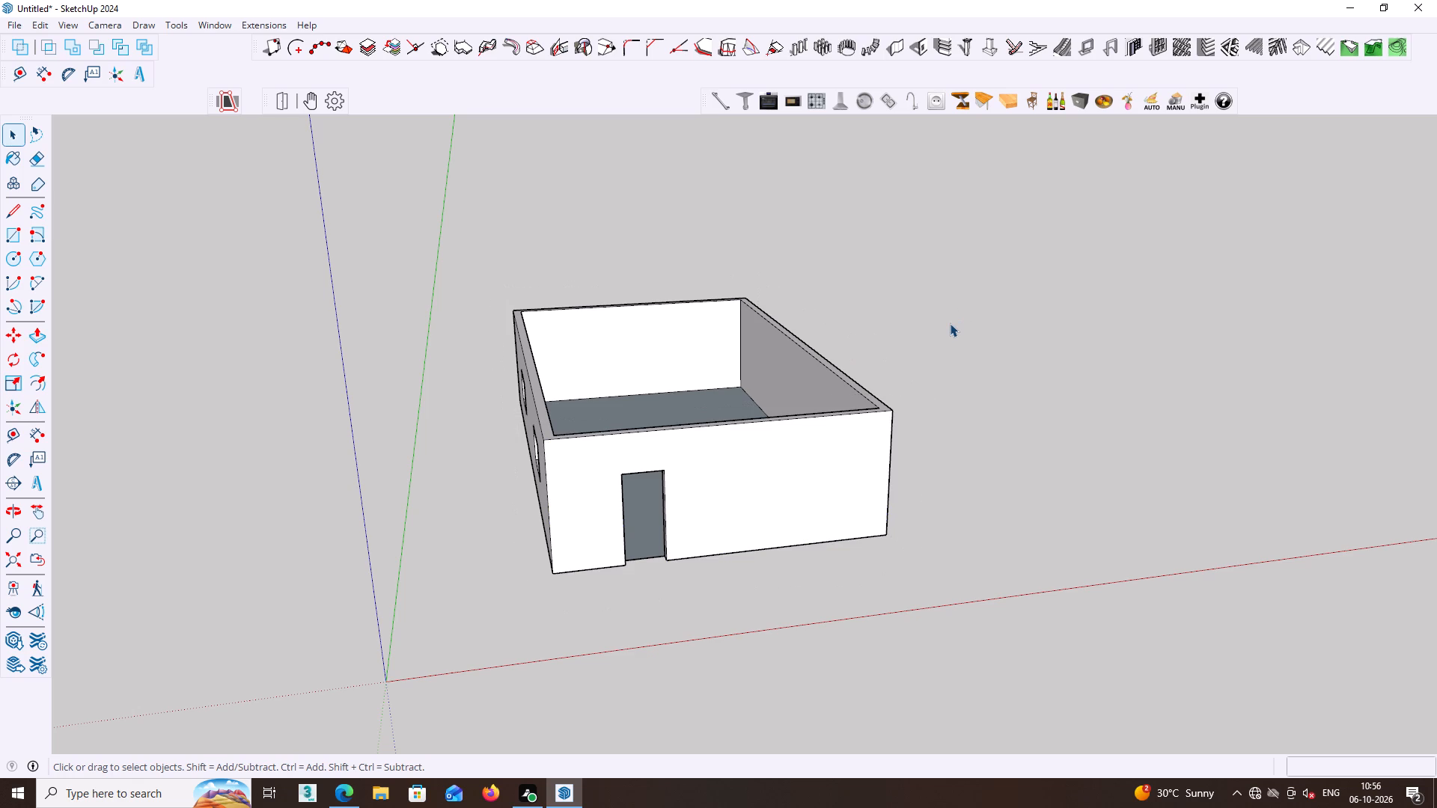
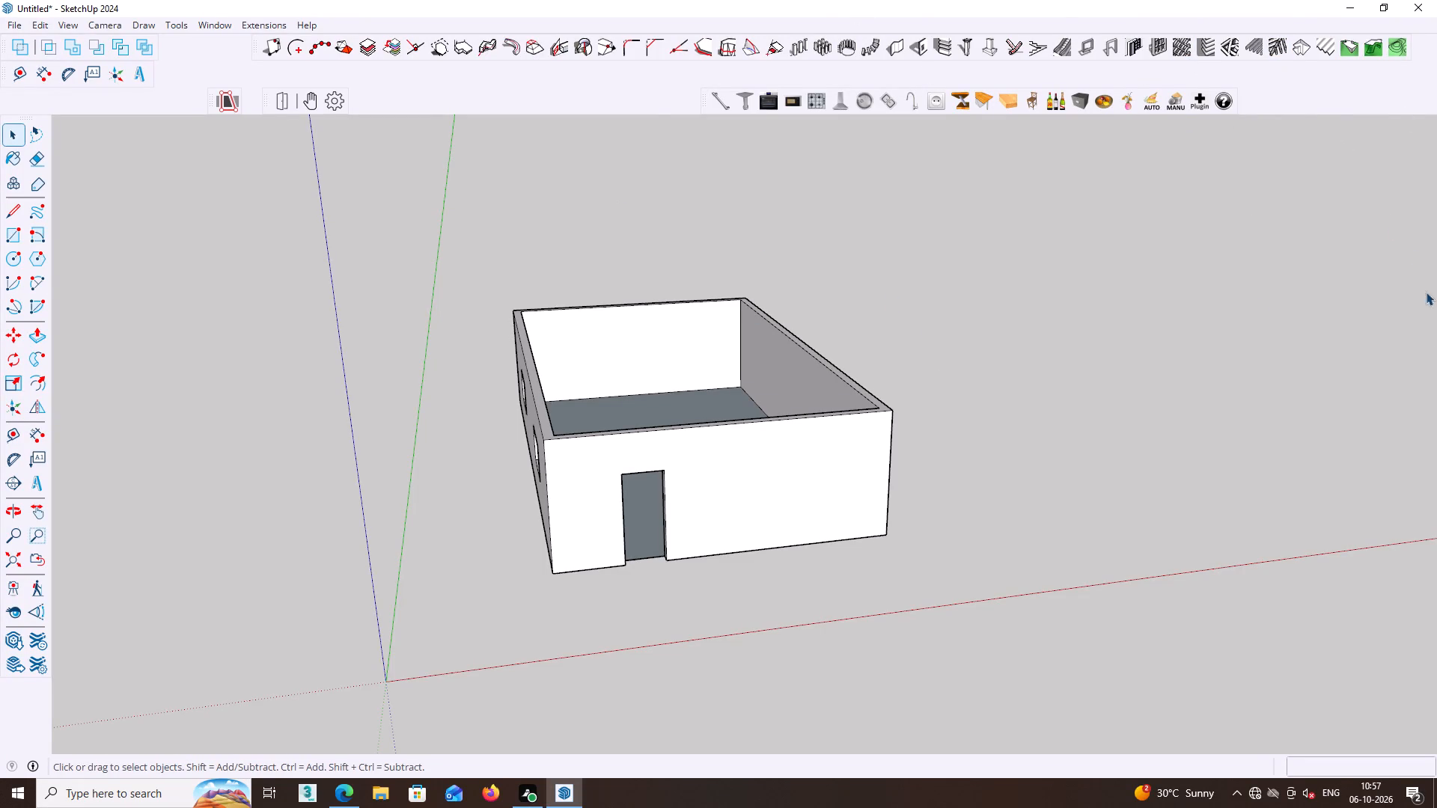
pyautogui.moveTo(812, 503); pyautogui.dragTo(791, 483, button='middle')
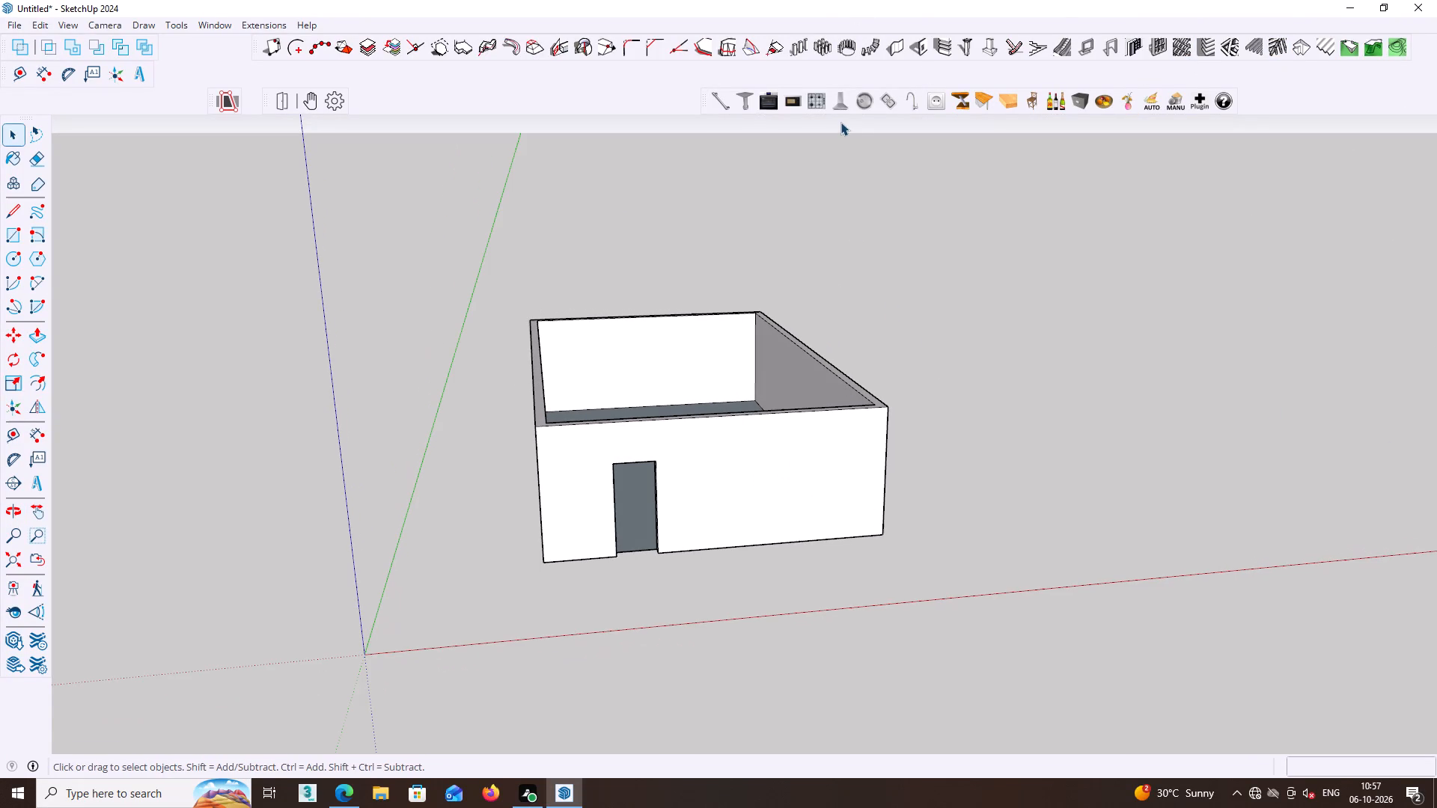
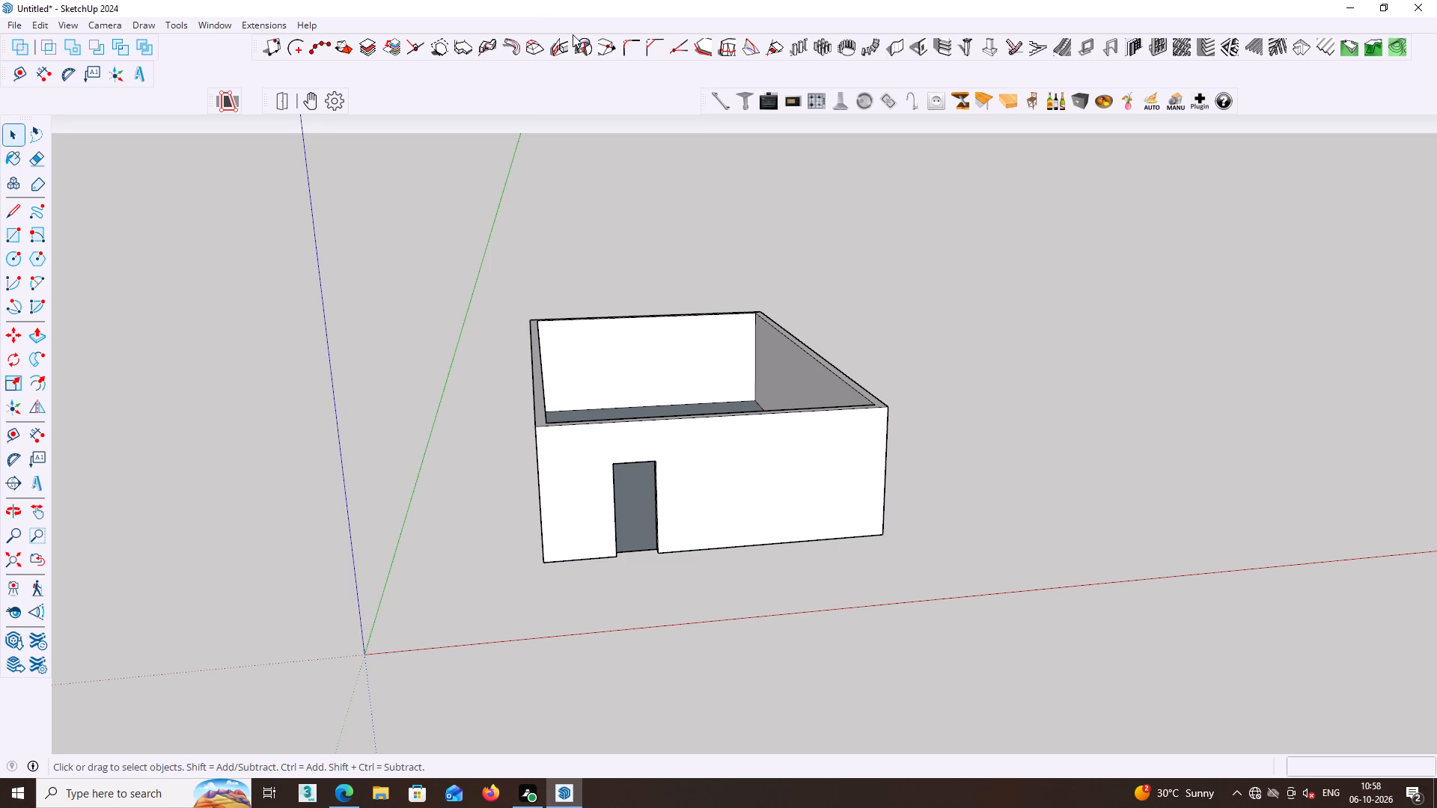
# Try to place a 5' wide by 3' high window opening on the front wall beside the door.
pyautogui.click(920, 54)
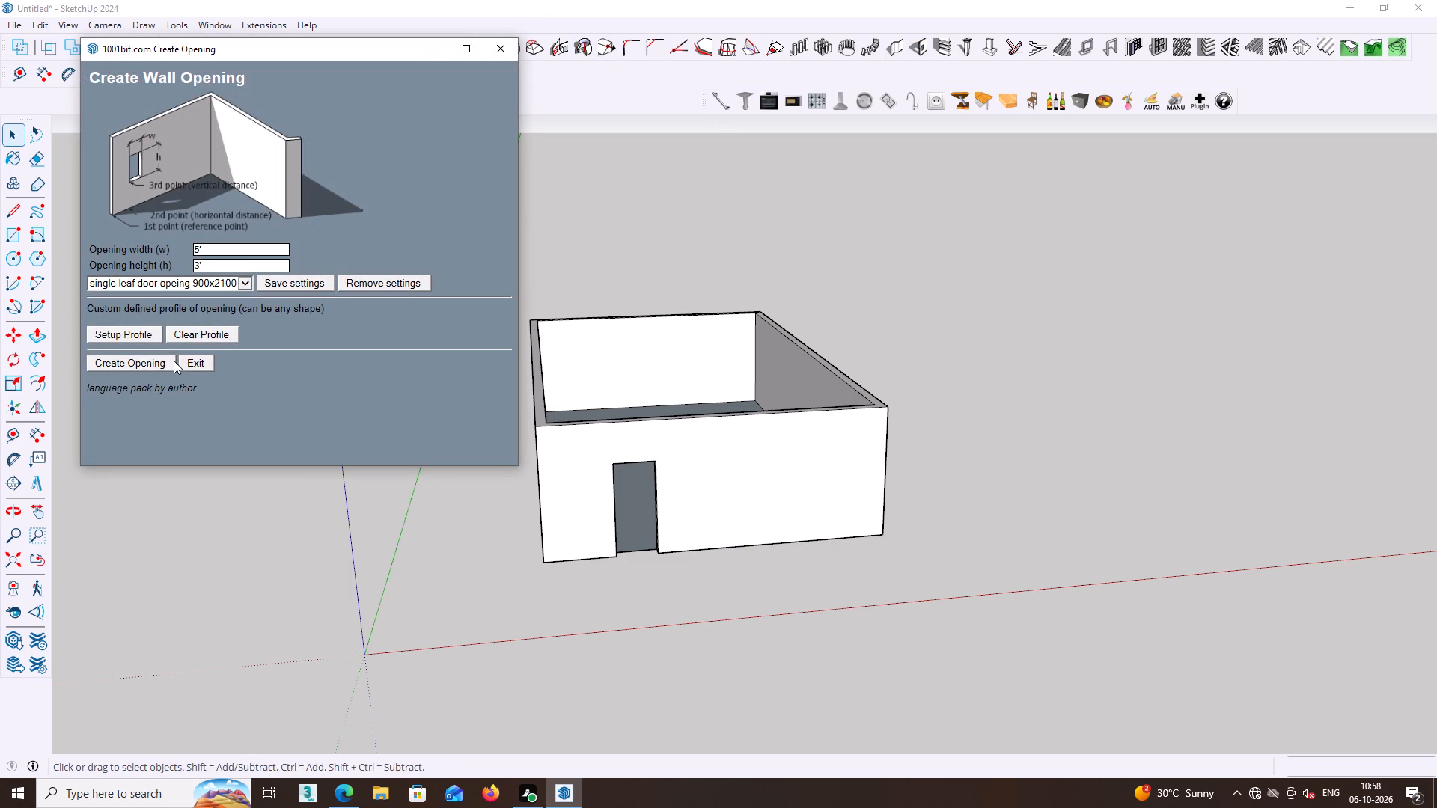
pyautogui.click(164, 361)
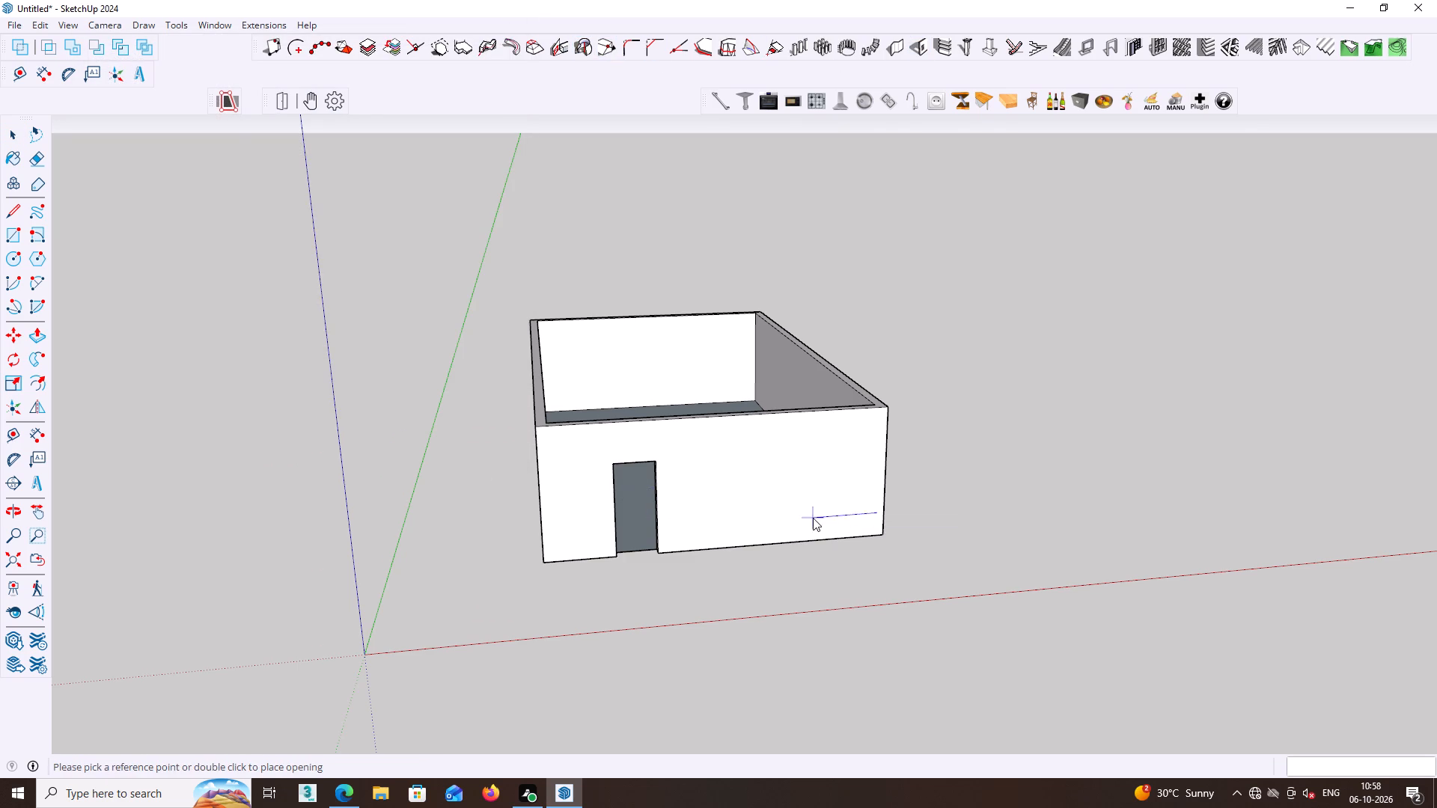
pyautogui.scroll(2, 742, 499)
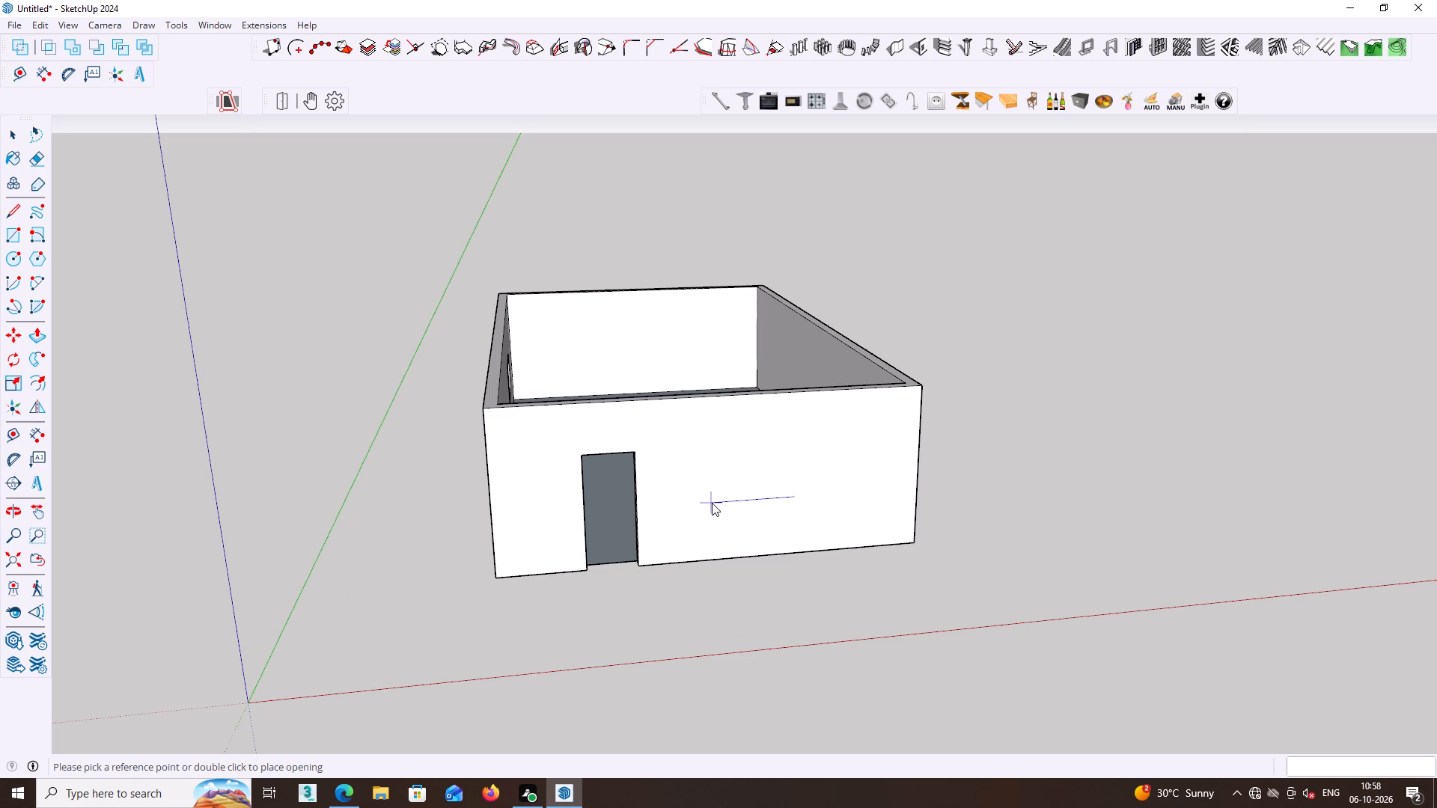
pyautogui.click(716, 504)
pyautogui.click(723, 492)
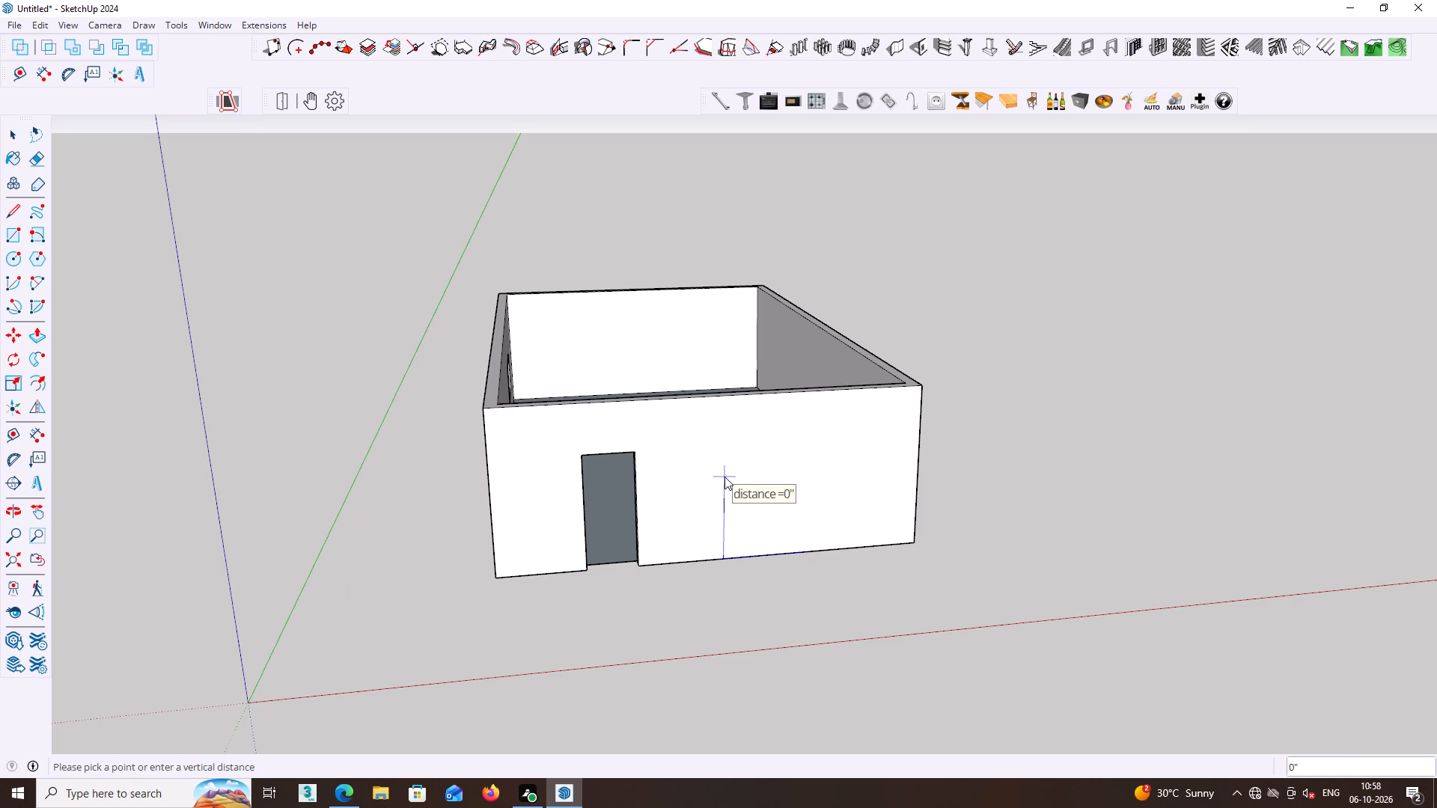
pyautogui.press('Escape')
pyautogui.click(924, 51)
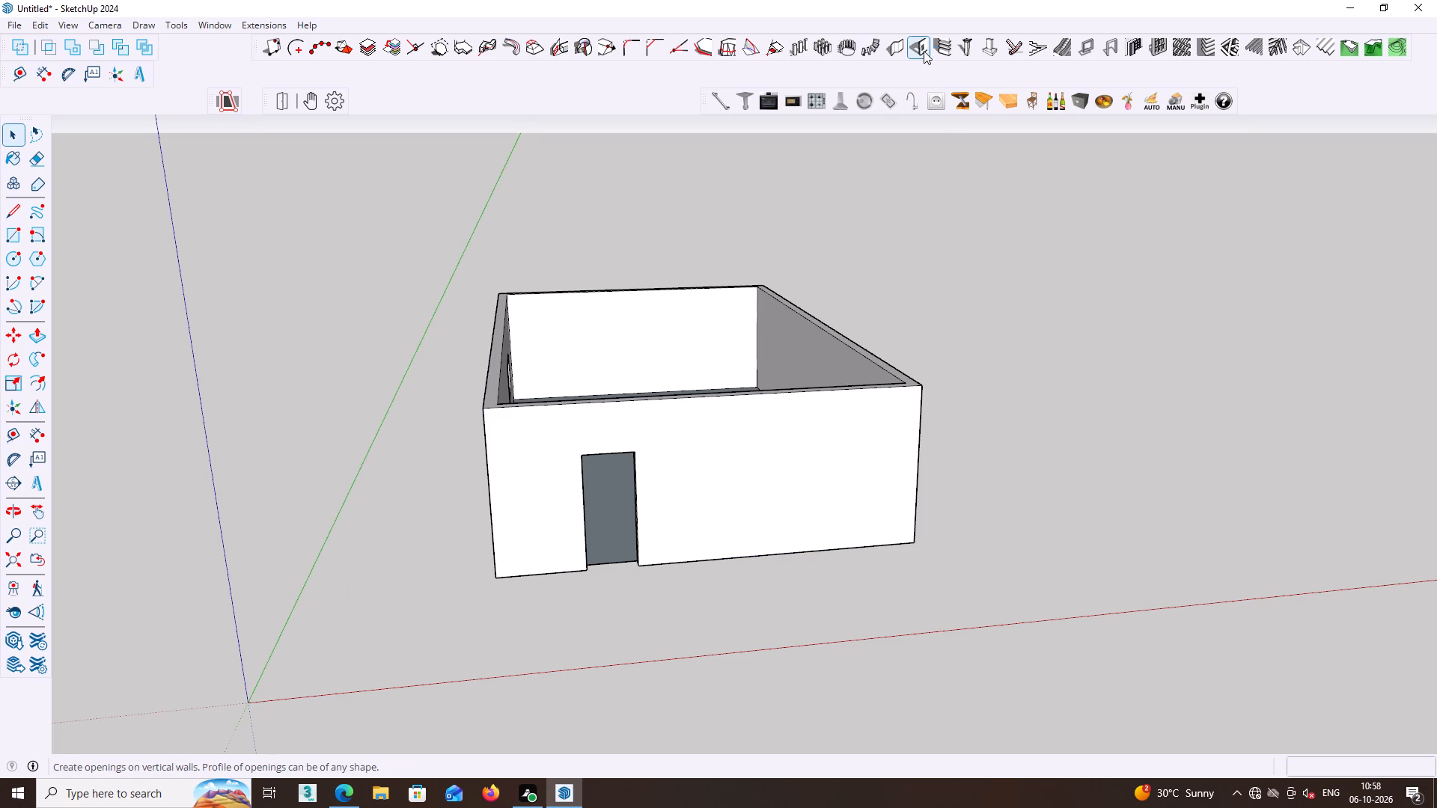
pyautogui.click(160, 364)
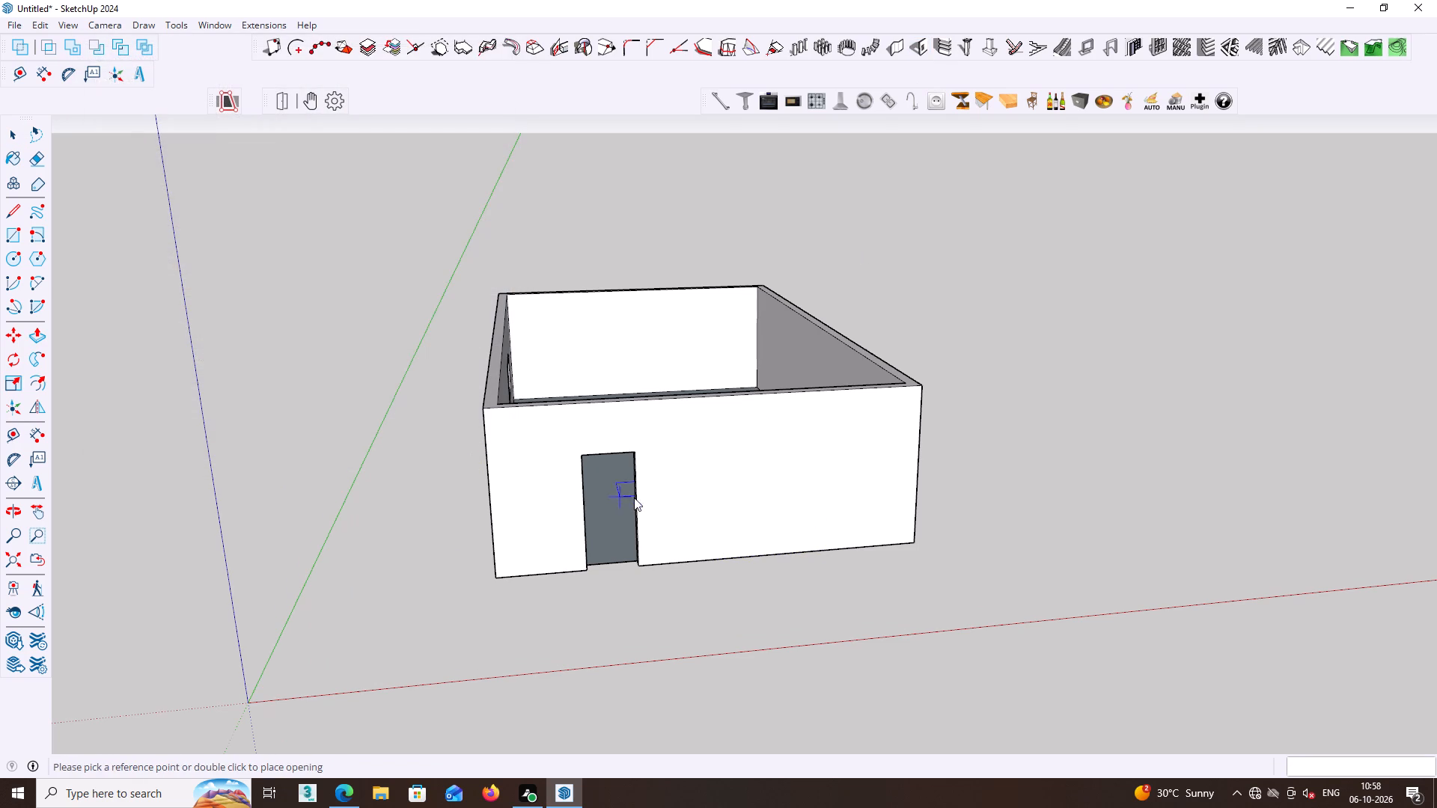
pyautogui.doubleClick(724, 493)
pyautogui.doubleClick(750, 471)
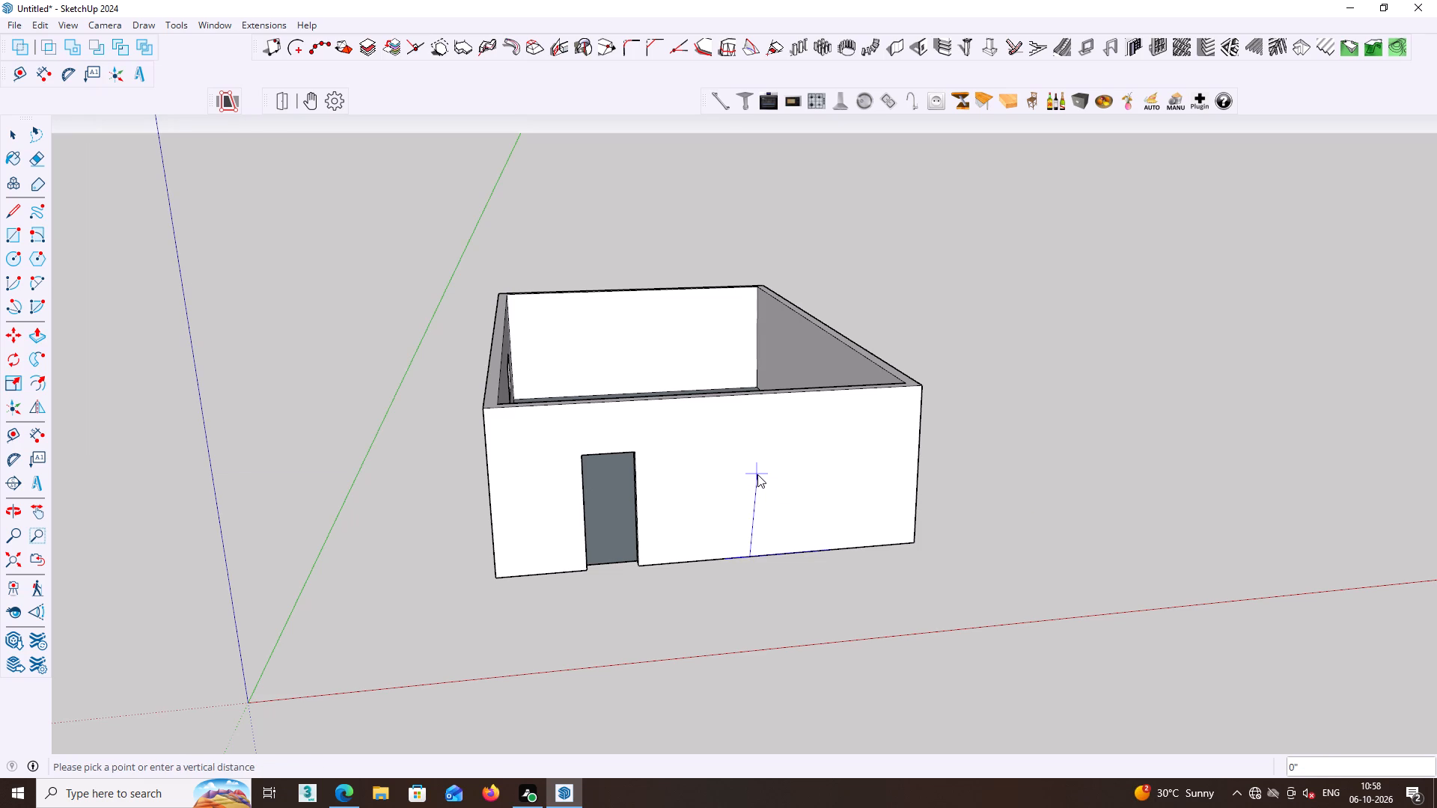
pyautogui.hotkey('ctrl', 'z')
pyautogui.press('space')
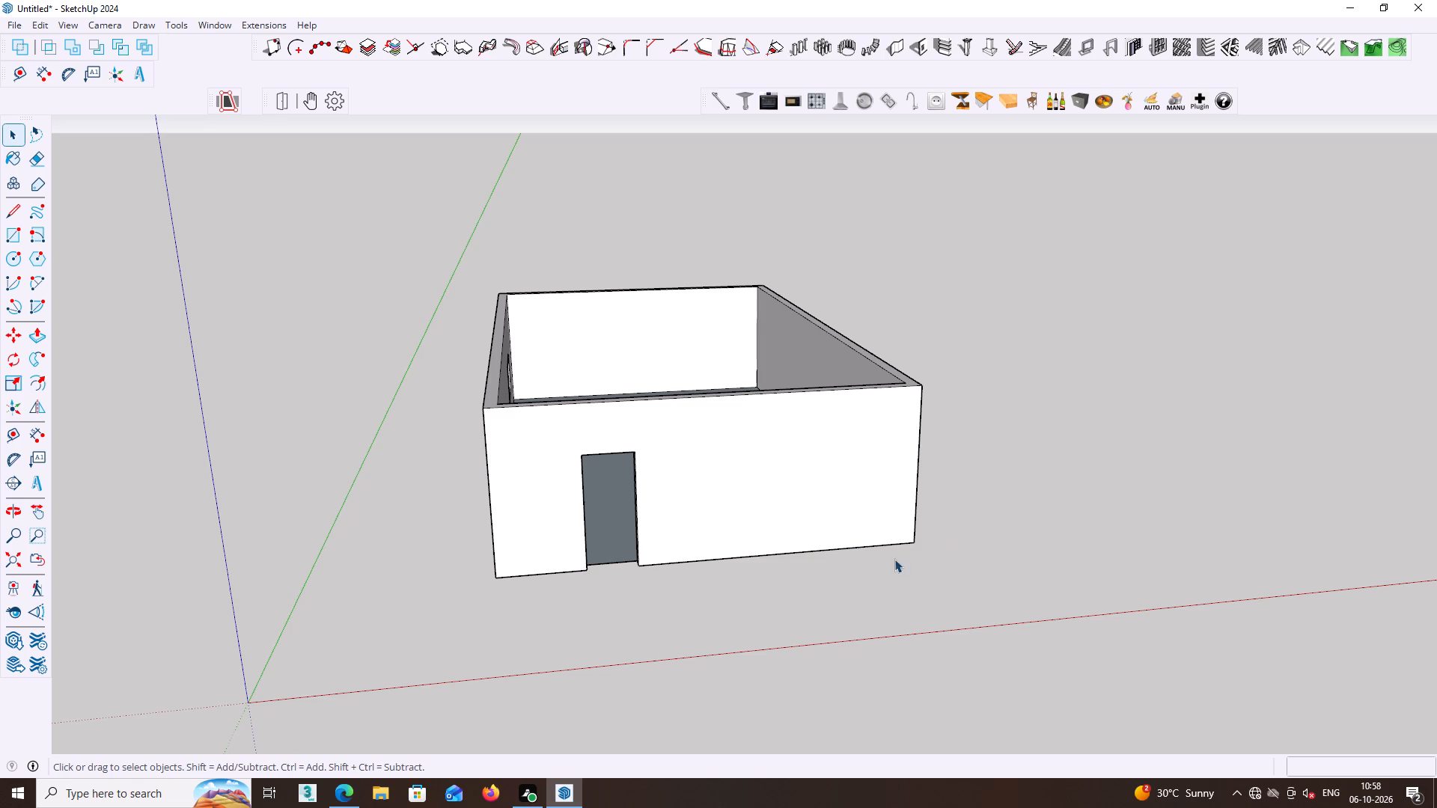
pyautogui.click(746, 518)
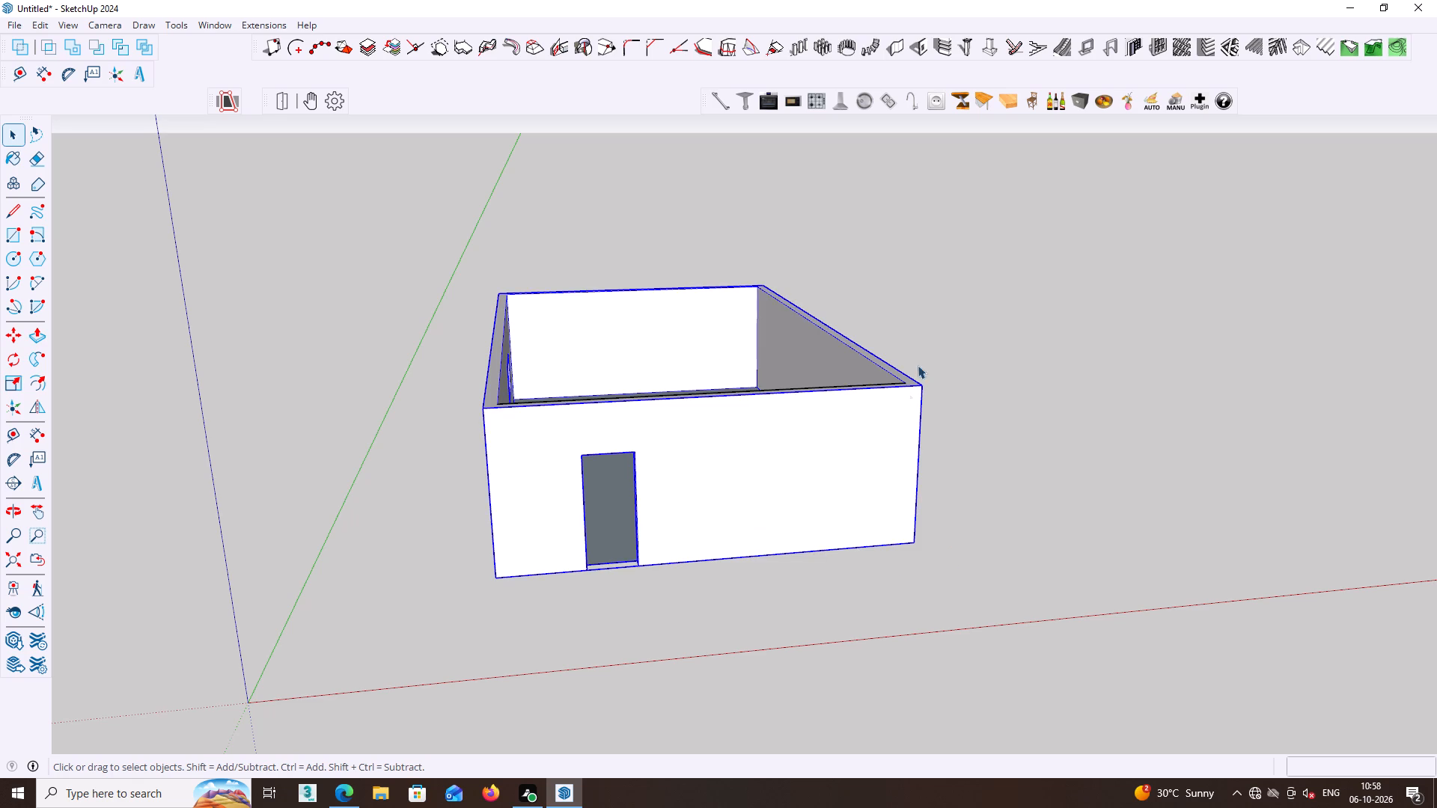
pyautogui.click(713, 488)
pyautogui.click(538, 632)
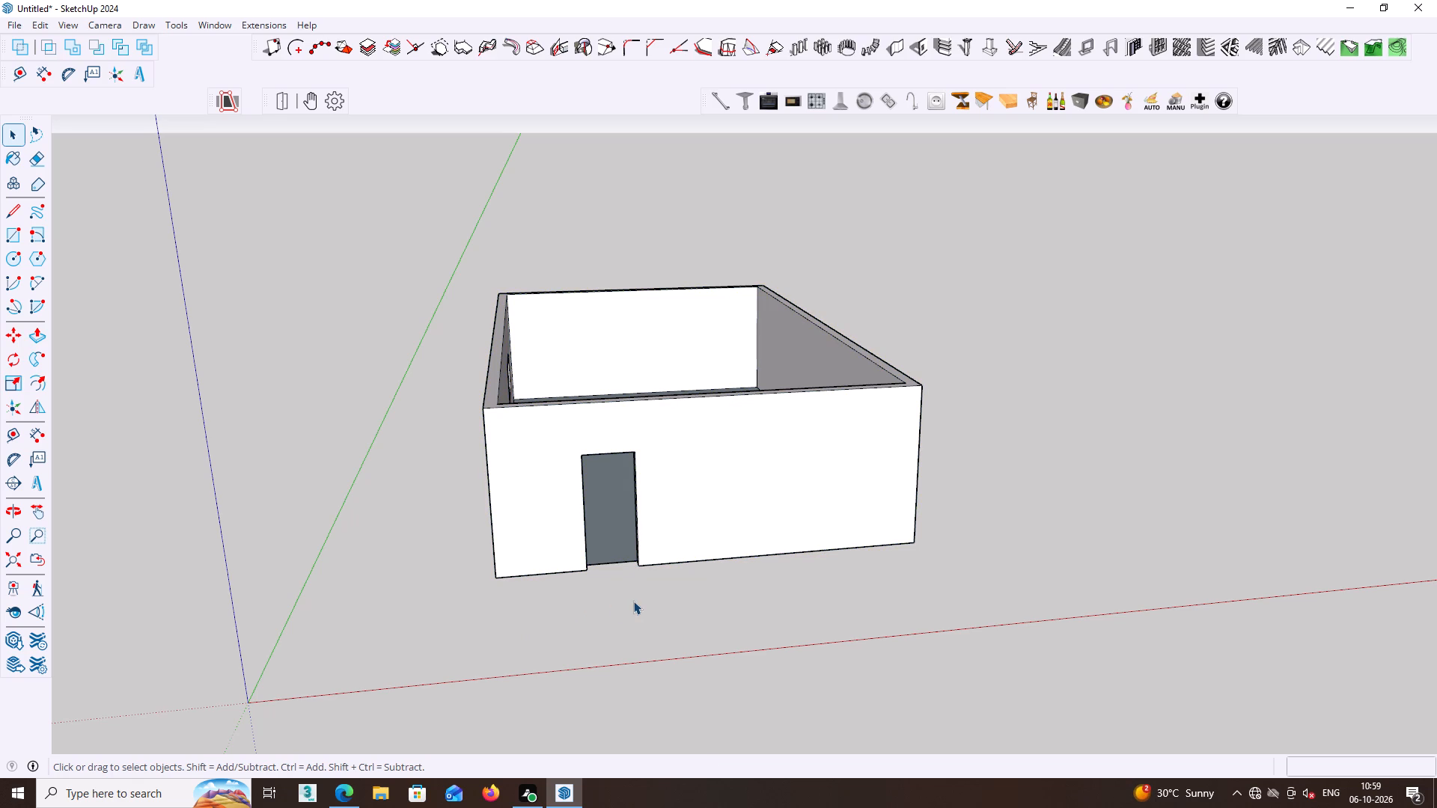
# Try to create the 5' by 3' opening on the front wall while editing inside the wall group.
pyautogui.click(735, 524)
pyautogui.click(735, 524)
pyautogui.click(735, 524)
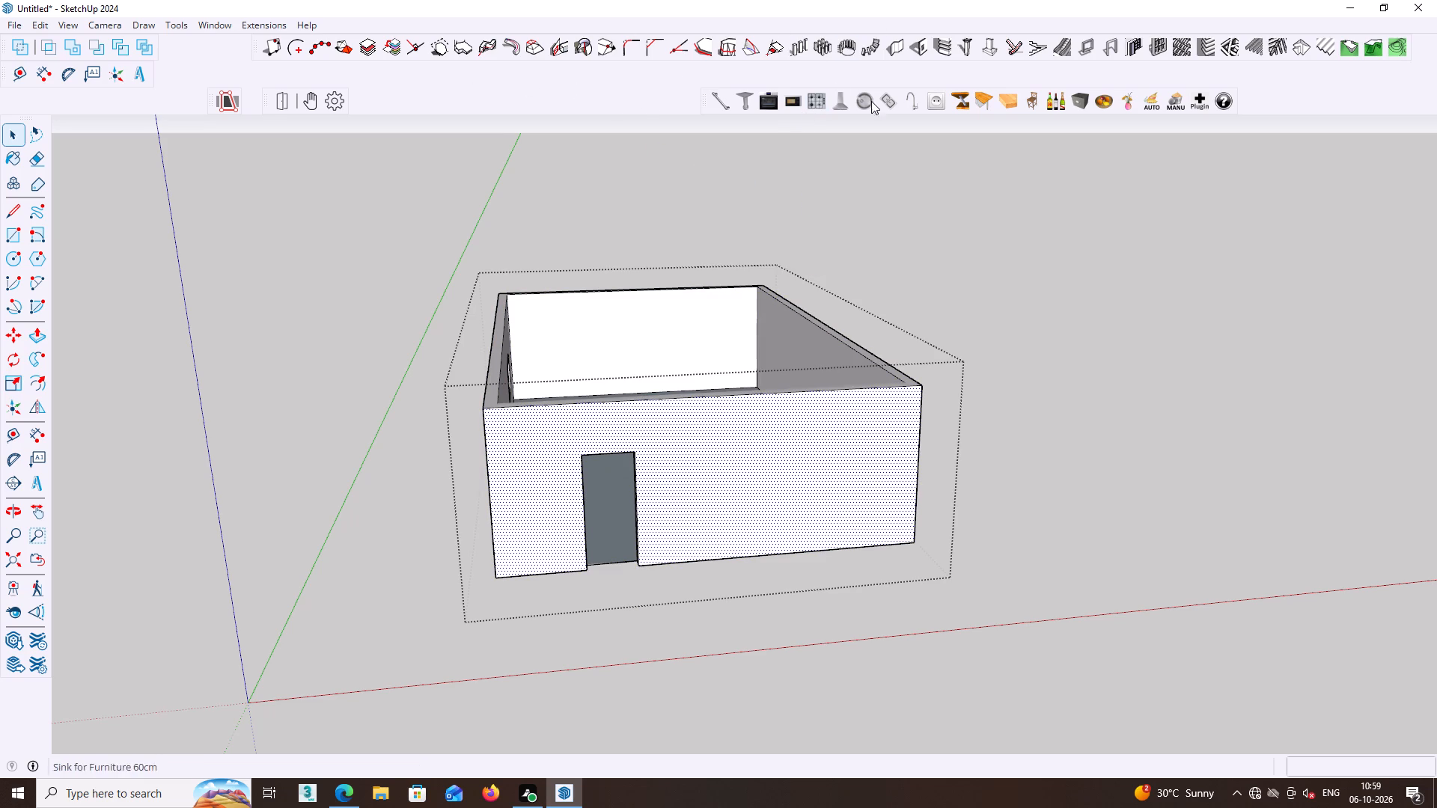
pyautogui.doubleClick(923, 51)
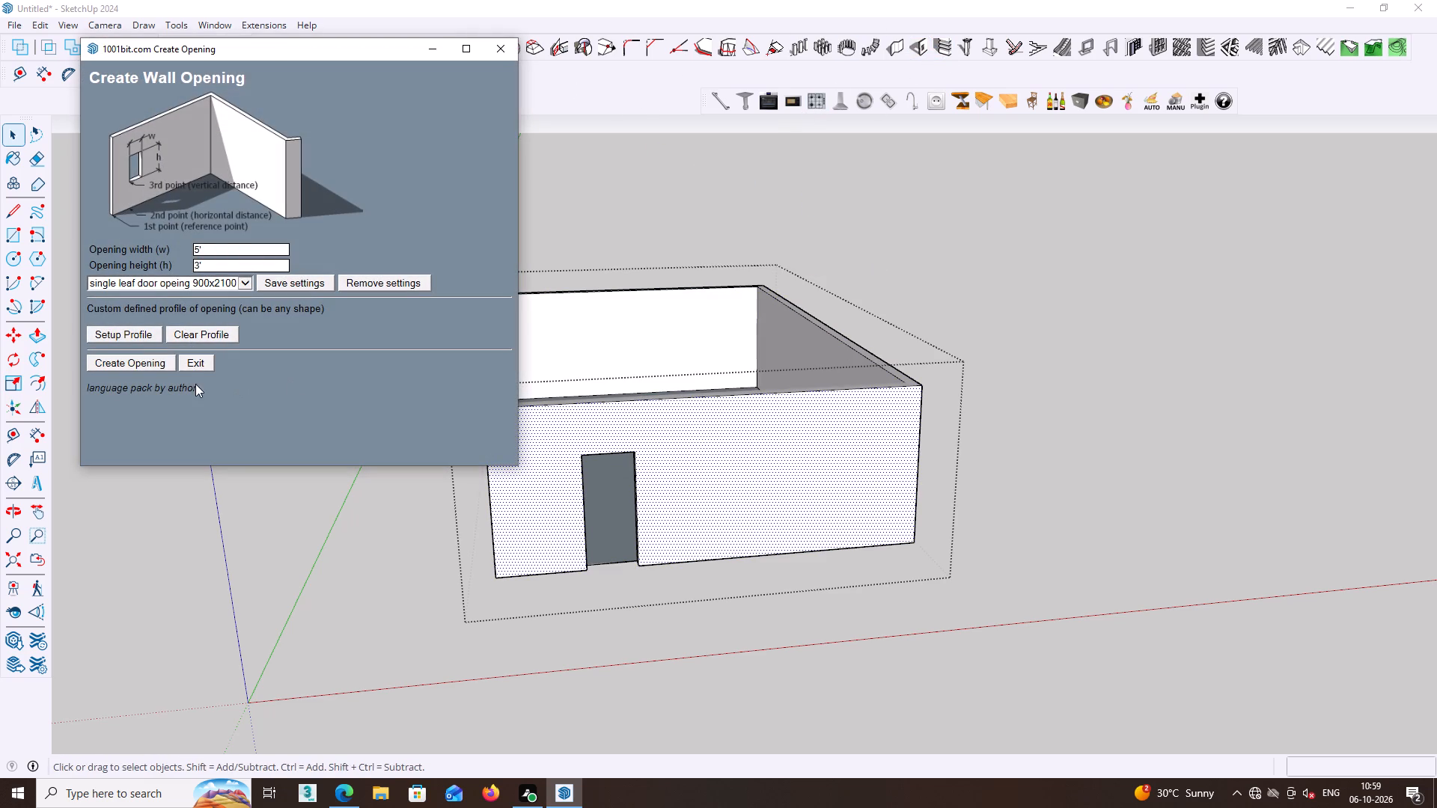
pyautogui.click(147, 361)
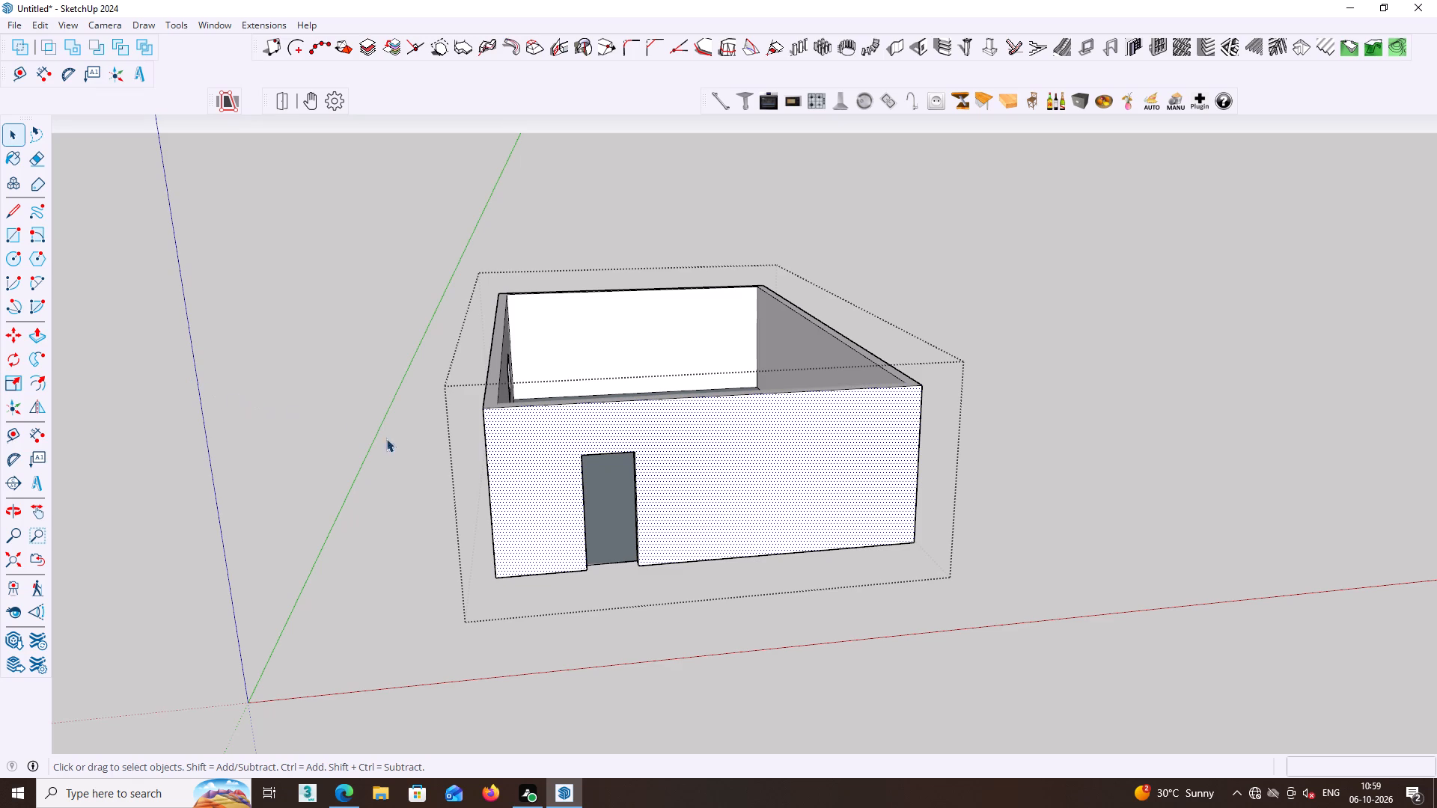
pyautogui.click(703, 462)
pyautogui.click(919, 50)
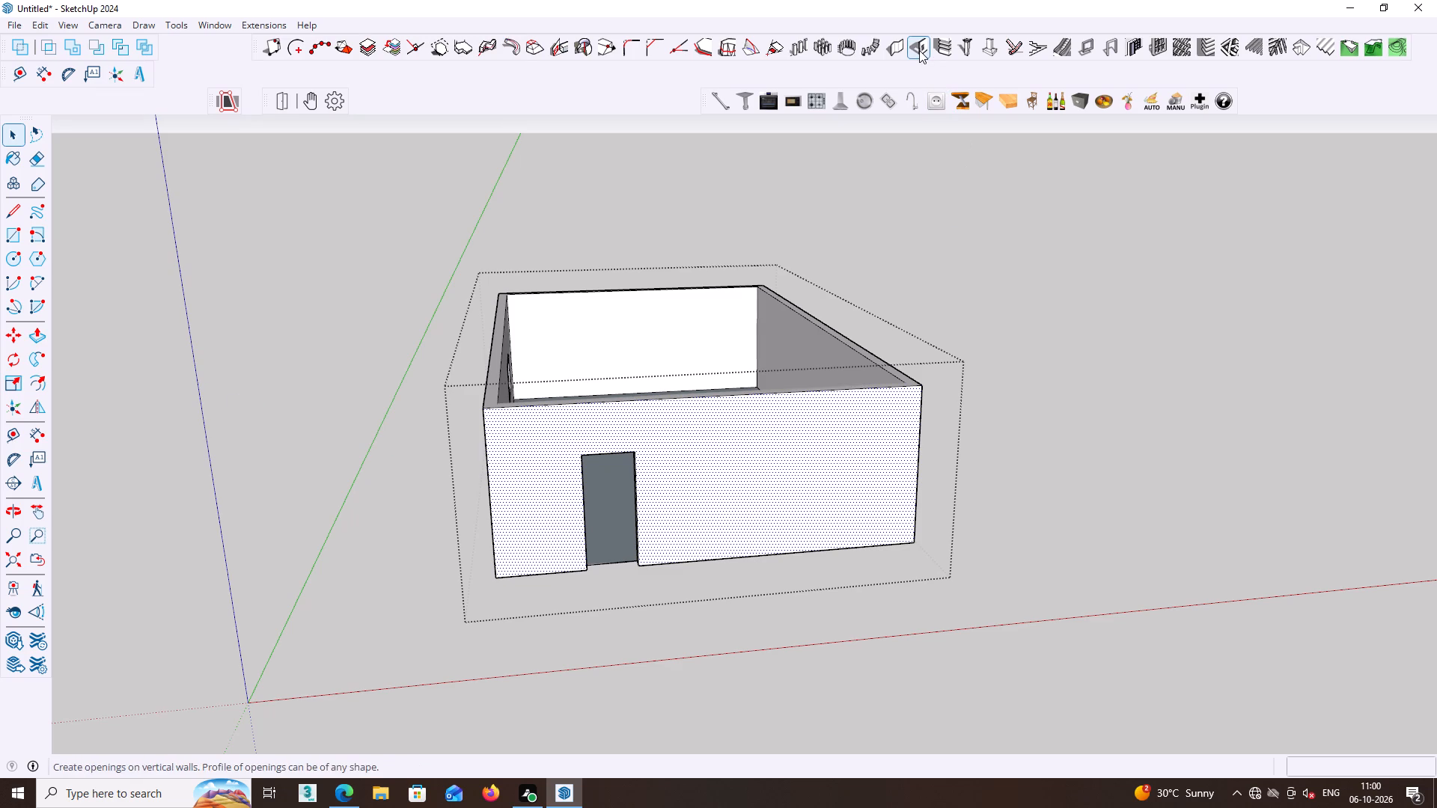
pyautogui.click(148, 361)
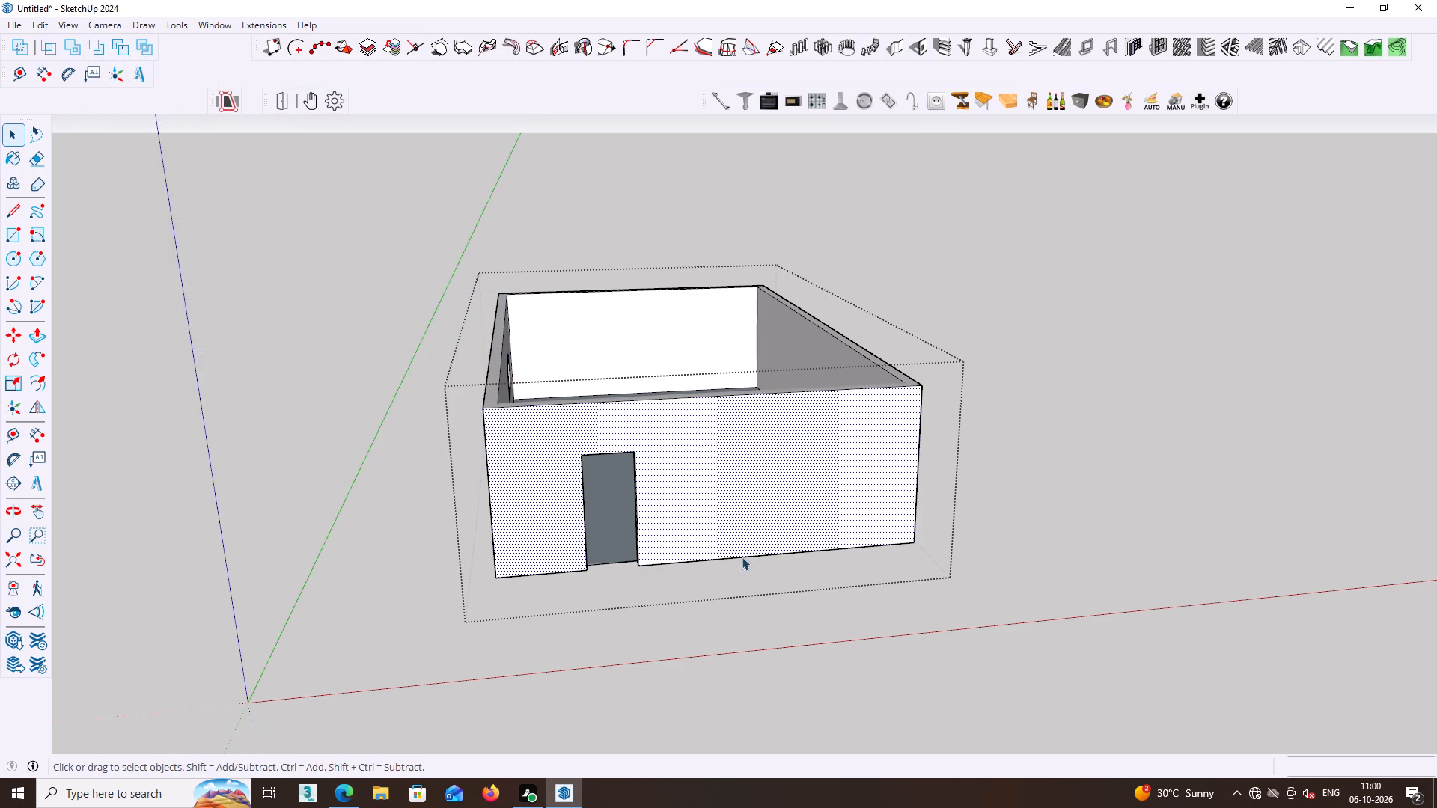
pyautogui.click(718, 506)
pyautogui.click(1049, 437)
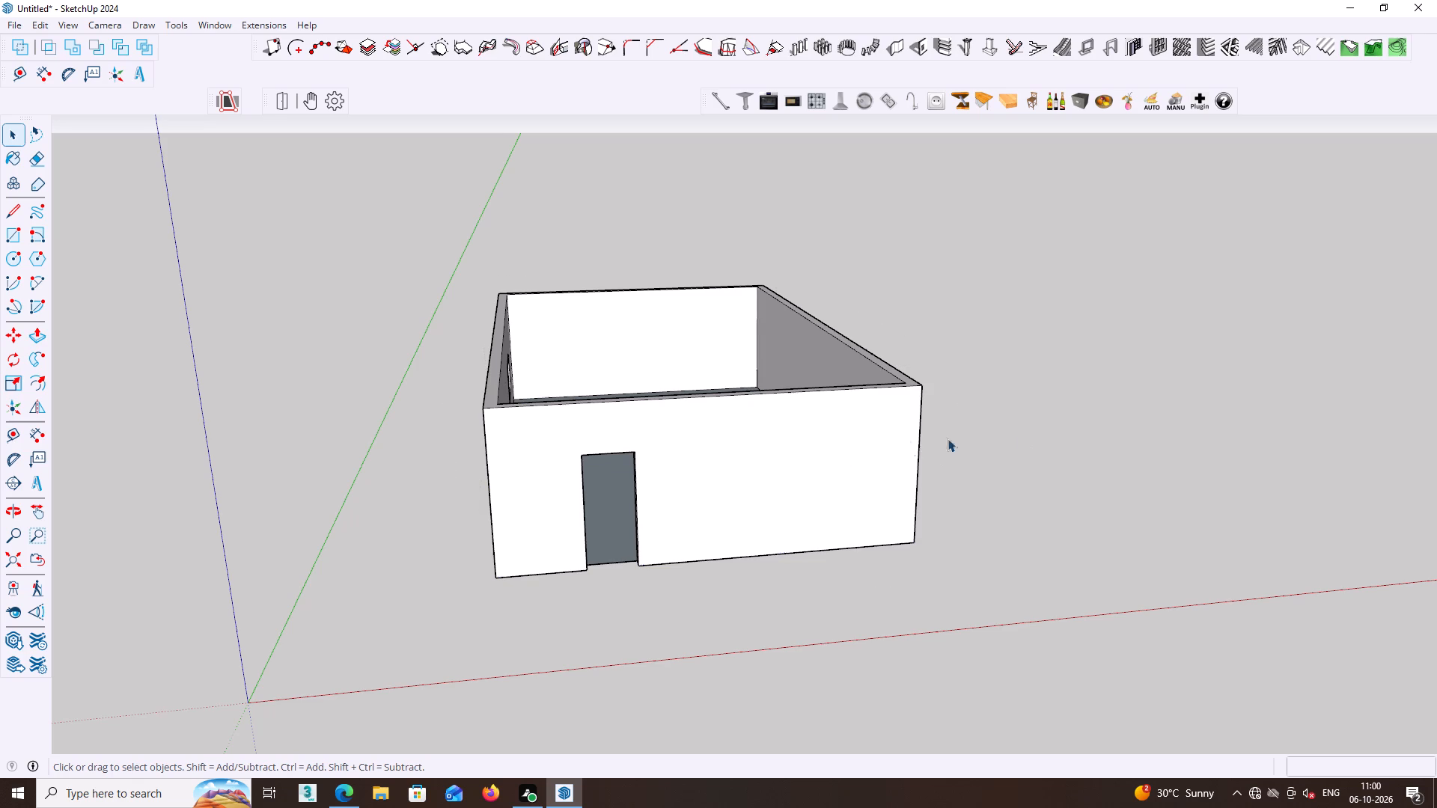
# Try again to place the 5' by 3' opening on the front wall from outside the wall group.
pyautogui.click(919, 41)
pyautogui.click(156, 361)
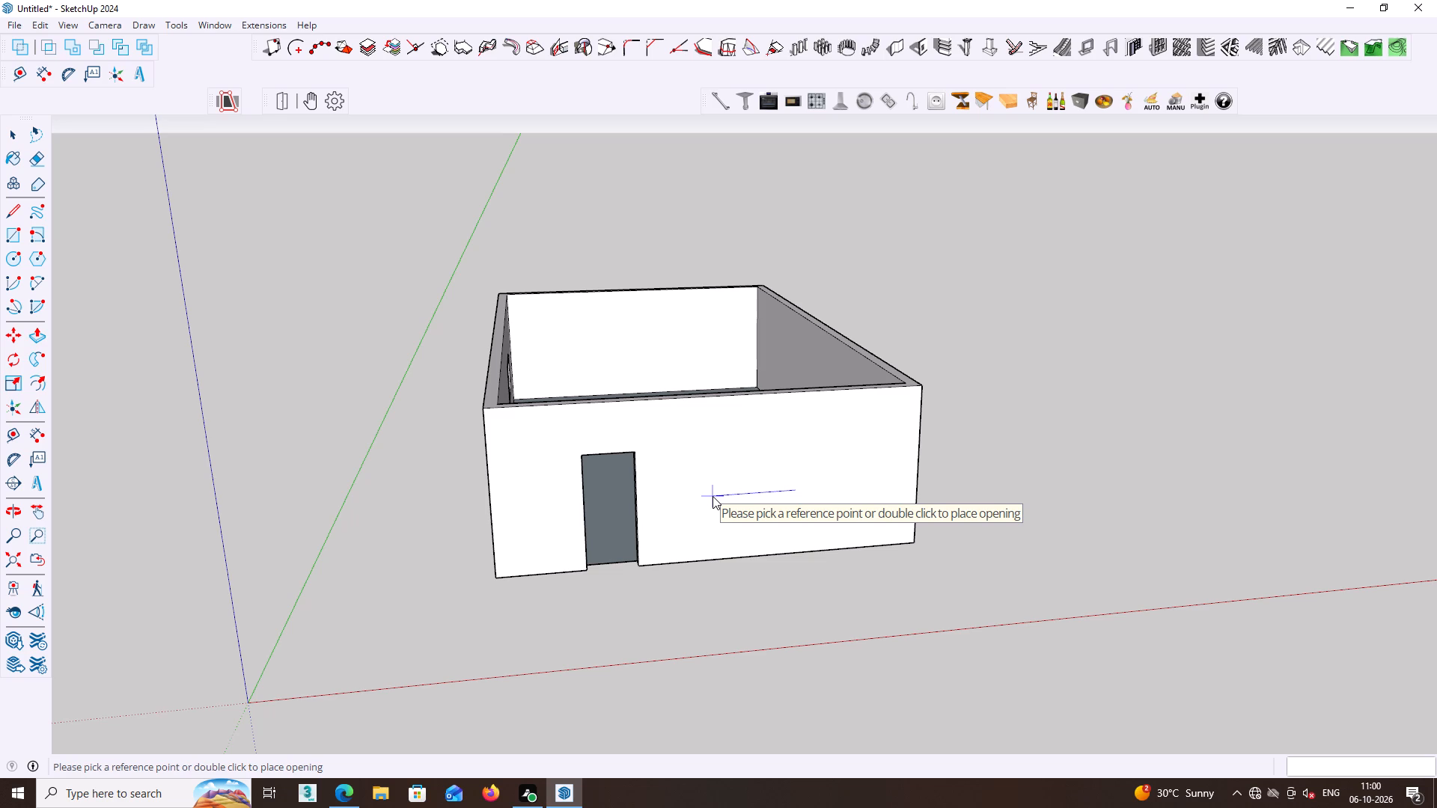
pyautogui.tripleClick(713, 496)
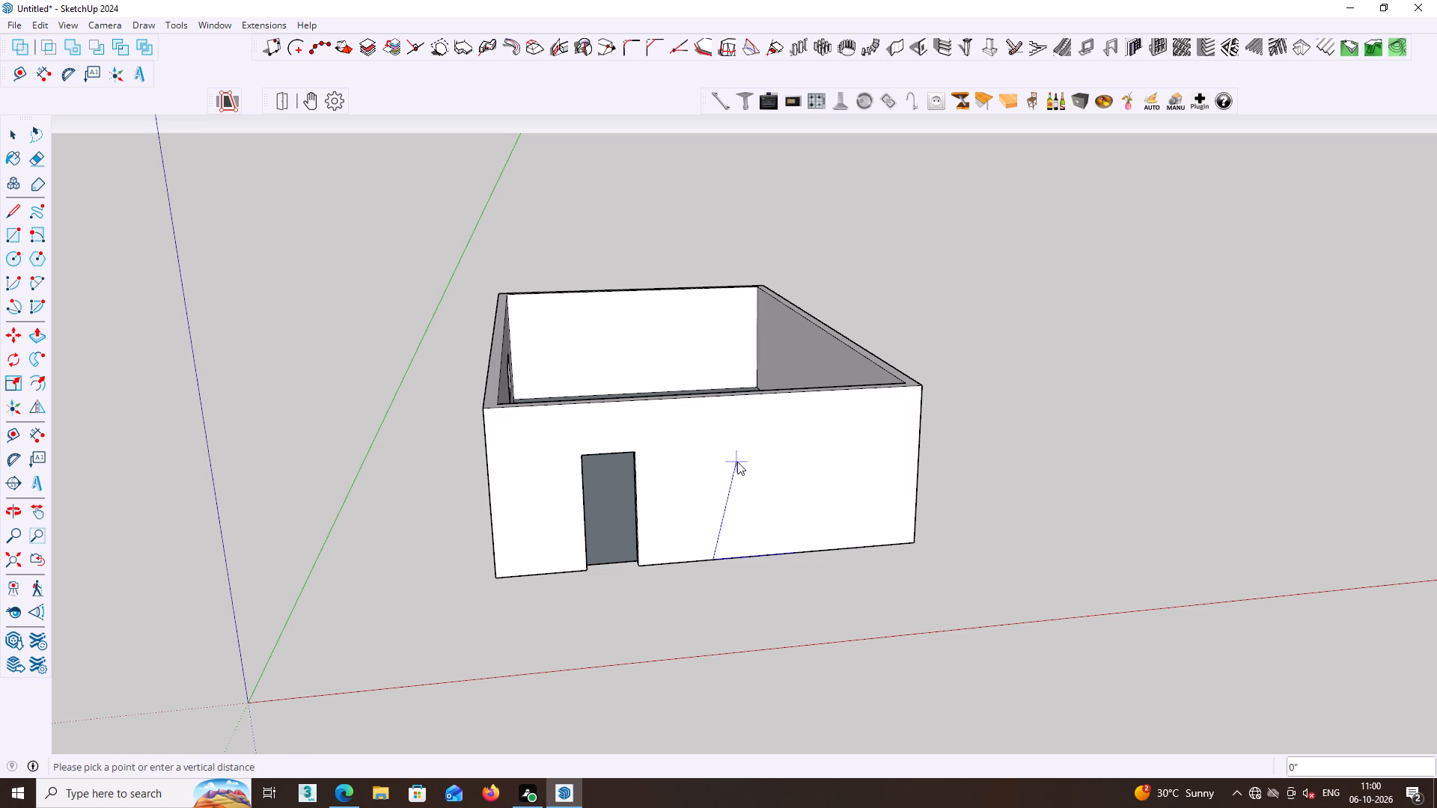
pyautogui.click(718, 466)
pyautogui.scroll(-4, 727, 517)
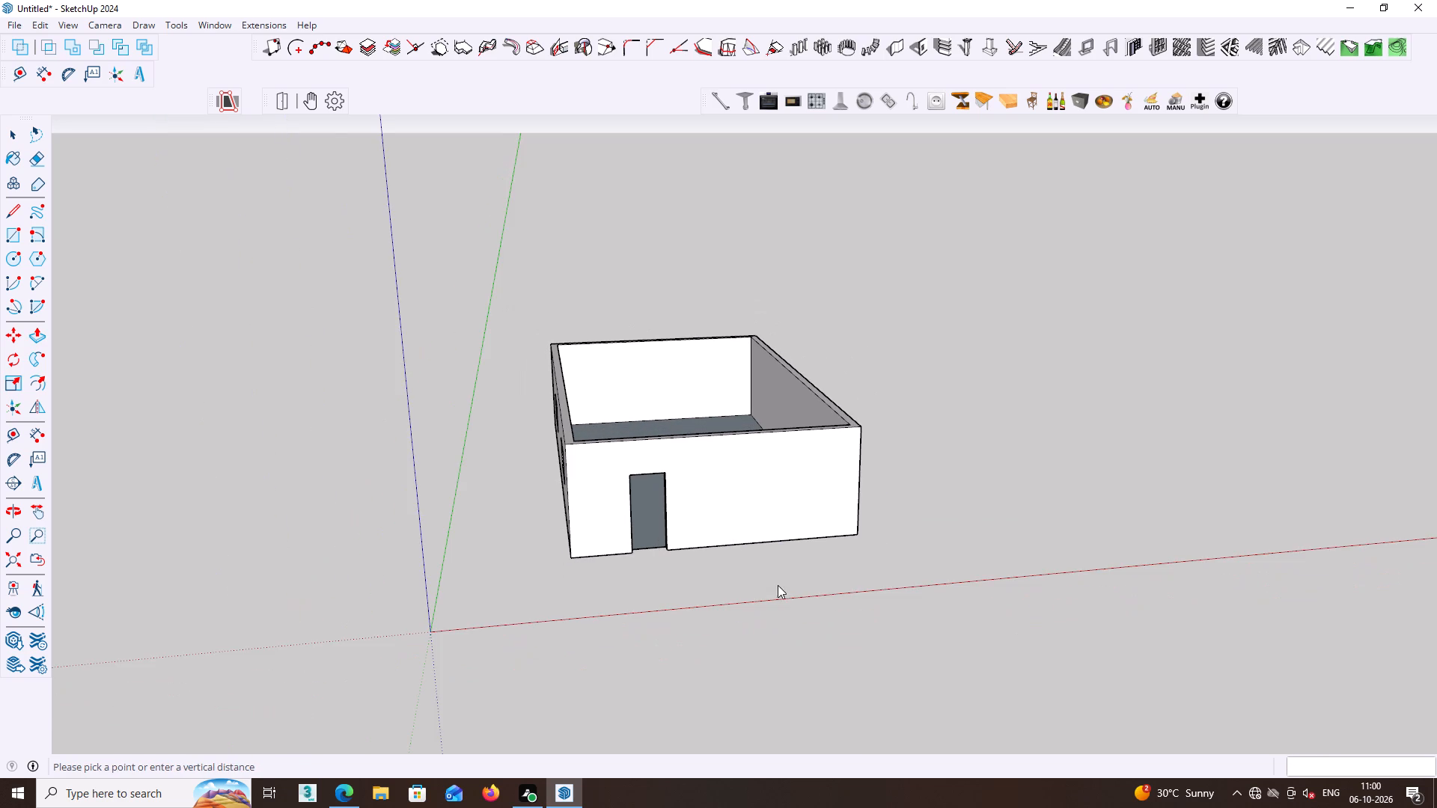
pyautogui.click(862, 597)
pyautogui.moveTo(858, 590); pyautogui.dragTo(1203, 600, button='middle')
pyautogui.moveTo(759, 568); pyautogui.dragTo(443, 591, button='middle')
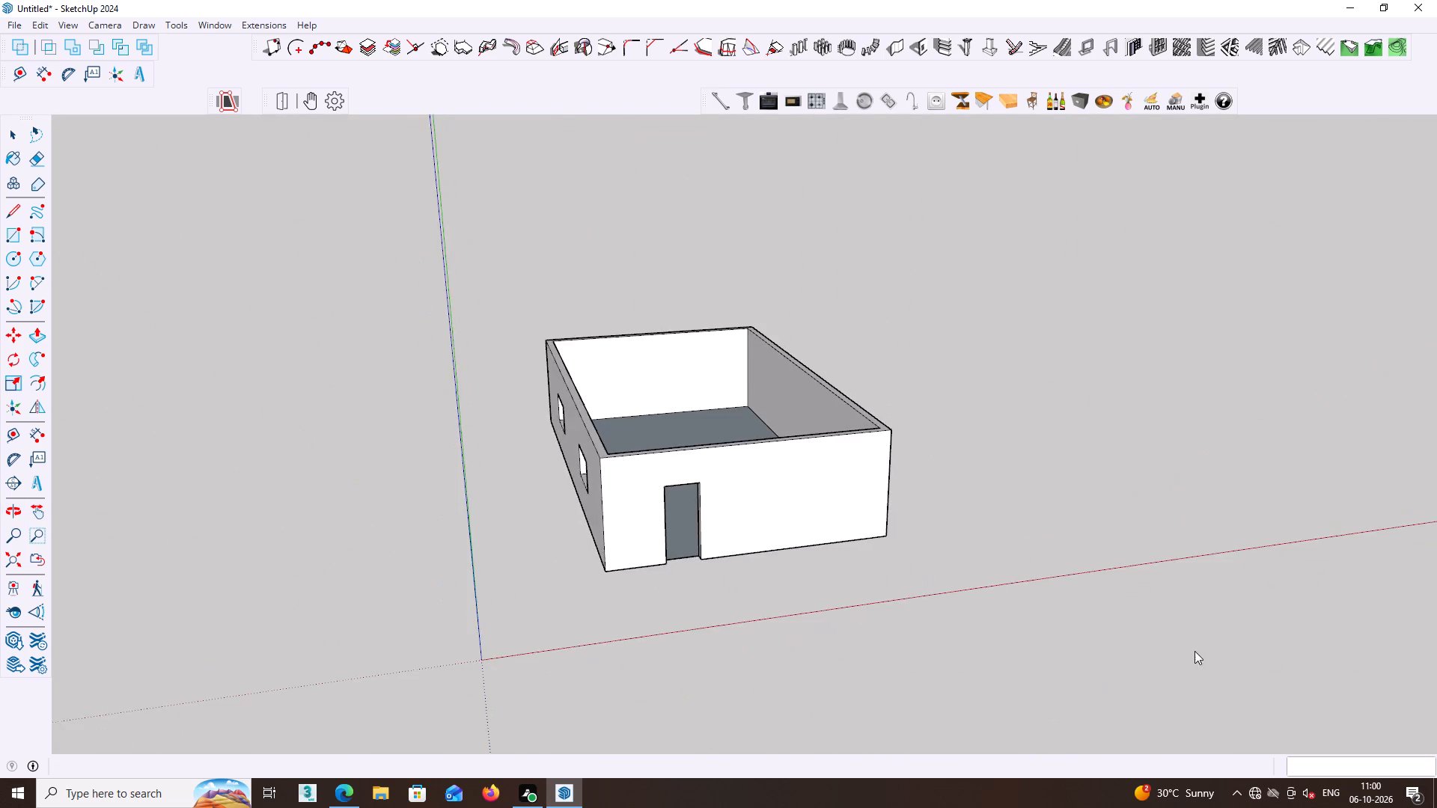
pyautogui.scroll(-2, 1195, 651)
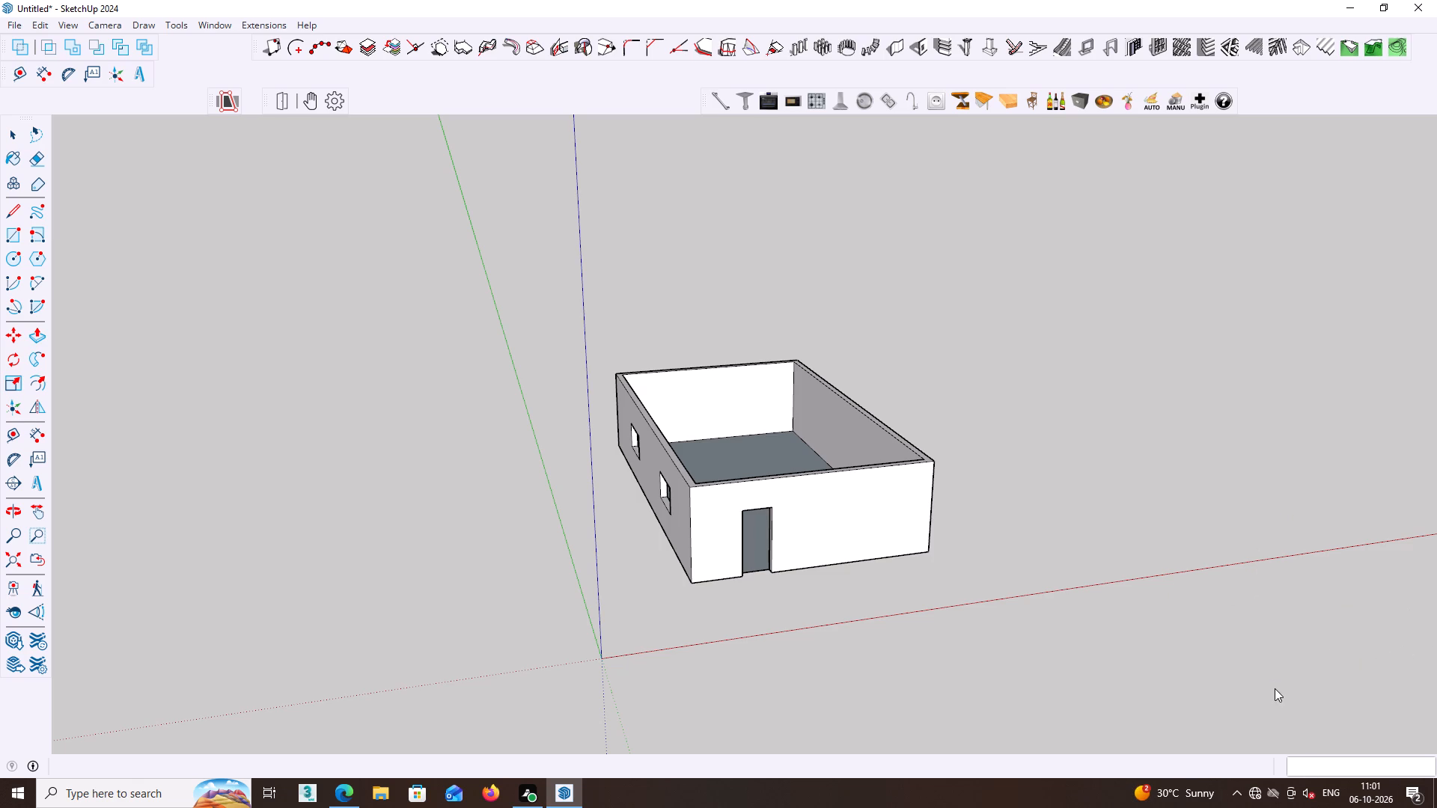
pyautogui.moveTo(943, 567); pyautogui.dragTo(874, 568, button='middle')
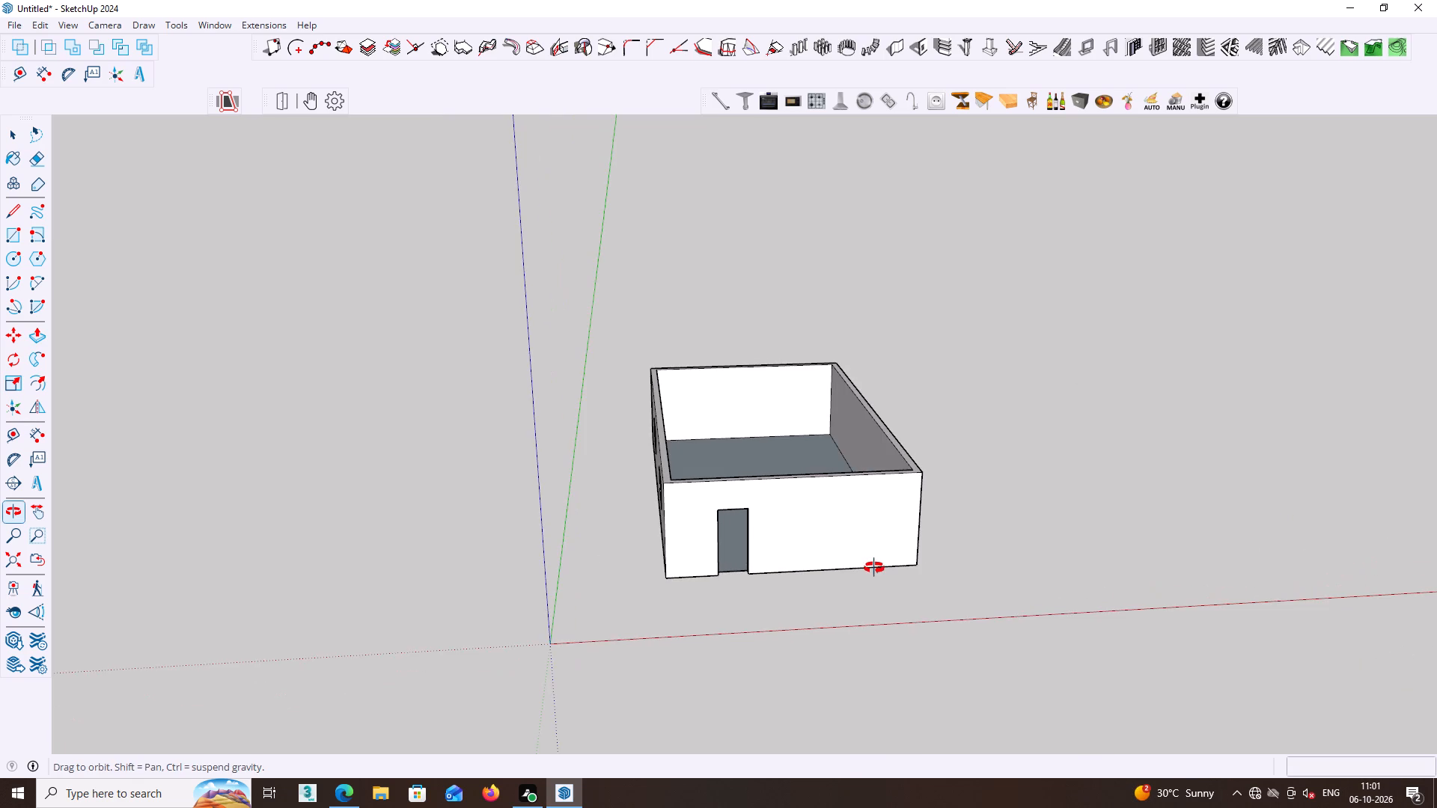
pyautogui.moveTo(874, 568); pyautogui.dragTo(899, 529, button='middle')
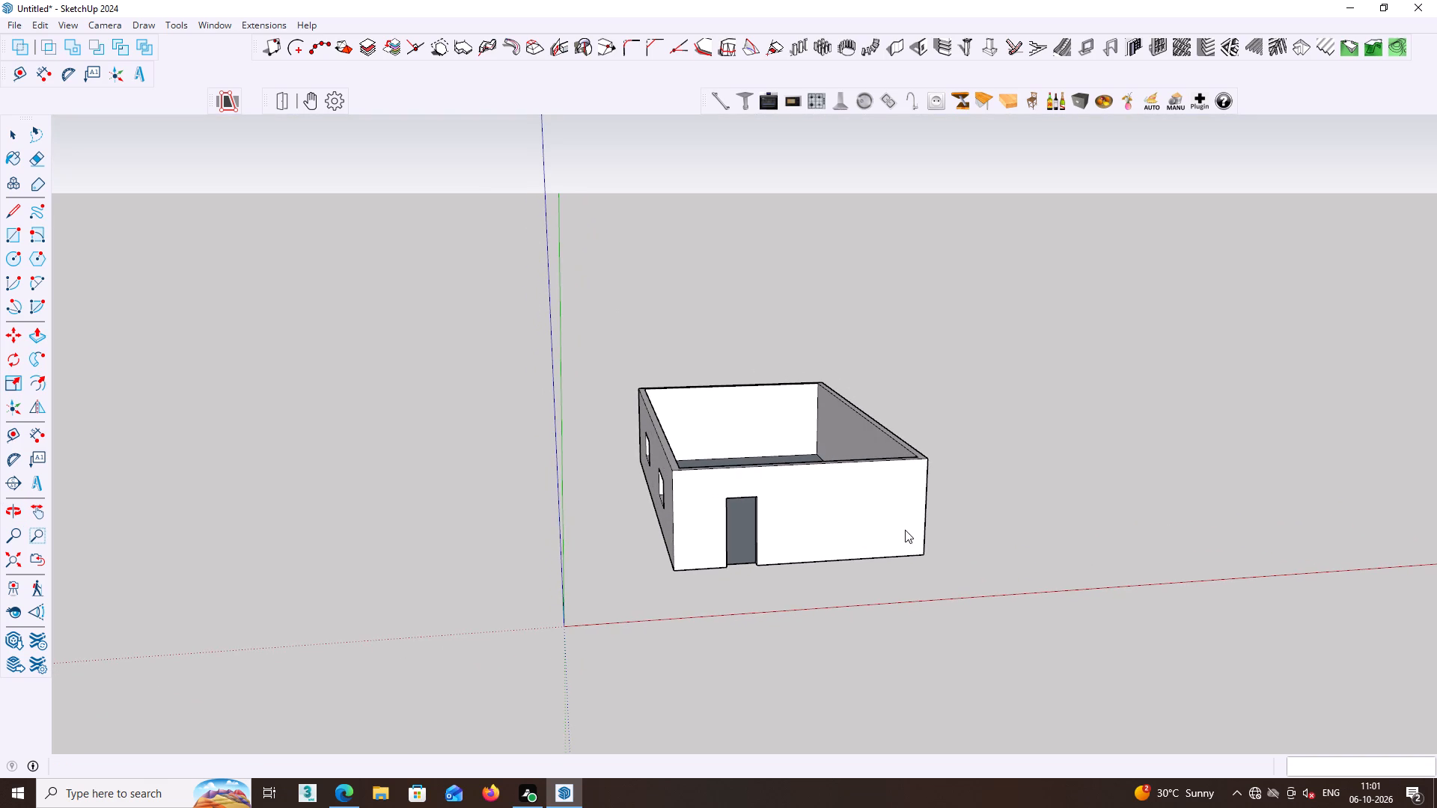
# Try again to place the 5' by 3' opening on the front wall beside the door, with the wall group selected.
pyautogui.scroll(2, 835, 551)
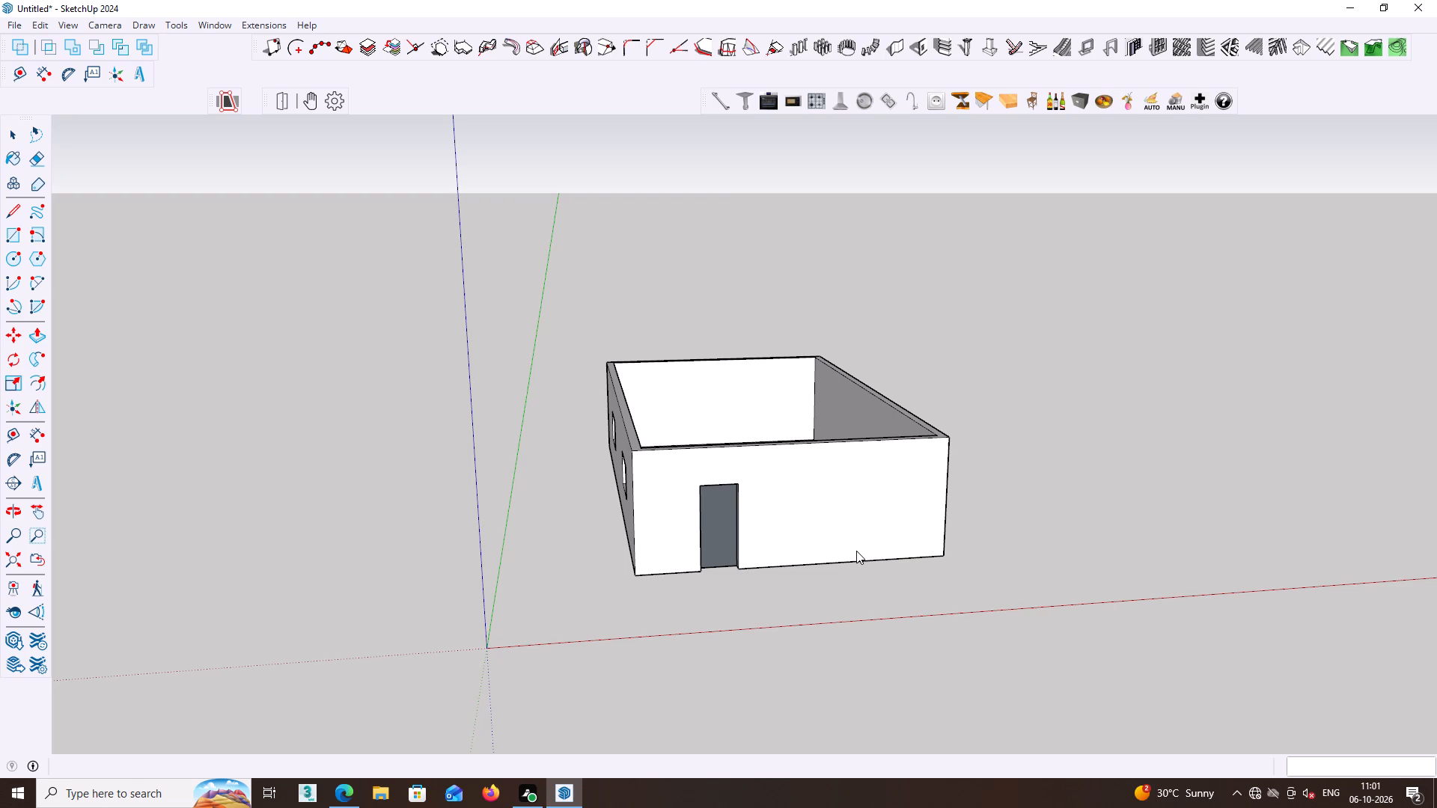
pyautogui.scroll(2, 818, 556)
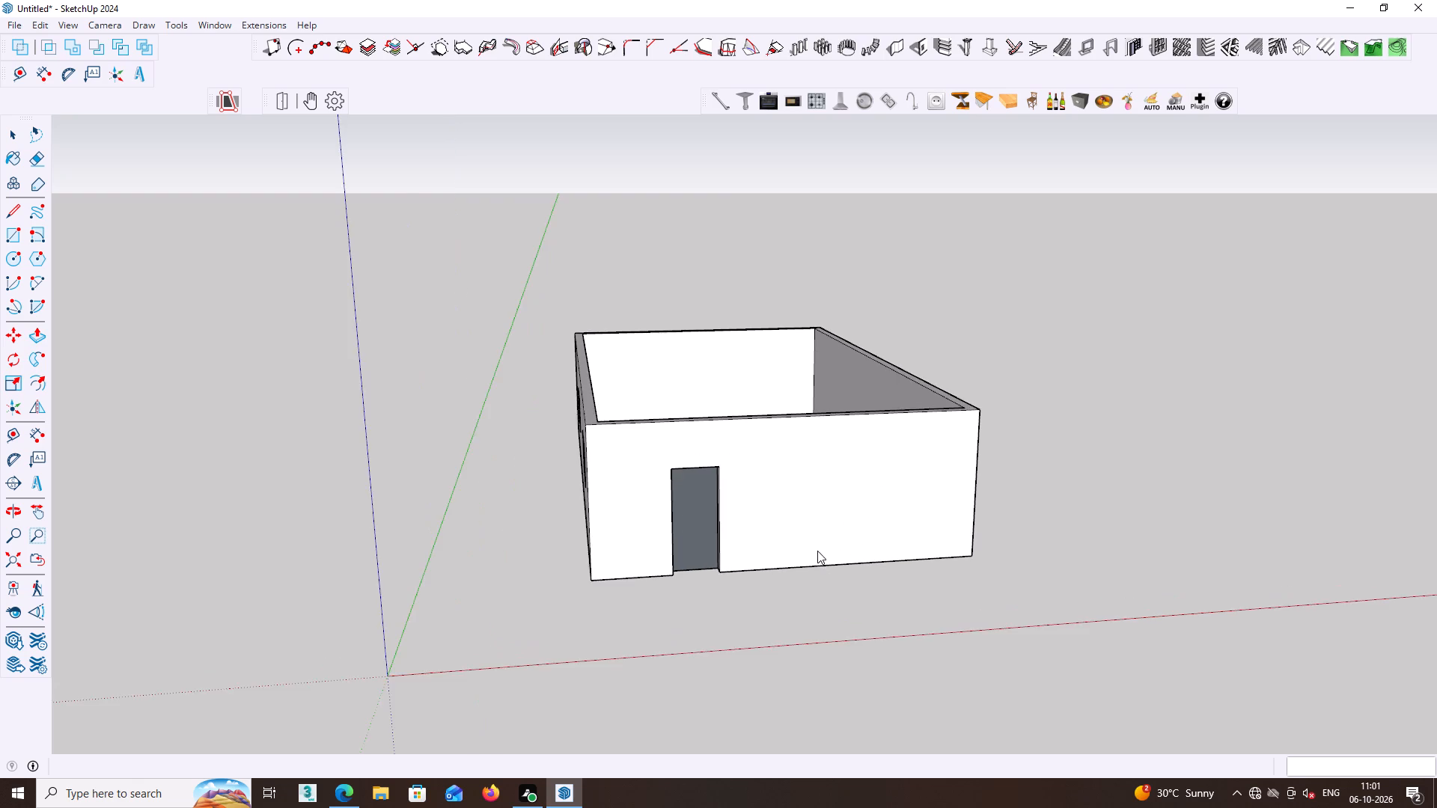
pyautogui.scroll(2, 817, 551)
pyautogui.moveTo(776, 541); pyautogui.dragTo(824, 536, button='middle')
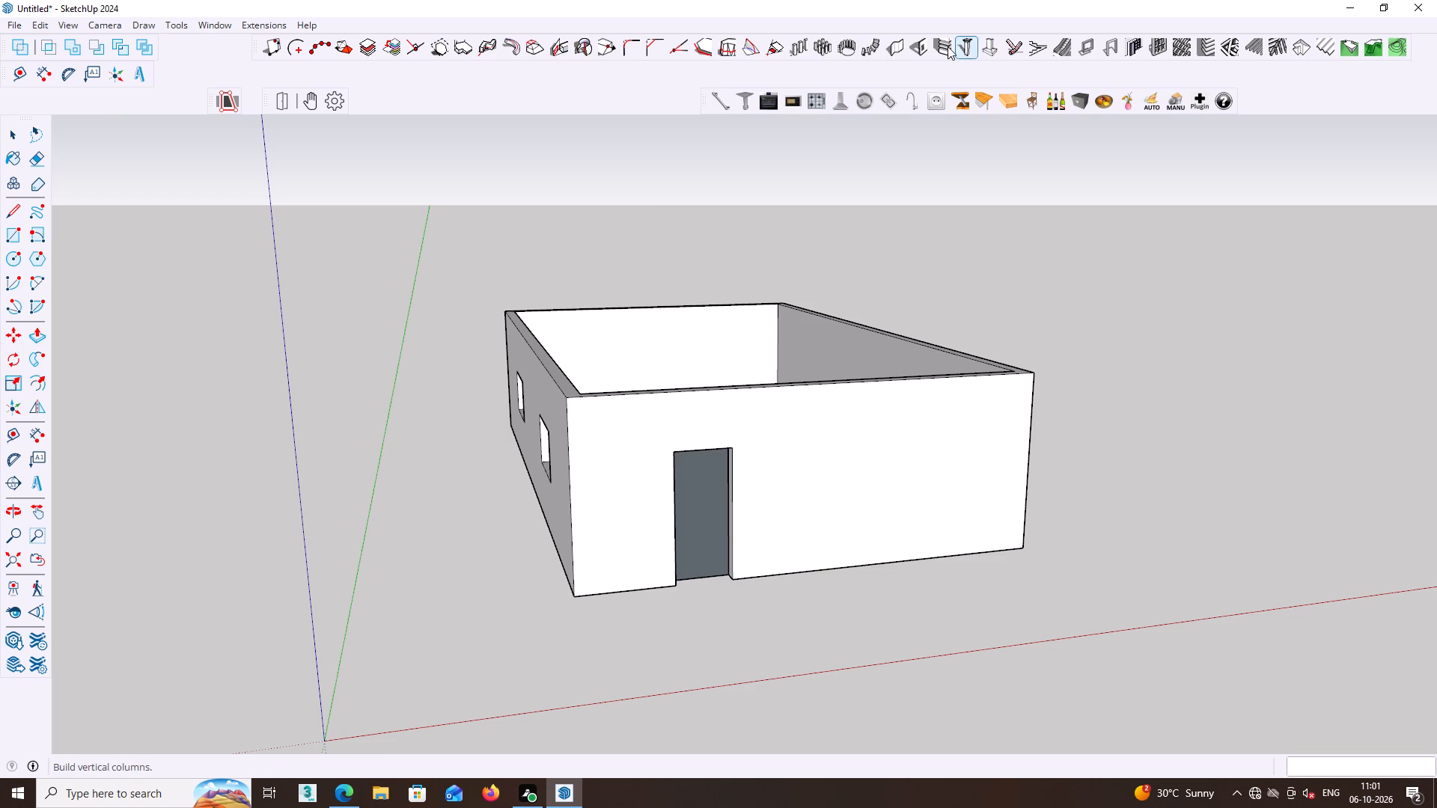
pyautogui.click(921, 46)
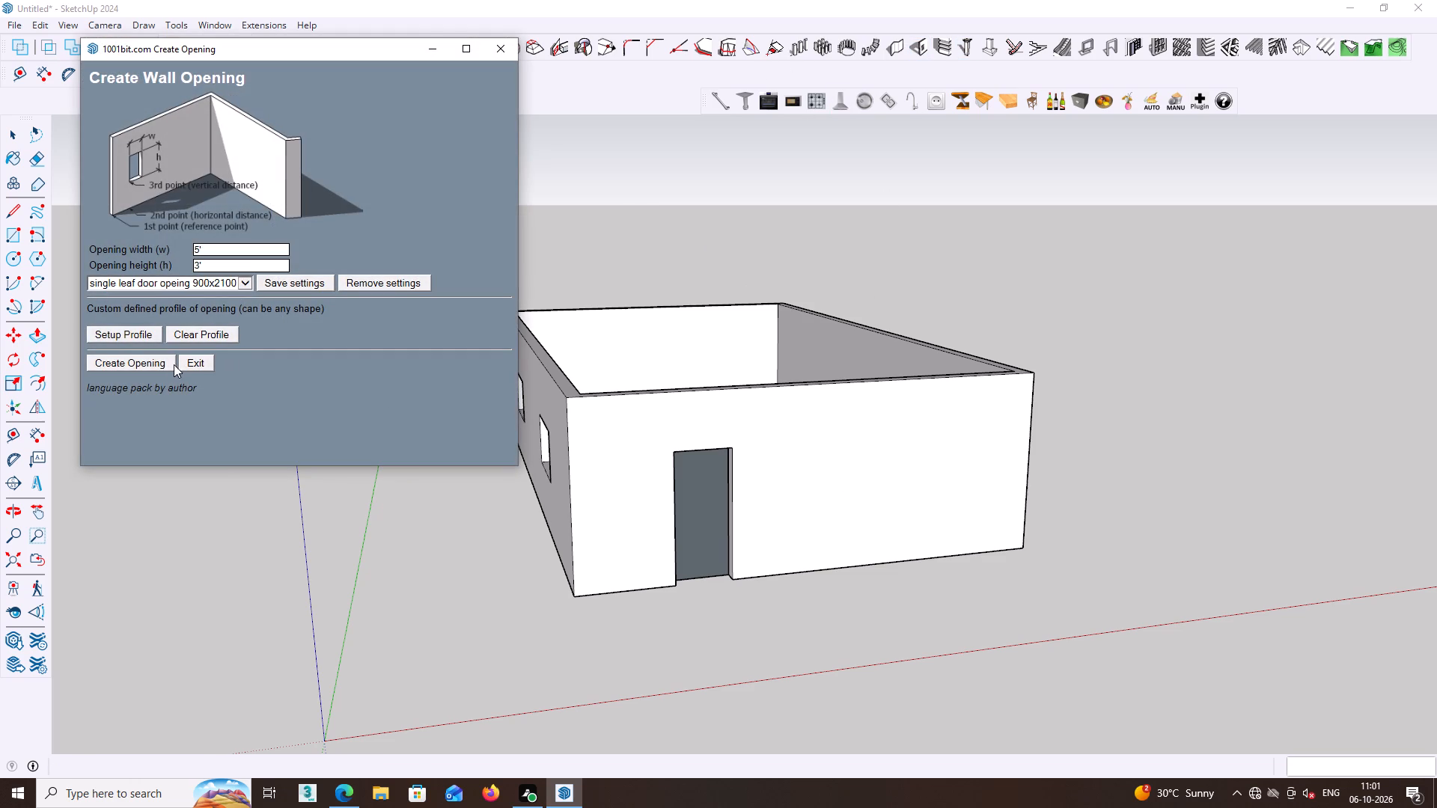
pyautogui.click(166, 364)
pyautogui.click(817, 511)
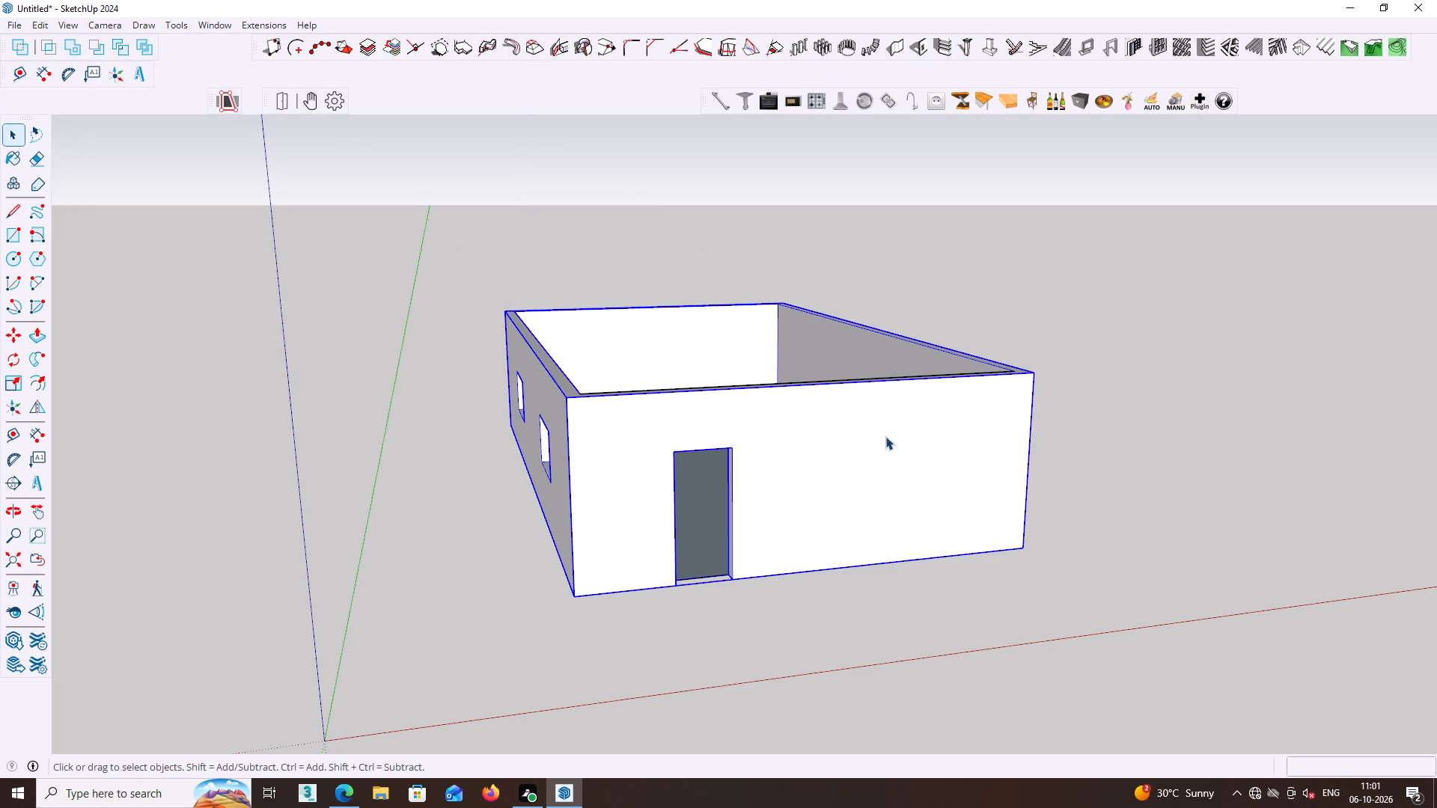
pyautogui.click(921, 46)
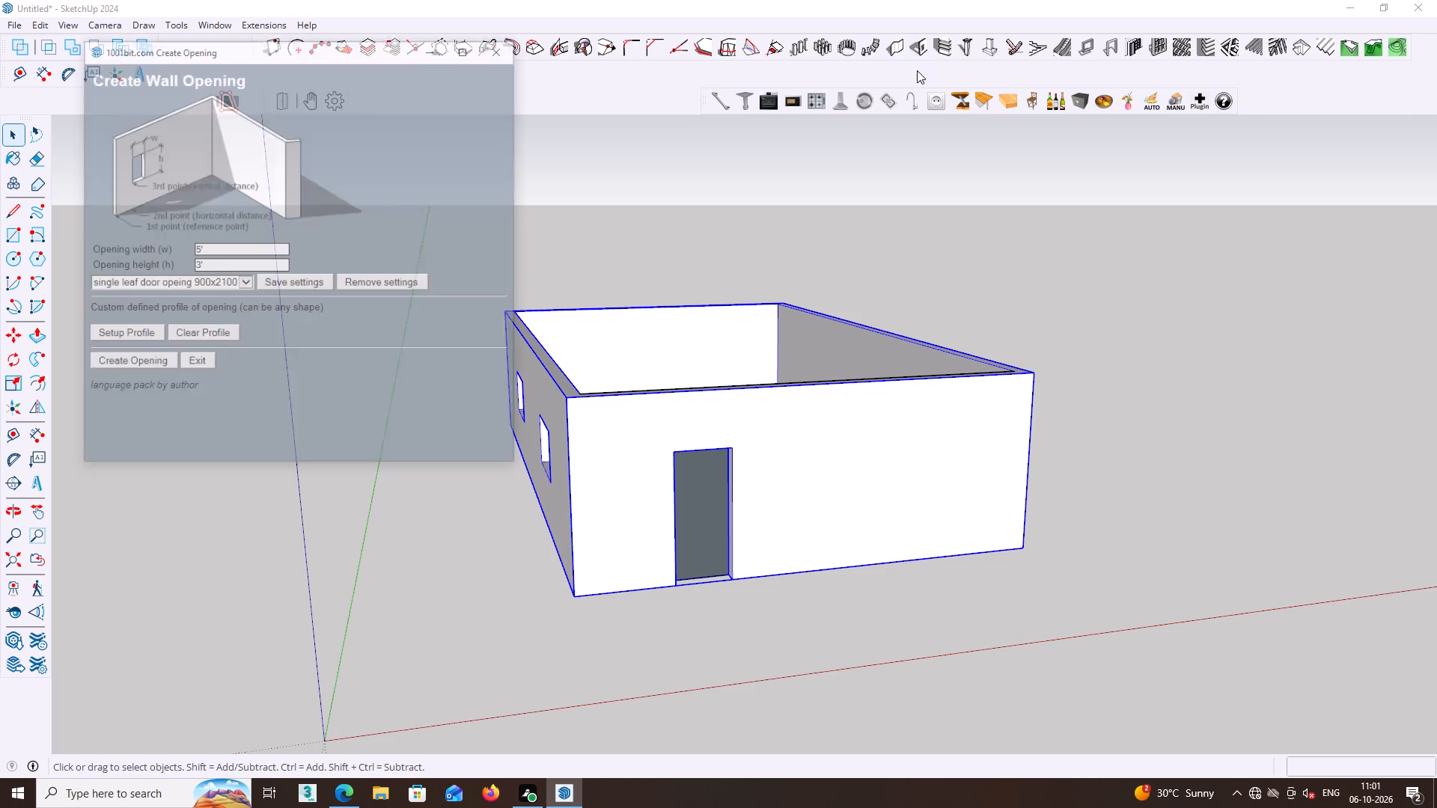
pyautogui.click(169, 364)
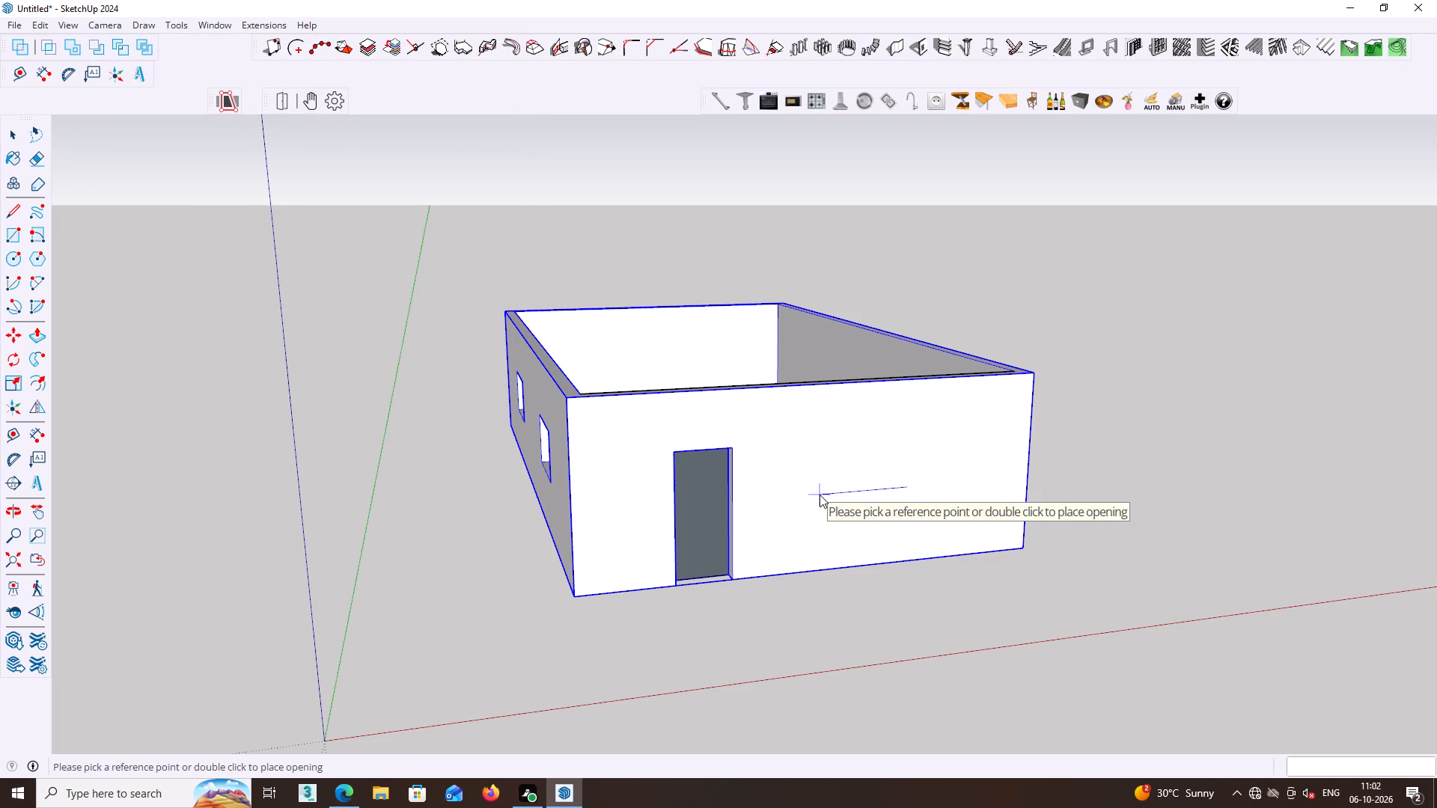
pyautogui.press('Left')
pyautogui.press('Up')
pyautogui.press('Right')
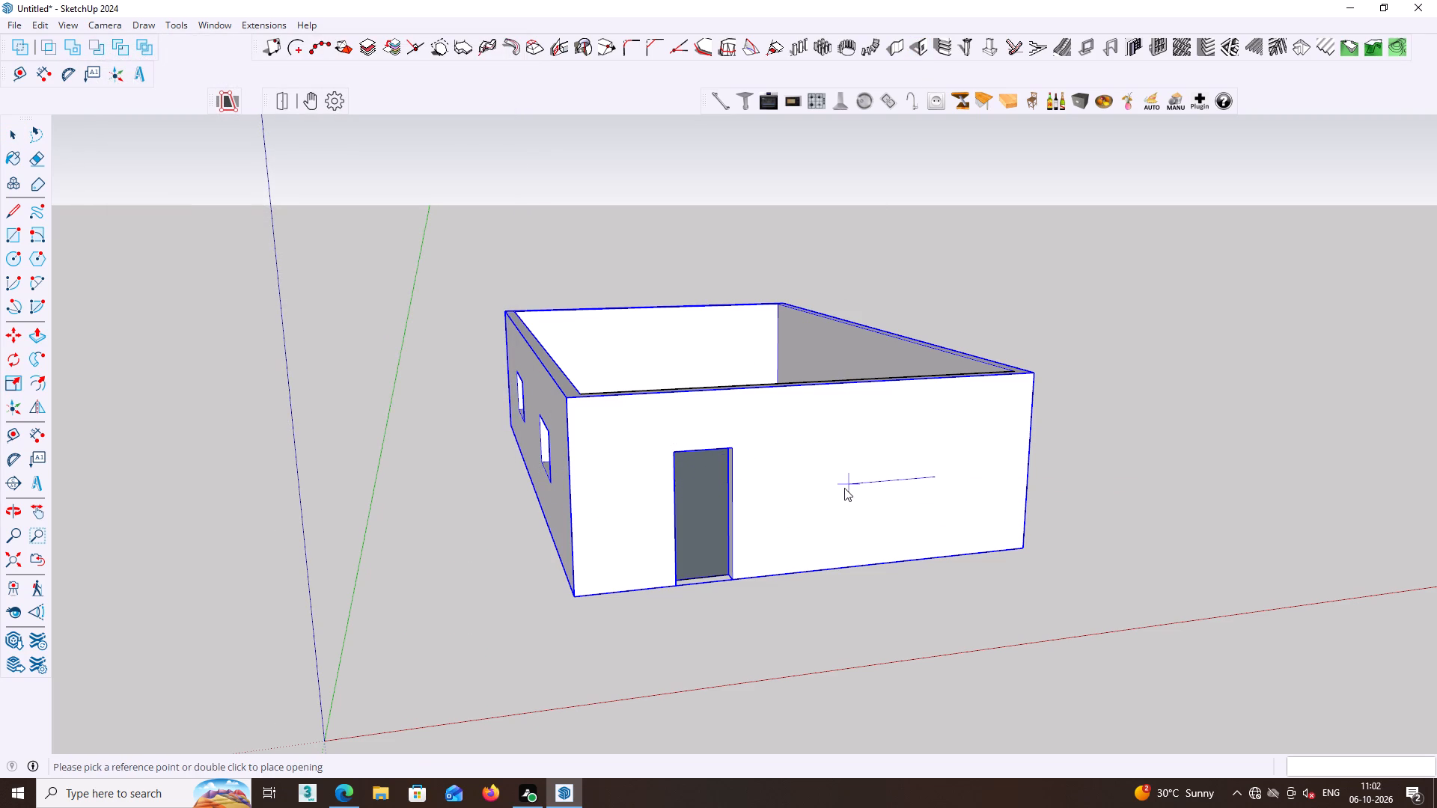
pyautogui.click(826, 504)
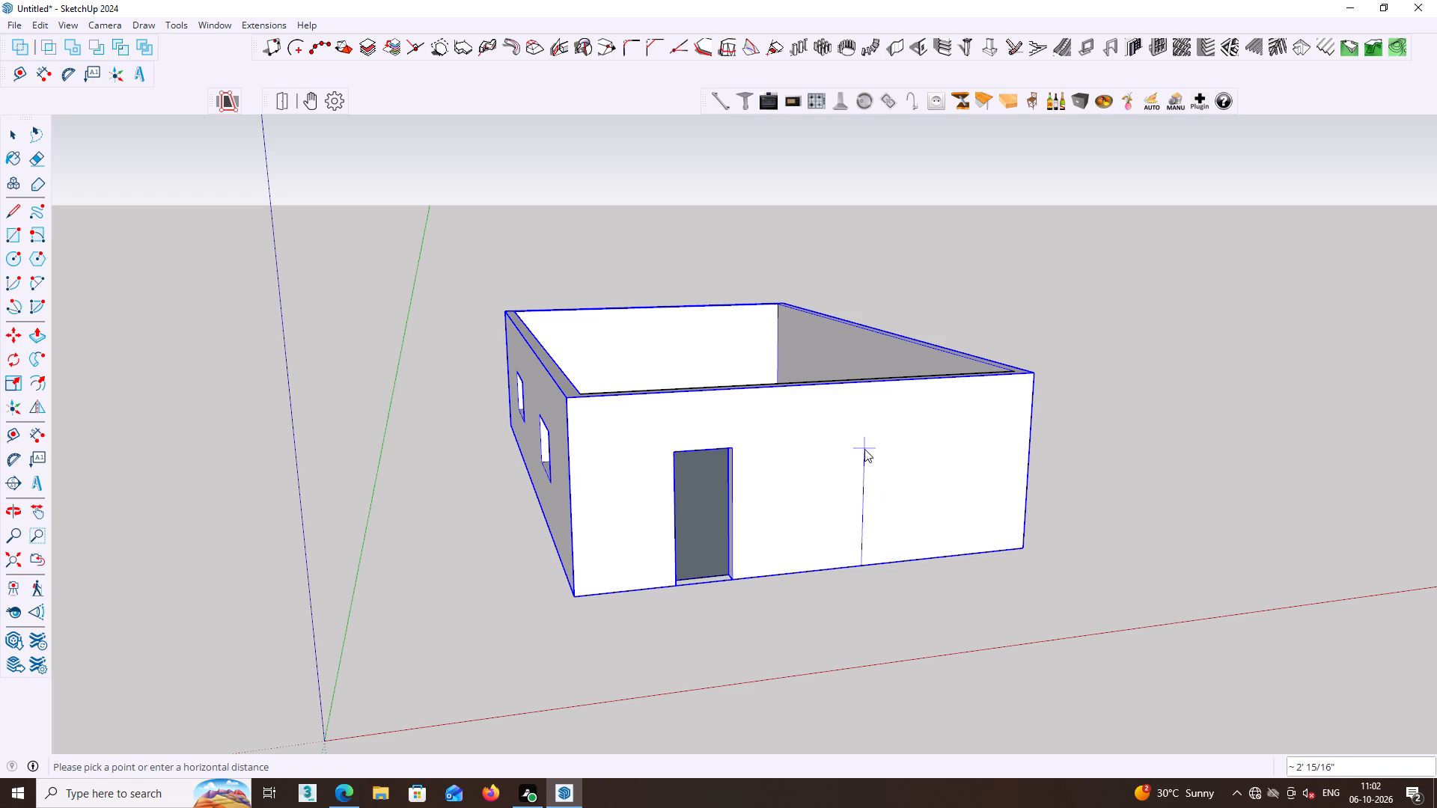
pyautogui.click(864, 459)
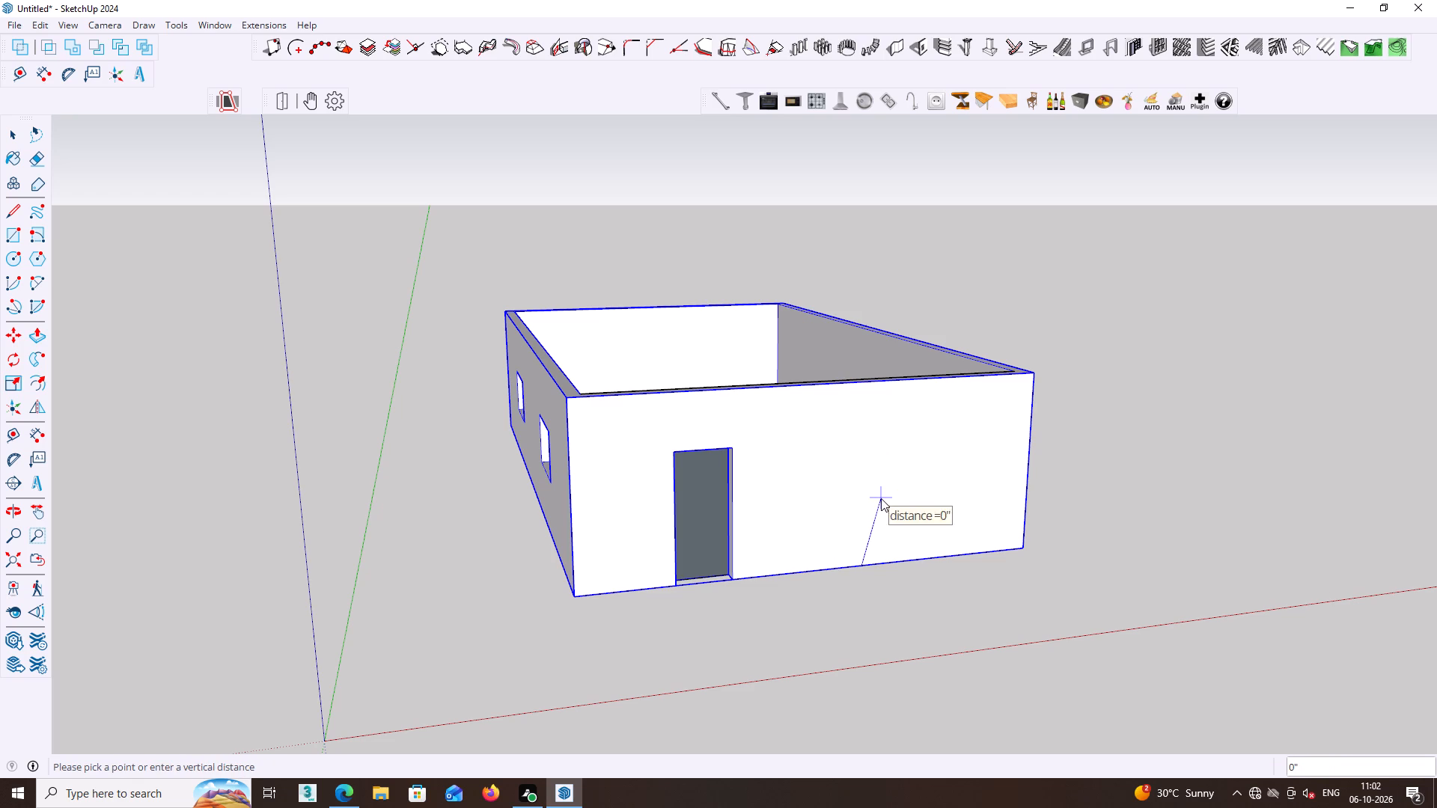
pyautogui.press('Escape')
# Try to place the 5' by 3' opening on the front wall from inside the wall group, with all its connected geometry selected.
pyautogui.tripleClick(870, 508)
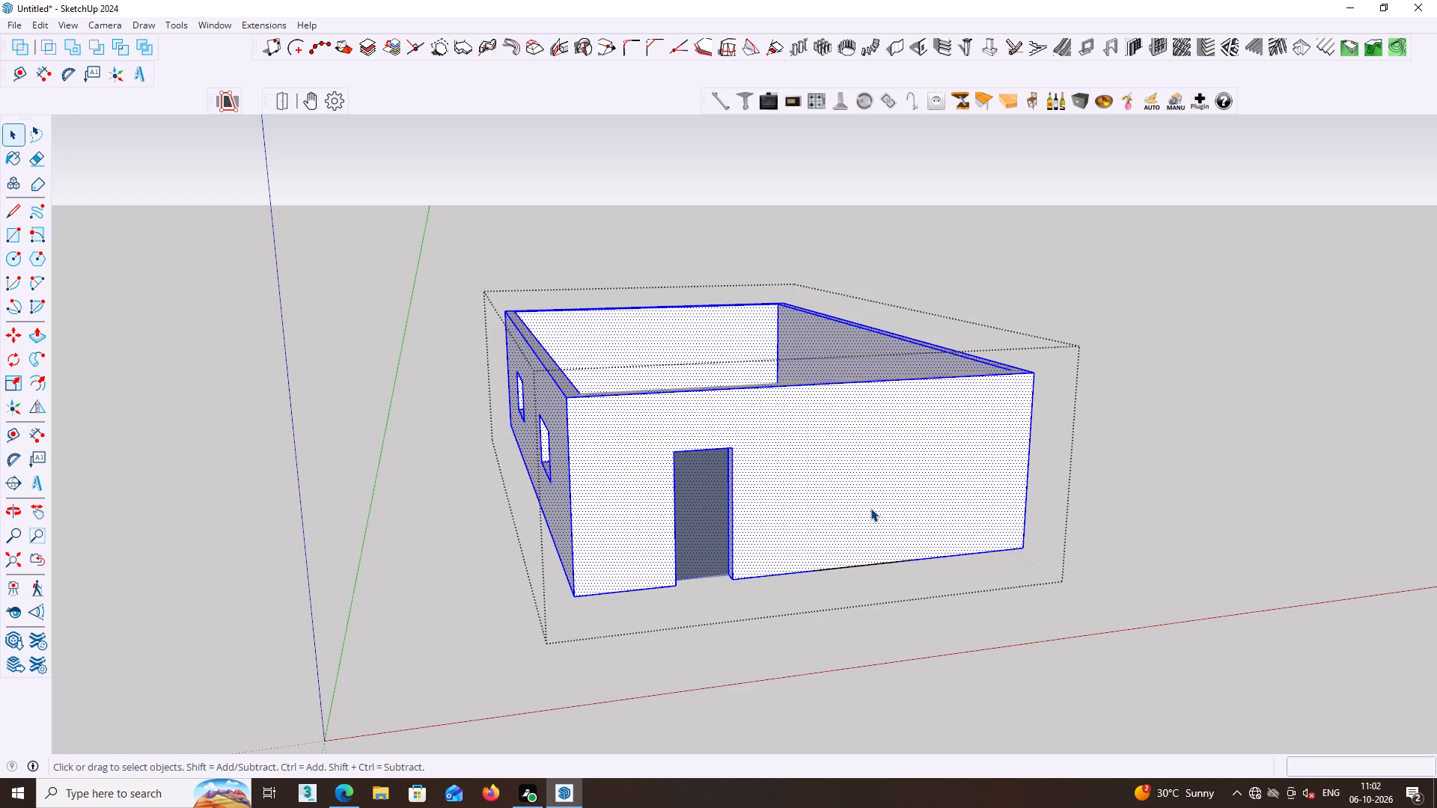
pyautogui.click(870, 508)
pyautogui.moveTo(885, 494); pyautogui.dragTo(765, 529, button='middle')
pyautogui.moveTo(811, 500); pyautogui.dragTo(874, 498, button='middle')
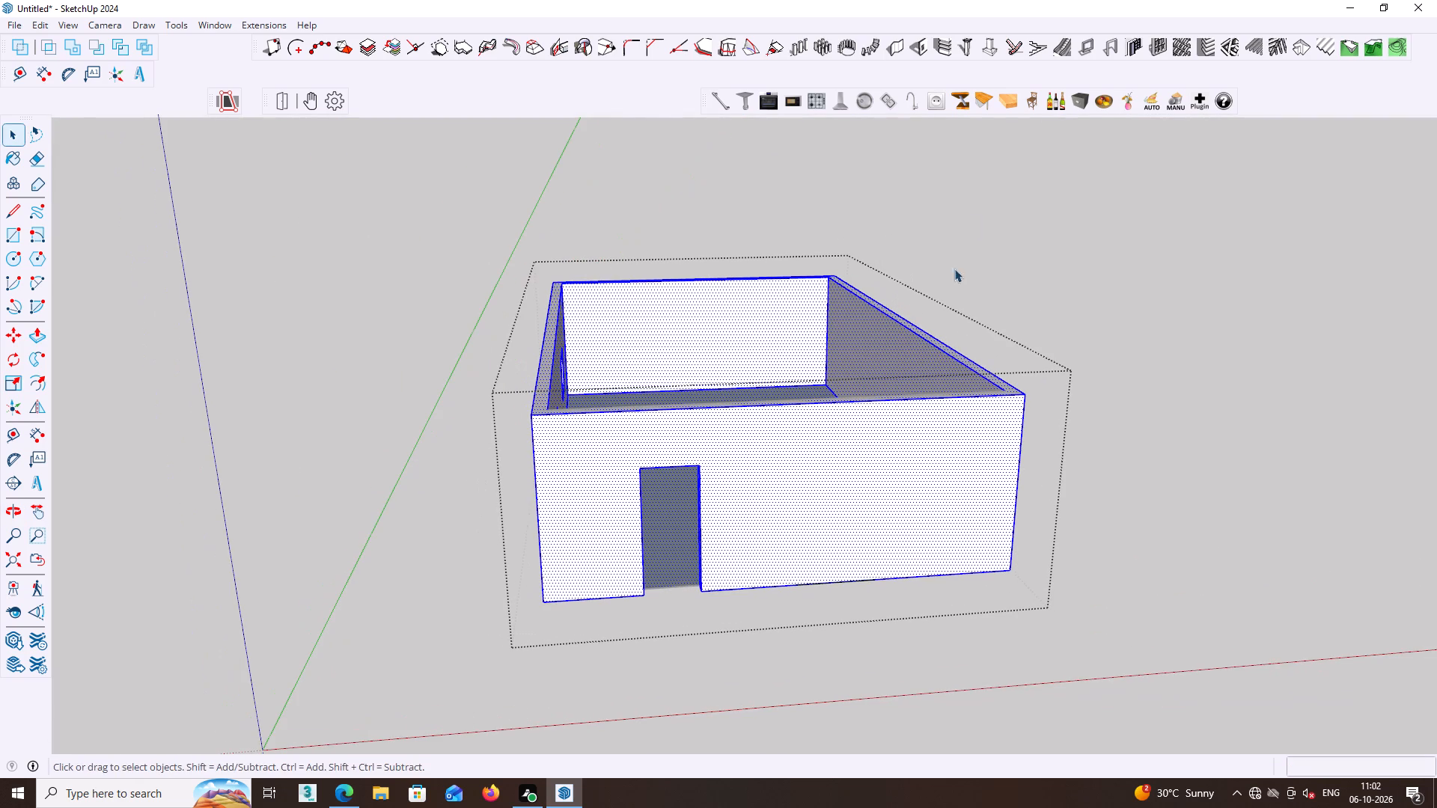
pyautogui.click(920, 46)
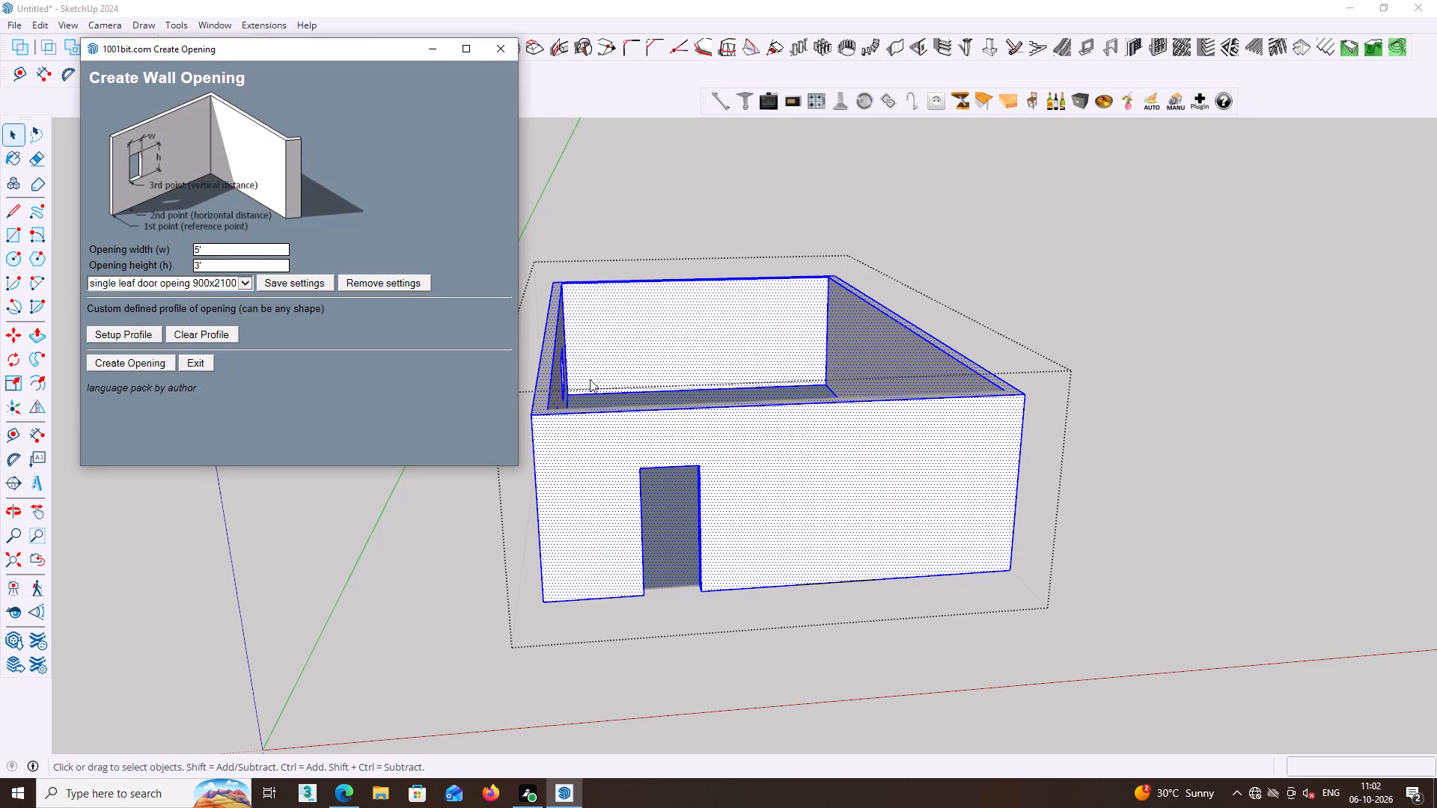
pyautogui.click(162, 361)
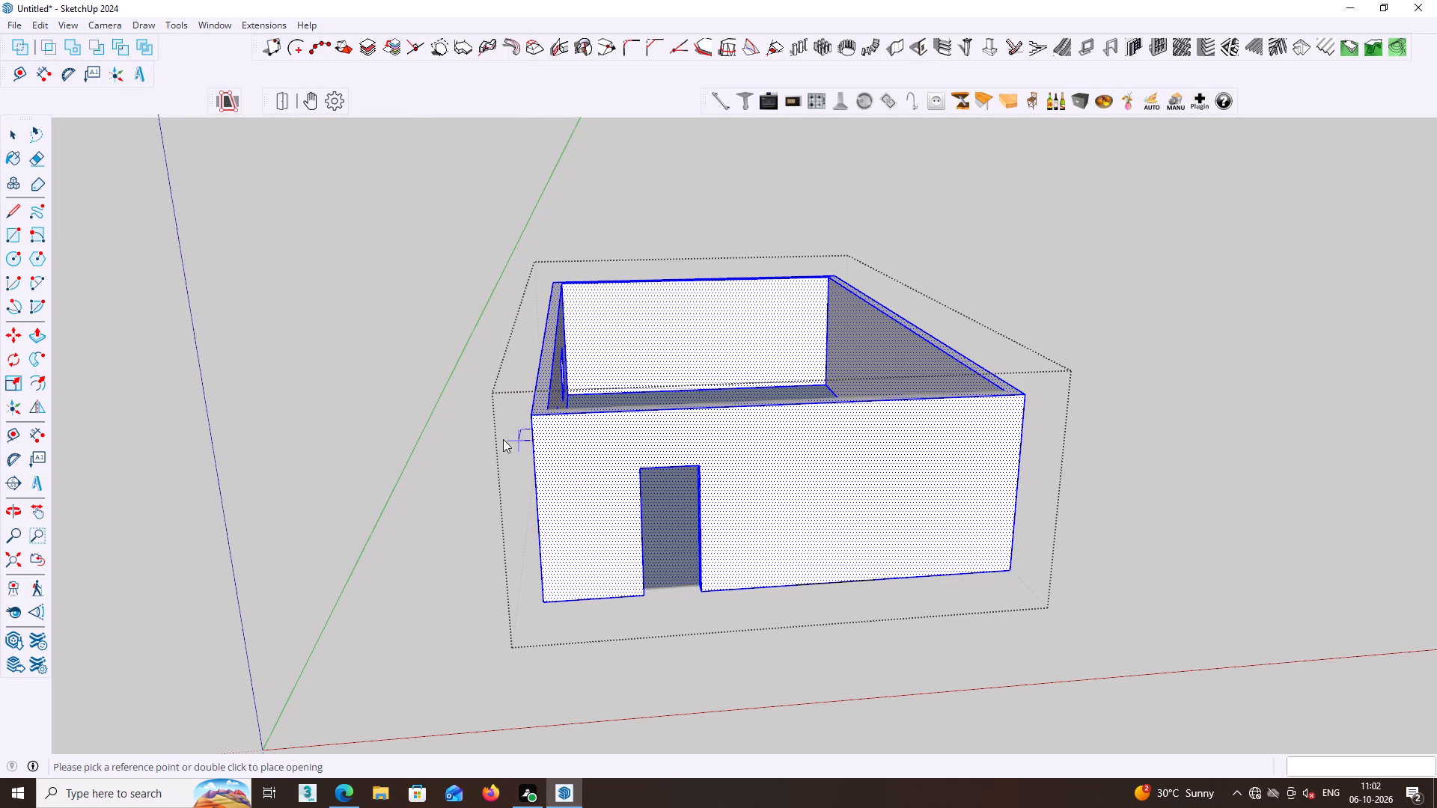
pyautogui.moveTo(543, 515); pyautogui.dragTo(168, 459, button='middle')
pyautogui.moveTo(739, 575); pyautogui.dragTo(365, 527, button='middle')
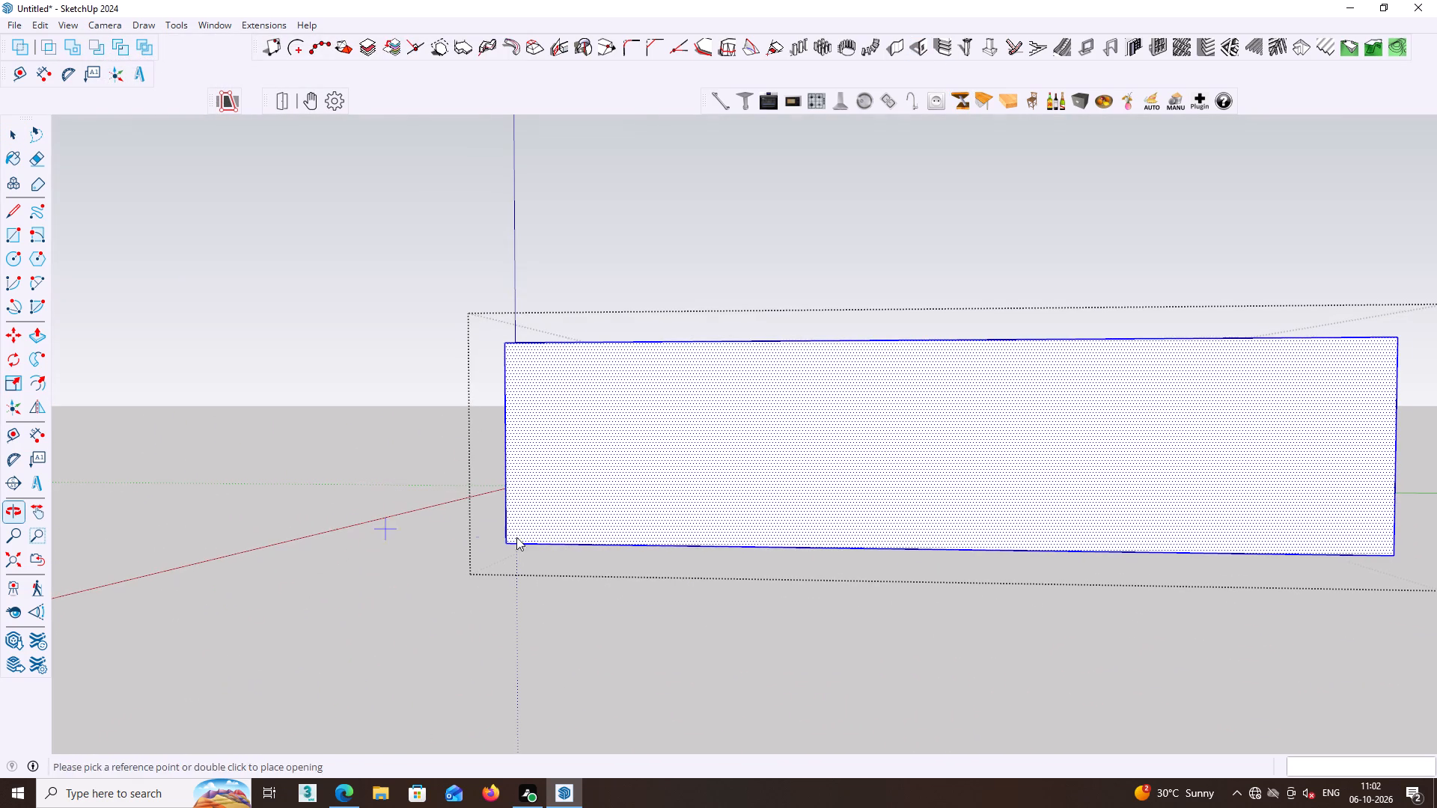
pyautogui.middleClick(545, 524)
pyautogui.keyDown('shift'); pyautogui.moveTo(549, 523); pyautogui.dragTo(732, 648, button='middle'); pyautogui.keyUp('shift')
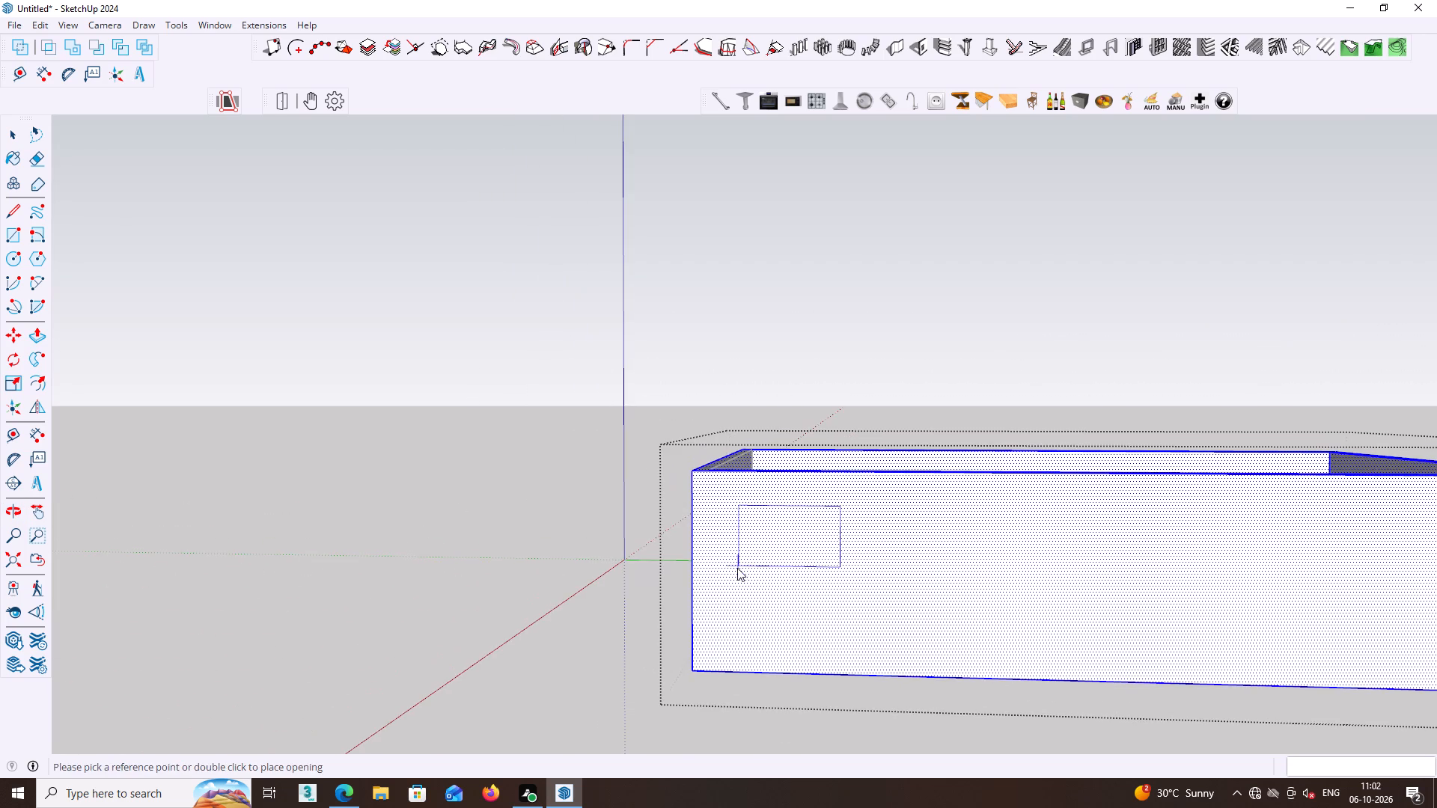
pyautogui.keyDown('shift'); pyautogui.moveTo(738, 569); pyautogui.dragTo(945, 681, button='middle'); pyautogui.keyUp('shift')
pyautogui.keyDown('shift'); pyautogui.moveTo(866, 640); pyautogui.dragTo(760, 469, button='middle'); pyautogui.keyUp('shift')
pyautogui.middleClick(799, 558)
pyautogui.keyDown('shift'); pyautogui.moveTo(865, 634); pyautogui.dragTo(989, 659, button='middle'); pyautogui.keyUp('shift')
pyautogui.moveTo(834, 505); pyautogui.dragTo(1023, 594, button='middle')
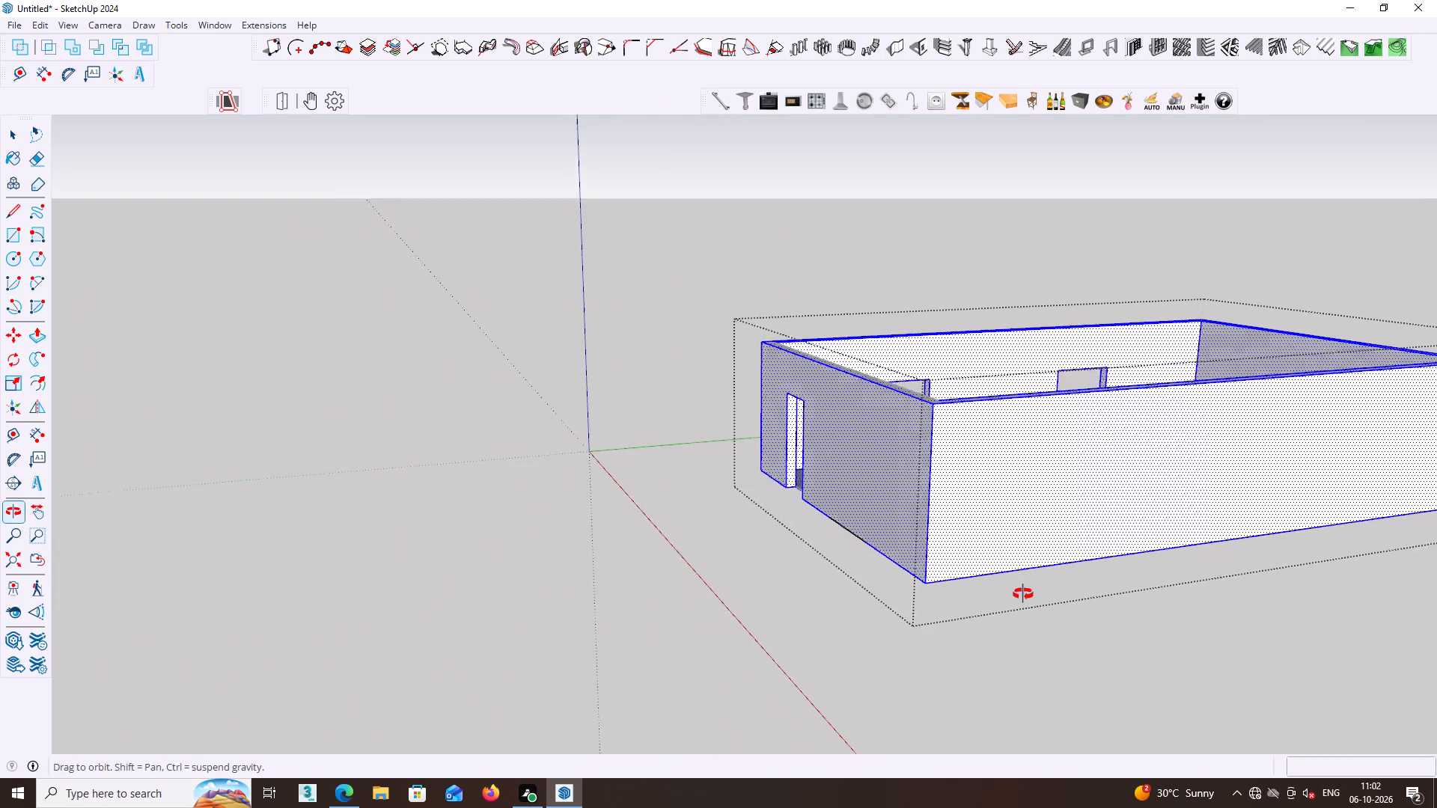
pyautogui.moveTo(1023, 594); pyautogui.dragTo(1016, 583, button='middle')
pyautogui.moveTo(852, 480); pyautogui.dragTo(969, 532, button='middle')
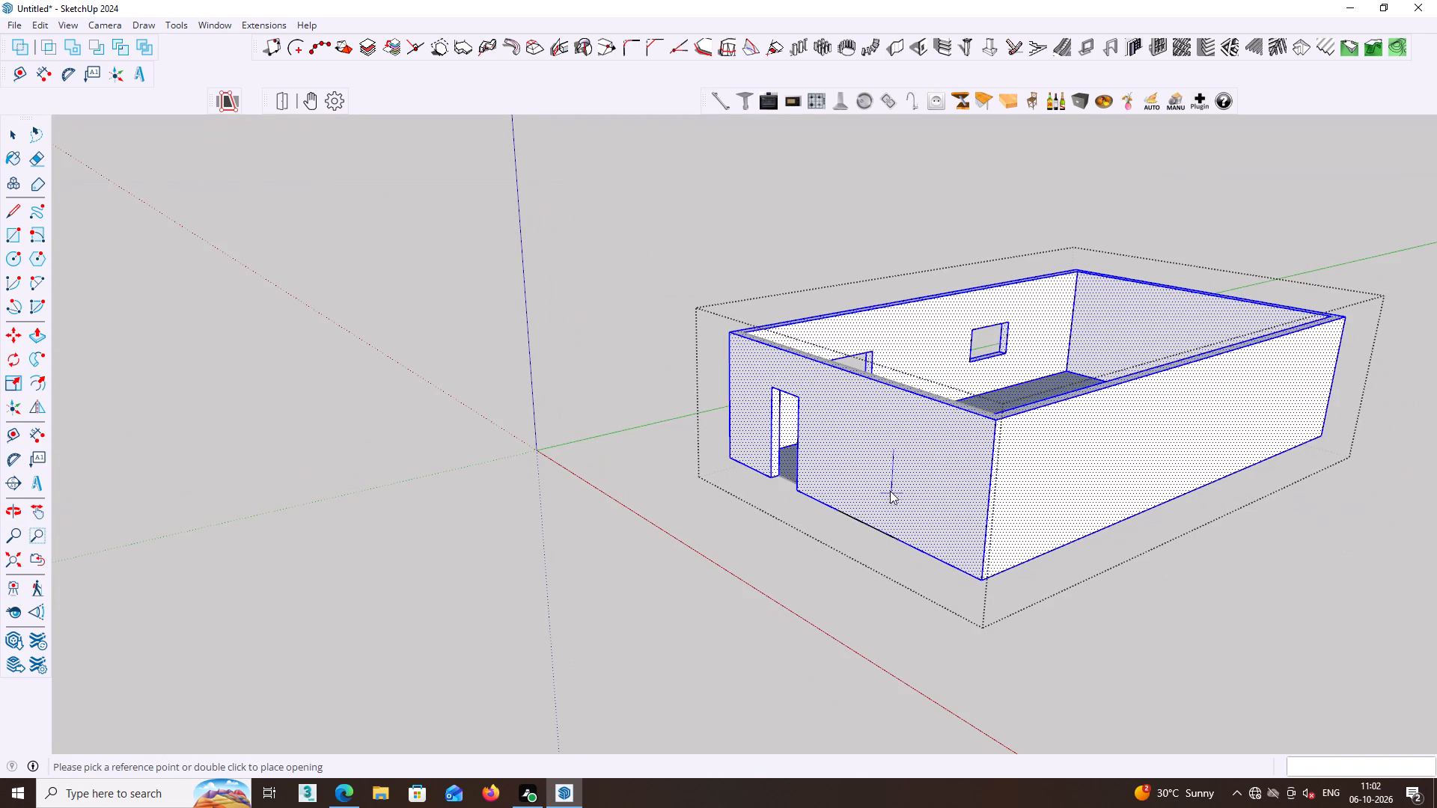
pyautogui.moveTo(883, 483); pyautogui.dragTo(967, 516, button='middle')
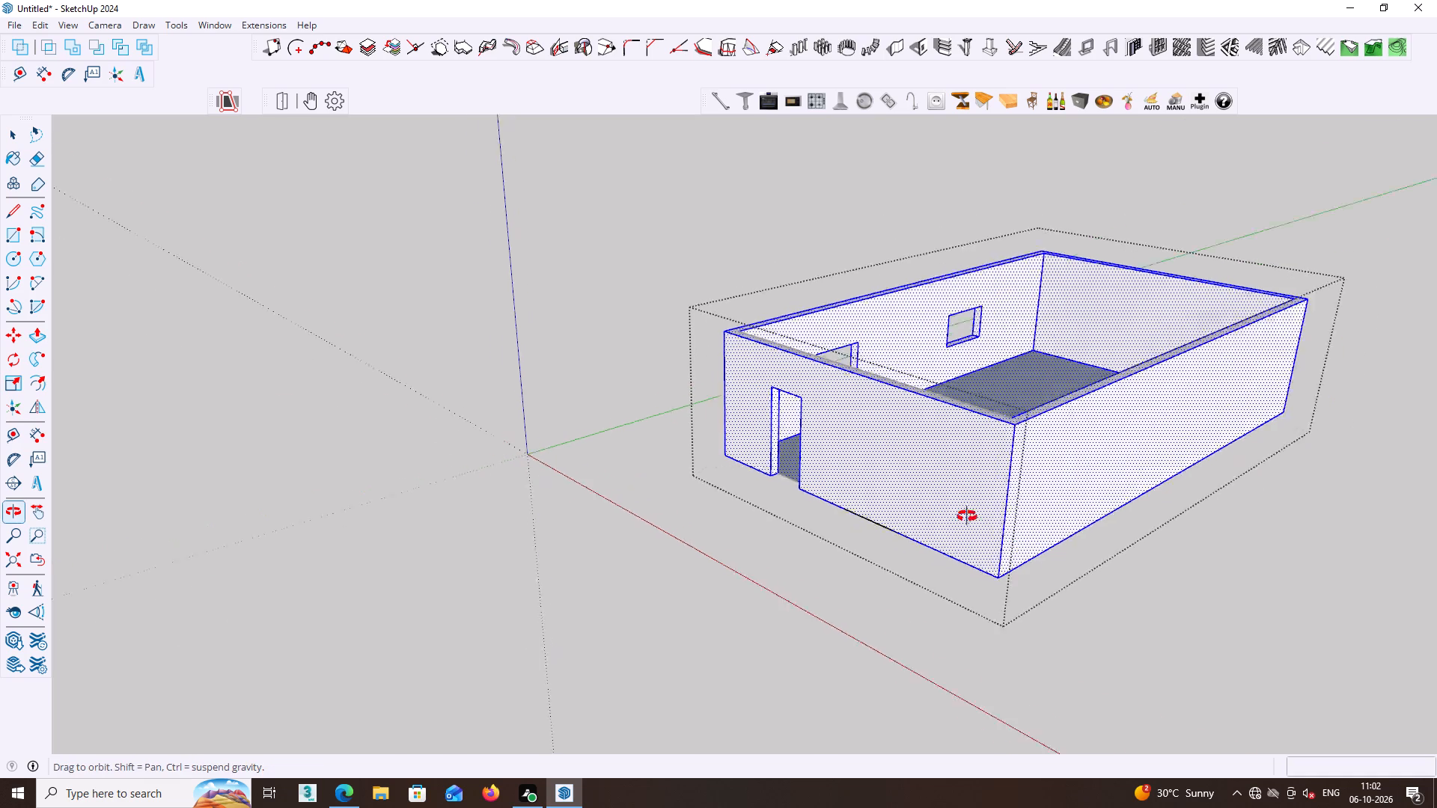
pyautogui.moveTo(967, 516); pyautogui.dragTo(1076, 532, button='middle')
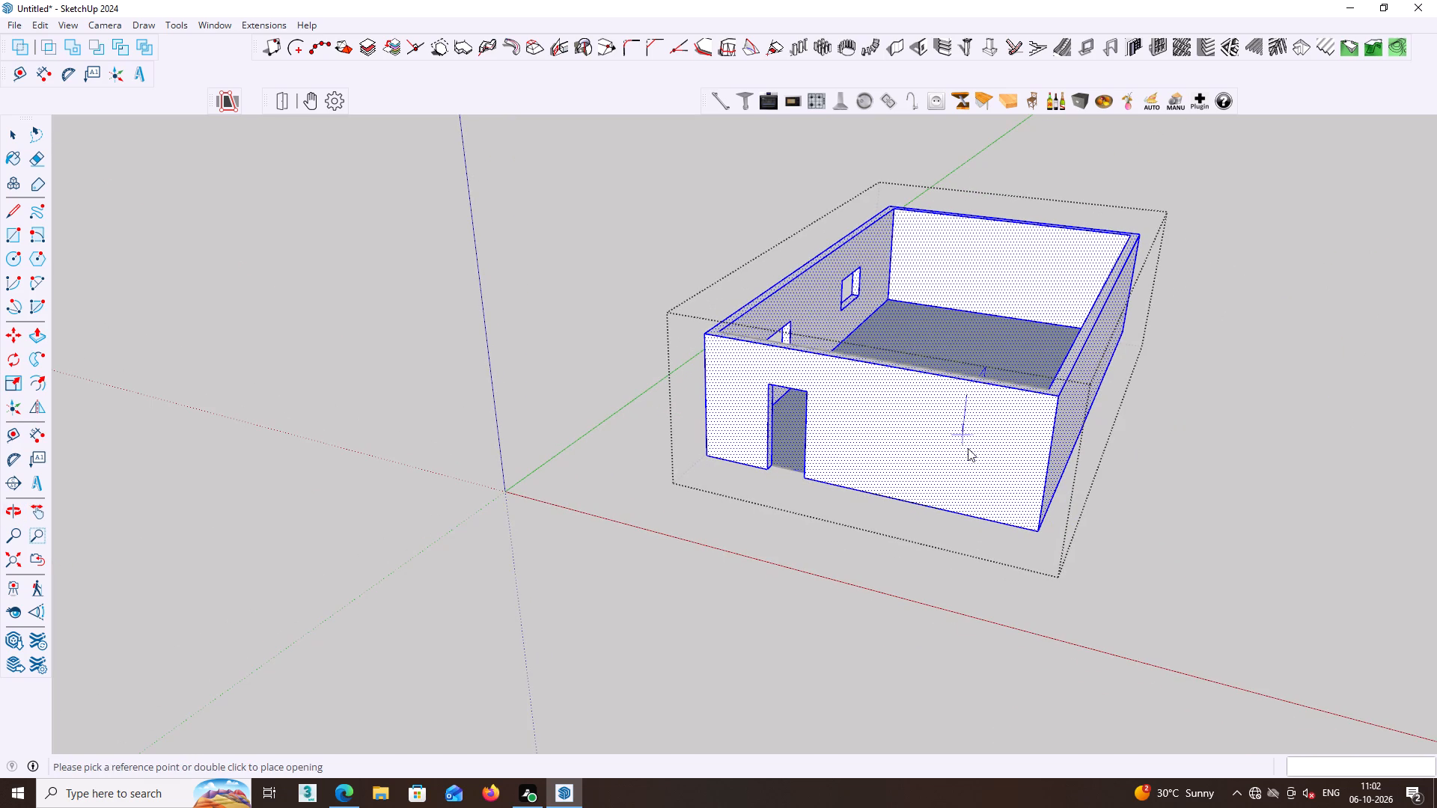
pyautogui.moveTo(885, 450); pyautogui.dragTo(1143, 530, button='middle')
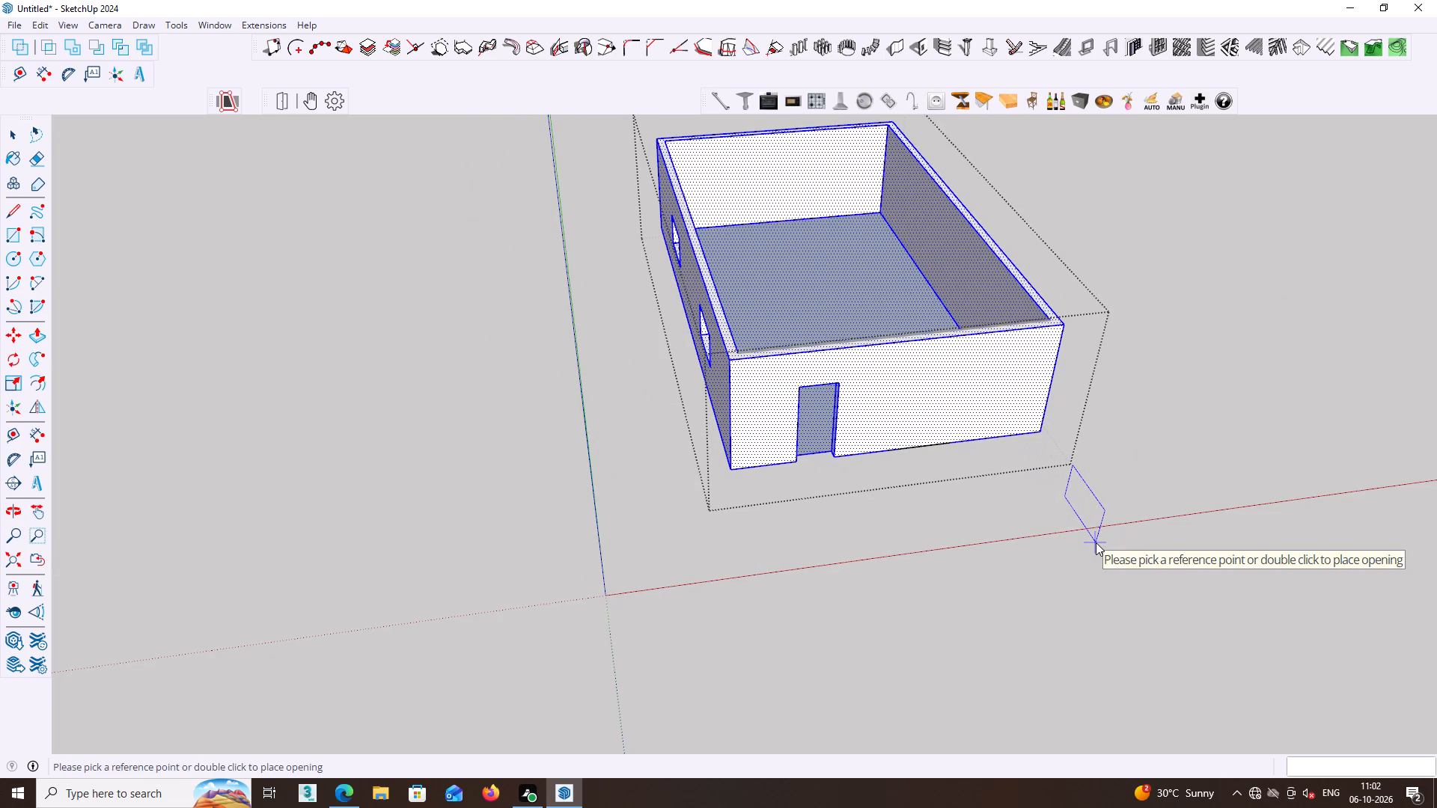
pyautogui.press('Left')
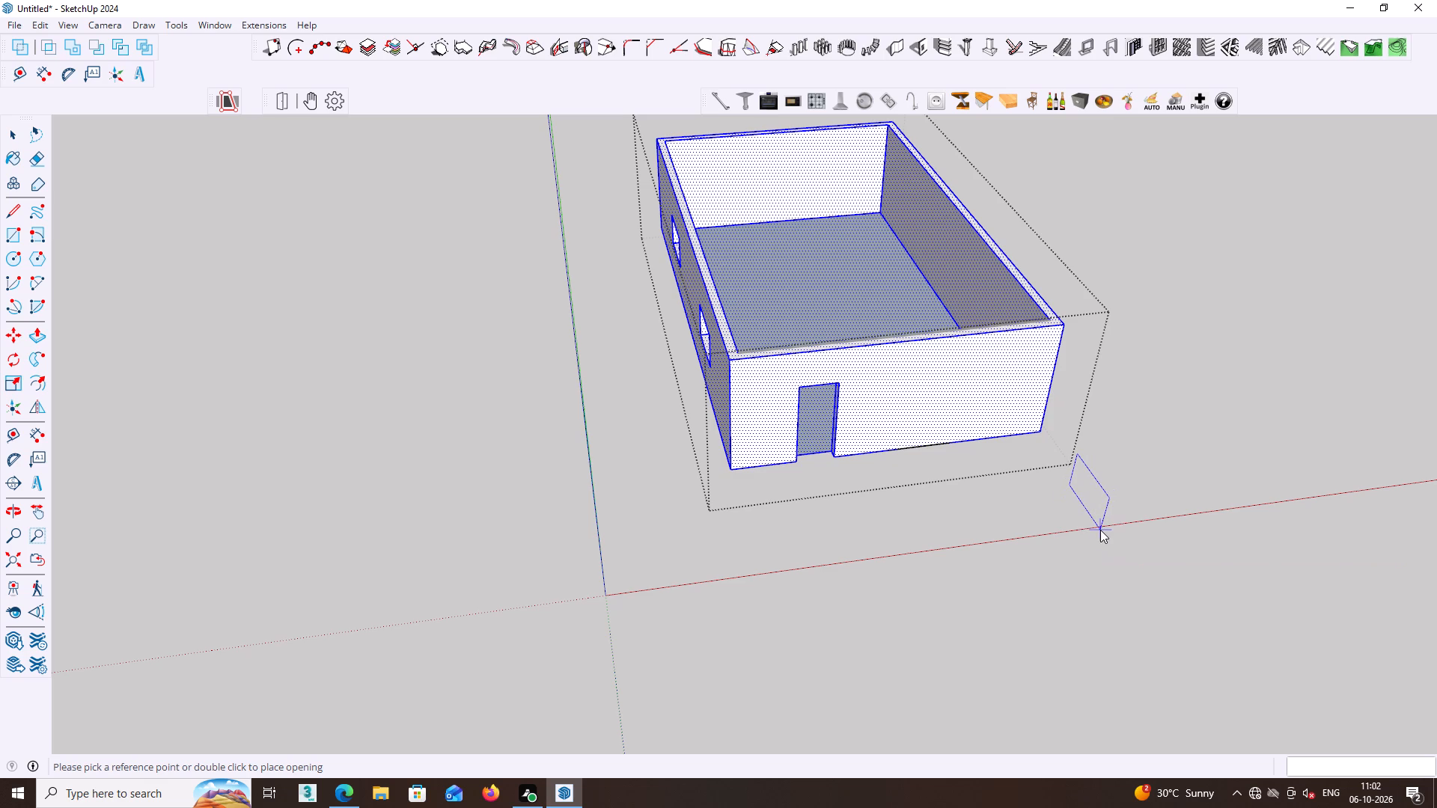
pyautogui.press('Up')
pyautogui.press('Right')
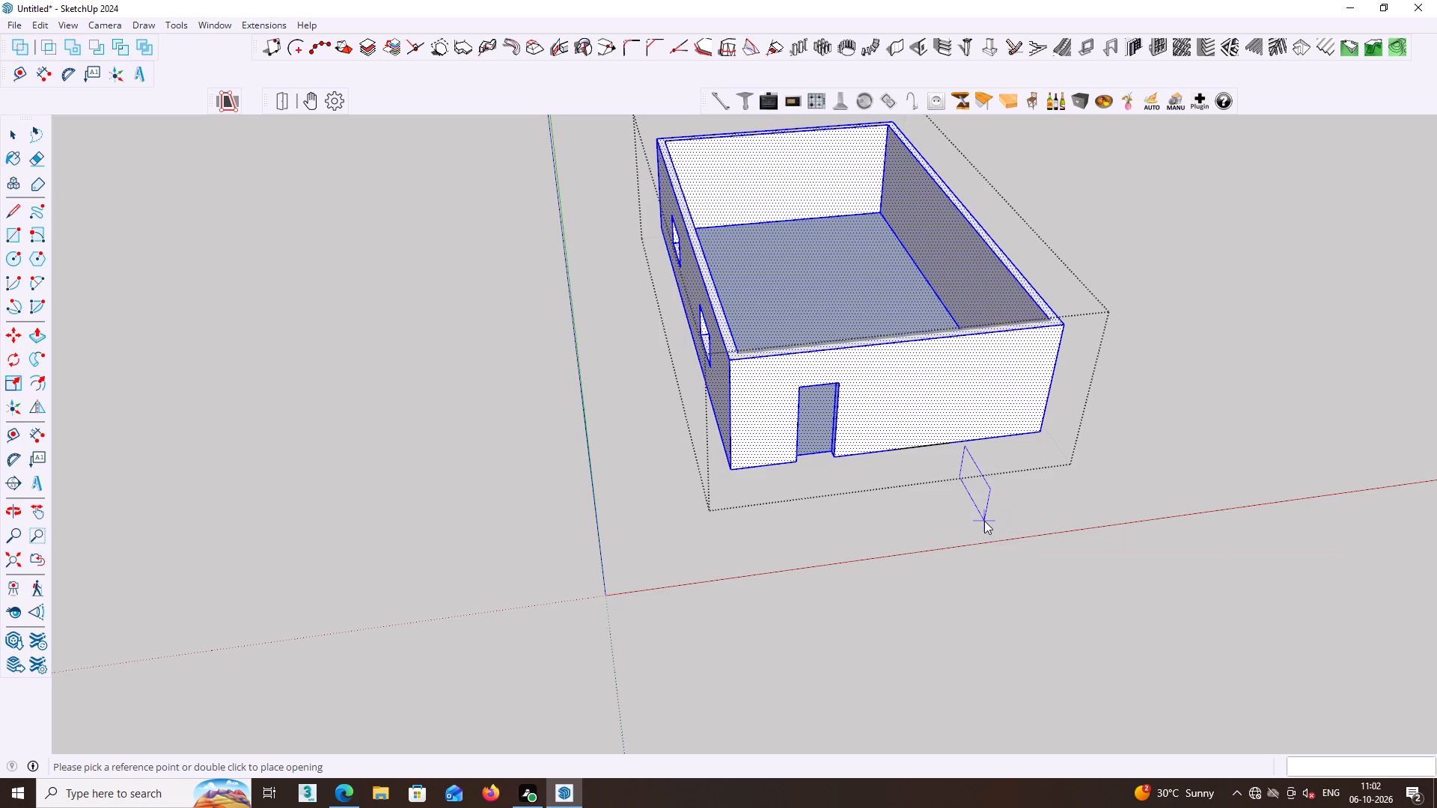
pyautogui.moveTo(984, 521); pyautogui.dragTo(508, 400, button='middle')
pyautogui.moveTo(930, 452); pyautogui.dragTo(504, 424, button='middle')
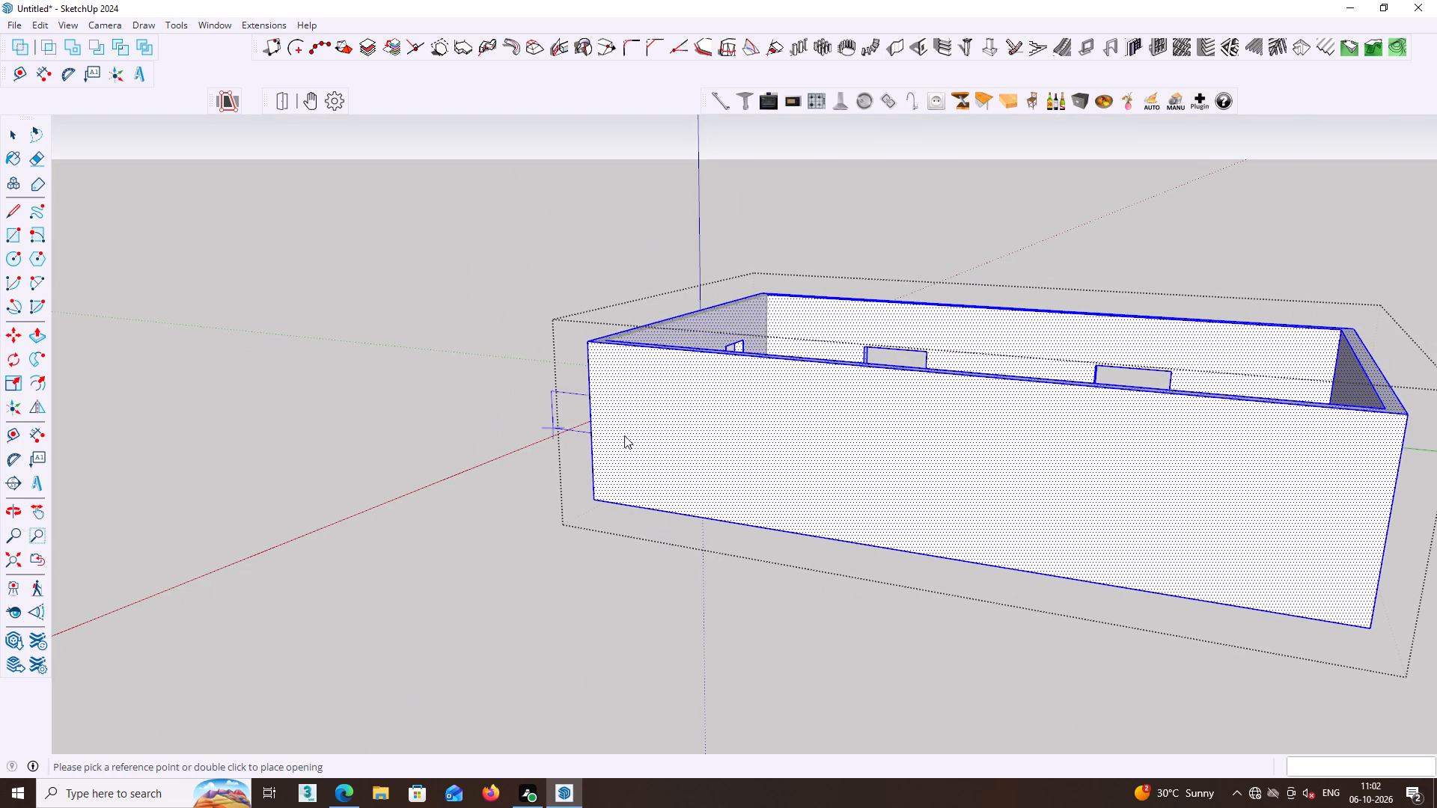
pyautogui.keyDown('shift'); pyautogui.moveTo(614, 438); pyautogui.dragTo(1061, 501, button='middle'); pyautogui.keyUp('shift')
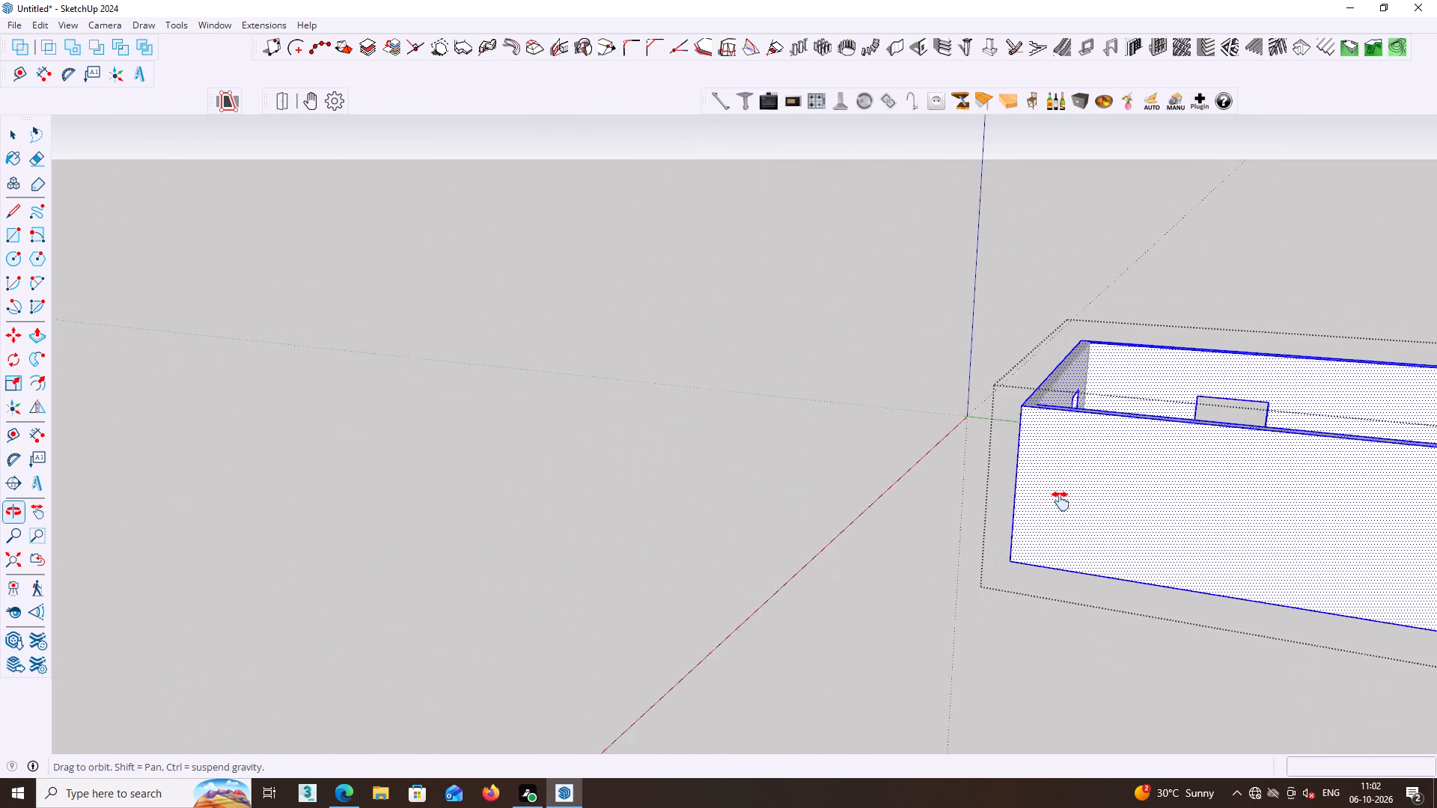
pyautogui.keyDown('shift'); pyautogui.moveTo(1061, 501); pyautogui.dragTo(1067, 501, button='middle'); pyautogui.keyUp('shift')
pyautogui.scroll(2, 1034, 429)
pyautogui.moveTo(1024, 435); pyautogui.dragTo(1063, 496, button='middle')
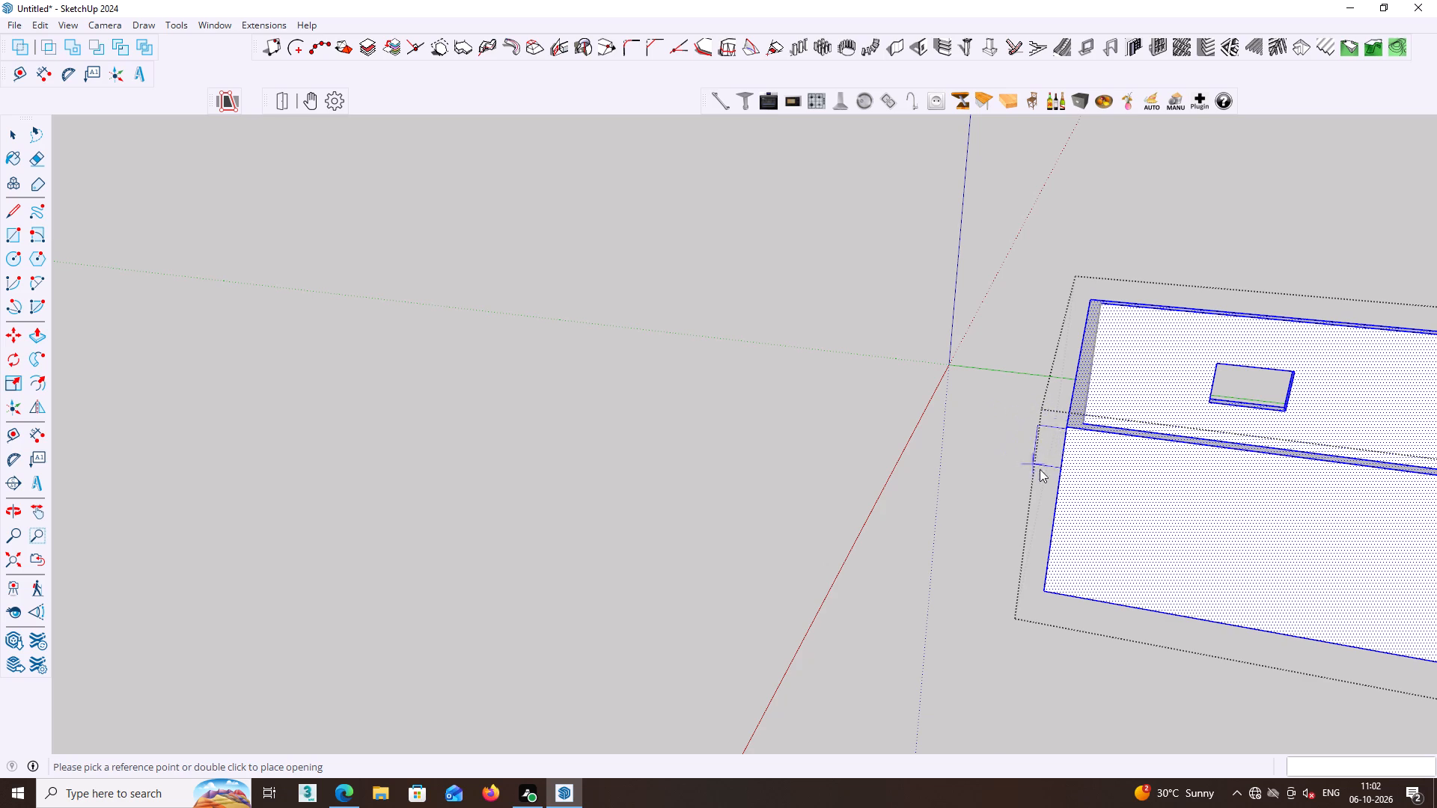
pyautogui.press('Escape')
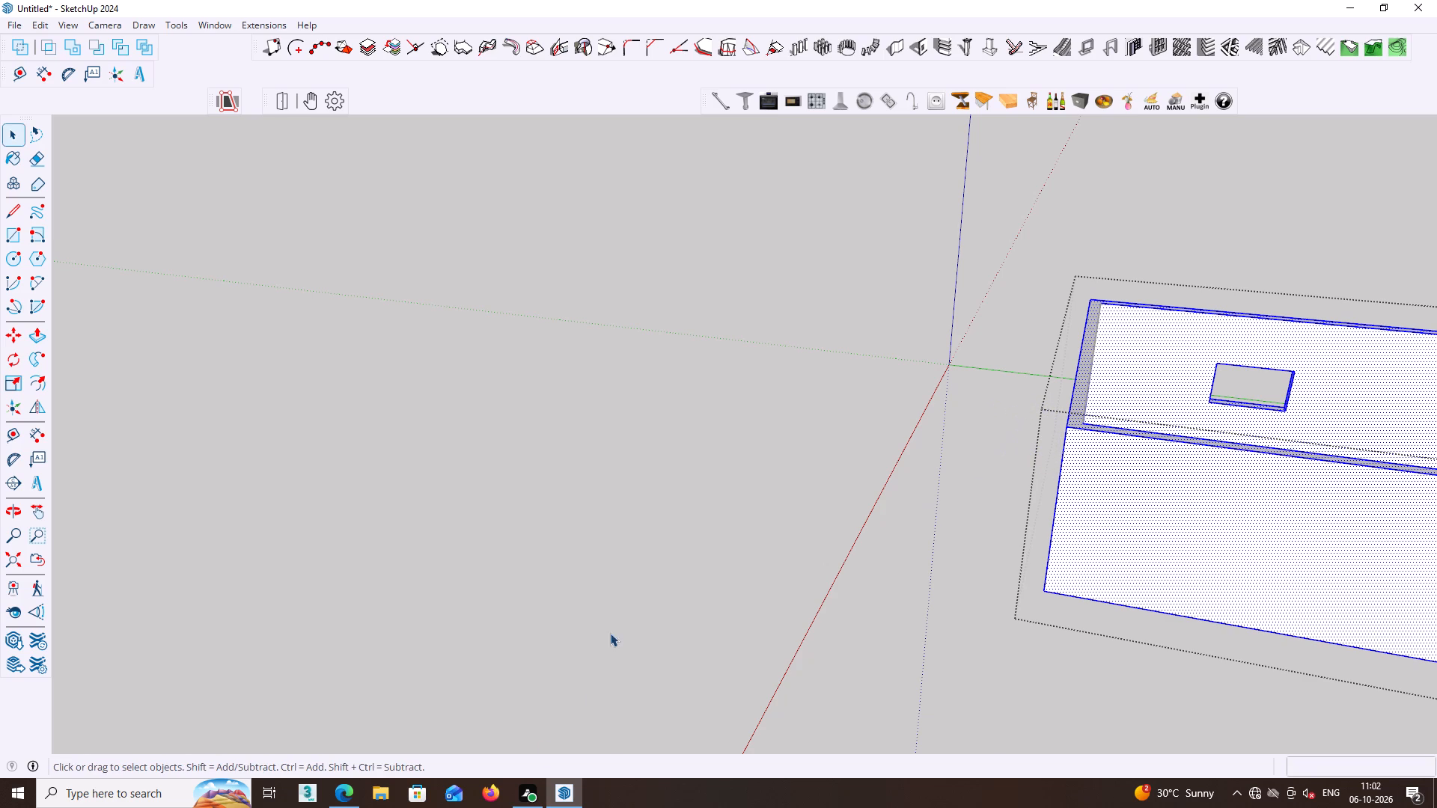
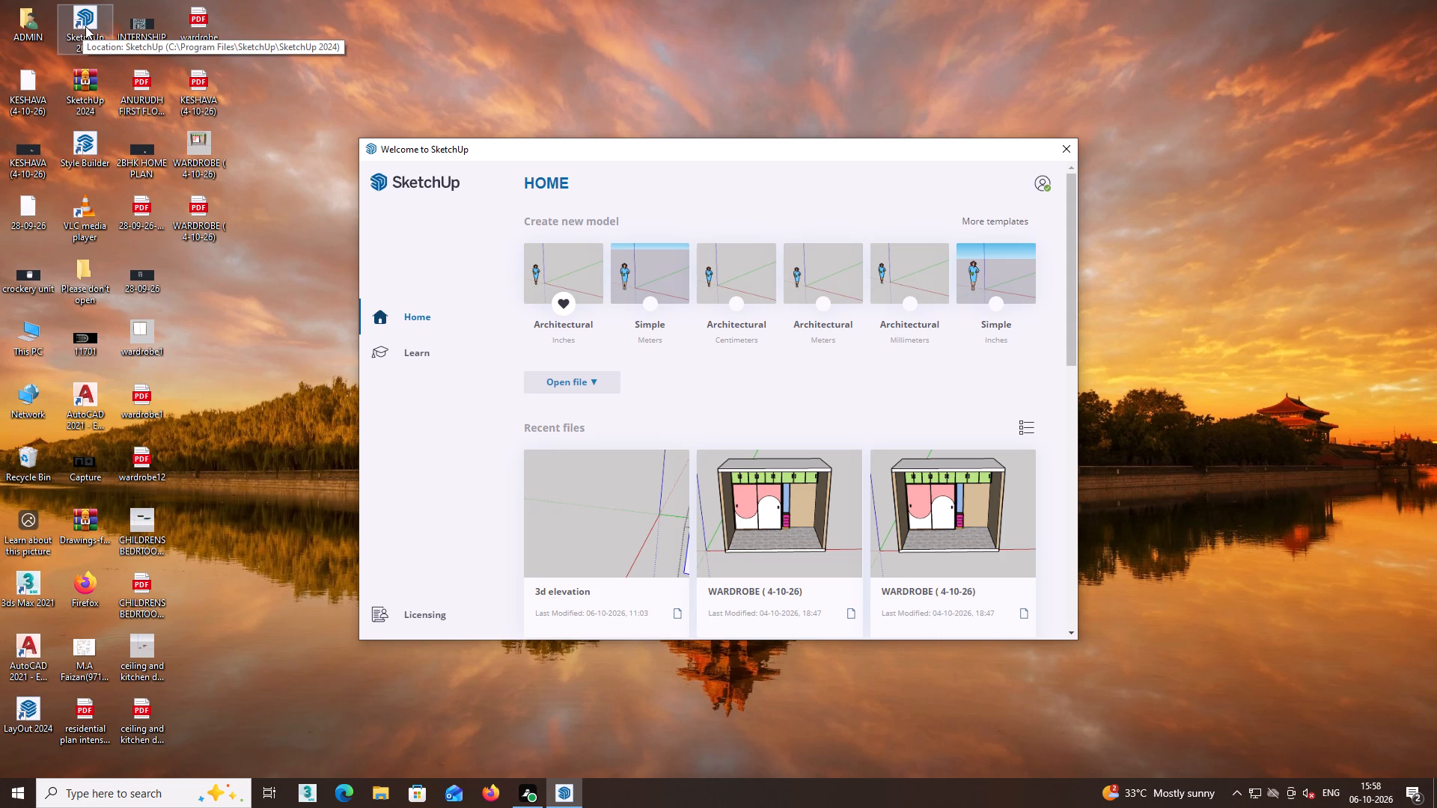
# Look through the recent files in SketchUp's welcome window, including the recovered models, for the house elevation model.
pyautogui.scroll(-1, 863, 459)
pyautogui.scroll(-2, 786, 464)
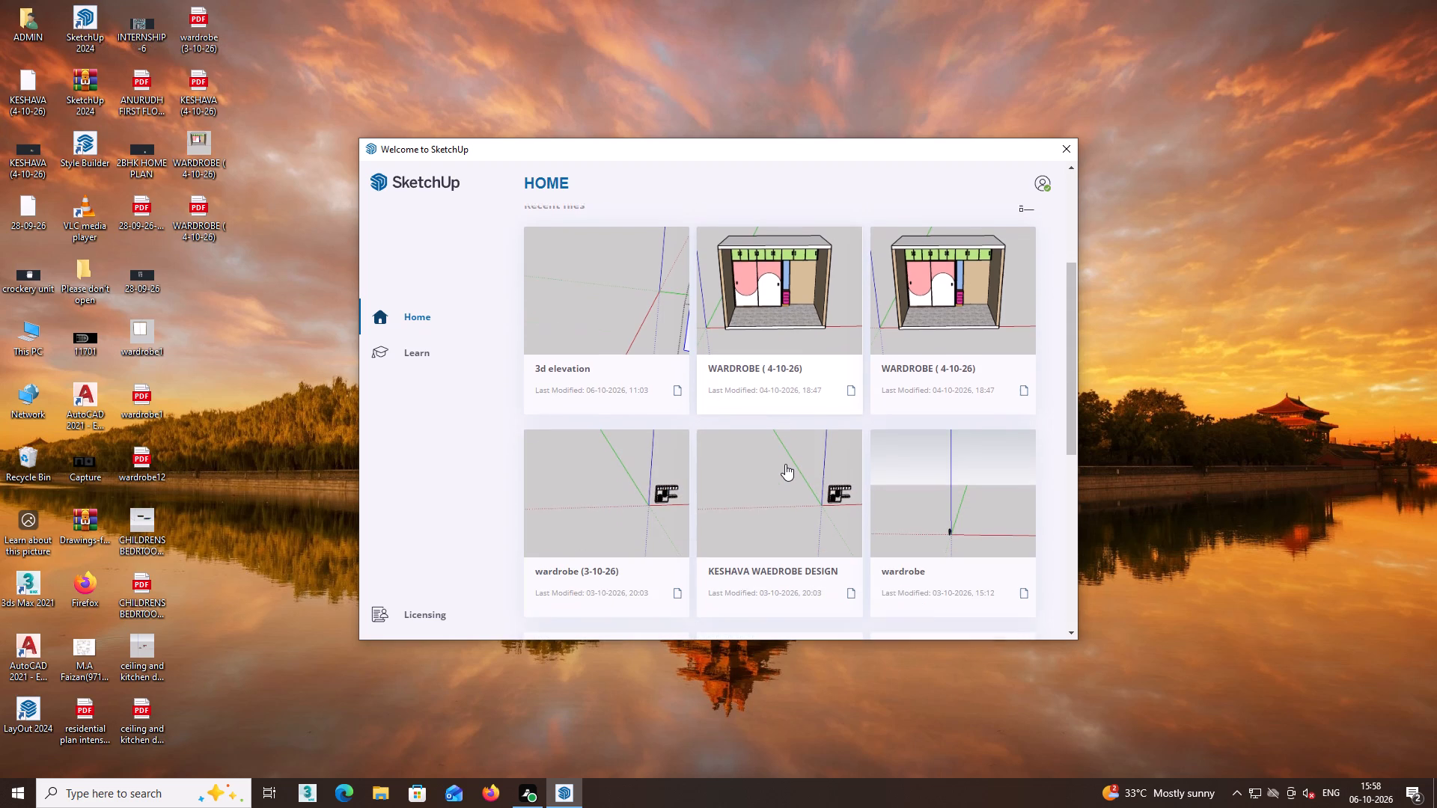
pyautogui.scroll(4, 785, 464)
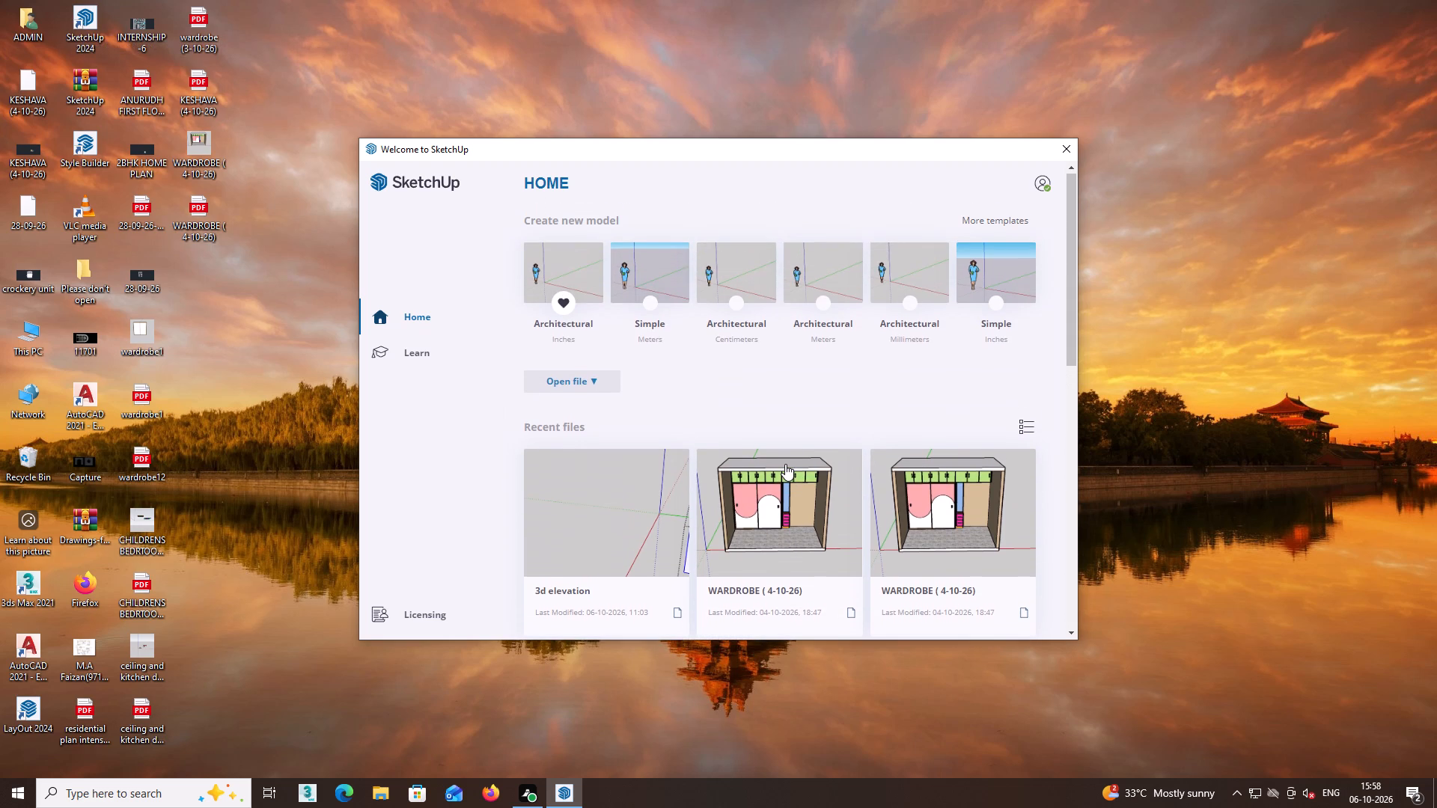
pyautogui.scroll(1, 785, 464)
pyautogui.scroll(-3, 785, 464)
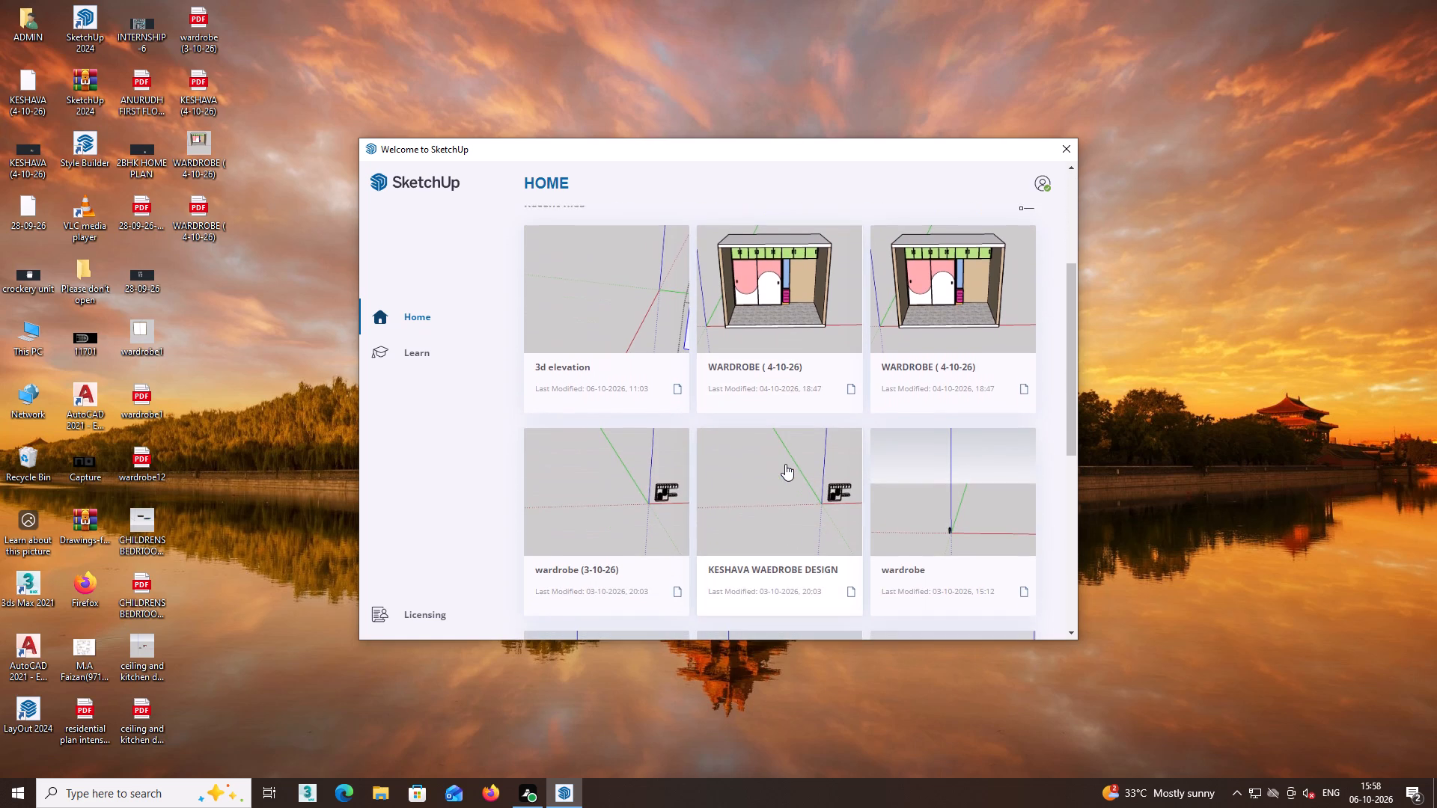
pyautogui.scroll(-3, 785, 464)
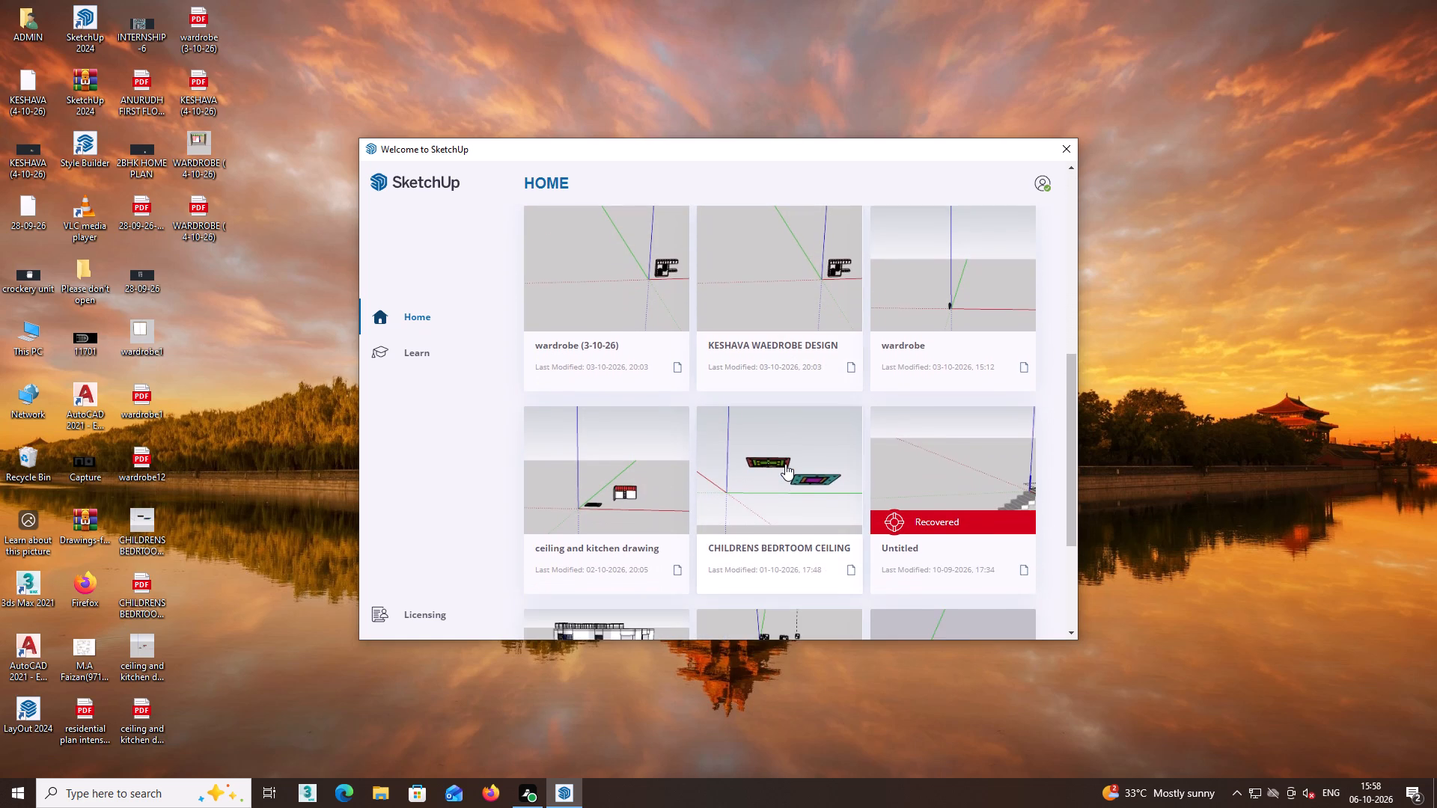
pyautogui.scroll(-3, 785, 464)
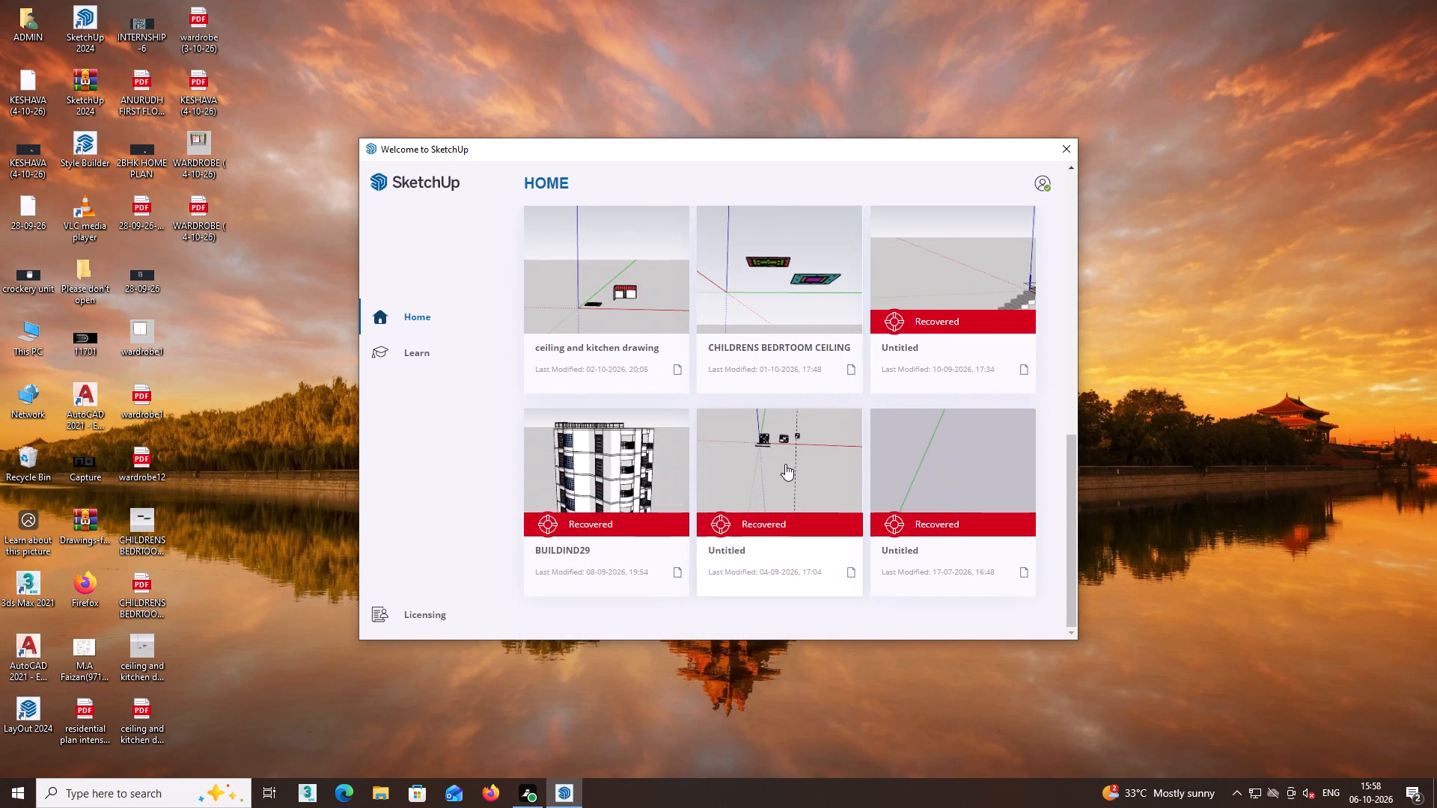
pyautogui.scroll(-2, 785, 464)
pyautogui.scroll(7, 785, 464)
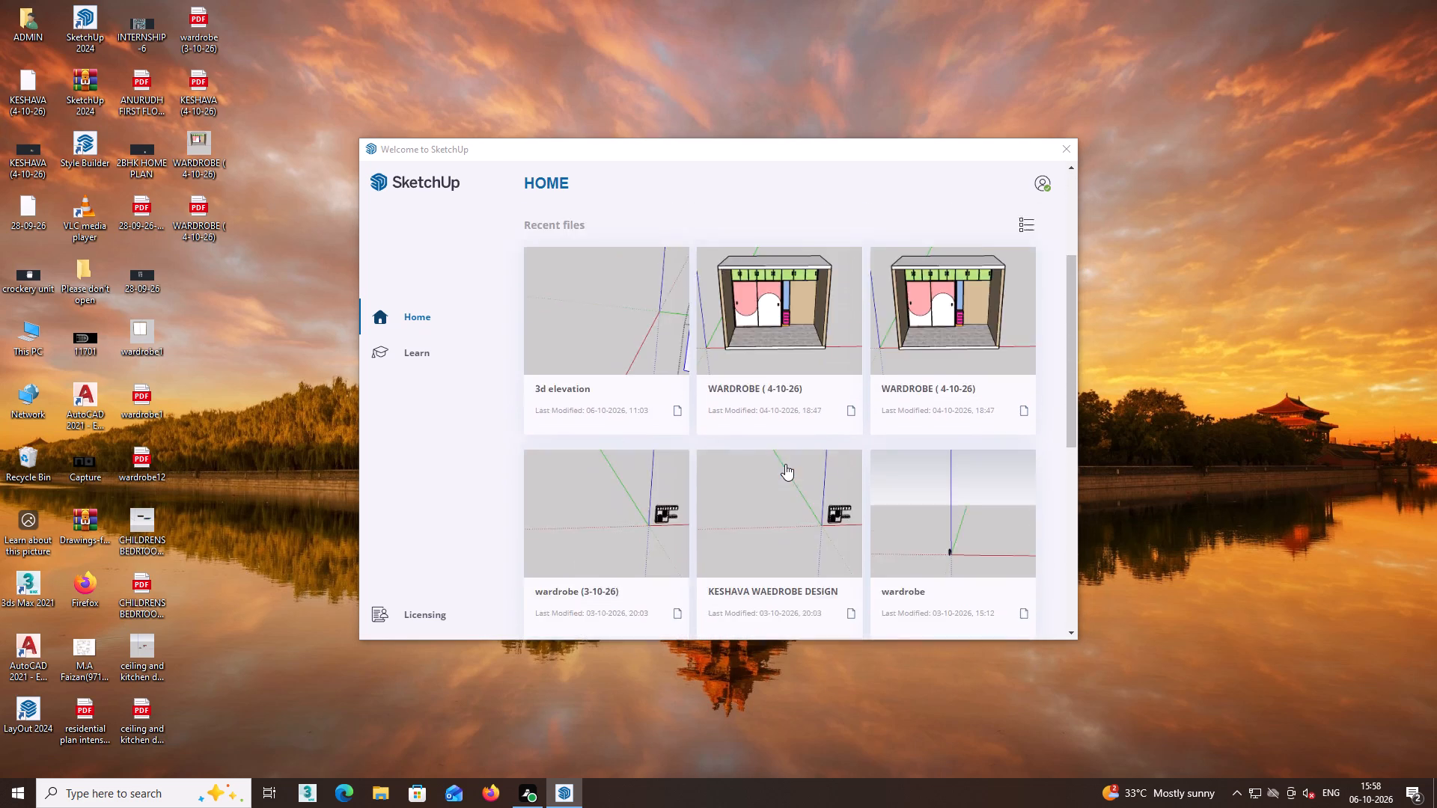
pyautogui.scroll(6, 785, 464)
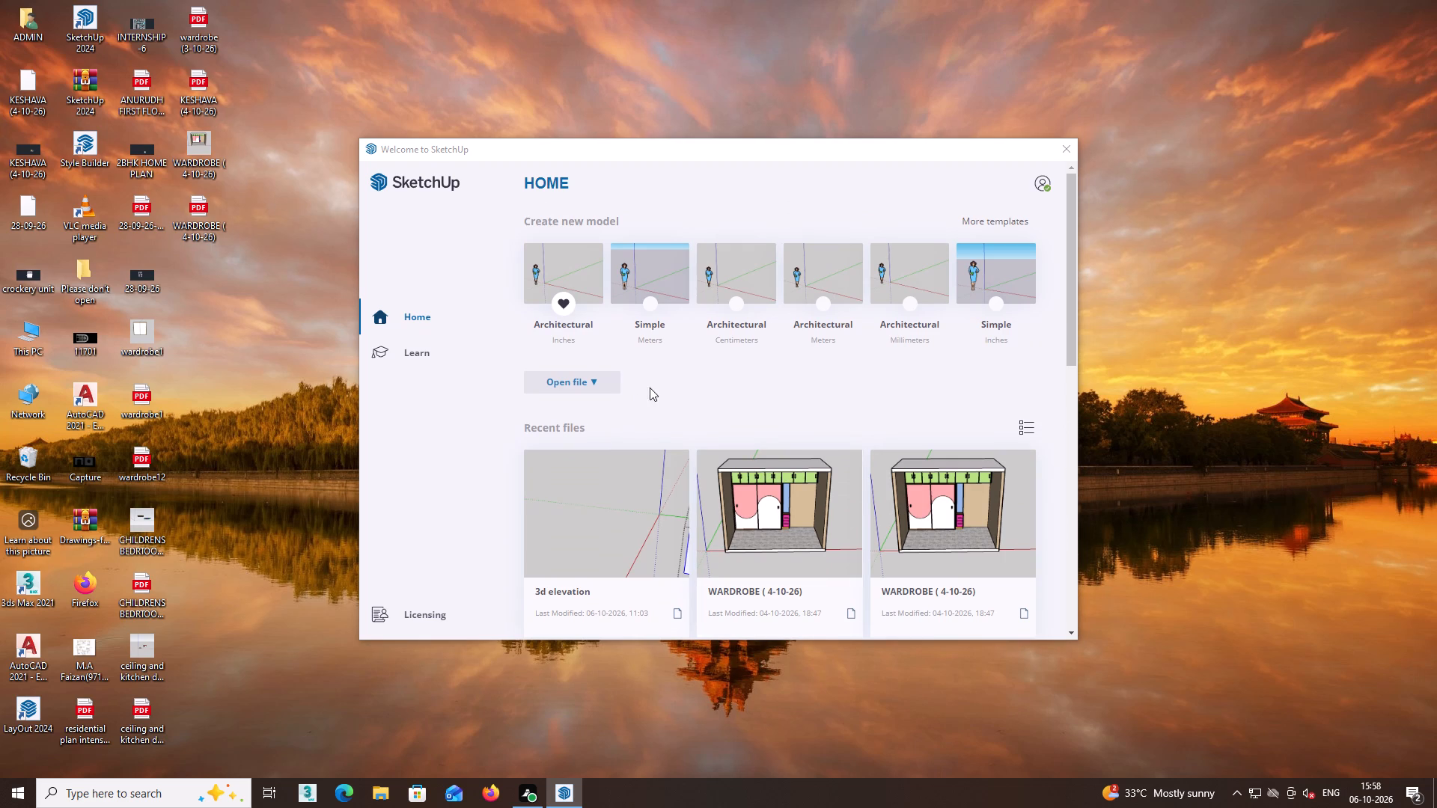
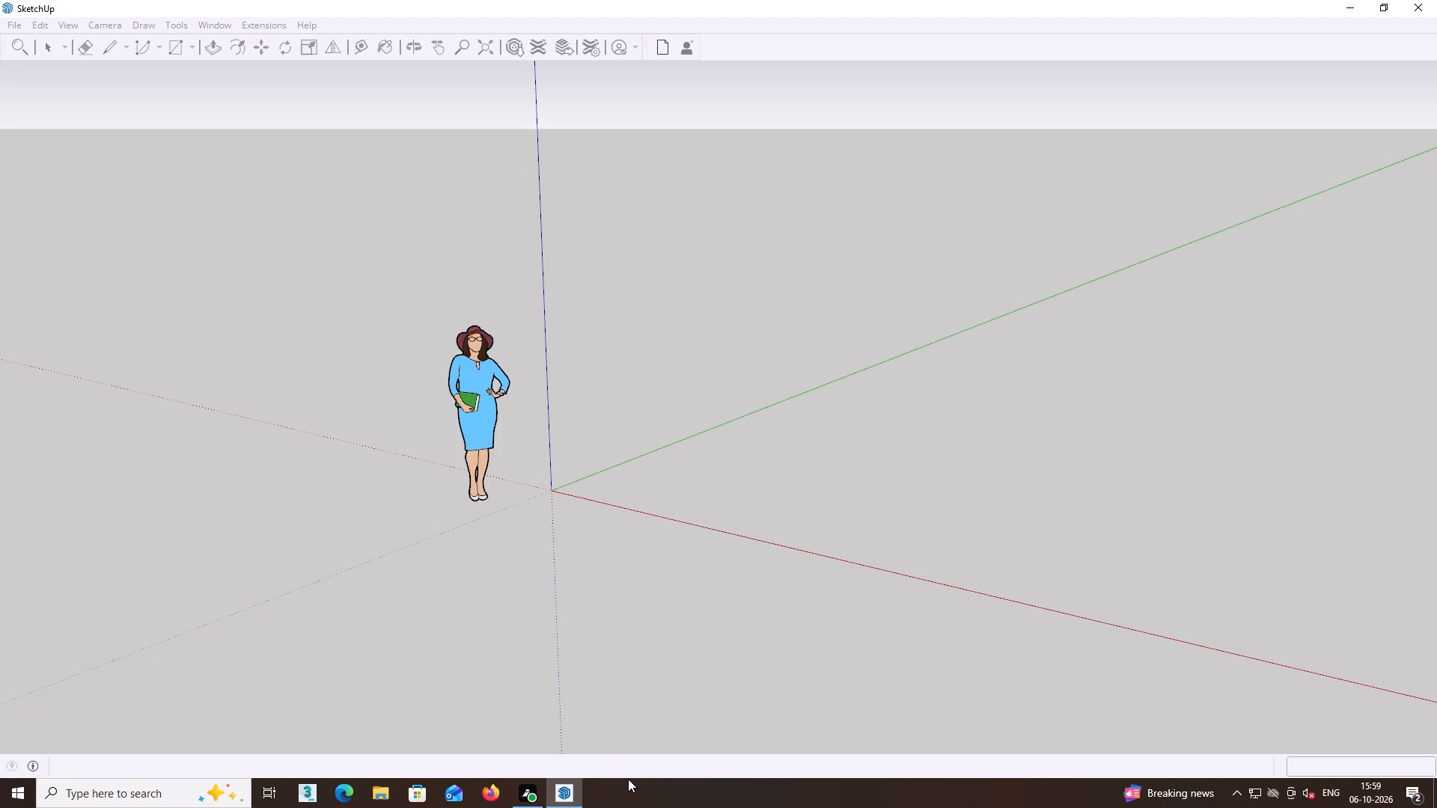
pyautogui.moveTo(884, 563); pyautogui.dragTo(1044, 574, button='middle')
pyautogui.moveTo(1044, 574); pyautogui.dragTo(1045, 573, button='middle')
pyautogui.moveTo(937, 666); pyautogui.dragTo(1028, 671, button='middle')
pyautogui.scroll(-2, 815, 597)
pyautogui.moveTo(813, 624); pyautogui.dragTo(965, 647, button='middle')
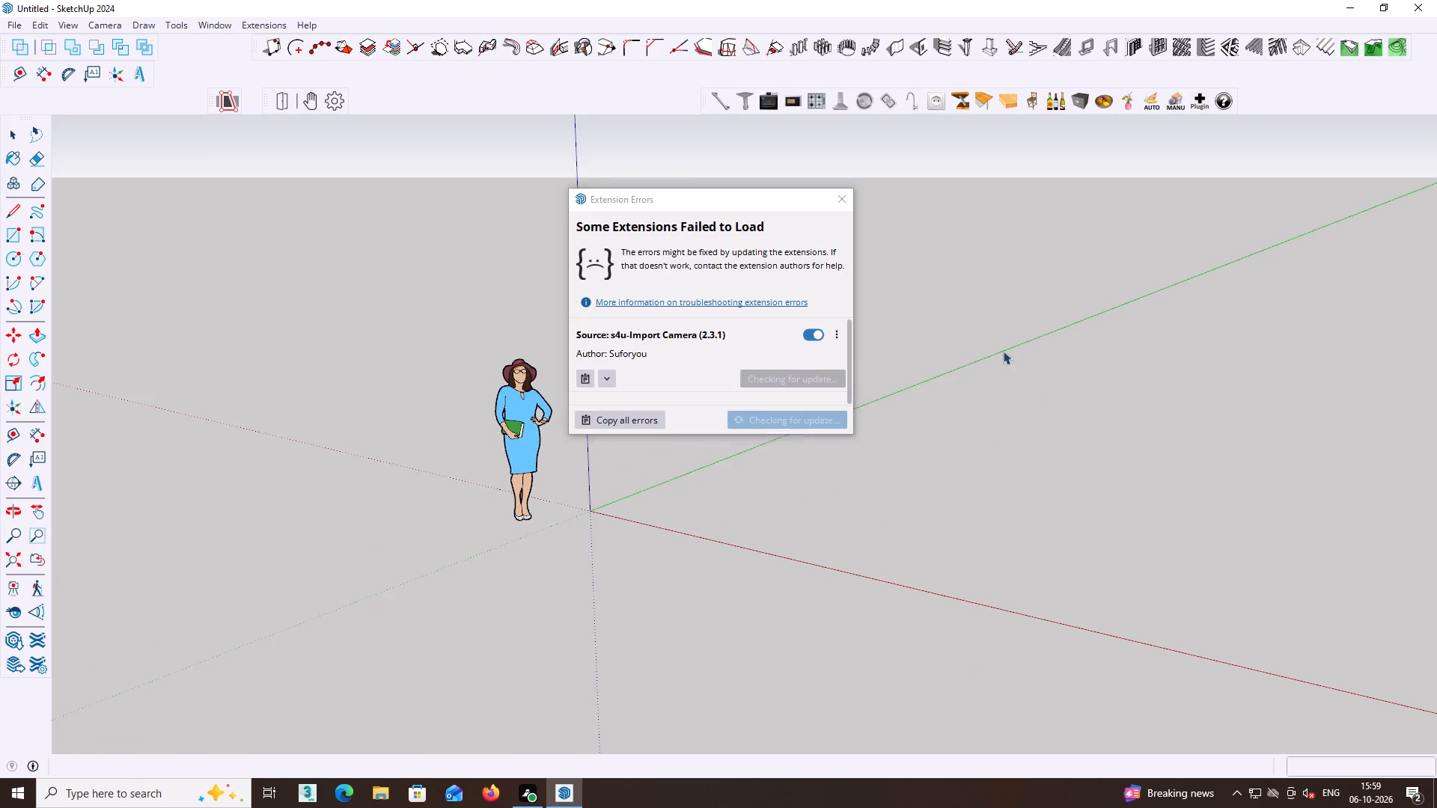
# Dismiss the report of extensions that failed to load.
pyautogui.click(838, 198)
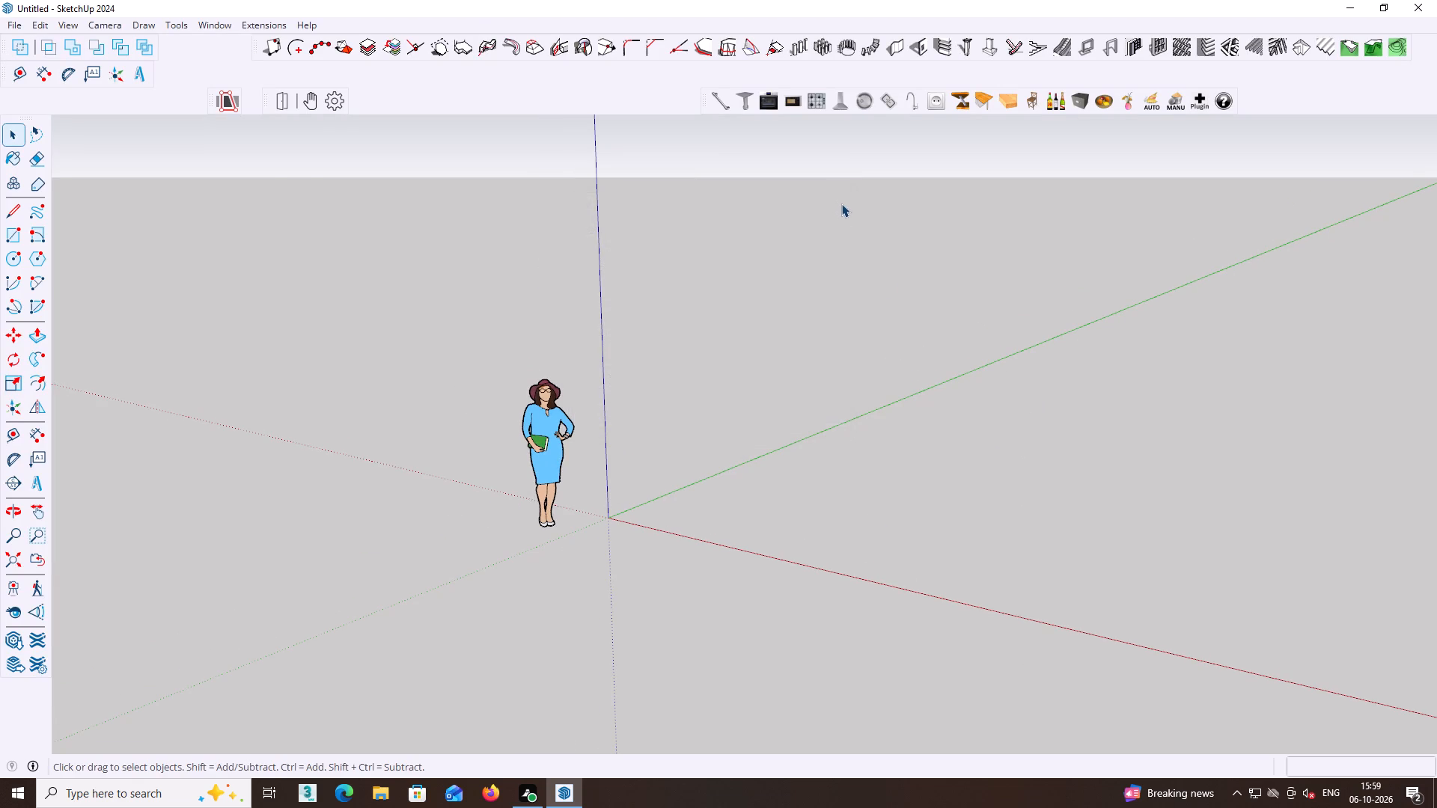
# Delete the default human scale figure beside the origin in the new untitled model.
pyautogui.moveTo(896, 533); pyautogui.dragTo(1169, 512, button='middle')
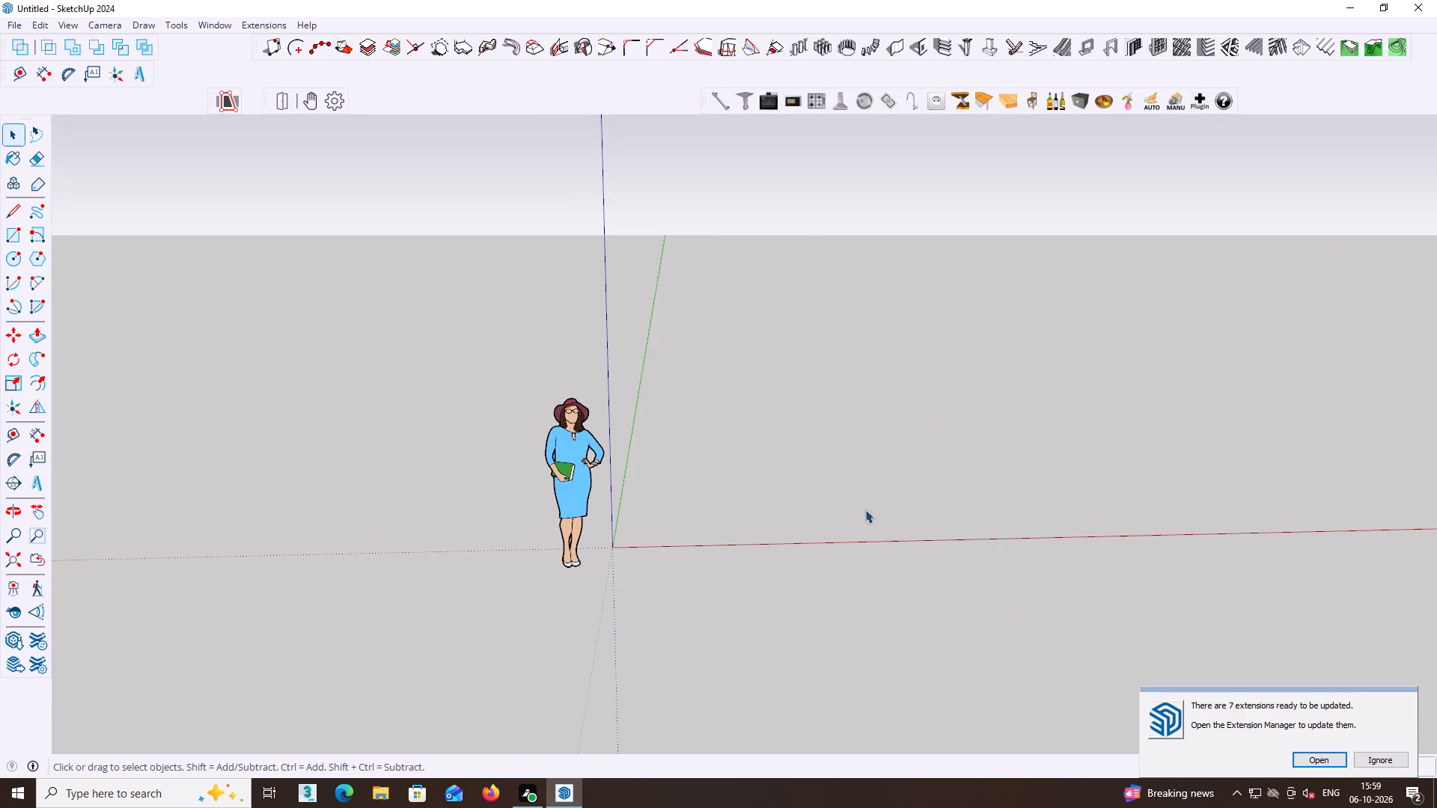
pyautogui.click(576, 476)
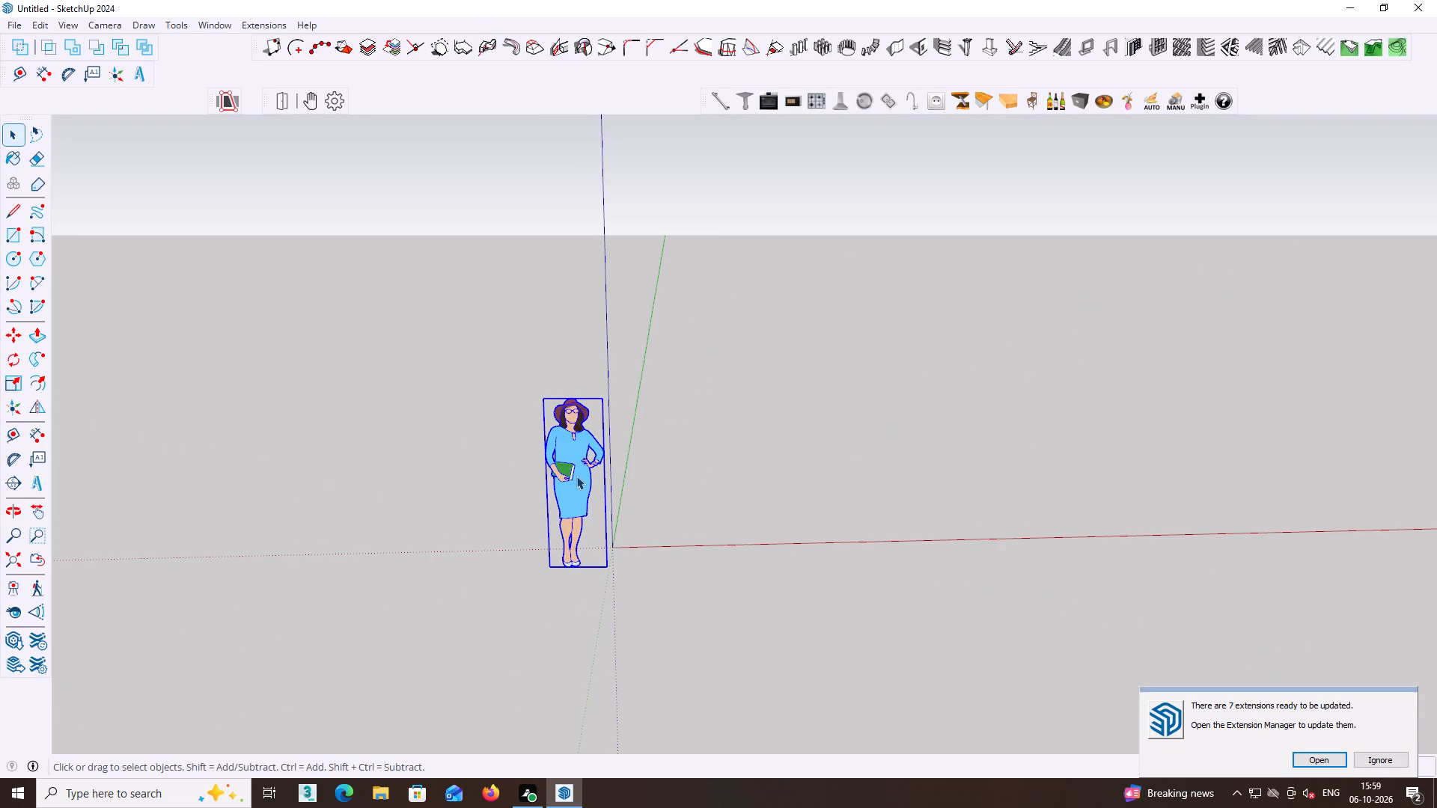
pyautogui.press('Delete')
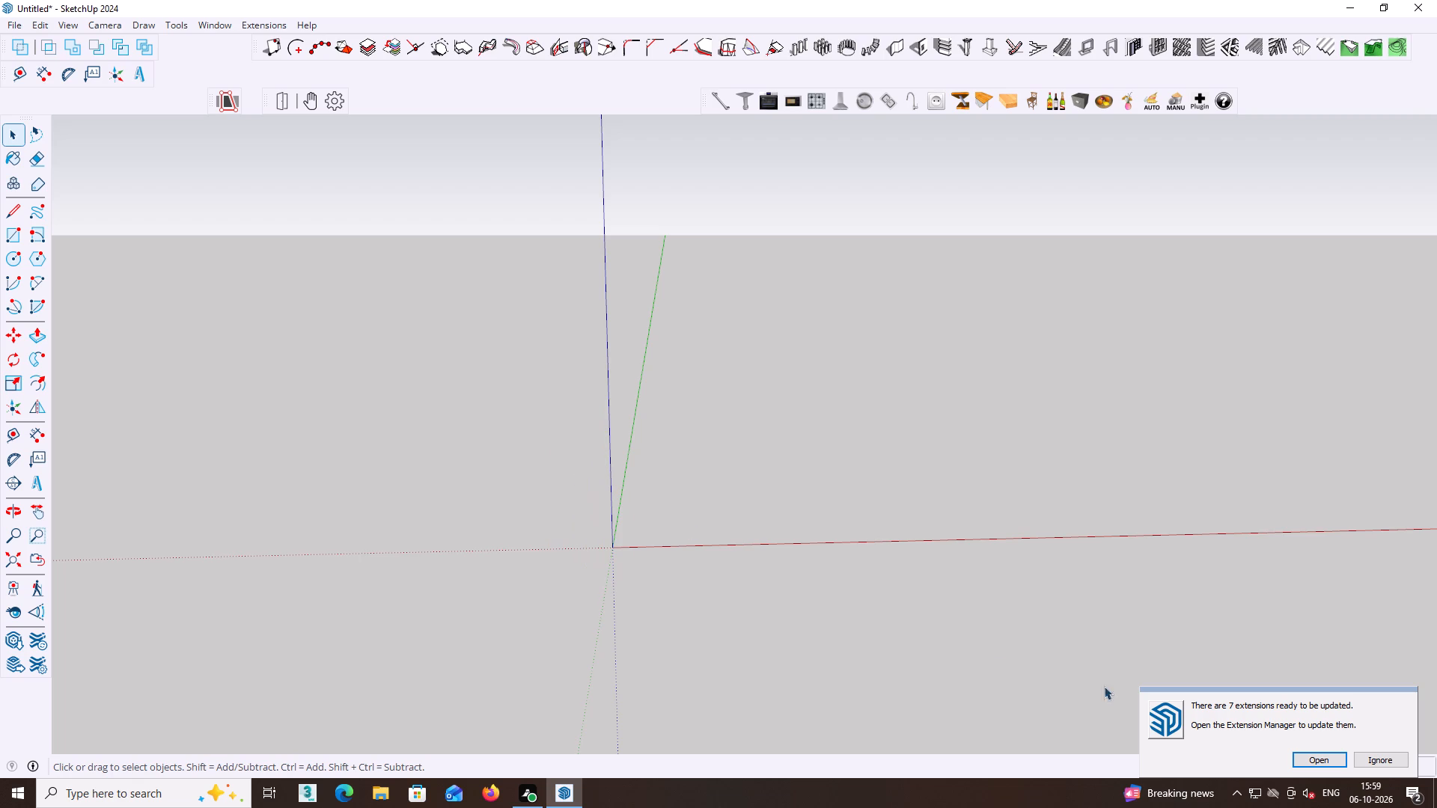
# Ignore the notice about extensions ready for updating.
pyautogui.click(1377, 765)
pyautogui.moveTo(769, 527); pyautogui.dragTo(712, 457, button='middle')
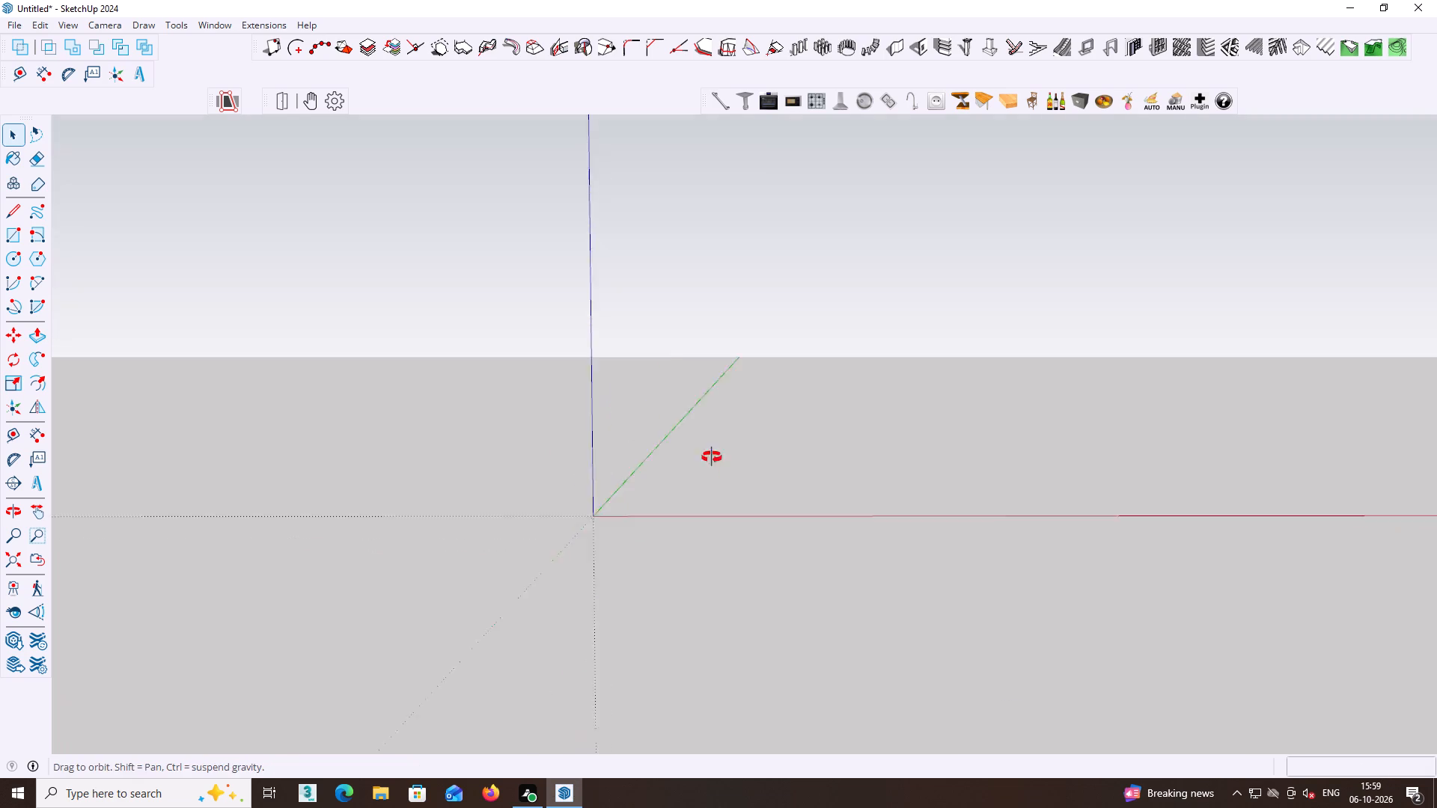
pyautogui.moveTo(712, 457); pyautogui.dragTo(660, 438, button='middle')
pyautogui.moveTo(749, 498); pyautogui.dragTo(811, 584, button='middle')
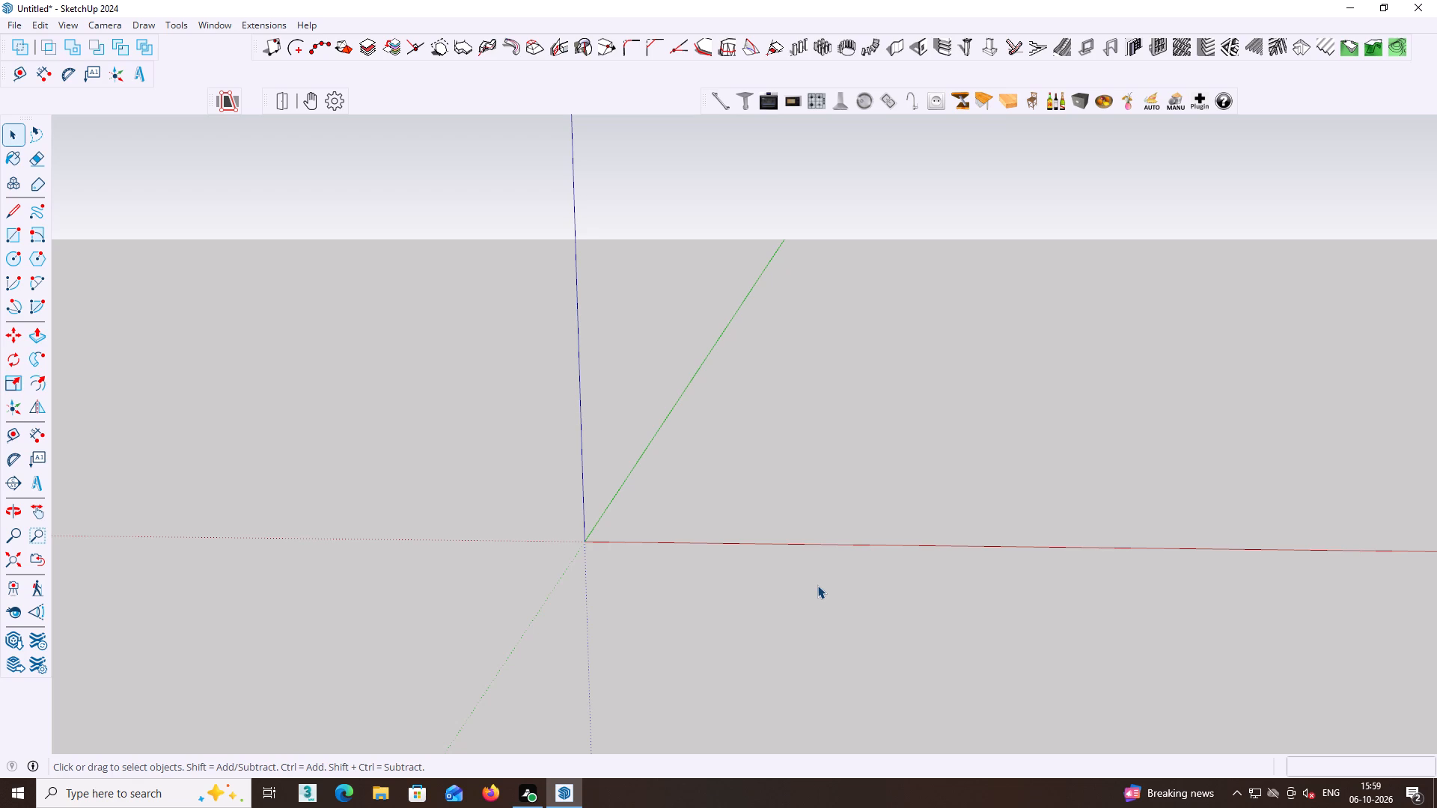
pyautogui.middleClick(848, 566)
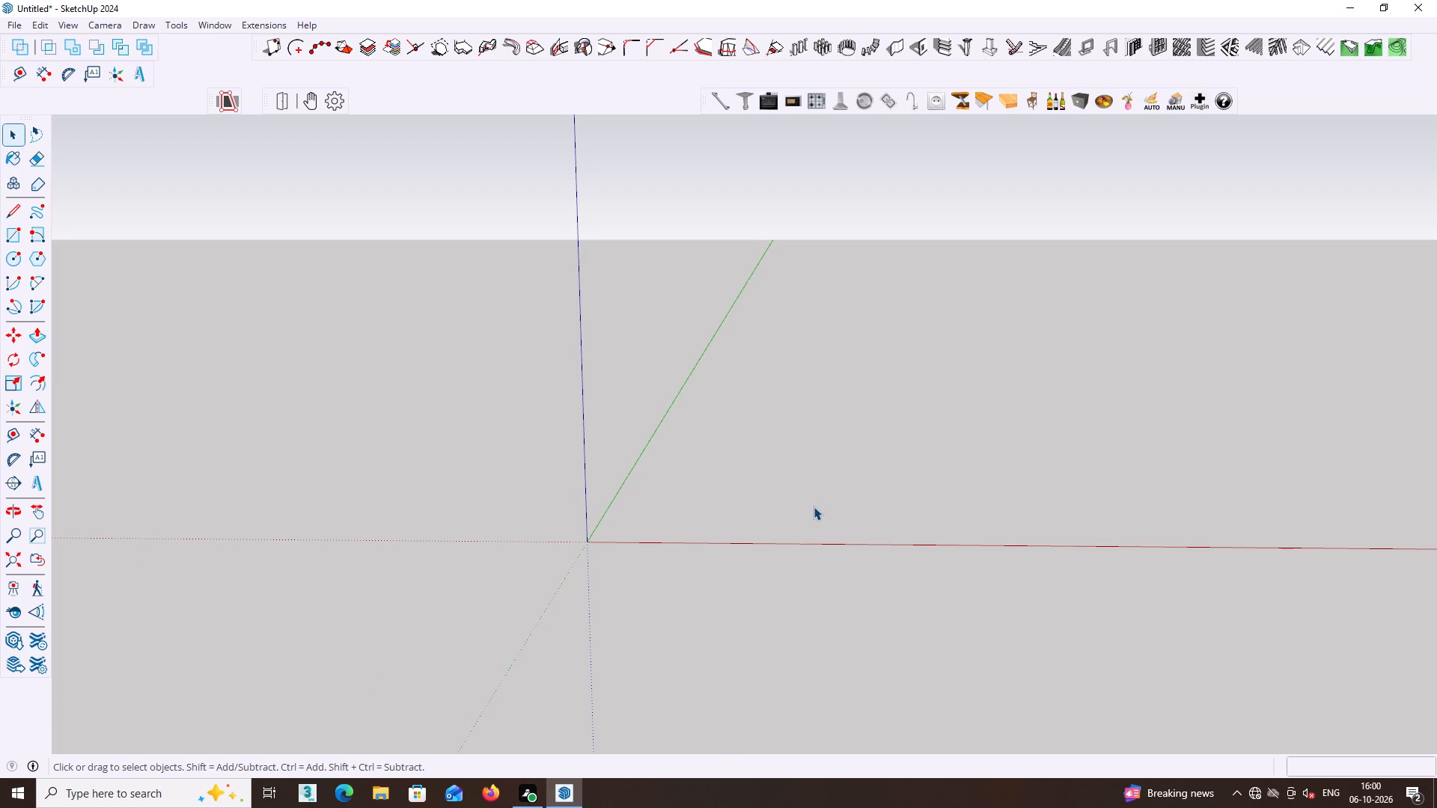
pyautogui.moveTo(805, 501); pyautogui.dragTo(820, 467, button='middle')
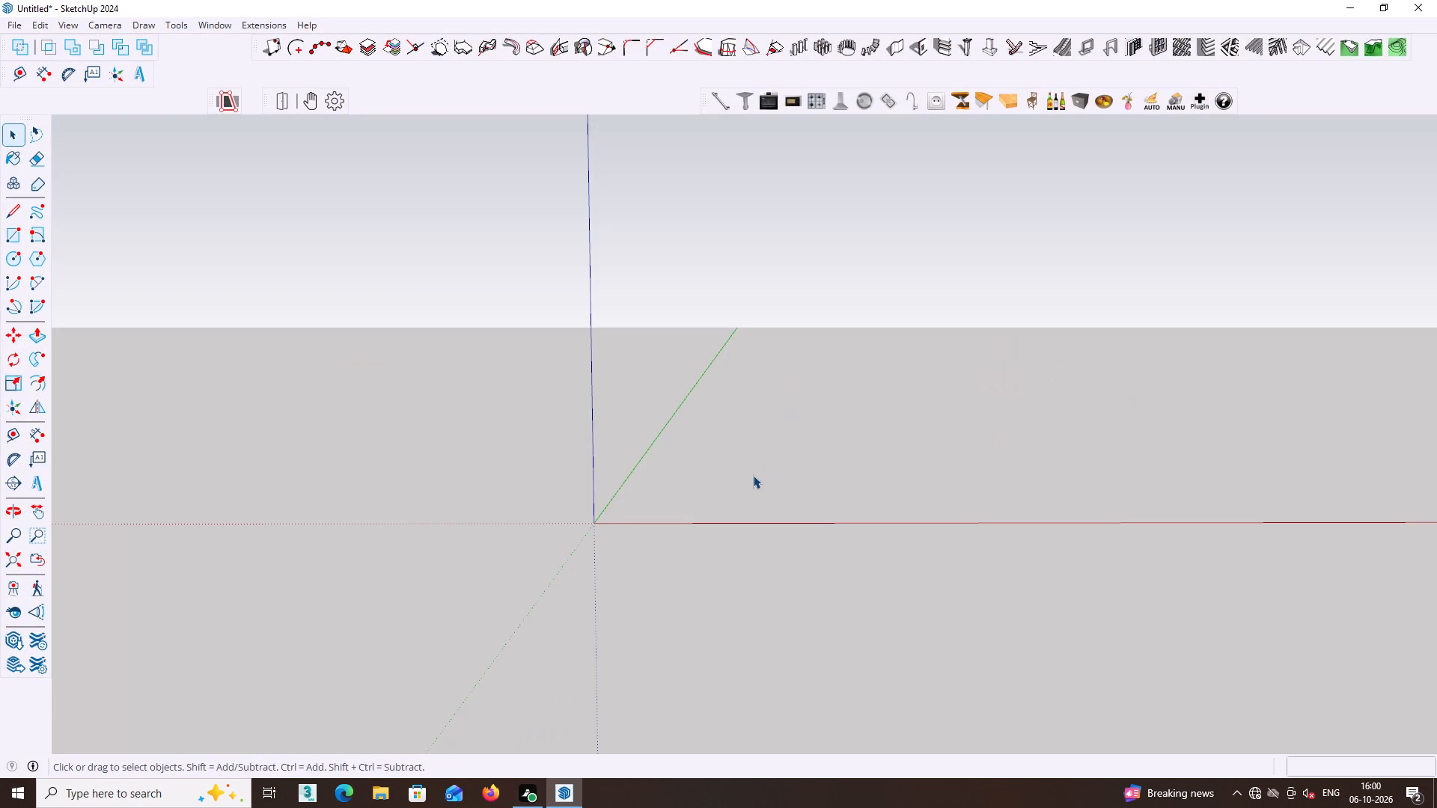
# Draw a rectangle about 5' 11" by 14' 5" near the origin, with its plane locked horizontal to the blue axis.
pyautogui.scroll(1, 705, 495)
pyautogui.moveTo(704, 504); pyautogui.dragTo(697, 545, button='middle')
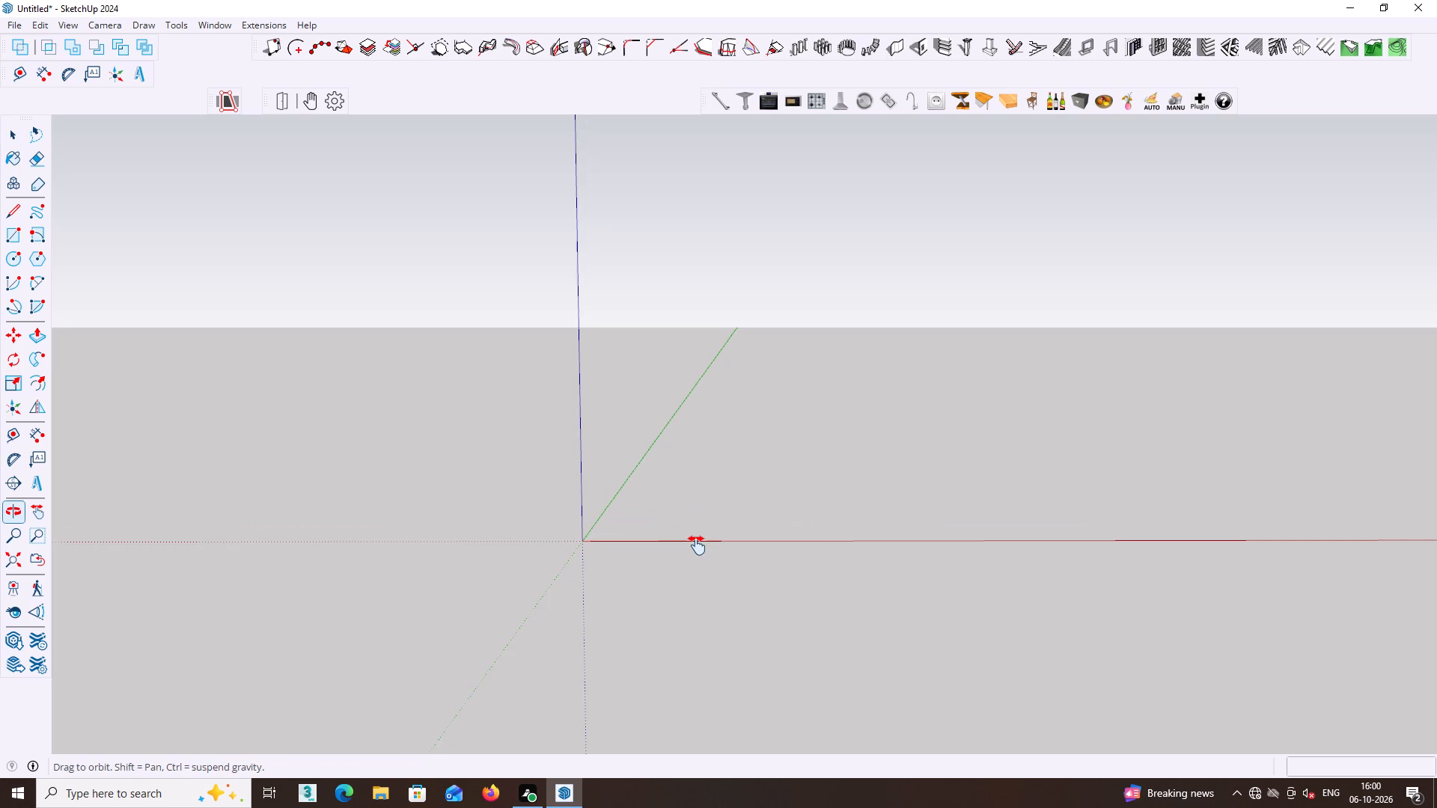
pyautogui.moveTo(697, 545); pyautogui.dragTo(690, 569, button='middle')
pyautogui.moveTo(715, 548); pyautogui.dragTo(742, 538, button='middle')
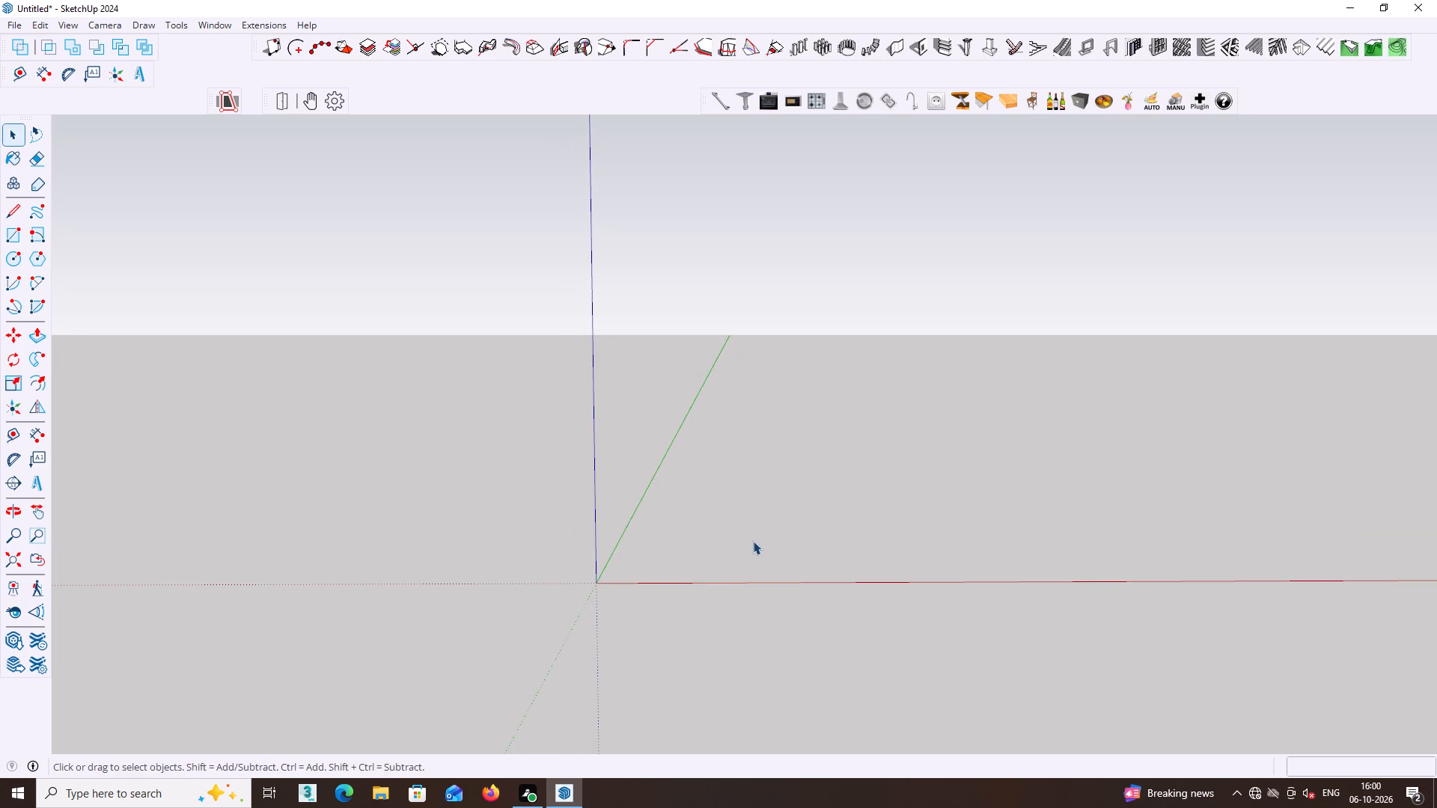
pyautogui.press('r')
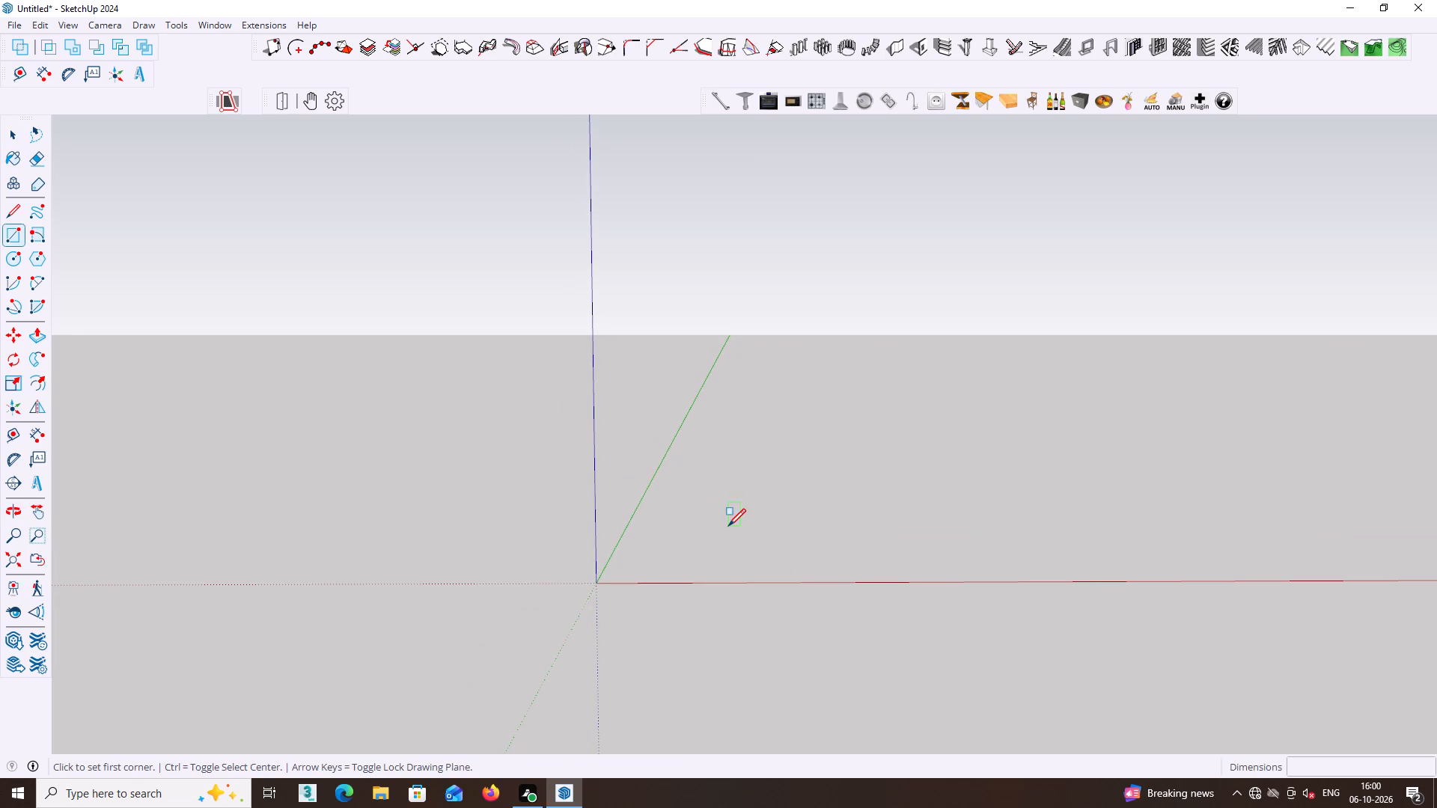
pyautogui.press('Up')
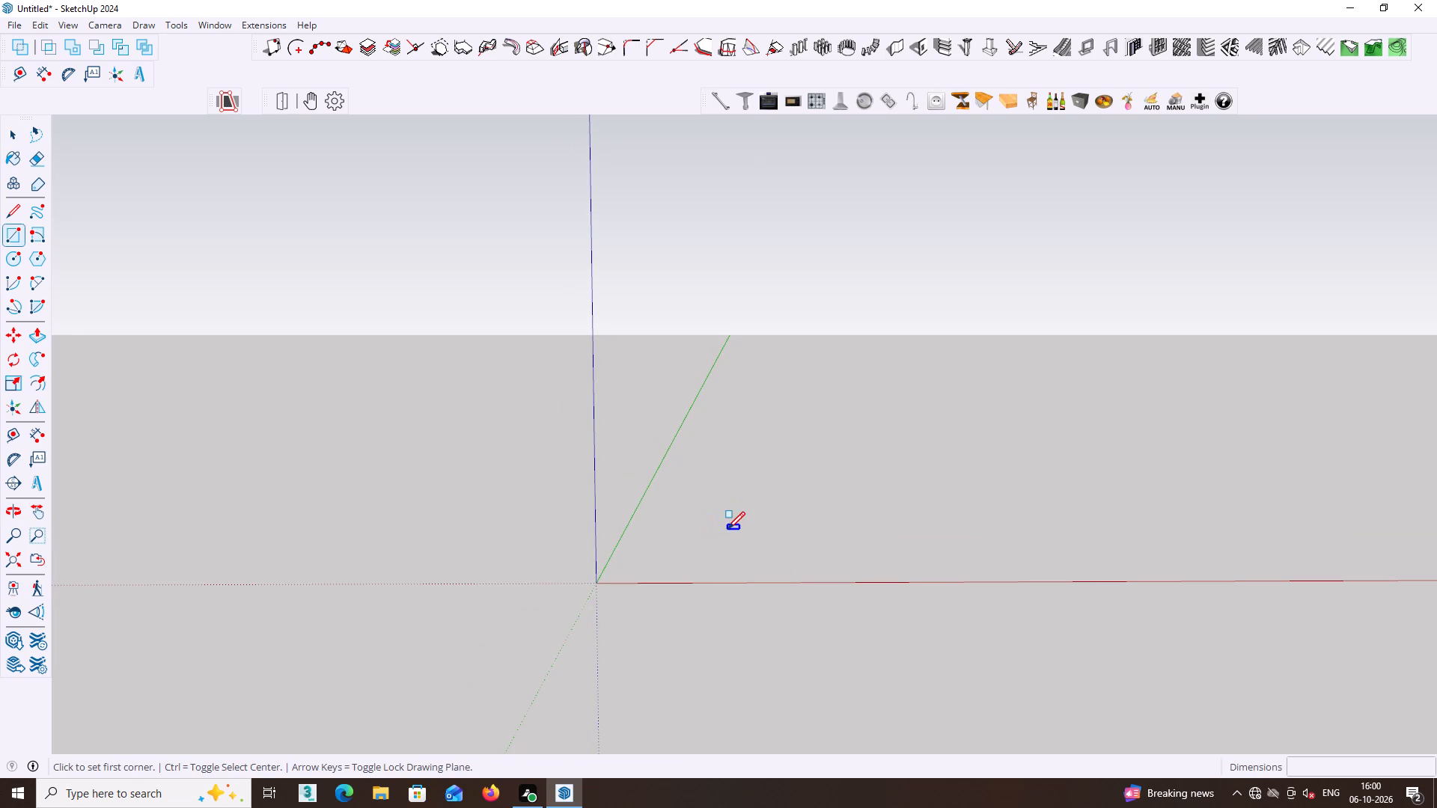
pyautogui.click(727, 529)
pyautogui.scroll(2, 873, 435)
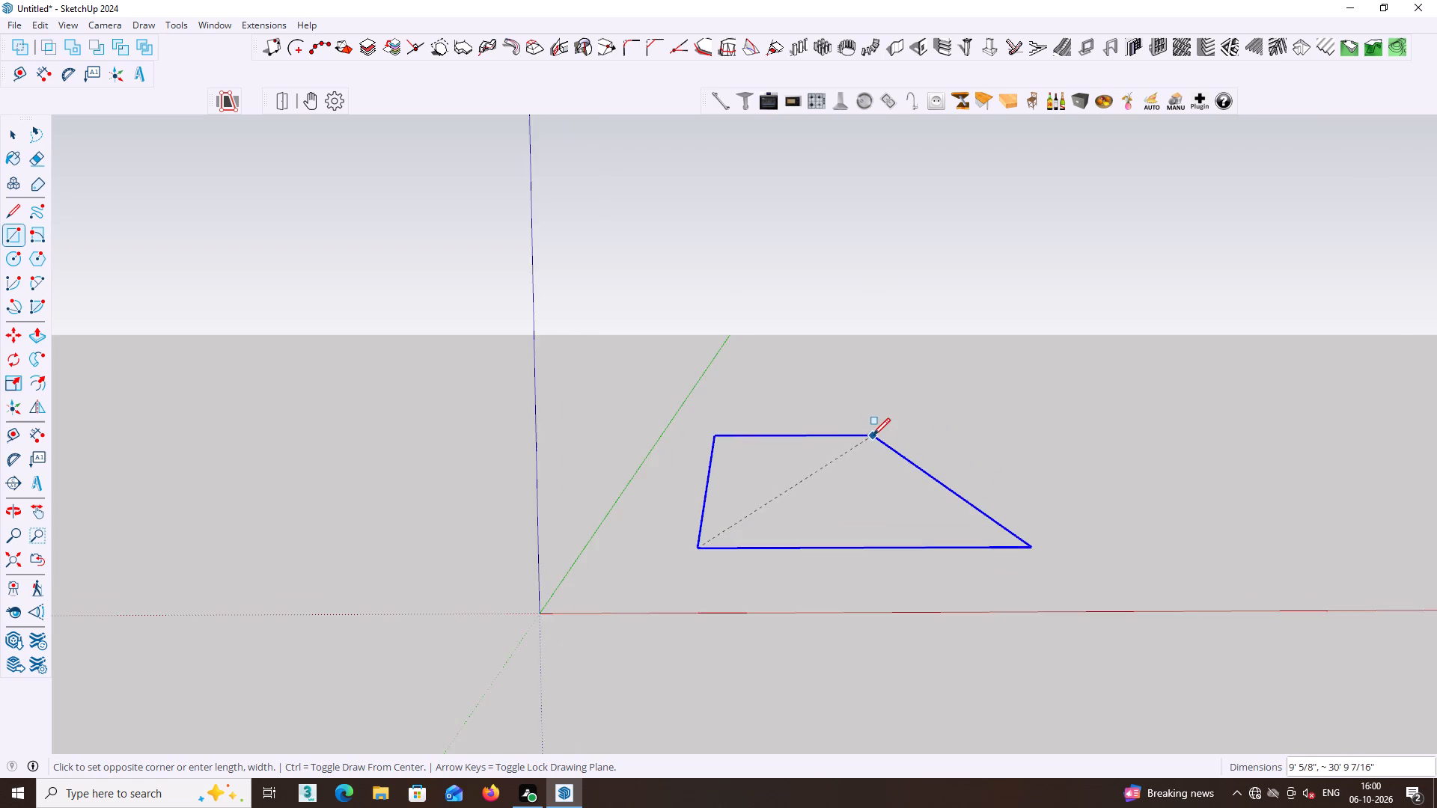
pyautogui.moveTo(868, 439); pyautogui.dragTo(856, 531, button='middle')
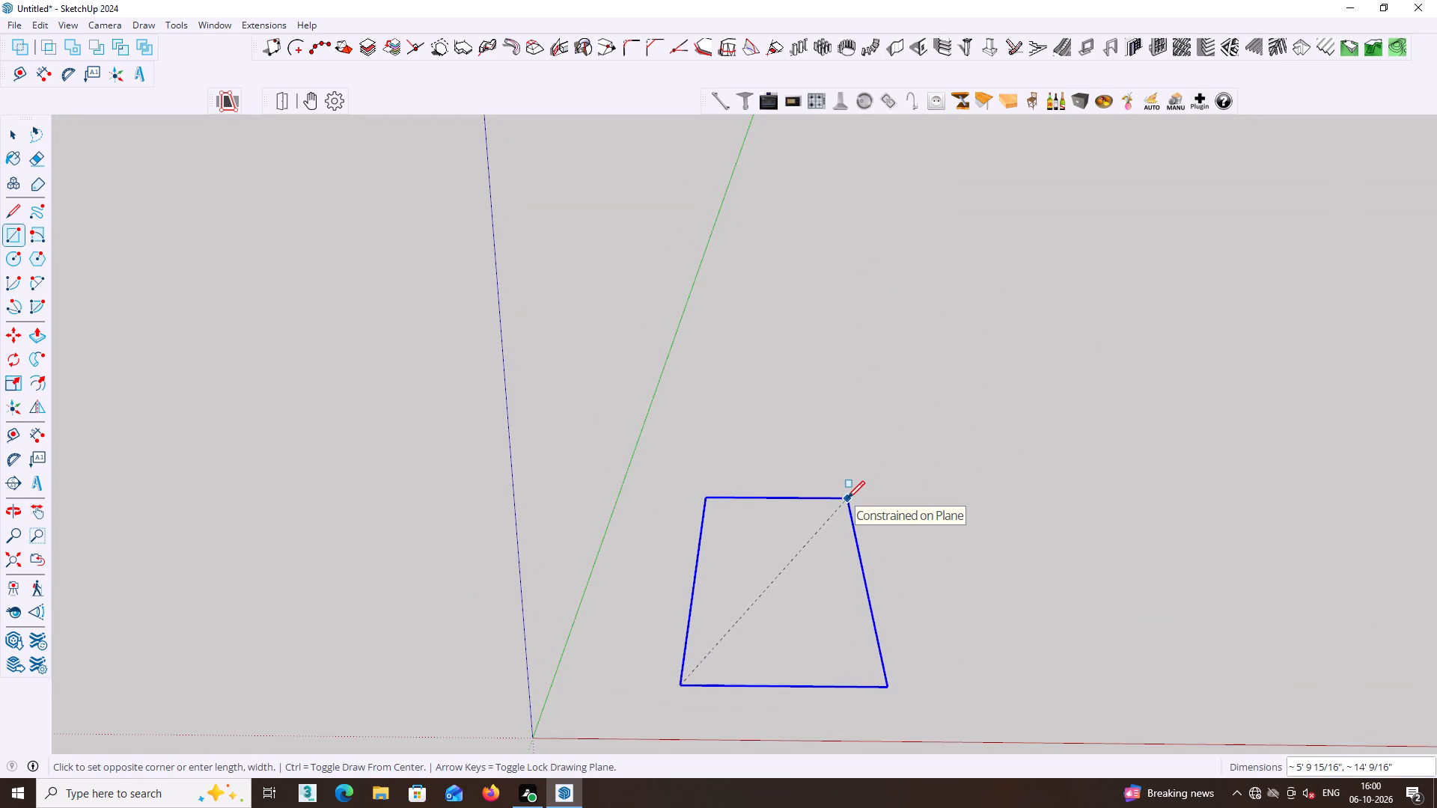
pyautogui.click(848, 495)
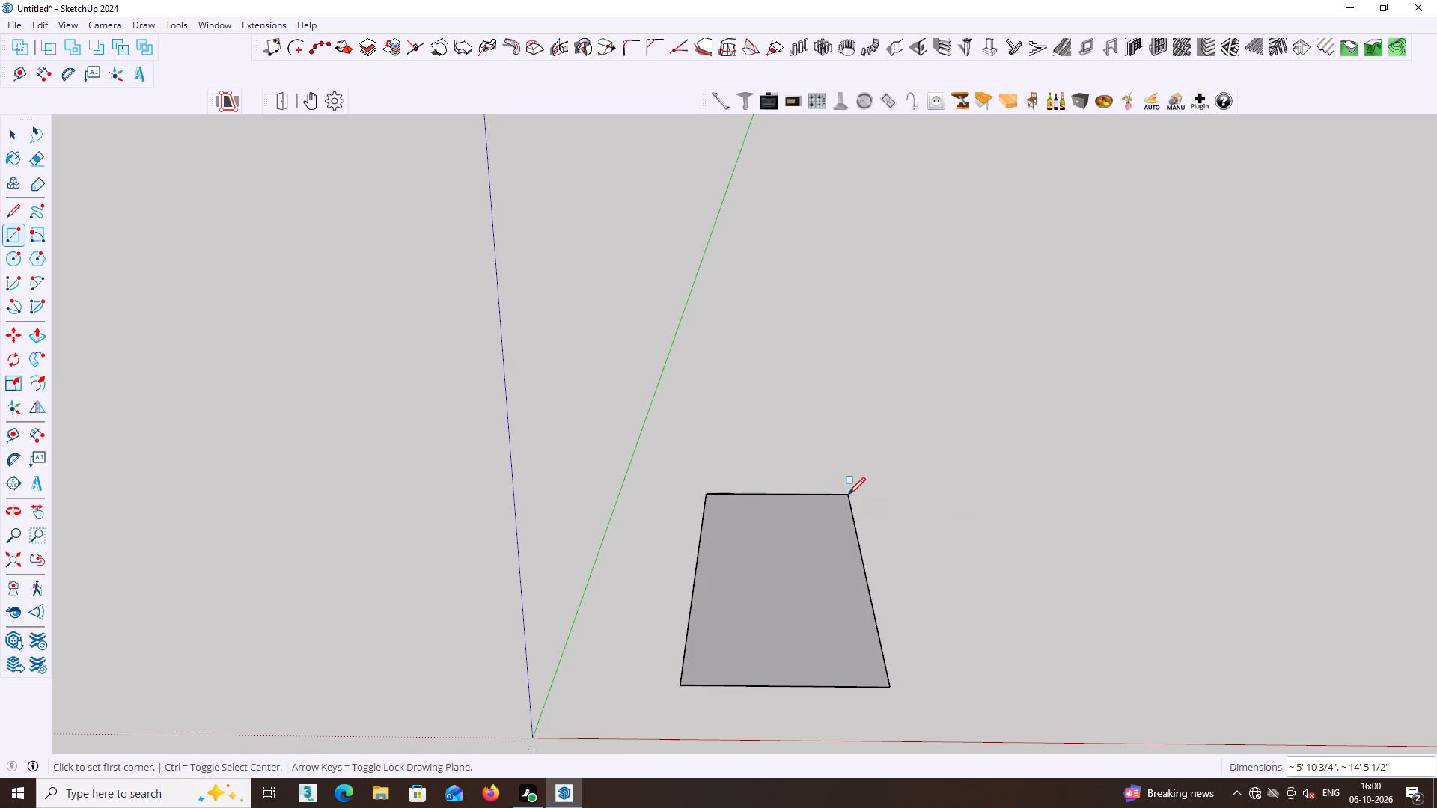
pyautogui.moveTo(888, 630); pyautogui.dragTo(948, 571, button='middle')
pyautogui.press('space')
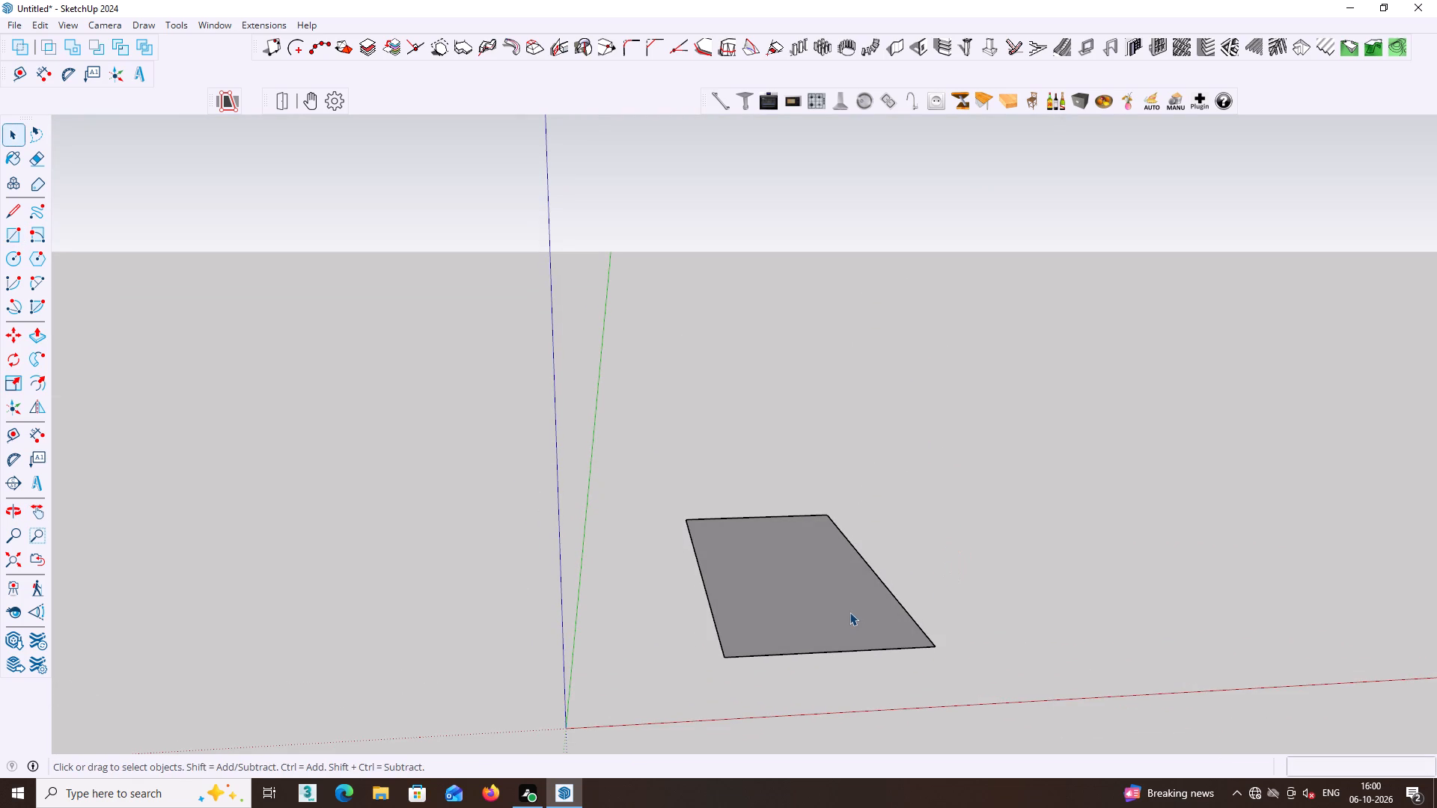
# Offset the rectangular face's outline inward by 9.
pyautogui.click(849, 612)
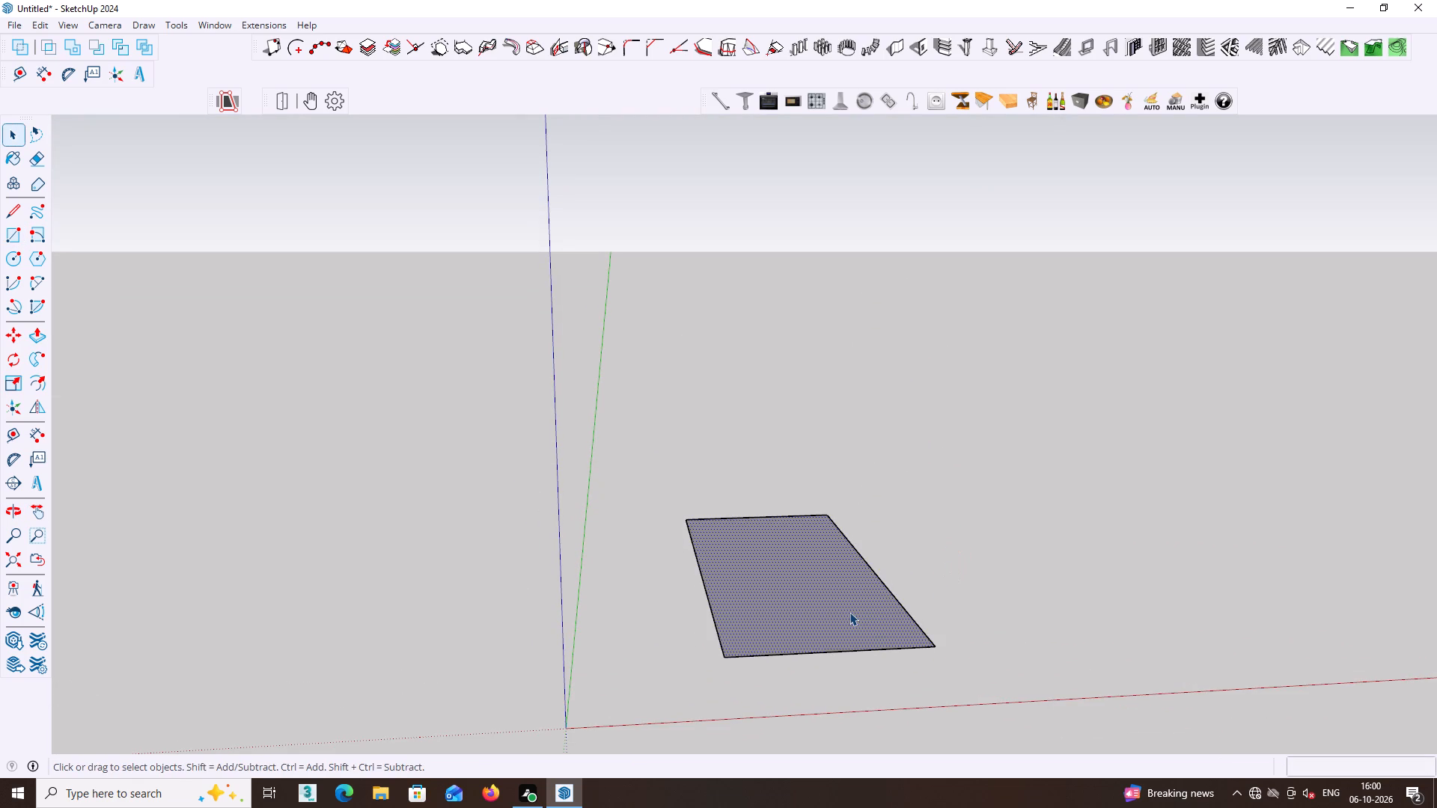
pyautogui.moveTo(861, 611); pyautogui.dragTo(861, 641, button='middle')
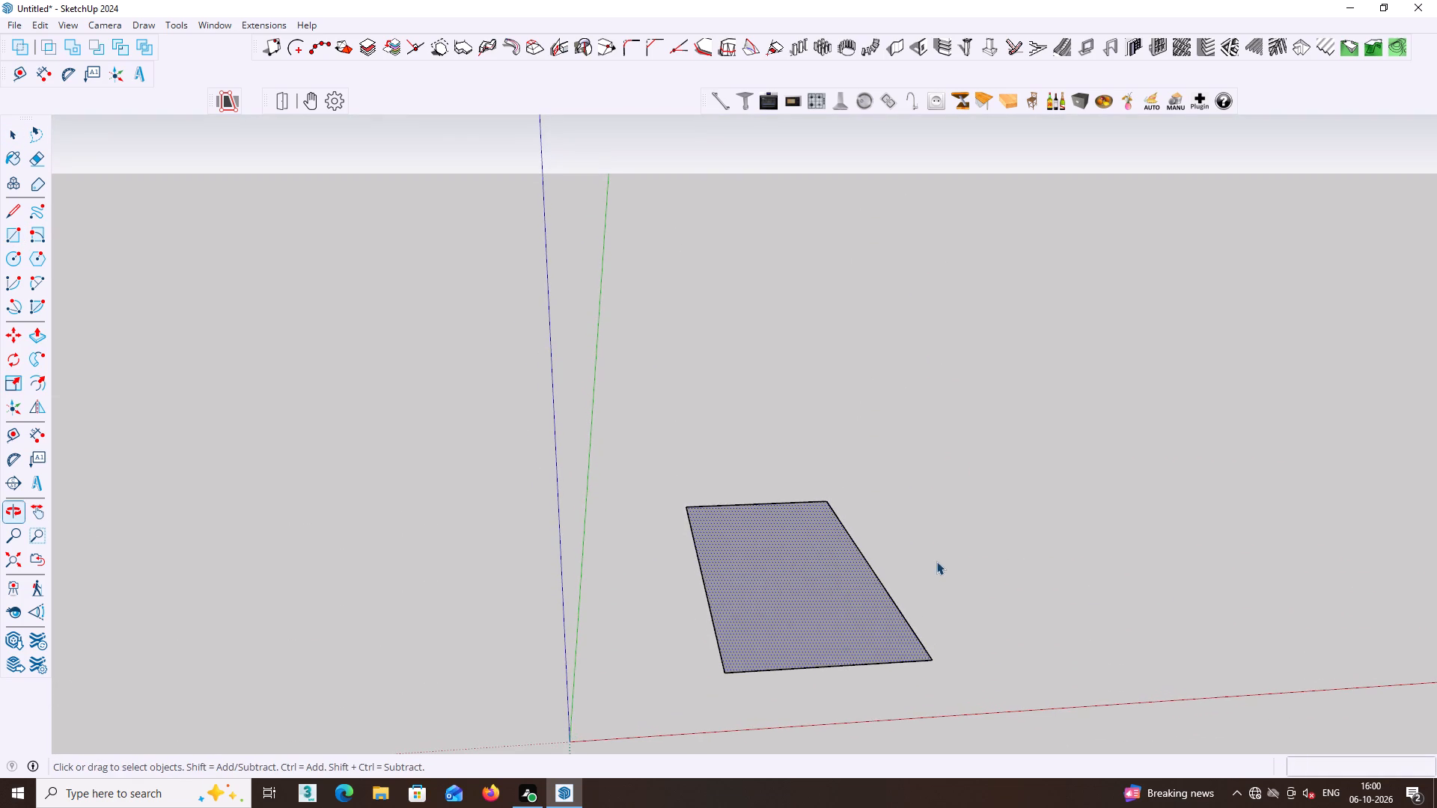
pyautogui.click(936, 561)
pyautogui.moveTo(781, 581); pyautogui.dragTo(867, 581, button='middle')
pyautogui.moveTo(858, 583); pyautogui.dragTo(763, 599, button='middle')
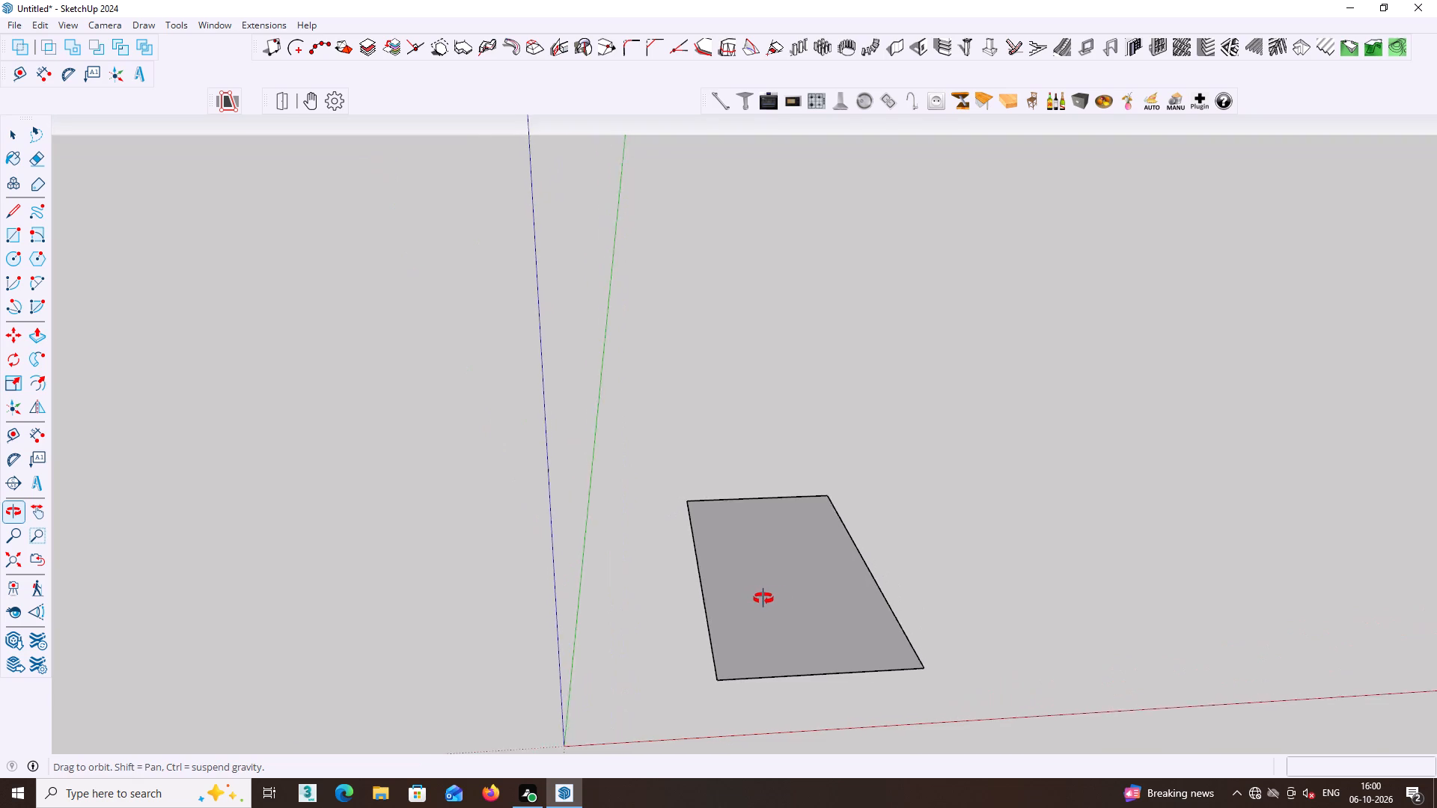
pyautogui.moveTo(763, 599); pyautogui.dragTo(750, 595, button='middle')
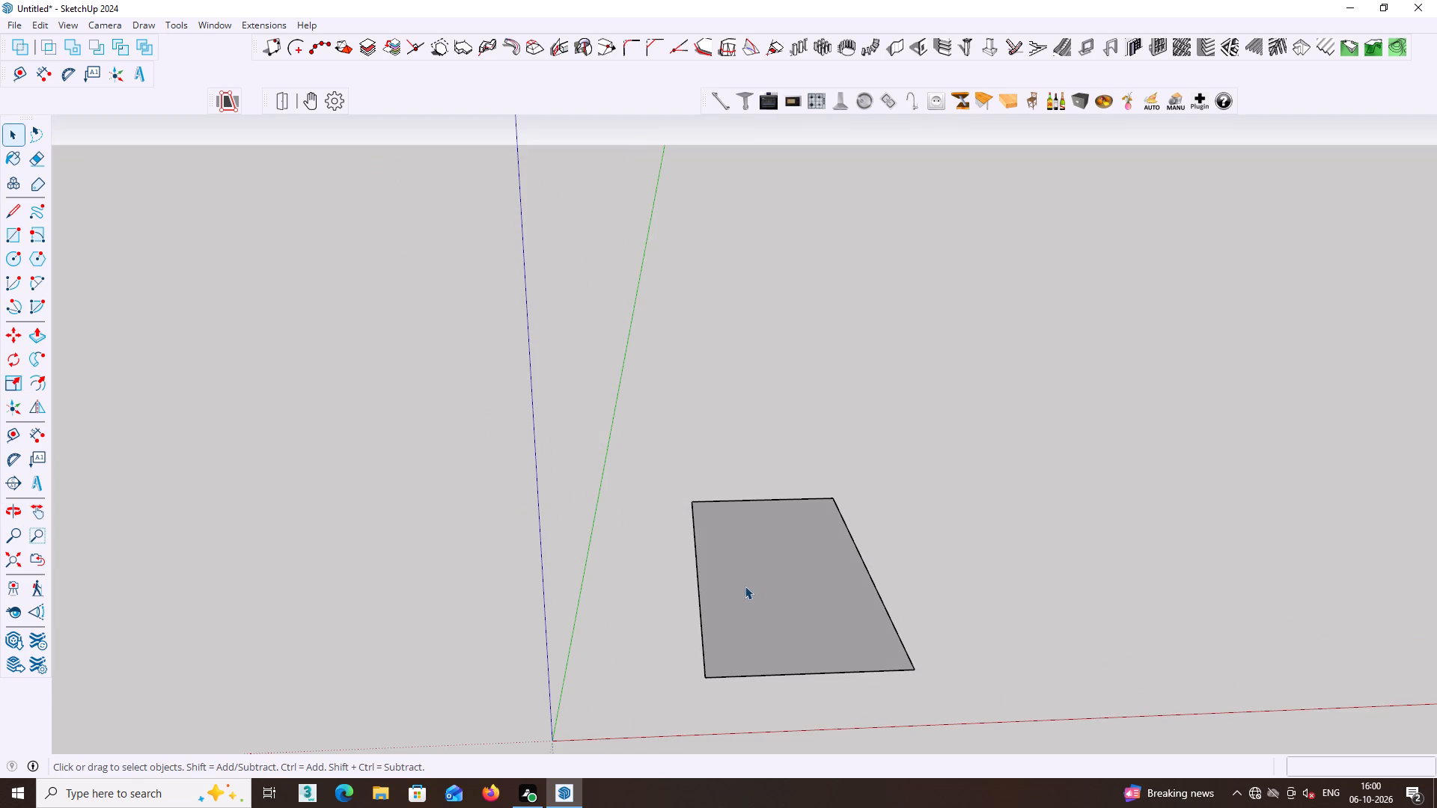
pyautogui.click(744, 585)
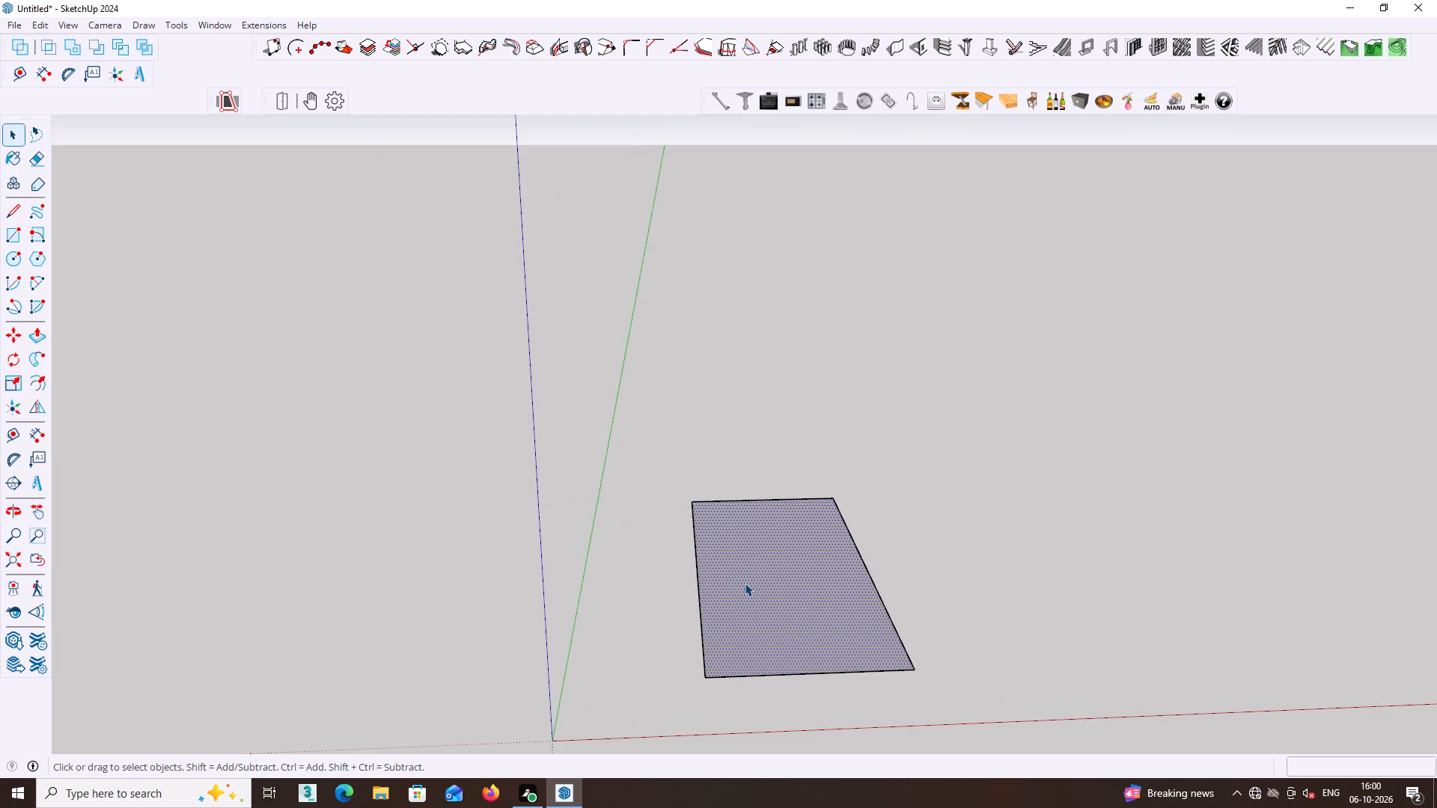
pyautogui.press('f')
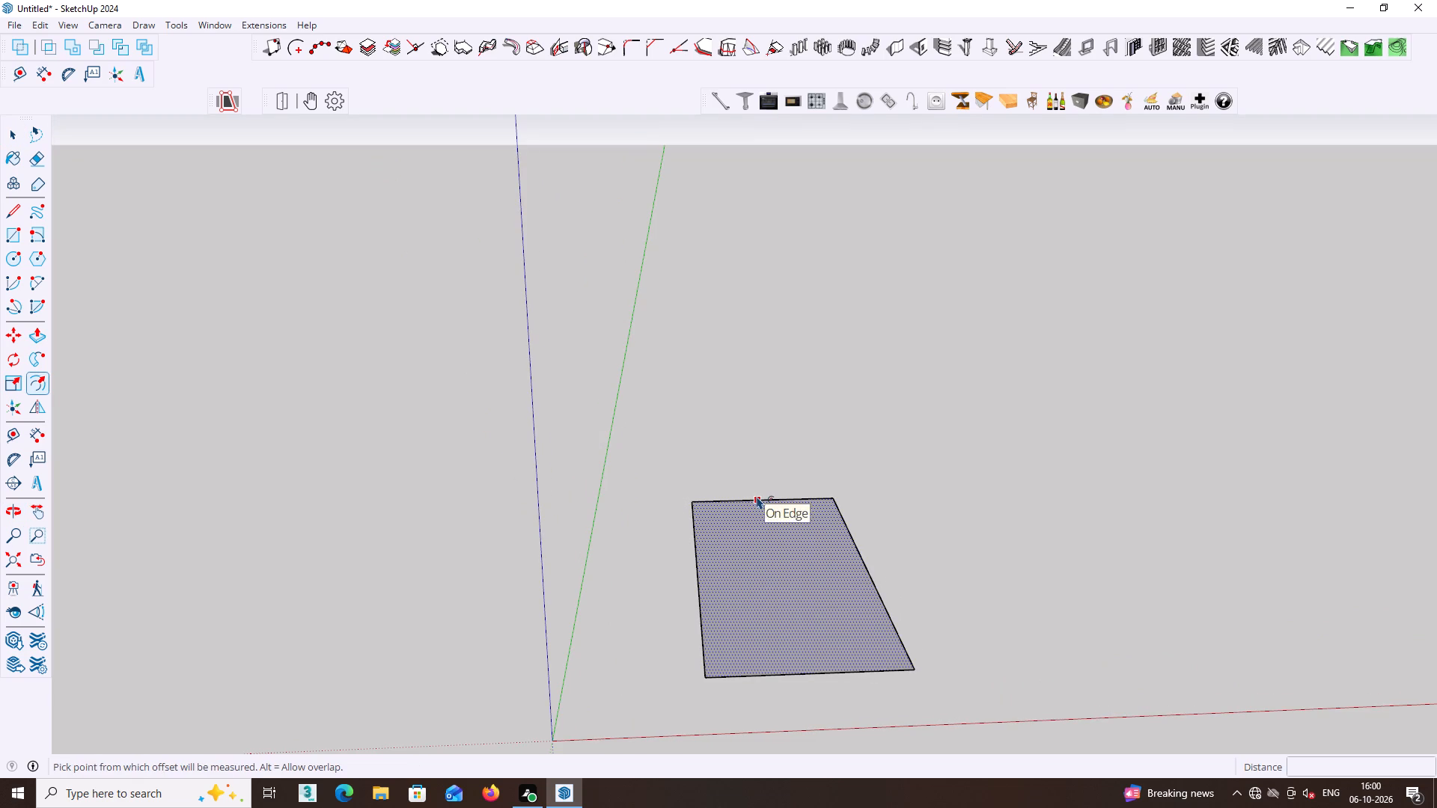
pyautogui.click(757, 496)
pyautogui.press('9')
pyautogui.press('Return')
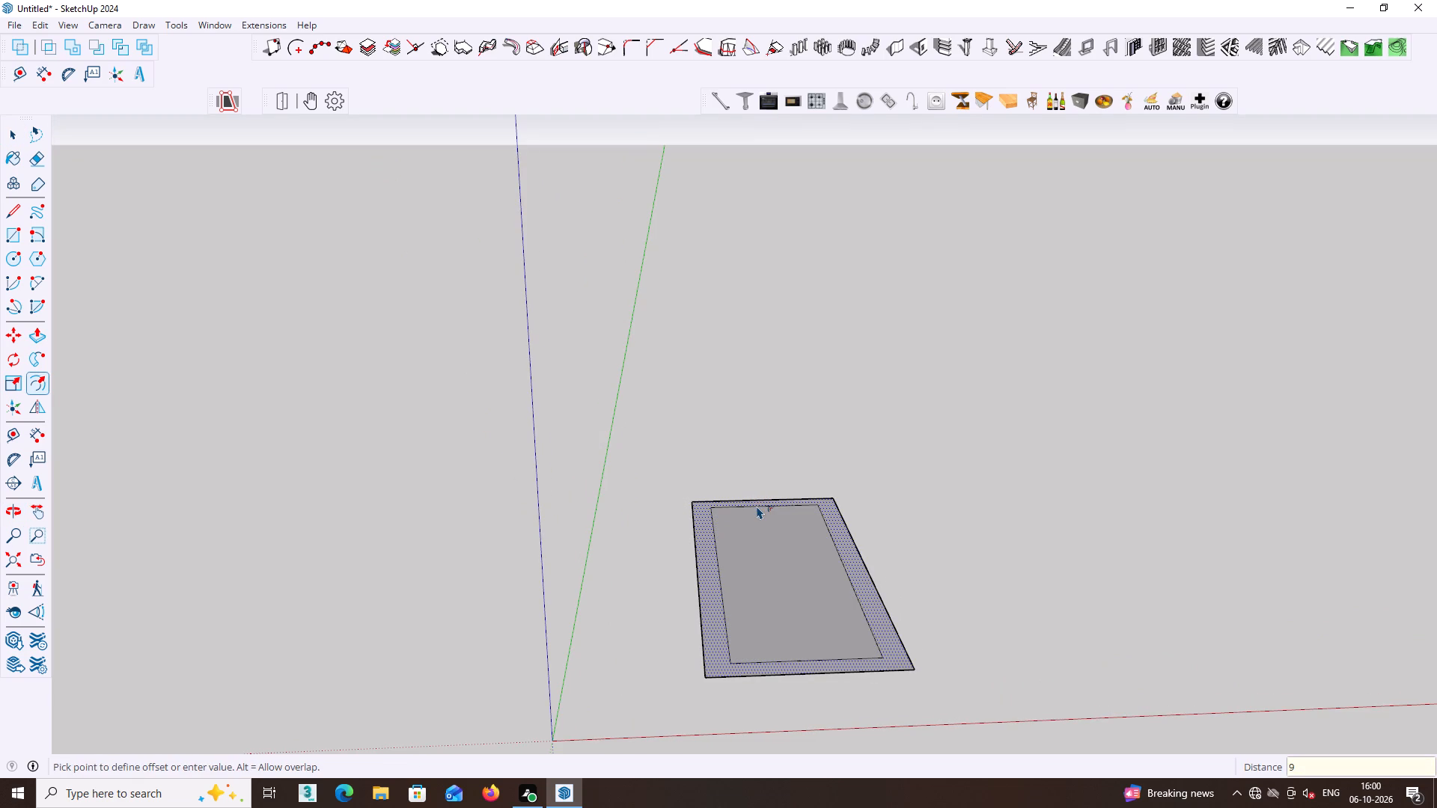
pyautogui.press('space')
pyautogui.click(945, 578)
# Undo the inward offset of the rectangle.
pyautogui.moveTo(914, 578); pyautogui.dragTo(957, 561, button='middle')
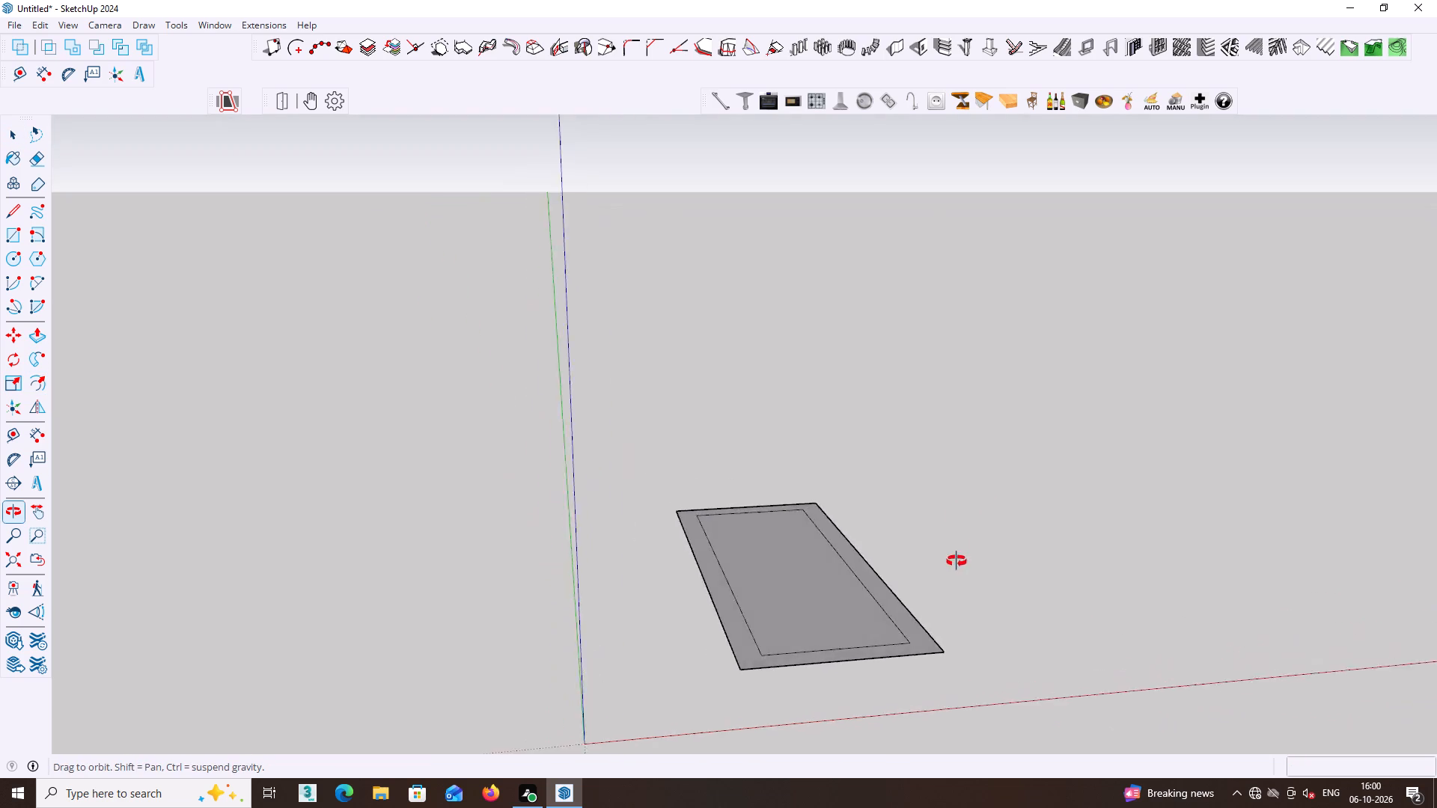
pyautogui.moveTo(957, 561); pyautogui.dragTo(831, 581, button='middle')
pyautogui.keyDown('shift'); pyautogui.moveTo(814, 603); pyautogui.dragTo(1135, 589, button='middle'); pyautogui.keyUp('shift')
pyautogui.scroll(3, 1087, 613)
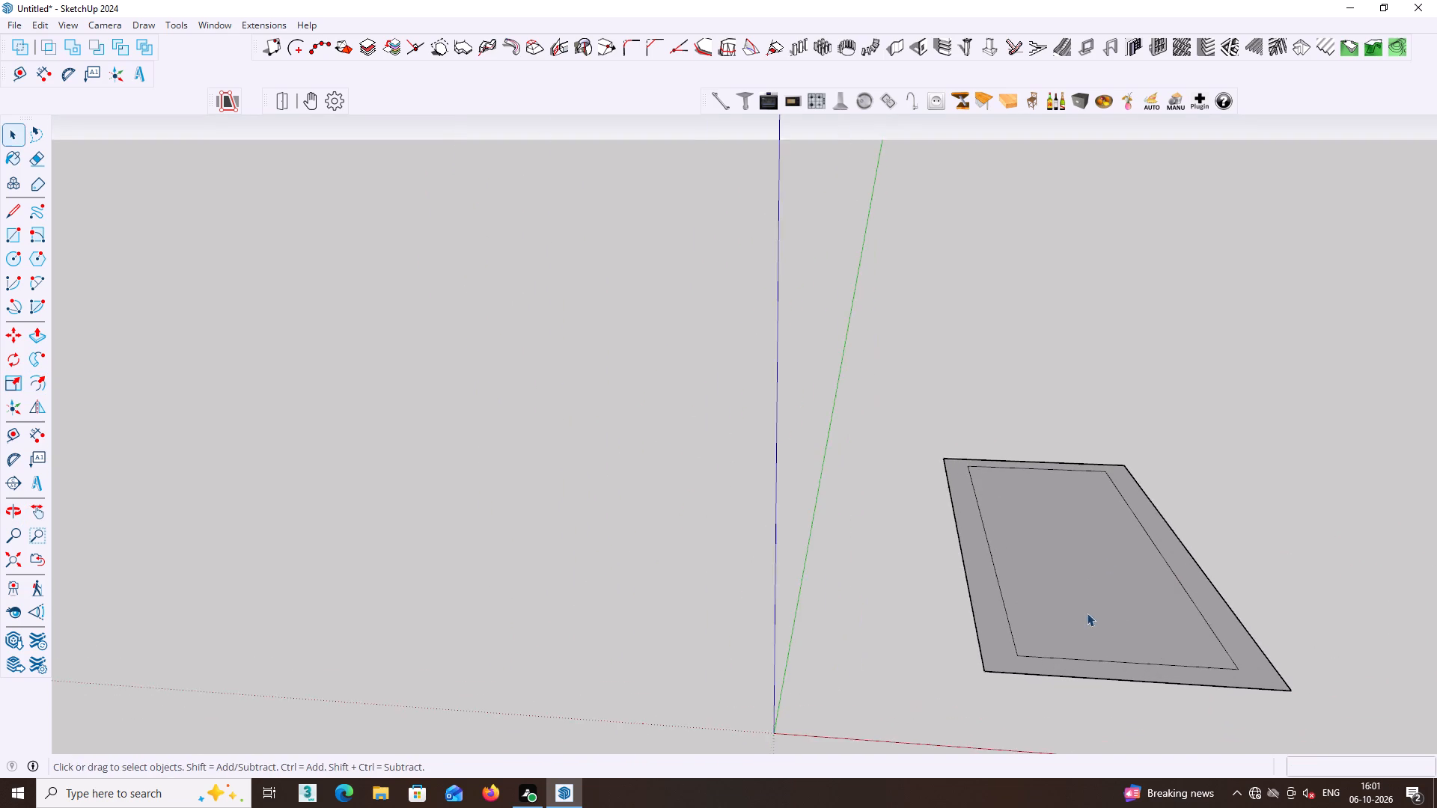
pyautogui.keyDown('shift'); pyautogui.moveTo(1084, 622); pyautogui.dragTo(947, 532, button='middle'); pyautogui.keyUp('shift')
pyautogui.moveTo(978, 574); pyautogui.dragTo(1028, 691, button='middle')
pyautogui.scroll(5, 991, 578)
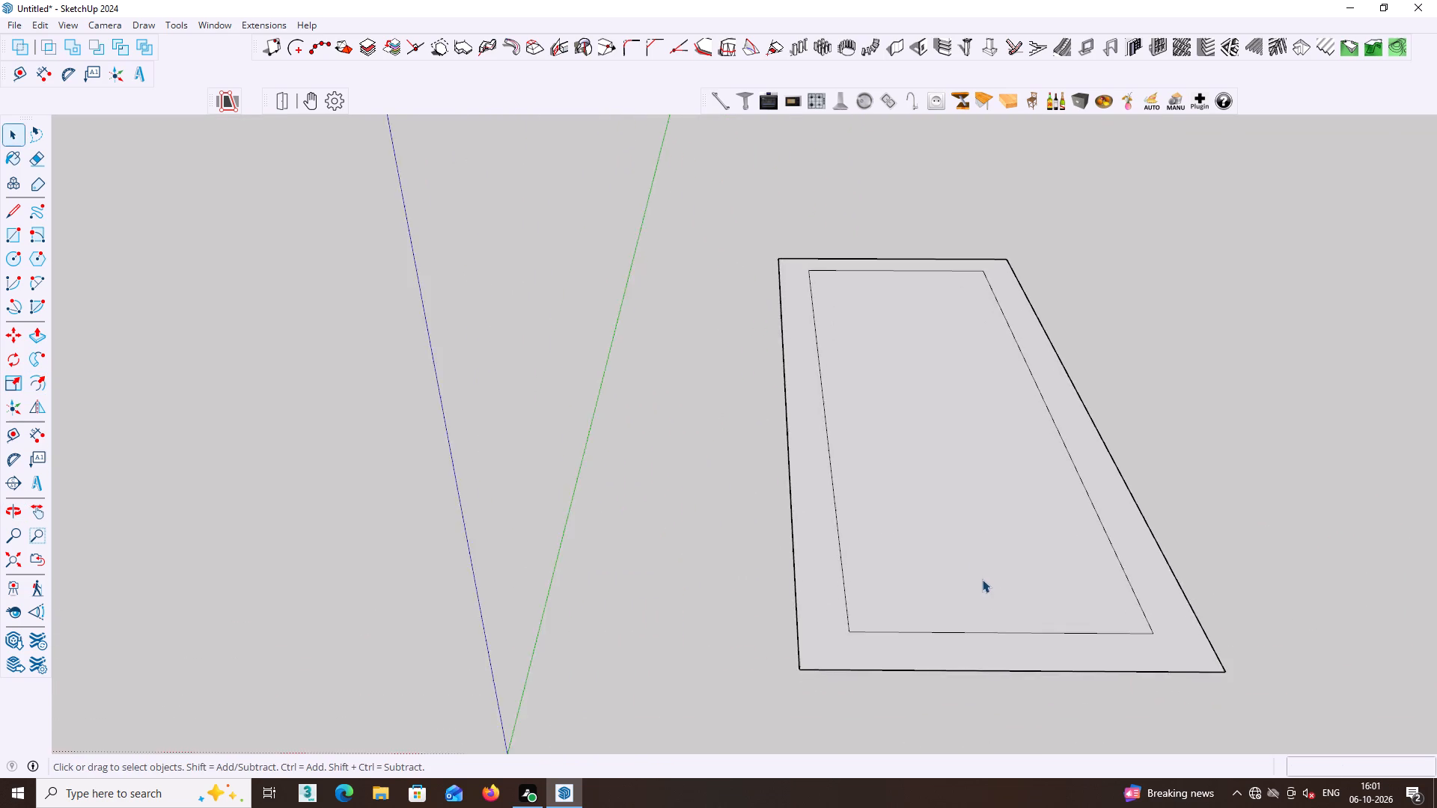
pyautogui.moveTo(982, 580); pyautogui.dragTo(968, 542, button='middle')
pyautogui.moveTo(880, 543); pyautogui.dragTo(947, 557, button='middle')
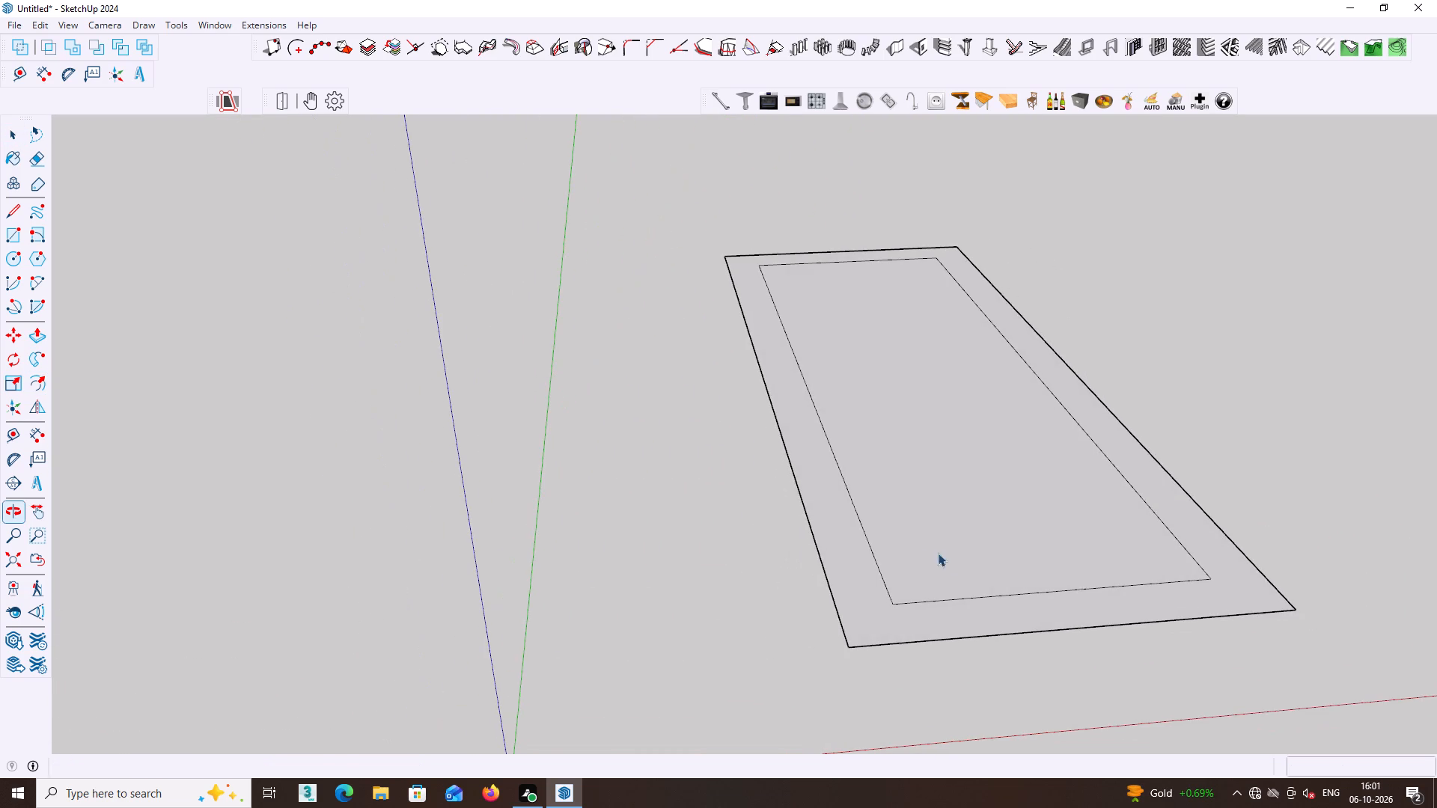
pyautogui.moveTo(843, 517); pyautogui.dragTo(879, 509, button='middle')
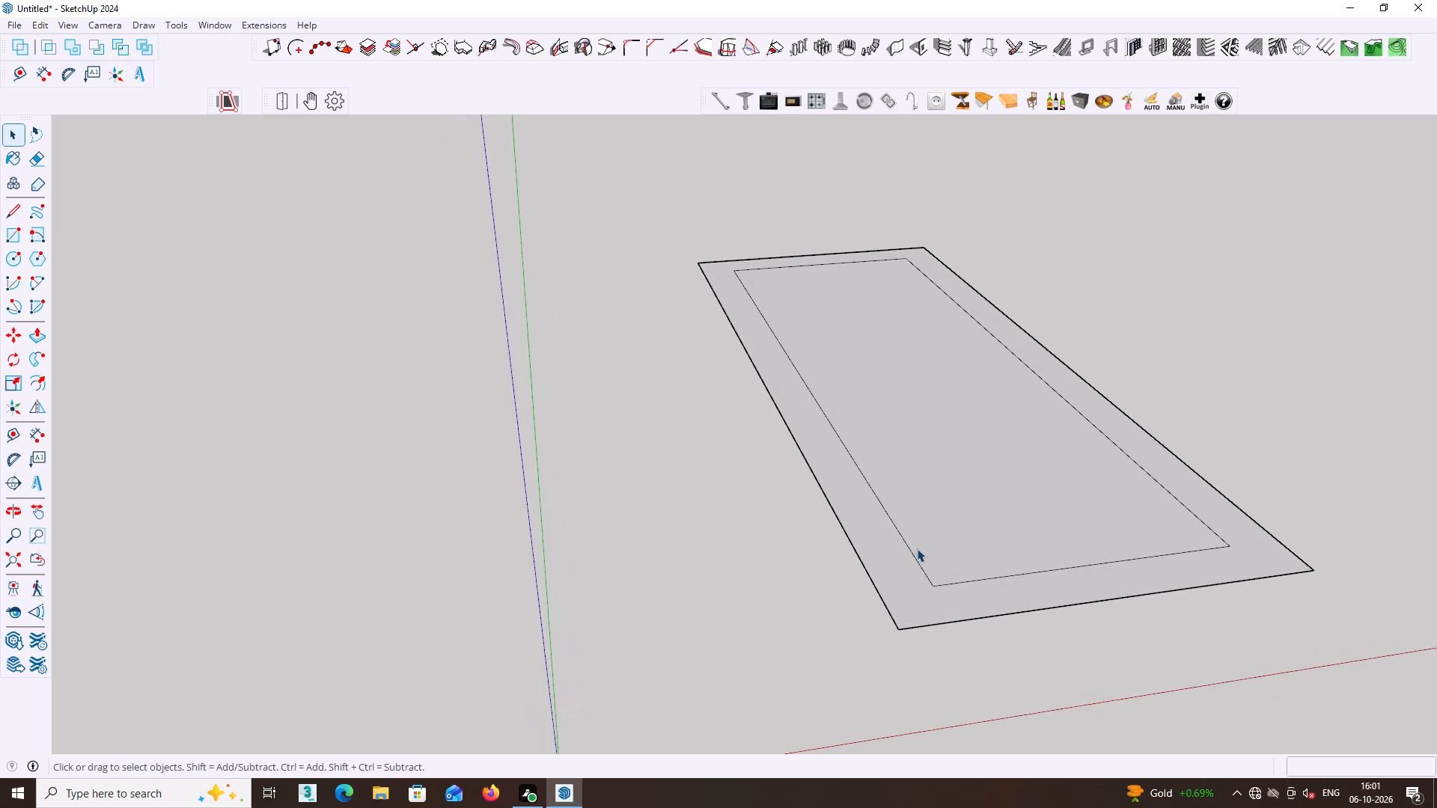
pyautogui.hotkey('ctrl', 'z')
# Make a group from the whole rectangle, including its face and edges.
pyautogui.tripleClick(885, 503)
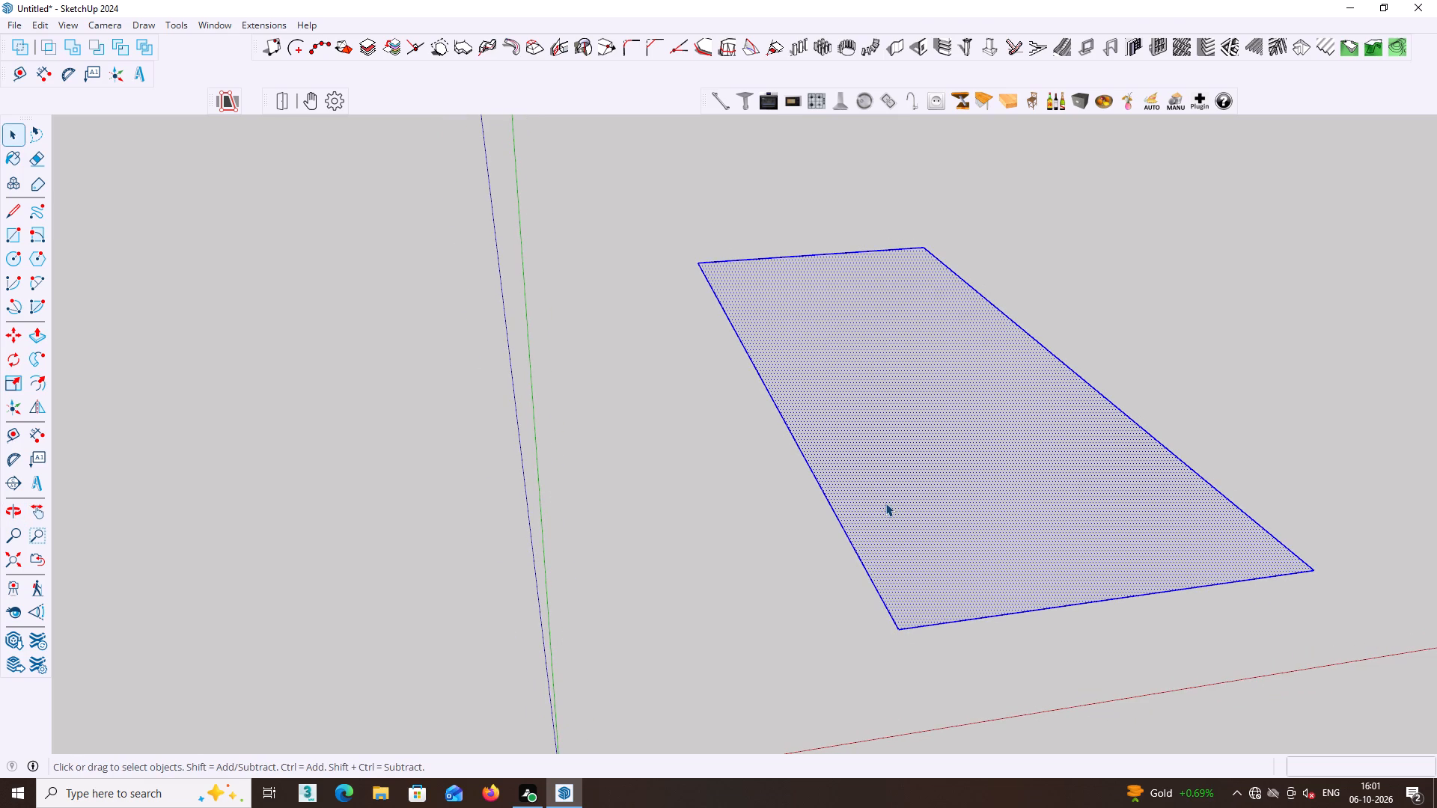
pyautogui.rightClick(885, 503)
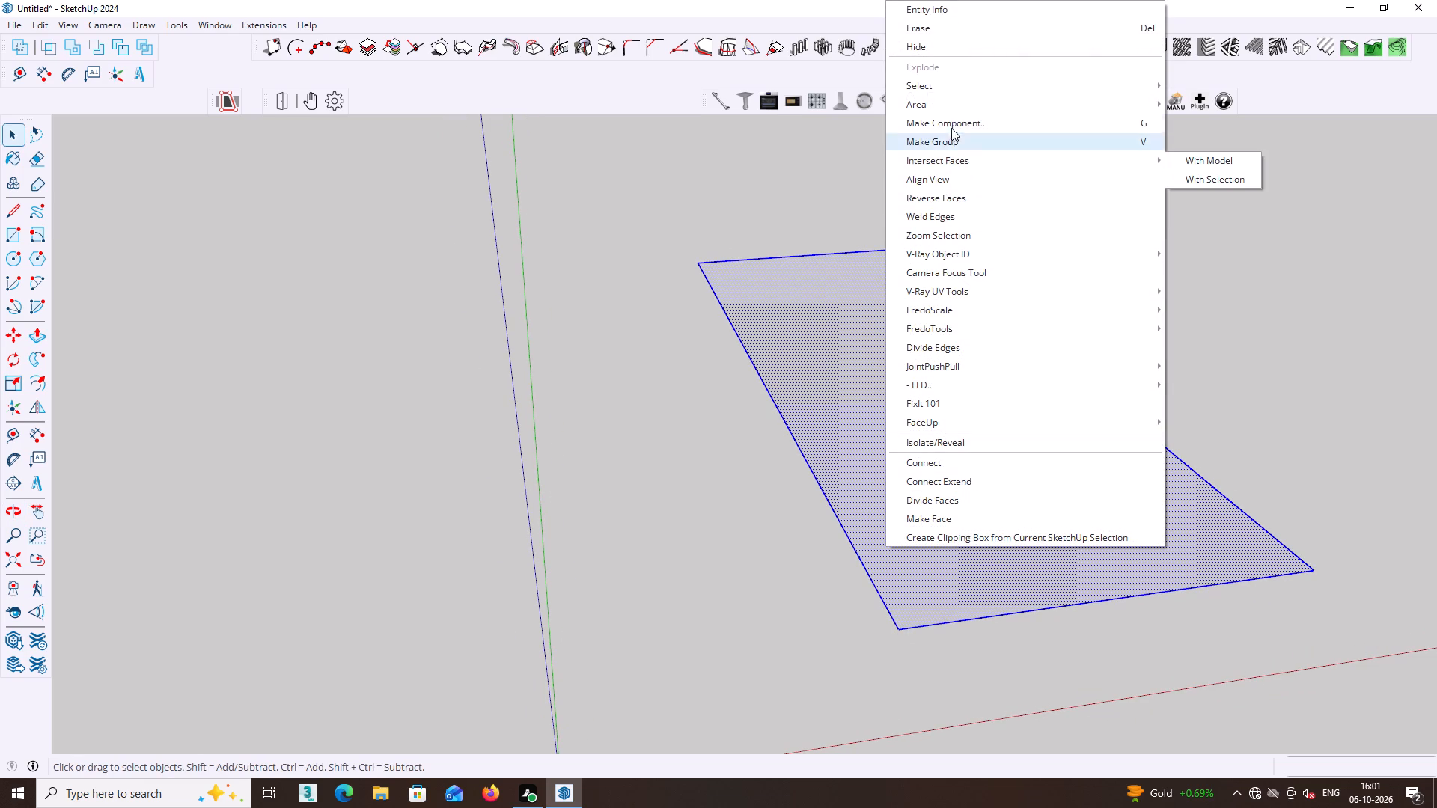
pyautogui.click(954, 139)
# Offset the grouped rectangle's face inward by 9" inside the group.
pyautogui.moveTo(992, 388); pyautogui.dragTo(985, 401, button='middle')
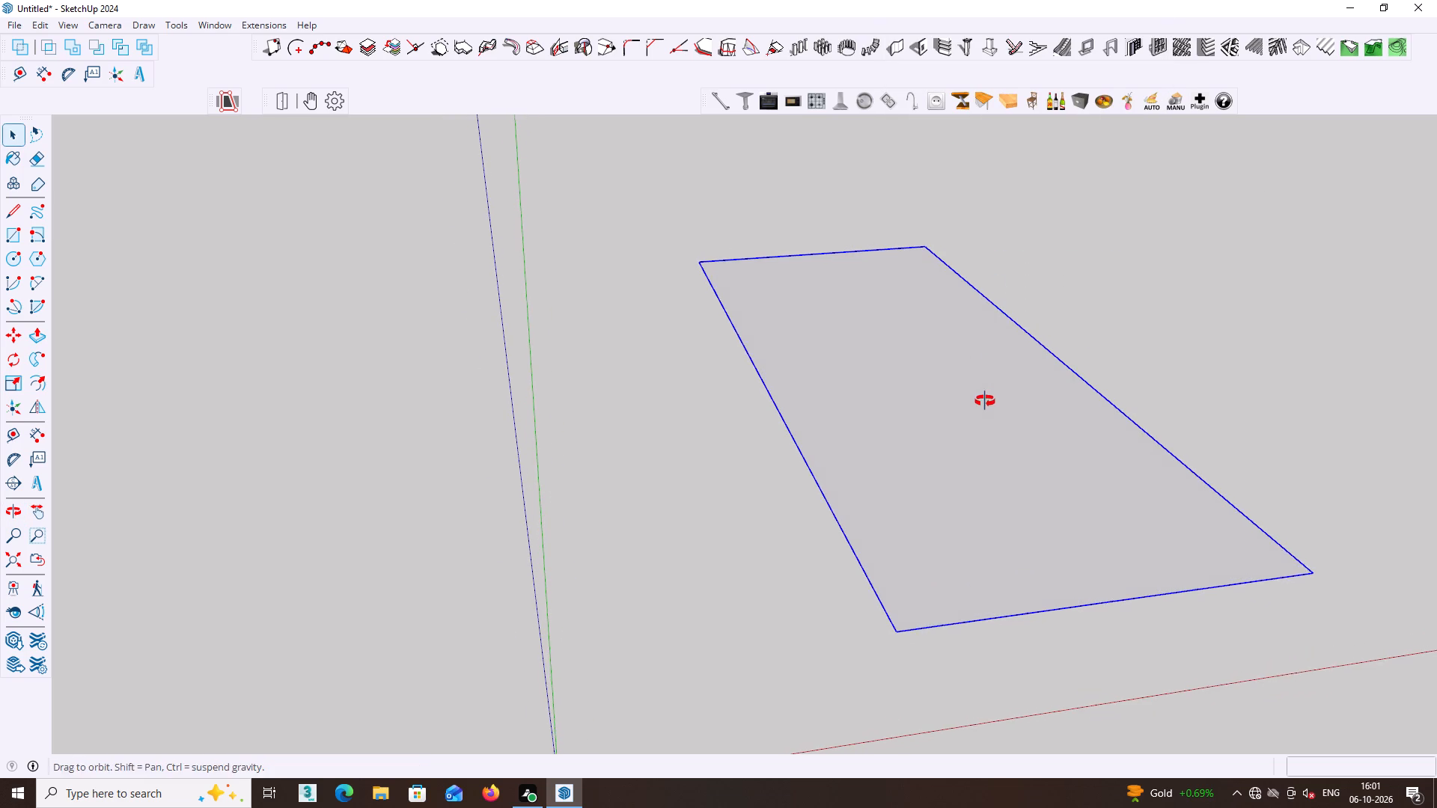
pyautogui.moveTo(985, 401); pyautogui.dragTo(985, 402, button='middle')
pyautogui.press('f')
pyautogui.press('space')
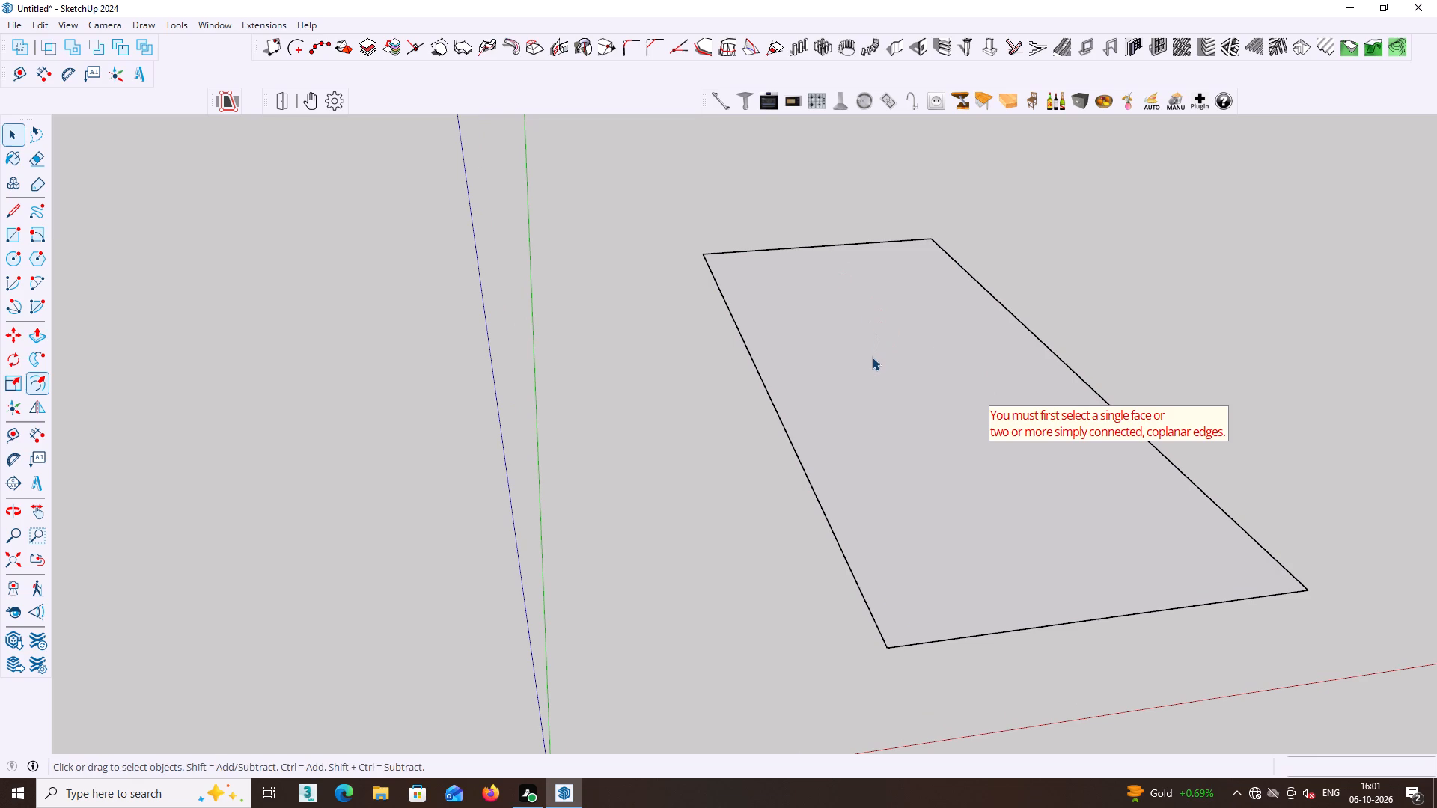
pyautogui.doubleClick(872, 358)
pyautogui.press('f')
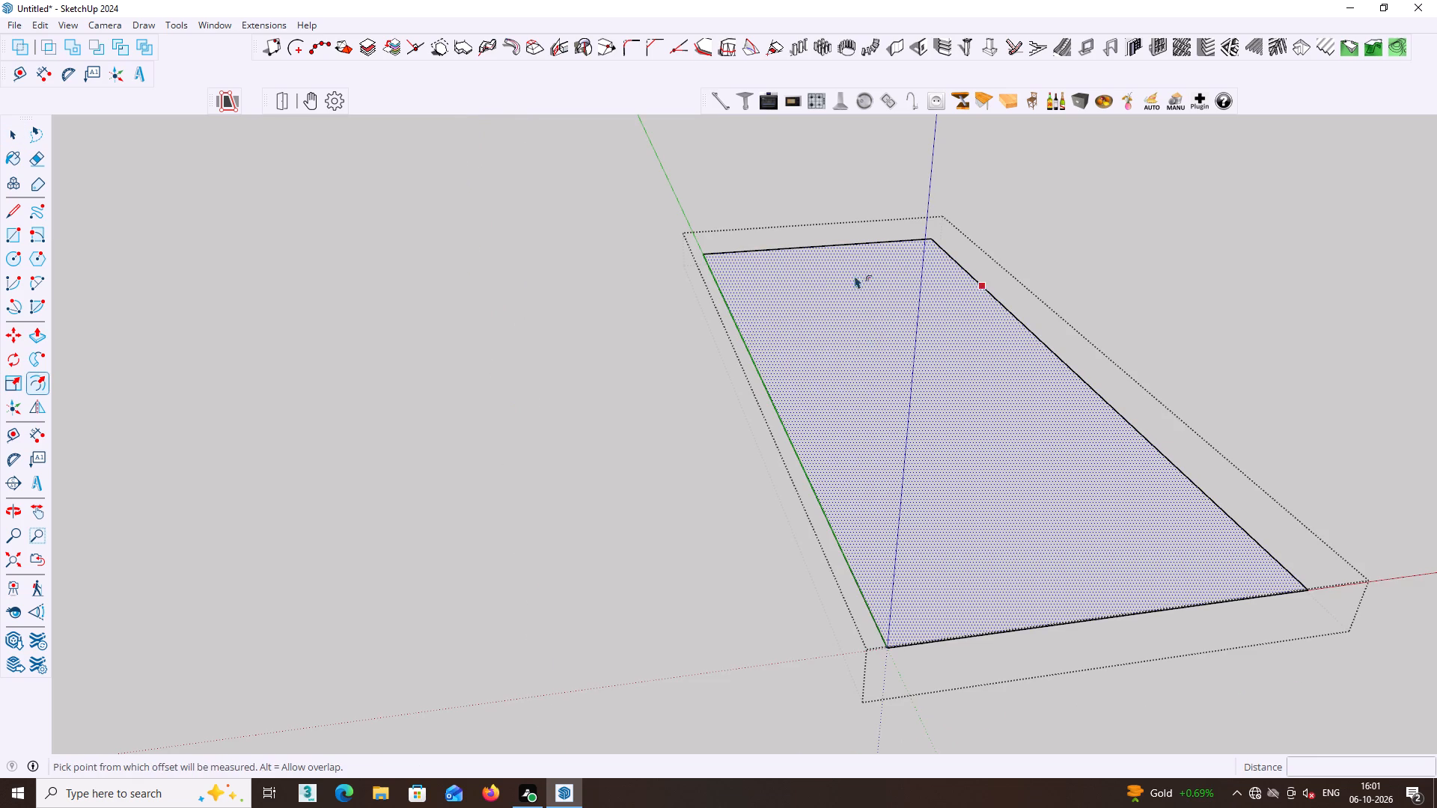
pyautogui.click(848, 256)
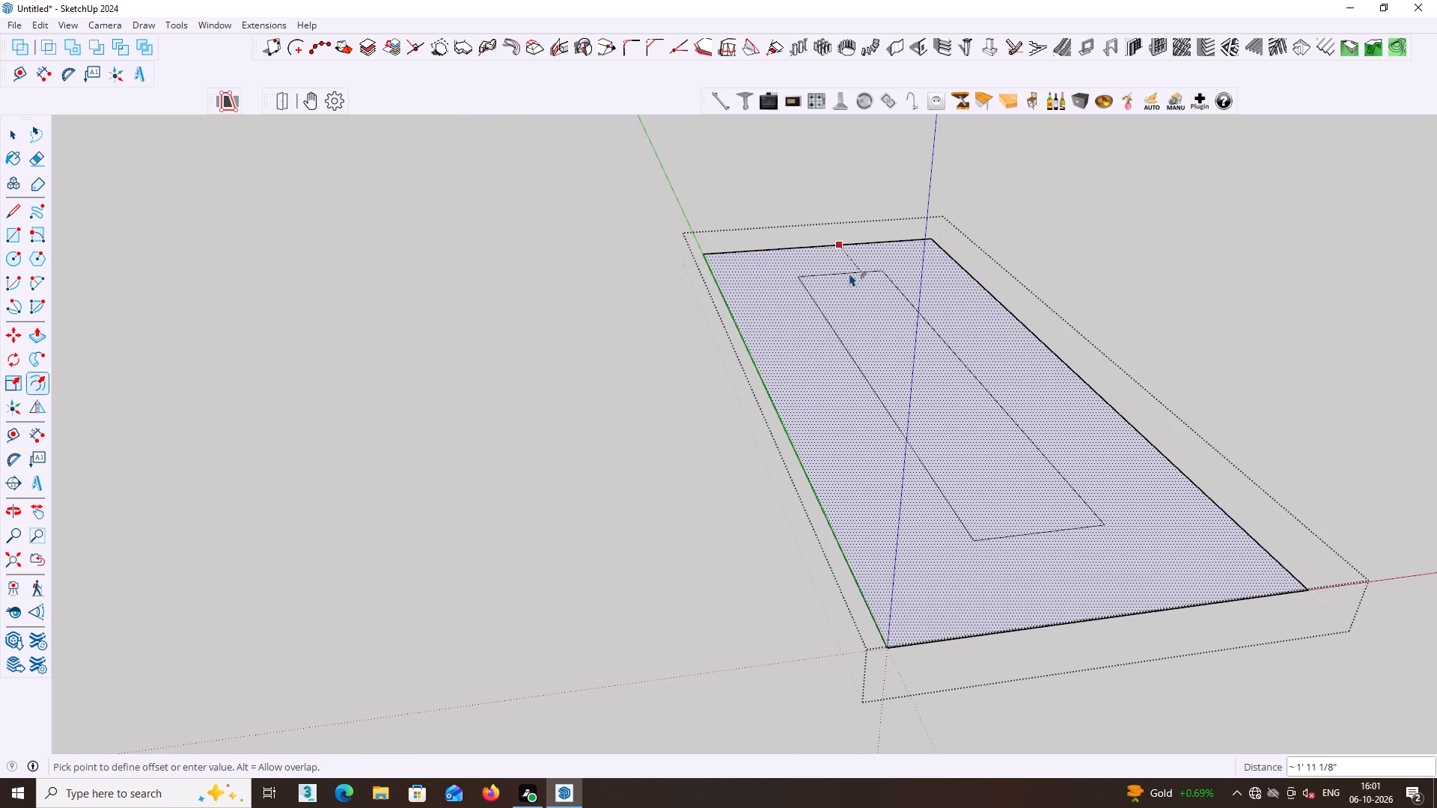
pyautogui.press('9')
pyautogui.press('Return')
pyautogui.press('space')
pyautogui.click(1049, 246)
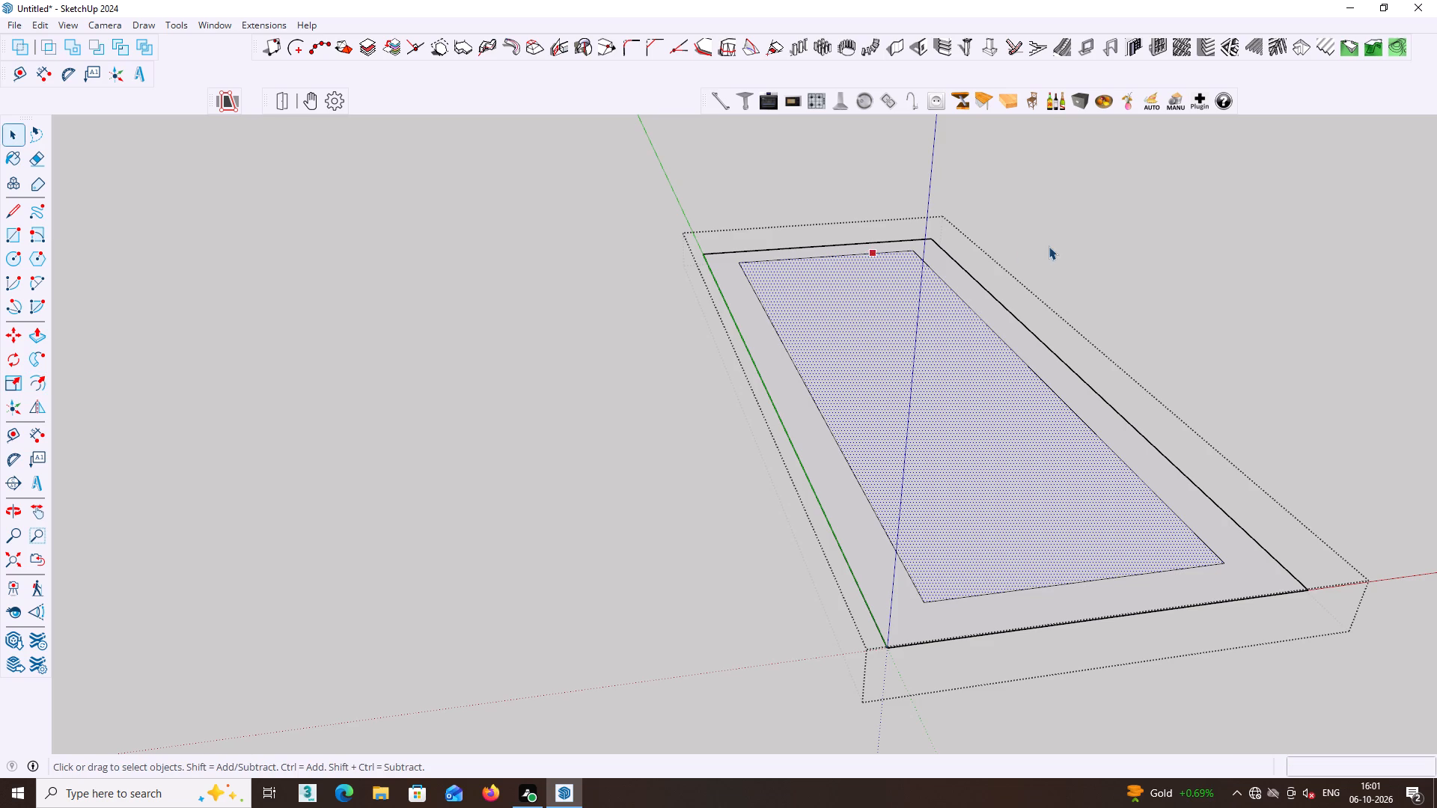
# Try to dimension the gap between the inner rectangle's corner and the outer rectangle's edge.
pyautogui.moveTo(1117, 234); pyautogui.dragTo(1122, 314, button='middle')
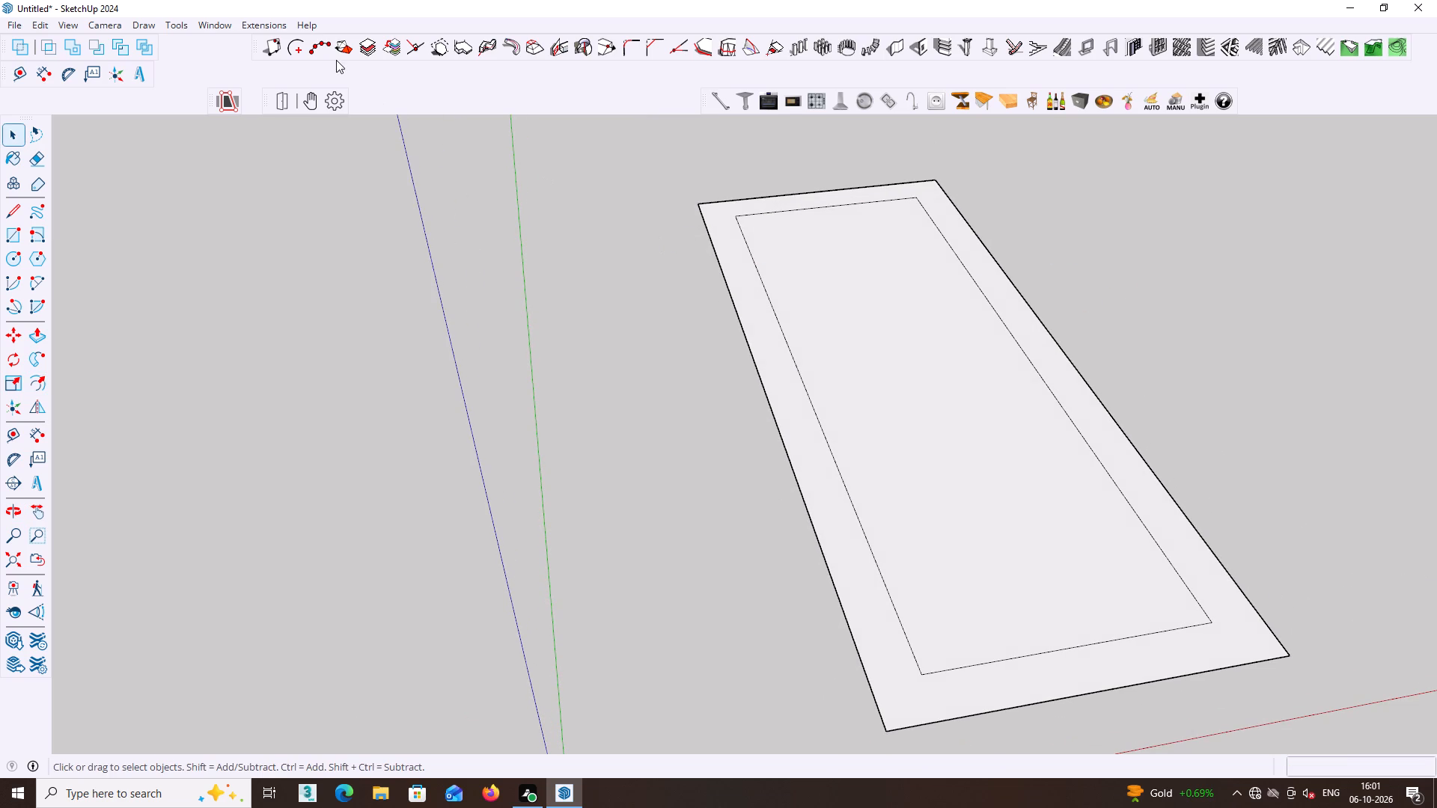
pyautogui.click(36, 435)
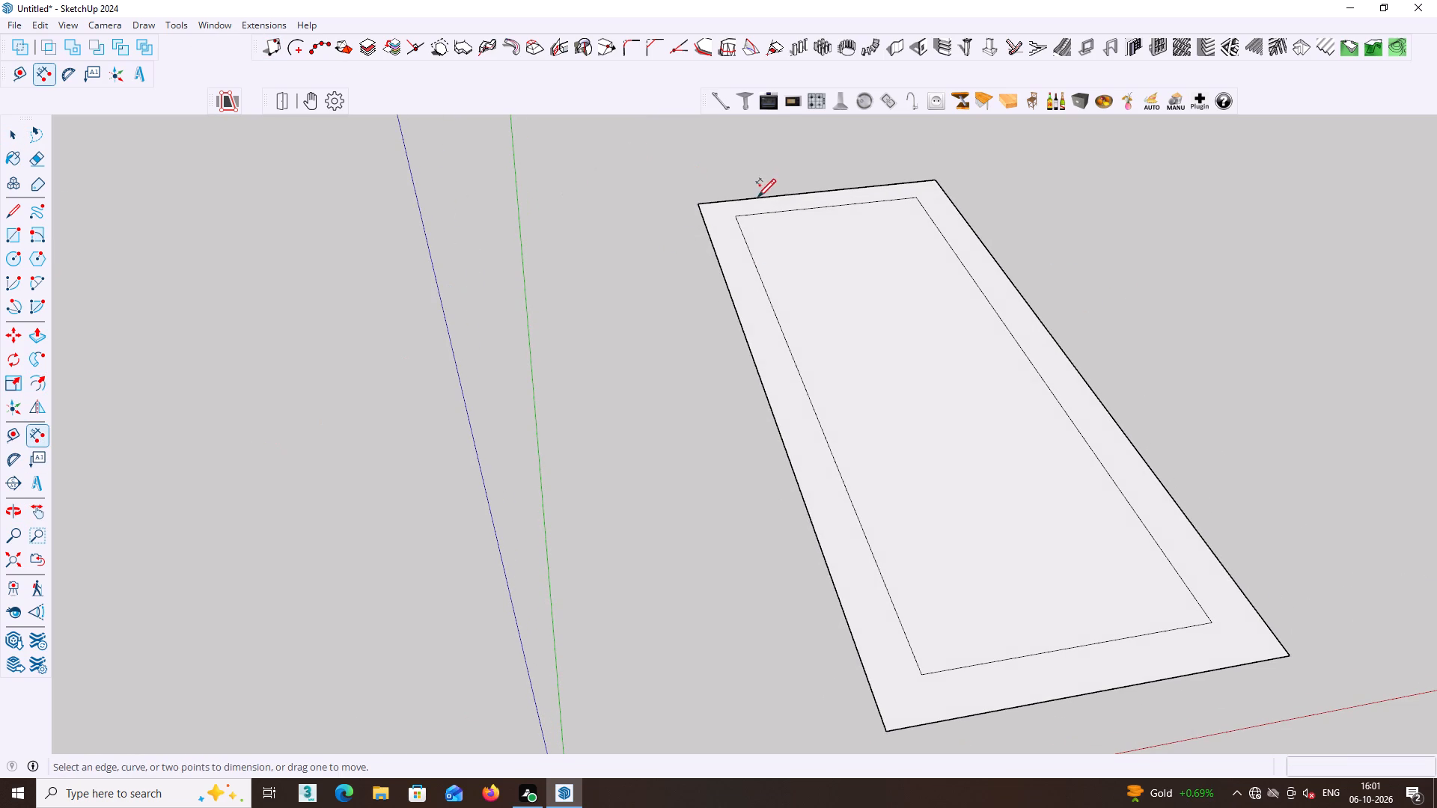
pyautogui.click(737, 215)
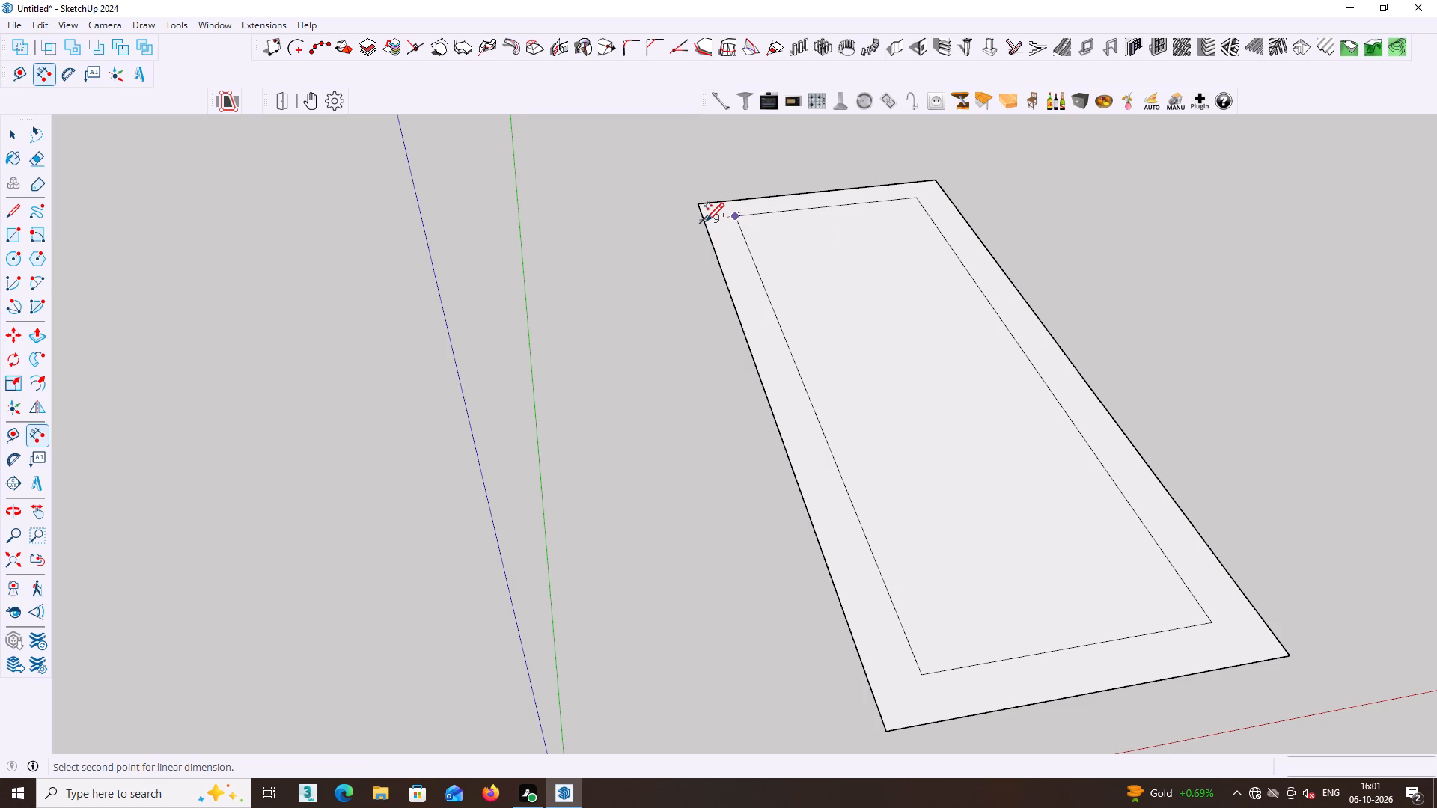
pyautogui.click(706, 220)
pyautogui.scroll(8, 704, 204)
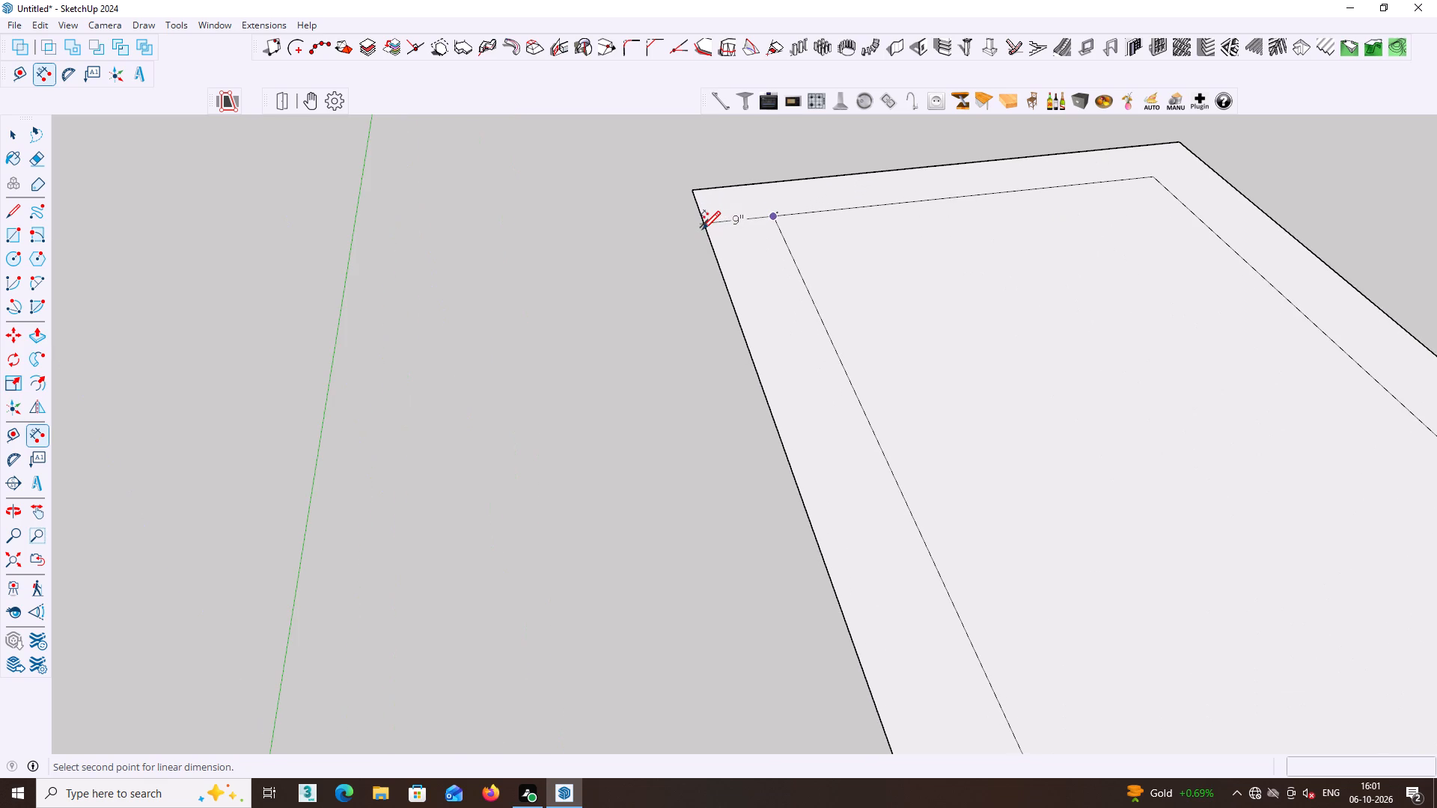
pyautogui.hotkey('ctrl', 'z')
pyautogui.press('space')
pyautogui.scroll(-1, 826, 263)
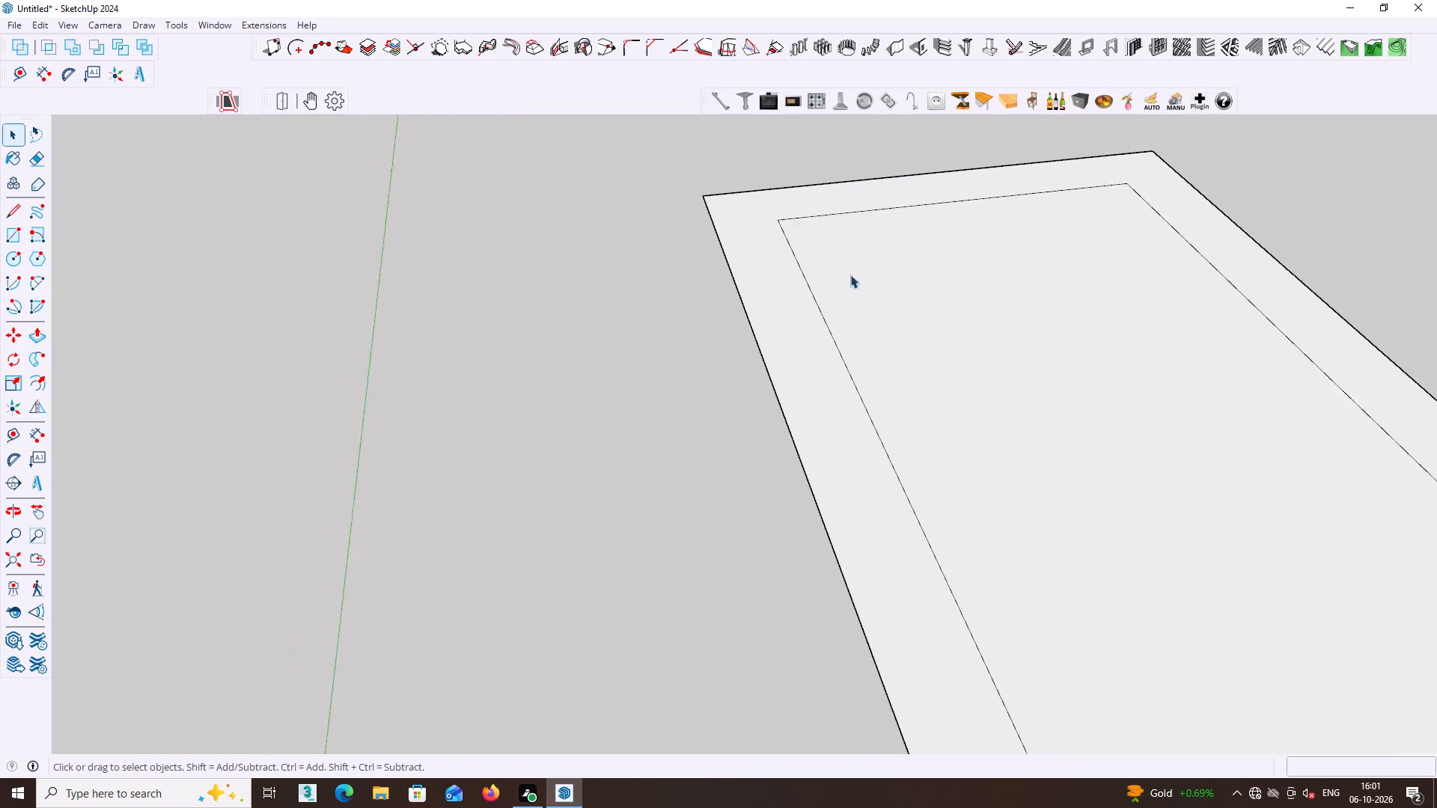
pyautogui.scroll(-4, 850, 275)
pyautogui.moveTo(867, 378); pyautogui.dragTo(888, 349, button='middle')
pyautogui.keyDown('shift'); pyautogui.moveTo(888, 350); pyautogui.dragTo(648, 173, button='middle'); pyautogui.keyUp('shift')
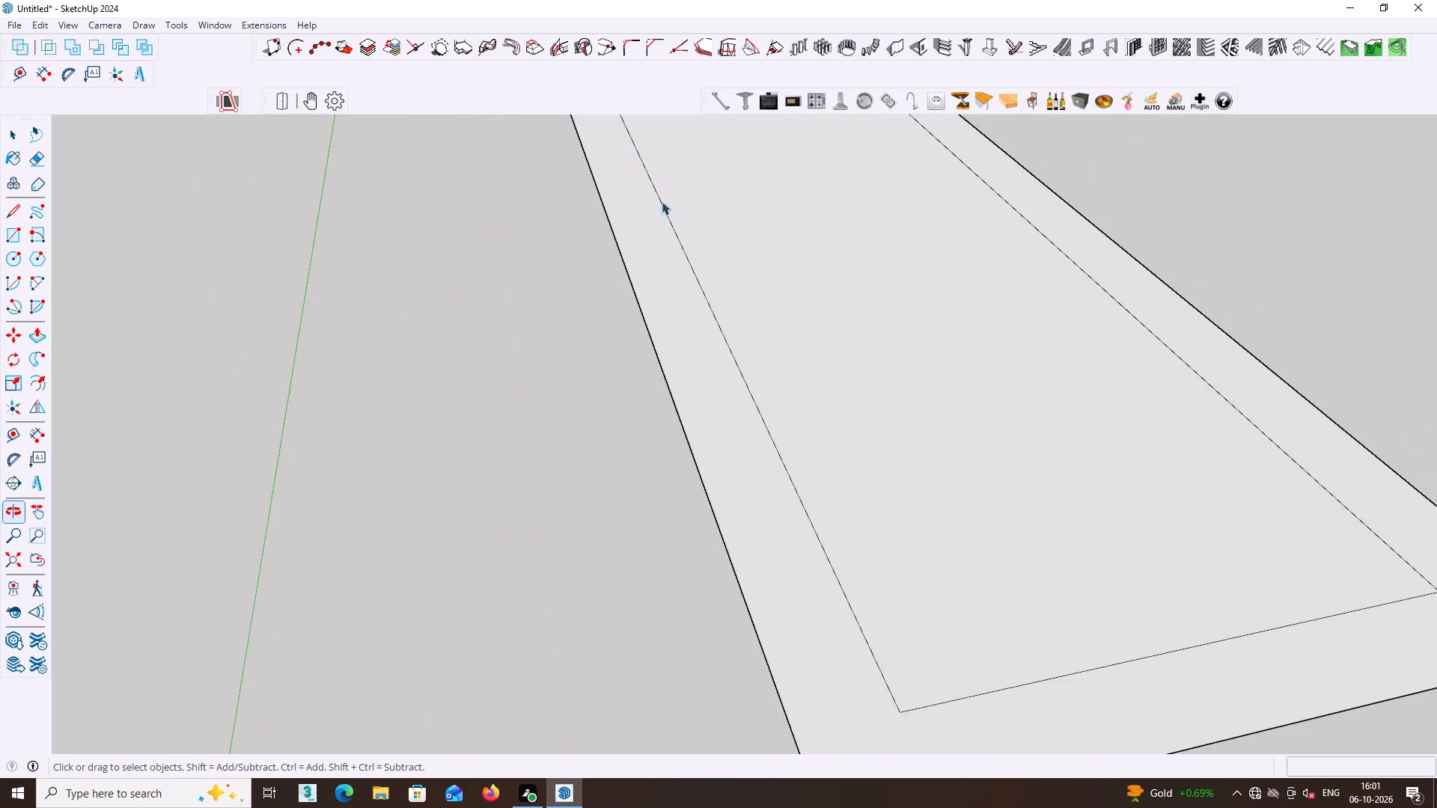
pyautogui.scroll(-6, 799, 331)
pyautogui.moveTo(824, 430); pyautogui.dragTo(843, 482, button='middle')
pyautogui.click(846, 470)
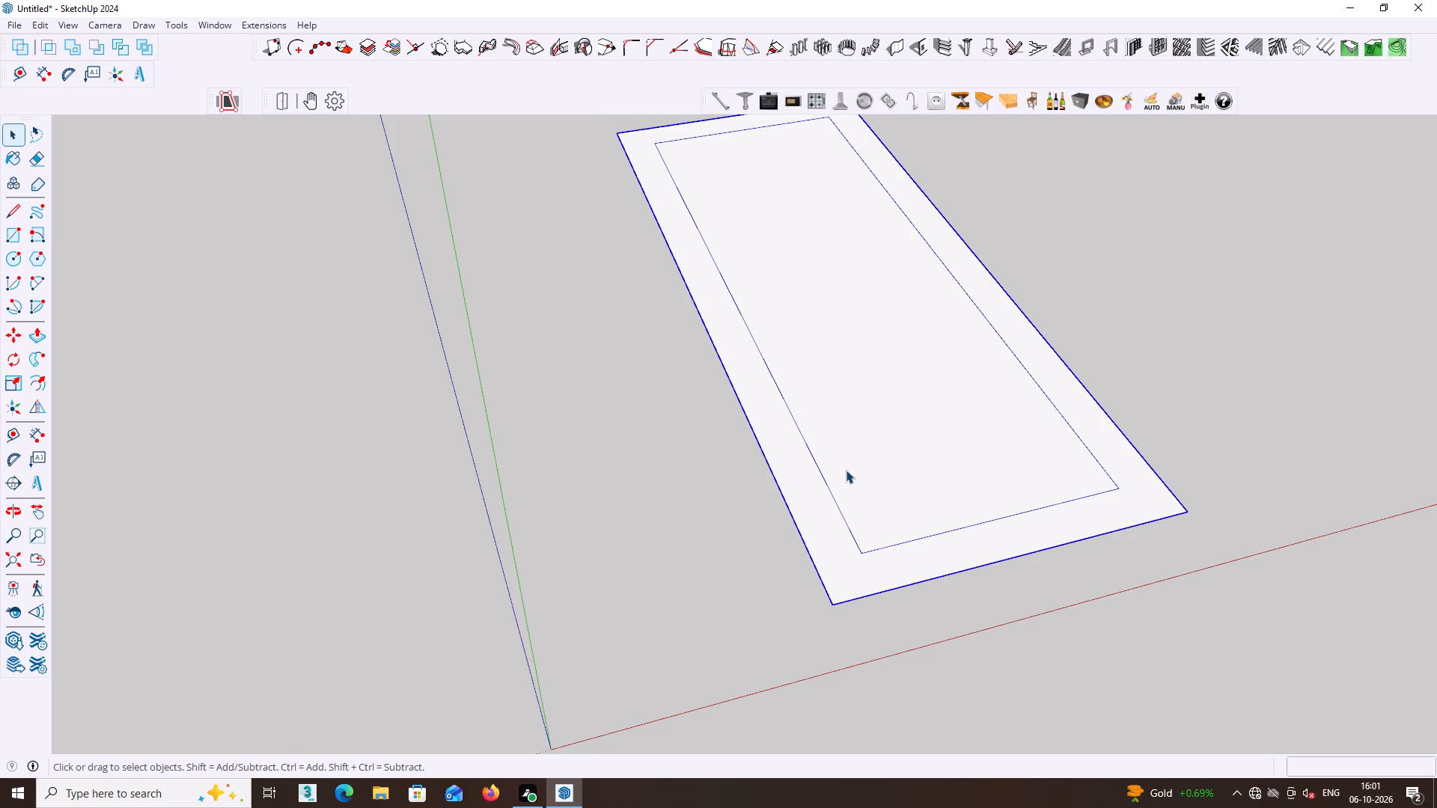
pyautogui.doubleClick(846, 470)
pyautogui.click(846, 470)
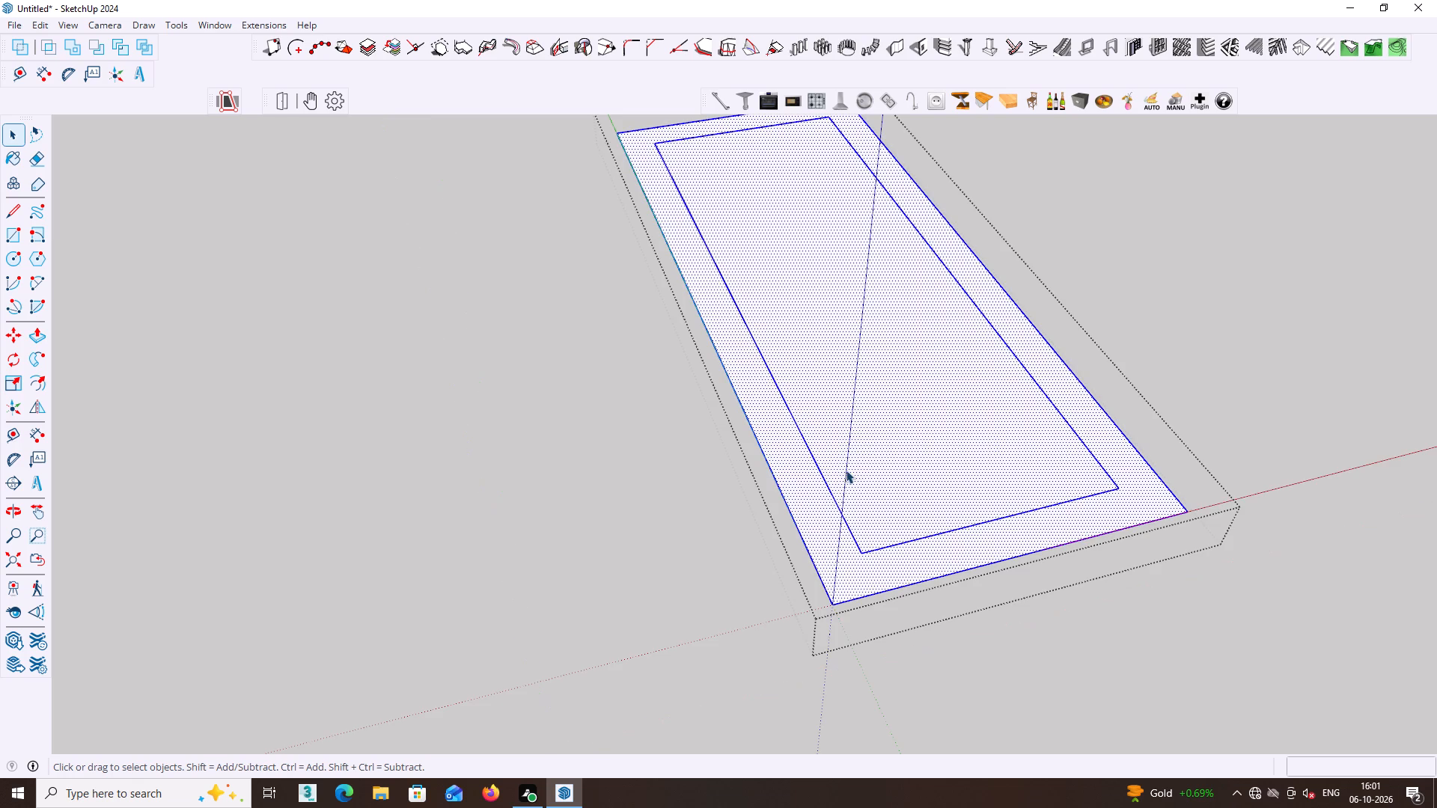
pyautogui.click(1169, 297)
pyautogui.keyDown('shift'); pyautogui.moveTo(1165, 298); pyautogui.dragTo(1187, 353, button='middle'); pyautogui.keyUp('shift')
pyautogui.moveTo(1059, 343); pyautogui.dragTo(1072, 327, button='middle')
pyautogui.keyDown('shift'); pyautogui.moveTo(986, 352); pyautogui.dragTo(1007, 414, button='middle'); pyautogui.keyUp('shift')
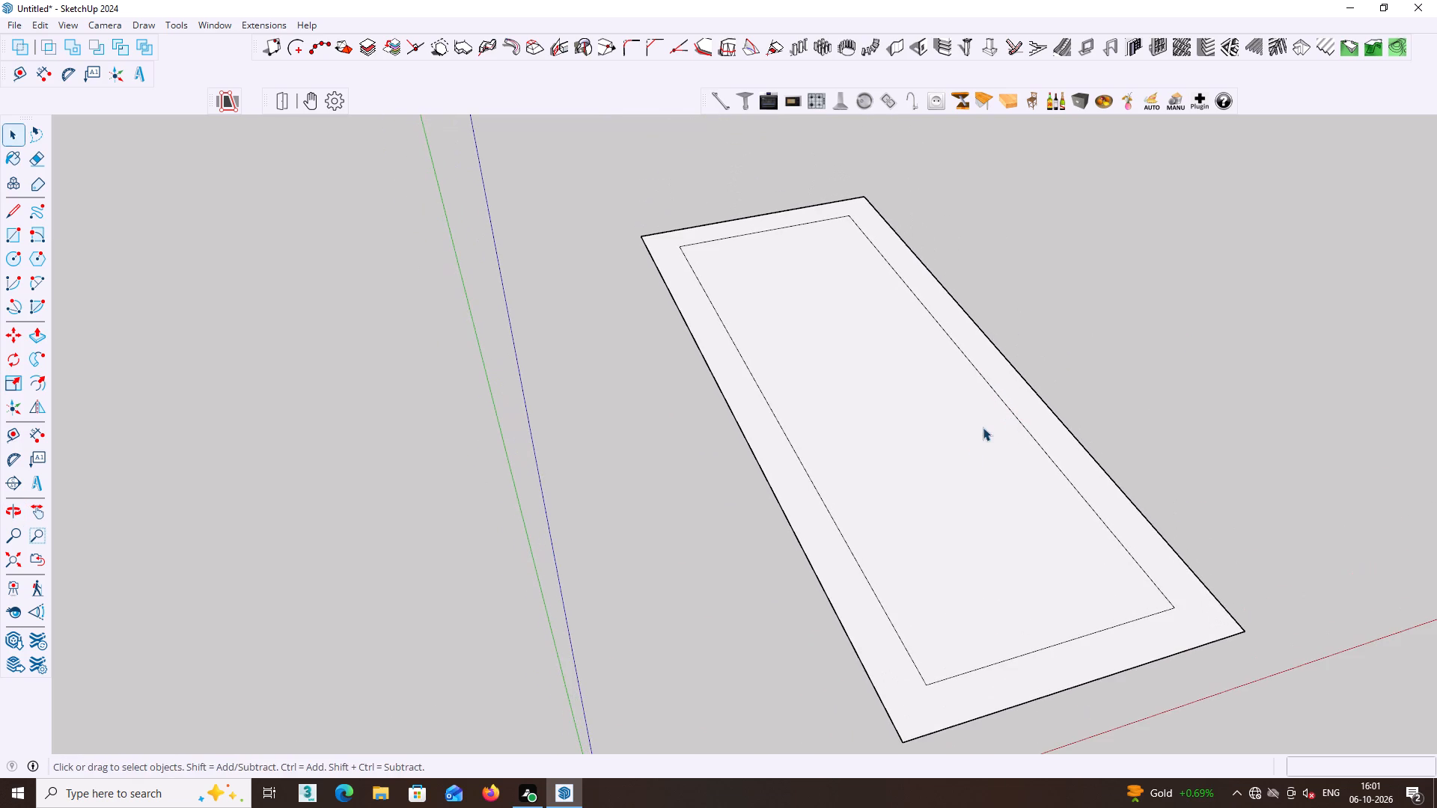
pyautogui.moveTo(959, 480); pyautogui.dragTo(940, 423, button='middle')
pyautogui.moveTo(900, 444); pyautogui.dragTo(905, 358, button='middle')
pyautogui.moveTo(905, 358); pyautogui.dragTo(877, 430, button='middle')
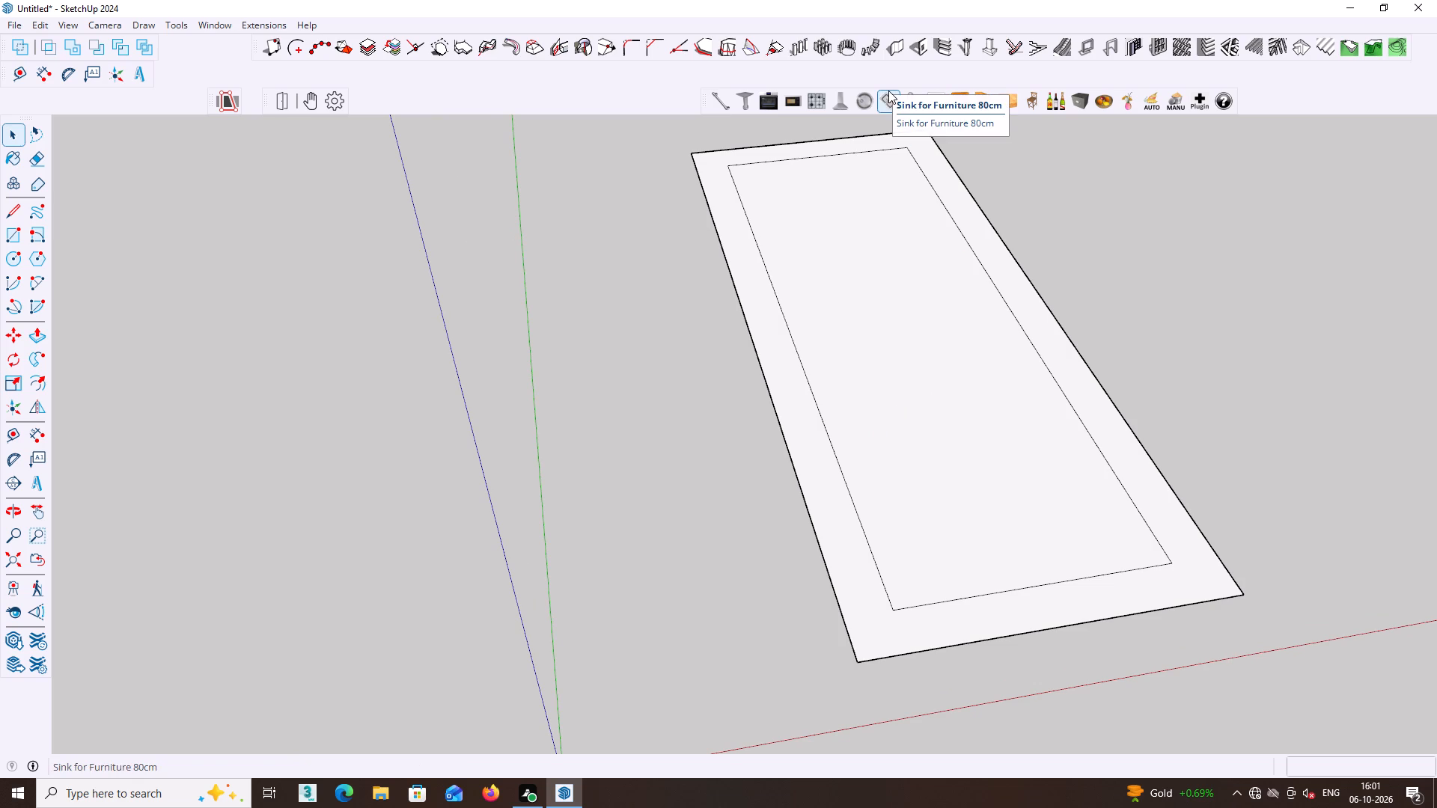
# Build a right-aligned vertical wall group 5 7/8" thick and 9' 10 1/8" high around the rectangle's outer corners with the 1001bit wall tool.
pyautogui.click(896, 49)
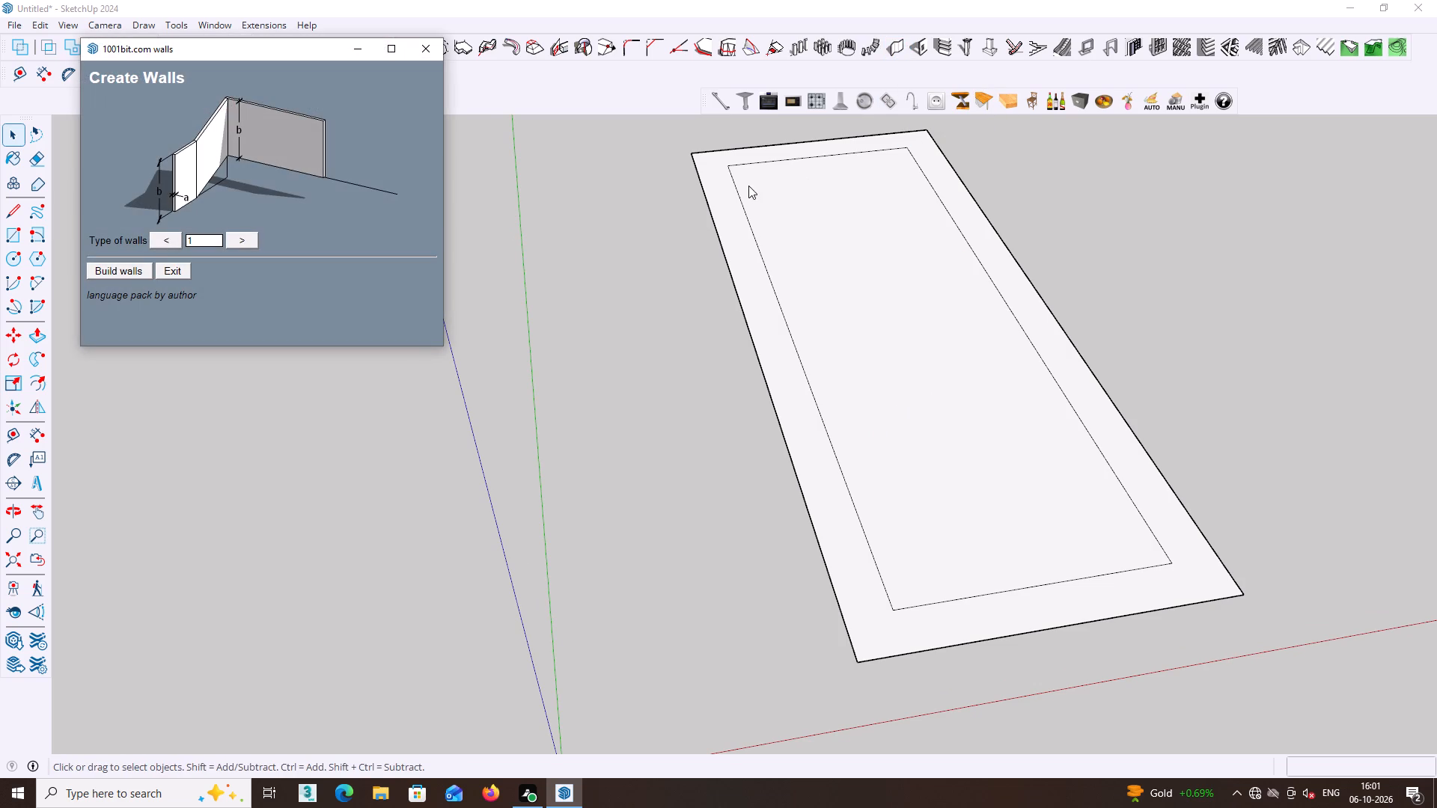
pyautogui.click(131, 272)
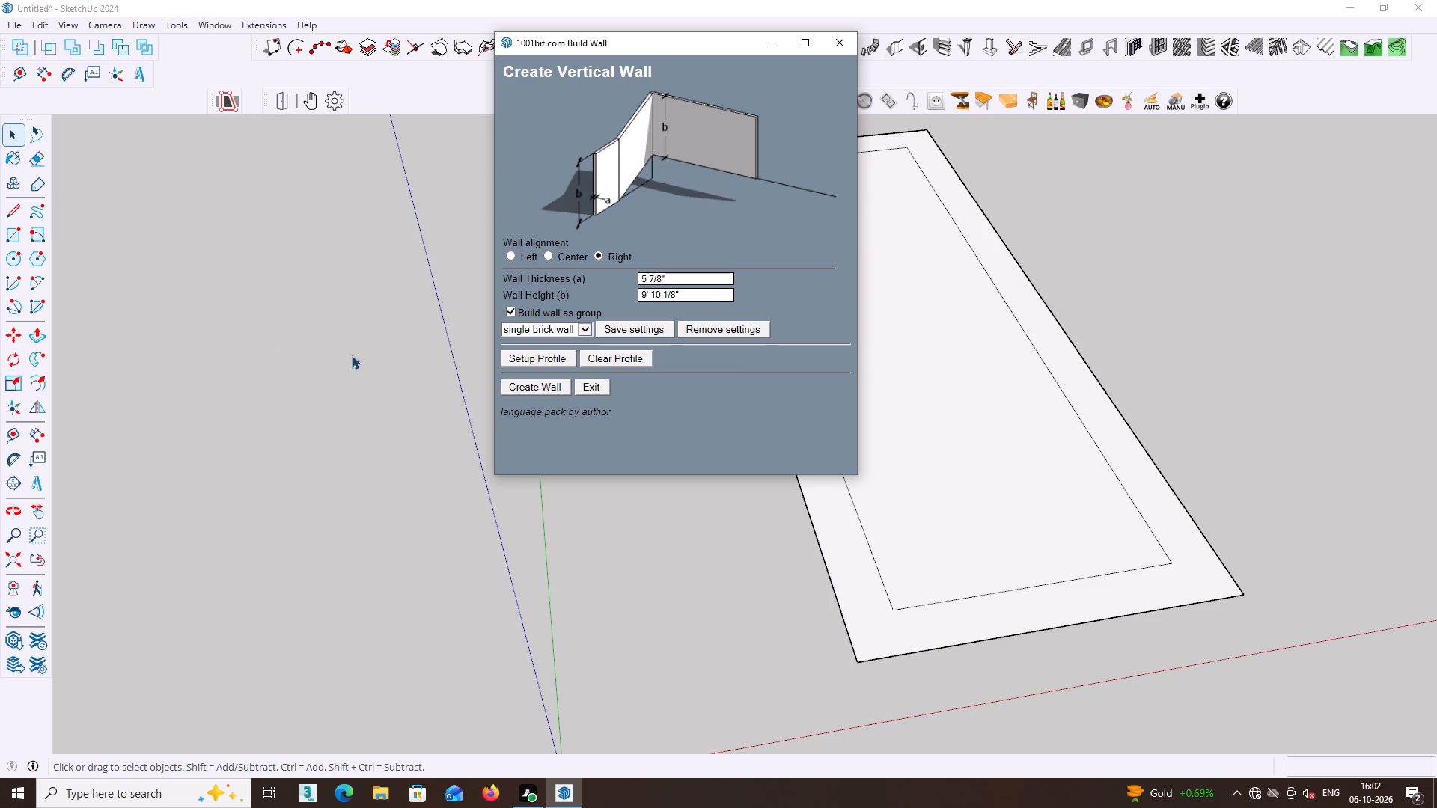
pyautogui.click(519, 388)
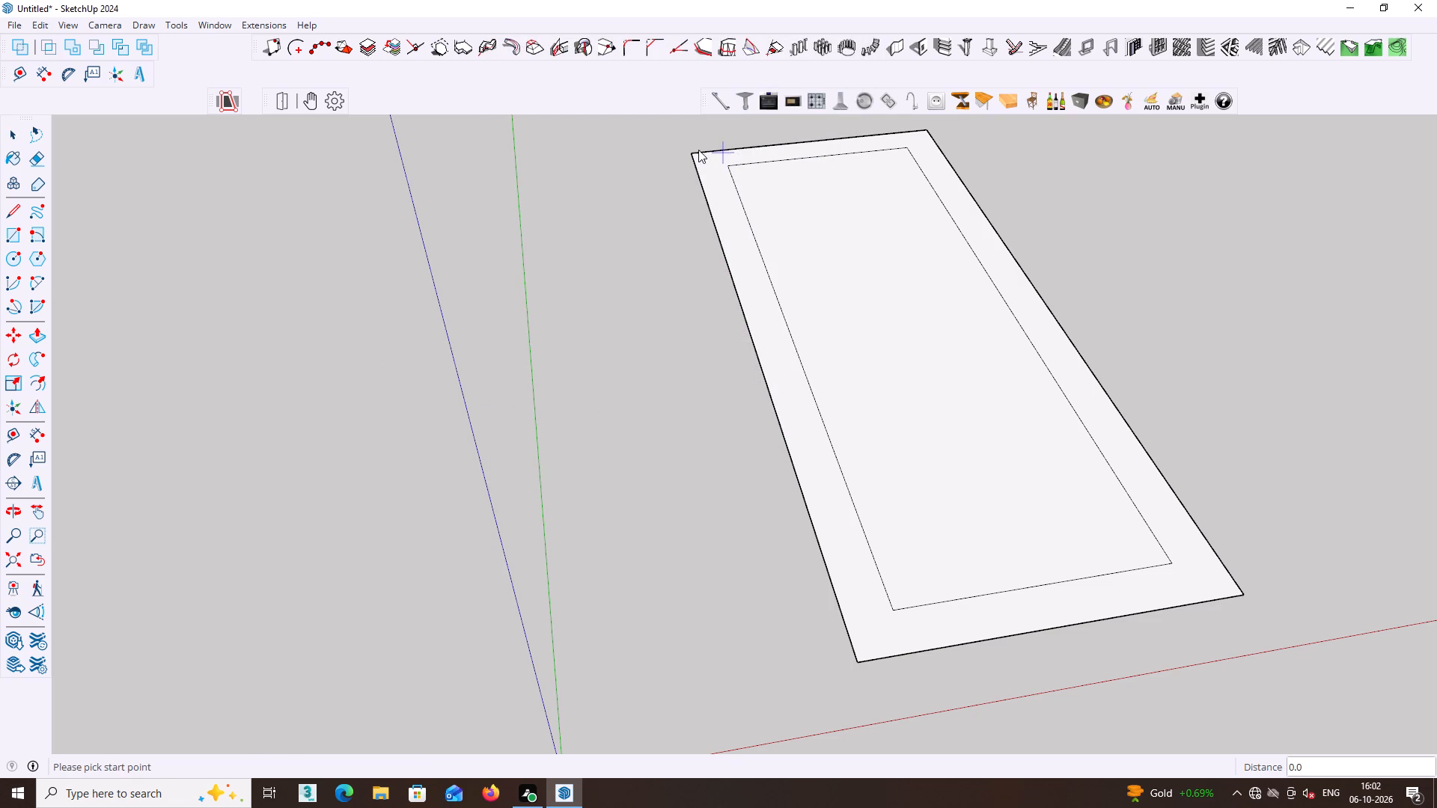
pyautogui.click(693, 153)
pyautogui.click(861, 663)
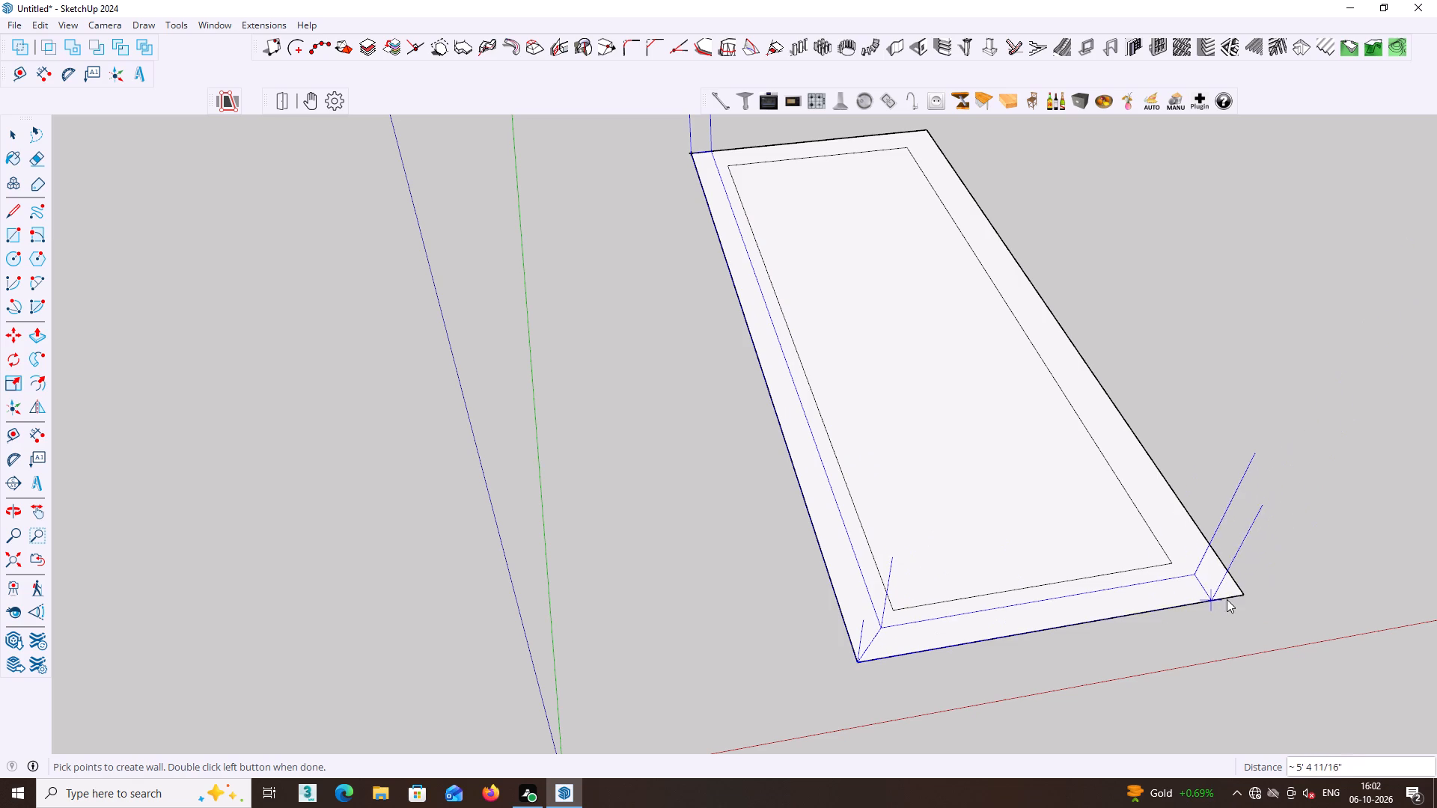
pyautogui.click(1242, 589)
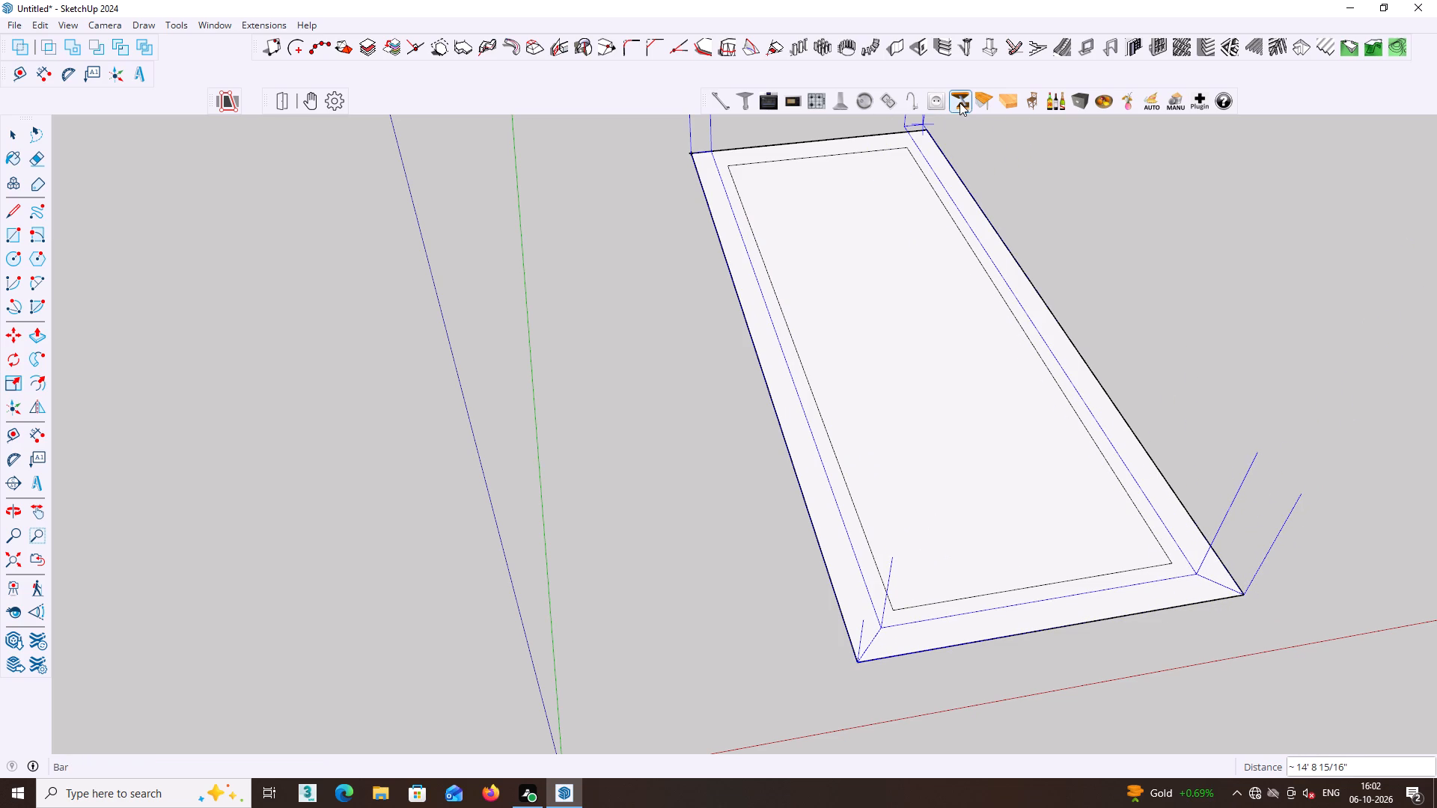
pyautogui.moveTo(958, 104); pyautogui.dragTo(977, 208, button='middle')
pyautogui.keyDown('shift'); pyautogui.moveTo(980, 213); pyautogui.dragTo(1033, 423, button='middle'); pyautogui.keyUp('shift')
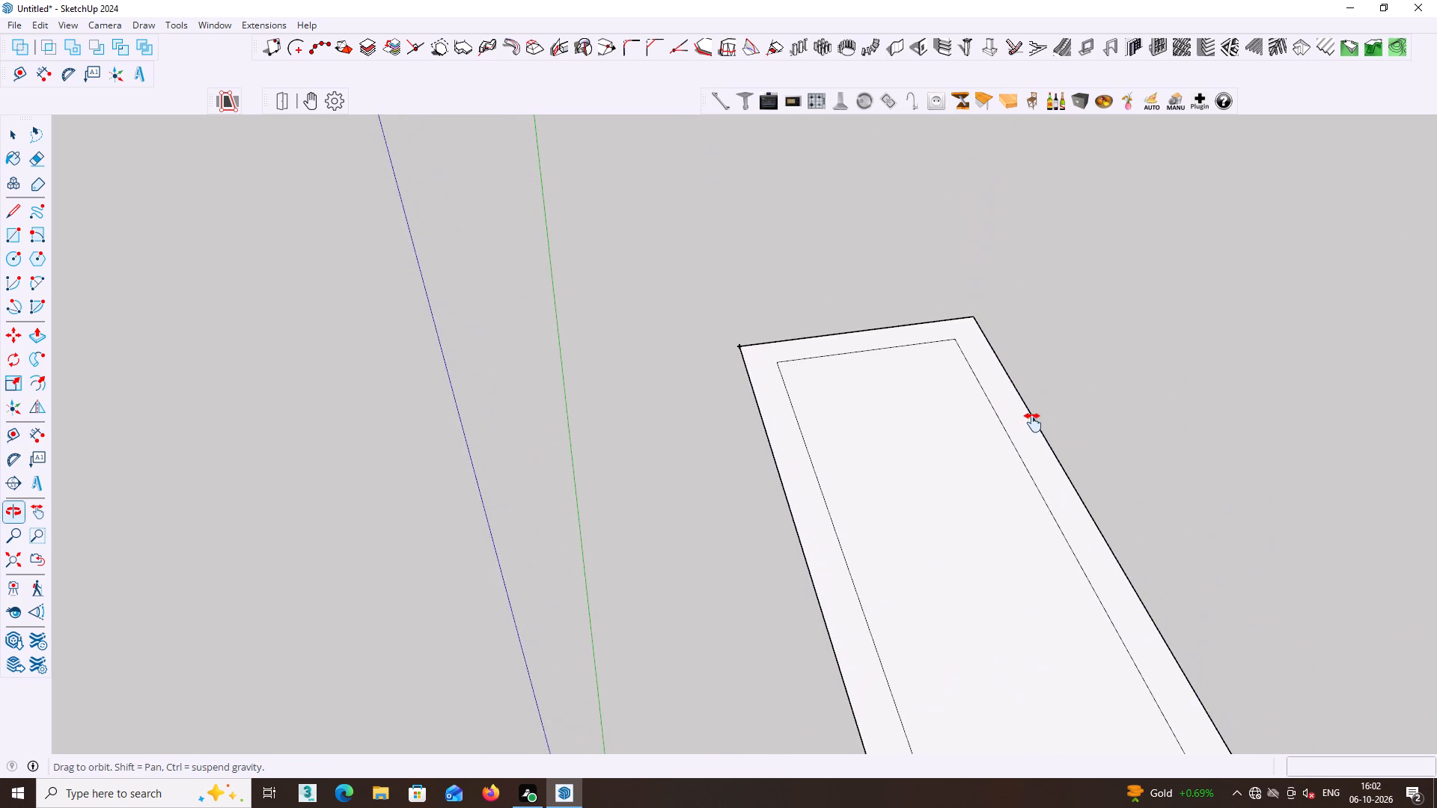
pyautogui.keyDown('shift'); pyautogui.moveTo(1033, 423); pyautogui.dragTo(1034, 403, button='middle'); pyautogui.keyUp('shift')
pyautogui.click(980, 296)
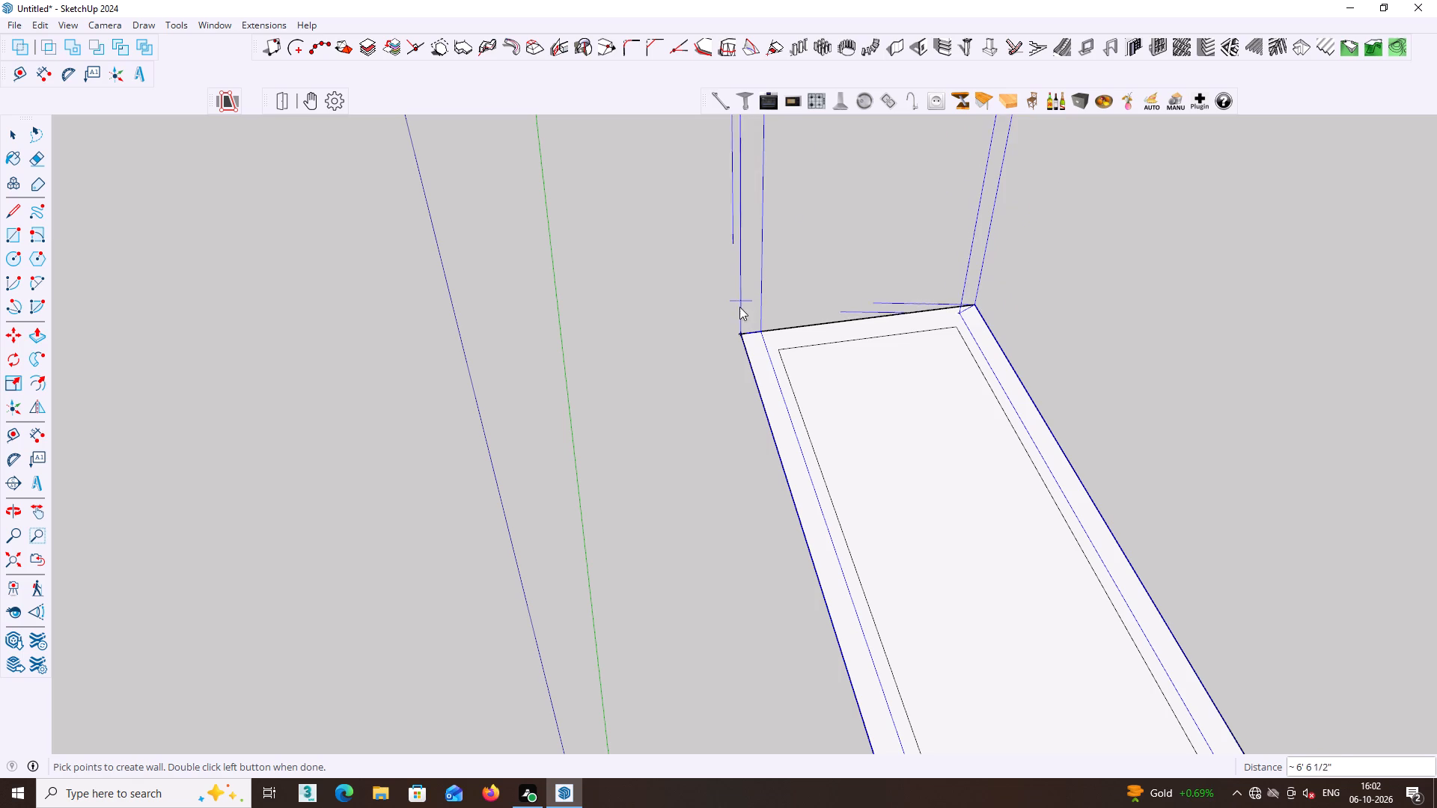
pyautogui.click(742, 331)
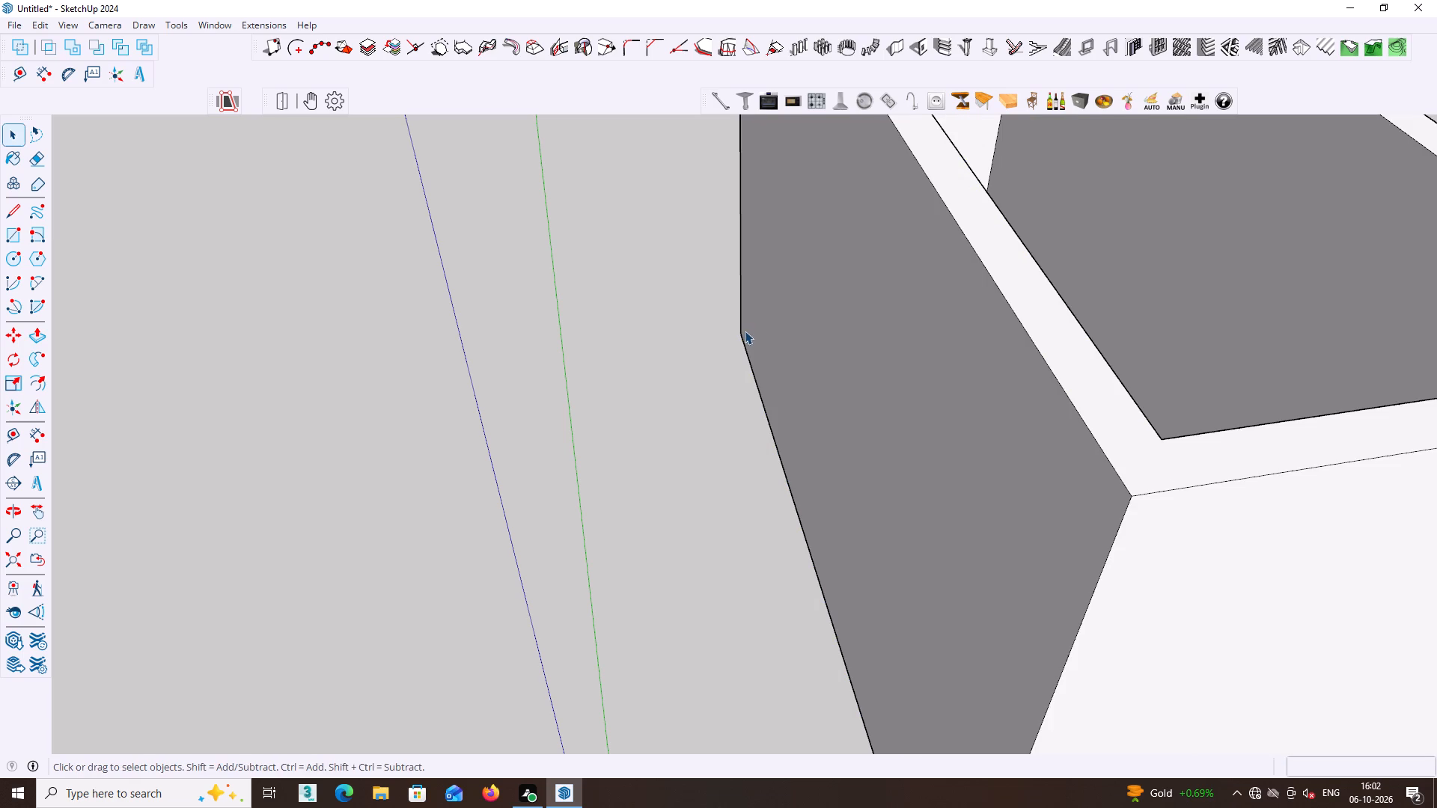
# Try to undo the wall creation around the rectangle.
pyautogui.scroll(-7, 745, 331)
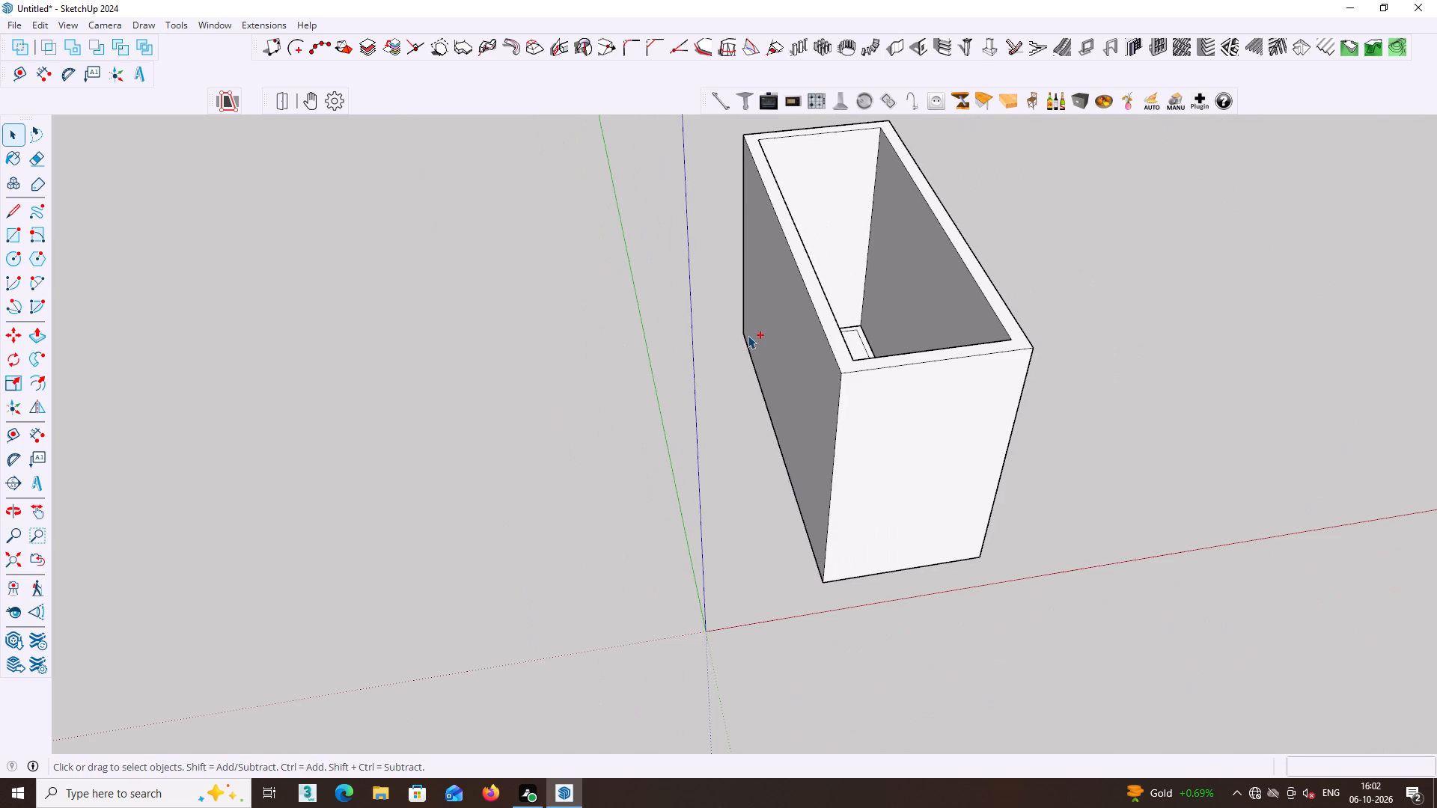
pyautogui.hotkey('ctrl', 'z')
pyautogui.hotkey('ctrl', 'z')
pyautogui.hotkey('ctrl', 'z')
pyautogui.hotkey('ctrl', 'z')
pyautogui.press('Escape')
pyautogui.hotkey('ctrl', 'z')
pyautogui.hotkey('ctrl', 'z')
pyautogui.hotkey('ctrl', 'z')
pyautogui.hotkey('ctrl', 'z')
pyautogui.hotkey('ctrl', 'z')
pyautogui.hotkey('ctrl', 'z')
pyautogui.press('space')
# Delete the walls together with the grouped base rectangle.
pyautogui.moveTo(1112, 480); pyautogui.dragTo(802, 198)
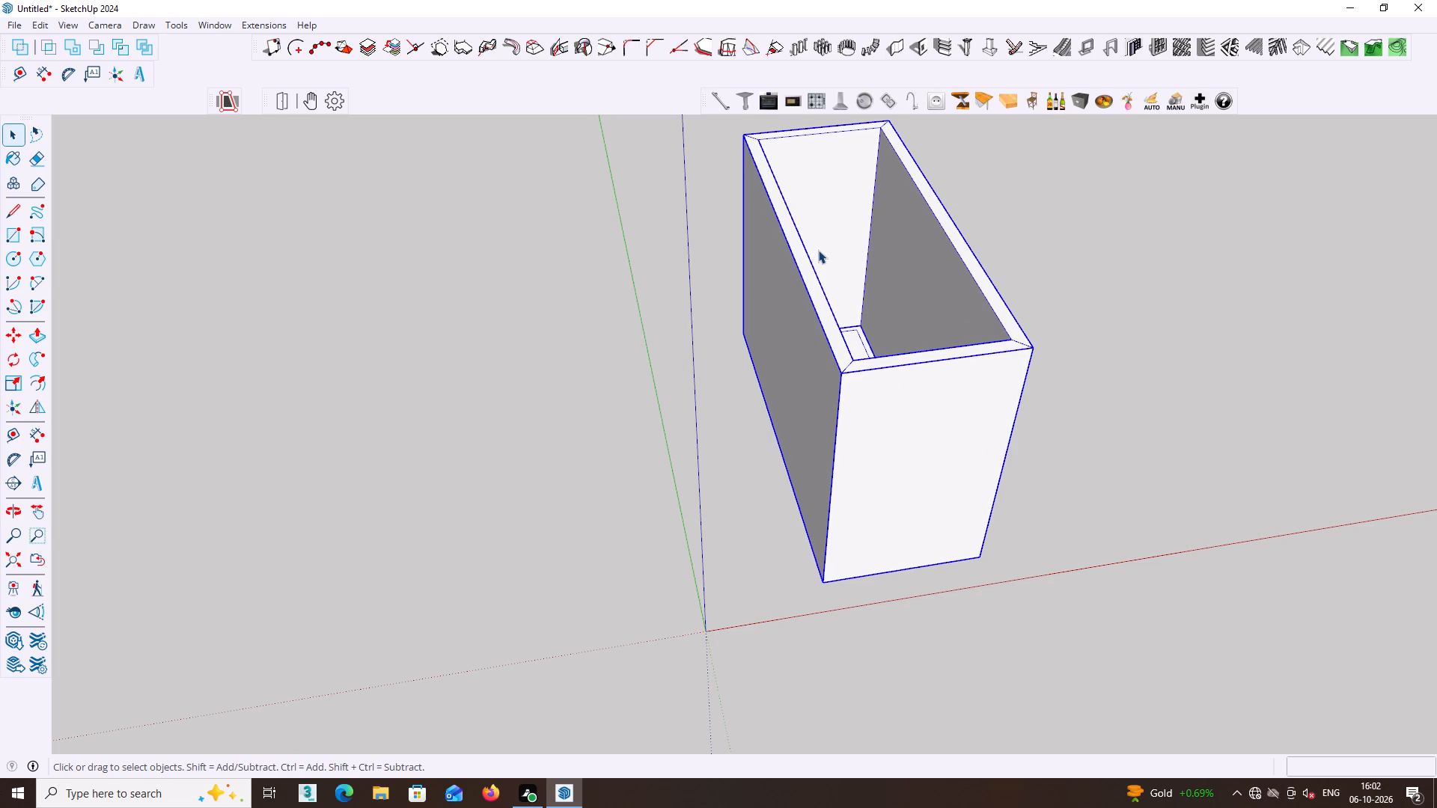
pyautogui.press('Delete')
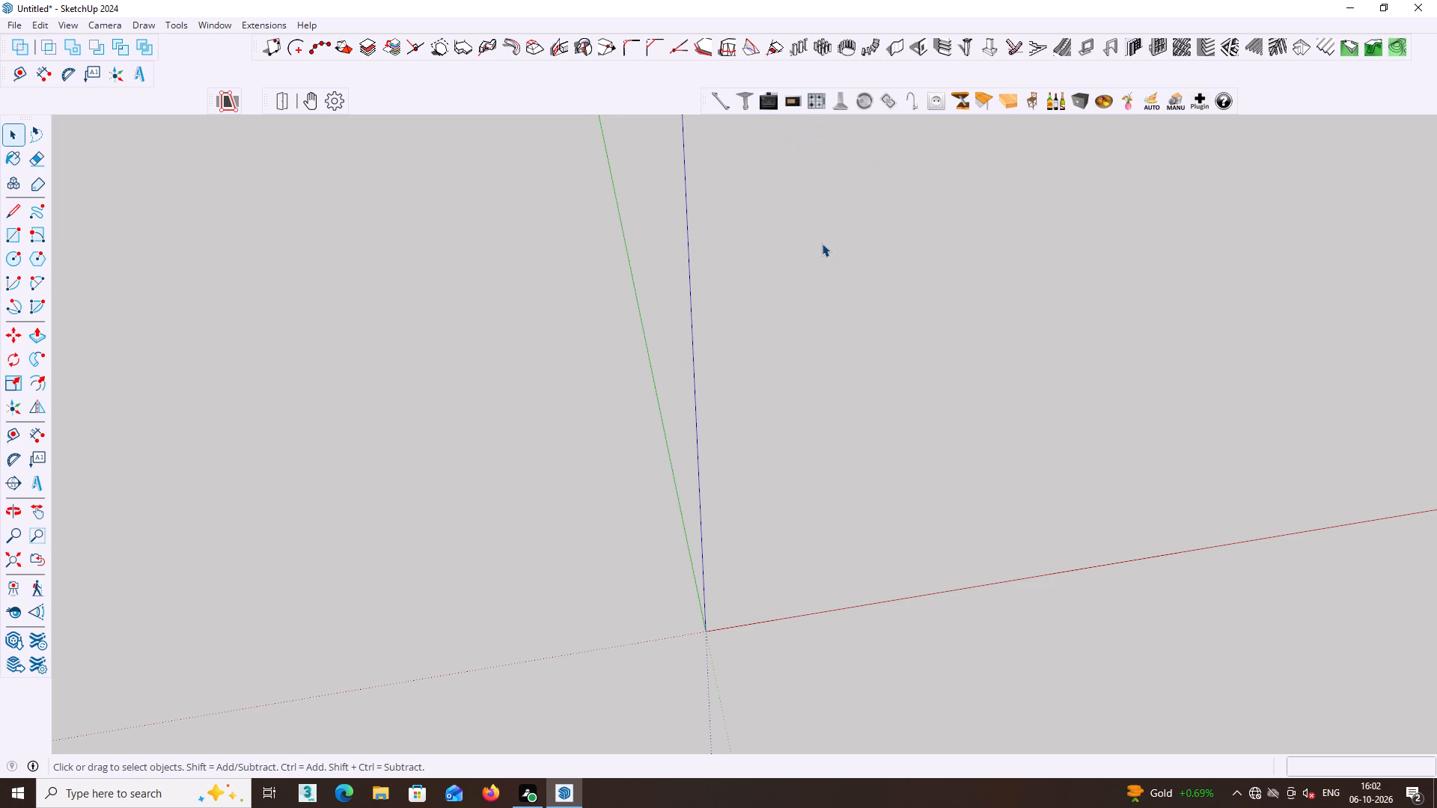
# Draw a horizontal rectangle about 11' 11" by 23' 3" beside the origin, crossing the red axis.
pyautogui.scroll(-3, 805, 254)
pyautogui.moveTo(776, 320); pyautogui.dragTo(725, 312, button='middle')
pyautogui.keyDown('shift'); pyautogui.moveTo(725, 312); pyautogui.dragTo(660, 287, button='middle'); pyautogui.keyUp('shift')
pyautogui.press('r')
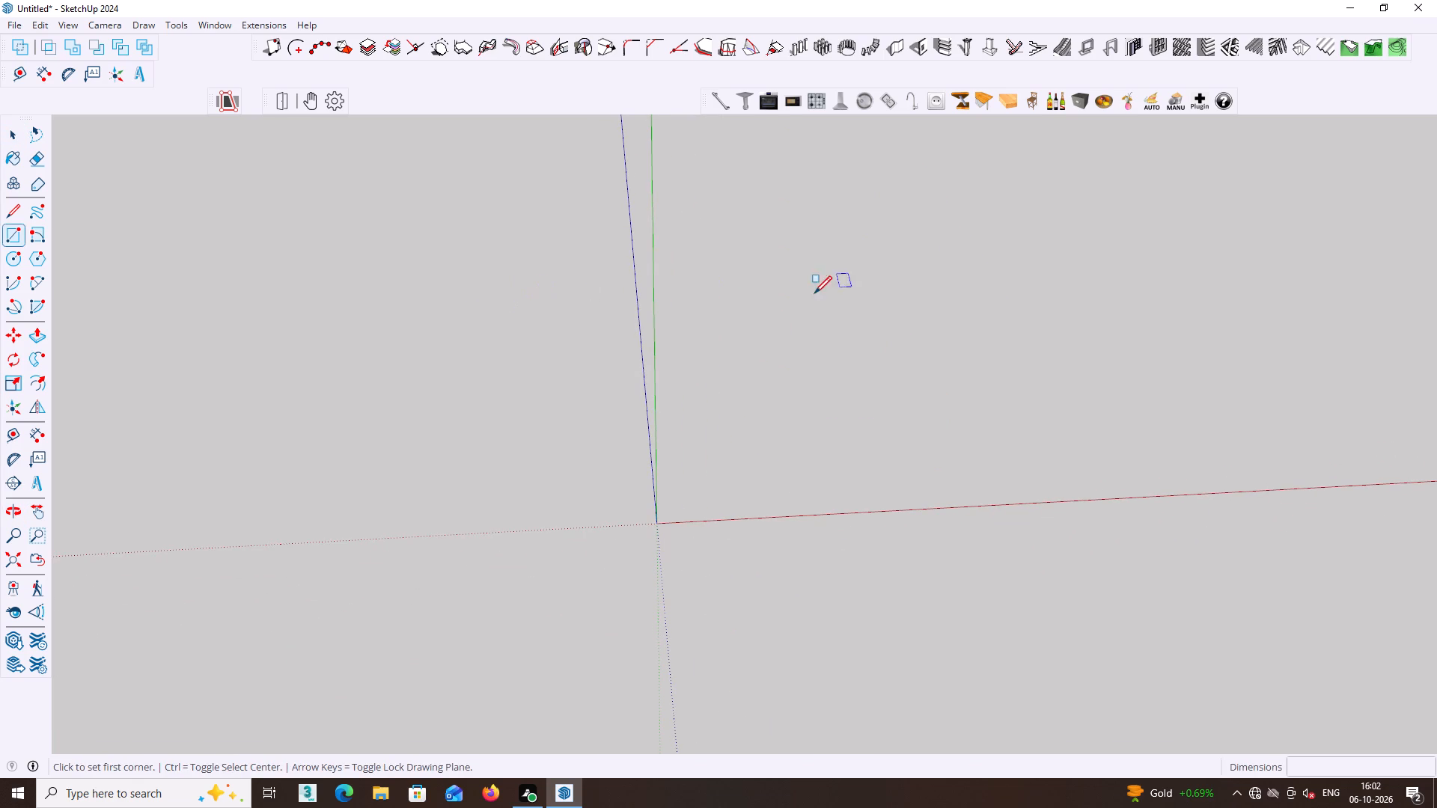
pyautogui.click(744, 283)
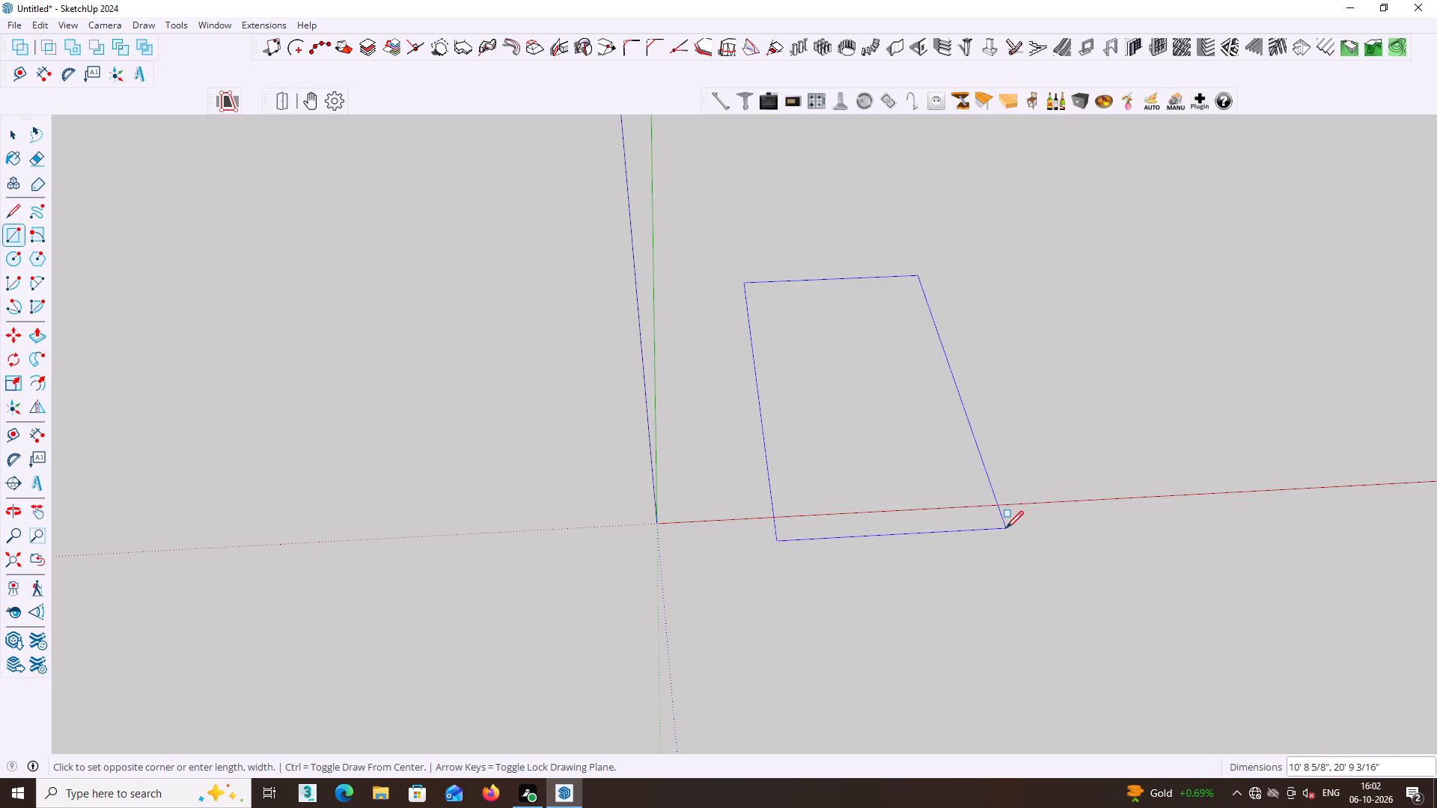
pyautogui.click(1048, 566)
pyautogui.press('space')
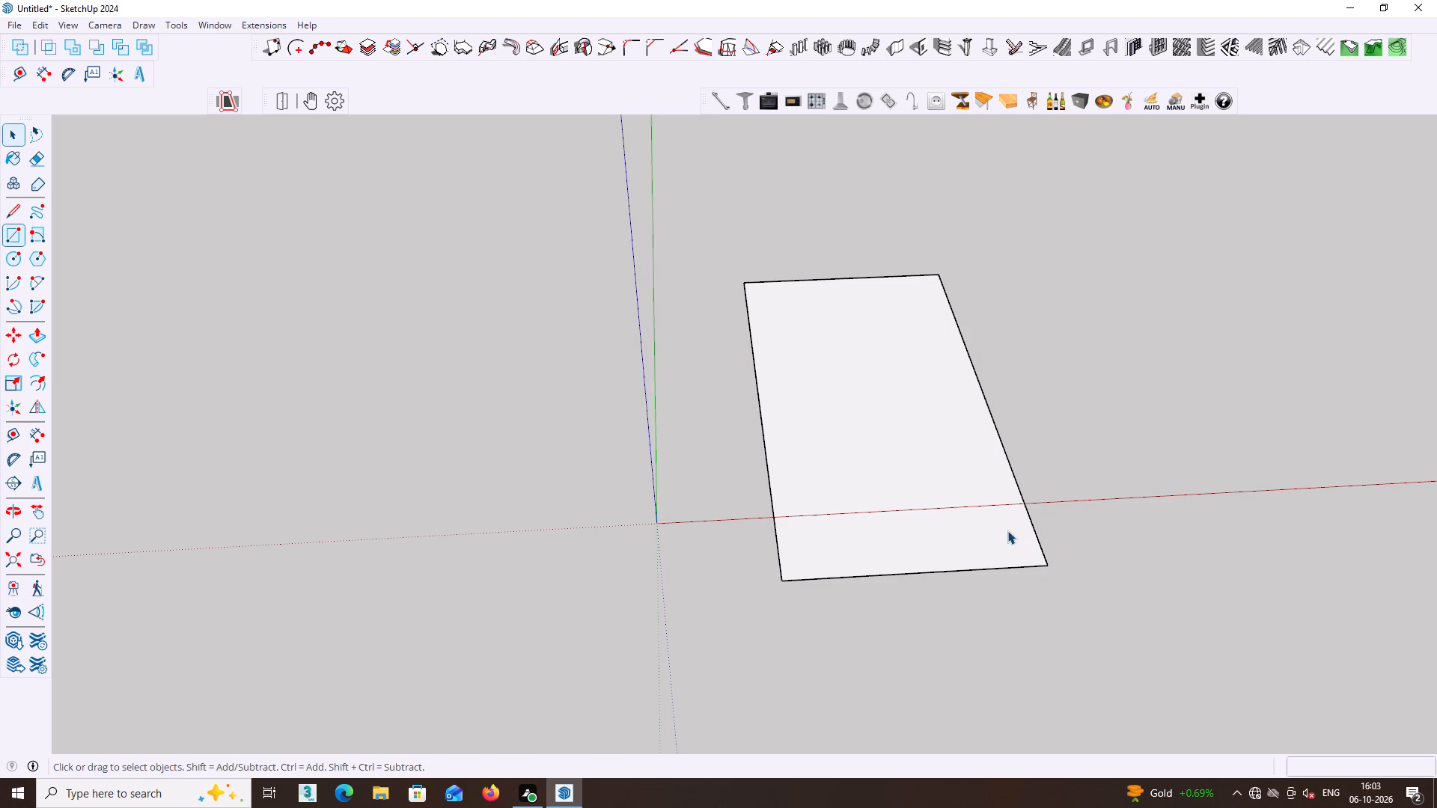
# Offset the base rectangle's outline 9" inward with the Offset tool.
pyautogui.middleClick(959, 471)
pyautogui.moveTo(941, 471); pyautogui.dragTo(1010, 554, button='middle')
pyautogui.middleClick(1029, 569)
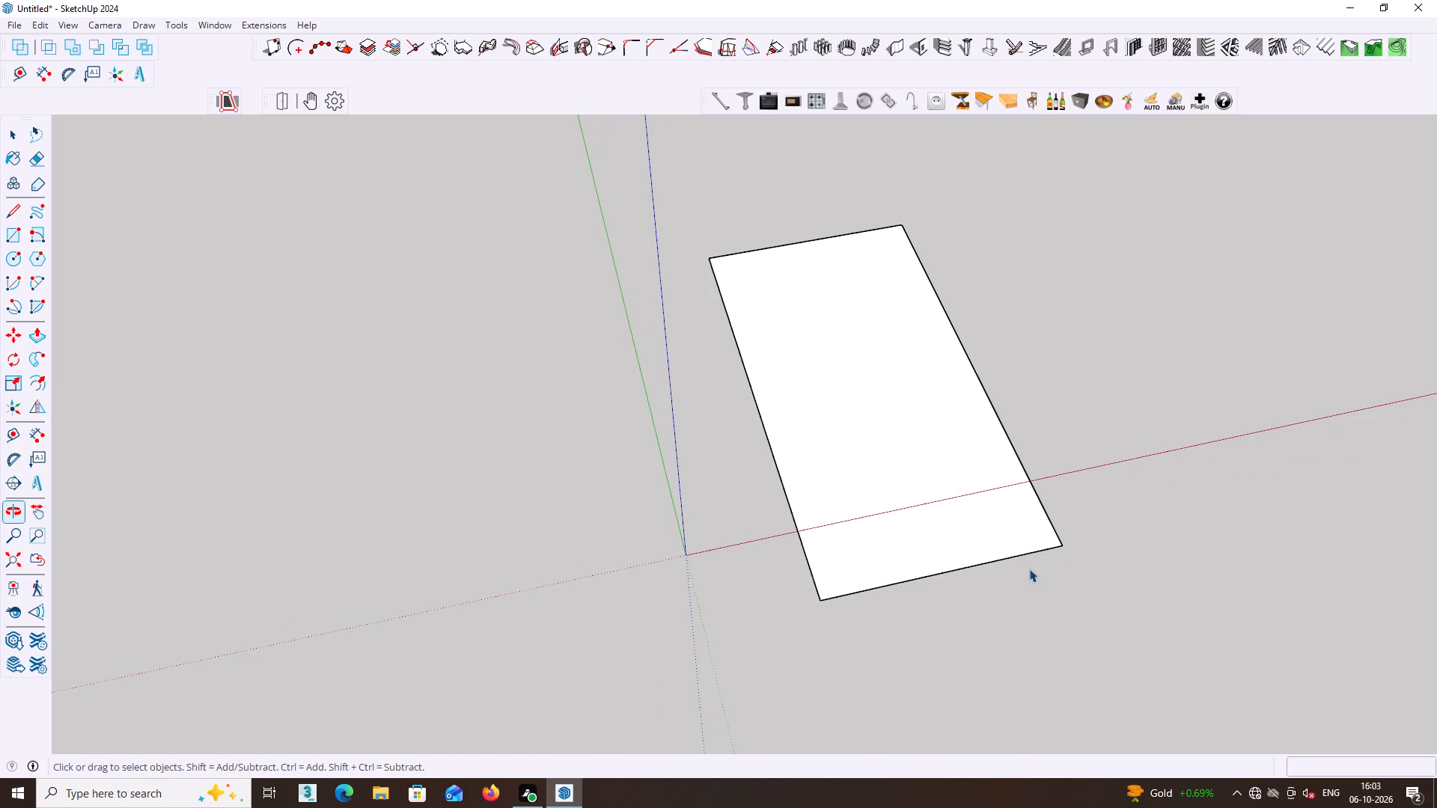
pyautogui.click(872, 456)
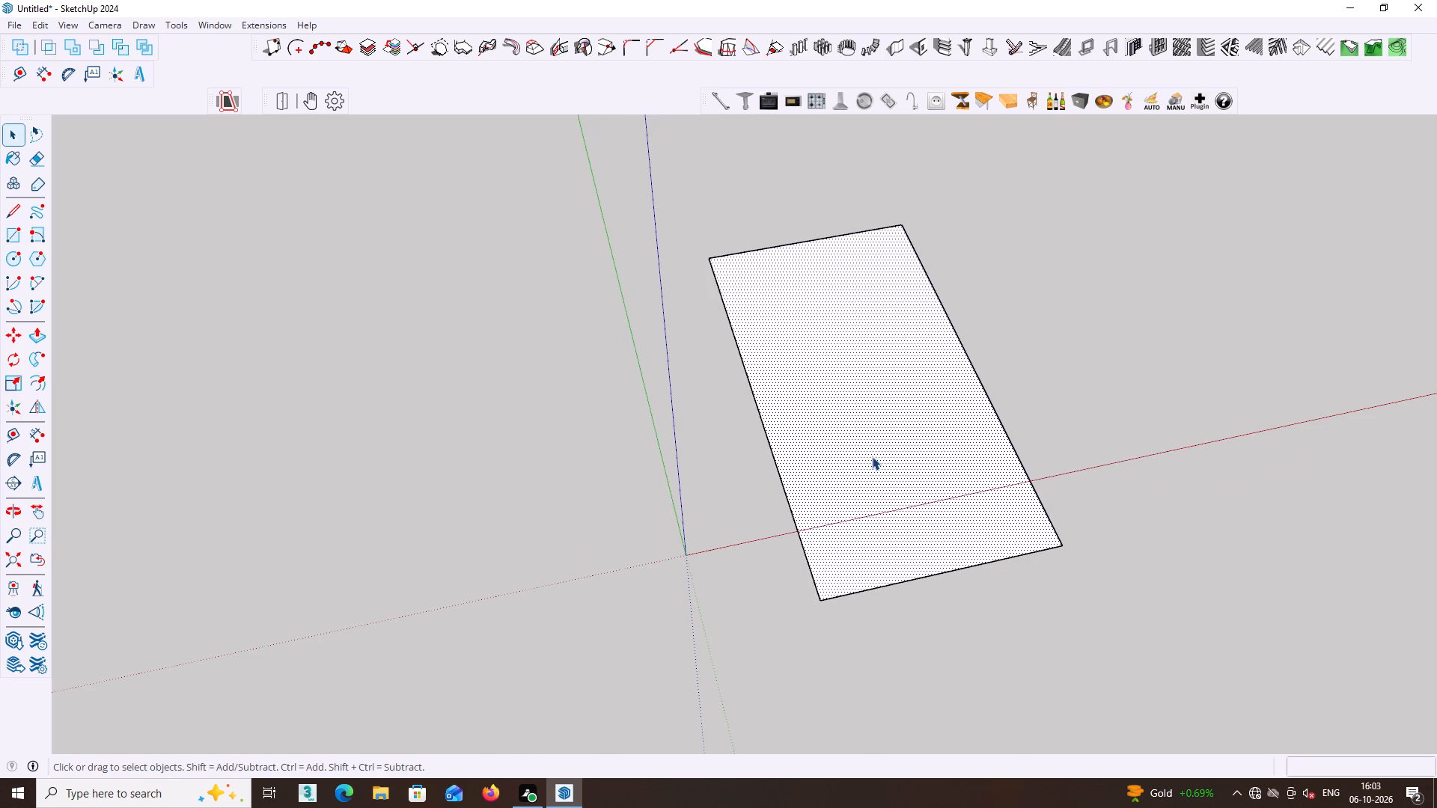
pyautogui.doubleClick(872, 456)
pyautogui.press('t')
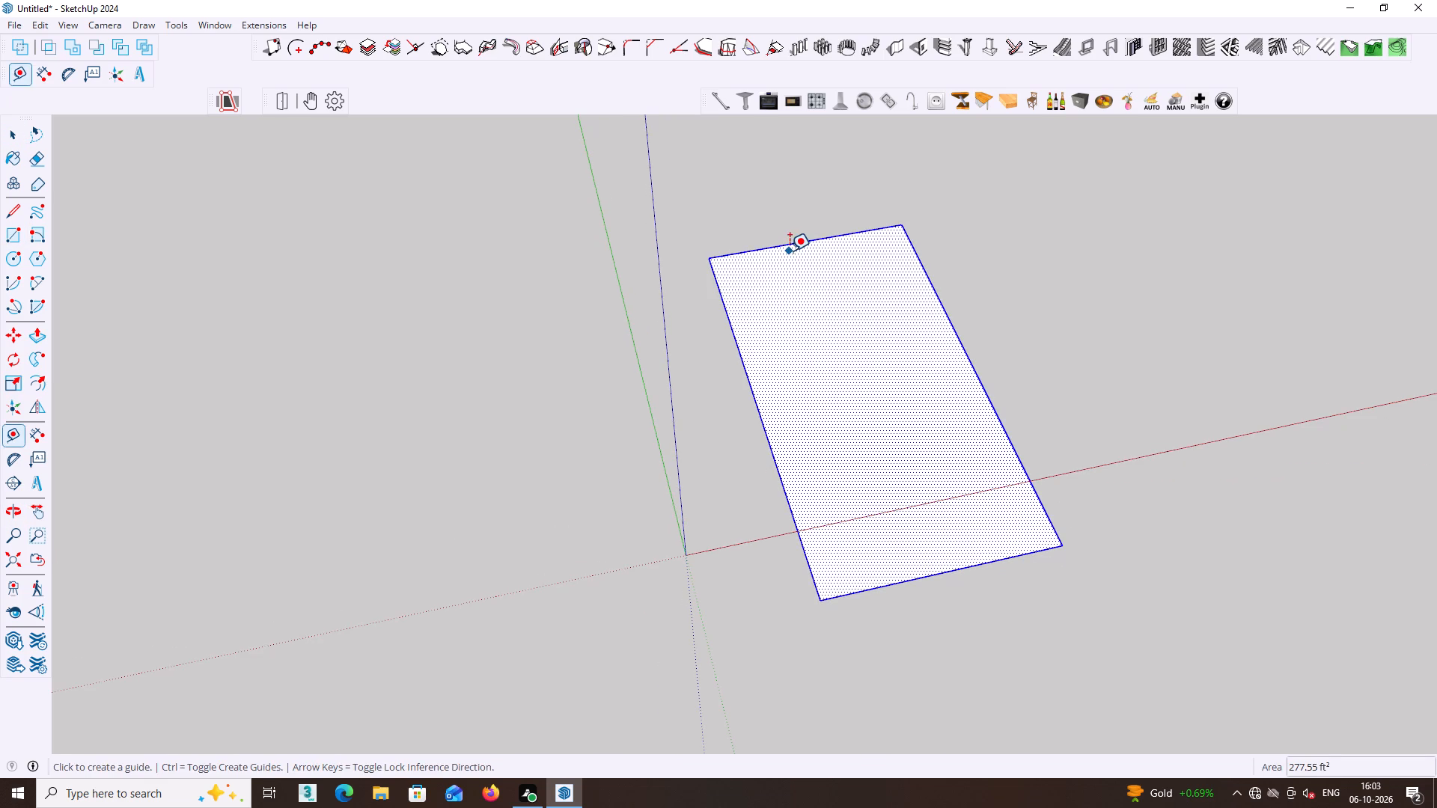
pyautogui.press('f')
pyautogui.click(786, 248)
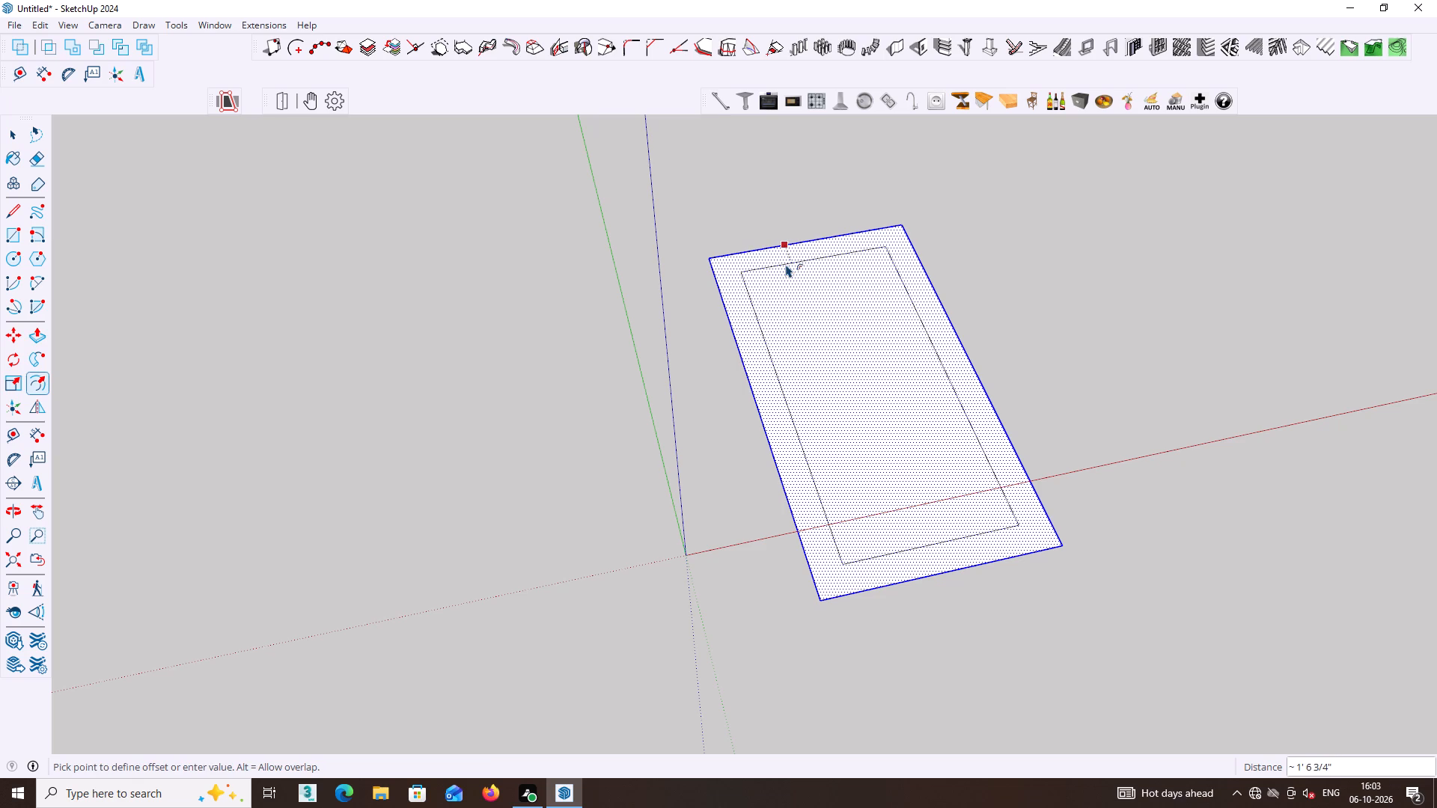
pyautogui.press('9')
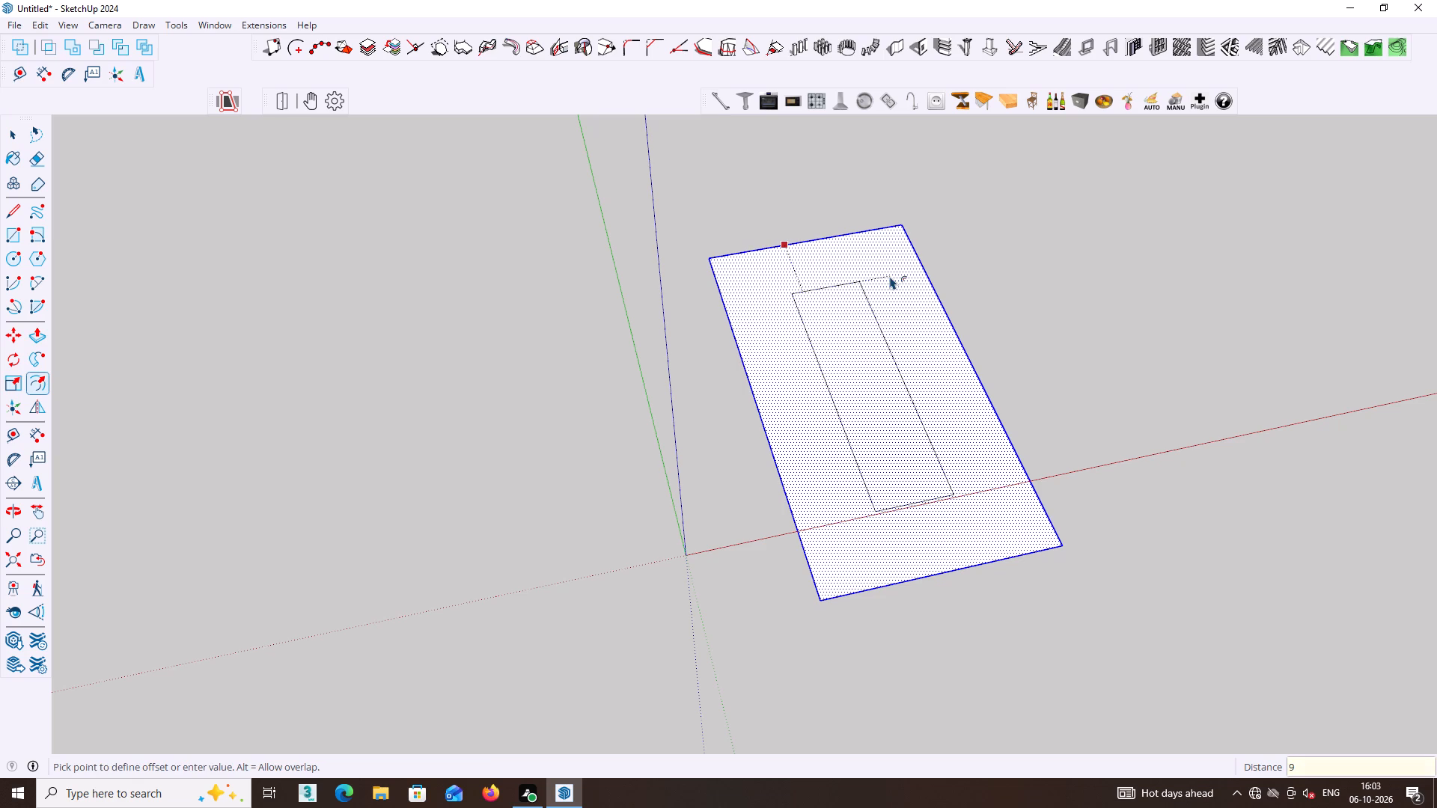
pyautogui.press('Return')
pyautogui.press('space')
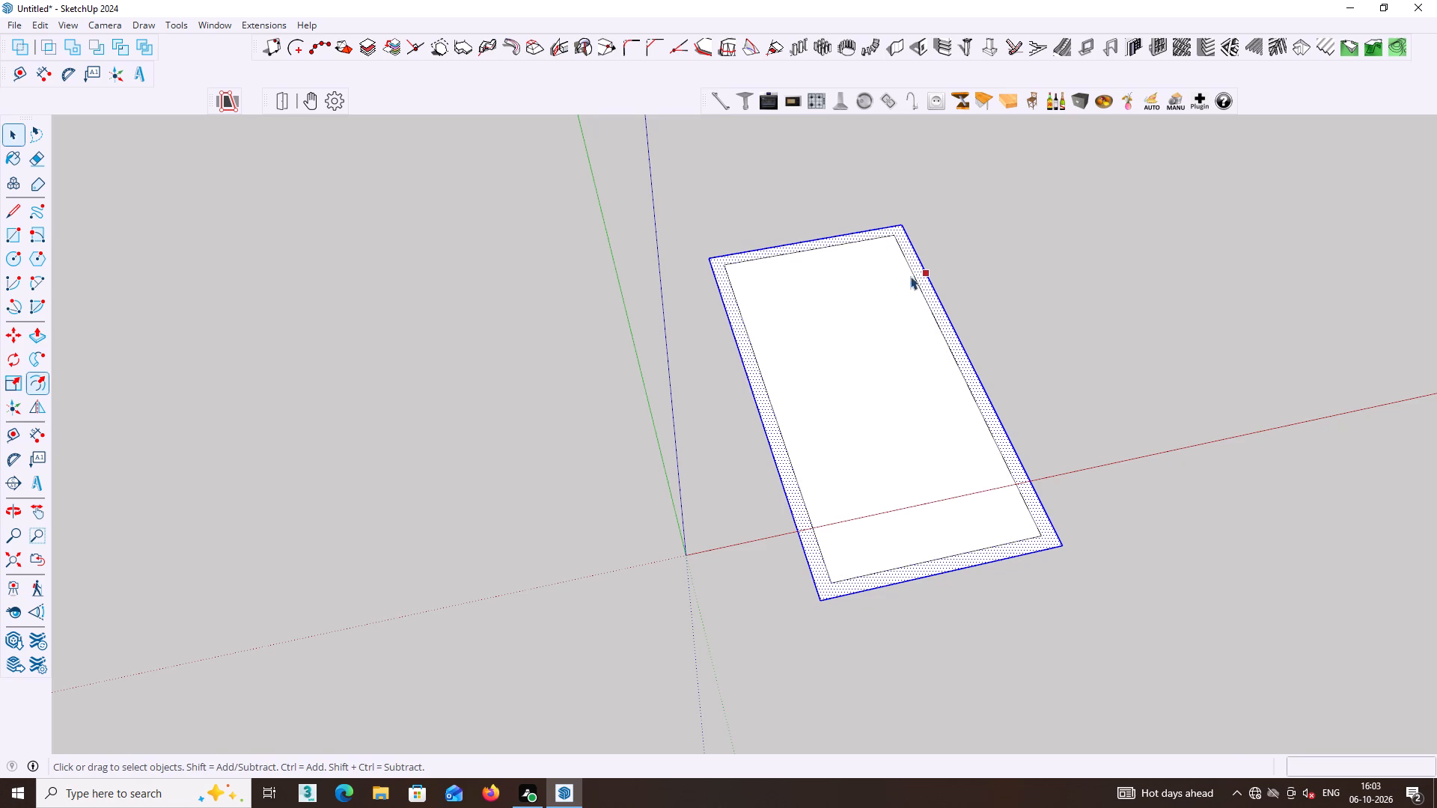
pyautogui.click(1043, 352)
# Build a right-aligned vertical wall group 9" thick and 10' high around the rectangle's outer corners with the 1001bit wall tool.
pyautogui.moveTo(1049, 353); pyautogui.dragTo(1038, 288, button='middle')
pyautogui.scroll(1, 804, 482)
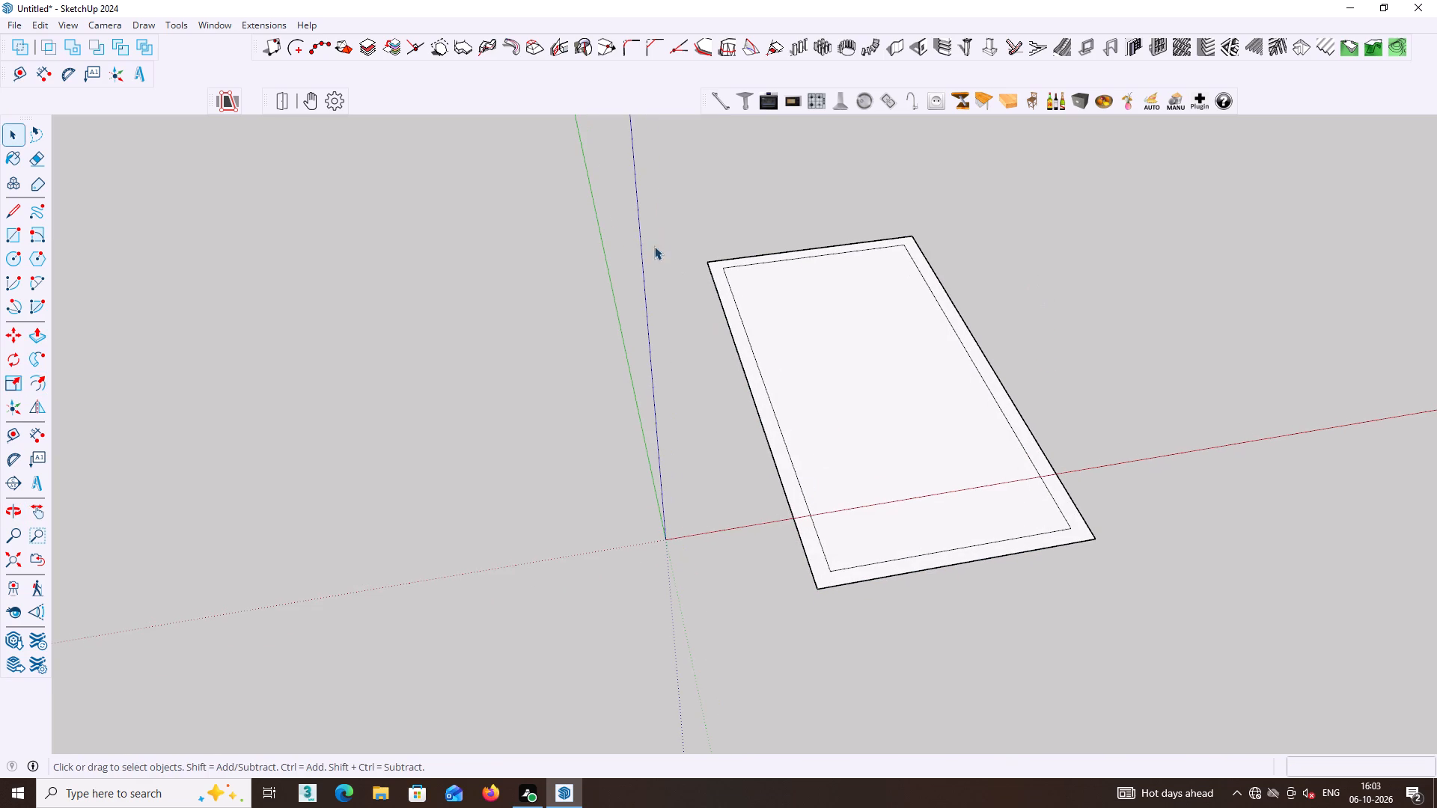
pyautogui.click(897, 49)
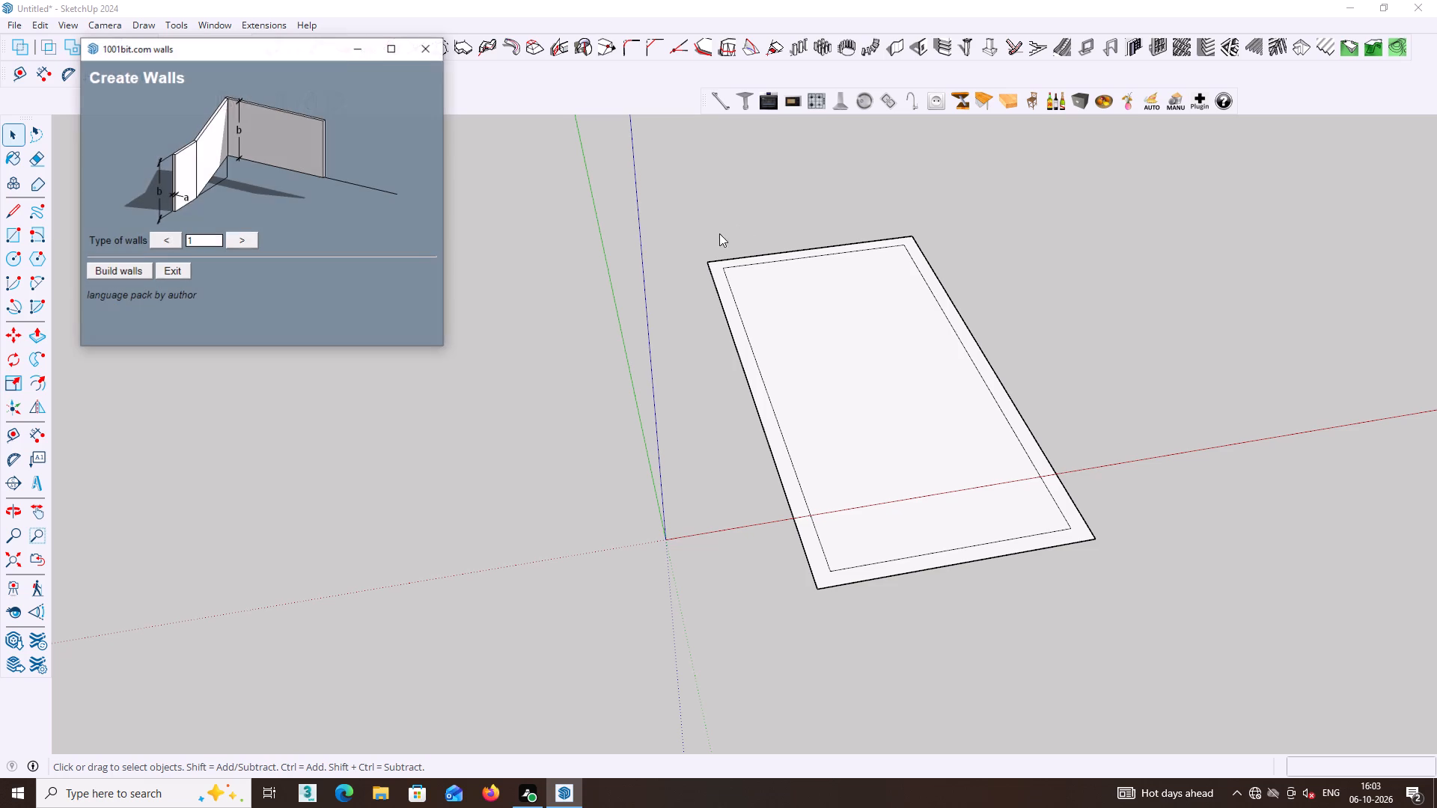
pyautogui.click(129, 271)
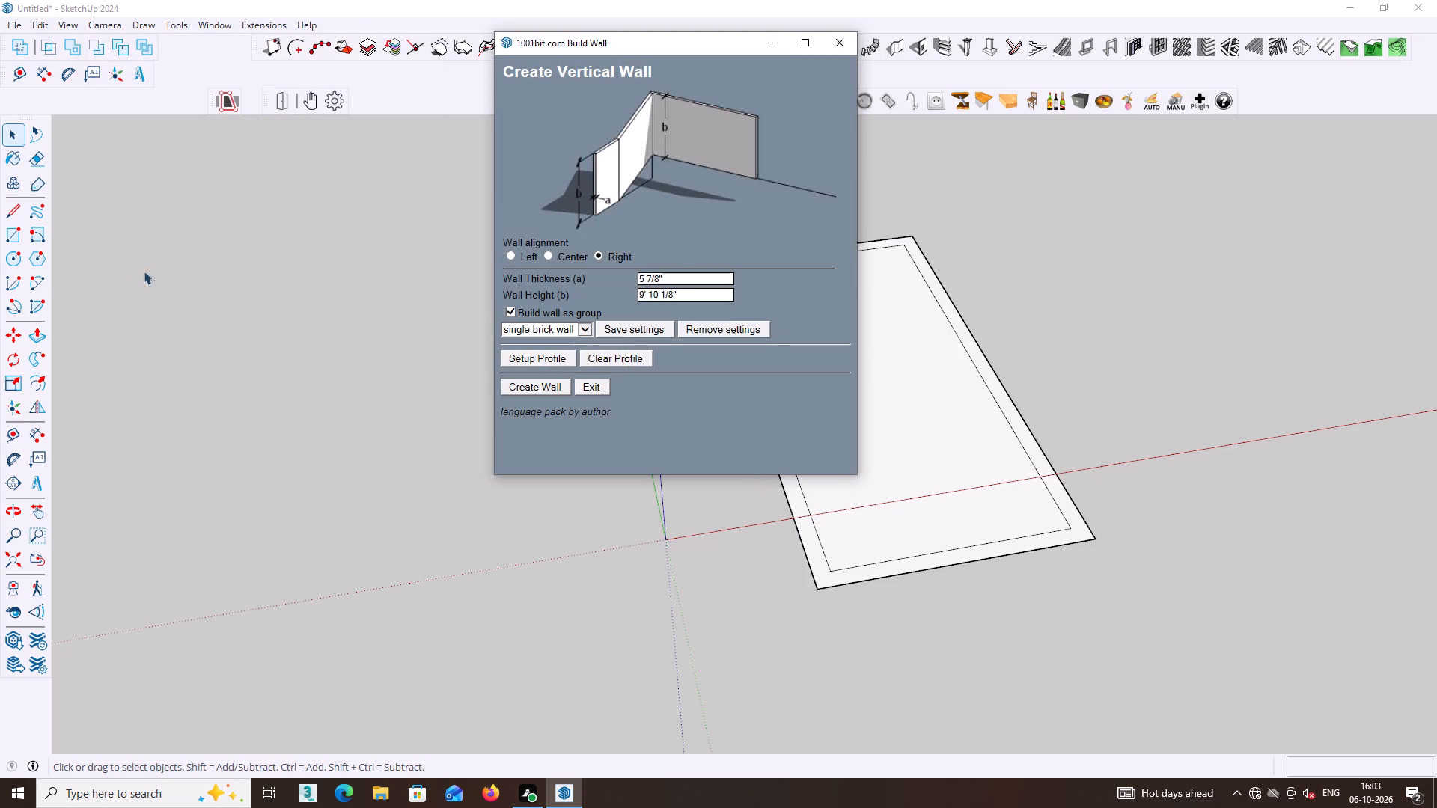
pyautogui.click(668, 283)
pyautogui.press('BackSpace')
pyautogui.press('9')
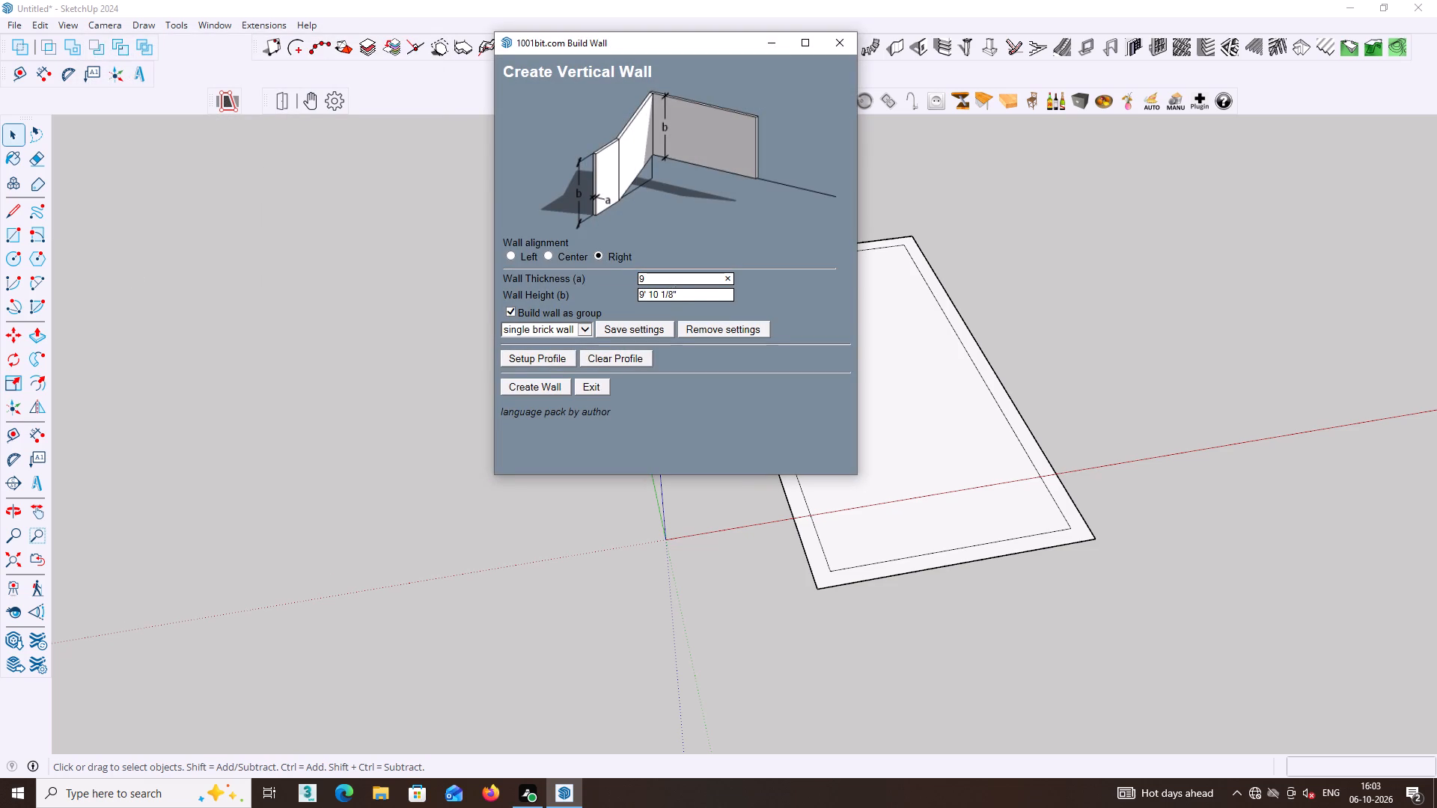
pyautogui.click(675, 292)
pyautogui.press('BackSpace')
pyautogui.write("10'")
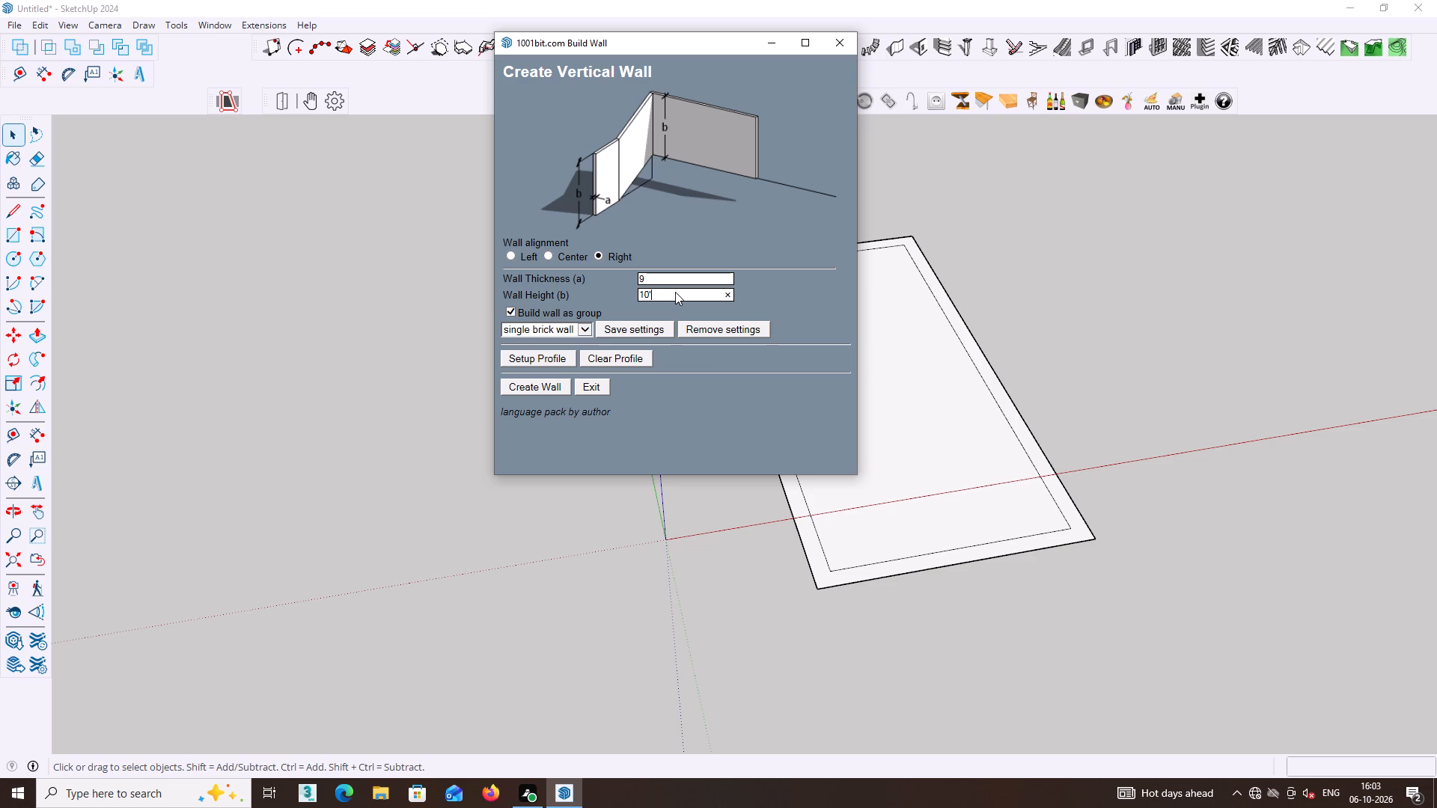
pyautogui.click(665, 279)
pyautogui.write('9"')
pyautogui.click(552, 390)
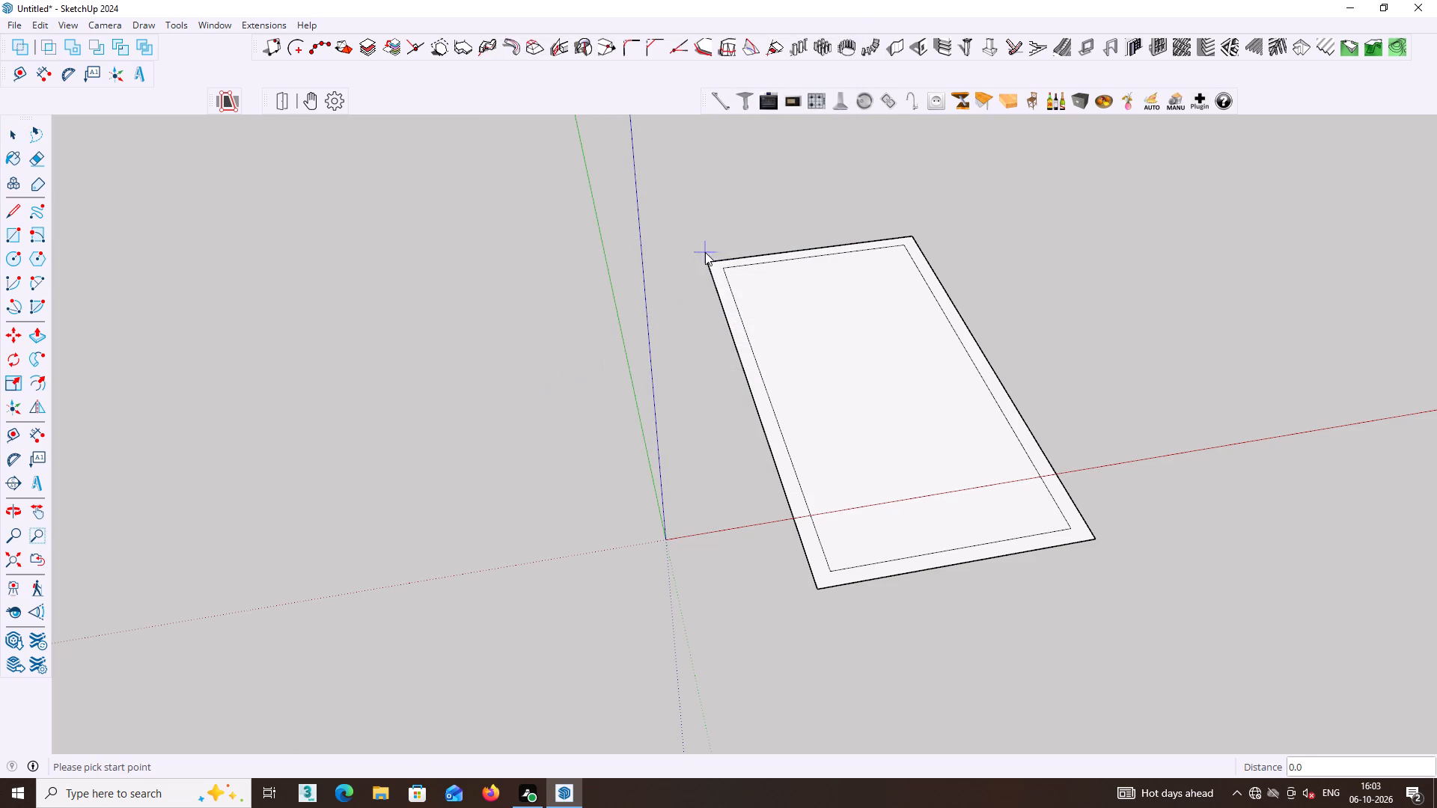
pyautogui.click(708, 262)
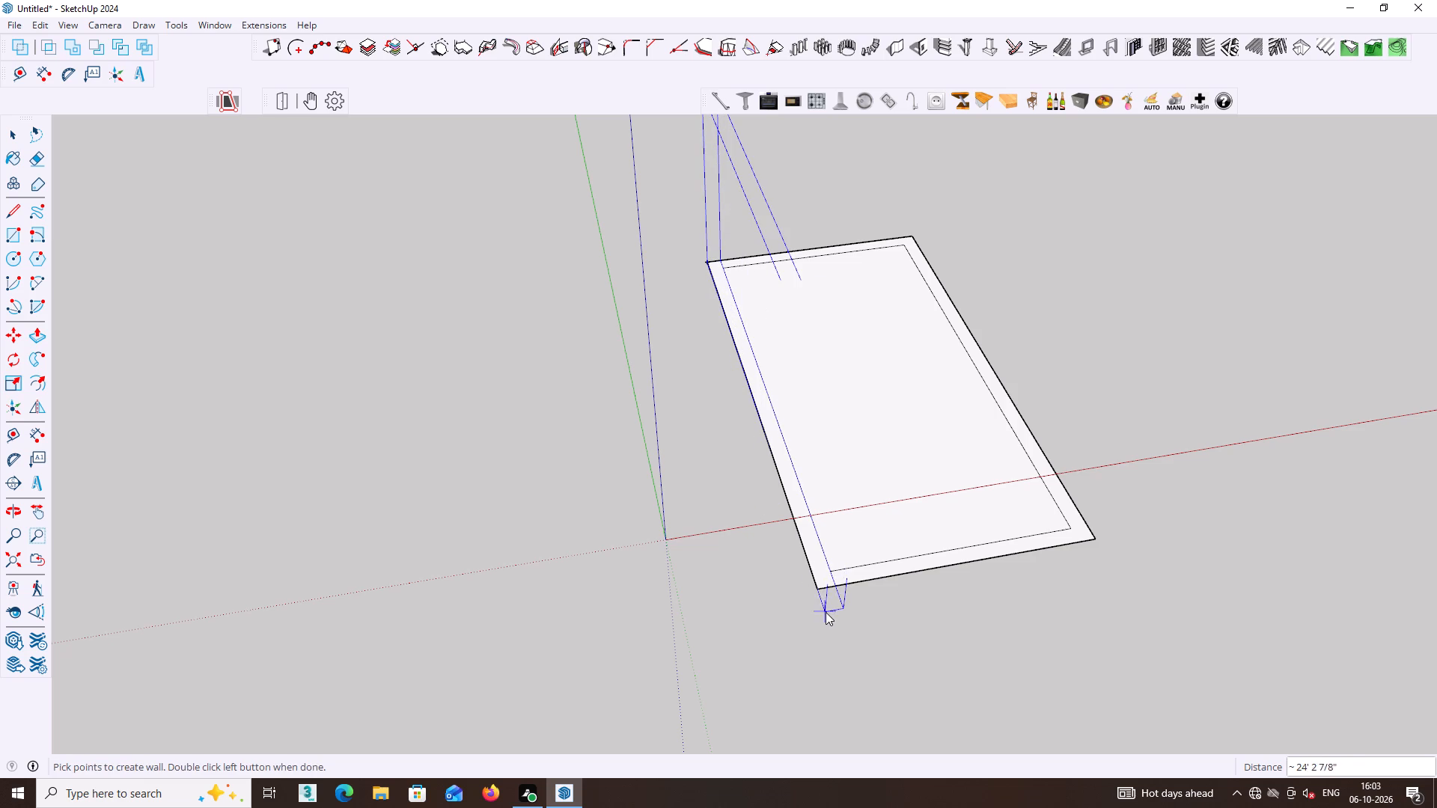
pyautogui.click(817, 589)
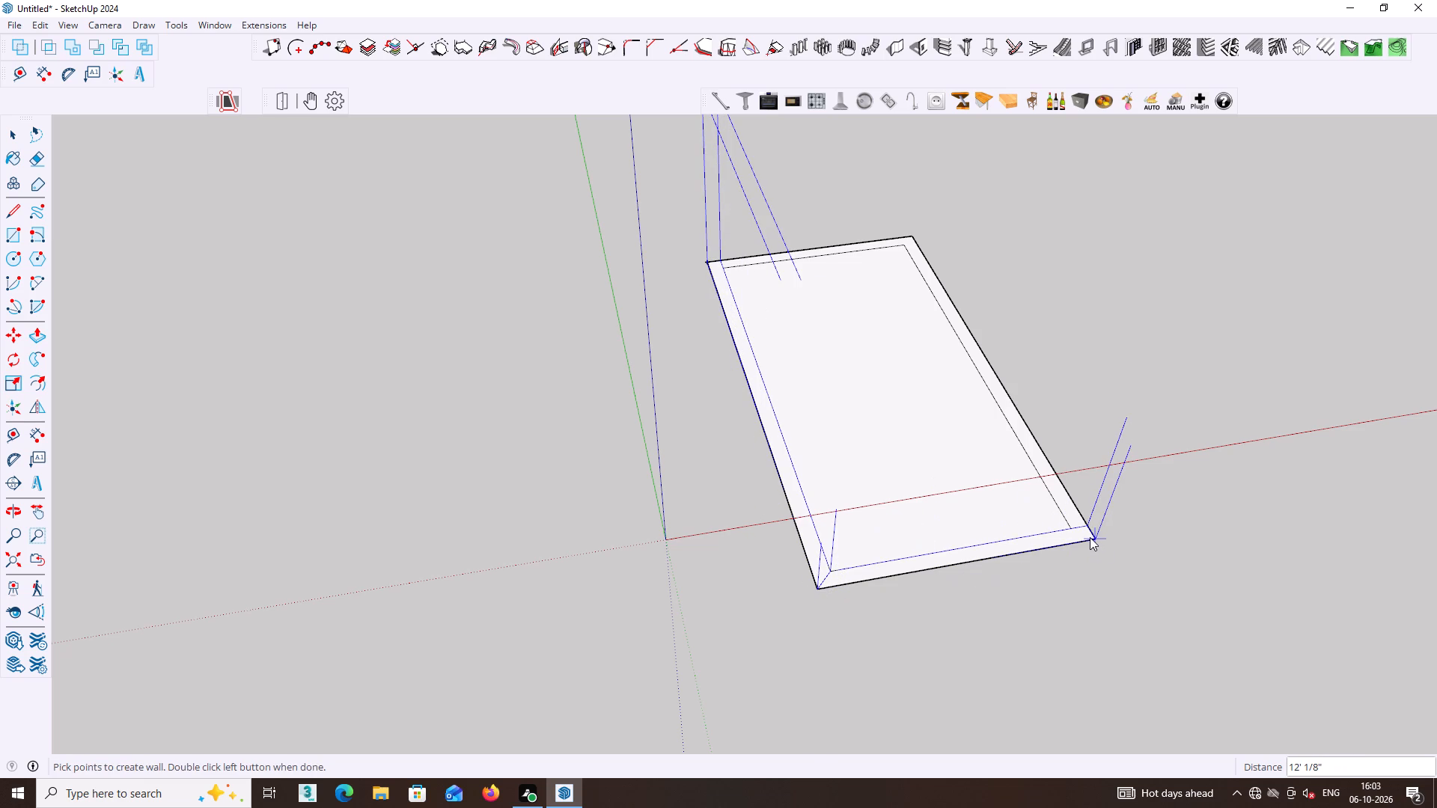
pyautogui.click(1096, 536)
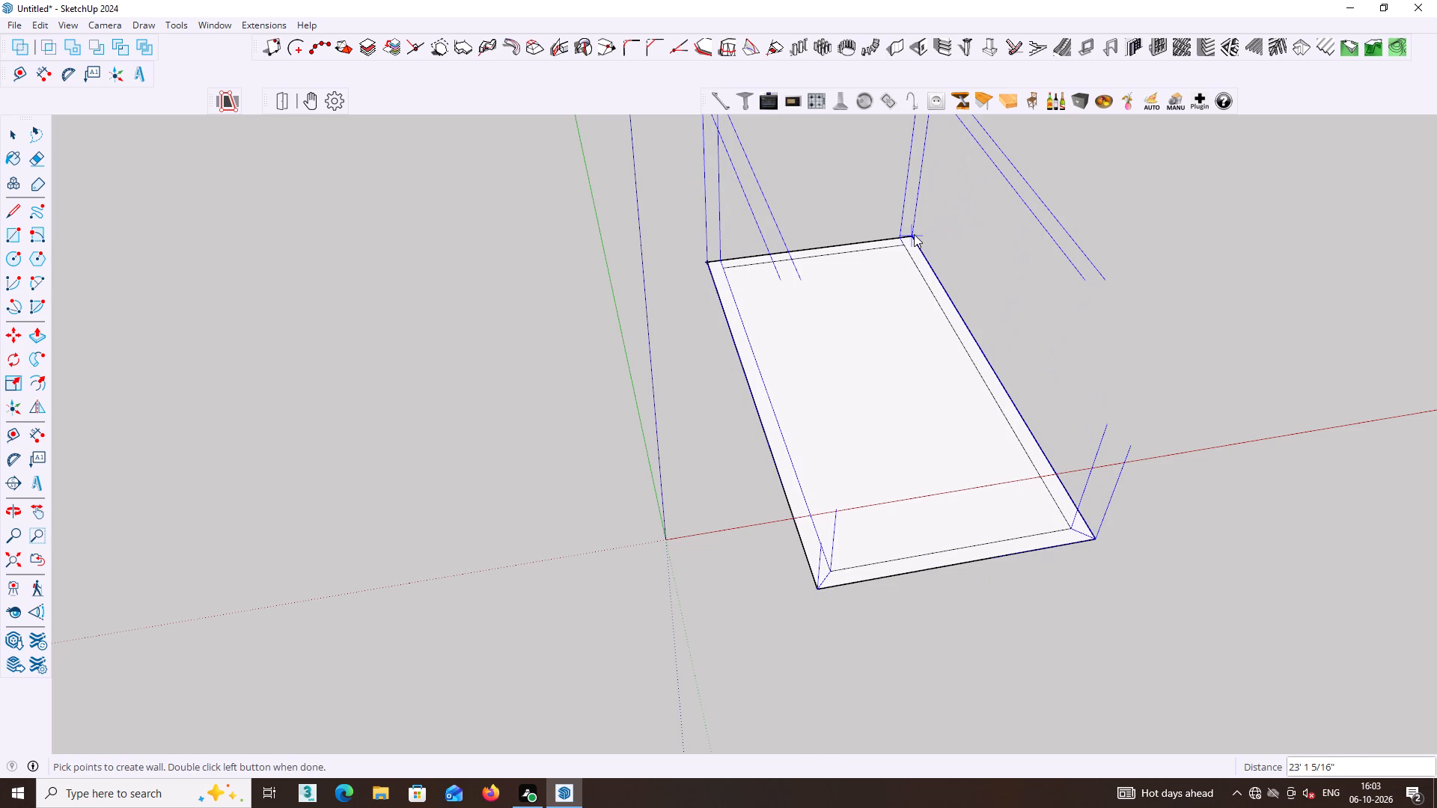
pyautogui.click(914, 234)
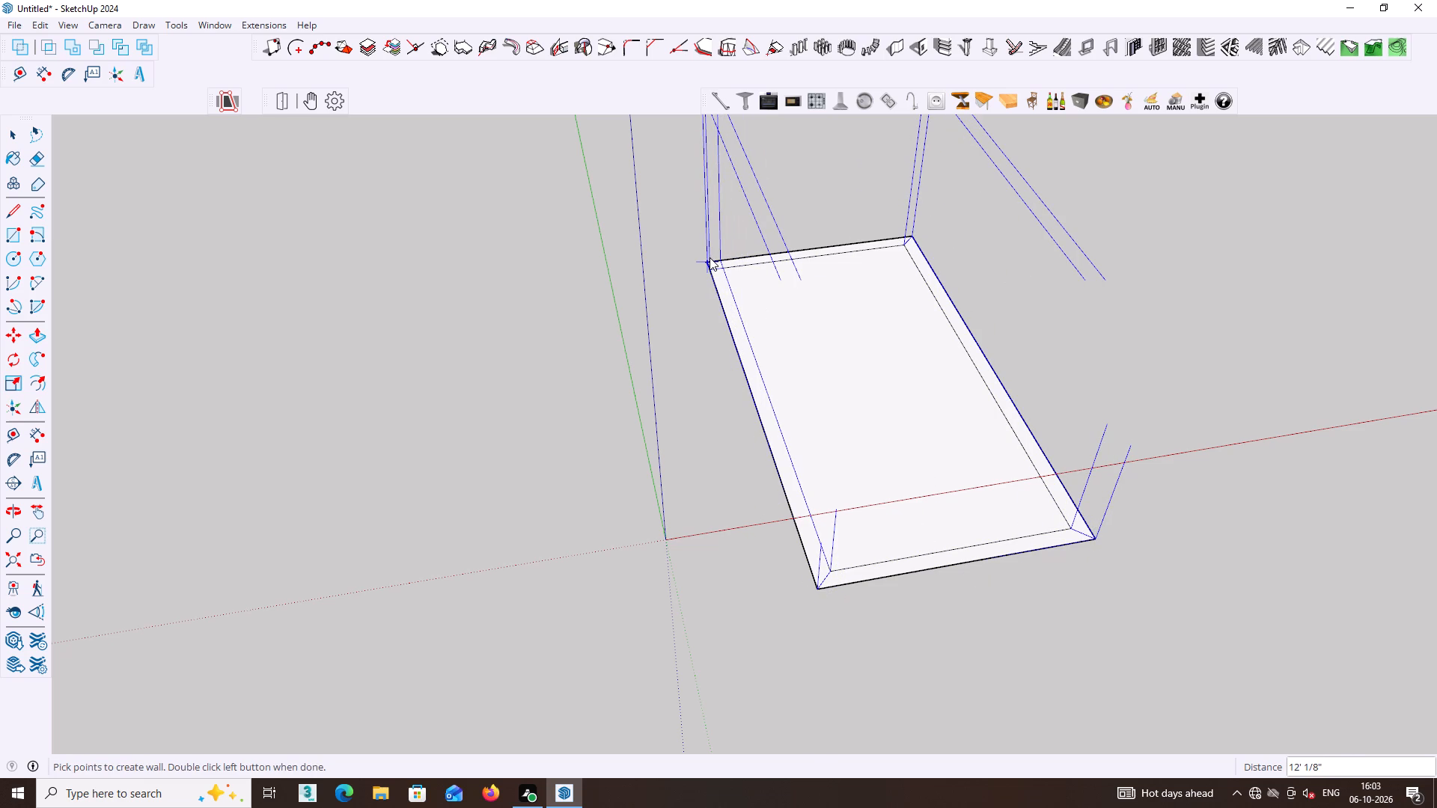
pyautogui.click(708, 261)
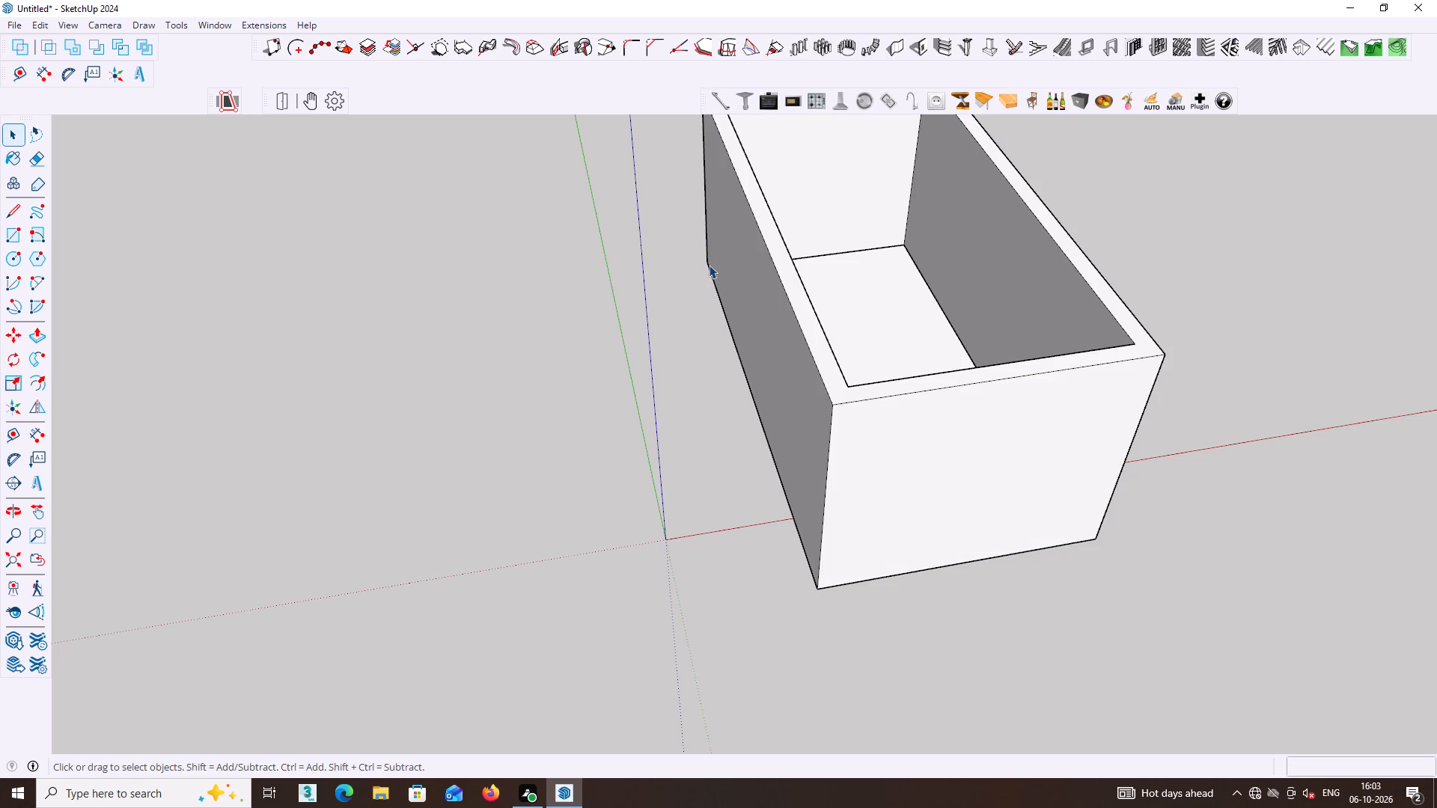
pyautogui.press('space')
pyautogui.press('space')
# Move all the wall geometry inside its group about 14' along the green axis, away from the origin.
pyautogui.scroll(-4, 956, 460)
pyautogui.moveTo(1008, 514); pyautogui.dragTo(1140, 489, button='middle')
pyautogui.moveTo(1140, 489); pyautogui.dragTo(1283, 486, button='middle')
pyautogui.moveTo(1009, 449); pyautogui.dragTo(880, 395, button='middle')
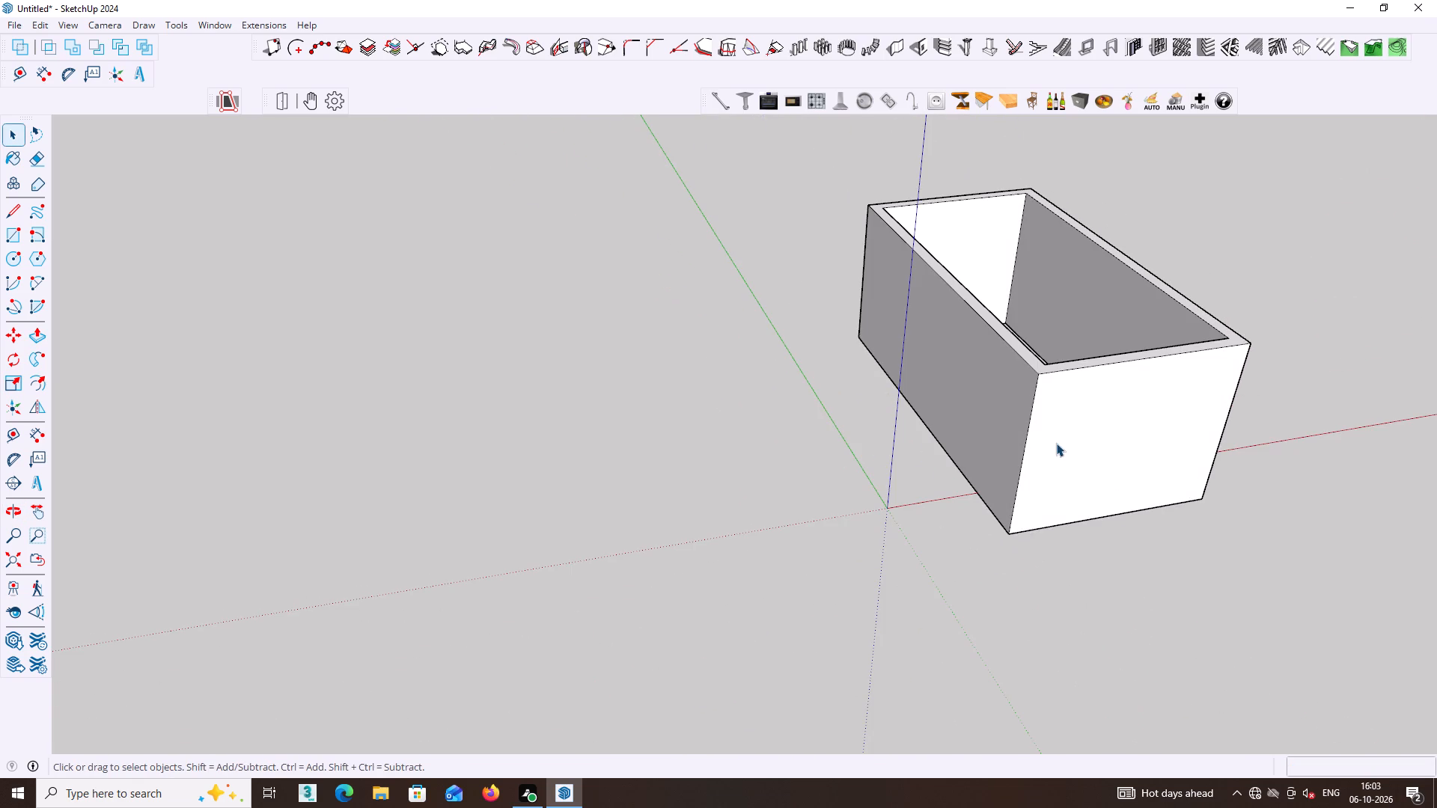
pyautogui.doubleClick(1056, 443)
pyautogui.moveTo(1120, 420); pyautogui.dragTo(1106, 473, button='middle')
pyautogui.click(1243, 263)
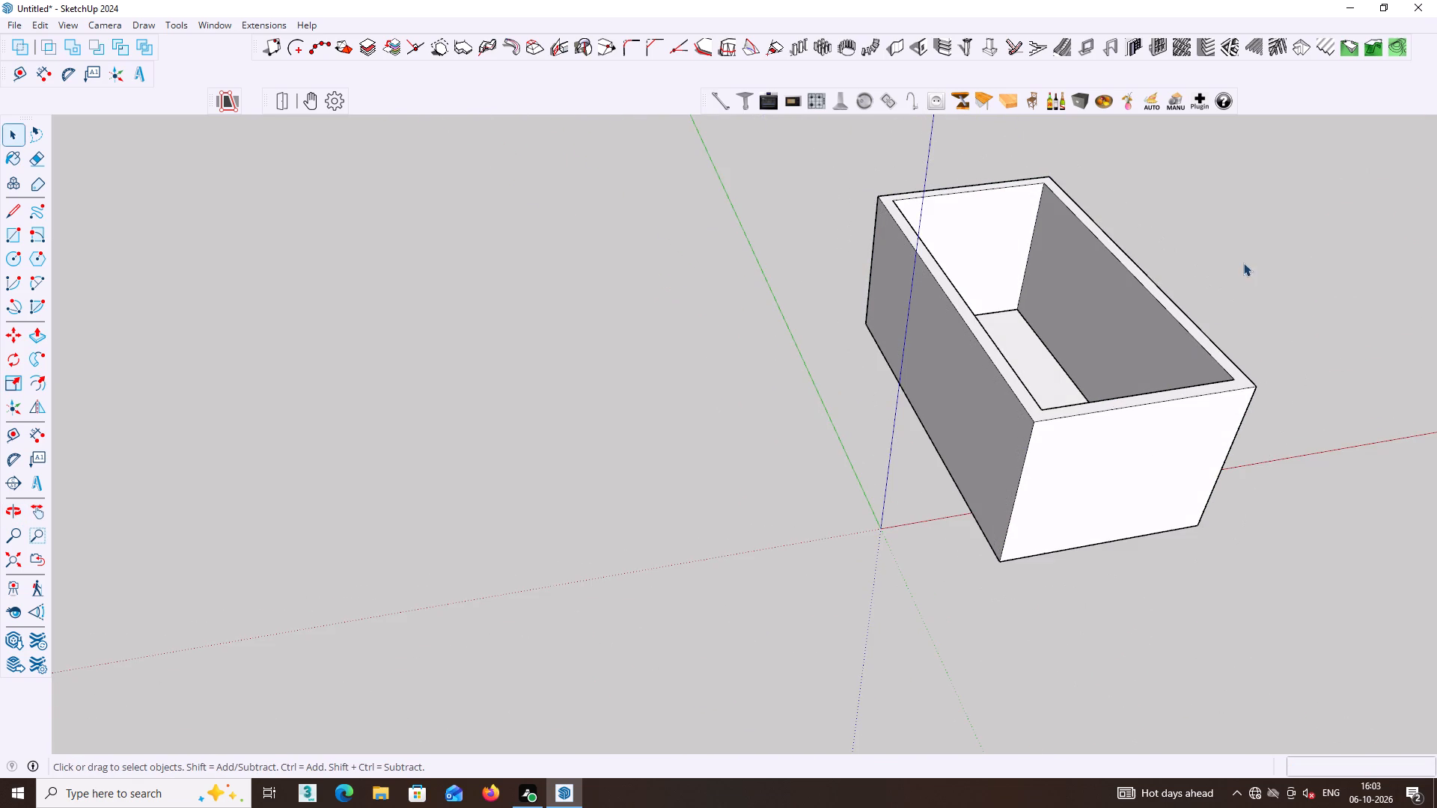
pyautogui.doubleClick(1044, 435)
pyautogui.click(1044, 435)
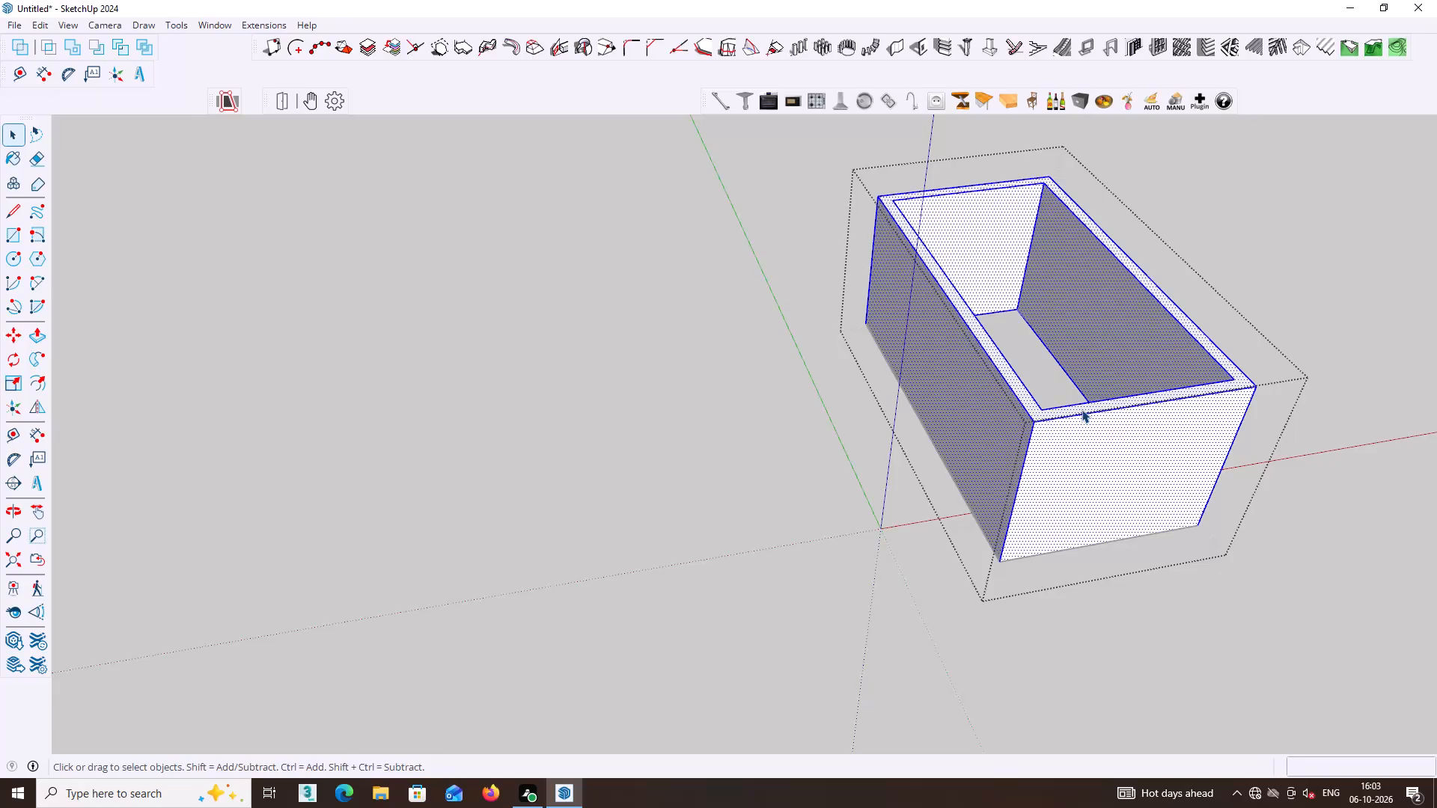
pyautogui.press('m')
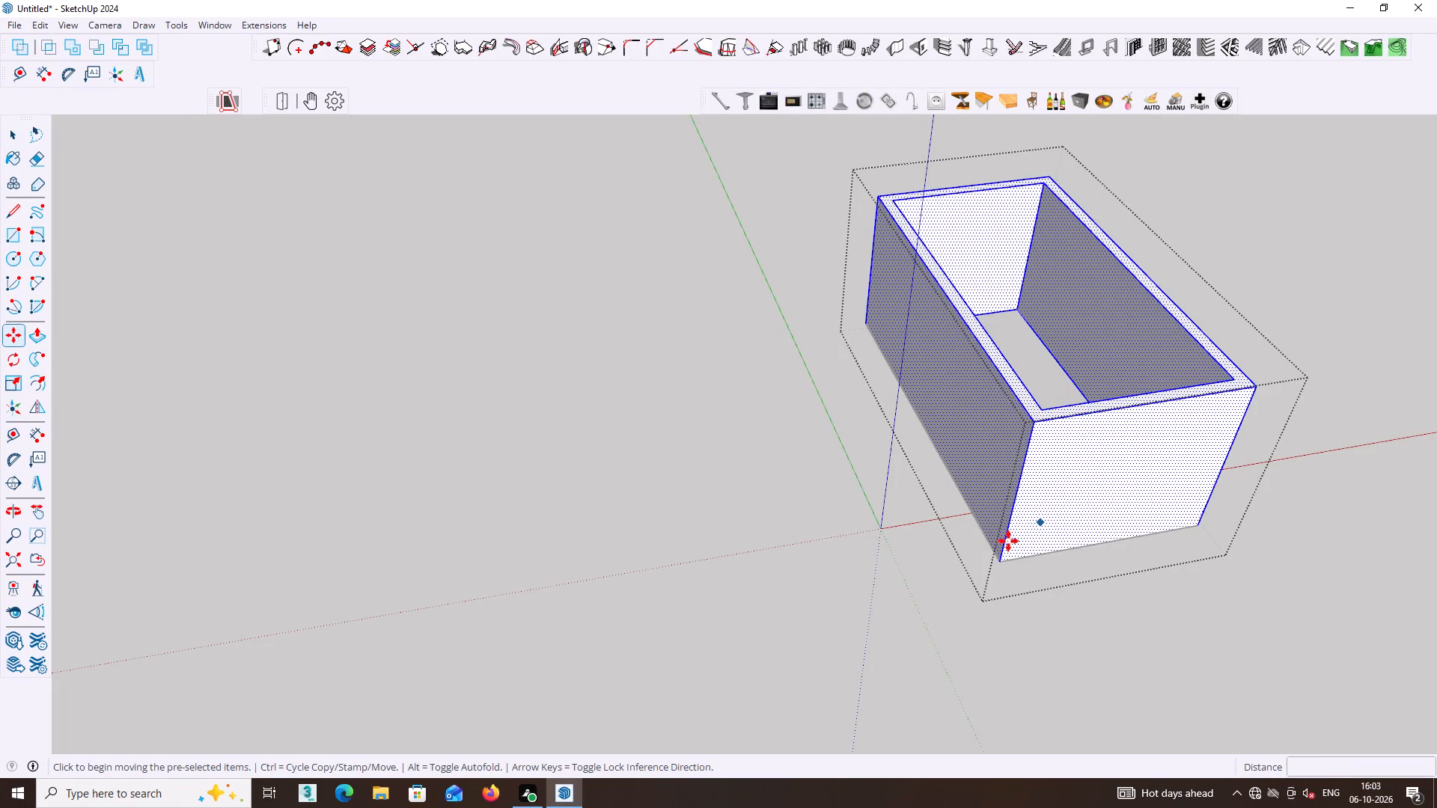
pyautogui.click(999, 563)
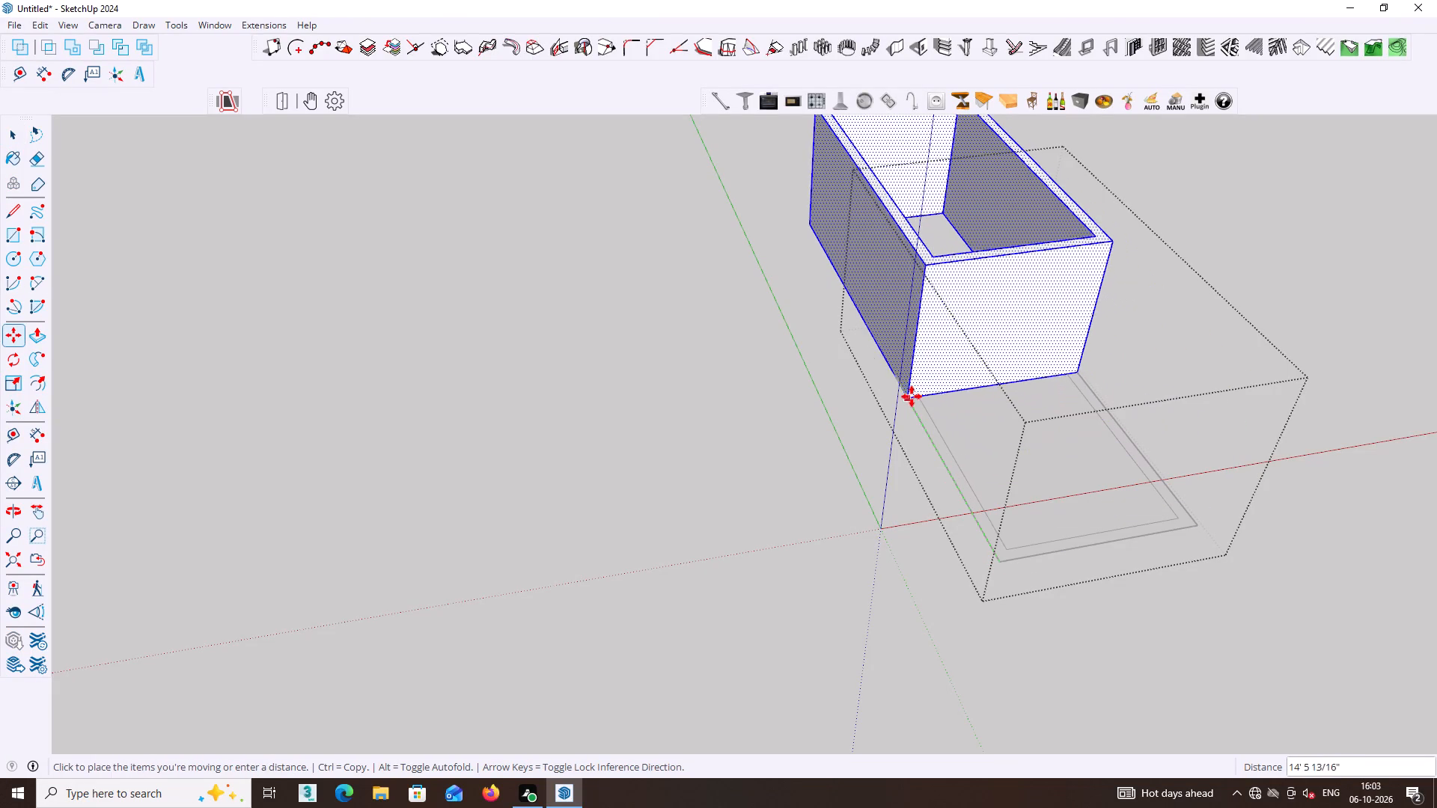
pyautogui.click(910, 400)
pyautogui.press('space')
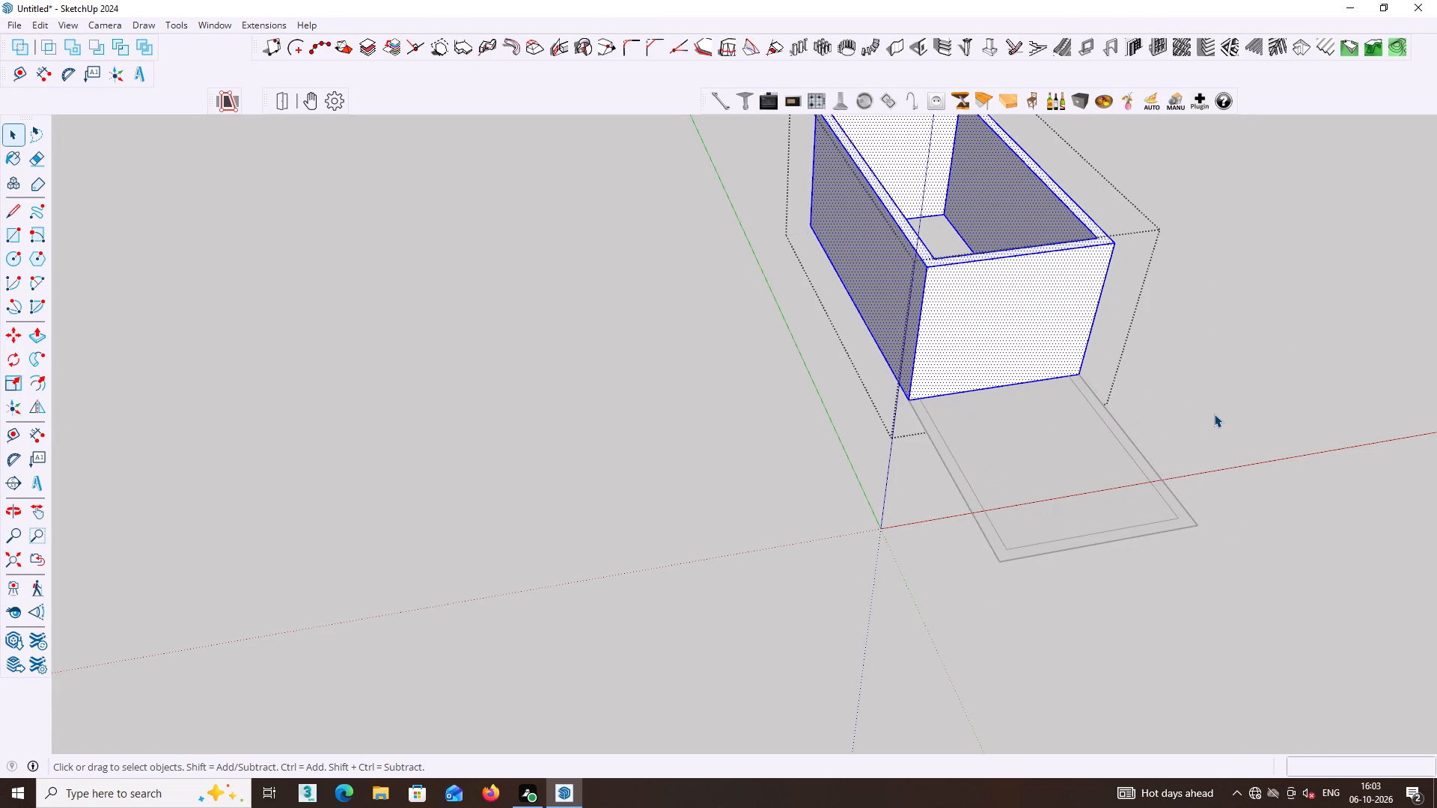
pyautogui.click(1214, 414)
# Move the whole base rectangle with its offset outline about 14' 3" along the green axis onto the walls' near bottom corner.
pyautogui.moveTo(1210, 414); pyautogui.dragTo(1194, 459, button='middle')
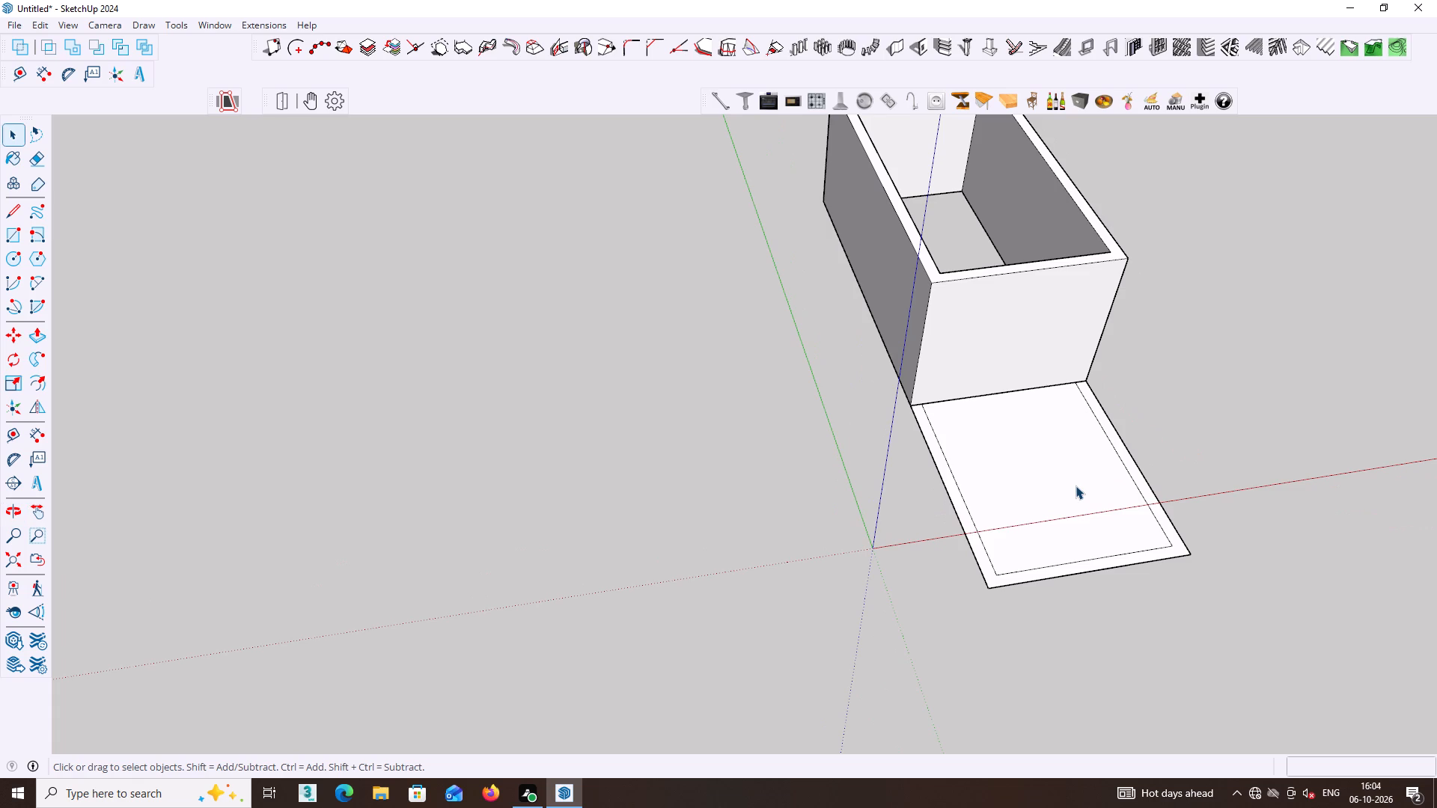
pyautogui.click(992, 496)
pyautogui.tripleClick(990, 498)
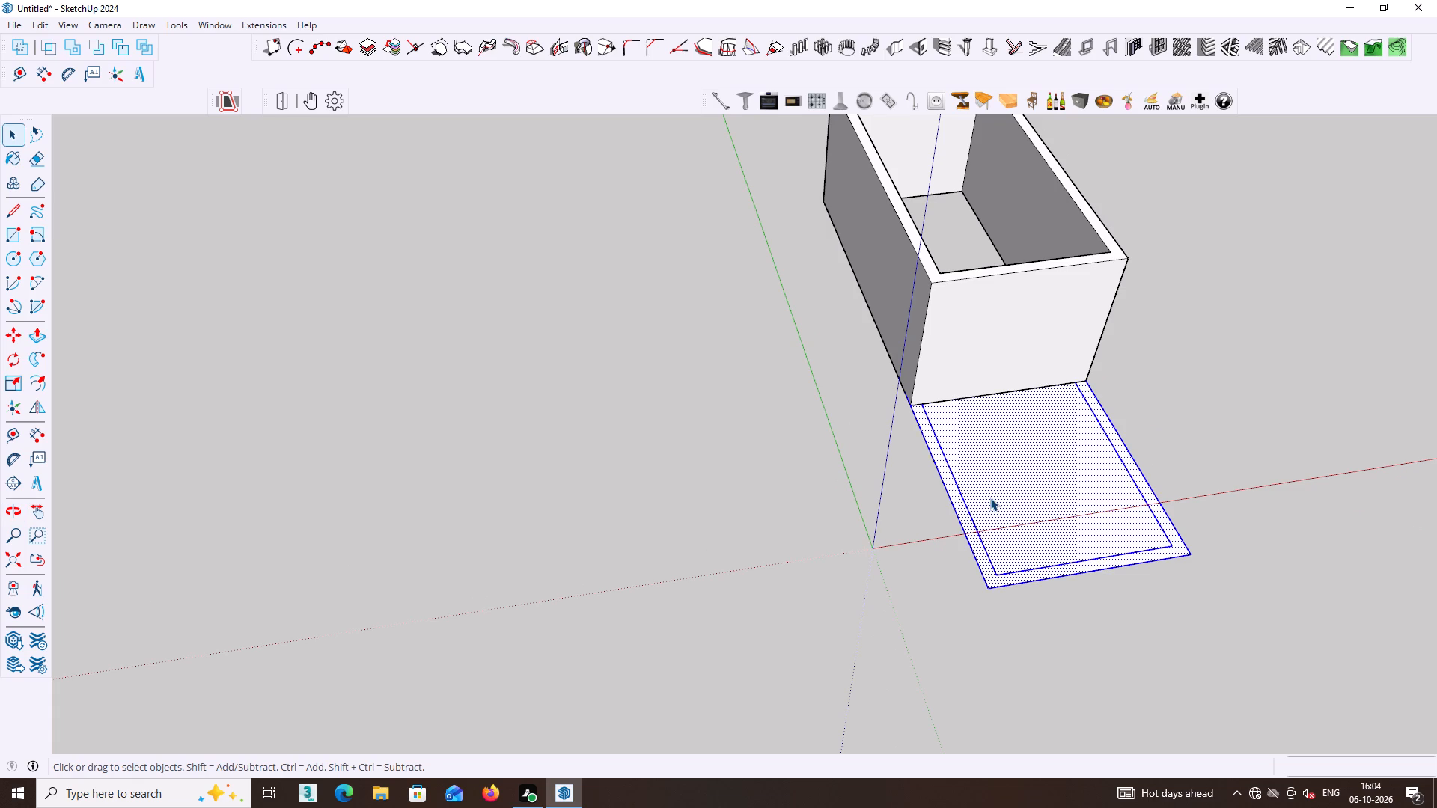
pyautogui.press('m')
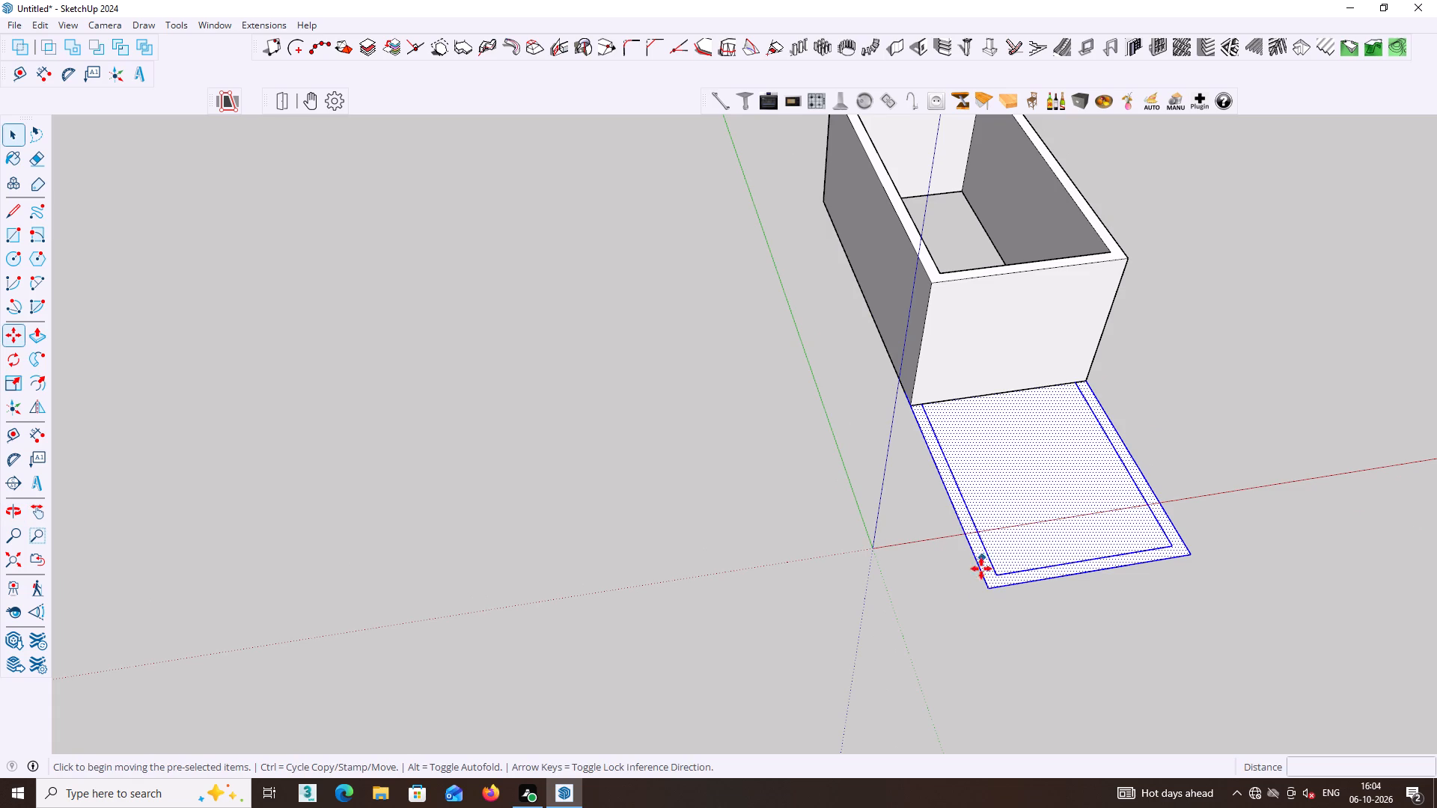
pyautogui.click(992, 592)
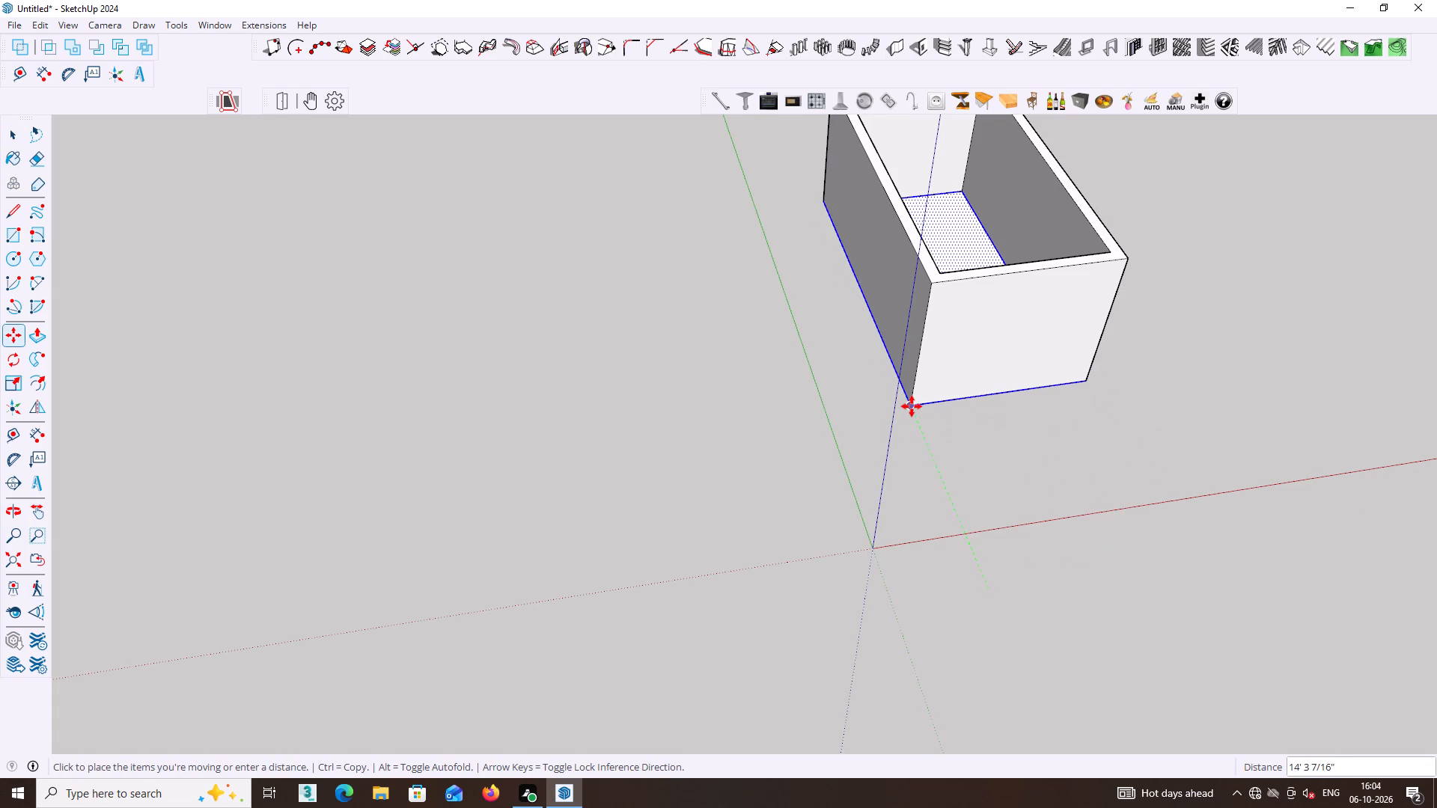
pyautogui.click(912, 406)
pyautogui.press('space')
pyautogui.click(1072, 469)
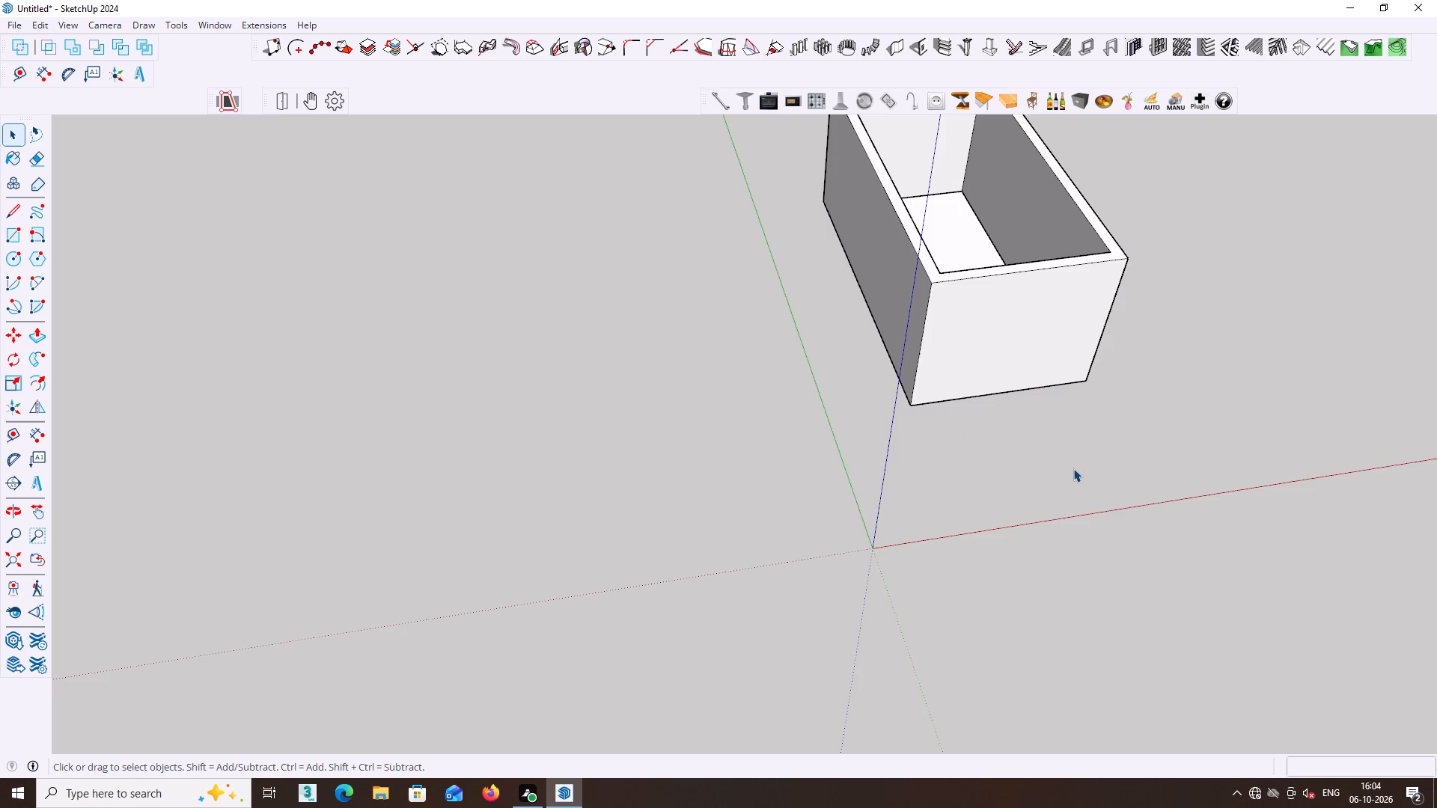
# Cut two 5' wide, 3' high openings about 12' 6" apart in the long wall beside the green axis with the 1001bit opening tool.
pyautogui.scroll(-3, 1073, 468)
pyautogui.keyDown('shift'); pyautogui.moveTo(1073, 451); pyautogui.dragTo(953, 446, button='middle'); pyautogui.keyUp('shift')
pyautogui.middleClick(953, 446)
pyautogui.middleClick(957, 448)
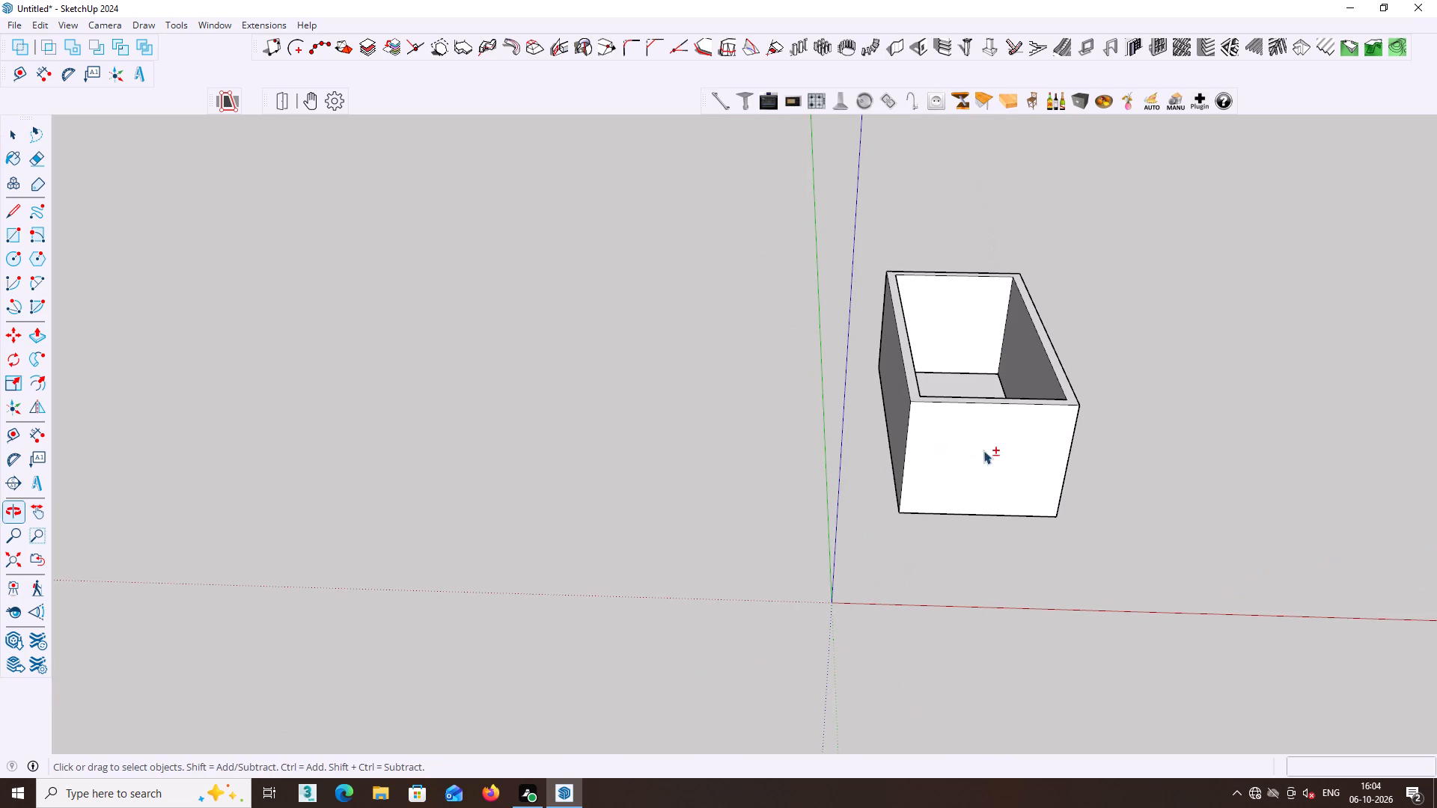
pyautogui.scroll(-2, 1117, 434)
pyautogui.moveTo(1141, 435); pyautogui.dragTo(1161, 405, button='middle')
pyautogui.scroll(2, 892, 357)
pyautogui.keyDown('shift'); pyautogui.moveTo(1052, 405); pyautogui.dragTo(962, 359, button='middle'); pyautogui.keyUp('shift')
pyautogui.scroll(1, 962, 364)
pyautogui.moveTo(960, 362); pyautogui.dragTo(951, 358, button='middle')
pyautogui.scroll(2, 953, 361)
pyautogui.moveTo(954, 364); pyautogui.dragTo(986, 419, button='middle')
pyautogui.moveTo(971, 417); pyautogui.dragTo(1319, 398, button='middle')
pyautogui.moveTo(916, 384); pyautogui.dragTo(1098, 423, button='middle')
pyautogui.moveTo(759, 378); pyautogui.dragTo(888, 389, button='middle')
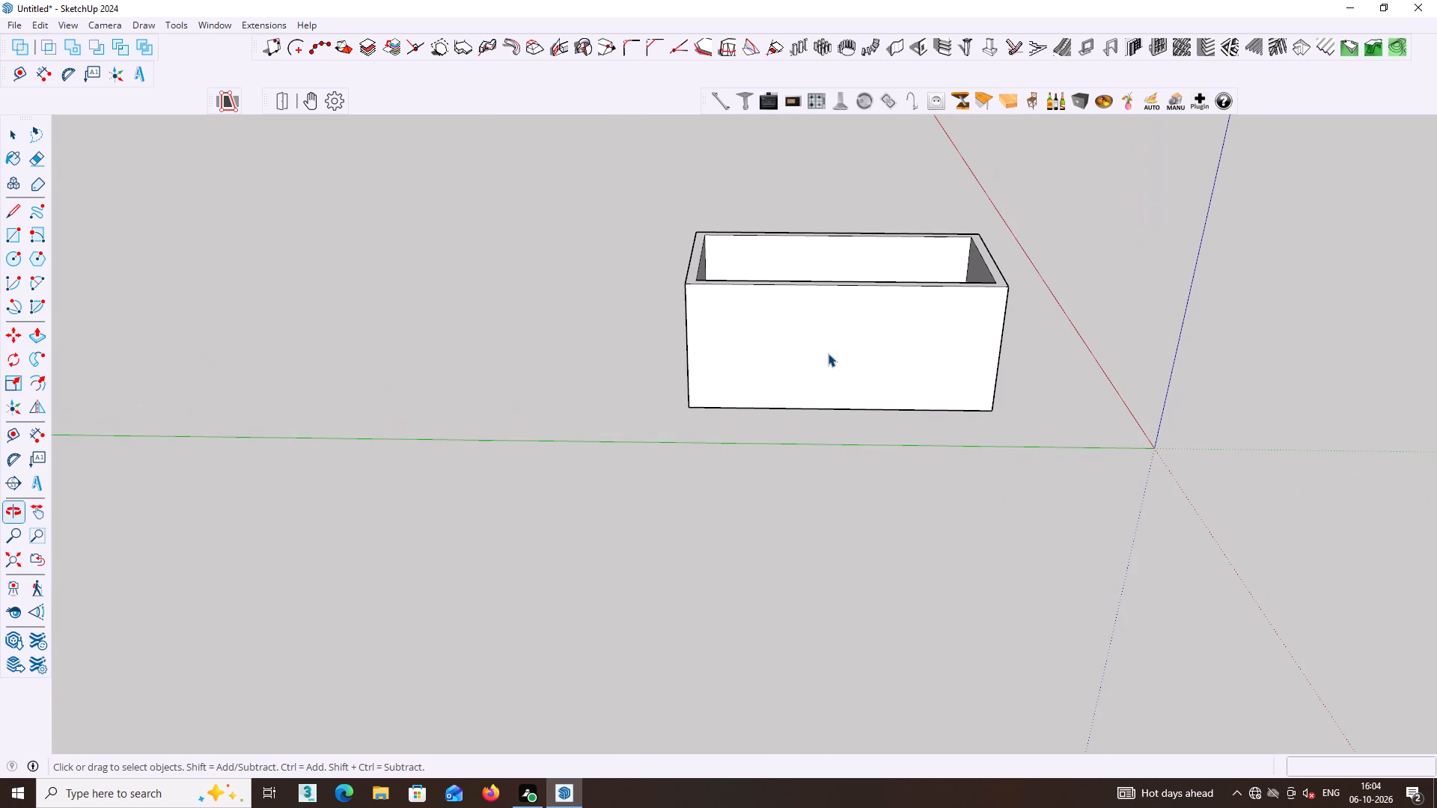
pyautogui.tripleClick(828, 352)
pyautogui.click(829, 352)
pyautogui.click(832, 368)
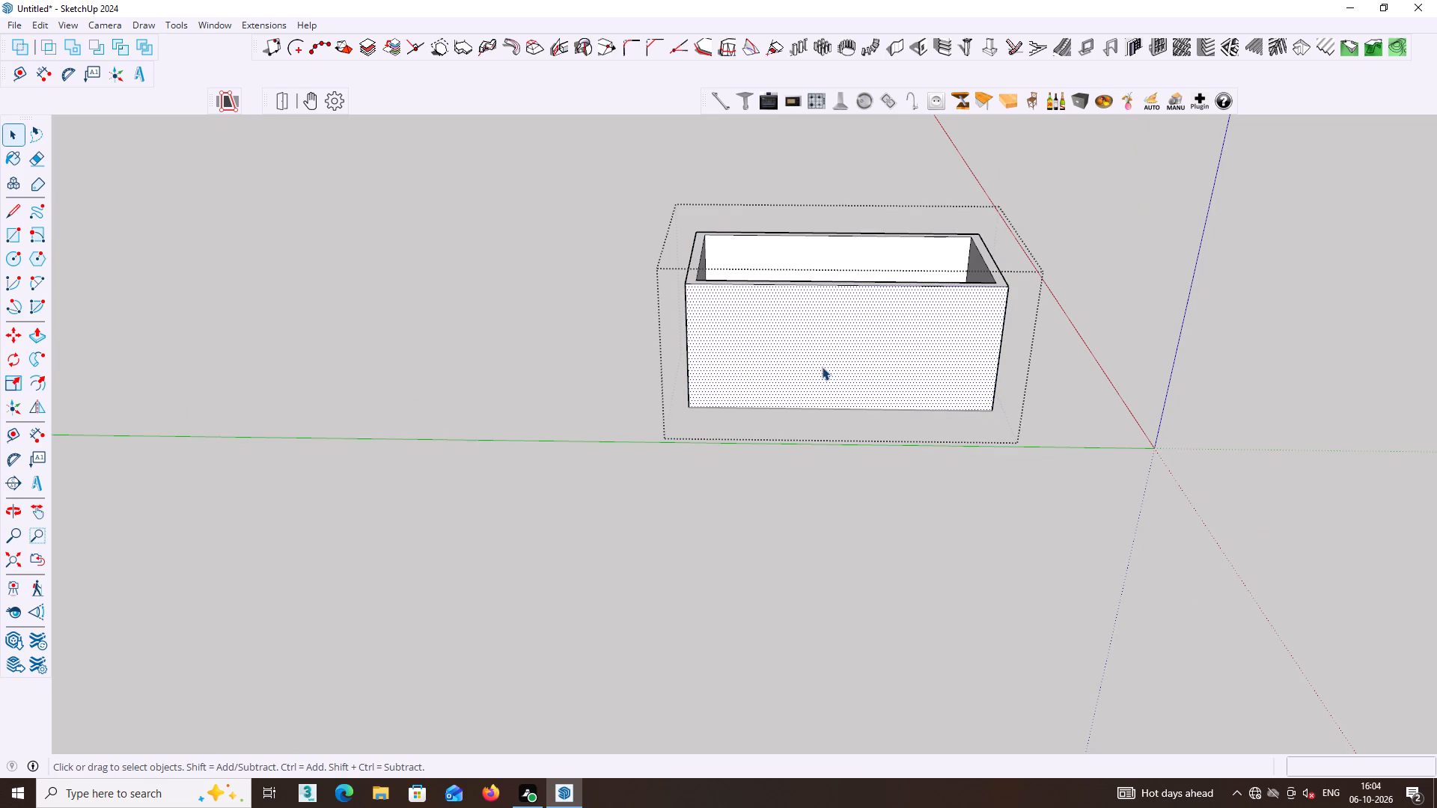
pyautogui.click(923, 49)
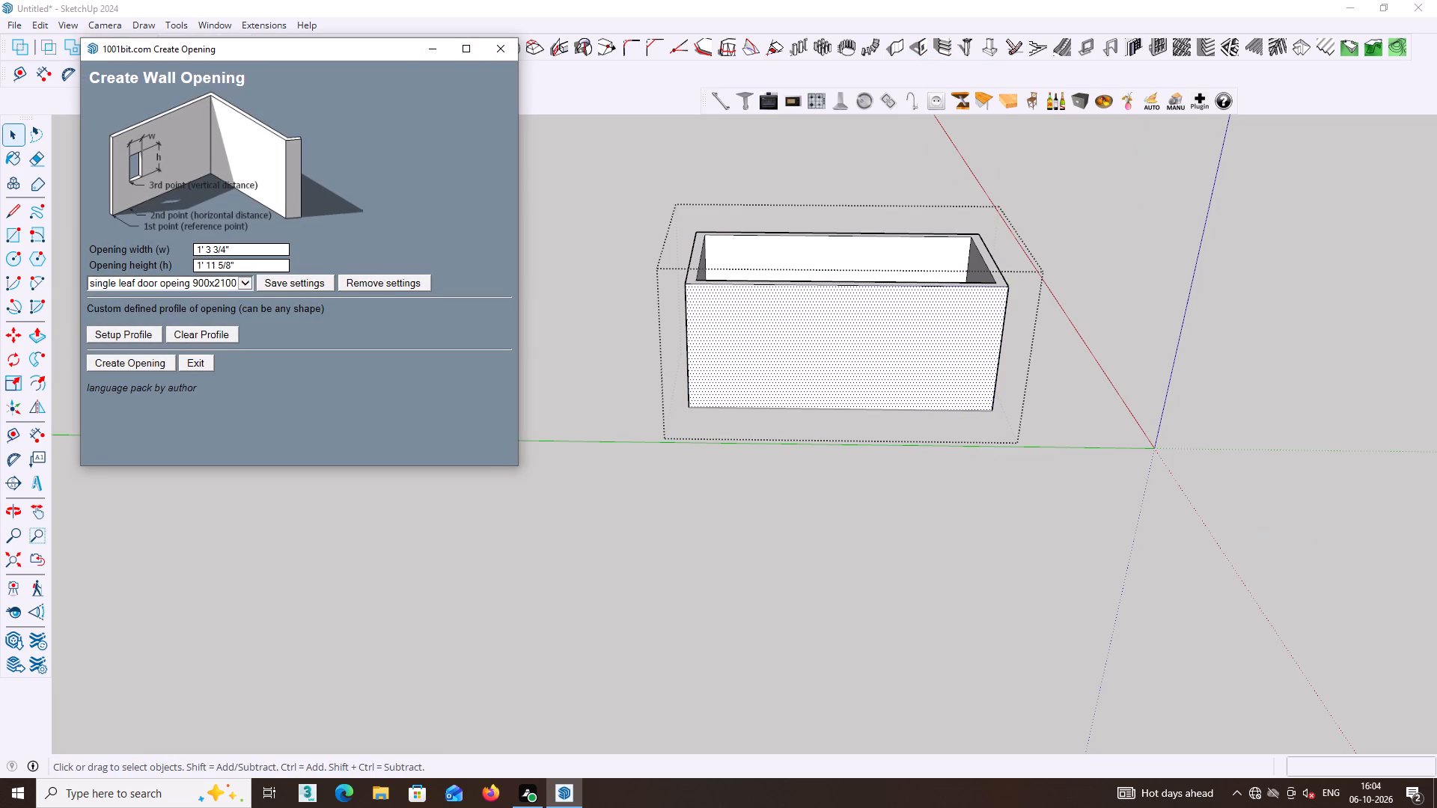
pyautogui.click(231, 251)
pyautogui.press('BackSpace')
pyautogui.write("5'")
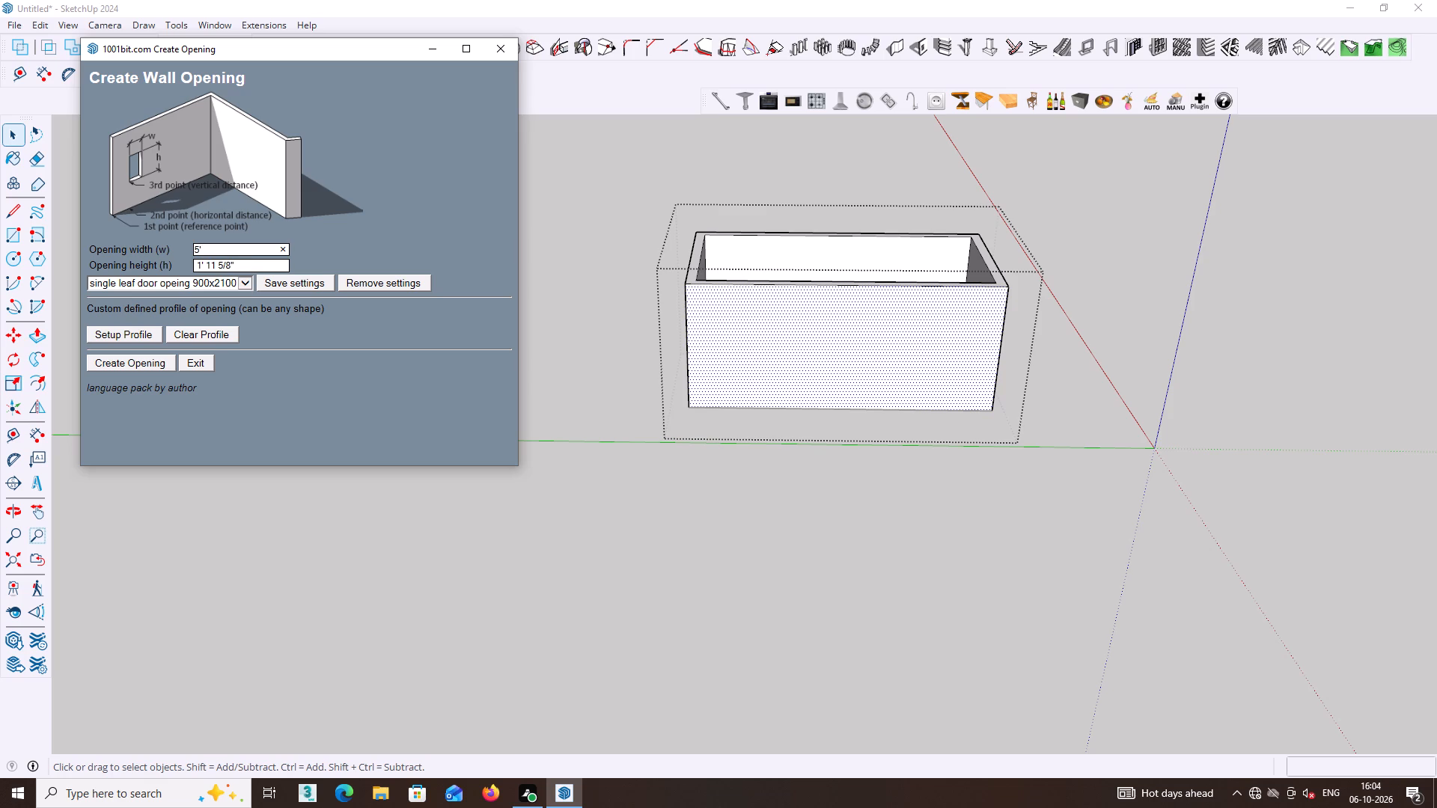
pyautogui.click(232, 262)
pyautogui.press('BackSpace')
pyautogui.write("3'")
pyautogui.press('Return')
pyautogui.click(146, 362)
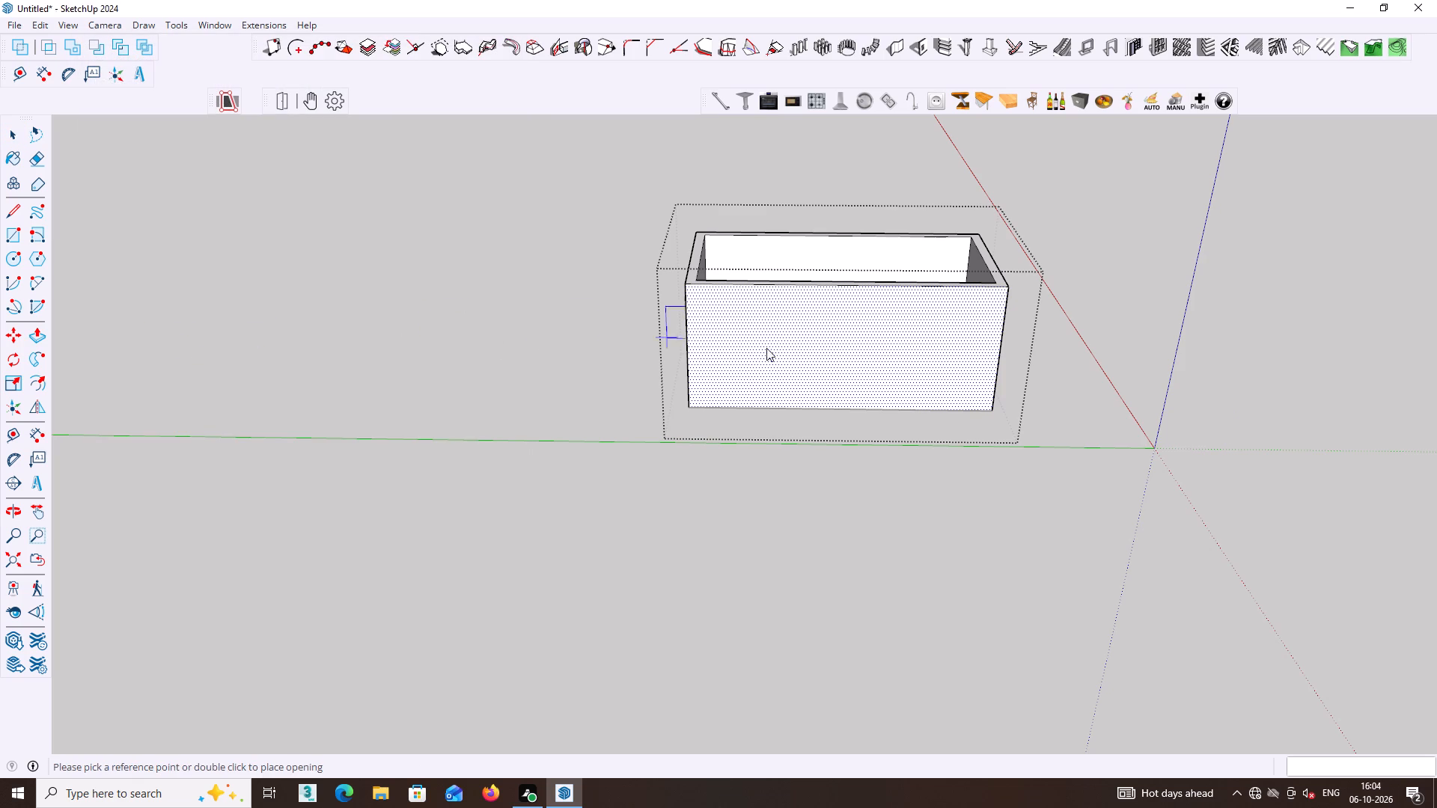
pyautogui.click(729, 358)
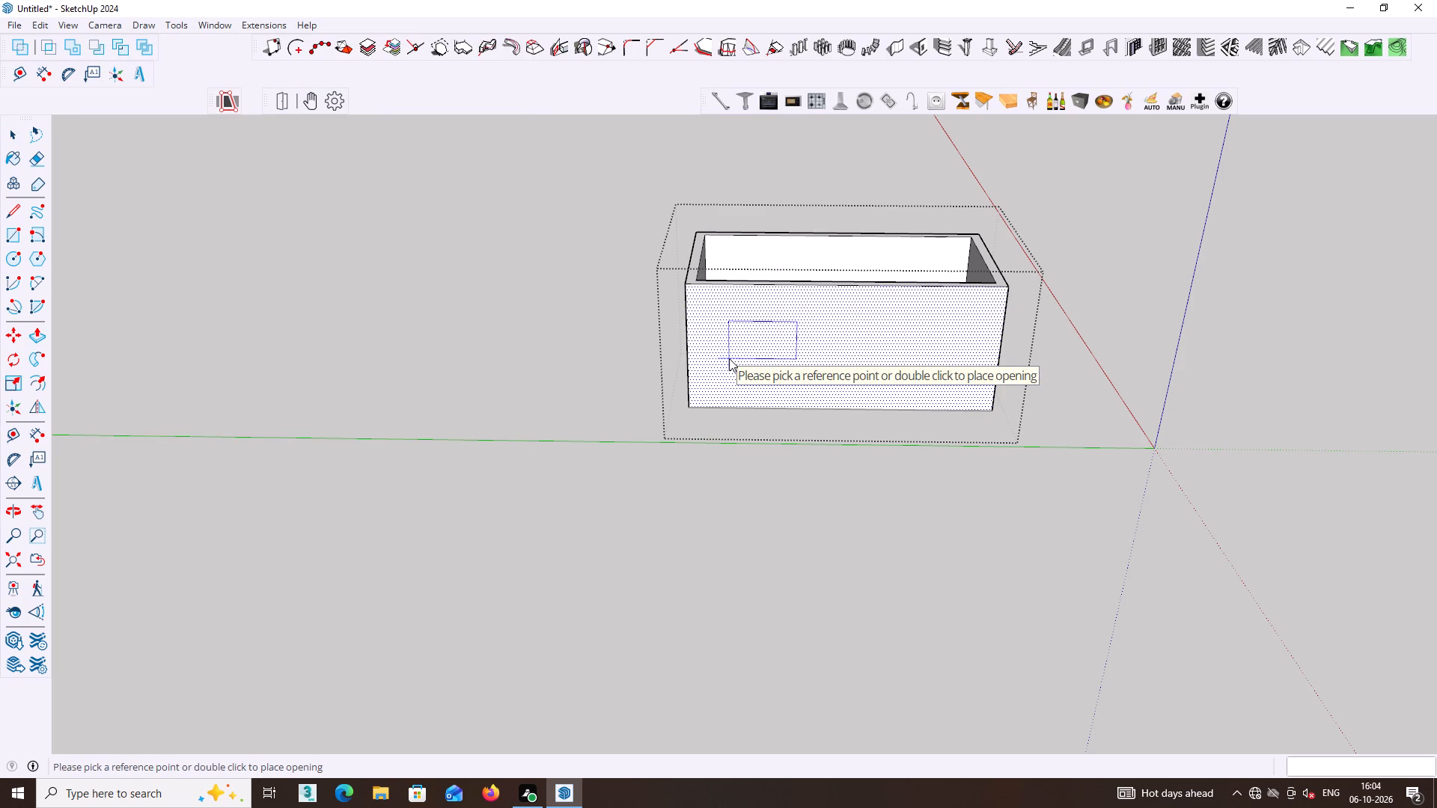
pyautogui.doubleClick(729, 358)
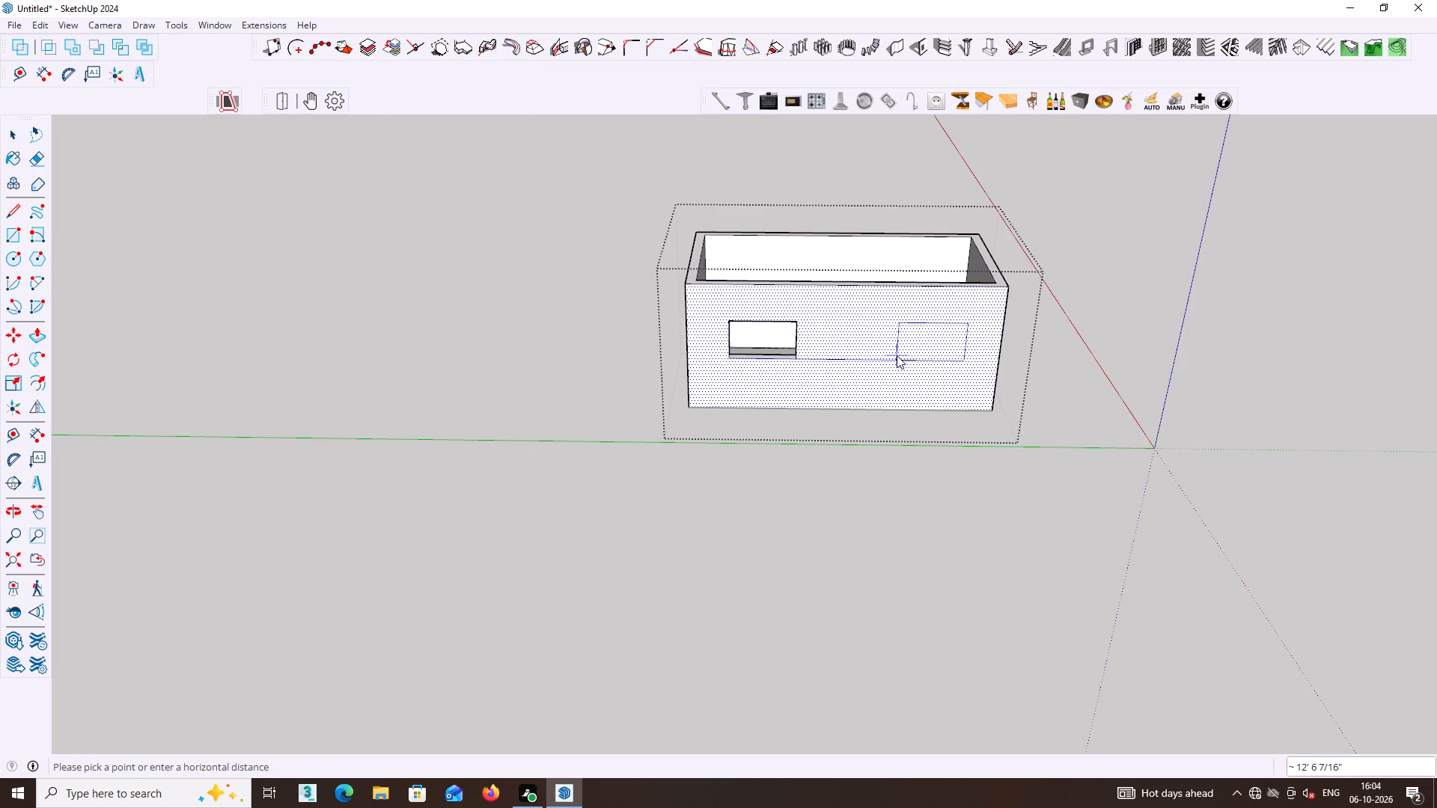
pyautogui.doubleClick(895, 355)
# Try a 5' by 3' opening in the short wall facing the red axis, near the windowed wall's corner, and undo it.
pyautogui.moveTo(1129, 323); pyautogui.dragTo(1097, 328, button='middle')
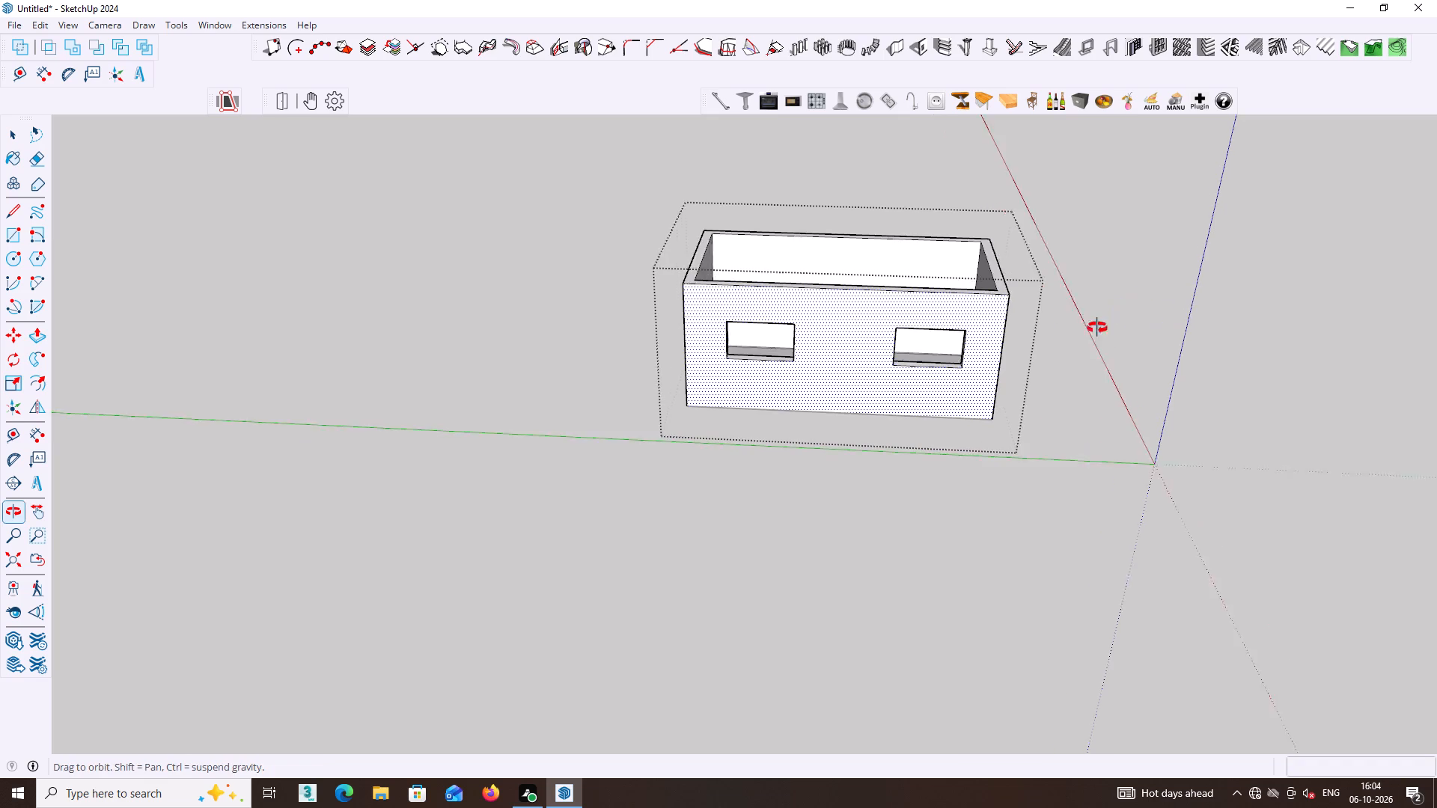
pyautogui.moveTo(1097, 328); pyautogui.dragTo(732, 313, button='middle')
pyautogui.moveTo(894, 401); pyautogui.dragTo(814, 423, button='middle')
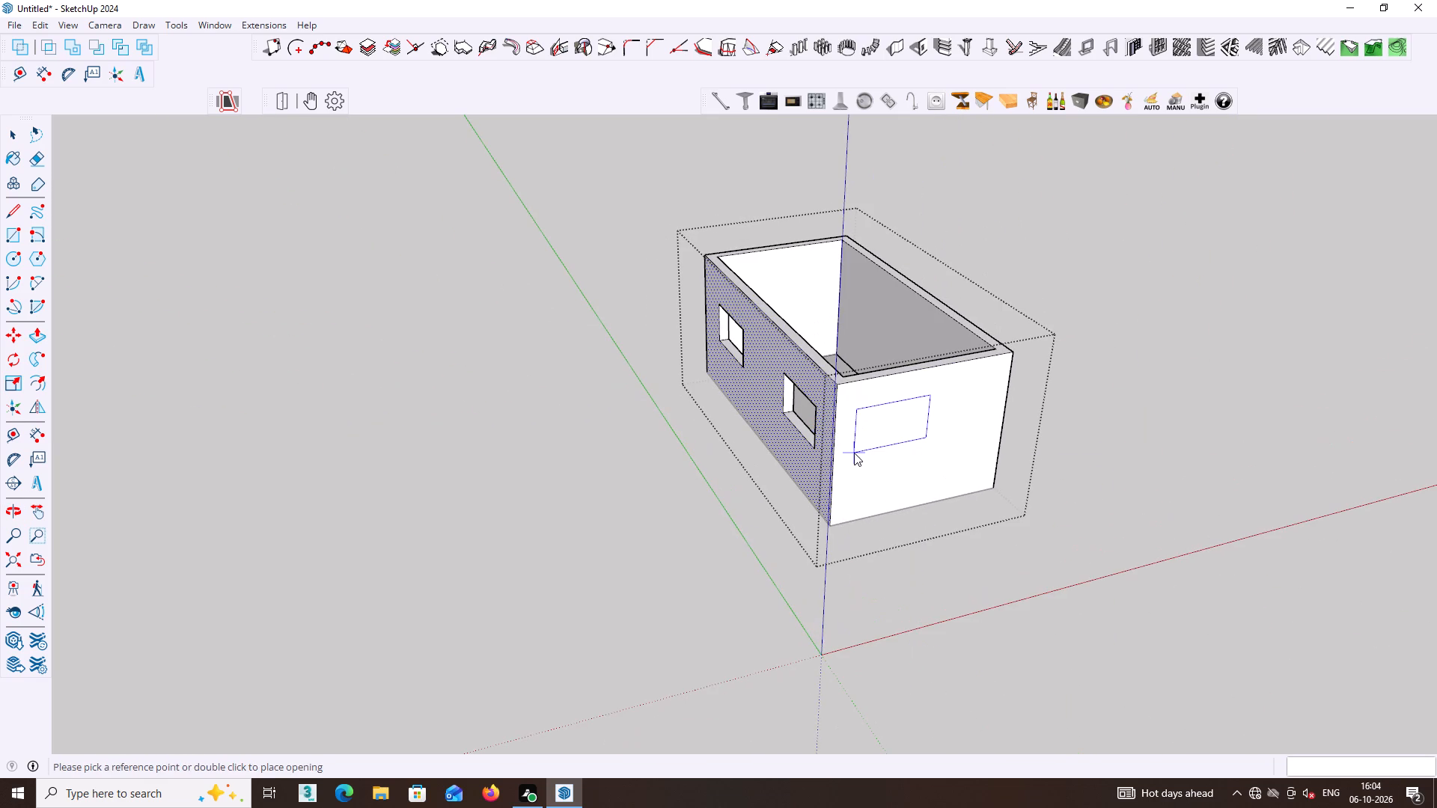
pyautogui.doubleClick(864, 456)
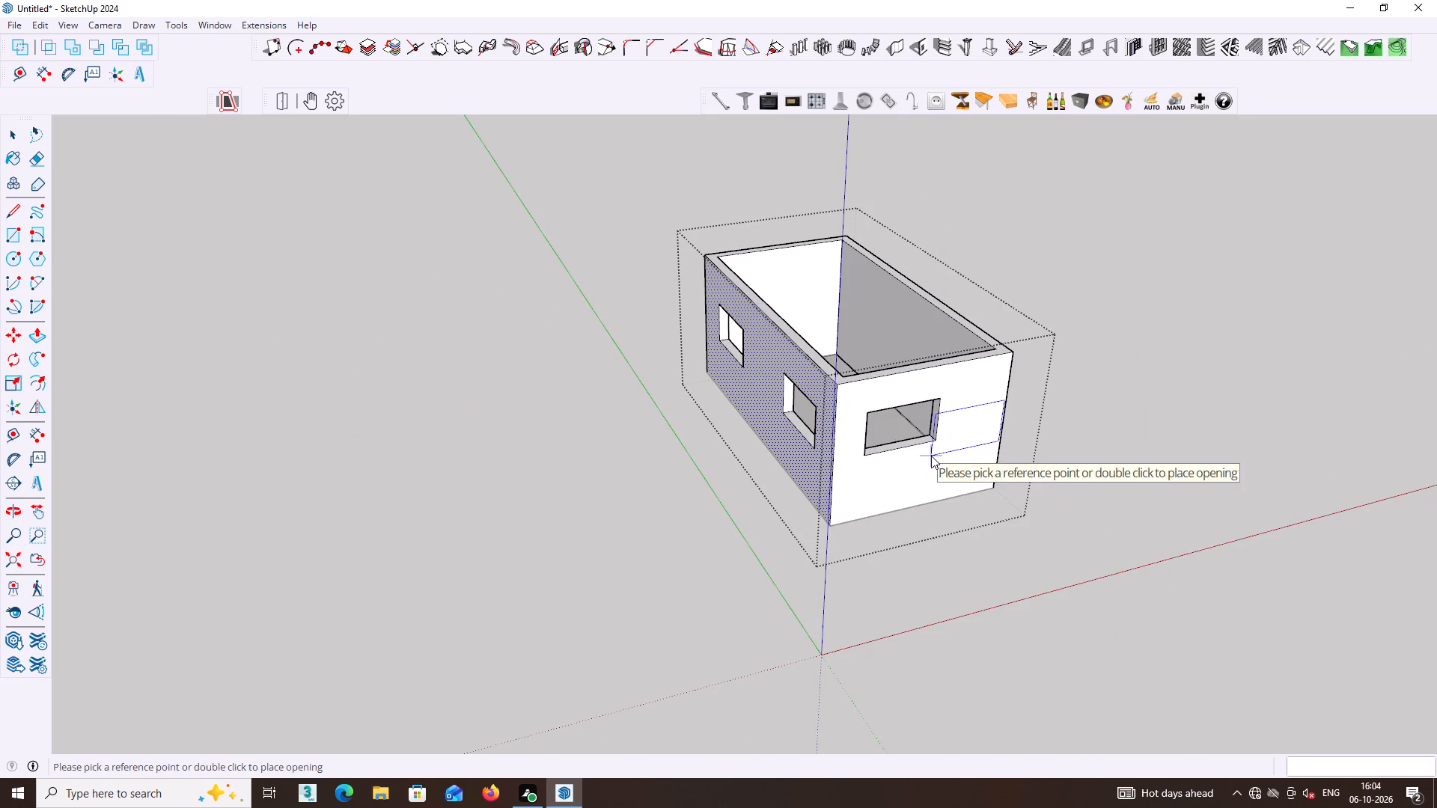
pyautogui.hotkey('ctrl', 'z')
# Cut one 5' by 3' opening in the short wall facing the red axis, close to the corner away from the windowed wall.
pyautogui.moveTo(949, 457); pyautogui.dragTo(799, 390, button='middle')
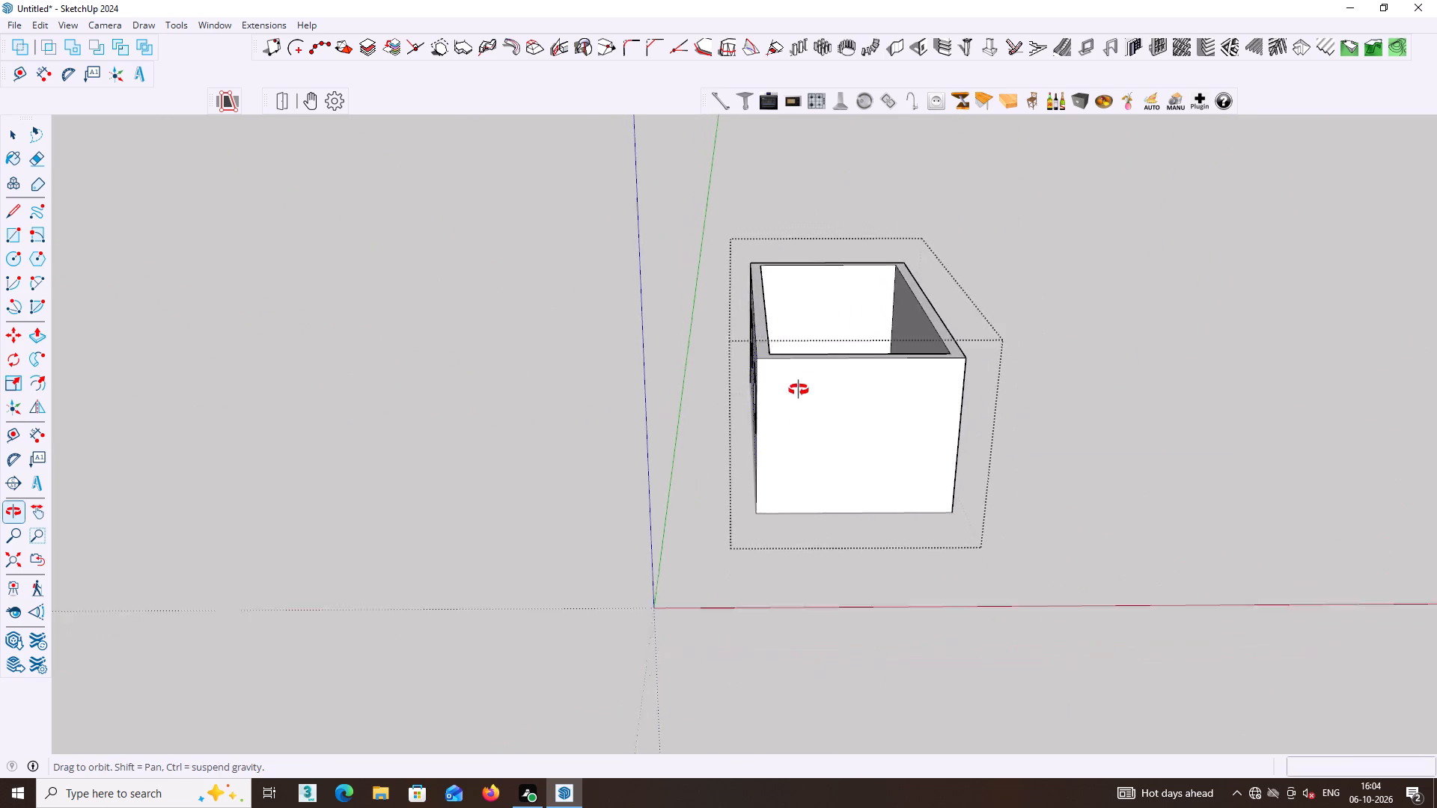
pyautogui.moveTo(799, 390); pyautogui.dragTo(797, 385, button='middle')
pyautogui.moveTo(842, 395); pyautogui.dragTo(826, 398, button='middle')
pyautogui.moveTo(849, 463); pyautogui.dragTo(838, 468, button='middle')
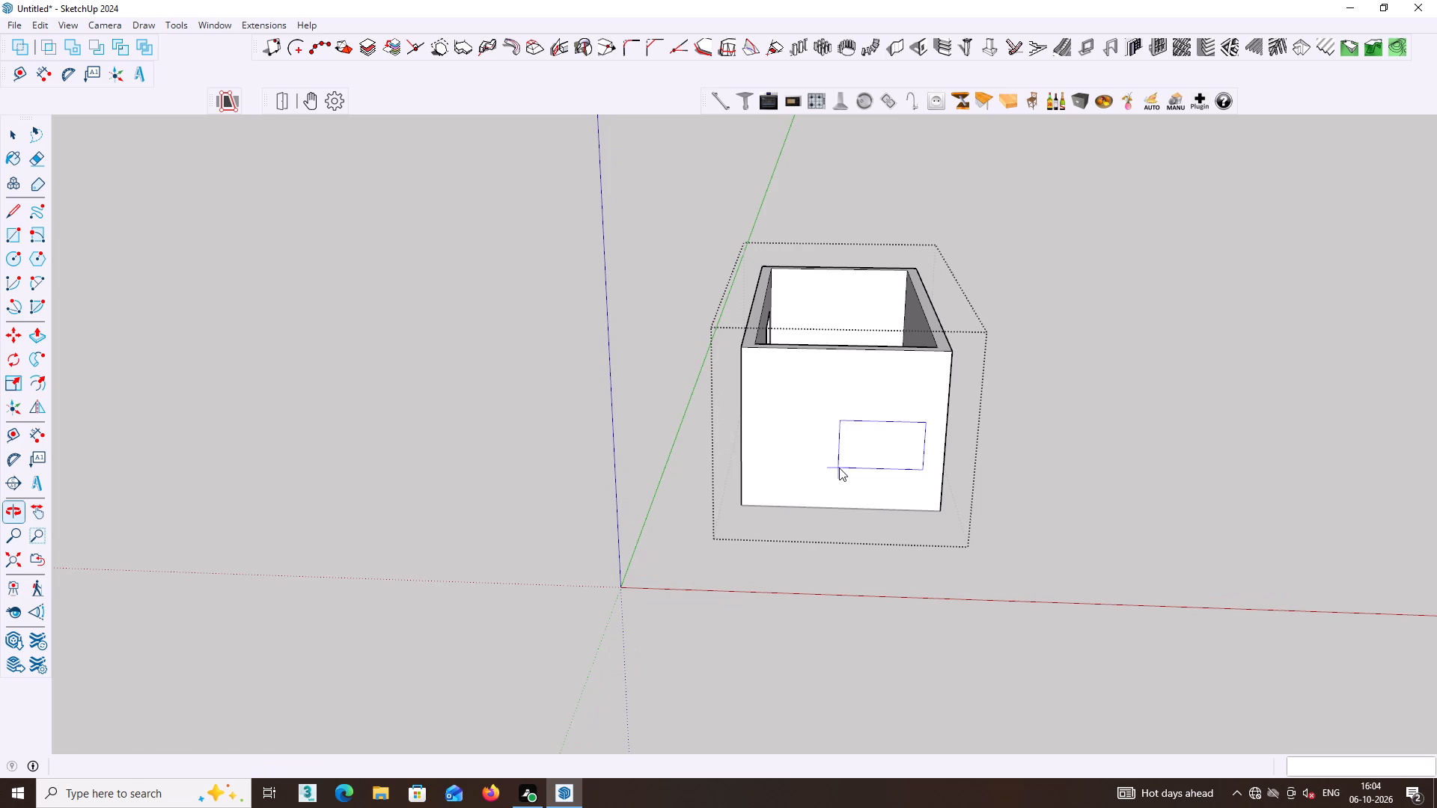
pyautogui.scroll(1, 840, 468)
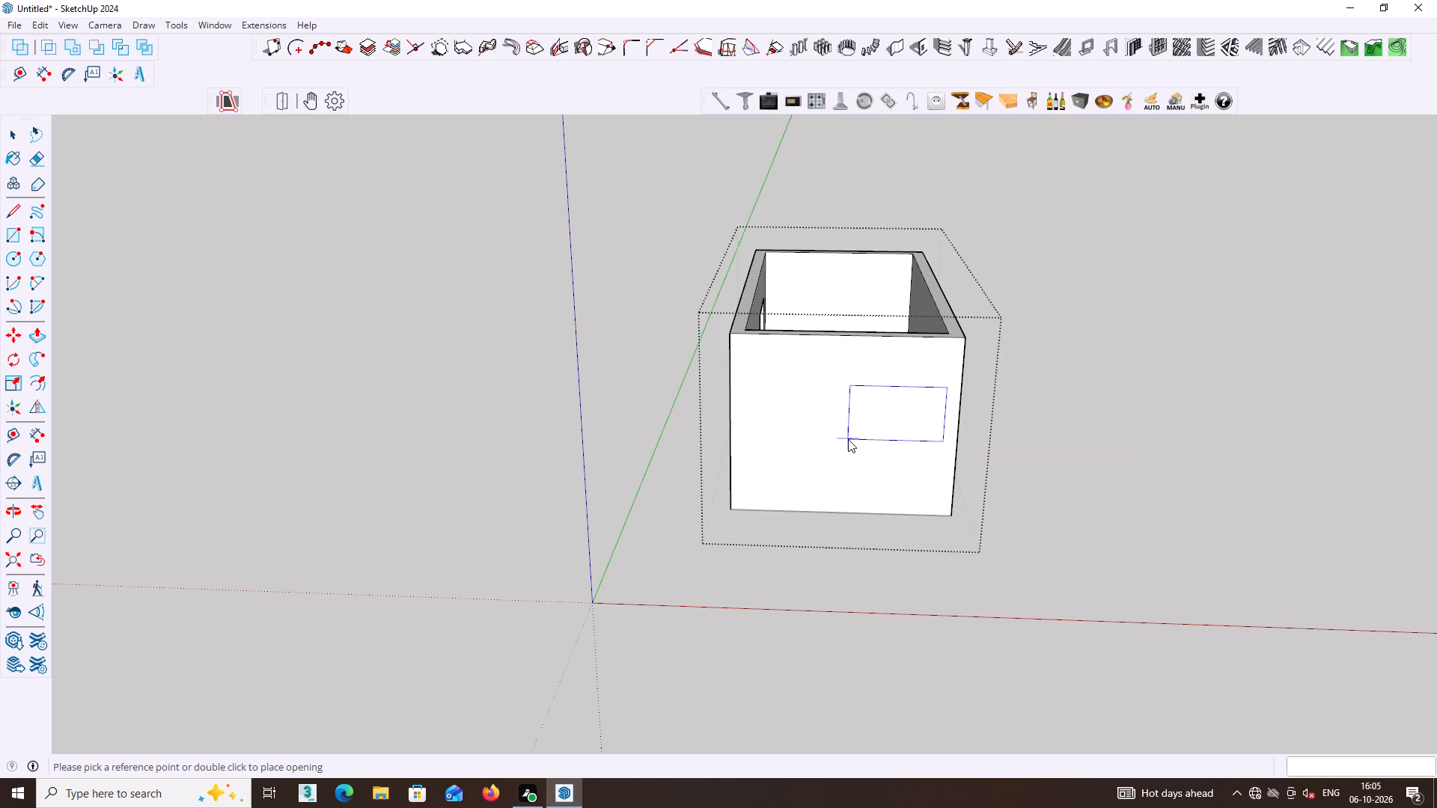
pyautogui.doubleClick(848, 439)
pyautogui.press('space')
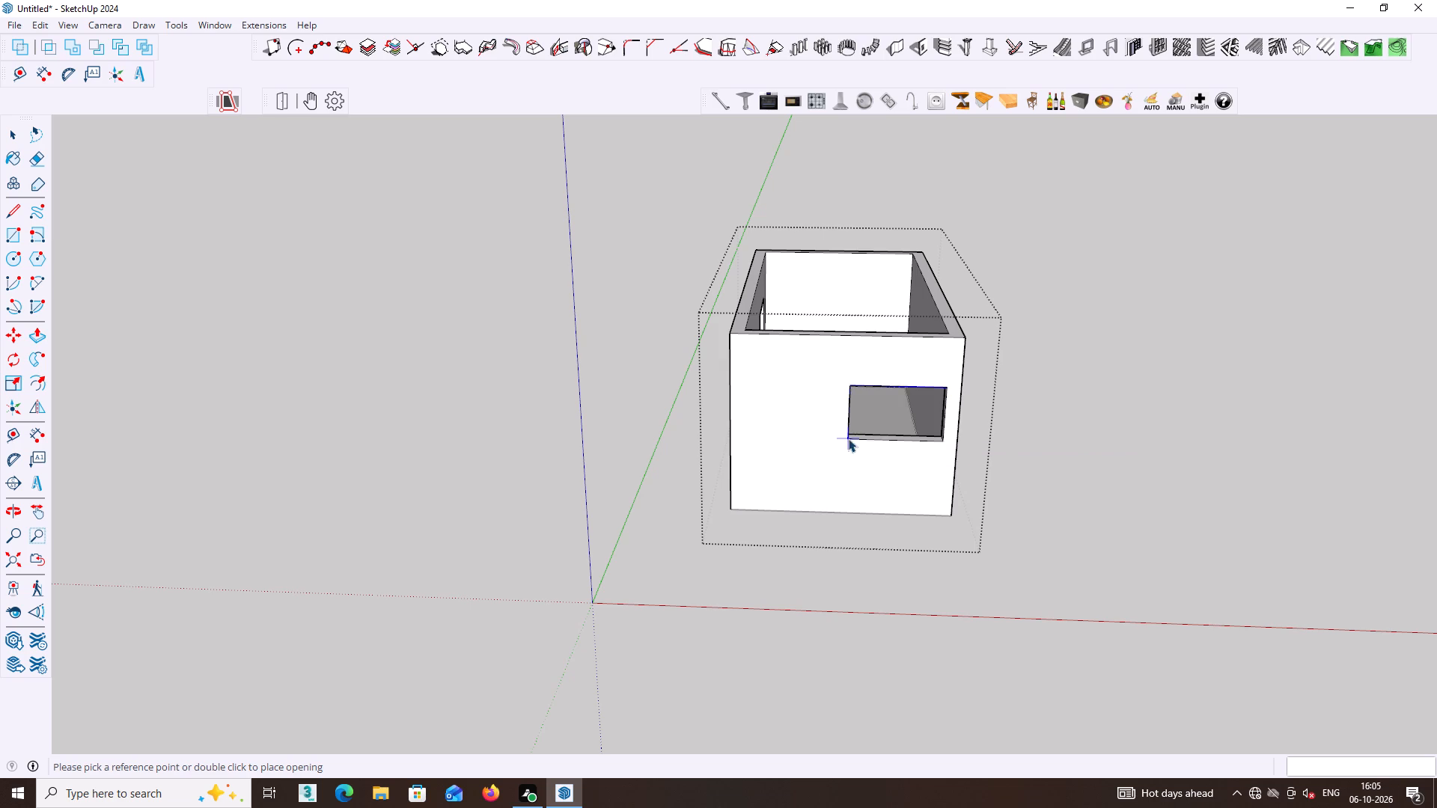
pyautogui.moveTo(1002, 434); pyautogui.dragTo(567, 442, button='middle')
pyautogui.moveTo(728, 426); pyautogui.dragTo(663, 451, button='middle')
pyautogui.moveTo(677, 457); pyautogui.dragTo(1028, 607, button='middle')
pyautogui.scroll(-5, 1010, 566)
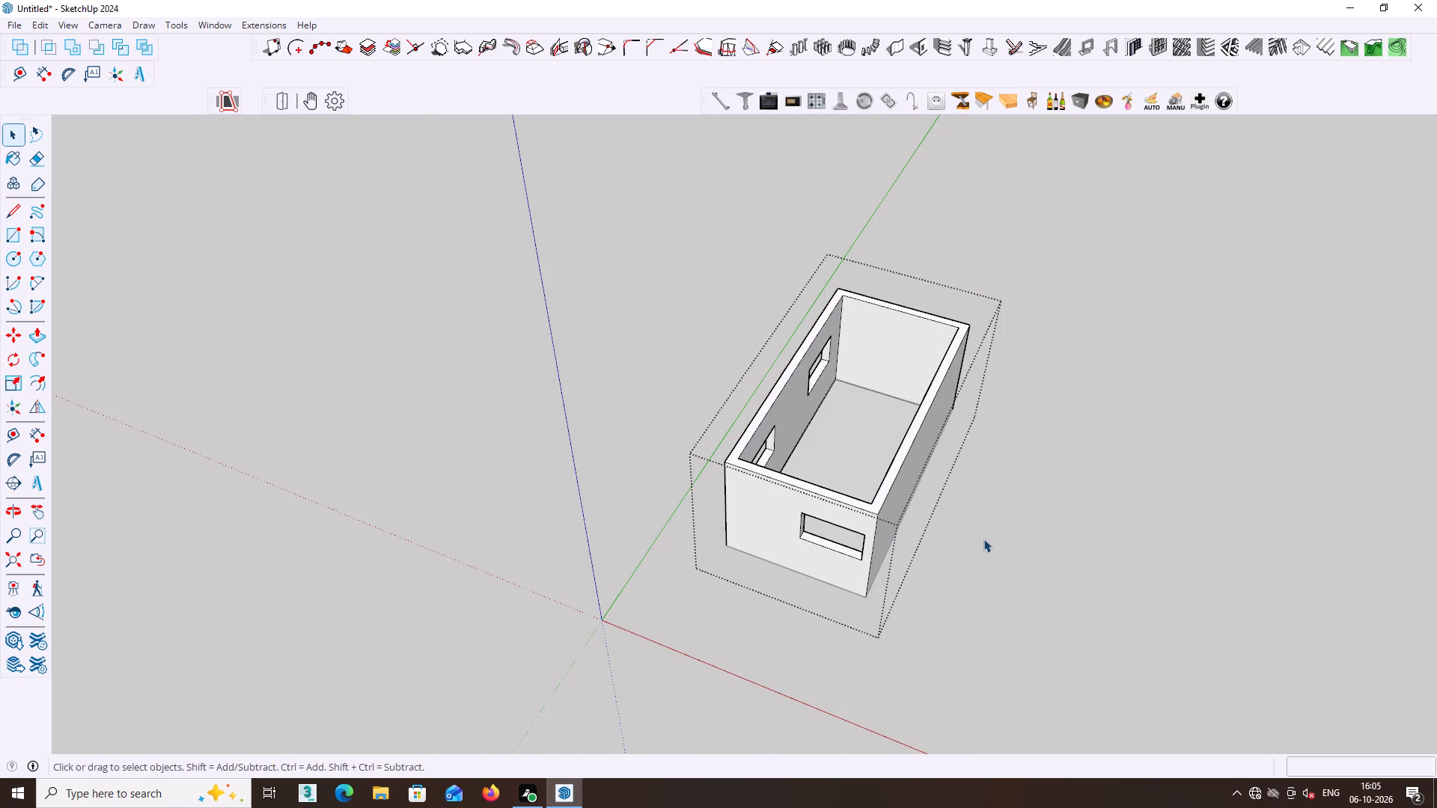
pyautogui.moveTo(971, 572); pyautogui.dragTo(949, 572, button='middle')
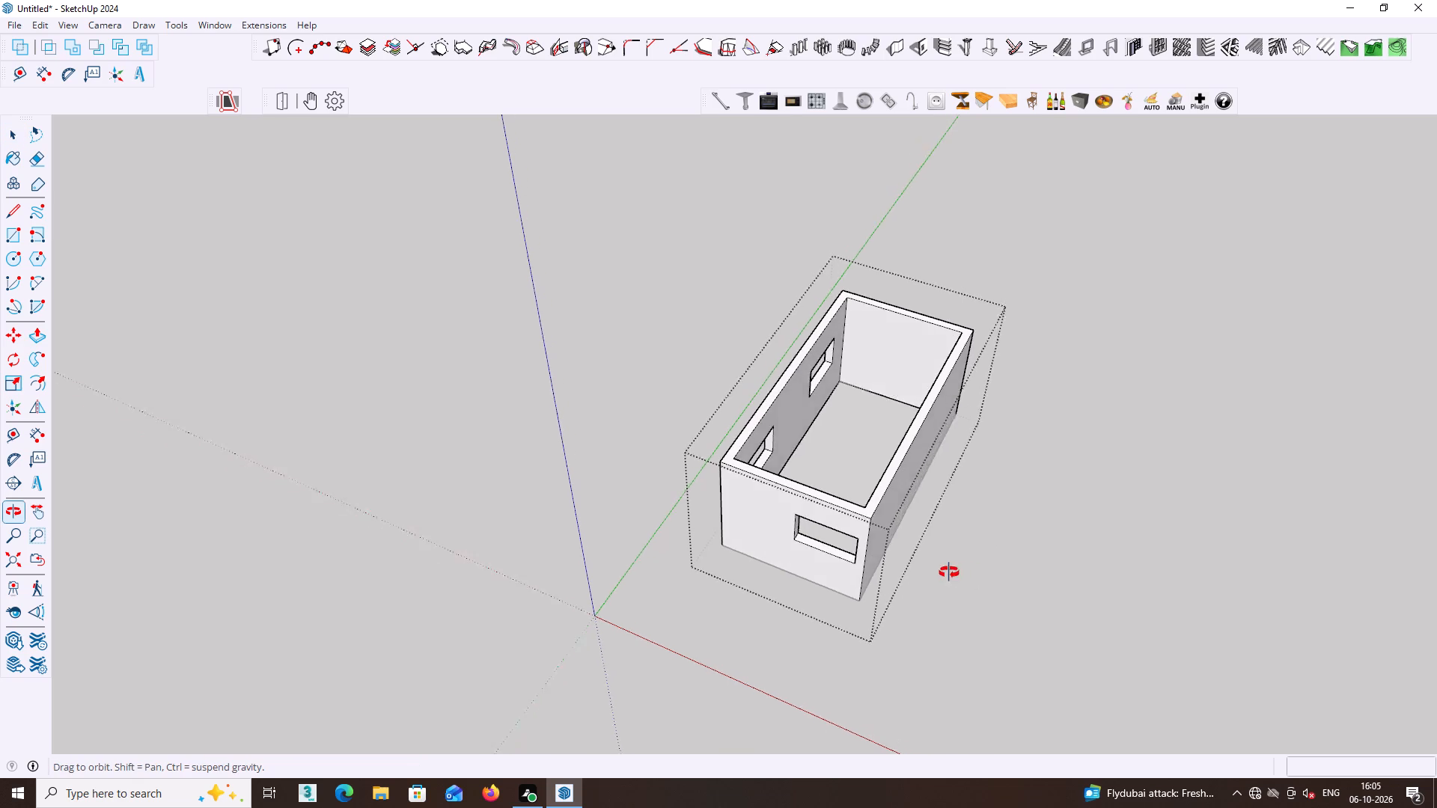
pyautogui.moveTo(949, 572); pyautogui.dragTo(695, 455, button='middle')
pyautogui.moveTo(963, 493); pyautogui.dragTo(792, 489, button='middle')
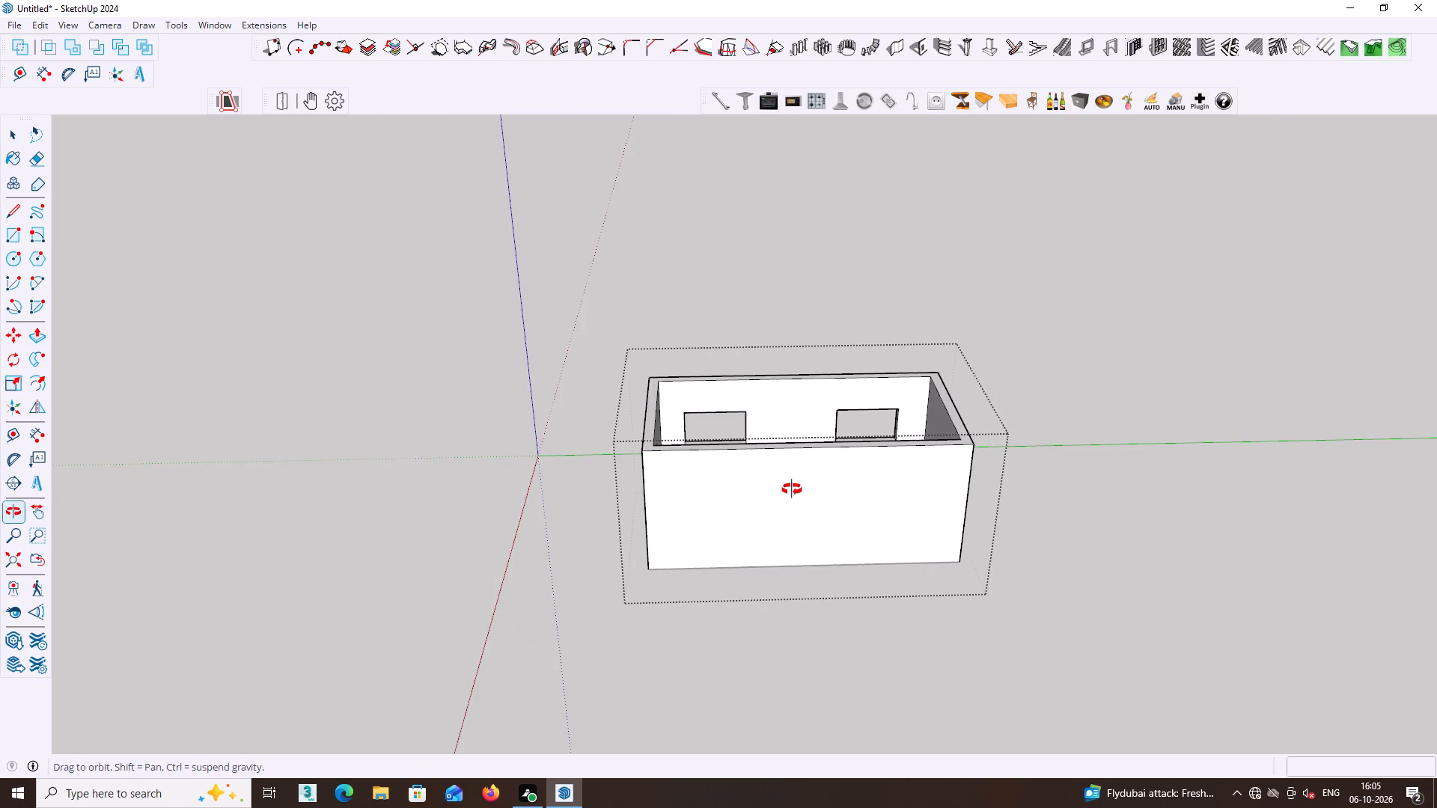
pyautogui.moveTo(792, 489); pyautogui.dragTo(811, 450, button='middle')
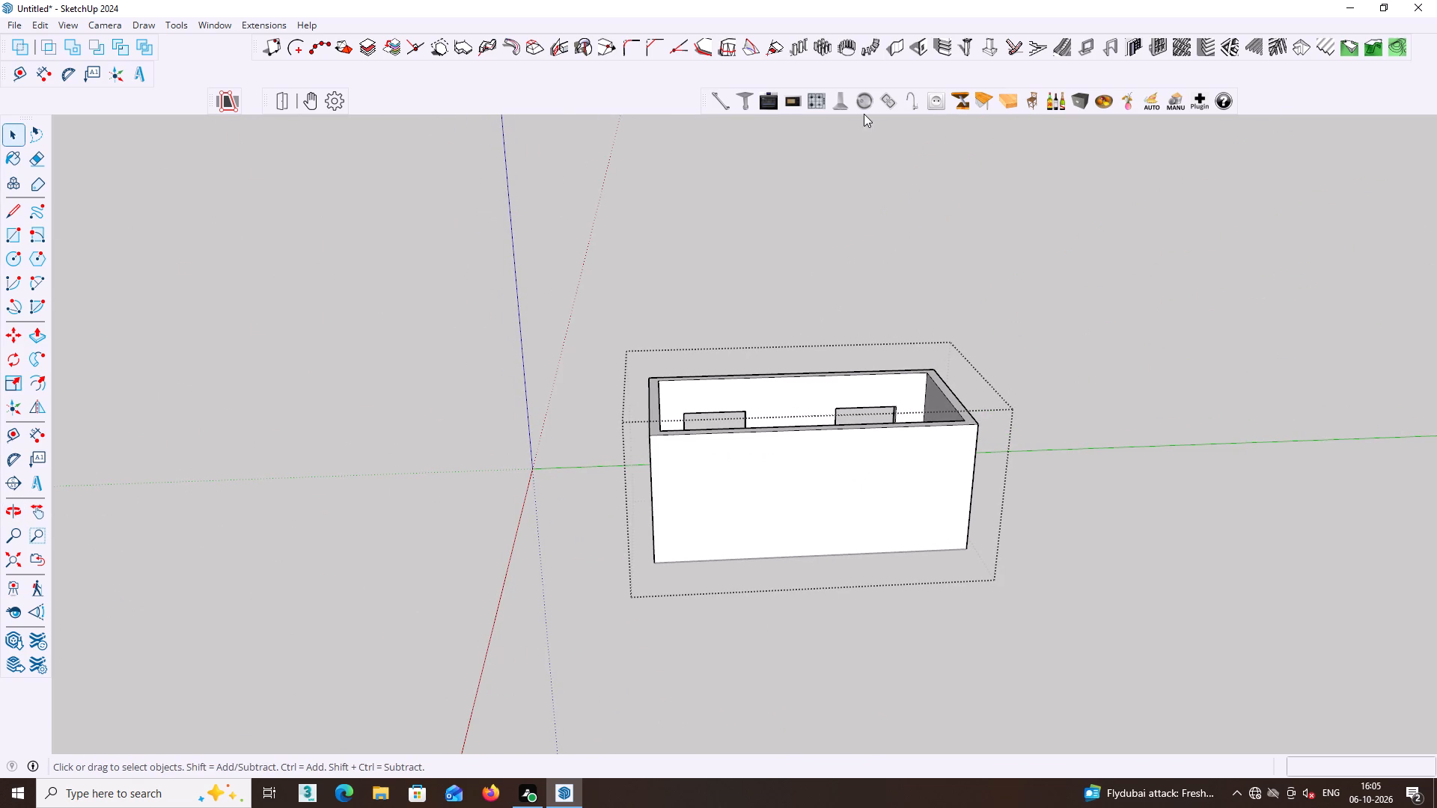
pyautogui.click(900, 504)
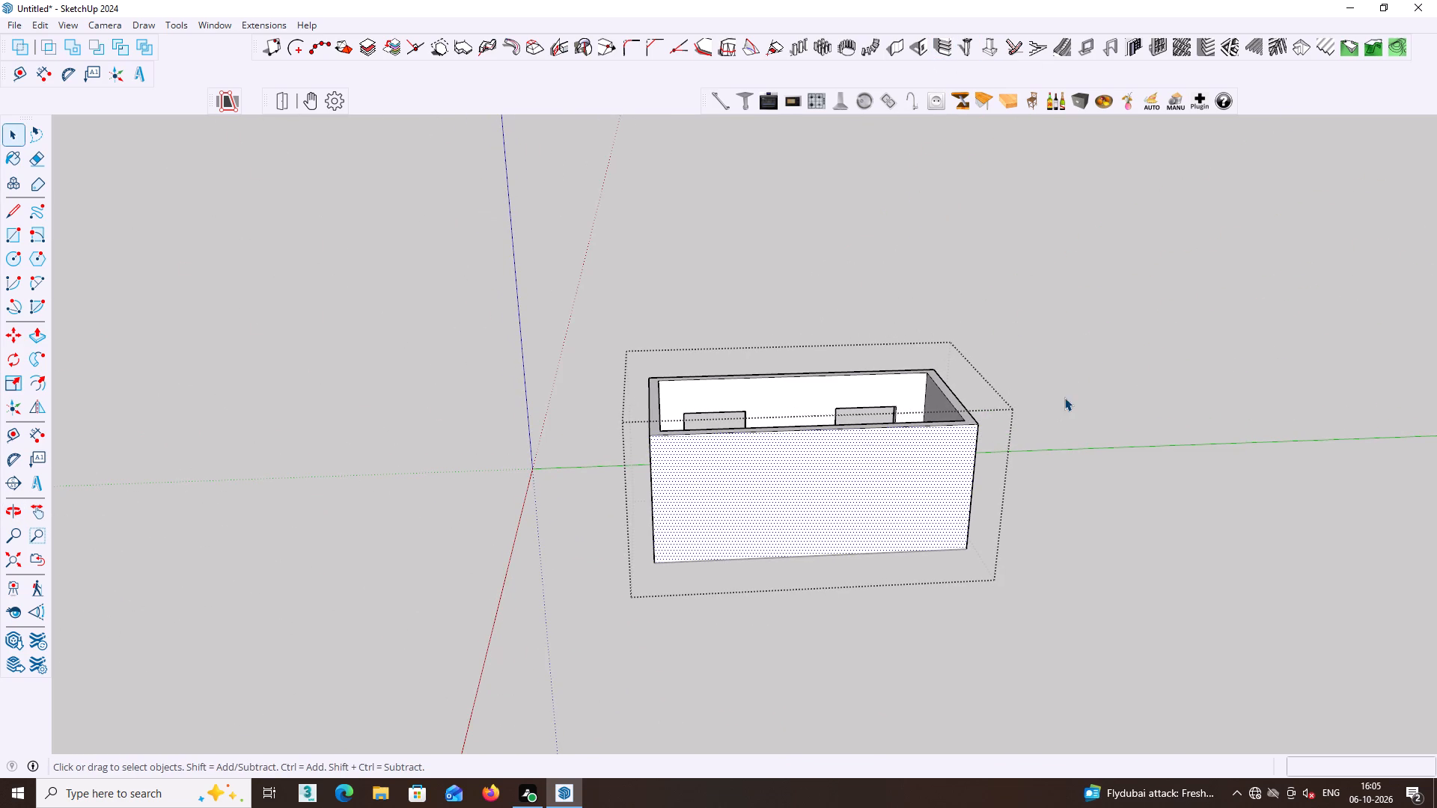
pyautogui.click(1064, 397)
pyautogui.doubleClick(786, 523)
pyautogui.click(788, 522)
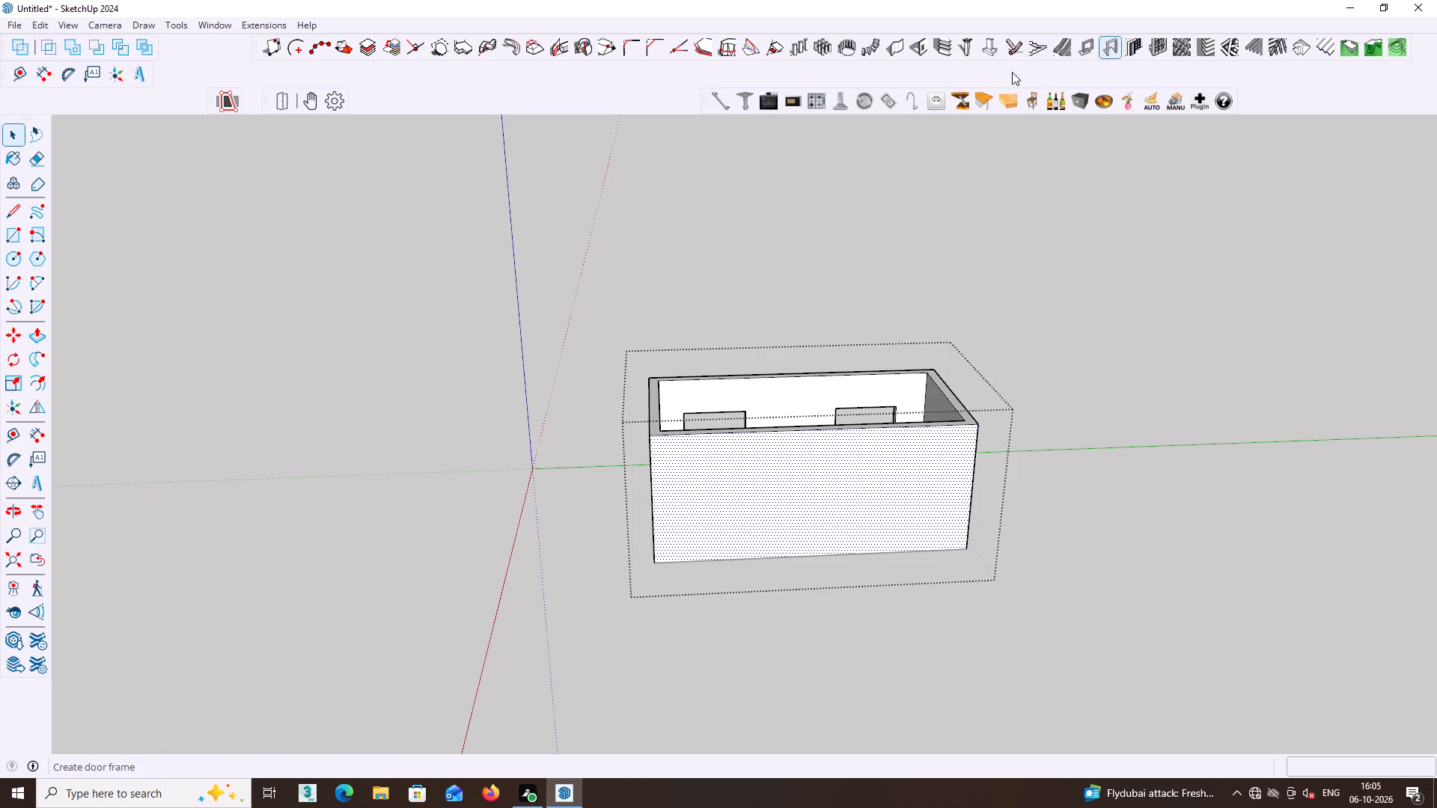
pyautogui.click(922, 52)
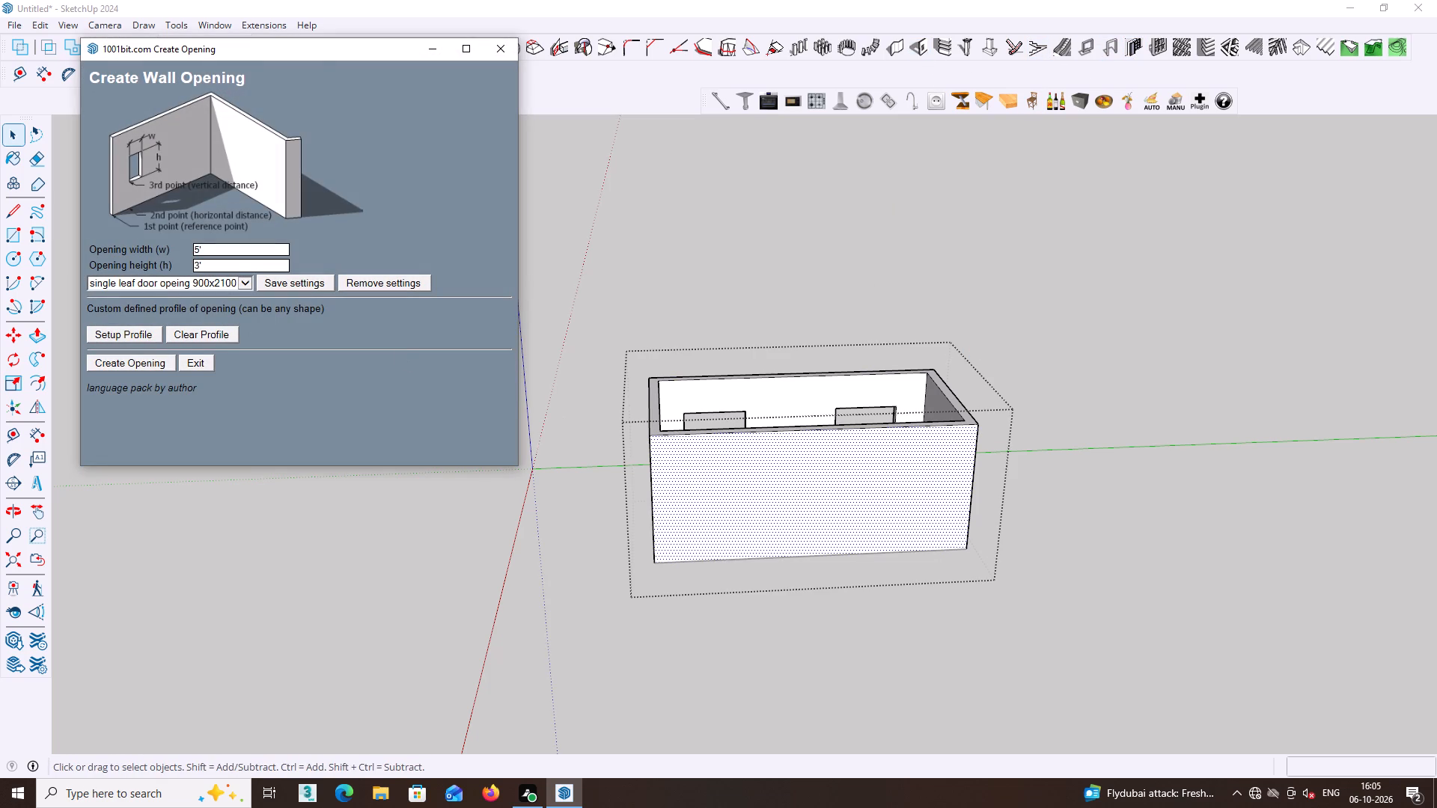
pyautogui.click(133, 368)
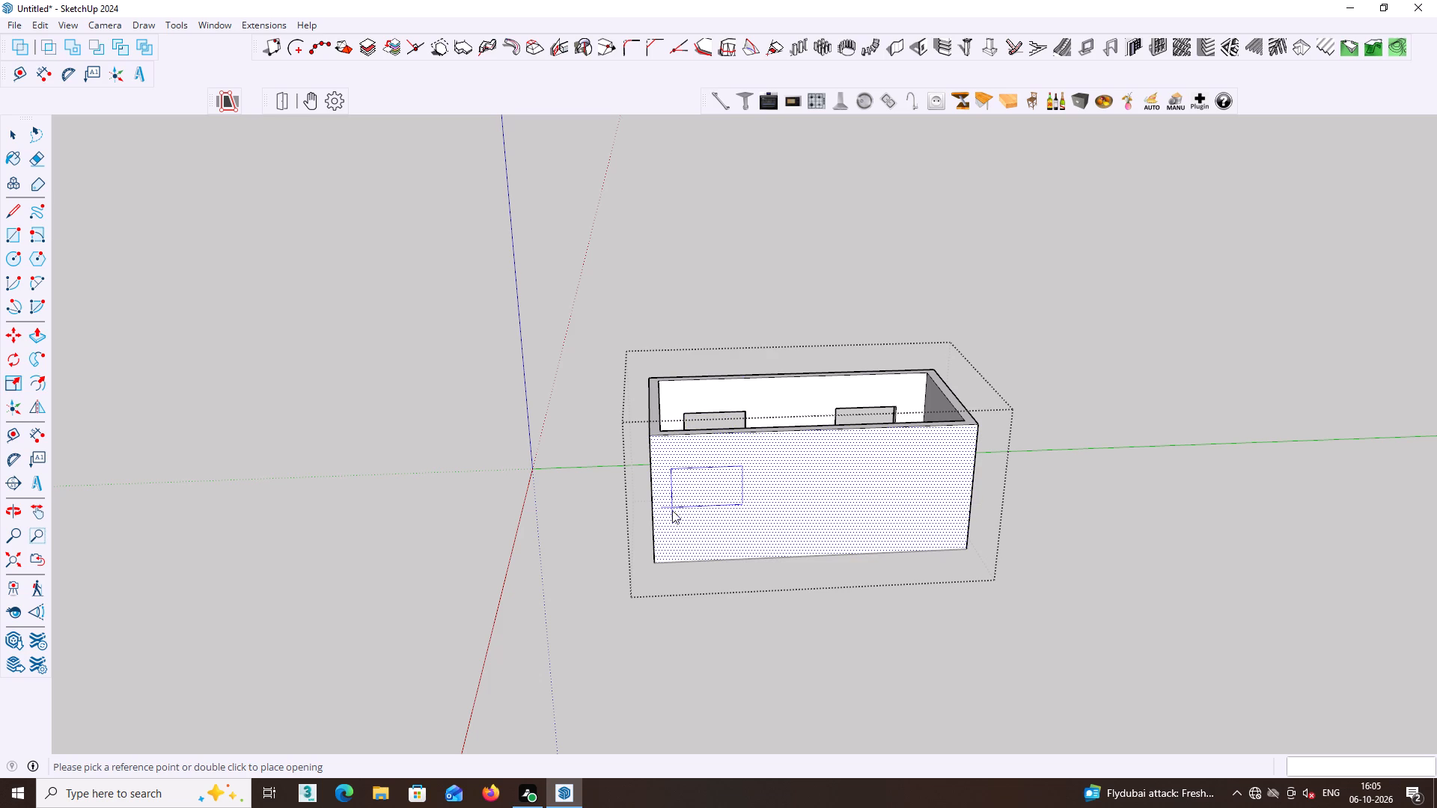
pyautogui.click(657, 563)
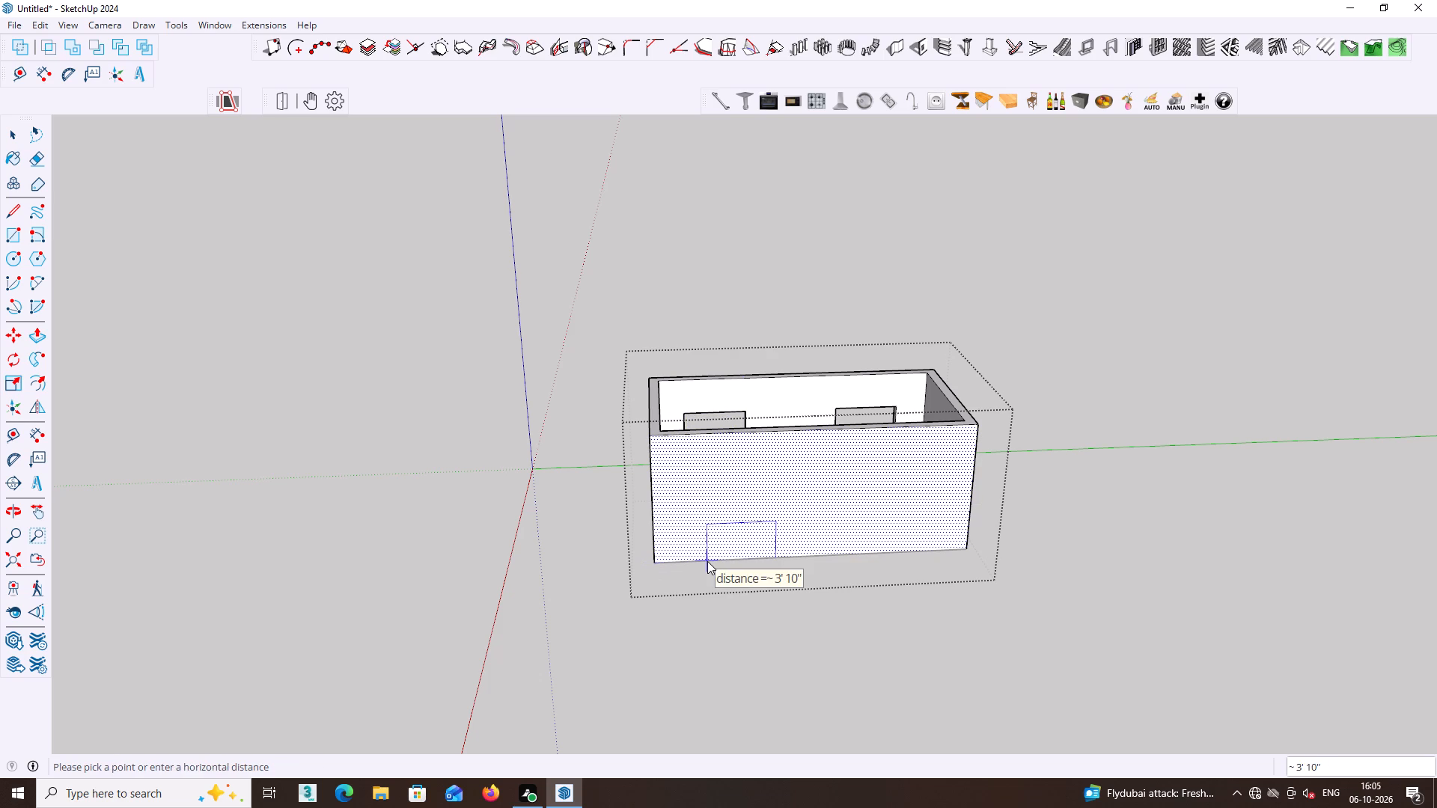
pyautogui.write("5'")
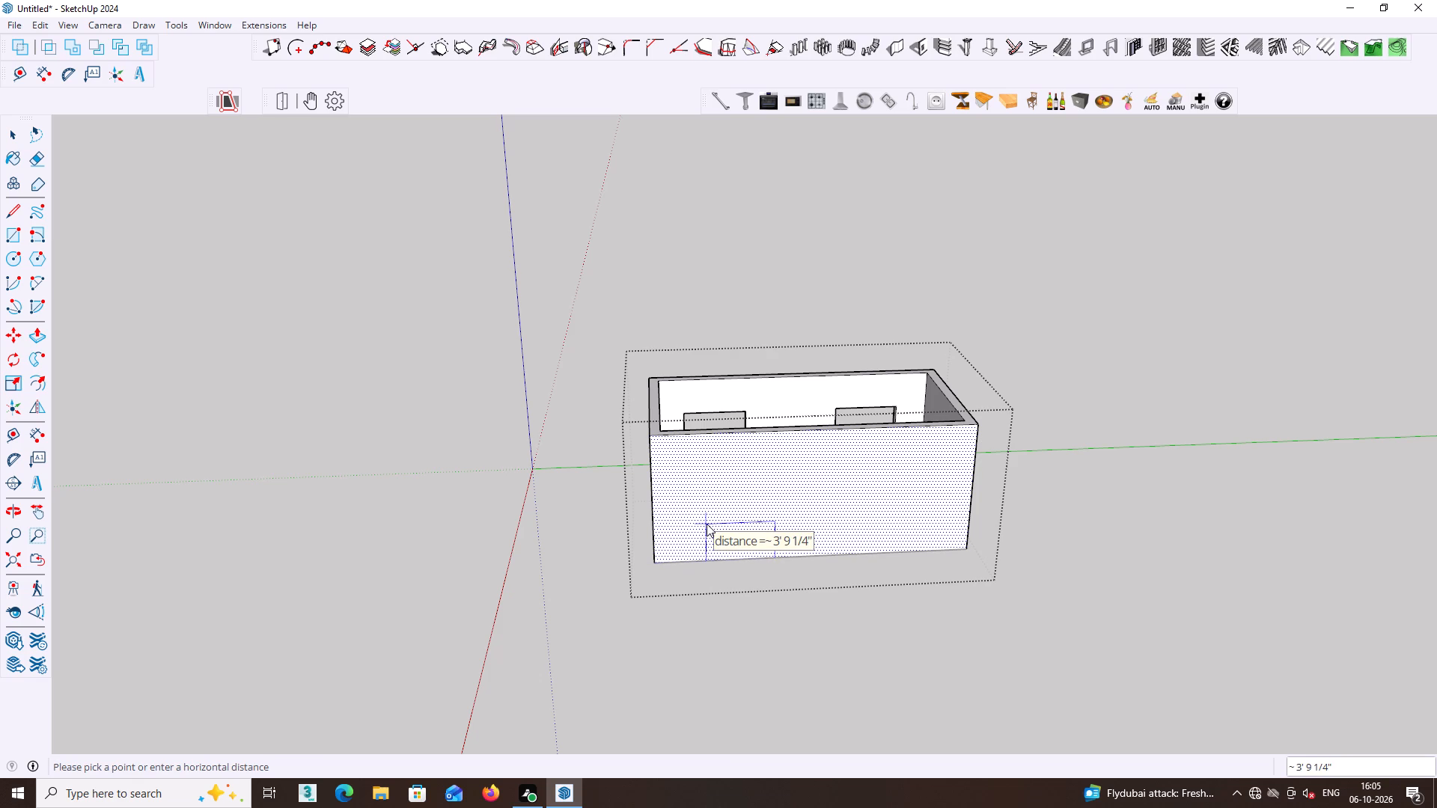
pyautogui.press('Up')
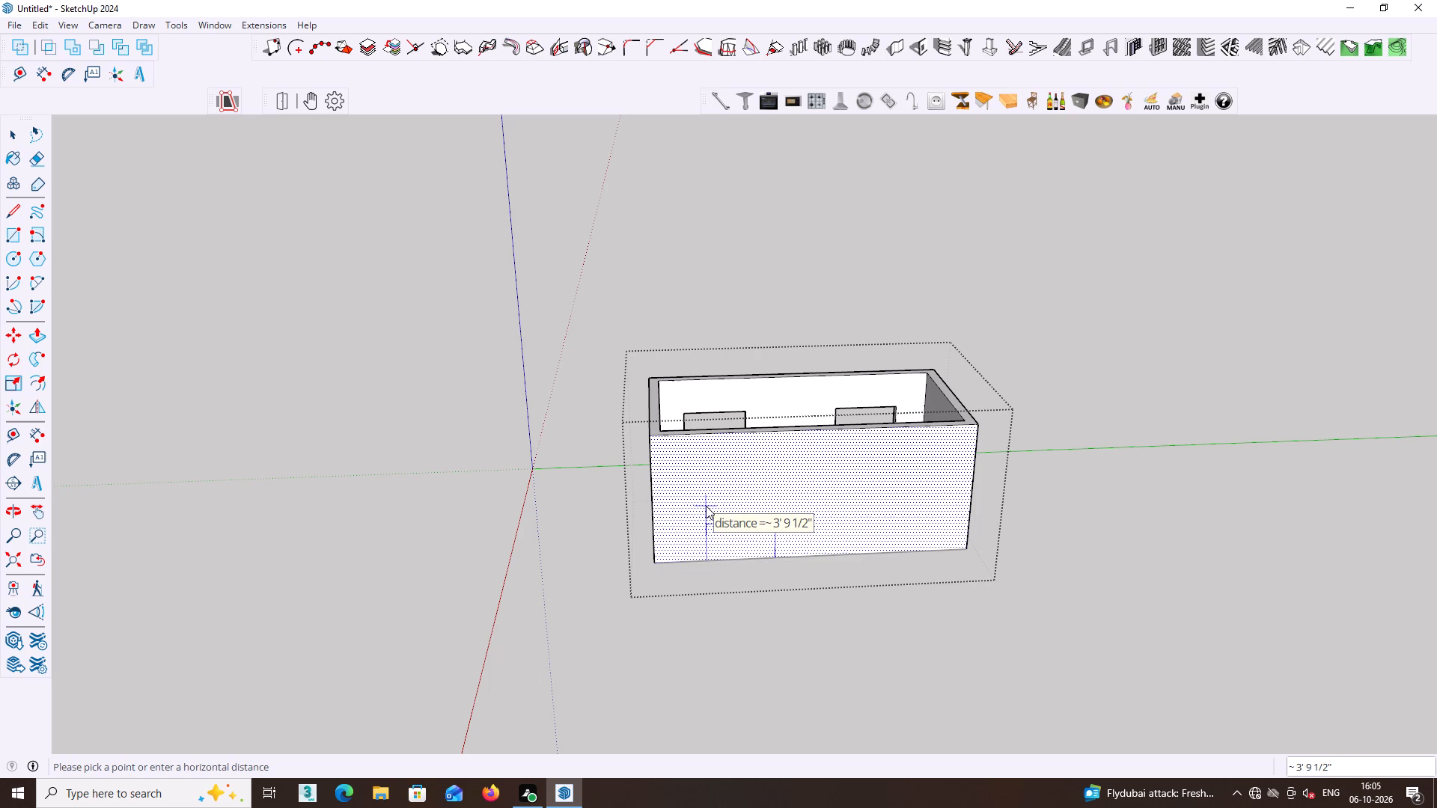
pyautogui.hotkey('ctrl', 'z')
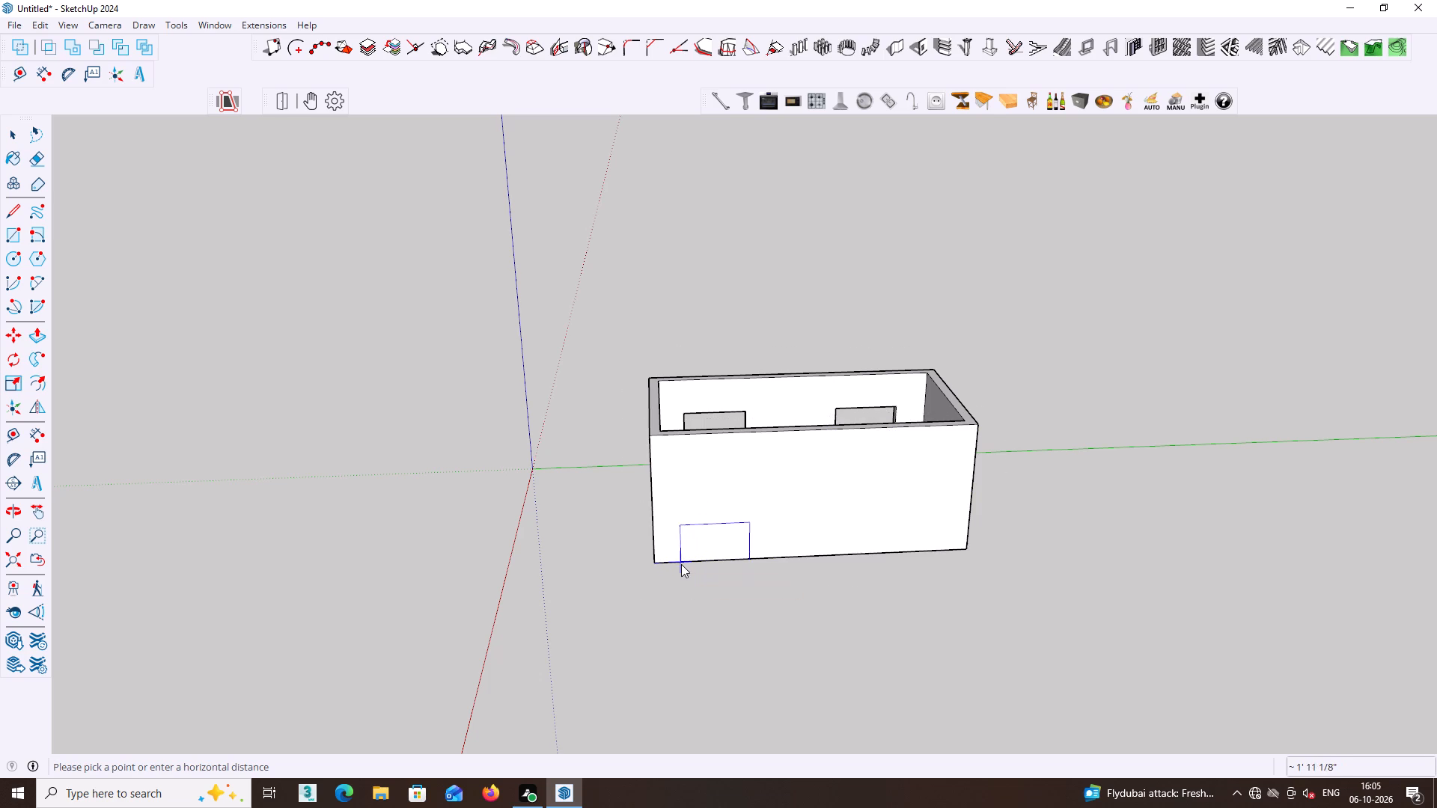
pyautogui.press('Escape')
# Reopen the wall group and cut a 5' by 3' opening in the blank long wall, near its end closest to the origin.
pyautogui.click(720, 480)
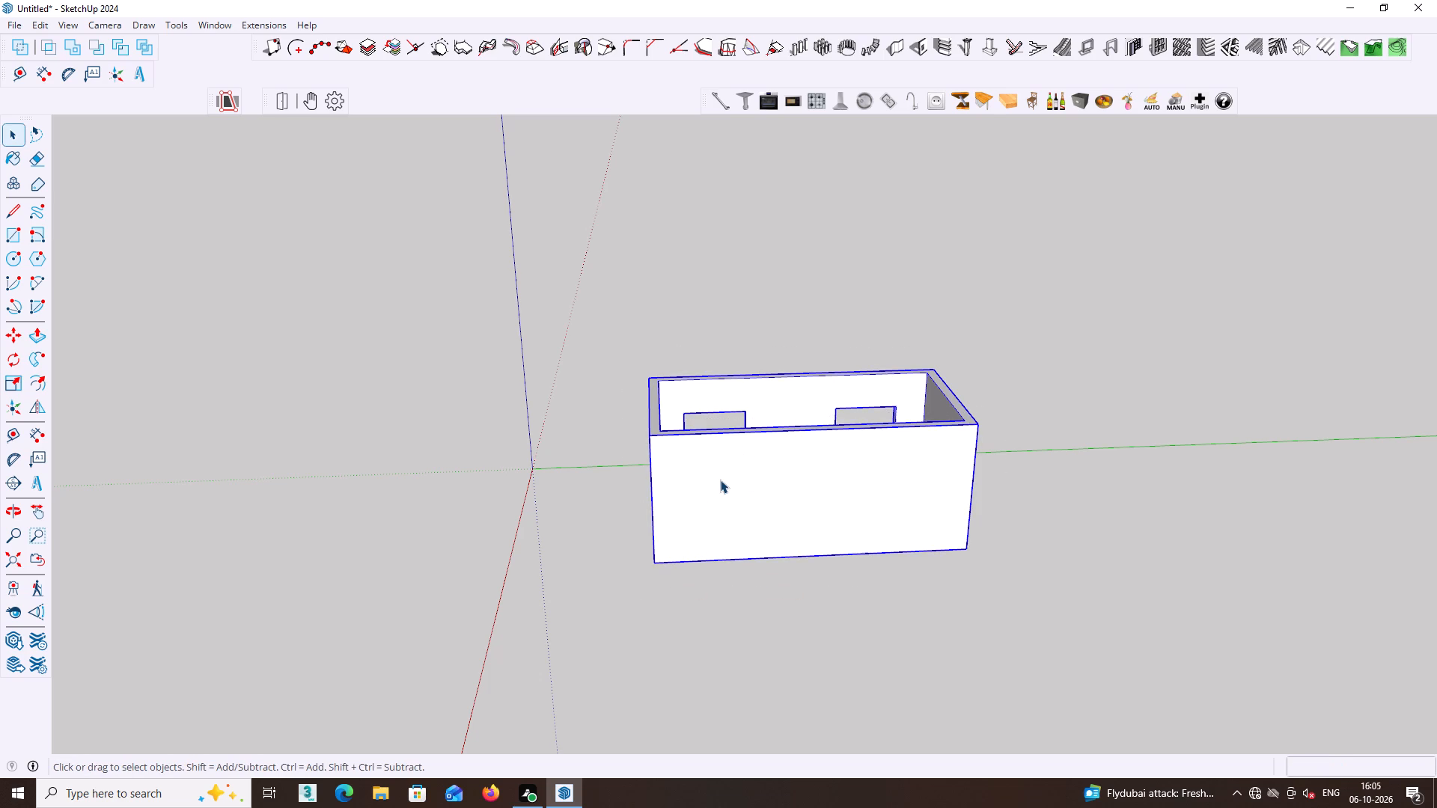
pyautogui.tripleClick(725, 477)
pyautogui.click(725, 478)
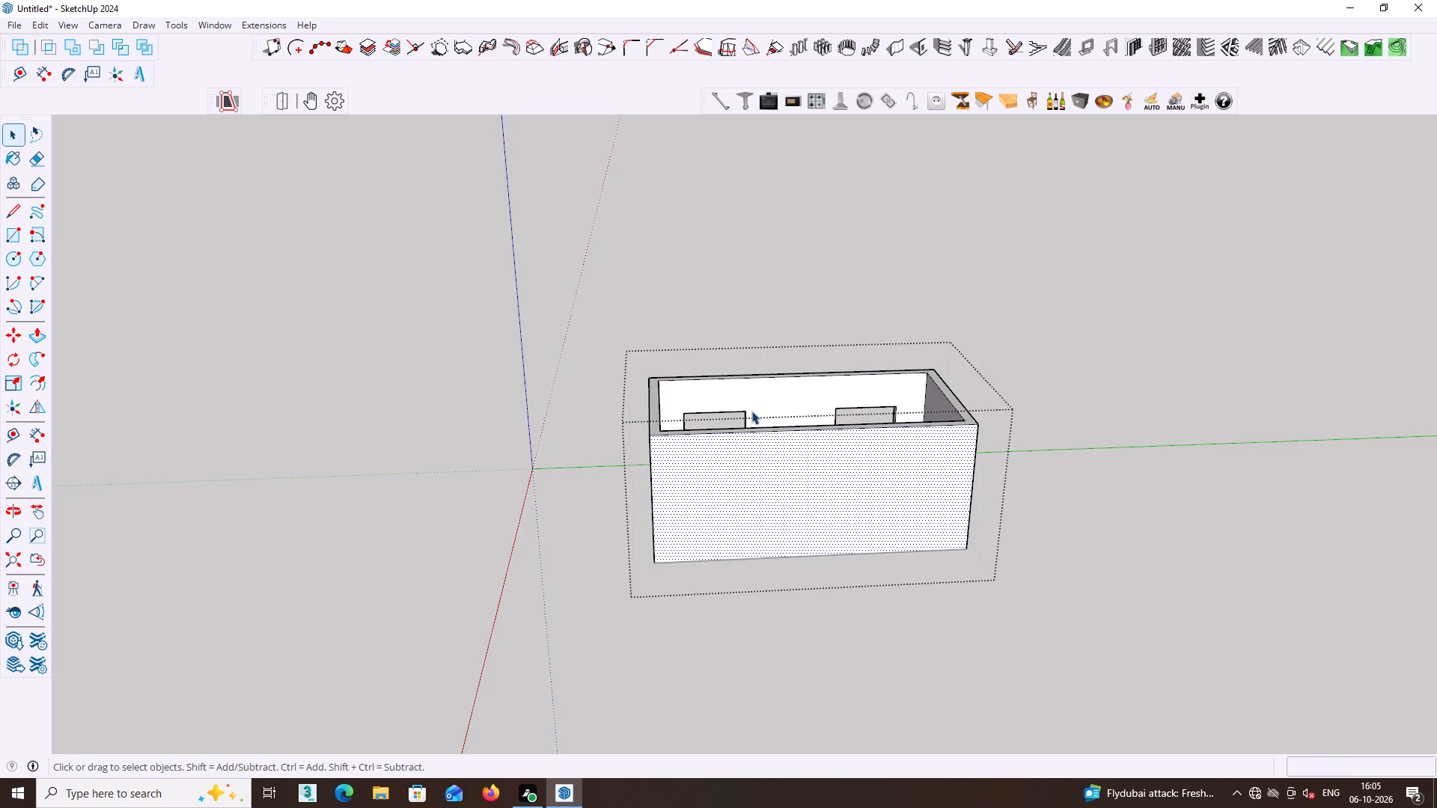
pyautogui.click(920, 47)
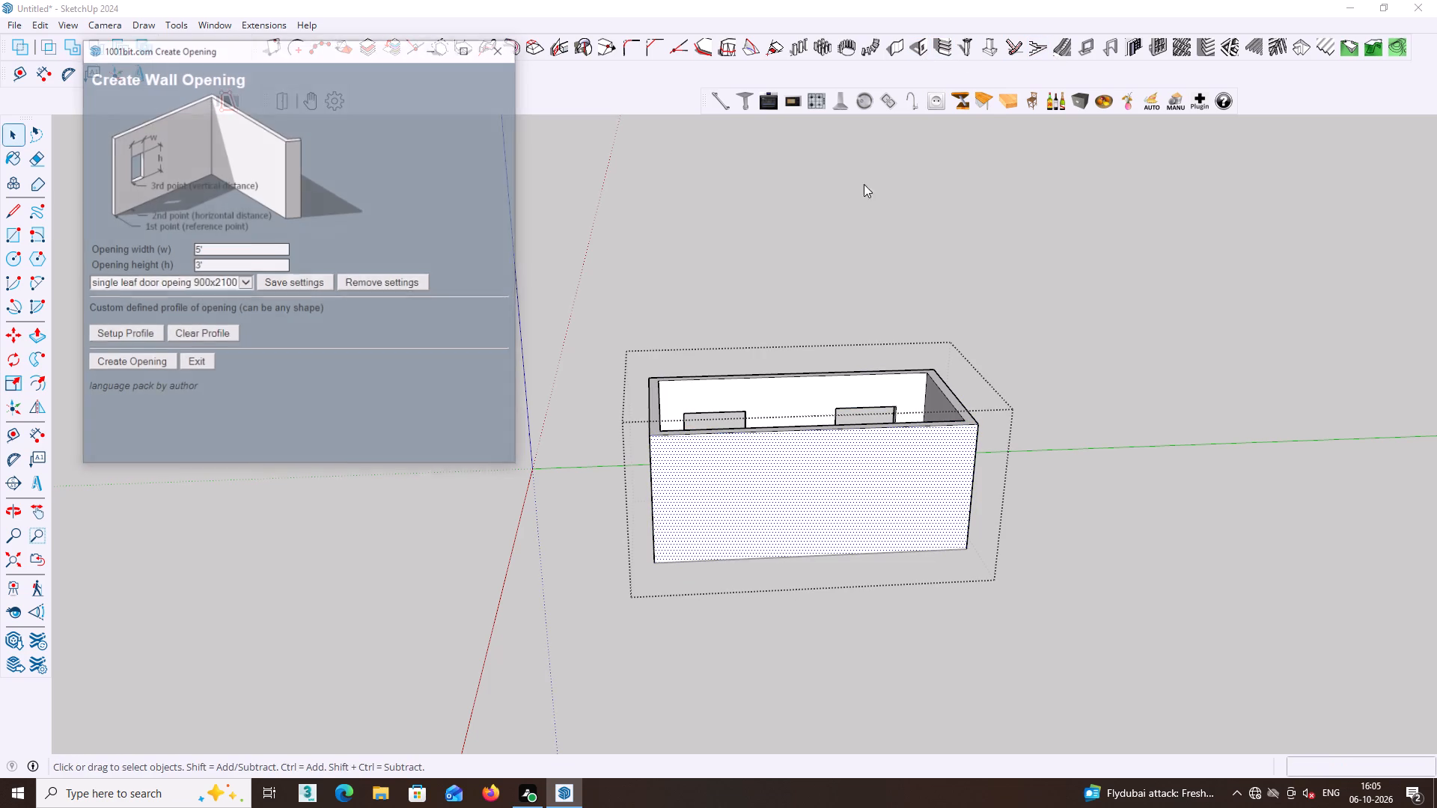
pyautogui.click(143, 364)
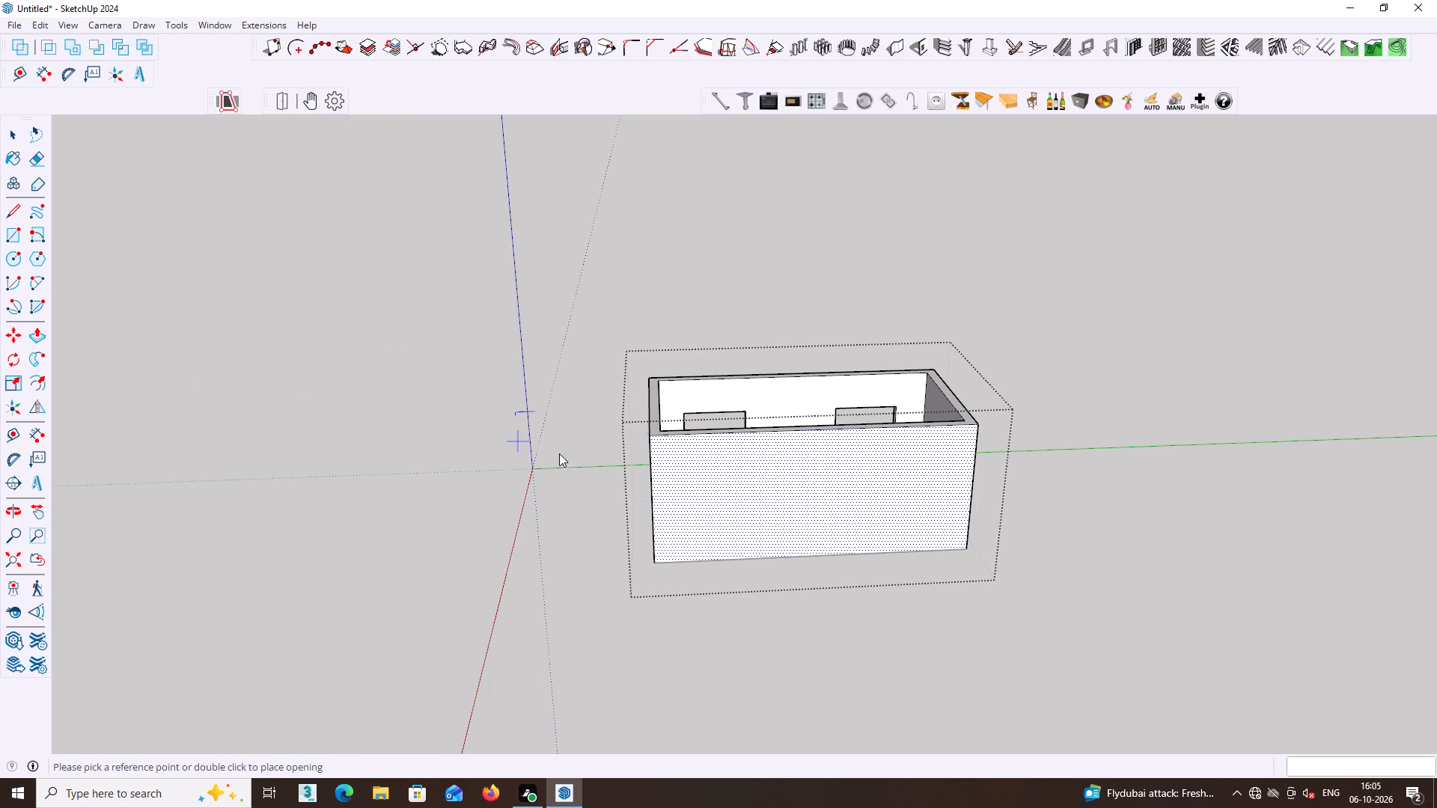
pyautogui.doubleClick(689, 515)
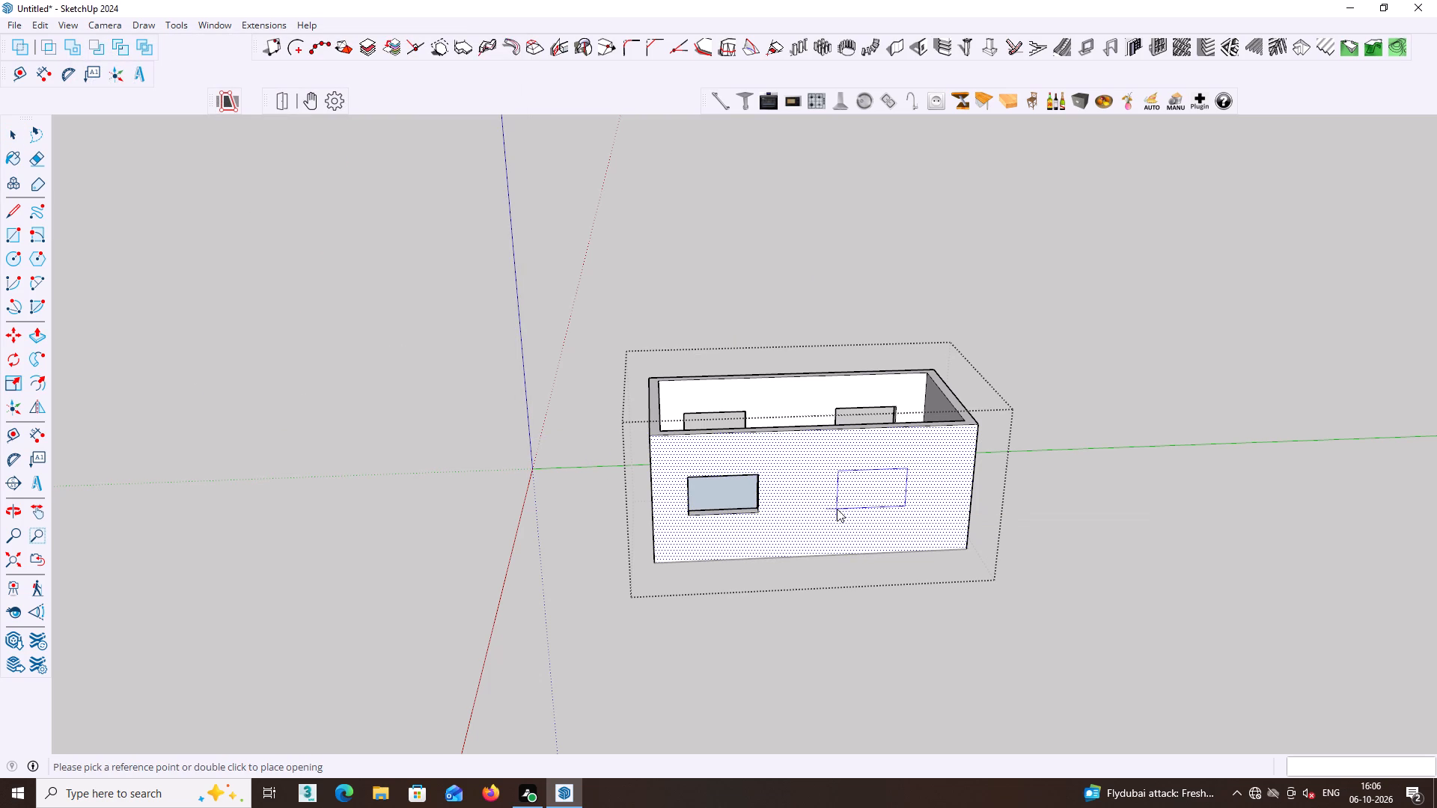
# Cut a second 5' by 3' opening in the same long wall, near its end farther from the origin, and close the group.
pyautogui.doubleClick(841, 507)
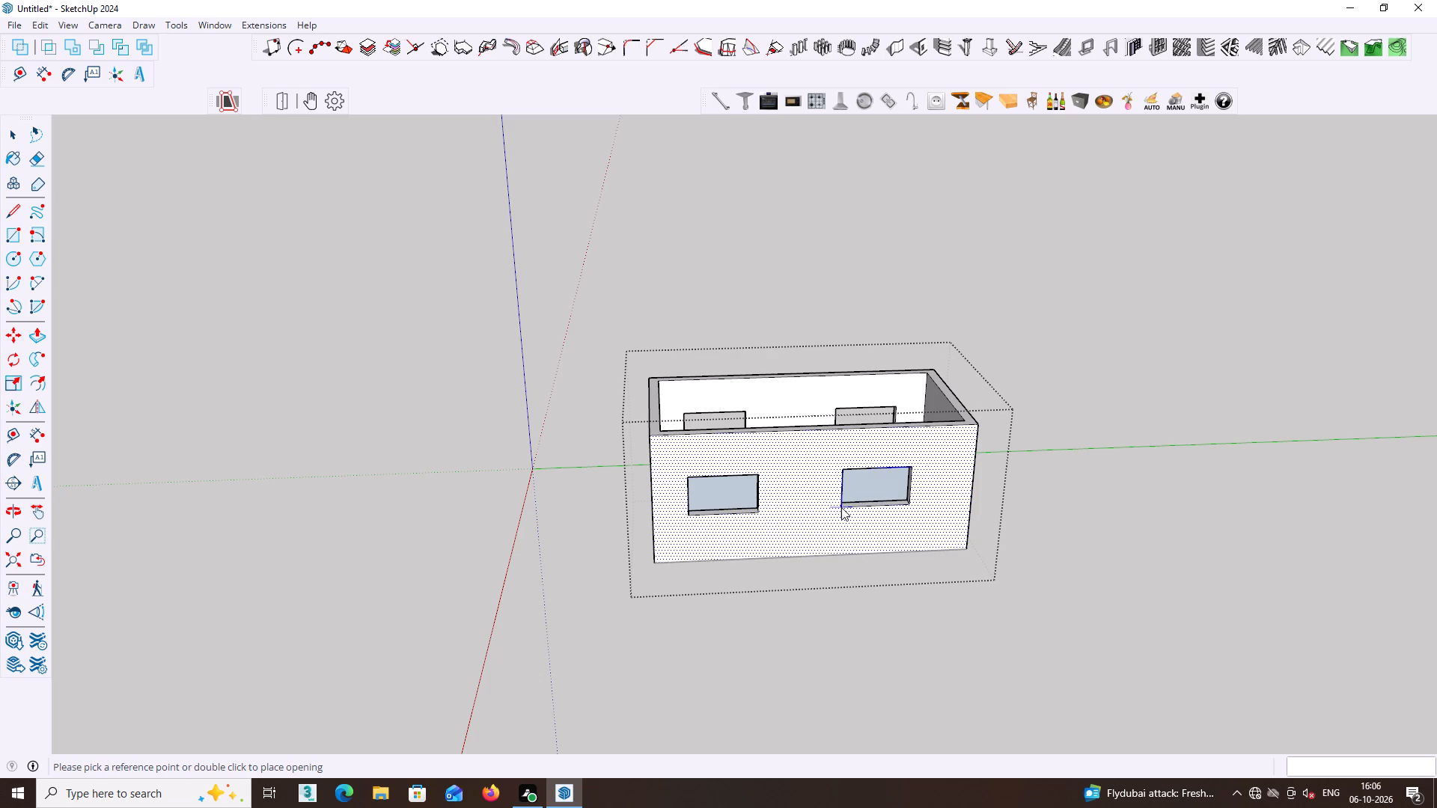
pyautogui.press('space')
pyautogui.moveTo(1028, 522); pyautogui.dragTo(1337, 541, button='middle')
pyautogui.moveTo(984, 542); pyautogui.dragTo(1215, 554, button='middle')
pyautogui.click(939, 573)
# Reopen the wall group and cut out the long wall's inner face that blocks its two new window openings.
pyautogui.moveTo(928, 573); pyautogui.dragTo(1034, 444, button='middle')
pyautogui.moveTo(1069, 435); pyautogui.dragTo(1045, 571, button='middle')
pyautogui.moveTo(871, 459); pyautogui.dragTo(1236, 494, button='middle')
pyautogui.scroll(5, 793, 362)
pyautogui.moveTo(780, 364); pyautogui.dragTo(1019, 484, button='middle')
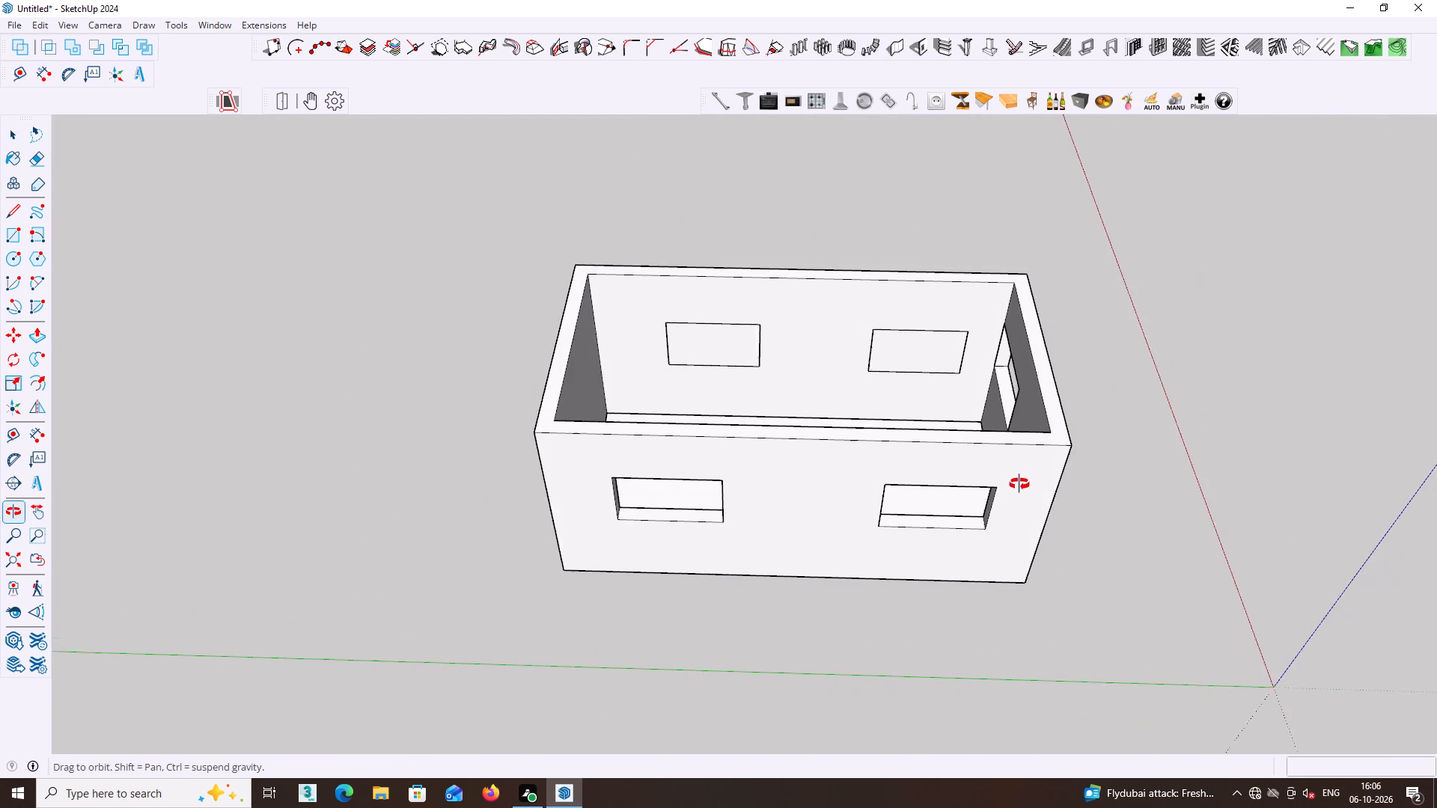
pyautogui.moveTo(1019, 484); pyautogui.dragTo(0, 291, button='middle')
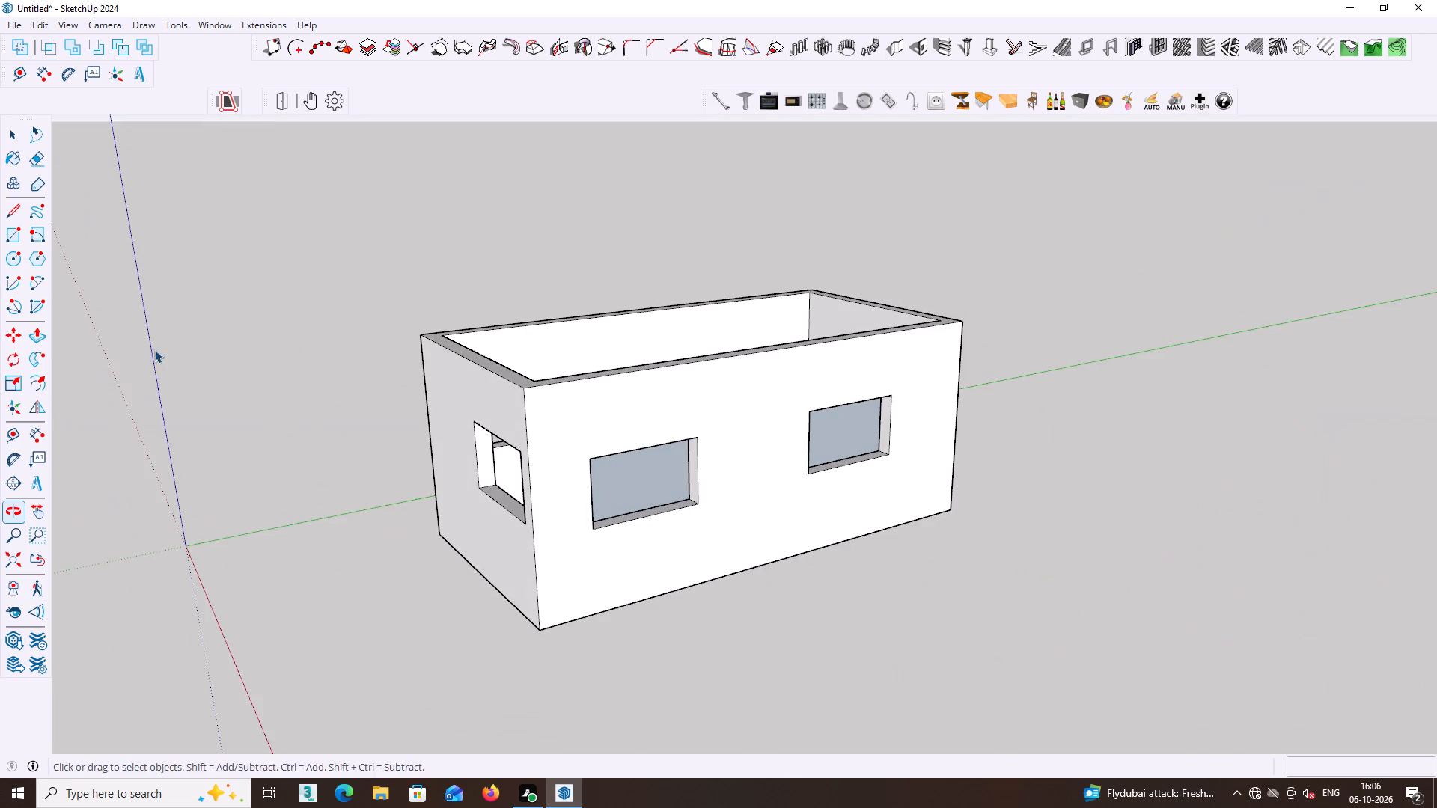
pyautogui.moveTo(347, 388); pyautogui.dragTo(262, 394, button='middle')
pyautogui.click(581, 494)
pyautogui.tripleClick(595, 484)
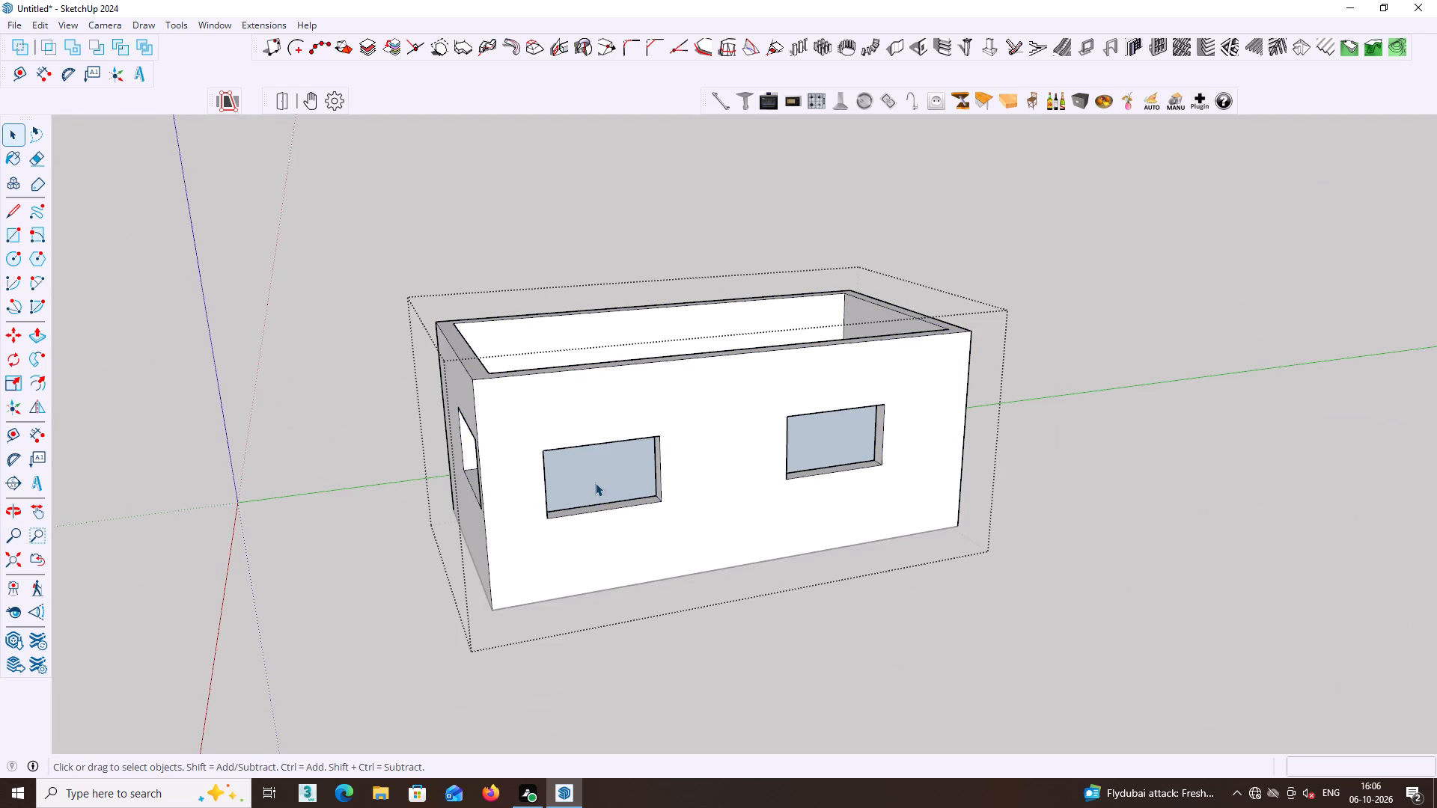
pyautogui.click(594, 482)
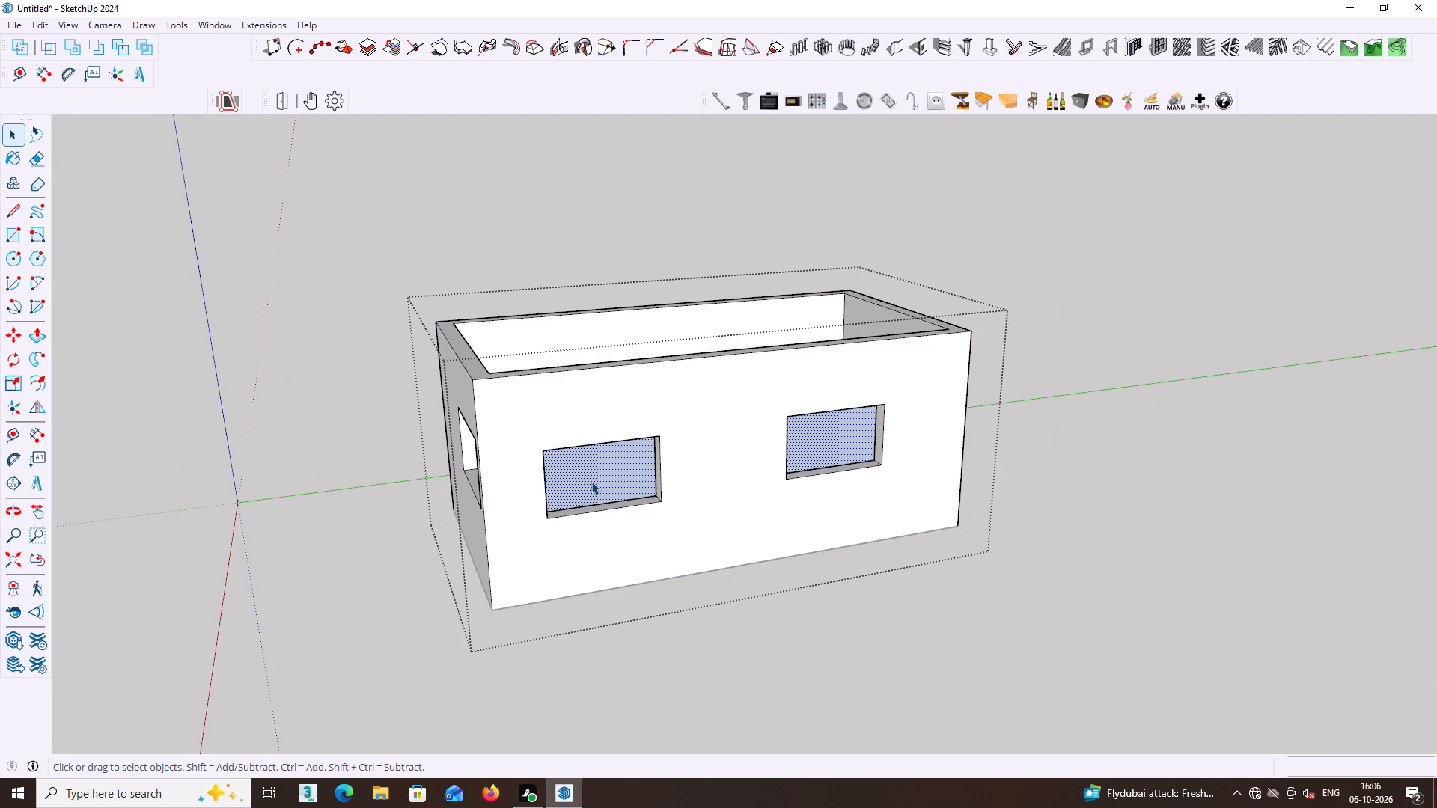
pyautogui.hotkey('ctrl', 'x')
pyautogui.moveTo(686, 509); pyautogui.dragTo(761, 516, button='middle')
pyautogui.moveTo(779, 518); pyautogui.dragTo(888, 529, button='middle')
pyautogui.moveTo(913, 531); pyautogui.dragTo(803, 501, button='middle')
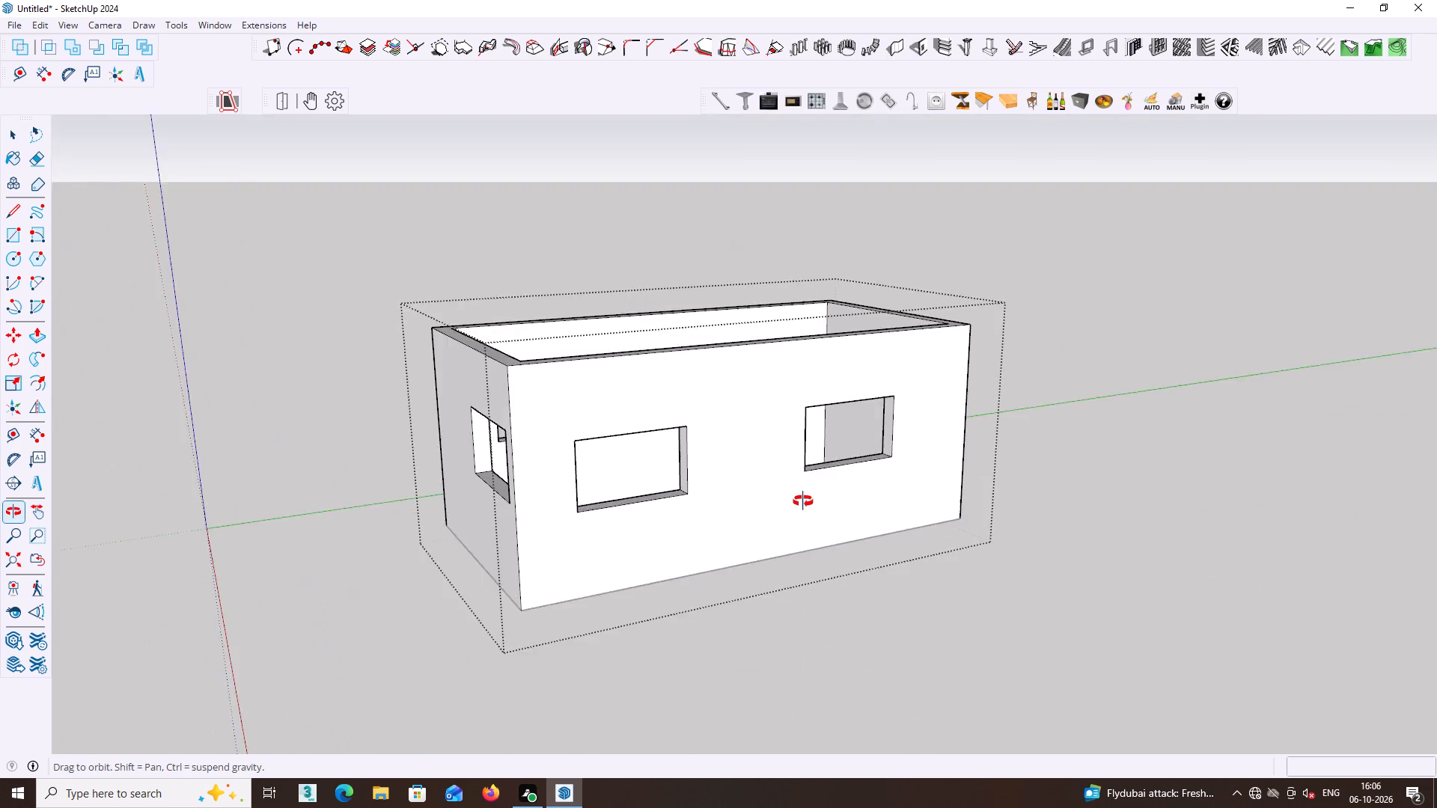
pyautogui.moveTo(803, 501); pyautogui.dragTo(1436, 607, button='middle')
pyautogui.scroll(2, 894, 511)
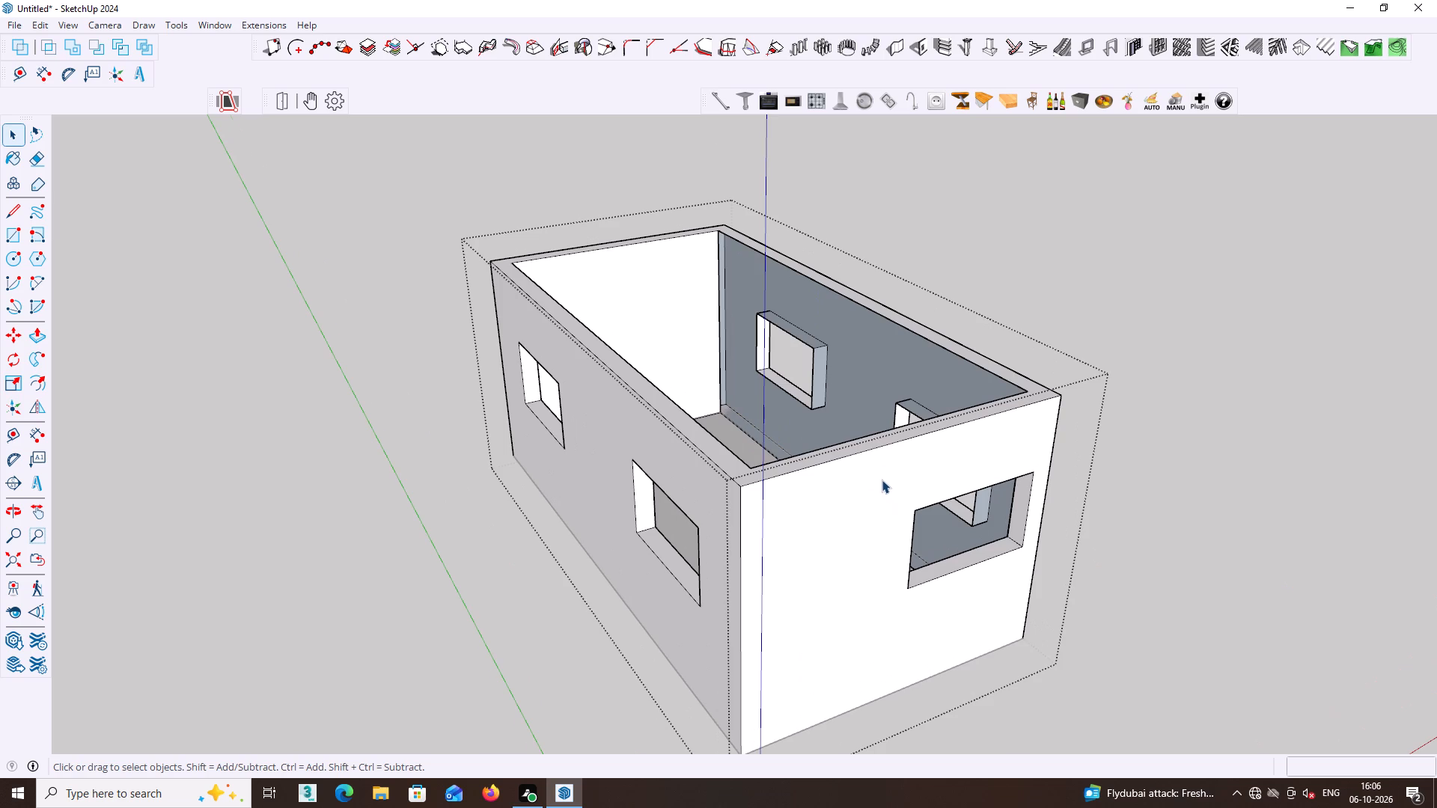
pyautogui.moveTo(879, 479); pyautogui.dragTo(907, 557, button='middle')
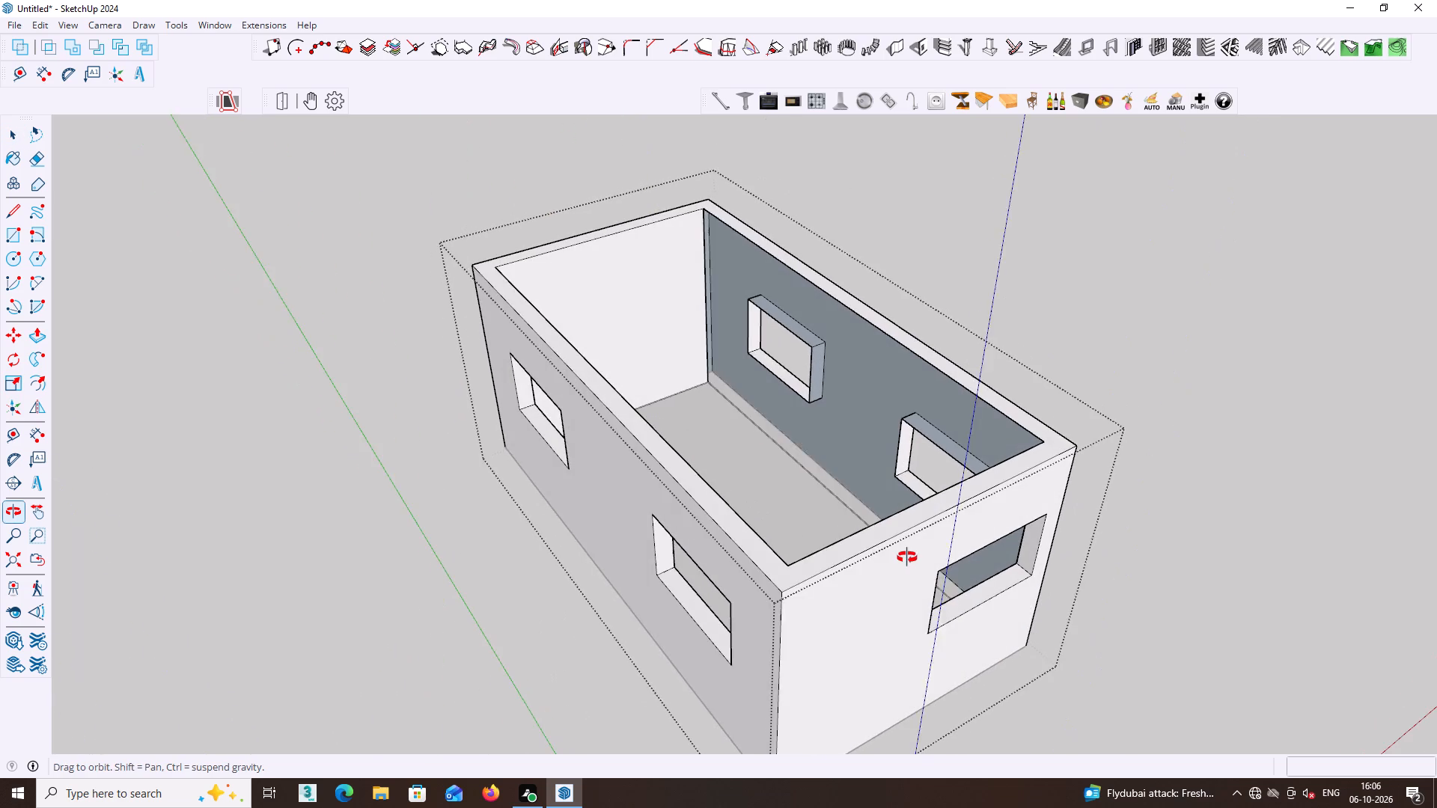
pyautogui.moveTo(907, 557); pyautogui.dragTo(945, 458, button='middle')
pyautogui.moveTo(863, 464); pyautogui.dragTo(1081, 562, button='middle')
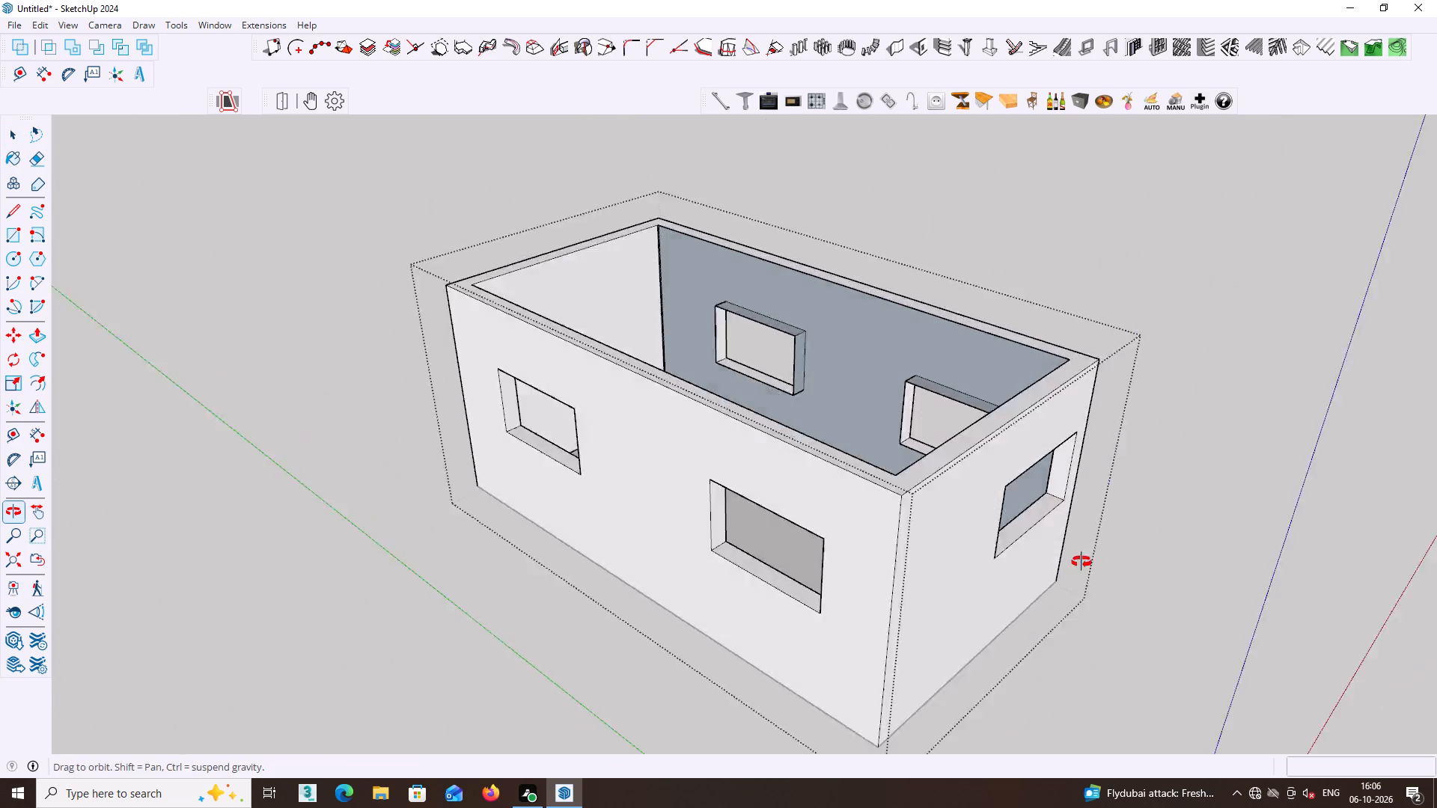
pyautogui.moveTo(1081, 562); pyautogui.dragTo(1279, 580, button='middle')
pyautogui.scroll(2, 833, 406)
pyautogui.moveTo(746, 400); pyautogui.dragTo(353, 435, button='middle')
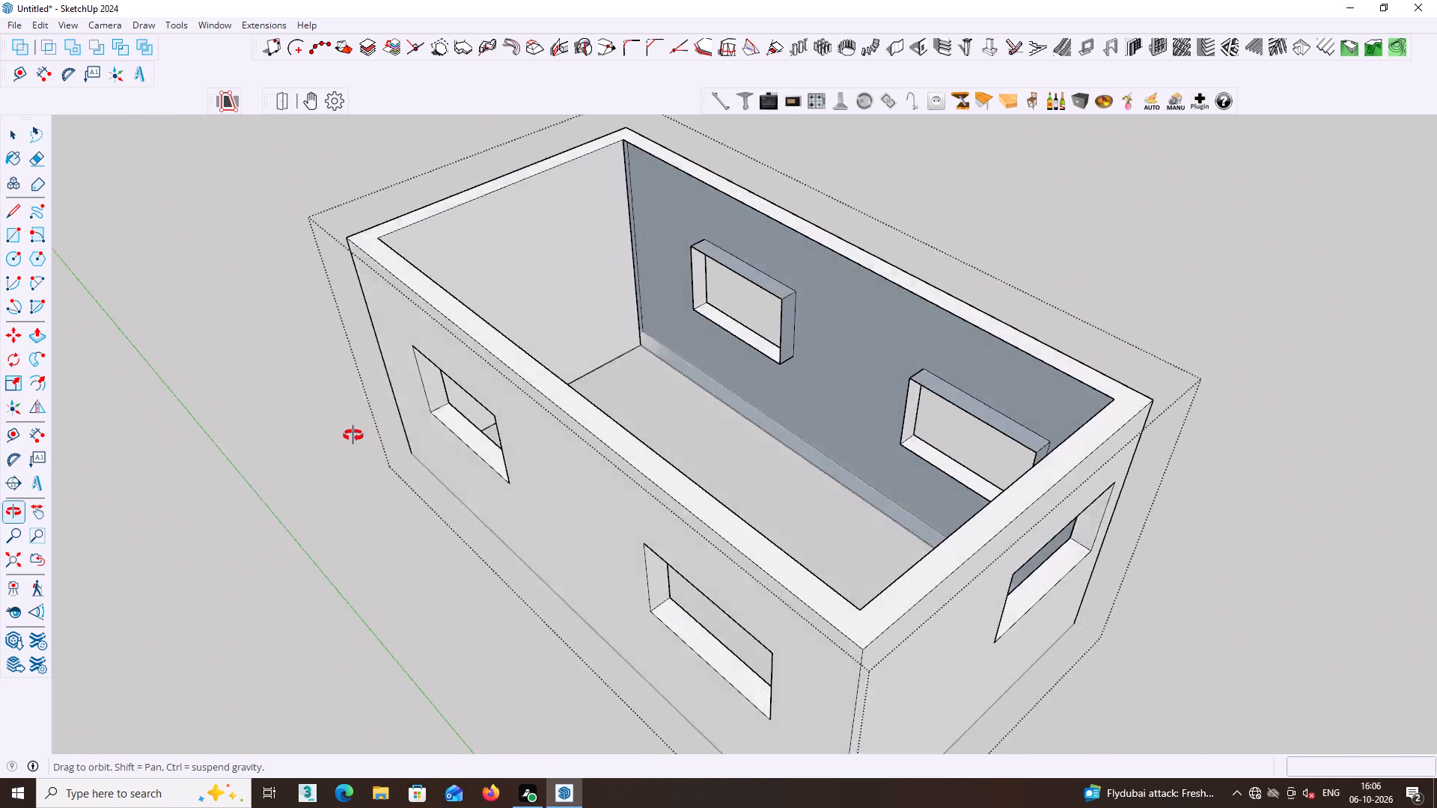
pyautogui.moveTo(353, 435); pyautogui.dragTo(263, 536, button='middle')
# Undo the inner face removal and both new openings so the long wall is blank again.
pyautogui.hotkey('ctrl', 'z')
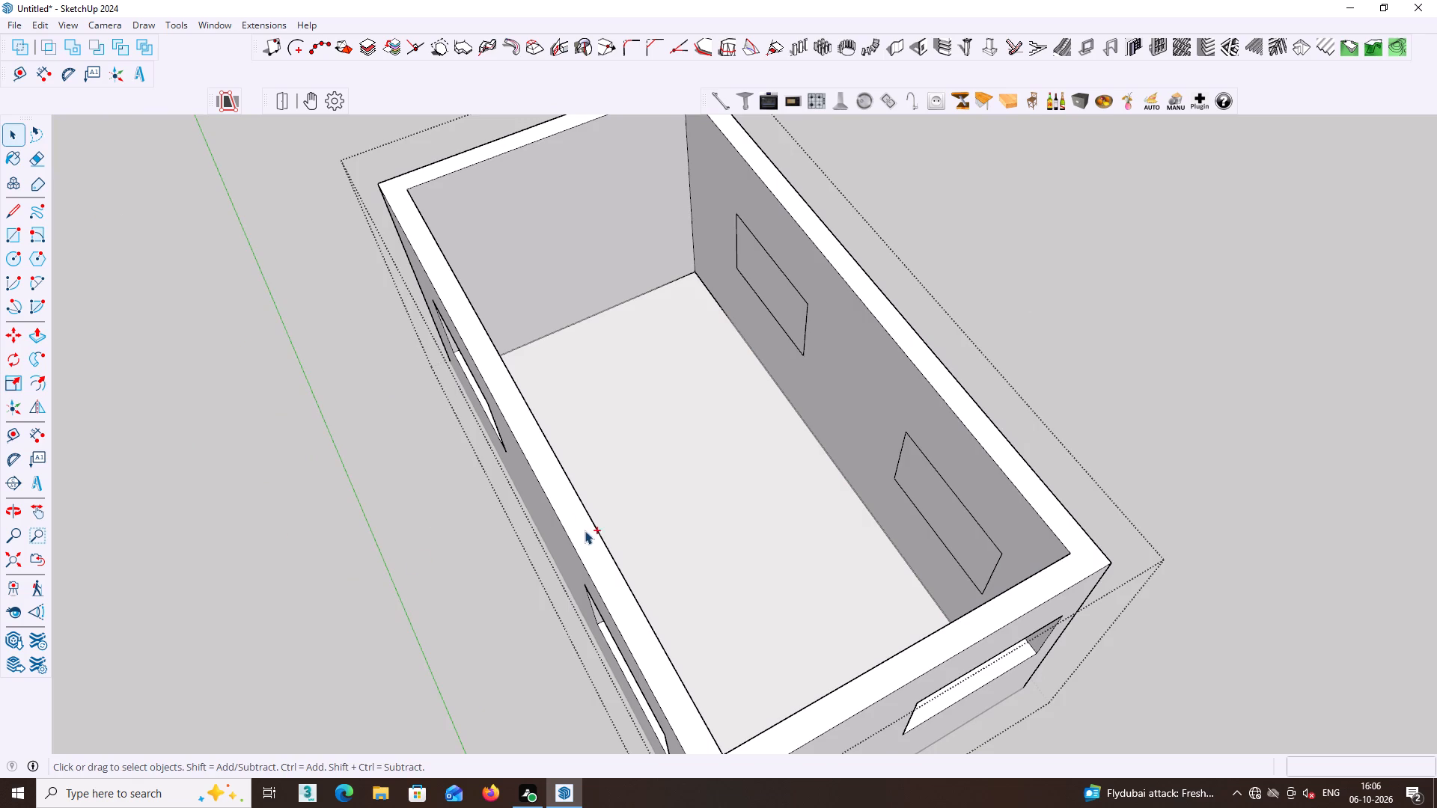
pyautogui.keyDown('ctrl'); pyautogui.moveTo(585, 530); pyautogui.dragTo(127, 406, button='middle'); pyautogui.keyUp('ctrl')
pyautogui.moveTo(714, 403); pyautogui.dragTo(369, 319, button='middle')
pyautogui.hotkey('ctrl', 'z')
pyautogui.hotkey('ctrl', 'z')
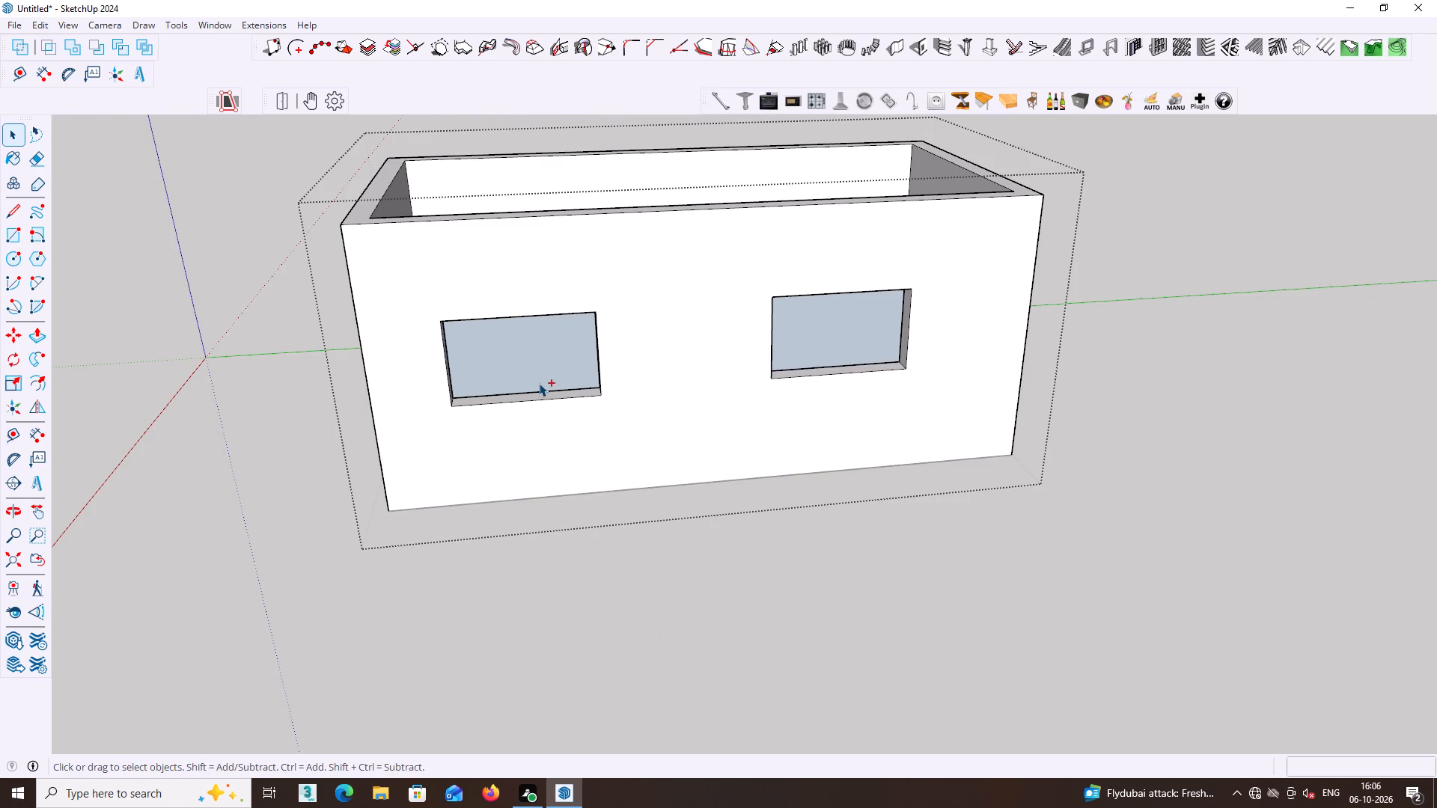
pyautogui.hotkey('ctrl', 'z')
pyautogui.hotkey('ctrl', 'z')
# Close the wall group and recut a 5' by 3' opening in the blank long wall, near its end closest to the origin.
pyautogui.moveTo(552, 391); pyautogui.dragTo(1109, 370, button='middle')
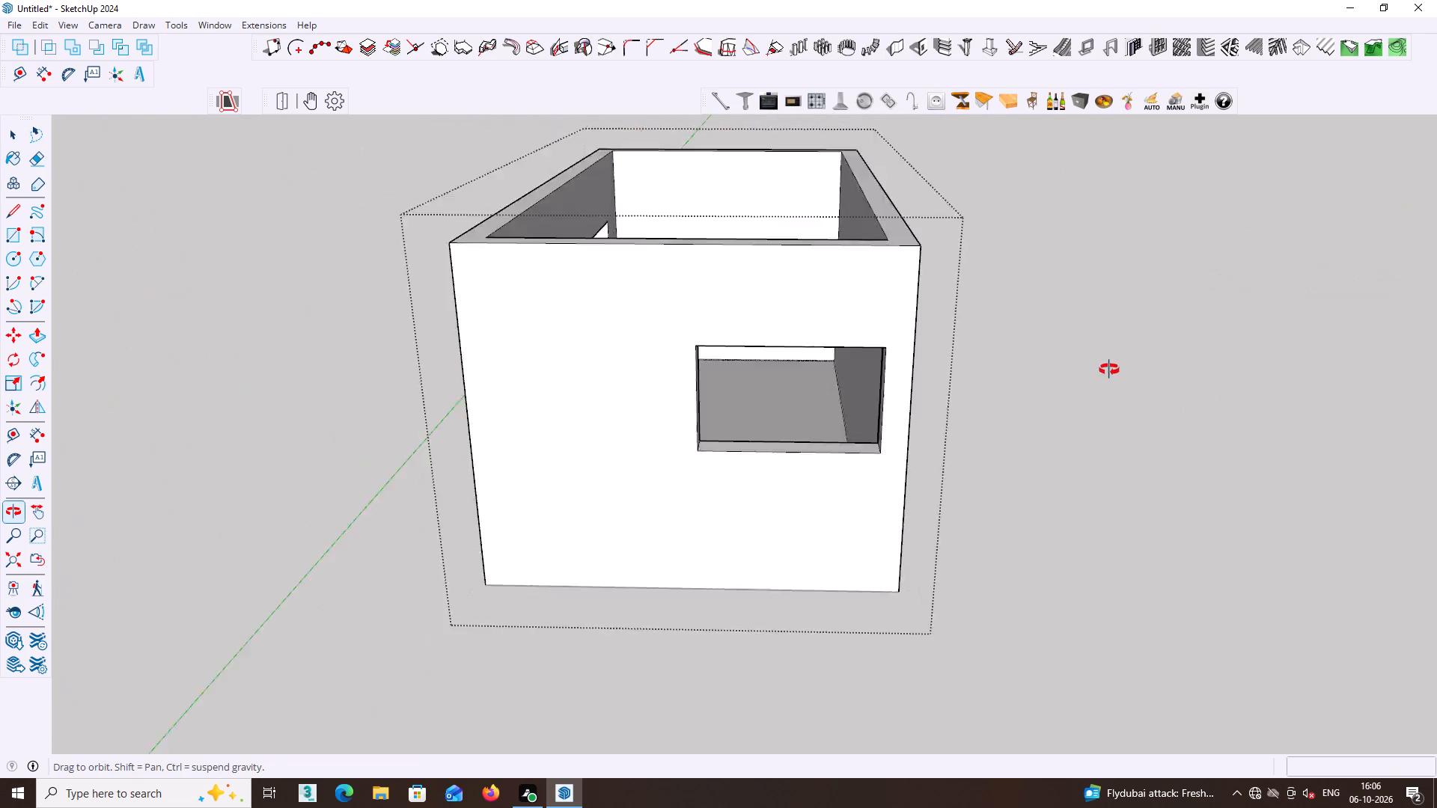
pyautogui.moveTo(1109, 370); pyautogui.dragTo(498, 346, button='middle')
pyautogui.moveTo(500, 348); pyautogui.dragTo(641, 492, button='middle')
pyautogui.scroll(-1, 577, 466)
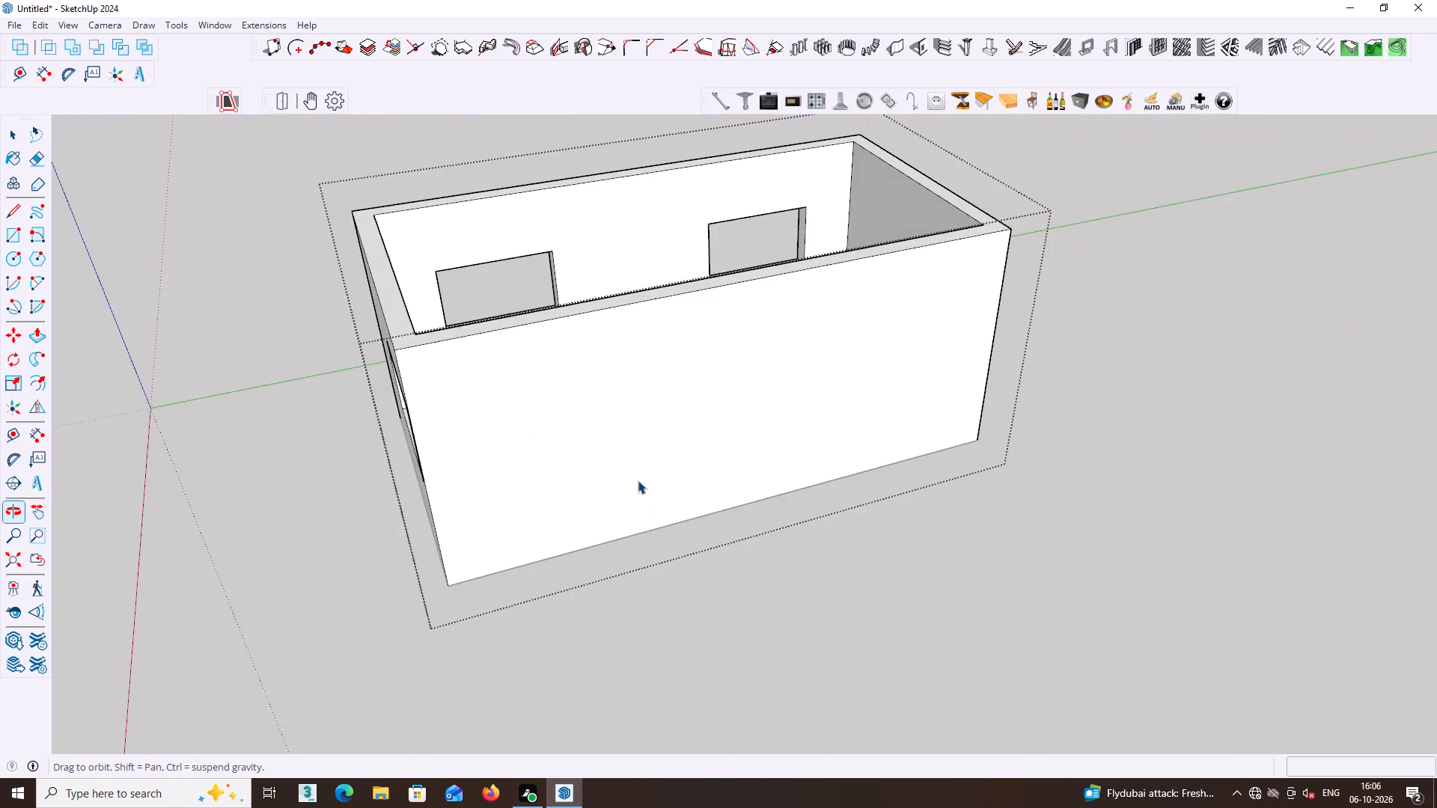
pyautogui.scroll(-1, 613, 458)
pyautogui.doubleClick(614, 457)
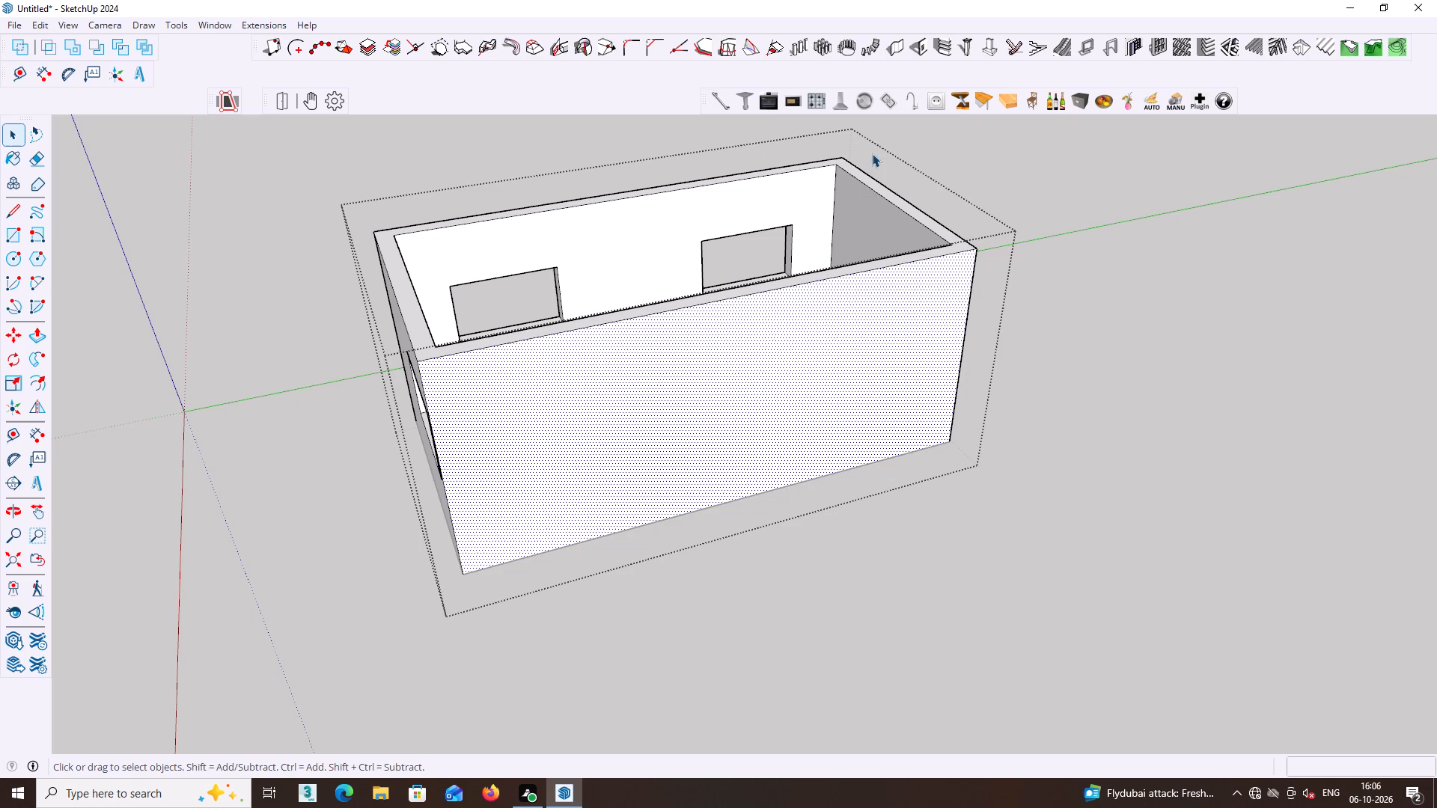
pyautogui.tripleClick(739, 371)
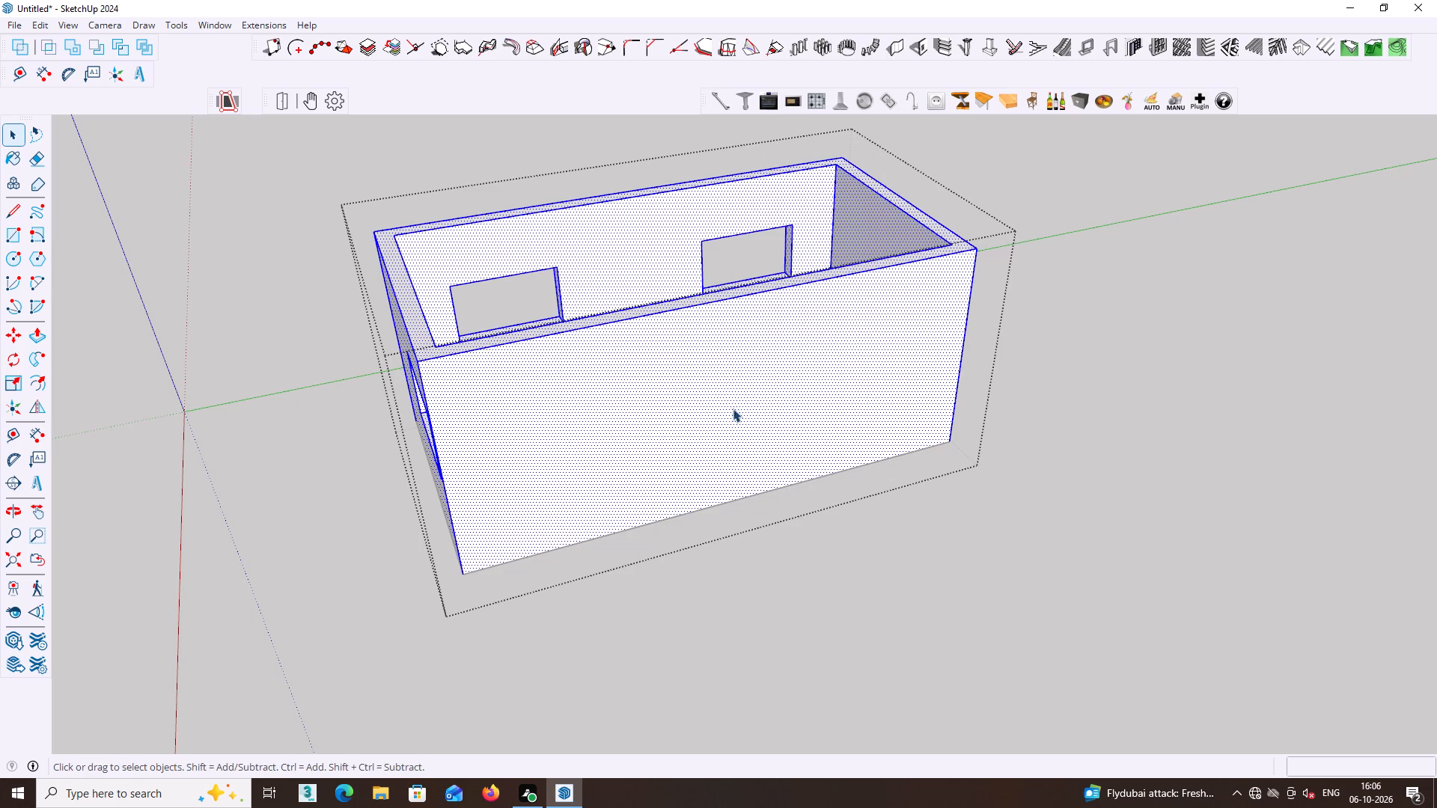
pyautogui.click(1159, 290)
pyautogui.click(721, 391)
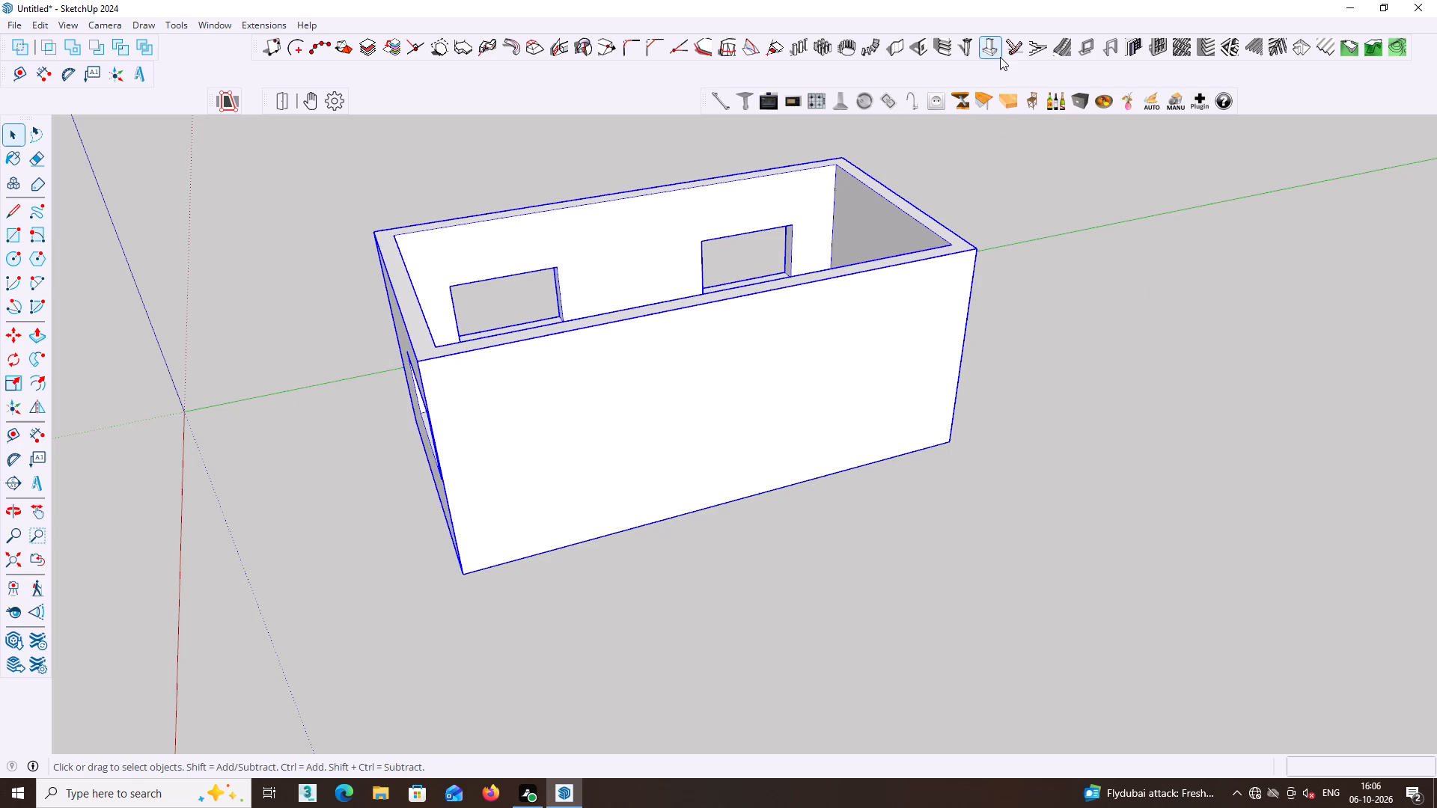
pyautogui.click(926, 46)
pyautogui.click(115, 365)
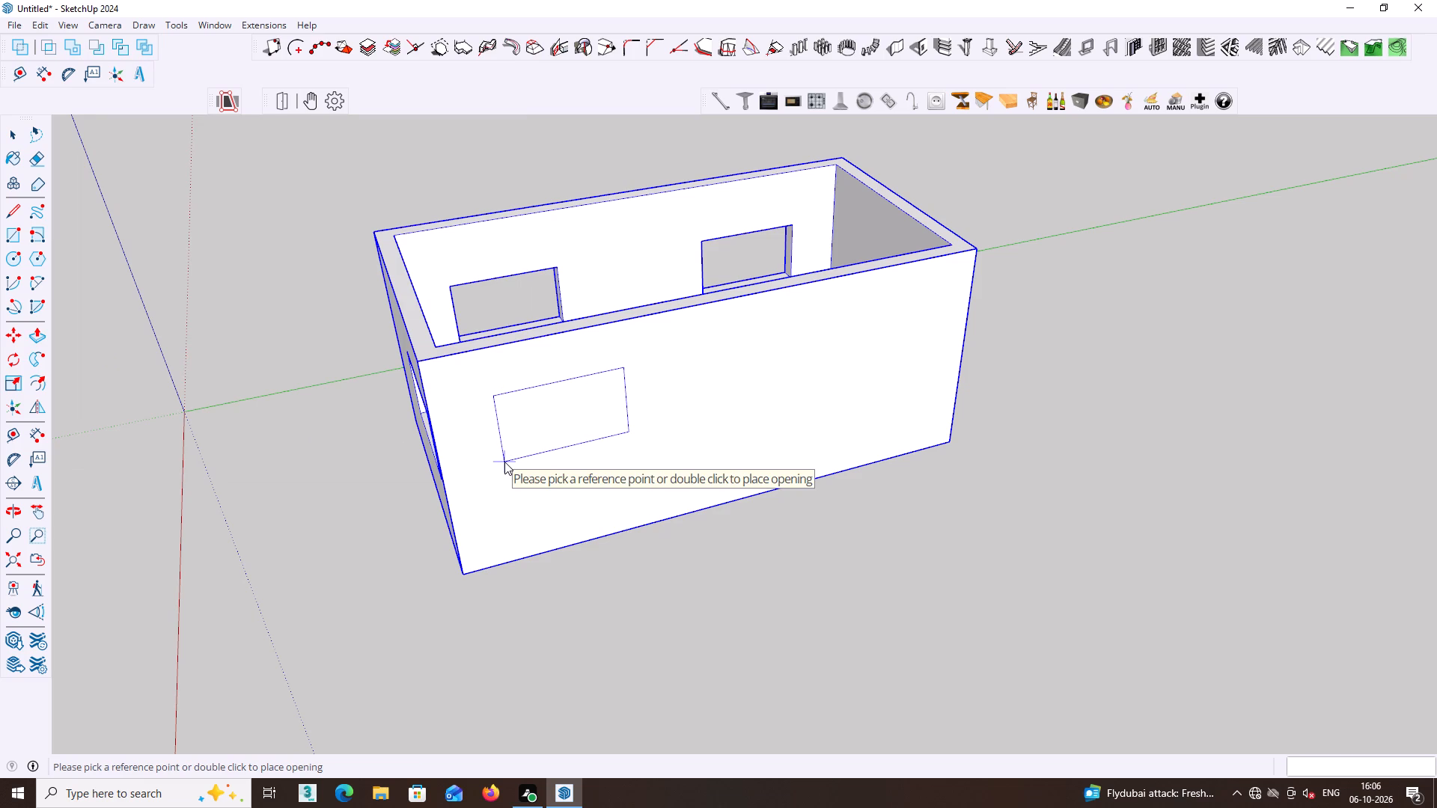
pyautogui.doubleClick(498, 462)
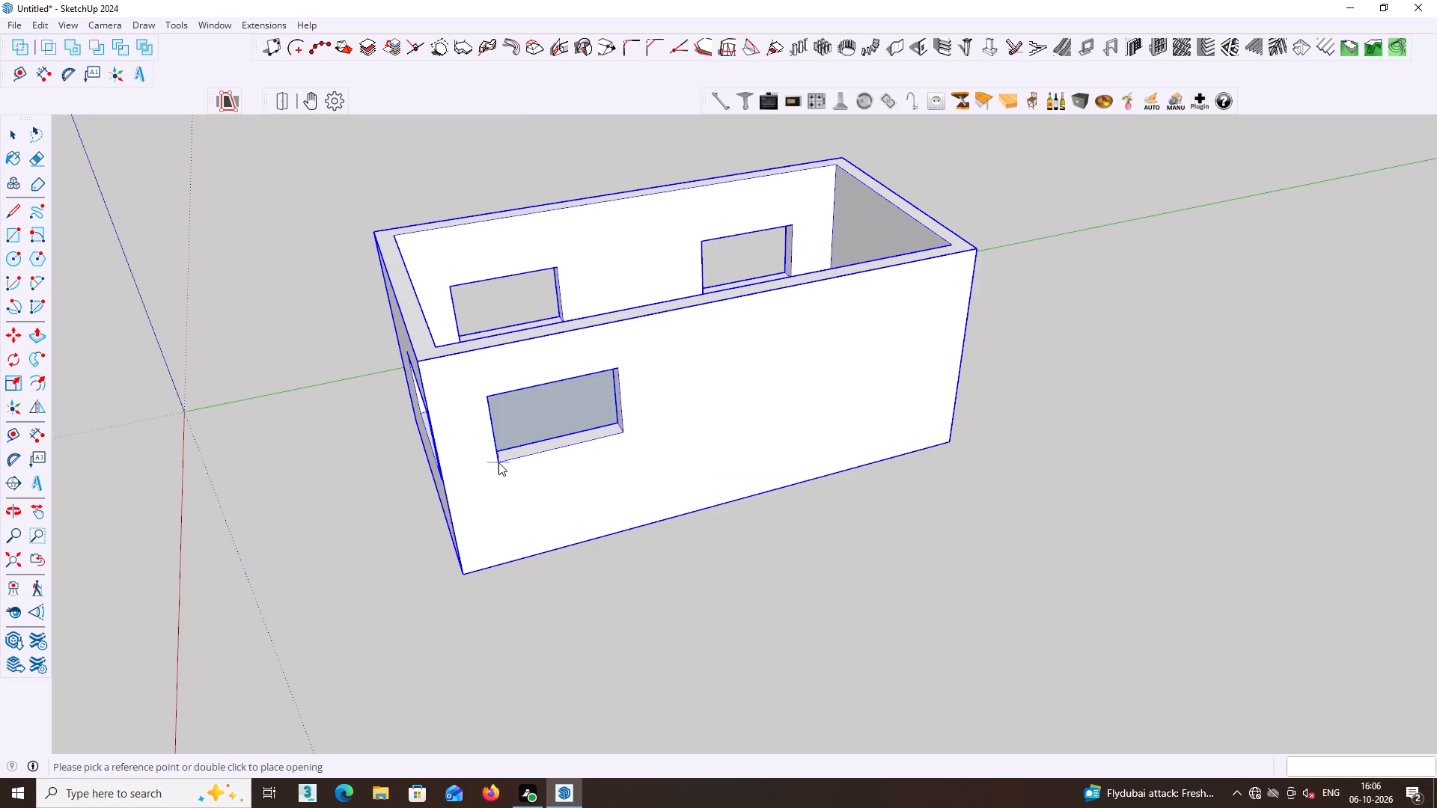
# Cut a second opening of the same size in that long wall, level with the first, toward the end farther from the origin.
pyautogui.moveTo(742, 446); pyautogui.dragTo(770, 397, button='middle')
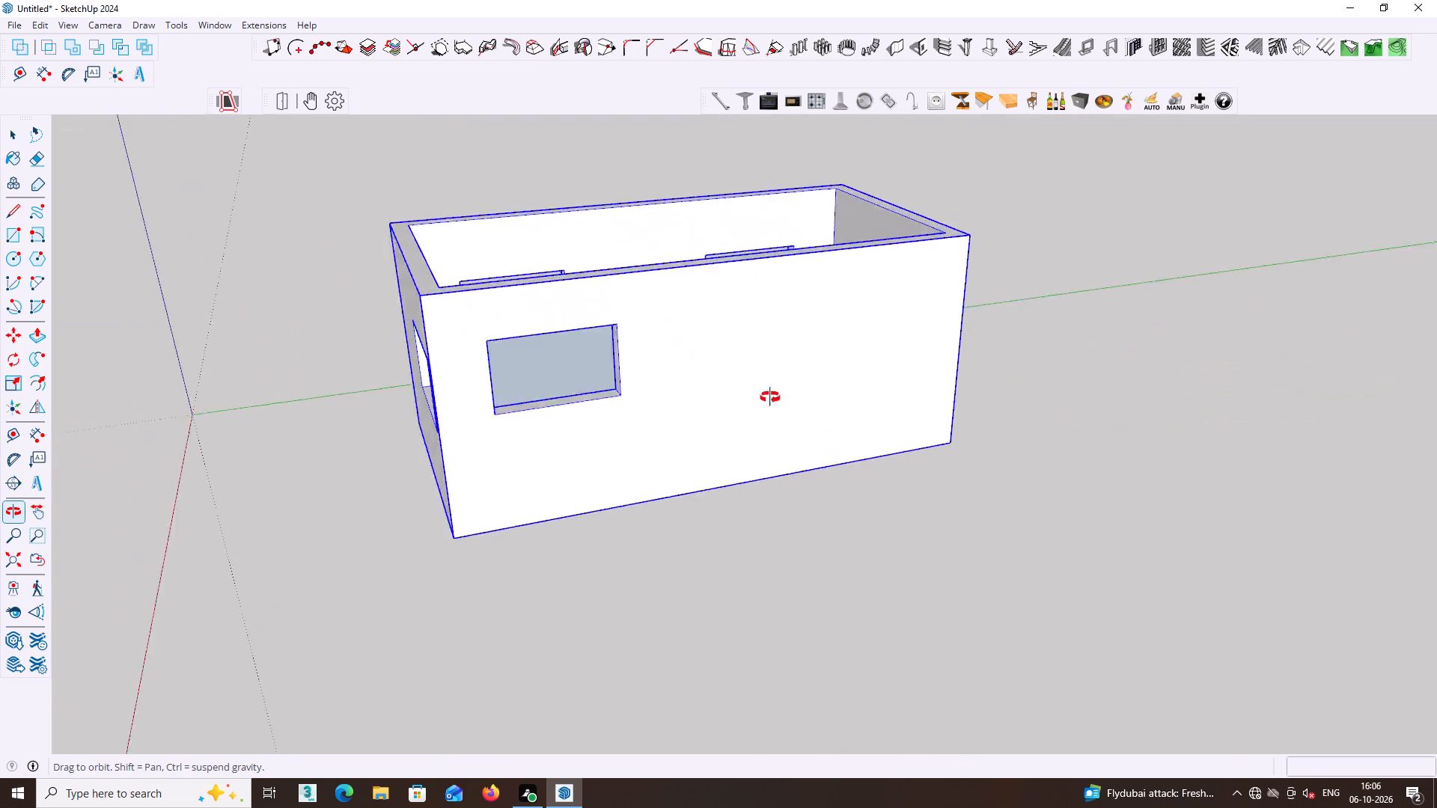
pyautogui.moveTo(770, 397); pyautogui.dragTo(992, 463, button='middle')
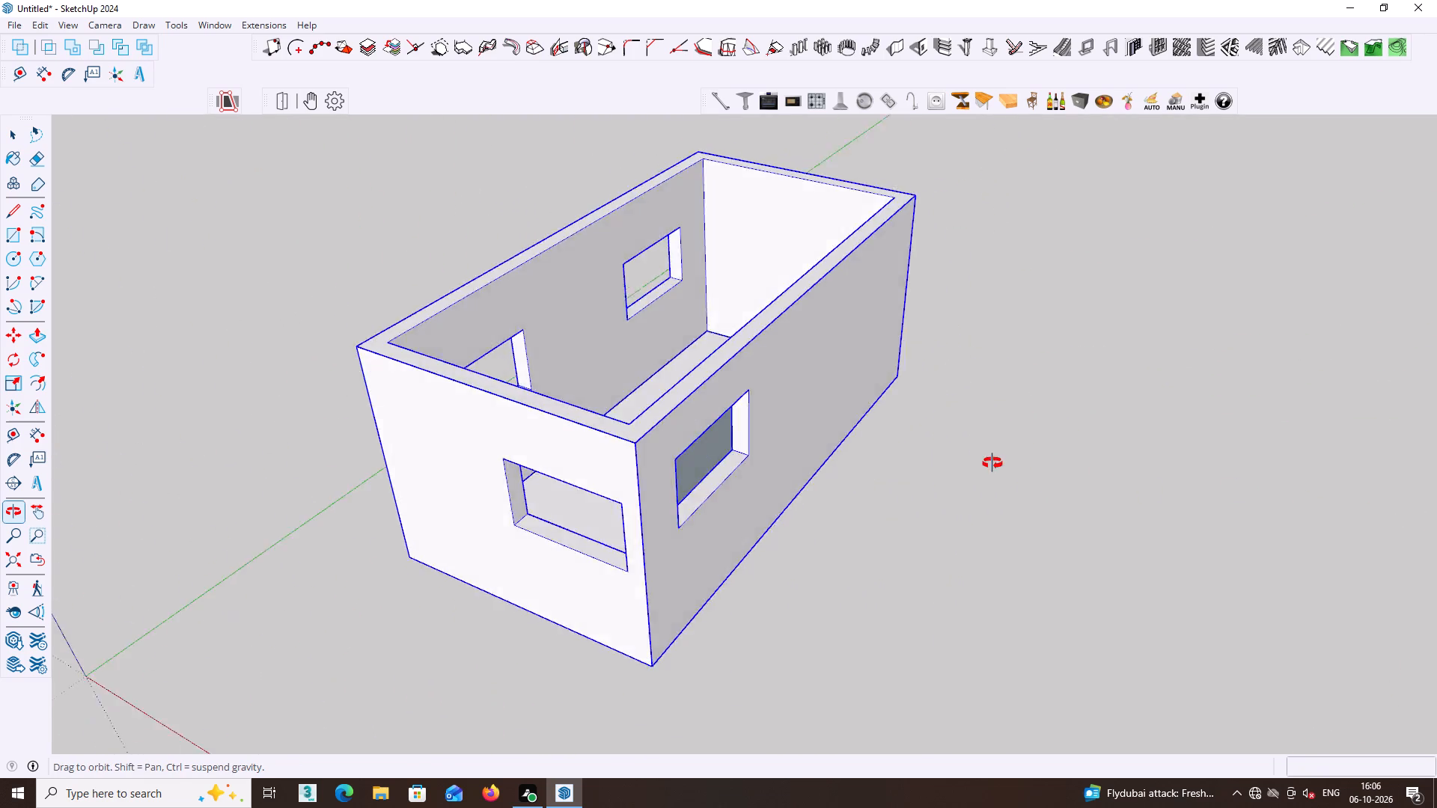
pyautogui.moveTo(992, 463); pyautogui.dragTo(590, 418, button='middle')
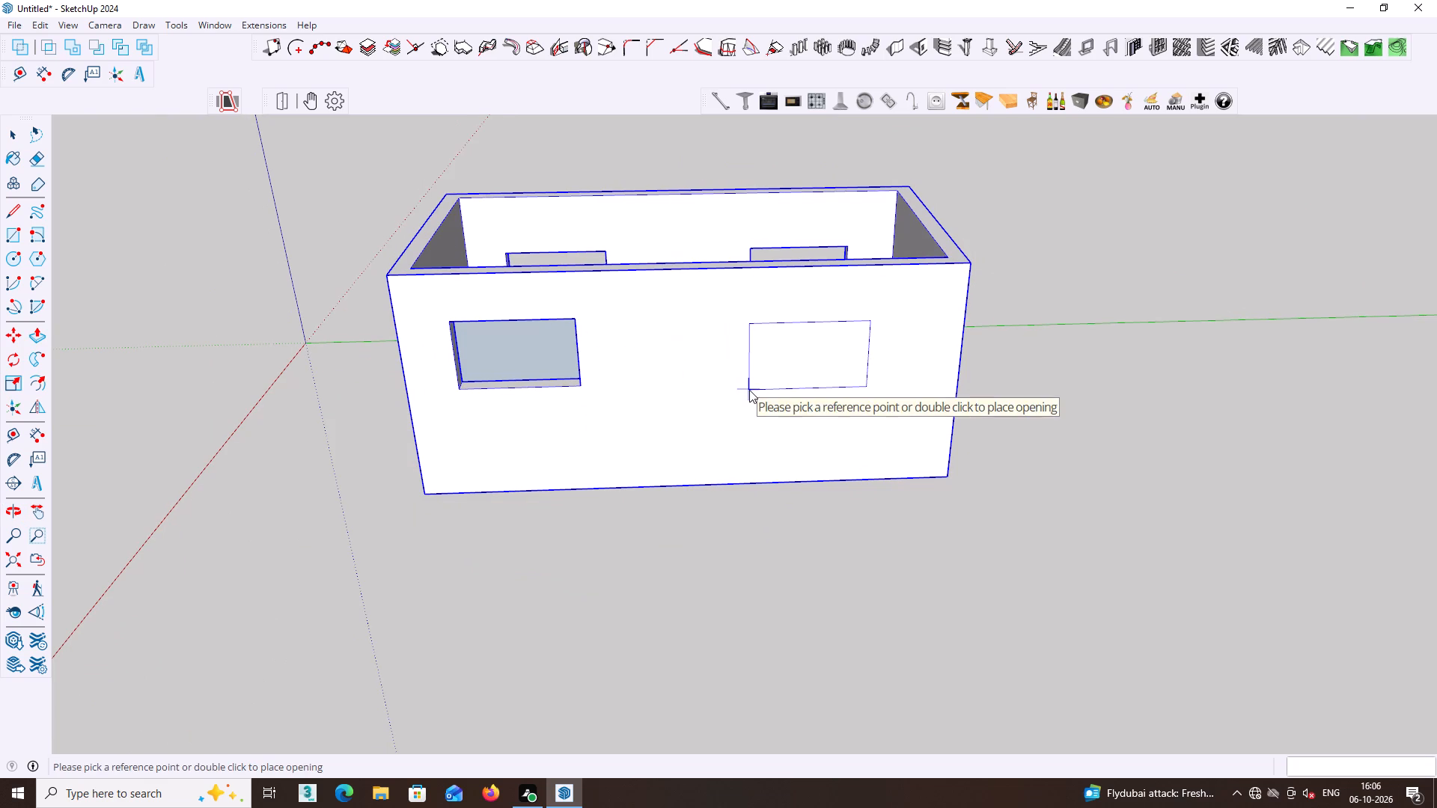
pyautogui.doubleClick(748, 386)
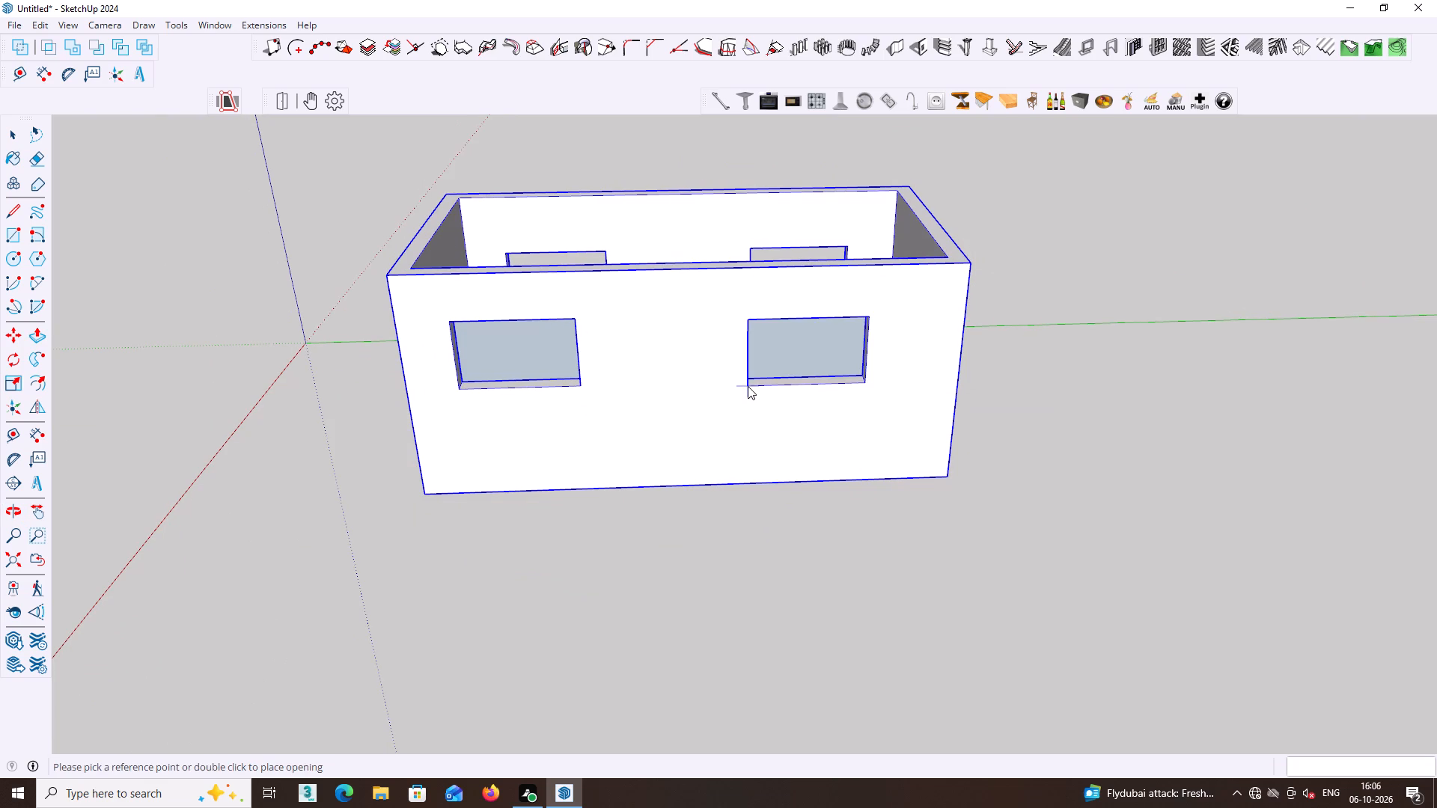
# Examine the new openings from outside and inside the room to check whether they pass through the wall.
pyautogui.scroll(-1, 748, 386)
pyautogui.moveTo(748, 386); pyautogui.dragTo(1436, 478, button='middle')
pyautogui.moveTo(935, 523); pyautogui.dragTo(1230, 550, button='middle')
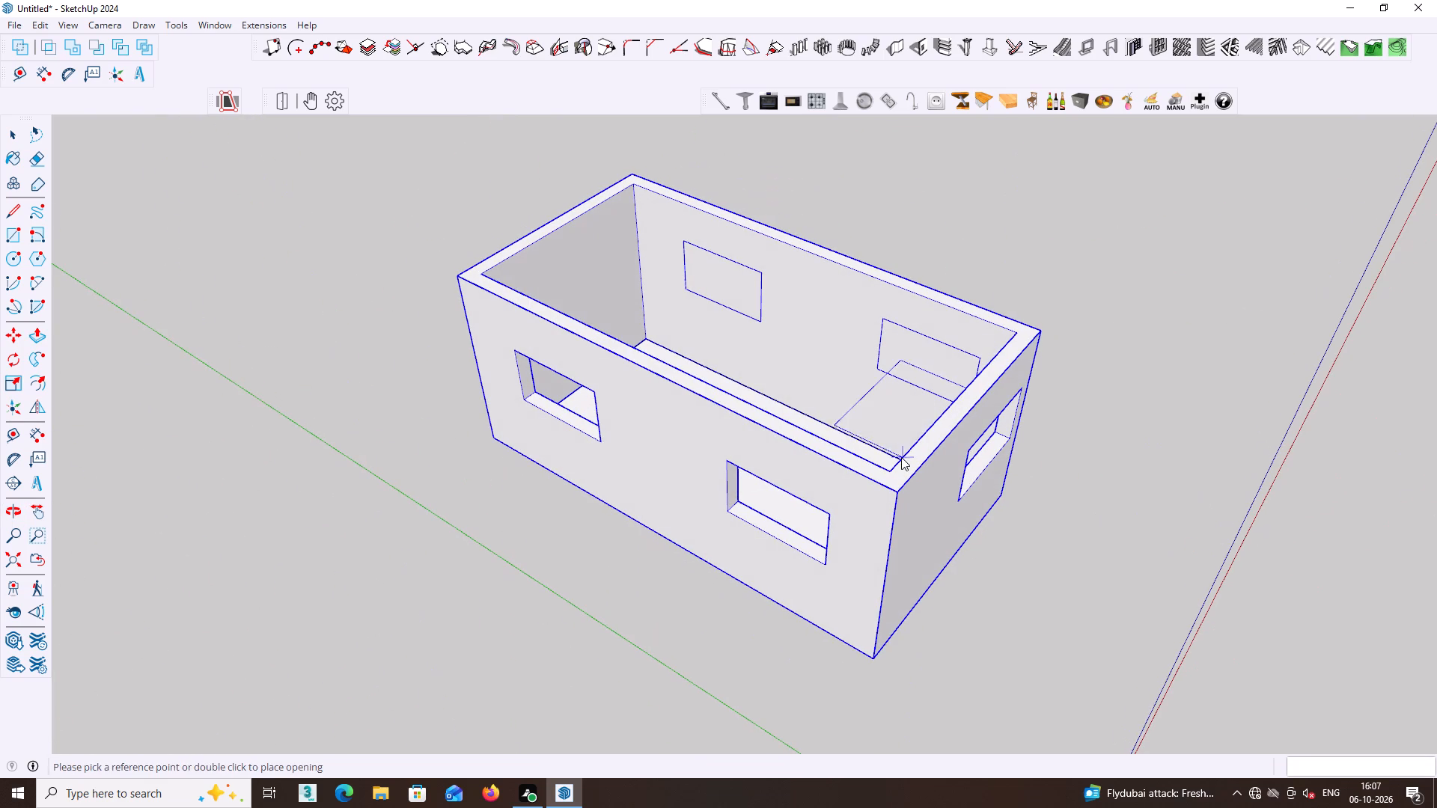
pyautogui.moveTo(920, 391); pyautogui.dragTo(1287, 459, button='middle')
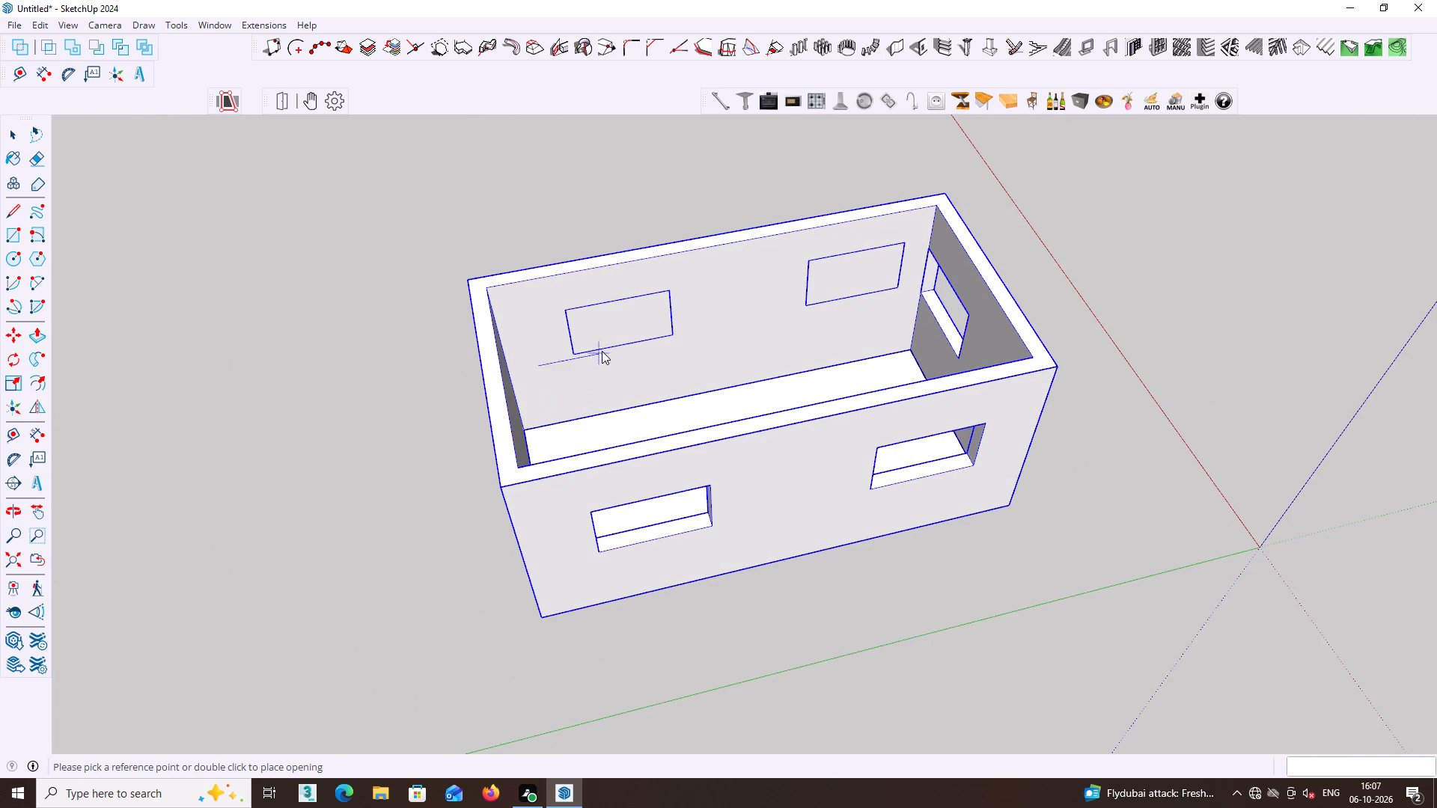
pyautogui.moveTo(658, 345); pyautogui.dragTo(650, 283, button='middle')
pyautogui.scroll(3, 608, 341)
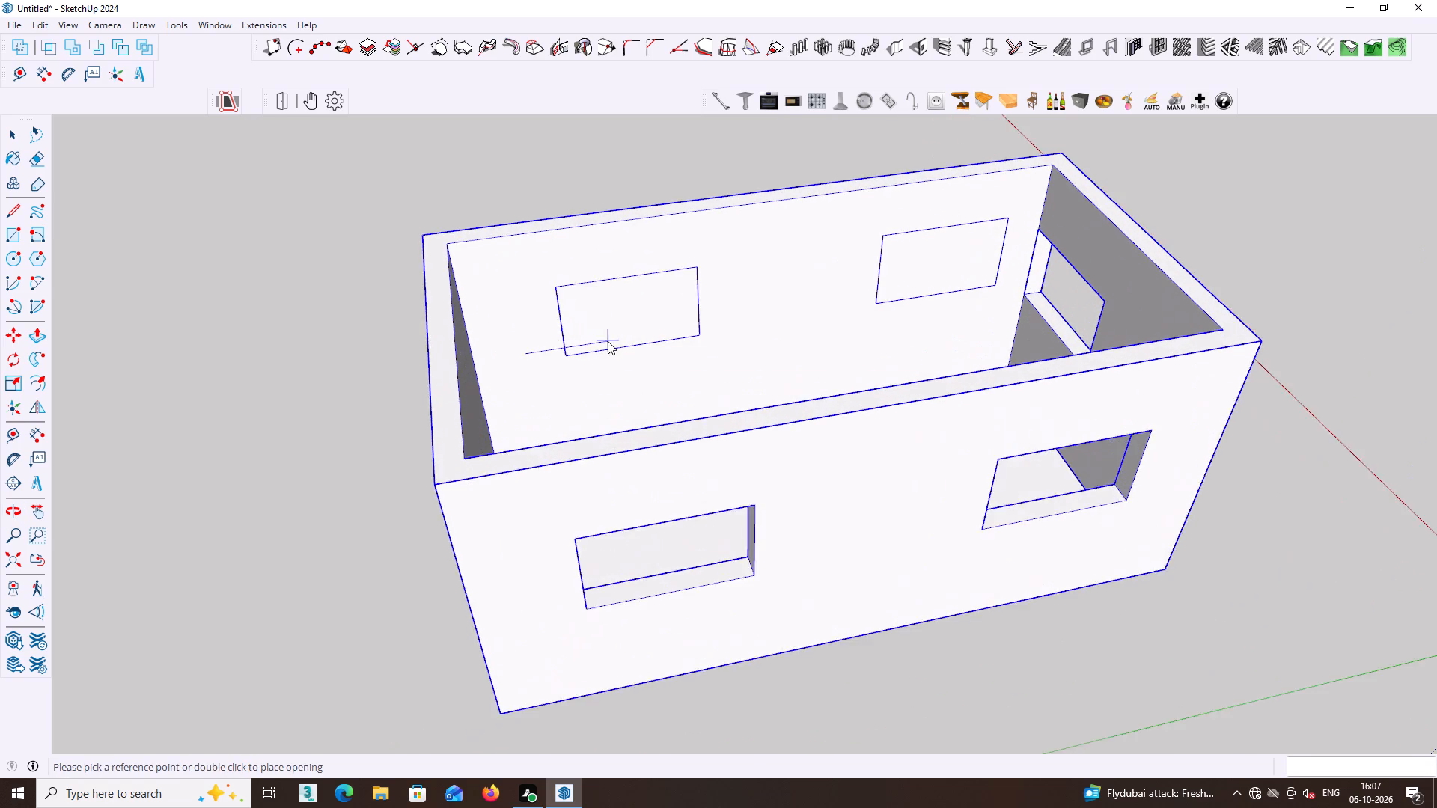
pyautogui.scroll(2, 608, 341)
pyautogui.press('Escape')
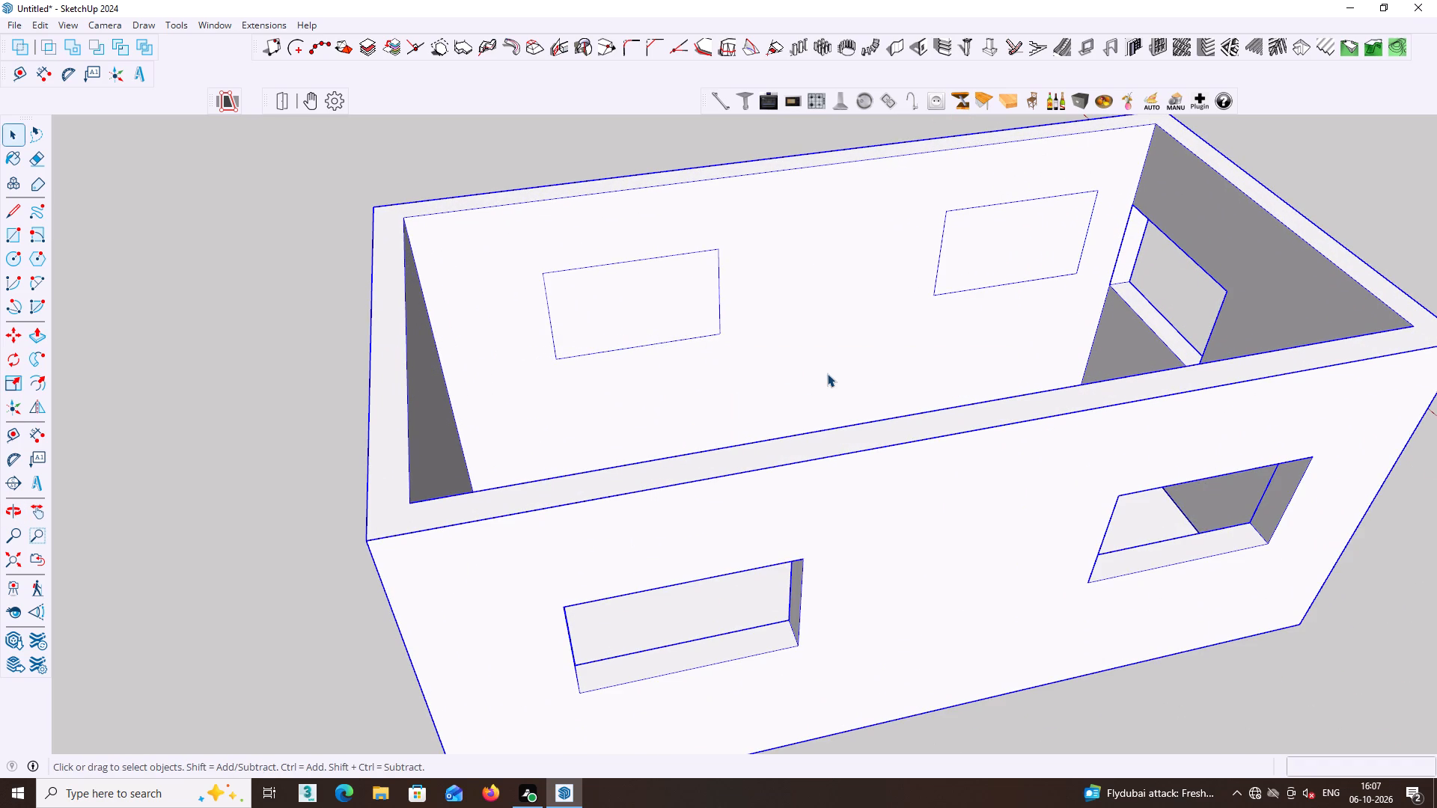
pyautogui.moveTo(881, 416); pyautogui.dragTo(506, 370, button='middle')
pyautogui.scroll(-8, 610, 423)
pyautogui.moveTo(916, 512); pyautogui.dragTo(838, 505, button='middle')
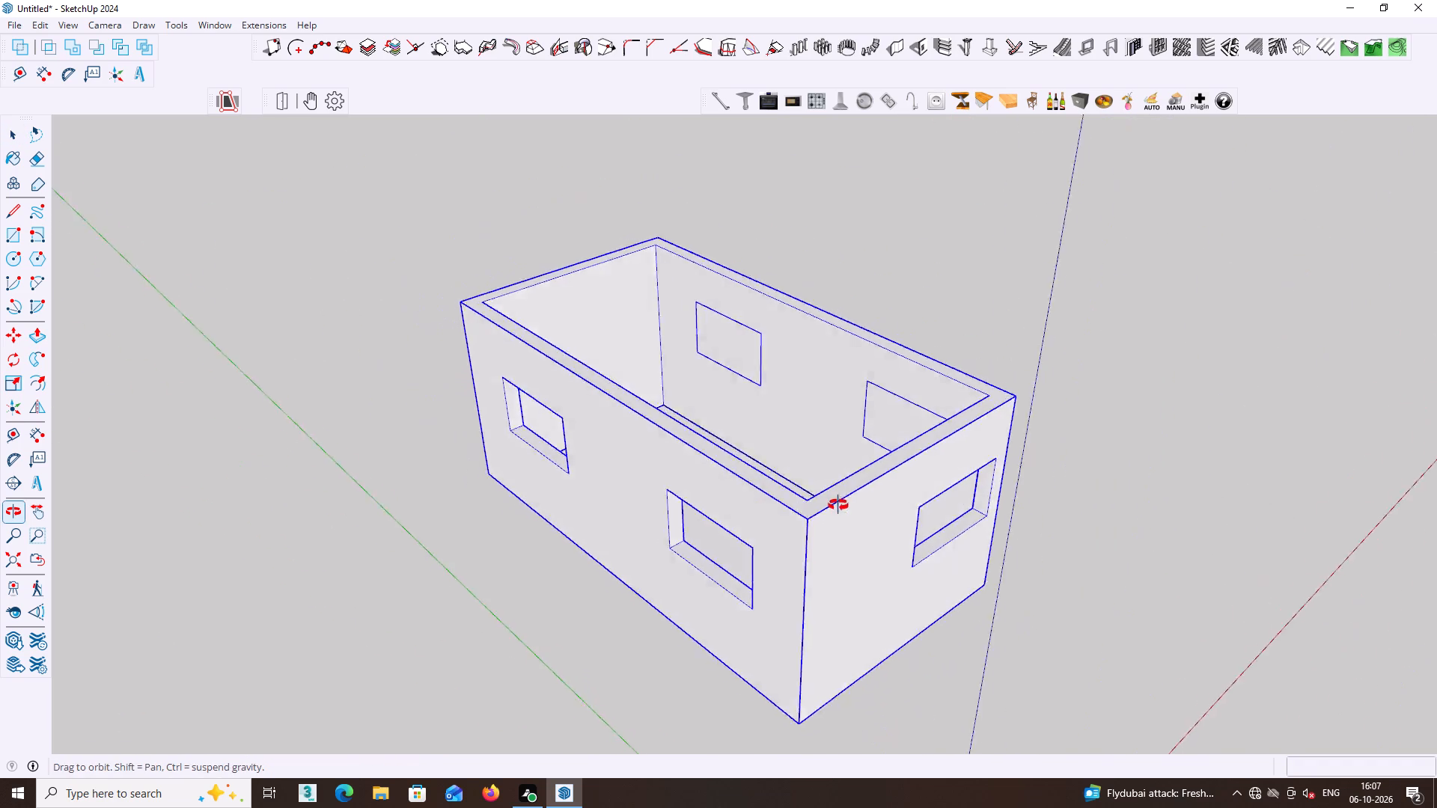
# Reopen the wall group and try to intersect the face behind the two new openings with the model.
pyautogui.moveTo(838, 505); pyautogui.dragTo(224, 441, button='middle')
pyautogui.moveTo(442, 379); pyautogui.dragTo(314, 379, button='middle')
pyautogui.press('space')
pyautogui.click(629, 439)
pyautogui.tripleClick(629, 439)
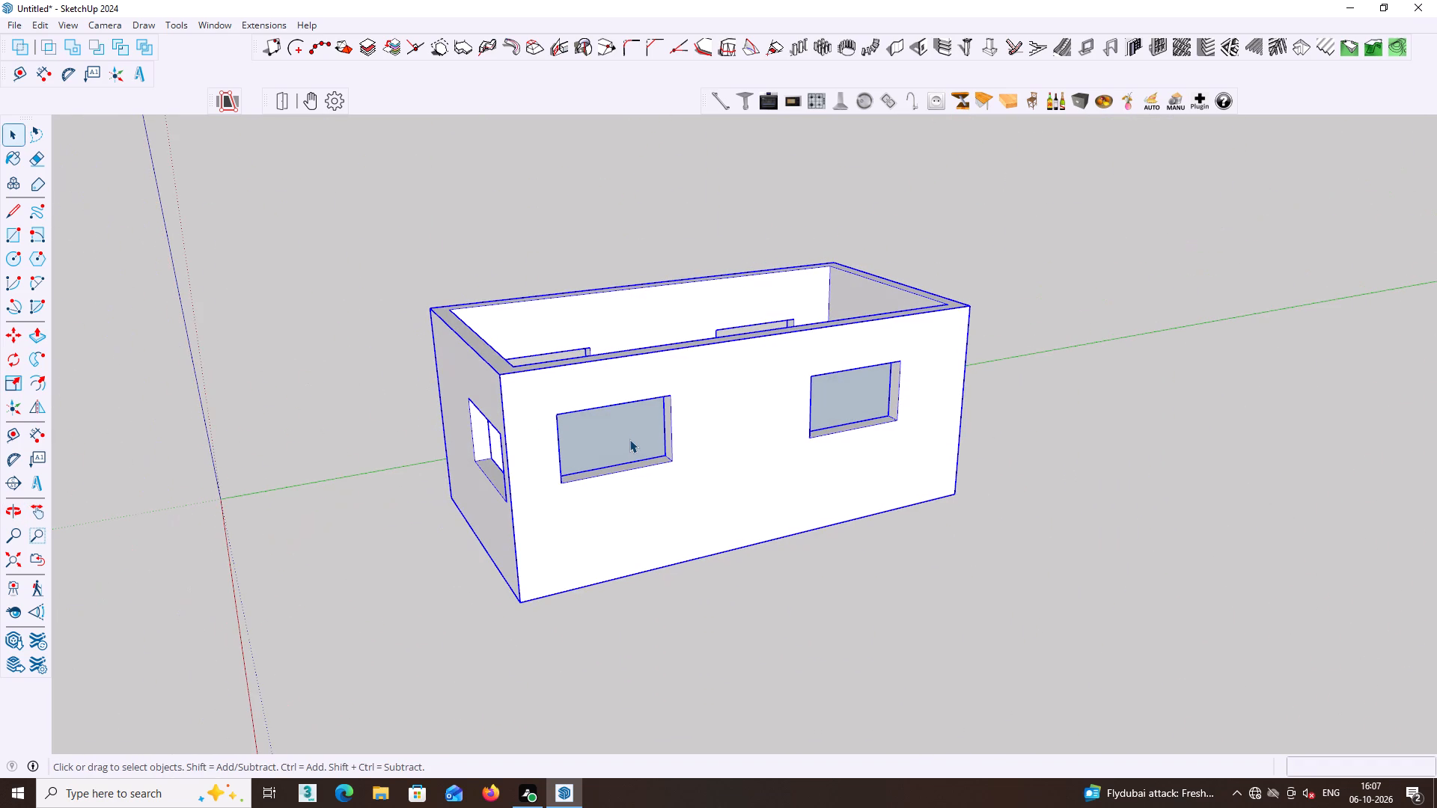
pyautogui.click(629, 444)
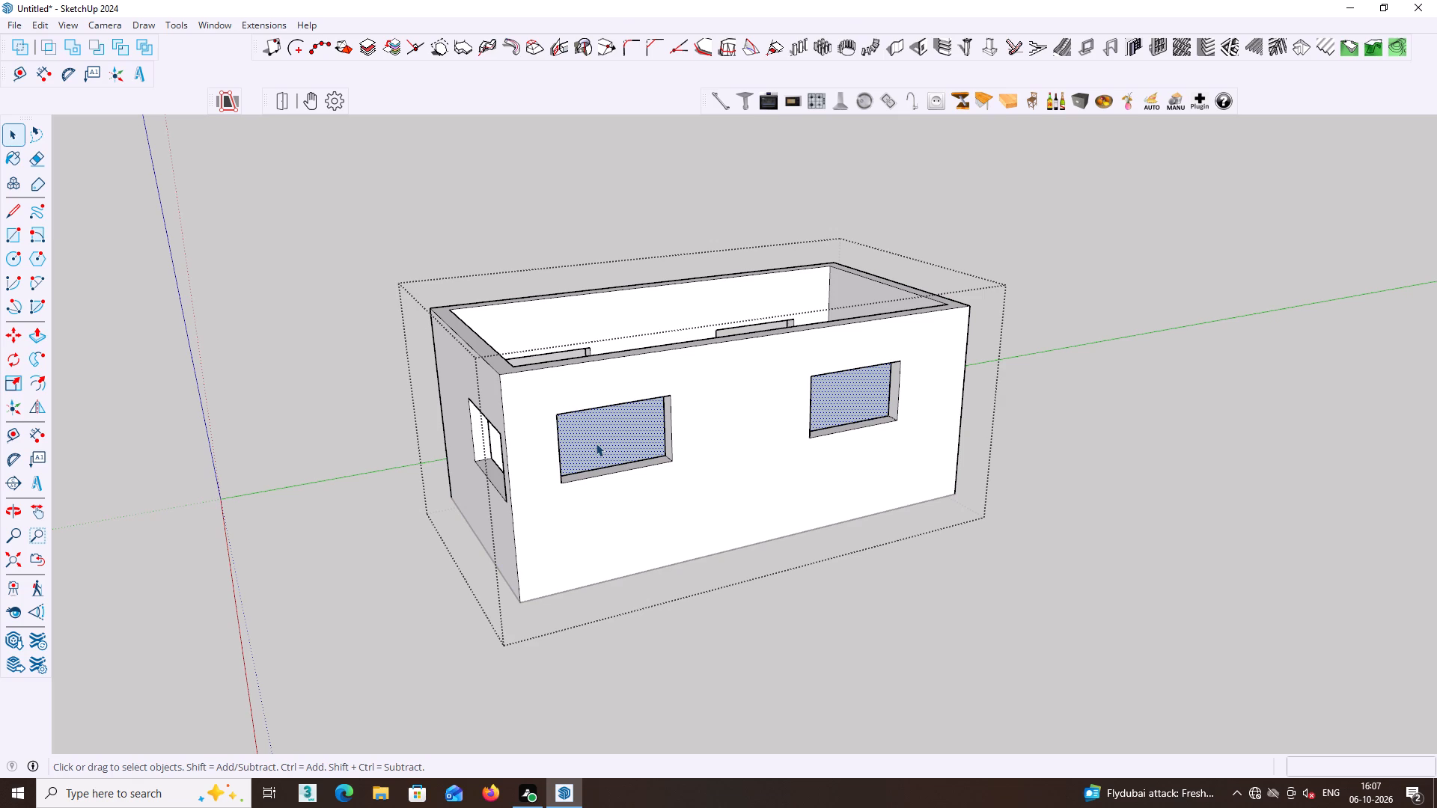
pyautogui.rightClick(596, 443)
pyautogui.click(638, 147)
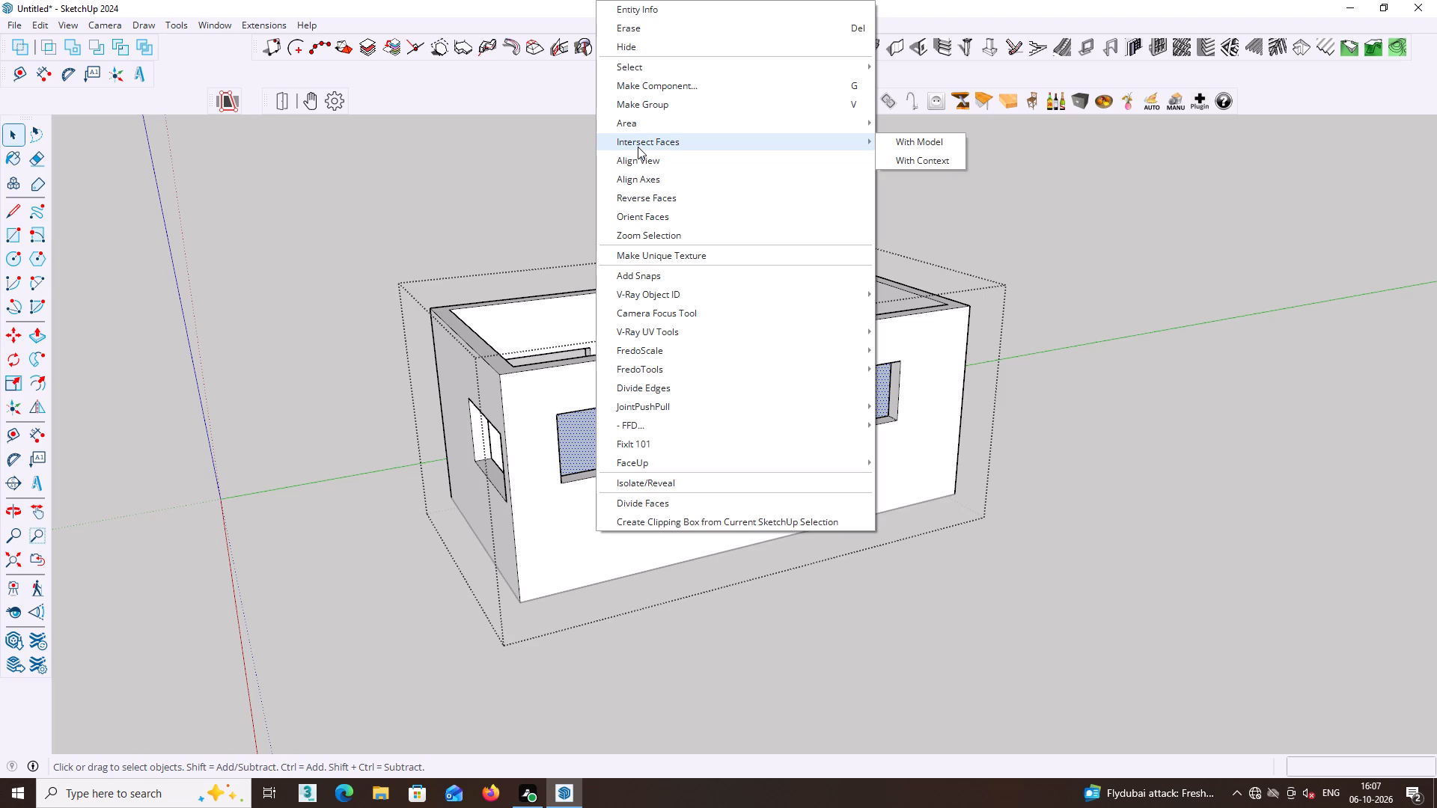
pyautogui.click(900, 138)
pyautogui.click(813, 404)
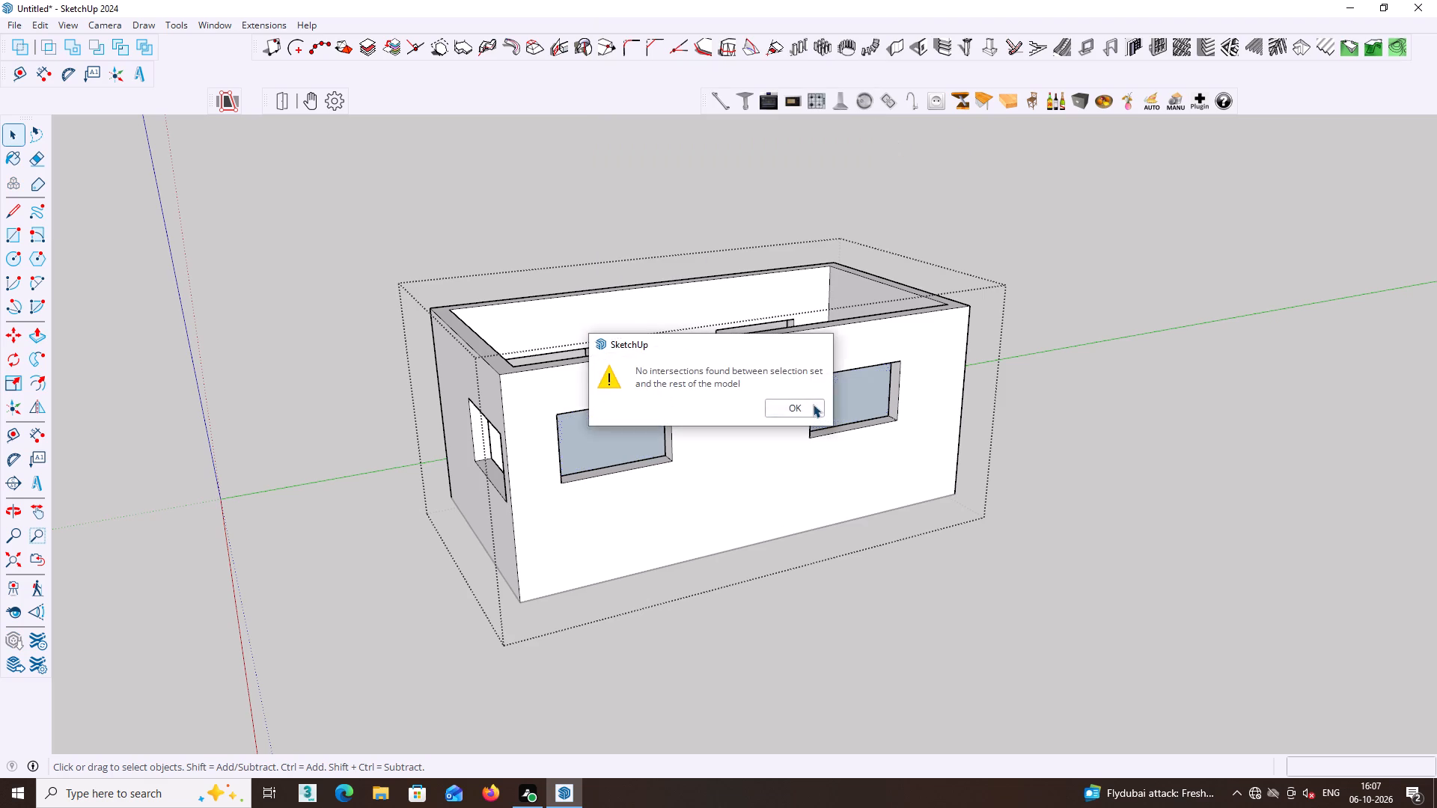
# Delete the long wall's inner face that blocks the two new window openings.
pyautogui.click(833, 397)
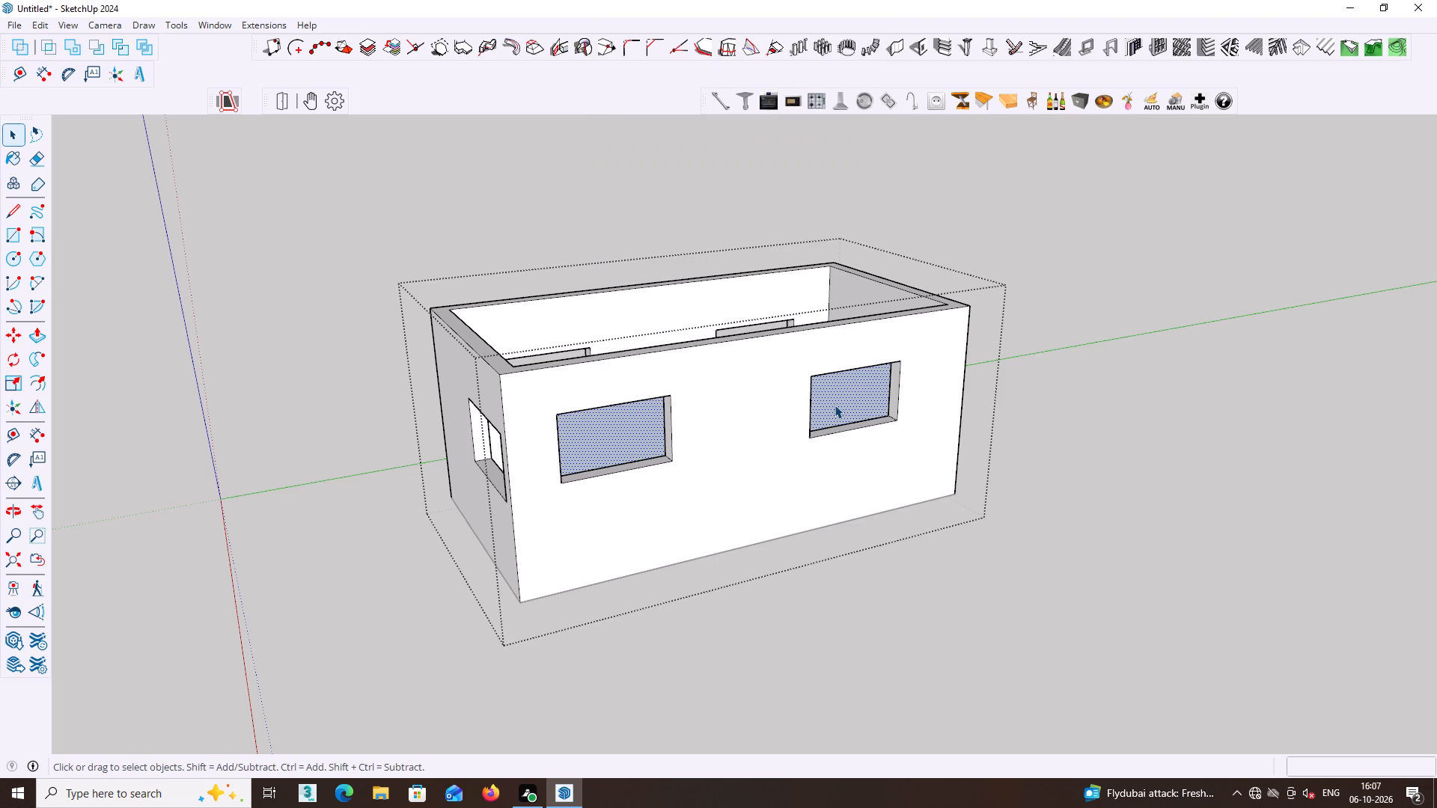
pyautogui.press('Delete')
pyautogui.moveTo(678, 438); pyautogui.dragTo(1436, 569, button='middle')
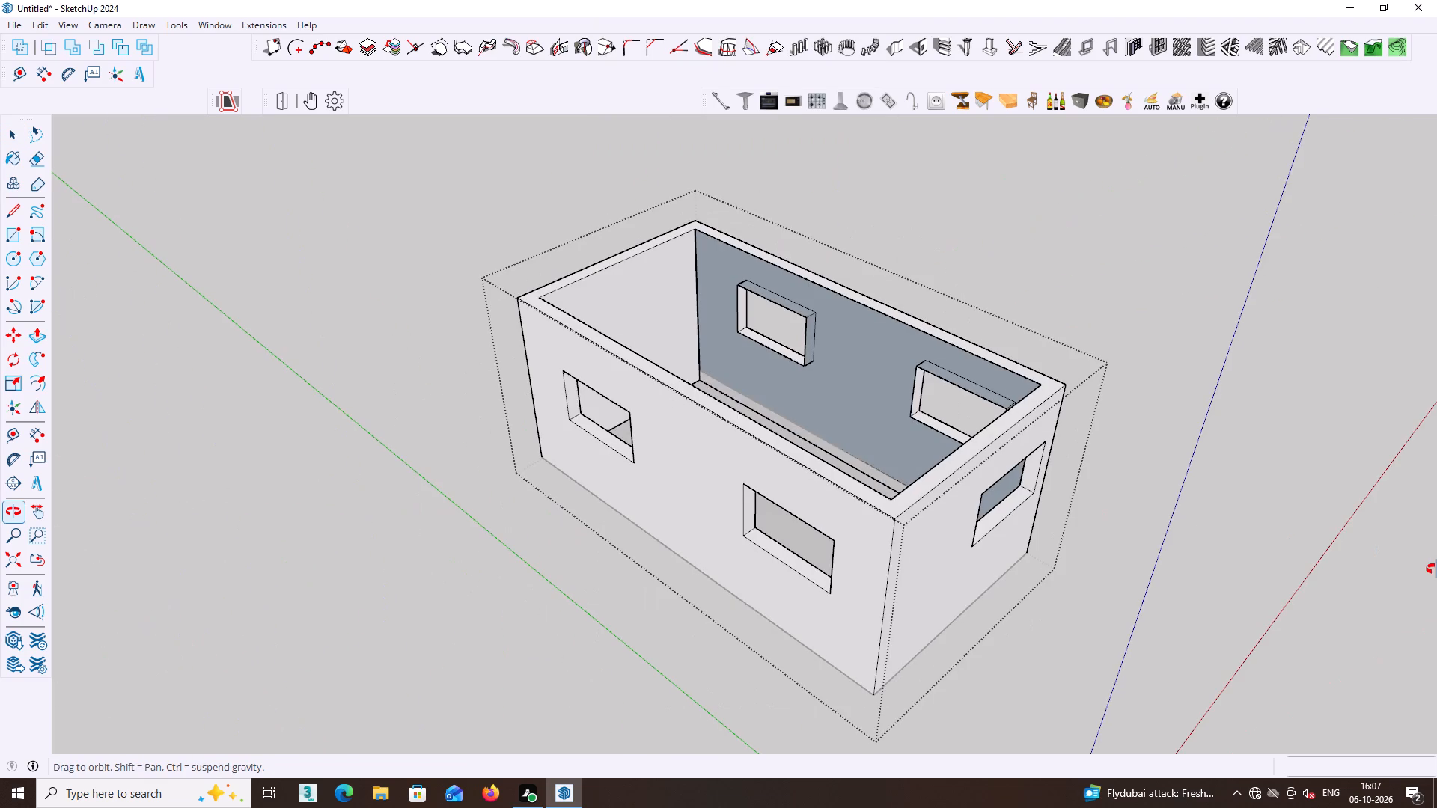
pyautogui.moveTo(1436, 569); pyautogui.dragTo(1436, 568, button='middle')
pyautogui.moveTo(1028, 488); pyautogui.dragTo(1084, 486, button='middle')
pyautogui.moveTo(905, 434); pyautogui.dragTo(775, 429, button='middle')
pyautogui.scroll(6, 785, 327)
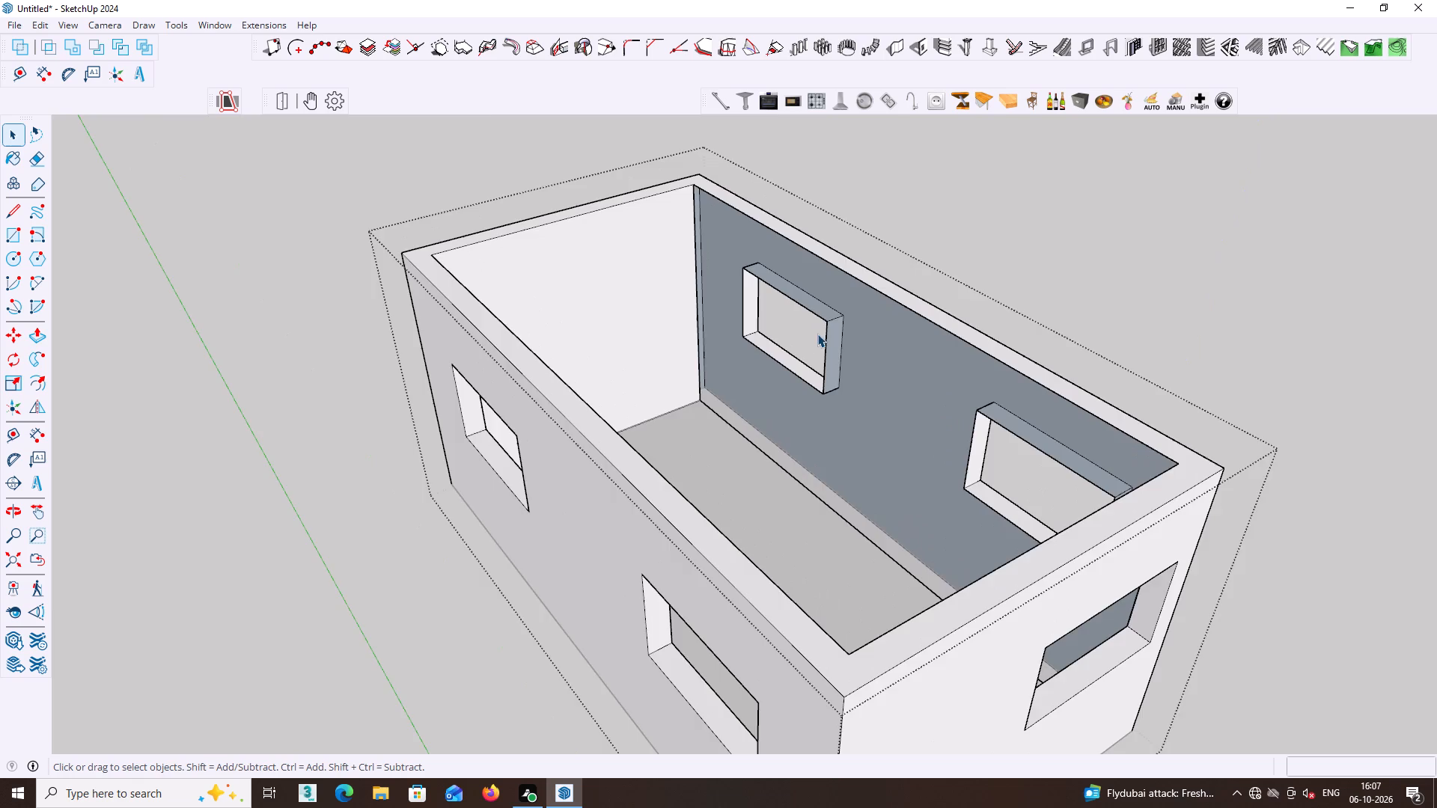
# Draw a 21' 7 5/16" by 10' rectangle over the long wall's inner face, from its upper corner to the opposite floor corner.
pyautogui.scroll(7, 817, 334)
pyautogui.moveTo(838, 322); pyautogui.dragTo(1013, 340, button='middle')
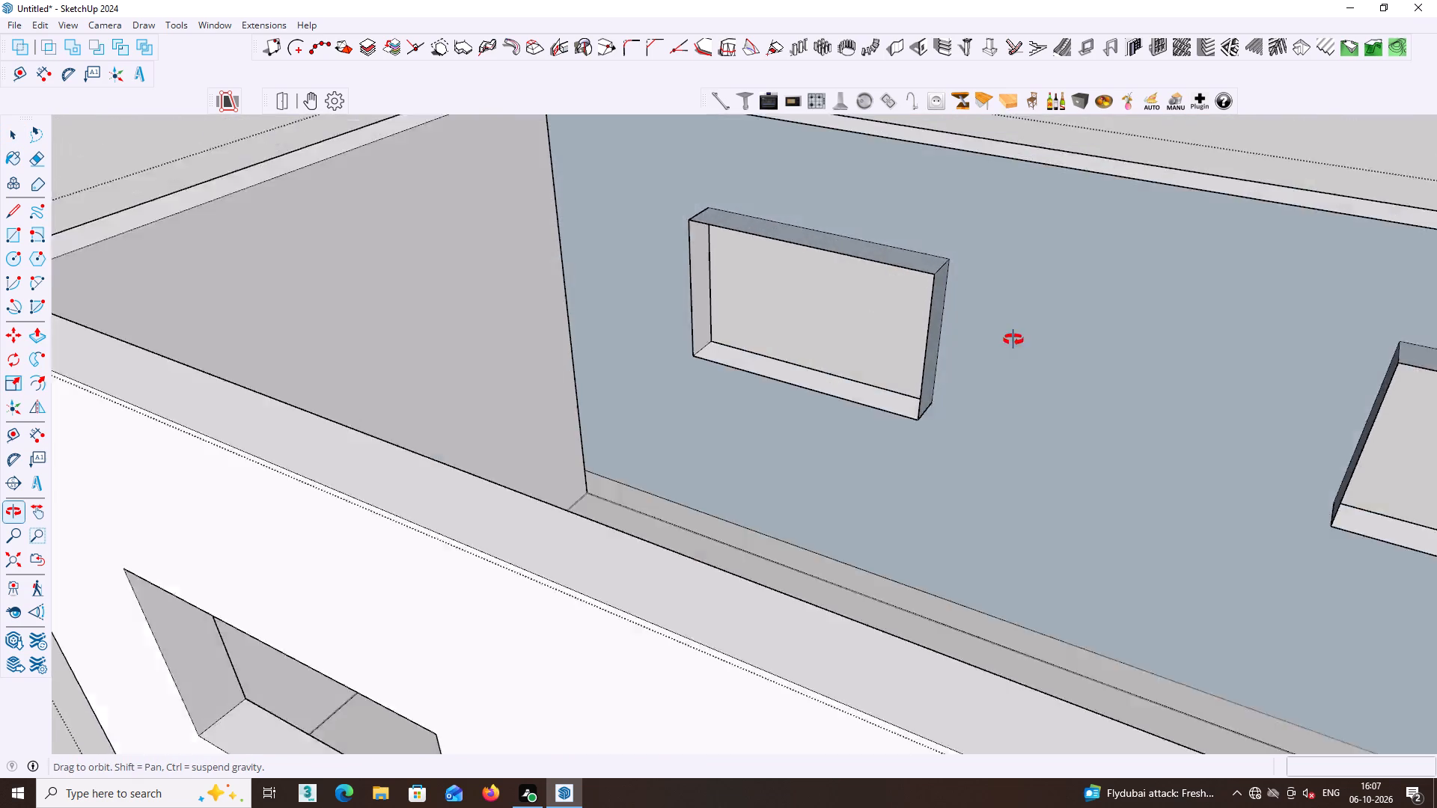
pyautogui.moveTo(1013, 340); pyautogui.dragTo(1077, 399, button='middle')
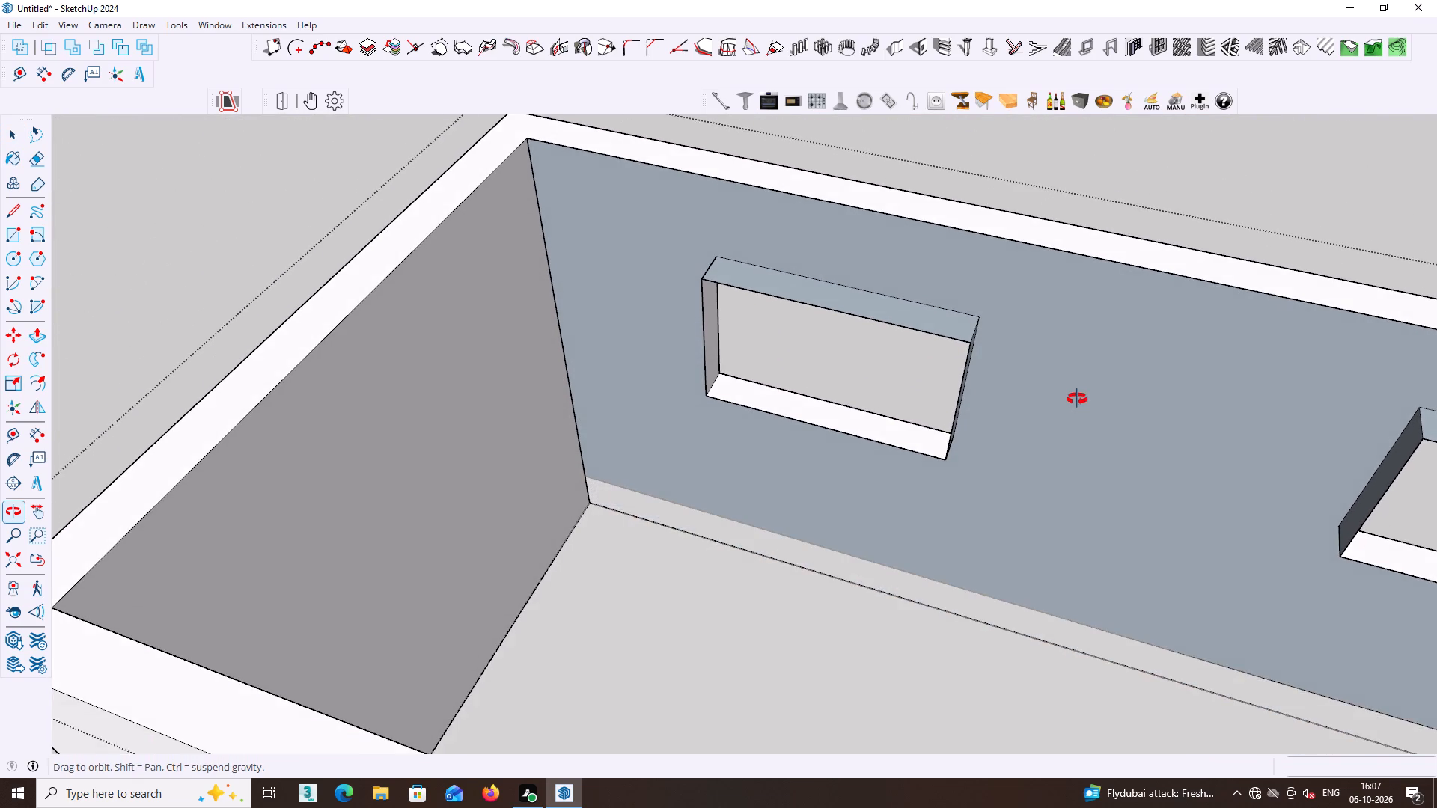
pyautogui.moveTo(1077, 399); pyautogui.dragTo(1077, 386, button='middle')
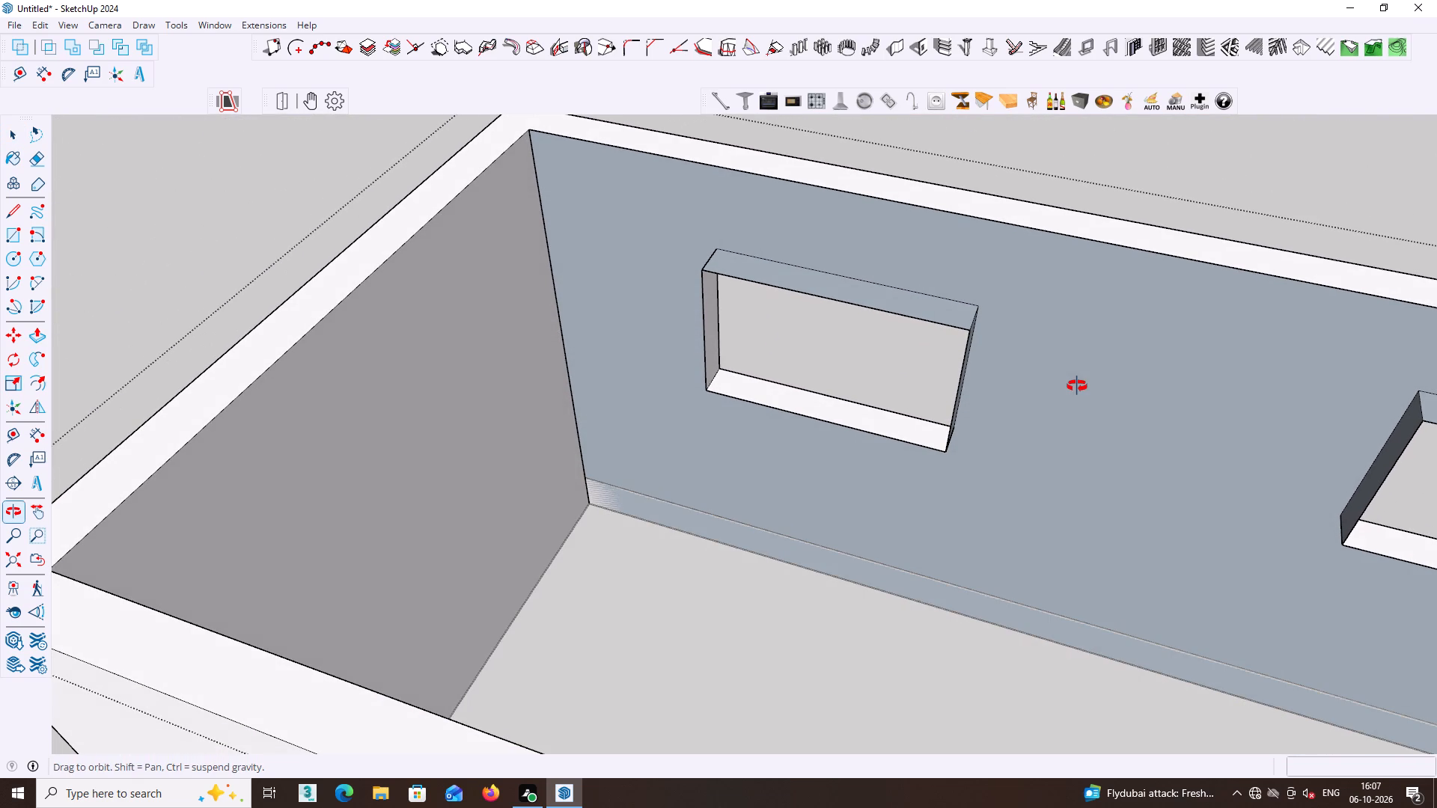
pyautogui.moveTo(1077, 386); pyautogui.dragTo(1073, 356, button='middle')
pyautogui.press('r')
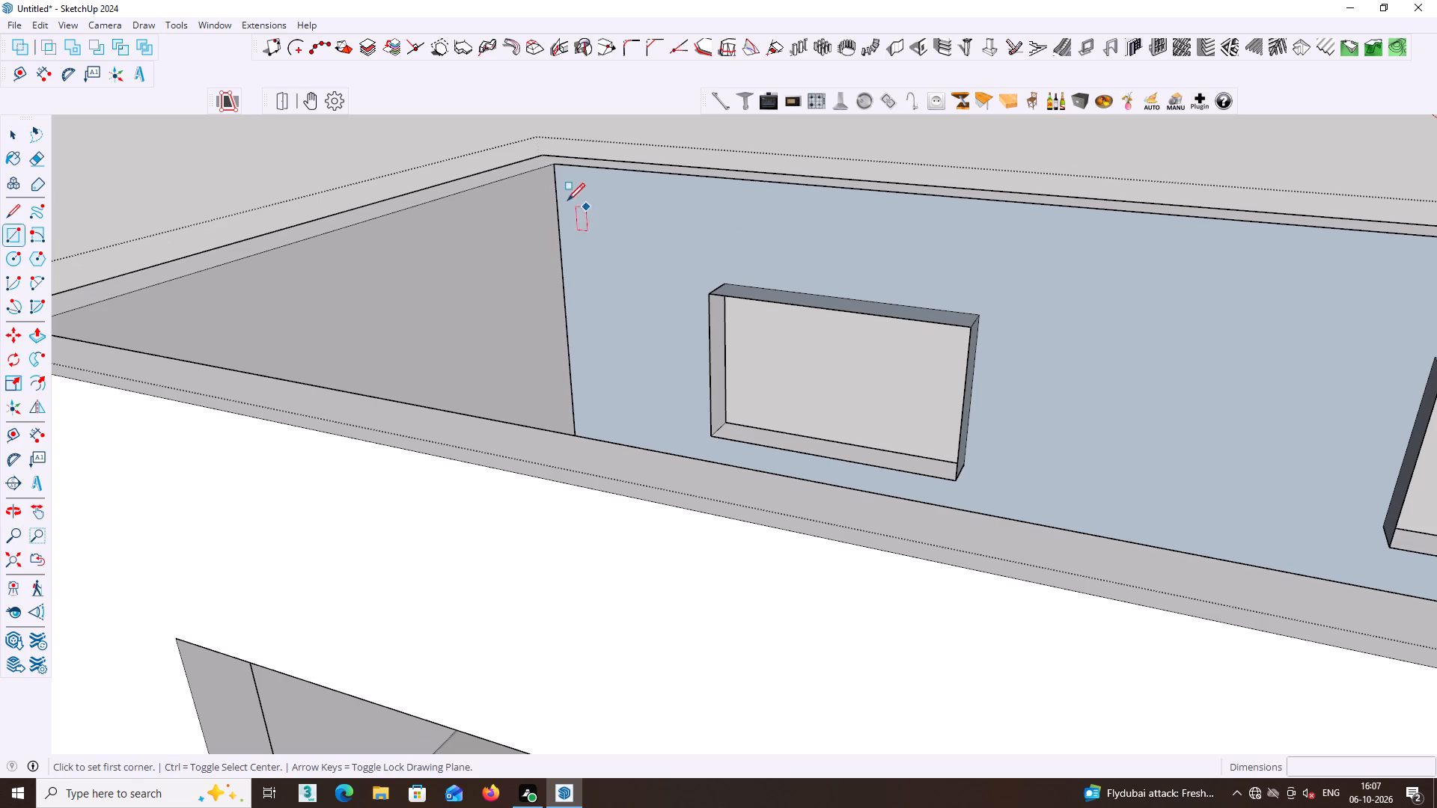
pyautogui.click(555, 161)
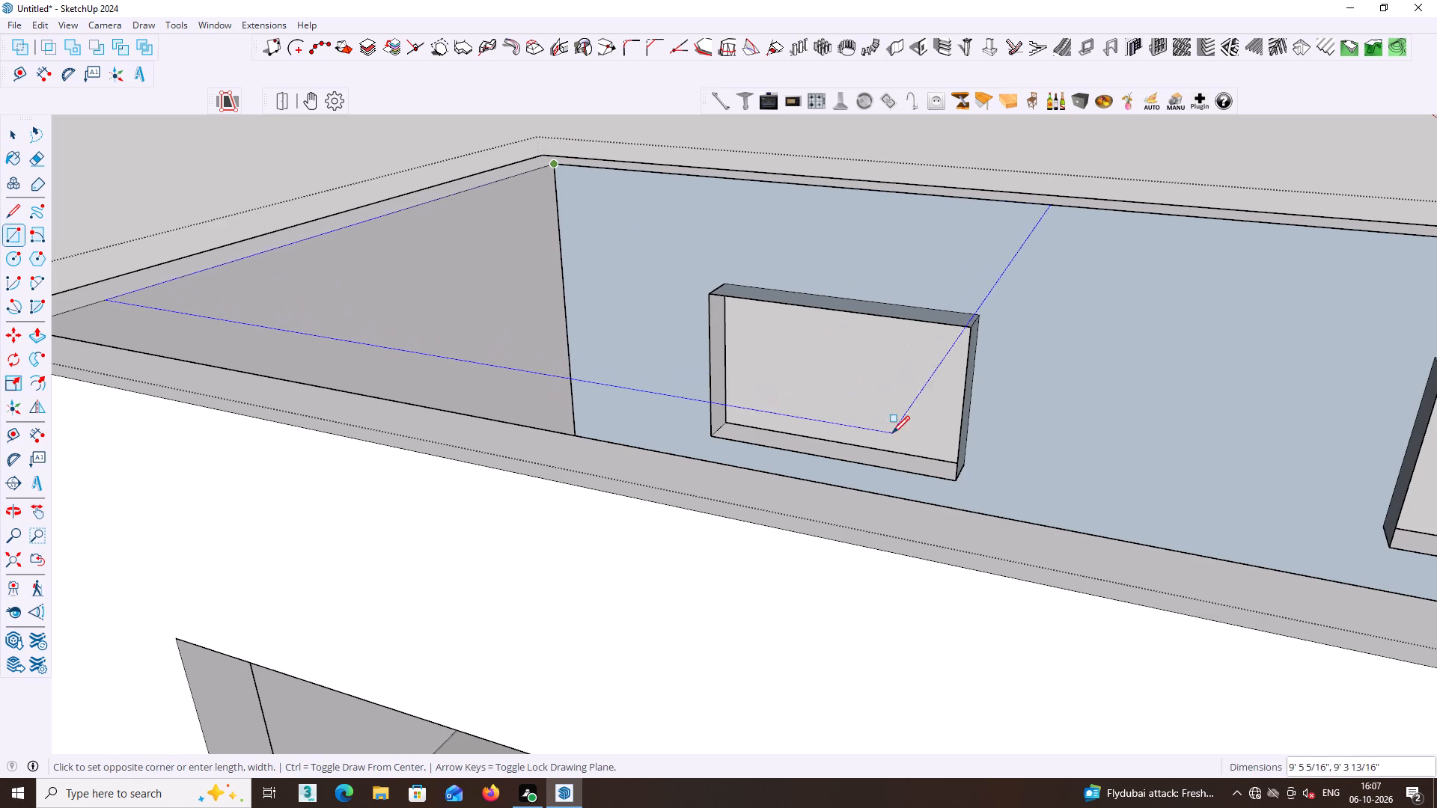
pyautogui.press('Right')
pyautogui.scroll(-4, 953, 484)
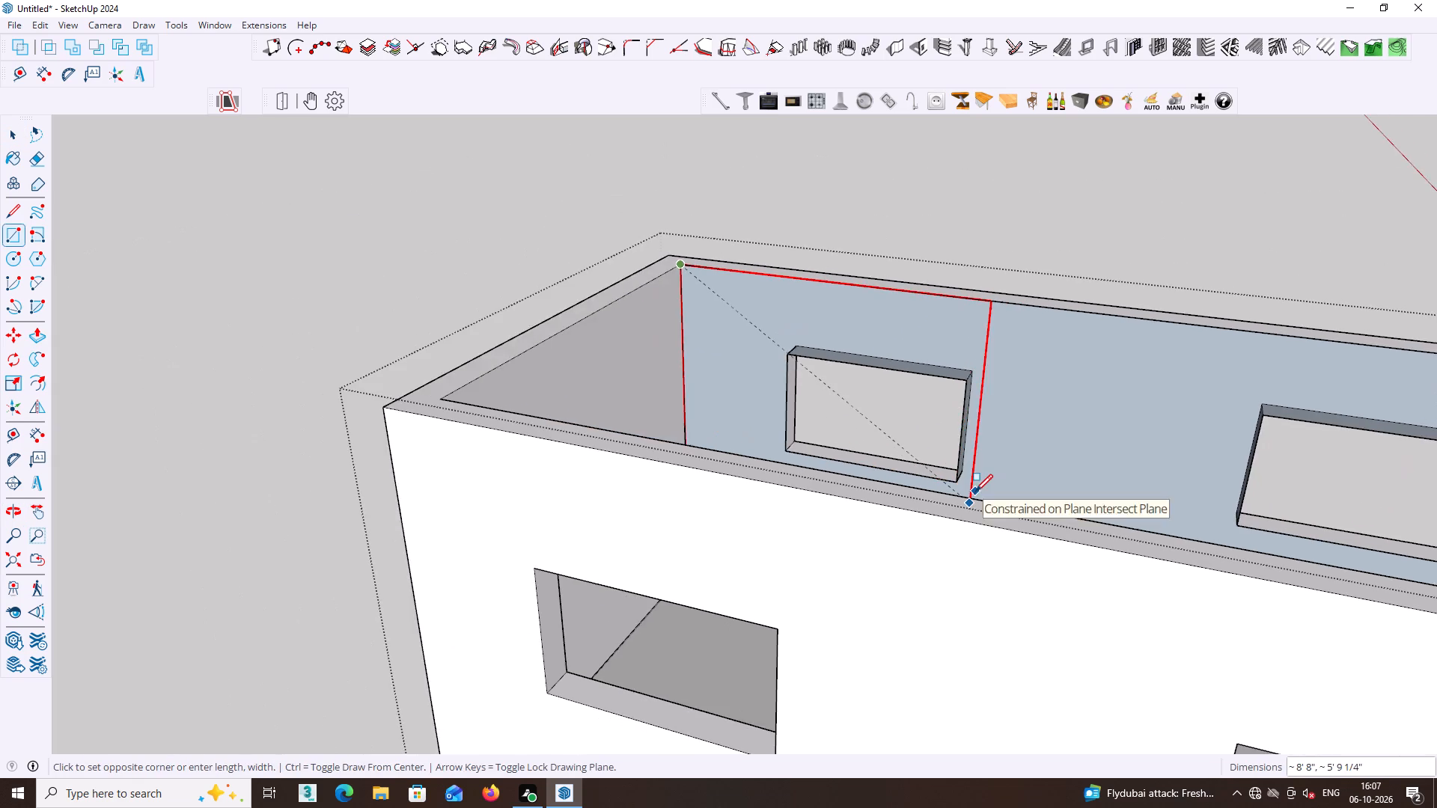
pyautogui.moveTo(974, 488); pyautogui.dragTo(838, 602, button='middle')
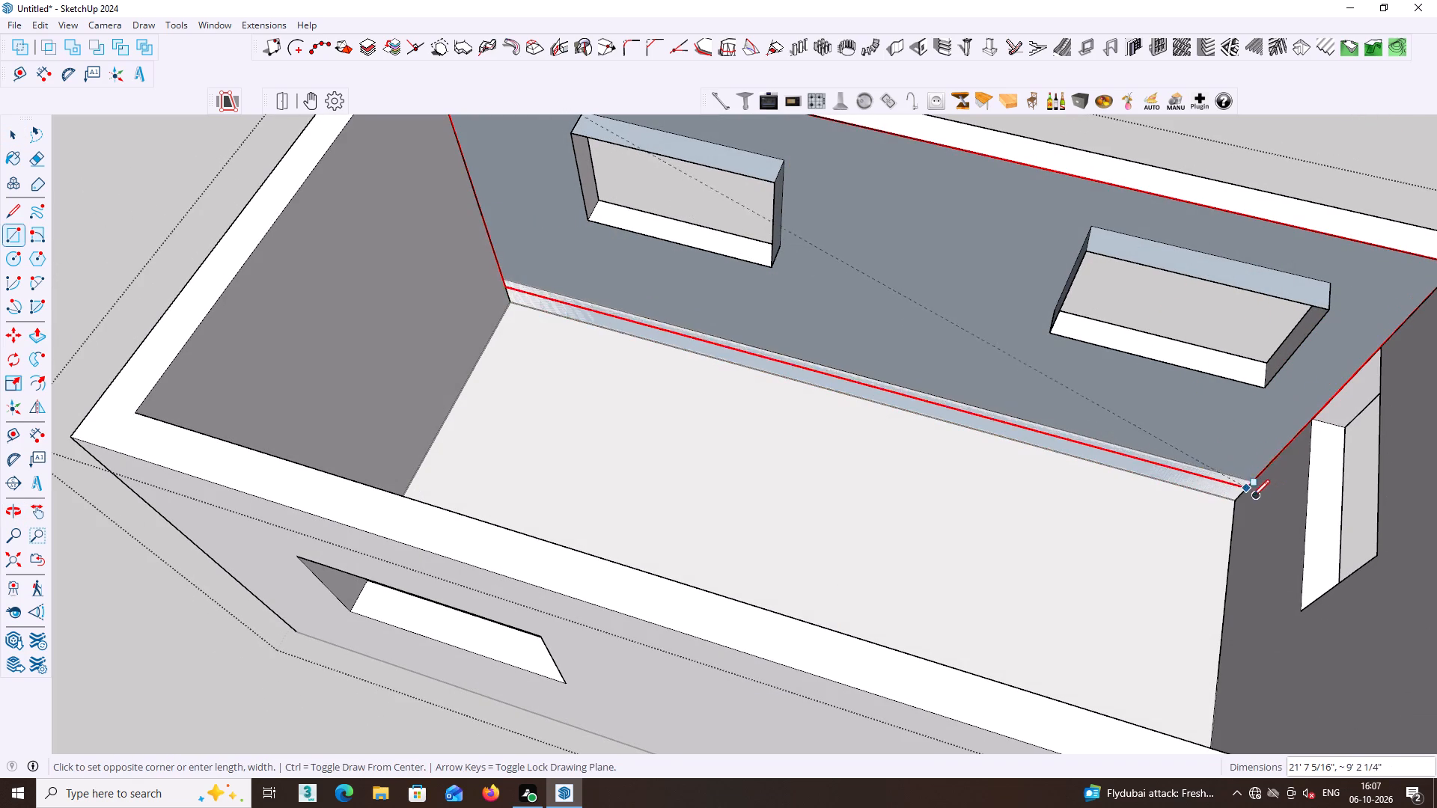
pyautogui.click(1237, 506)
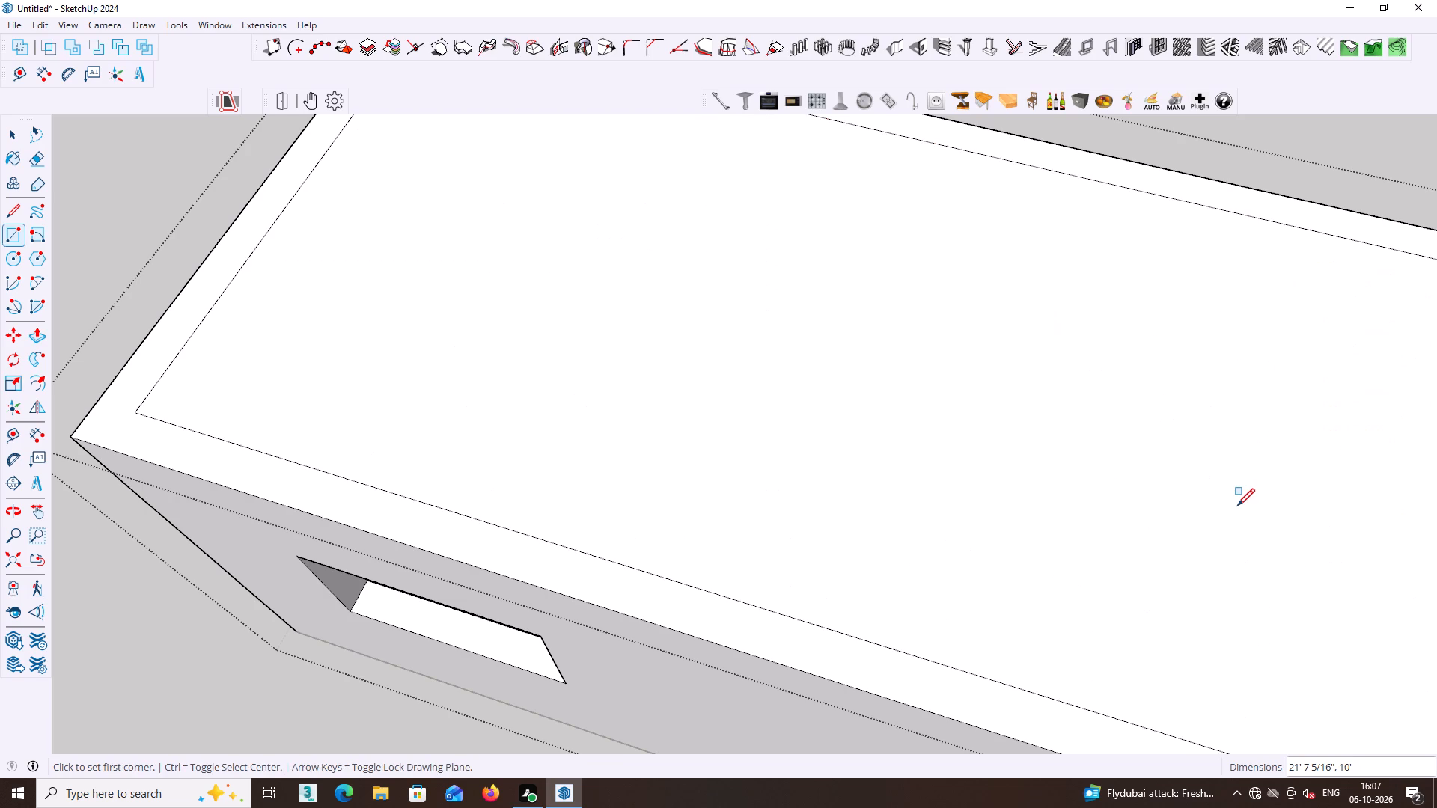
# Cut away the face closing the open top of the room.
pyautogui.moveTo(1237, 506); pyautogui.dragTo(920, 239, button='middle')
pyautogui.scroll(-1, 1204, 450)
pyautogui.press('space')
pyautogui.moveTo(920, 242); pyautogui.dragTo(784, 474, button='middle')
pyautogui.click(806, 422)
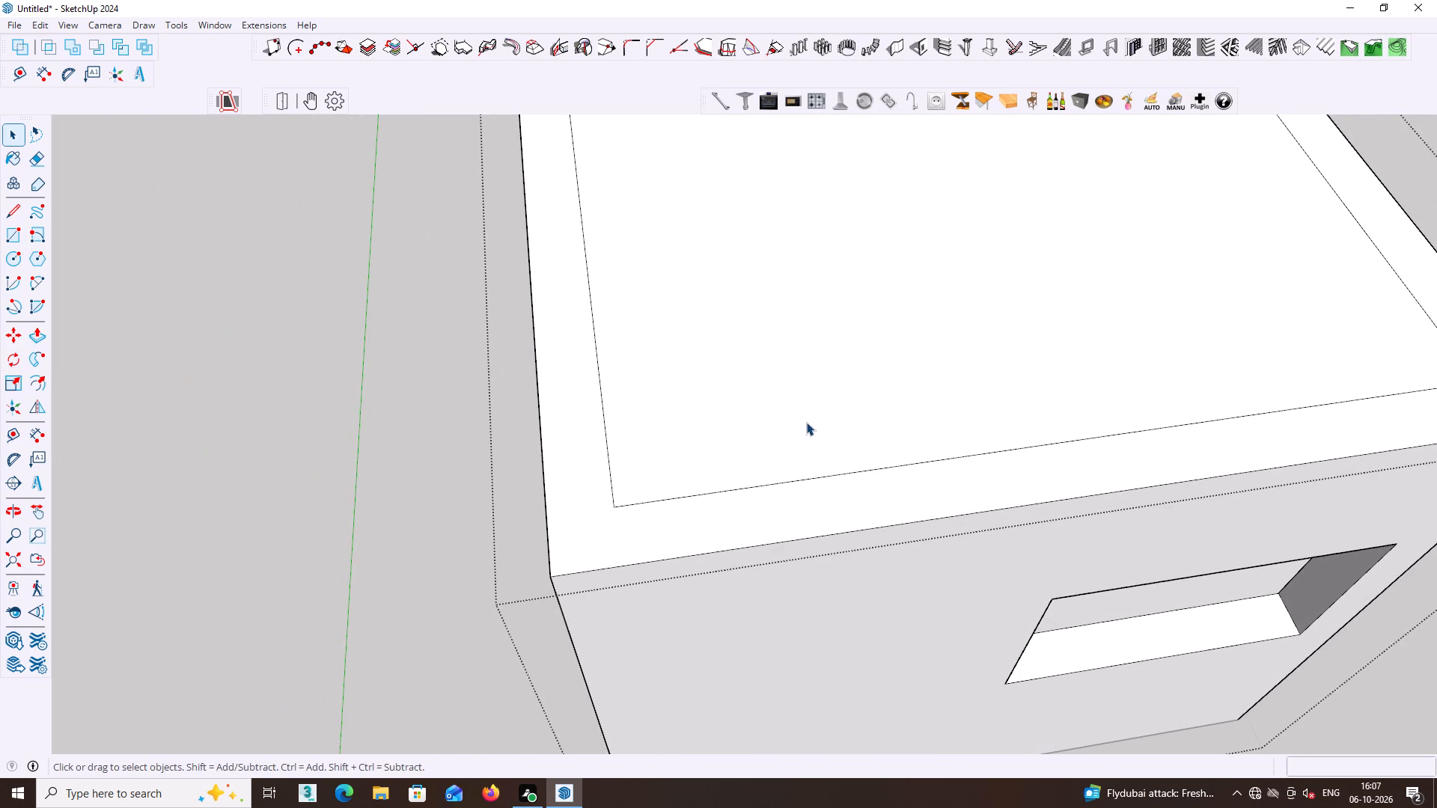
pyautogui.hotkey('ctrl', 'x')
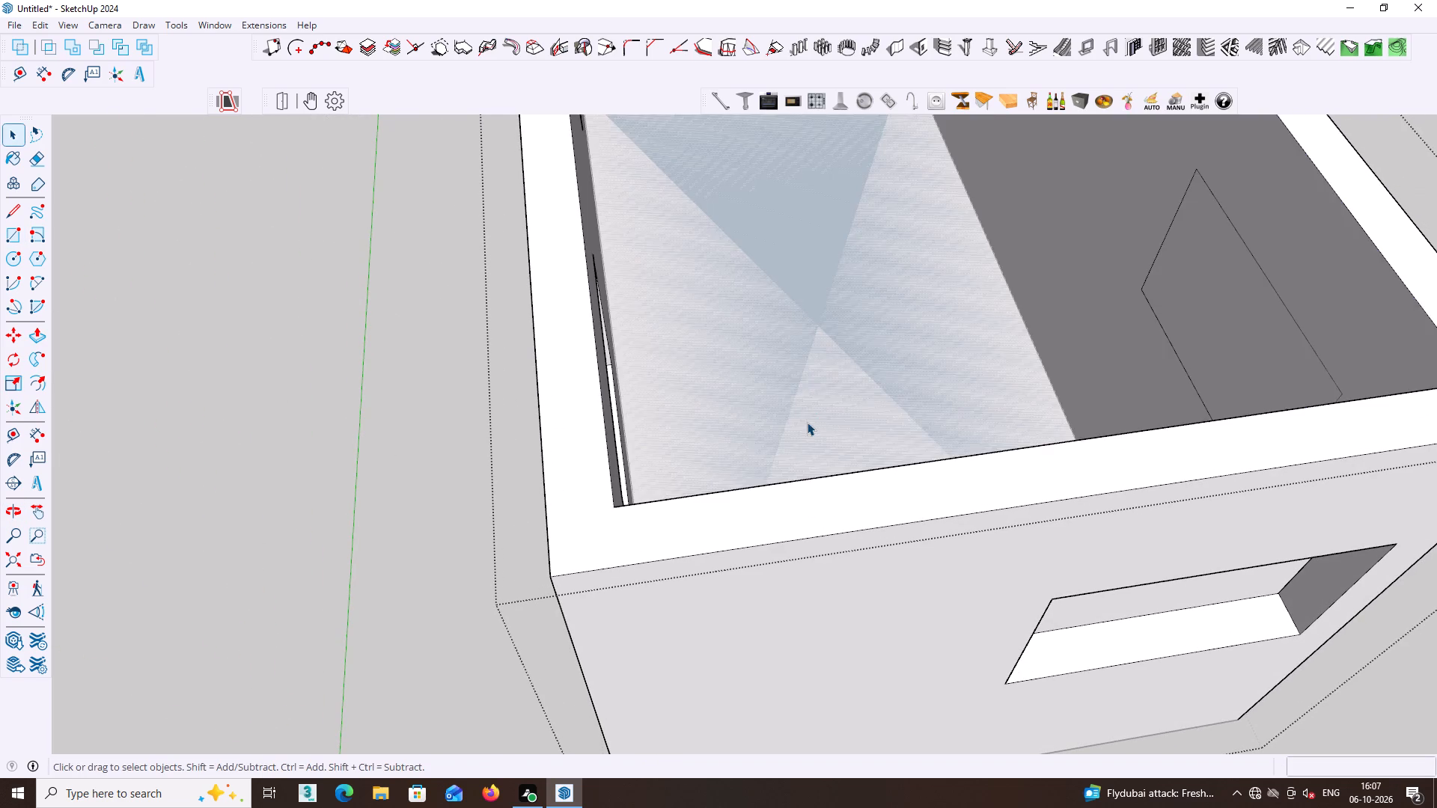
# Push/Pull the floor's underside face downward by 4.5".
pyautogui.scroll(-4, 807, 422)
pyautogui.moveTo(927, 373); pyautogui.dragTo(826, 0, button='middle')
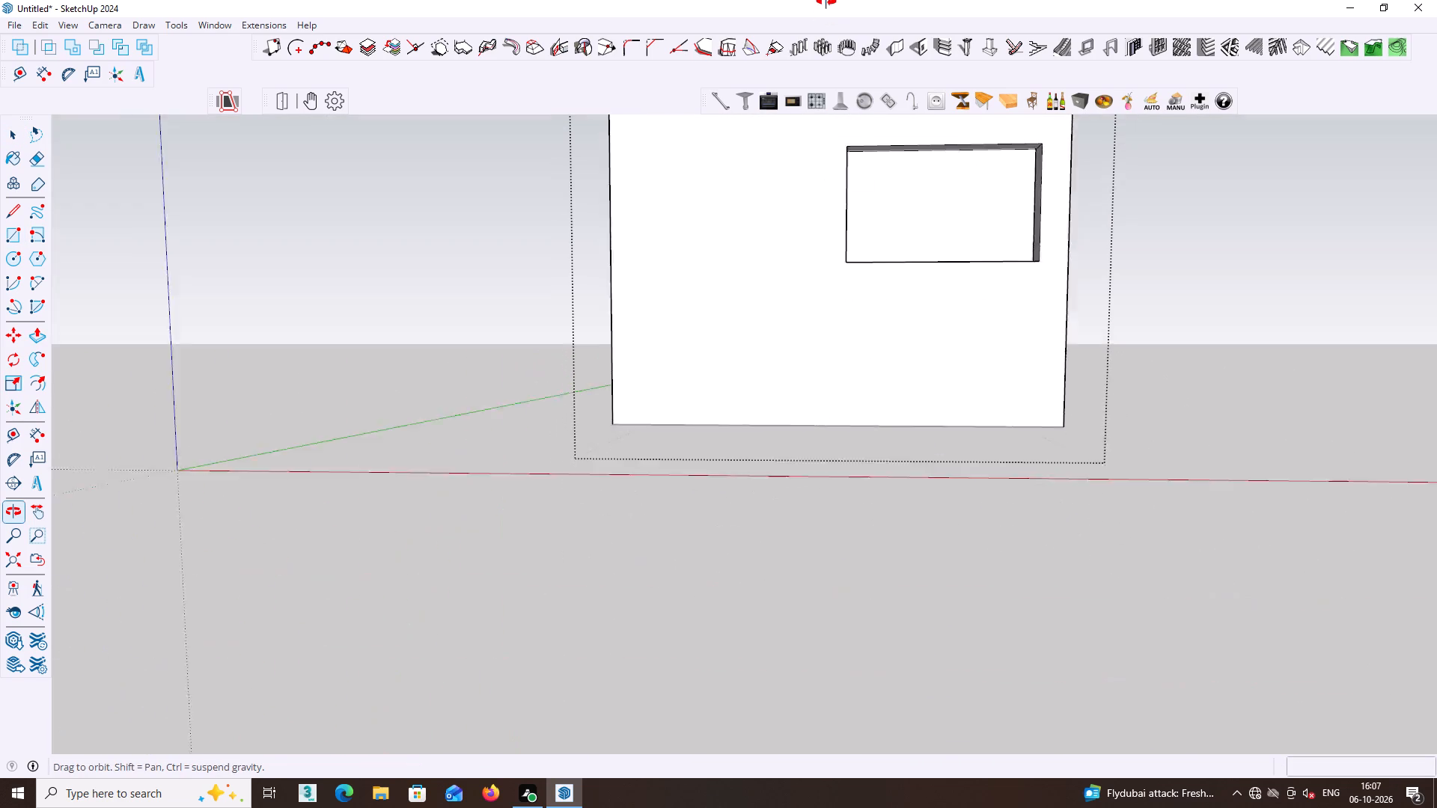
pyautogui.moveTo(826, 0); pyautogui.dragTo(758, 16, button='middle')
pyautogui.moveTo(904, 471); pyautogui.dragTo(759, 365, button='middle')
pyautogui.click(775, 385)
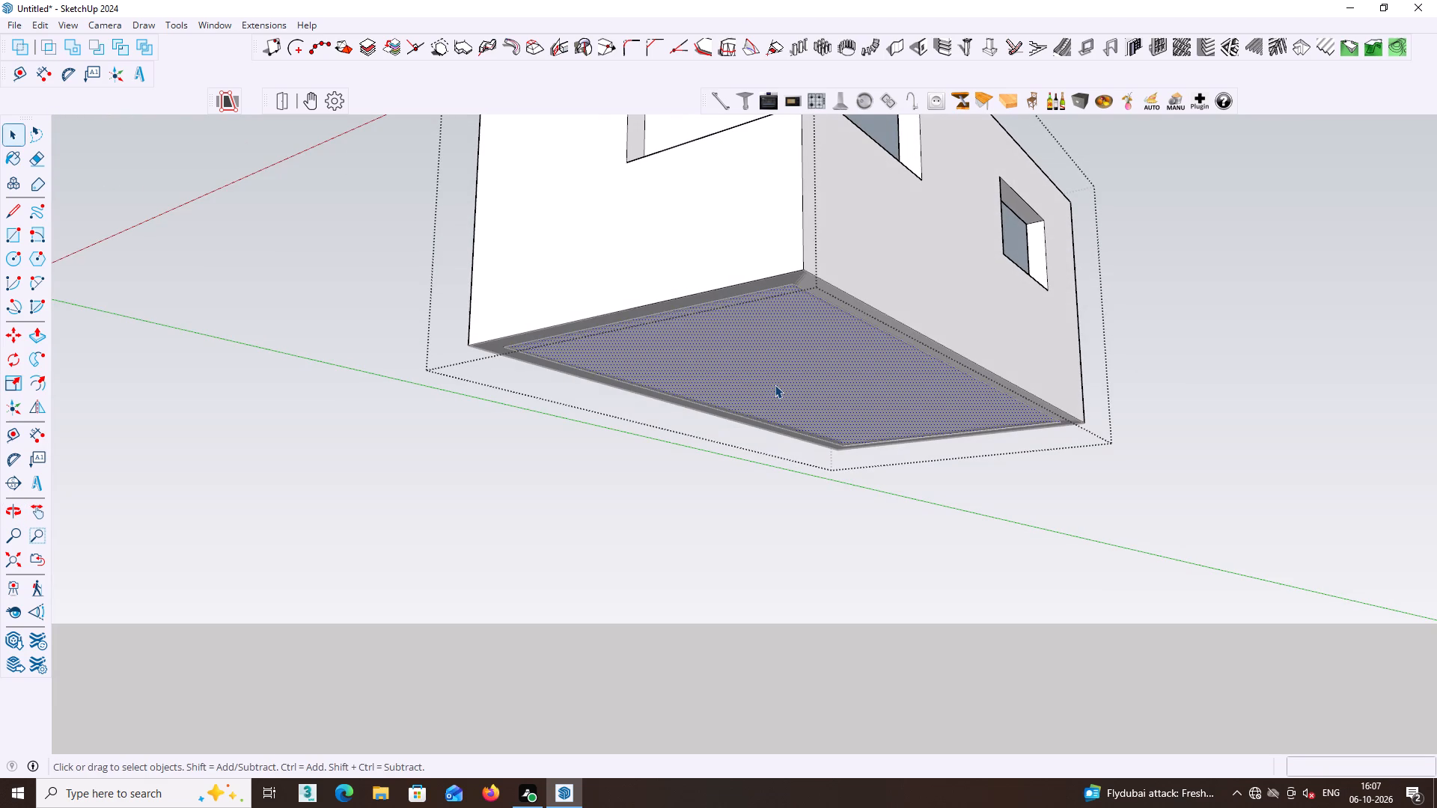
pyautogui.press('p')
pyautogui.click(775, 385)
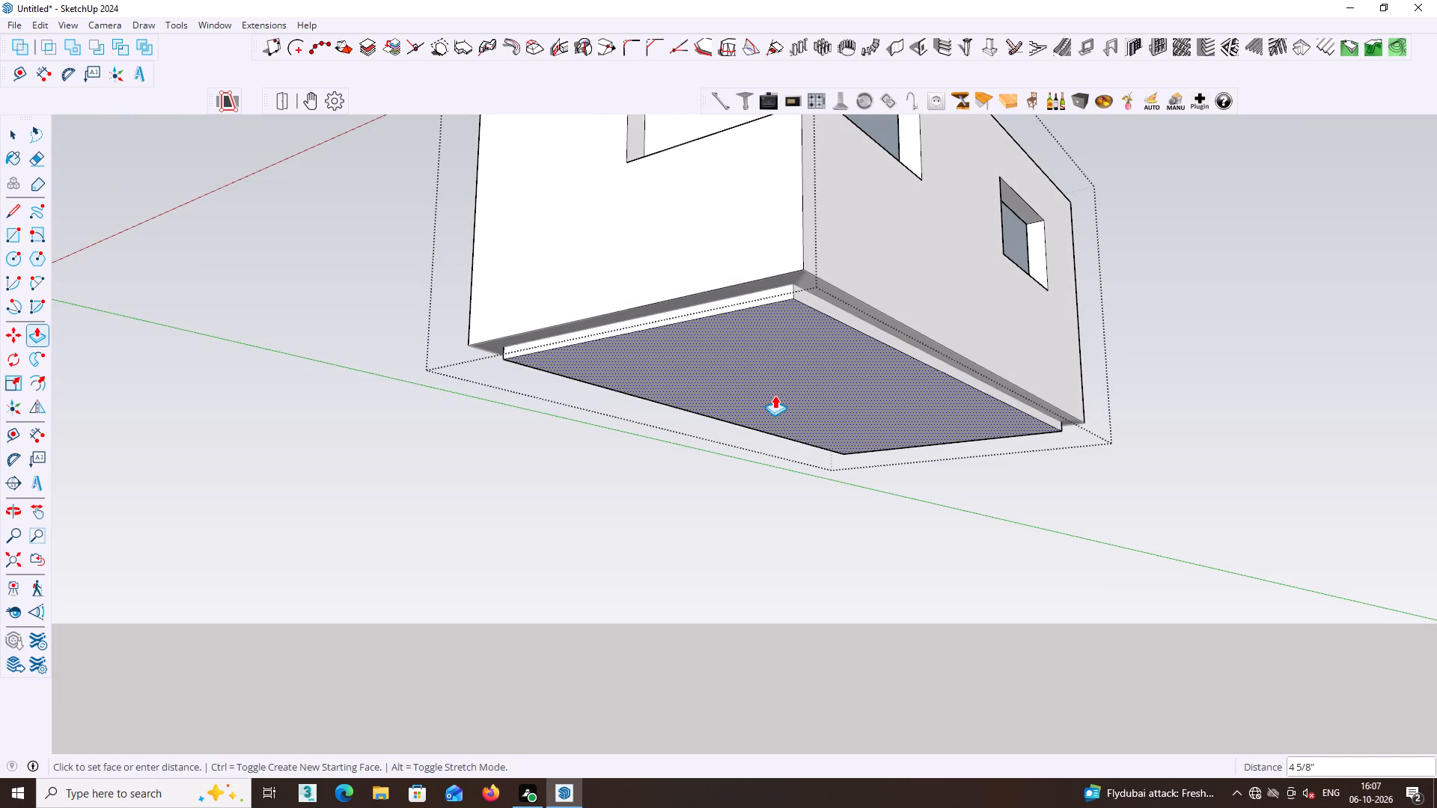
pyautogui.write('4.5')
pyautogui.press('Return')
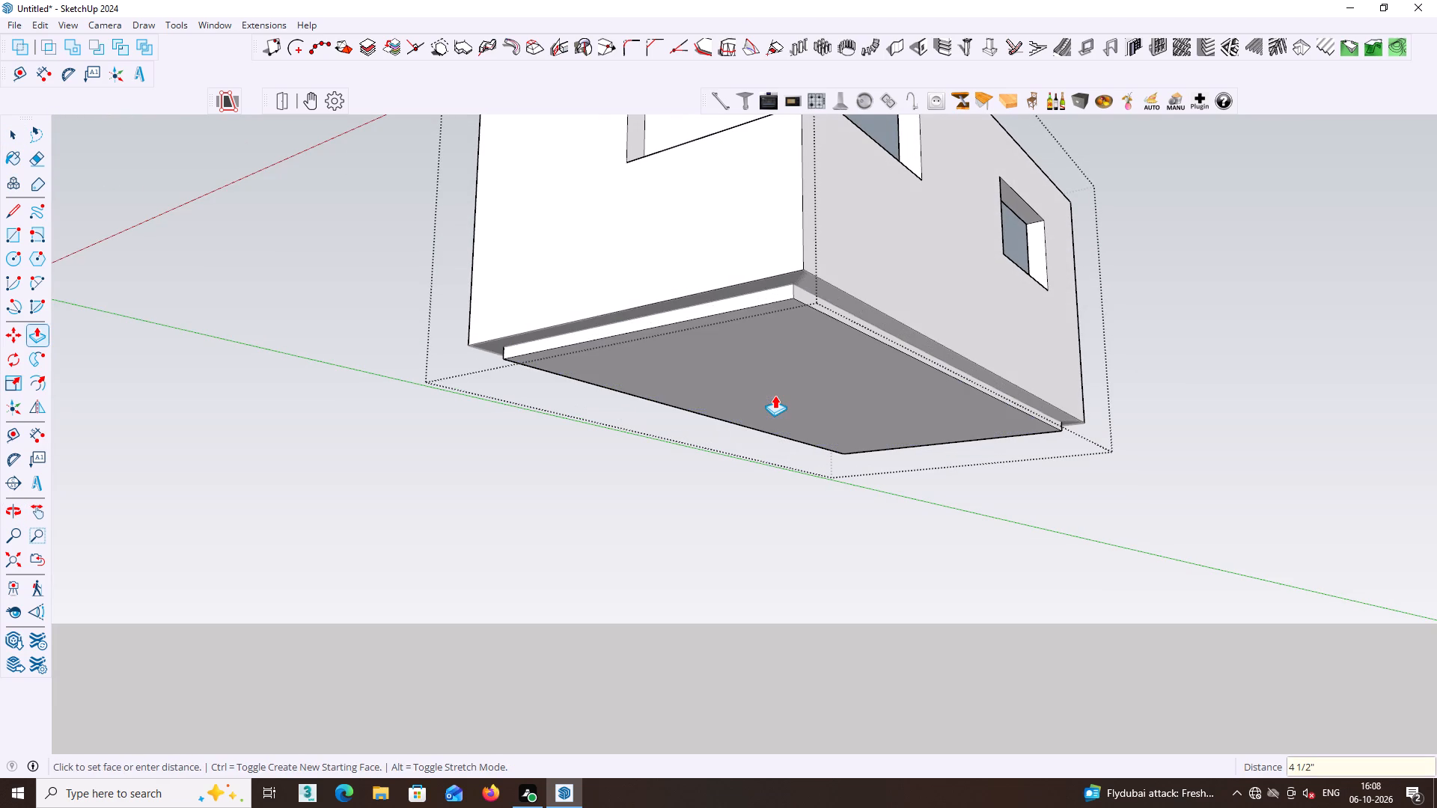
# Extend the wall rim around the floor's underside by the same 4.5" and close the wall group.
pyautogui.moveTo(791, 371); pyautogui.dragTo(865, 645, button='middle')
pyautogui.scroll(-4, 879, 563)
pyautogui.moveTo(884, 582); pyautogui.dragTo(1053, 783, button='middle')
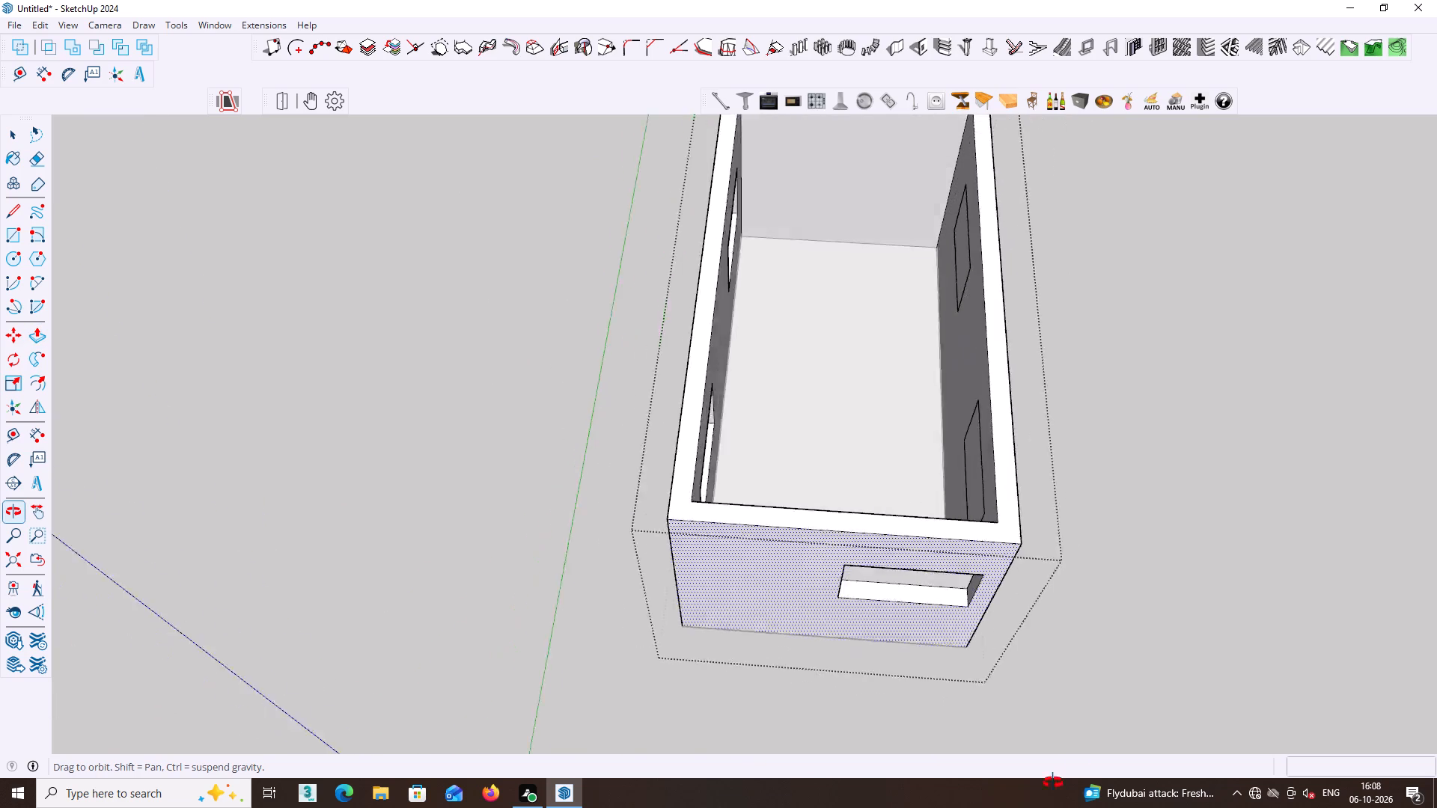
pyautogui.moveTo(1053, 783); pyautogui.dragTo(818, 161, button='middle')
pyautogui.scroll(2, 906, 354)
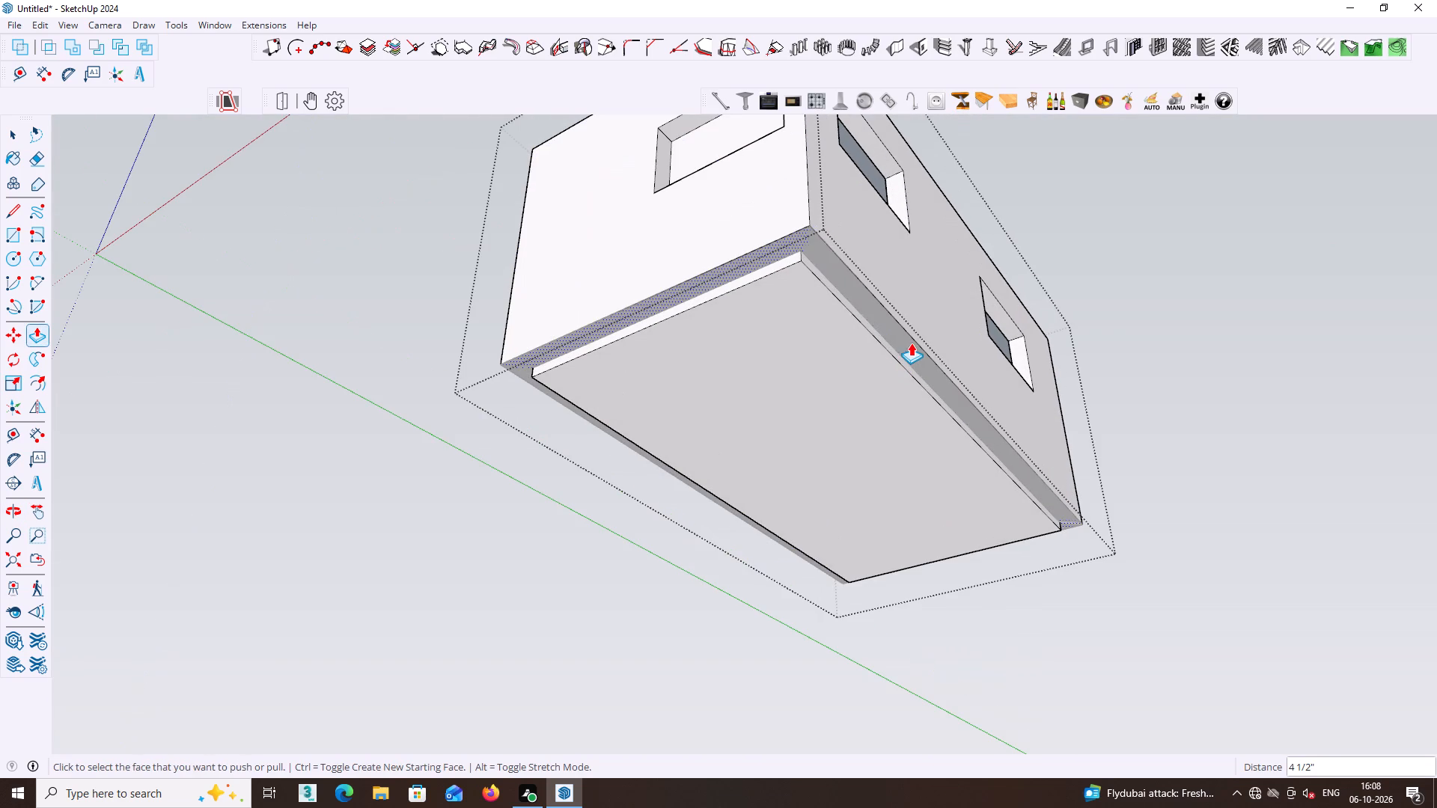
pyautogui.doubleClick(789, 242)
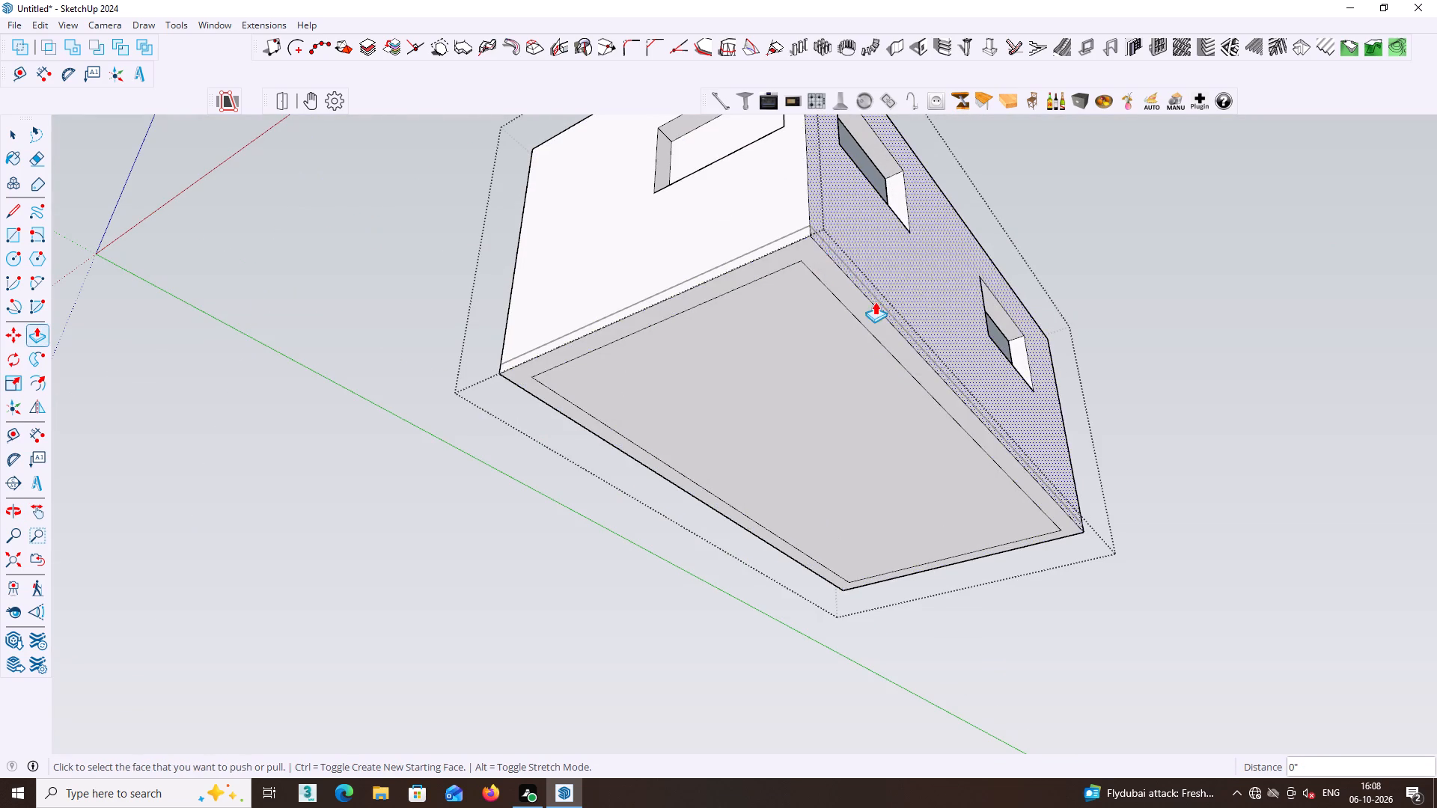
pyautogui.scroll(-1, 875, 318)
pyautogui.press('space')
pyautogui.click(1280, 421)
# Examine the base and the window openings from outside and from above to see which ones are still blocked.
pyautogui.moveTo(1269, 434); pyautogui.dragTo(1183, 692, button='middle')
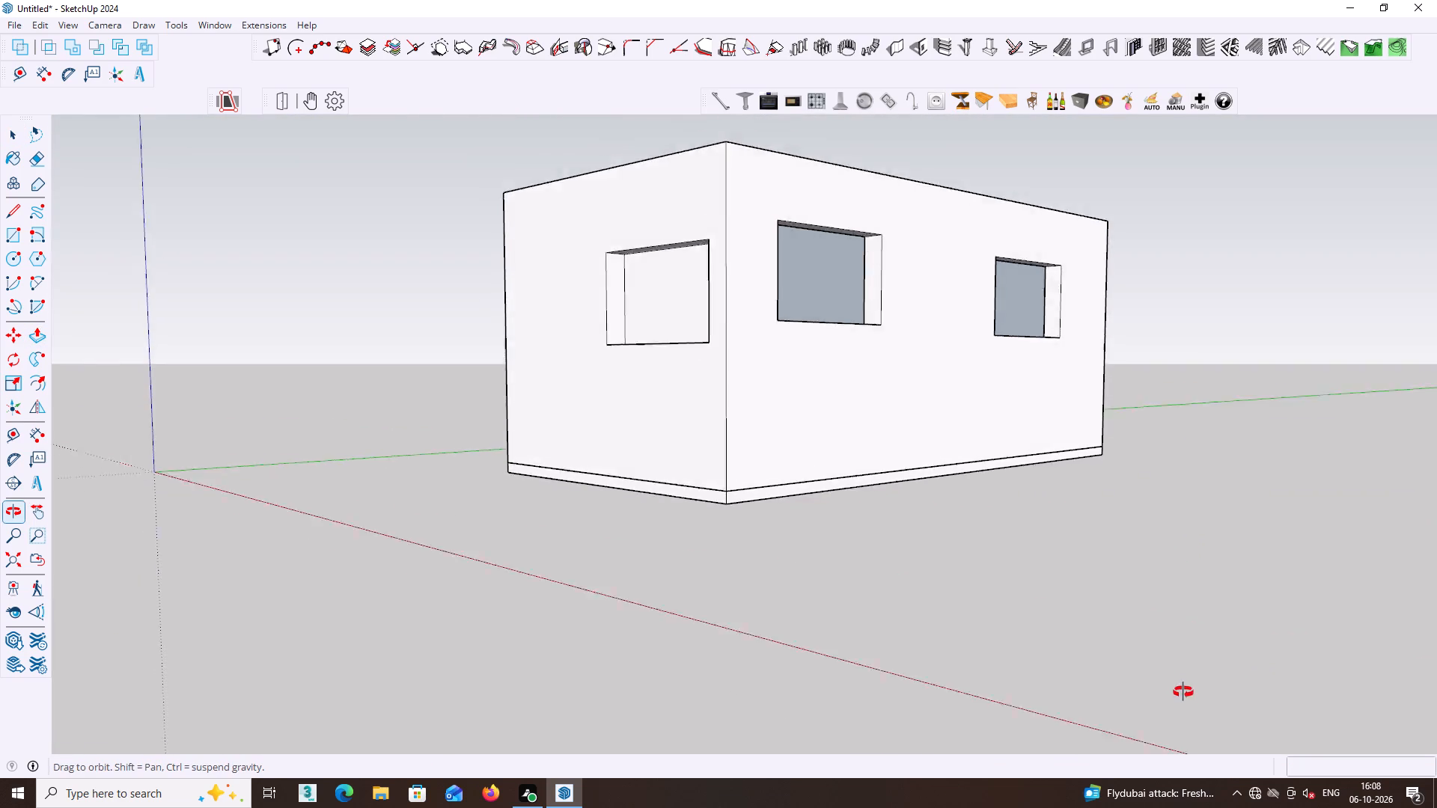
pyautogui.moveTo(1183, 692); pyautogui.dragTo(1434, 793, button='middle')
pyautogui.moveTo(841, 334); pyautogui.dragTo(1030, 376, button='middle')
pyautogui.middleClick(1025, 356)
pyautogui.moveTo(1022, 347); pyautogui.dragTo(1019, 332, button='middle')
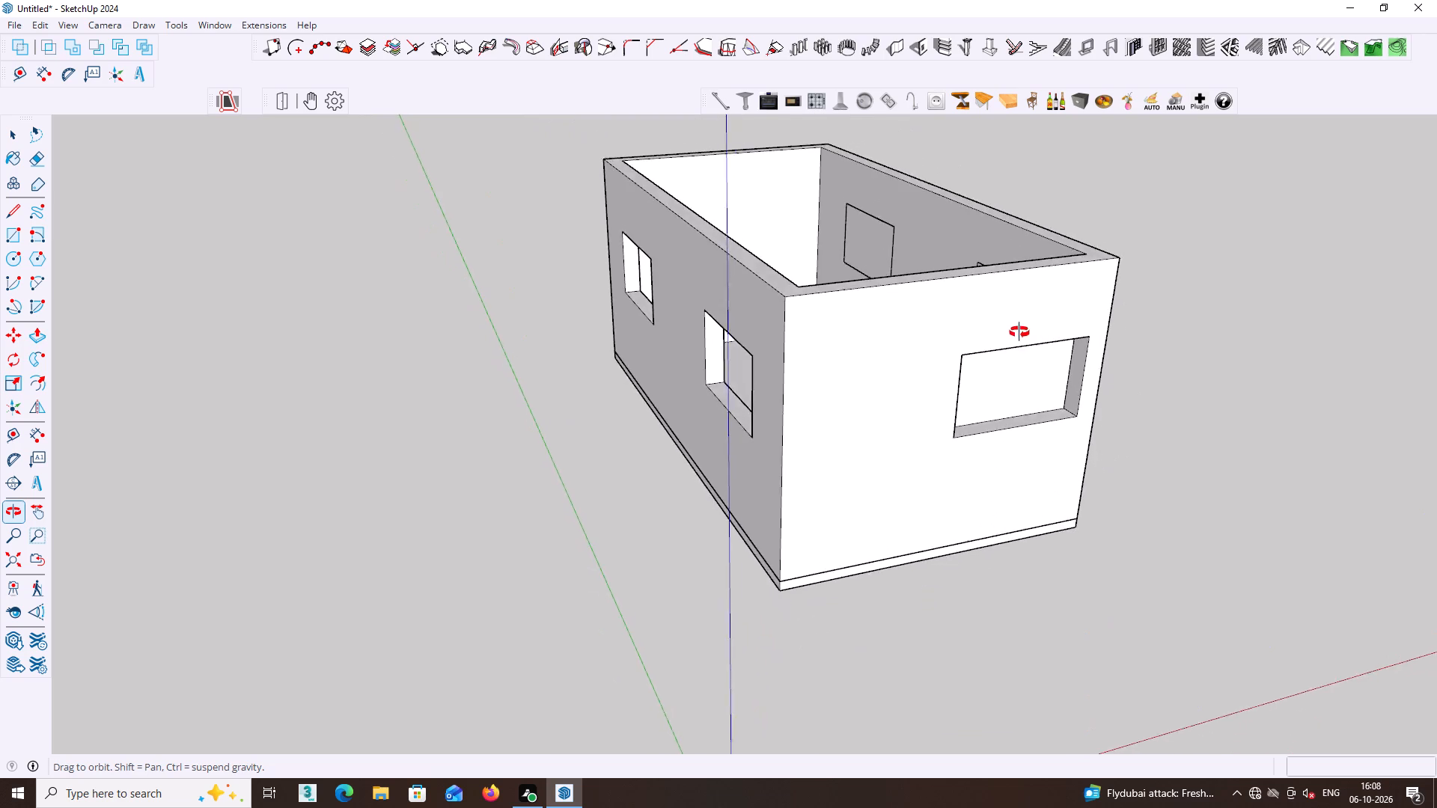
pyautogui.moveTo(1019, 332); pyautogui.dragTo(220, 225, button='middle')
pyautogui.moveTo(356, 250); pyautogui.dragTo(1384, 807, button='middle')
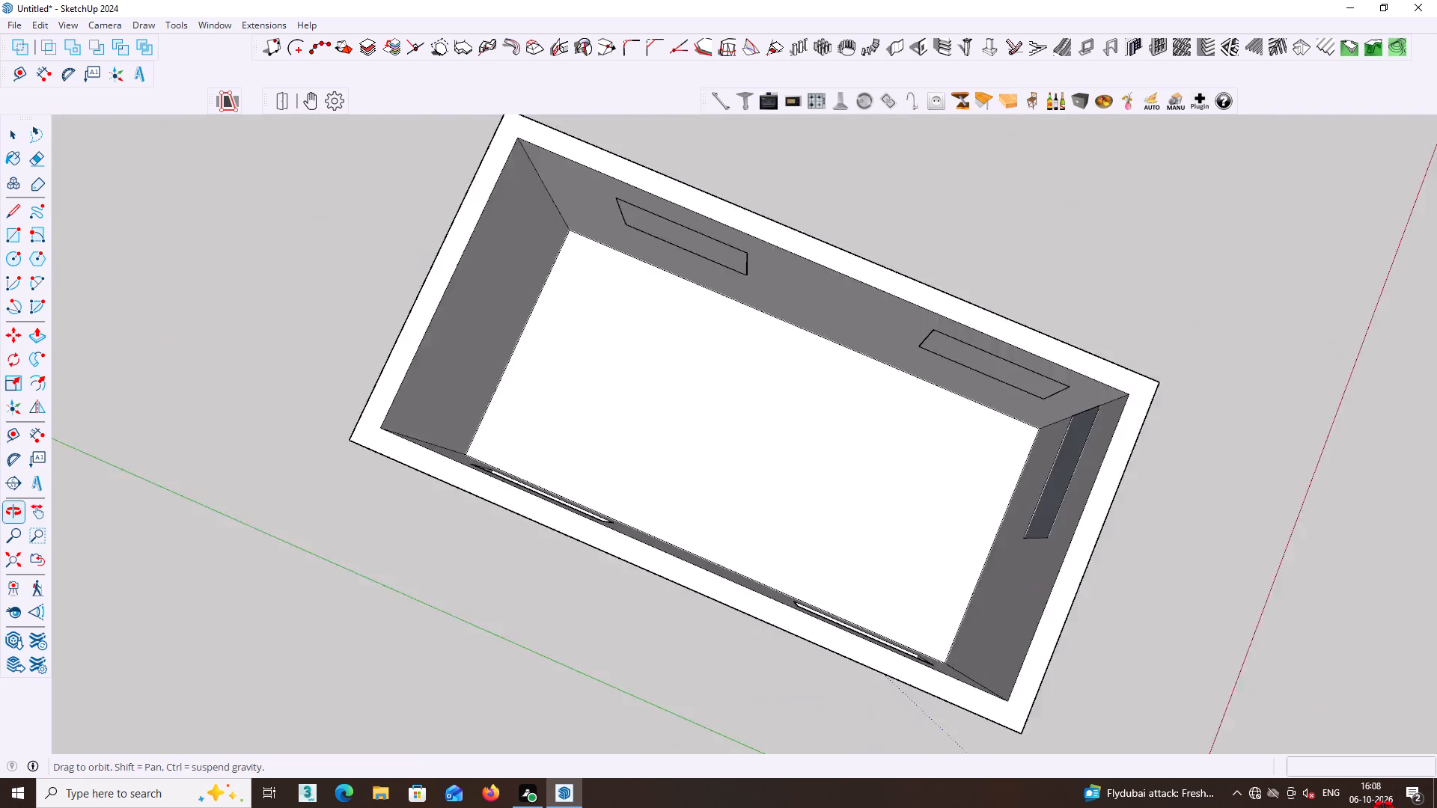
pyautogui.moveTo(1384, 807); pyautogui.dragTo(0, 327, button='middle')
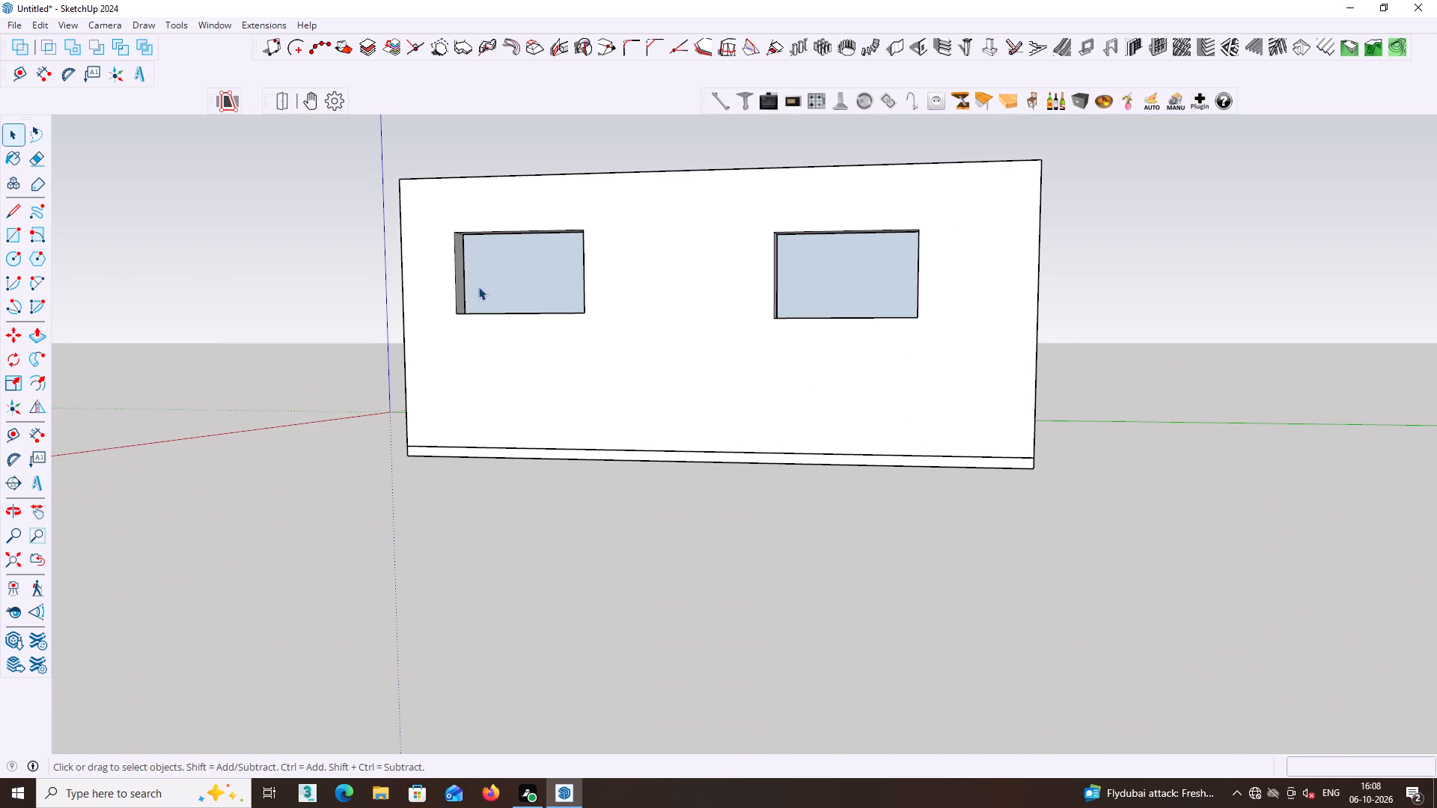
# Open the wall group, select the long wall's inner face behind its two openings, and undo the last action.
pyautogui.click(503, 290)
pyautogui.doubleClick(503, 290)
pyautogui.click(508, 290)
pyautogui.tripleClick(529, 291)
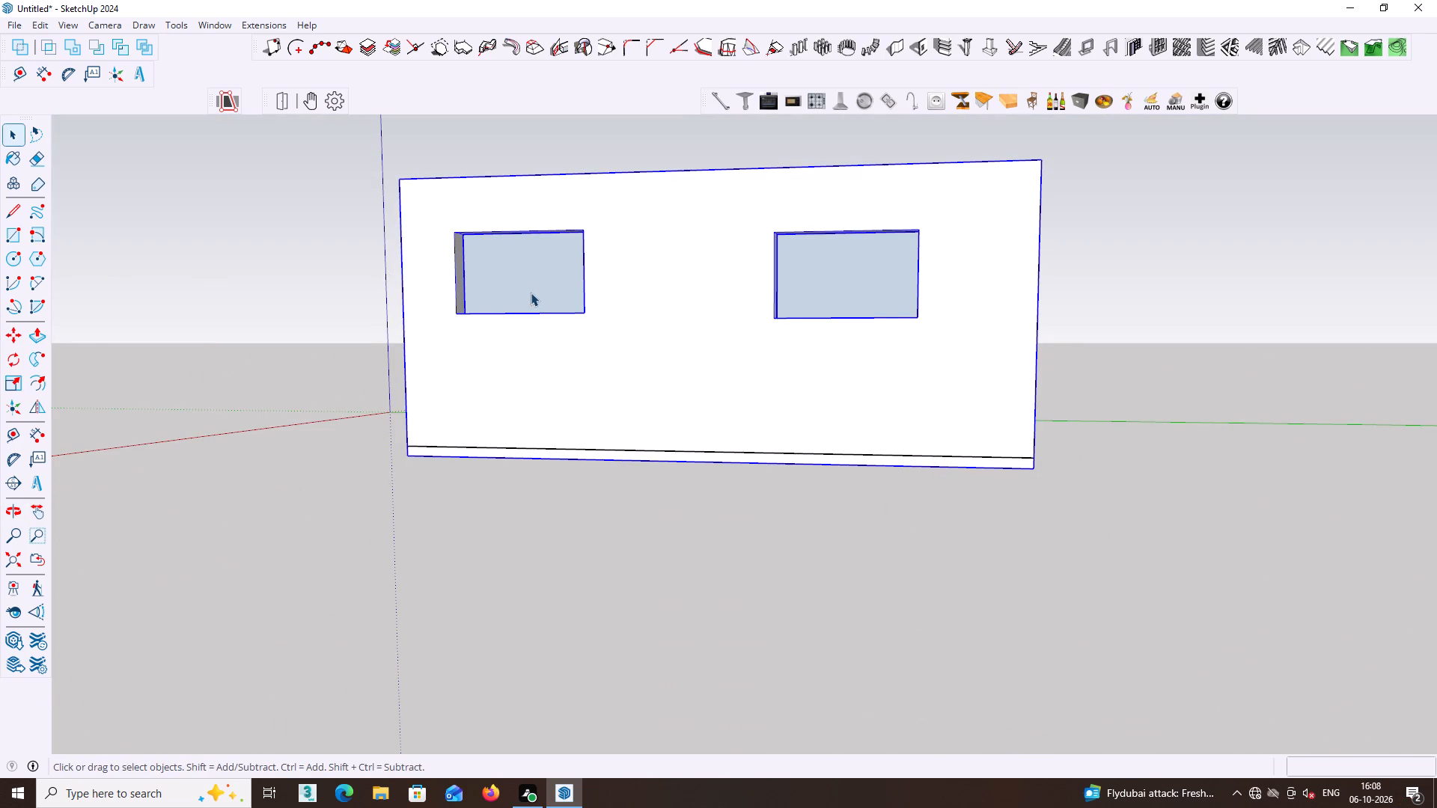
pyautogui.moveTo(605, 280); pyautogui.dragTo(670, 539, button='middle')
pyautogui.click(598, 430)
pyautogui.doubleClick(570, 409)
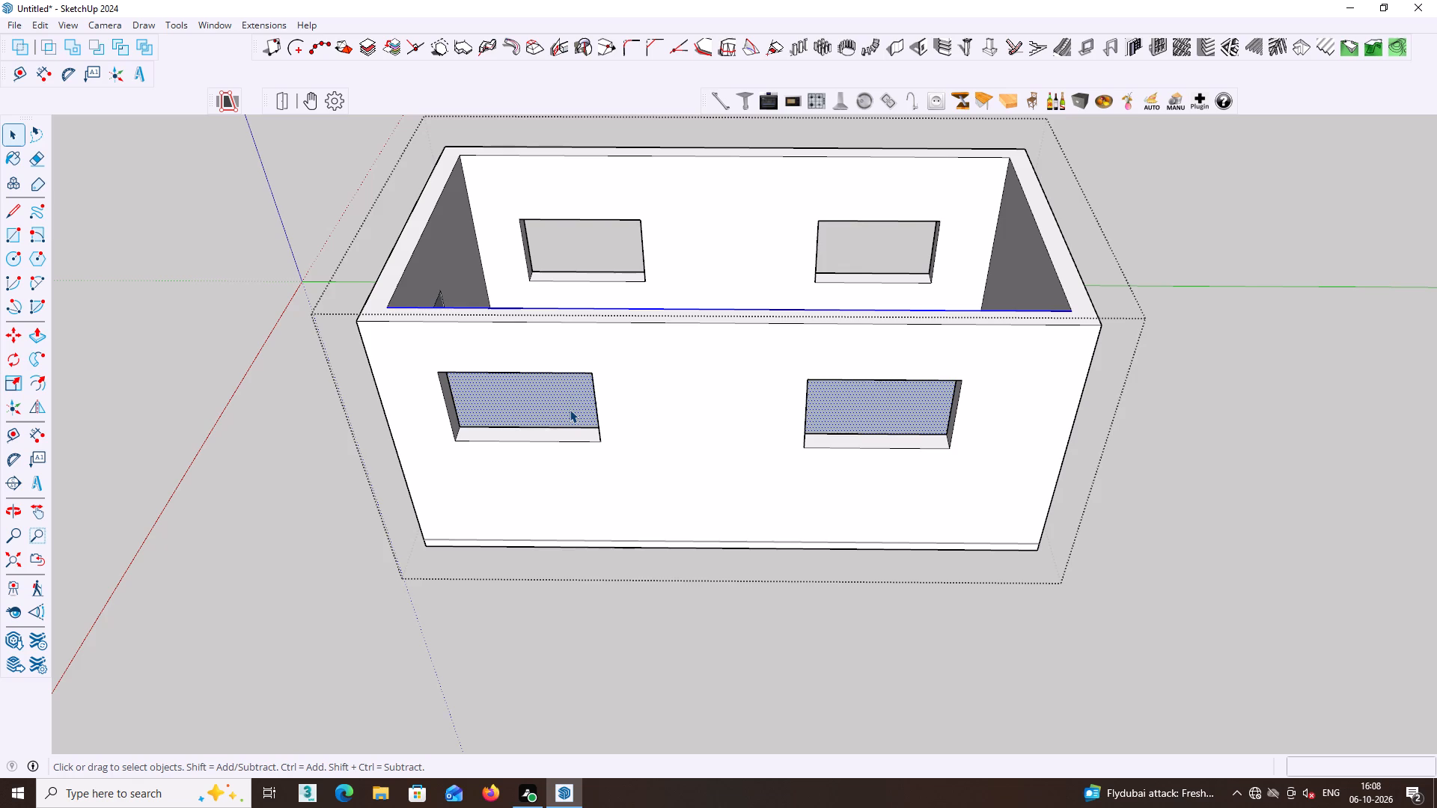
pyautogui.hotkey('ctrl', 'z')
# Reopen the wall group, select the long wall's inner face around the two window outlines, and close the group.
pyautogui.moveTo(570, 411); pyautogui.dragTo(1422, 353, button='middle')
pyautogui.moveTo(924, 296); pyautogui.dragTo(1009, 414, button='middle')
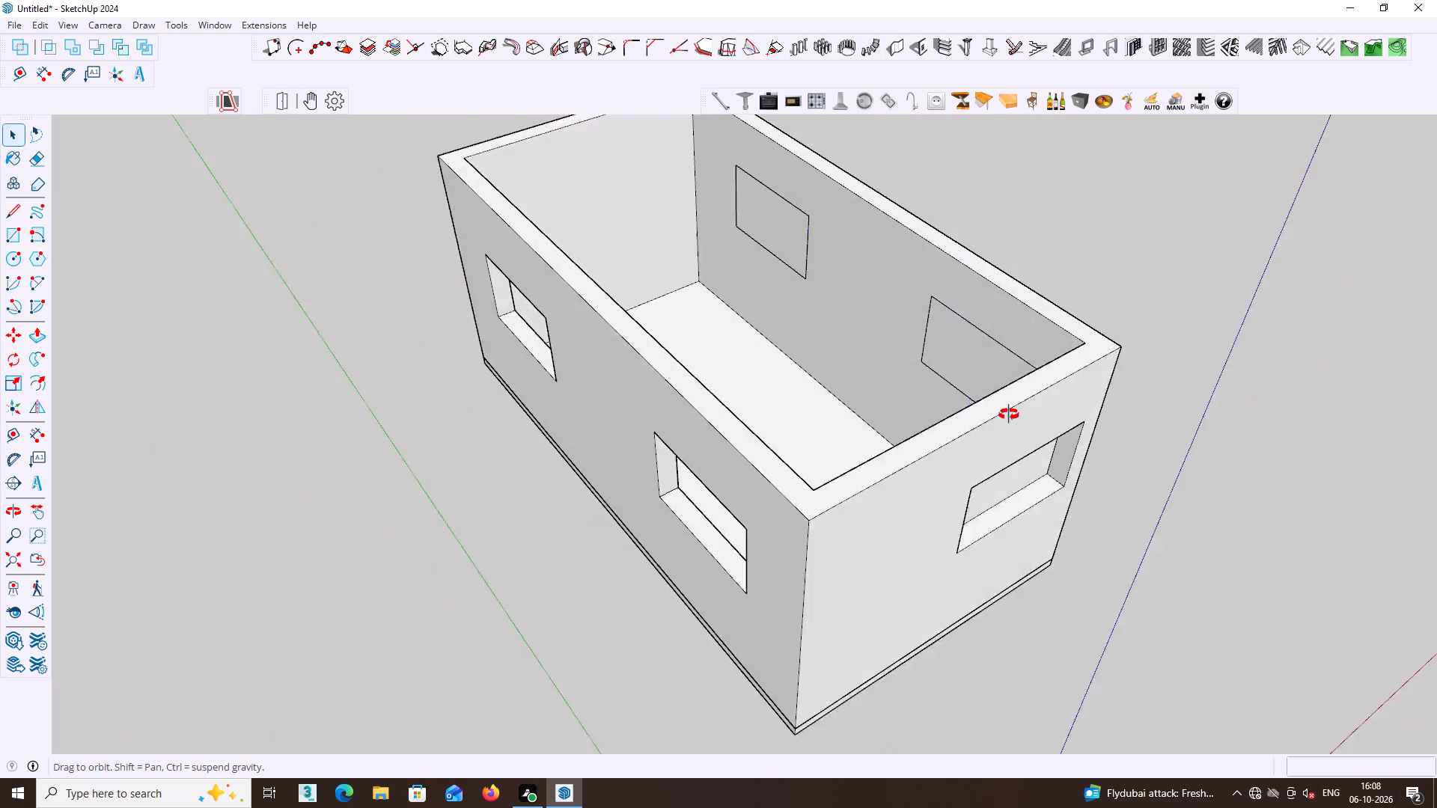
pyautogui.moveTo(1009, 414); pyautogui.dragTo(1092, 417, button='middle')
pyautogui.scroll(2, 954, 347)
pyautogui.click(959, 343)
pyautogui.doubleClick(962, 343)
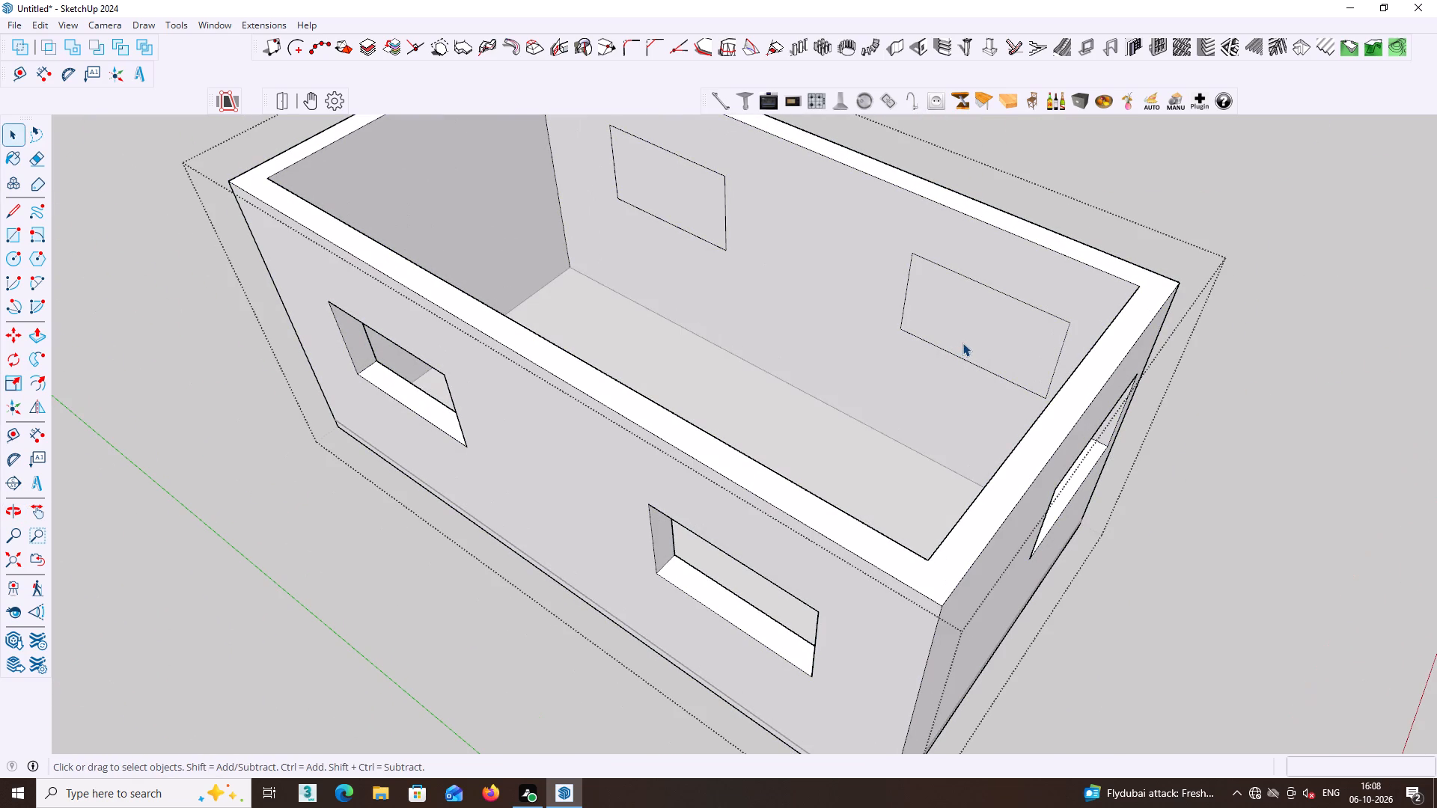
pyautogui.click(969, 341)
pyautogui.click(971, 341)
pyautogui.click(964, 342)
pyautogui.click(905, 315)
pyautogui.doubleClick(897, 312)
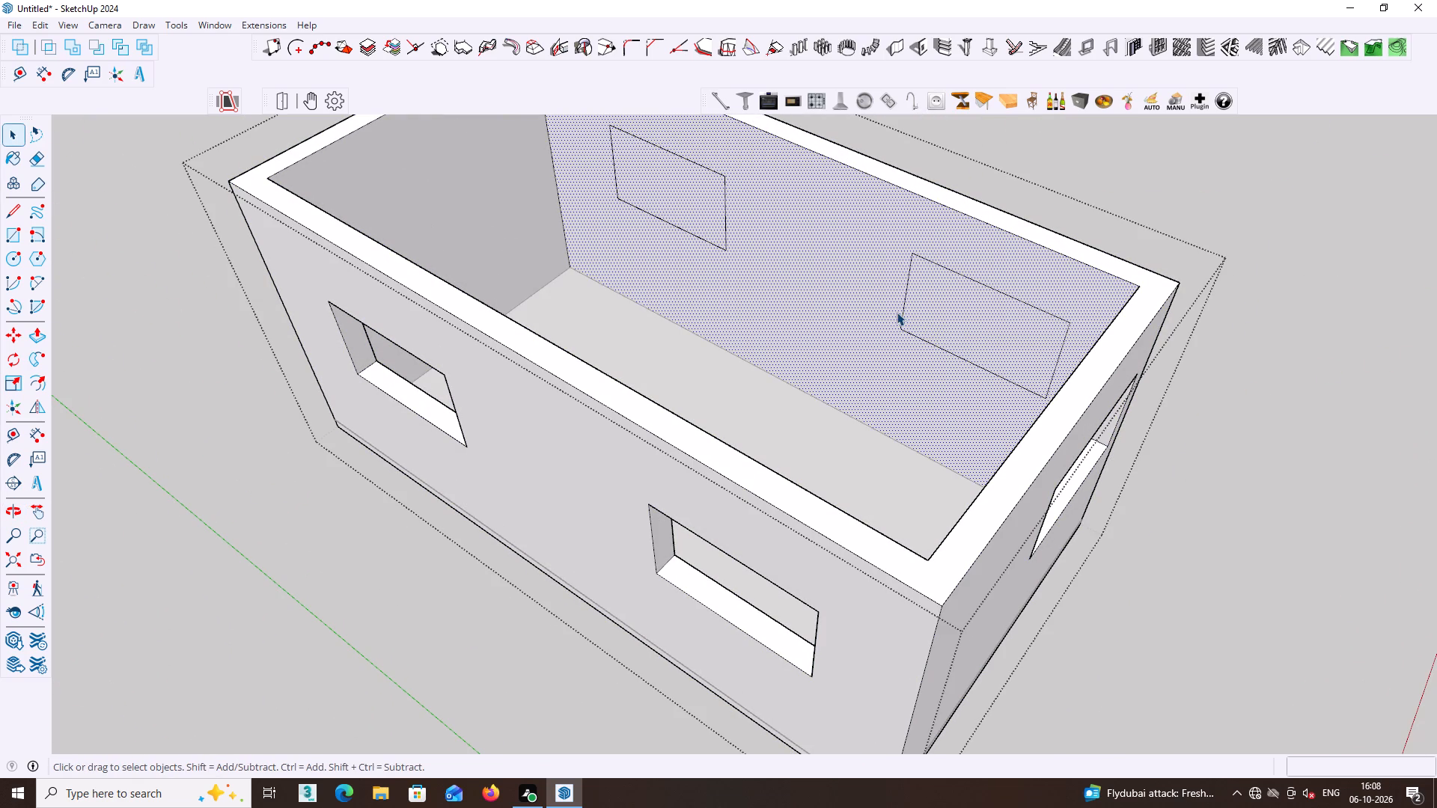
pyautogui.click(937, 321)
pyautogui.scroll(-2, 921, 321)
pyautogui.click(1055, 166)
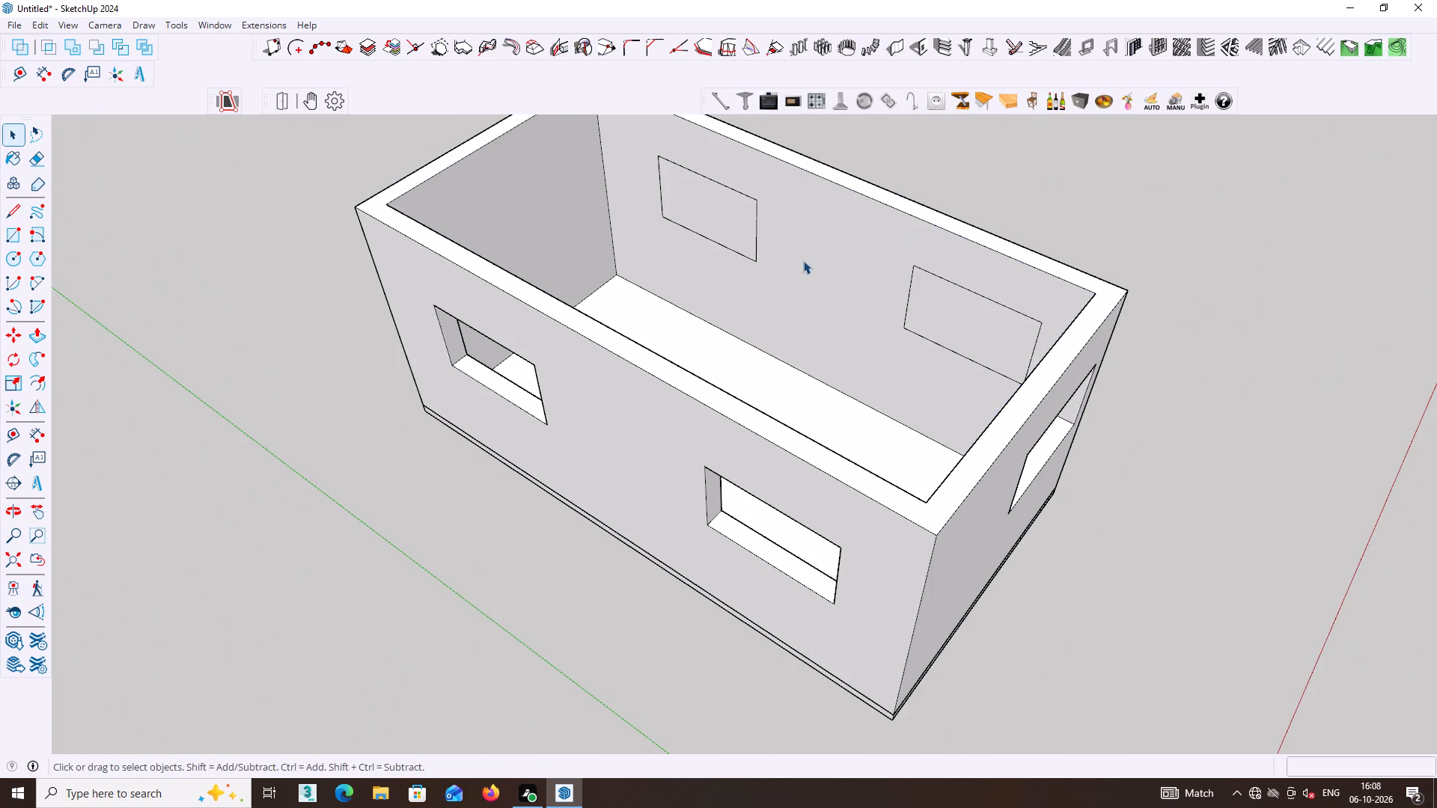
# Undo the base extension, the face edits and all the window openings, back to the plain walls.
pyautogui.scroll(-3, 753, 268)
pyautogui.moveTo(836, 329); pyautogui.dragTo(452, 268, button='middle')
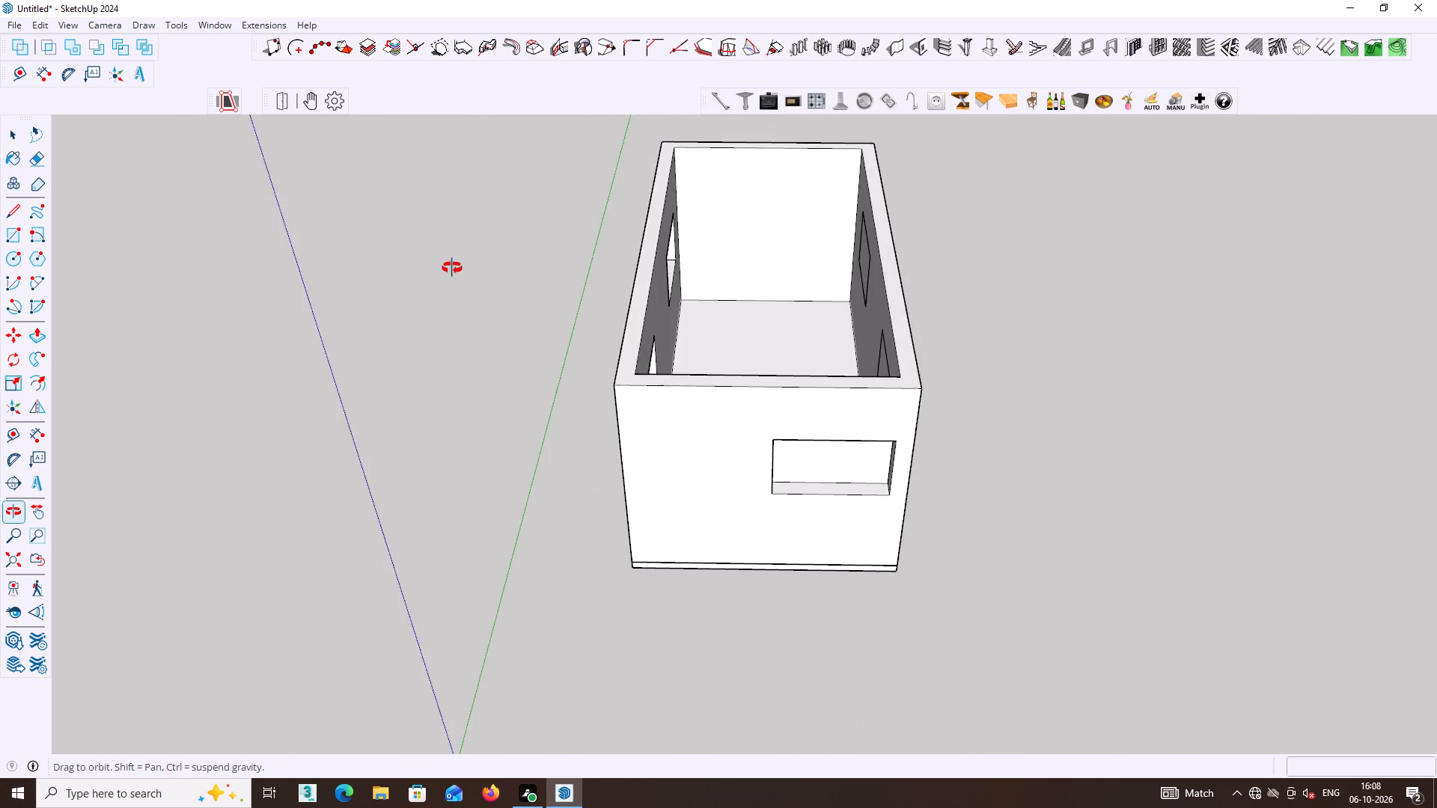
pyautogui.moveTo(452, 268); pyautogui.dragTo(930, 363, button='middle')
pyautogui.hotkey('ctrl', 'z')
pyautogui.hotkey('ctrl', 'z')
pyautogui.hotkey('ctrl', 'z')
pyautogui.hotkey('ctrl', 'z')
pyautogui.hotkey('ctrl', 'z')
pyautogui.hotkey('ctrl', 'z')
pyautogui.hotkey('ctrl', 'z')
pyautogui.hotkey('ctrl', 'z')
pyautogui.hotkey('ctrl', 'z')
pyautogui.hotkey('ctrl', 'z')
pyautogui.hotkey('ctrl', 'z')
pyautogui.hotkey('ctrl', 'z')
pyautogui.hotkey('ctrl', 'z')
pyautogui.hotkey('ctrl', 'z')
pyautogui.hotkey('ctrl', 'z')
pyautogui.hotkey('ctrl', 'z')
pyautogui.hotkey('ctrl', 'z')
pyautogui.hotkey('ctrl', 'z')
pyautogui.hotkey('ctrl', 'z')
pyautogui.hotkey('ctrl', 'z')
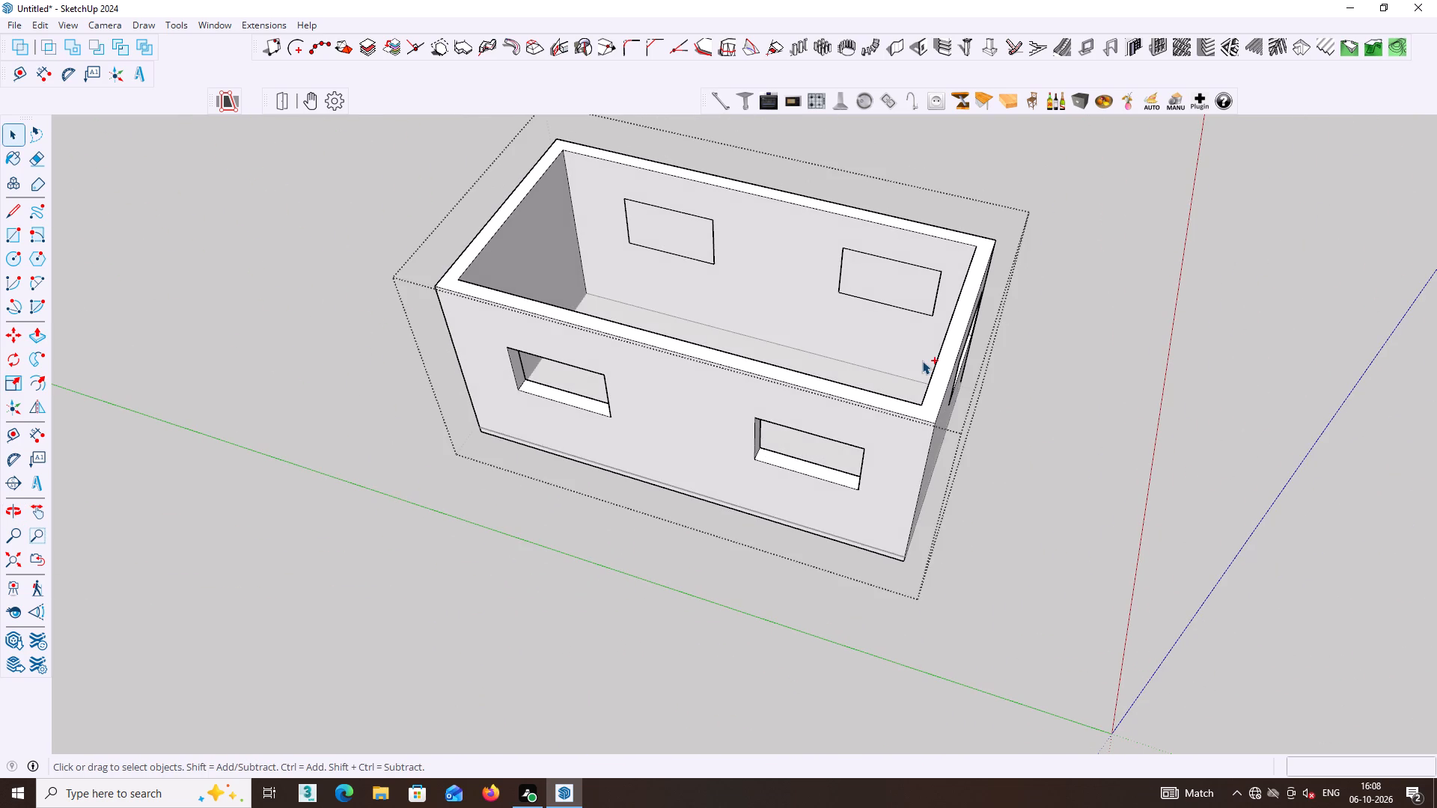
pyautogui.scroll(-4, 909, 376)
pyautogui.keyDown('shift'); pyautogui.moveTo(920, 389); pyautogui.dragTo(631, 262, button='middle'); pyautogui.keyUp('shift')
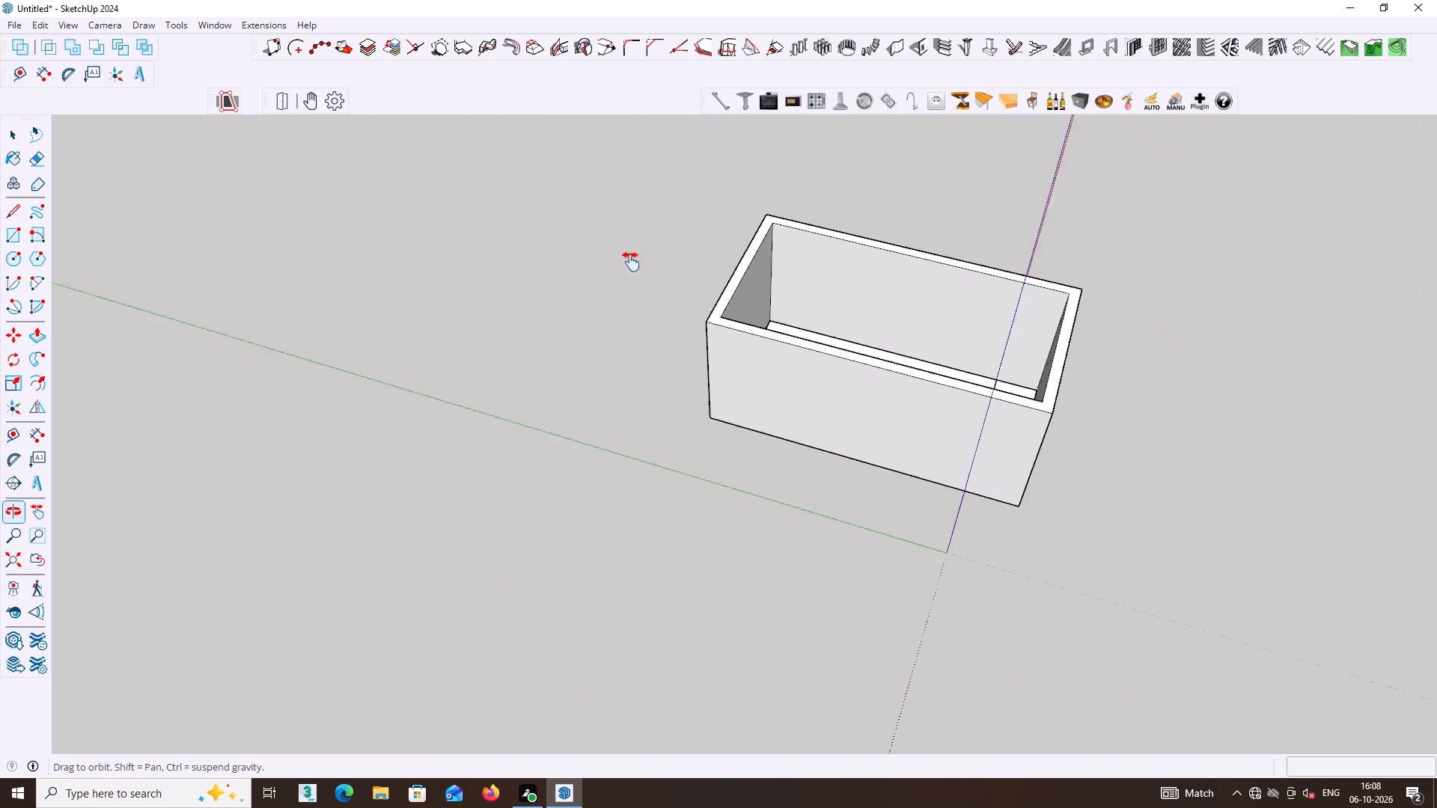
pyautogui.keyDown('shift'); pyautogui.moveTo(631, 262); pyautogui.dragTo(495, 218, button='middle'); pyautogui.keyUp('shift')
pyautogui.moveTo(787, 299); pyautogui.dragTo(683, 41, button='middle')
pyautogui.moveTo(660, 273); pyautogui.dragTo(638, 101, button='middle')
pyautogui.moveTo(640, 256); pyautogui.dragTo(664, 242, button='middle')
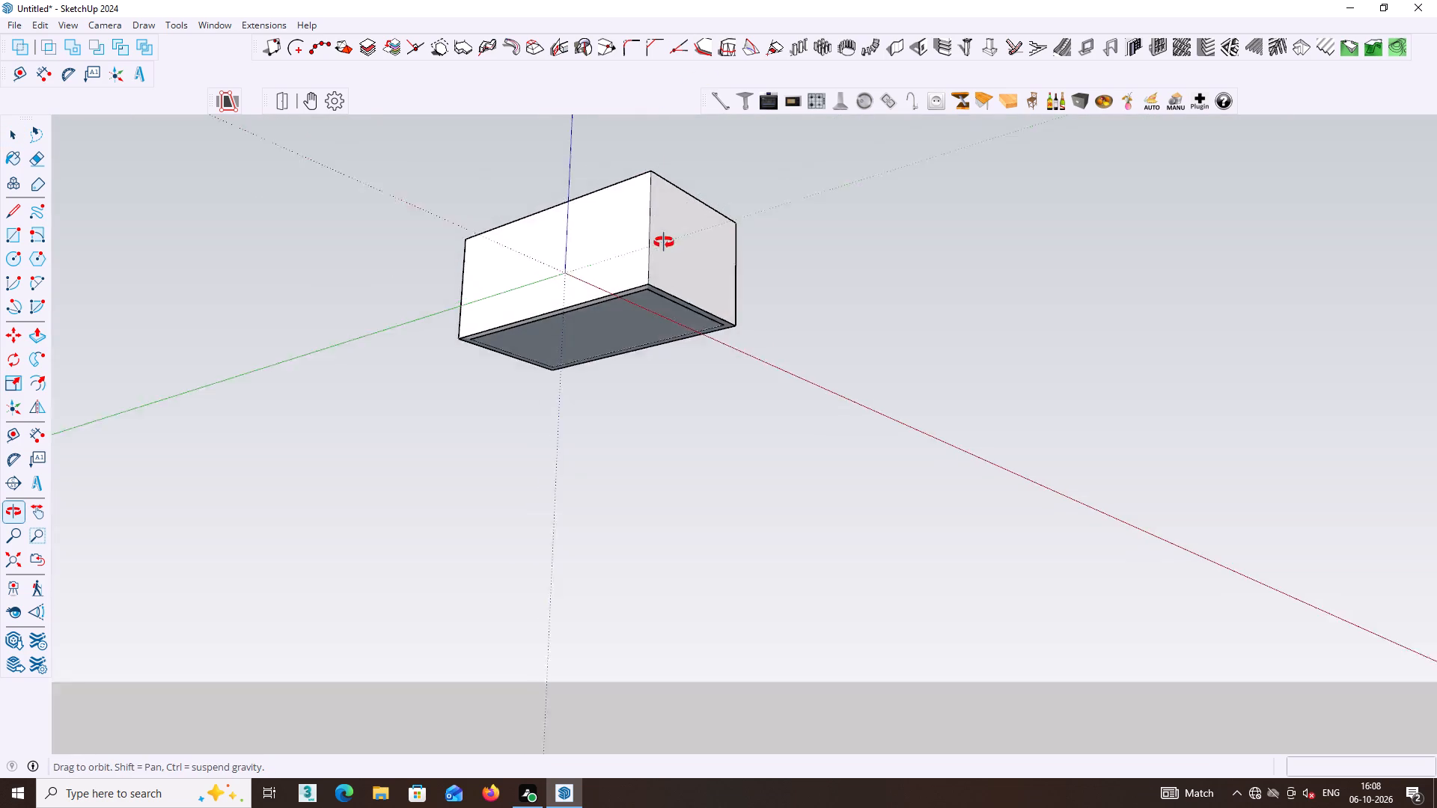
pyautogui.moveTo(664, 242); pyautogui.dragTo(664, 192, button='middle')
pyautogui.hotkey('ctrl', 'z')
# Examine the plain open-top wall box from below, above and several sides.
pyautogui.click(745, 367)
pyautogui.moveTo(779, 304); pyautogui.dragTo(909, 473, button='middle')
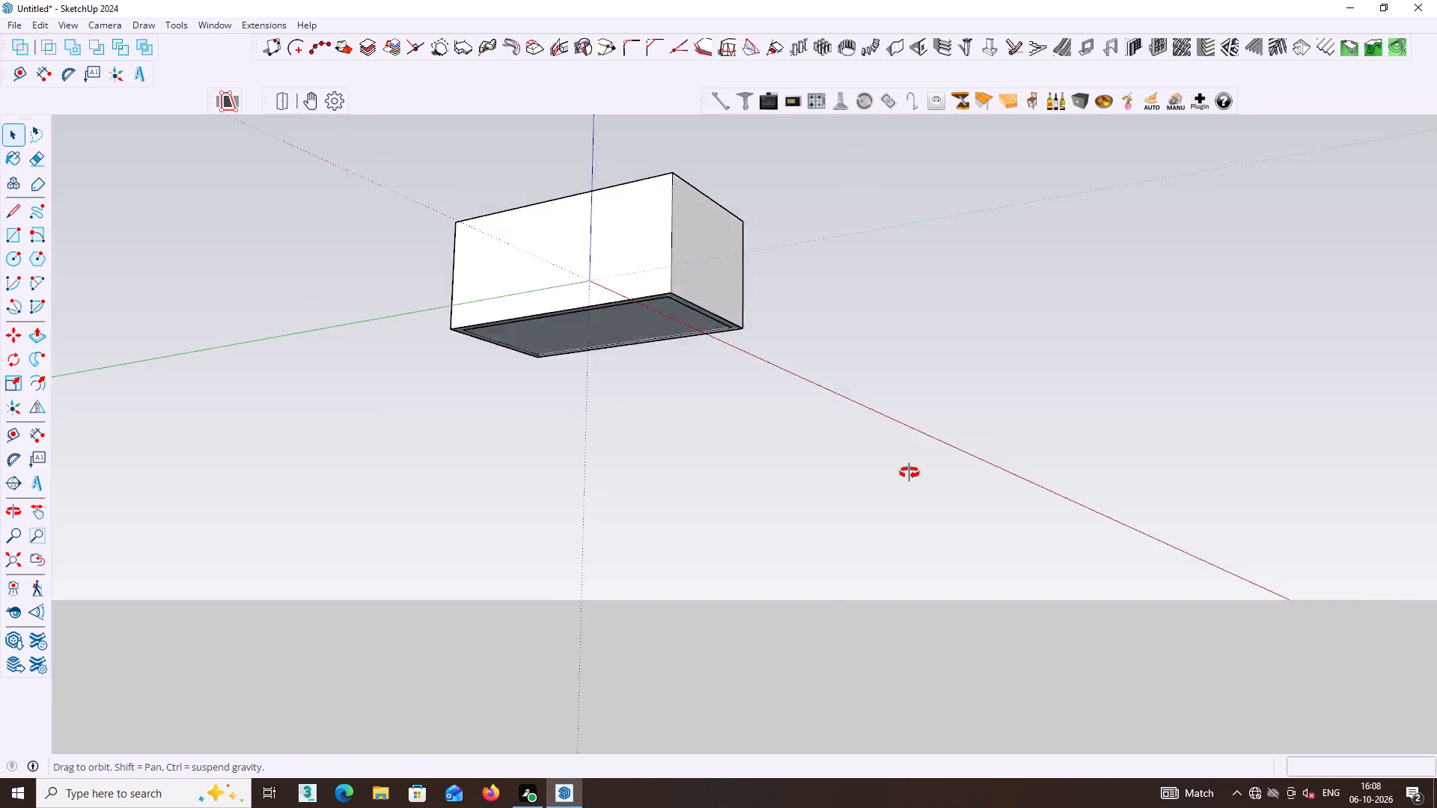
pyautogui.moveTo(909, 473); pyautogui.dragTo(1017, 587, button='middle')
pyautogui.moveTo(774, 420); pyautogui.dragTo(915, 642, button='middle')
pyautogui.middleClick(915, 643)
pyautogui.middleClick(883, 572)
pyautogui.moveTo(883, 572); pyautogui.dragTo(900, 590, button='middle')
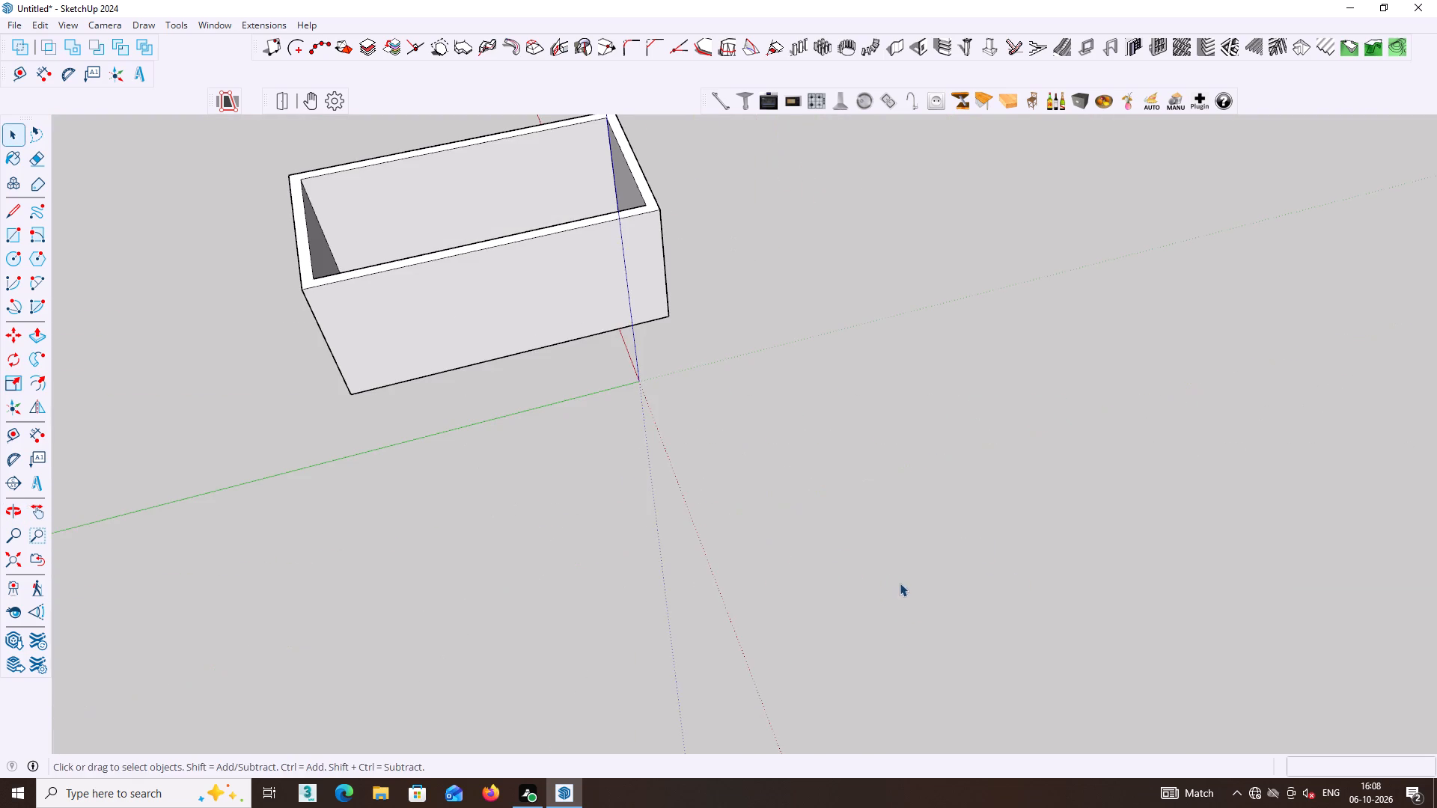
pyautogui.moveTo(566, 443); pyautogui.dragTo(588, 504, button='middle')
pyautogui.keyDown('shift'); pyautogui.moveTo(589, 492); pyautogui.dragTo(869, 635, button='middle'); pyautogui.keyUp('shift')
pyautogui.moveTo(861, 615); pyautogui.dragTo(454, 393, button='middle')
pyautogui.moveTo(884, 465); pyautogui.dragTo(730, 436, button='middle')
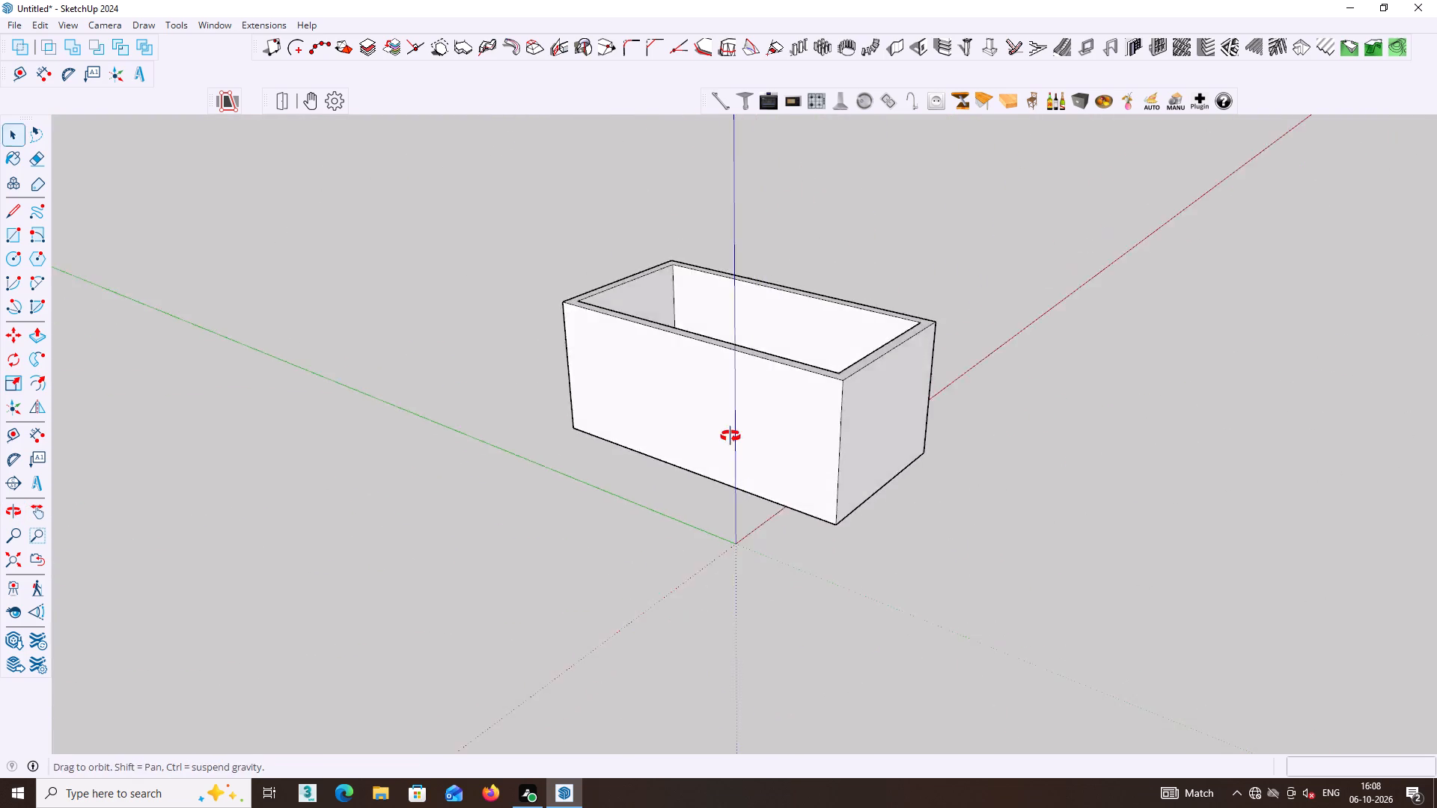
pyautogui.moveTo(730, 436); pyautogui.dragTo(618, 423, button='middle')
pyautogui.moveTo(735, 432); pyautogui.dragTo(623, 474, button='middle')
pyautogui.keyDown('shift'); pyautogui.moveTo(746, 470); pyautogui.dragTo(716, 382, button='middle'); pyautogui.keyUp('shift')
pyautogui.moveTo(709, 398); pyautogui.dragTo(711, 476, button='middle')
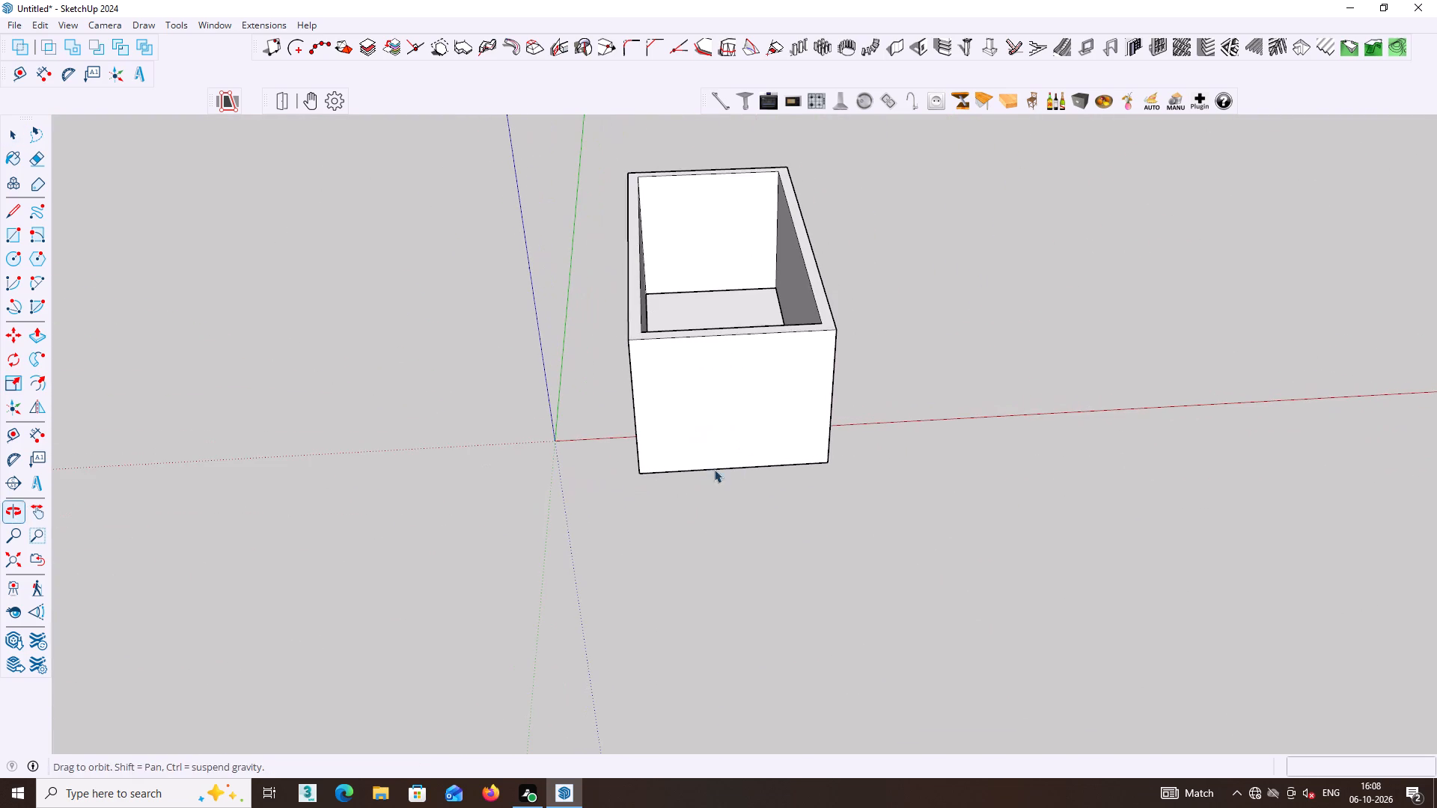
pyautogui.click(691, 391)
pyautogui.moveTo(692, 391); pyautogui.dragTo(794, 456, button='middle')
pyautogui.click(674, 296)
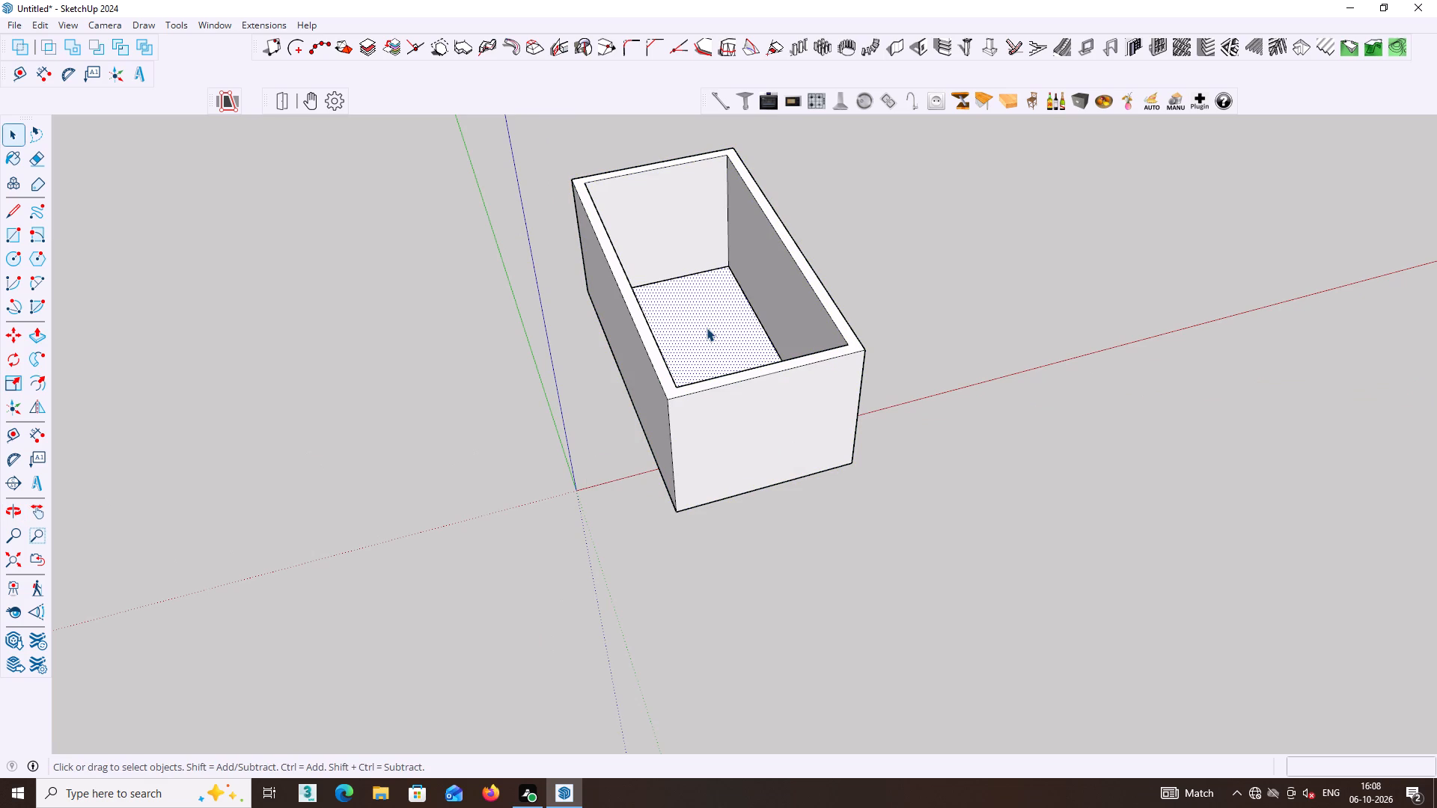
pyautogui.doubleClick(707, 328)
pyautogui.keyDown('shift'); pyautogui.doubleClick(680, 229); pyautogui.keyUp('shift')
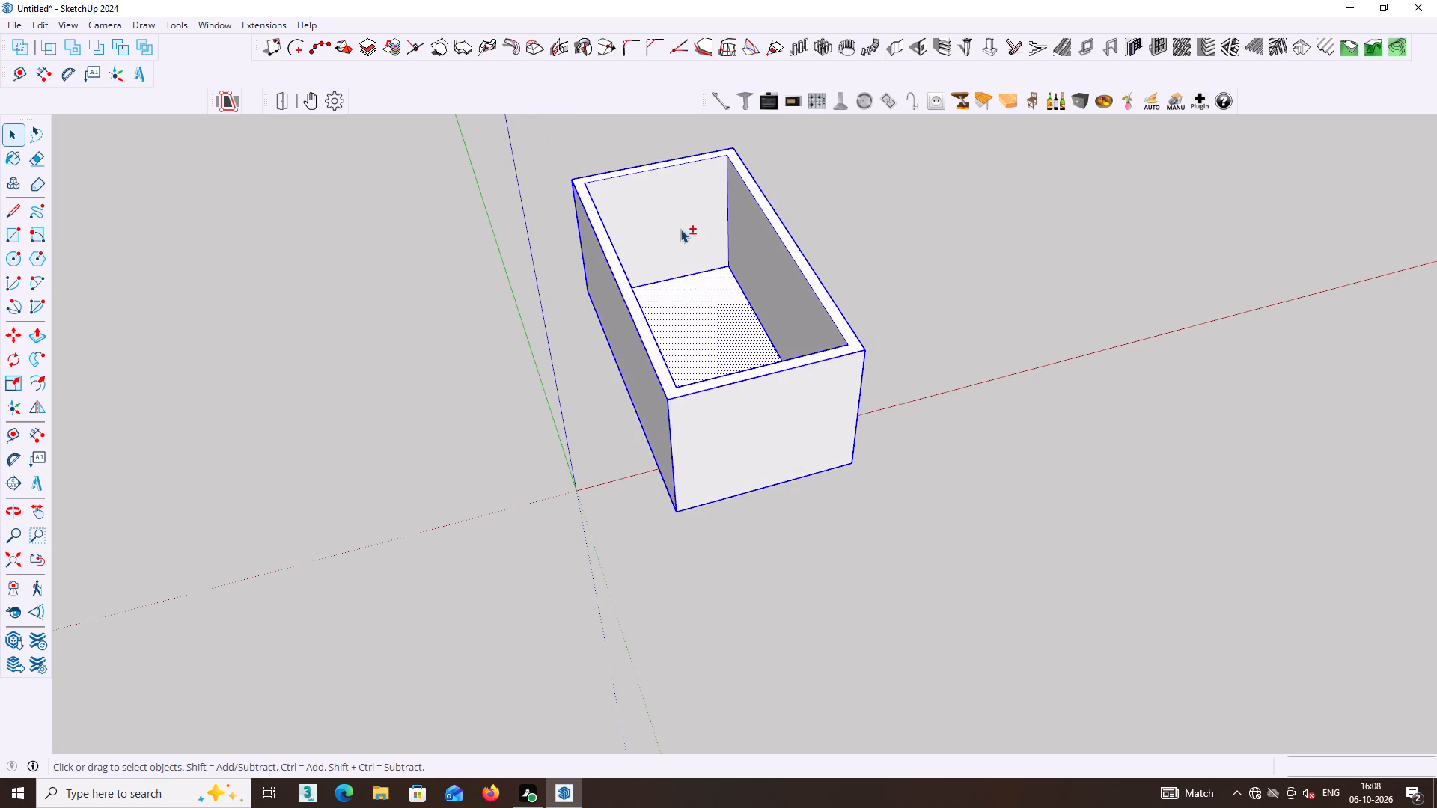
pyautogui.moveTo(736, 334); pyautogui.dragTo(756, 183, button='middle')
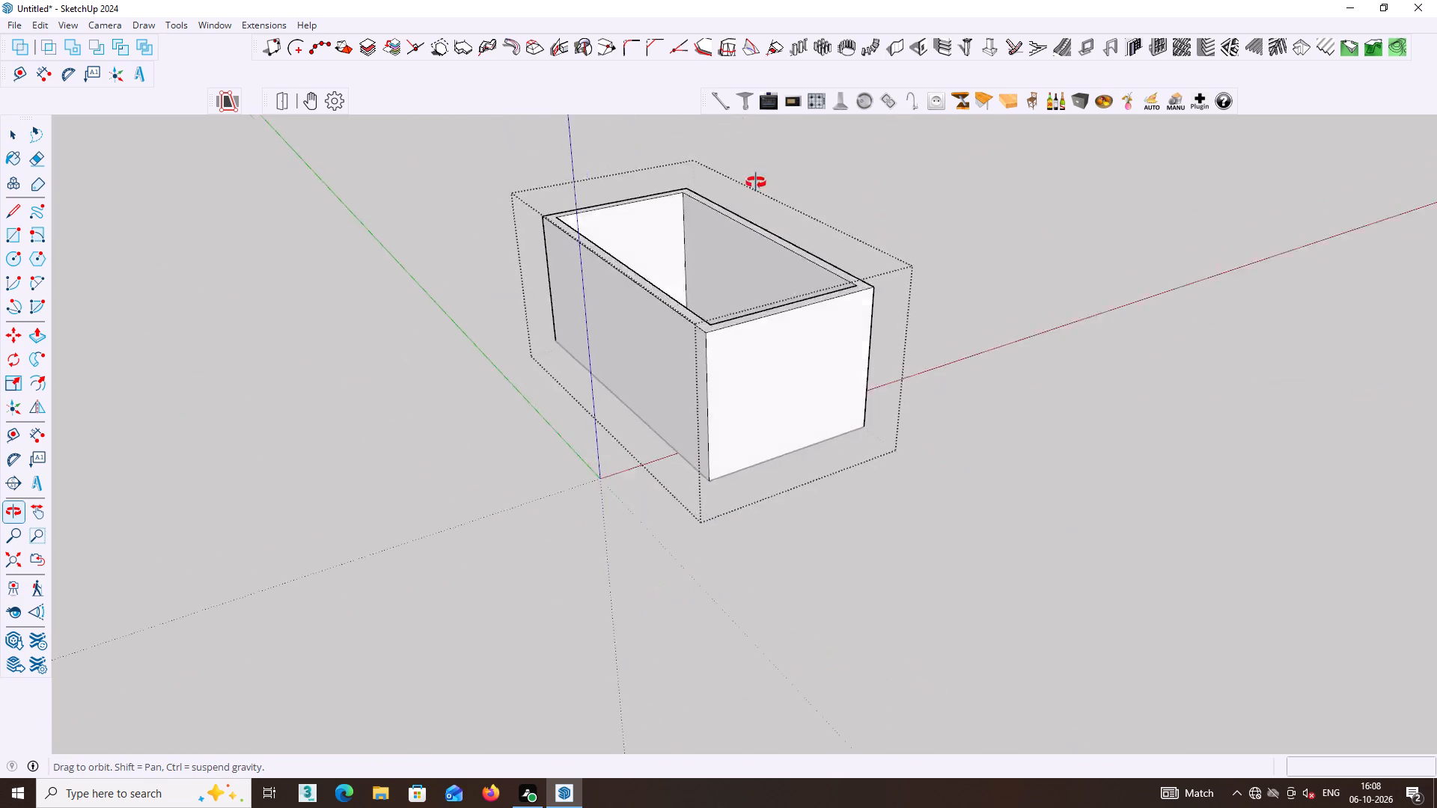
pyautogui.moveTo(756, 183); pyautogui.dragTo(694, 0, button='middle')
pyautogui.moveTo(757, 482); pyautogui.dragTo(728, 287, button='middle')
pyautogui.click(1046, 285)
# Group the base face on the underside of the box together with its border face and outlines.
pyautogui.moveTo(871, 310); pyautogui.dragTo(876, 420, button='middle')
pyautogui.middleClick(881, 435)
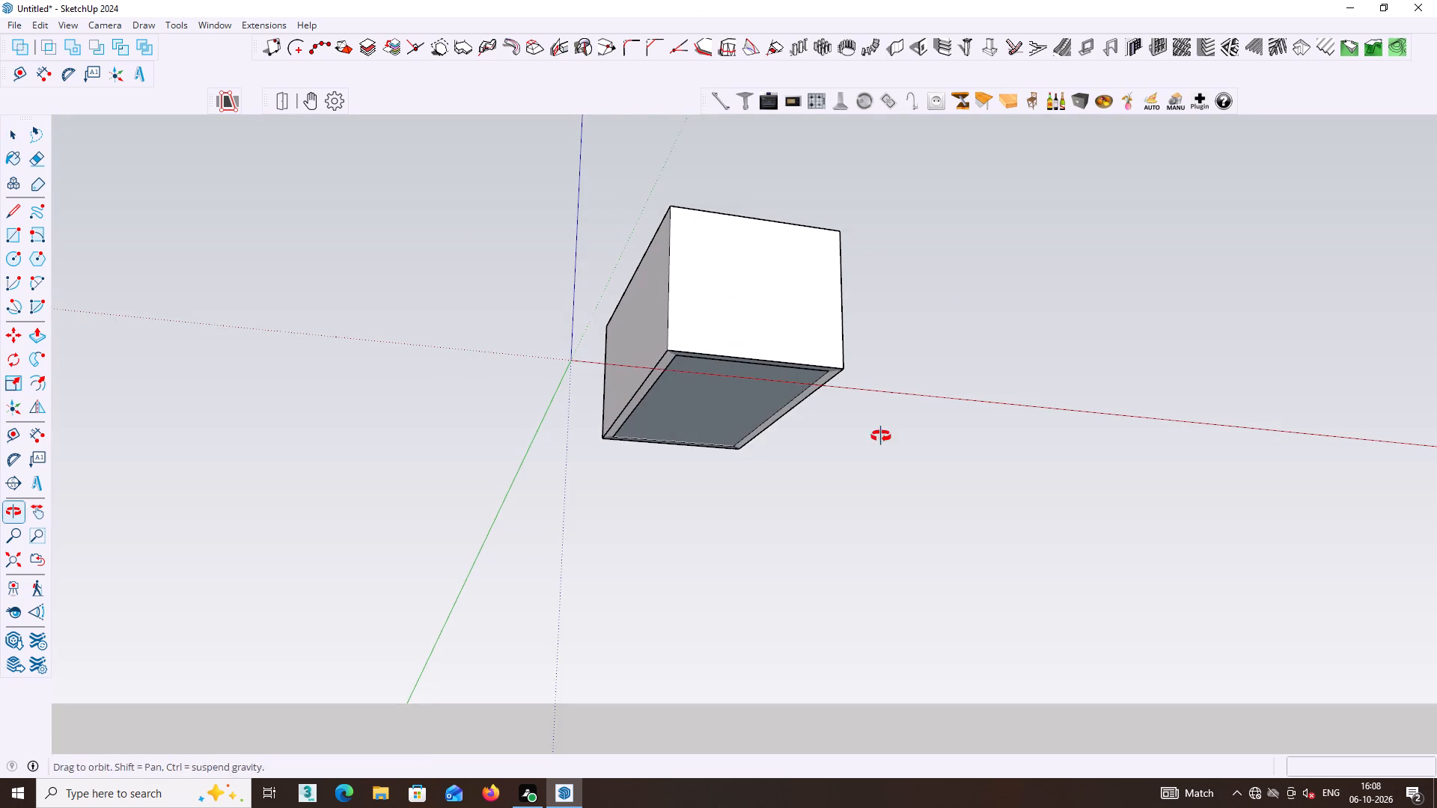
pyautogui.click(684, 432)
pyautogui.doubleClick(692, 414)
pyautogui.doubleClick(692, 414)
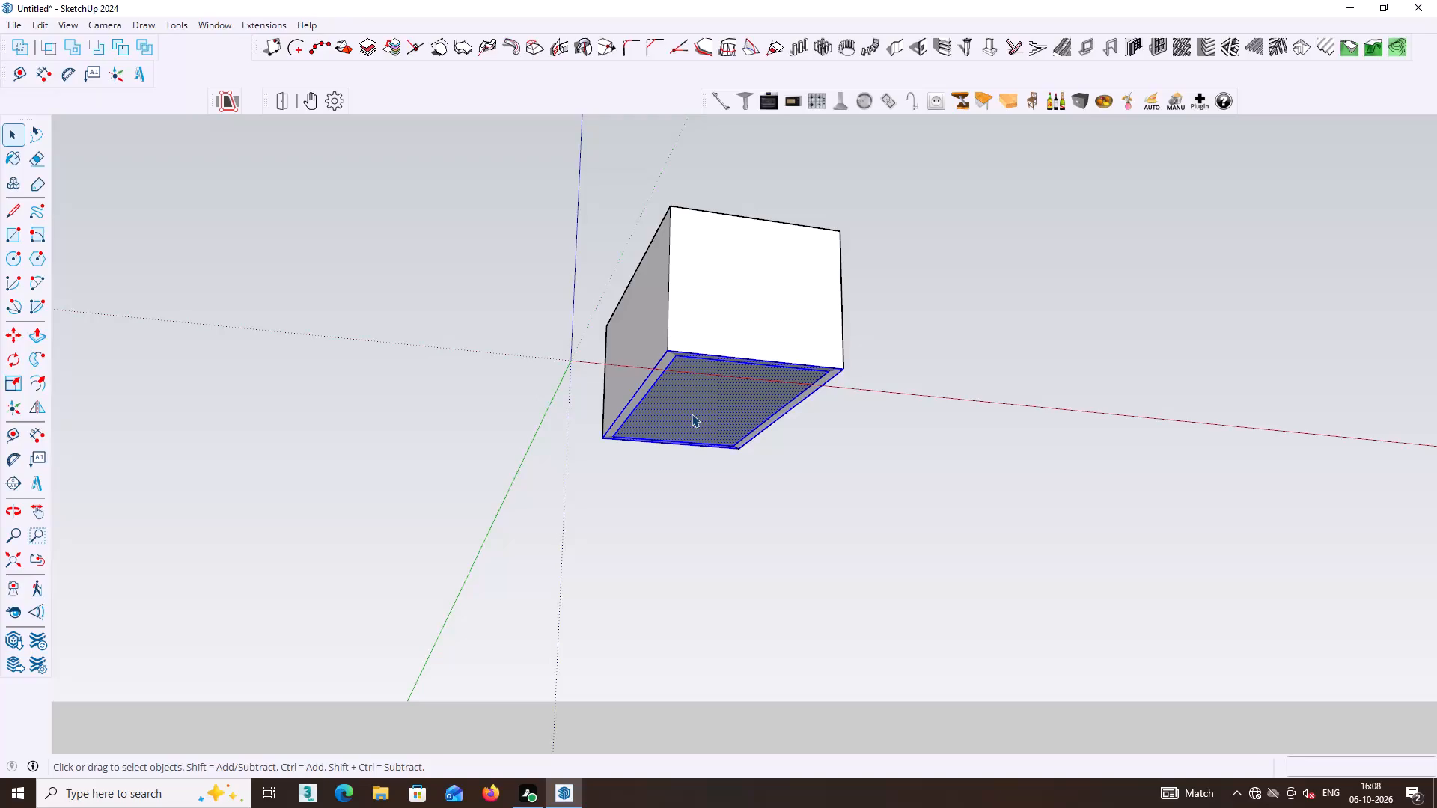
pyautogui.rightClick(692, 414)
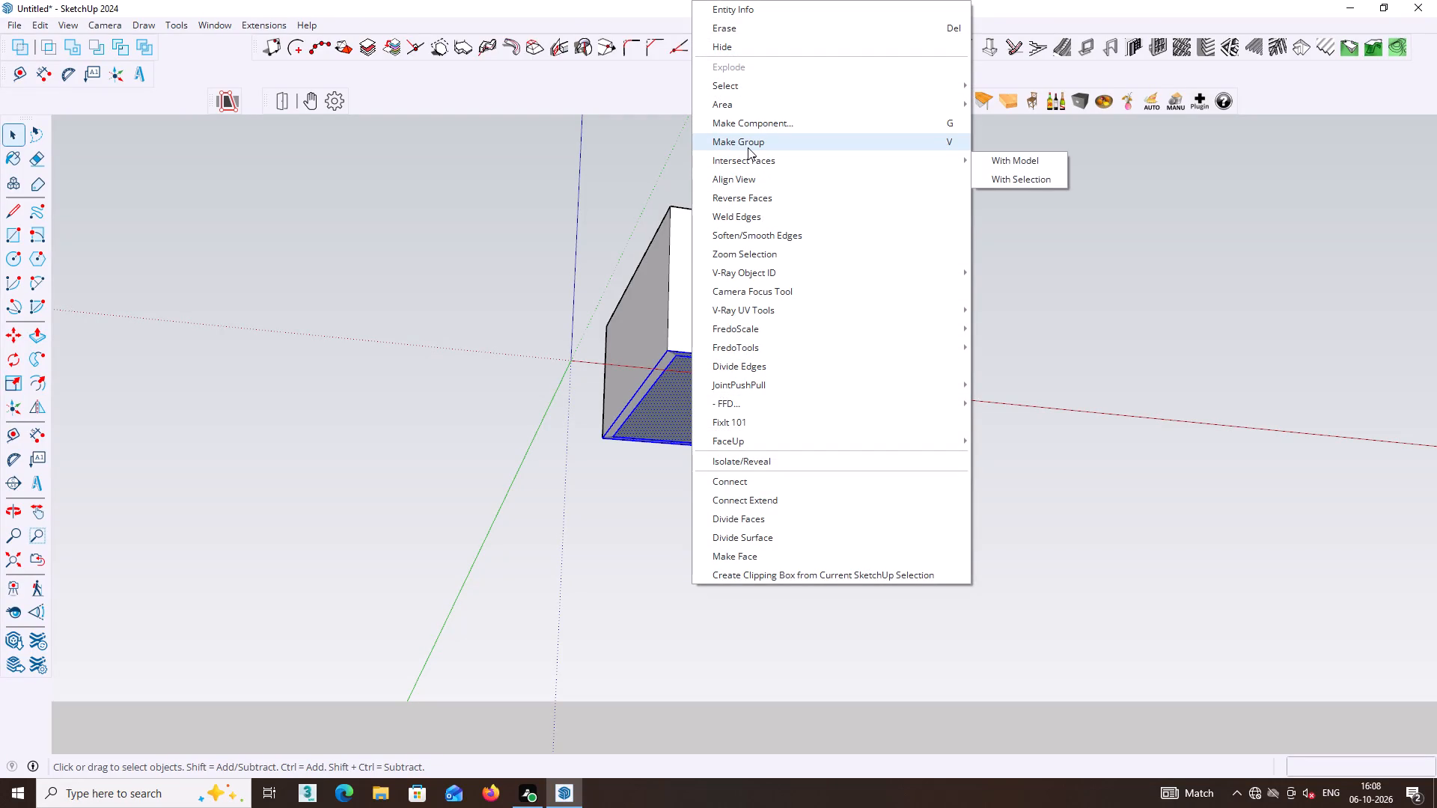
pyautogui.click(748, 147)
# Move the wall group from its bottom corner along the green axis by about 10' 6 5/8", clear of part of the base.
pyautogui.click(957, 278)
pyautogui.moveTo(927, 308); pyautogui.dragTo(922, 411, button='middle')
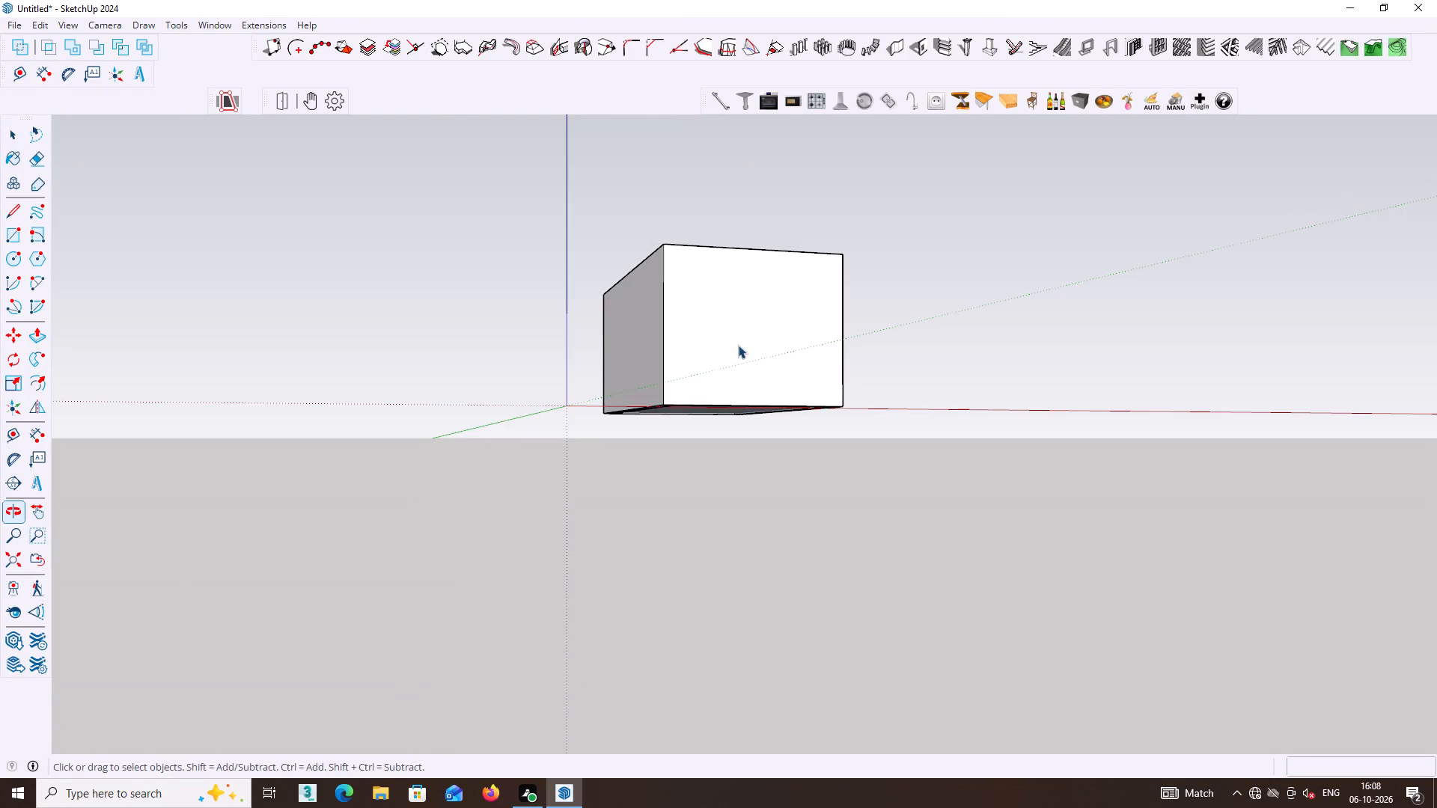
pyautogui.click(738, 345)
pyautogui.moveTo(739, 343); pyautogui.dragTo(718, 277, button='middle')
pyautogui.moveTo(710, 264); pyautogui.dragTo(658, 198, button='middle')
pyautogui.moveTo(660, 226); pyautogui.dragTo(663, 266, button='middle')
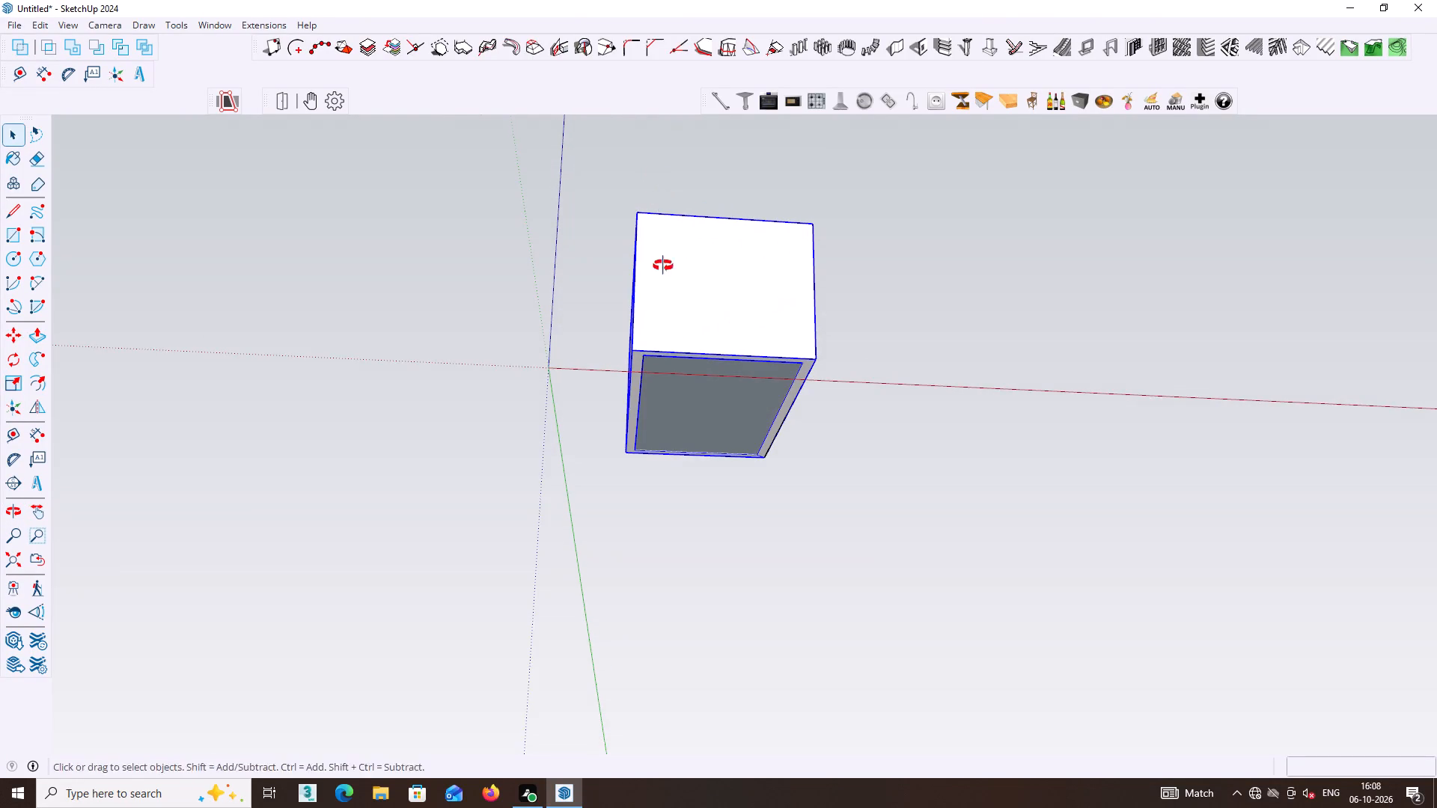
pyautogui.moveTo(663, 266); pyautogui.dragTo(674, 420, button='middle')
pyautogui.press('m')
pyautogui.click(639, 450)
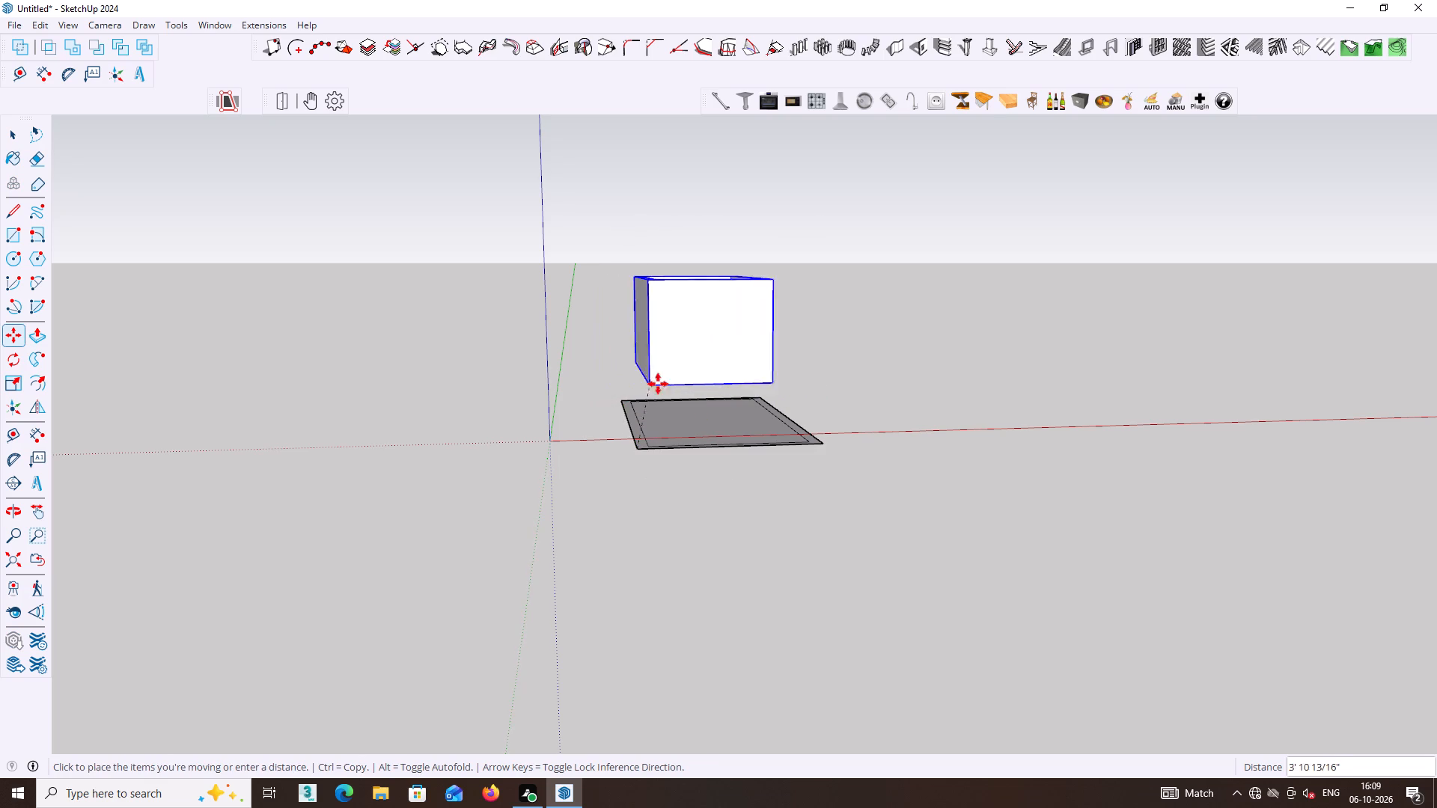
pyautogui.scroll(4, 622, 400)
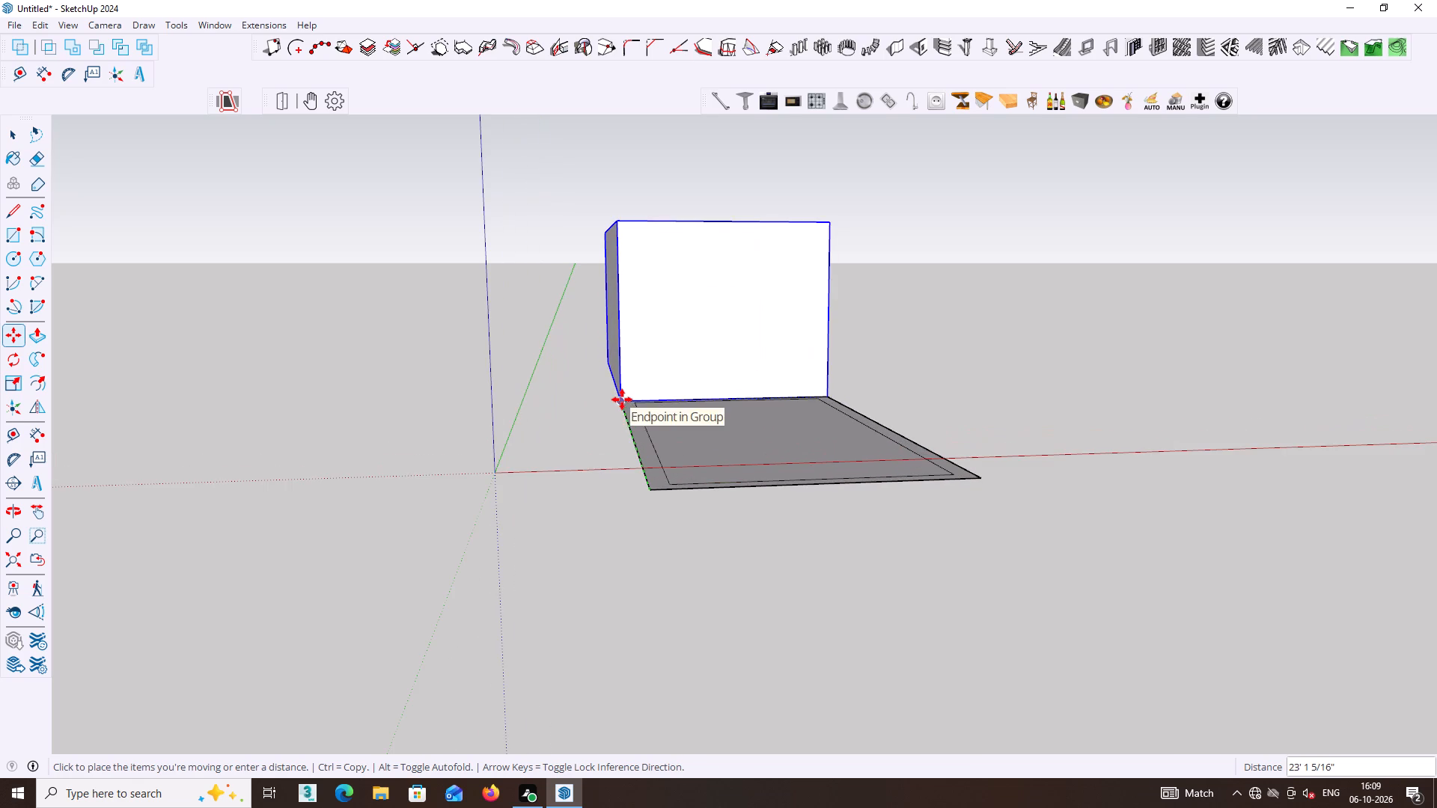
pyautogui.moveTo(612, 397); pyautogui.dragTo(616, 602, button='middle')
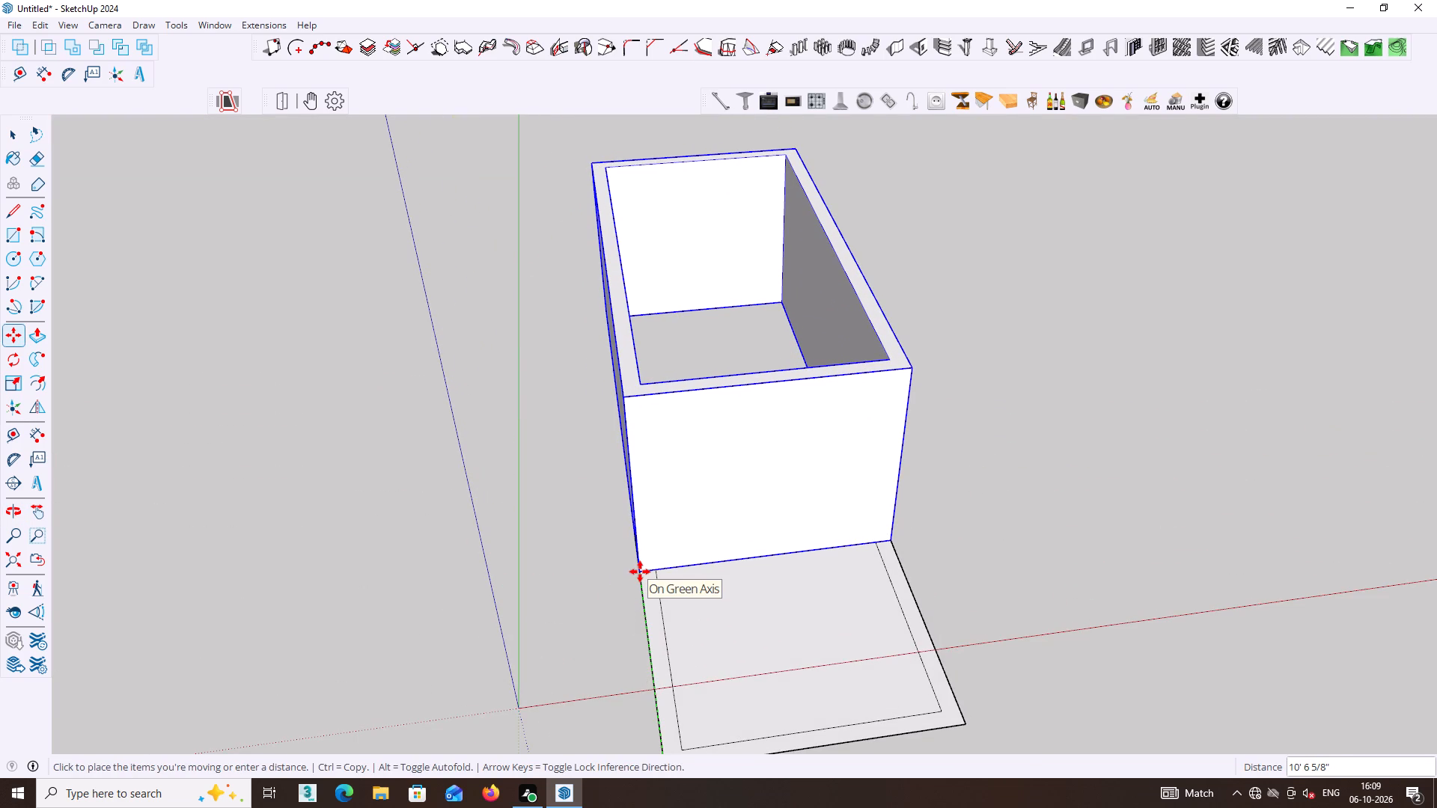
pyautogui.click(640, 572)
pyautogui.press('space')
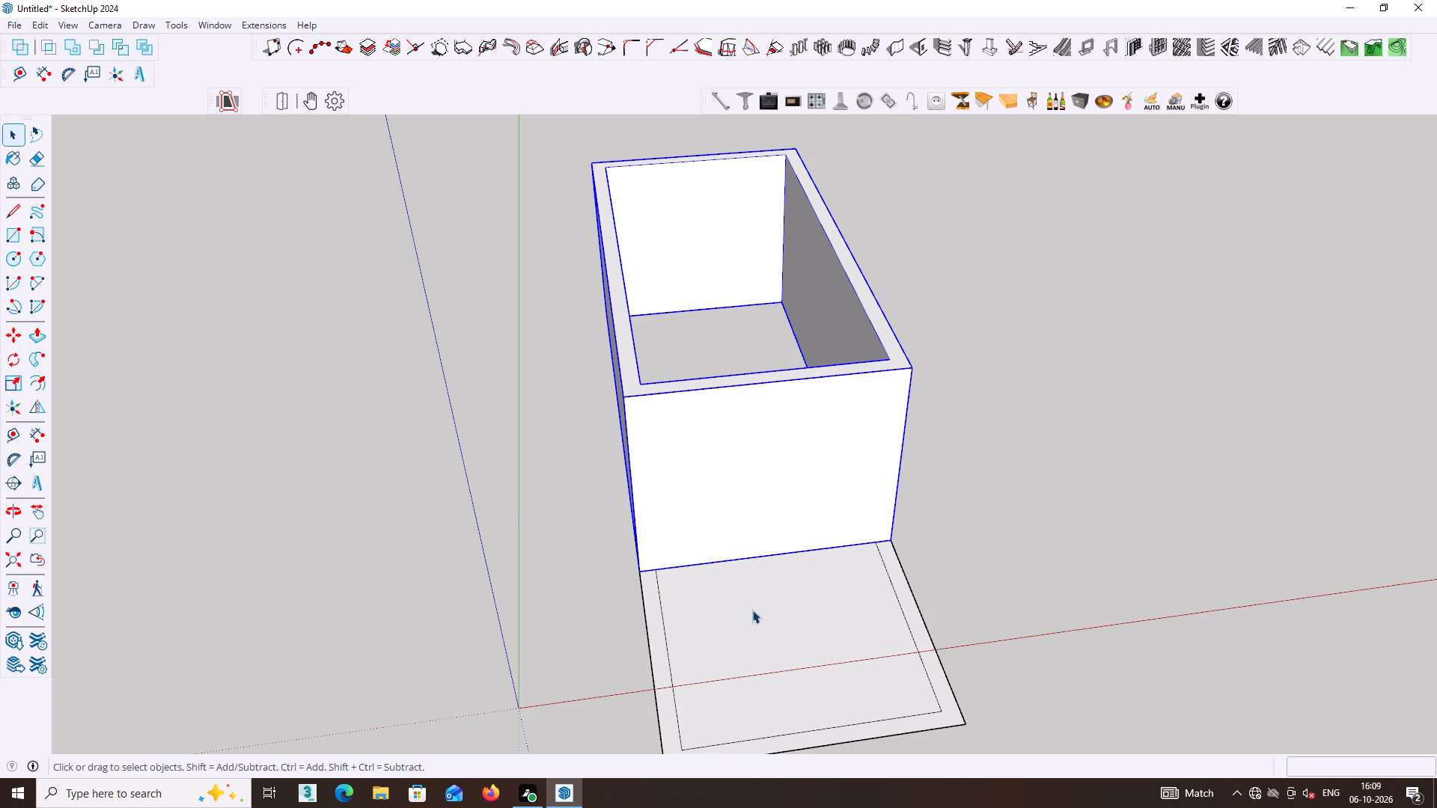
# Move the base group from its outer corner to the matching bottom corner of the relocated wall group.
pyautogui.click(752, 610)
pyautogui.press('m')
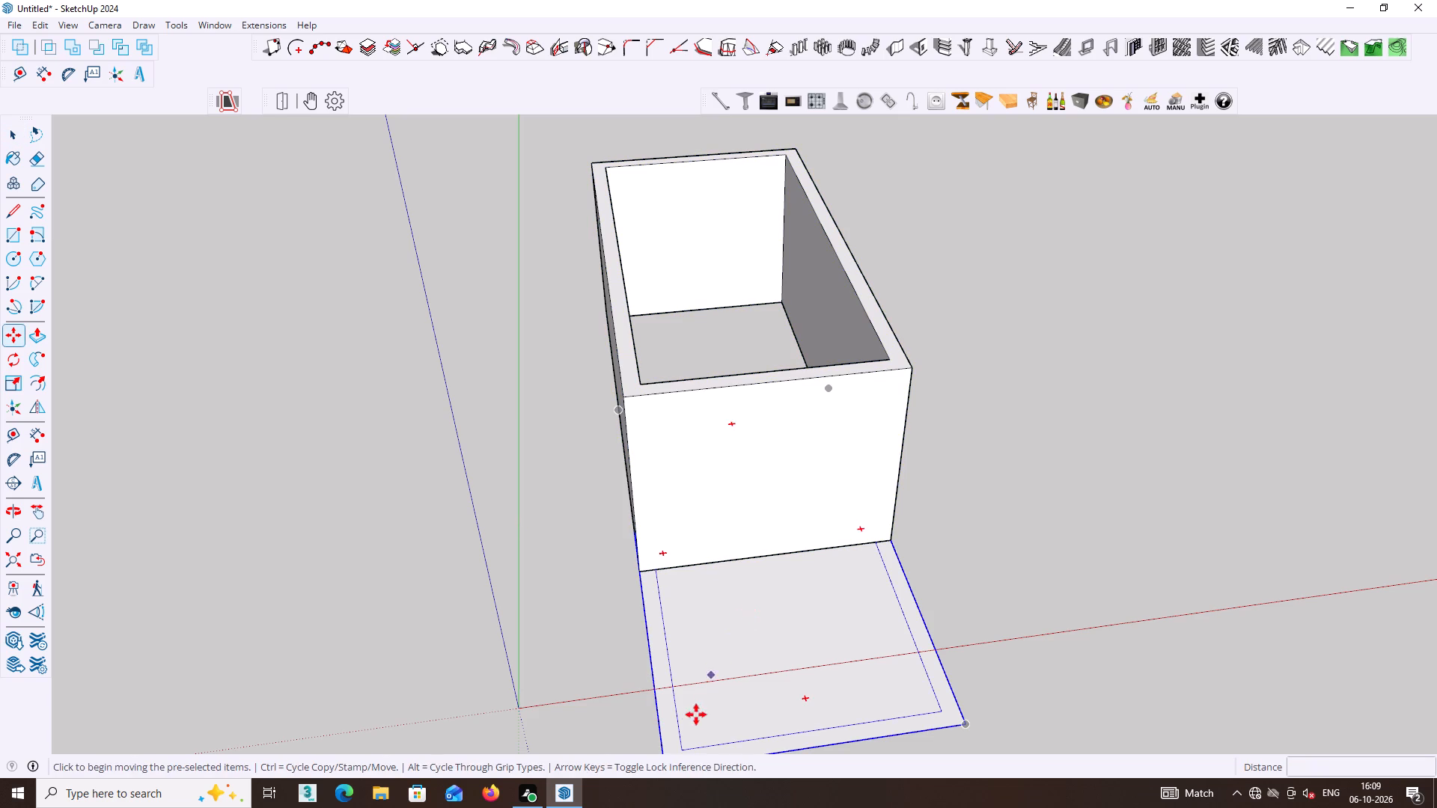
pyautogui.moveTo(688, 721); pyautogui.dragTo(692, 584, button='middle')
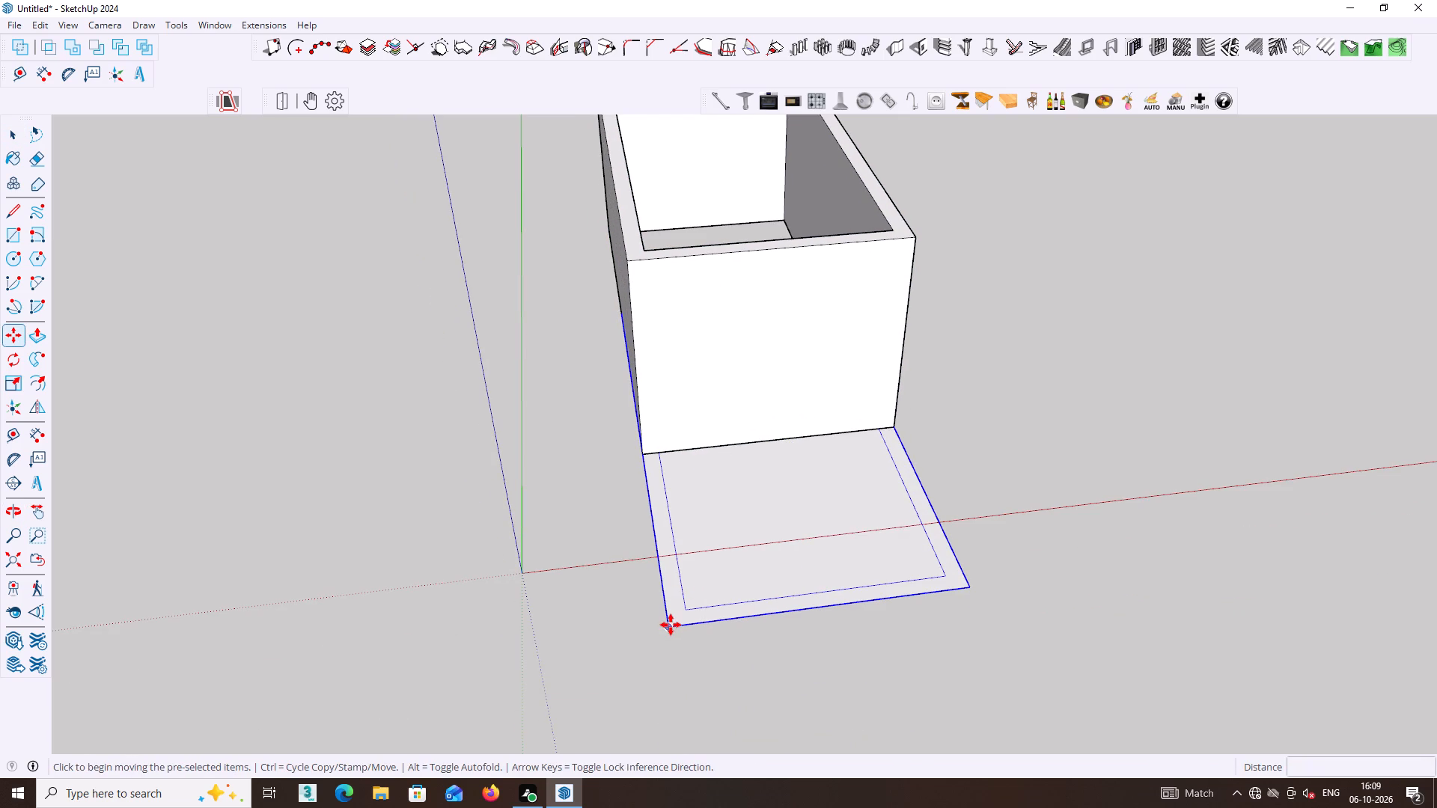
pyautogui.click(671, 605)
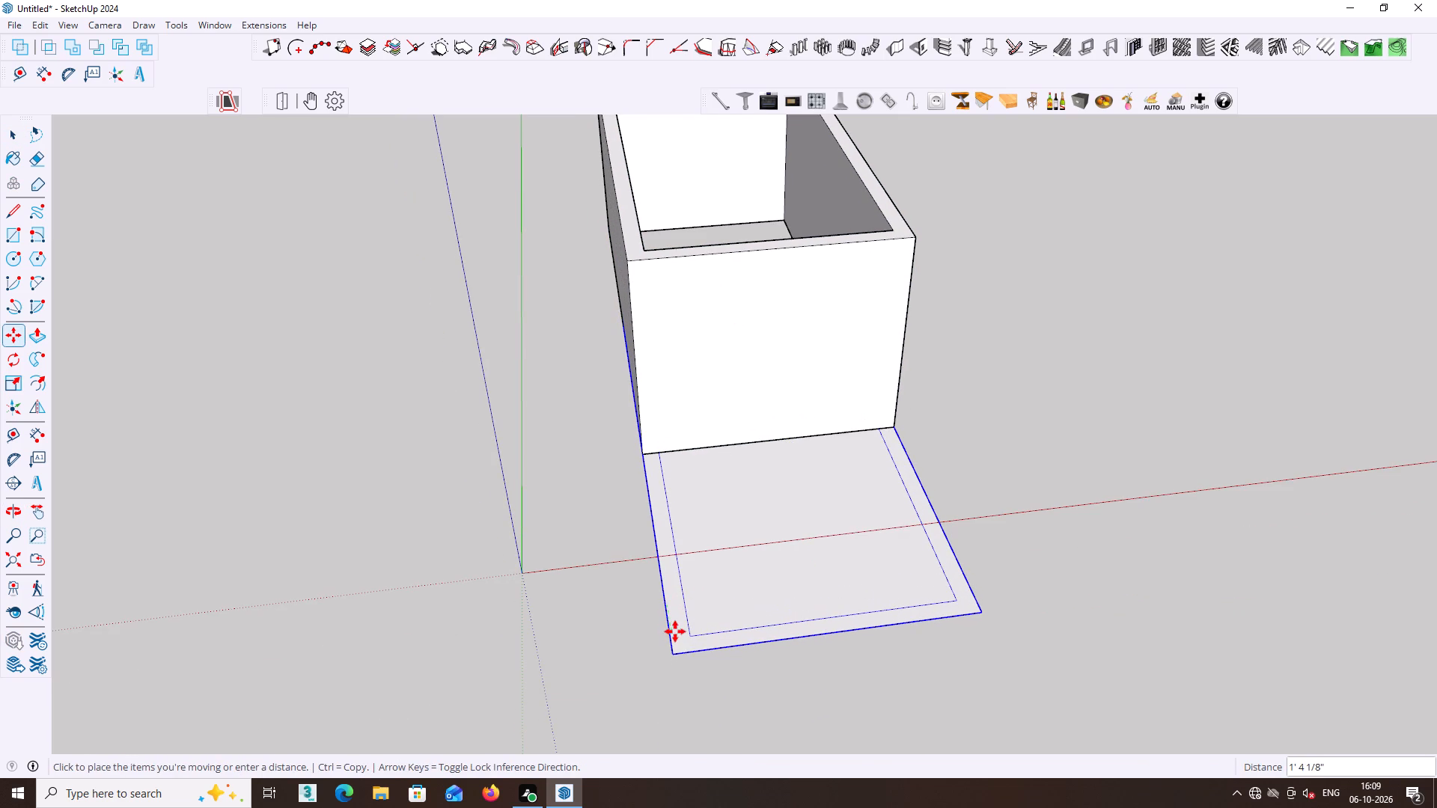
pyautogui.press('Escape')
pyautogui.click(670, 626)
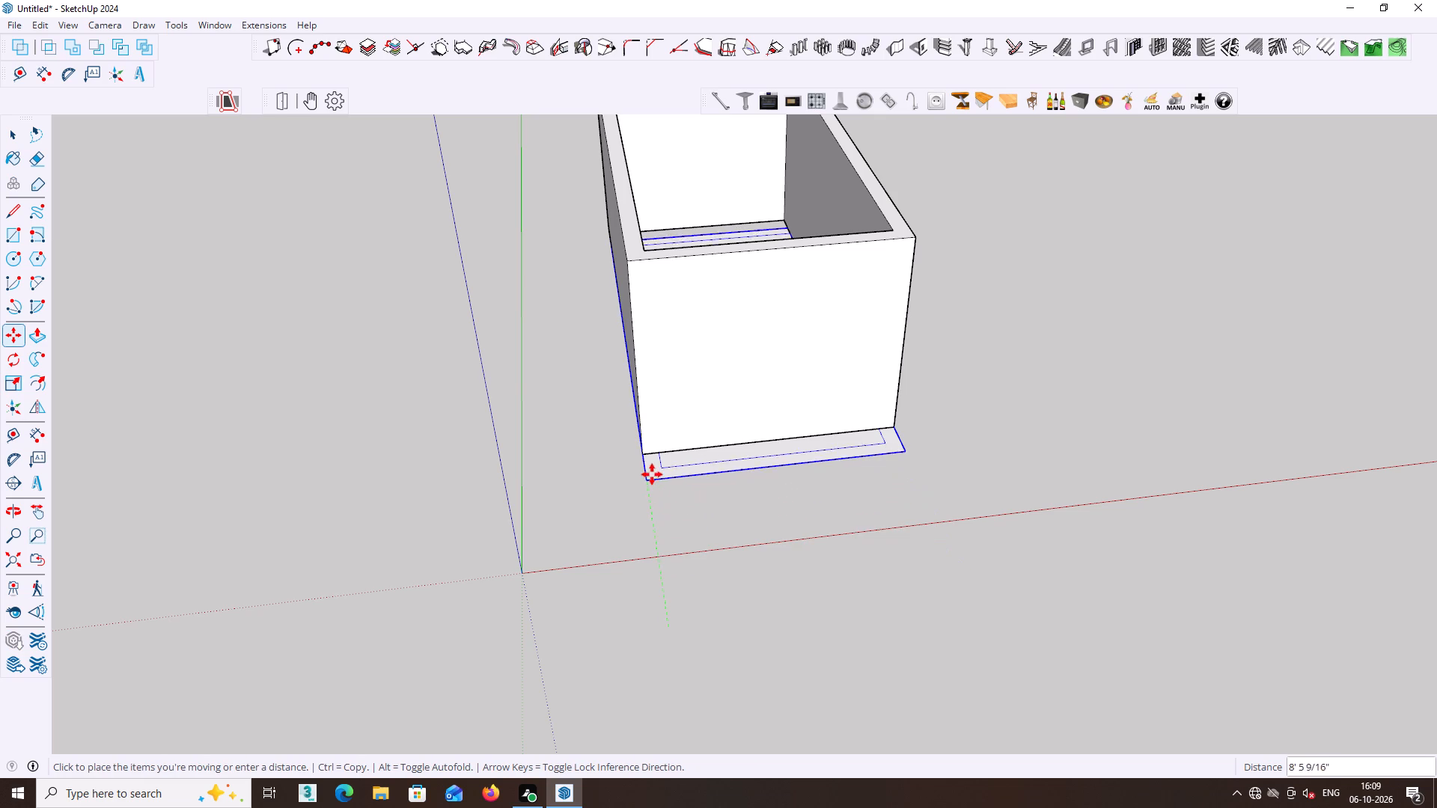
pyautogui.click(644, 452)
pyautogui.press('space')
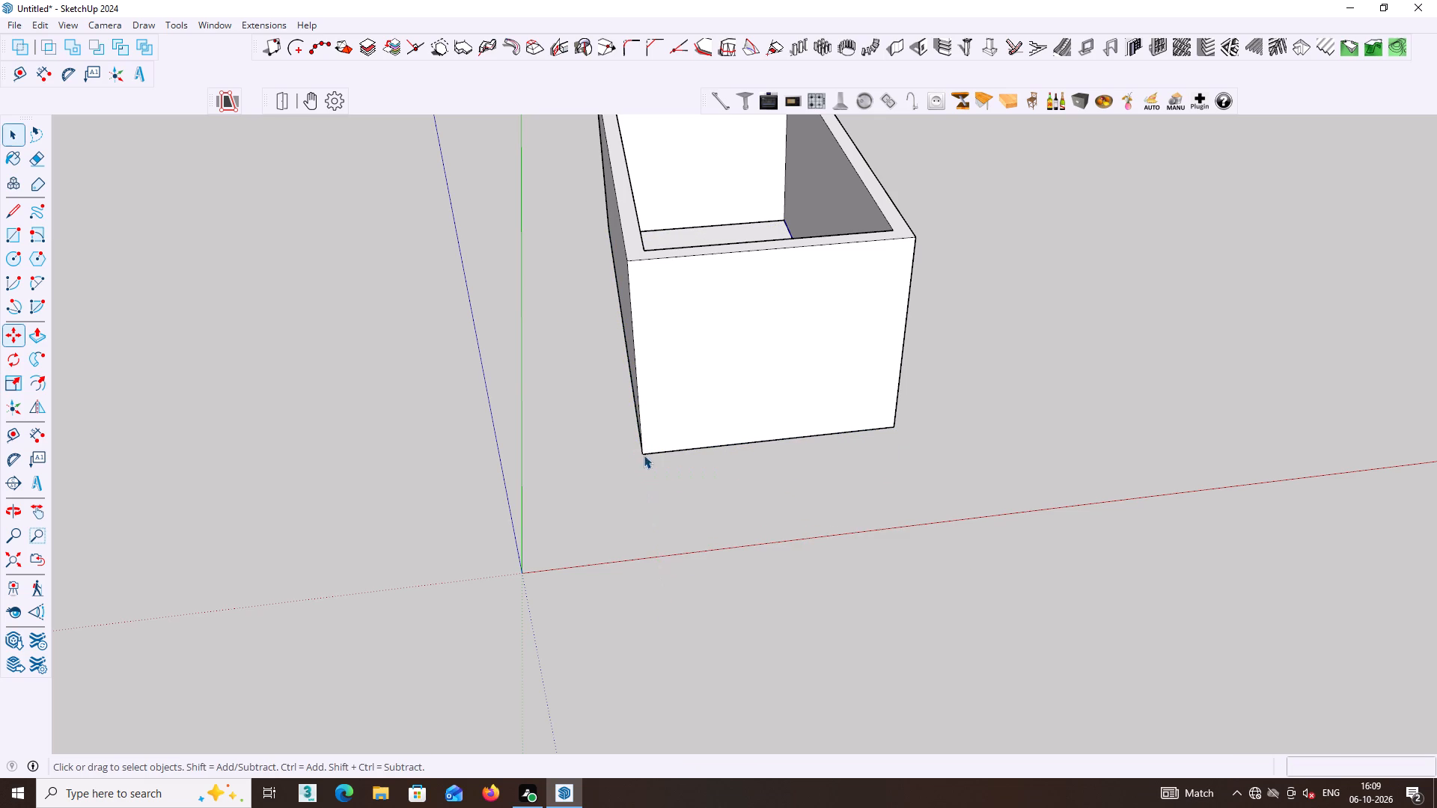
pyautogui.click(681, 482)
# Cut two 5' by 3' window openings, spaced apart, in the long wall facing the green axis using Create Wall Opening.
pyautogui.scroll(-2, 683, 484)
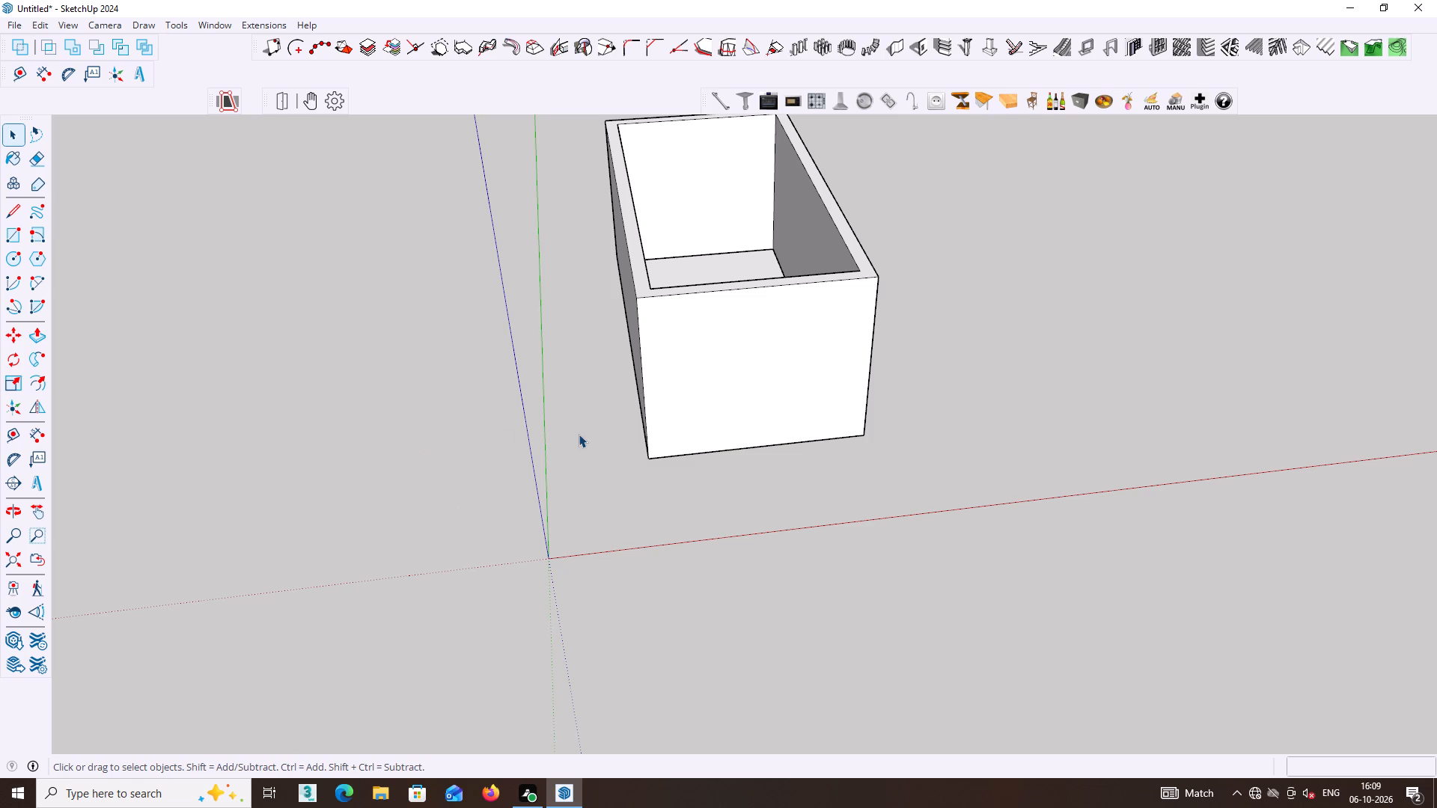
pyautogui.keyDown('shift'); pyautogui.moveTo(585, 444); pyautogui.dragTo(687, 622, button='middle'); pyautogui.keyUp('shift')
pyautogui.moveTo(730, 576); pyautogui.dragTo(954, 530, button='middle')
pyautogui.scroll(2, 786, 462)
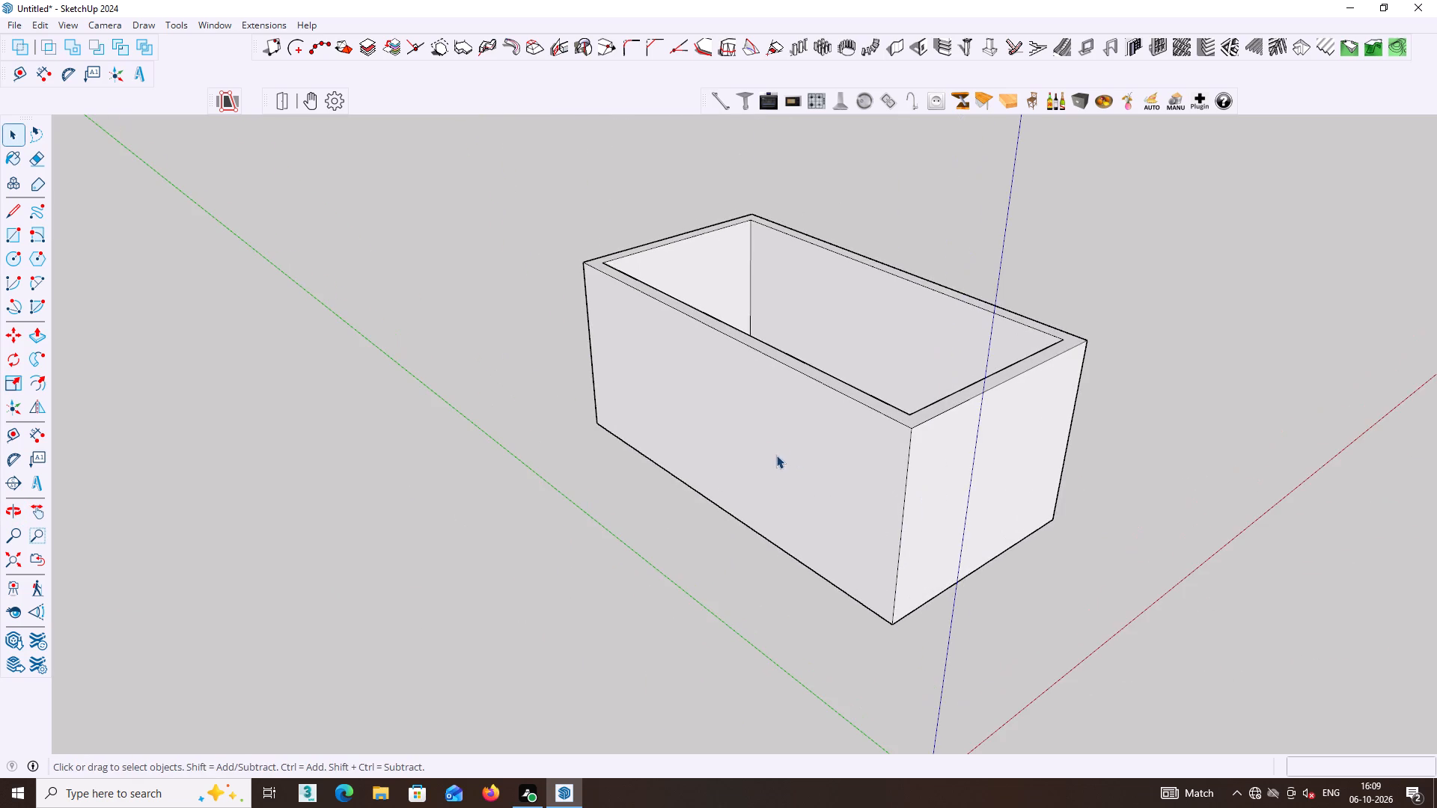
pyautogui.moveTo(776, 455); pyautogui.dragTo(1106, 515, button='middle')
pyautogui.scroll(1, 448, 401)
pyautogui.moveTo(466, 393); pyautogui.dragTo(573, 334, button='middle')
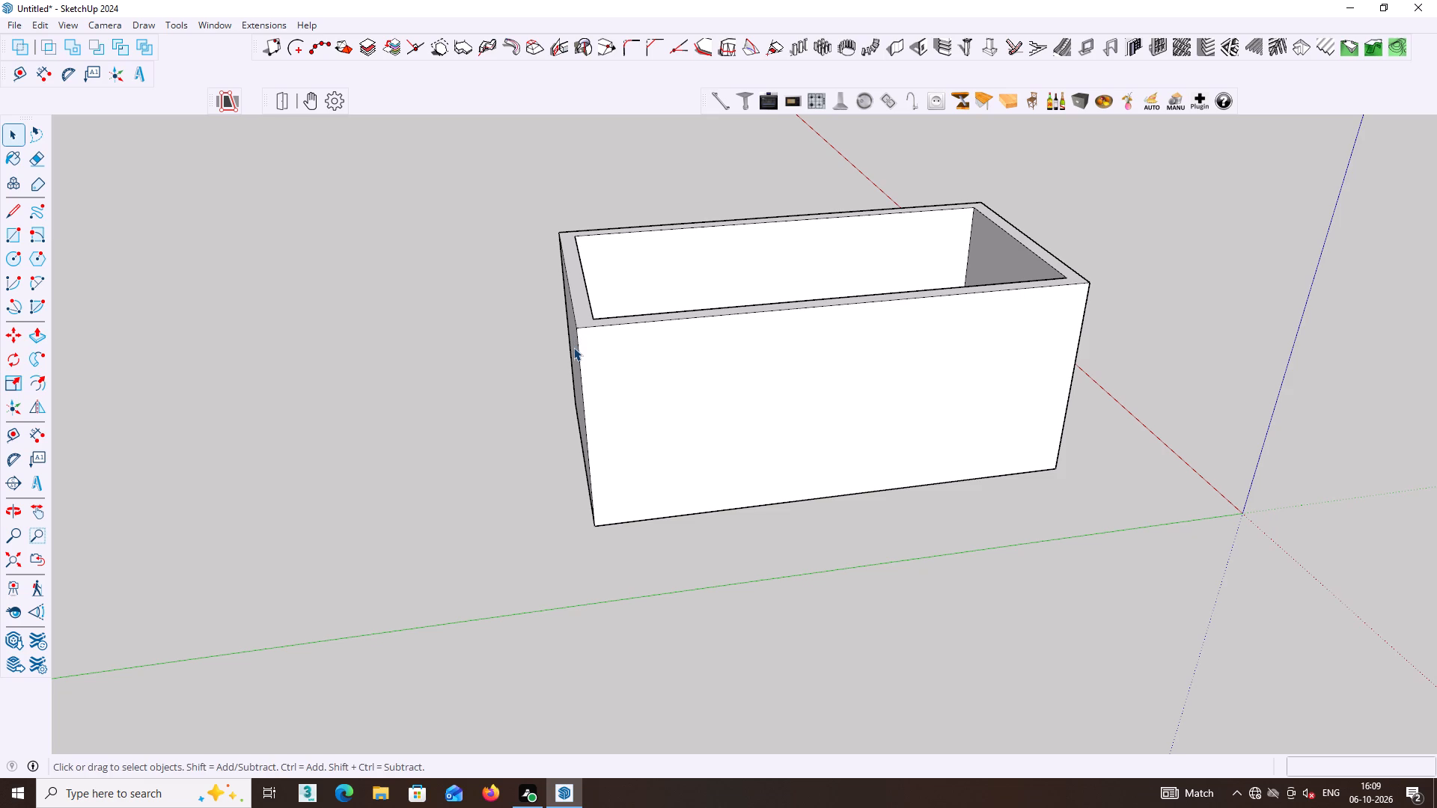
pyautogui.scroll(-3, 576, 354)
pyautogui.moveTo(653, 414); pyautogui.dragTo(711, 447, button='middle')
pyautogui.click(698, 438)
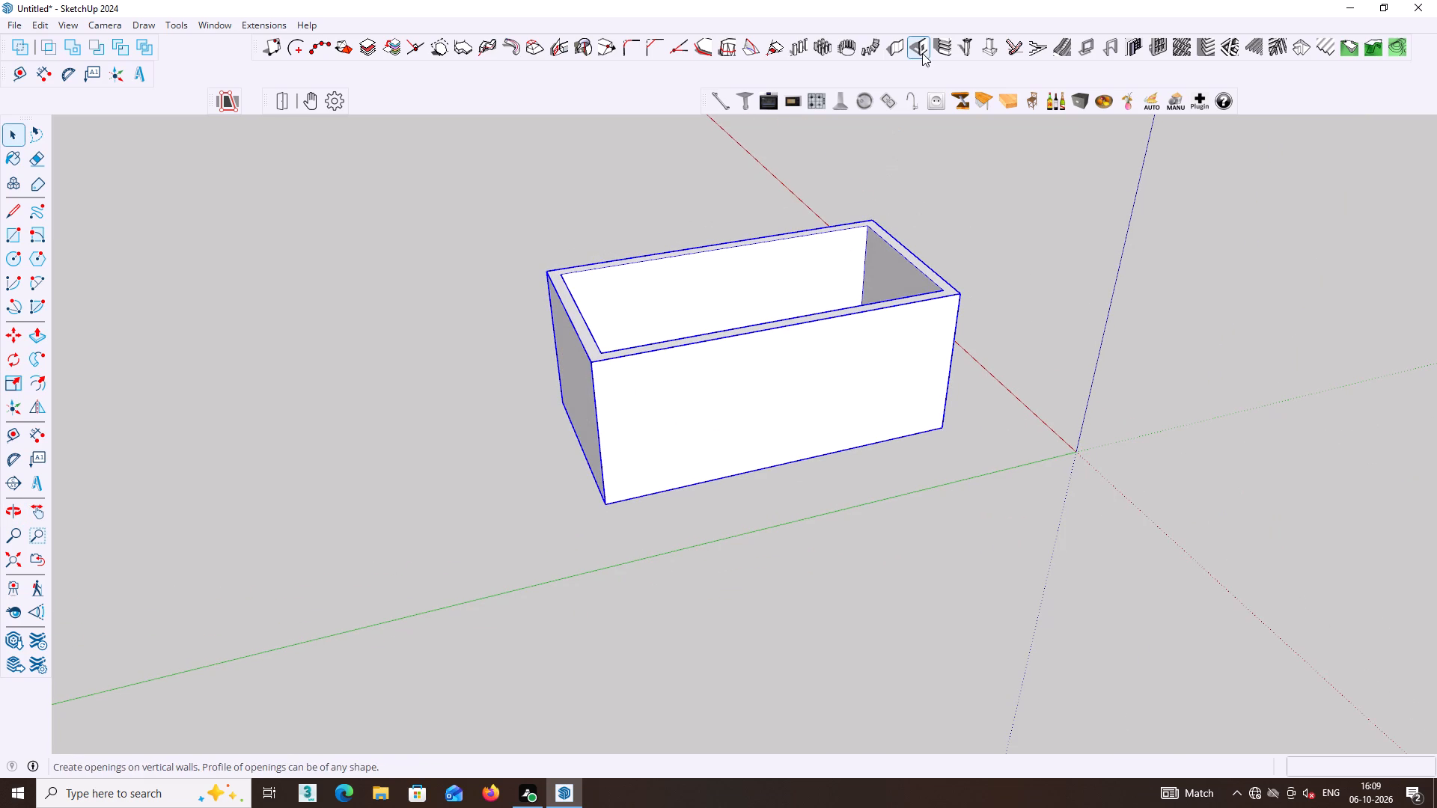
pyautogui.click(924, 52)
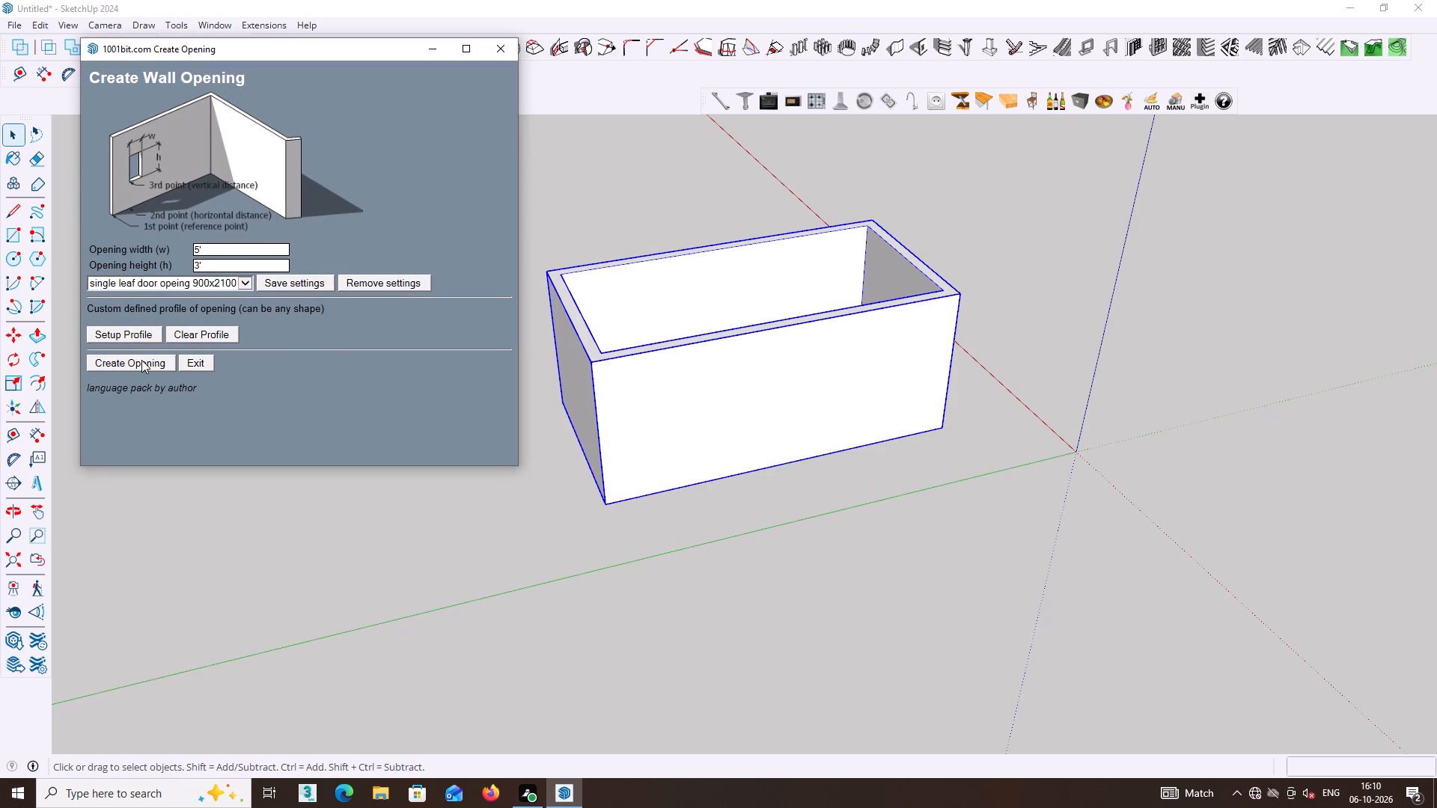
pyautogui.click(141, 361)
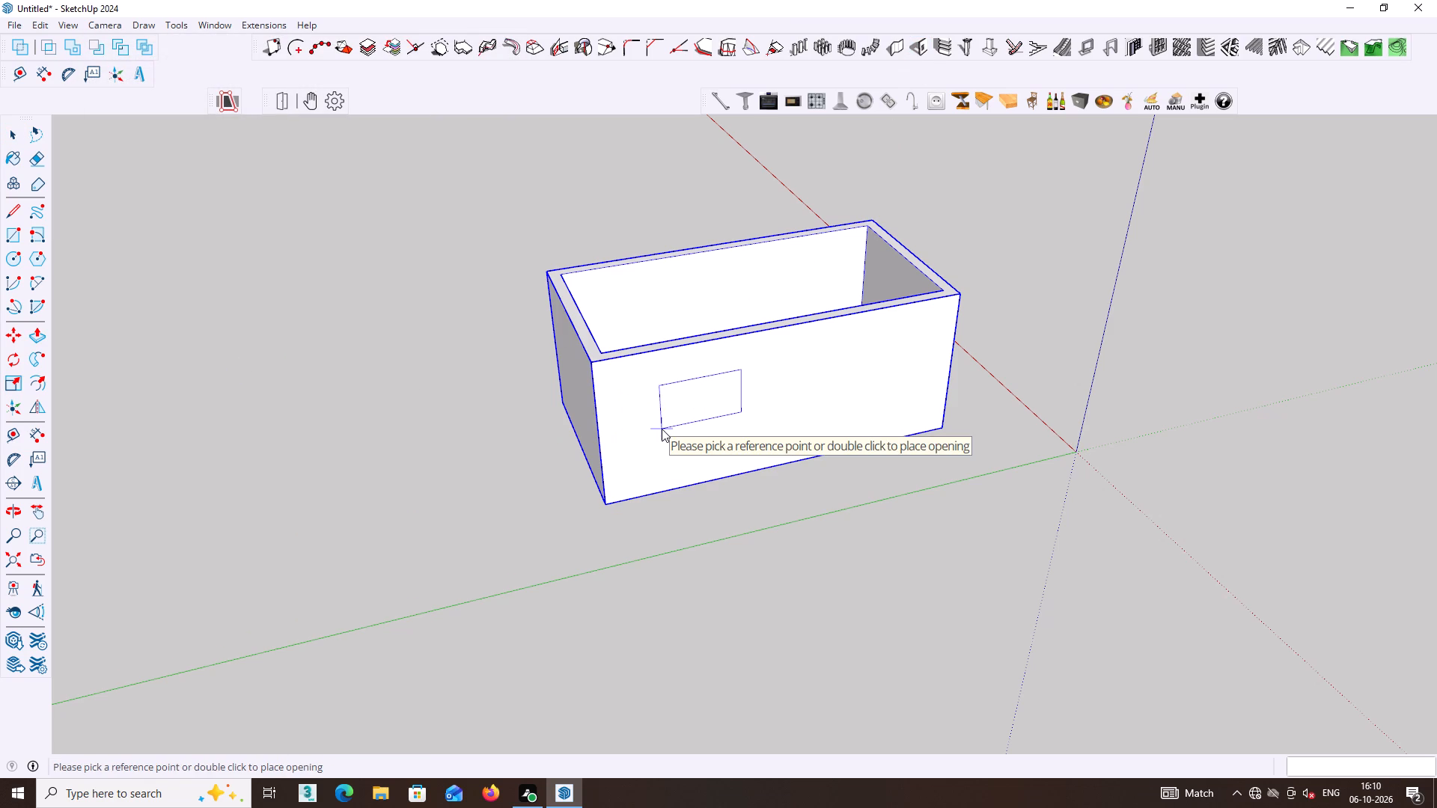
pyautogui.doubleClick(662, 428)
pyautogui.moveTo(662, 428); pyautogui.dragTo(572, 355, button='middle')
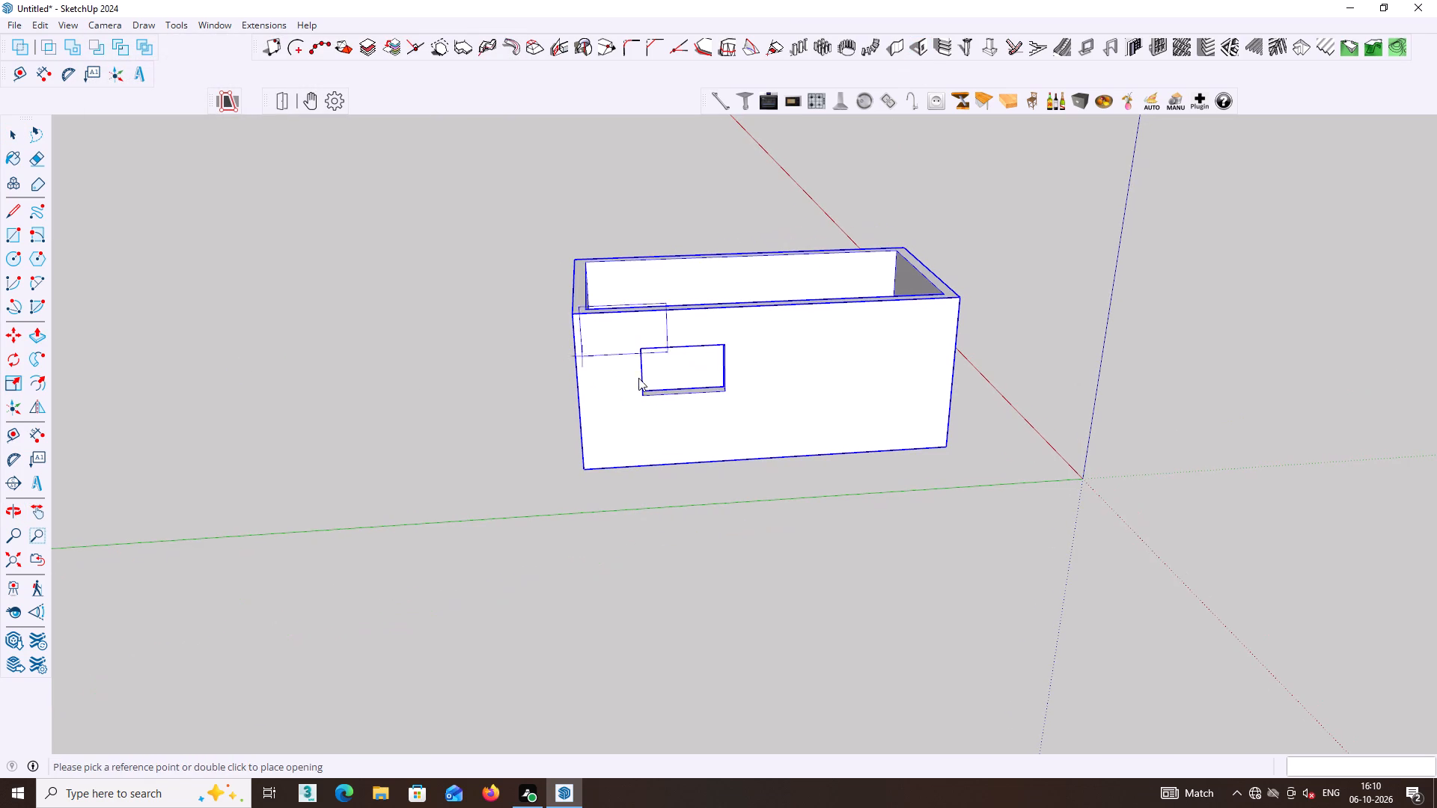
pyautogui.doubleClick(829, 386)
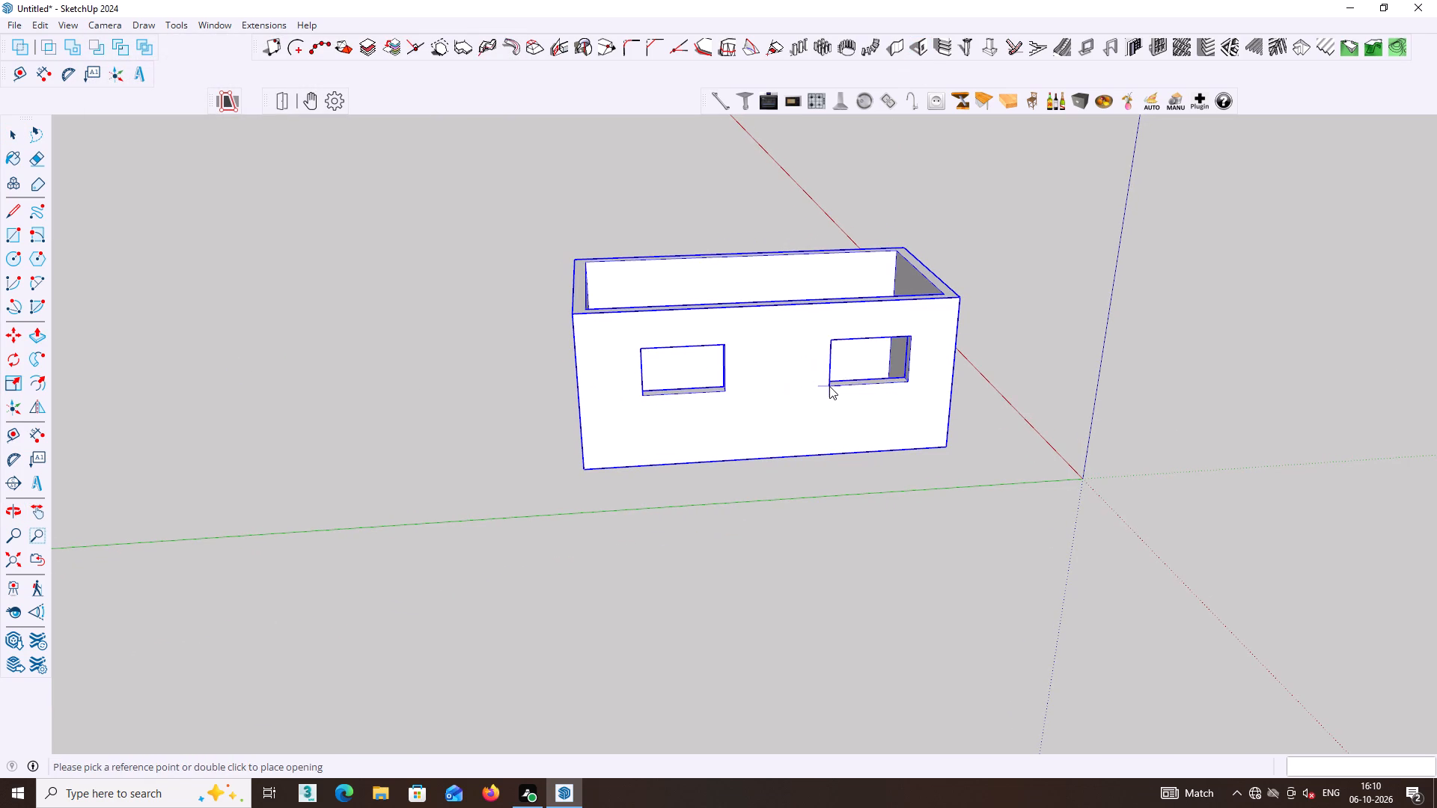
# Cut two more 5' by 3' window openings, spaced apart, in the opposite long wall.
pyautogui.moveTo(829, 386); pyautogui.dragTo(391, 354, button='middle')
pyautogui.moveTo(662, 367); pyautogui.dragTo(284, 319, button='middle')
pyautogui.moveTo(677, 358); pyautogui.dragTo(677, 414, button='middle')
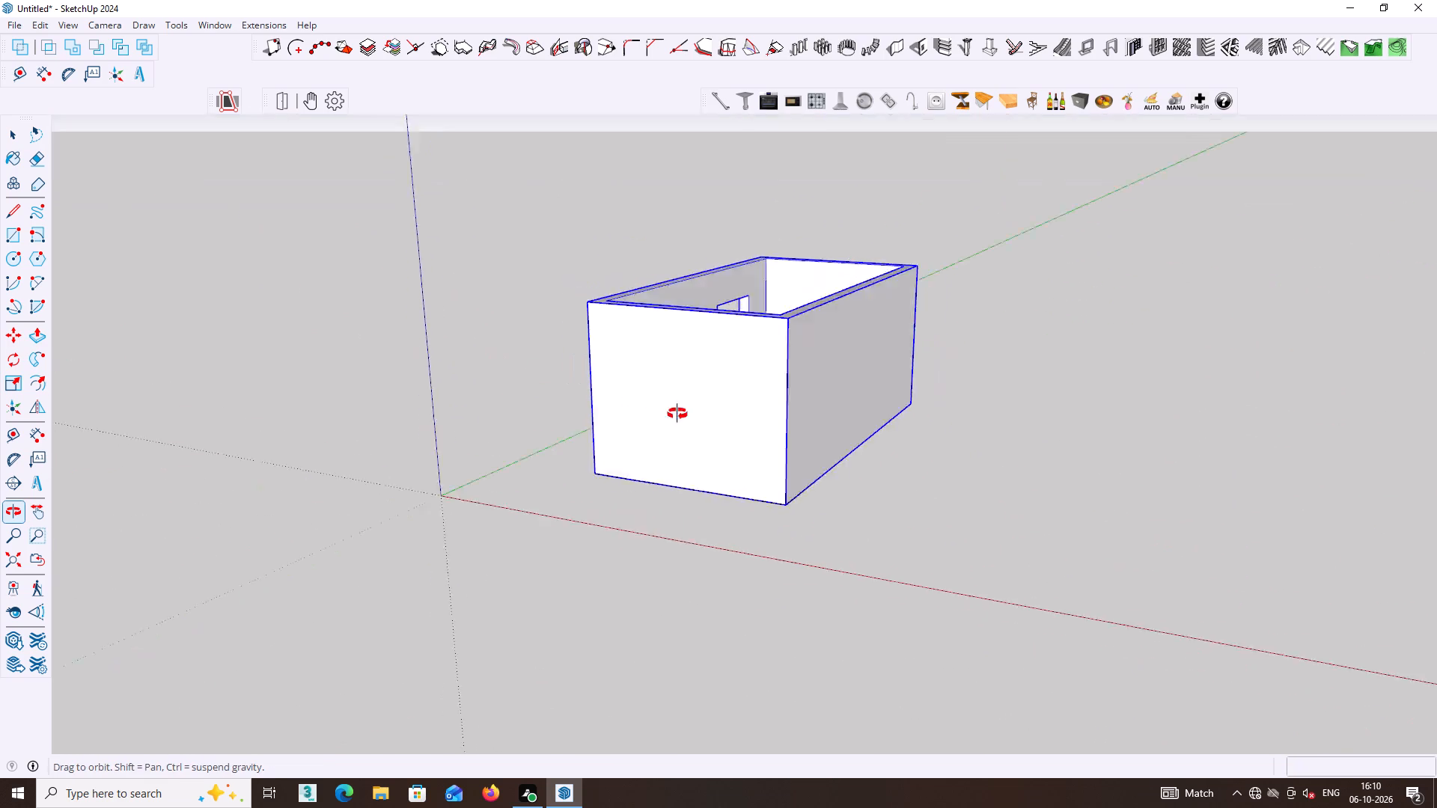
pyautogui.moveTo(677, 414); pyautogui.dragTo(317, 416, button='middle')
pyautogui.moveTo(367, 399); pyautogui.dragTo(312, 491, button='middle')
pyautogui.moveTo(683, 465); pyautogui.dragTo(582, 458, button='middle')
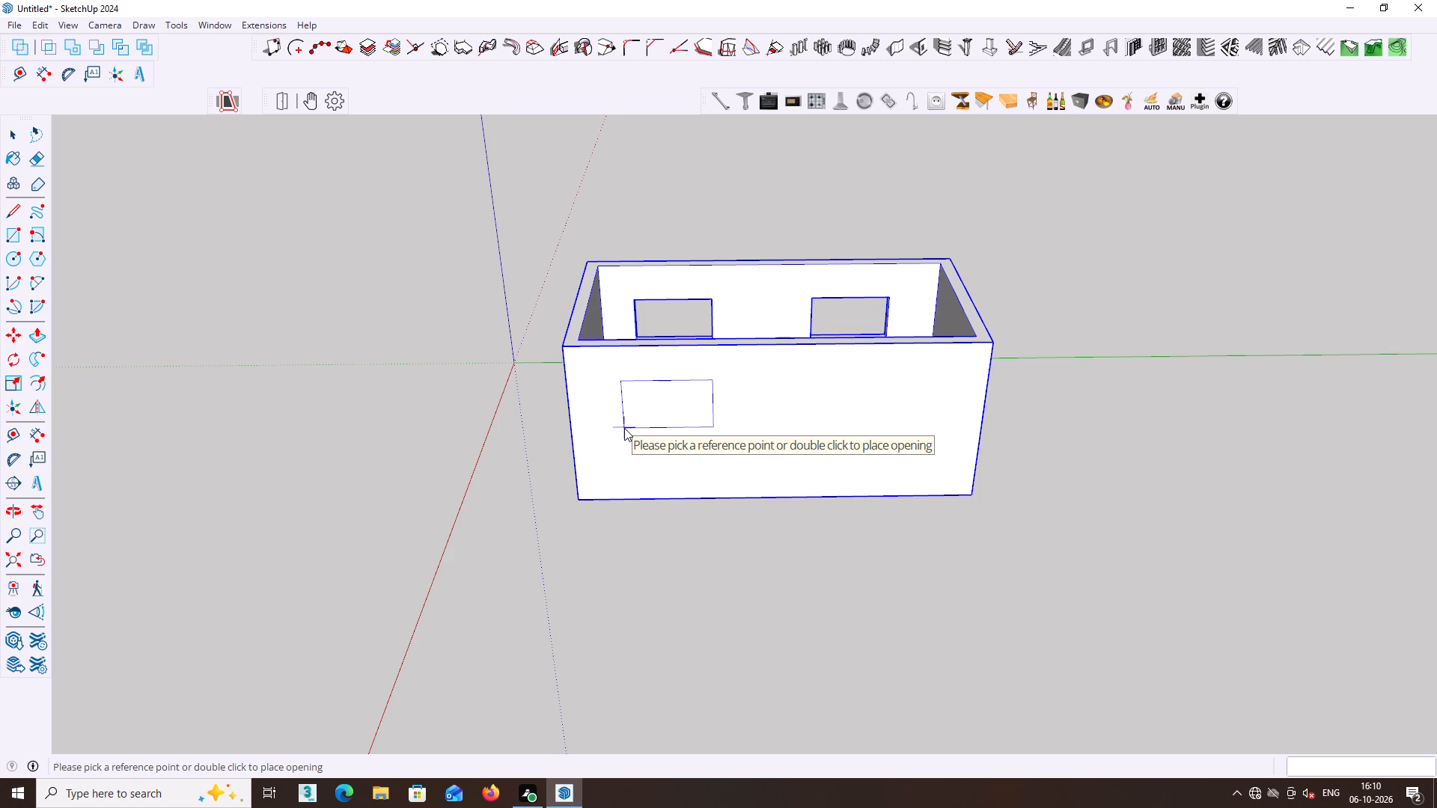
pyautogui.doubleClick(624, 428)
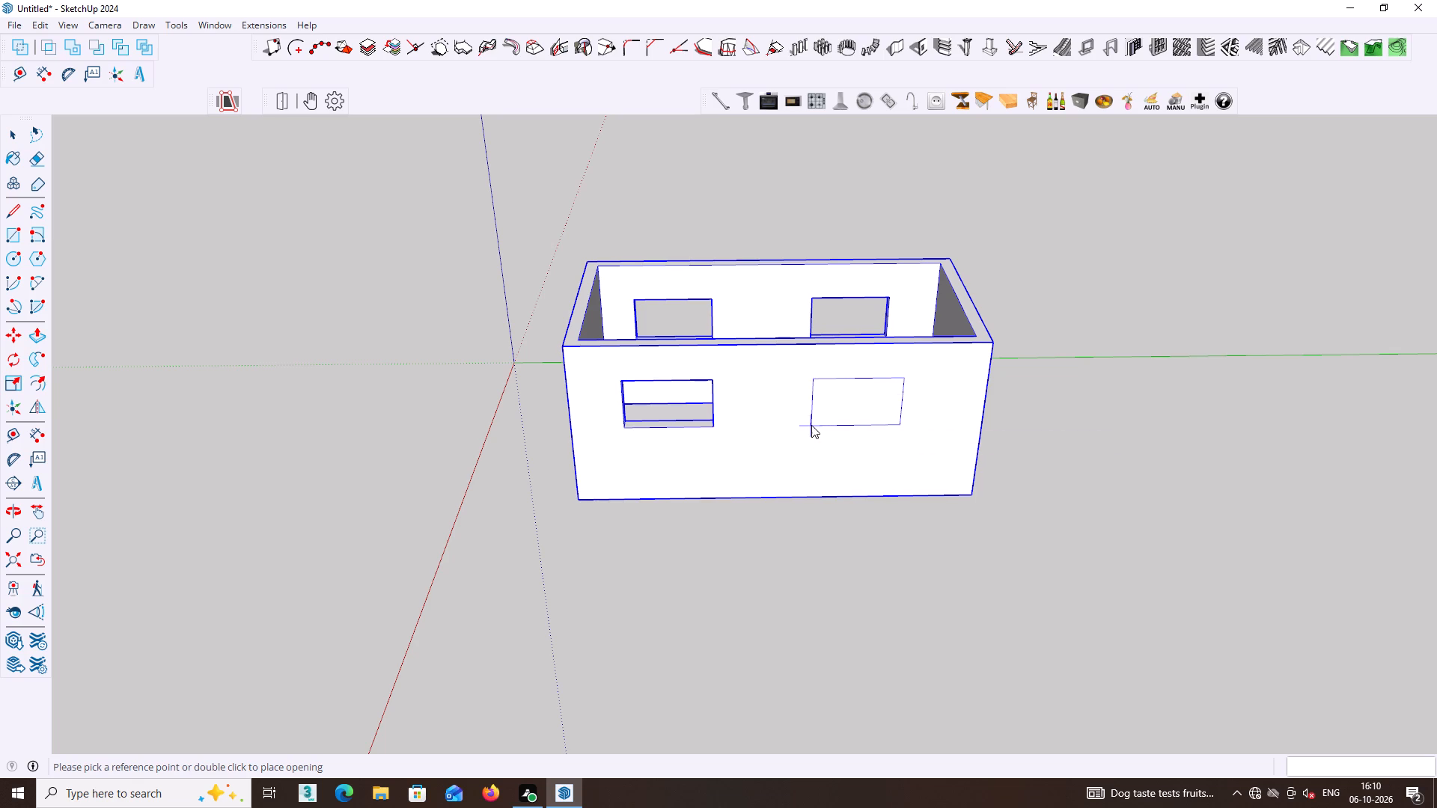
pyautogui.doubleClick(813, 424)
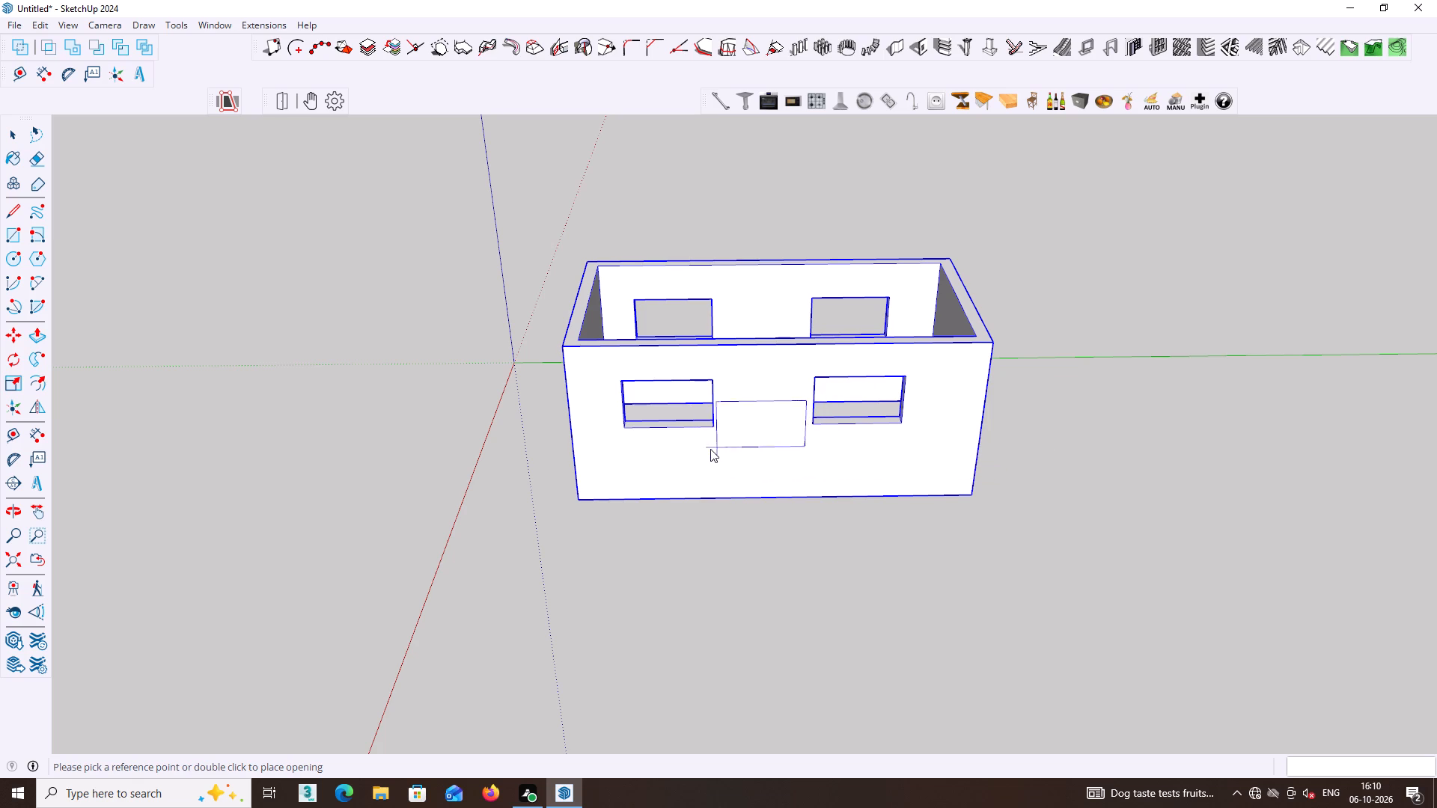
# Cut one 5' by 3' window opening in the short end wall nearest the red axis, towards its corner away from the green axis.
pyautogui.moveTo(710, 450); pyautogui.dragTo(1092, 443, button='middle')
pyautogui.moveTo(676, 463); pyautogui.dragTo(1209, 455, button='middle')
pyautogui.moveTo(974, 447); pyautogui.dragTo(843, 453, button='middle')
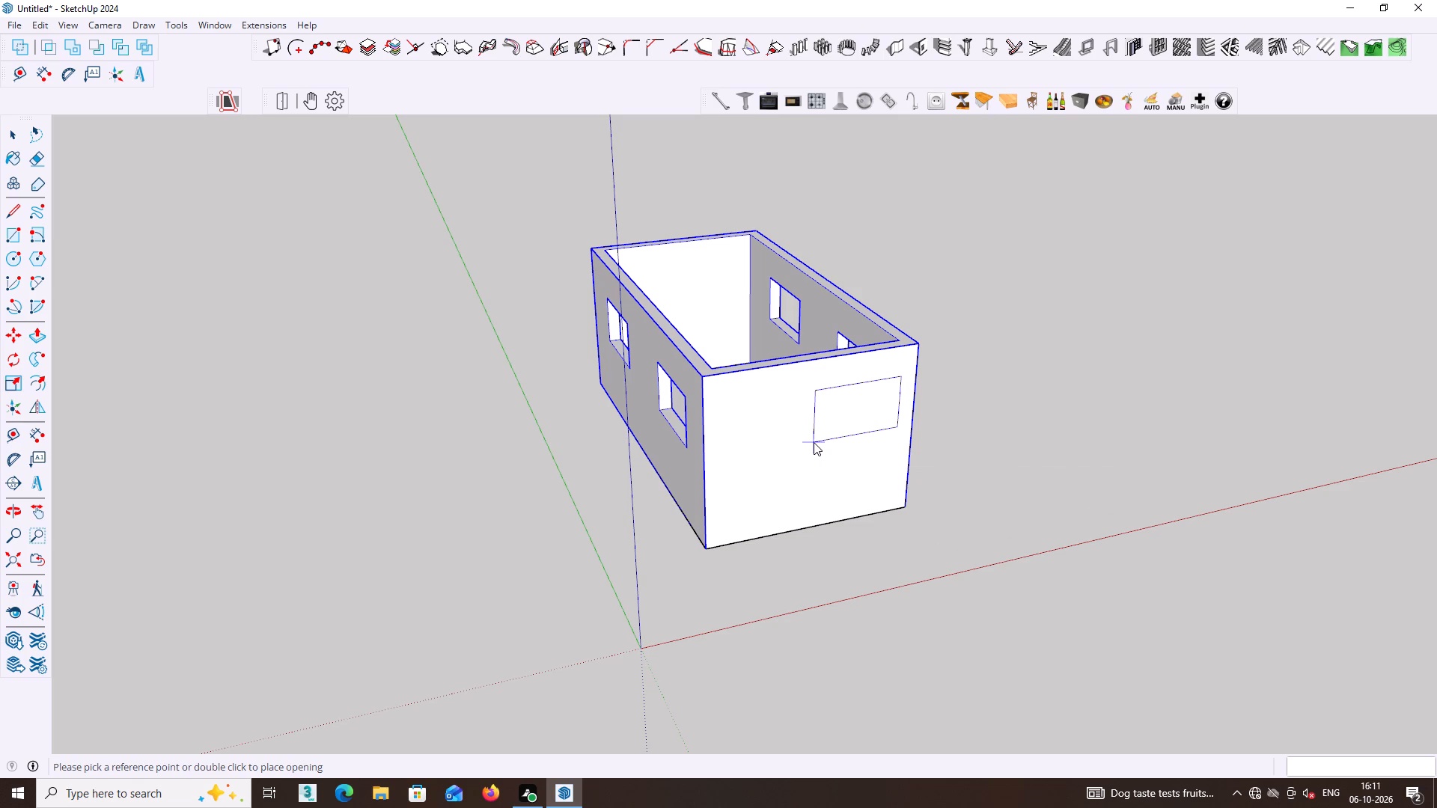
pyautogui.tripleClick(814, 444)
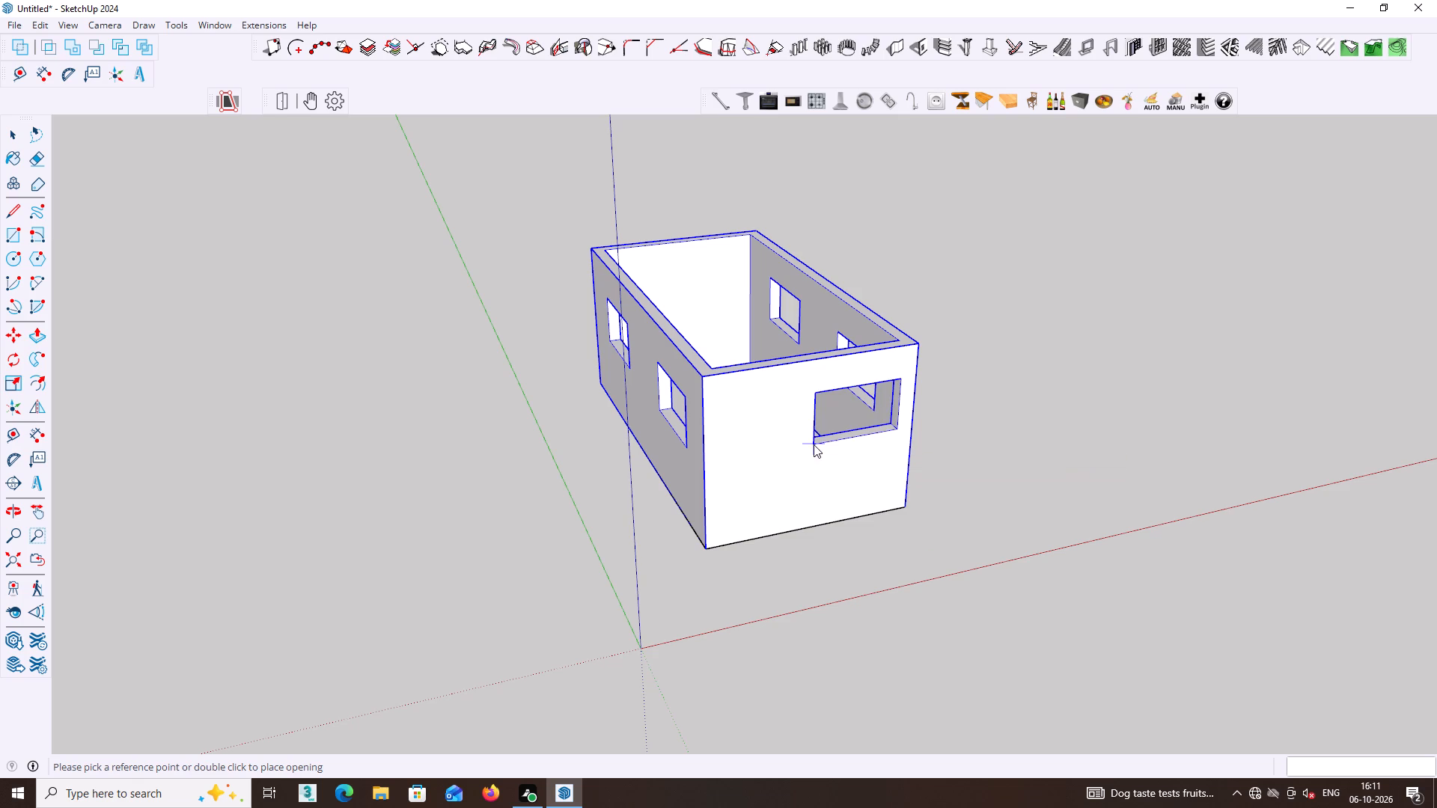
pyautogui.moveTo(945, 452); pyautogui.dragTo(840, 375, button='middle')
pyautogui.press('space')
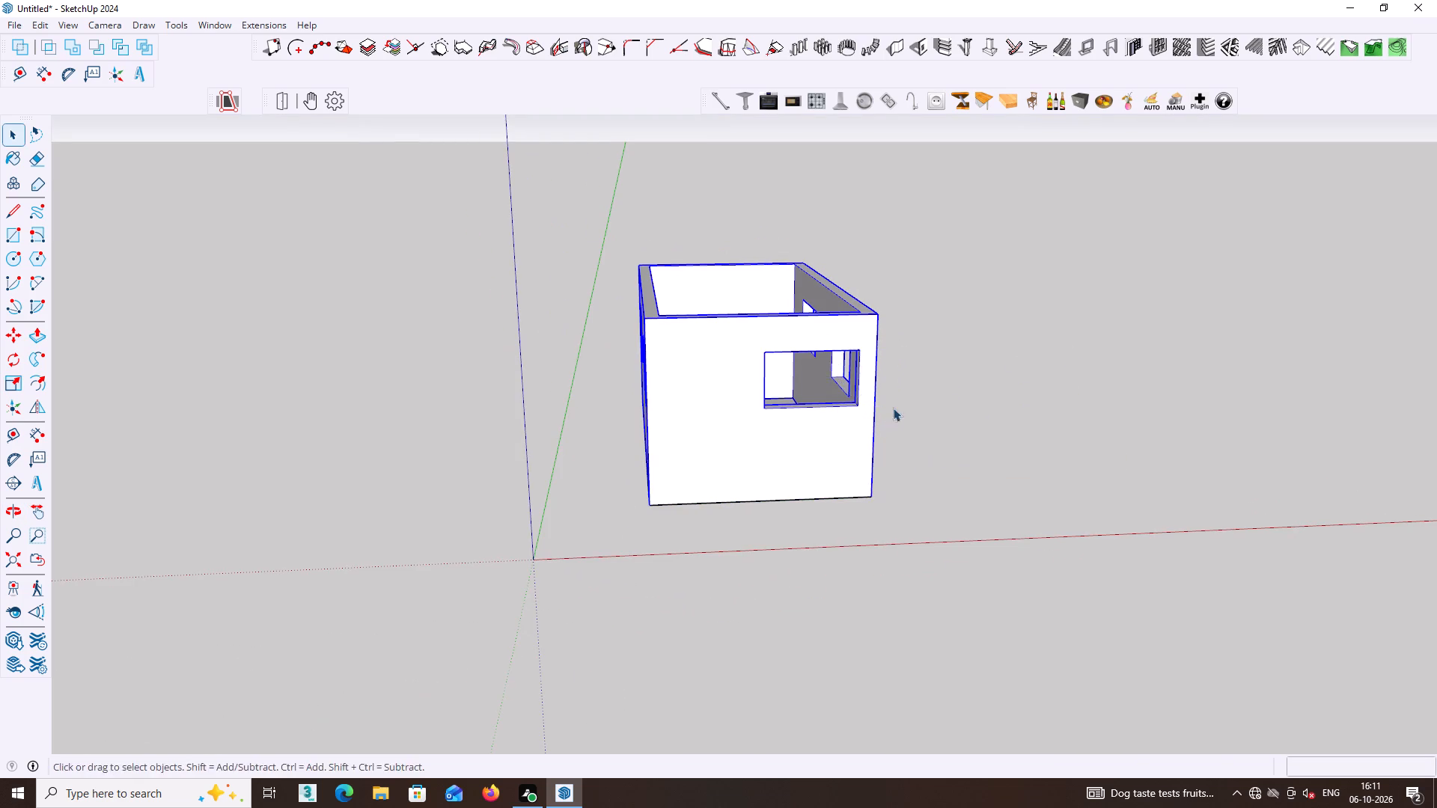
# Set the Create Wall Opening size to 3' wide and 7' high for a door in the short end wall.
pyautogui.moveTo(891, 406); pyautogui.dragTo(677, 491, button='middle')
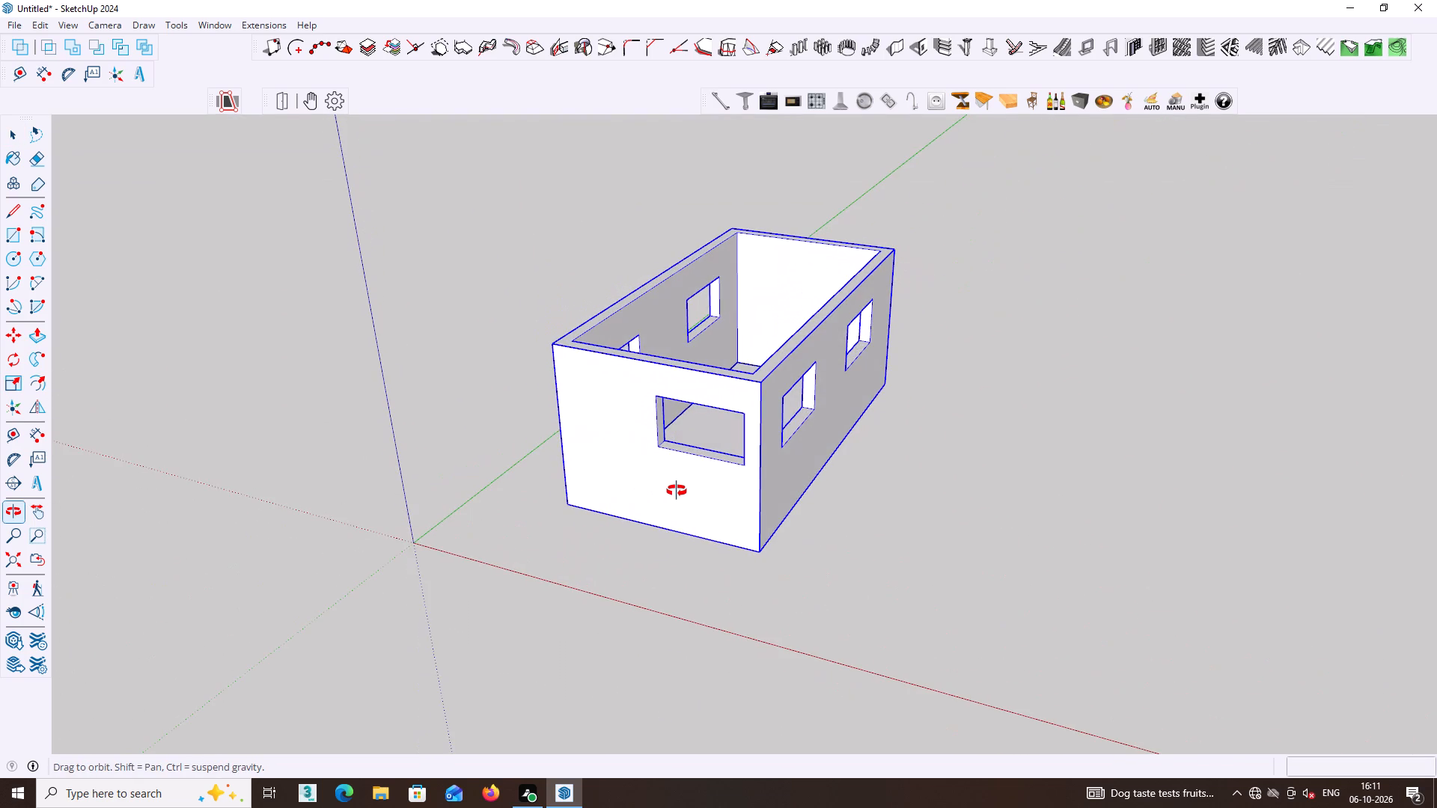
pyautogui.moveTo(677, 491); pyautogui.dragTo(812, 468, button='middle')
pyautogui.moveTo(674, 491); pyautogui.dragTo(823, 458, button='middle')
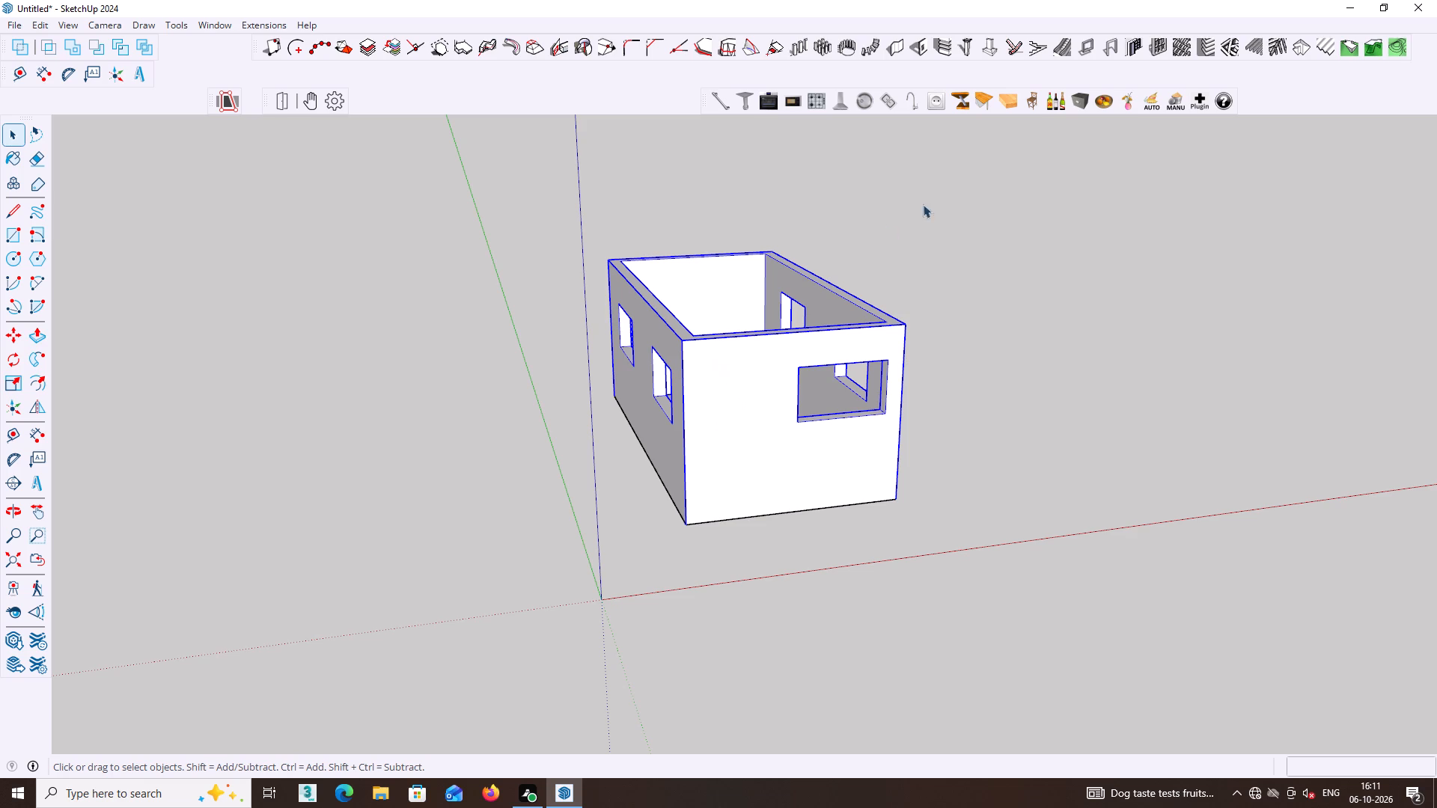
pyautogui.click(924, 46)
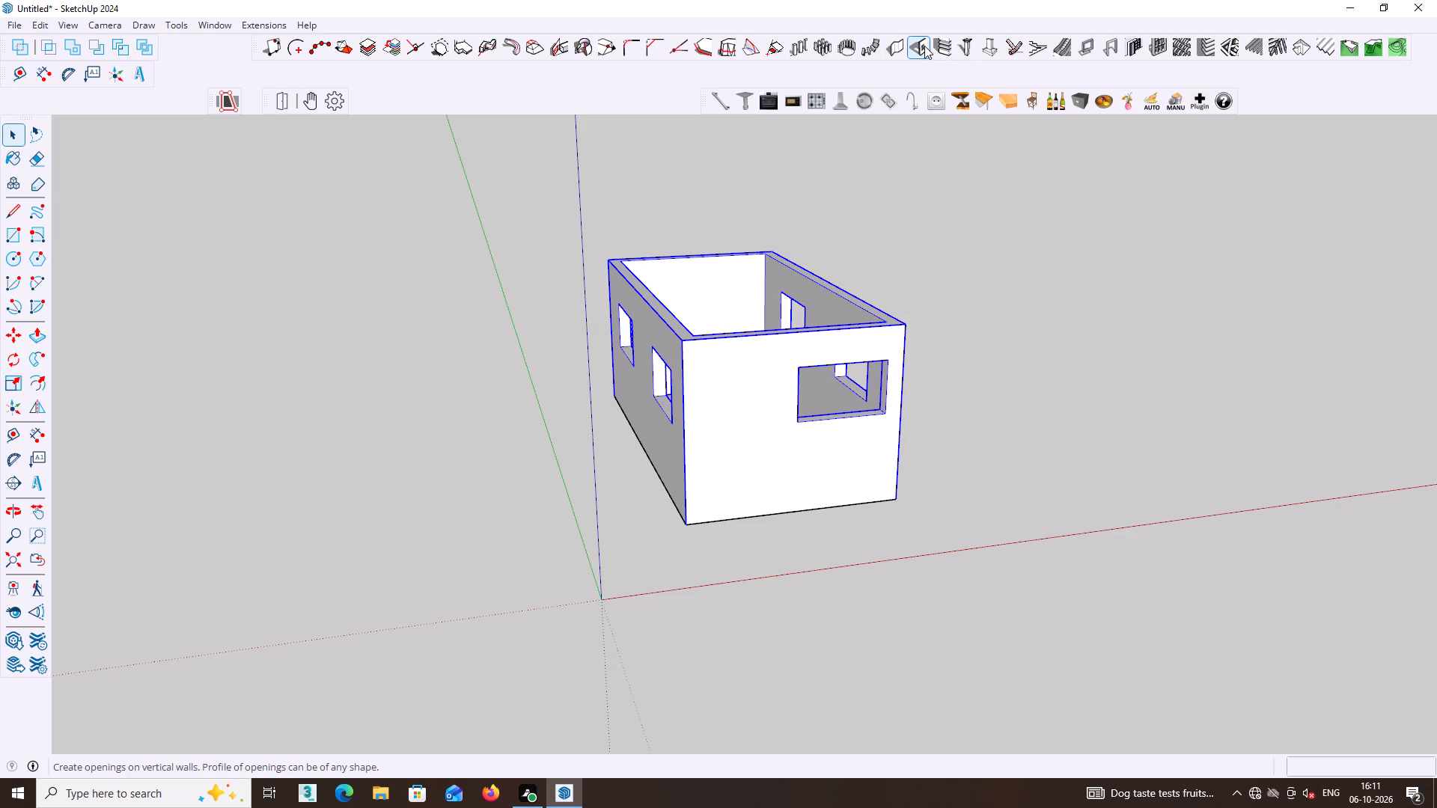
pyautogui.click(120, 337)
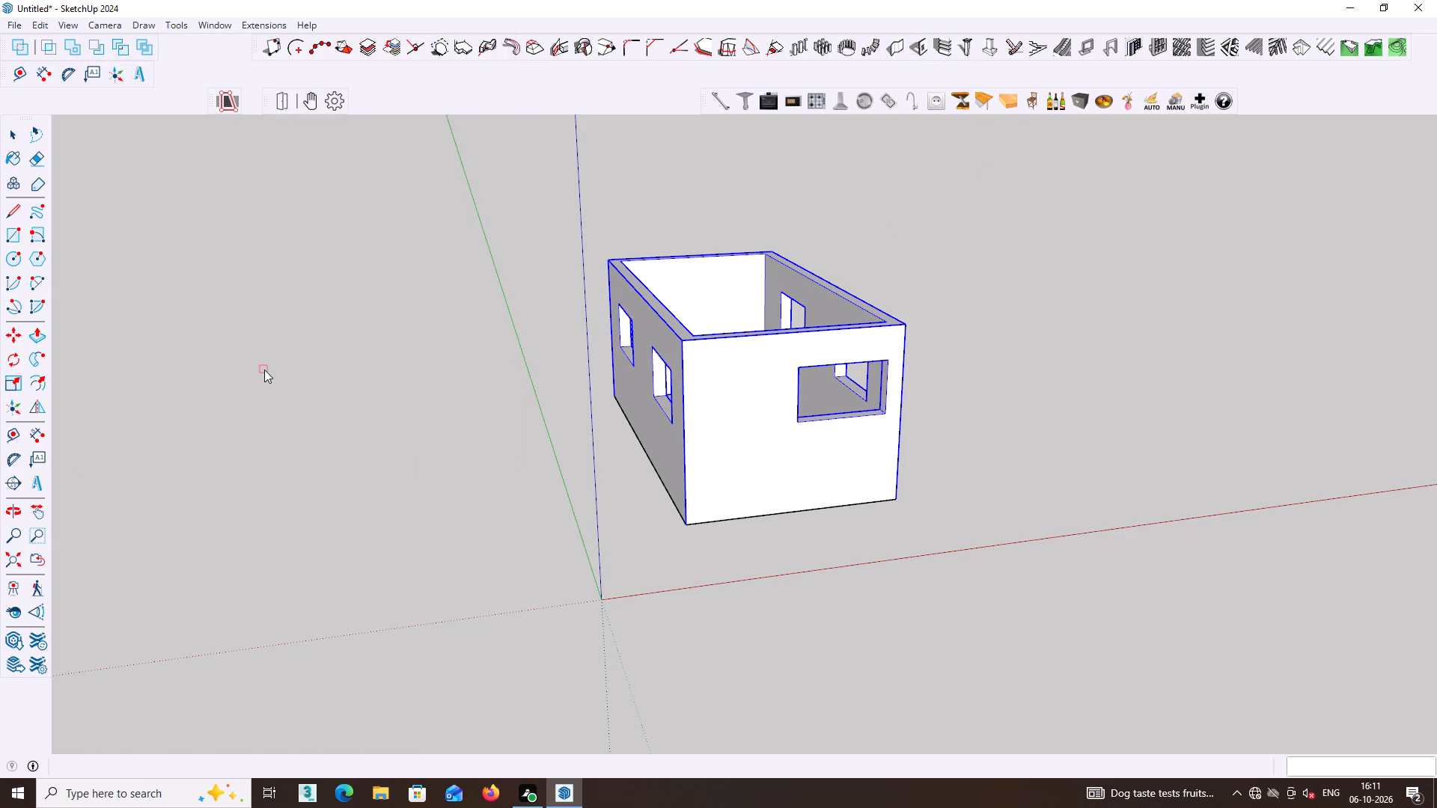
pyautogui.click(923, 50)
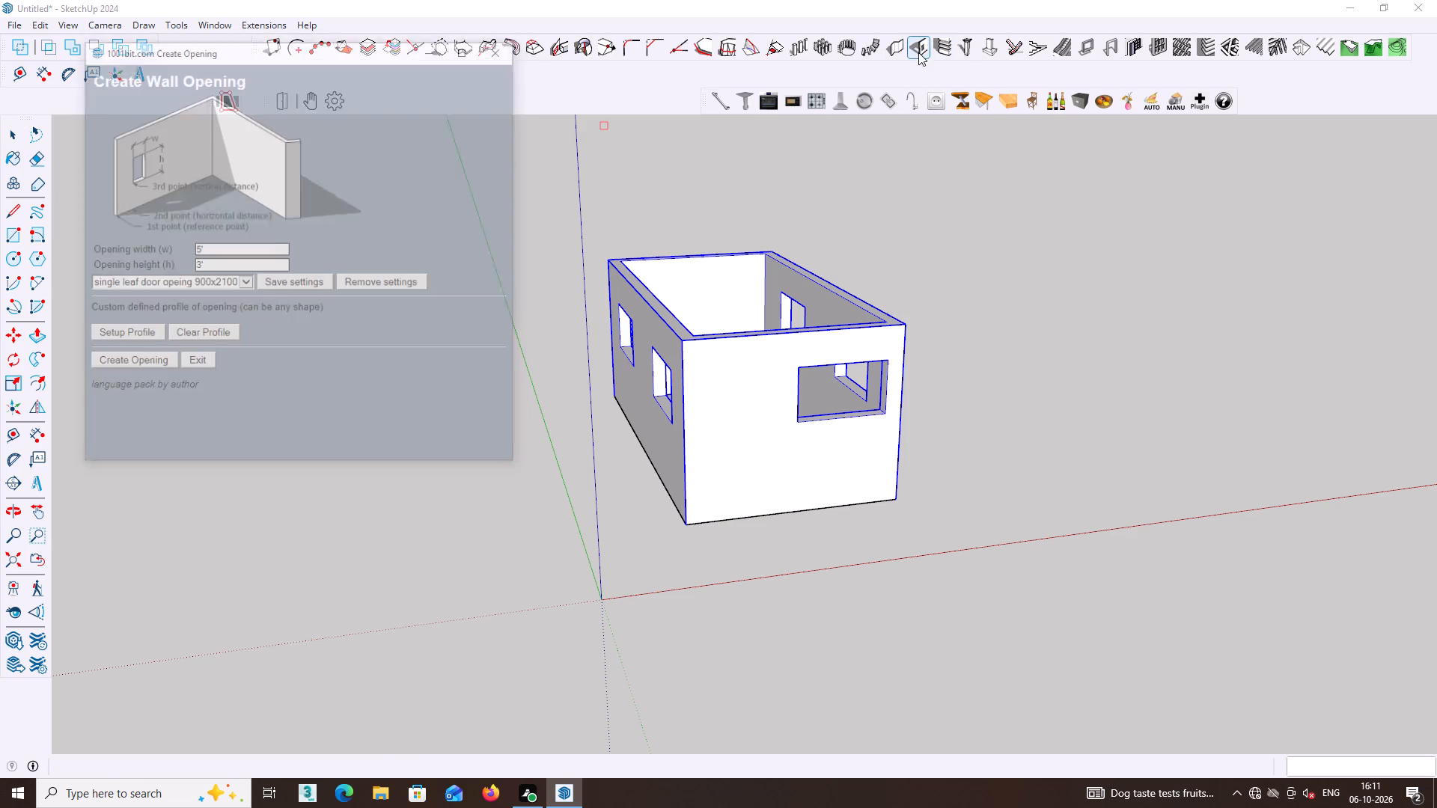
pyautogui.click(211, 250)
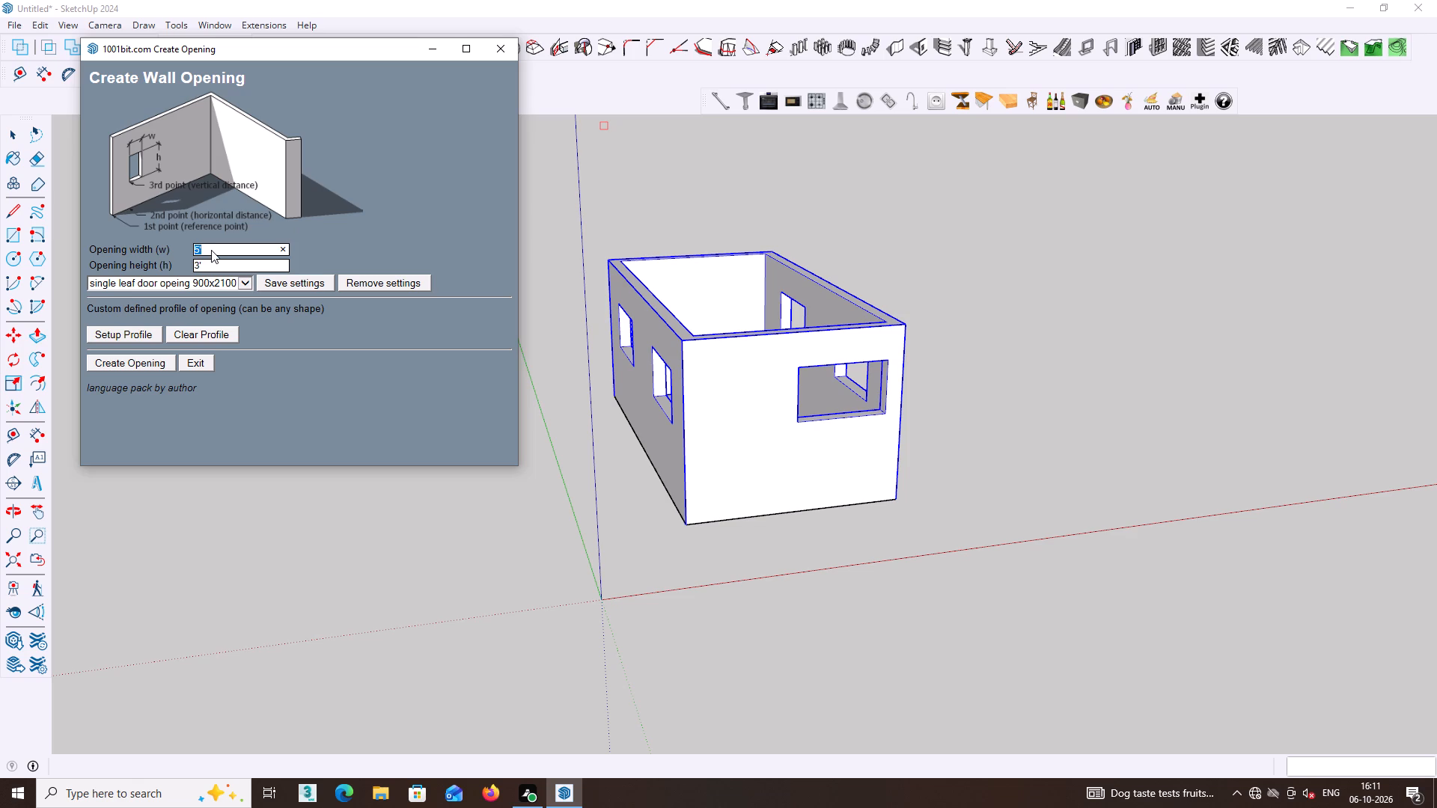
pyautogui.press('BackSpace')
pyautogui.press('3')
pyautogui.press("'")
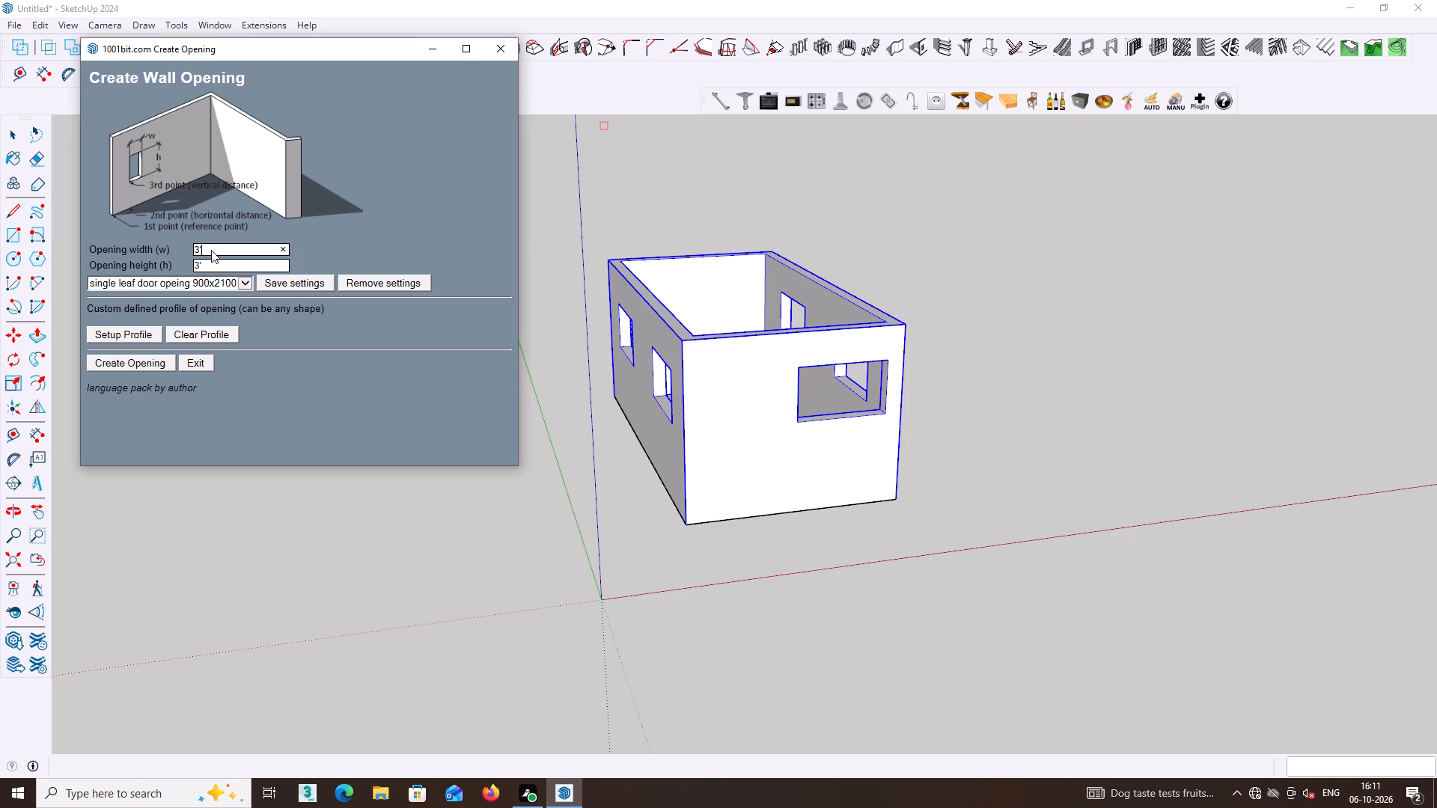
pyautogui.click(202, 269)
pyautogui.press('BackSpace')
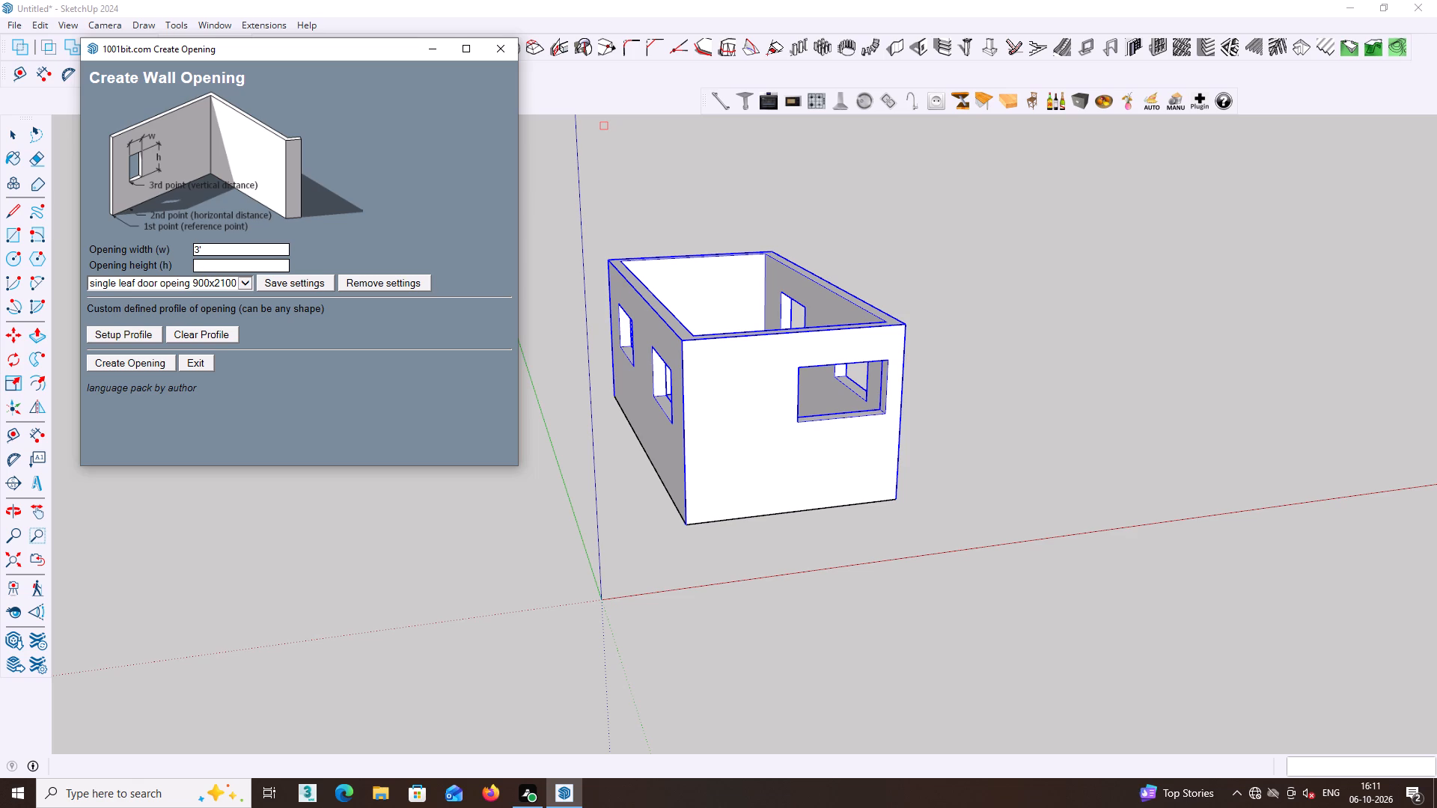
pyautogui.press('7')
pyautogui.press("'")
pyautogui.click(112, 362)
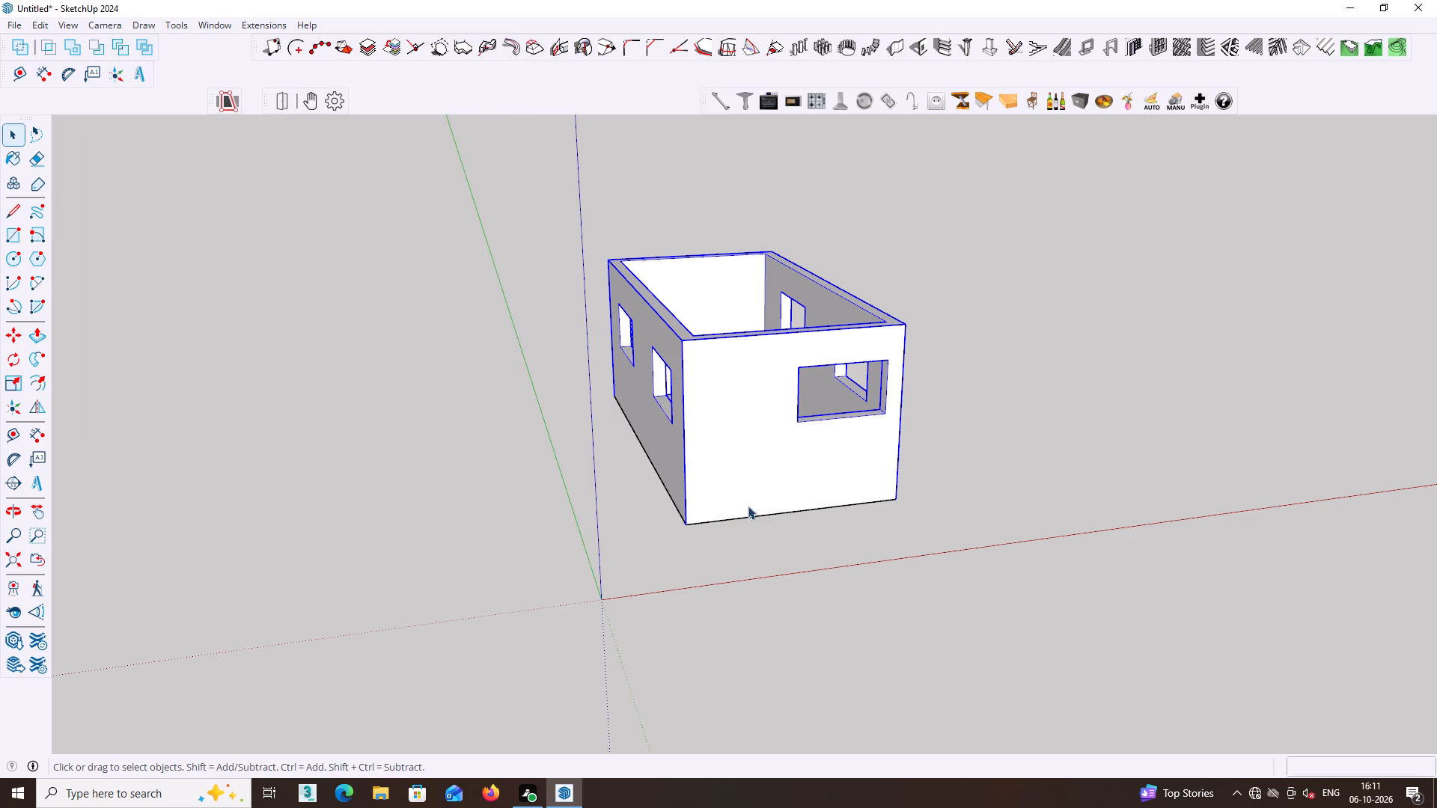
# Open the wall group for editing and cut the 3' by 7' door opening at the short end wall's bottom edge, beside the window.
pyautogui.click(1043, 411)
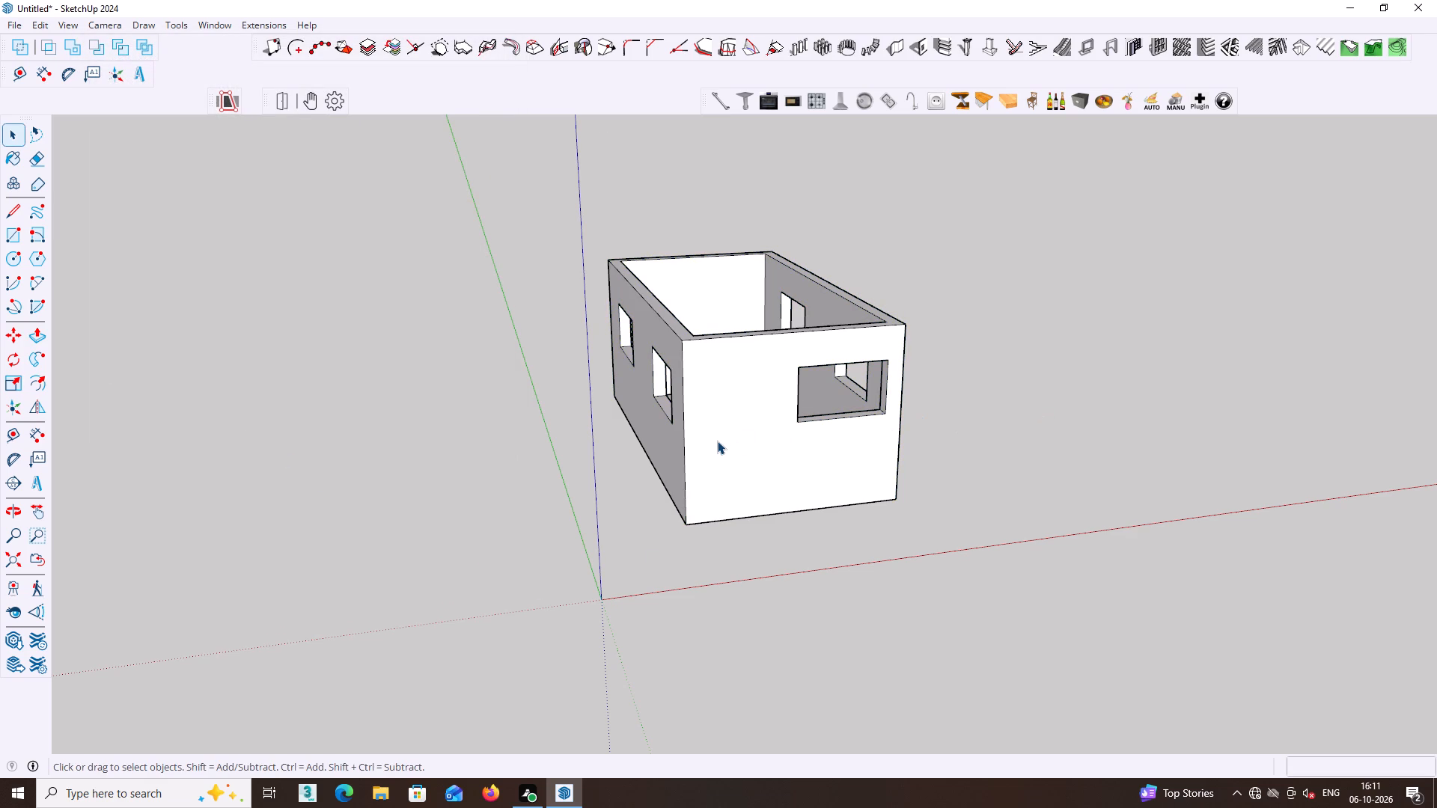
pyautogui.click(717, 441)
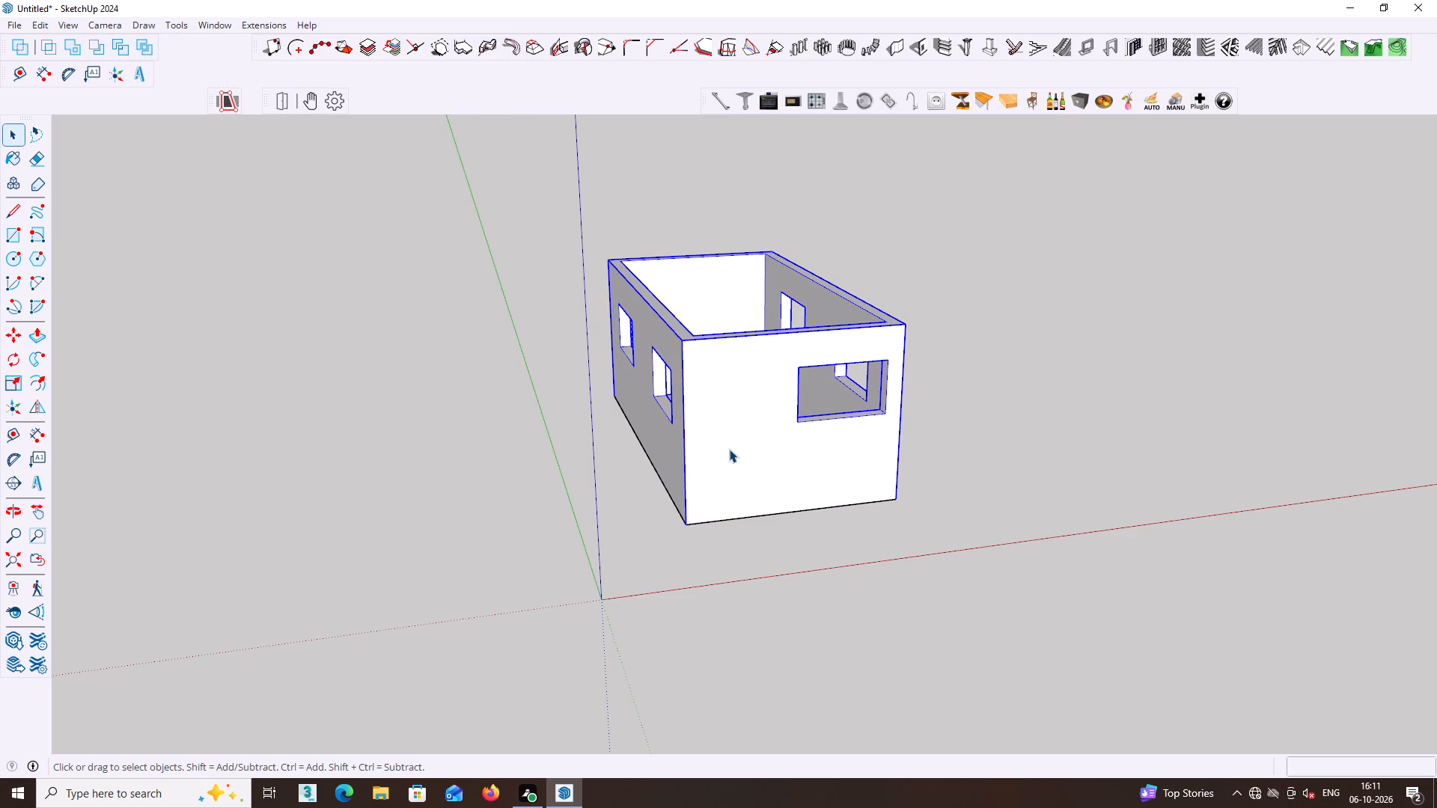
pyautogui.click(729, 449)
pyautogui.doubleClick(729, 449)
pyautogui.click(729, 449)
pyautogui.click(736, 453)
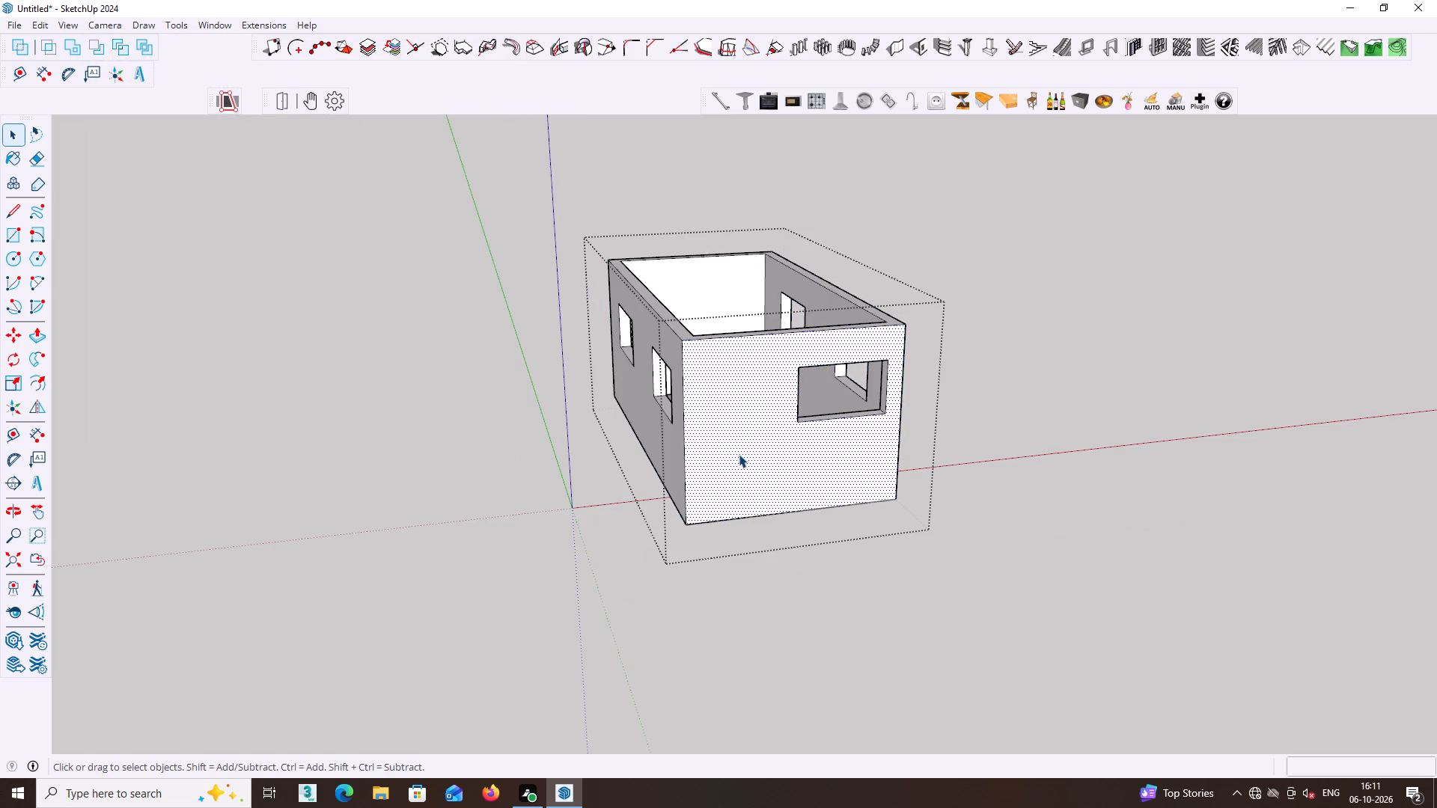
pyautogui.moveTo(744, 442); pyautogui.dragTo(701, 488, button='middle')
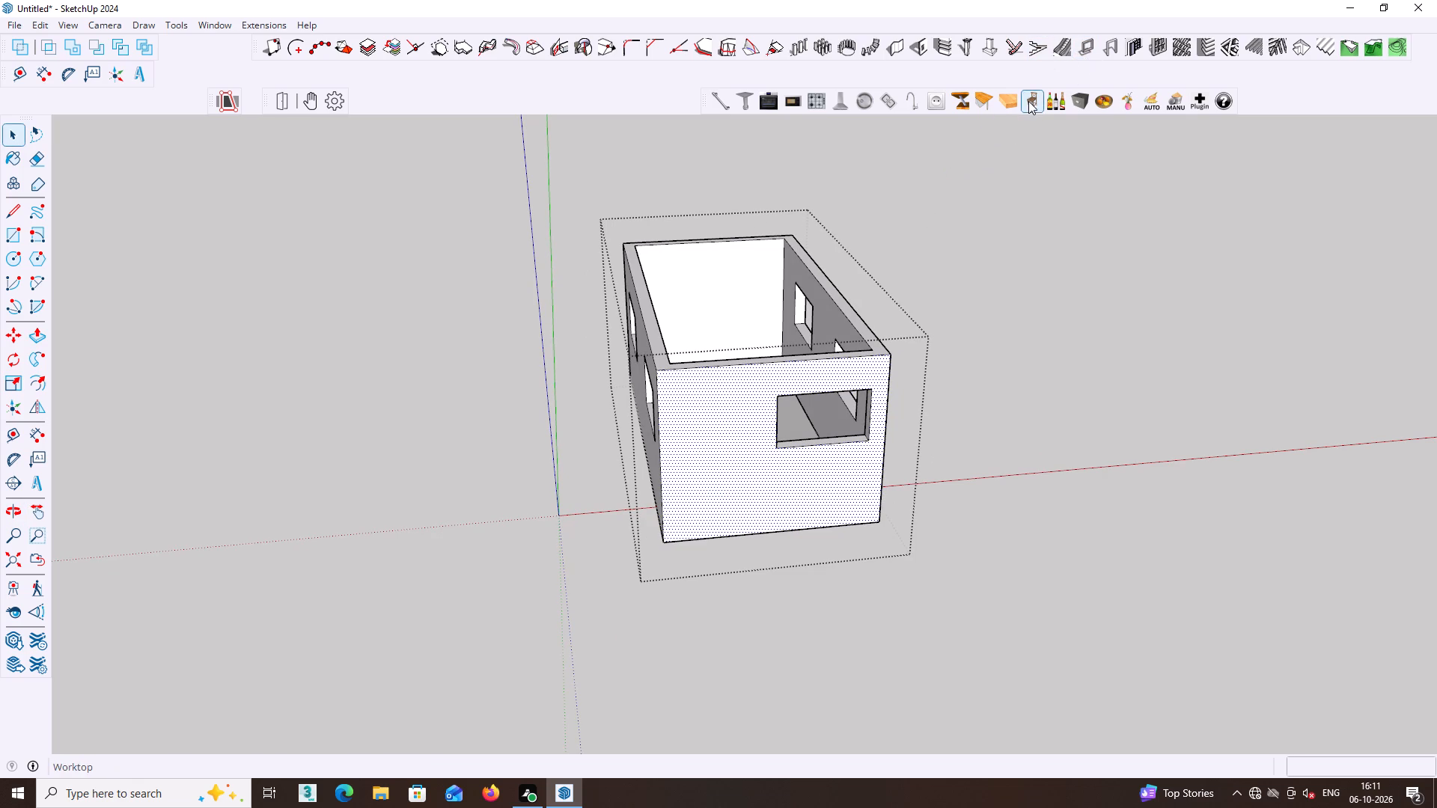
pyautogui.click(921, 47)
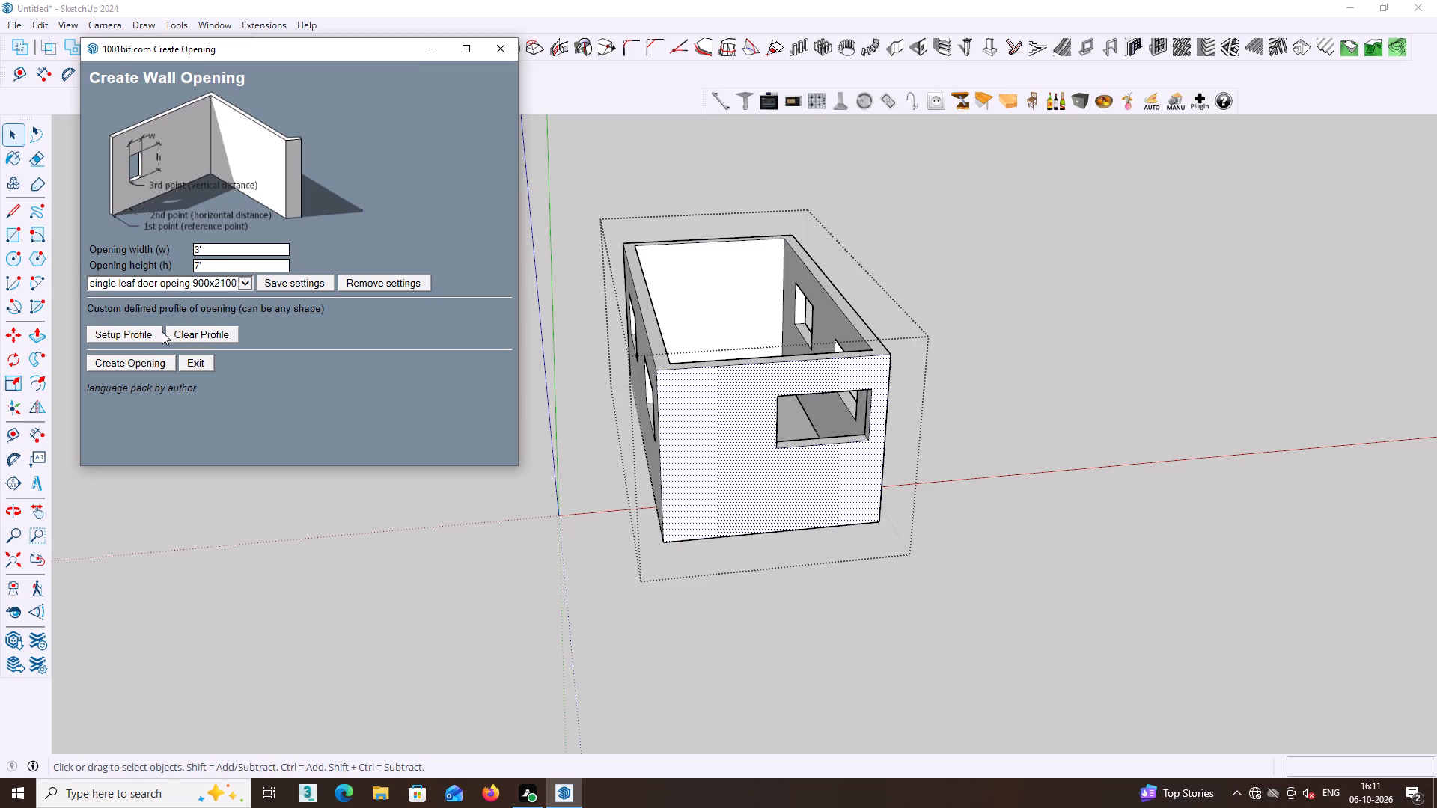
pyautogui.click(141, 358)
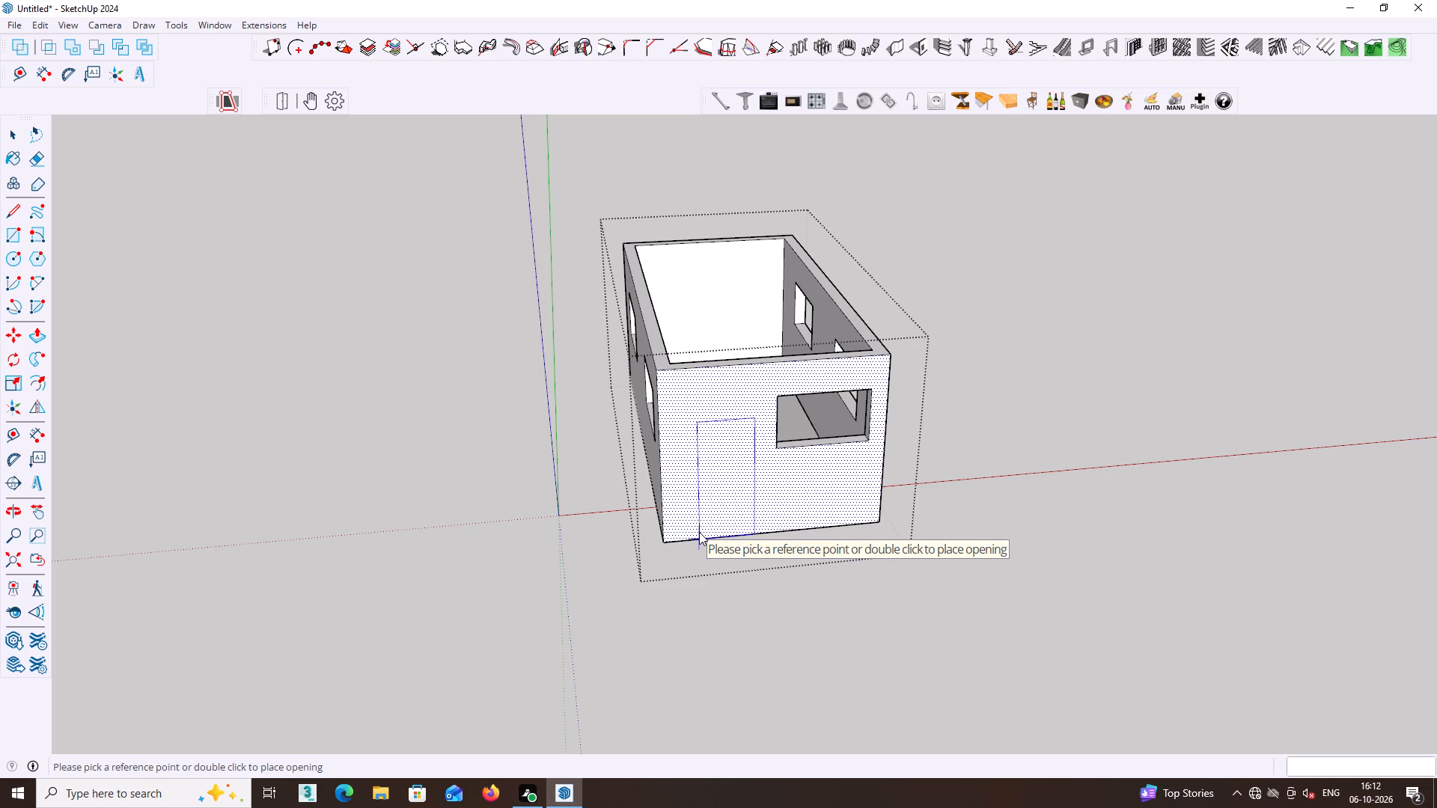
pyautogui.doubleClick(699, 532)
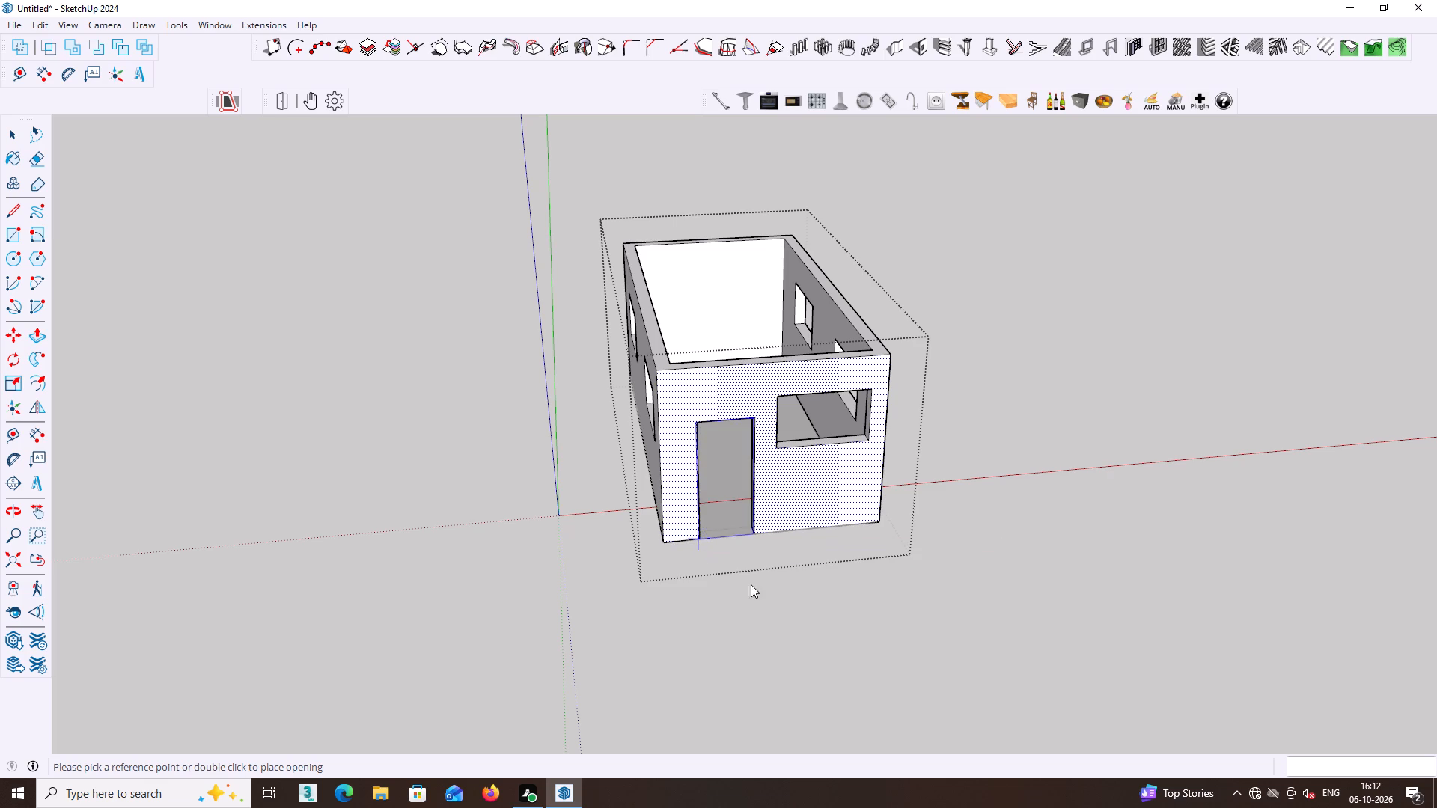
# Close the window opening beside the door by pushing its corner-side reveal face 5' across with Push/Pull.
pyautogui.moveTo(757, 586); pyautogui.dragTo(270, 489, button='middle')
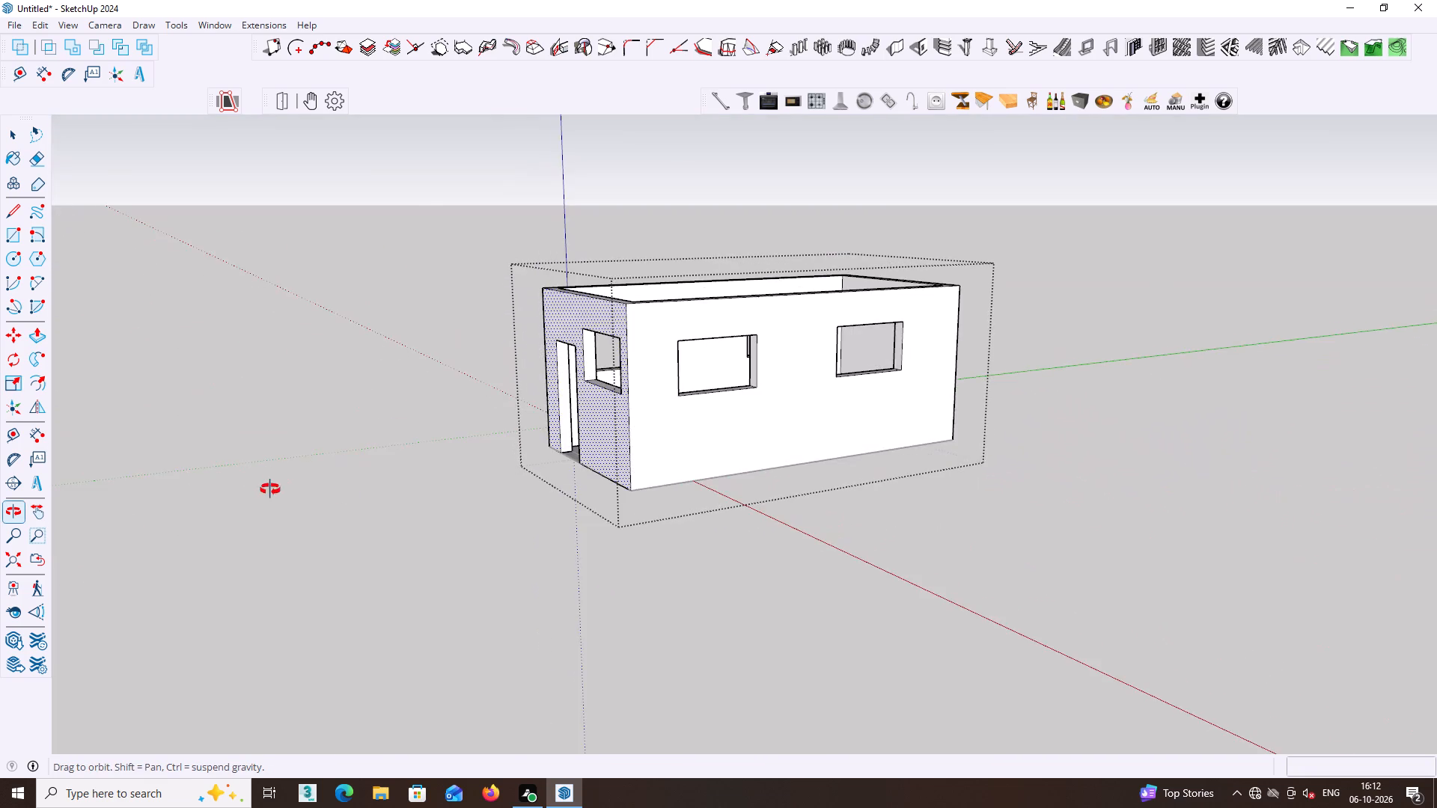
pyautogui.moveTo(270, 489); pyautogui.dragTo(266, 444, button='middle')
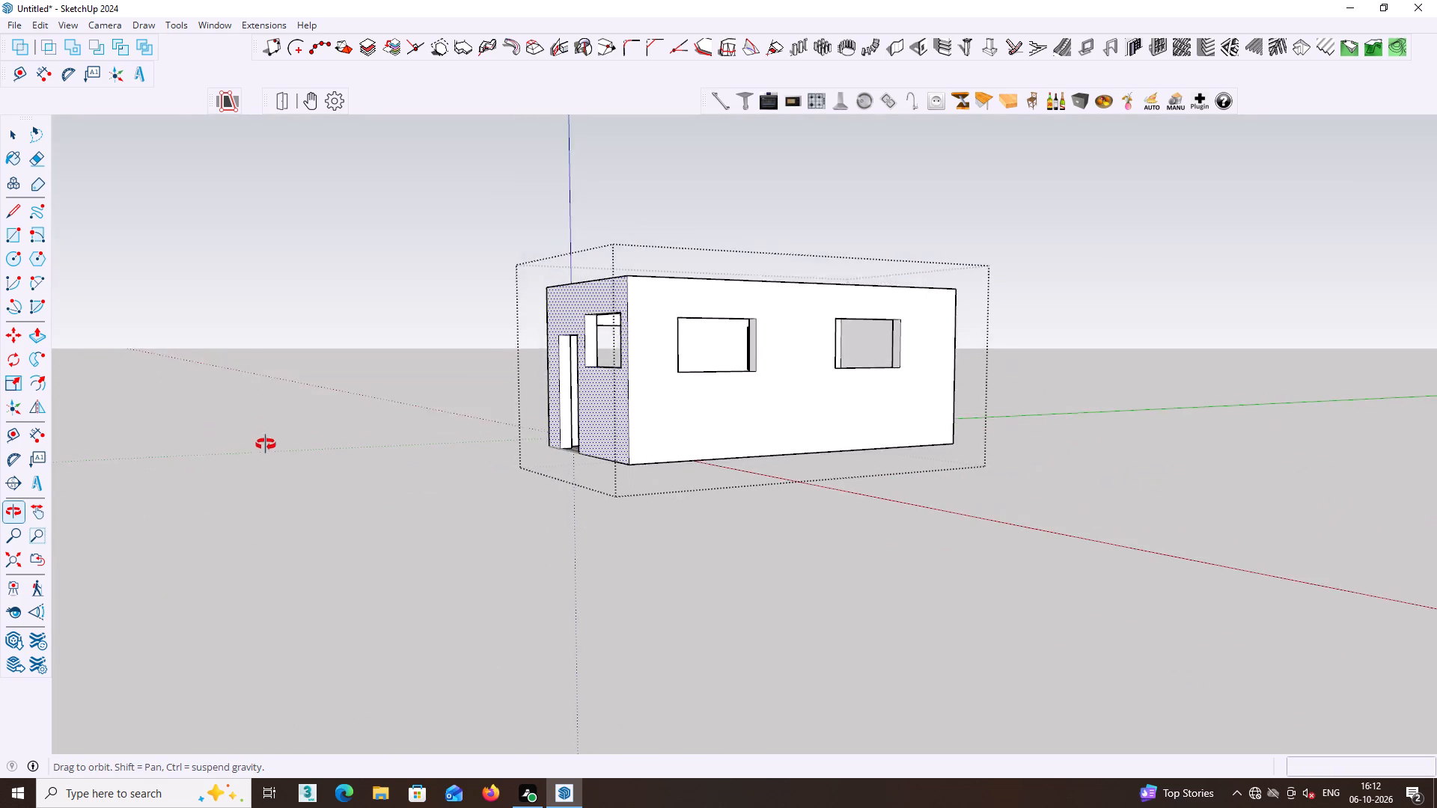
pyautogui.moveTo(266, 444); pyautogui.dragTo(311, 530, button='middle')
pyautogui.press('space')
pyautogui.moveTo(846, 472); pyautogui.dragTo(1014, 493, button='middle')
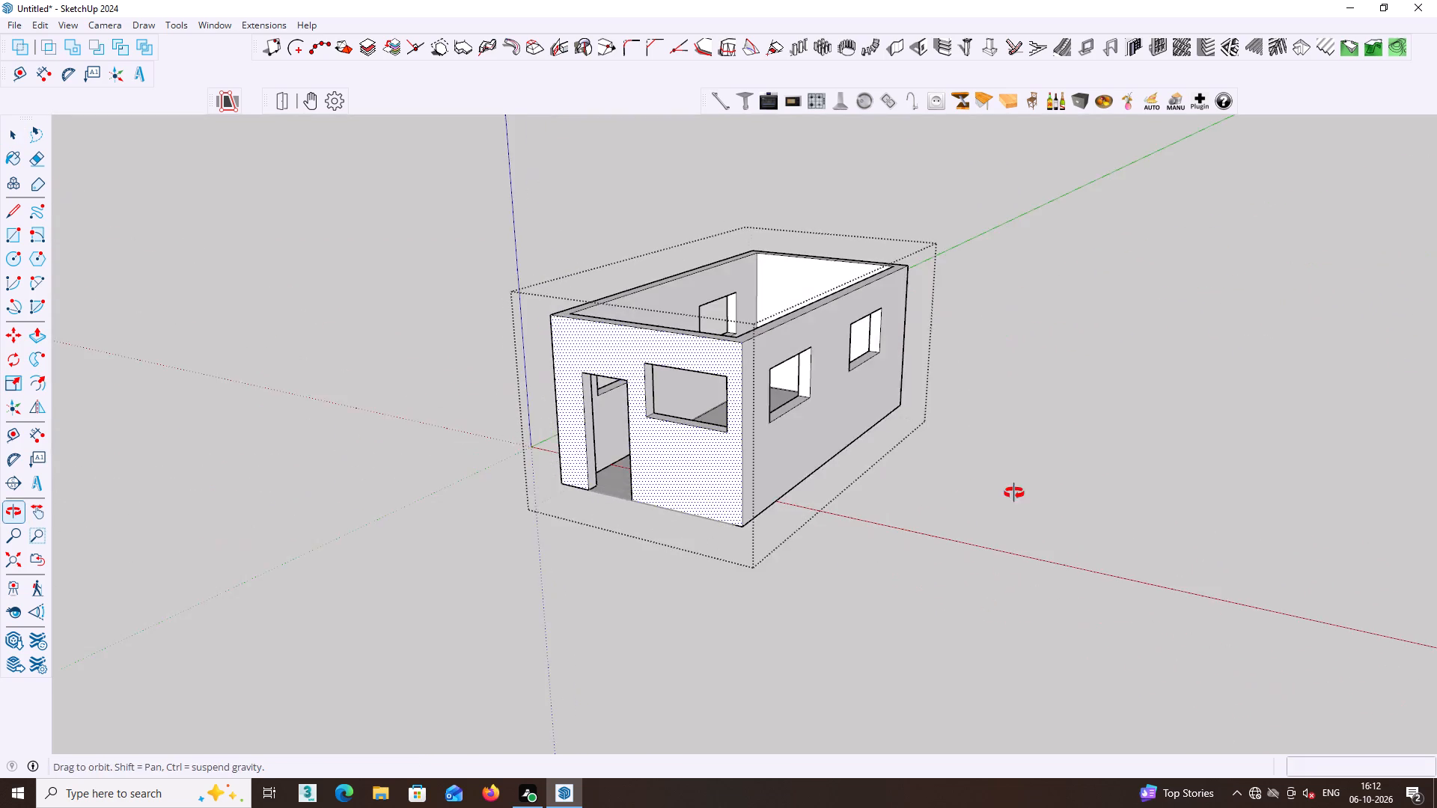
pyautogui.moveTo(1014, 493); pyautogui.dragTo(1016, 494, button='middle')
pyautogui.moveTo(791, 485); pyautogui.dragTo(1103, 512, button='middle')
pyautogui.scroll(3, 871, 470)
pyautogui.moveTo(870, 466); pyautogui.dragTo(895, 410, button='middle')
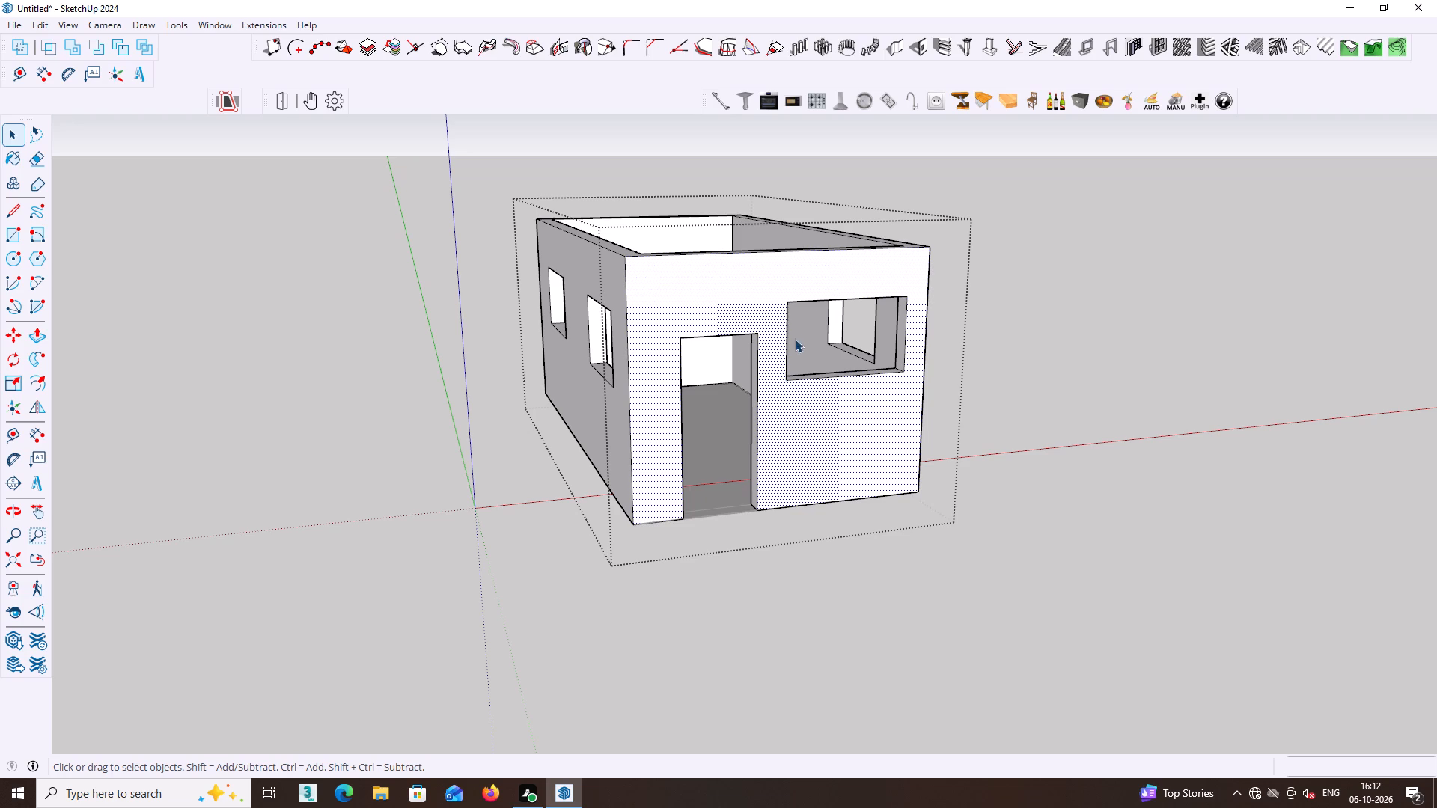
pyautogui.moveTo(805, 380); pyautogui.dragTo(845, 407, button='middle')
pyautogui.moveTo(832, 350); pyautogui.dragTo(763, 340, button='middle')
pyautogui.middleClick(761, 340)
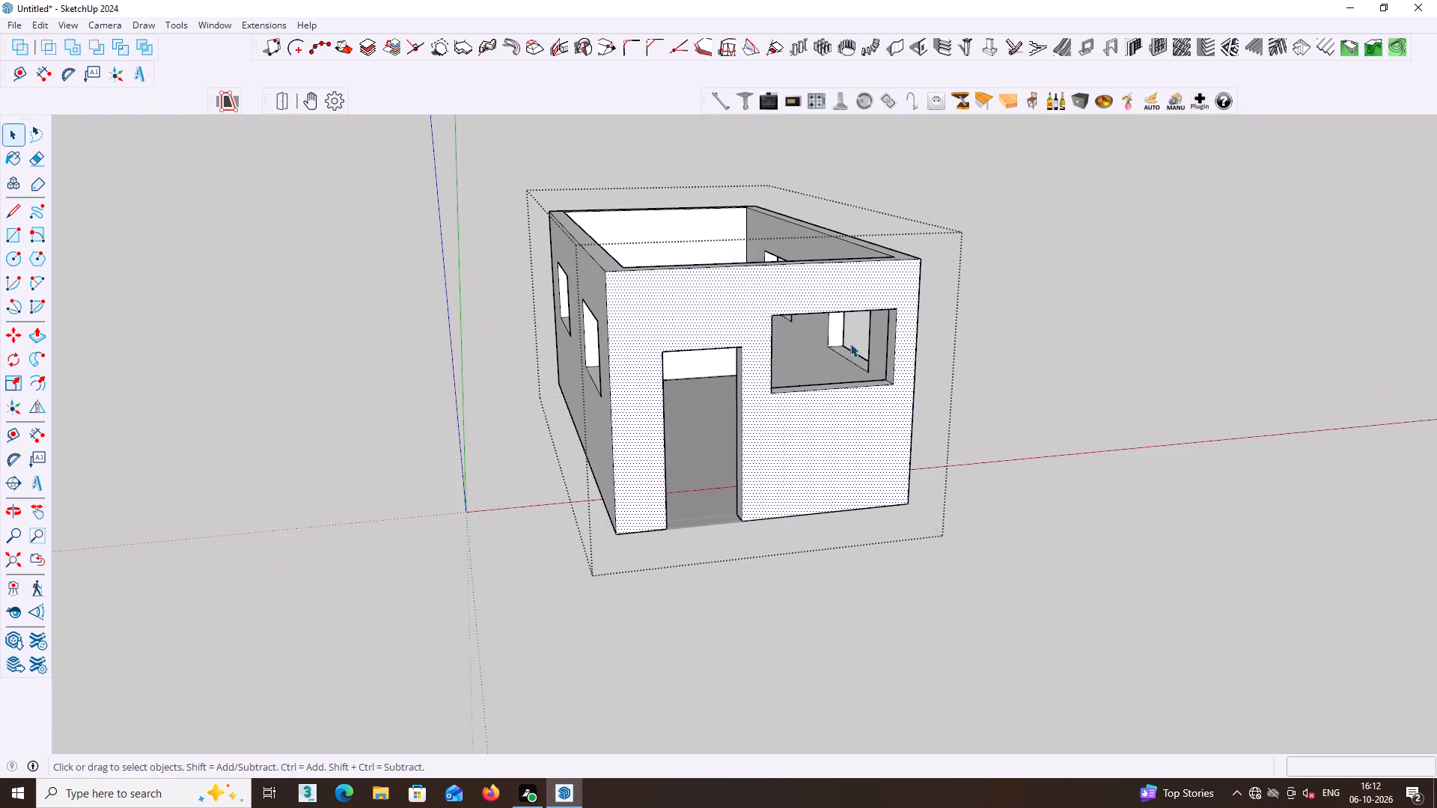
pyautogui.scroll(2, 881, 343)
pyautogui.moveTo(884, 345); pyautogui.dragTo(1001, 351, button='middle')
pyautogui.scroll(2, 953, 351)
pyautogui.click(953, 350)
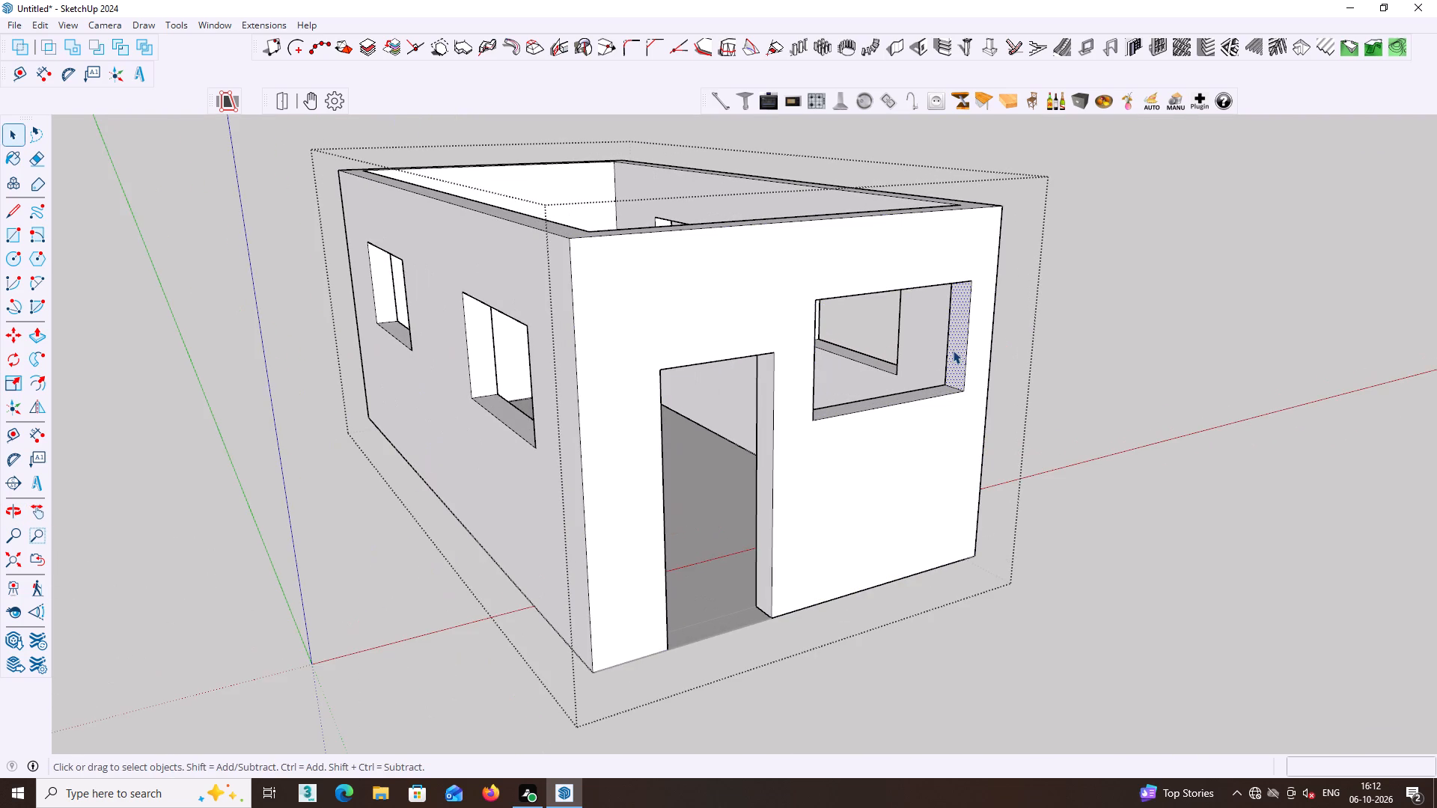
pyautogui.press('p')
pyautogui.click(953, 350)
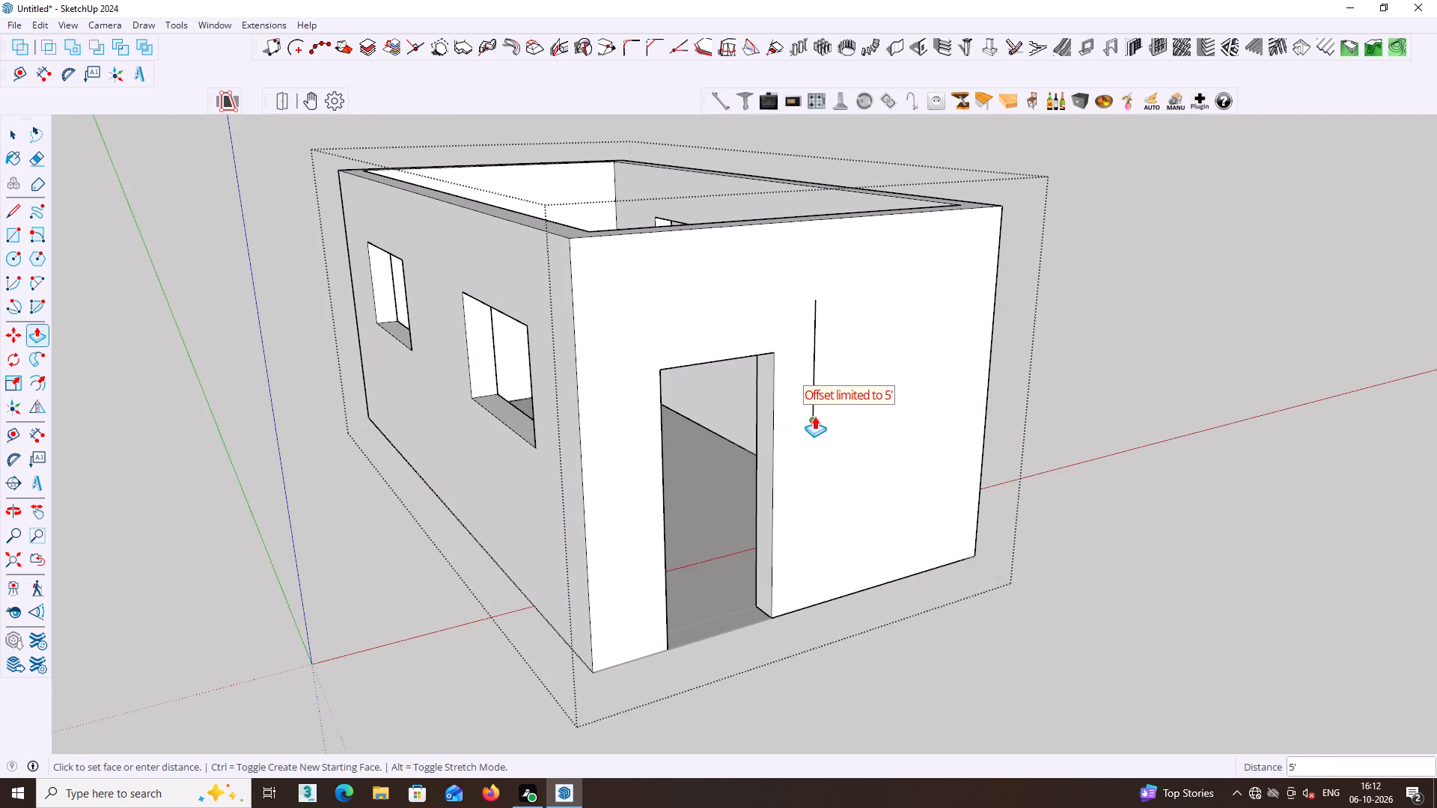
pyautogui.click(814, 416)
pyautogui.press('space')
# Cut a 5' by 3' window opening between the door and the wall corner, its head slightly below the door head.
pyautogui.moveTo(985, 453); pyautogui.dragTo(870, 434, button='middle')
pyautogui.moveTo(804, 416); pyautogui.dragTo(805, 459, button='middle')
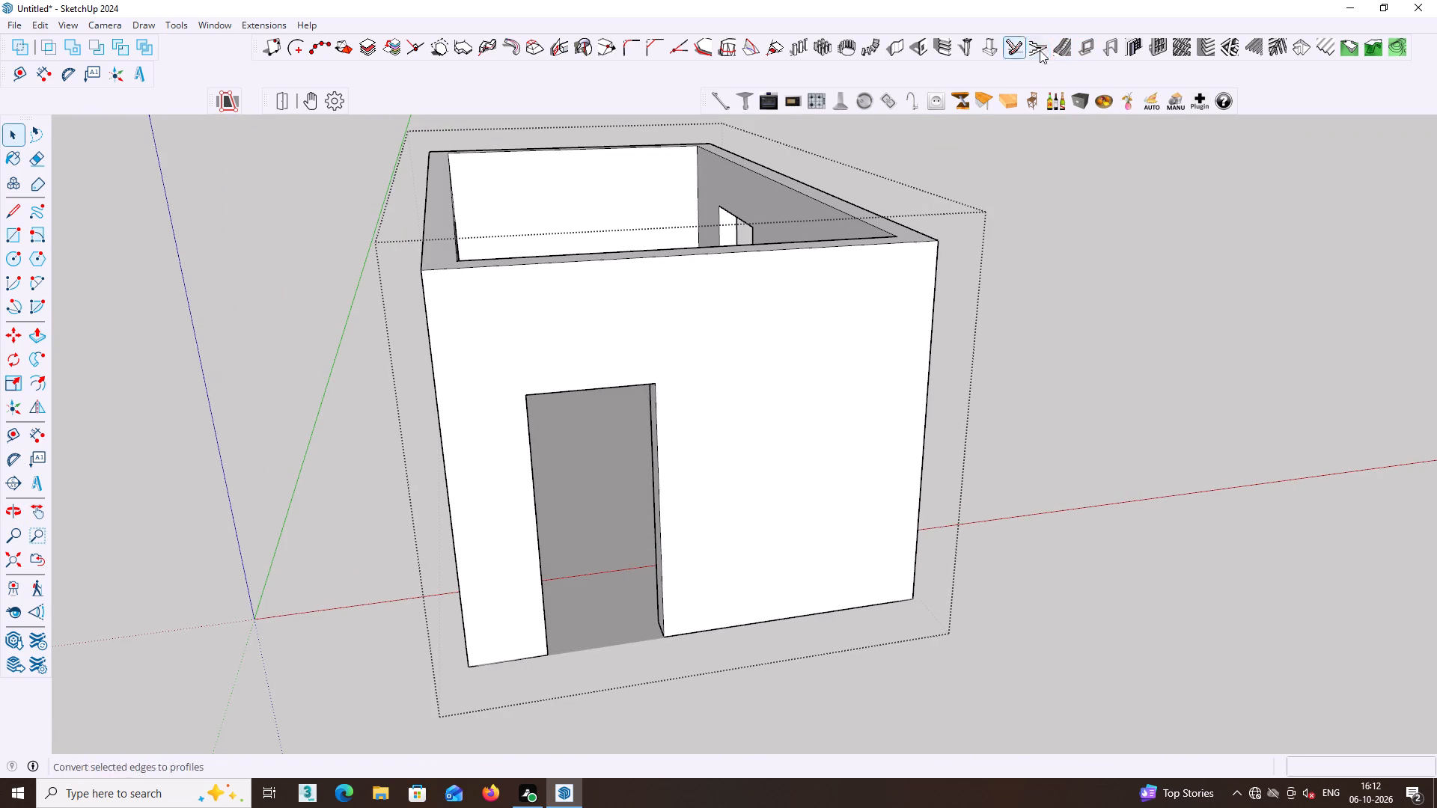
pyautogui.click(922, 46)
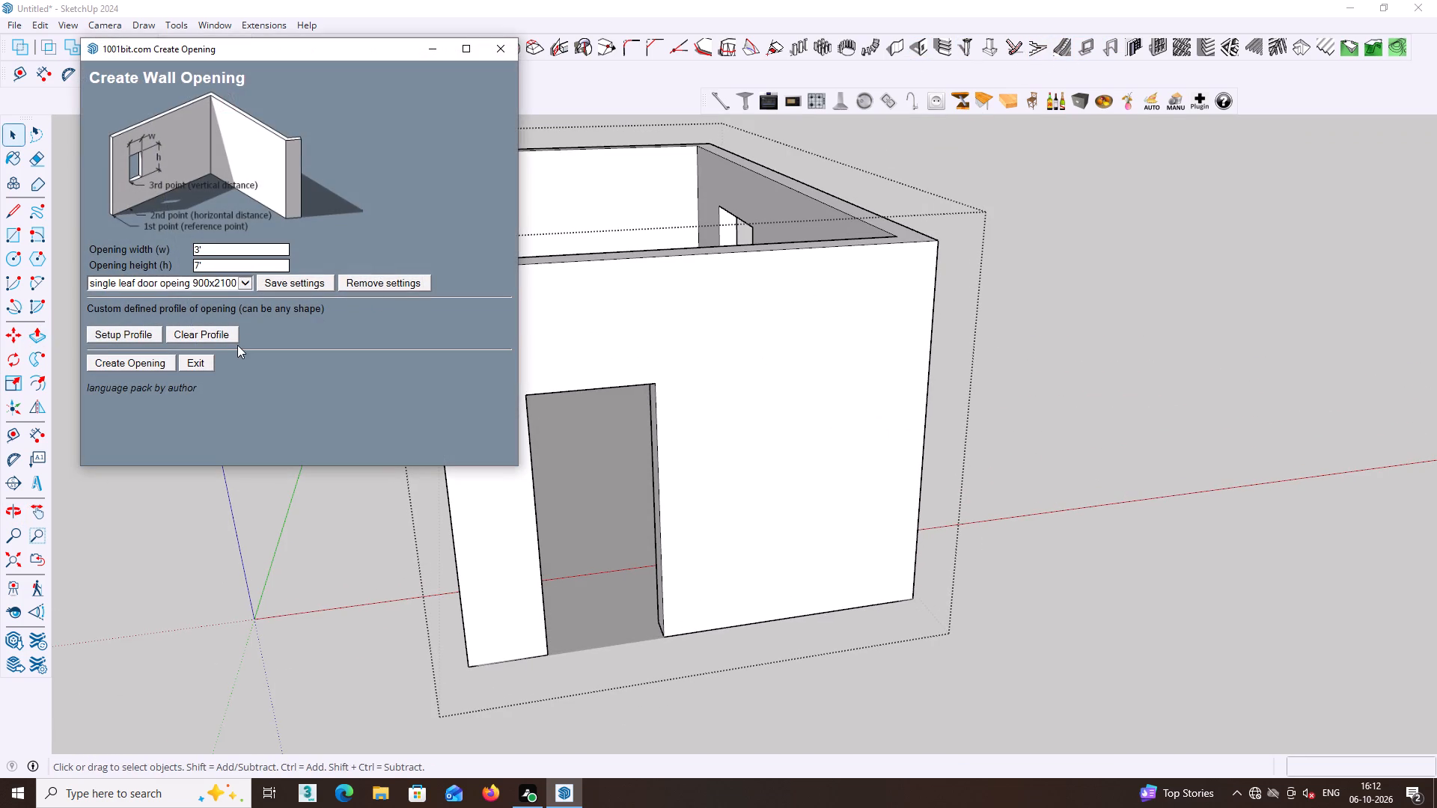
pyautogui.click(225, 248)
pyautogui.press('BackSpace')
pyautogui.write("5'")
pyautogui.click(210, 269)
pyautogui.press('BackSpace')
pyautogui.write("3'")
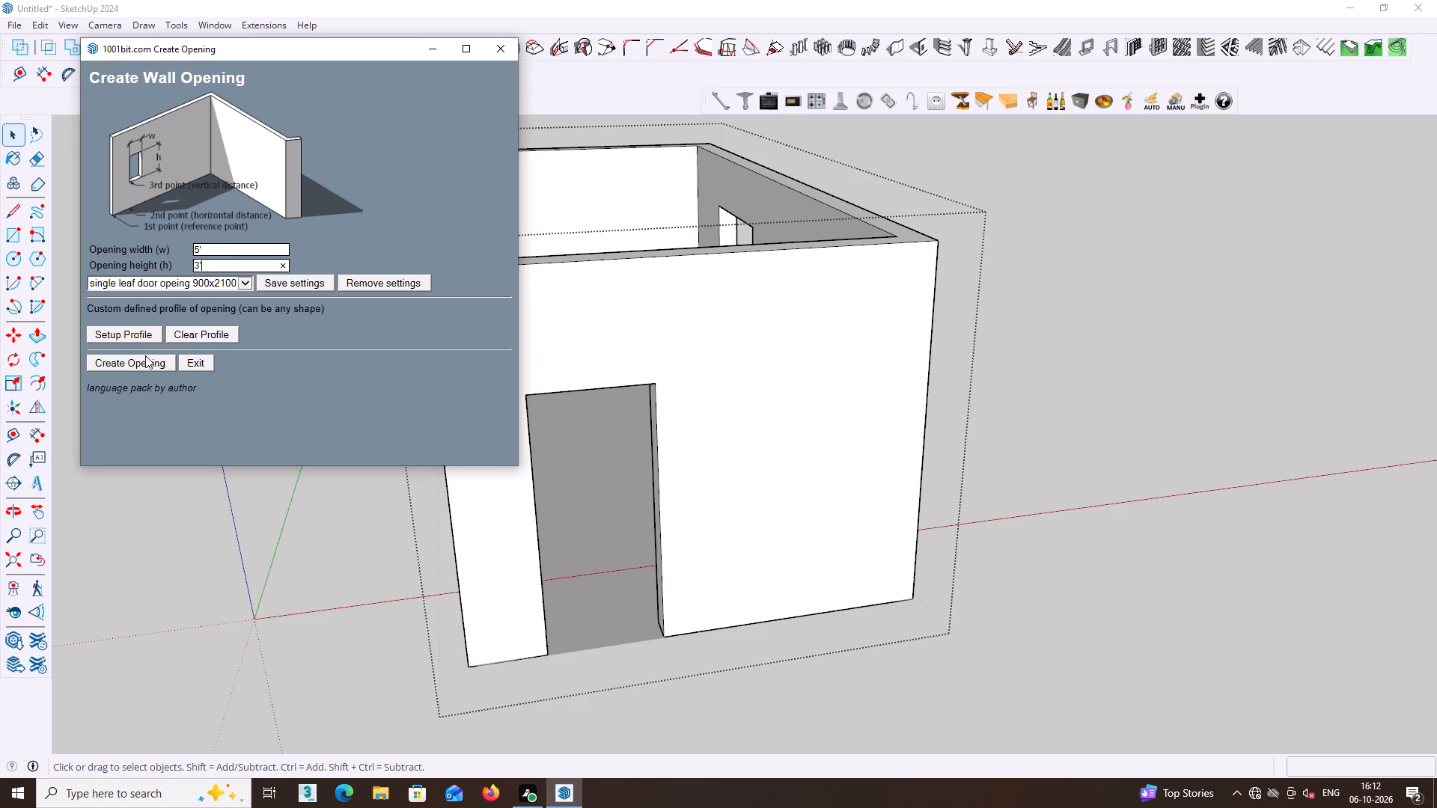
pyautogui.click(144, 358)
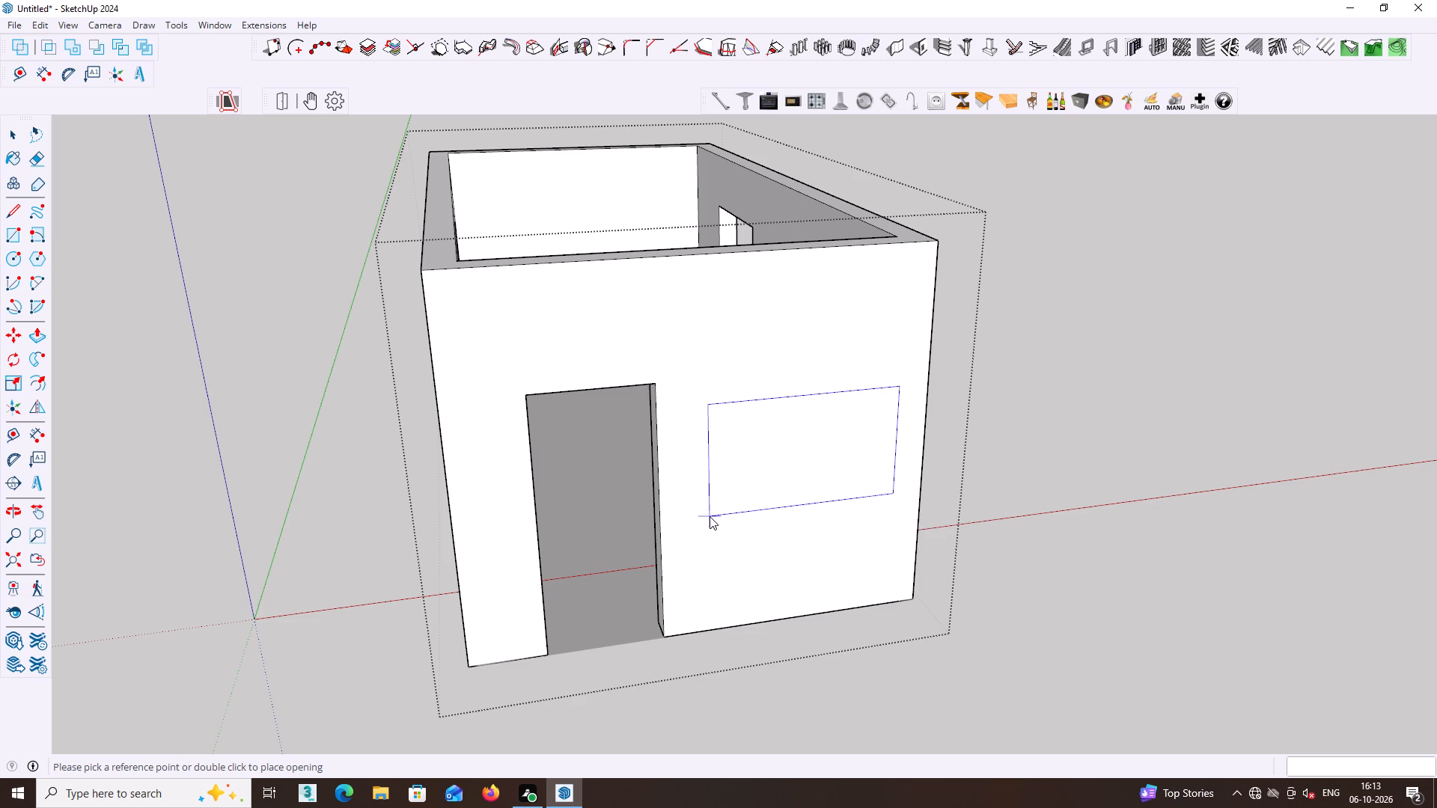
pyautogui.doubleClick(712, 516)
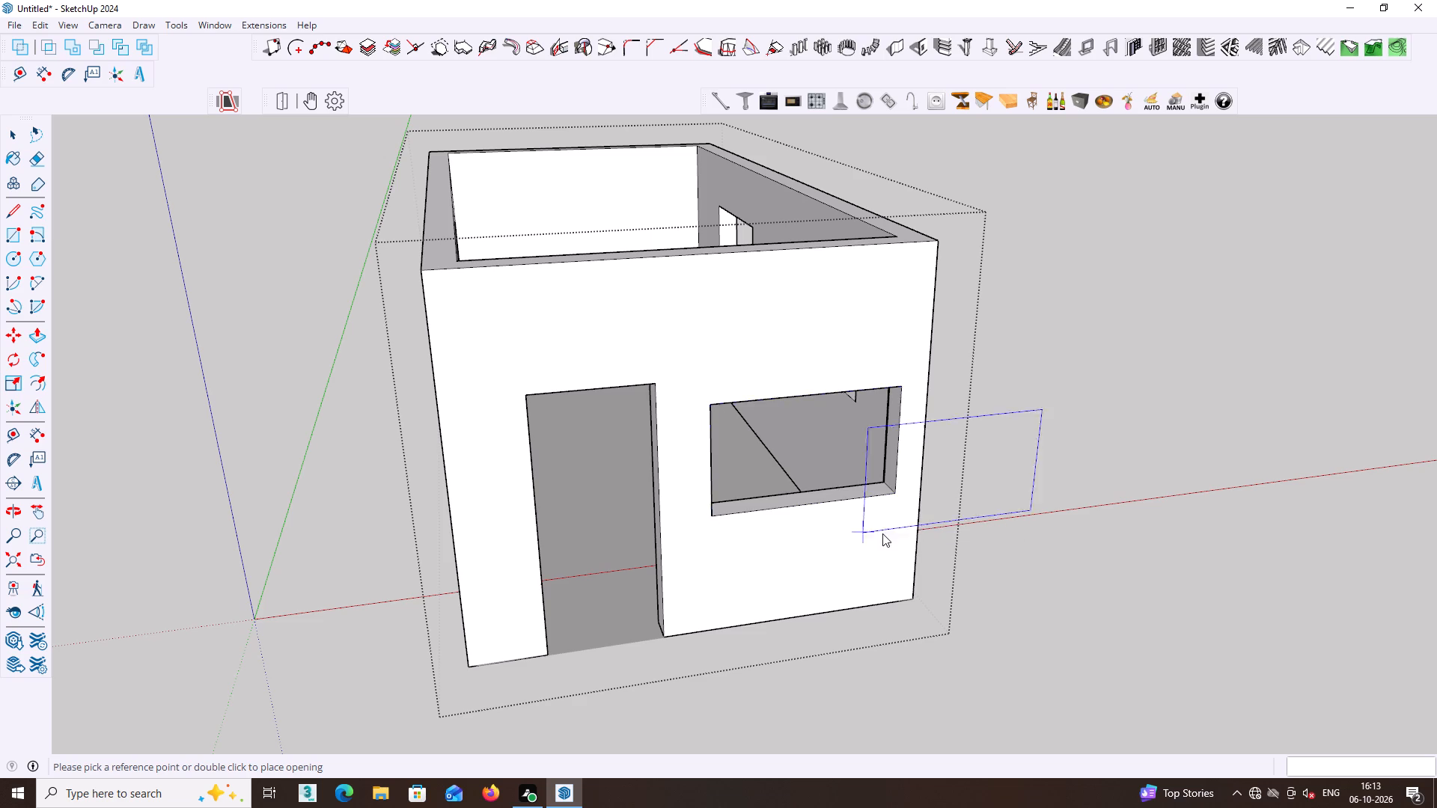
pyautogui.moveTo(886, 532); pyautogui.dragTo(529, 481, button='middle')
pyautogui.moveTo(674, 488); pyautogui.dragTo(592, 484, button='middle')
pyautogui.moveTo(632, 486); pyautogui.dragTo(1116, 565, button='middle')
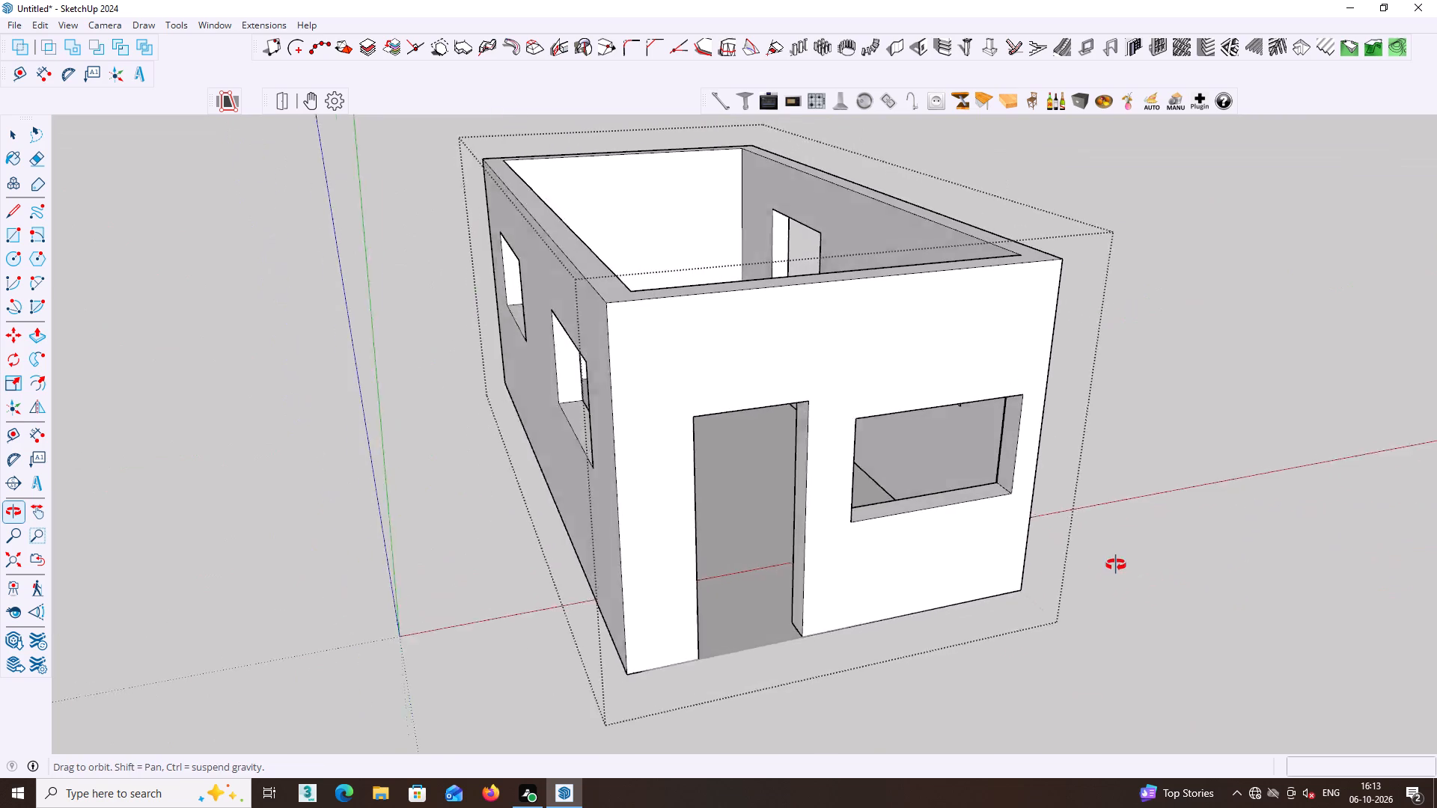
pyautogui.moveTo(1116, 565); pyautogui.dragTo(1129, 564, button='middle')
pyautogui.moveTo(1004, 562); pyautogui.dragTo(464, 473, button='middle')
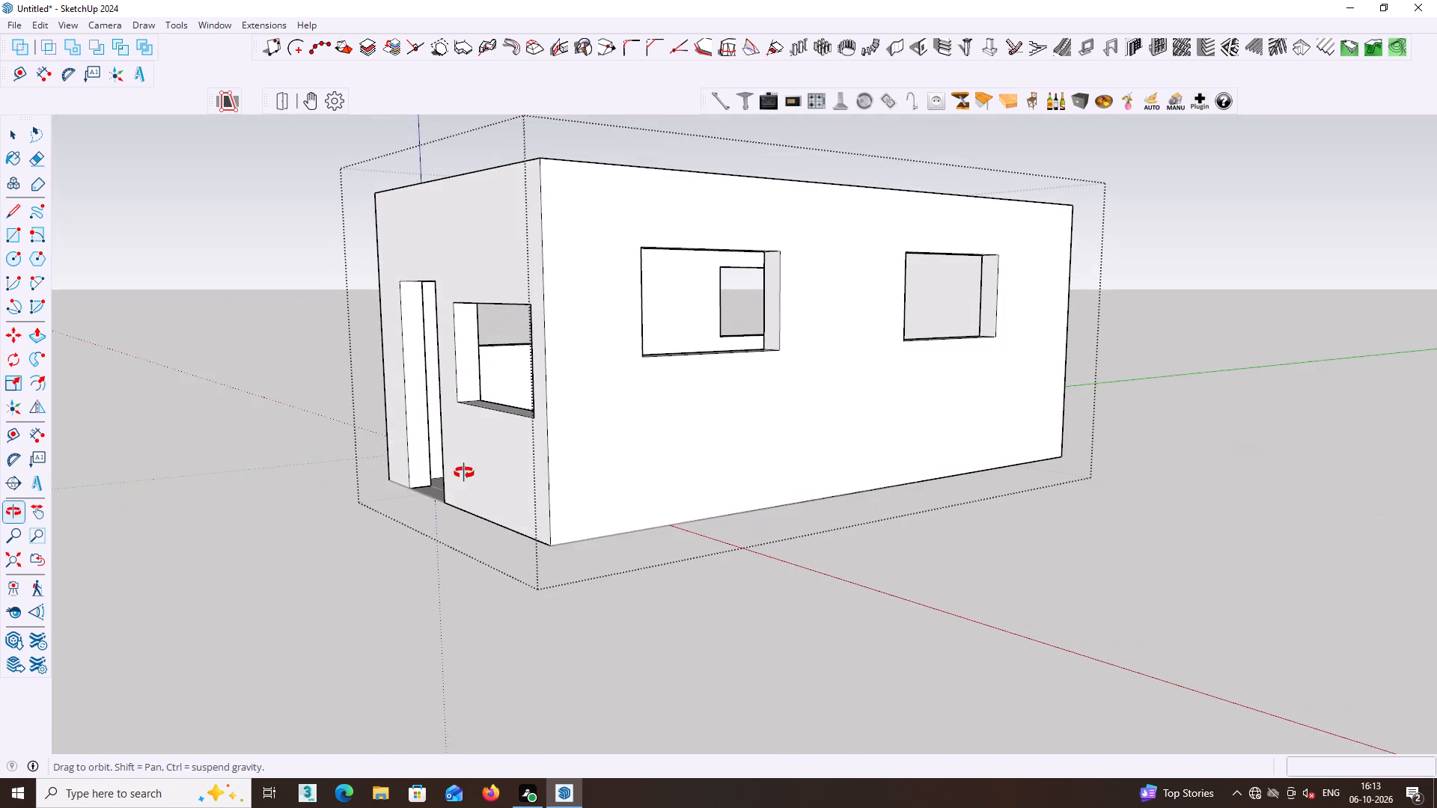
# Close the long-wall window opening nearest the end-wall window by pushing its far reveal face 5' across with Push/Pull.
pyautogui.moveTo(464, 473); pyautogui.dragTo(1146, 531, button='middle')
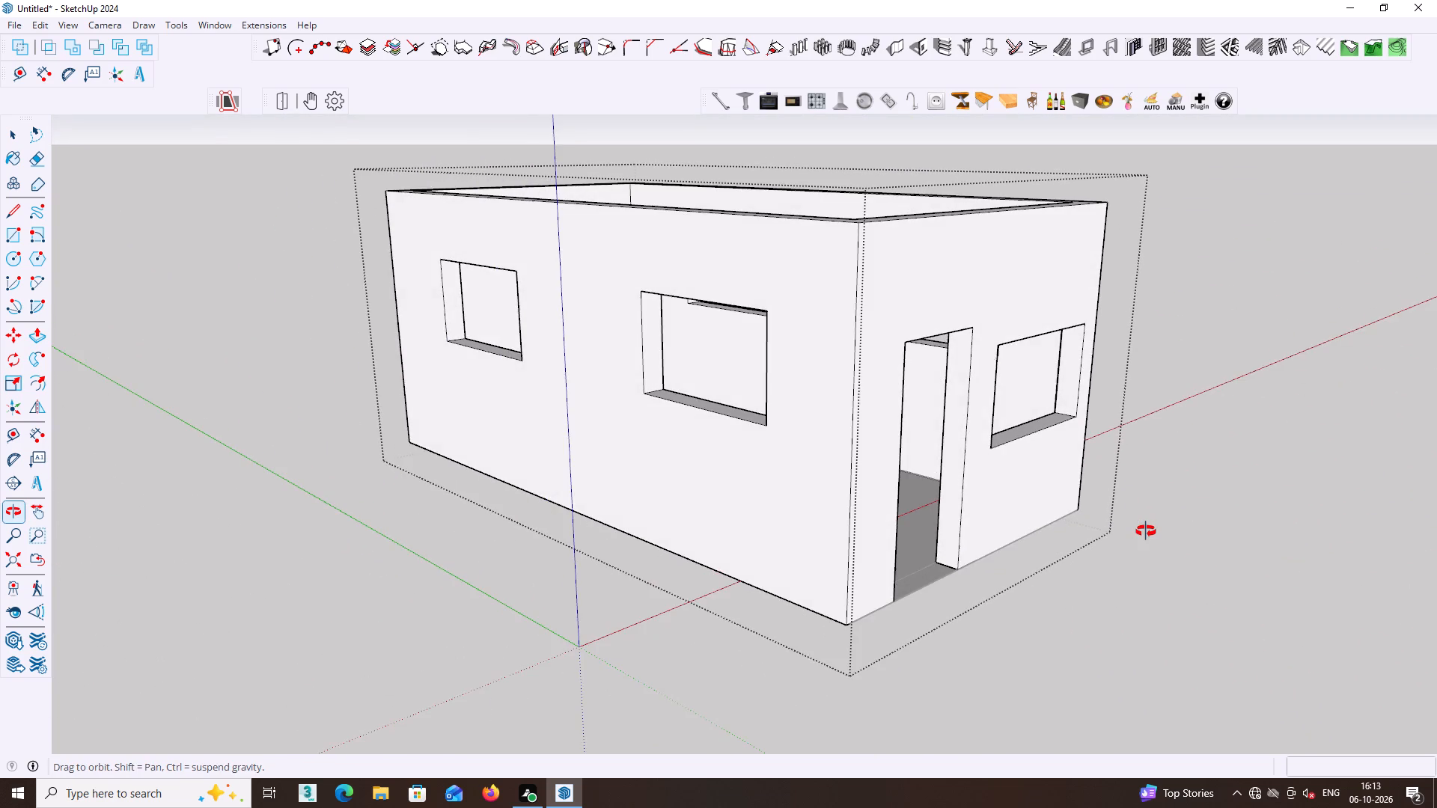
pyautogui.moveTo(1146, 531); pyautogui.dragTo(509, 515, button='middle')
pyautogui.press('space')
pyautogui.scroll(4, 781, 347)
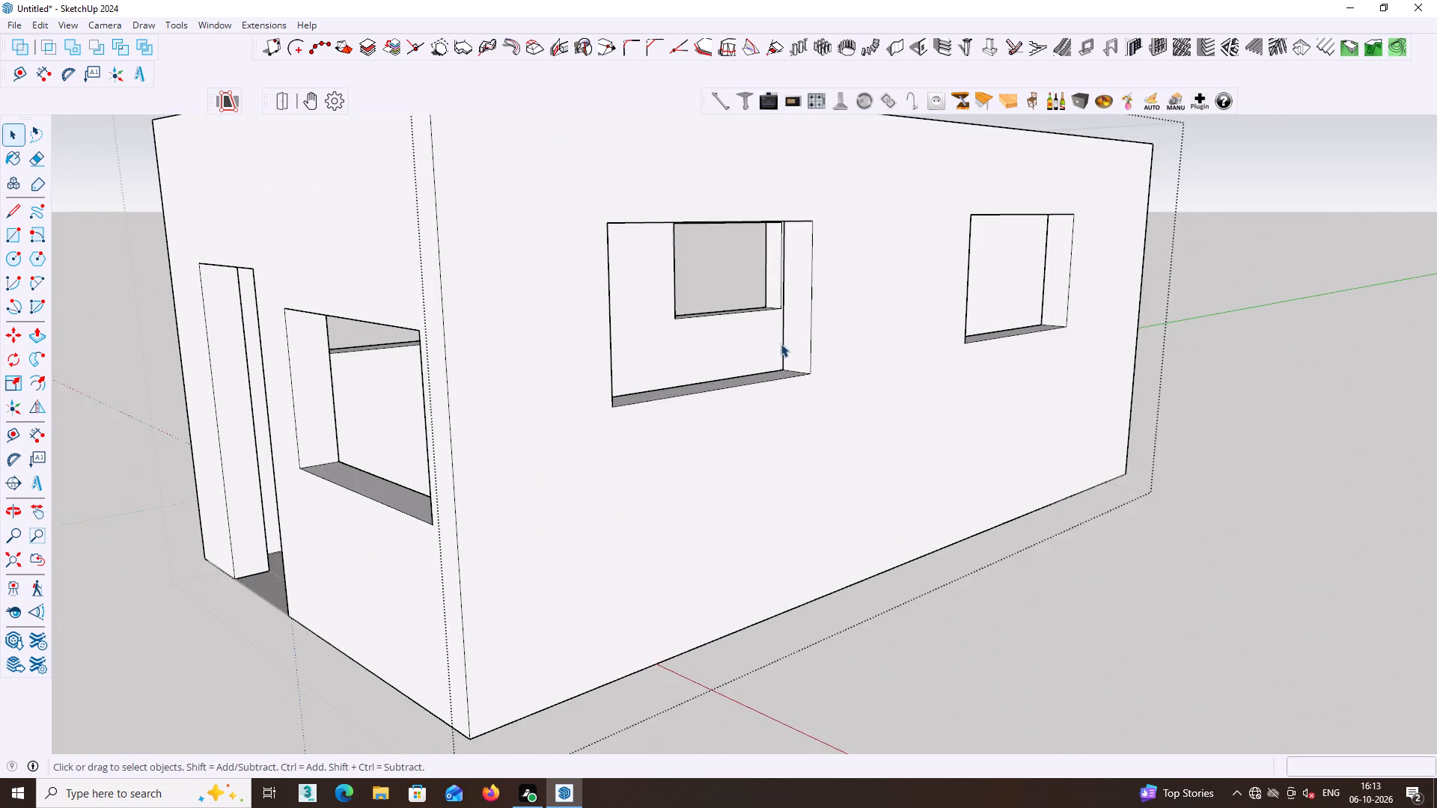
pyautogui.moveTo(762, 337); pyautogui.dragTo(925, 377, button='middle')
pyautogui.scroll(4, 915, 365)
pyautogui.click(933, 345)
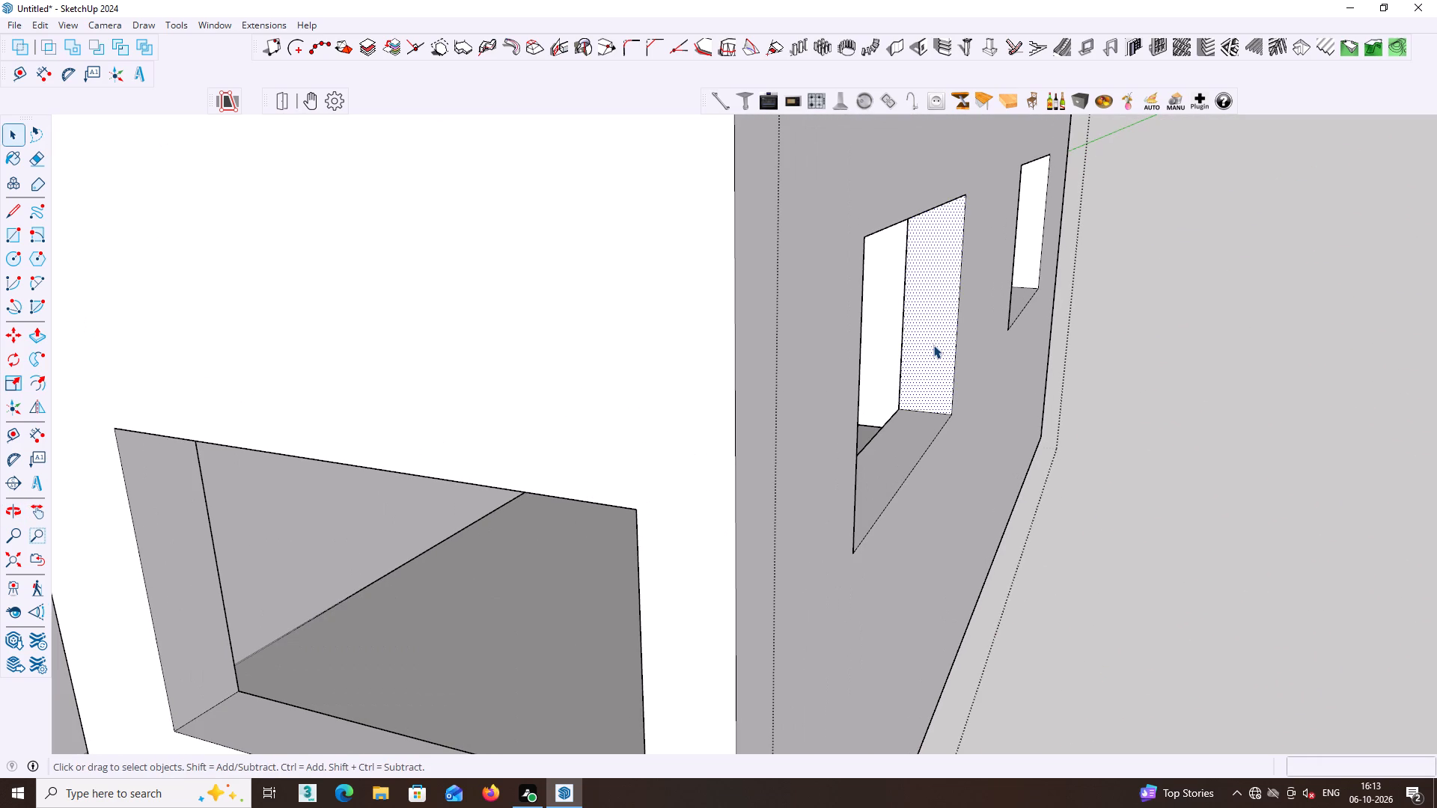
pyautogui.press('p')
pyautogui.click(932, 350)
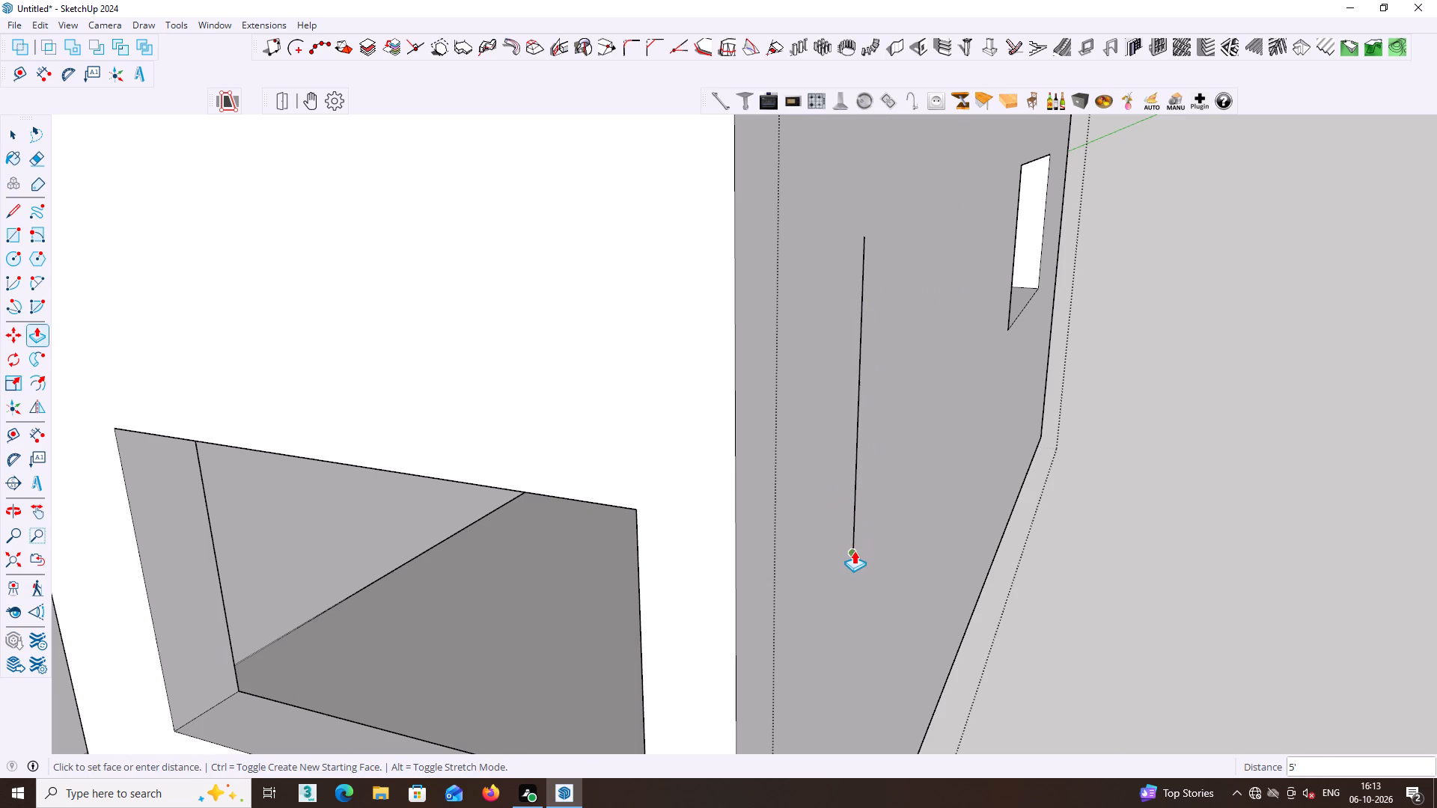
pyautogui.click(855, 555)
# Close the remaining window opening in the same long wall by pushing its reveal face 5' across, and leave the wall group.
pyautogui.moveTo(844, 554); pyautogui.dragTo(686, 530, button='middle')
pyautogui.scroll(-7, 796, 526)
pyautogui.middleClick(957, 569)
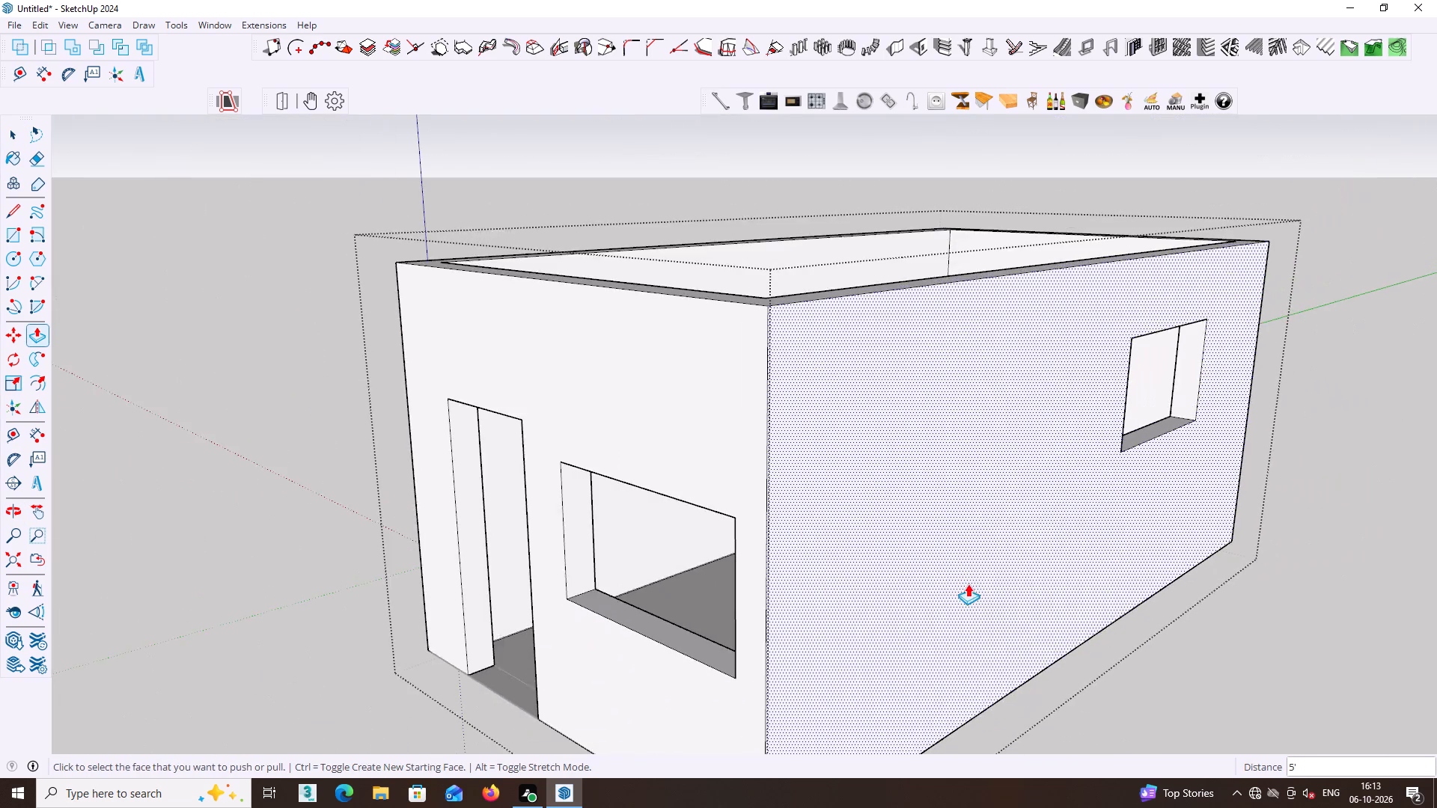
pyautogui.keyDown('shift'); pyautogui.moveTo(962, 581); pyautogui.dragTo(376, 477, button='middle'); pyautogui.keyUp('shift')
pyautogui.scroll(3, 778, 293)
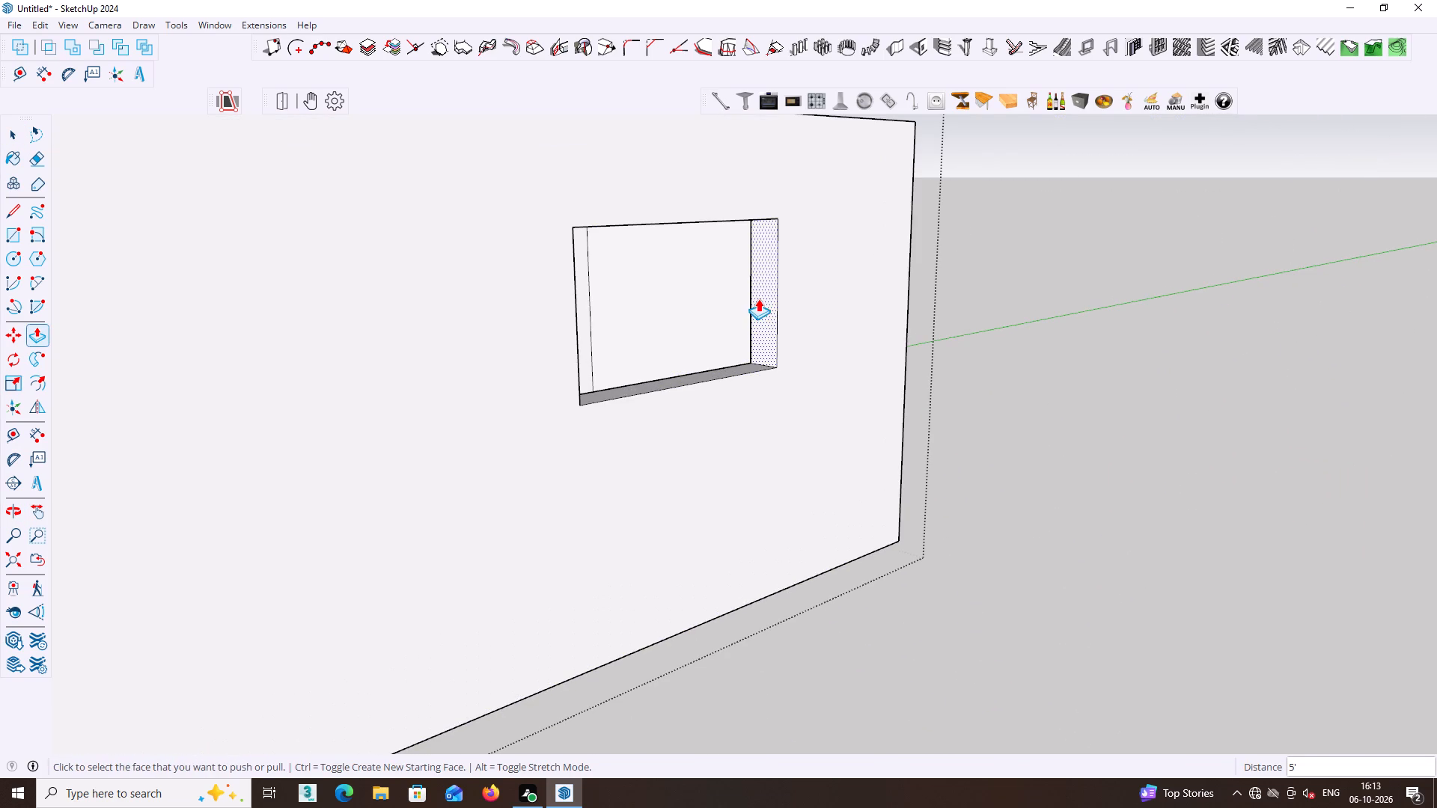
pyautogui.click(758, 299)
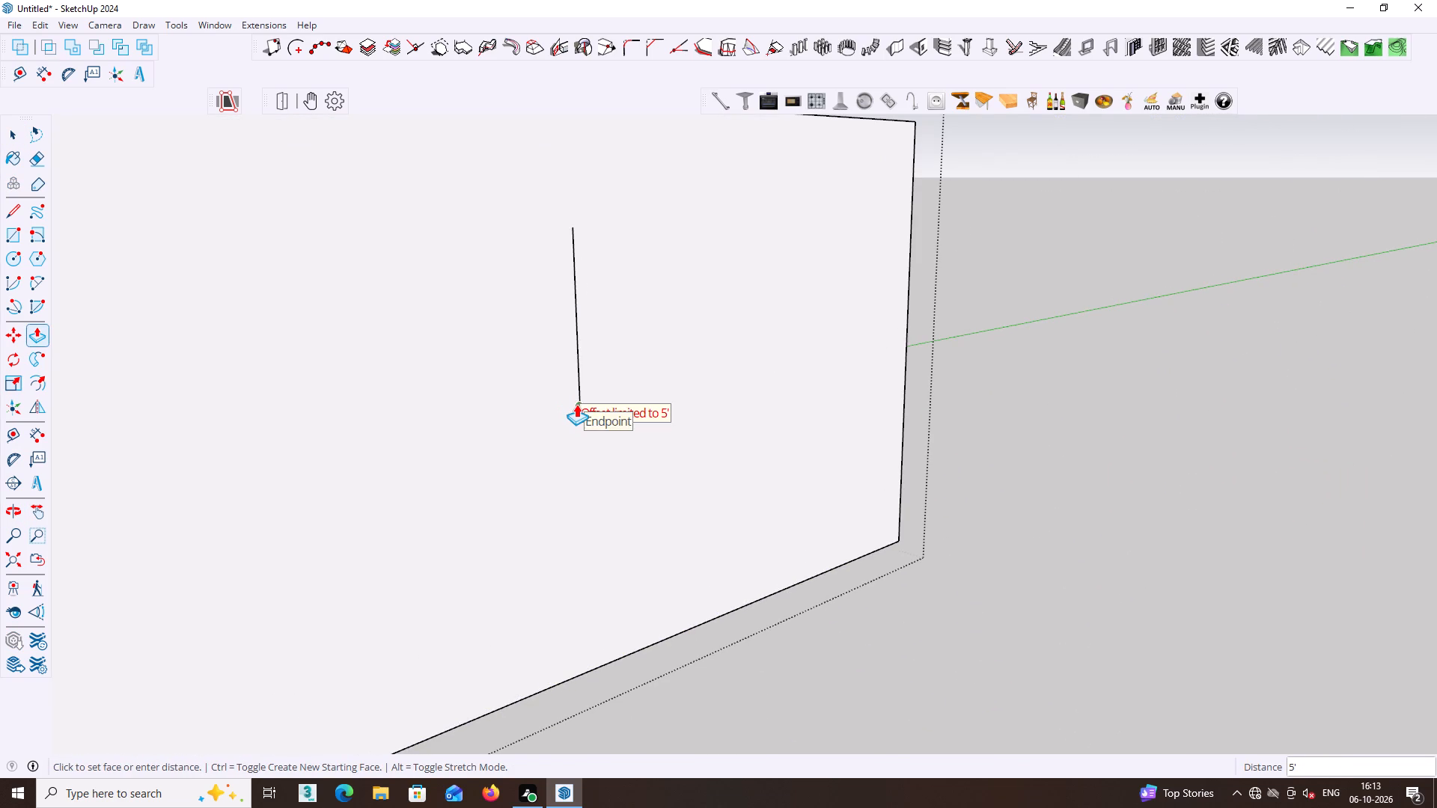
pyautogui.click(576, 404)
pyautogui.press('space')
pyautogui.scroll(-2, 708, 605)
pyautogui.click(777, 649)
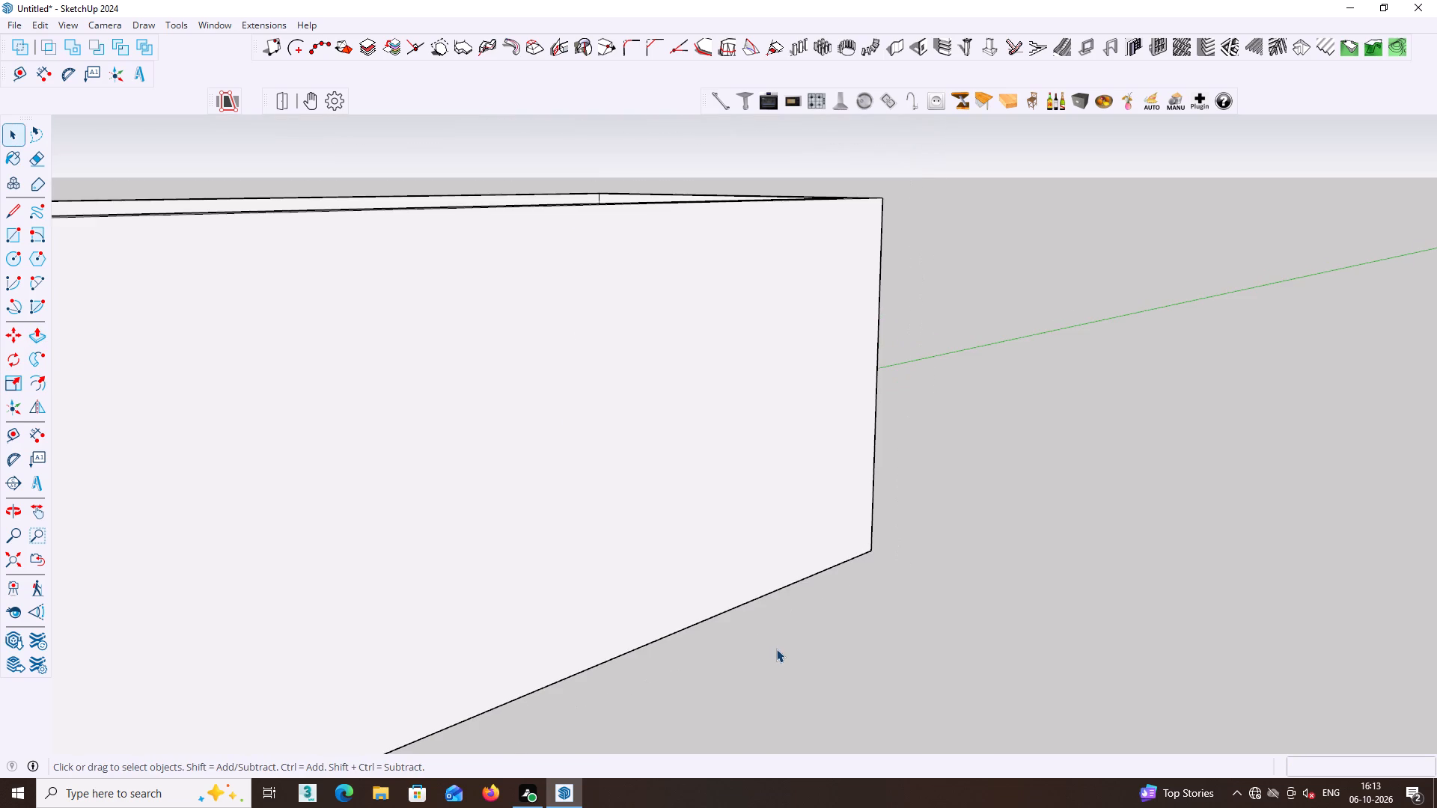
# Examine the ground-floor walls from several sides, checking the door, the end window and the closed-up long wall.
pyautogui.scroll(-7, 754, 619)
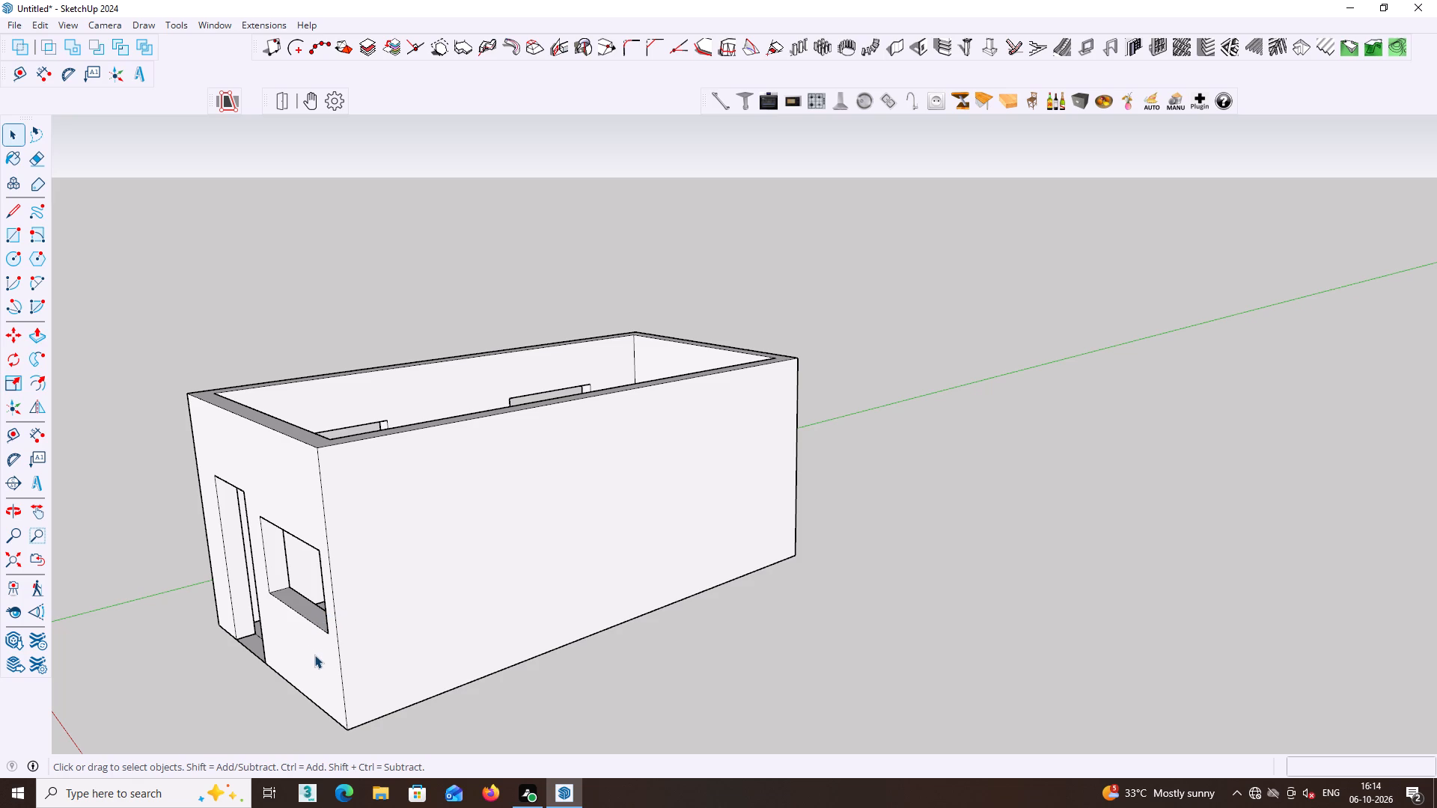
pyautogui.scroll(10, 265, 593)
pyautogui.moveTo(287, 572); pyautogui.dragTo(355, 584, button='middle')
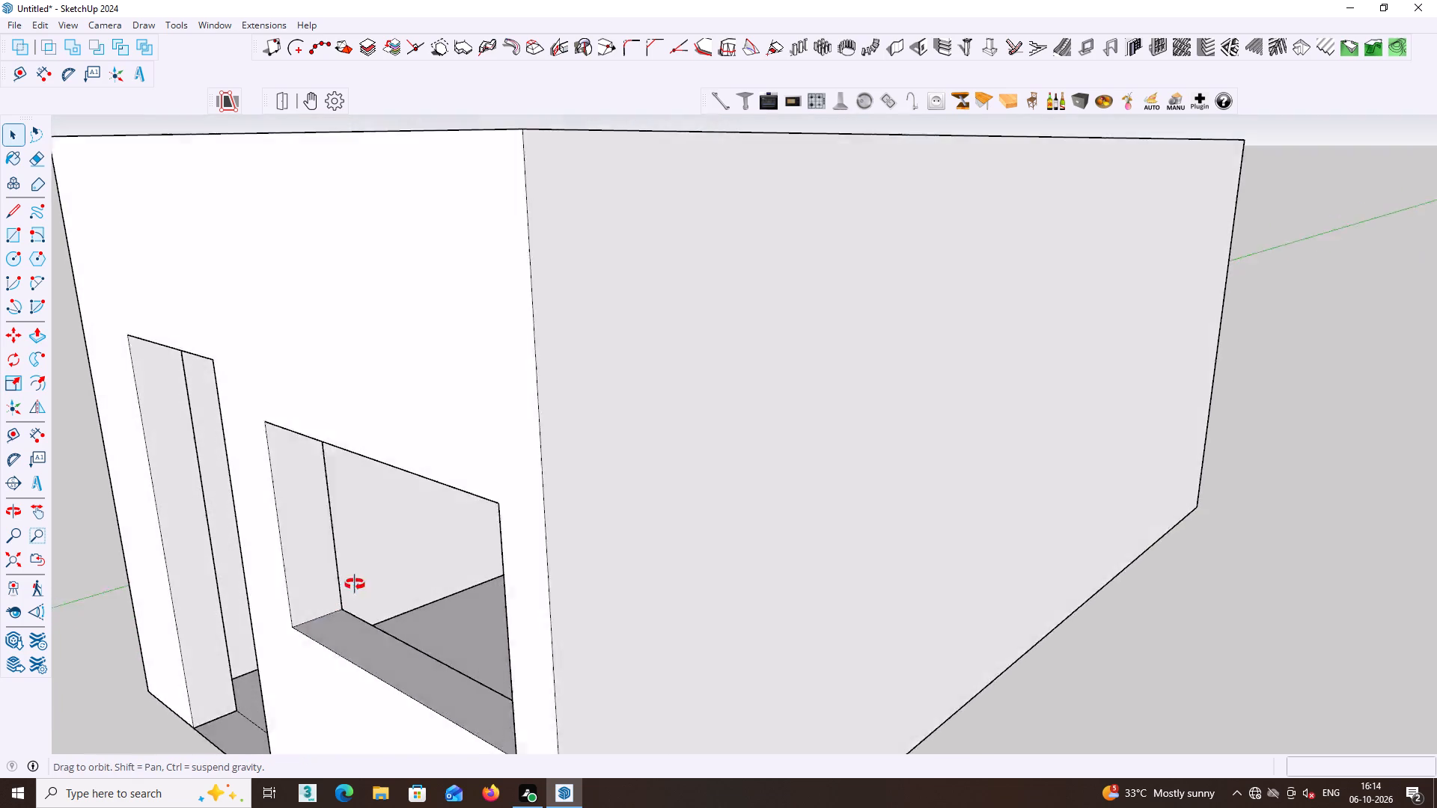
pyautogui.moveTo(355, 584); pyautogui.dragTo(342, 569, button='middle')
pyautogui.moveTo(342, 569); pyautogui.dragTo(391, 501, button='middle')
pyautogui.moveTo(403, 495); pyautogui.dragTo(339, 489, button='middle')
pyautogui.click(367, 451)
pyautogui.middleClick(421, 466)
pyautogui.scroll(-1, 151, 527)
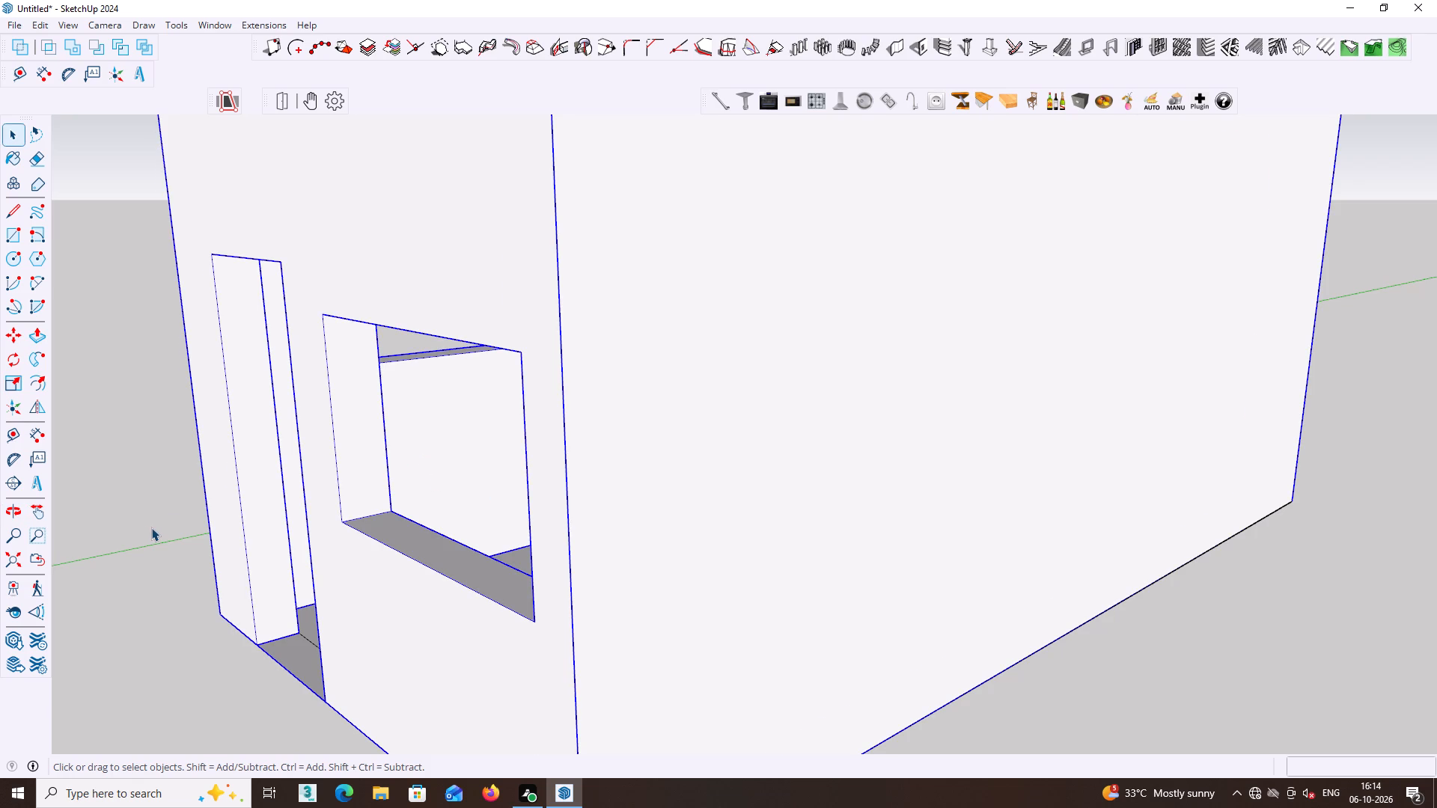
pyautogui.click(147, 527)
pyautogui.moveTo(149, 527); pyautogui.dragTo(558, 548, button='middle')
pyautogui.scroll(-9, 562, 548)
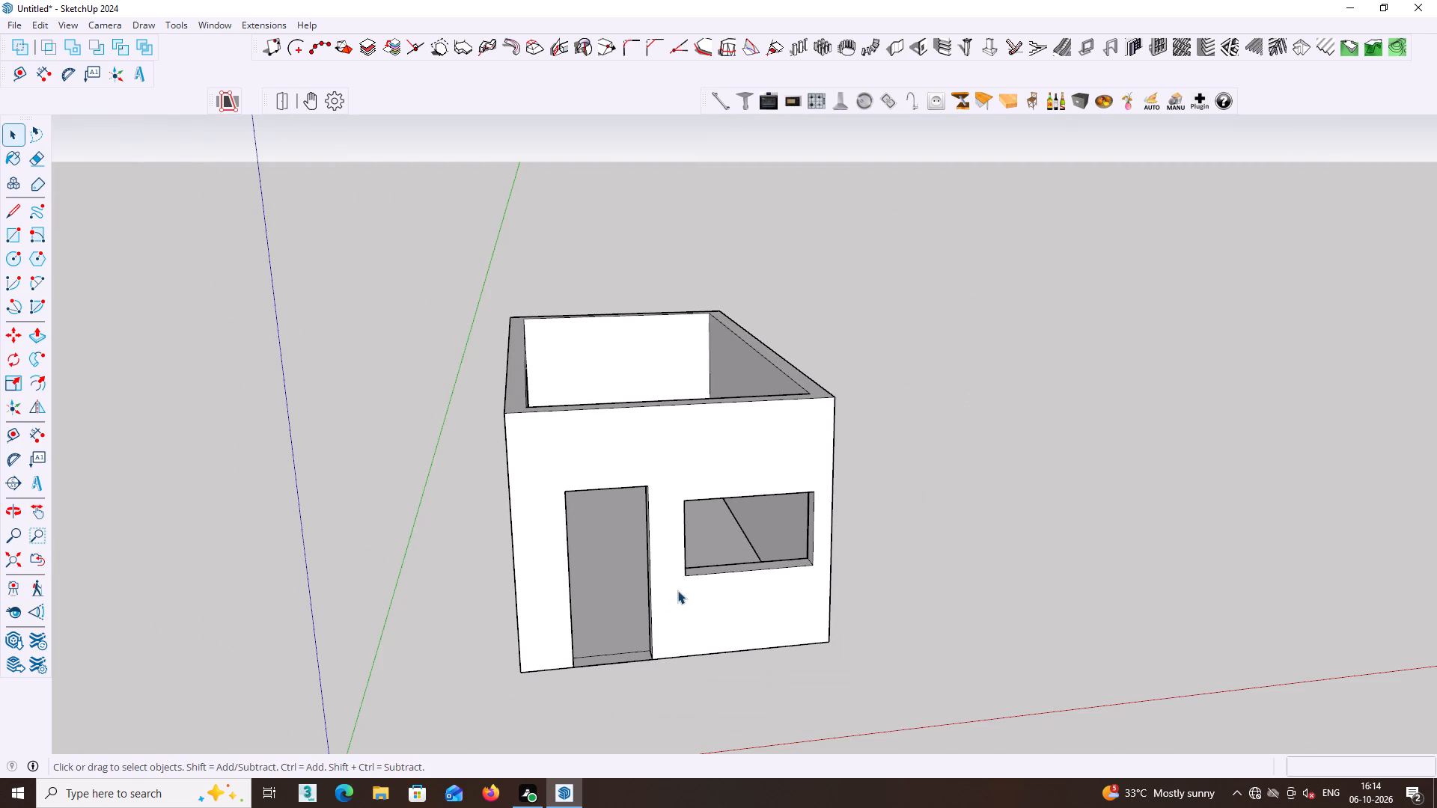
pyautogui.scroll(-6, 718, 578)
pyautogui.middleClick(766, 580)
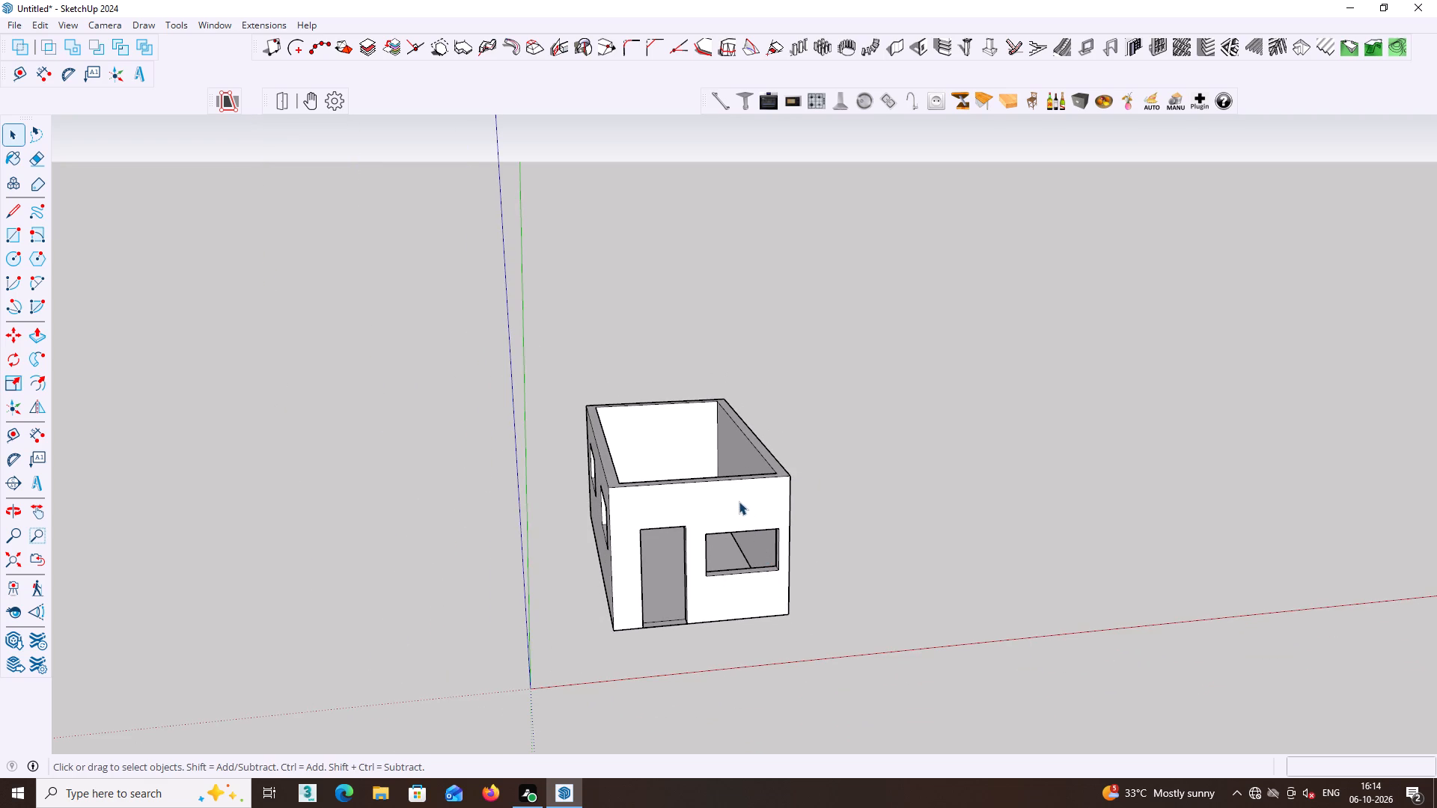
pyautogui.keyDown('shift'); pyautogui.moveTo(701, 461); pyautogui.dragTo(647, 557, button='middle'); pyautogui.keyUp('shift')
pyautogui.scroll(1, 645, 546)
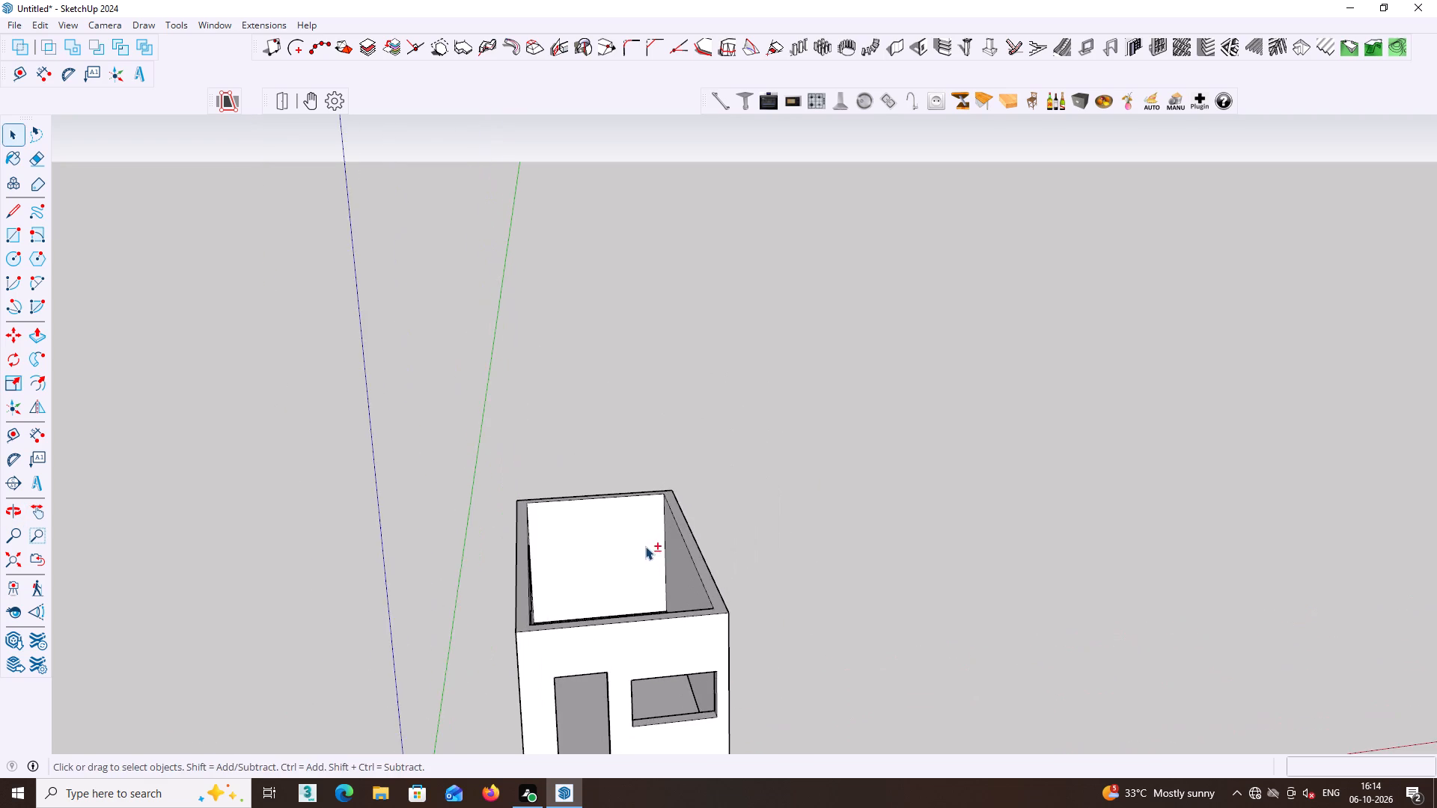
pyautogui.keyDown('shift'); pyautogui.moveTo(645, 546); pyautogui.dragTo(605, 388, button='middle'); pyautogui.keyUp('shift')
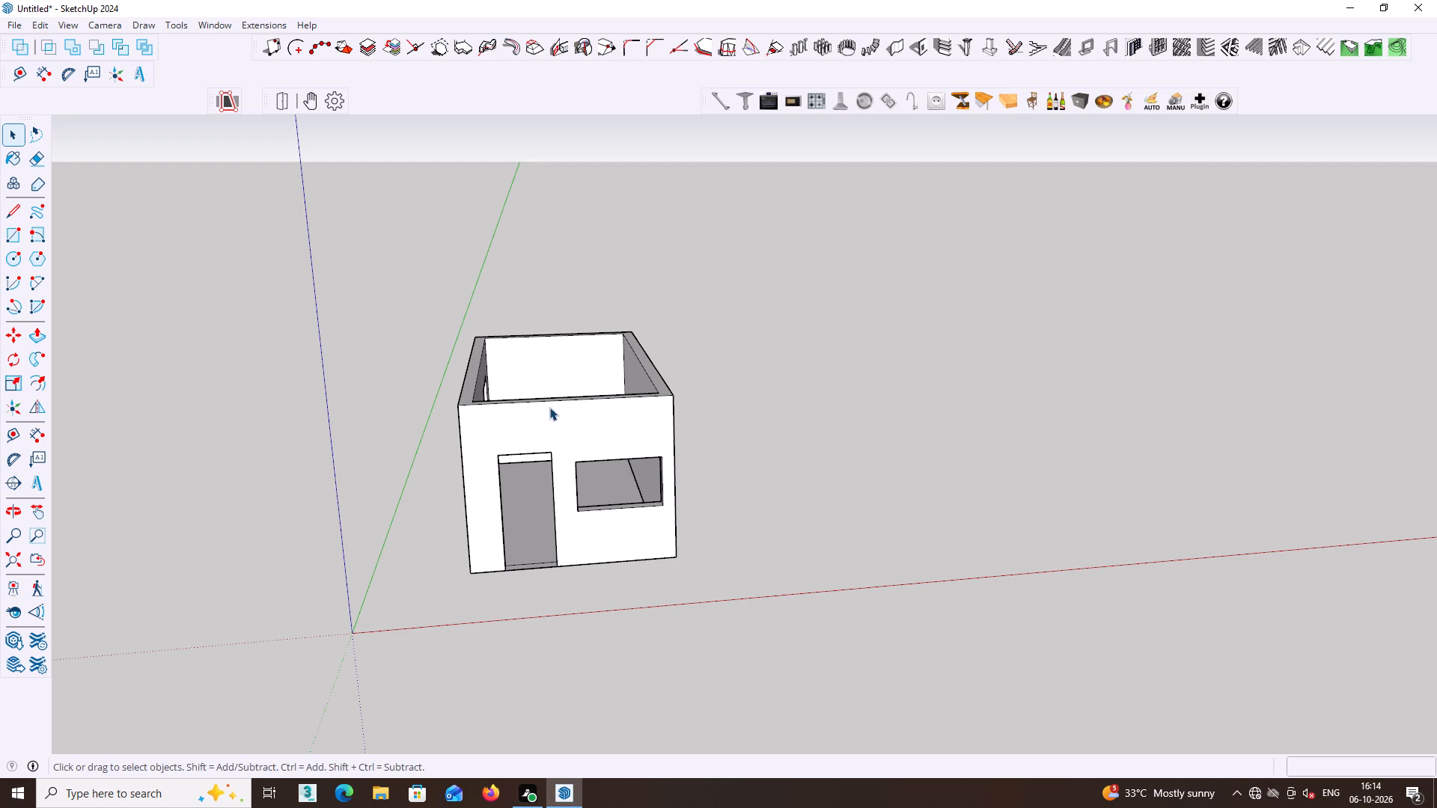
pyautogui.moveTo(531, 398); pyautogui.dragTo(597, 496, button='middle')
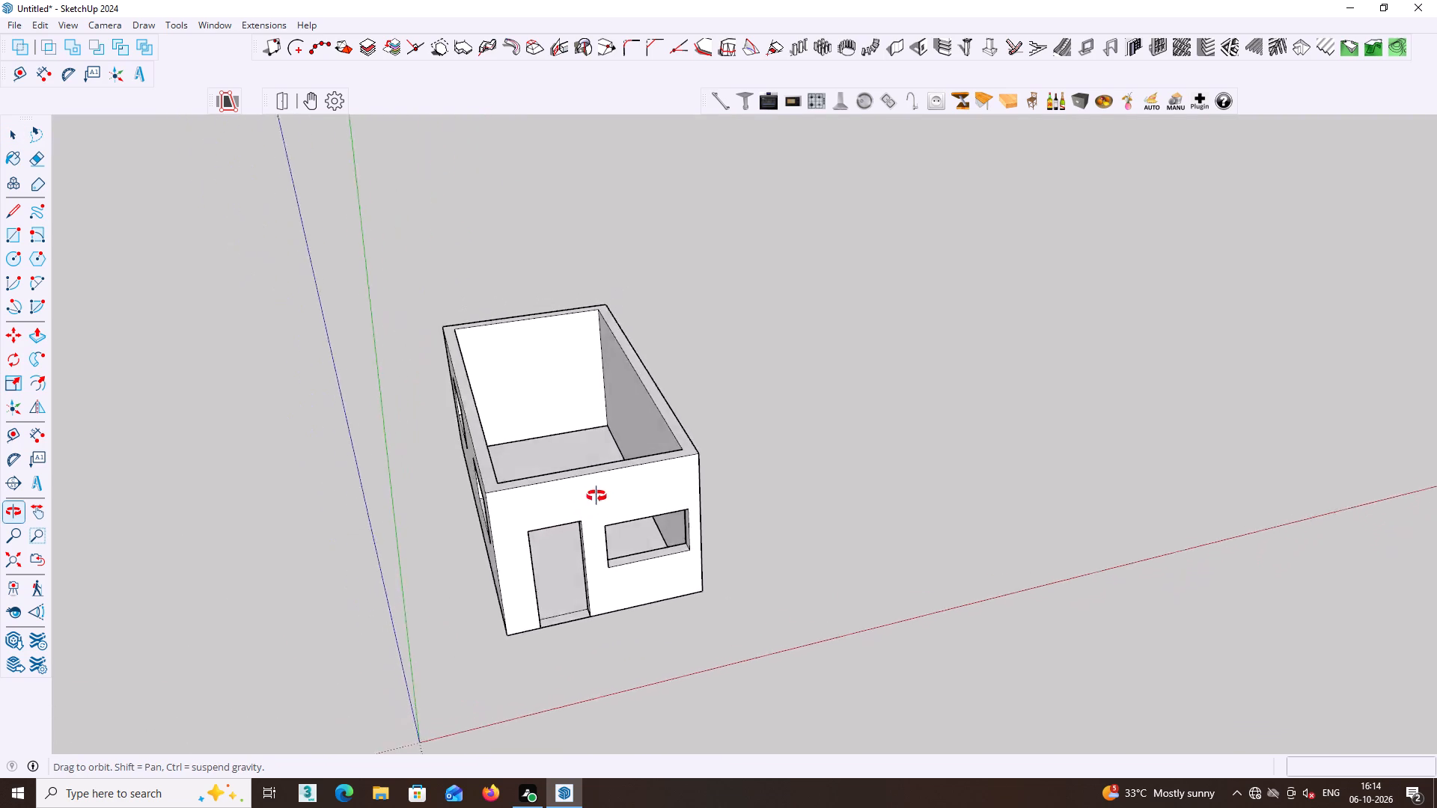
pyautogui.moveTo(597, 496); pyautogui.dragTo(522, 394, button='middle')
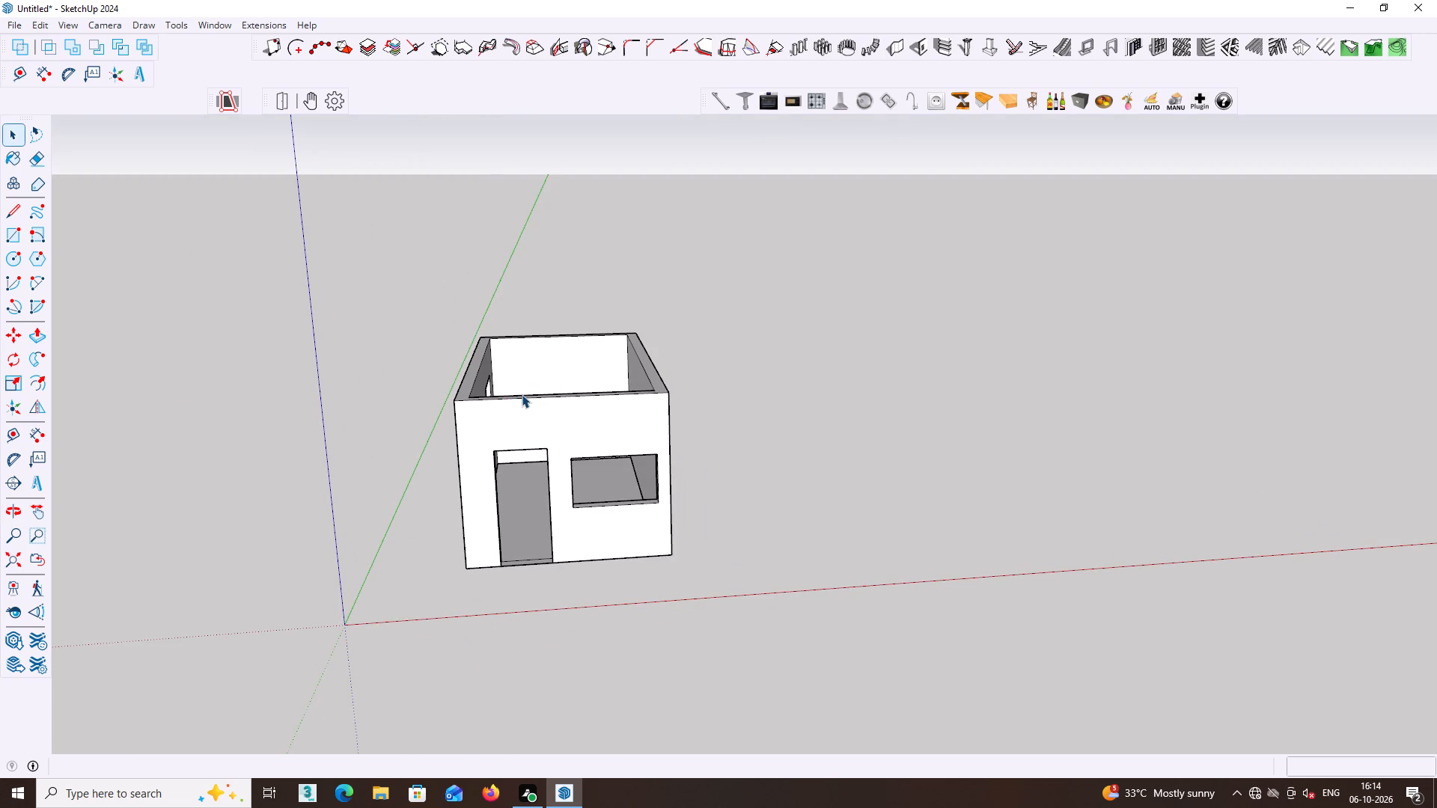
pyautogui.moveTo(560, 361); pyautogui.dragTo(545, 460, button='middle')
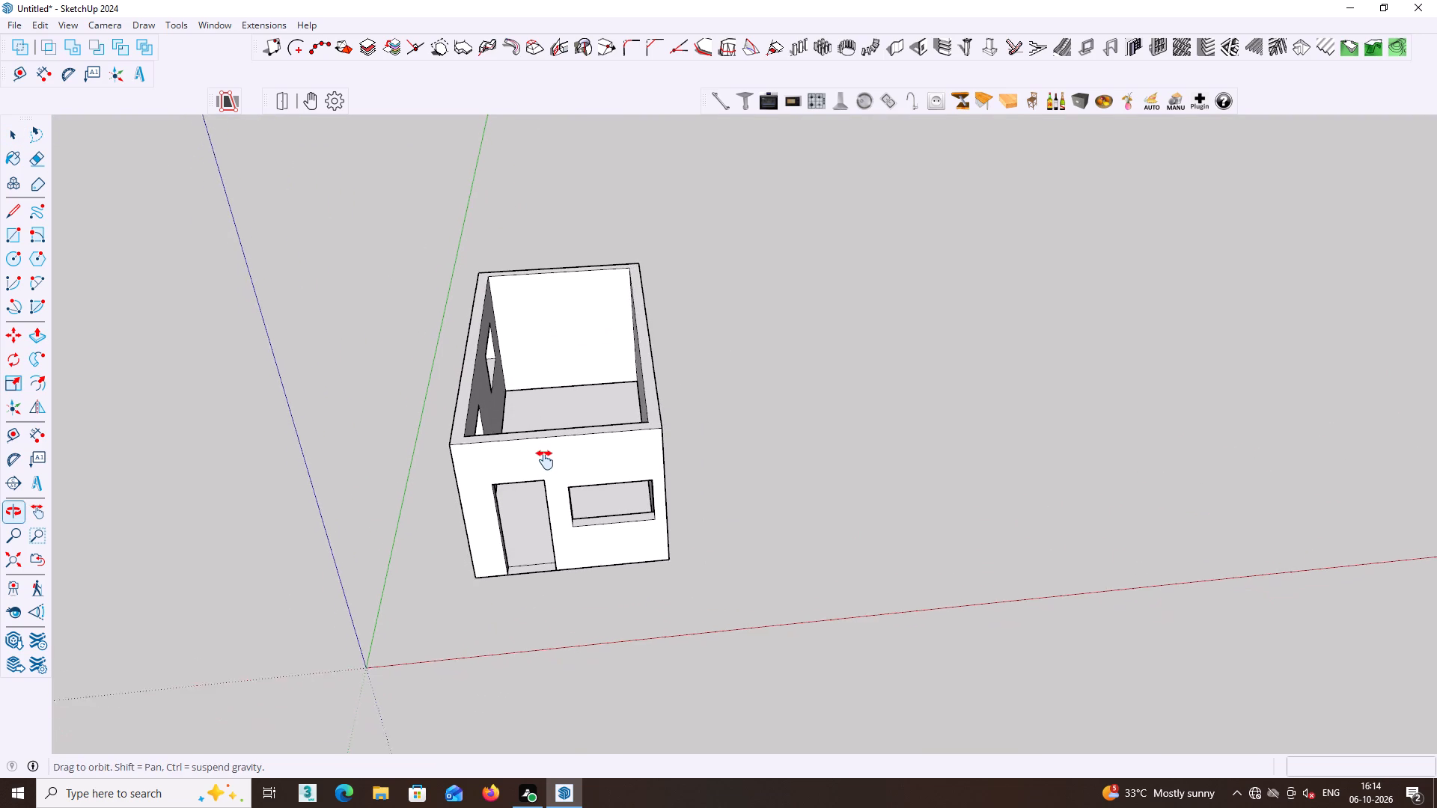
pyautogui.moveTo(545, 460); pyautogui.dragTo(548, 423, button='middle')
pyautogui.moveTo(551, 423); pyautogui.dragTo(398, 409, button='middle')
pyautogui.moveTo(691, 304); pyautogui.dragTo(686, 302, button='middle')
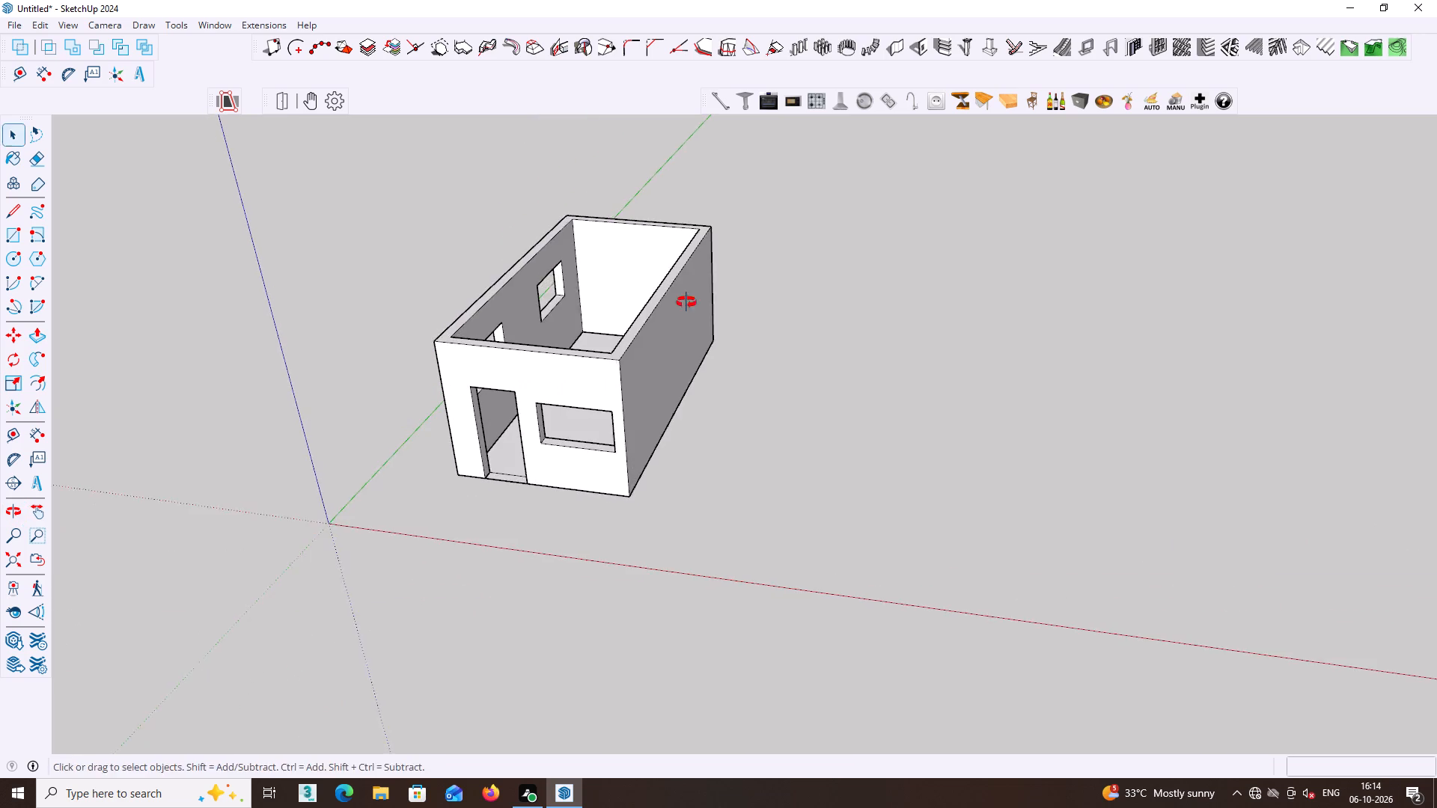
pyautogui.moveTo(686, 302); pyautogui.dragTo(604, 310, button='middle')
pyautogui.moveTo(612, 313); pyautogui.dragTo(469, 293, button='middle')
pyautogui.scroll(2, 615, 292)
pyautogui.moveTo(610, 287); pyautogui.dragTo(463, 267, button='middle')
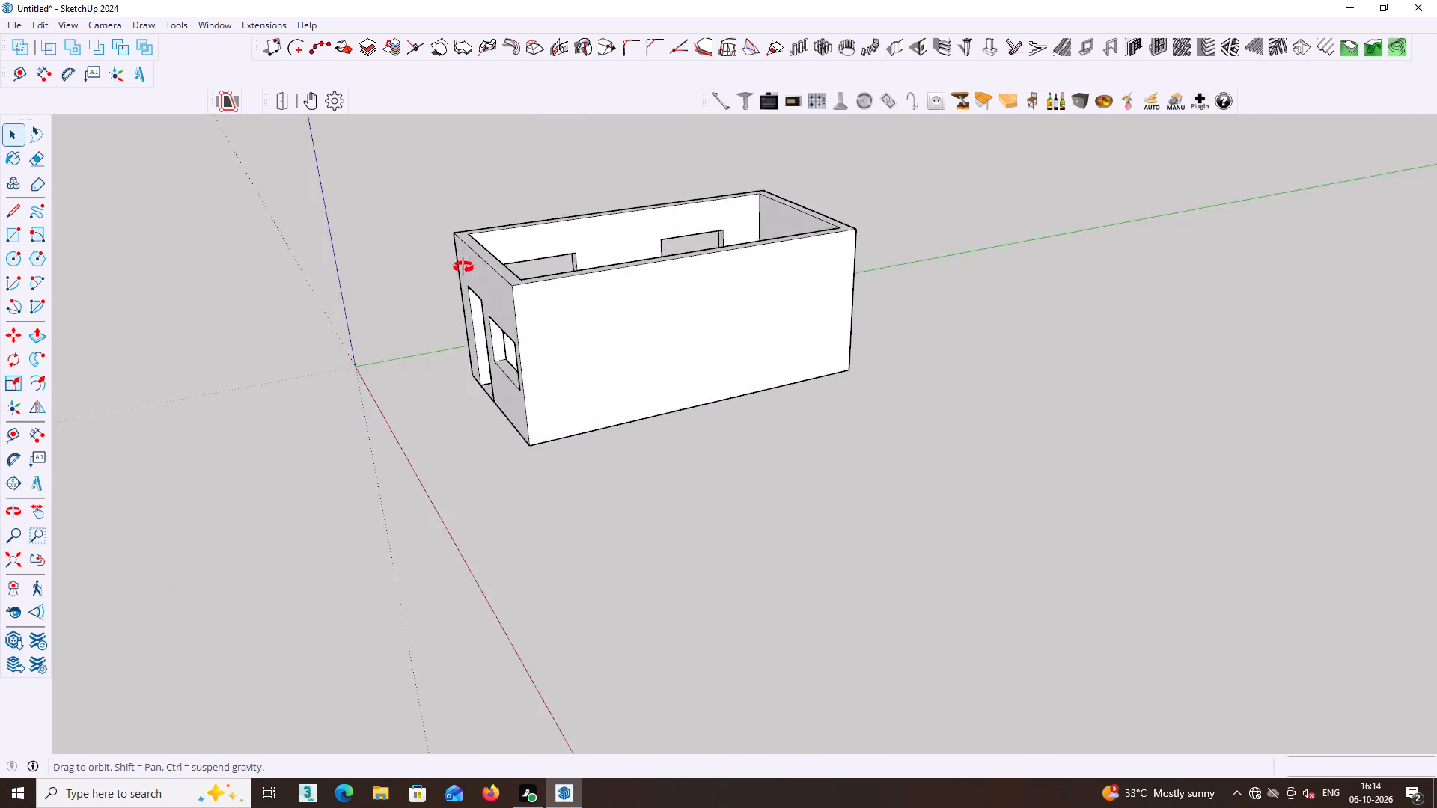
pyautogui.moveTo(463, 267); pyautogui.dragTo(463, 267, button='middle')
pyautogui.moveTo(567, 252); pyautogui.dragTo(483, 263, button='middle')
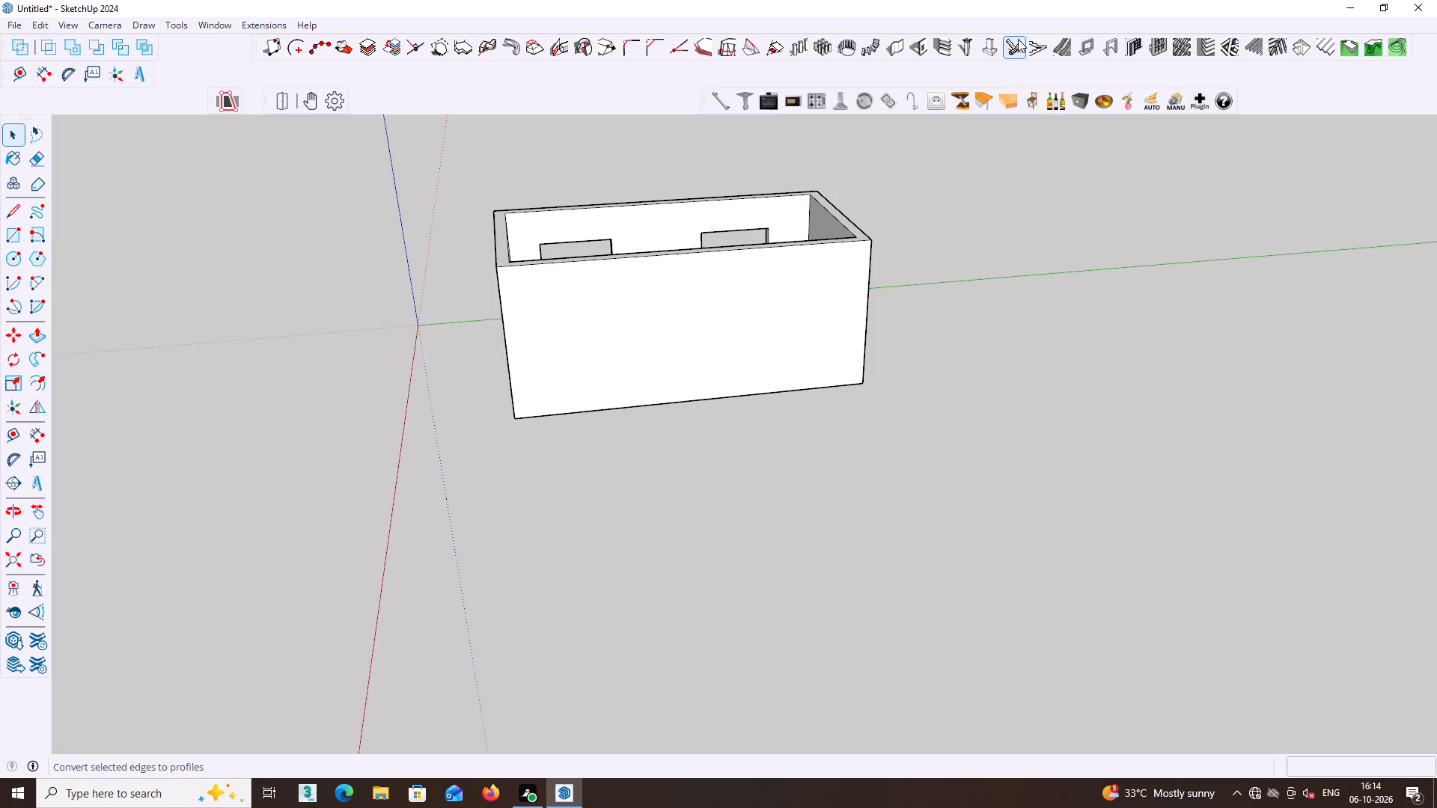
# Cut a 5' by 3' window opening in the blank long wall, toward the end farthest from the door wall.
pyautogui.click(924, 52)
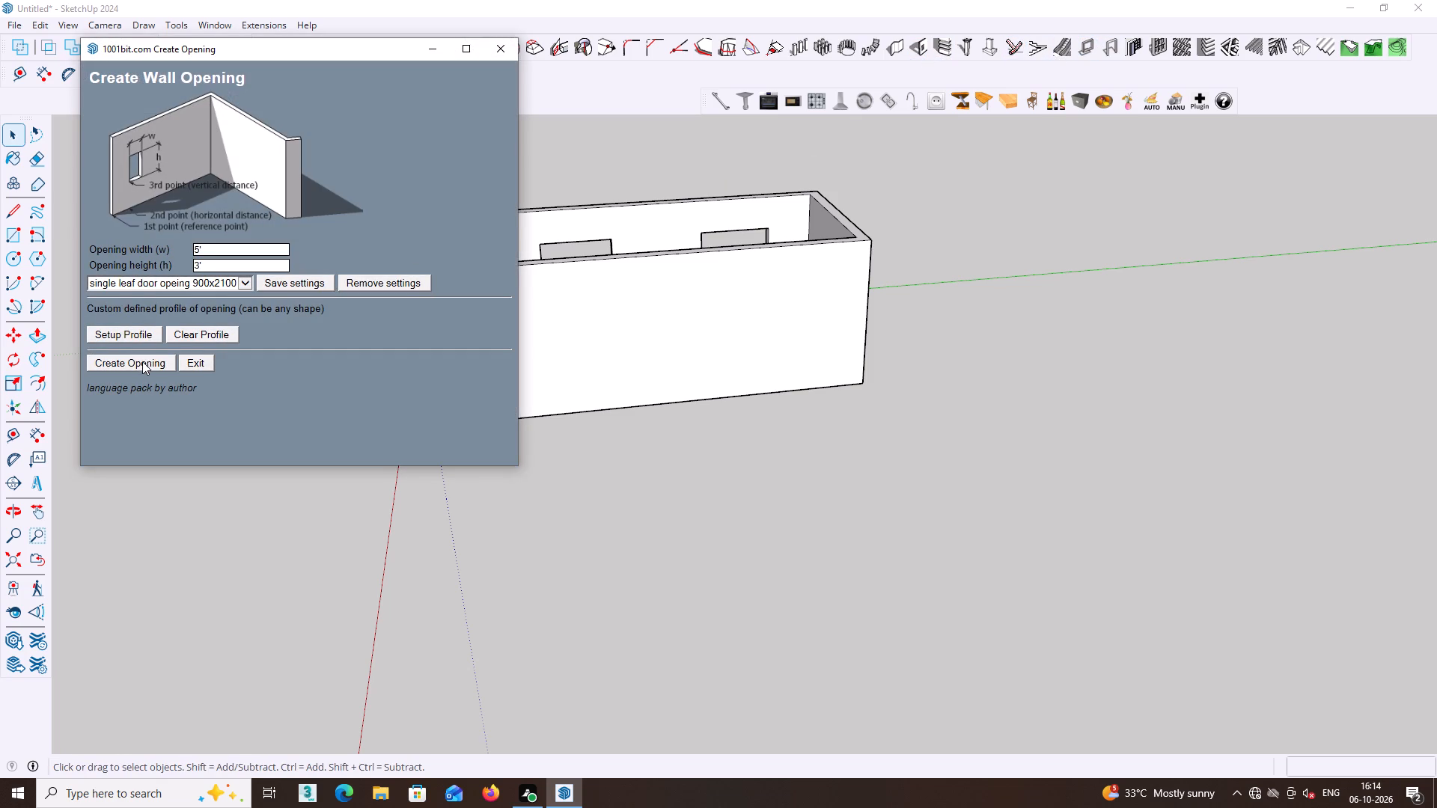
pyautogui.click(142, 362)
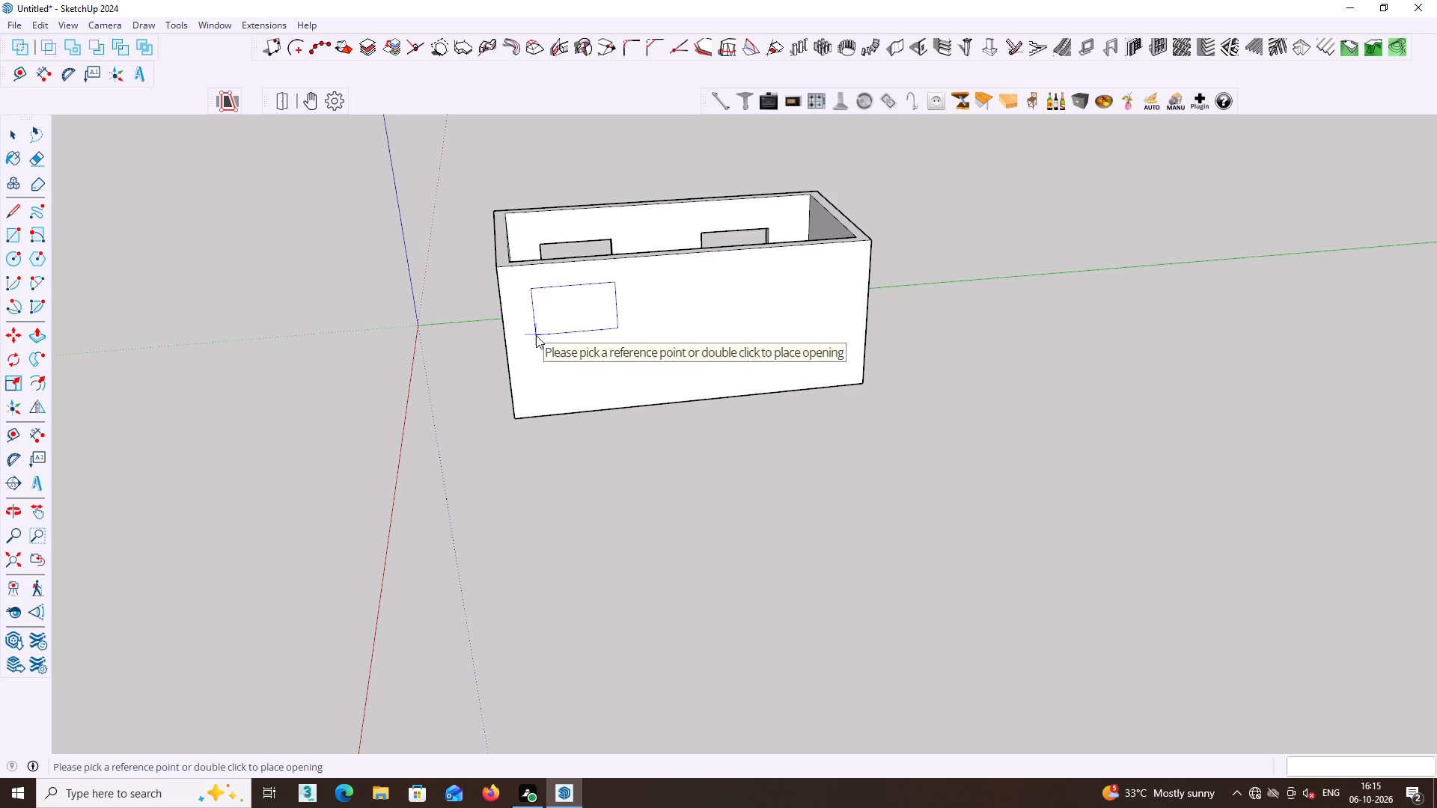
pyautogui.moveTo(546, 344); pyautogui.dragTo(526, 382, button='middle')
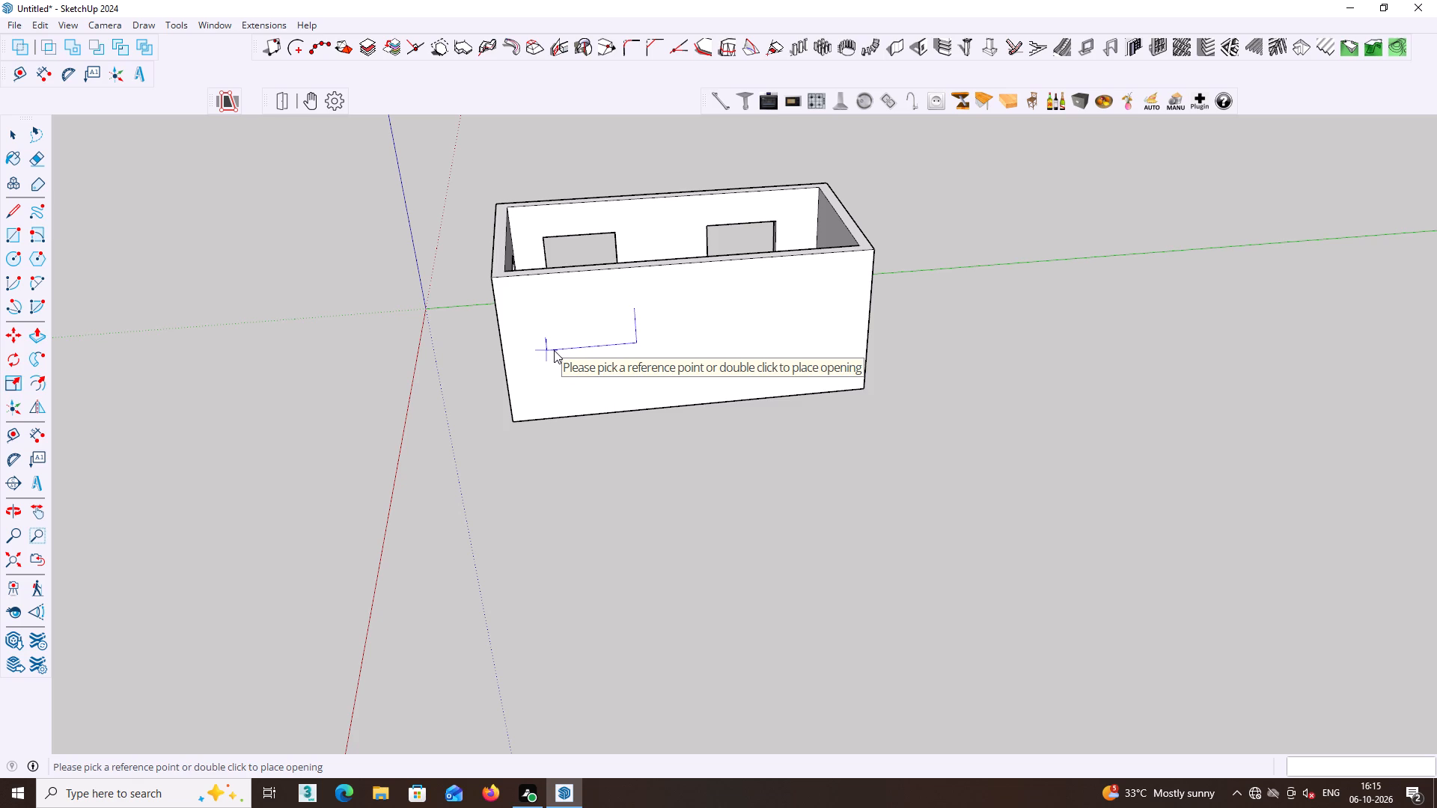
pyautogui.doubleClick(554, 350)
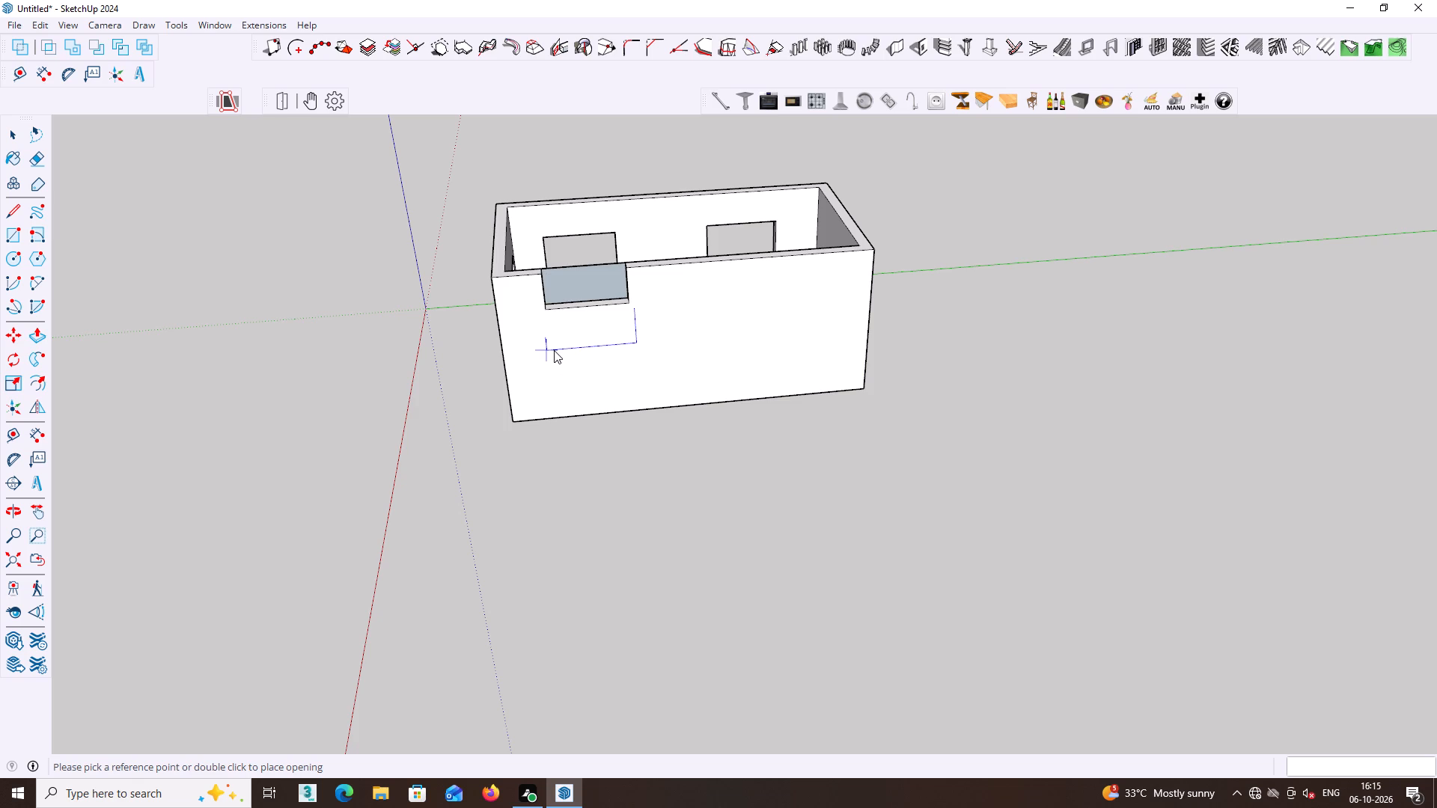
pyautogui.hotkey('ctrl', 'z')
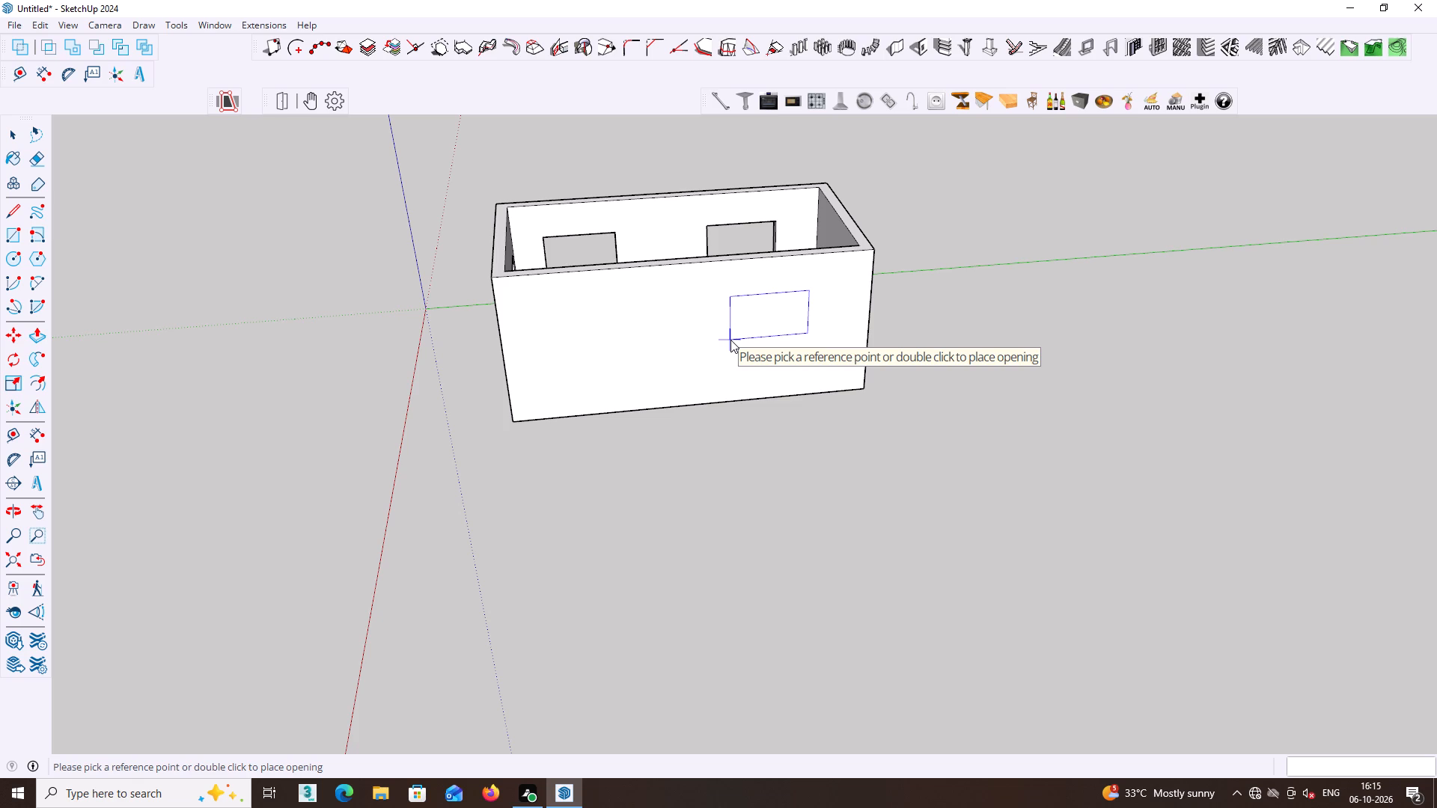
pyautogui.doubleClick(728, 343)
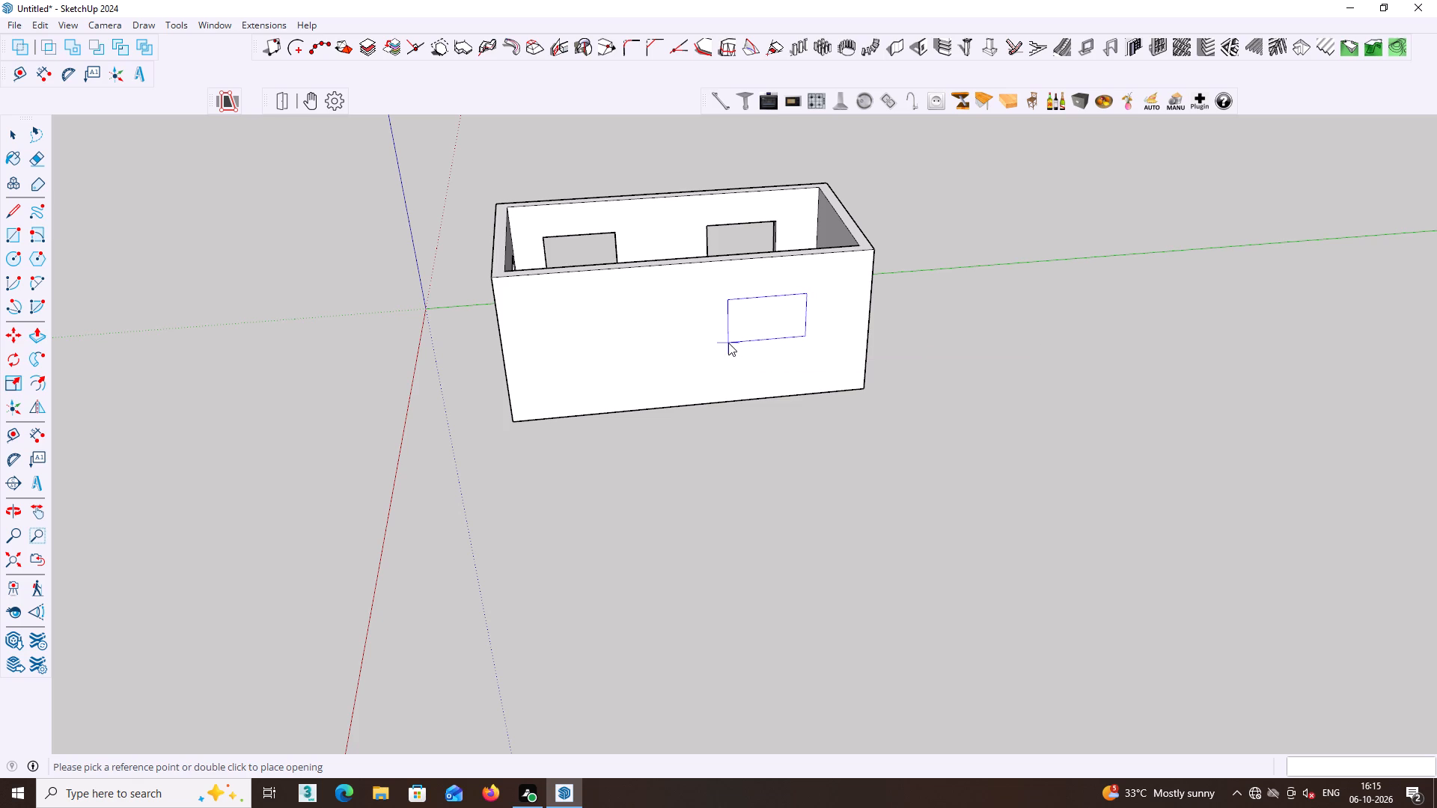
pyautogui.moveTo(728, 343); pyautogui.dragTo(929, 309, button='middle')
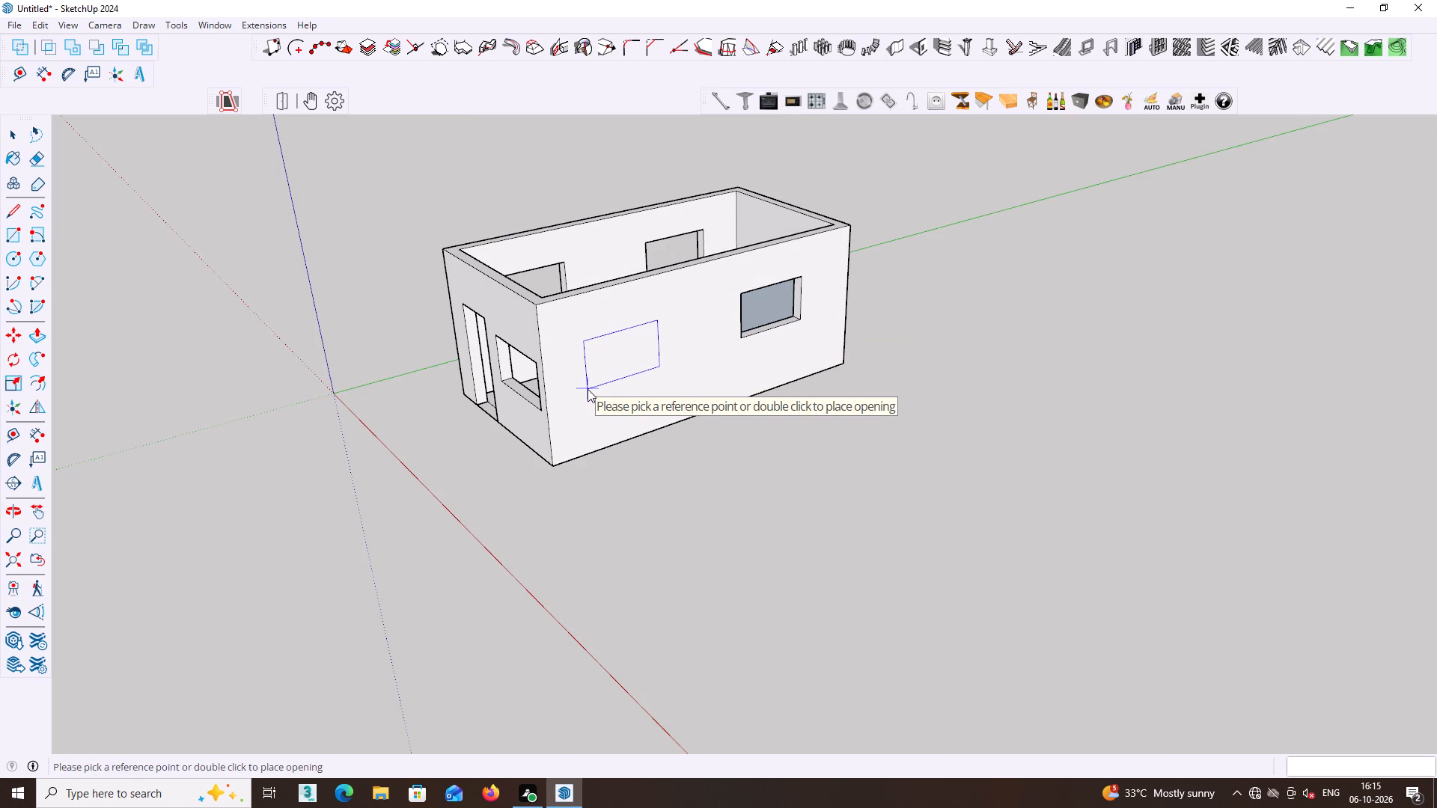
# Cut a second 5' by 3' window opening in the same long wall, near the corner with the door wall.
pyautogui.doubleClick(588, 391)
pyautogui.moveTo(590, 391); pyautogui.dragTo(645, 389, button='middle')
pyautogui.moveTo(653, 388); pyautogui.dragTo(671, 388, button='middle')
pyautogui.moveTo(680, 387); pyautogui.dragTo(965, 375, button='middle')
pyautogui.press('space')
# Examine the door and window openings from the front and from above.
pyautogui.moveTo(814, 448); pyautogui.dragTo(941, 382, button='middle')
pyautogui.middleClick(941, 382)
pyautogui.scroll(1, 657, 382)
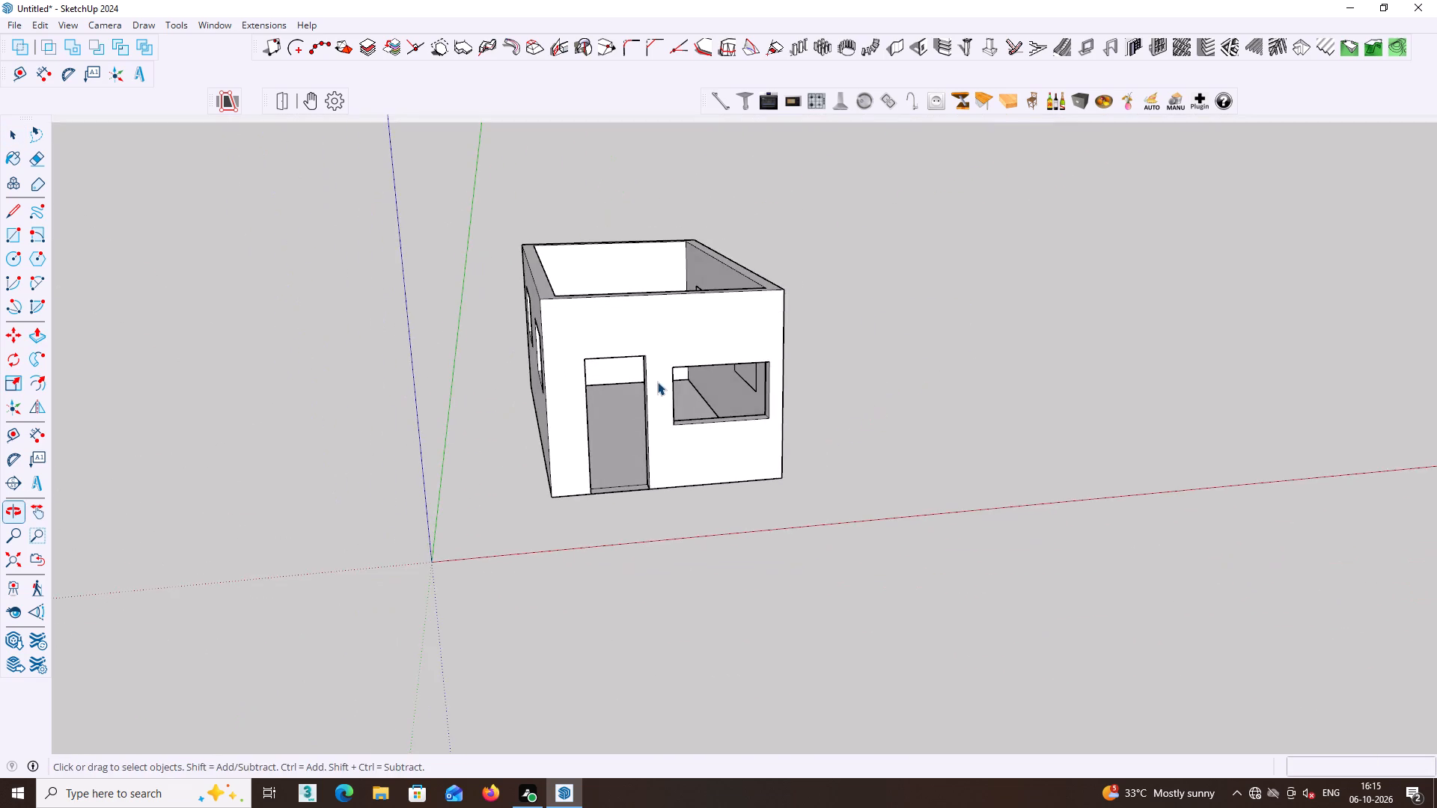
pyautogui.moveTo(650, 391); pyautogui.dragTo(510, 435, button='middle')
pyautogui.scroll(1, 519, 403)
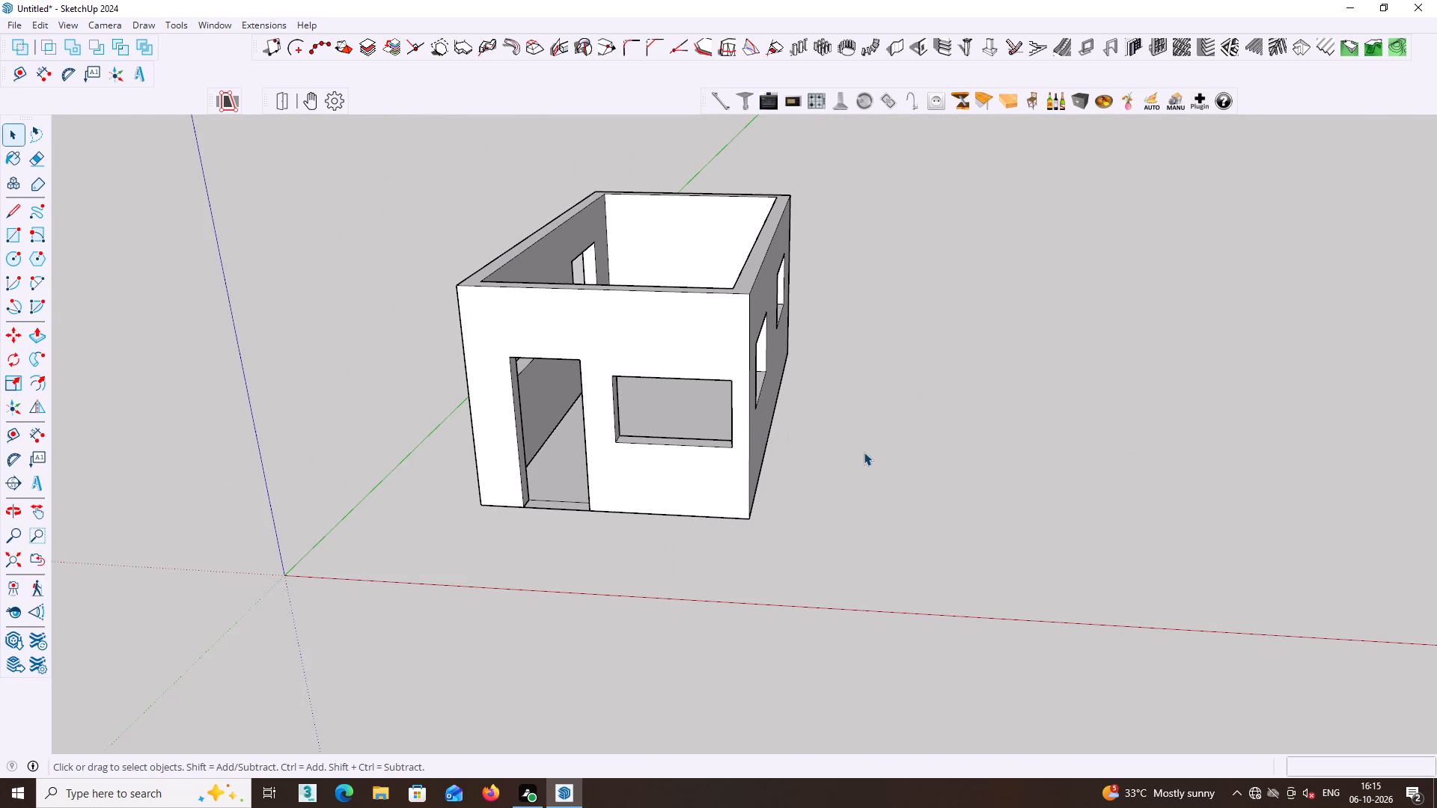
pyautogui.click(864, 452)
pyautogui.moveTo(851, 441); pyautogui.dragTo(855, 514, button='middle')
pyautogui.scroll(-2, 841, 513)
pyautogui.moveTo(772, 445); pyautogui.dragTo(831, 535, button='middle')
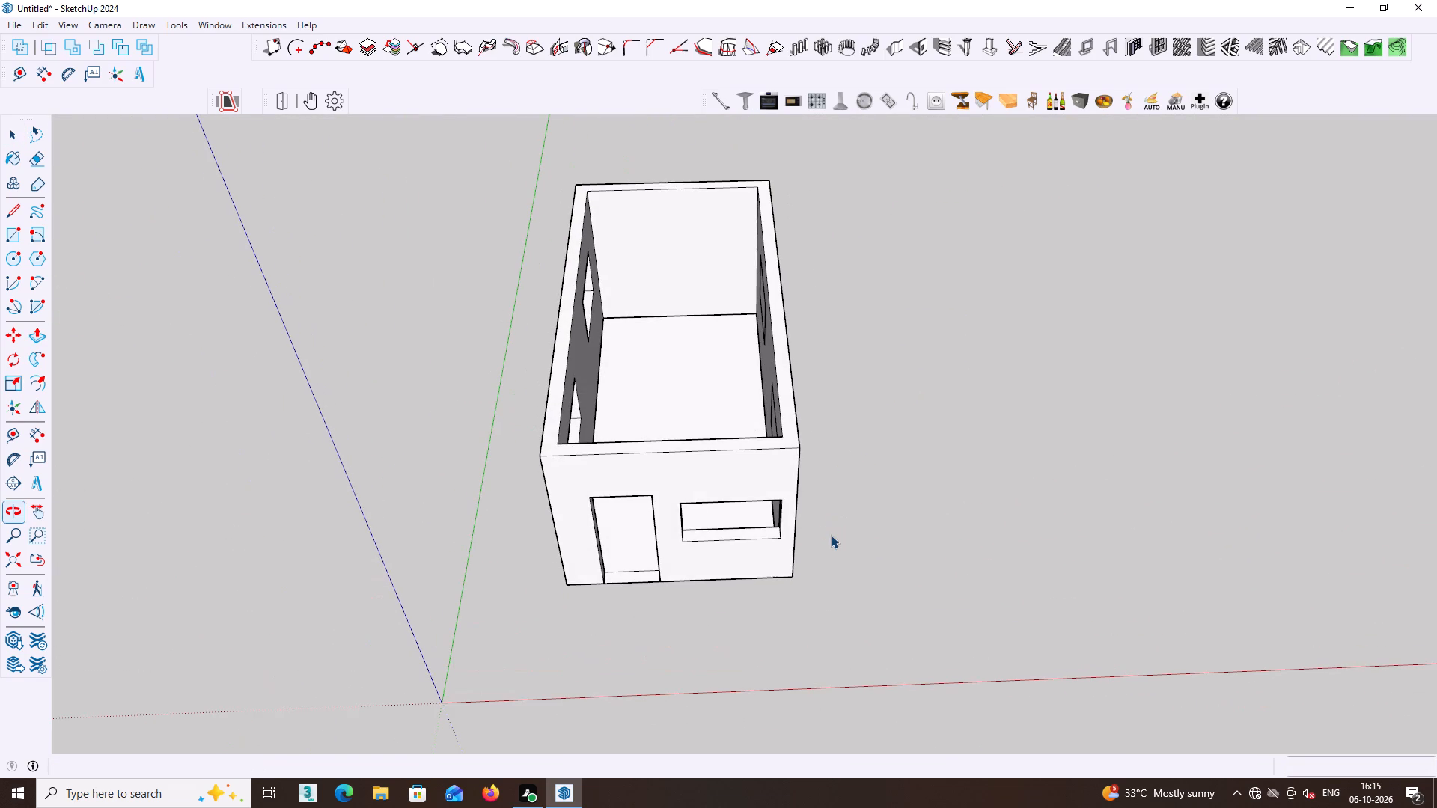
pyautogui.scroll(-3, 793, 471)
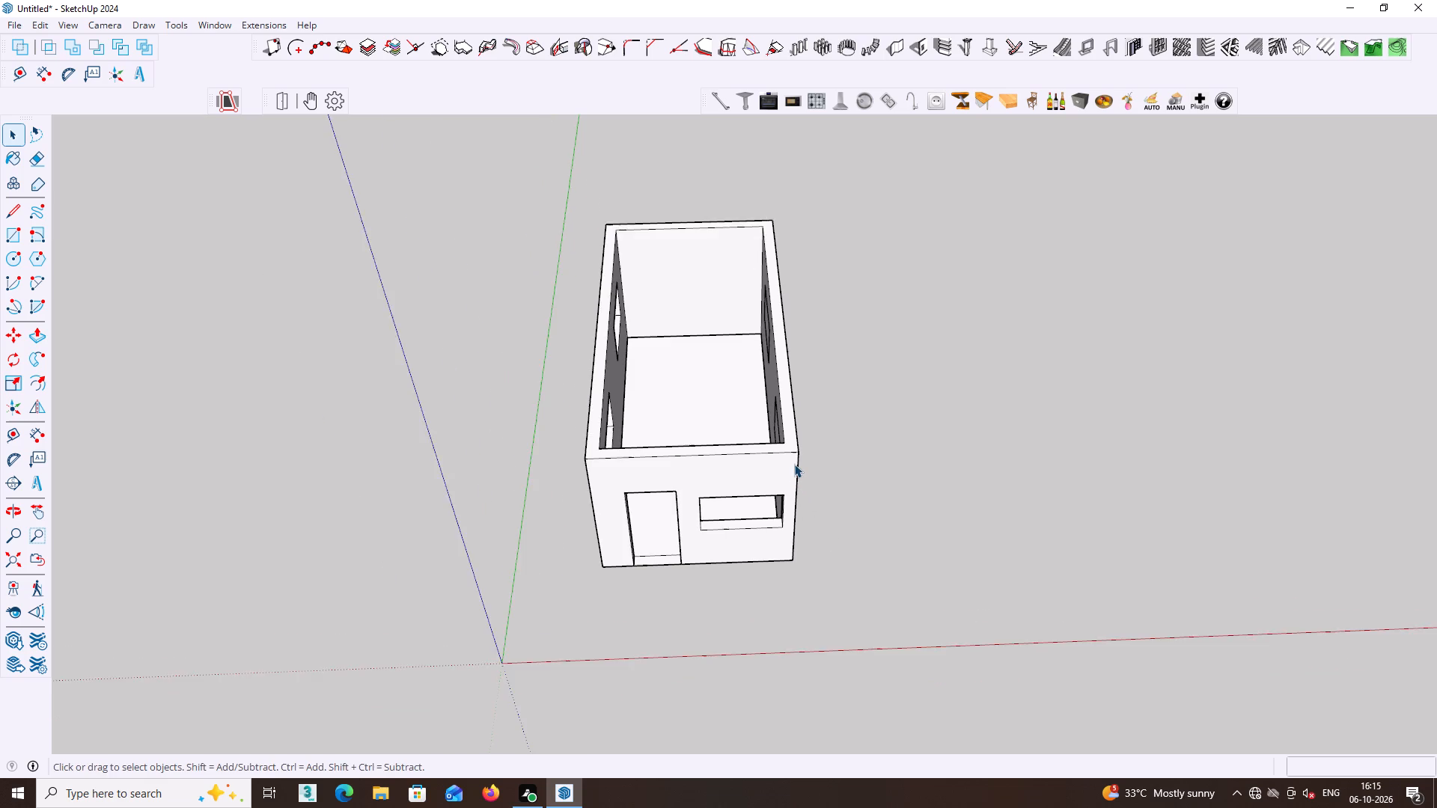
pyautogui.scroll(-1, 794, 464)
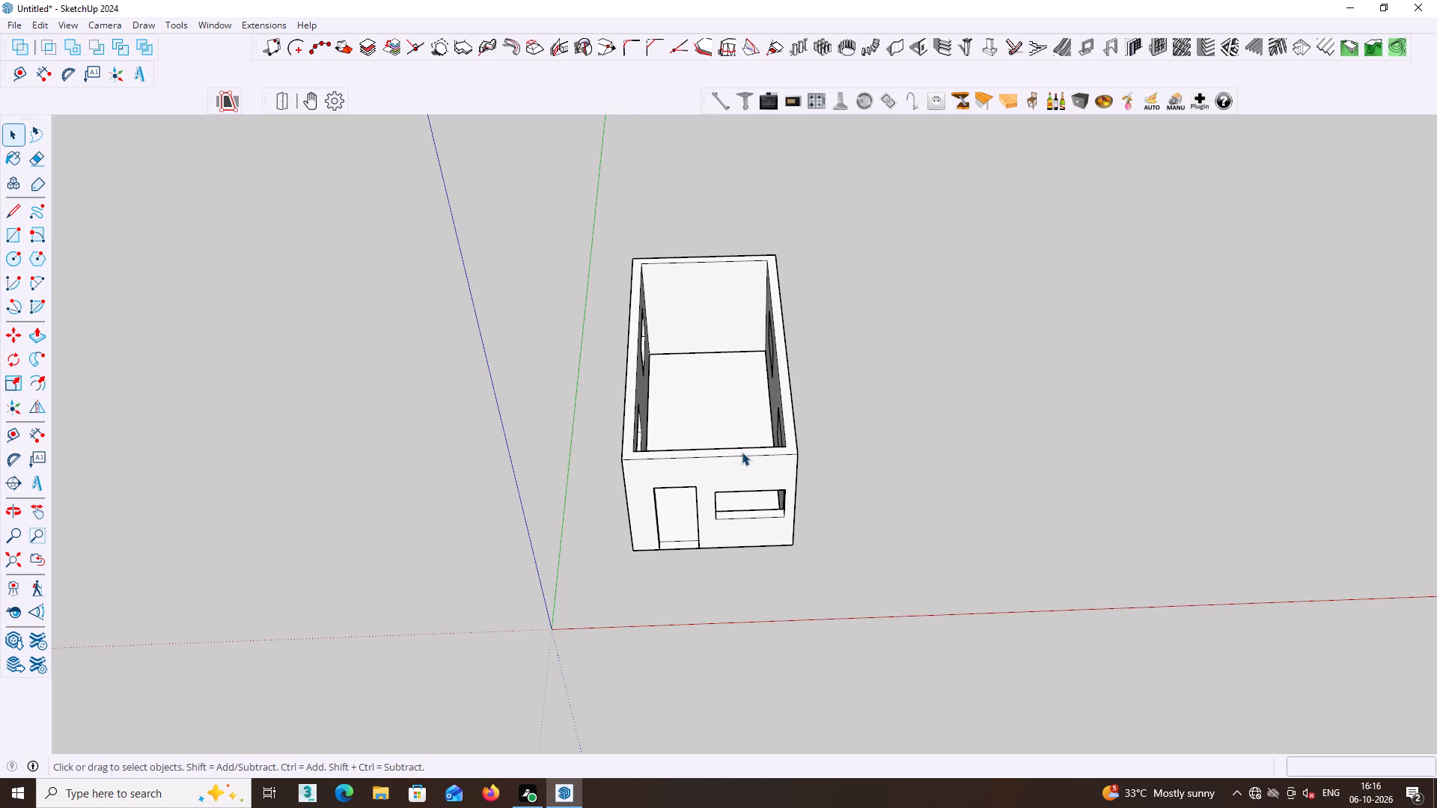
# Draw a rectangle of about 23' 1" by 12' across the wall tops, covering the ground floor from outer corner to outer corner.
pyautogui.moveTo(683, 420); pyautogui.dragTo(663, 361, button='middle')
pyautogui.middleClick(663, 361)
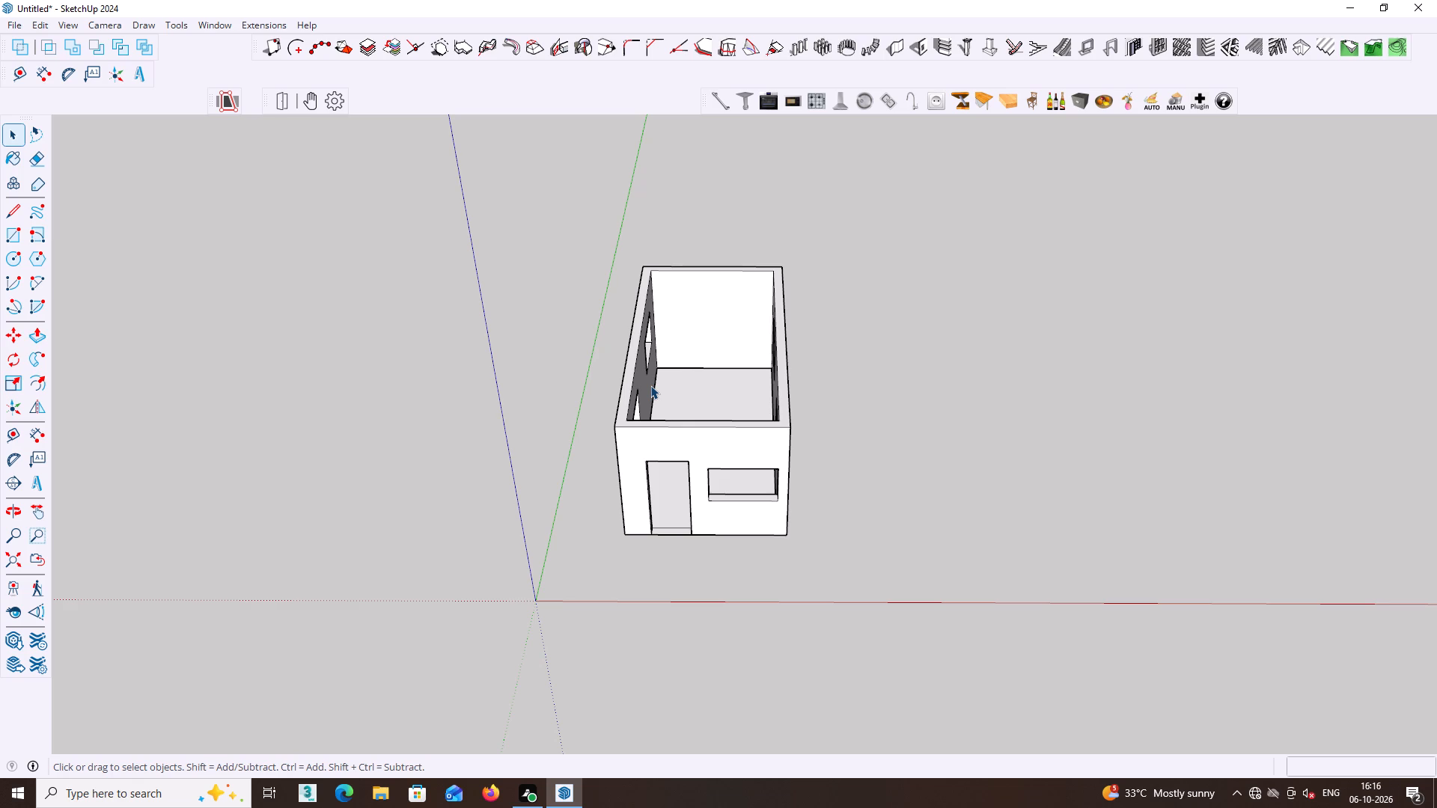
pyautogui.press('r')
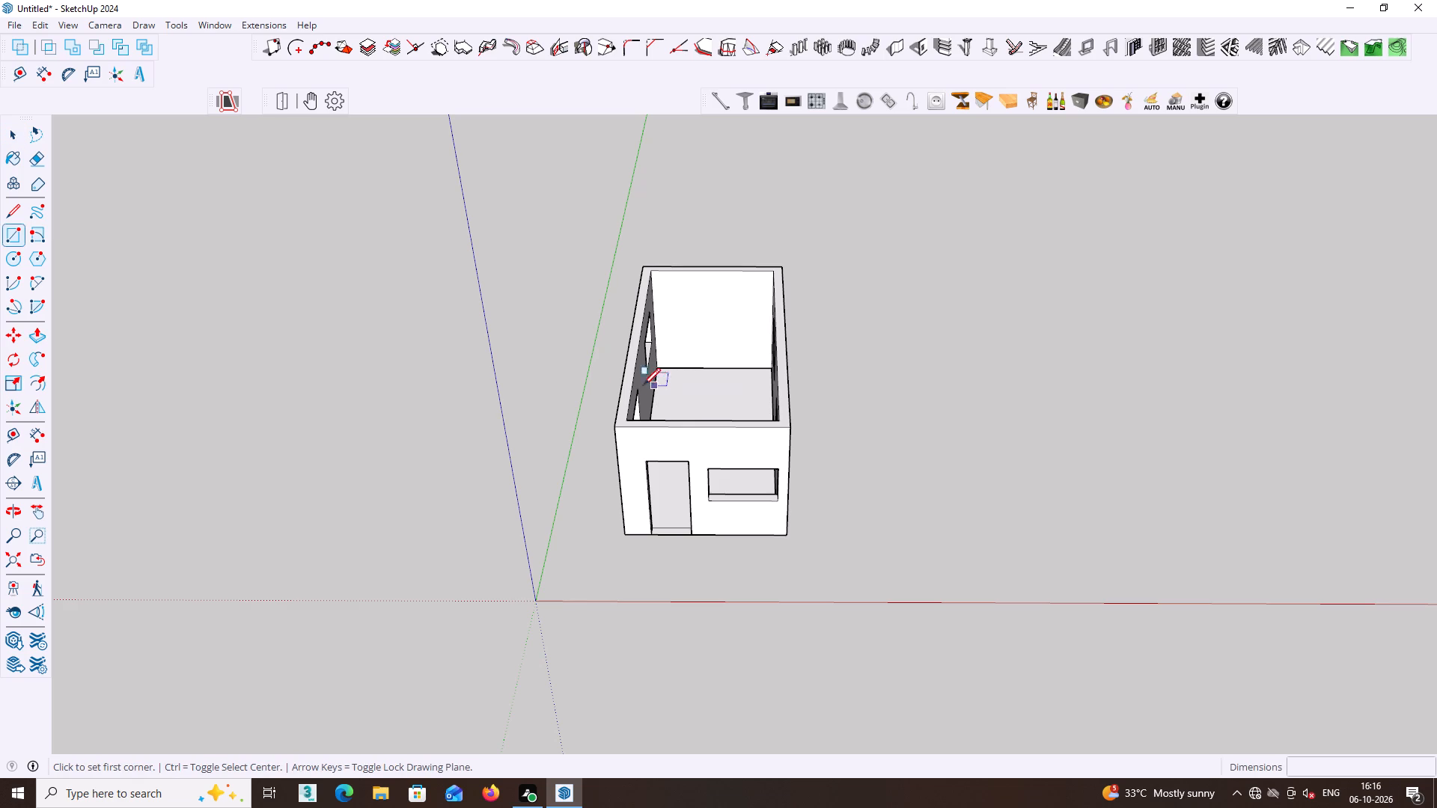
pyautogui.click(642, 265)
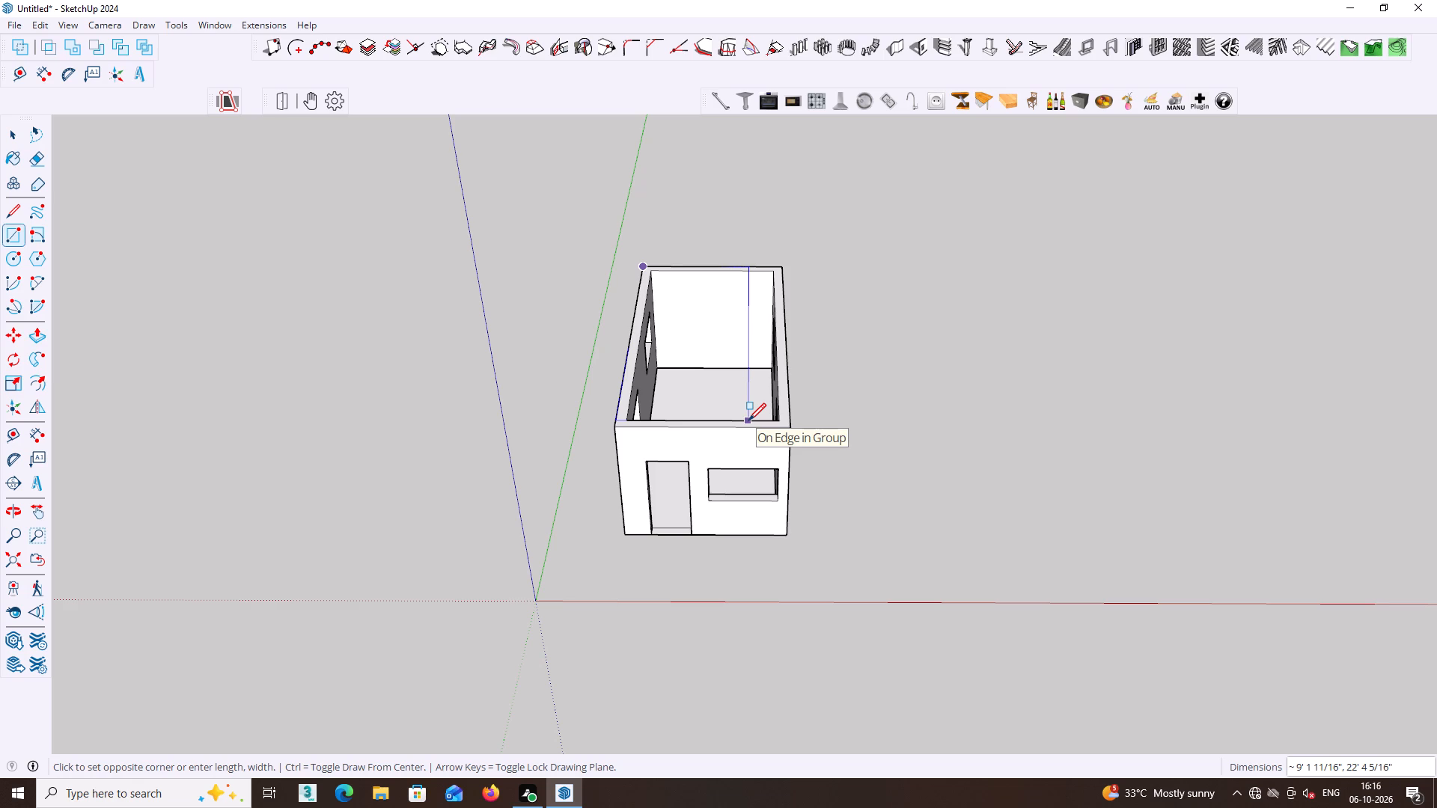
pyautogui.click(791, 426)
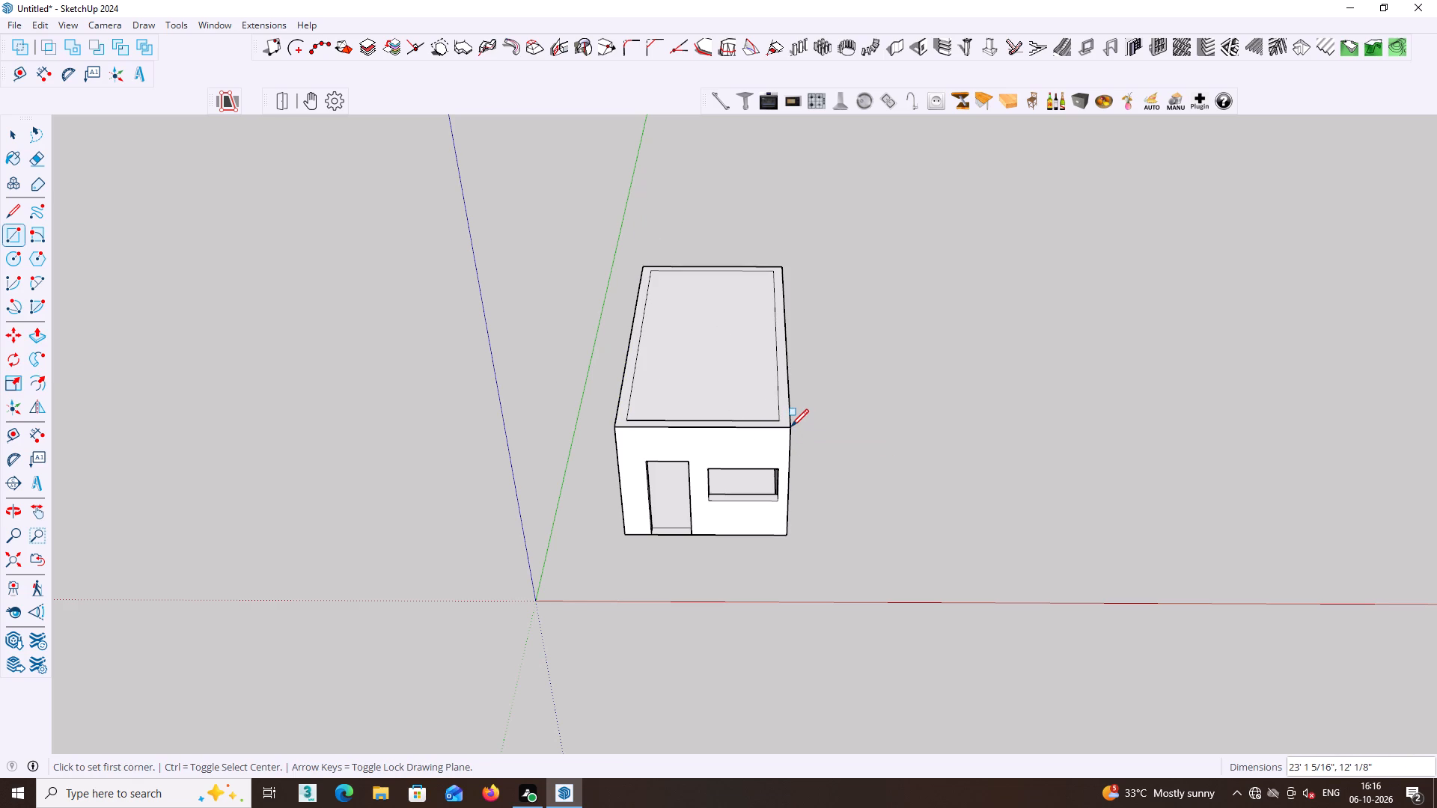
# Extrude the roof face upward 4.5" to form the slab over the ground floor.
pyautogui.press('space')
pyautogui.click(727, 394)
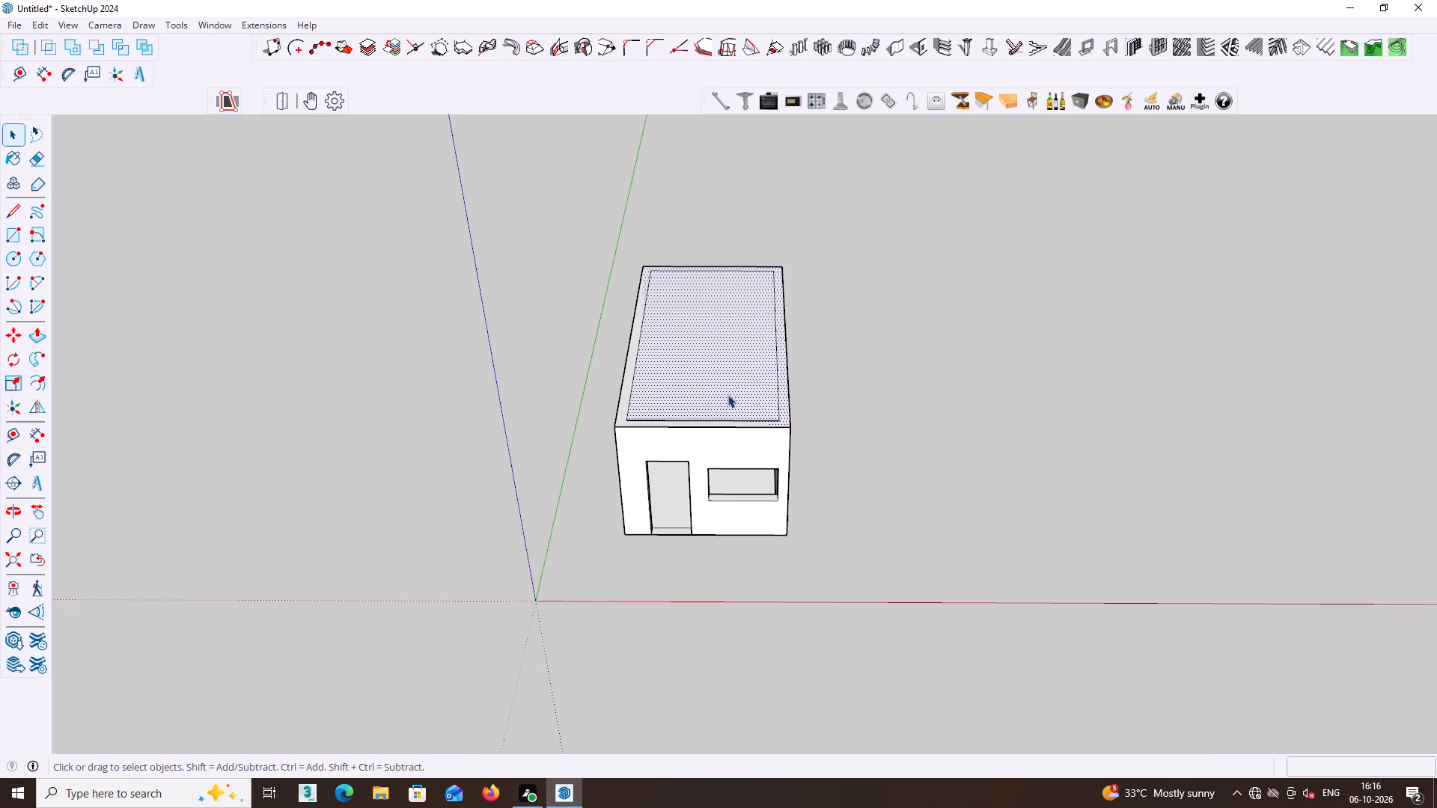
pyautogui.press('p')
pyautogui.click(727, 394)
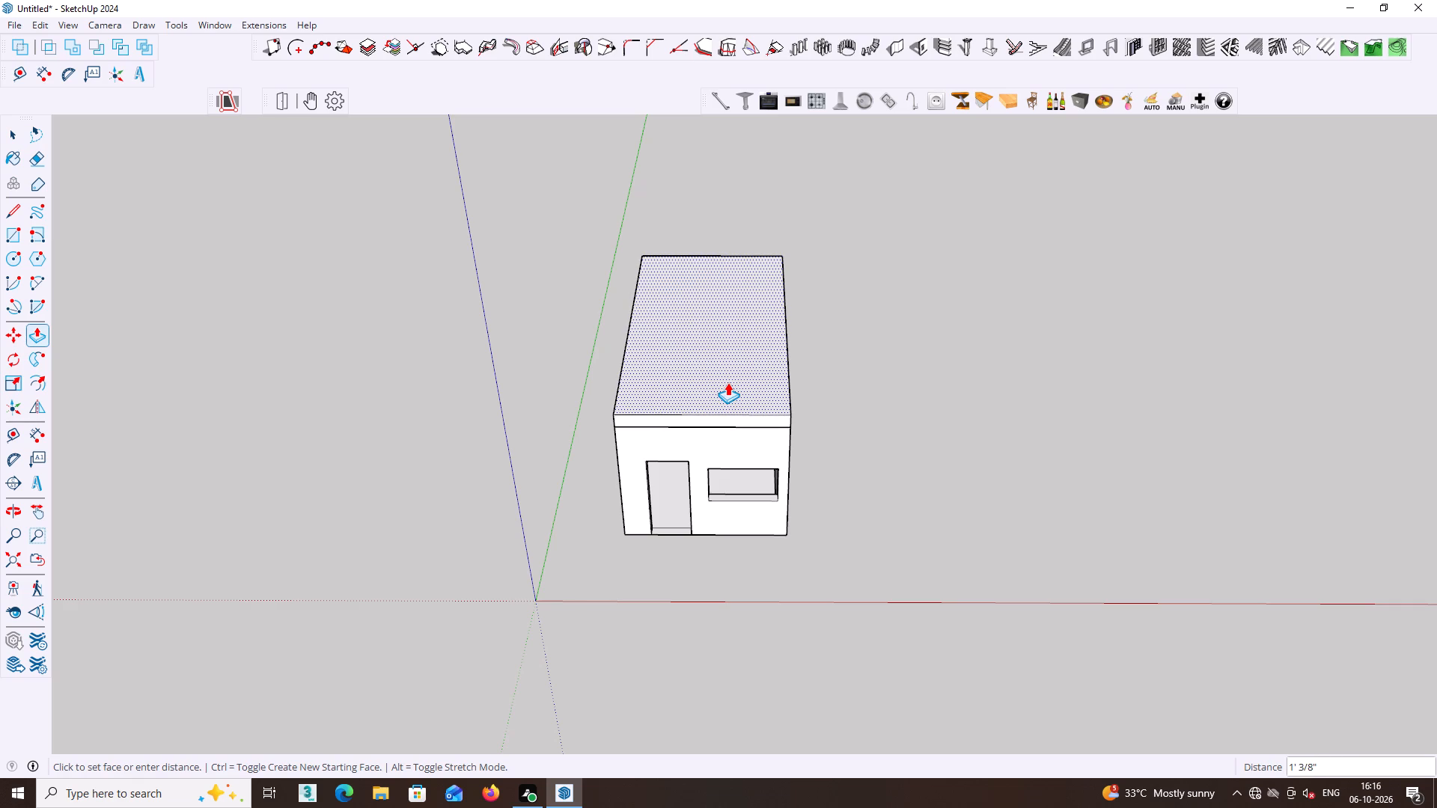
pyautogui.write('4.5')
pyautogui.press('Return')
# Examine the roof slab and the wall openings from the corner between the door wall and the long window wall.
pyautogui.scroll(4, 533, 450)
pyautogui.moveTo(619, 431); pyautogui.dragTo(921, 445, button='middle')
pyautogui.scroll(3, 847, 419)
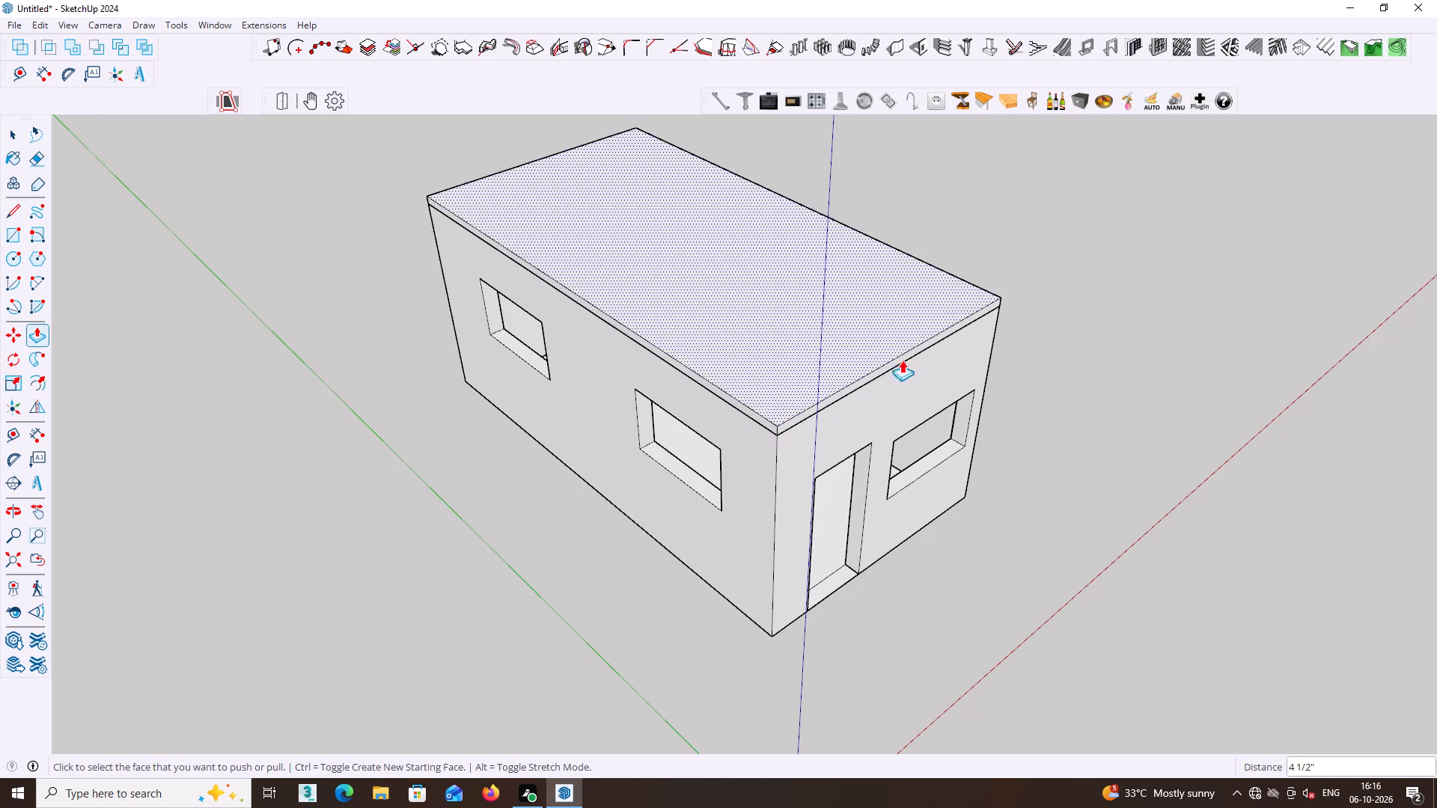
pyautogui.moveTo(1016, 253); pyautogui.dragTo(873, 260, button='middle')
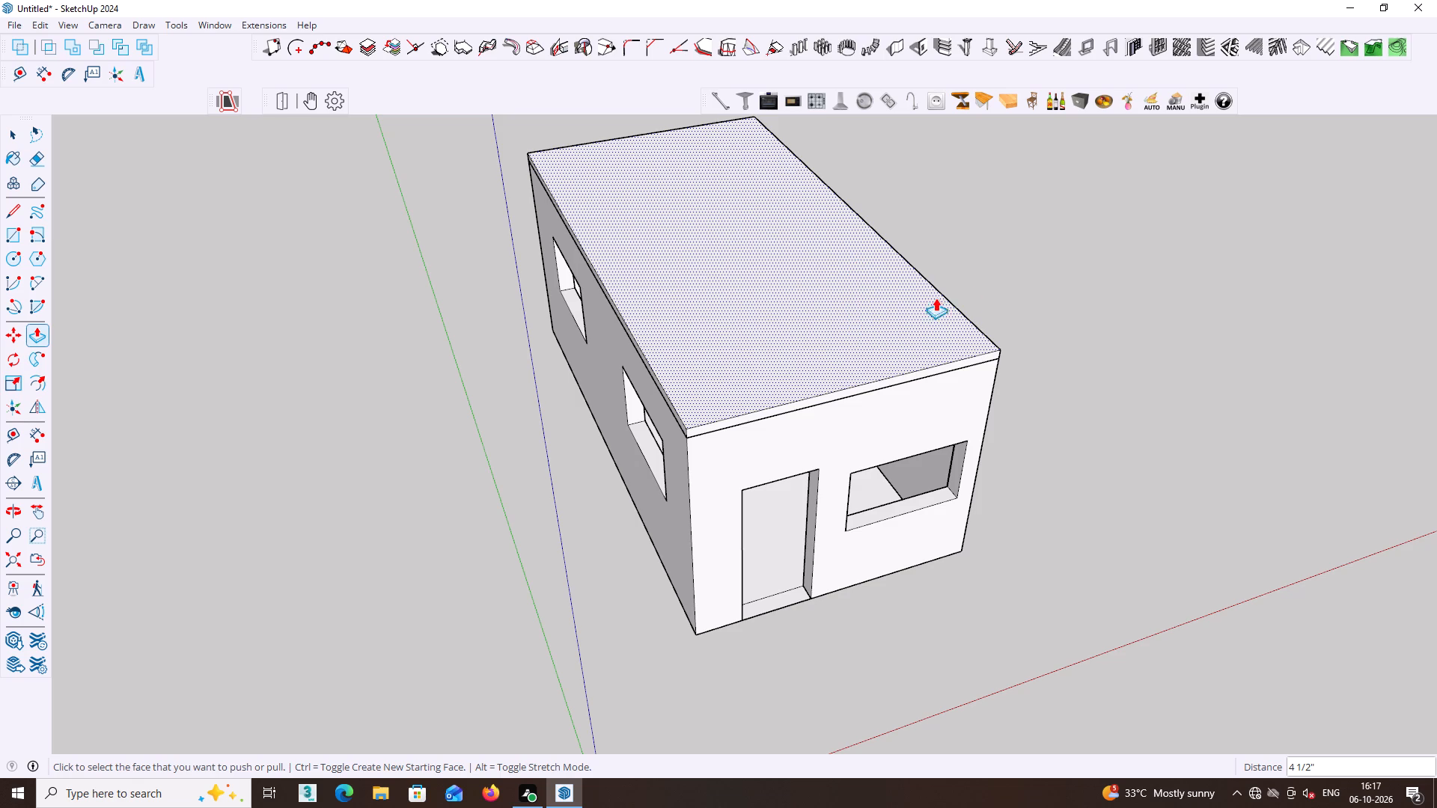
pyautogui.moveTo(1058, 283); pyautogui.dragTo(1110, 236, button='middle')
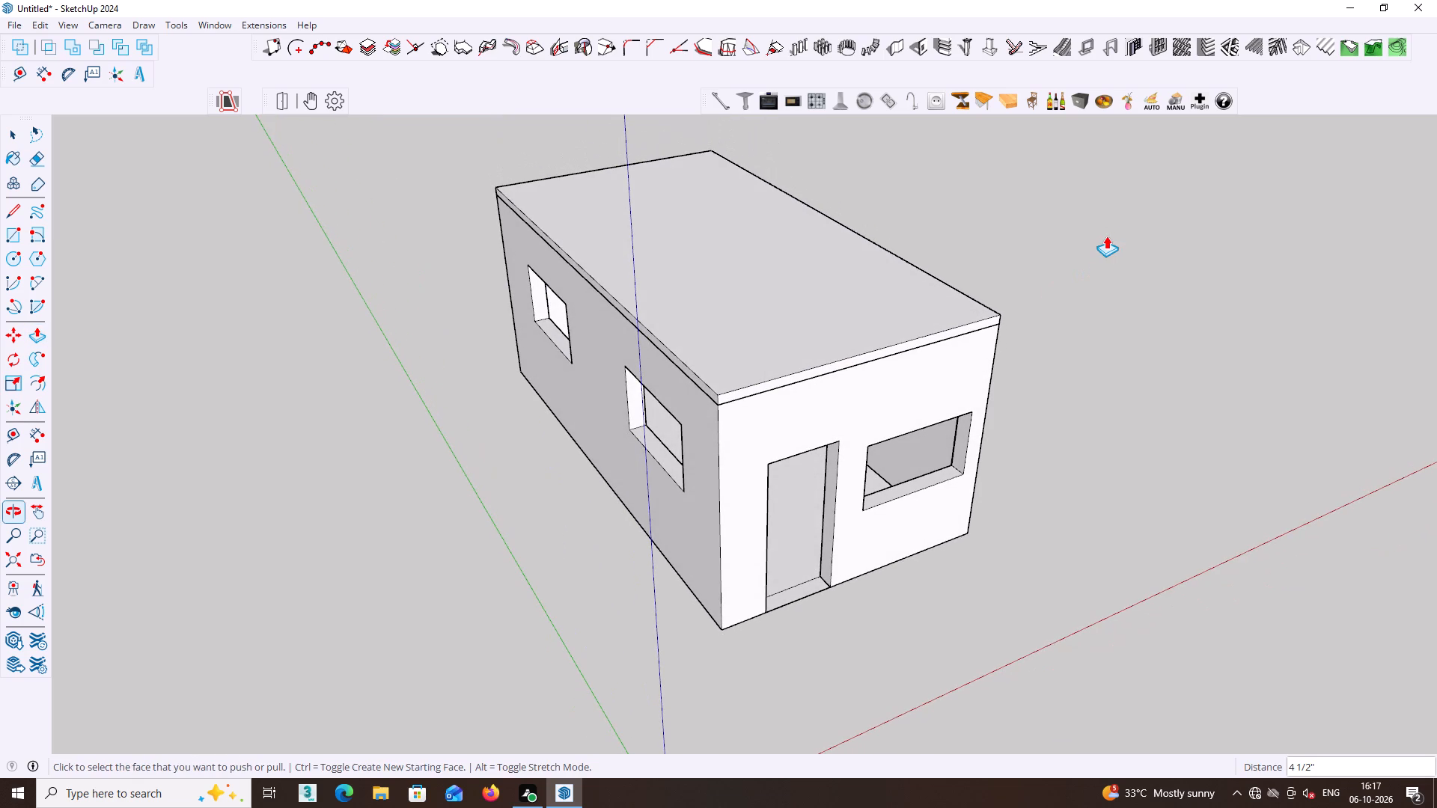
pyautogui.scroll(-3, 1106, 237)
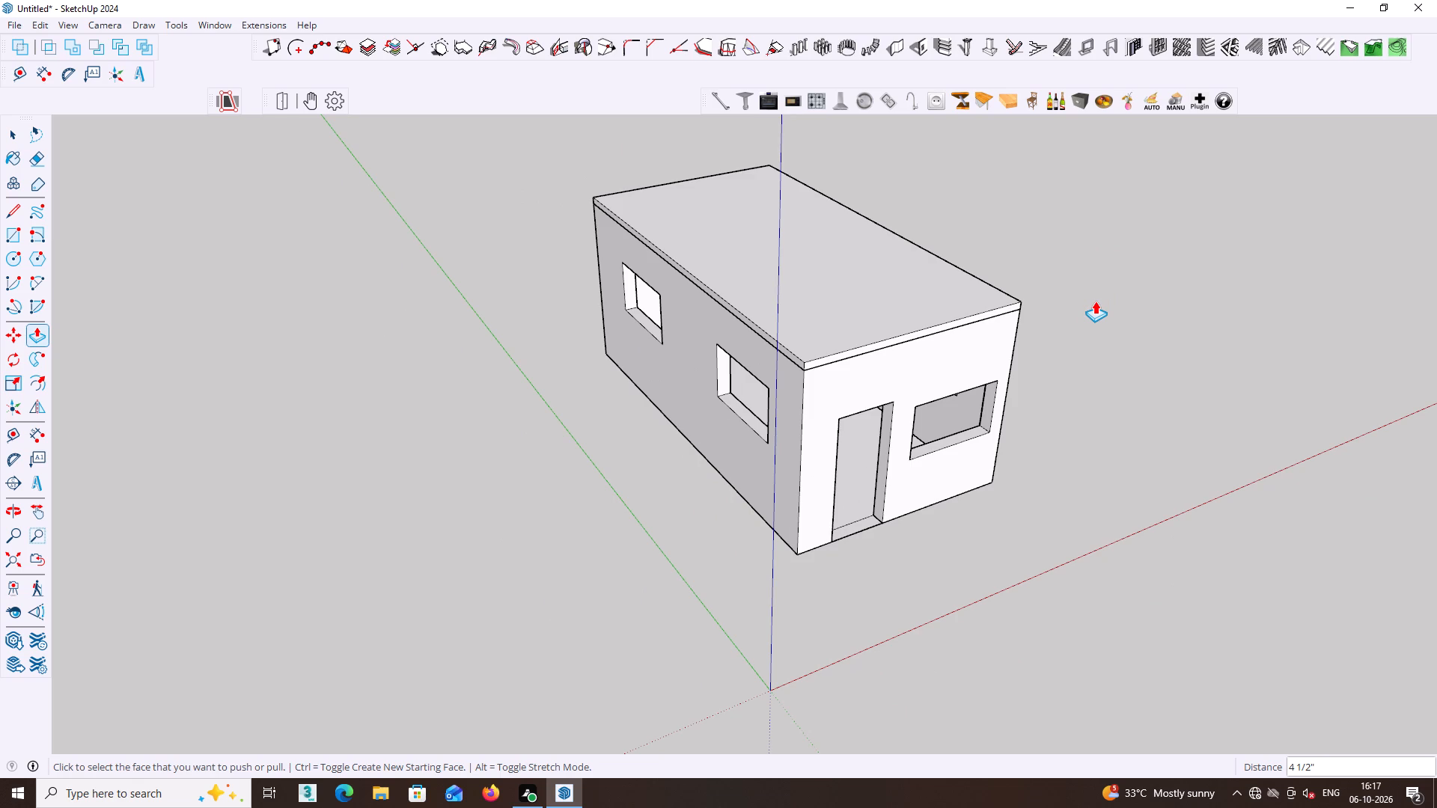
pyautogui.moveTo(1095, 301); pyautogui.dragTo(1013, 281, button='middle')
pyautogui.middleClick(1007, 280)
pyautogui.middleClick(1007, 280)
pyautogui.moveTo(1007, 280); pyautogui.dragTo(1017, 281, button='middle')
pyautogui.moveTo(1022, 282); pyautogui.dragTo(1054, 290, button='middle')
pyautogui.moveTo(877, 335); pyautogui.dragTo(926, 325, button='middle')
pyautogui.moveTo(947, 321); pyautogui.dragTo(954, 312, button='middle')
pyautogui.scroll(1, 954, 312)
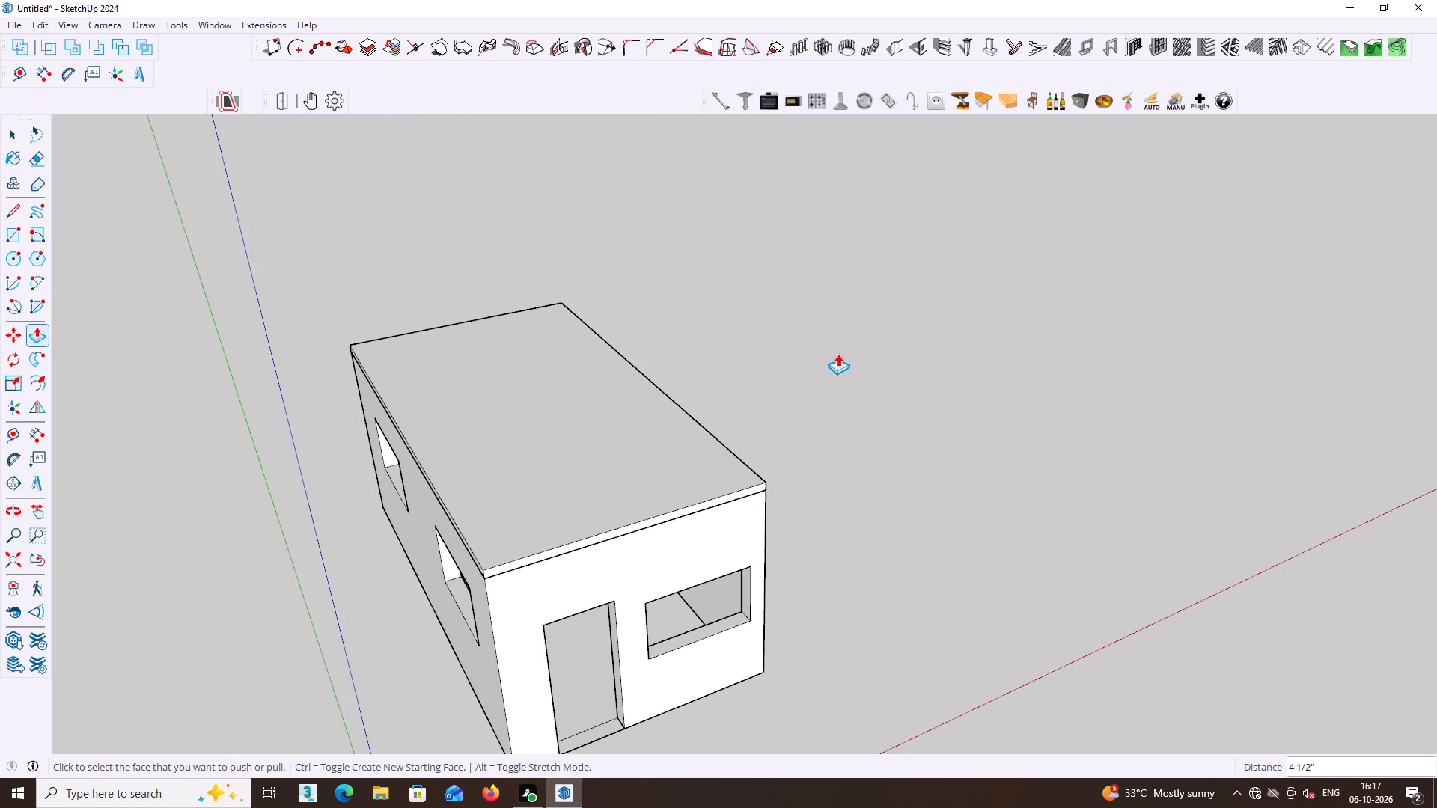
pyautogui.moveTo(838, 353); pyautogui.dragTo(963, 316, button='middle')
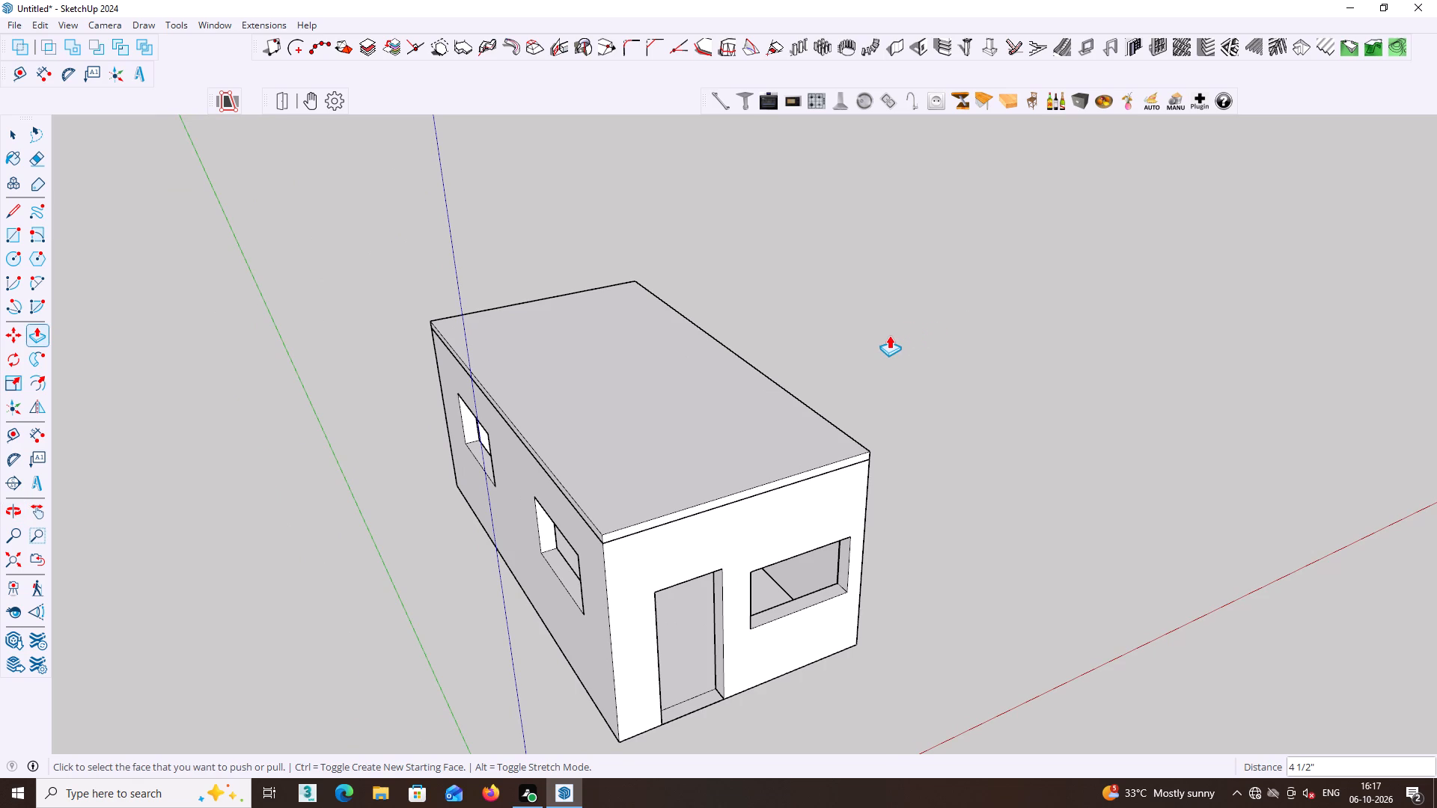
# Split the roof slab's top face in half with a crosswise line joining the midpoints of its two long edges.
pyautogui.press('space')
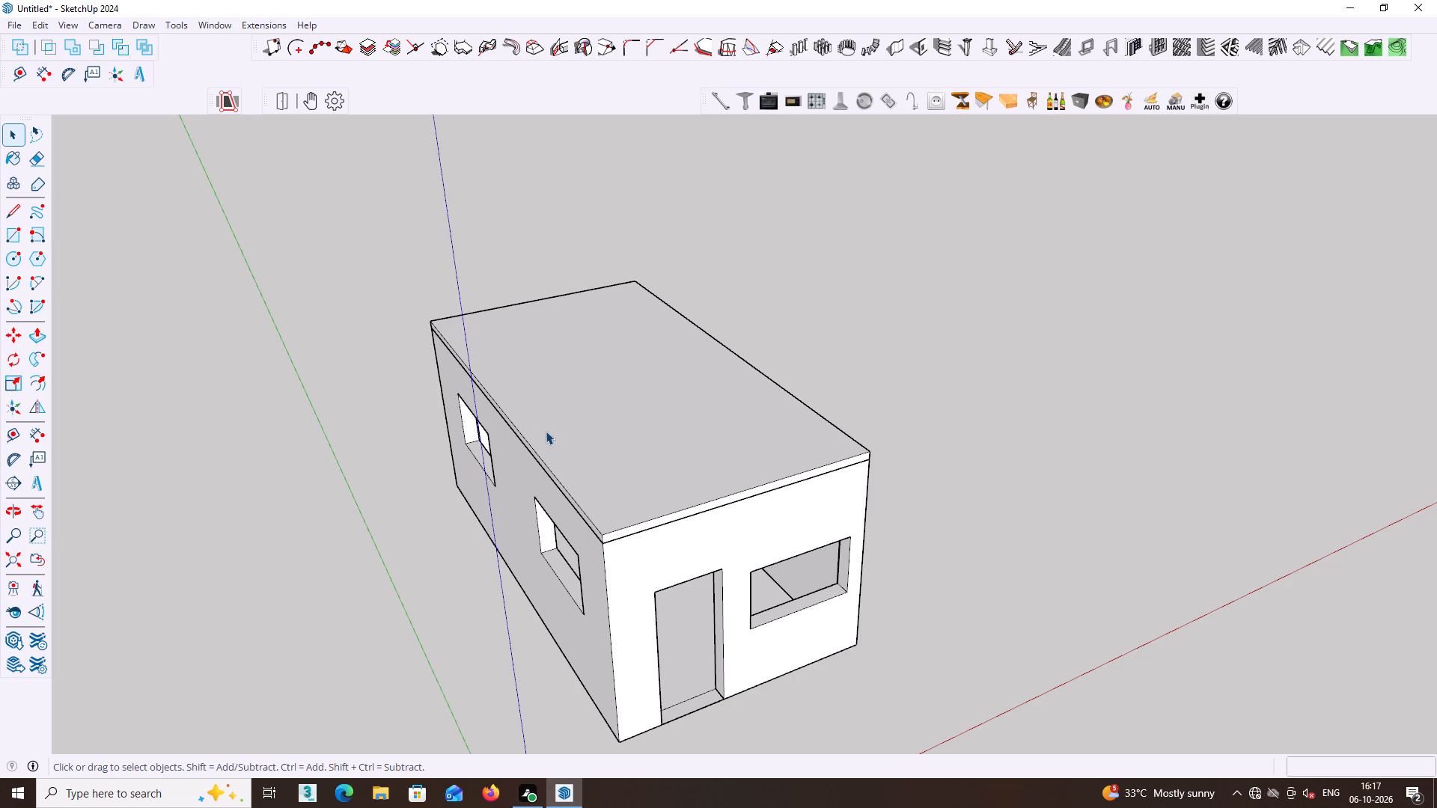
pyautogui.press('l')
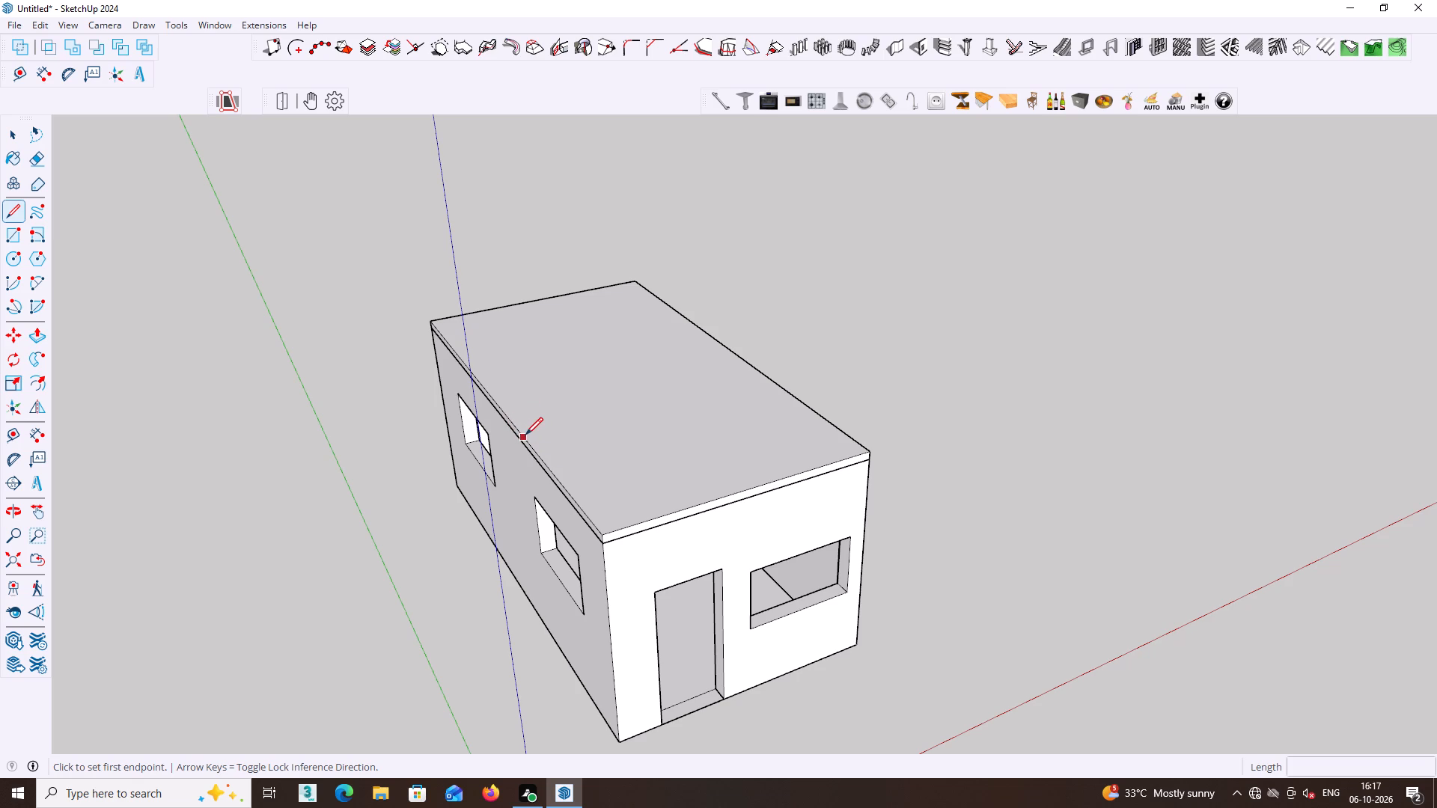
pyautogui.moveTo(523, 437); pyautogui.dragTo(512, 495, button='middle')
pyautogui.middleClick(508, 533)
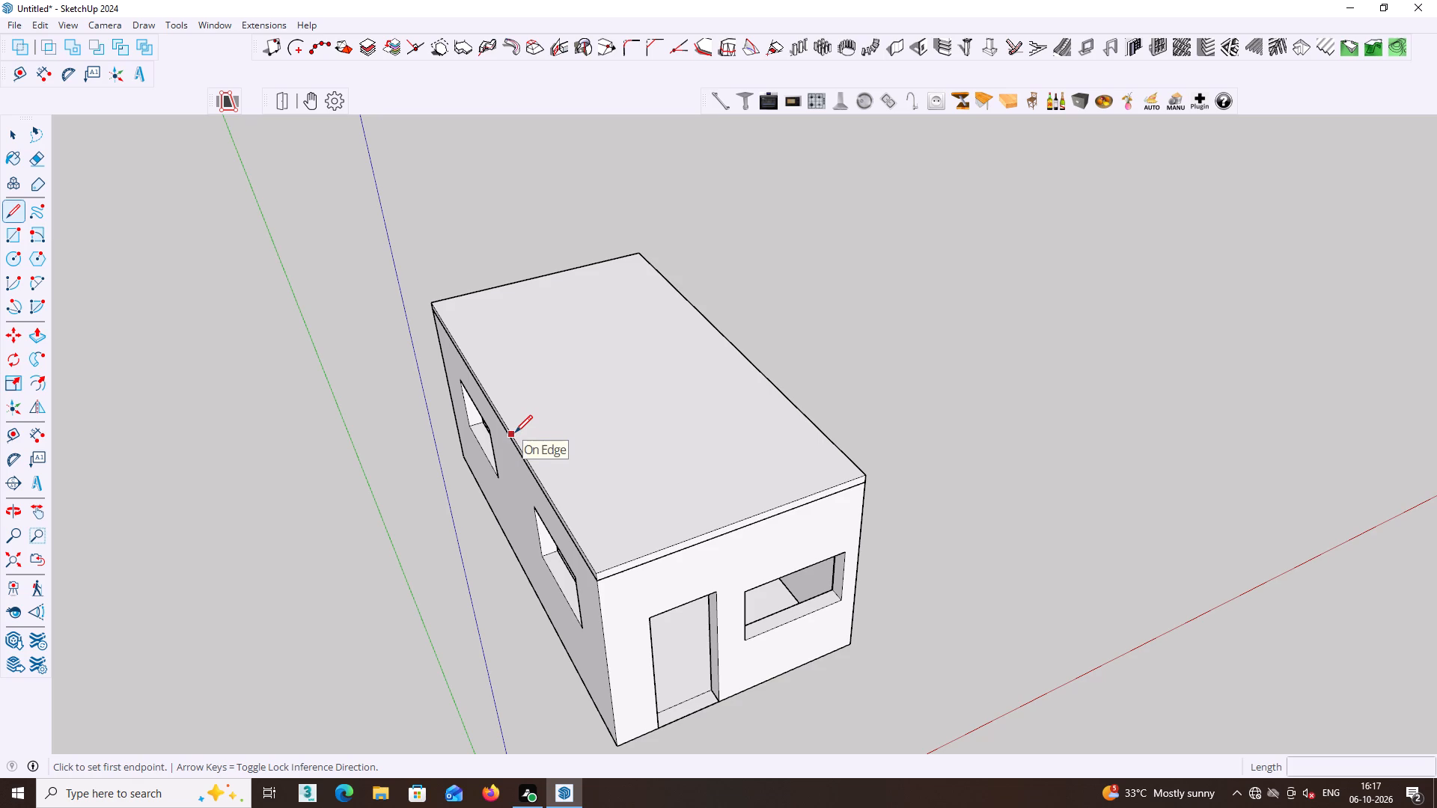
pyautogui.click(515, 432)
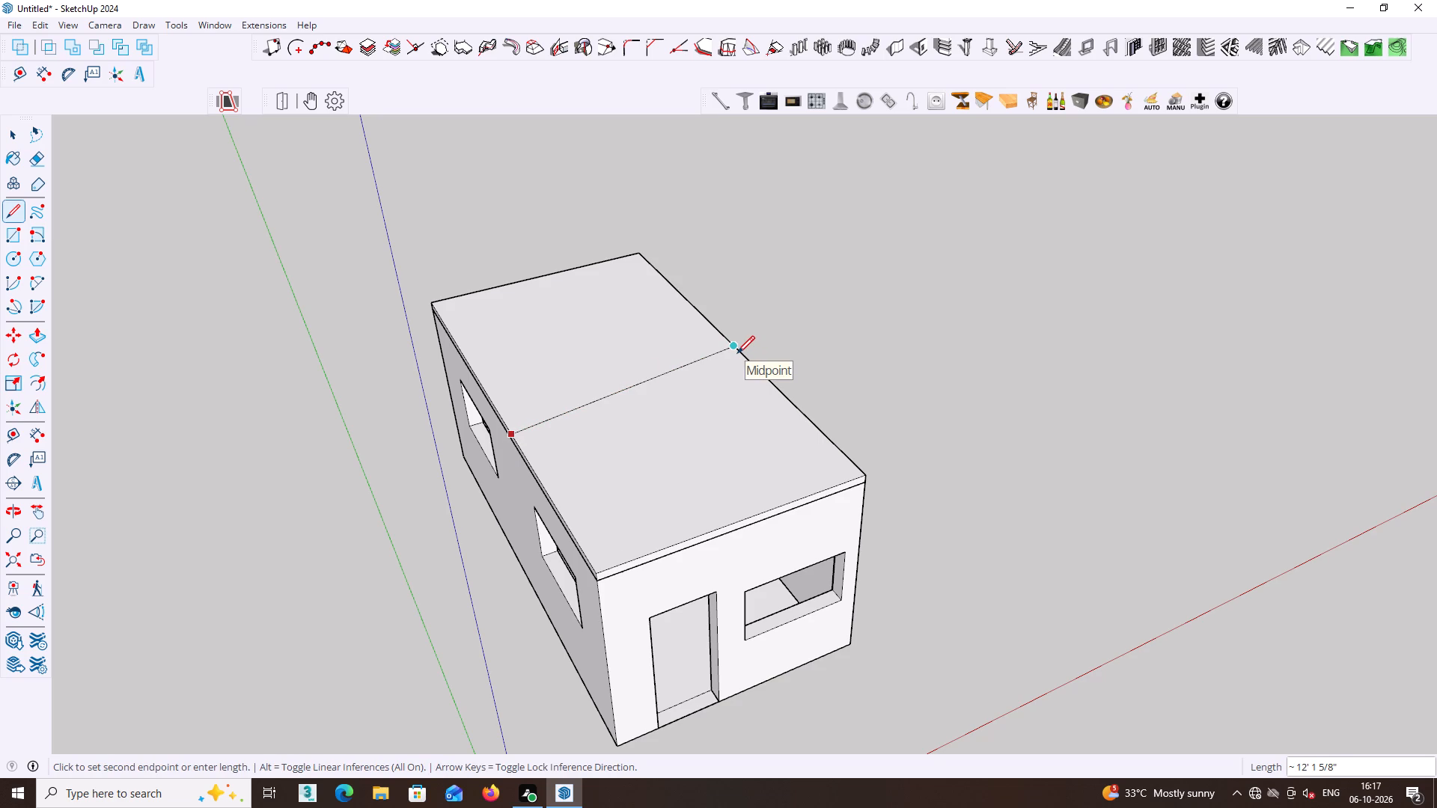
pyautogui.press('Escape')
pyautogui.click(733, 345)
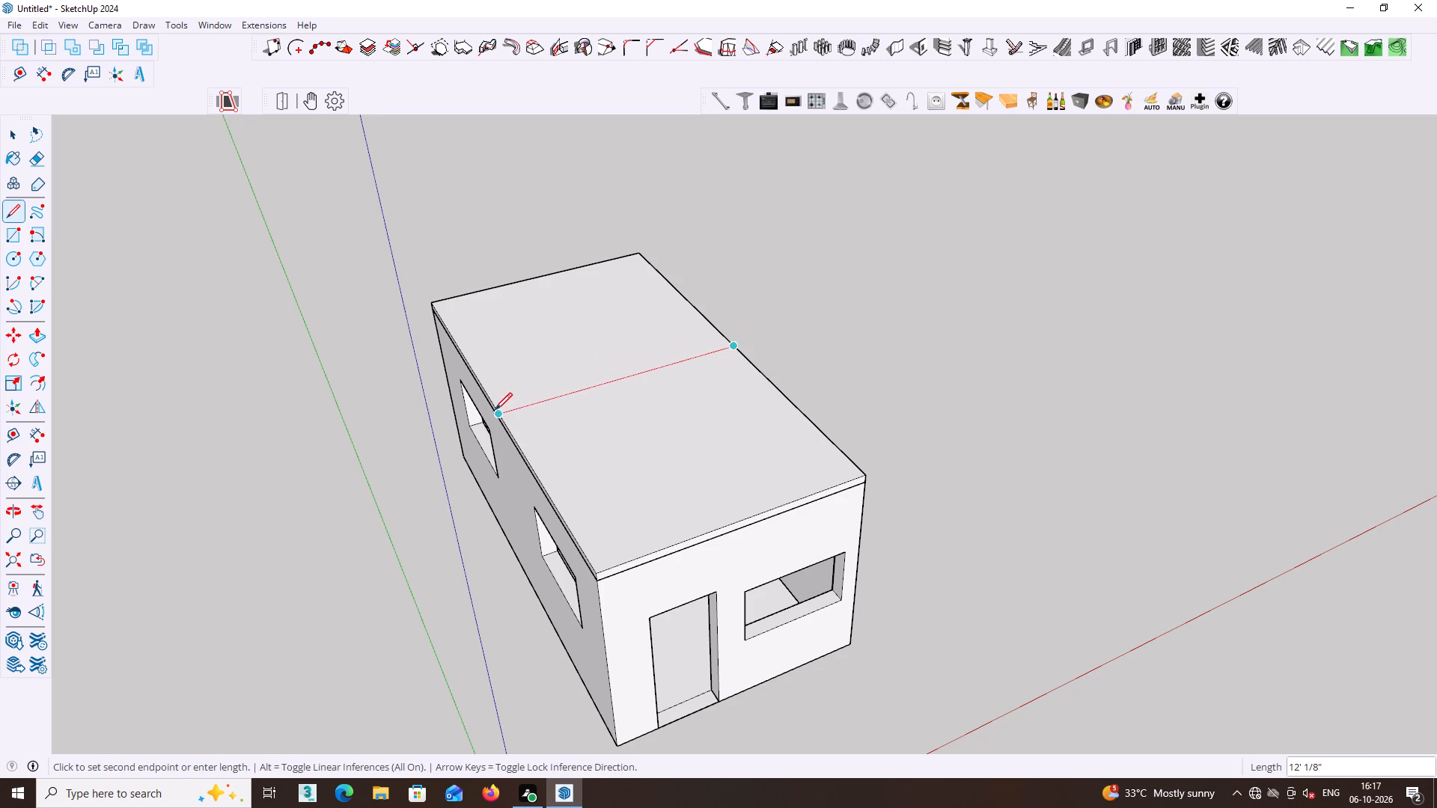
pyautogui.click(499, 413)
pyautogui.press('space')
# Examine the divided roof slab and the house from the door side and the long window side.
pyautogui.moveTo(513, 477); pyautogui.dragTo(537, 468, button='middle')
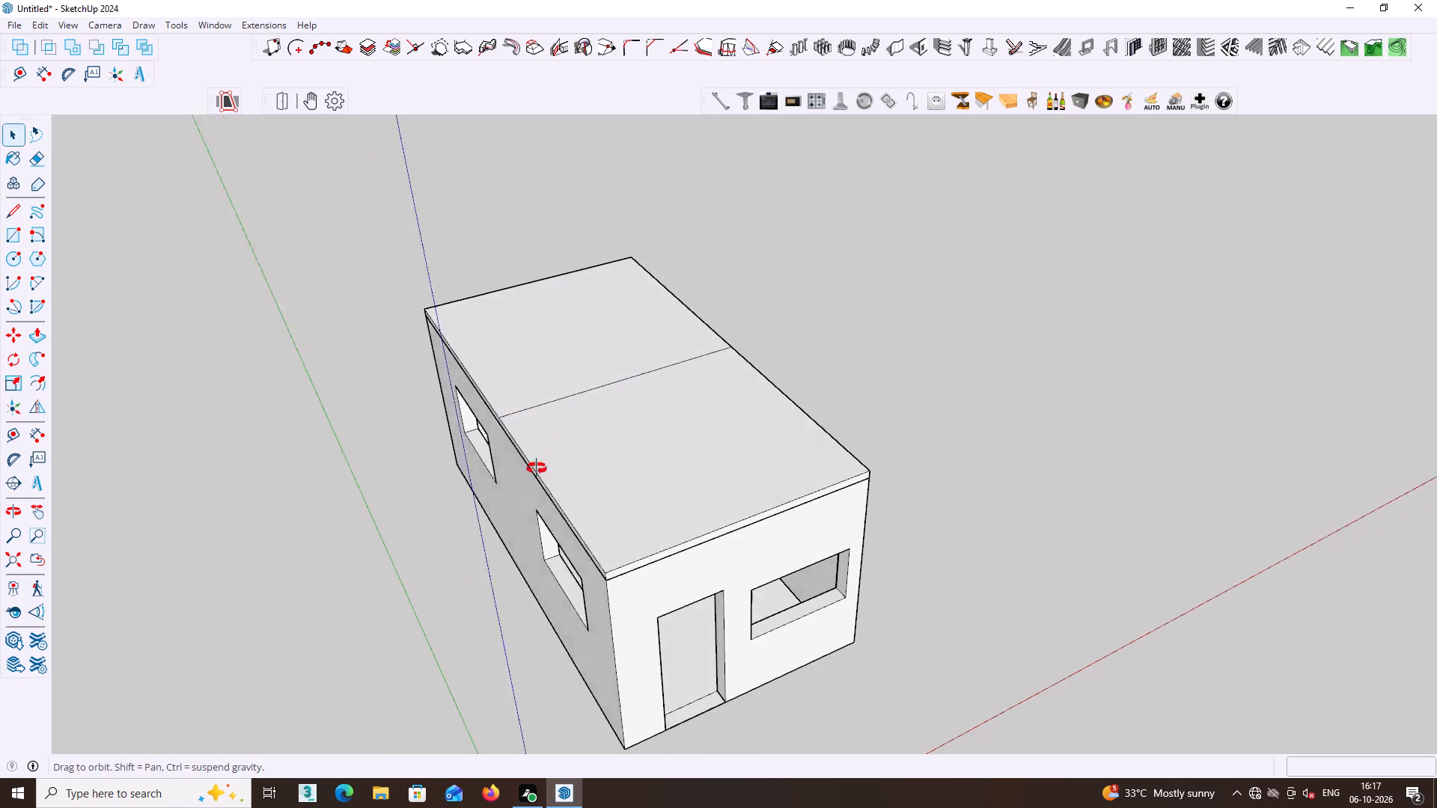
pyautogui.moveTo(537, 468); pyautogui.dragTo(592, 446, button='middle')
pyautogui.scroll(-2, 627, 447)
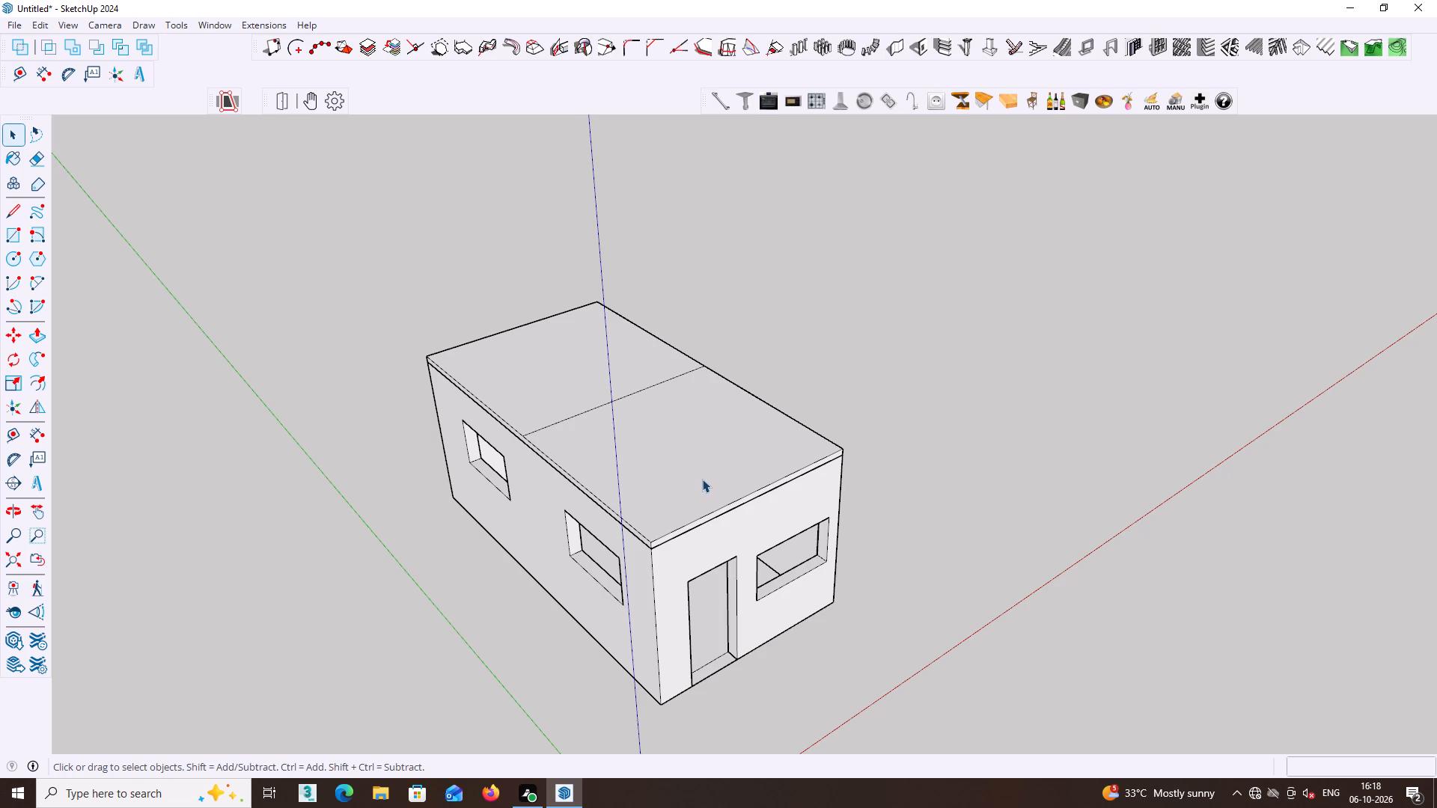
pyautogui.middleClick(706, 479)
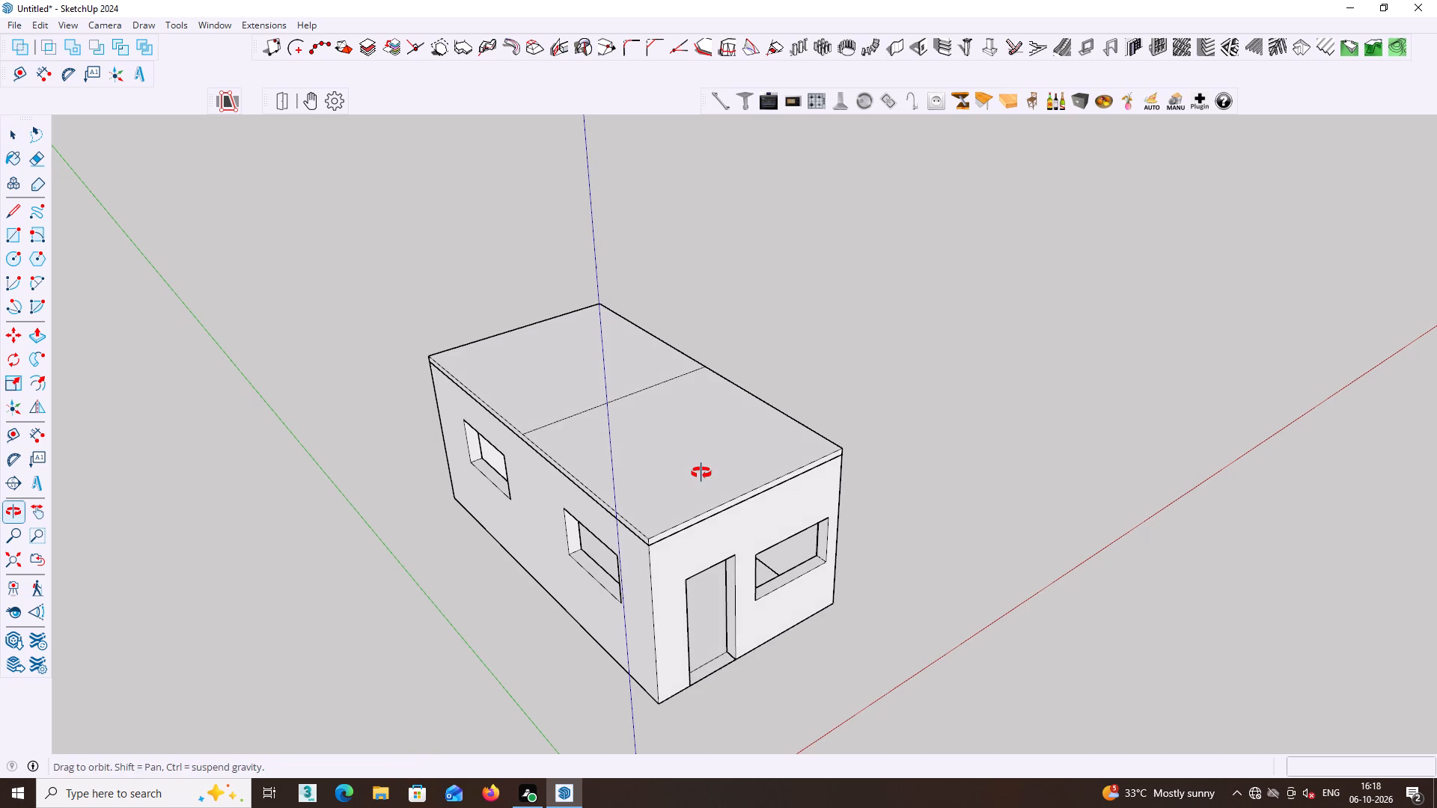
pyautogui.middleClick(701, 473)
pyautogui.moveTo(701, 471); pyautogui.dragTo(706, 465, button='middle')
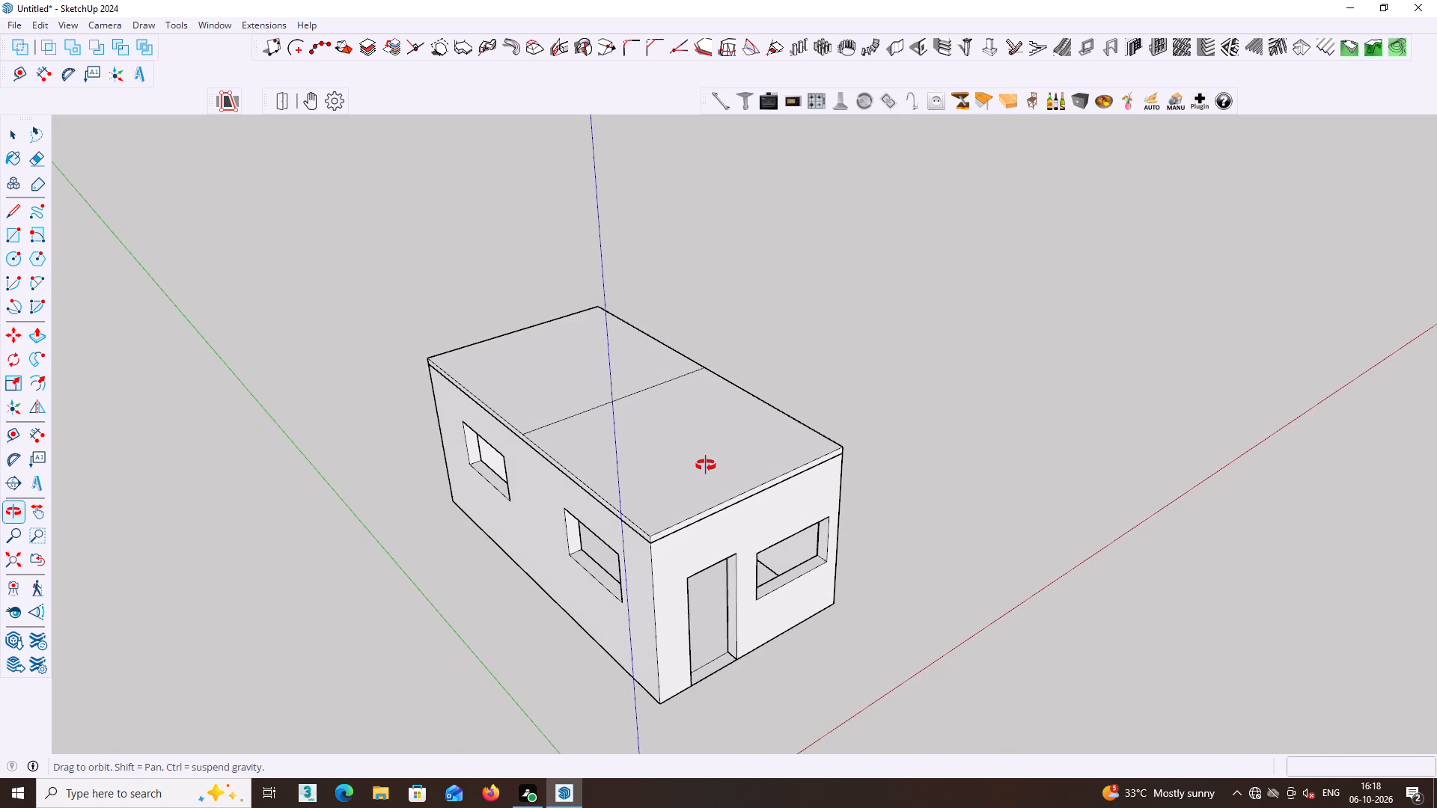
pyautogui.moveTo(706, 465); pyautogui.dragTo(716, 456, button='middle')
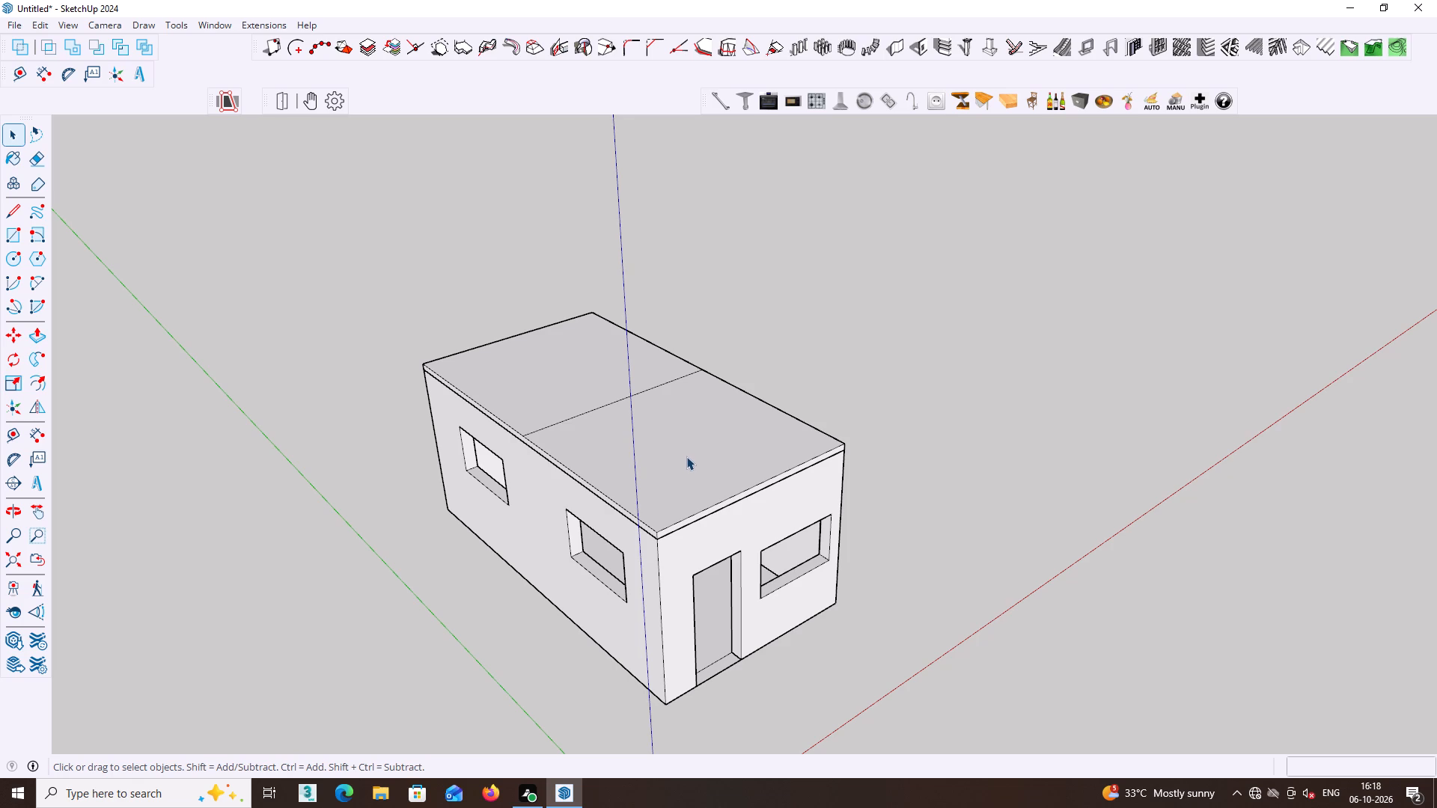
pyautogui.scroll(-6, 686, 456)
pyautogui.moveTo(805, 423); pyautogui.dragTo(695, 429, button='middle')
pyautogui.moveTo(811, 406); pyautogui.dragTo(753, 417, button='middle')
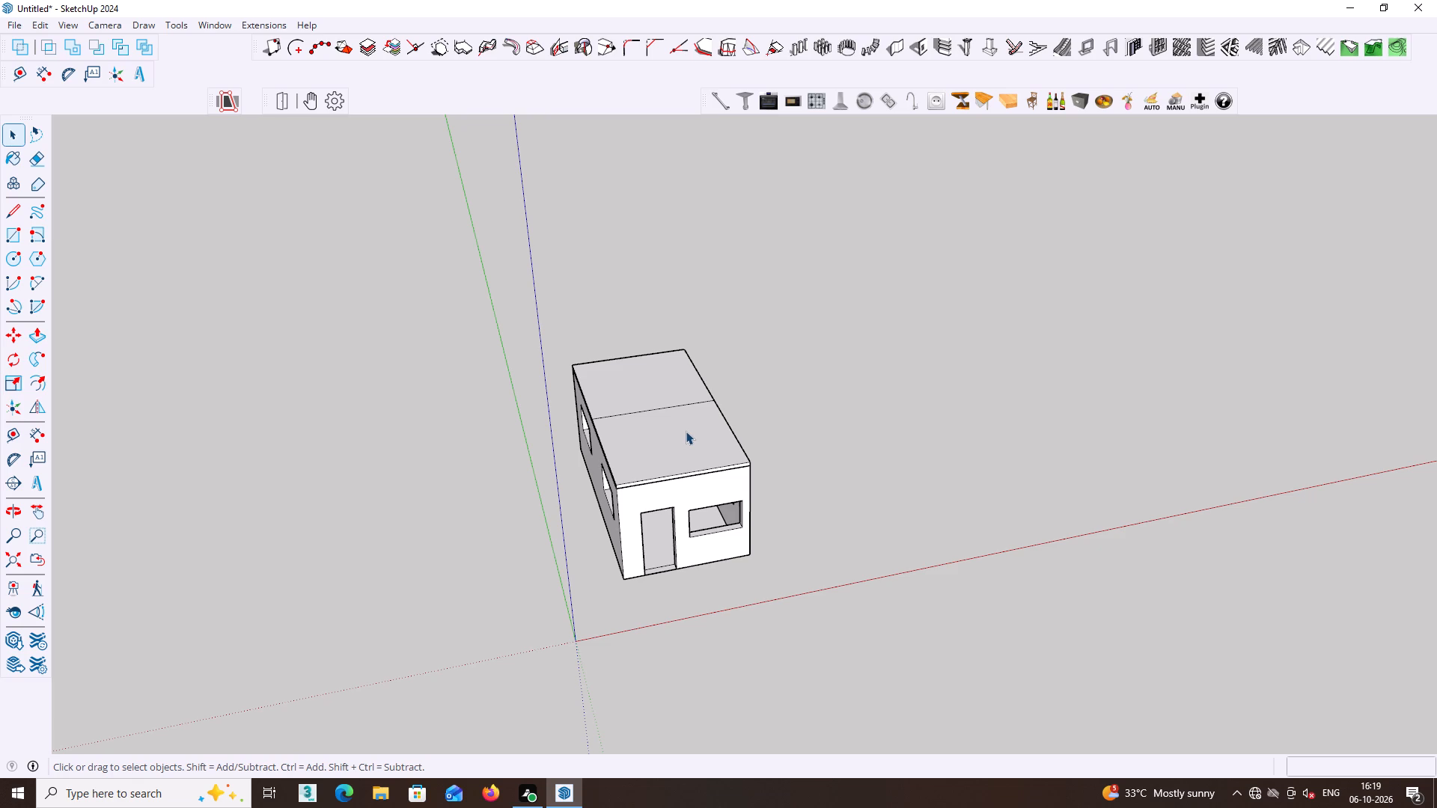
pyautogui.moveTo(667, 441); pyautogui.dragTo(751, 428, button='middle')
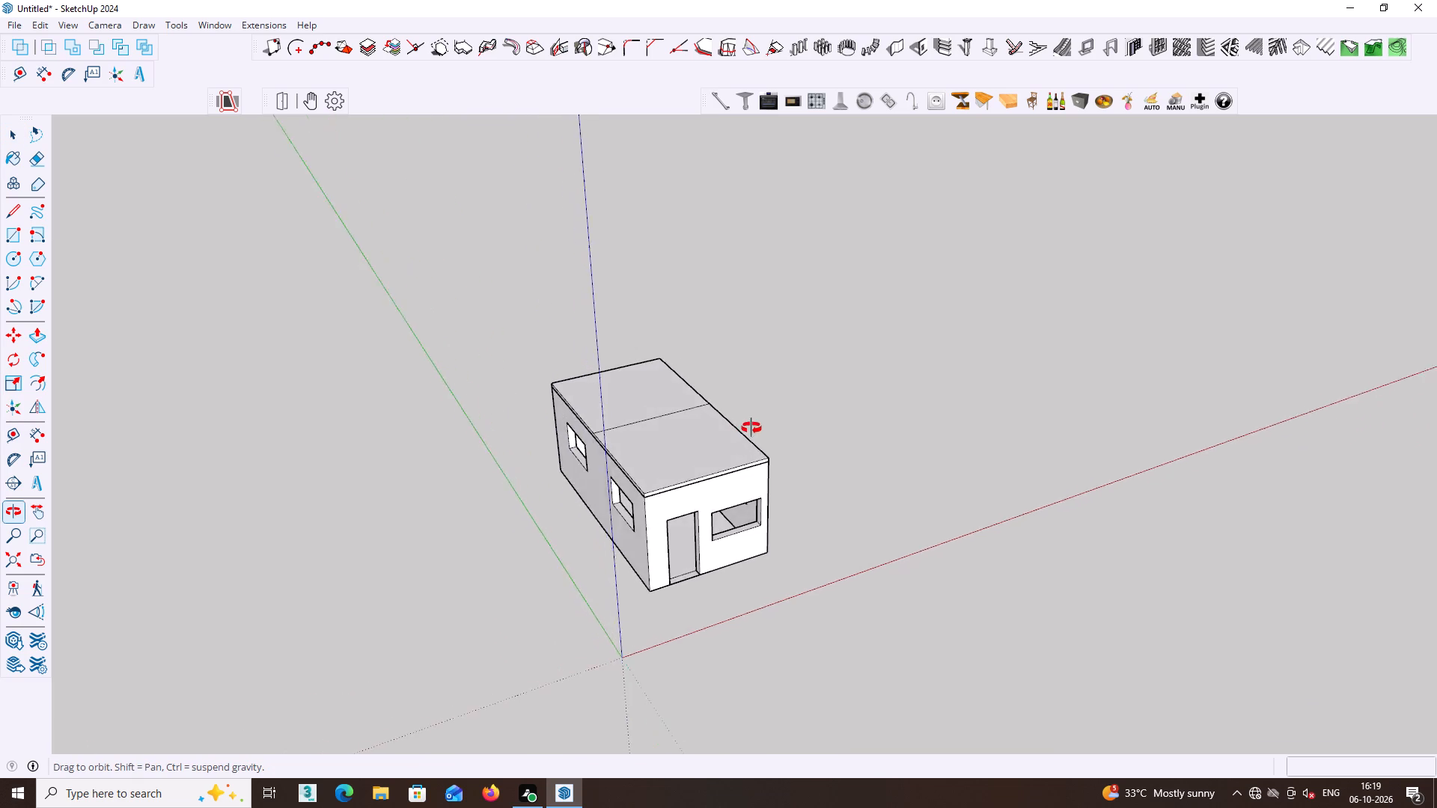
pyautogui.moveTo(751, 428); pyautogui.dragTo(804, 414, button='middle')
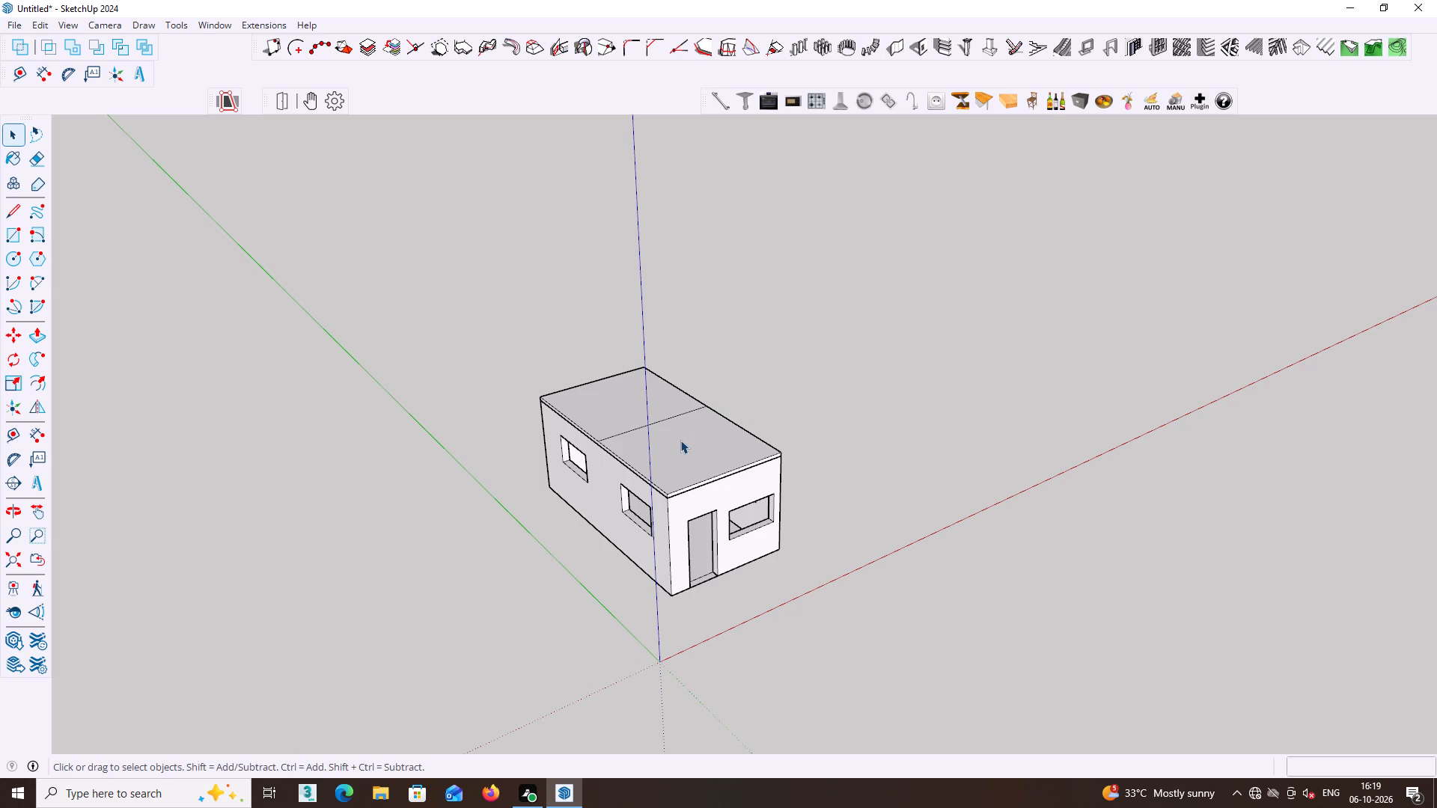
pyautogui.moveTo(597, 441); pyautogui.dragTo(635, 436, button='middle')
pyautogui.moveTo(642, 436); pyautogui.dragTo(698, 426, button='middle')
pyautogui.moveTo(705, 426); pyautogui.dragTo(713, 424, button='middle')
pyautogui.moveTo(714, 424); pyautogui.dragTo(722, 424, button='middle')
pyautogui.moveTo(739, 420); pyautogui.dragTo(772, 417, button='middle')
pyautogui.middleClick(772, 417)
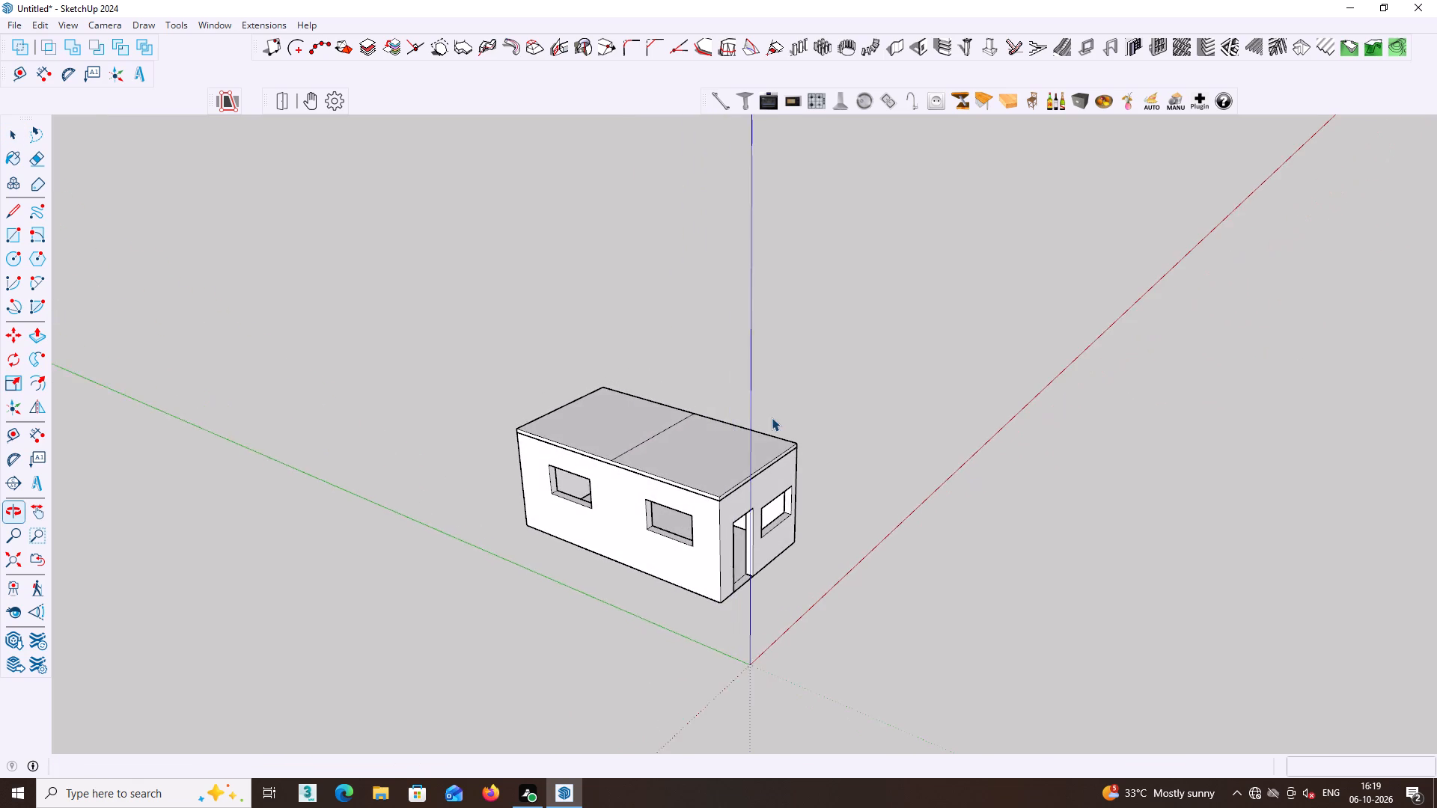
pyautogui.middleClick(772, 417)
pyautogui.moveTo(775, 416); pyautogui.dragTo(746, 416, button='middle')
pyautogui.middleClick(746, 416)
pyautogui.middleClick(746, 416)
pyautogui.moveTo(746, 416); pyautogui.dragTo(717, 420, button='middle')
pyautogui.scroll(1, 614, 478)
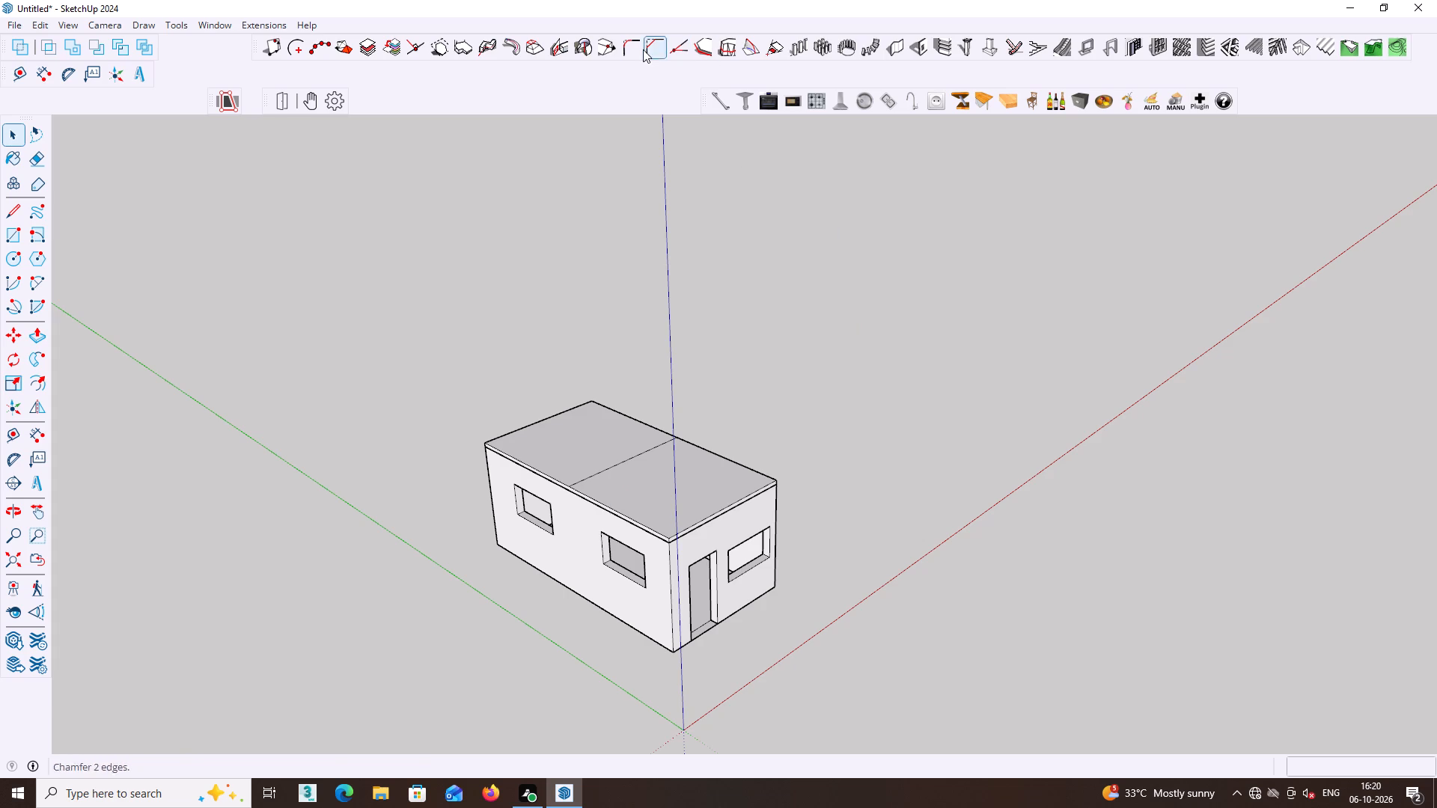
# Build right-aligned vertical walls 9" thick and 10' high around all four sides of the roof slab's front half.
pyautogui.click(895, 49)
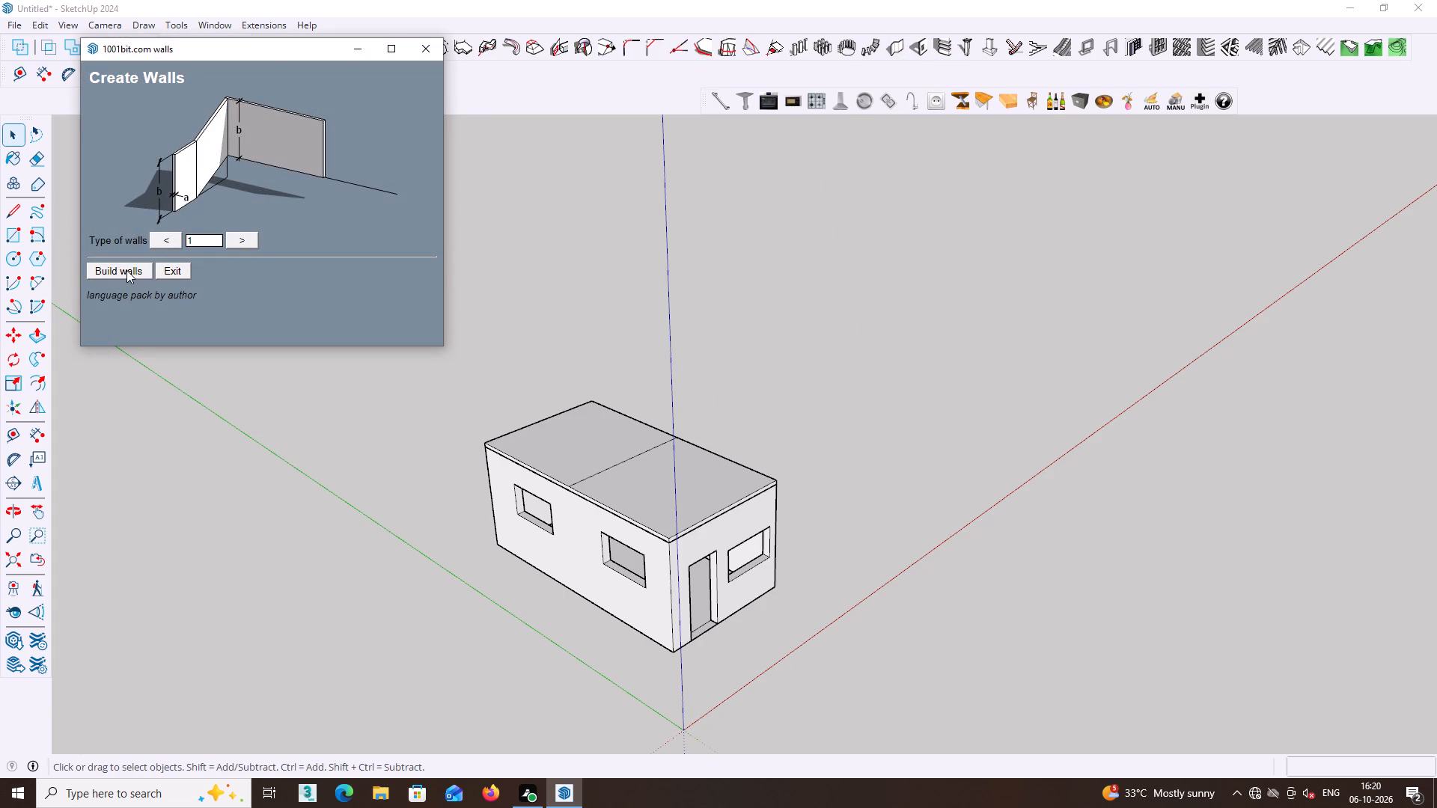
pyautogui.click(126, 270)
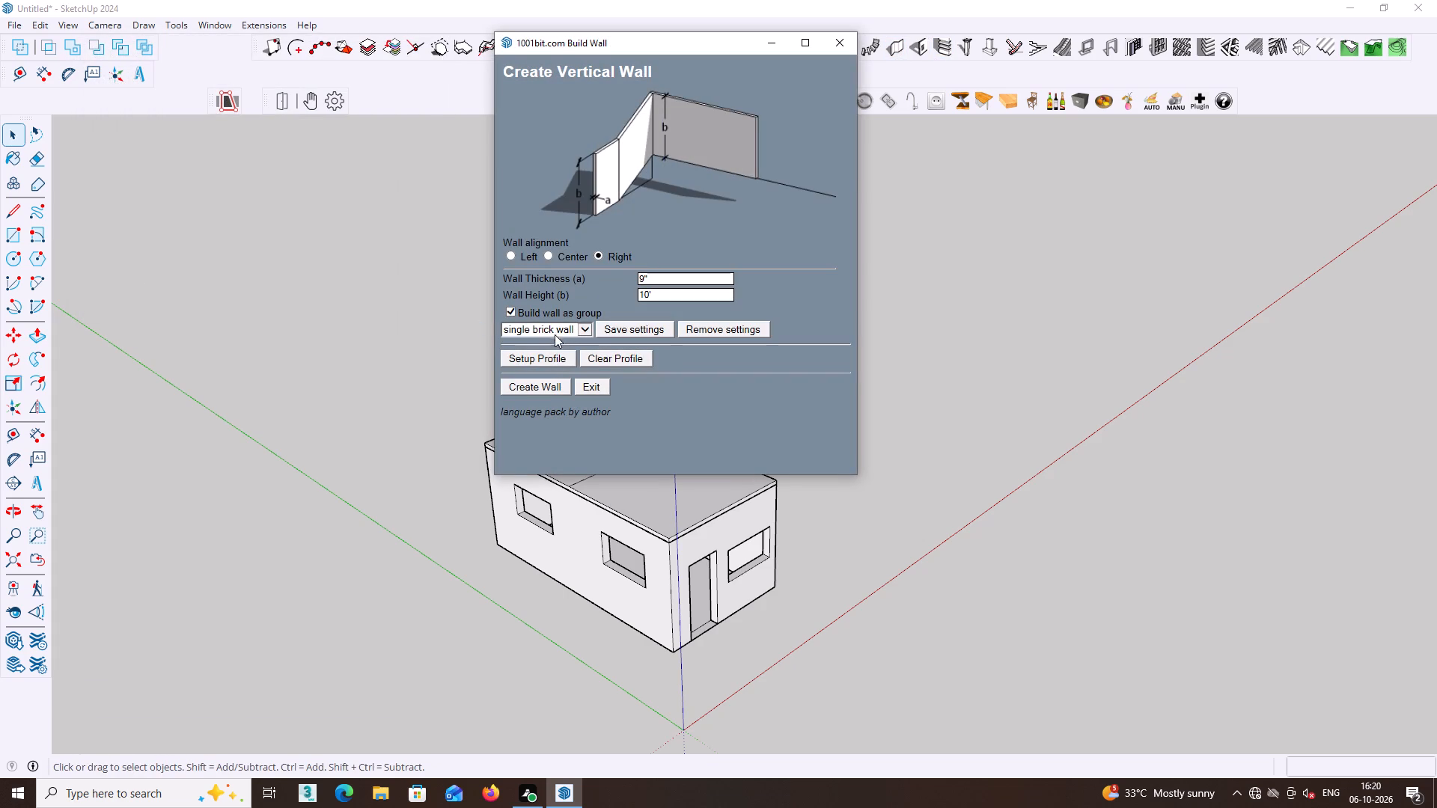
pyautogui.click(544, 389)
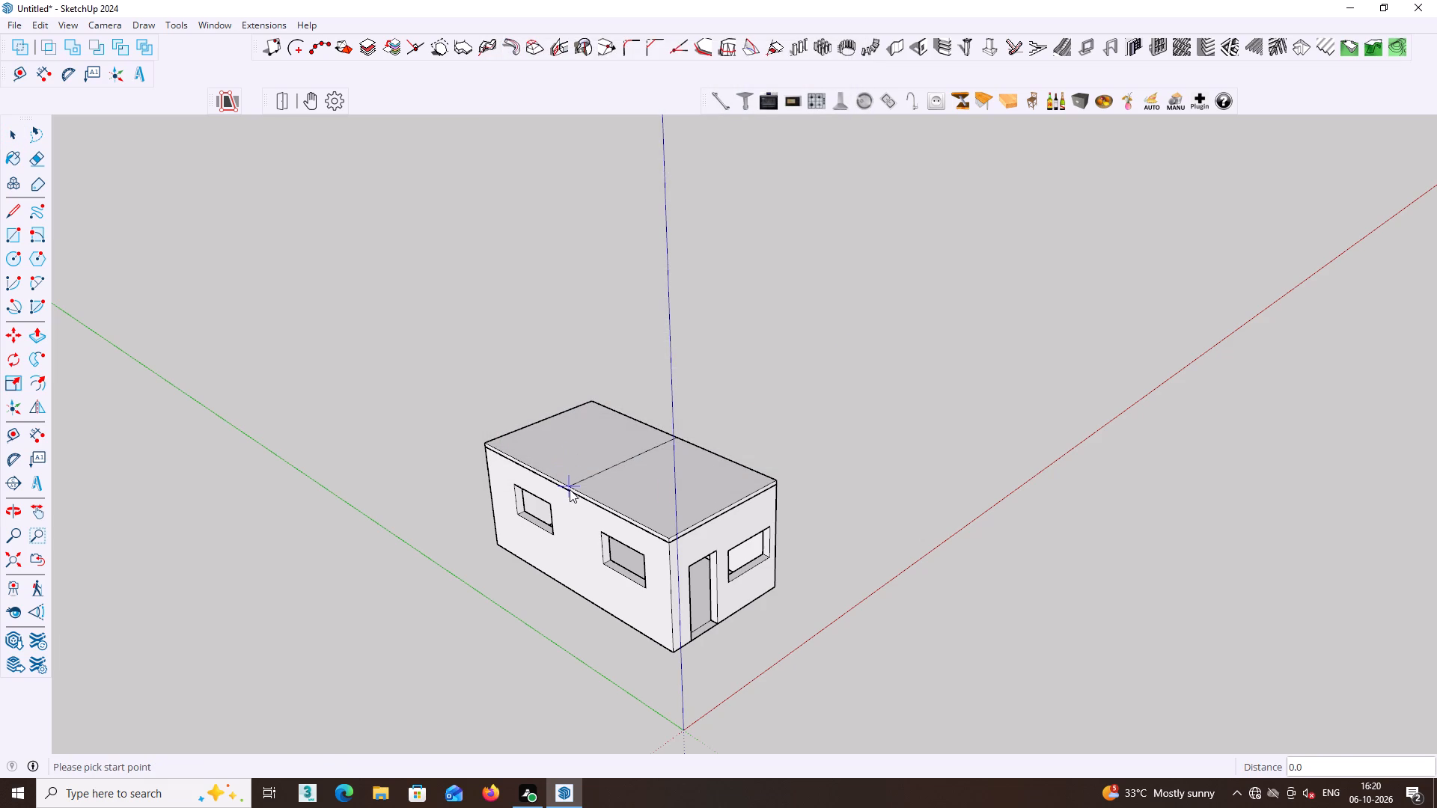
pyautogui.click(570, 489)
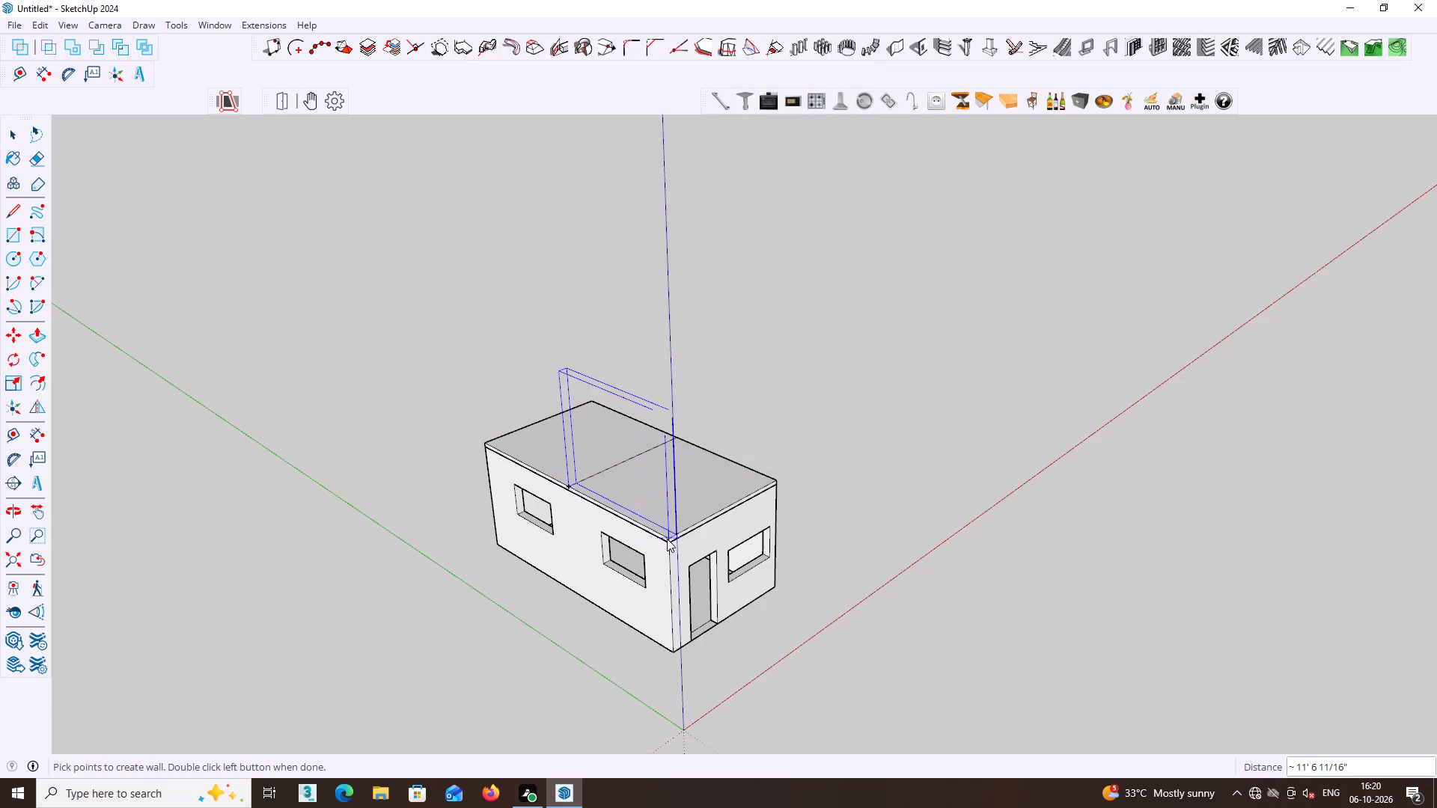
pyautogui.click(667, 539)
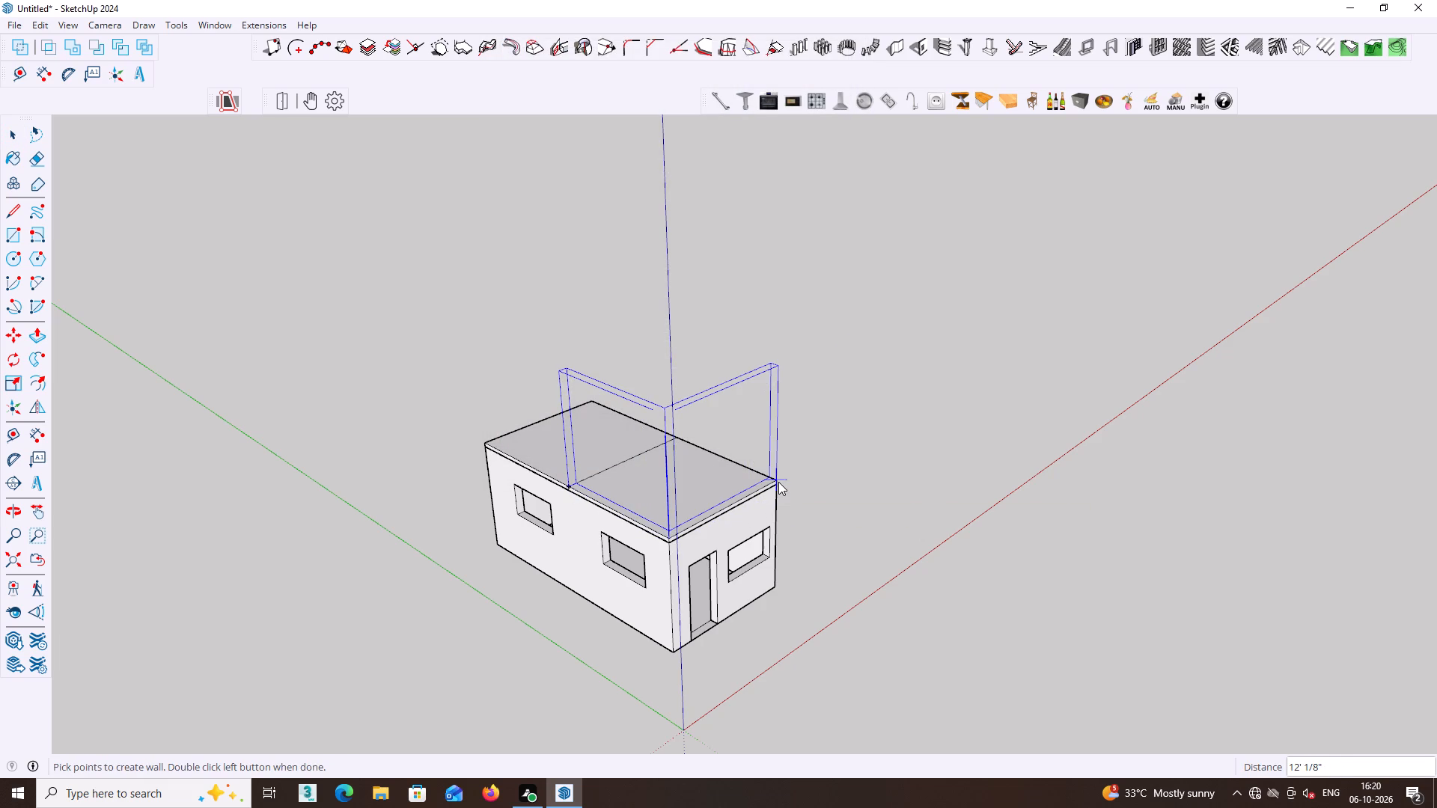
pyautogui.scroll(2, 781, 480)
pyautogui.click(773, 481)
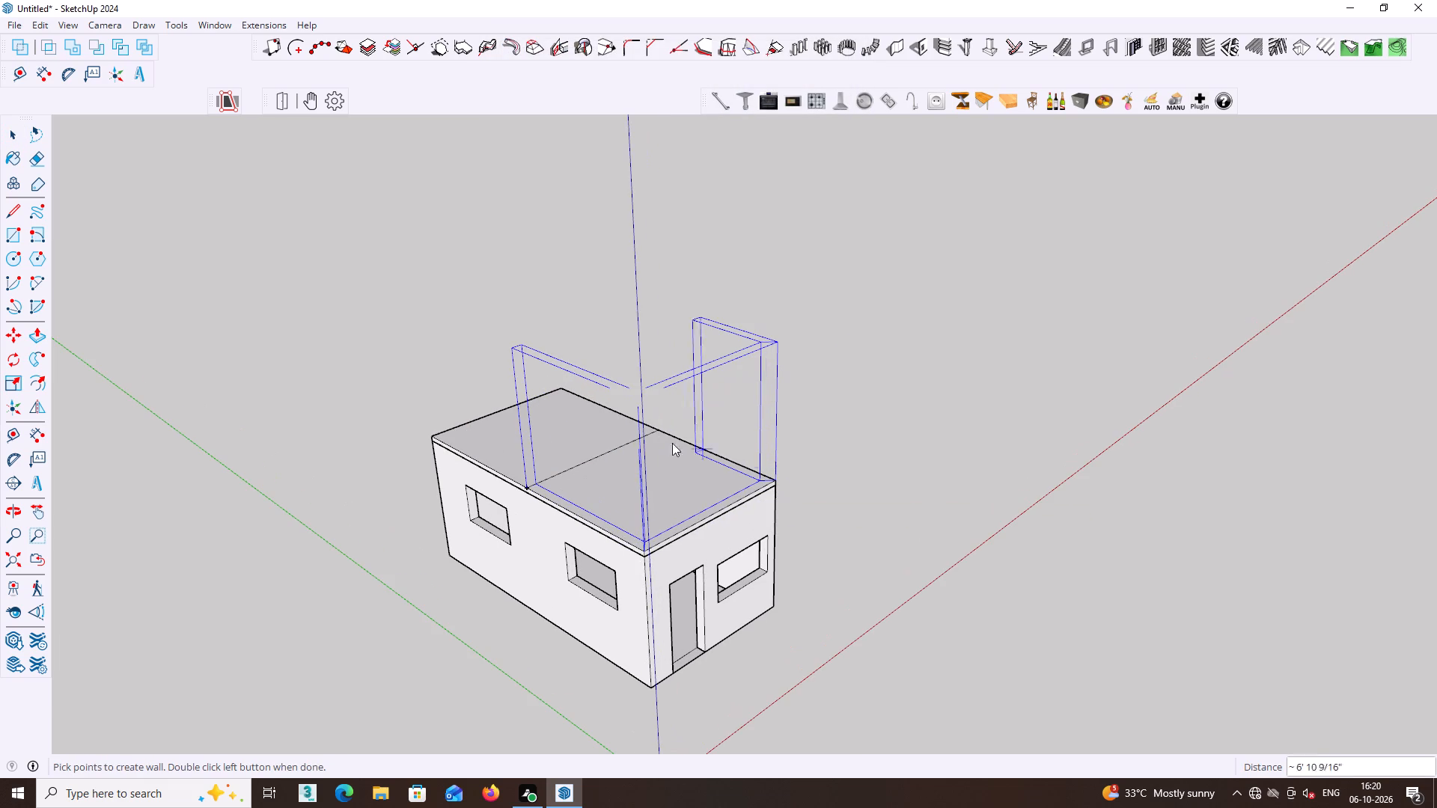
pyautogui.click(659, 424)
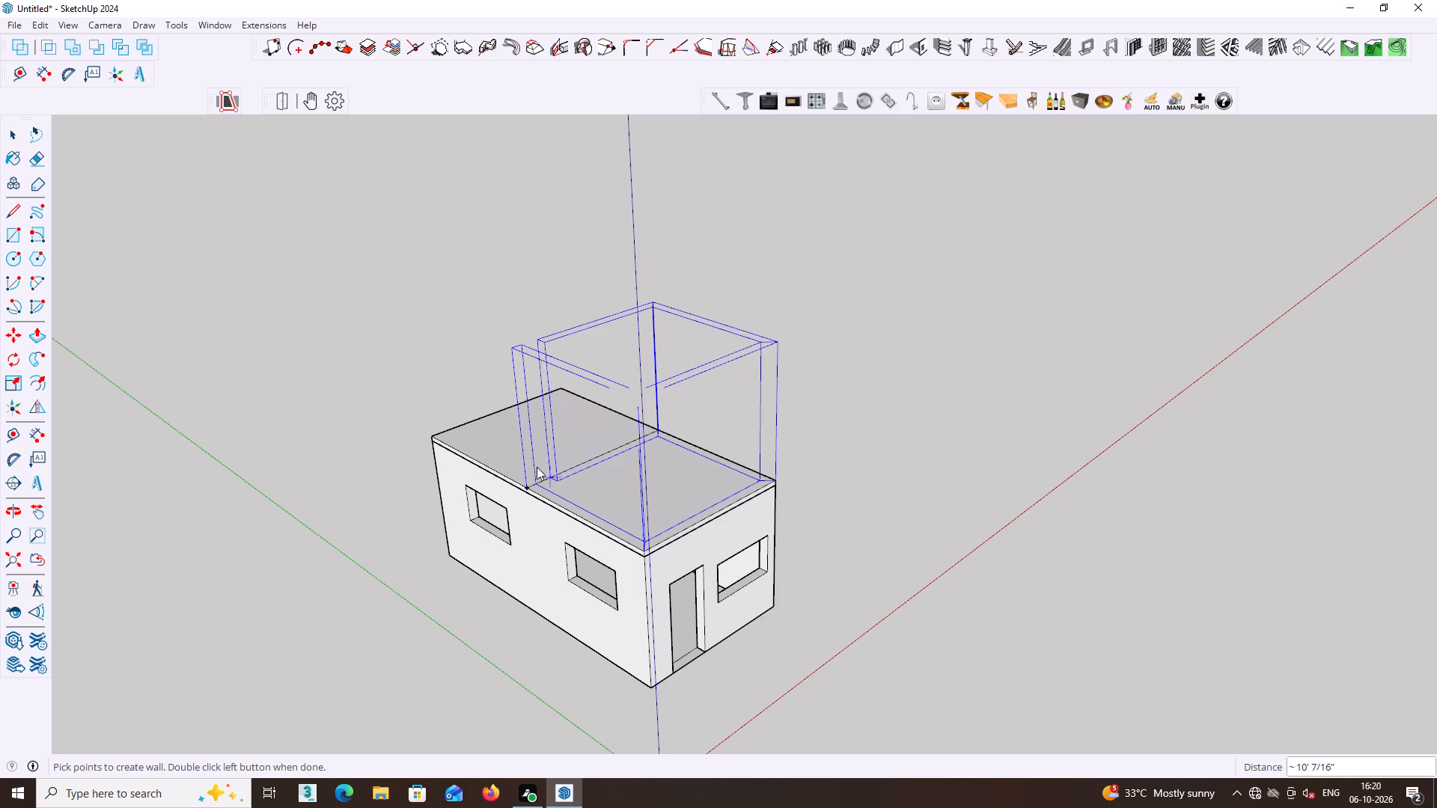
pyautogui.click(524, 483)
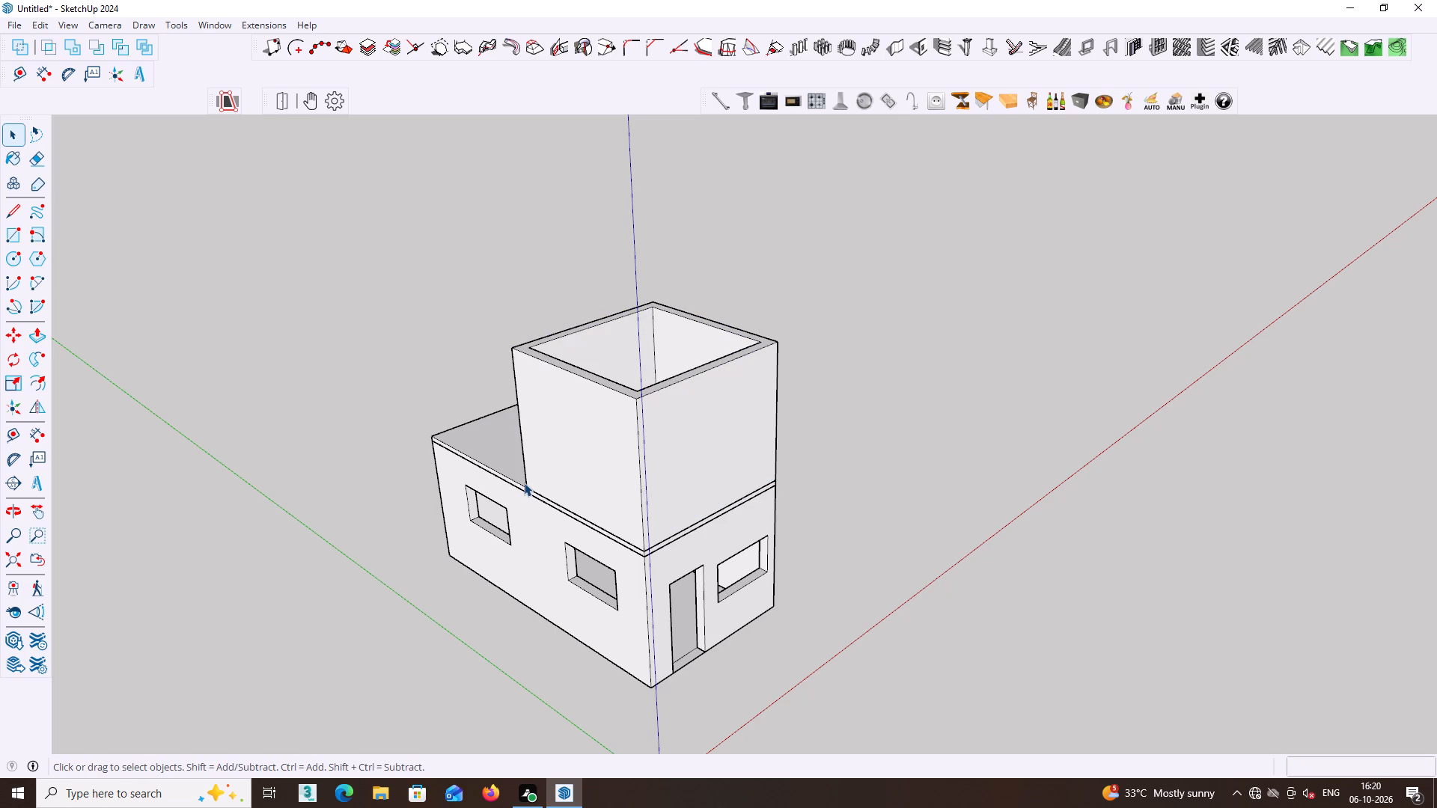
pyautogui.press('space')
# Examine the first-floor walls from the door side and the open rear half of the roof slab from behind.
pyautogui.moveTo(728, 488); pyautogui.dragTo(736, 293, button='middle')
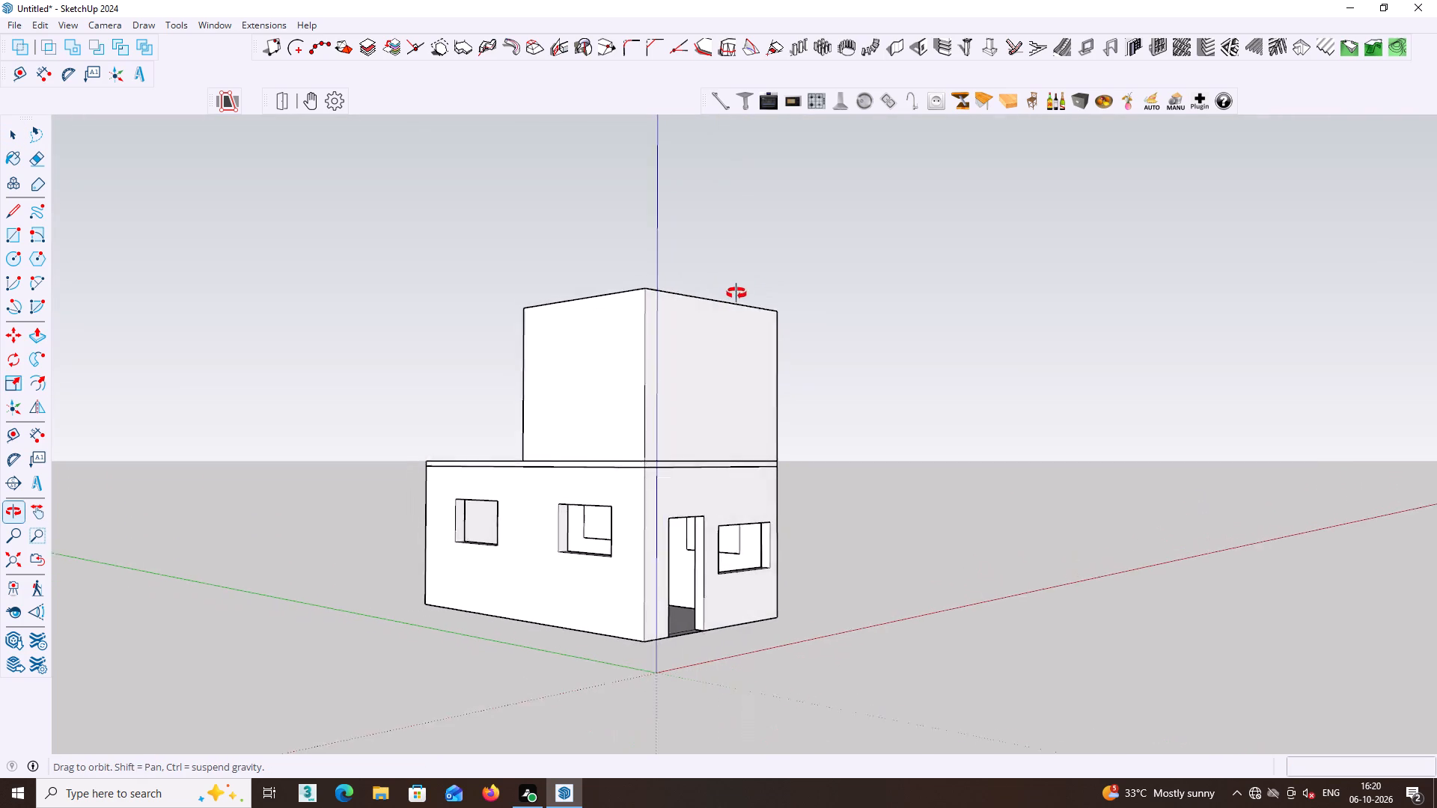
pyautogui.moveTo(736, 293); pyautogui.dragTo(733, 301, button='middle')
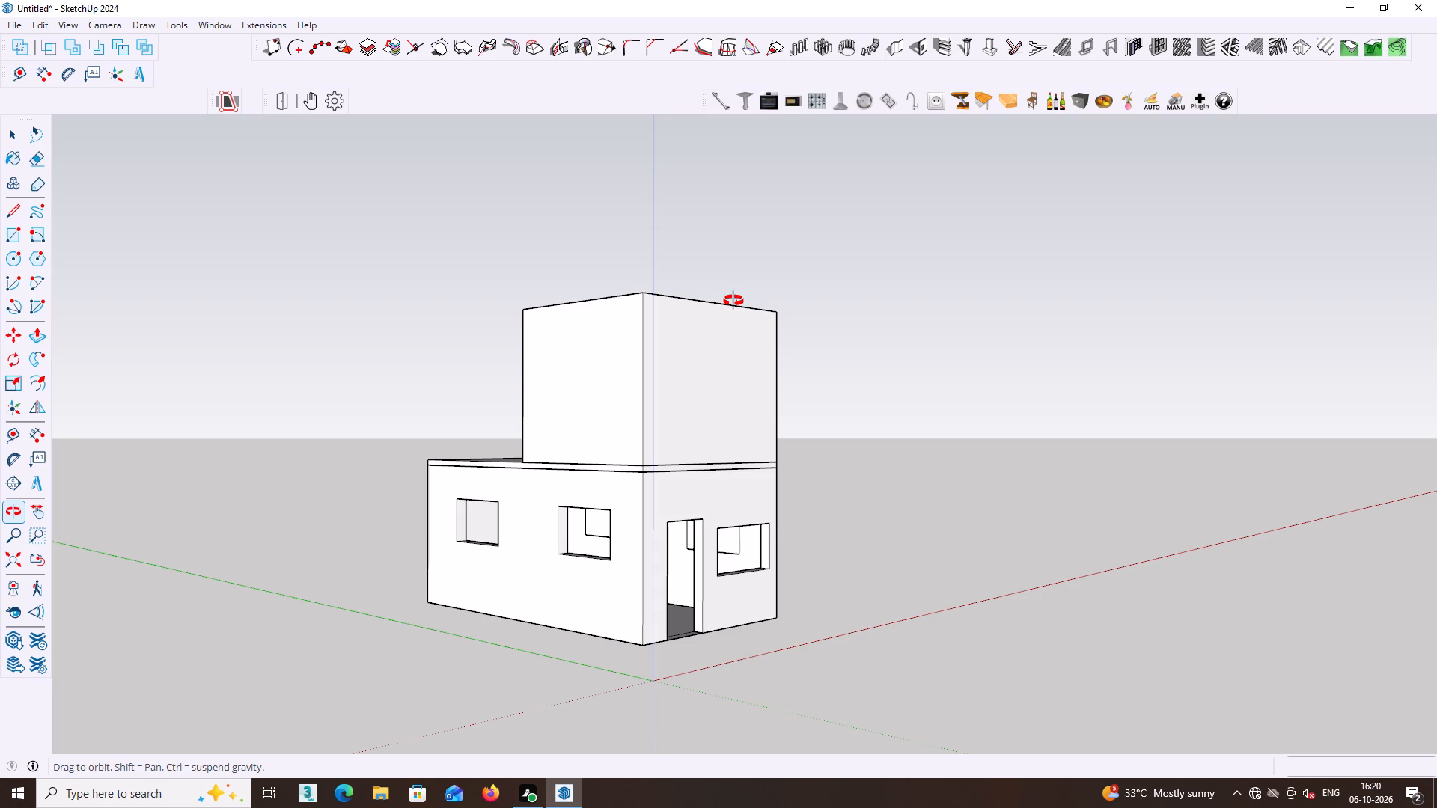
pyautogui.moveTo(733, 301); pyautogui.dragTo(740, 394, button='middle')
pyautogui.scroll(-1, 686, 433)
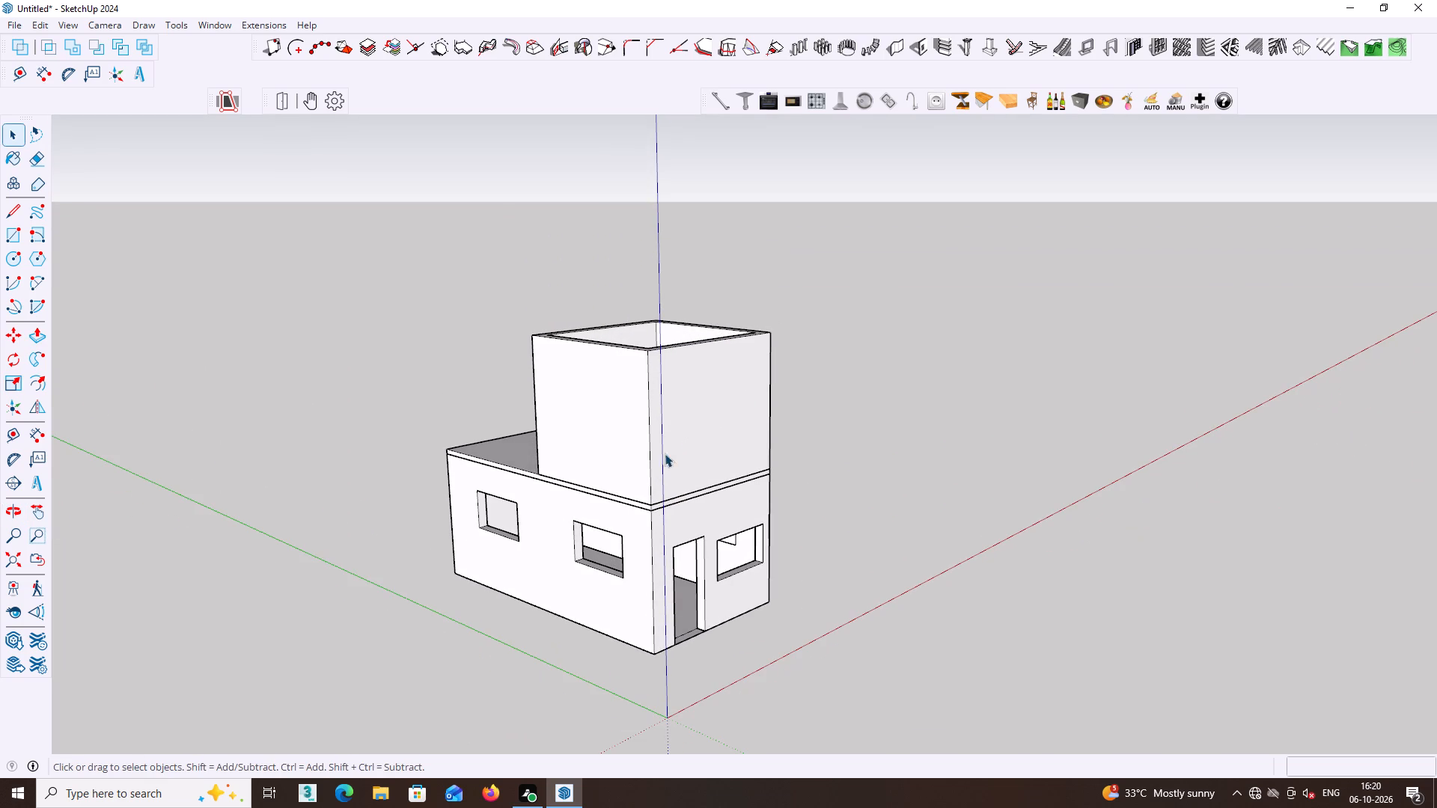
pyautogui.moveTo(605, 457); pyautogui.dragTo(1180, 522, button='middle')
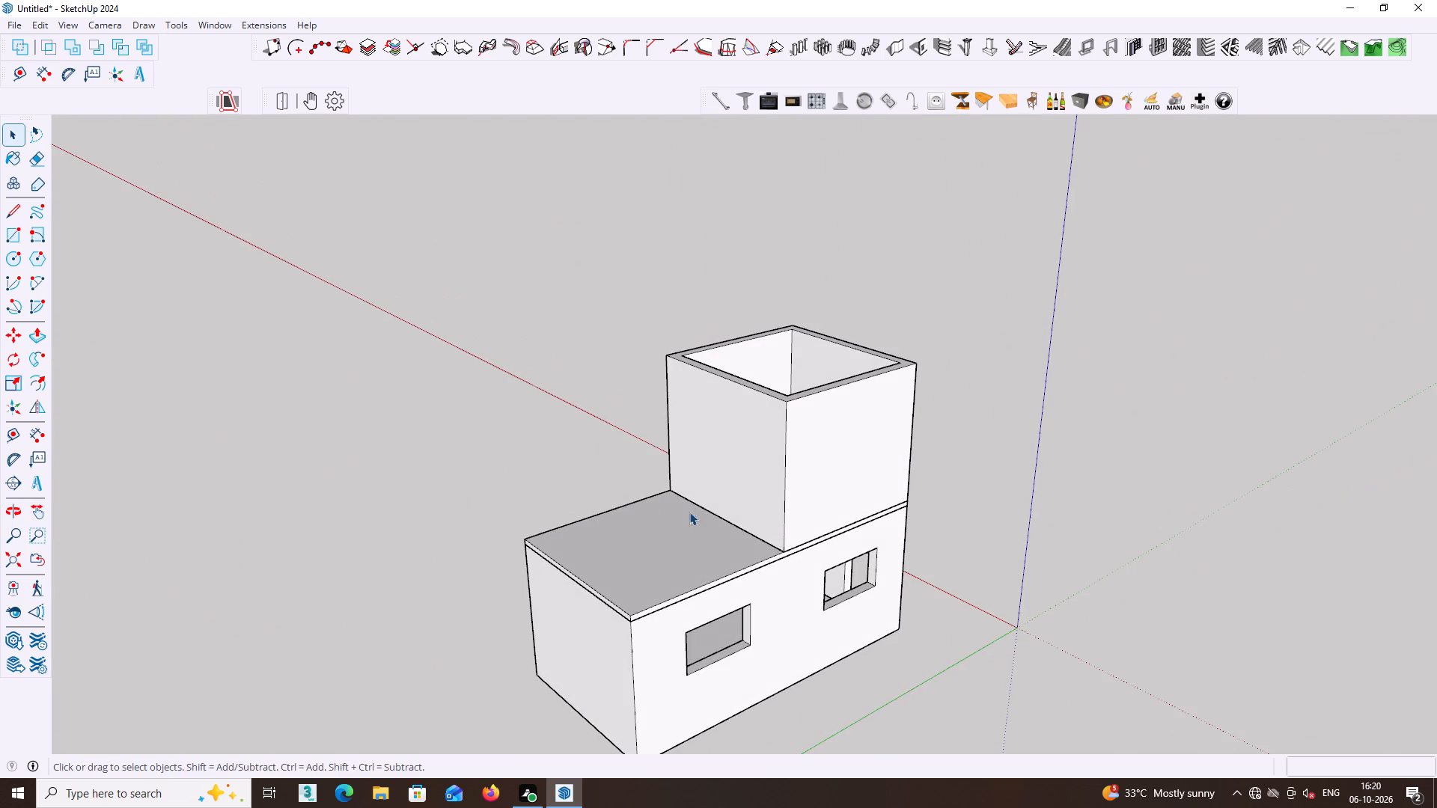
pyautogui.moveTo(654, 510); pyautogui.dragTo(535, 504, button='middle')
pyautogui.scroll(2, 582, 509)
pyautogui.moveTo(621, 515); pyautogui.dragTo(613, 558, button='middle')
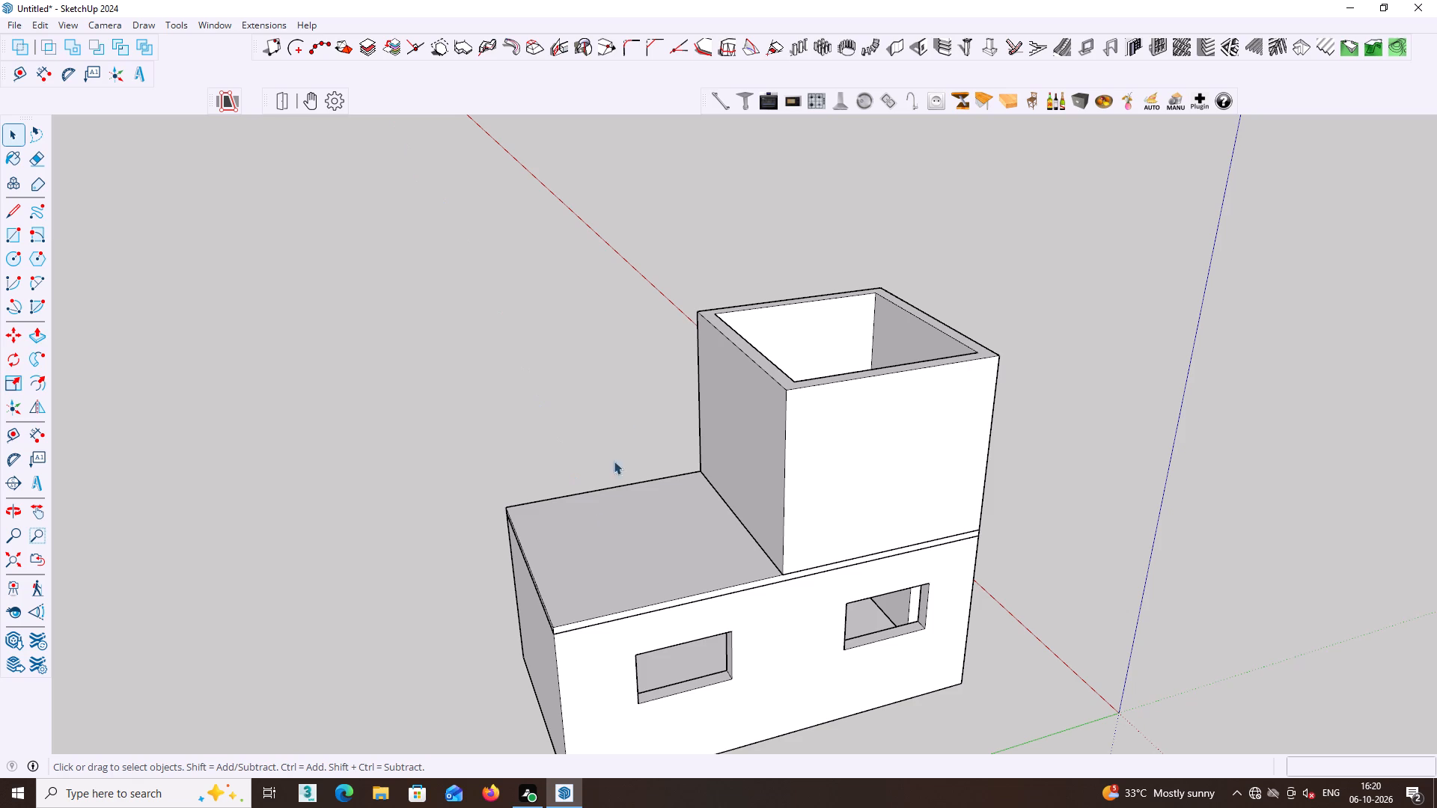
# Build a right-aligned parapet wall 4.5" thick and 4' high along the three outer edges of the slab's open rear half.
pyautogui.click(900, 49)
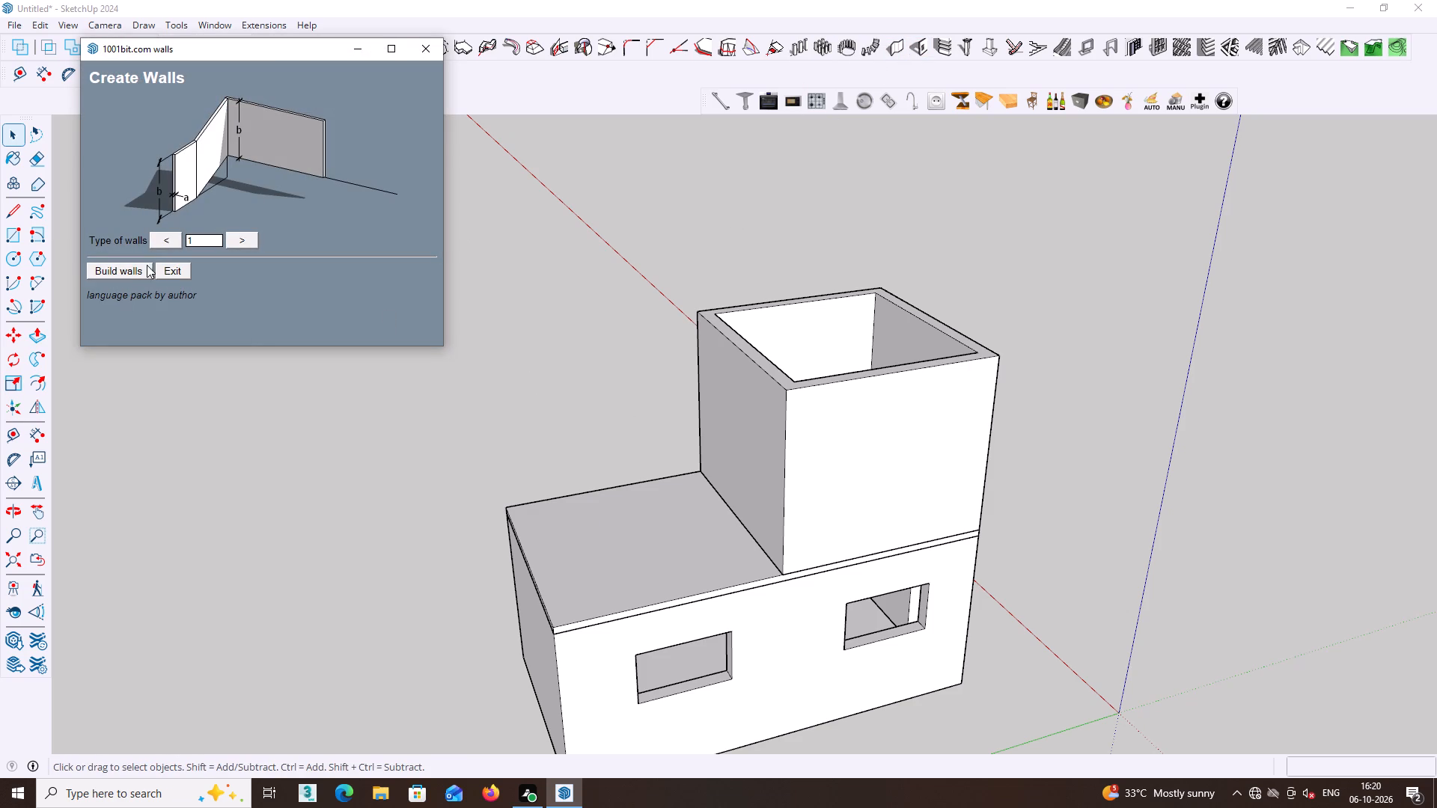
pyautogui.click(130, 274)
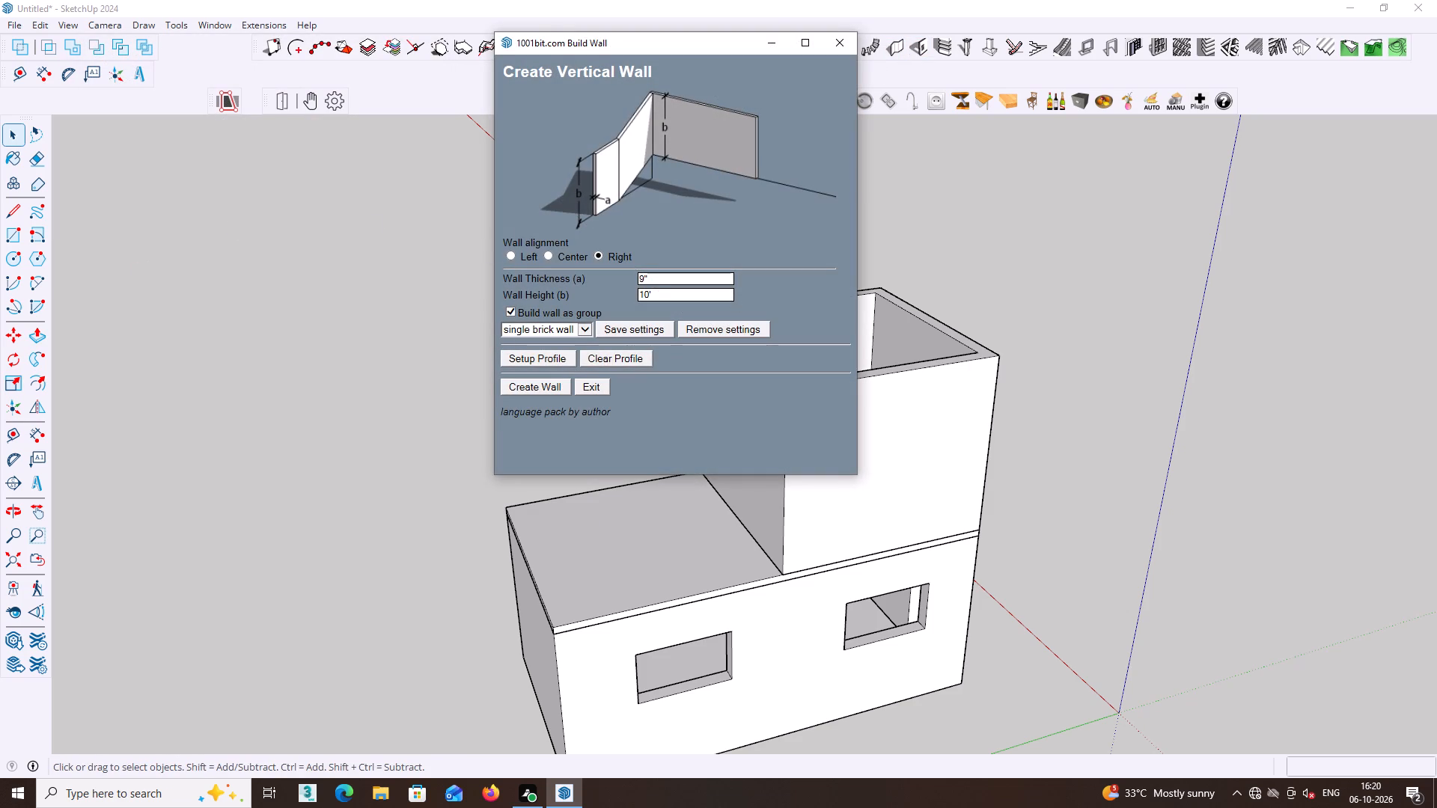
pyautogui.click(653, 276)
pyautogui.write('4.5"')
pyautogui.click(653, 291)
pyautogui.press('BackSpace')
pyautogui.write("4'")
pyautogui.press('Return')
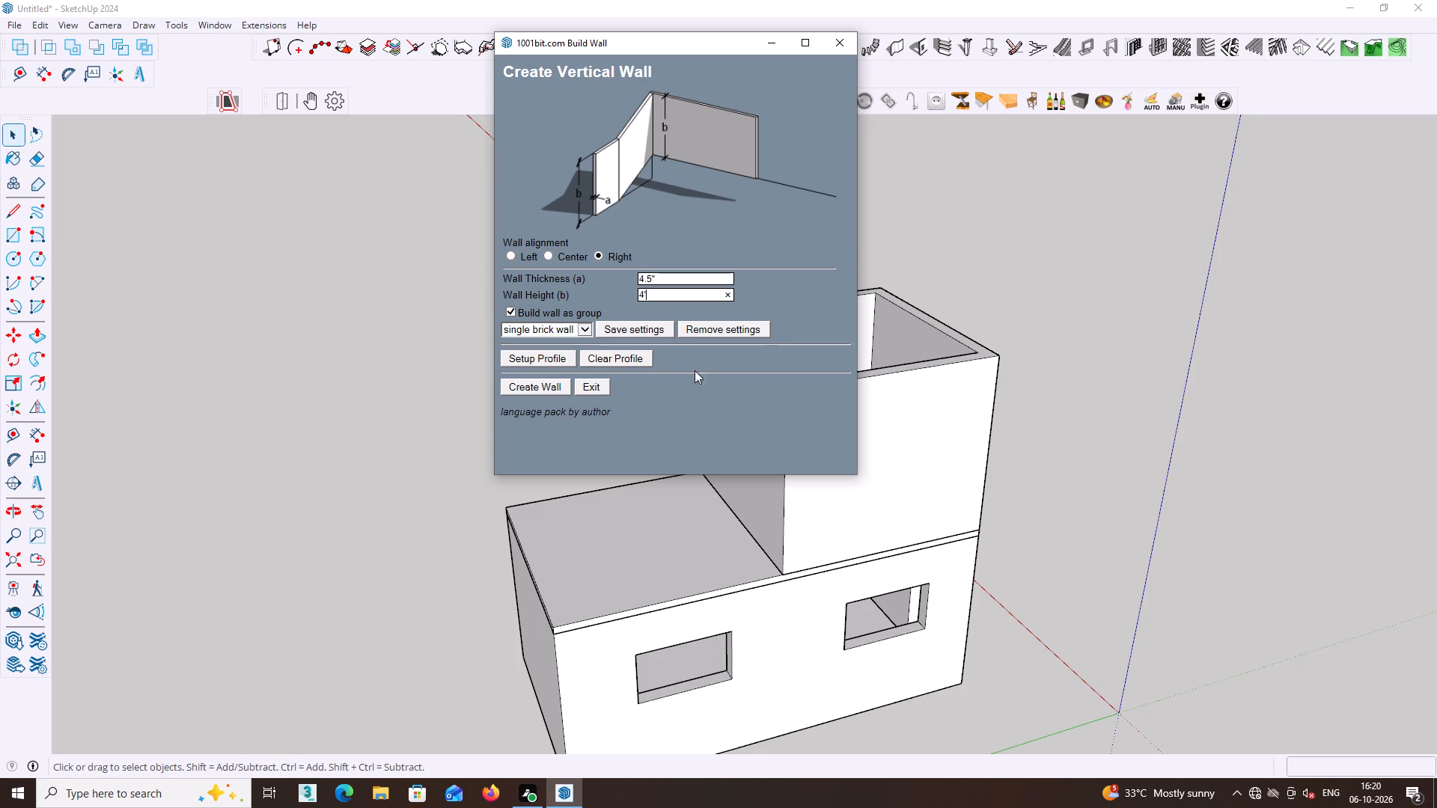
pyautogui.click(533, 386)
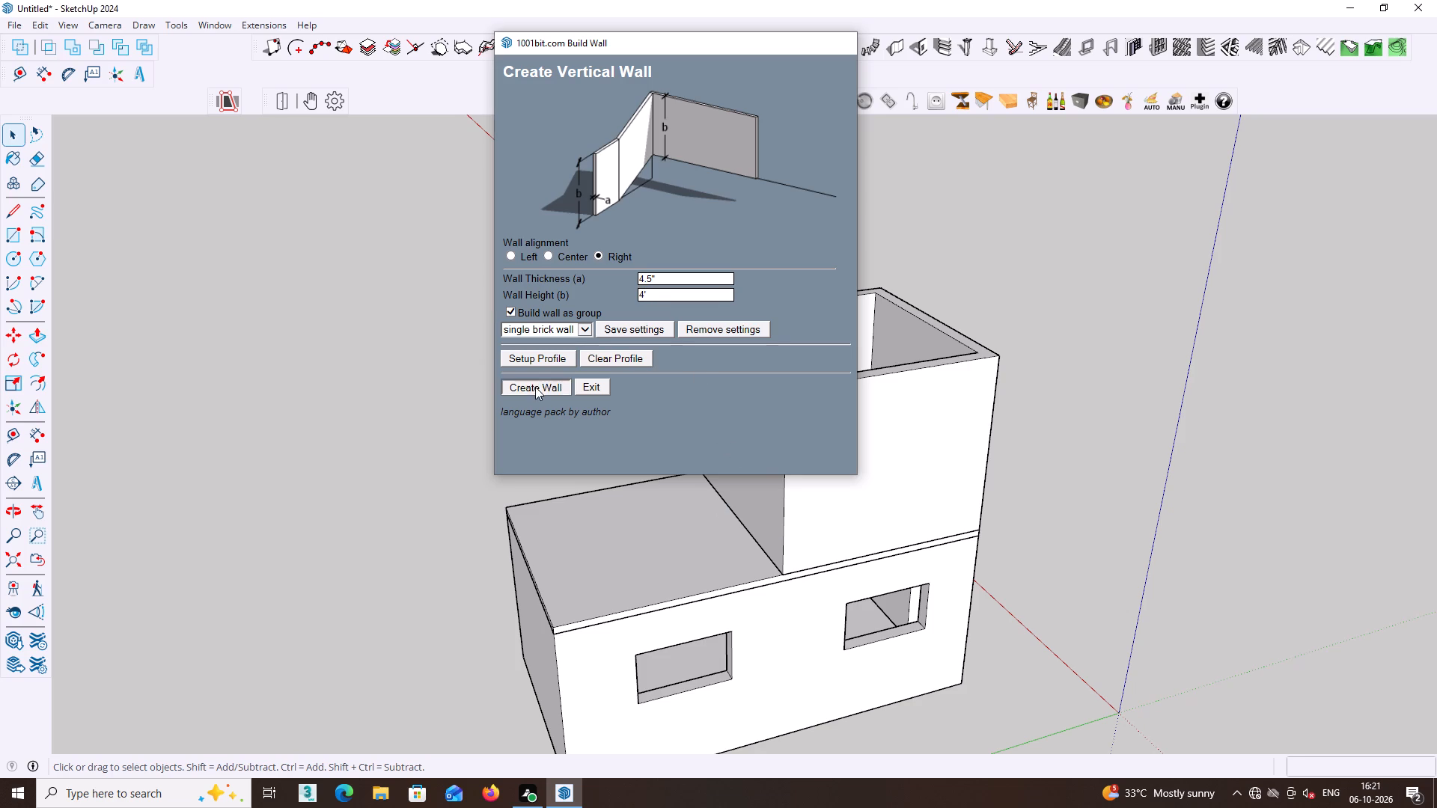
pyautogui.click(696, 471)
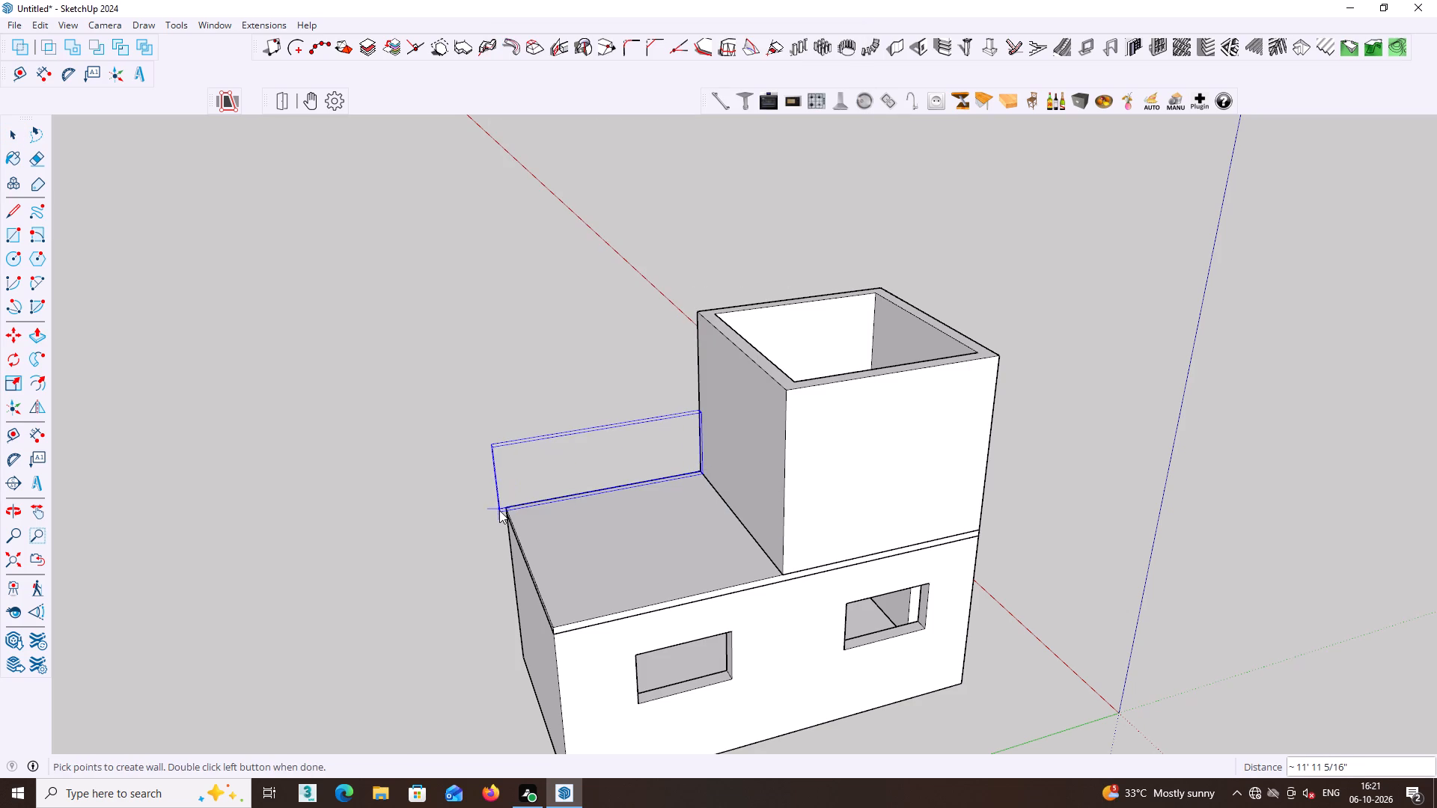
pyautogui.click(507, 509)
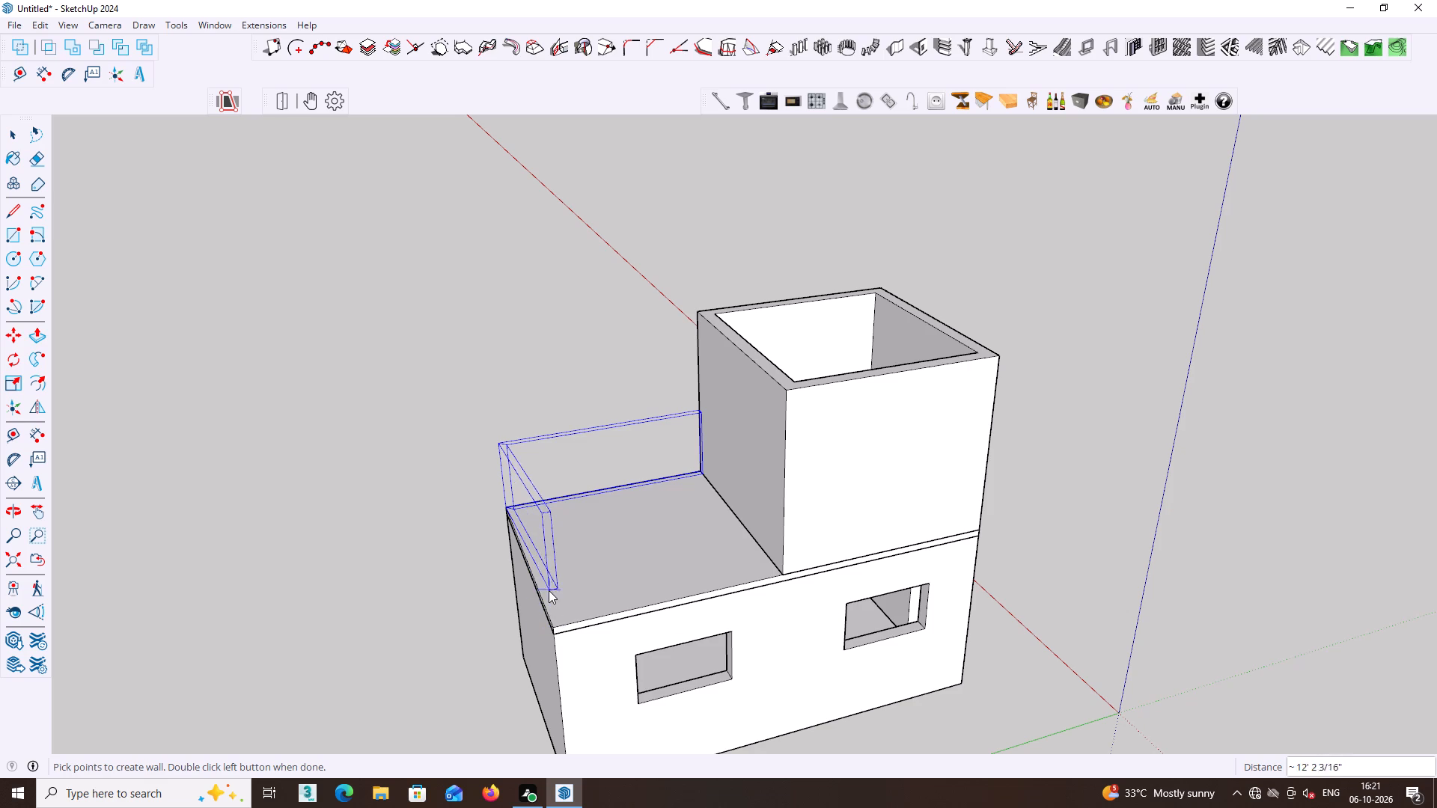
pyautogui.scroll(1, 503, 634)
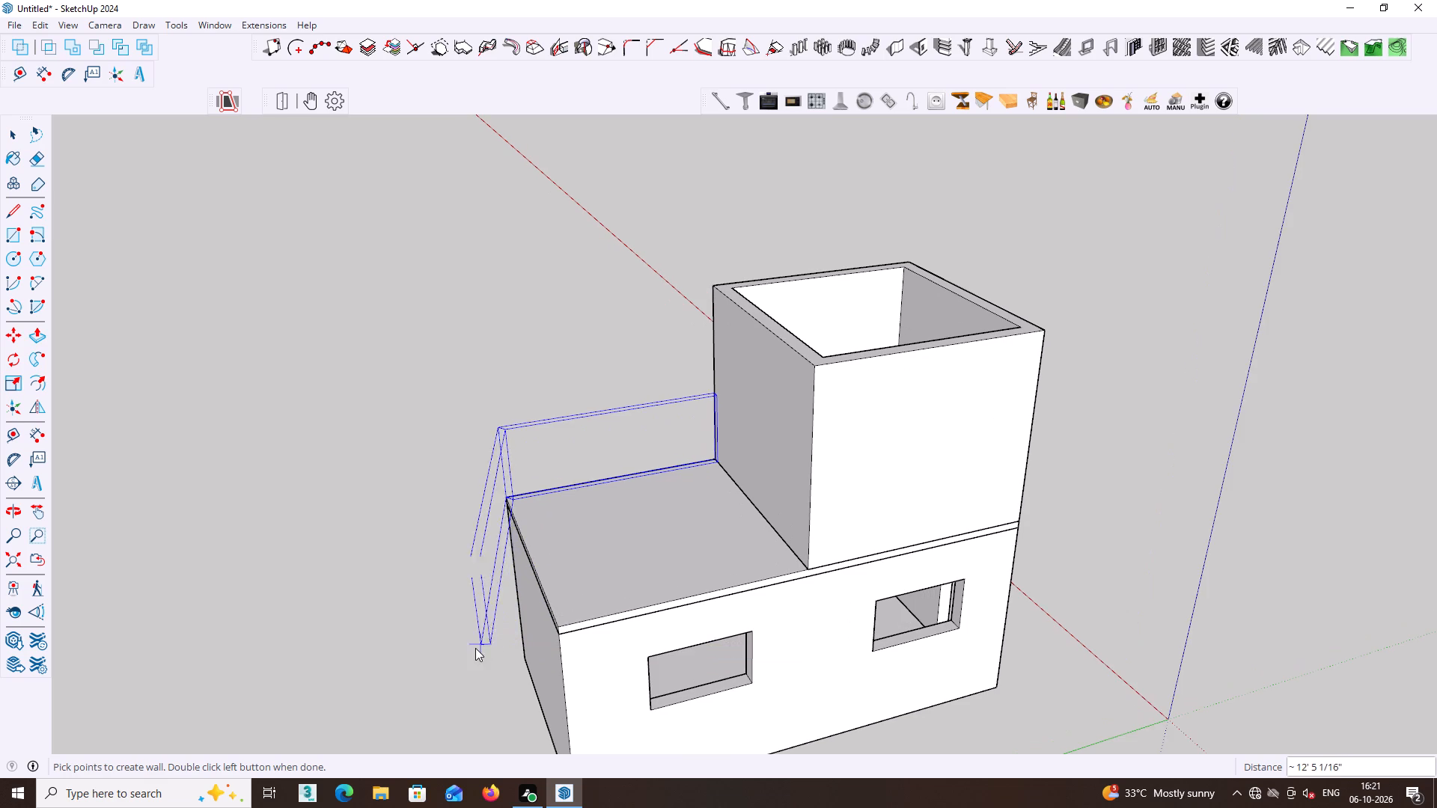
pyautogui.click(557, 627)
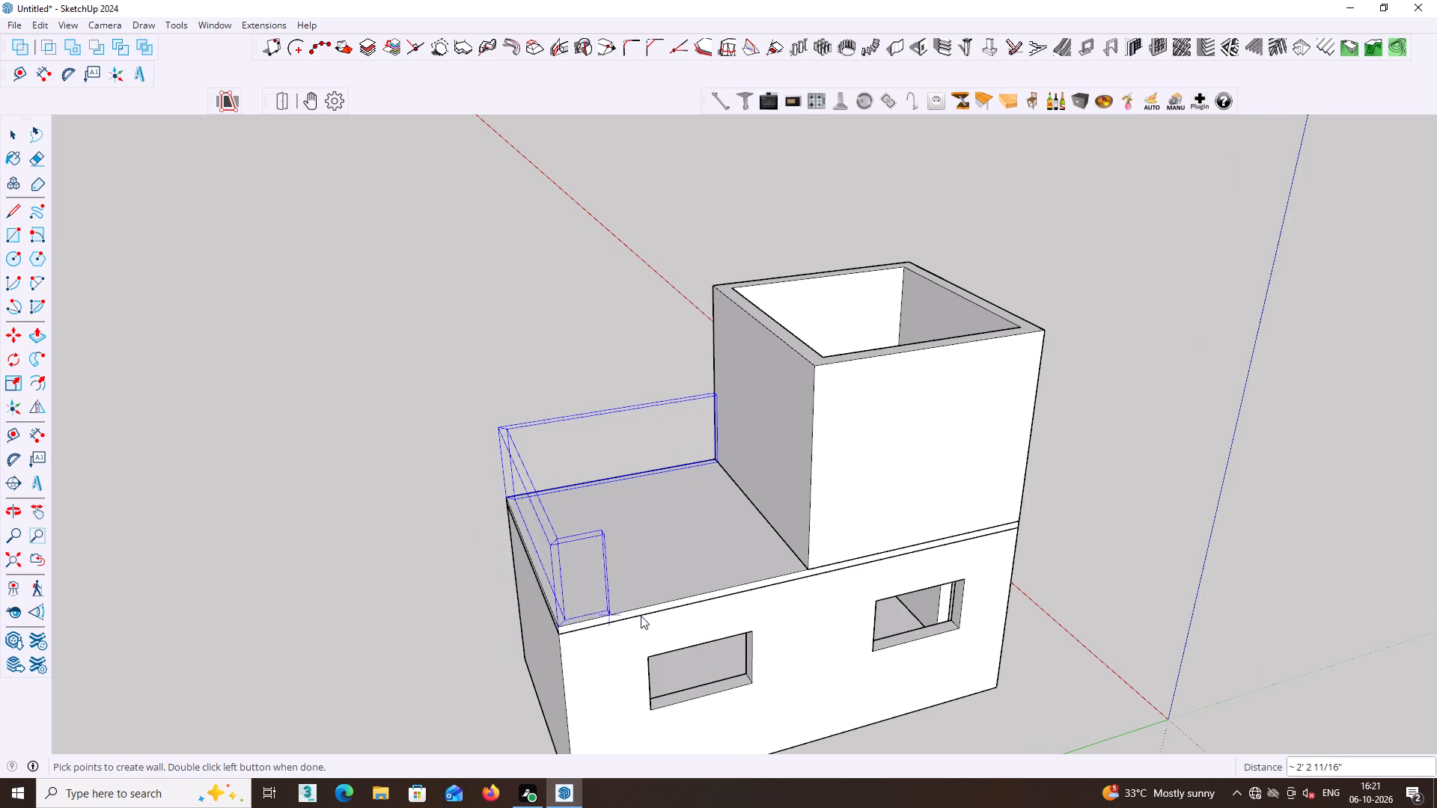
pyautogui.click(809, 566)
pyautogui.click(809, 568)
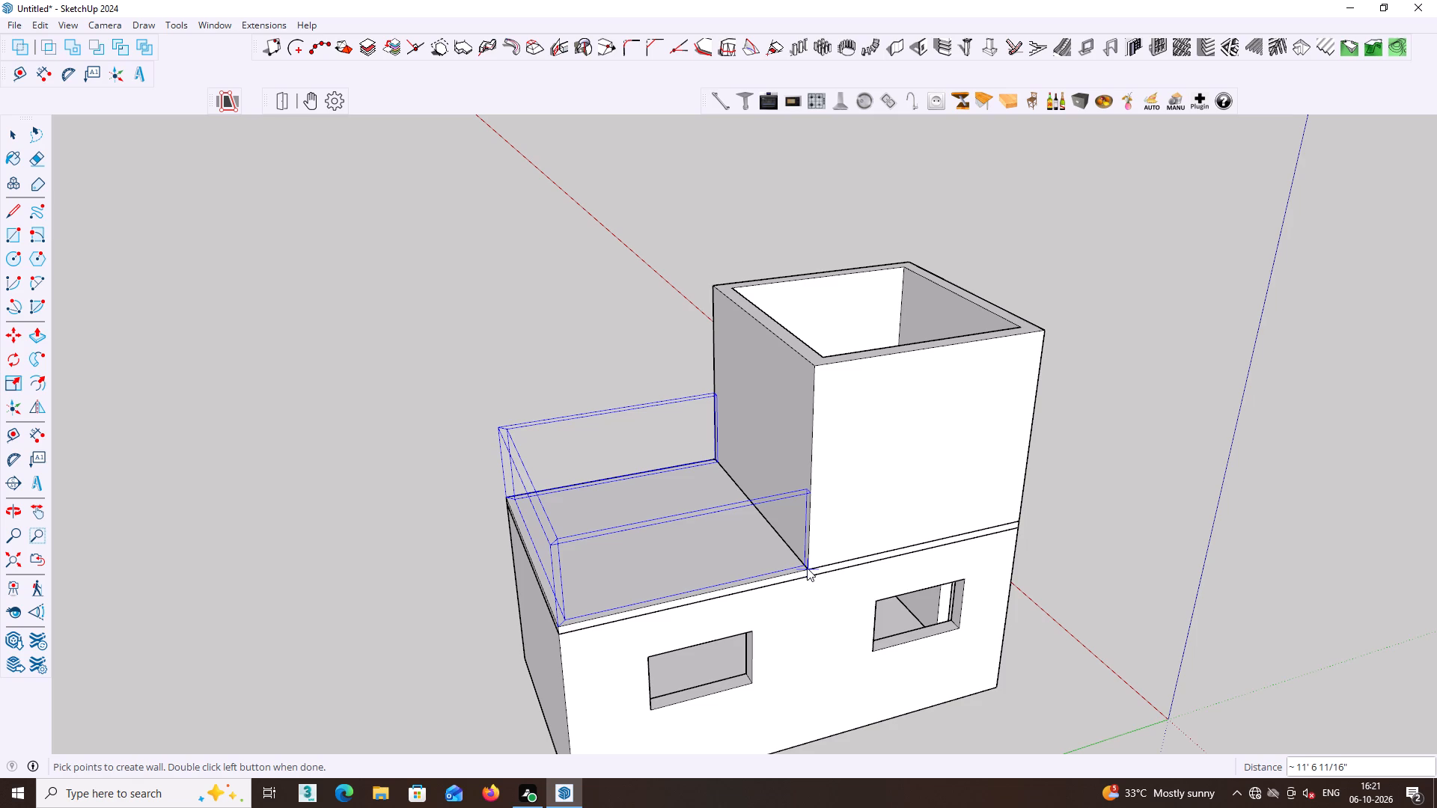
pyautogui.doubleClick(807, 568)
pyautogui.moveTo(807, 568); pyautogui.dragTo(341, 466, button='middle')
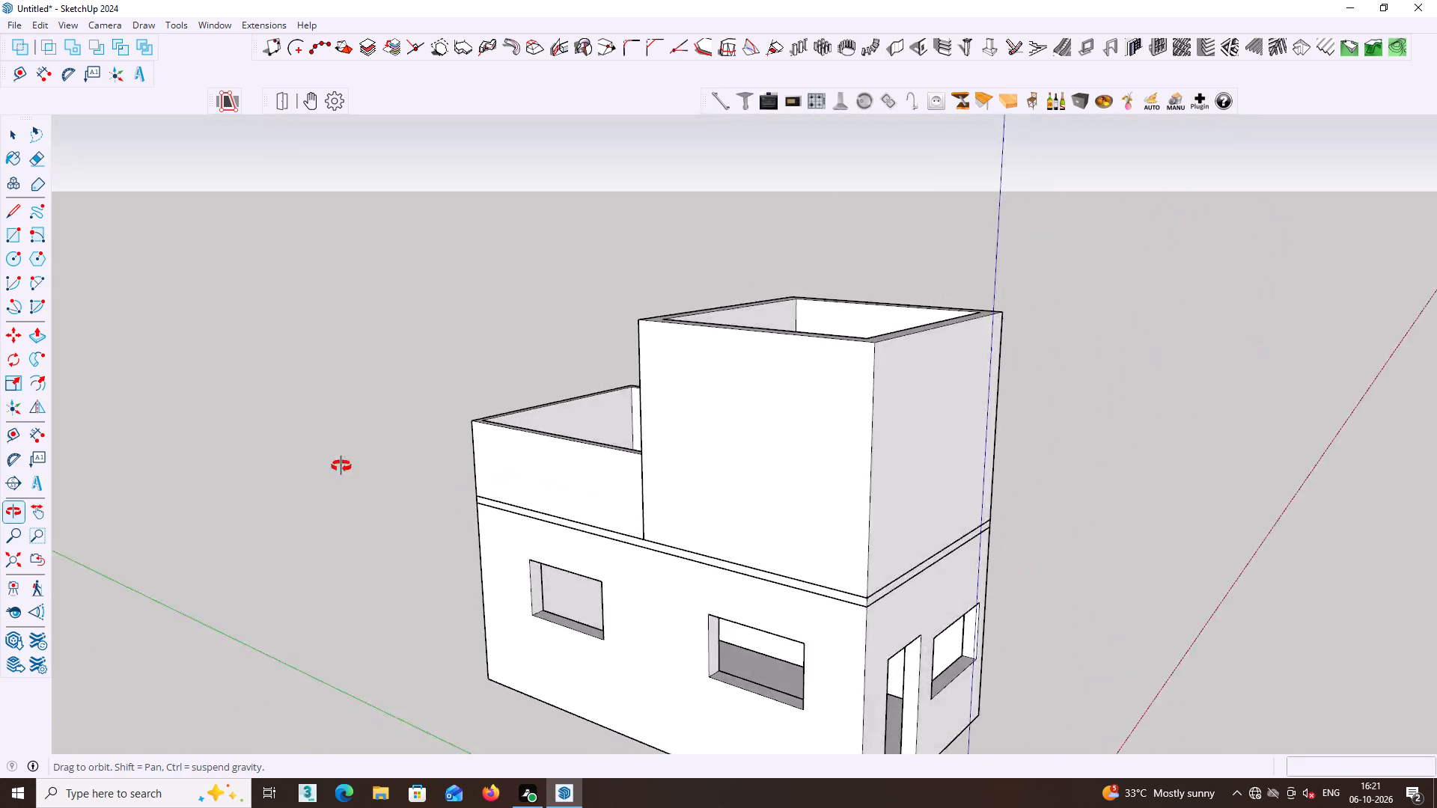
pyautogui.moveTo(341, 466); pyautogui.dragTo(411, 515, button='middle')
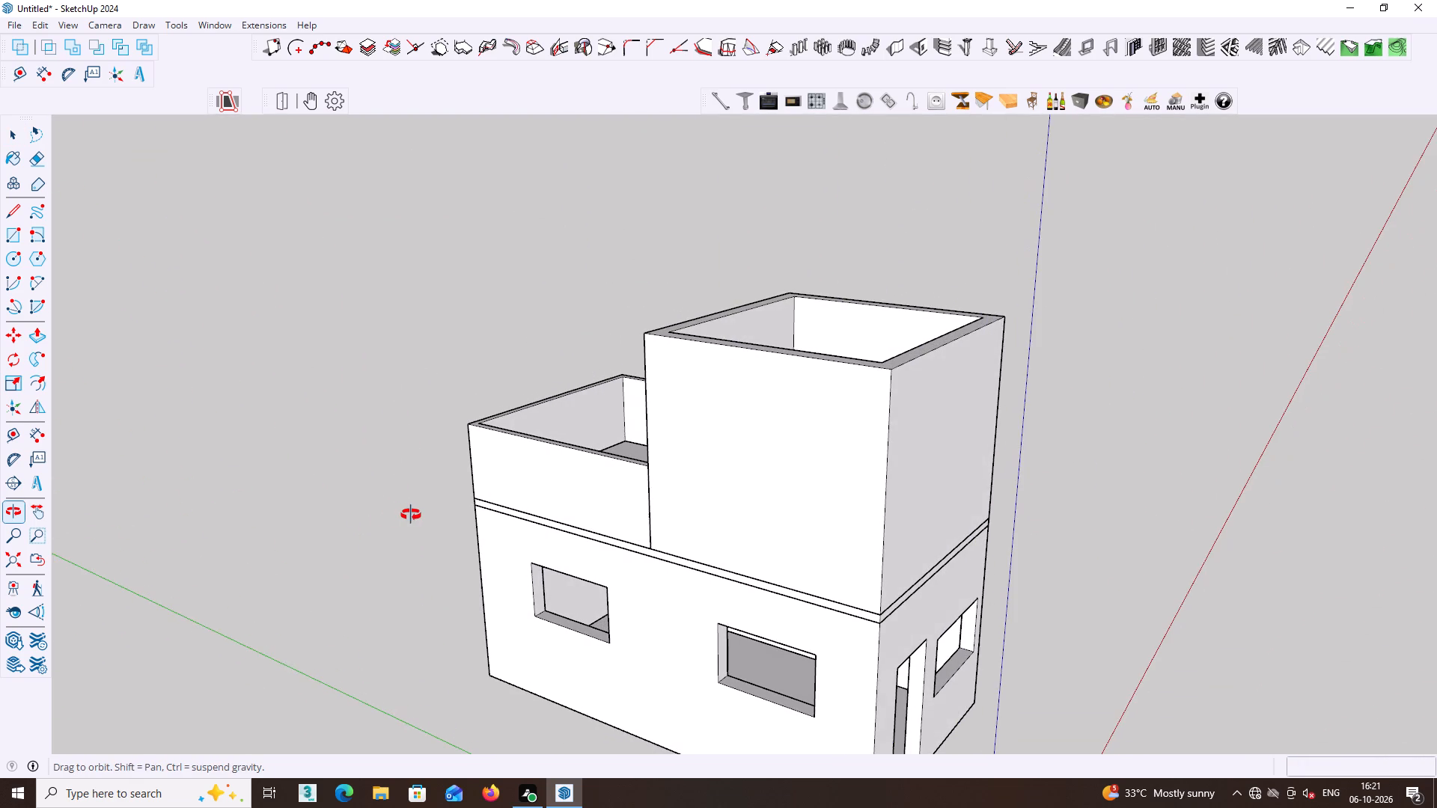
pyautogui.moveTo(411, 515); pyautogui.dragTo(397, 503, button='middle')
pyautogui.press('space')
# Inside the parapet wall group, push the top face down by about 1' 7" to lower the parapet.
pyautogui.moveTo(519, 456); pyautogui.dragTo(524, 637, button='middle')
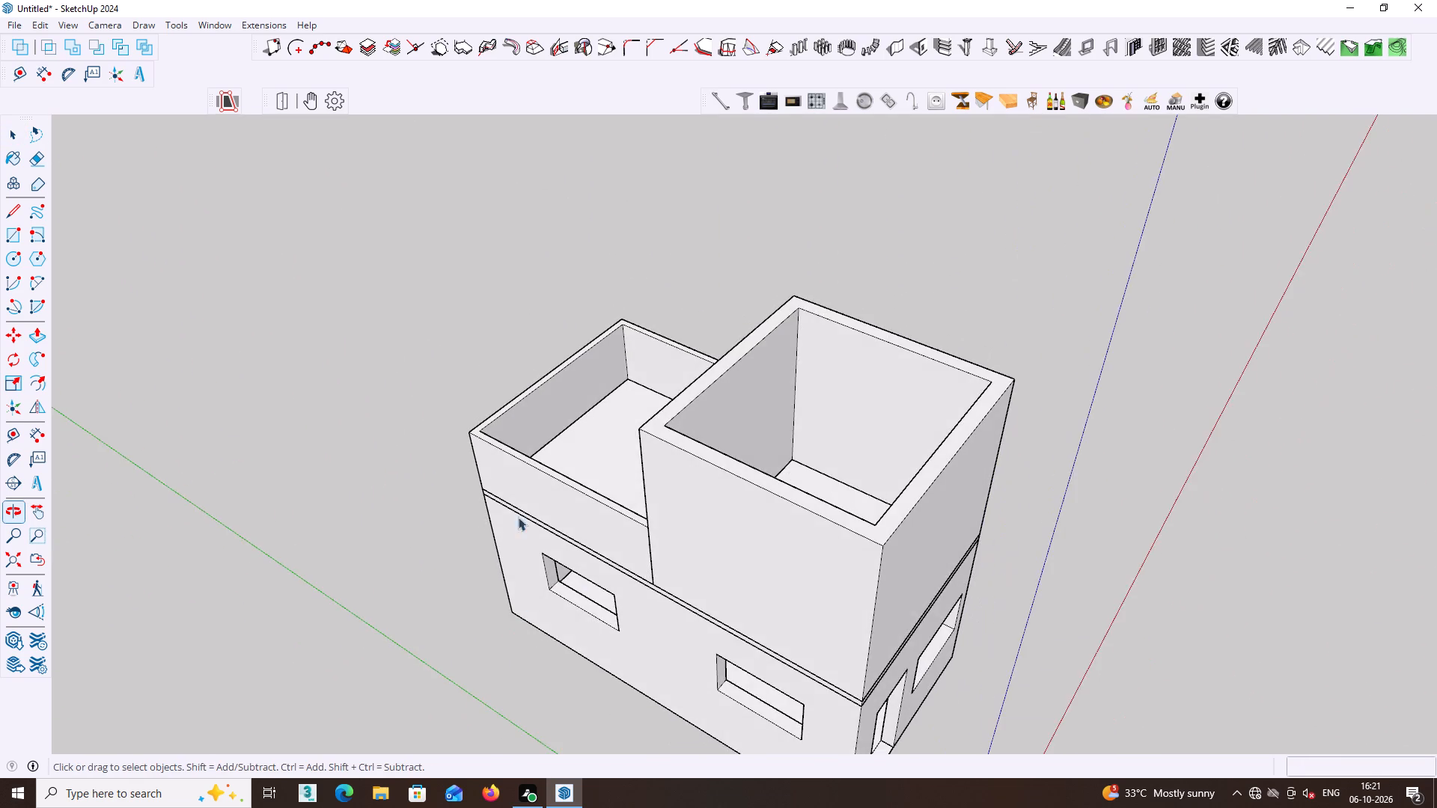
pyautogui.scroll(7, 517, 476)
pyautogui.moveTo(528, 448); pyautogui.dragTo(526, 567, button='middle')
pyautogui.scroll(2, 522, 529)
pyautogui.click(528, 519)
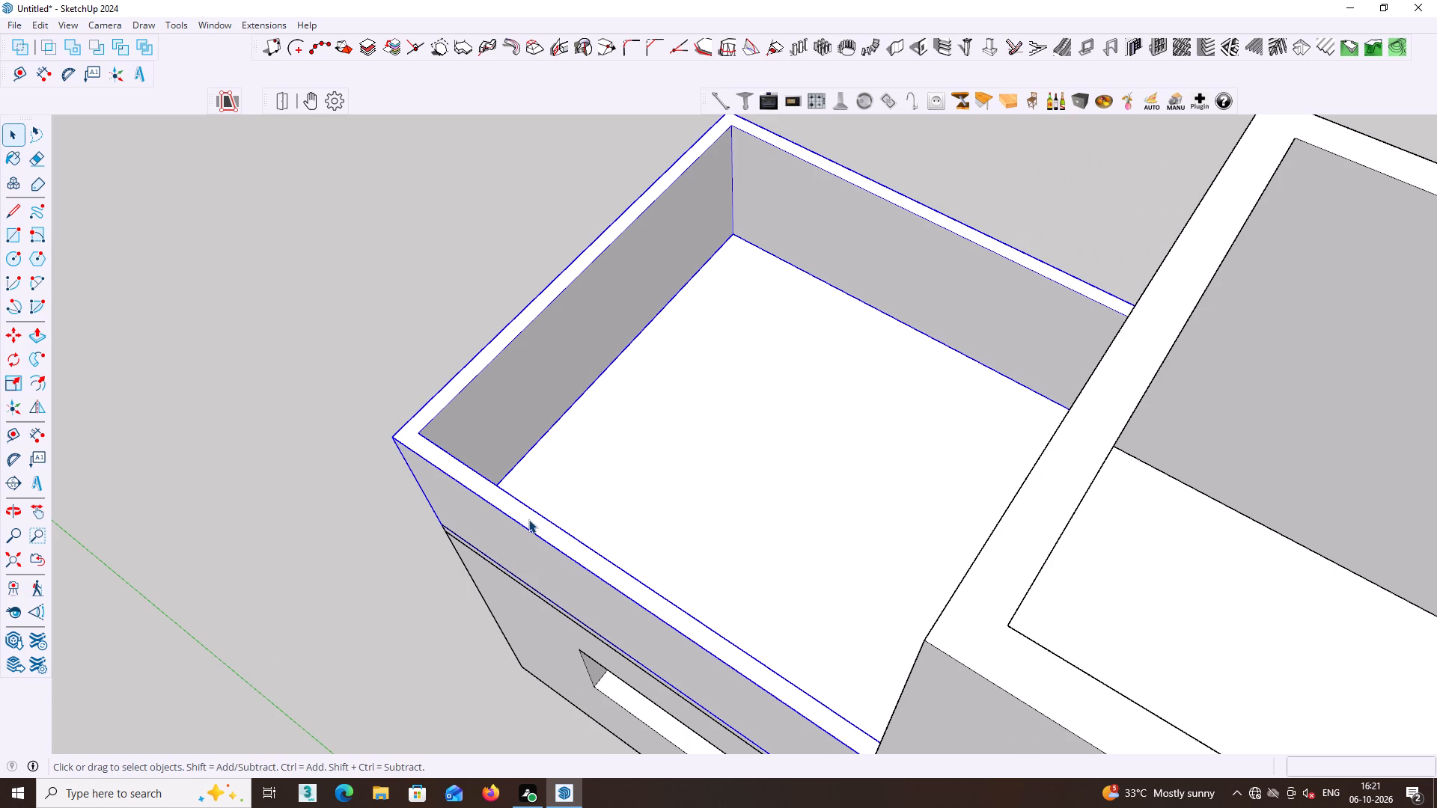
pyautogui.click(528, 519)
pyautogui.doubleClick(530, 520)
pyautogui.click(525, 515)
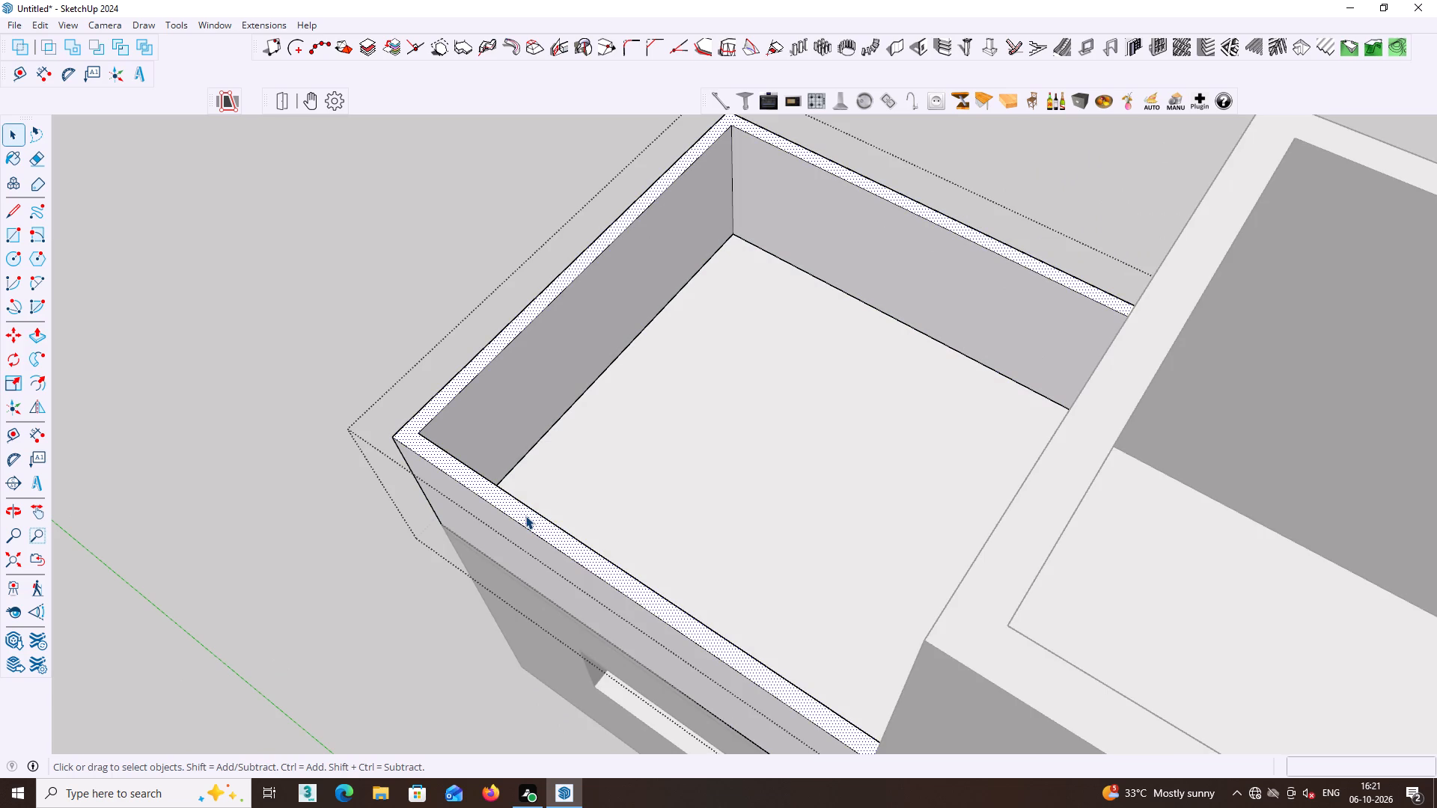
pyautogui.press('p')
pyautogui.click(525, 515)
pyautogui.moveTo(525, 533); pyautogui.dragTo(516, 376, button='middle')
pyautogui.middleClick(516, 376)
pyautogui.moveTo(532, 447); pyautogui.dragTo(538, 349, button='middle')
pyautogui.middleClick(538, 349)
pyautogui.middleClick(538, 349)
pyautogui.middleClick(538, 349)
pyautogui.middleClick(538, 349)
pyautogui.middleClick(538, 349)
pyautogui.middleClick(538, 349)
pyautogui.middleClick(538, 349)
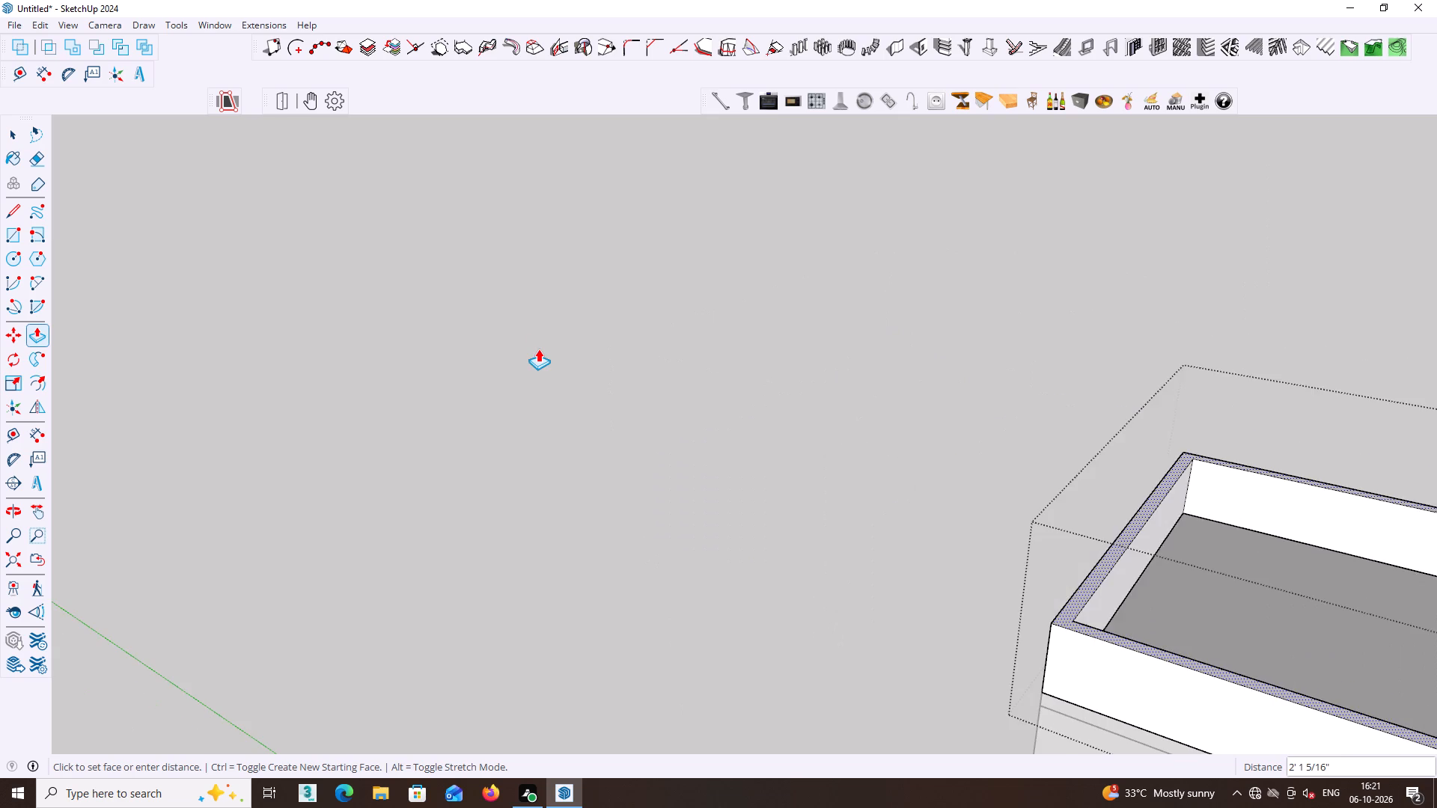
pyautogui.scroll(-4, 547, 366)
pyautogui.moveTo(683, 468); pyautogui.dragTo(641, 430, button='middle')
pyautogui.moveTo(526, 377); pyautogui.dragTo(457, 360, button='middle')
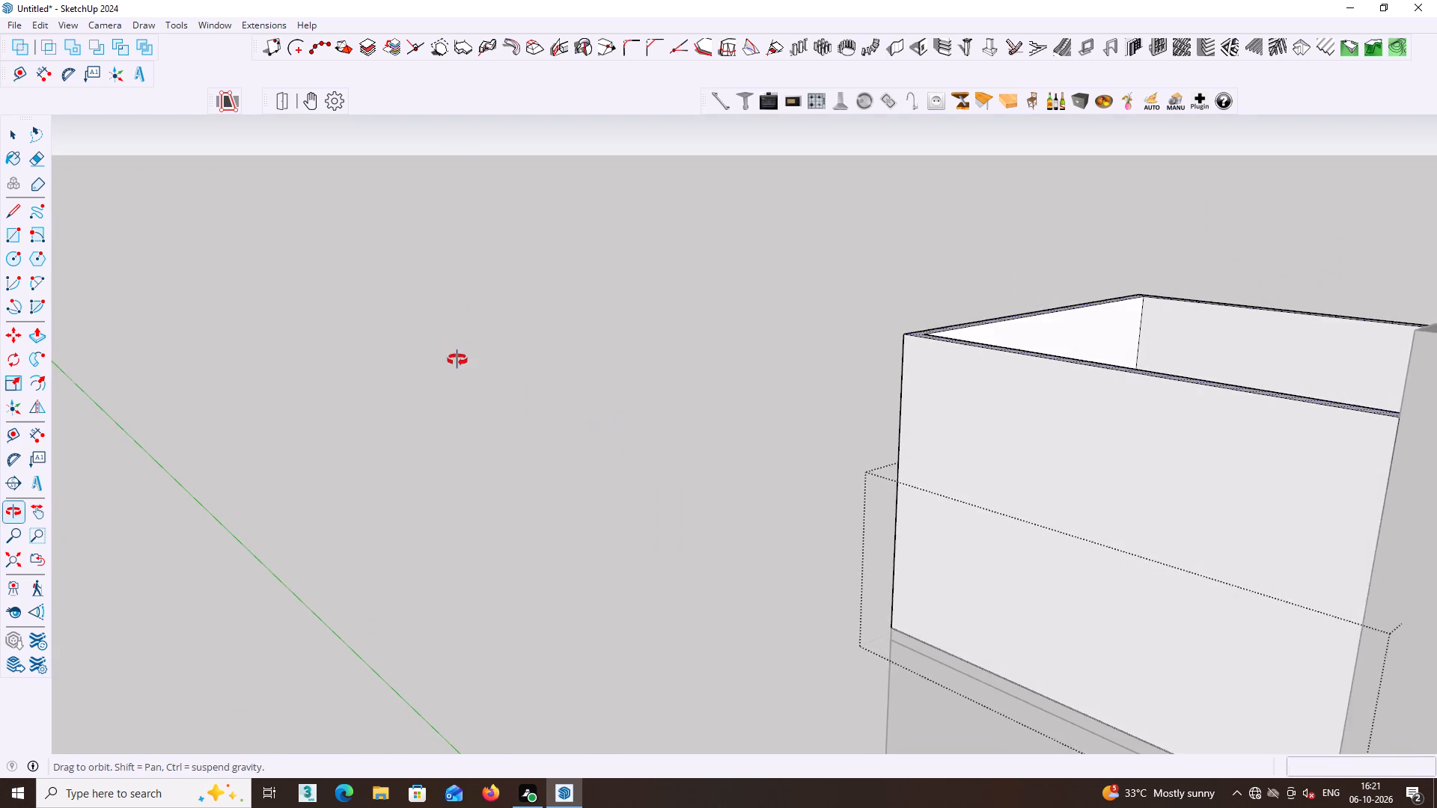
pyautogui.moveTo(457, 360); pyautogui.dragTo(458, 360, button='middle')
pyautogui.keyDown('shift'); pyautogui.moveTo(458, 358); pyautogui.dragTo(416, 316, button='middle'); pyautogui.keyUp('shift')
pyautogui.keyDown('shift'); pyautogui.moveTo(283, 232); pyautogui.dragTo(230, 200, button='middle'); pyautogui.keyUp('shift')
pyautogui.scroll(-6, 434, 307)
pyautogui.moveTo(435, 313); pyautogui.dragTo(447, 331, button='middle')
pyautogui.moveTo(892, 527); pyautogui.dragTo(884, 509, button='middle')
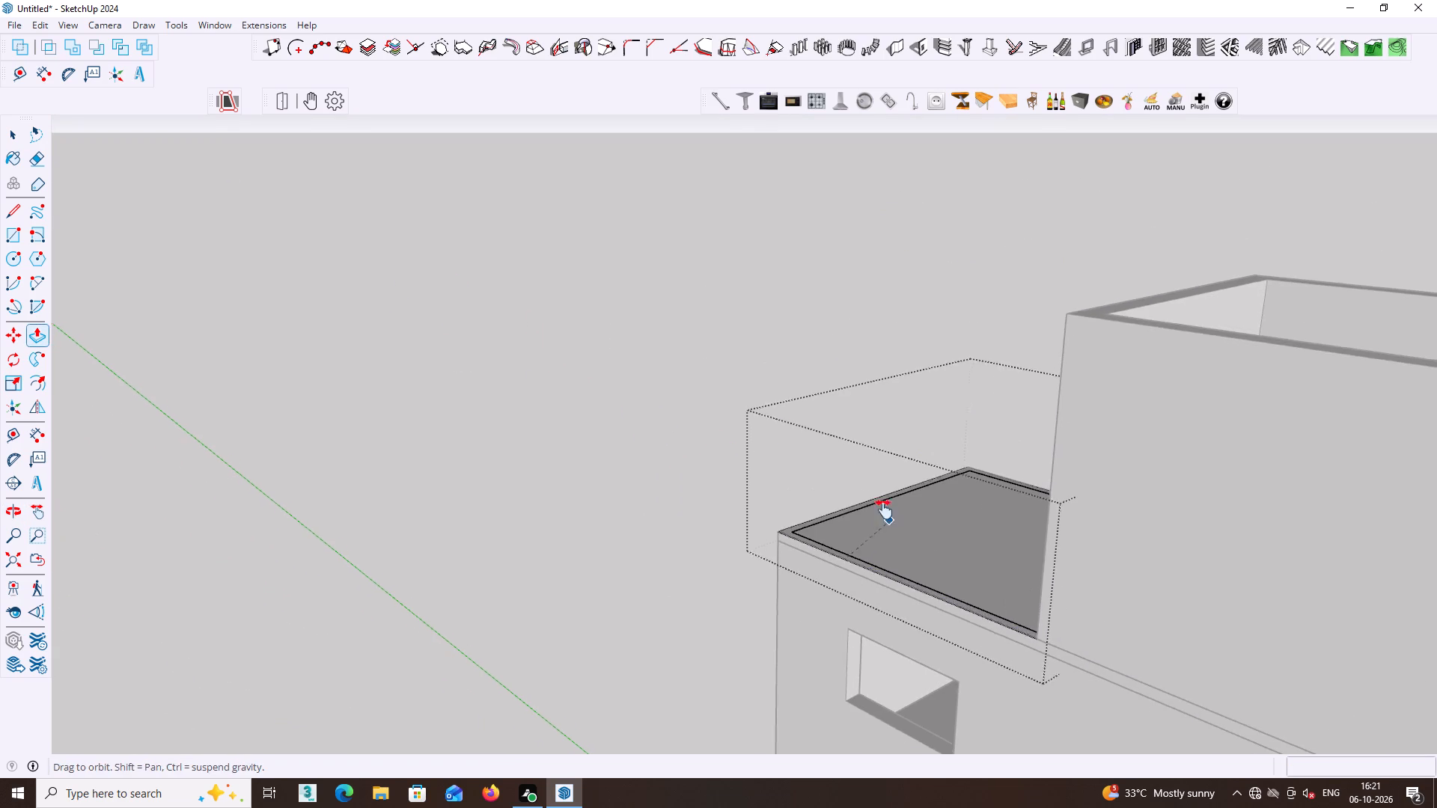
pyautogui.moveTo(884, 509); pyautogui.dragTo(586, 336, button='middle')
pyautogui.keyDown('shift'); pyautogui.middleClick(586, 336); pyautogui.keyUp('shift')
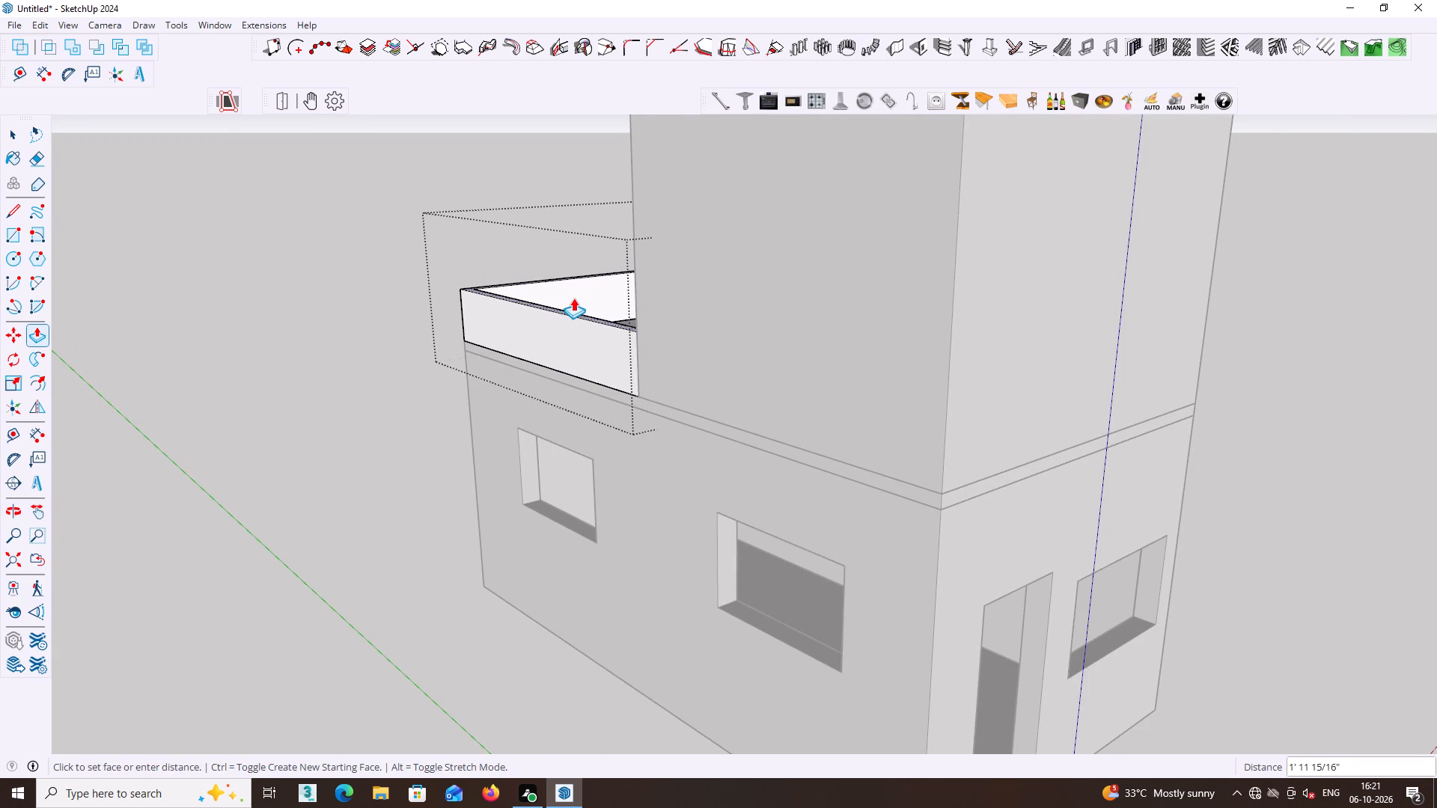
pyautogui.click(632, 287)
pyautogui.press('n')
pyautogui.press('b')
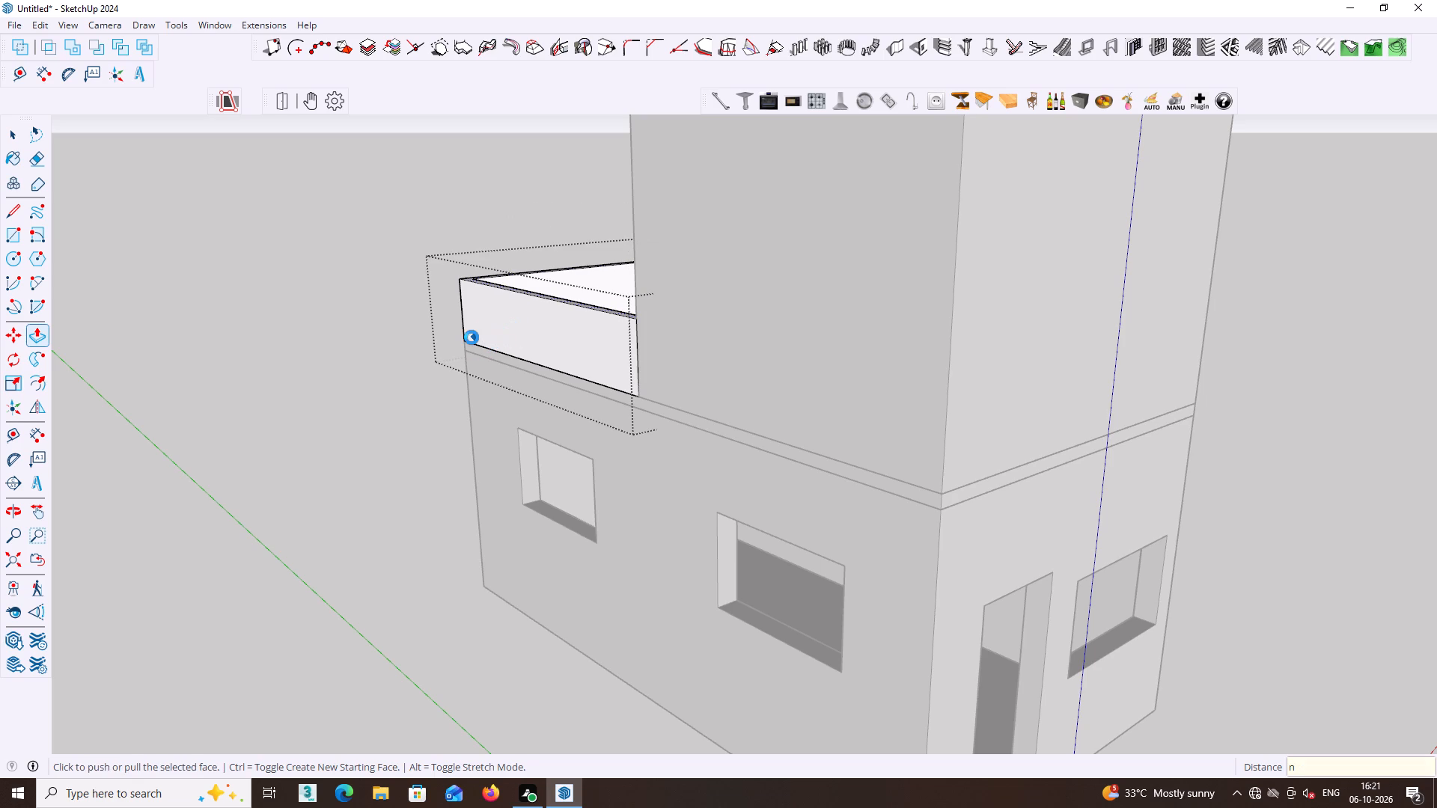
# Exit the parapet wall group and close the Materials tray.
pyautogui.press('space')
pyautogui.click(418, 352)
pyautogui.press('Escape')
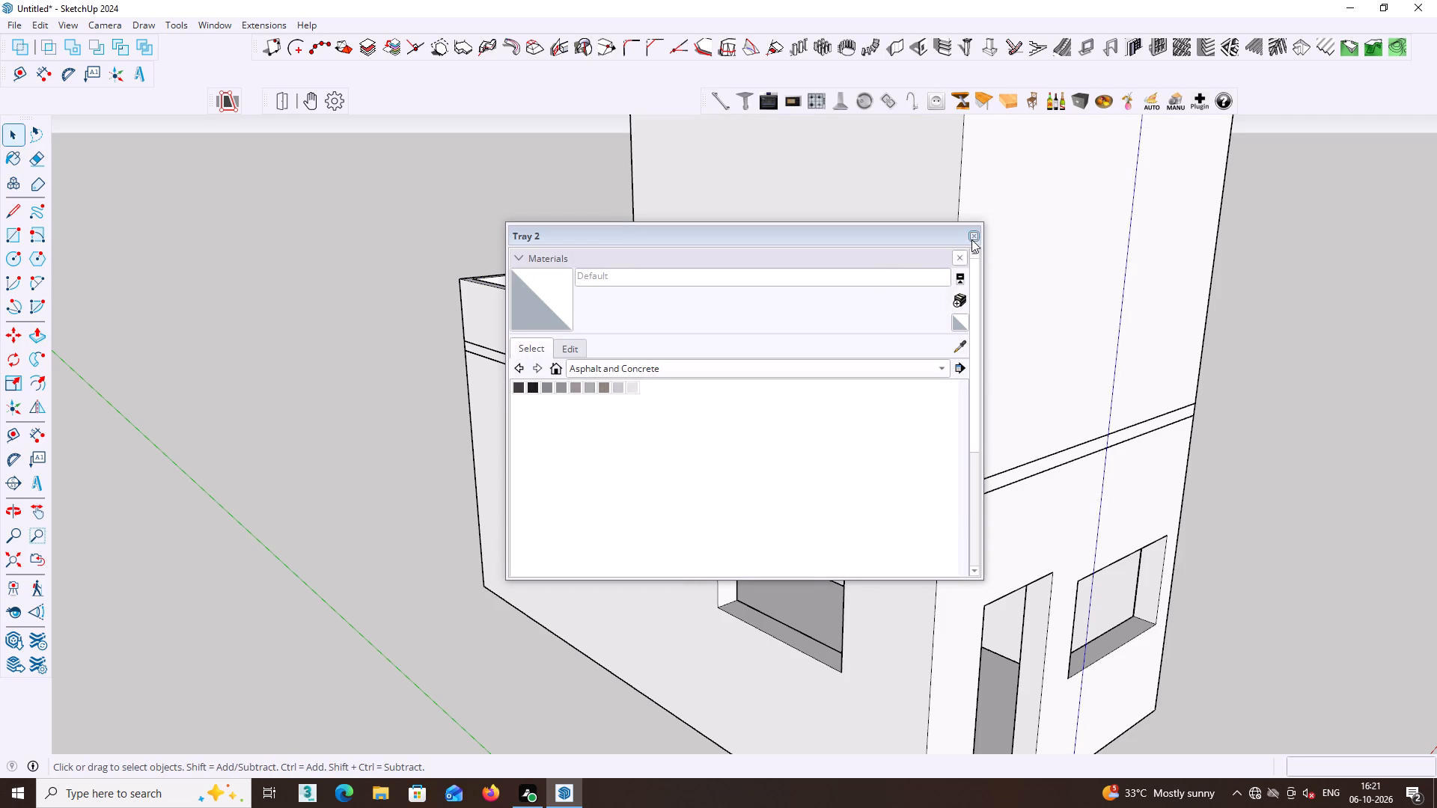
pyautogui.click(972, 239)
pyautogui.click(315, 405)
# Examine the lowered terrace parapet and the first-floor walls from the long side and the door side.
pyautogui.moveTo(337, 405); pyautogui.dragTo(574, 400, button='middle')
pyautogui.moveTo(569, 397); pyautogui.dragTo(564, 406, button='middle')
pyautogui.scroll(-8, 569, 397)
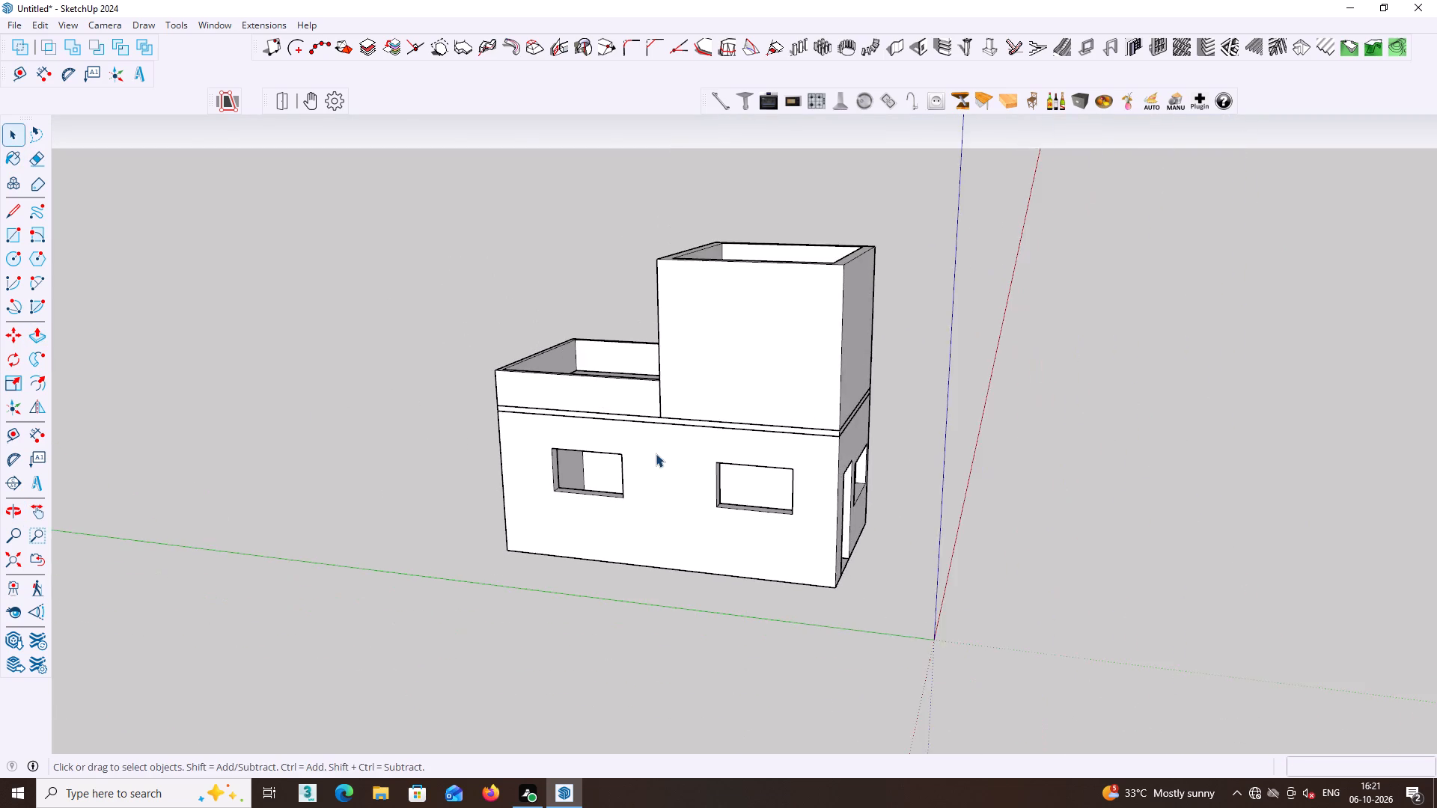
pyautogui.moveTo(656, 453); pyautogui.dragTo(592, 444, button='middle')
pyautogui.middleClick(592, 444)
pyautogui.moveTo(586, 442); pyautogui.dragTo(514, 429, button='middle')
pyautogui.moveTo(514, 429); pyautogui.dragTo(494, 431, button='middle')
pyautogui.moveTo(701, 369); pyautogui.dragTo(736, 467, button='middle')
pyautogui.moveTo(727, 406); pyautogui.dragTo(623, 405, button='middle')
pyautogui.moveTo(605, 408); pyautogui.dragTo(591, 411, button='middle')
pyautogui.middleClick(591, 411)
pyautogui.scroll(-2, 689, 407)
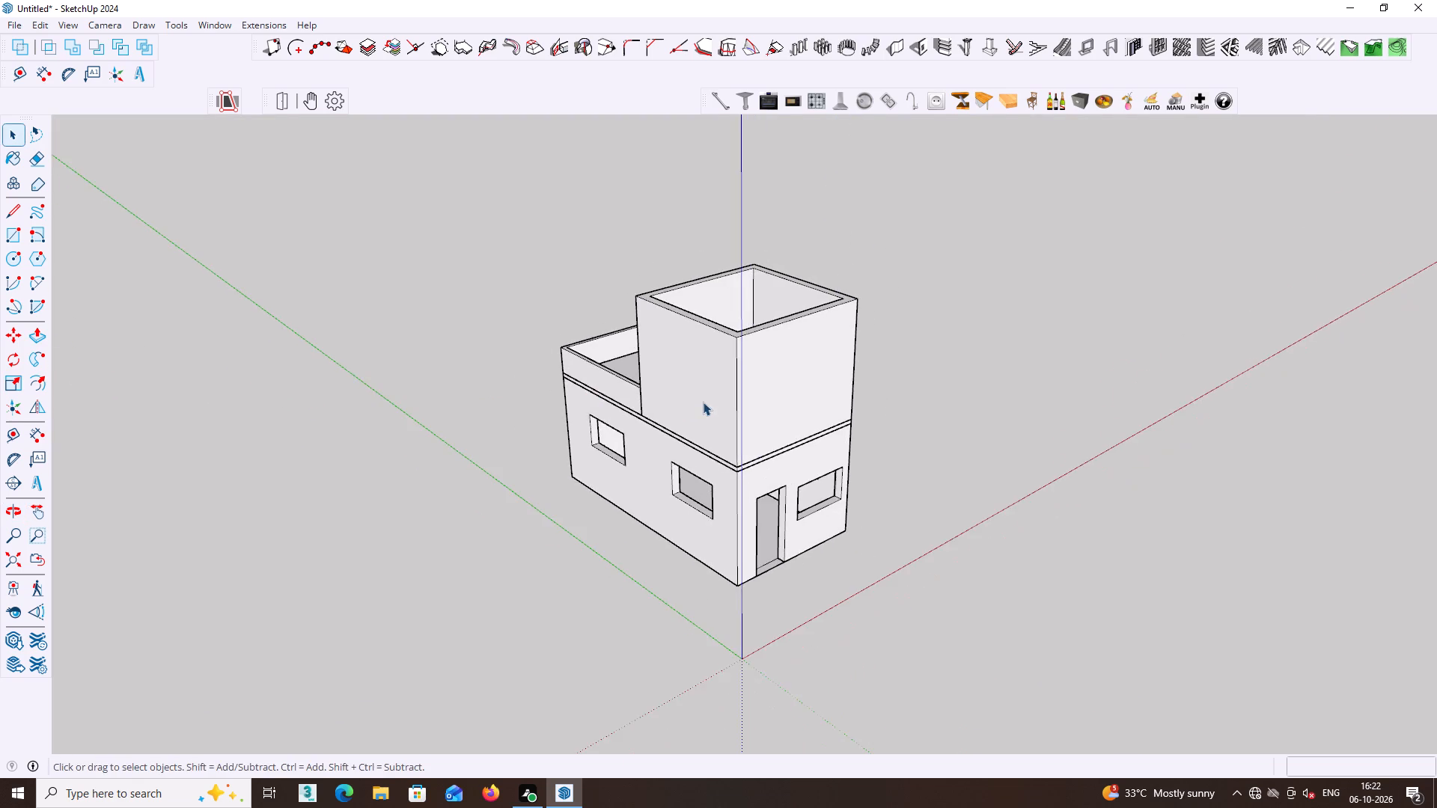
pyautogui.moveTo(793, 404); pyautogui.dragTo(676, 370, button='middle')
pyautogui.middleClick(637, 363)
pyautogui.middleClick(633, 363)
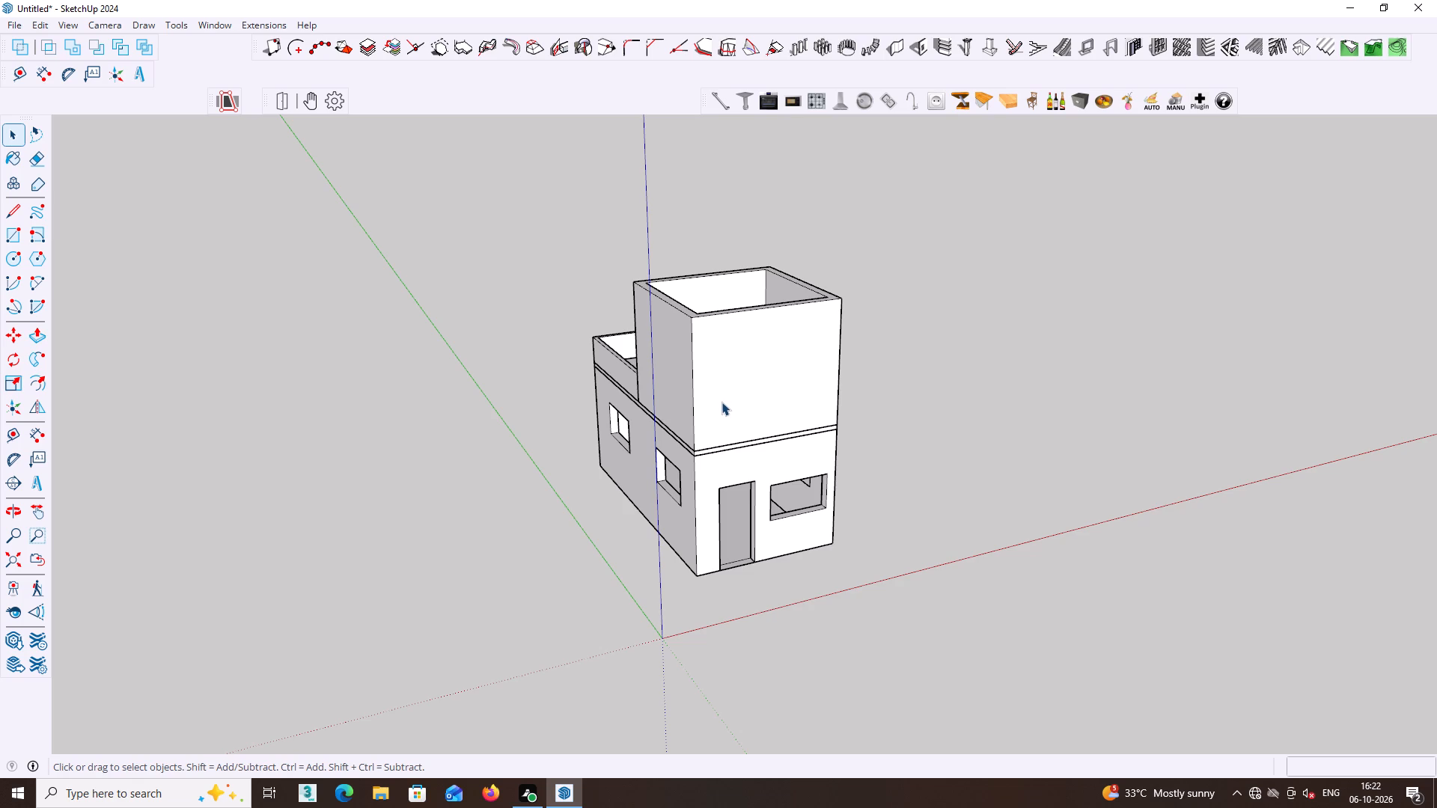
# Cover the first-floor walls with a corner-to-corner rectangle and extrude it up 4.5" as a roof slab.
pyautogui.moveTo(697, 367); pyautogui.dragTo(669, 497, button='middle')
pyautogui.press('r')
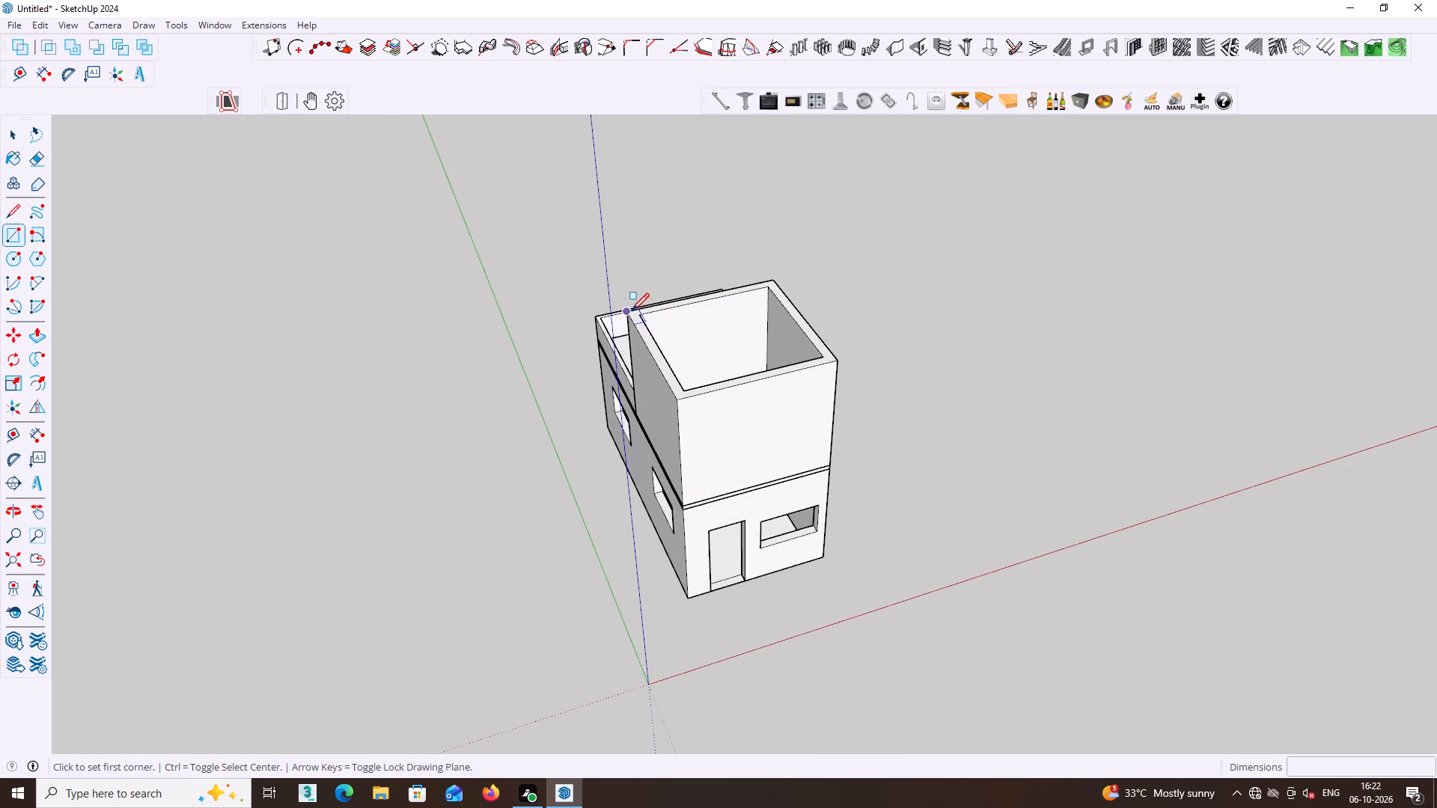
pyautogui.click(632, 310)
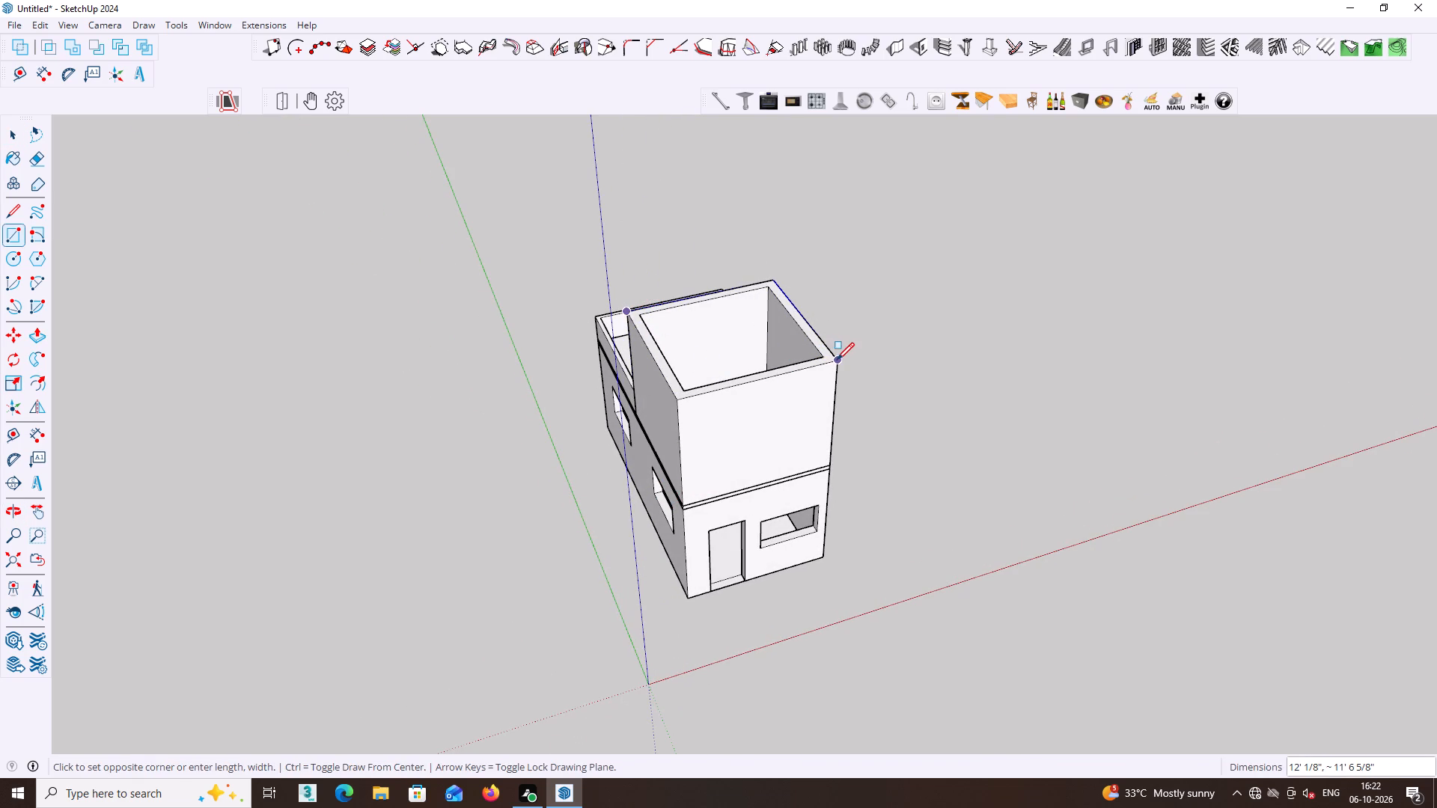
pyautogui.click(837, 360)
pyautogui.press('space')
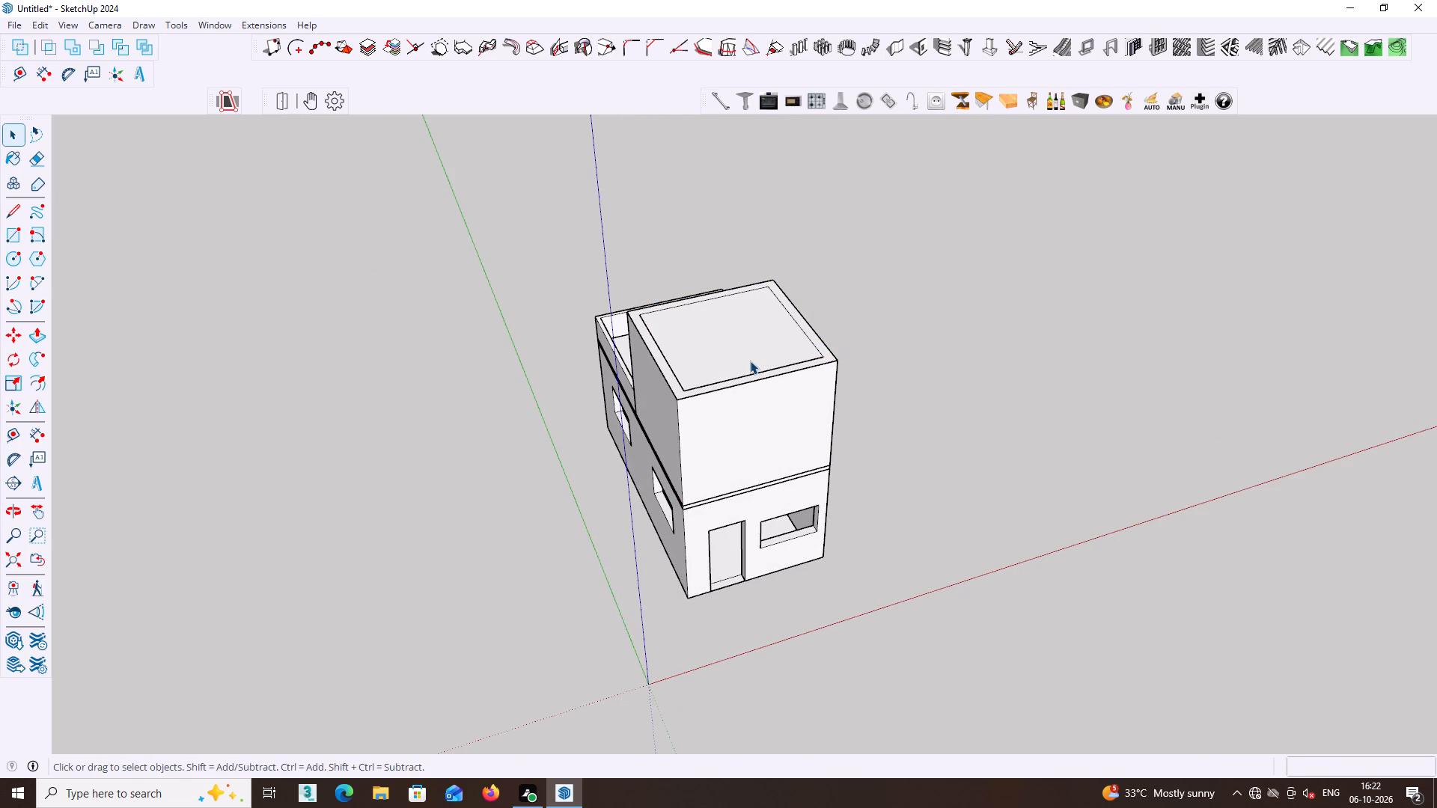
pyautogui.press('p')
pyautogui.click(750, 361)
pyautogui.write('4.5')
pyautogui.press('Return')
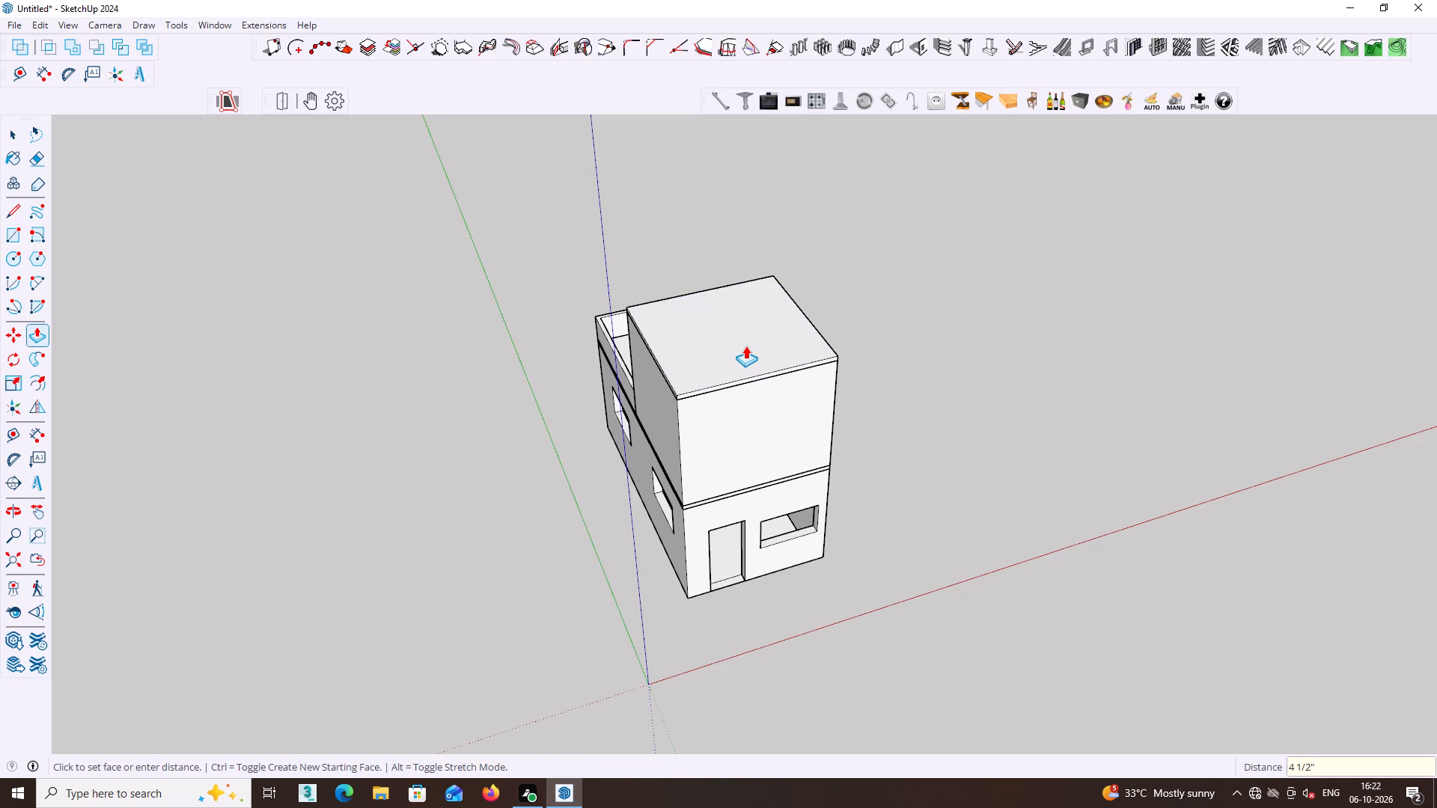
pyautogui.press('space')
pyautogui.click(881, 379)
# Examine the roofed first floor from the door side and the long side, checking the wall group.
pyautogui.moveTo(879, 360); pyautogui.dragTo(934, 206, button='middle')
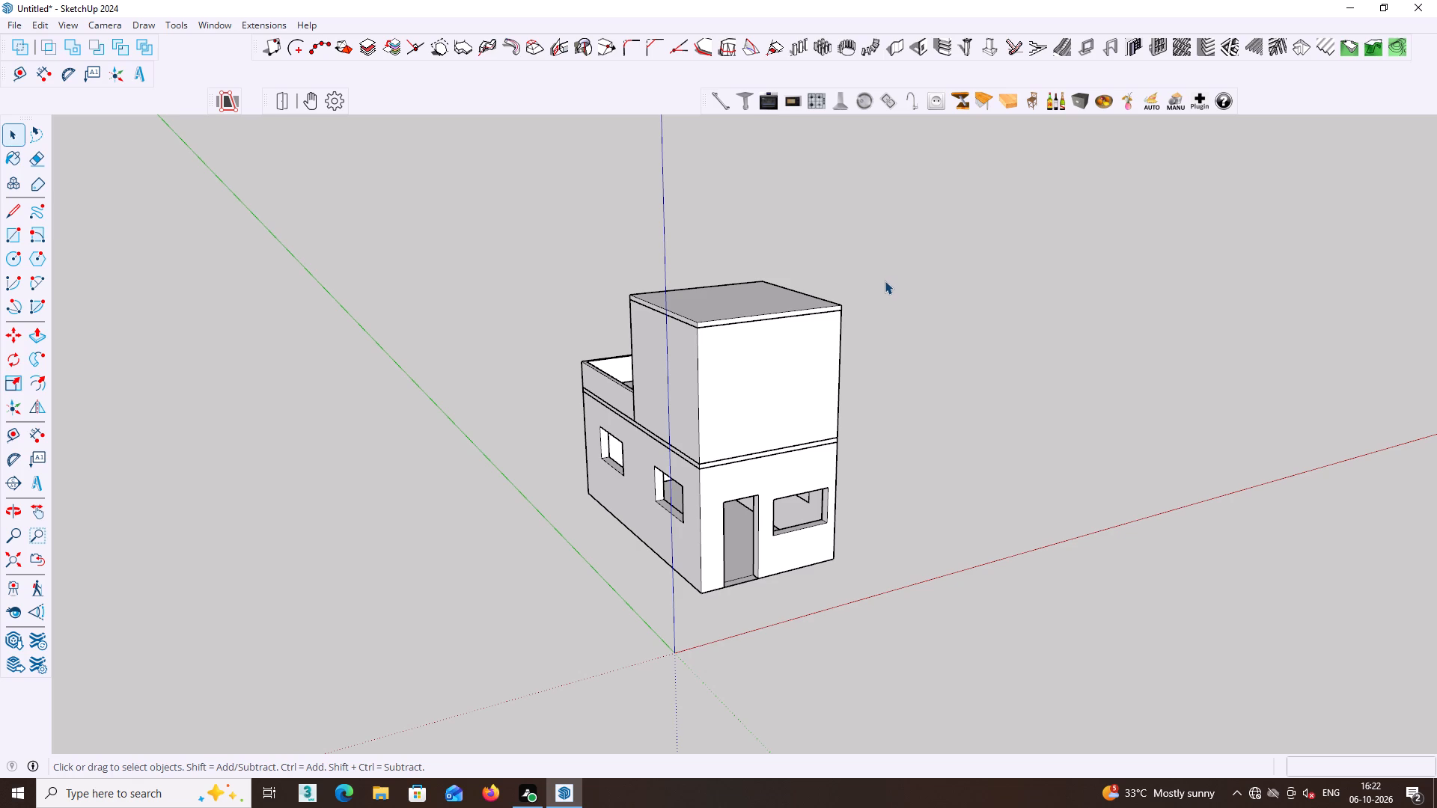
pyautogui.moveTo(885, 281); pyautogui.dragTo(934, 313, button='middle')
pyautogui.moveTo(796, 426); pyautogui.dragTo(748, 373, button='middle')
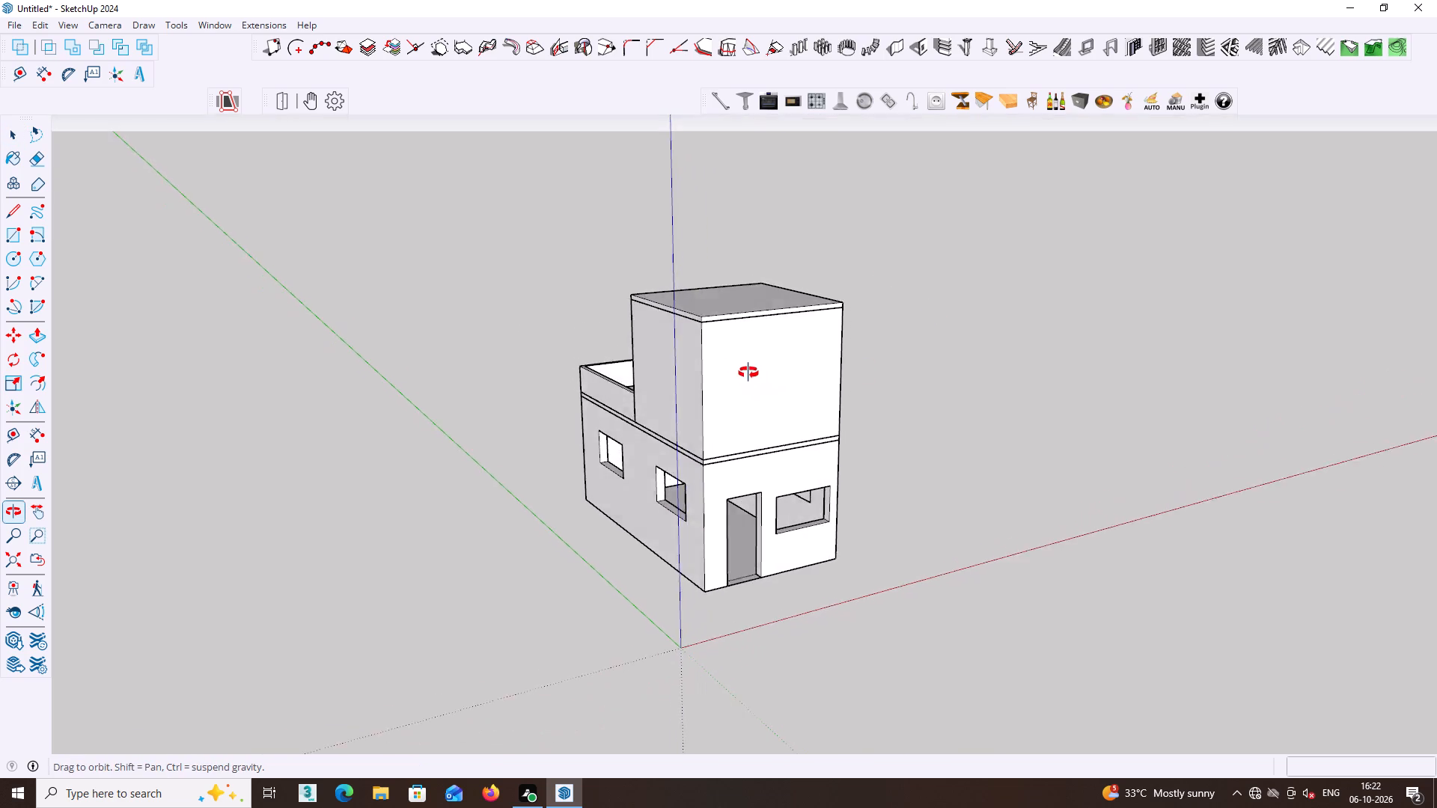
pyautogui.moveTo(748, 373); pyautogui.dragTo(686, 361, button='middle')
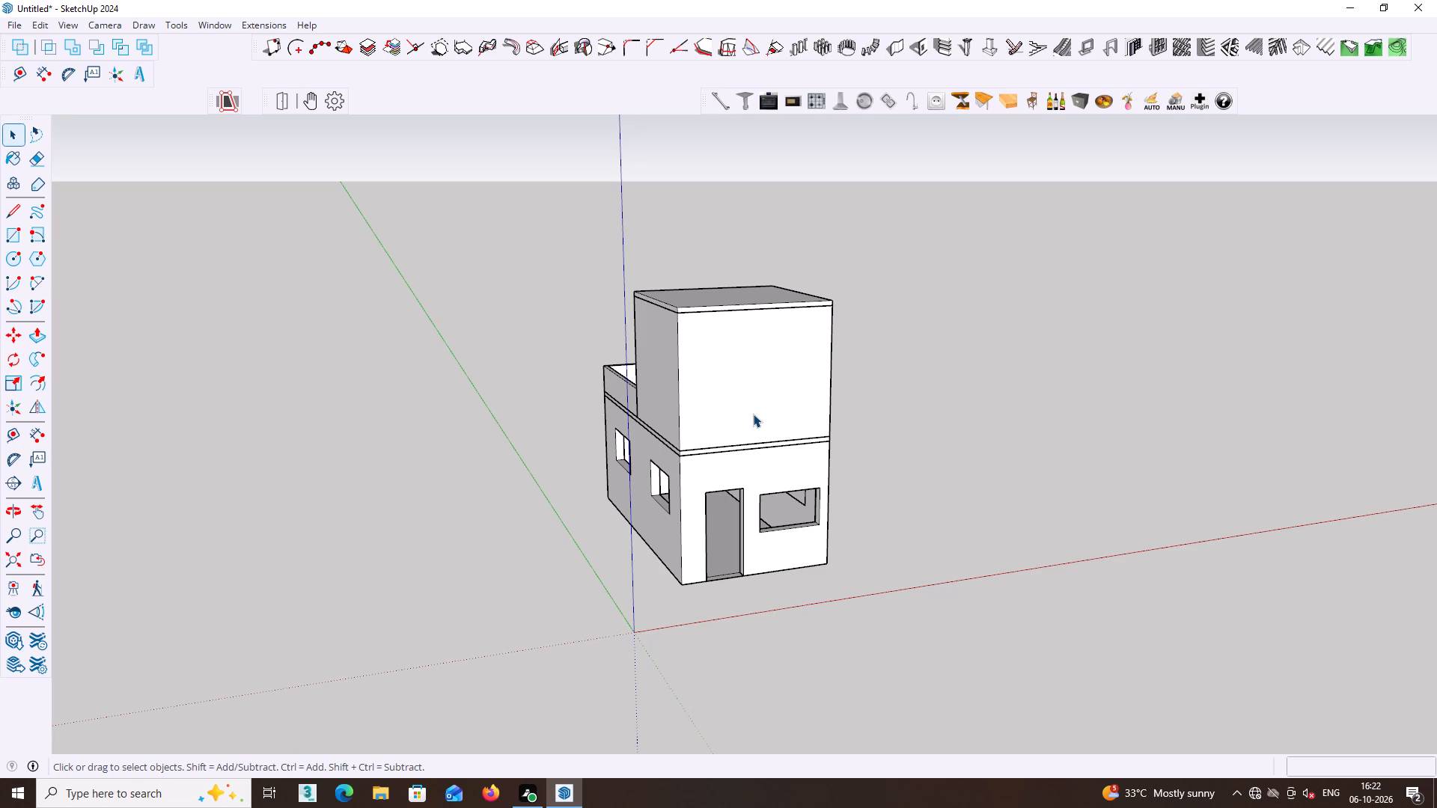
pyautogui.moveTo(753, 413); pyautogui.dragTo(1024, 400, button='middle')
pyautogui.moveTo(719, 397); pyautogui.dragTo(954, 430, button='middle')
pyautogui.moveTo(774, 397); pyautogui.dragTo(871, 391, button='middle')
pyautogui.doubleClick(804, 363)
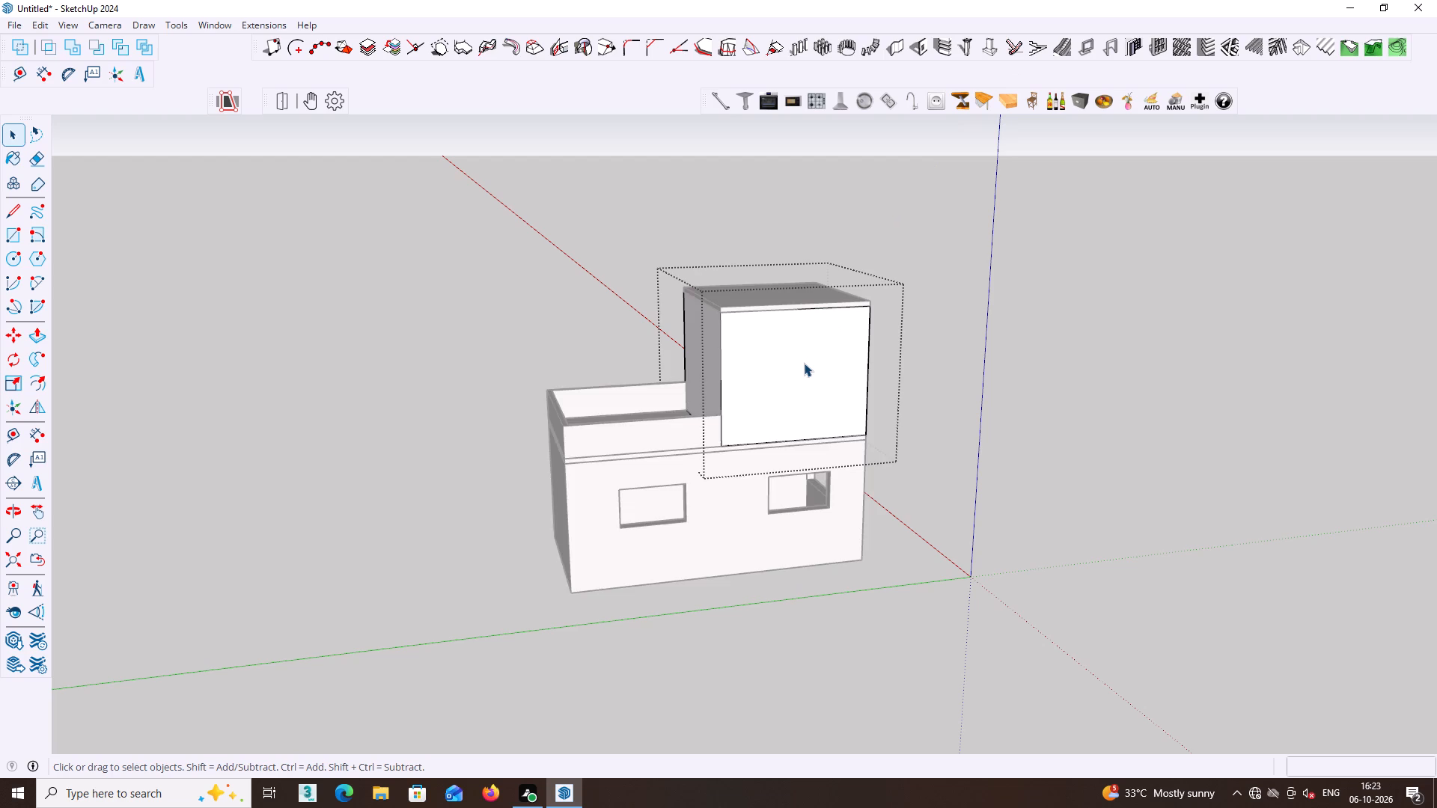
pyautogui.click(1040, 343)
pyautogui.click(739, 379)
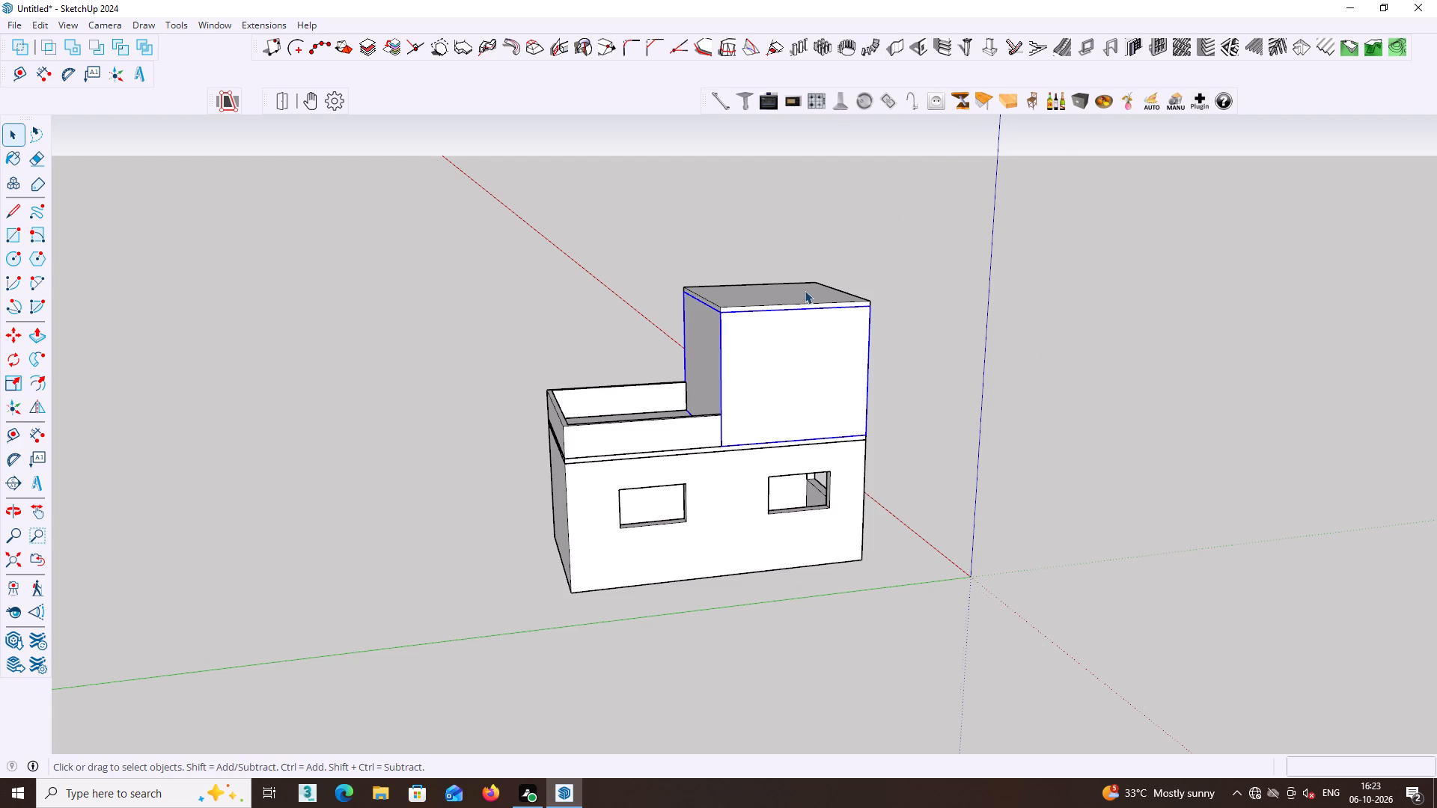
# Make the whole first-floor roof slab a group.
pyautogui.moveTo(805, 290); pyautogui.dragTo(790, 330, button='middle')
pyautogui.click(984, 272)
pyautogui.click(808, 313)
pyautogui.doubleClick(790, 305)
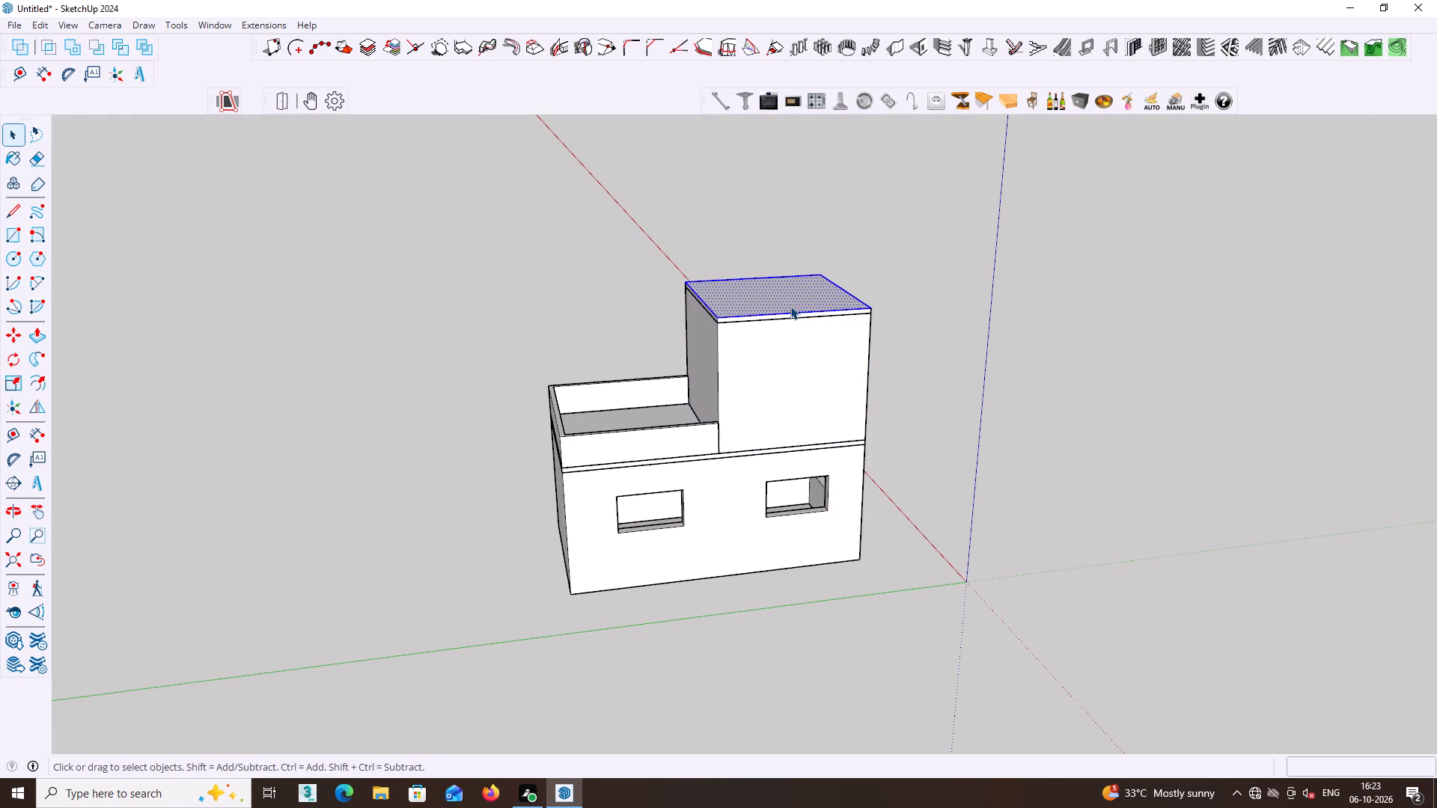
pyautogui.tripleClick(790, 306)
pyautogui.click(790, 306)
pyautogui.rightClick(790, 306)
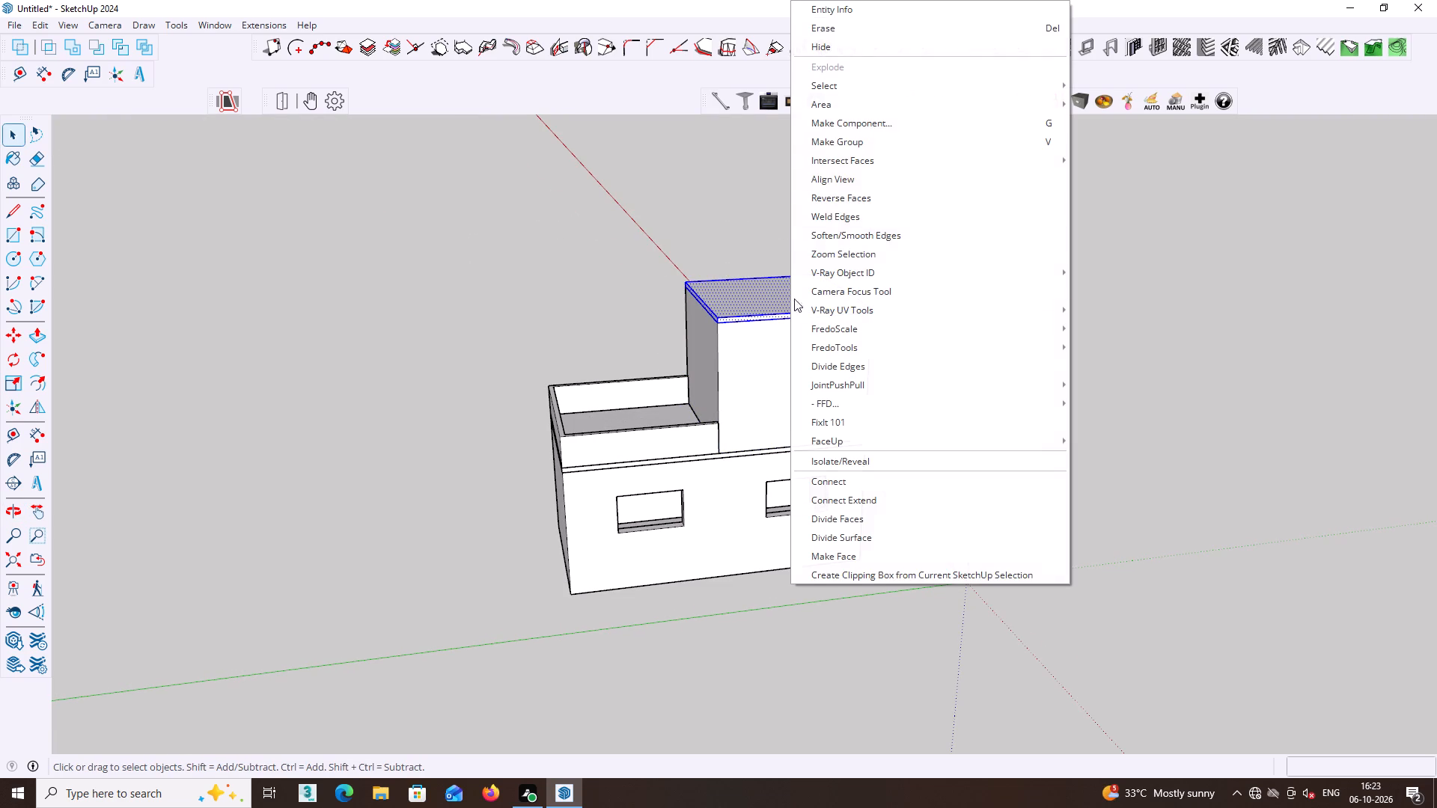
pyautogui.click(851, 141)
pyautogui.click(930, 266)
# Create a wall opening 5' wide and 3' high in the first-floor side wall, above the ground-floor window nearest the front.
pyautogui.click(823, 378)
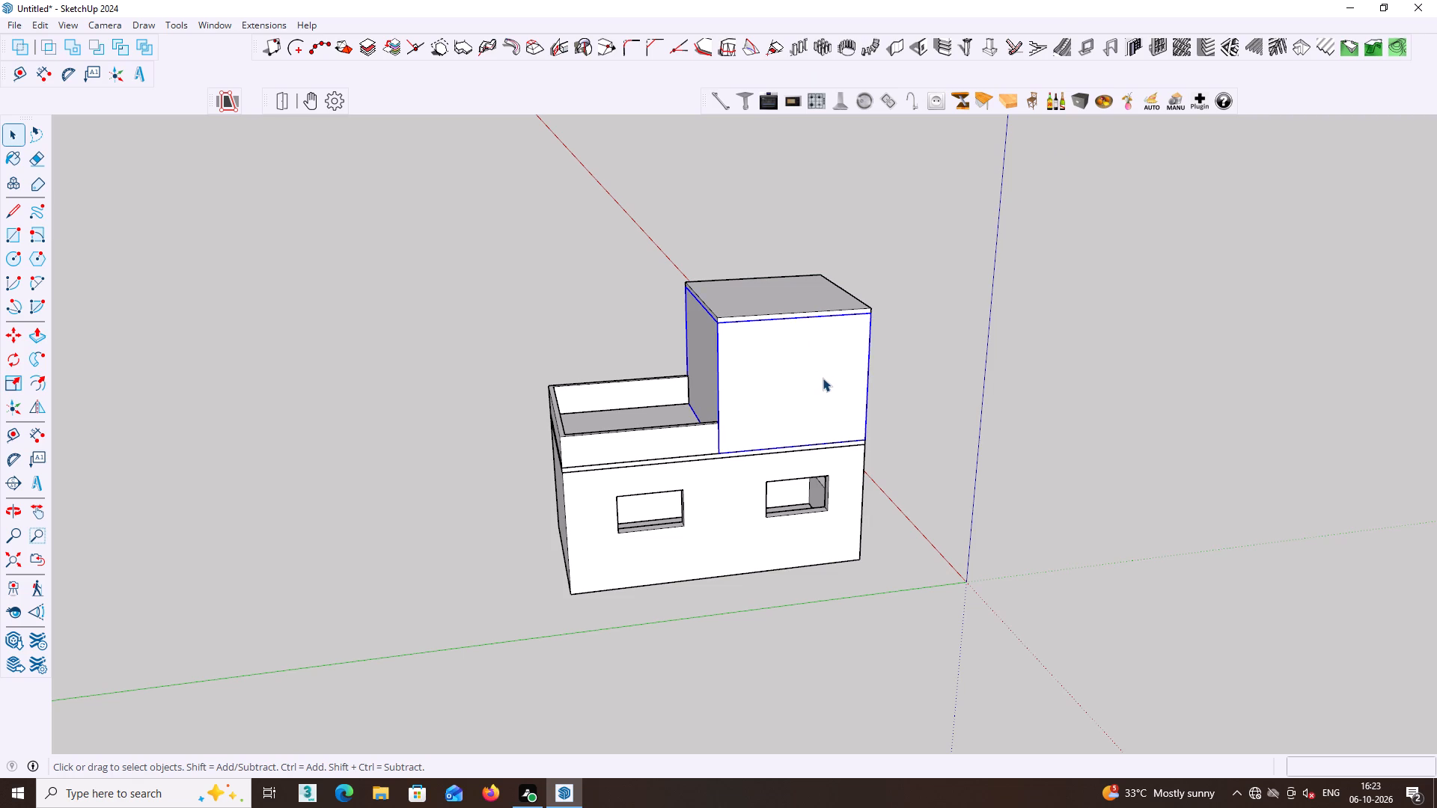
pyautogui.click(925, 330)
pyautogui.moveTo(924, 328); pyautogui.dragTo(562, 301, button='middle')
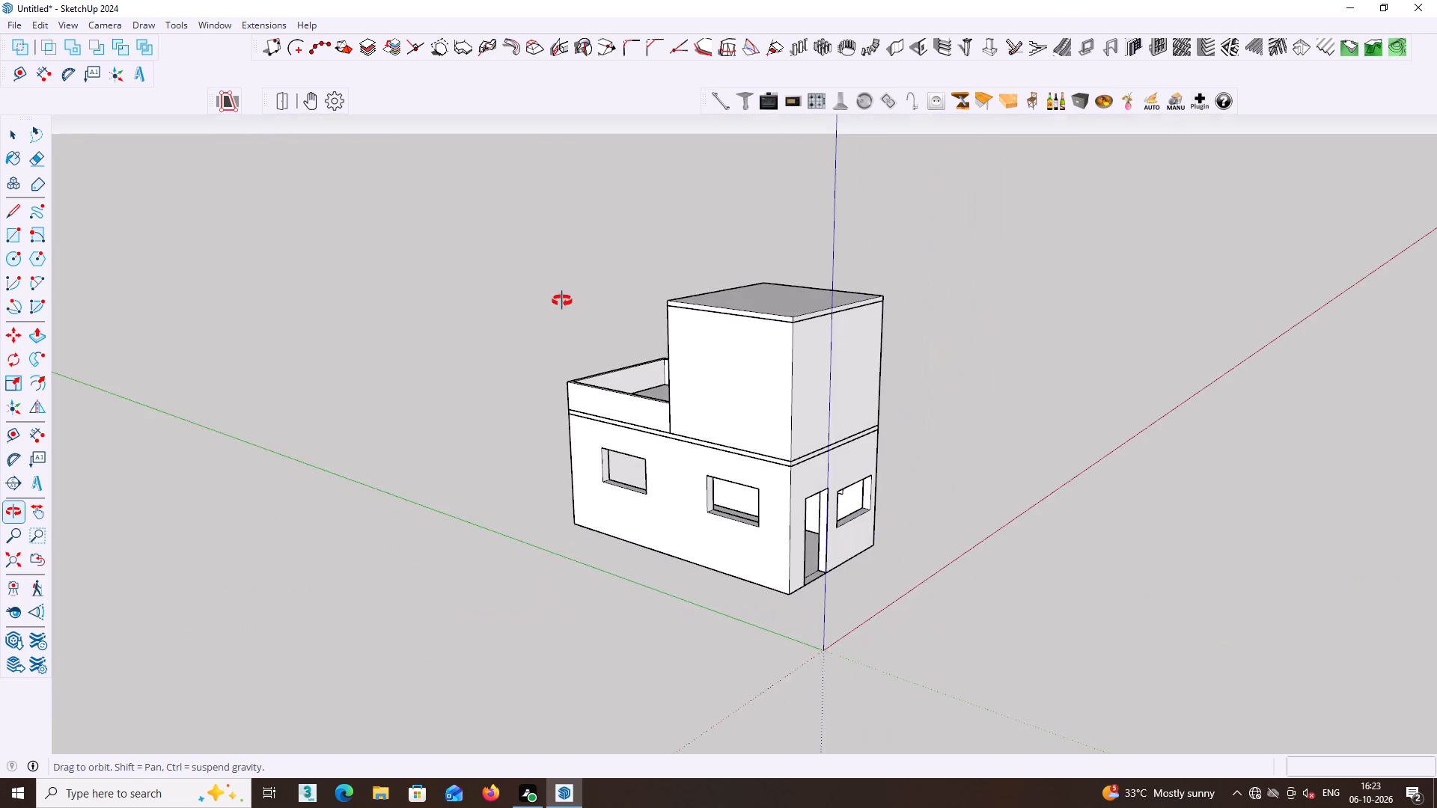
pyautogui.moveTo(562, 301); pyautogui.dragTo(925, 304, button='middle')
pyautogui.click(796, 384)
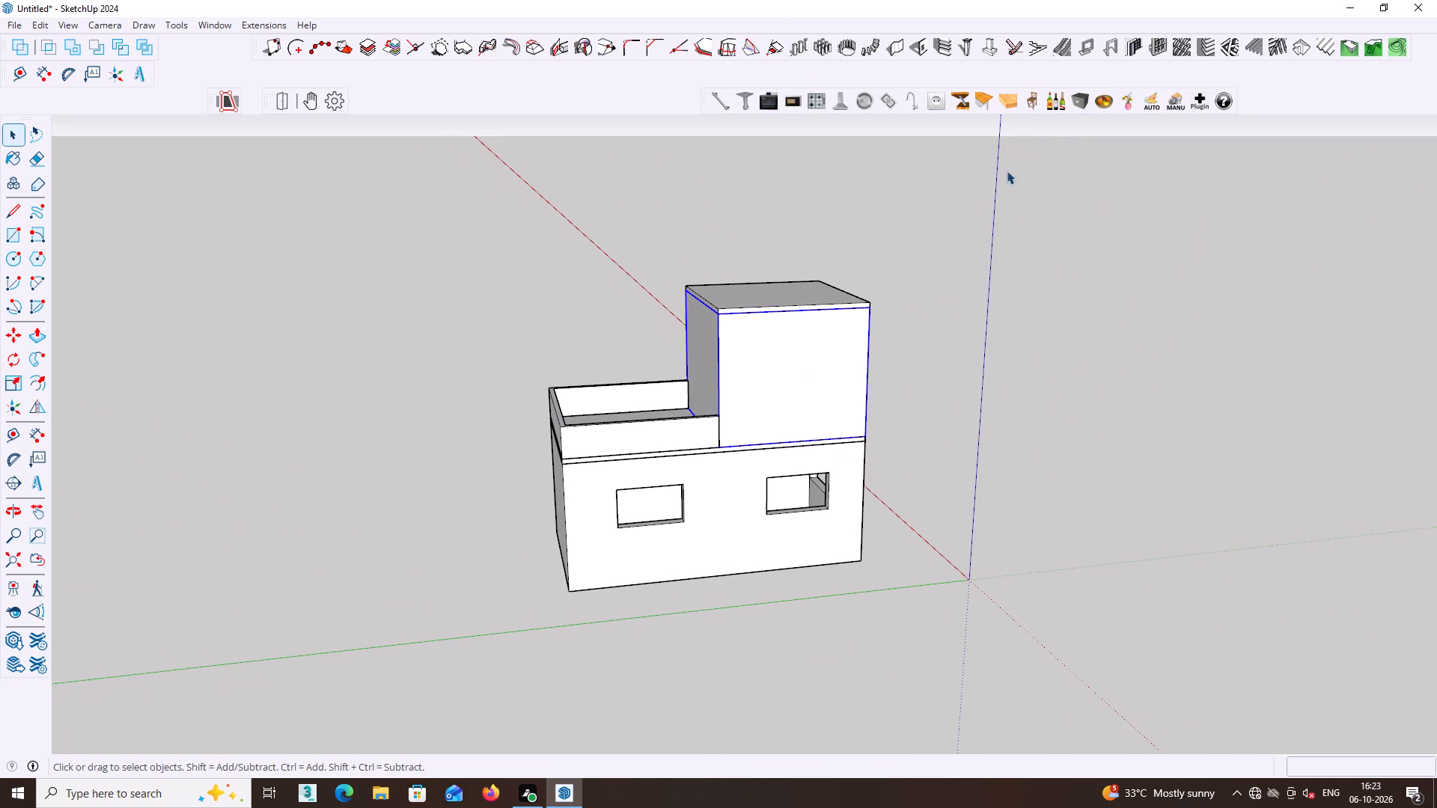
pyautogui.click(920, 49)
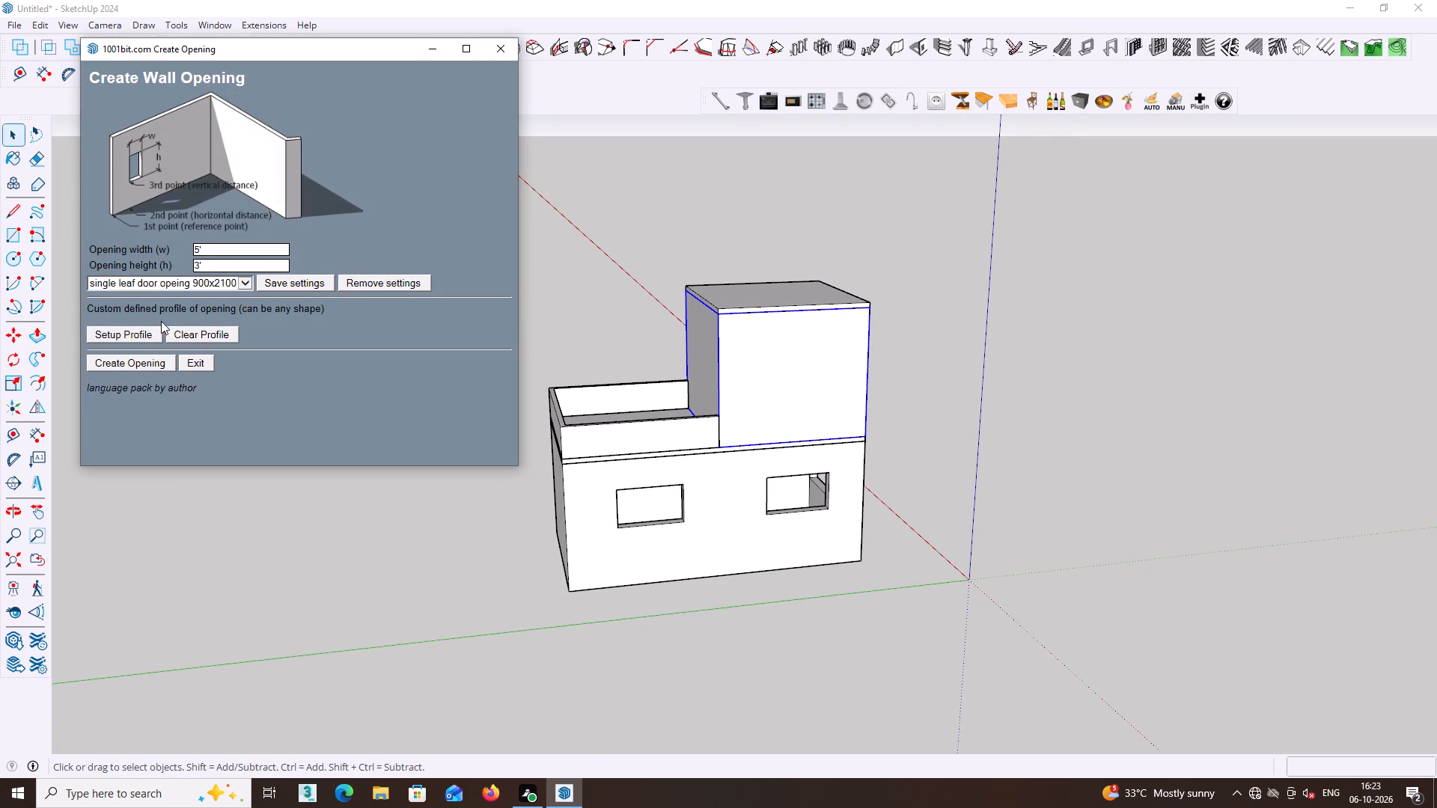
pyautogui.click(147, 364)
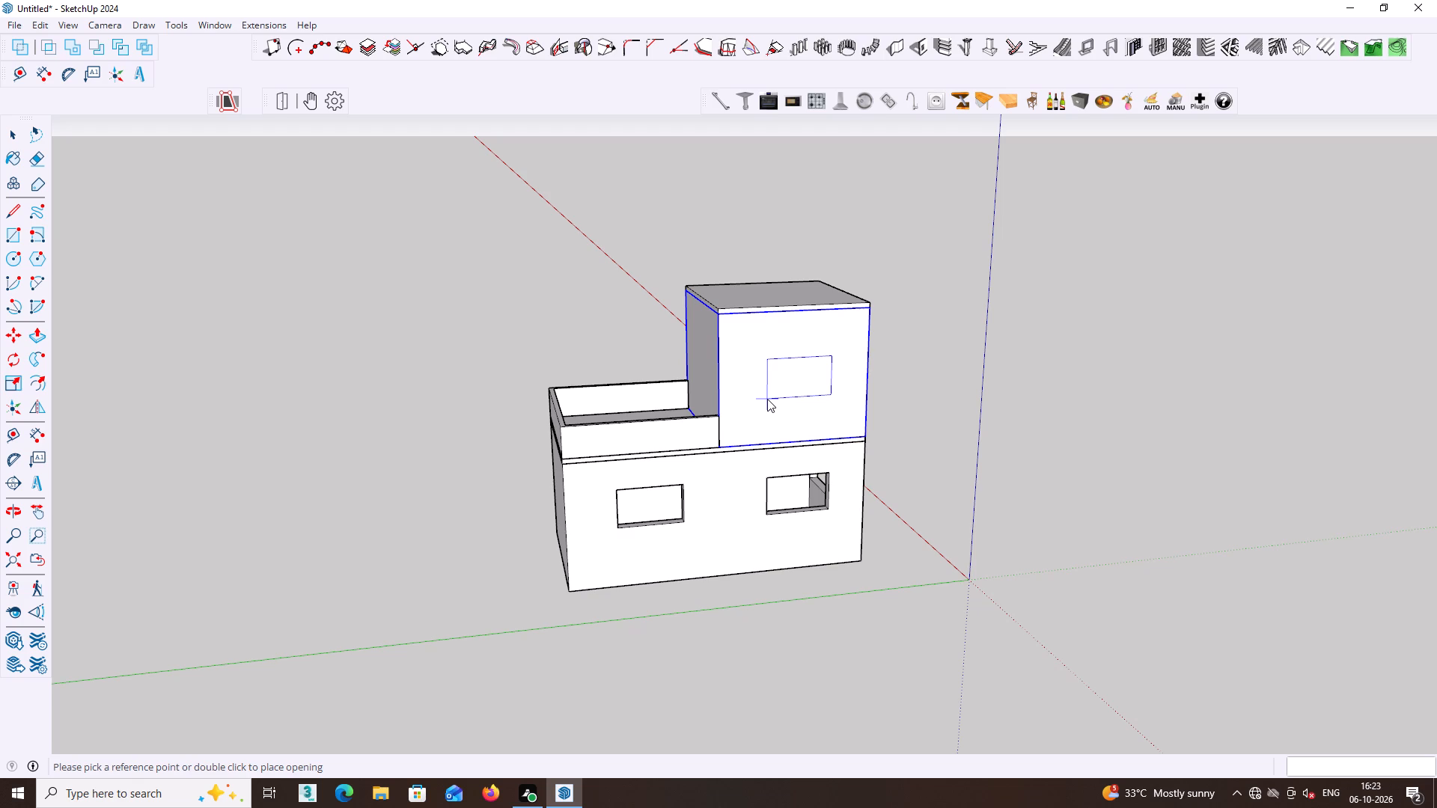
pyautogui.click(767, 399)
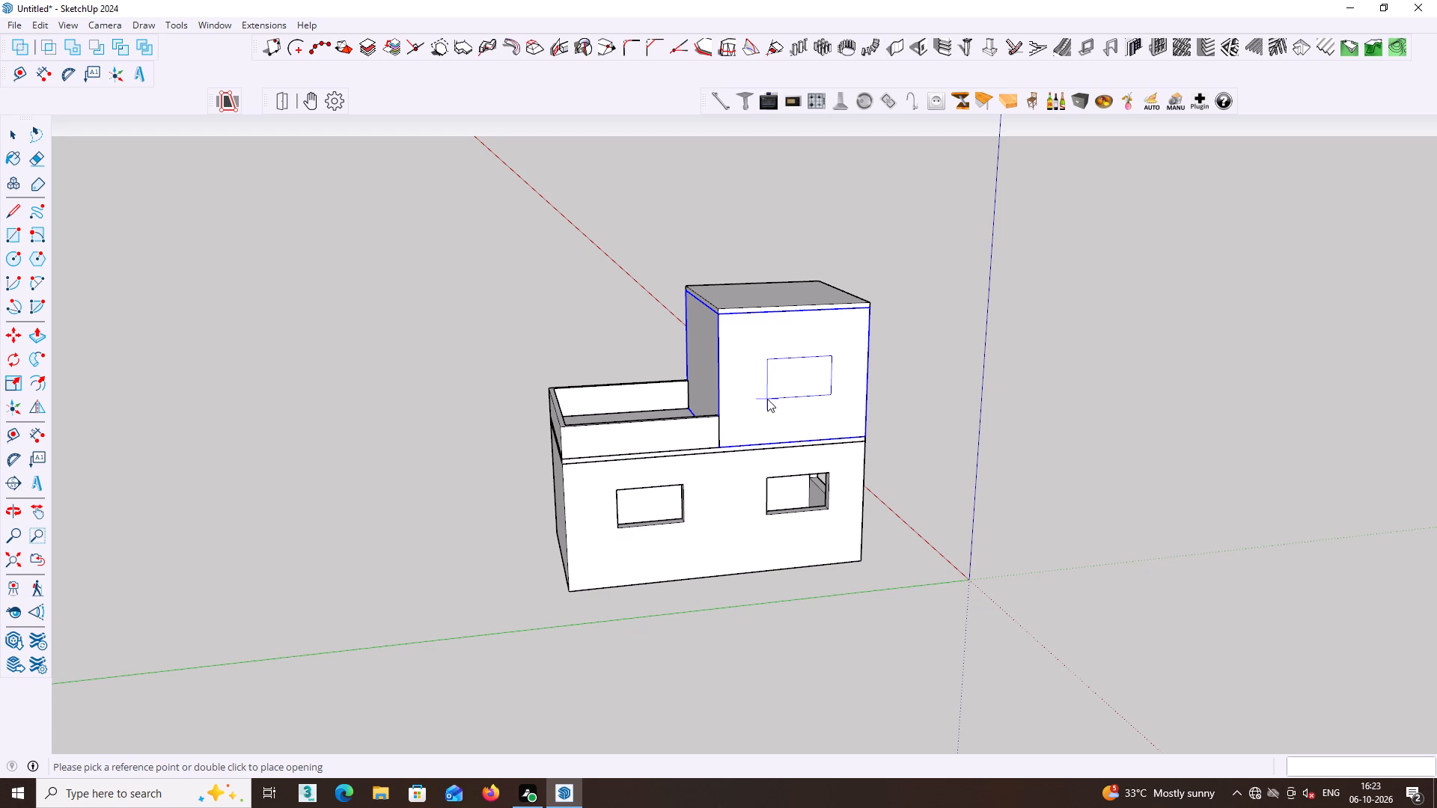
pyautogui.doubleClick(767, 399)
pyautogui.moveTo(983, 397); pyautogui.dragTo(889, 410, button='middle')
pyautogui.moveTo(882, 411); pyautogui.dragTo(798, 424, button='middle')
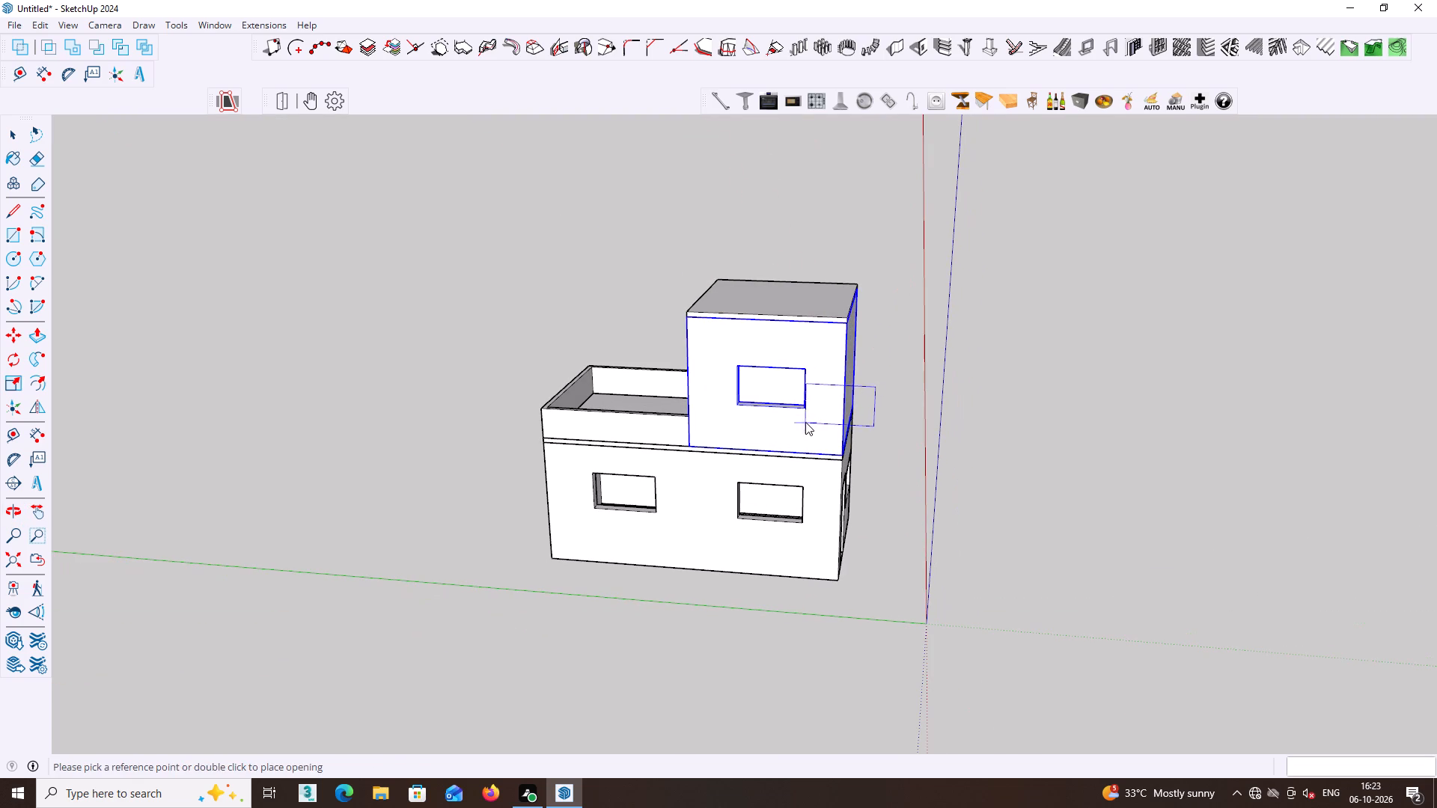
pyautogui.press('Escape')
pyautogui.click(948, 394)
# Inside the roof slab group, extend the rear edge about 2' 3 1/2" outward over the terrace.
pyautogui.moveTo(963, 376); pyautogui.dragTo(991, 381, button='middle')
pyautogui.moveTo(1025, 384); pyautogui.dragTo(1218, 361, button='middle')
pyautogui.moveTo(780, 340); pyautogui.dragTo(885, 347, button='middle')
pyautogui.moveTo(891, 347); pyautogui.dragTo(914, 345, button='middle')
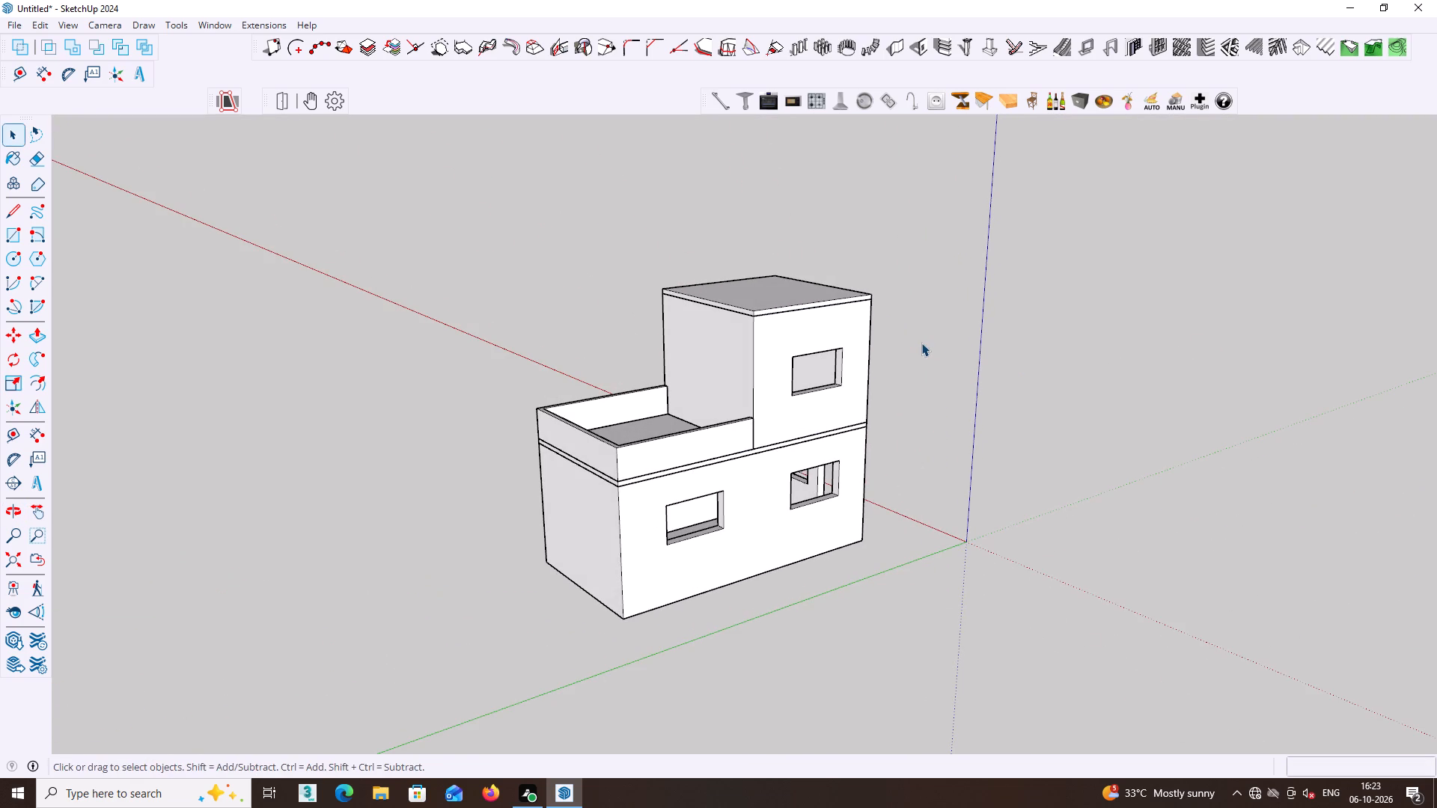
pyautogui.middleClick(959, 343)
pyautogui.moveTo(819, 358); pyautogui.dragTo(897, 366, button='middle')
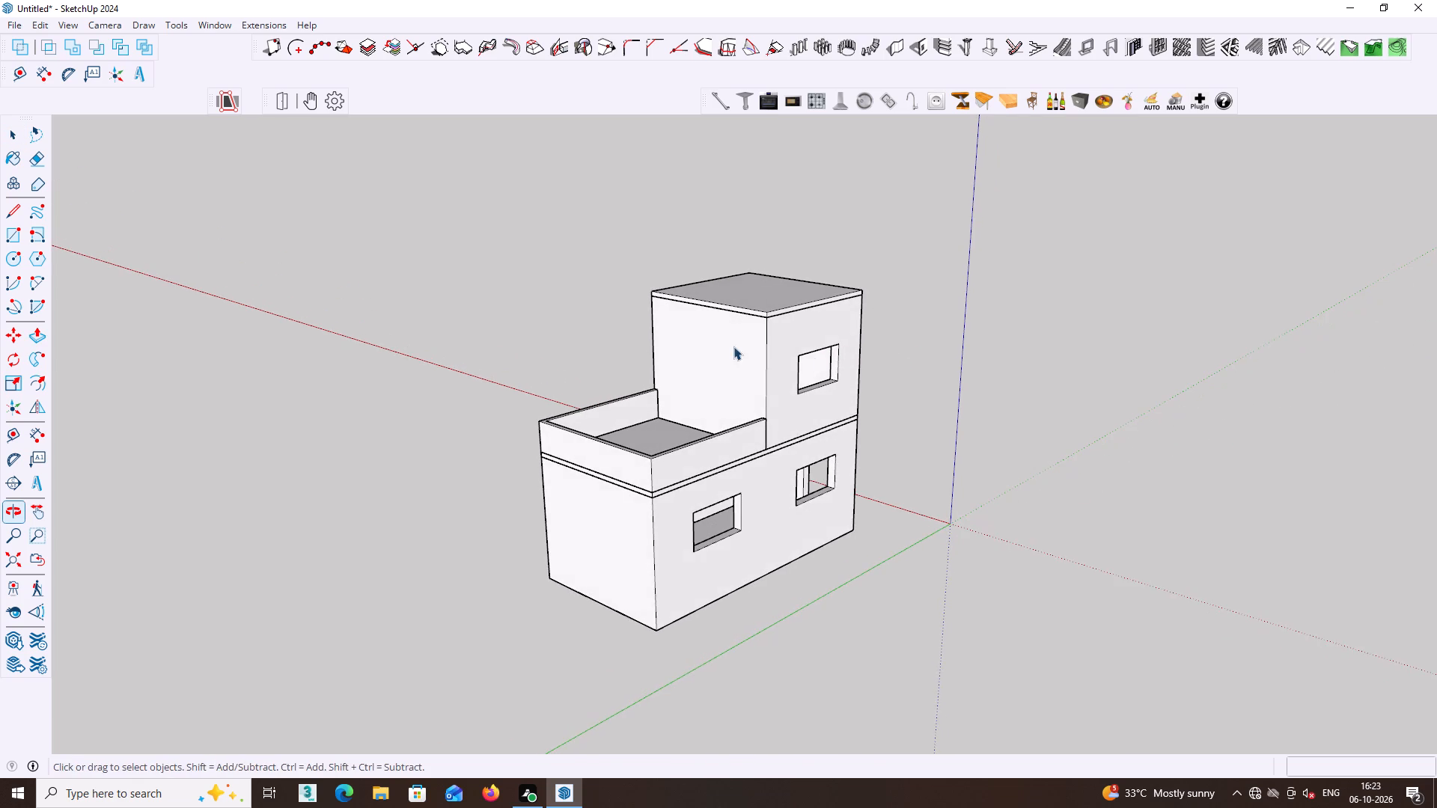
pyautogui.scroll(4, 733, 343)
pyautogui.moveTo(759, 328); pyautogui.dragTo(775, 391, button='middle')
pyautogui.scroll(4, 765, 338)
pyautogui.doubleClick(764, 314)
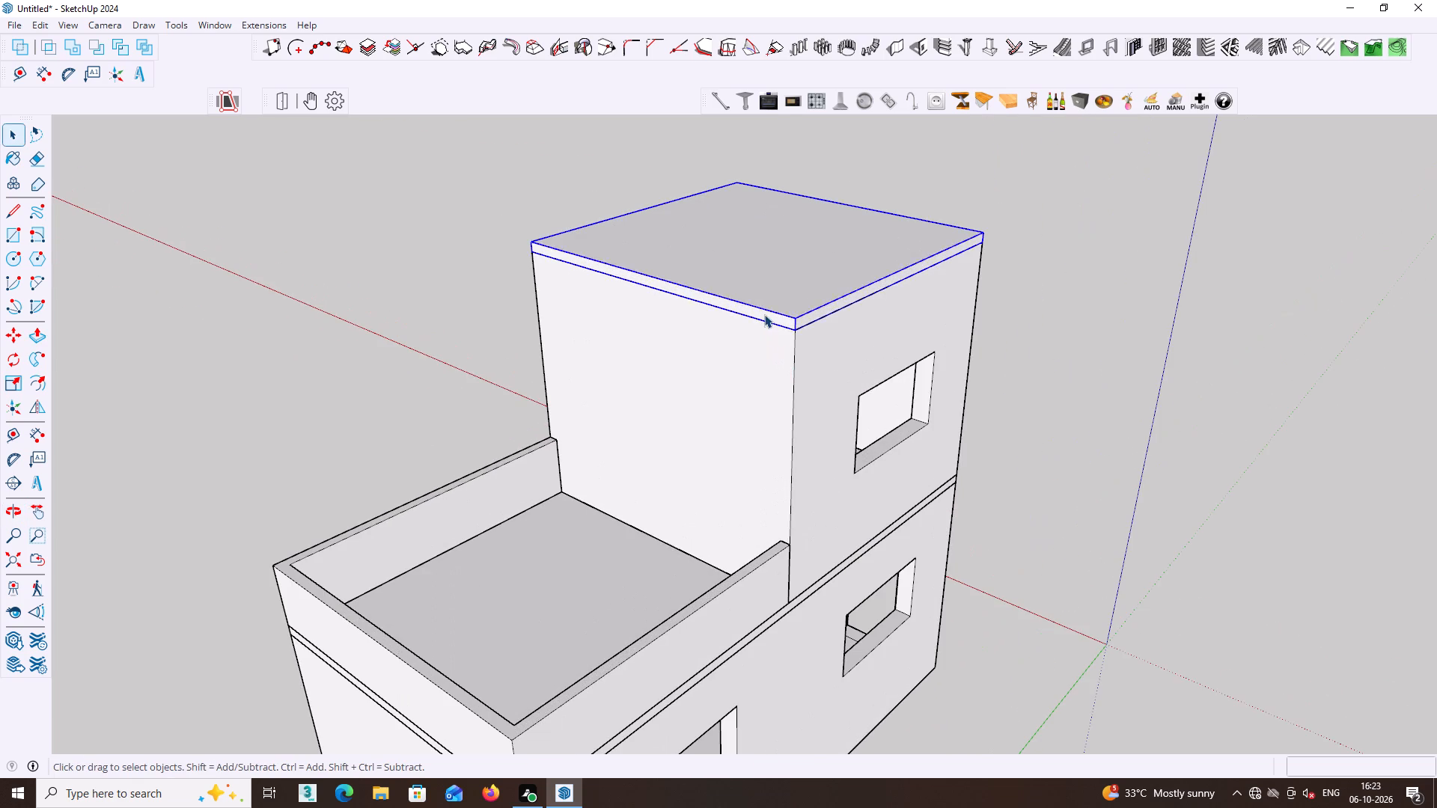
pyautogui.click(765, 317)
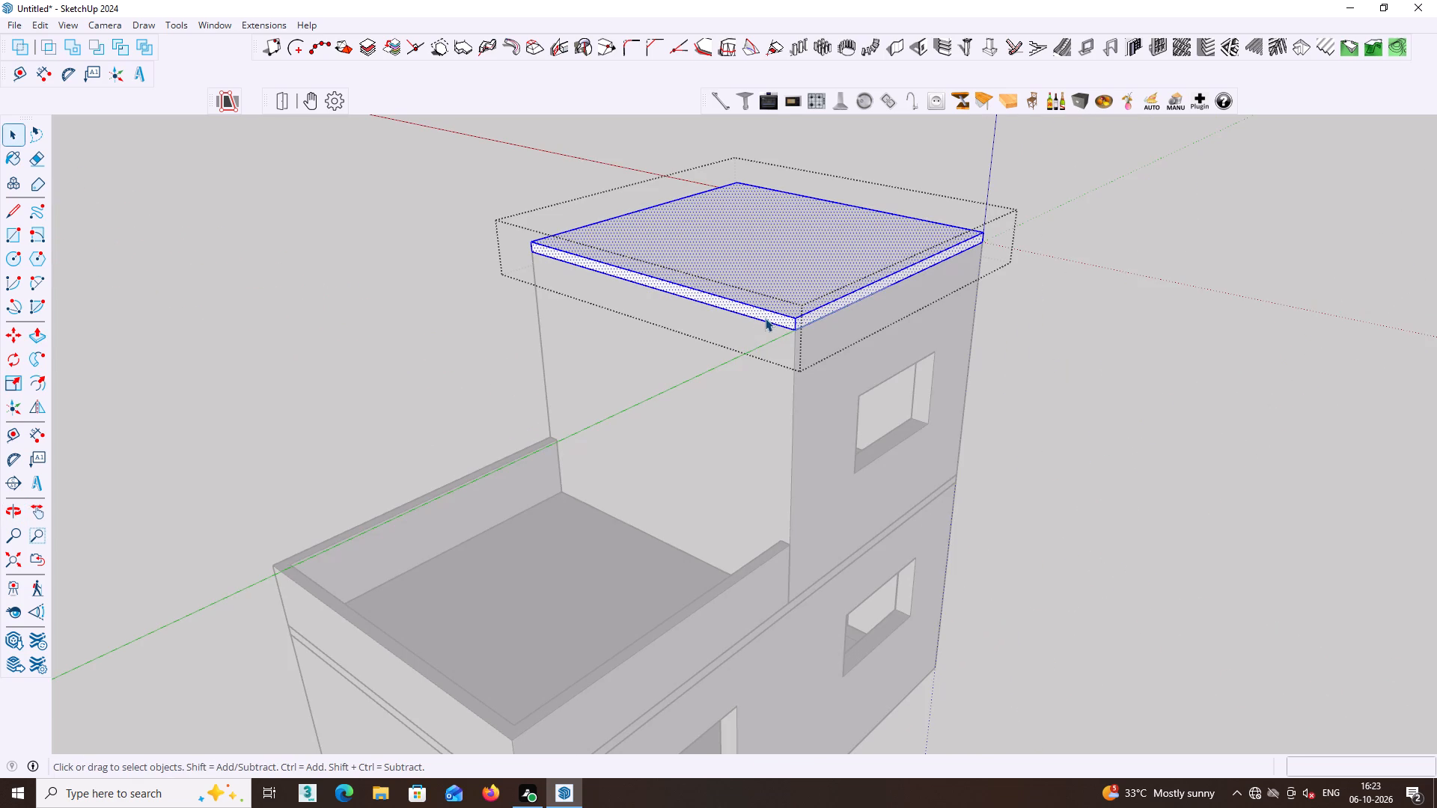
pyautogui.press('p')
pyautogui.click(765, 318)
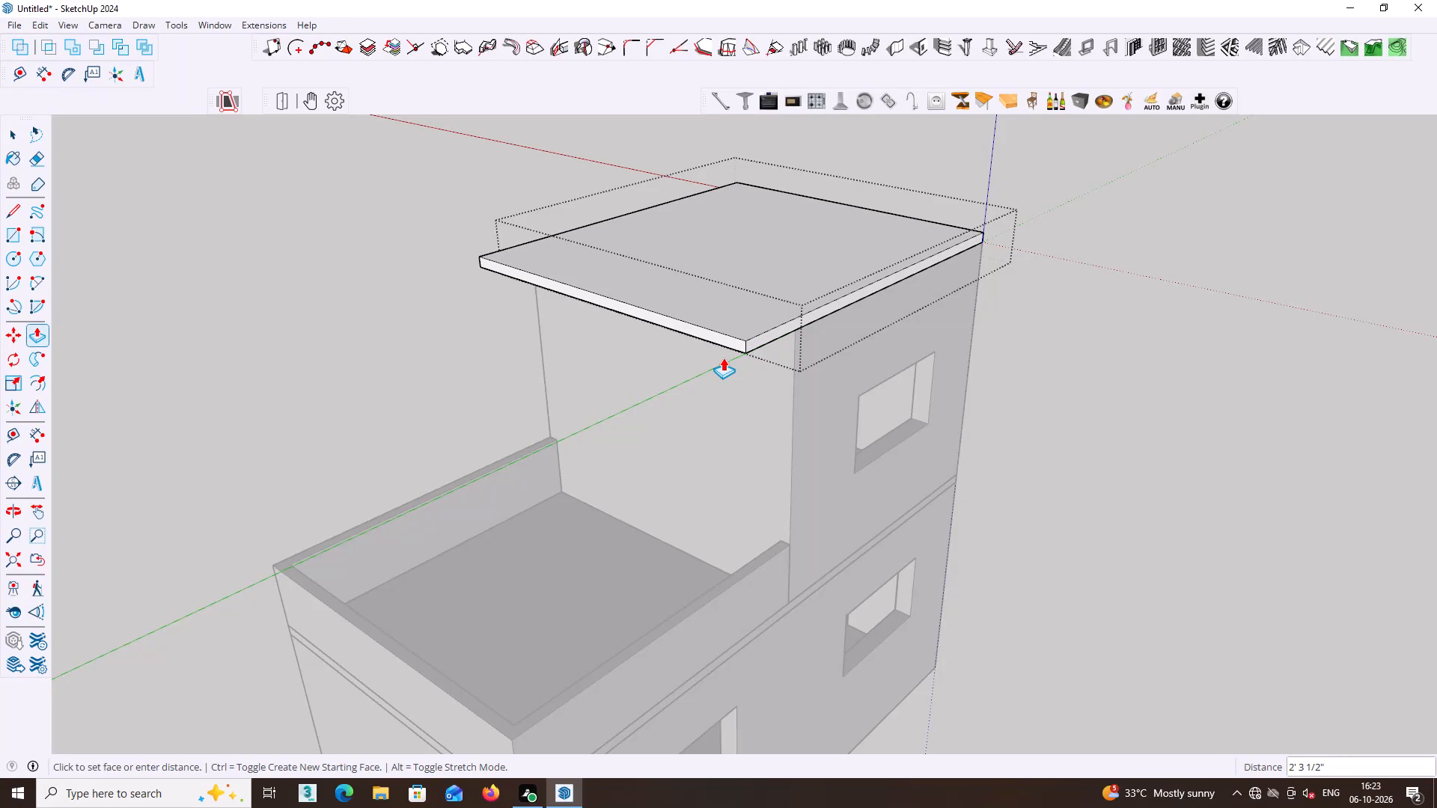
pyautogui.click(723, 358)
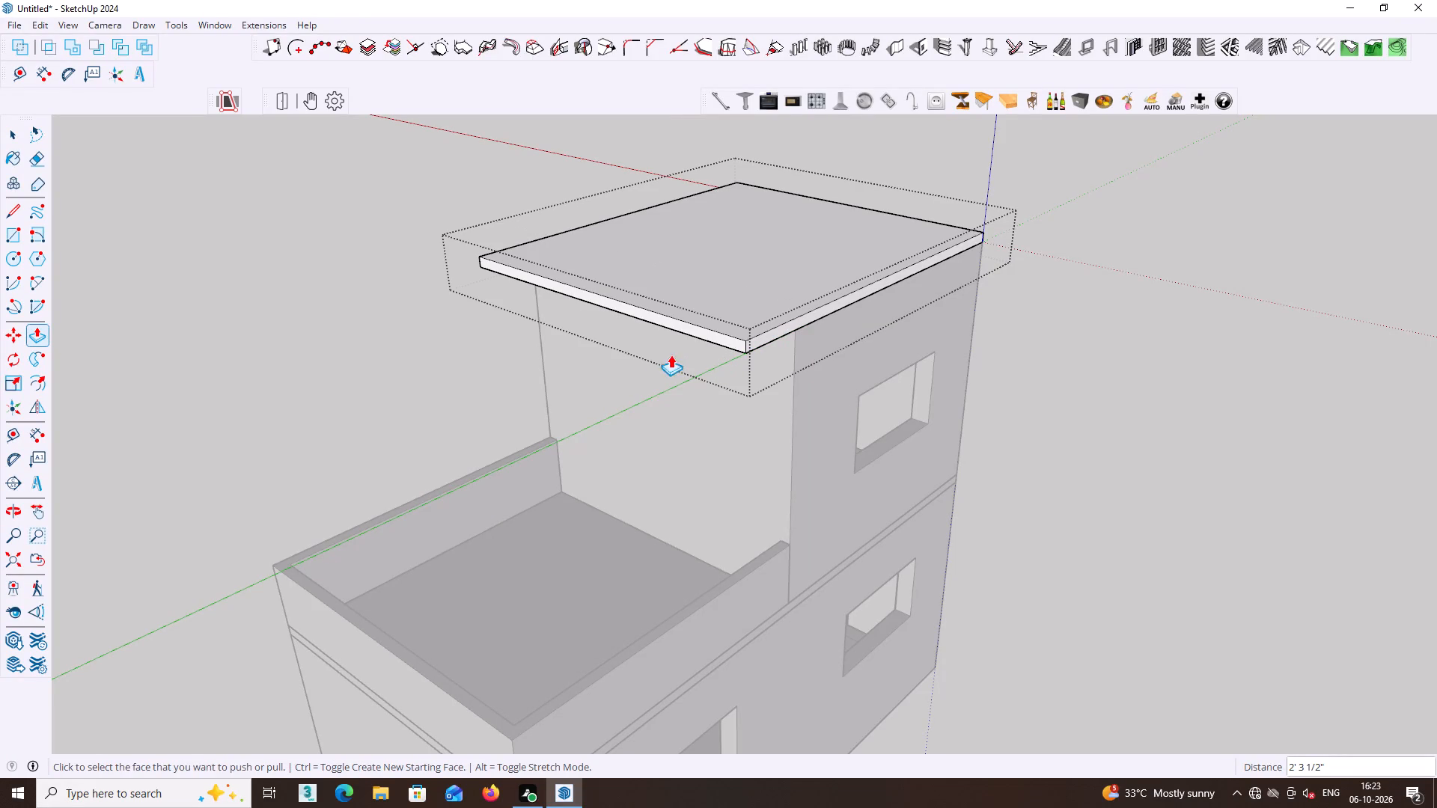
pyautogui.press('space')
pyautogui.click(470, 382)
# Examine the roof slab's overhang above the rear terrace from behind, from above and from below.
pyautogui.moveTo(476, 378); pyautogui.dragTo(480, 331, button='middle')
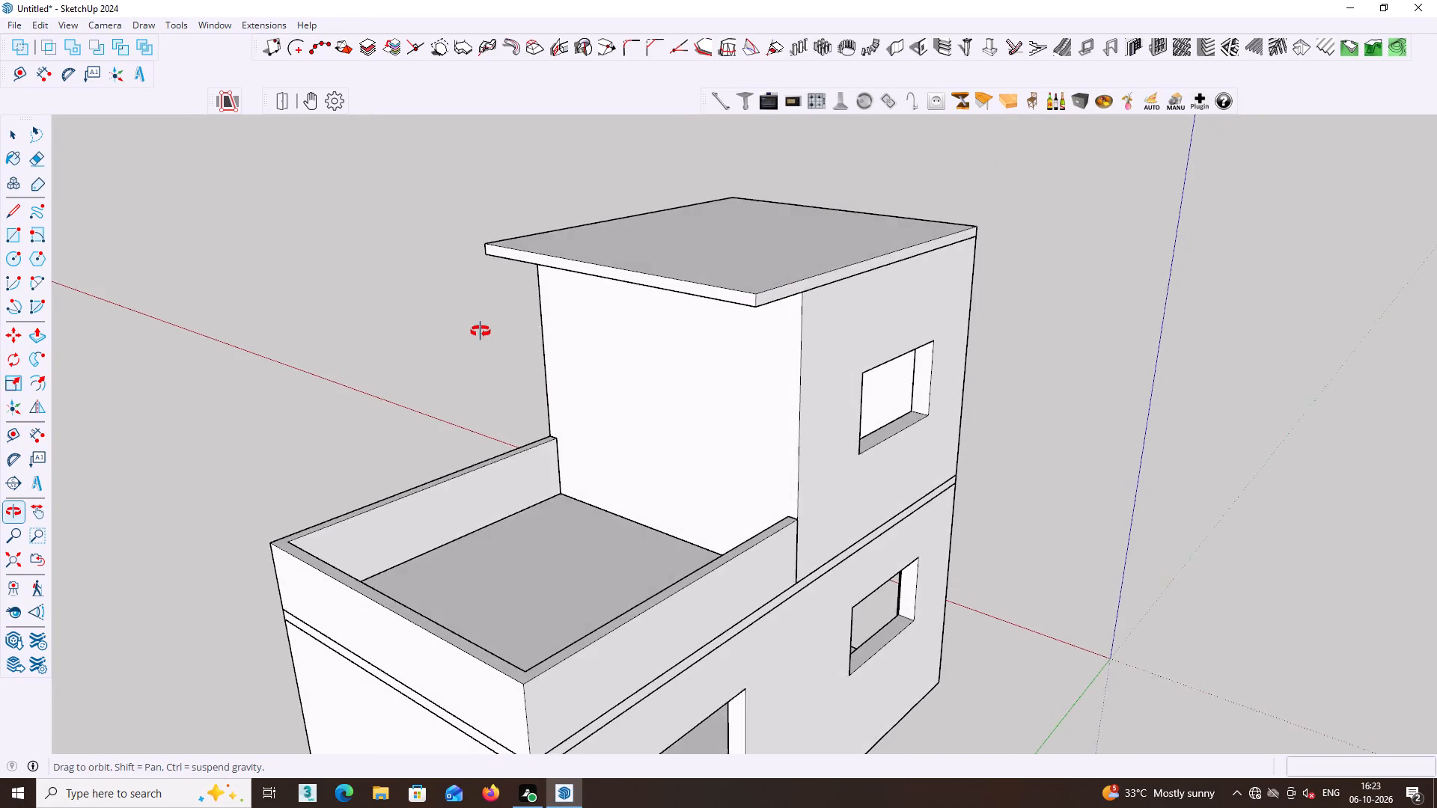
pyautogui.moveTo(480, 331); pyautogui.dragTo(439, 343, button='middle')
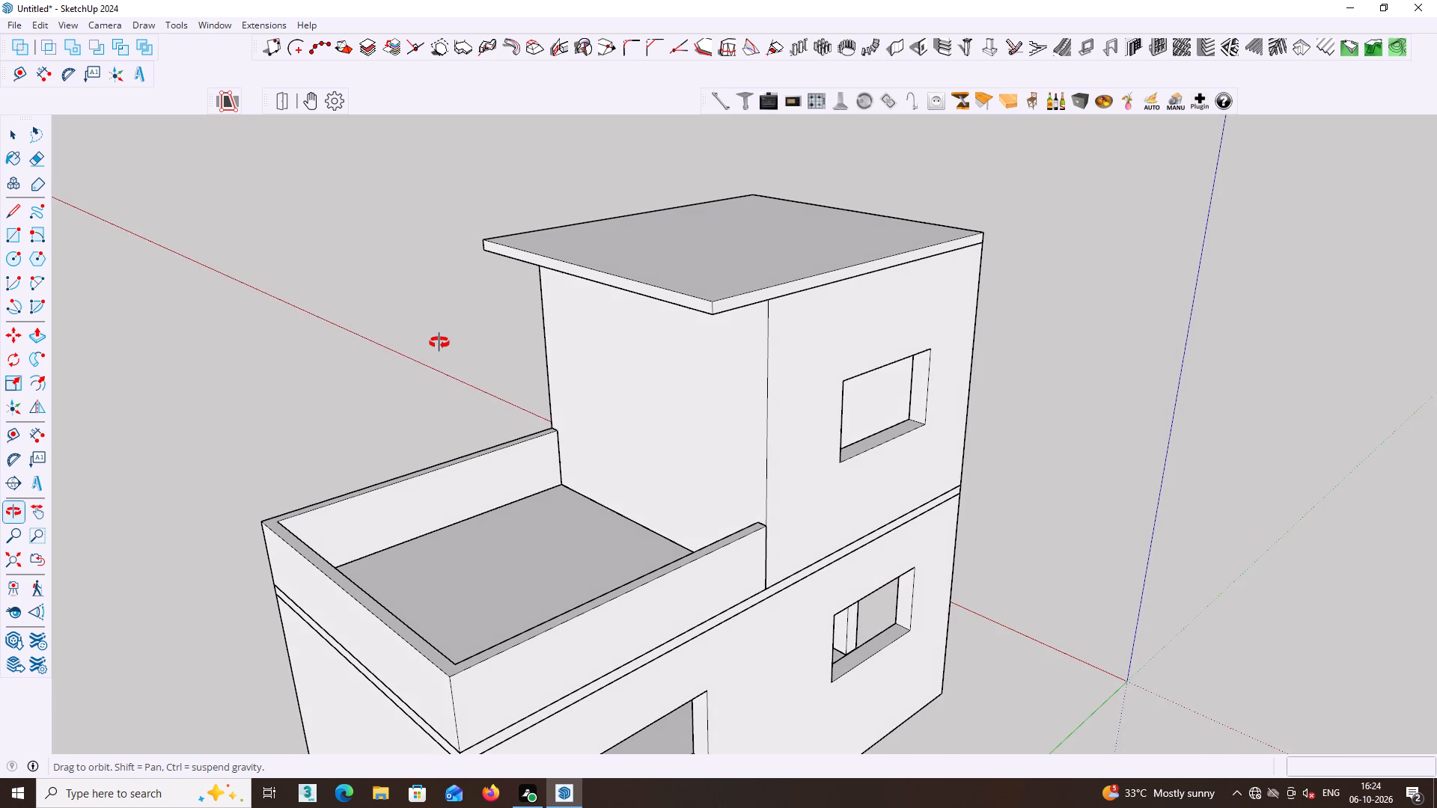
pyautogui.moveTo(439, 343); pyautogui.dragTo(414, 352, button='middle')
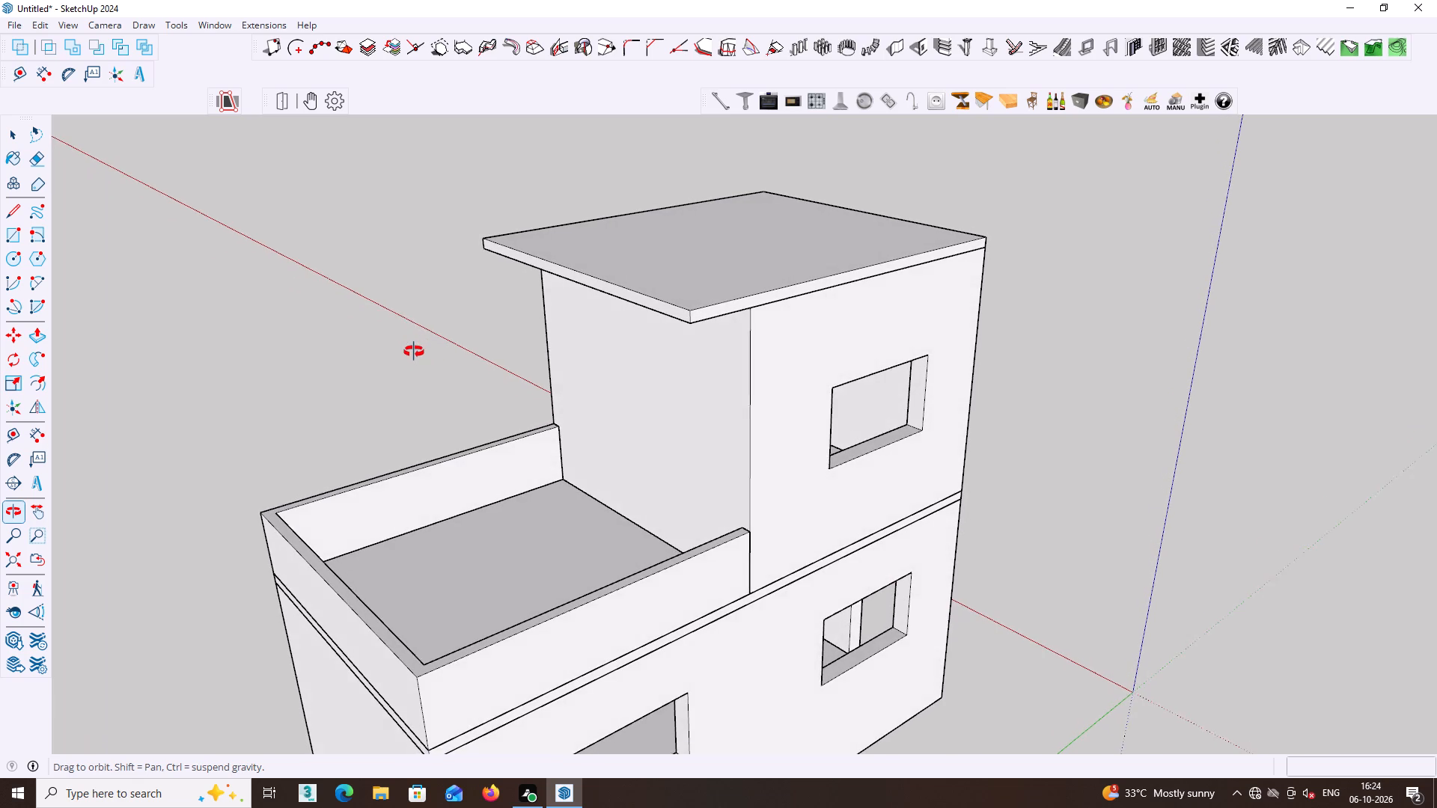
pyautogui.moveTo(414, 352); pyautogui.dragTo(413, 352, button='middle')
pyautogui.moveTo(462, 343); pyautogui.dragTo(681, 331, button='middle')
pyautogui.scroll(-2, 667, 334)
pyautogui.moveTo(668, 387); pyautogui.dragTo(684, 379, button='middle')
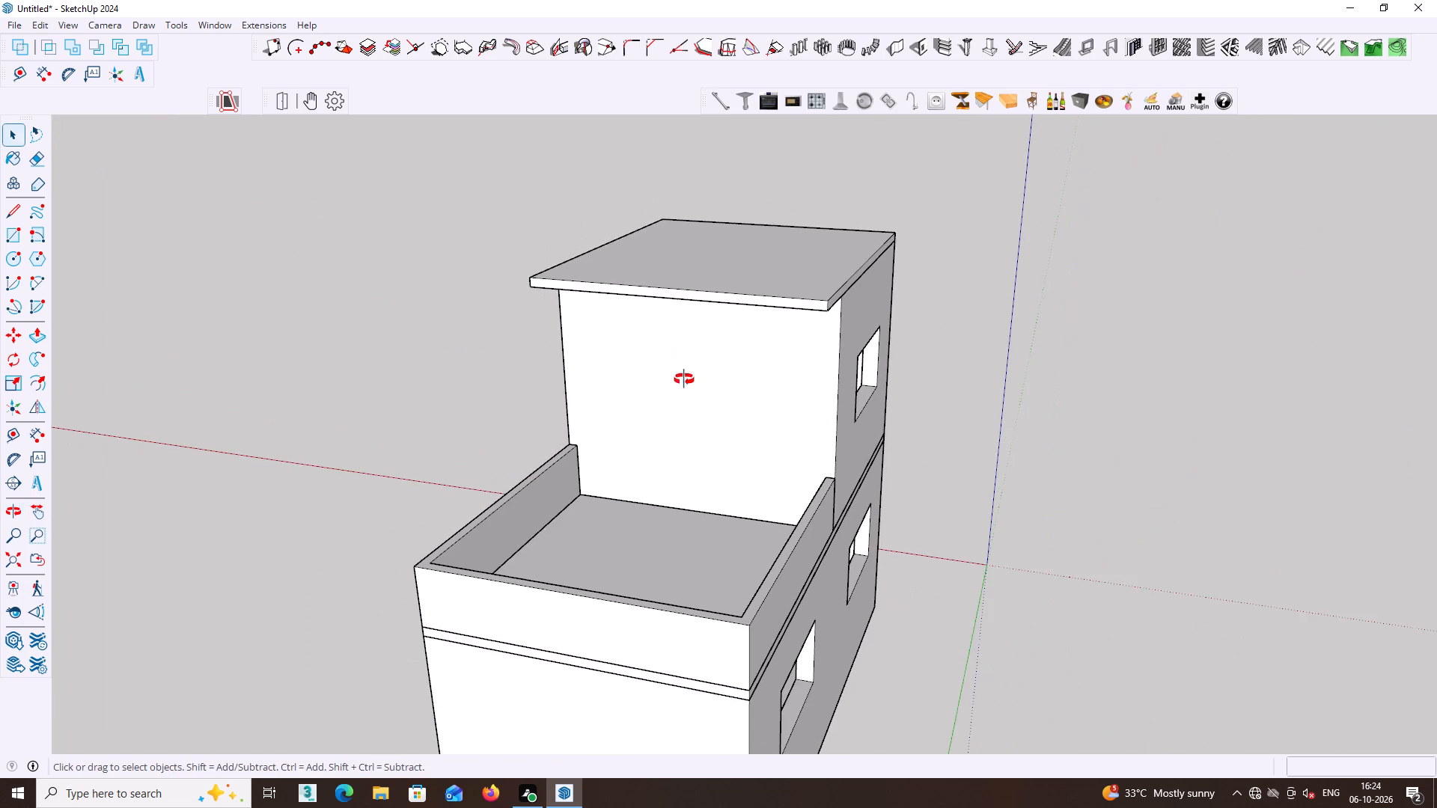
pyautogui.moveTo(684, 379); pyautogui.dragTo(749, 369, button='middle')
pyautogui.moveTo(531, 325); pyautogui.dragTo(523, 339, button='middle')
pyautogui.scroll(-1, 516, 352)
pyautogui.moveTo(516, 353); pyautogui.dragTo(516, 391, button='middle')
pyautogui.scroll(-1, 522, 391)
pyautogui.keyDown('shift'); pyautogui.moveTo(527, 391); pyautogui.dragTo(528, 283, button='middle'); pyautogui.keyUp('shift')
pyautogui.moveTo(532, 283); pyautogui.dragTo(569, 274, button='middle')
pyautogui.middleClick(568, 238)
pyautogui.keyDown('shift'); pyautogui.moveTo(568, 238); pyautogui.dragTo(590, 357, button='middle'); pyautogui.keyUp('shift')
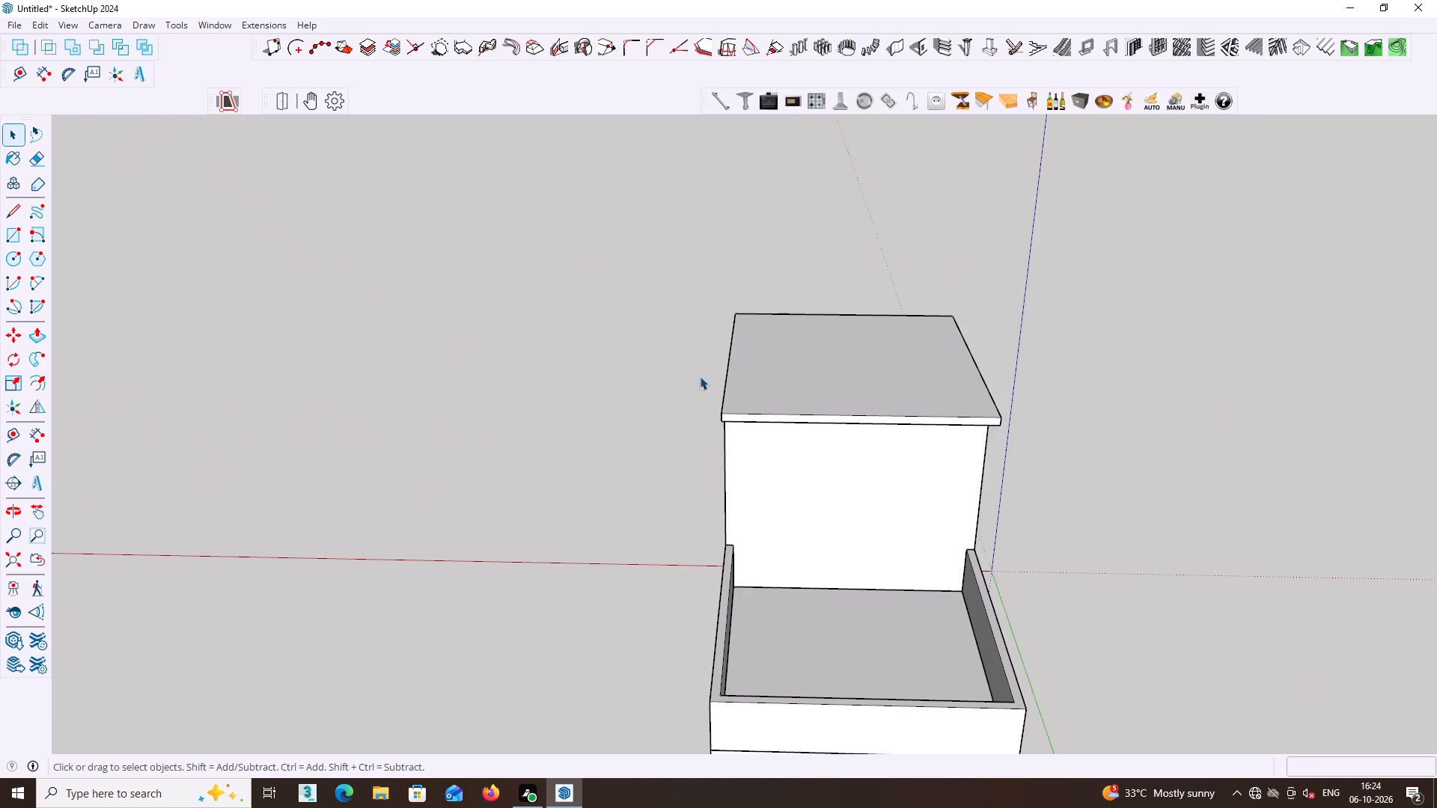
pyautogui.moveTo(696, 310); pyautogui.dragTo(694, 284, button='middle')
pyautogui.moveTo(790, 368); pyautogui.dragTo(767, 258, button='middle')
pyautogui.moveTo(757, 337); pyautogui.dragTo(754, 307, button='middle')
pyautogui.moveTo(750, 272); pyautogui.dragTo(747, 248, button='middle')
pyautogui.moveTo(745, 218); pyautogui.dragTo(745, 209, button='middle')
pyautogui.moveTo(748, 299); pyautogui.dragTo(748, 179, button='middle')
pyautogui.scroll(4, 745, 264)
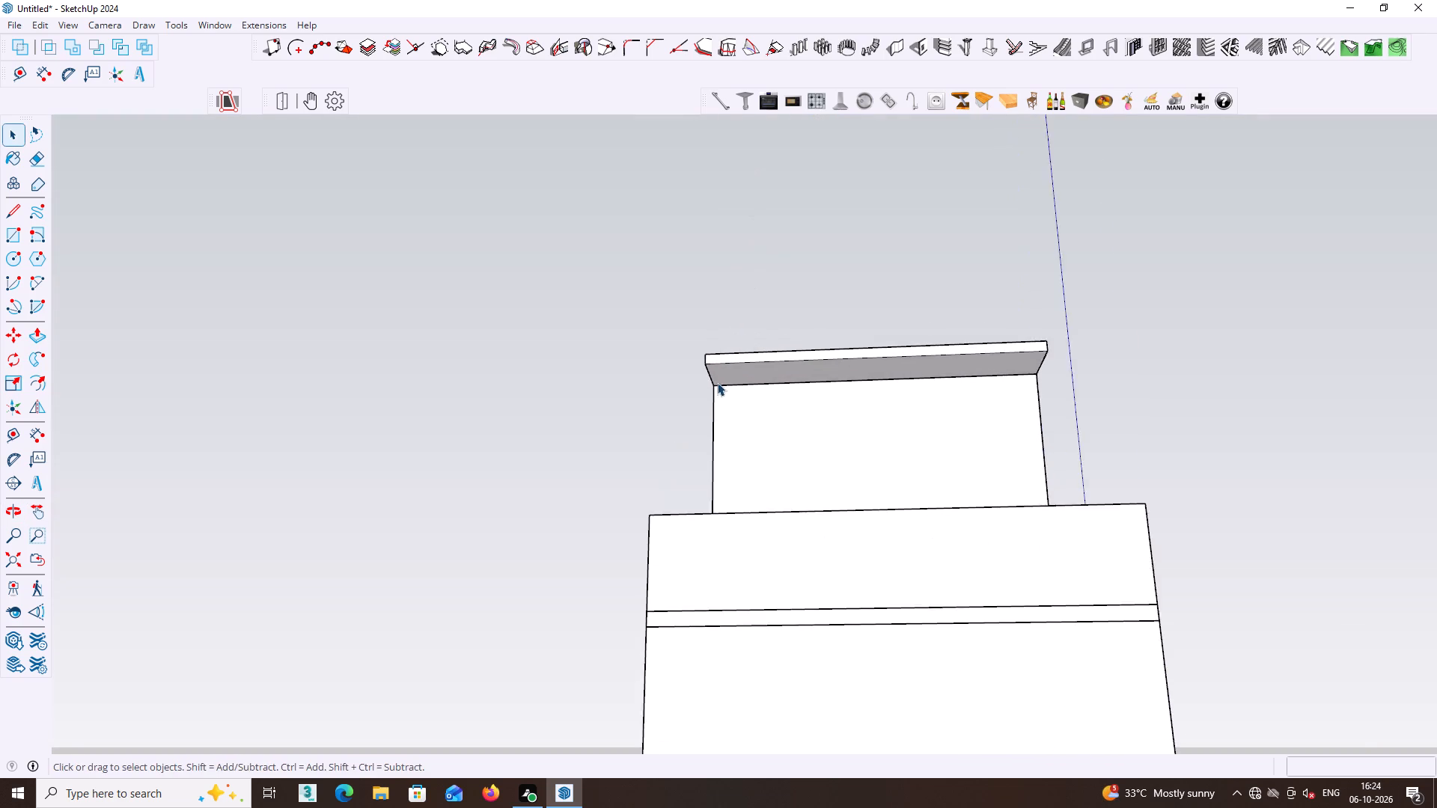
# Draw a vertical rectangle about 12' 1/8" by 1' 7" hanging down from the top rear edge of the roof slab overhang.
pyautogui.scroll(1, 717, 382)
pyautogui.moveTo(710, 377); pyautogui.dragTo(700, 266, button='middle')
pyautogui.moveTo(713, 331); pyautogui.dragTo(726, 546, button='middle')
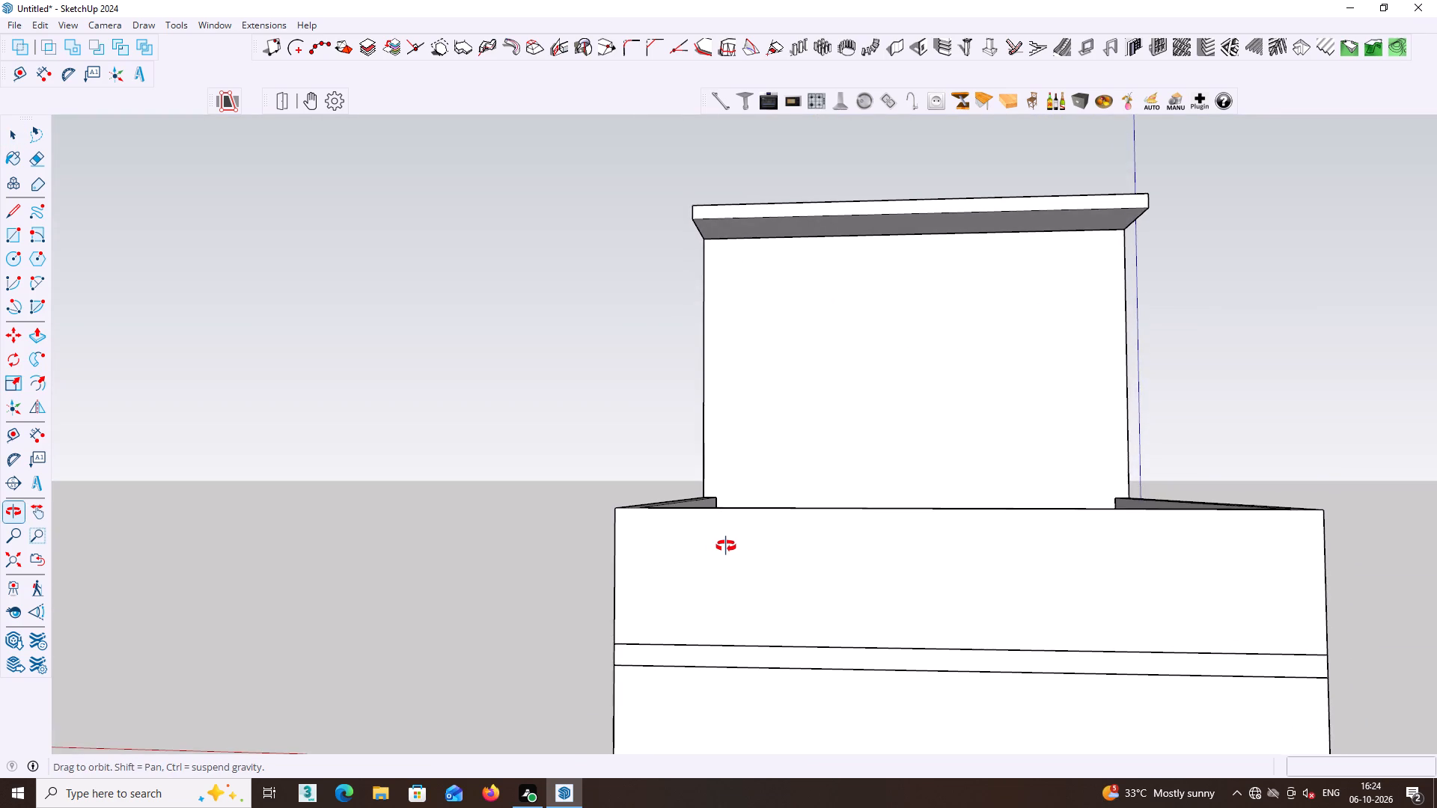
pyautogui.moveTo(726, 546); pyautogui.dragTo(709, 528, button='middle')
pyautogui.moveTo(740, 355); pyautogui.dragTo(739, 368, button='middle')
pyautogui.scroll(-3, 740, 359)
pyautogui.moveTo(745, 416); pyautogui.dragTo(752, 444, button='middle')
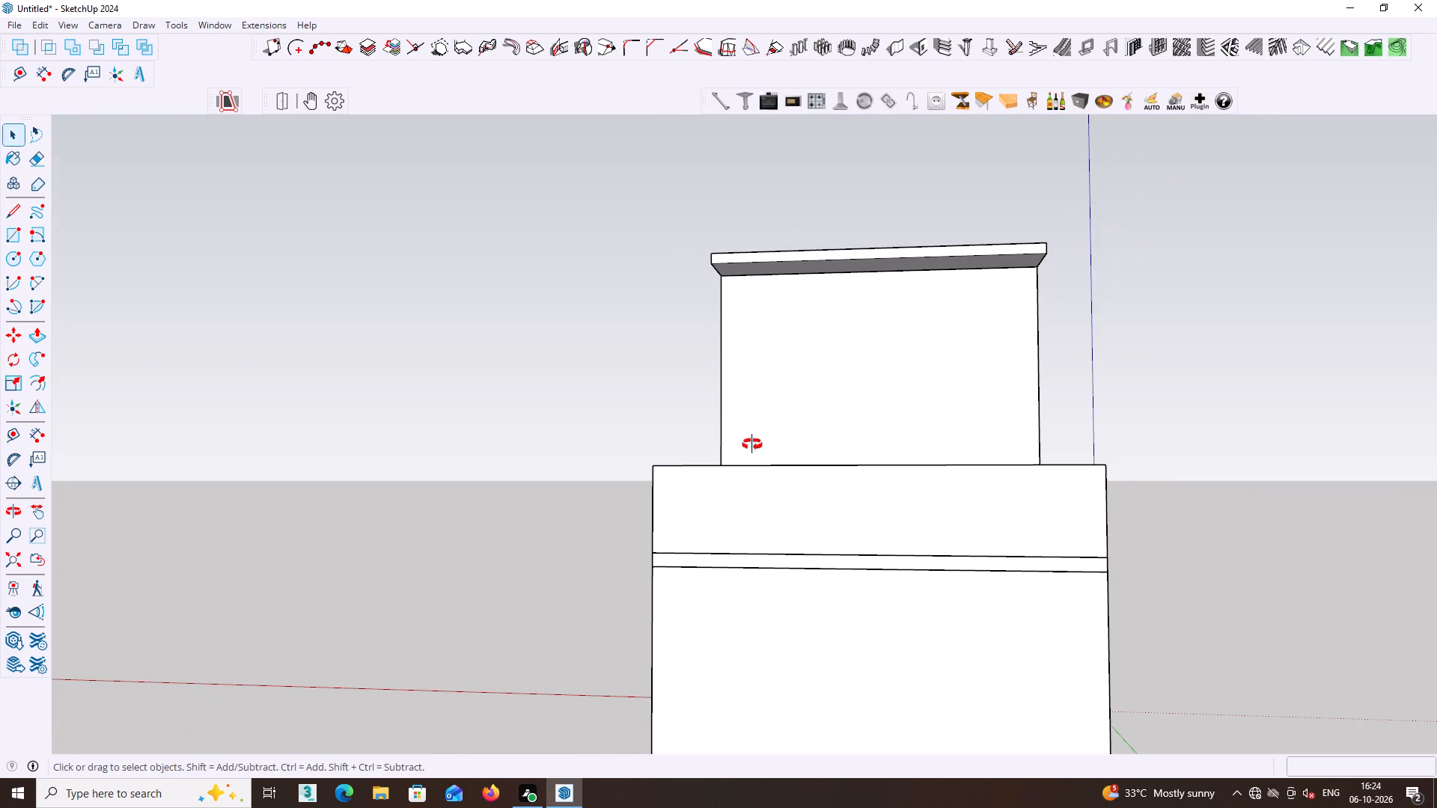
pyautogui.moveTo(752, 444); pyautogui.dragTo(775, 524, button='middle')
pyautogui.moveTo(733, 322); pyautogui.dragTo(746, 455, button='middle')
pyautogui.scroll(1, 718, 352)
pyautogui.press('r')
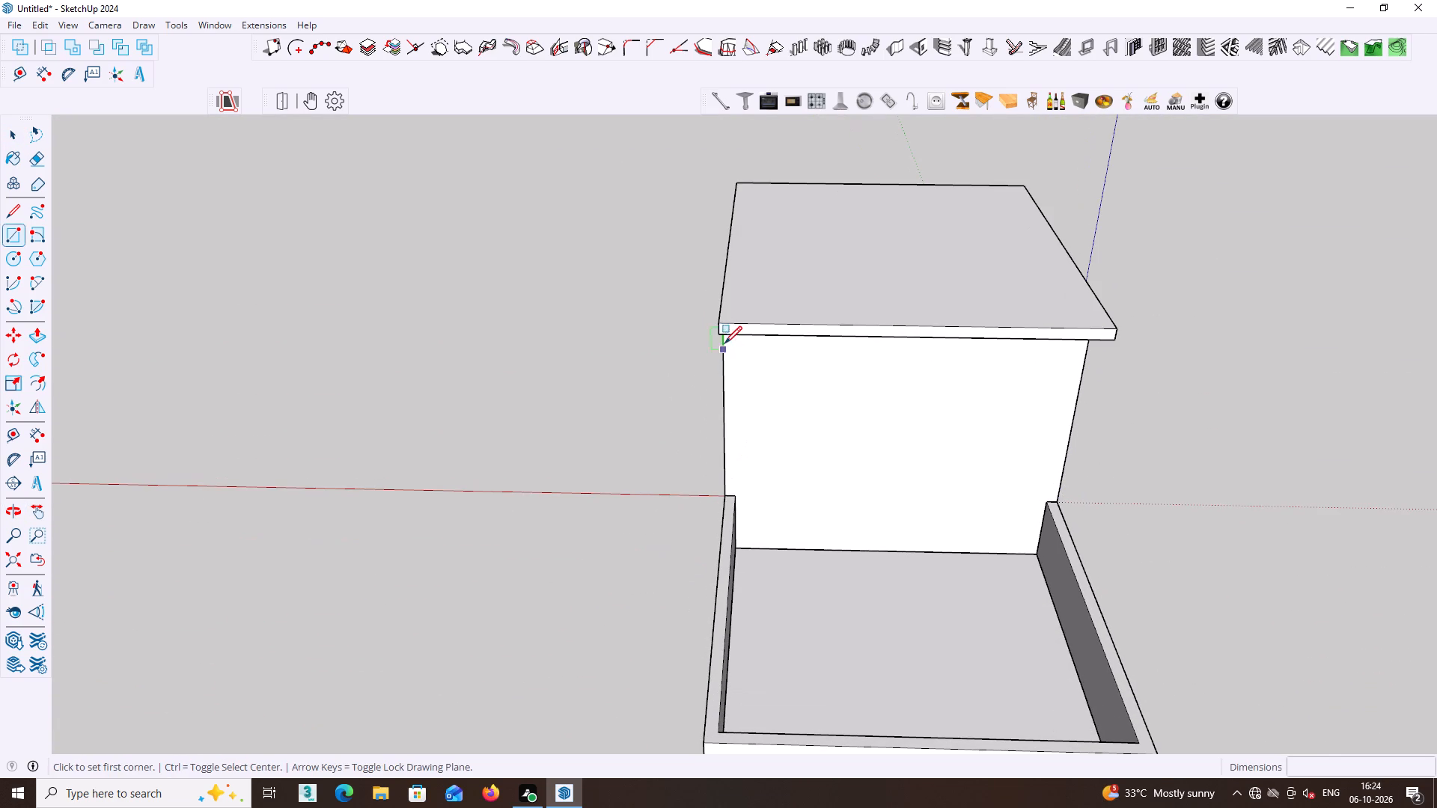
pyautogui.click(719, 324)
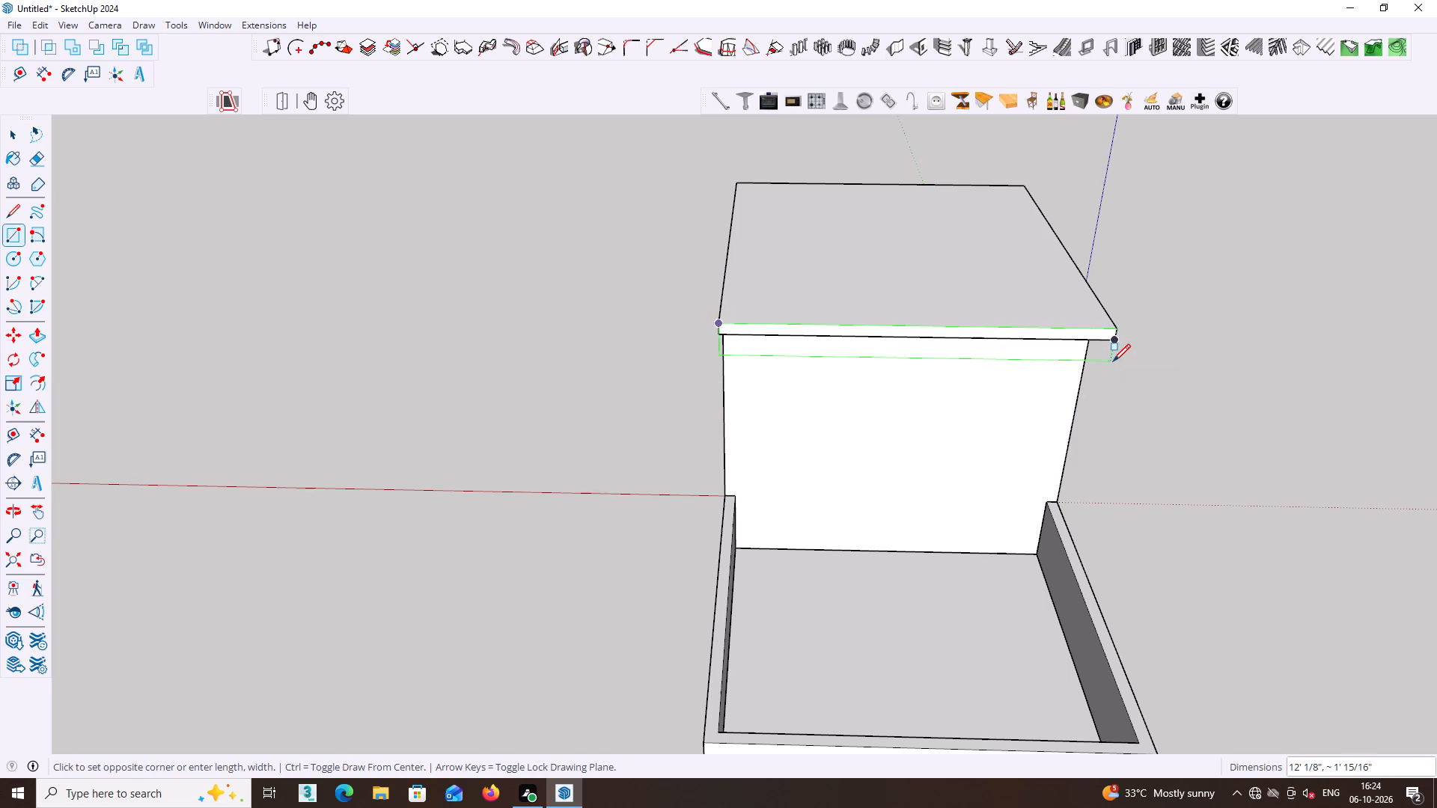
pyautogui.press('Left')
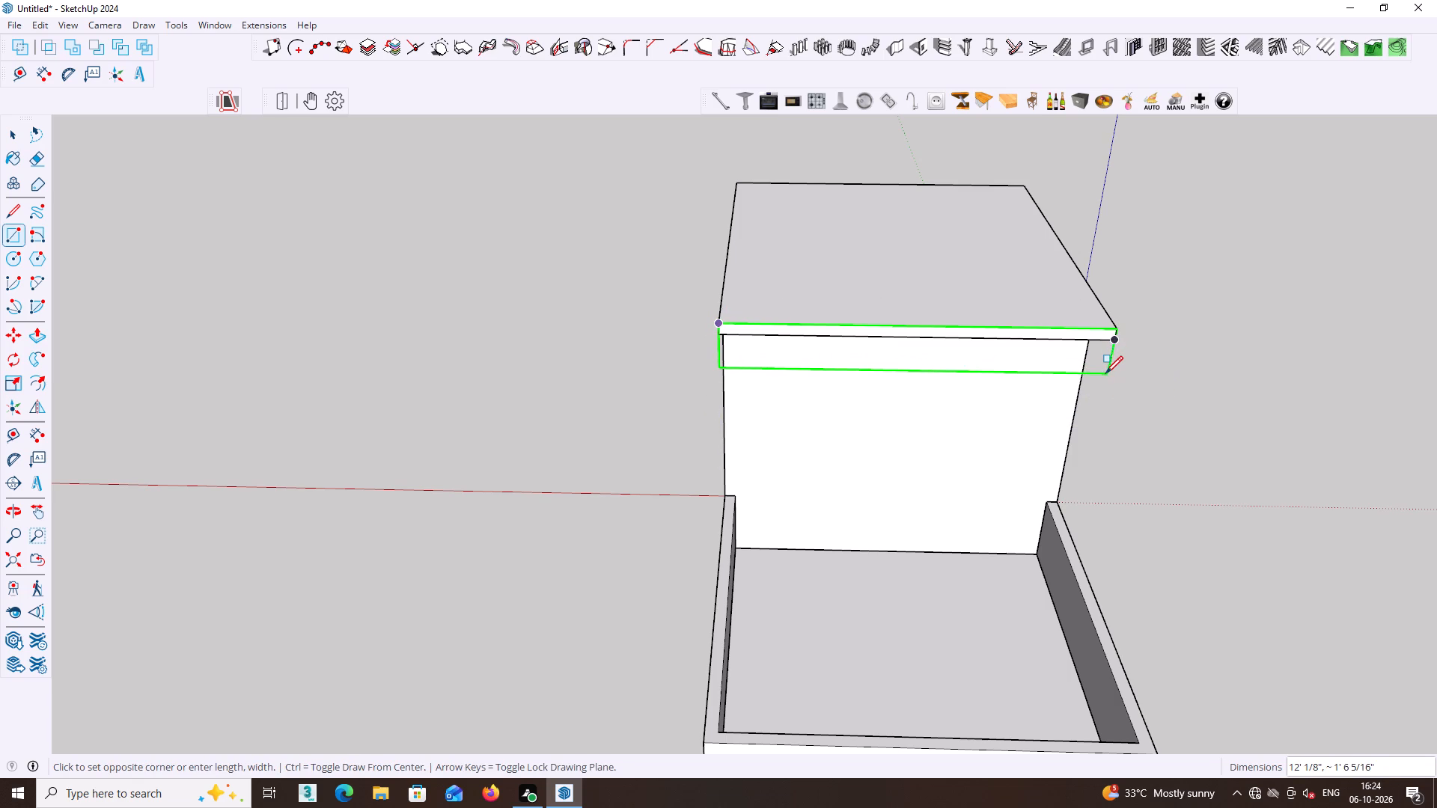
pyautogui.moveTo(1105, 374); pyautogui.dragTo(1076, 245, button='middle')
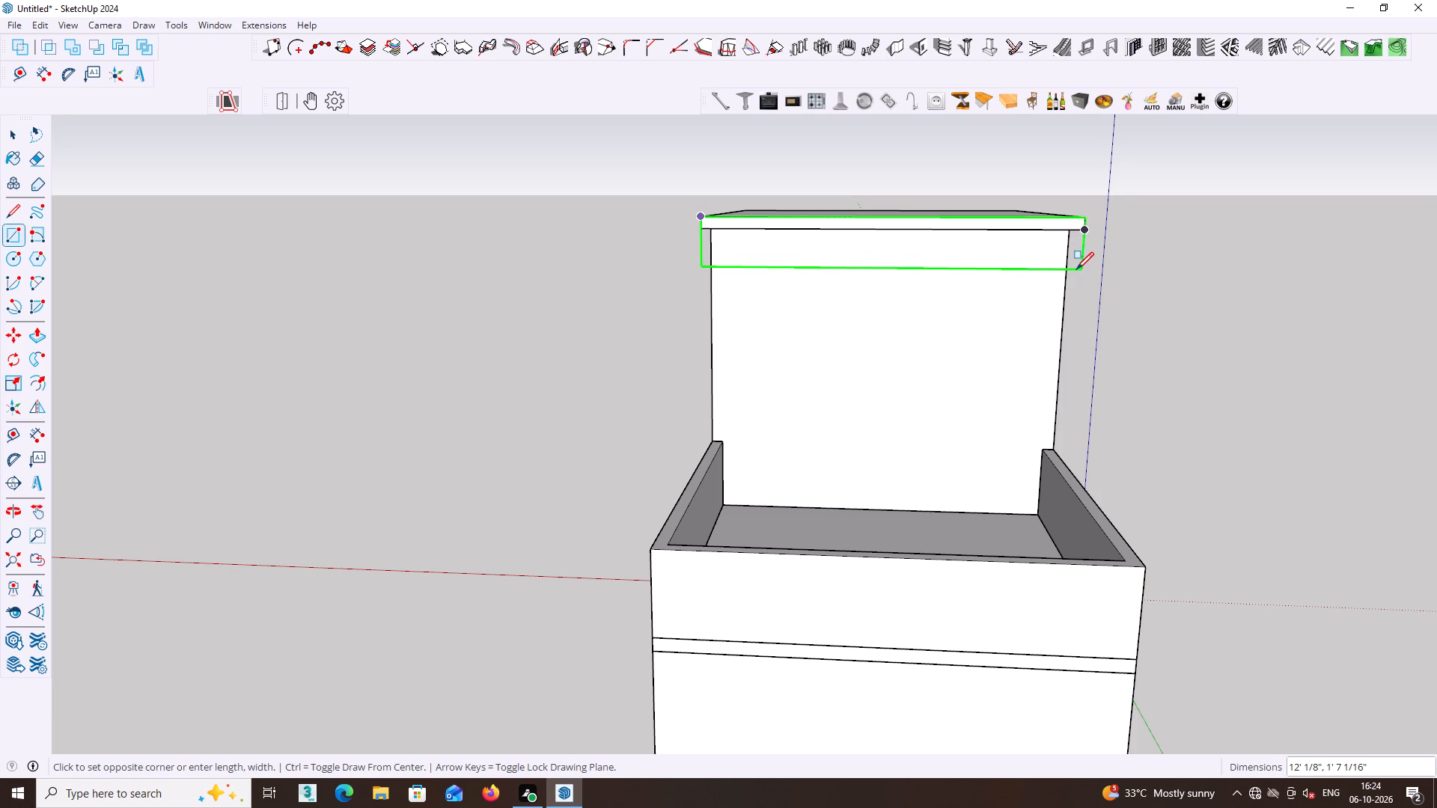
pyautogui.click(1076, 269)
pyautogui.press('space')
# Extrude the rectangle at the overhang's rear edge outward 4.5" to form a fascia.
pyautogui.click(948, 257)
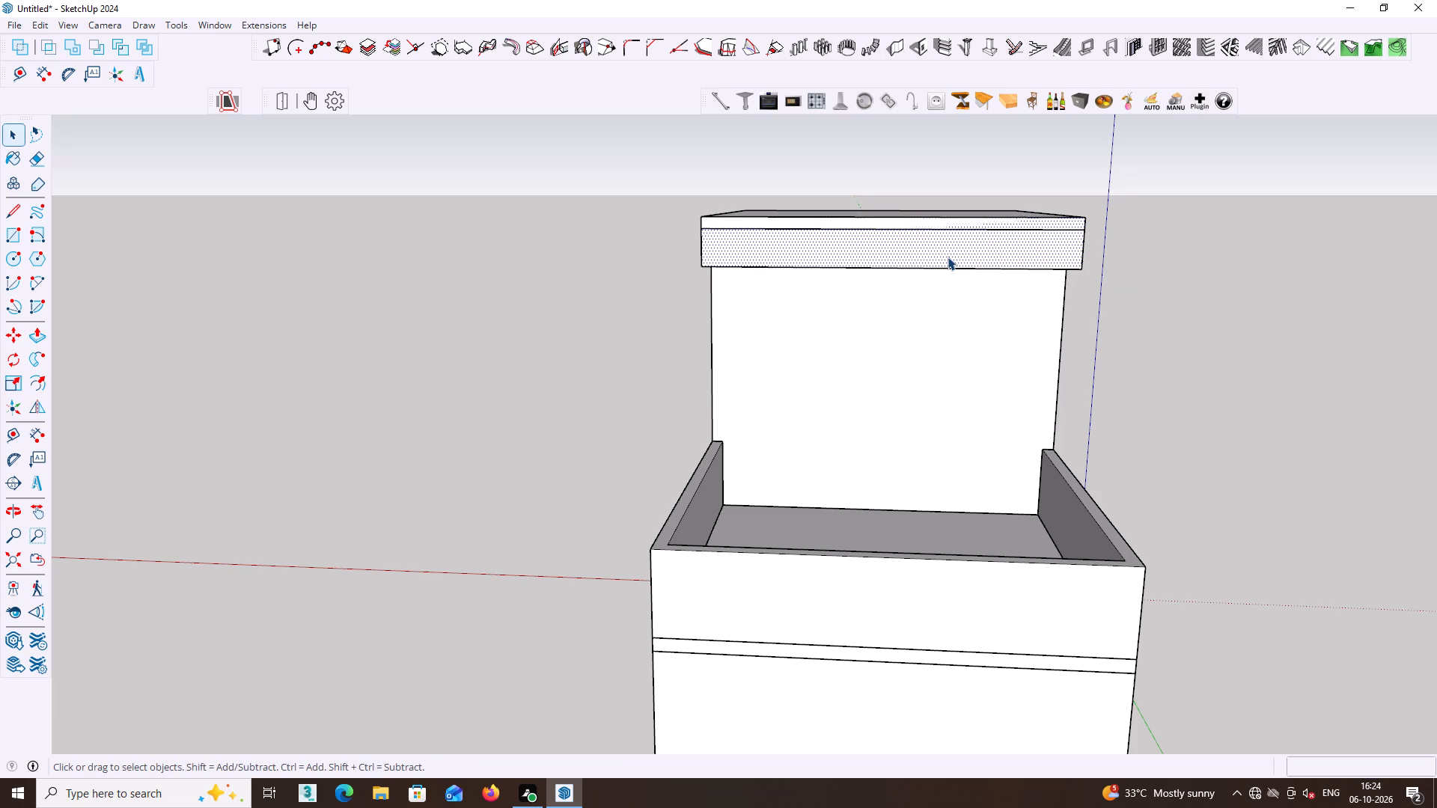
pyautogui.press('p')
pyautogui.click(948, 257)
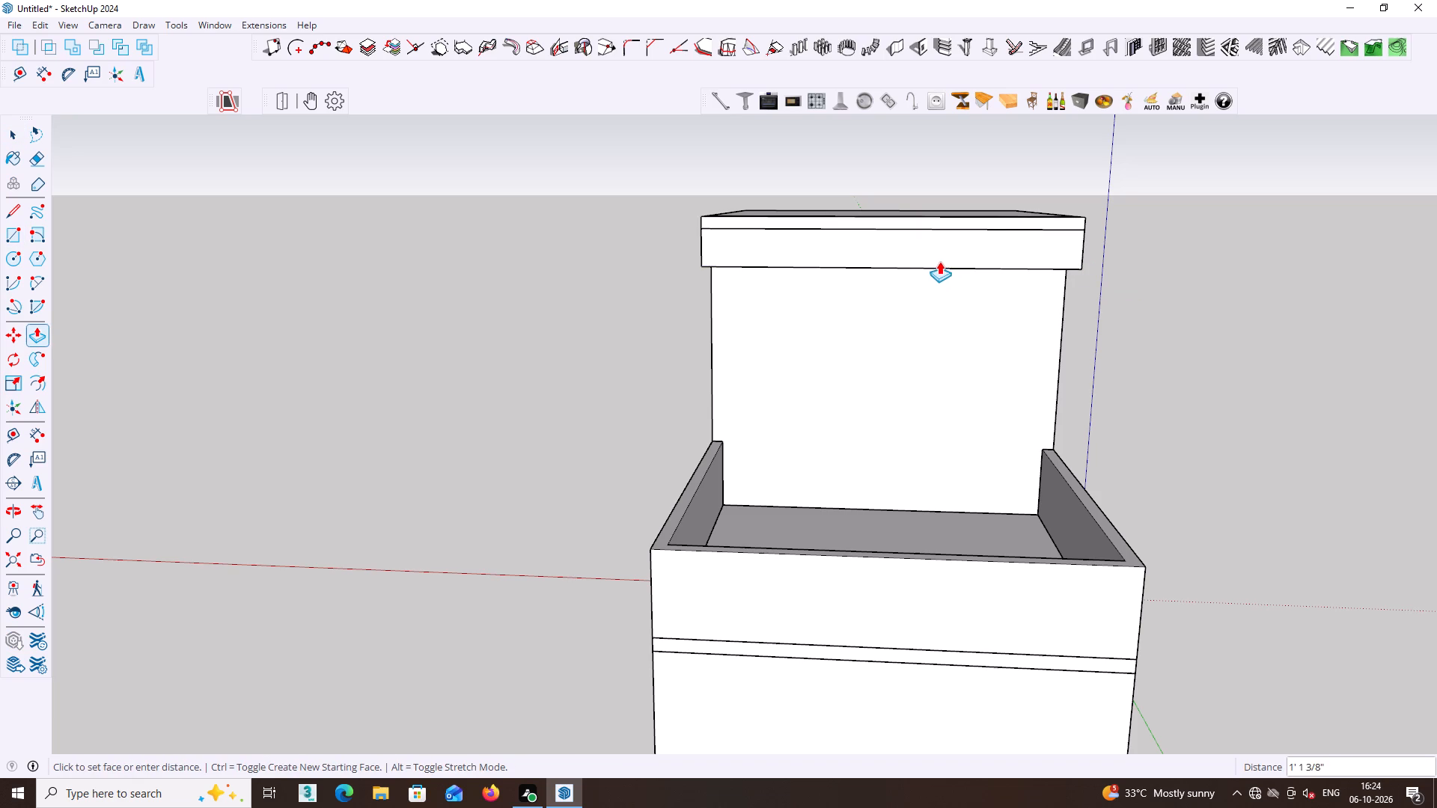
pyautogui.moveTo(934, 259); pyautogui.dragTo(562, 288, button='middle')
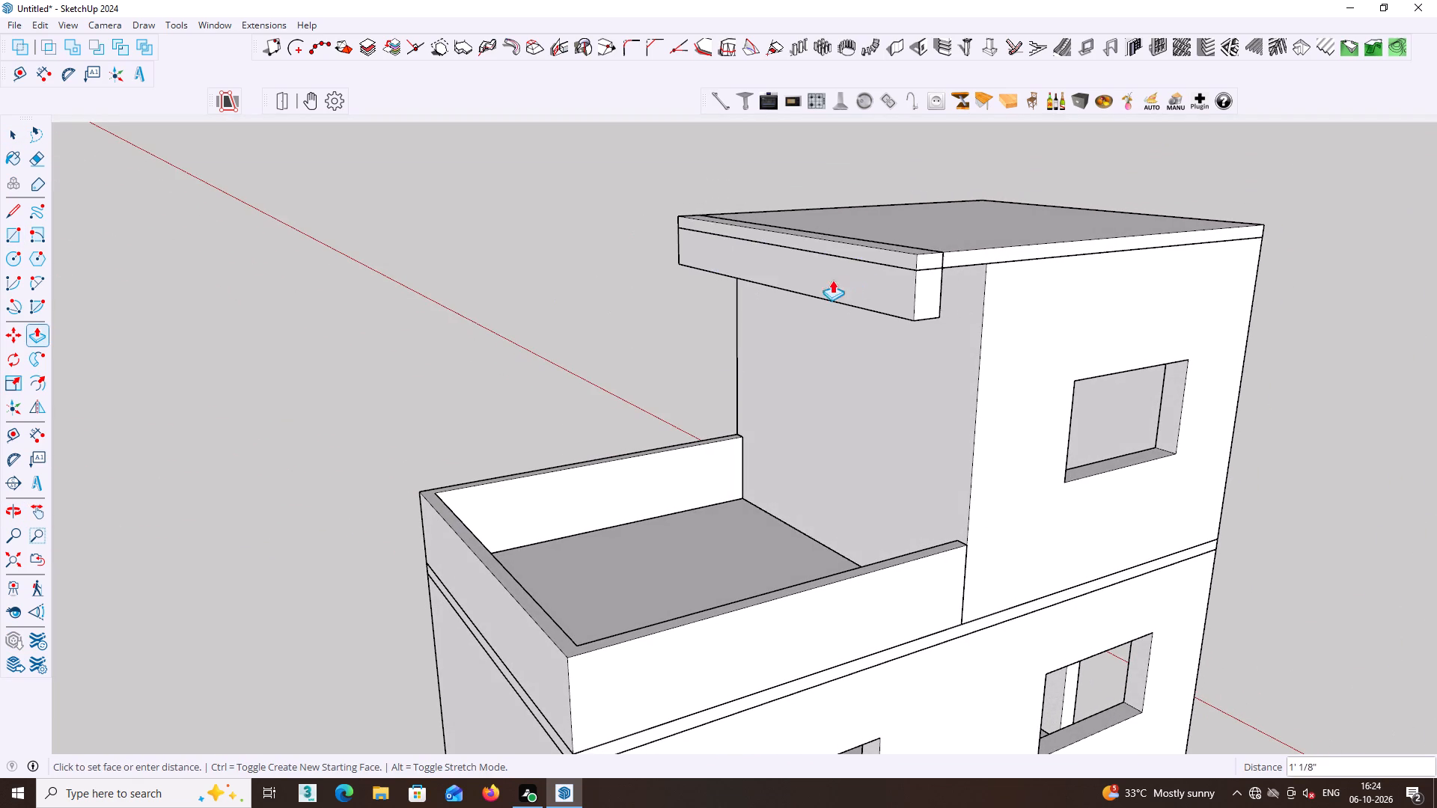
pyautogui.write('4.5')
pyautogui.press('Return')
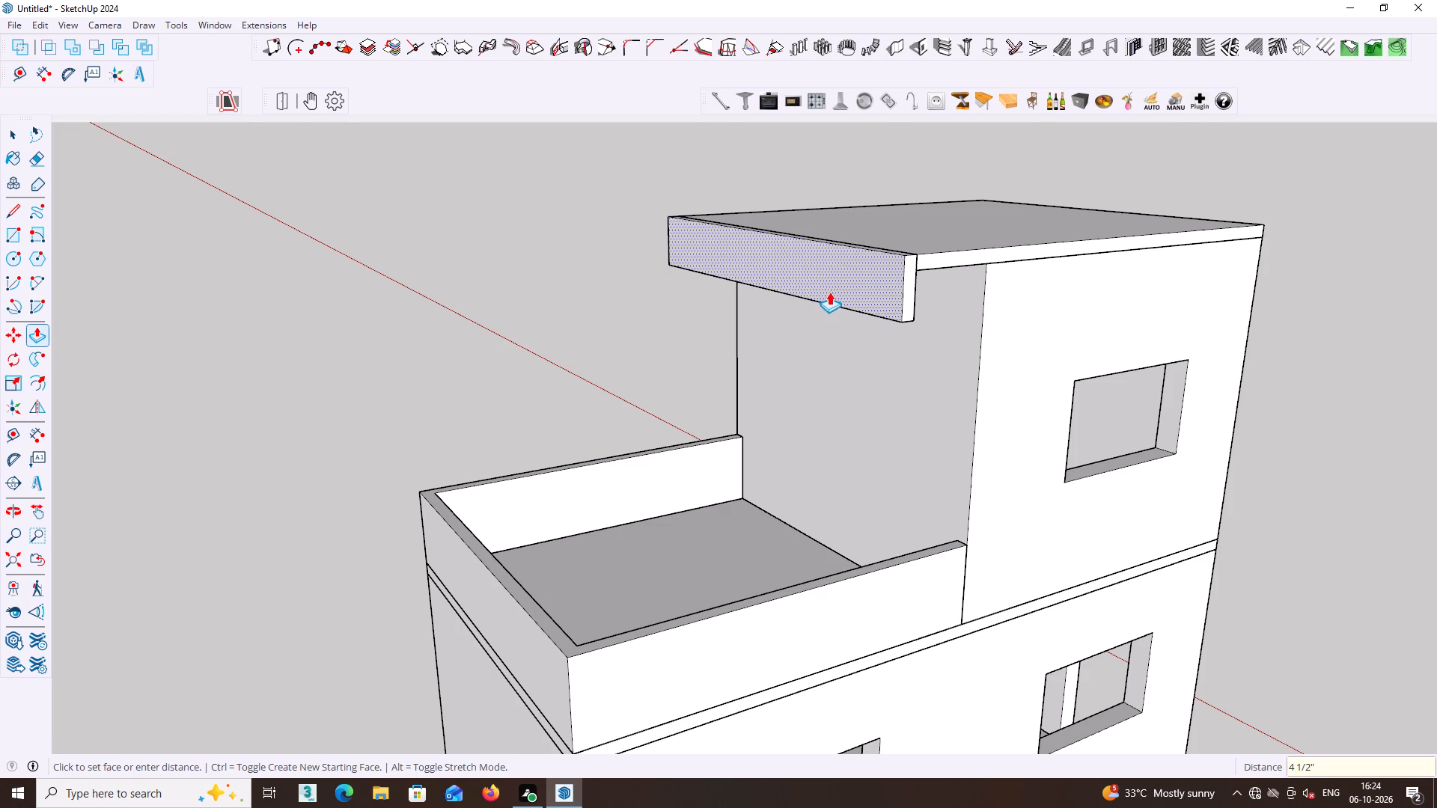
pyautogui.moveTo(834, 304); pyautogui.dragTo(476, 382, button='middle')
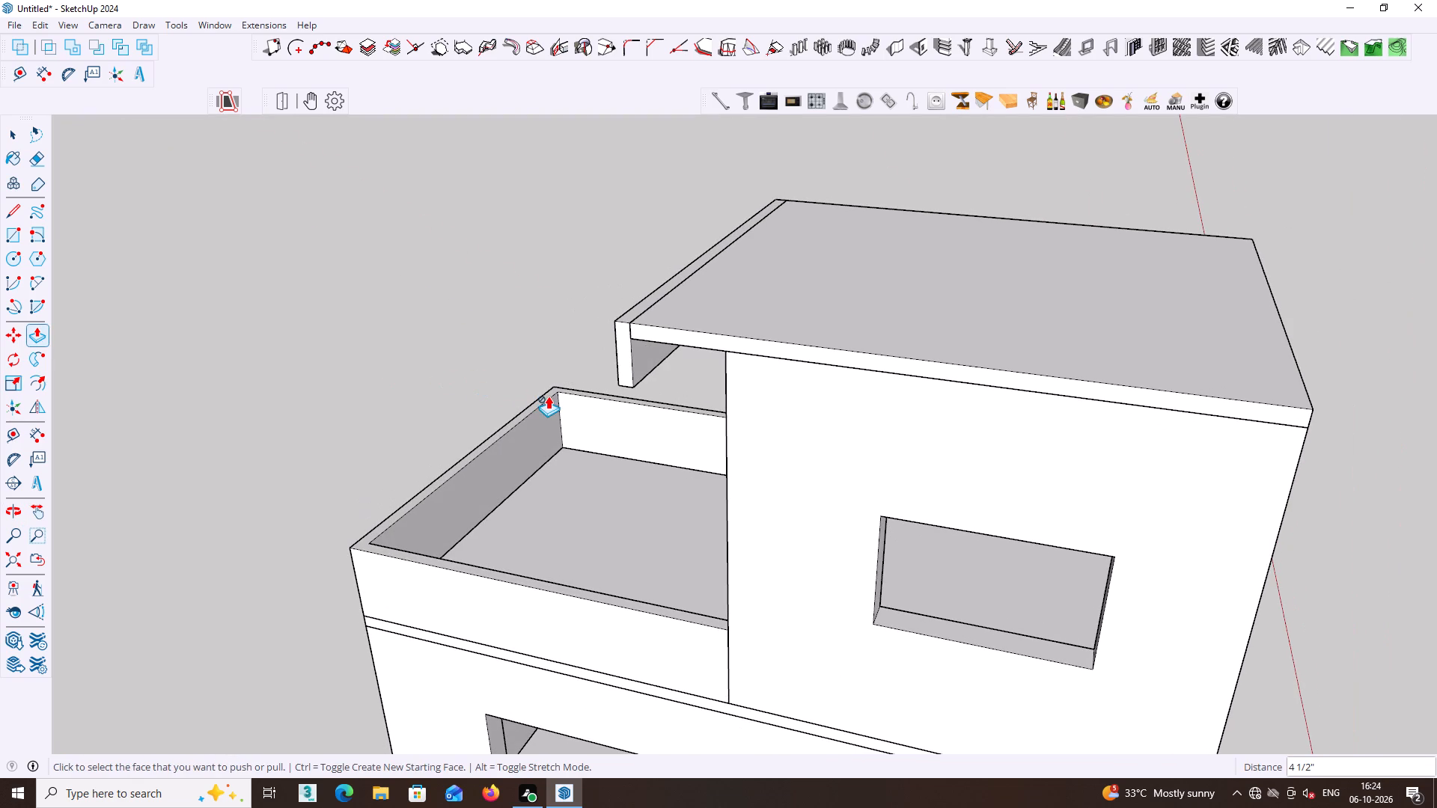
pyautogui.press('space')
# Push the fascia's outer rear face inward about 2 7/8" to make the fascia thinner.
pyautogui.click(510, 343)
pyautogui.moveTo(537, 328); pyautogui.dragTo(676, 346, button='middle')
pyautogui.moveTo(721, 385); pyautogui.dragTo(784, 385, button='middle')
pyautogui.scroll(2, 756, 384)
pyautogui.moveTo(729, 391); pyautogui.dragTo(790, 387, button='middle')
pyautogui.click(823, 357)
pyautogui.click(817, 357)
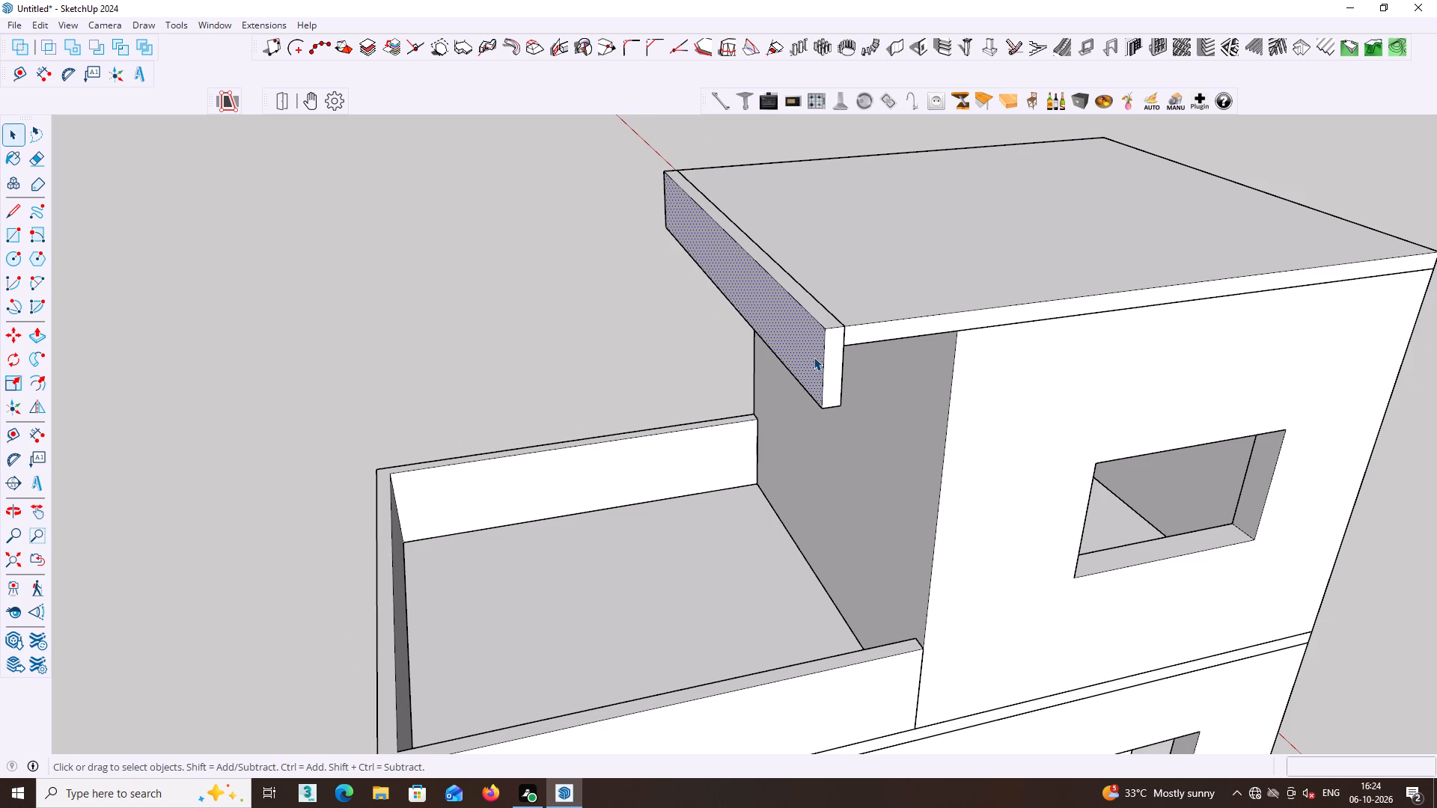
pyautogui.press('p')
pyautogui.click(814, 357)
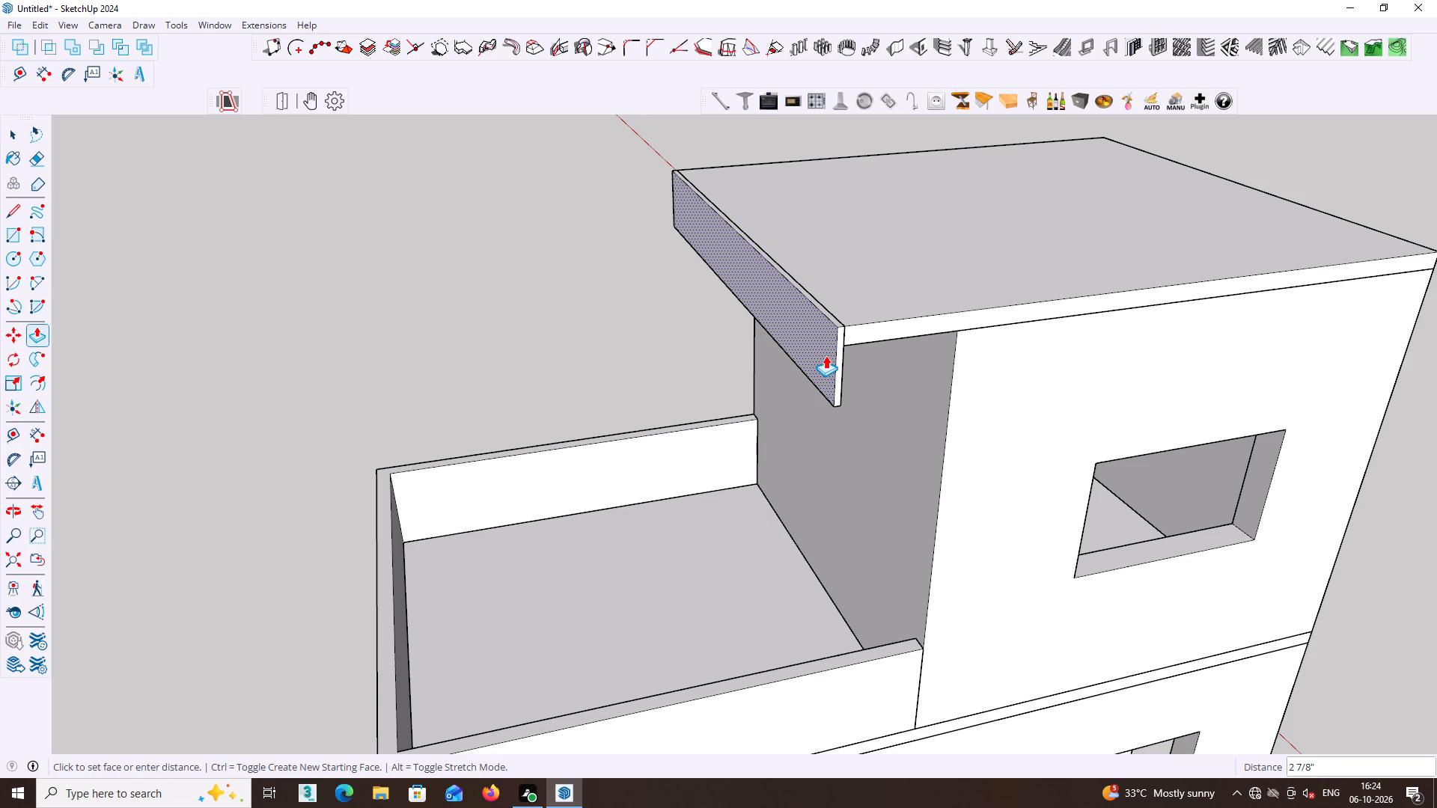
pyautogui.click(826, 355)
pyautogui.press('space')
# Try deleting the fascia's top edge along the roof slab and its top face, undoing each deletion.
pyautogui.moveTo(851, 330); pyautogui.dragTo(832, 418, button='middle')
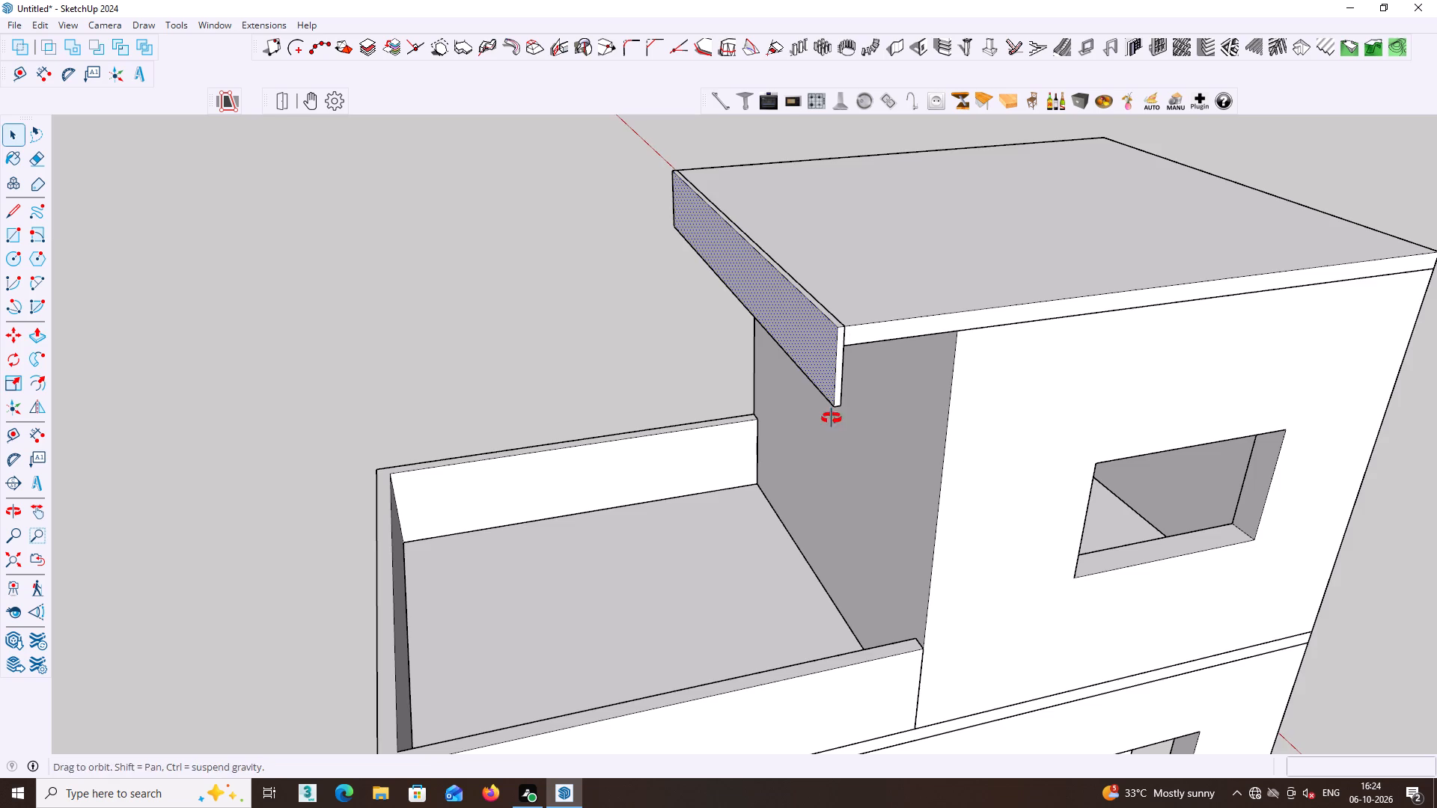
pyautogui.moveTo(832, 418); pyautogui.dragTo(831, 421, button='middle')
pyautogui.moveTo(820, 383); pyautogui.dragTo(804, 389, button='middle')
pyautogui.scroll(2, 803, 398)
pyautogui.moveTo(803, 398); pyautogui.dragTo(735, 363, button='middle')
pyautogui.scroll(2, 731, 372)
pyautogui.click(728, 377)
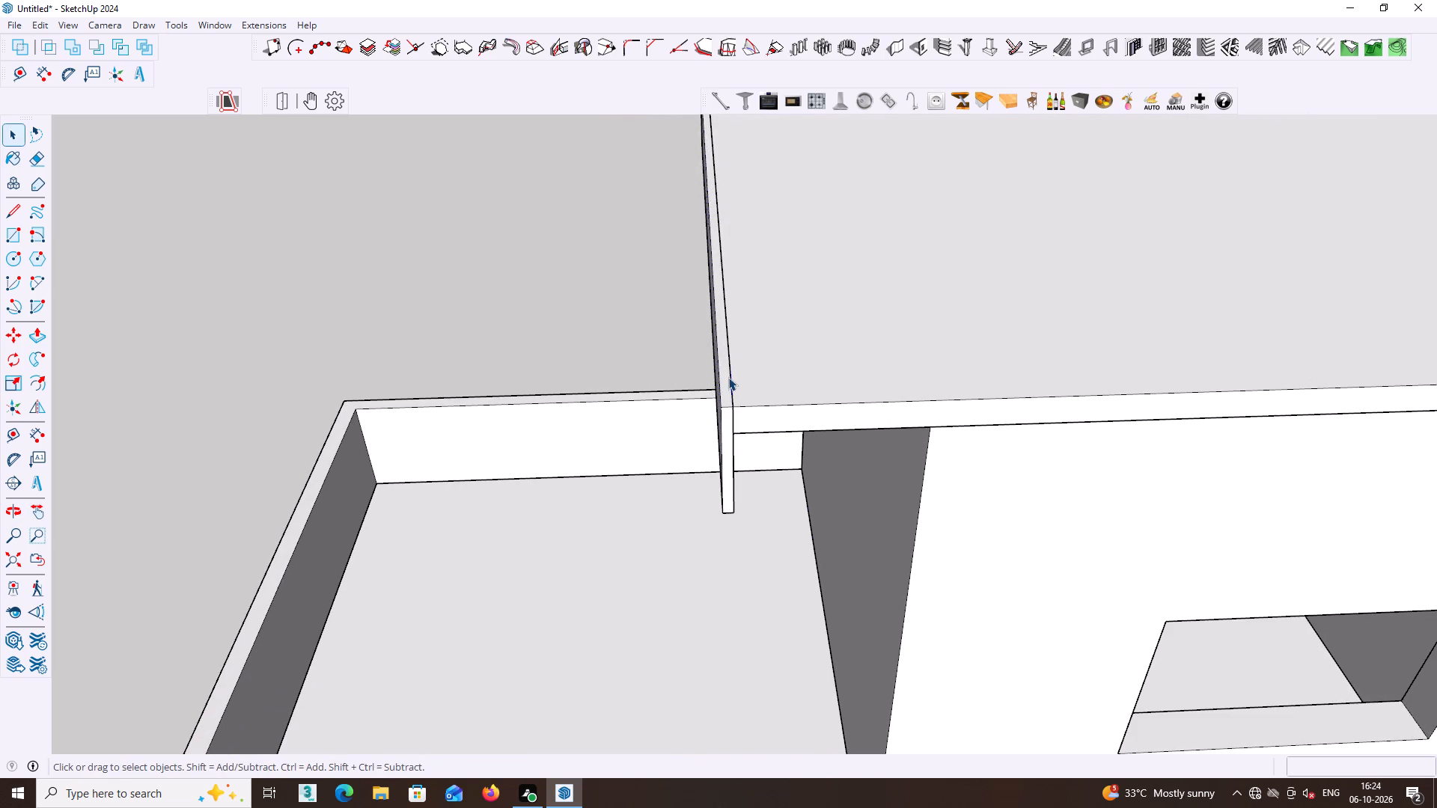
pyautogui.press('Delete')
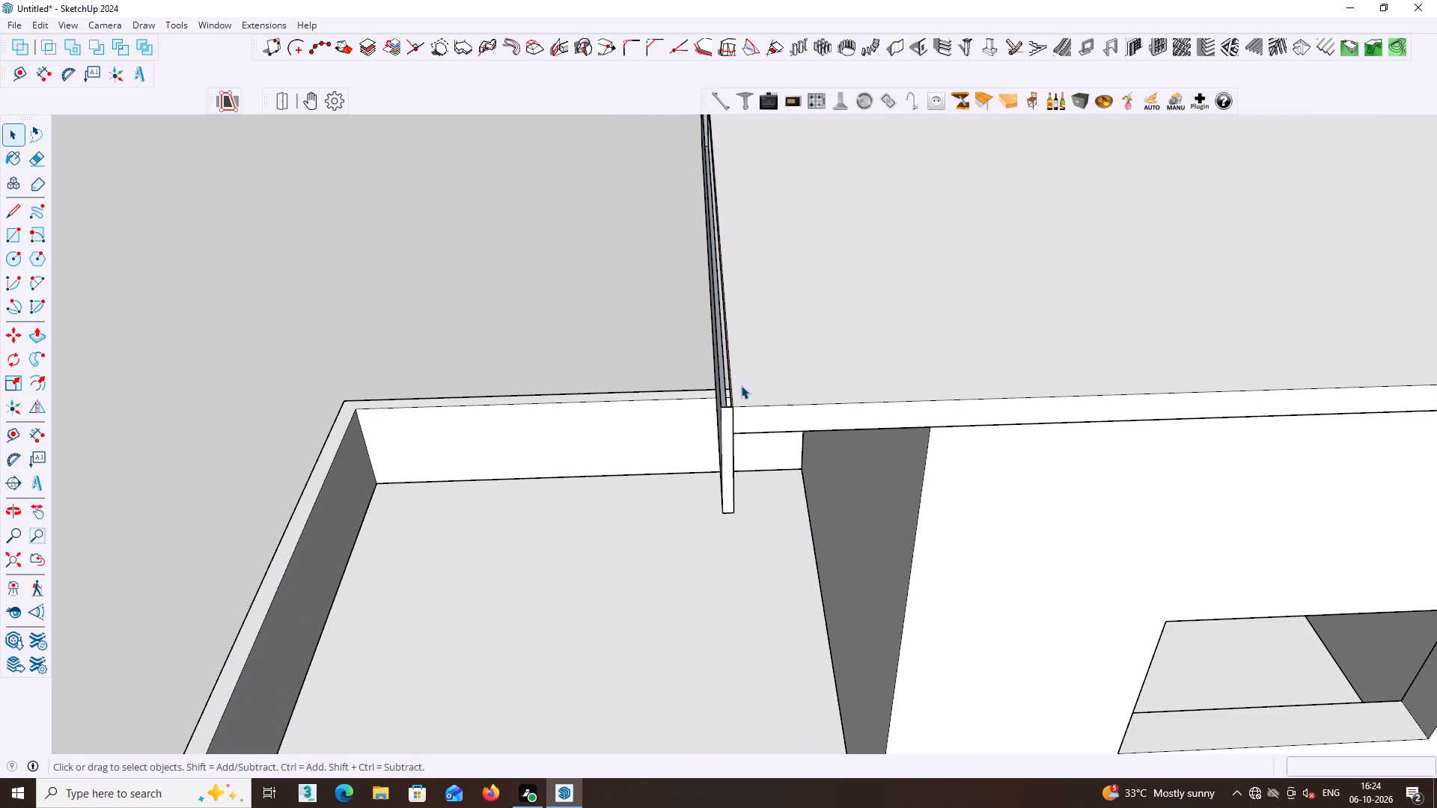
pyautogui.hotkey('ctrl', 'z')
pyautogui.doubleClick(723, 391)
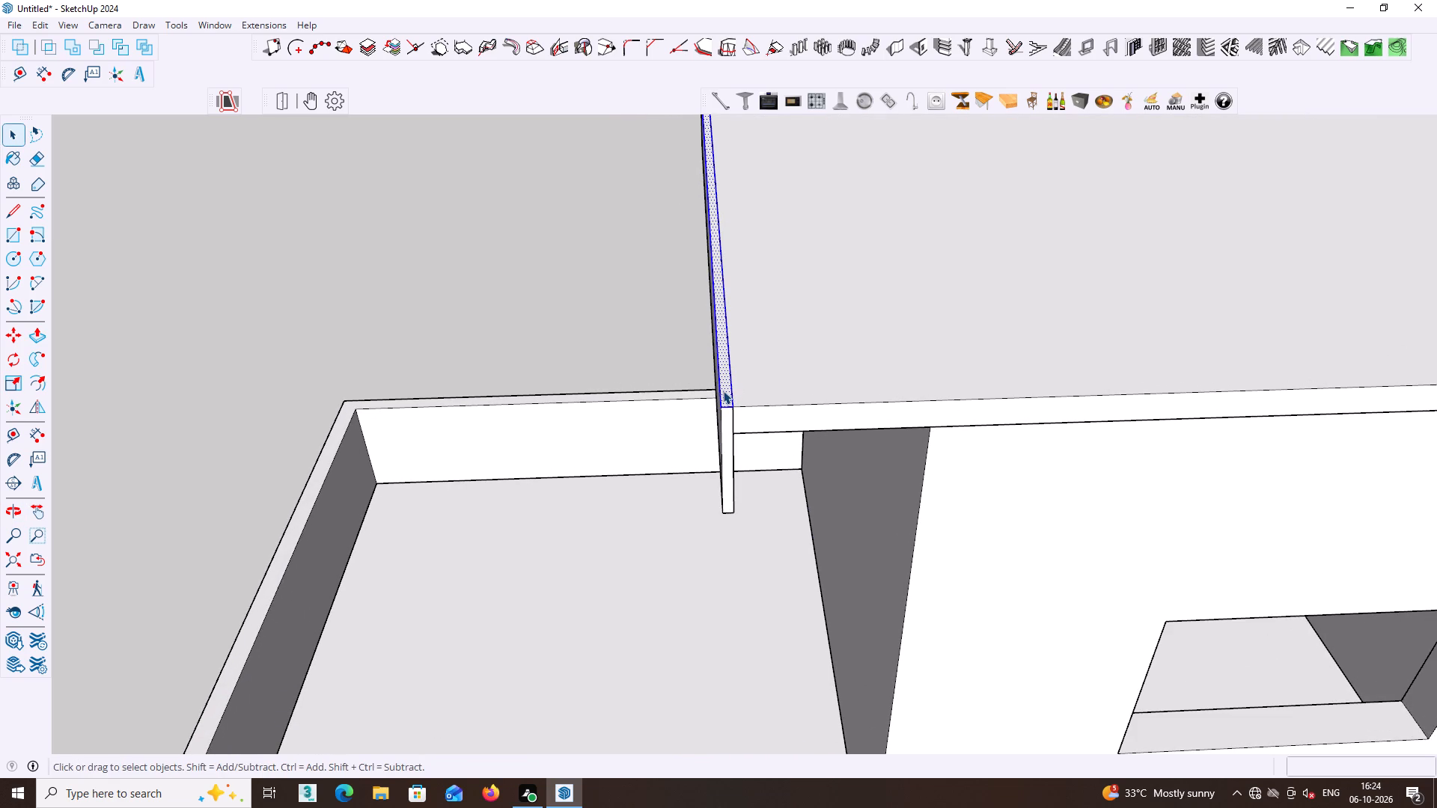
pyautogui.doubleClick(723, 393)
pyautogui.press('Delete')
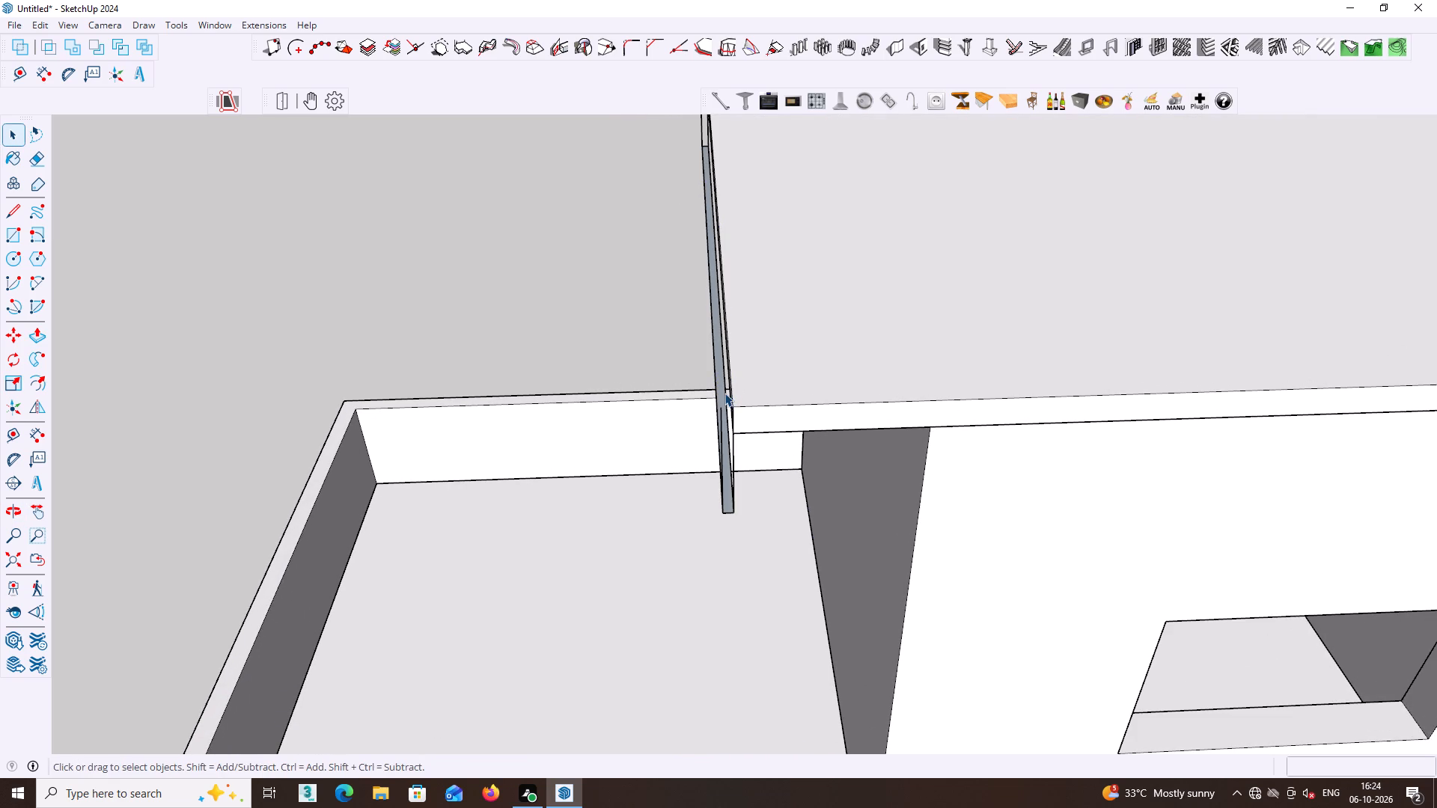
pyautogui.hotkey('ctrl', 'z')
# Select the whole fascia at the rear of the roof overhang and make it a group.
pyautogui.click(730, 393)
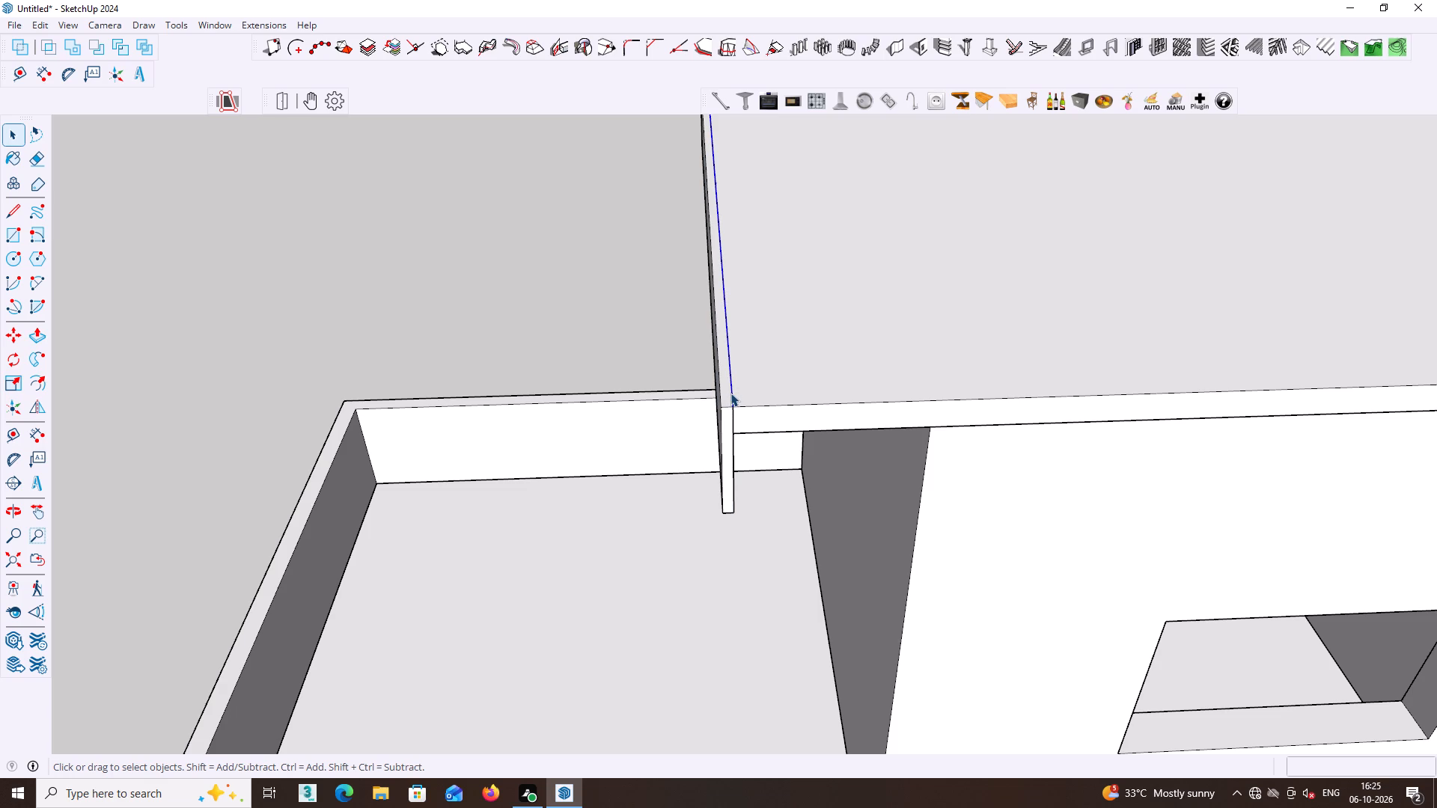
pyautogui.click(718, 399)
pyautogui.tripleClick(724, 399)
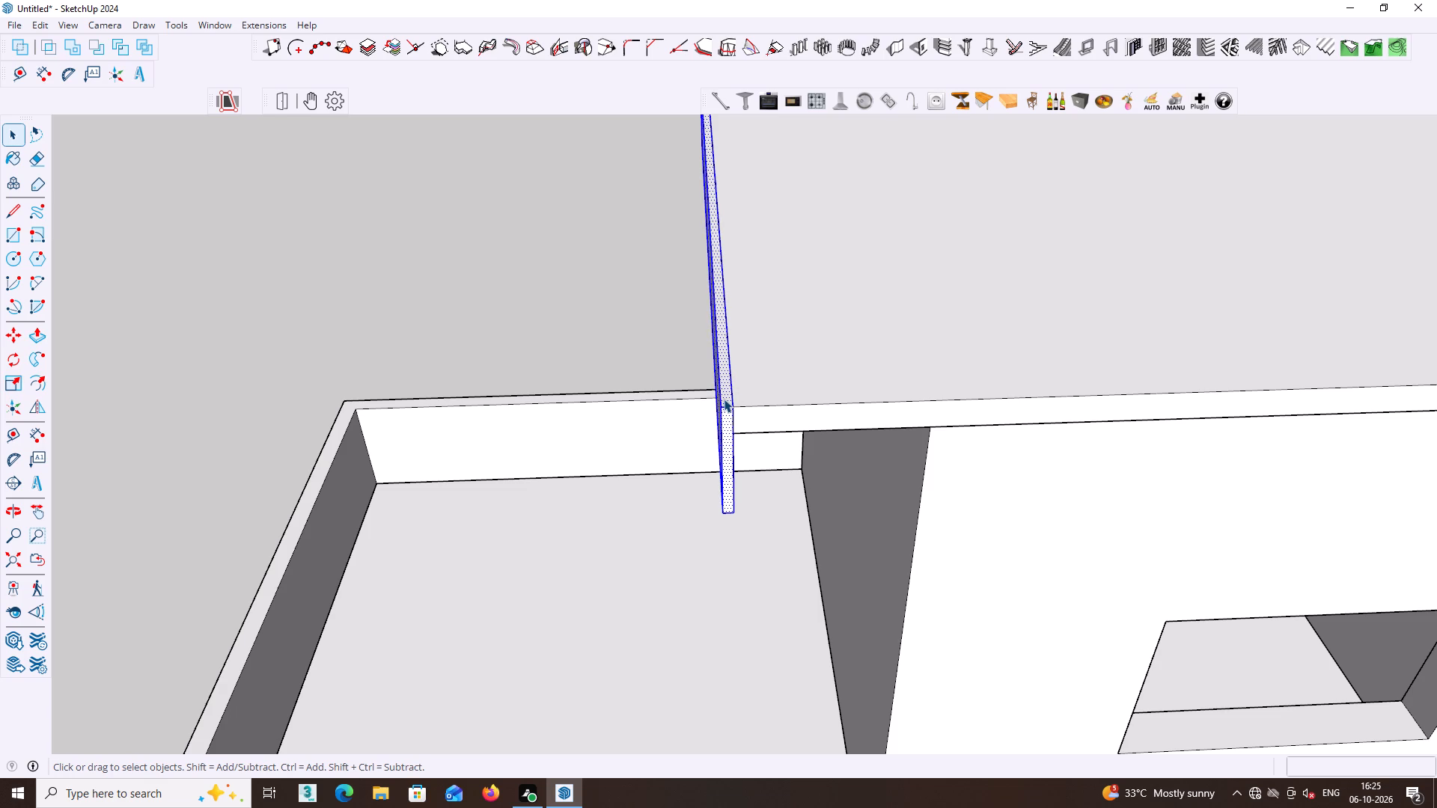
pyautogui.moveTo(724, 399); pyautogui.dragTo(966, 330, button='middle')
pyautogui.moveTo(912, 323); pyautogui.dragTo(1402, 289, button='middle')
pyautogui.moveTo(287, 284); pyautogui.dragTo(299, 284, button='middle')
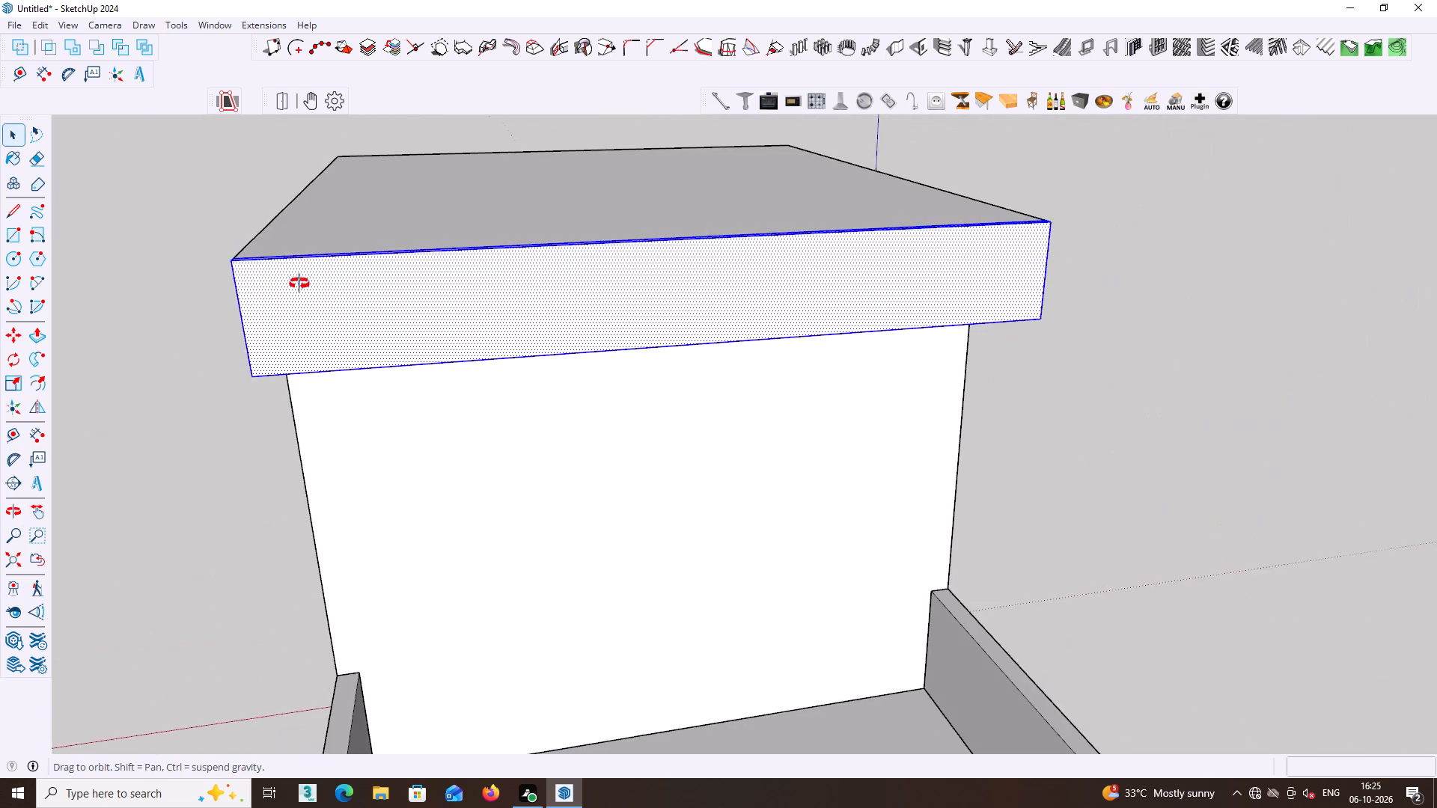
pyautogui.moveTo(299, 284); pyautogui.dragTo(10, 335, button='middle')
pyautogui.moveTo(643, 263); pyautogui.dragTo(61, 306, button='middle')
pyautogui.moveTo(382, 275); pyautogui.dragTo(310, 290, button='middle')
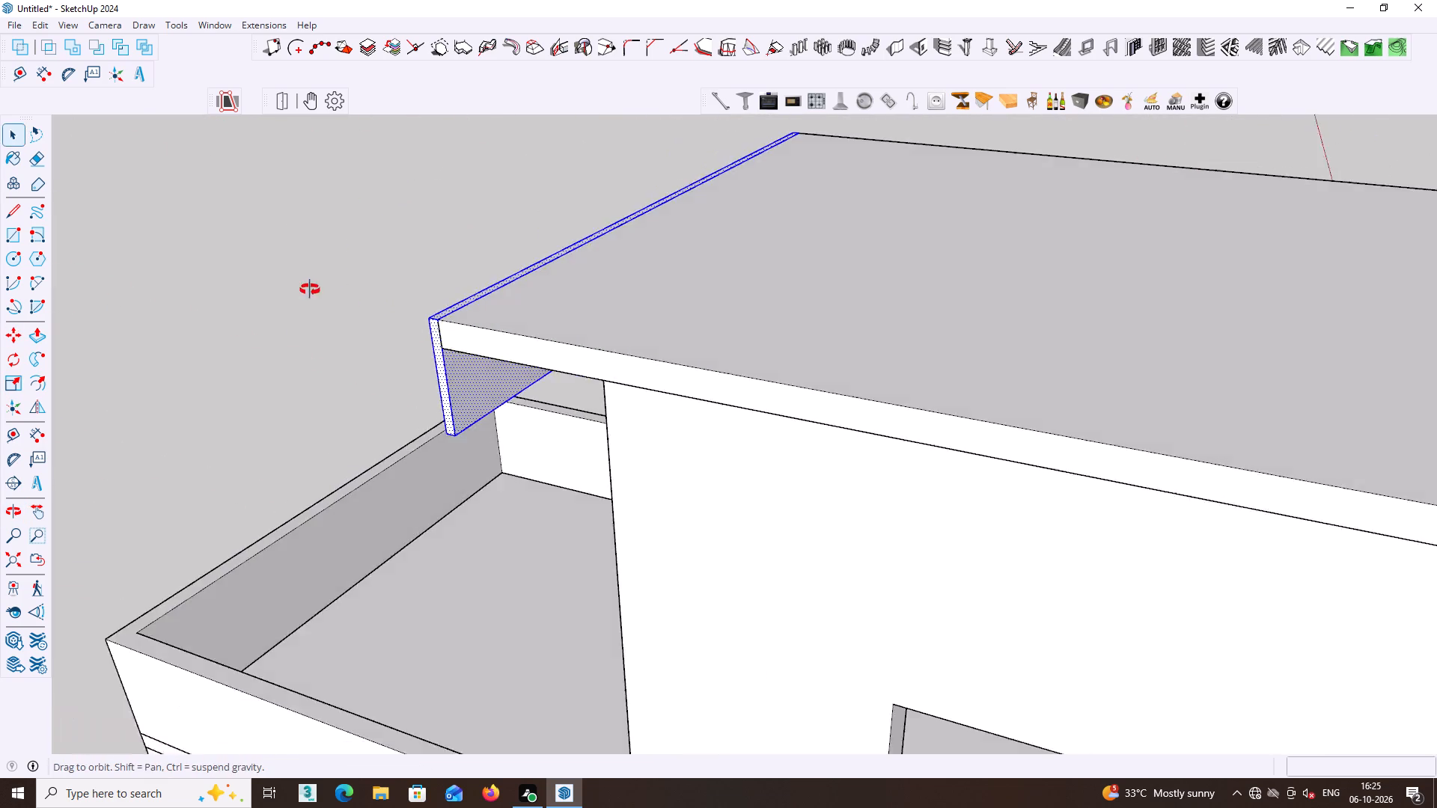
pyautogui.moveTo(310, 290); pyautogui.dragTo(549, 316, button='middle')
pyautogui.scroll(2, 611, 338)
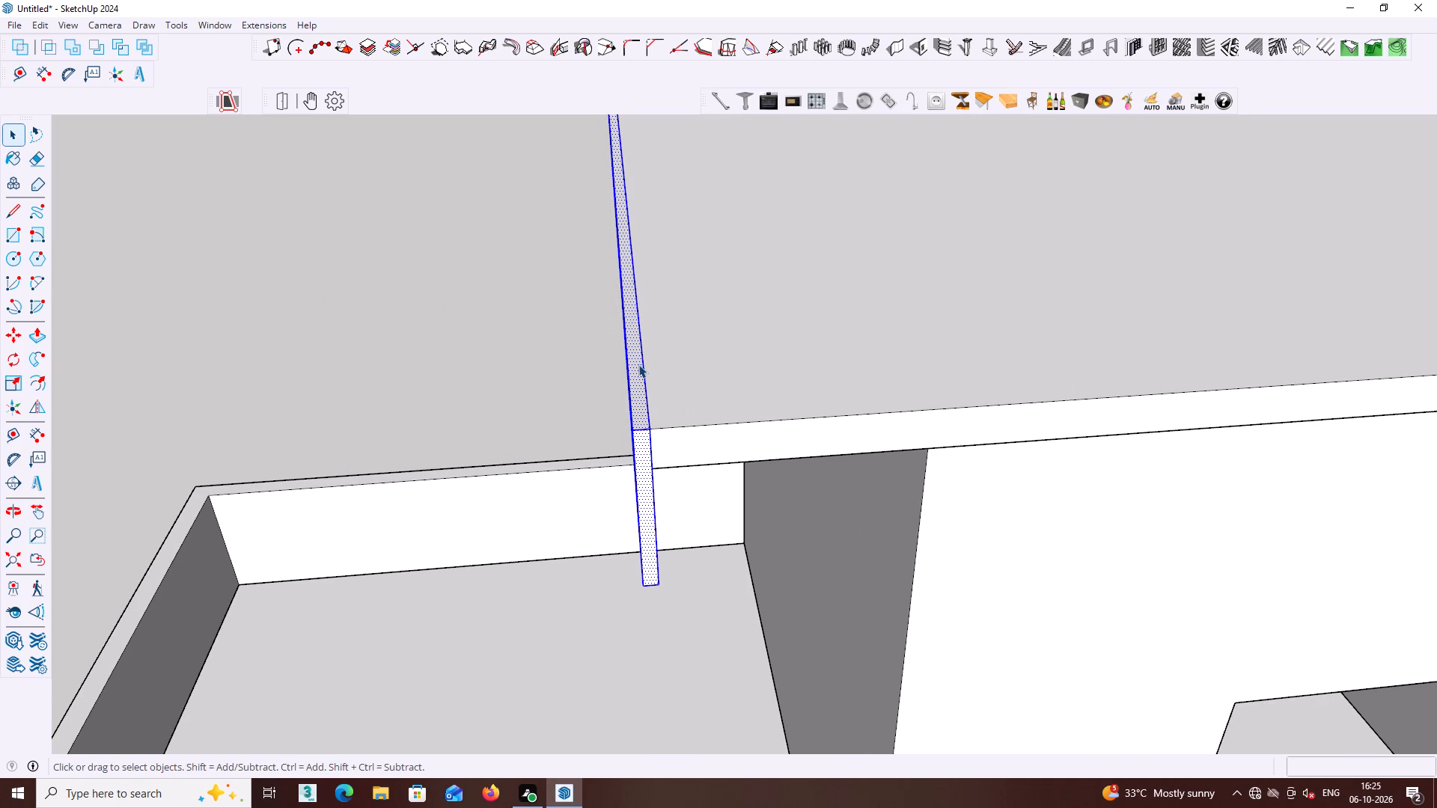
pyautogui.scroll(1, 641, 369)
pyautogui.rightClick(638, 370)
pyautogui.click(698, 142)
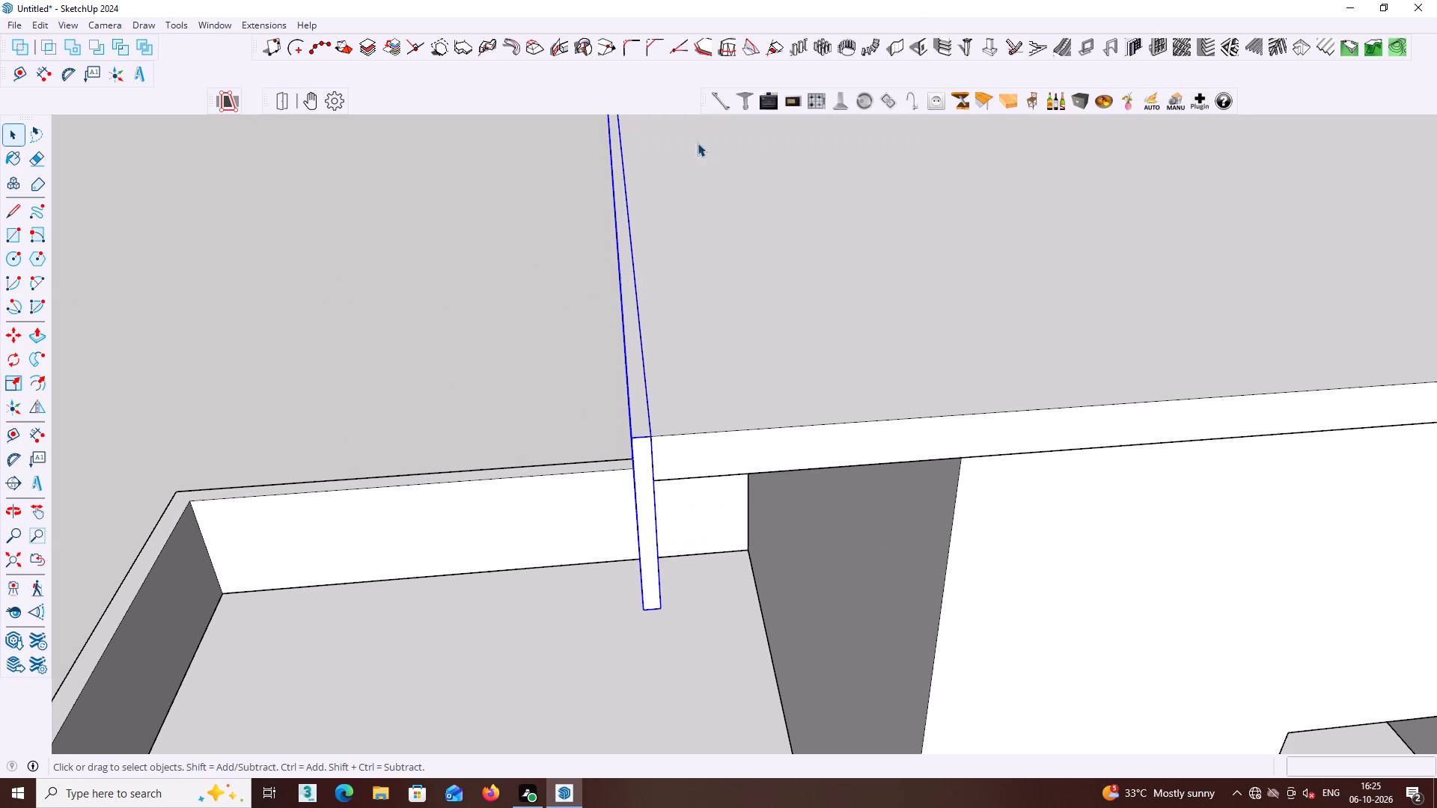
pyautogui.click(510, 379)
# Examine the fascia on the roof overhang and the whole house from the rear, sides and front.
pyautogui.middleClick(510, 375)
pyautogui.scroll(-5, 510, 378)
pyautogui.moveTo(667, 425); pyautogui.dragTo(878, 410, button='middle')
pyautogui.scroll(-2, 876, 412)
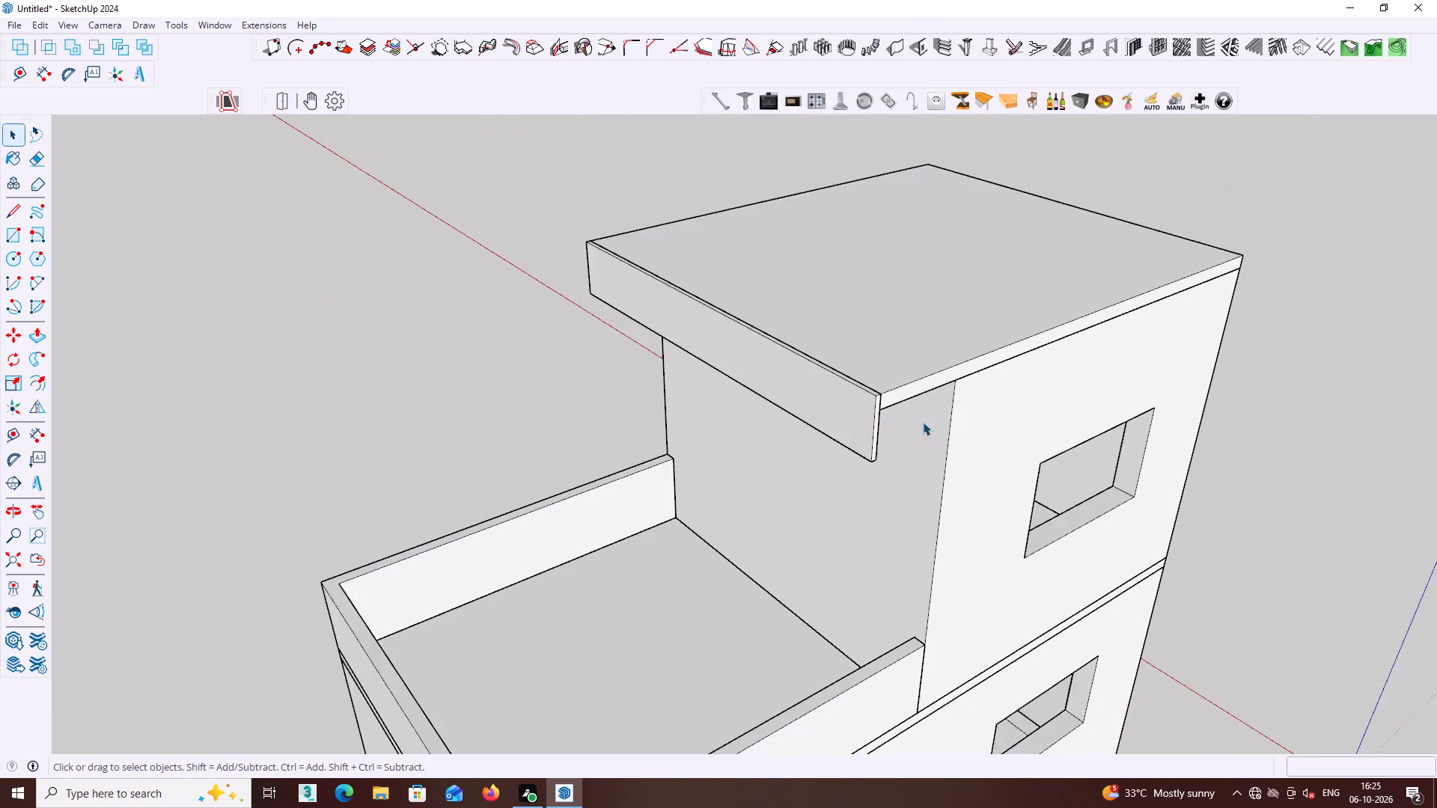
pyautogui.scroll(-3, 923, 422)
pyautogui.moveTo(1015, 424); pyautogui.dragTo(1028, 421, button='middle')
pyautogui.moveTo(989, 414); pyautogui.dragTo(1041, 359, button='middle')
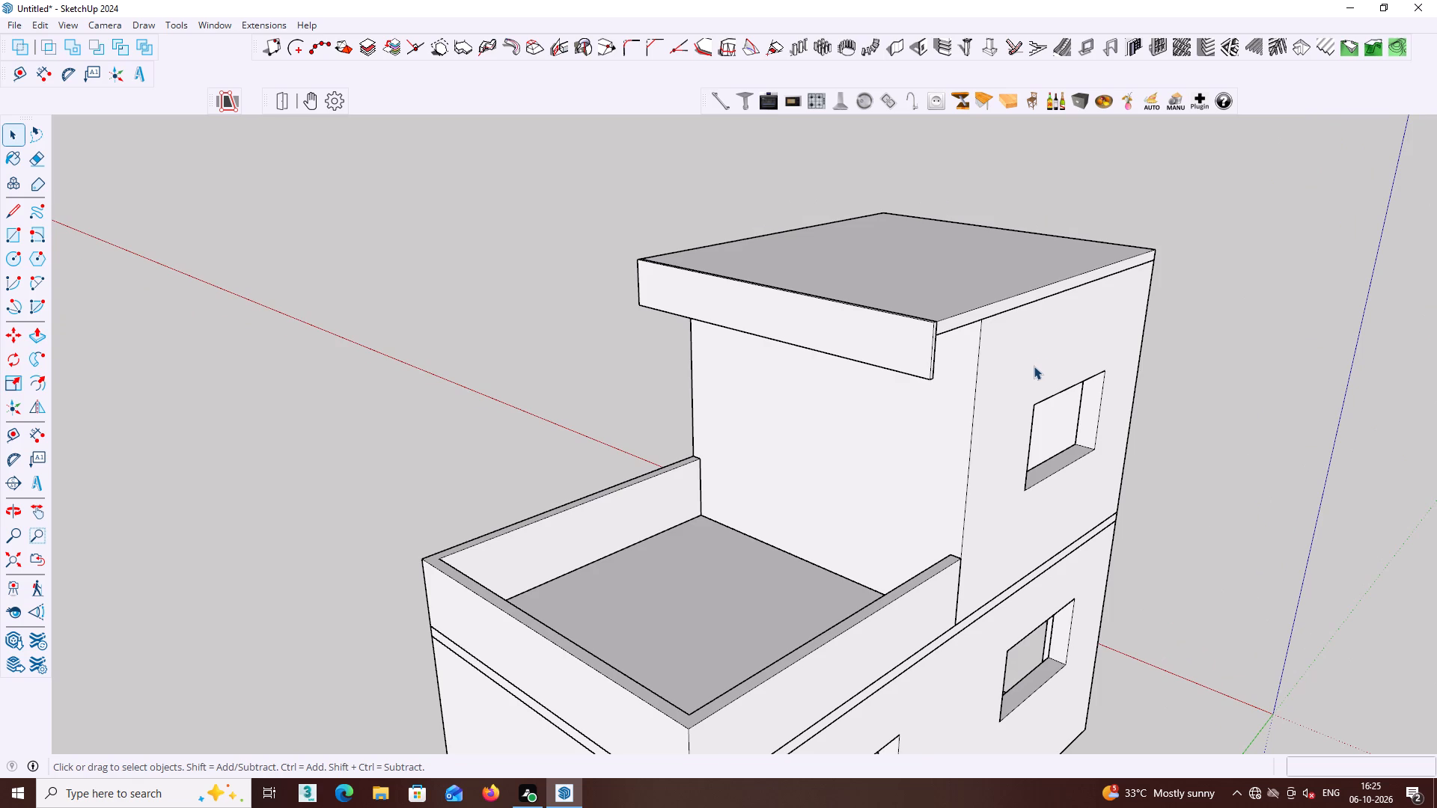
pyautogui.moveTo(972, 438); pyautogui.dragTo(755, 376, button='middle')
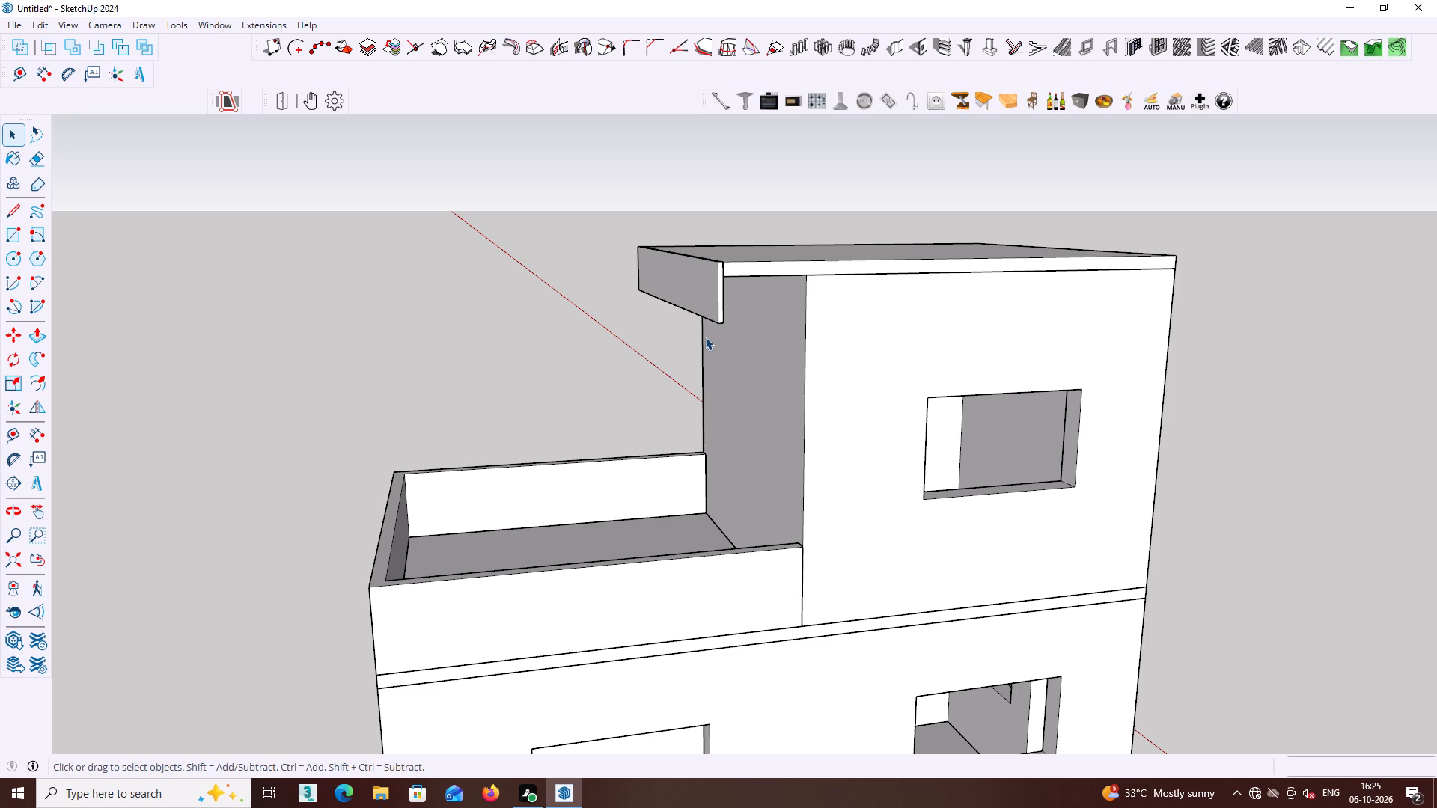
pyautogui.moveTo(754, 315); pyautogui.dragTo(803, 360, button='middle')
pyautogui.middleClick(803, 360)
pyautogui.middleClick(803, 360)
pyautogui.middleClick(803, 360)
pyautogui.middleClick(803, 360)
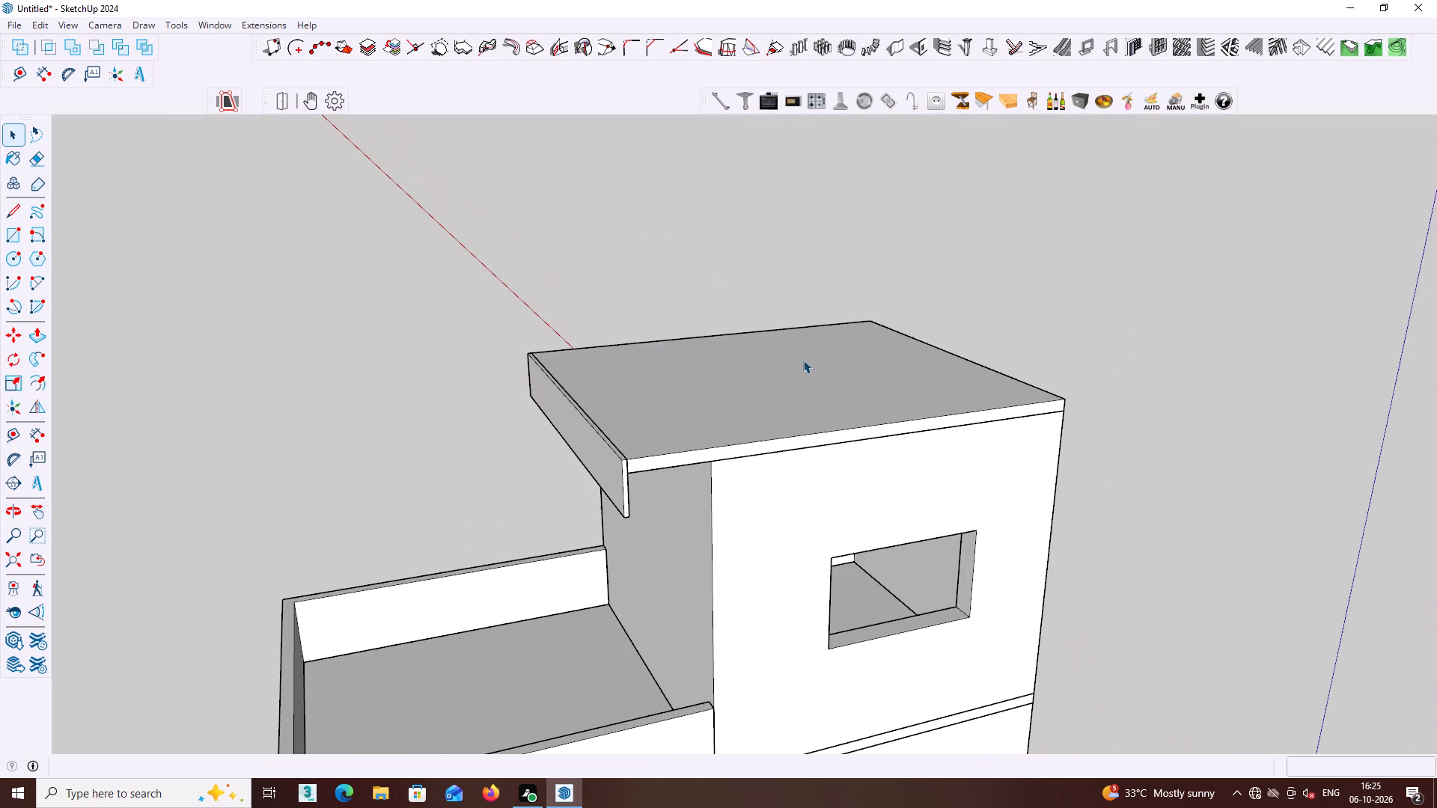
pyautogui.scroll(-2, 804, 358)
pyautogui.moveTo(823, 451); pyautogui.dragTo(841, 450, button='middle')
pyautogui.moveTo(882, 446); pyautogui.dragTo(1088, 417, button='middle')
pyautogui.moveTo(769, 429); pyautogui.dragTo(1046, 417, button='middle')
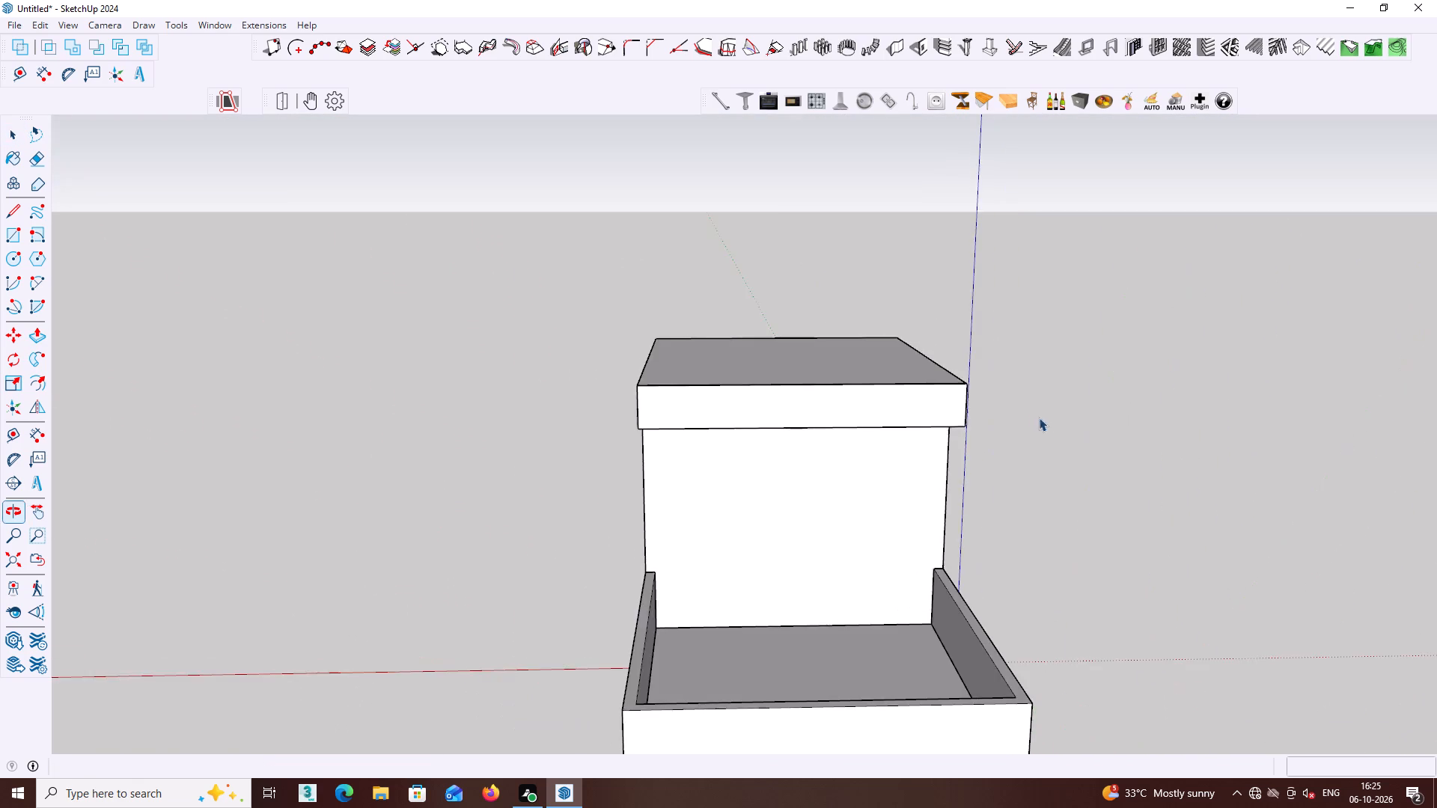
pyautogui.moveTo(566, 421); pyautogui.dragTo(1061, 402, button='middle')
pyautogui.moveTo(738, 408); pyautogui.dragTo(869, 408, button='middle')
pyautogui.moveTo(869, 408); pyautogui.dragTo(834, 408, button='middle')
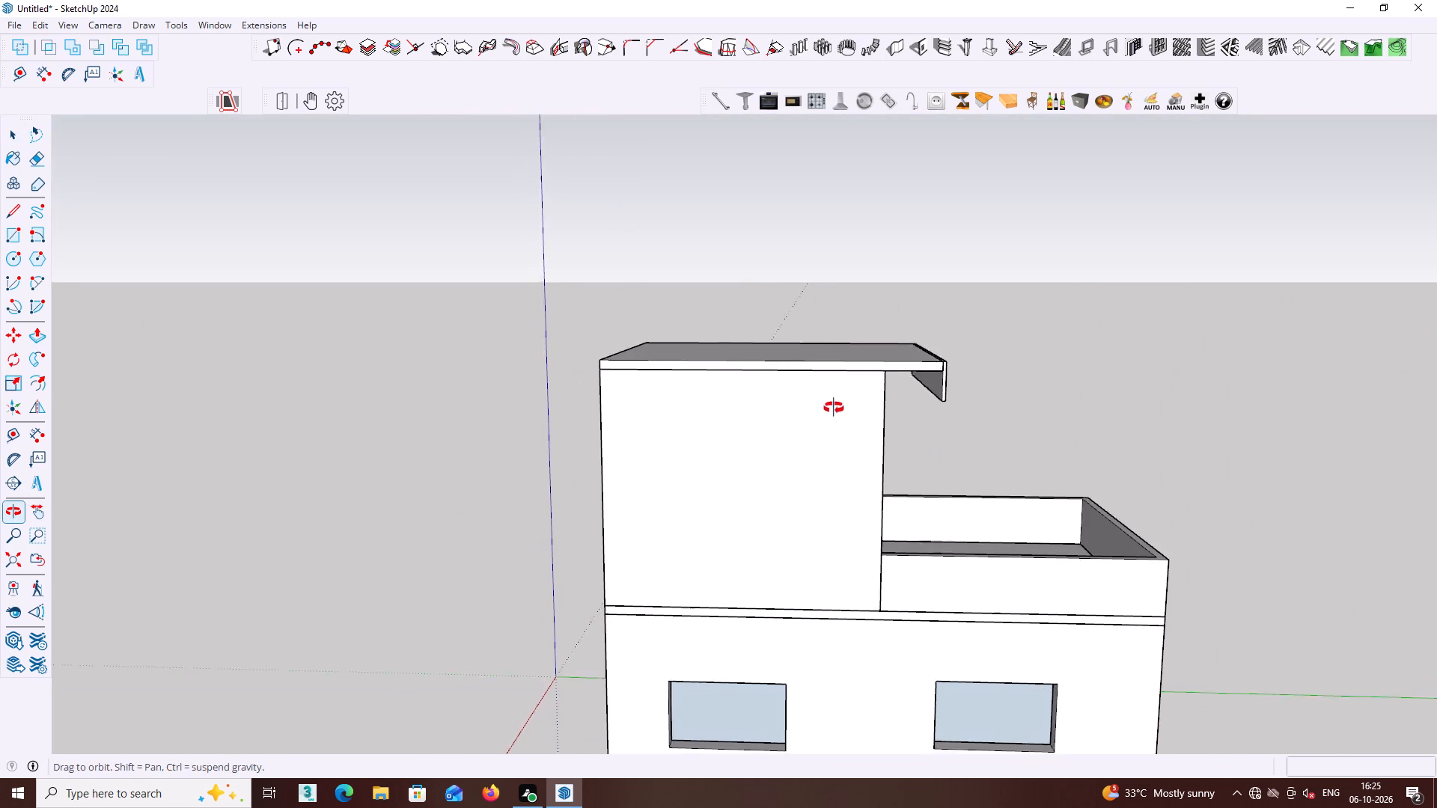
pyautogui.moveTo(834, 408); pyautogui.dragTo(530, 405, button='middle')
pyautogui.moveTo(674, 402); pyautogui.dragTo(506, 404, button='middle')
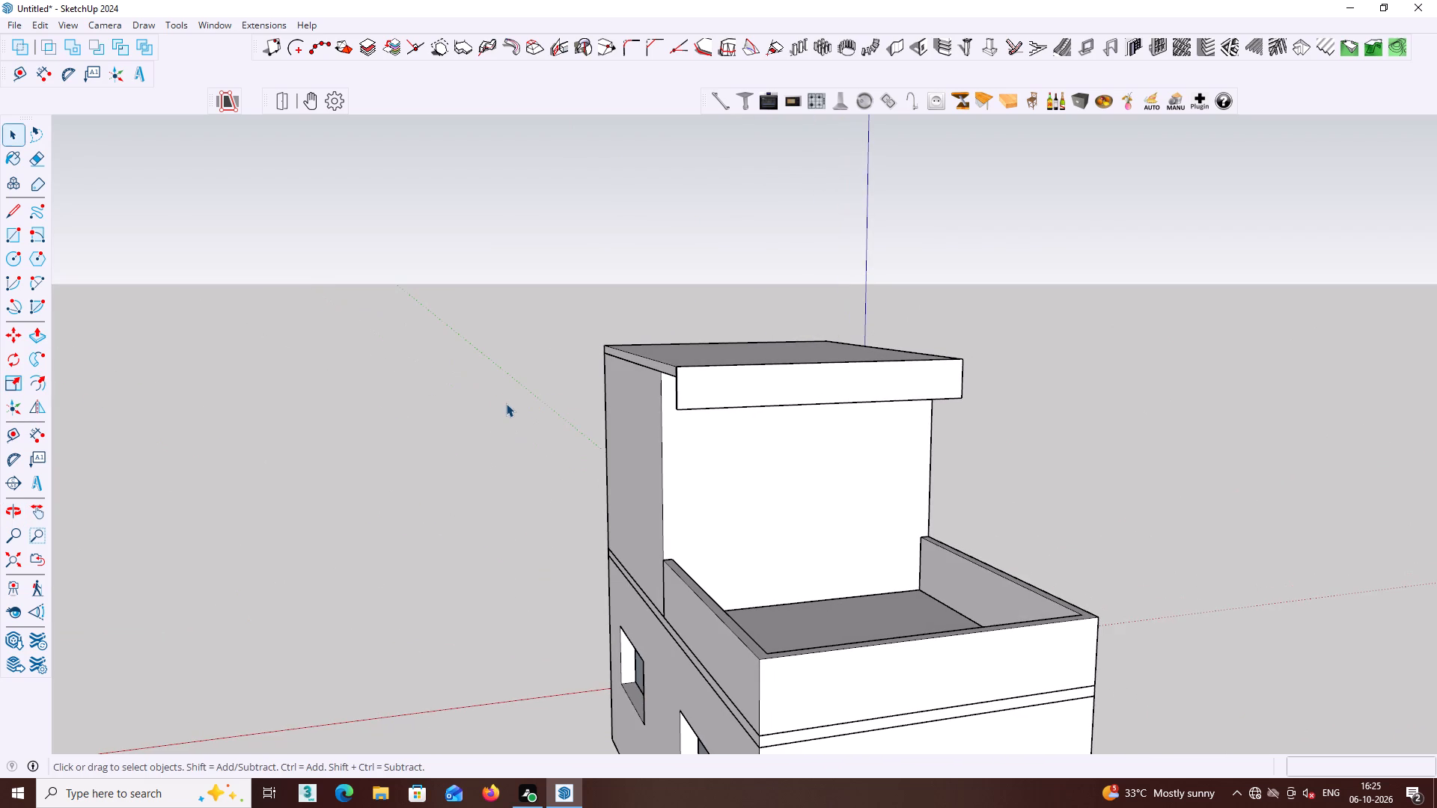
pyautogui.scroll(-5, 535, 391)
pyautogui.moveTo(686, 448); pyautogui.dragTo(681, 447, button='middle')
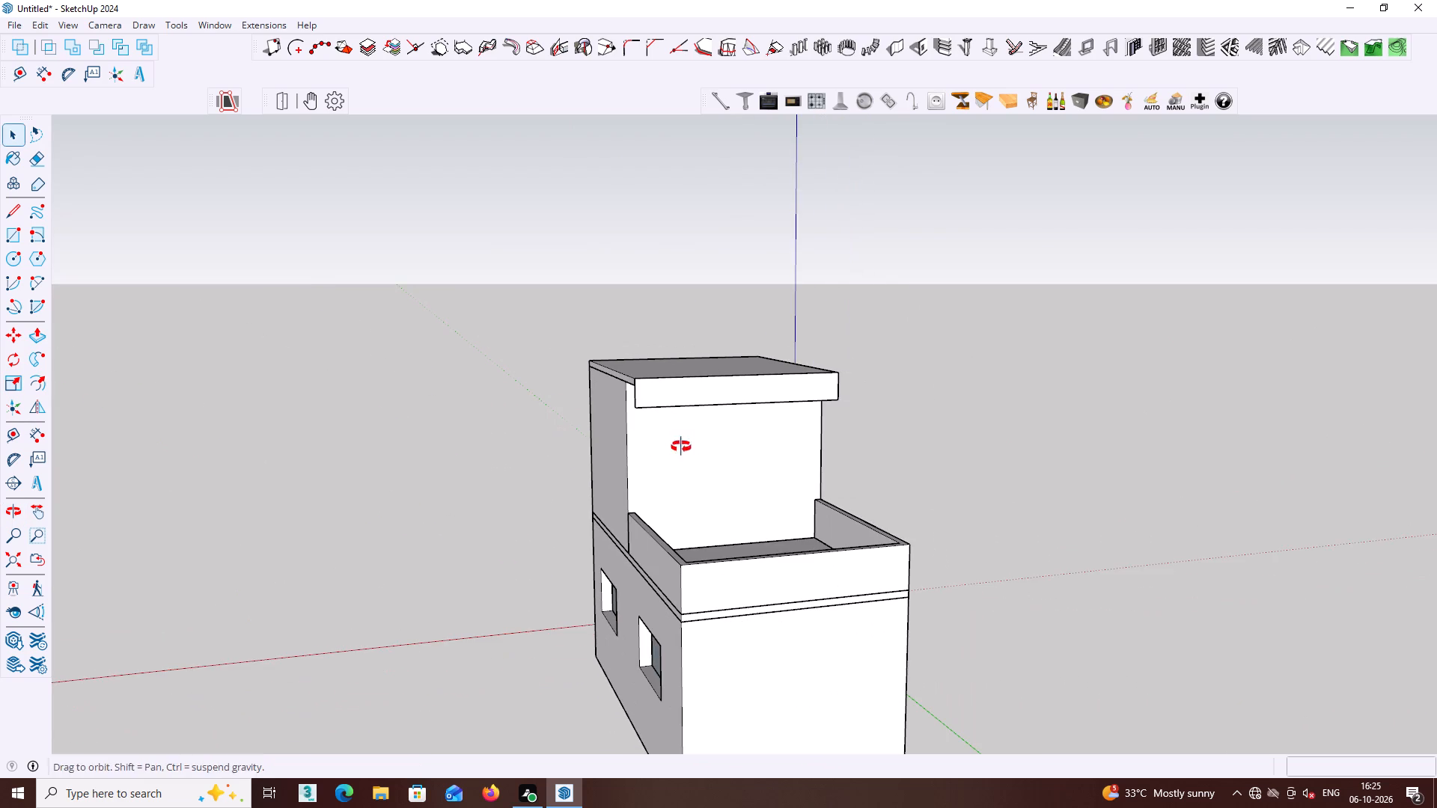
pyautogui.moveTo(681, 447); pyautogui.dragTo(493, 443, button='middle')
pyautogui.moveTo(579, 400); pyautogui.dragTo(357, 405, button='middle')
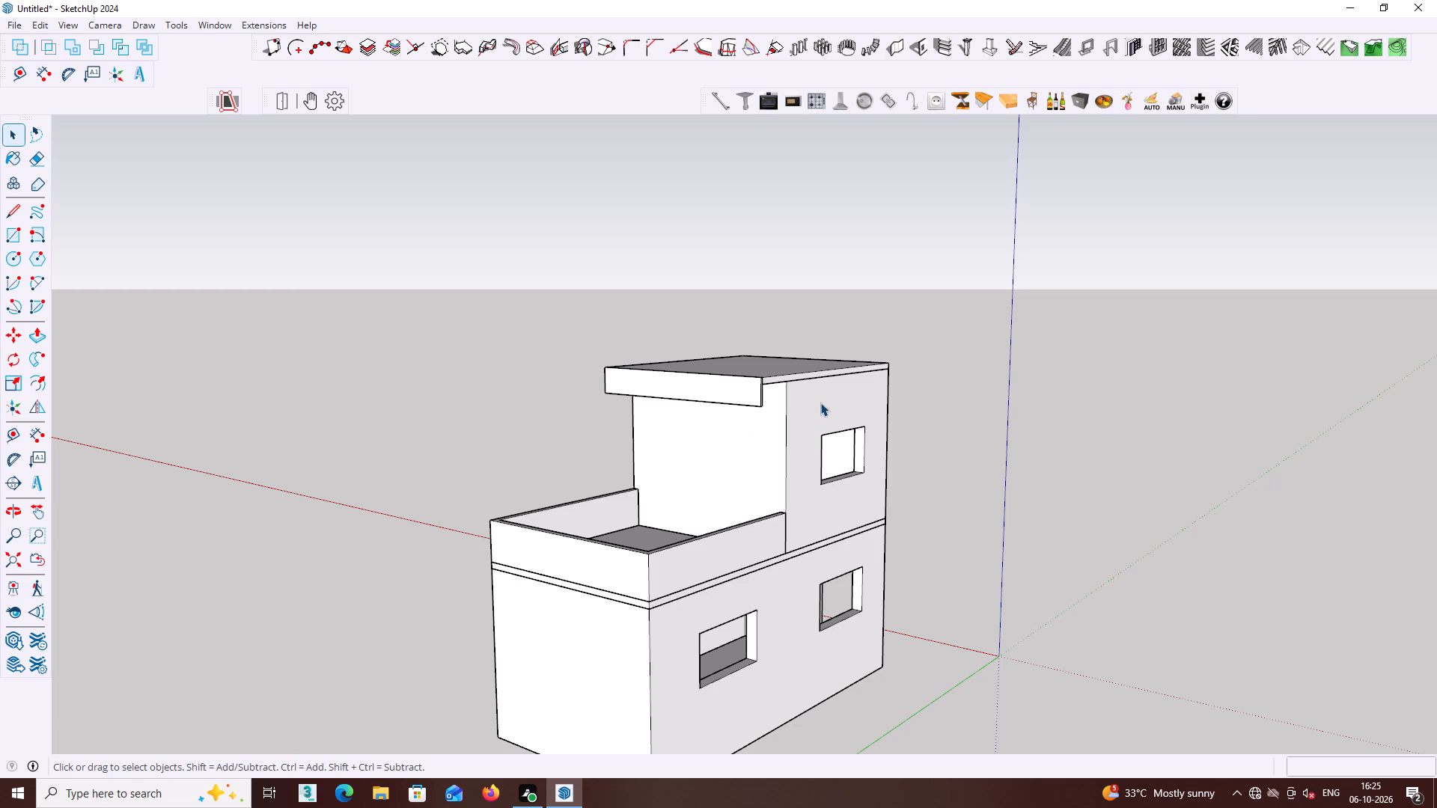
pyautogui.scroll(-4, 819, 403)
pyautogui.moveTo(839, 429); pyautogui.dragTo(599, 448, button='middle')
pyautogui.moveTo(925, 398); pyautogui.dragTo(493, 402, button='middle')
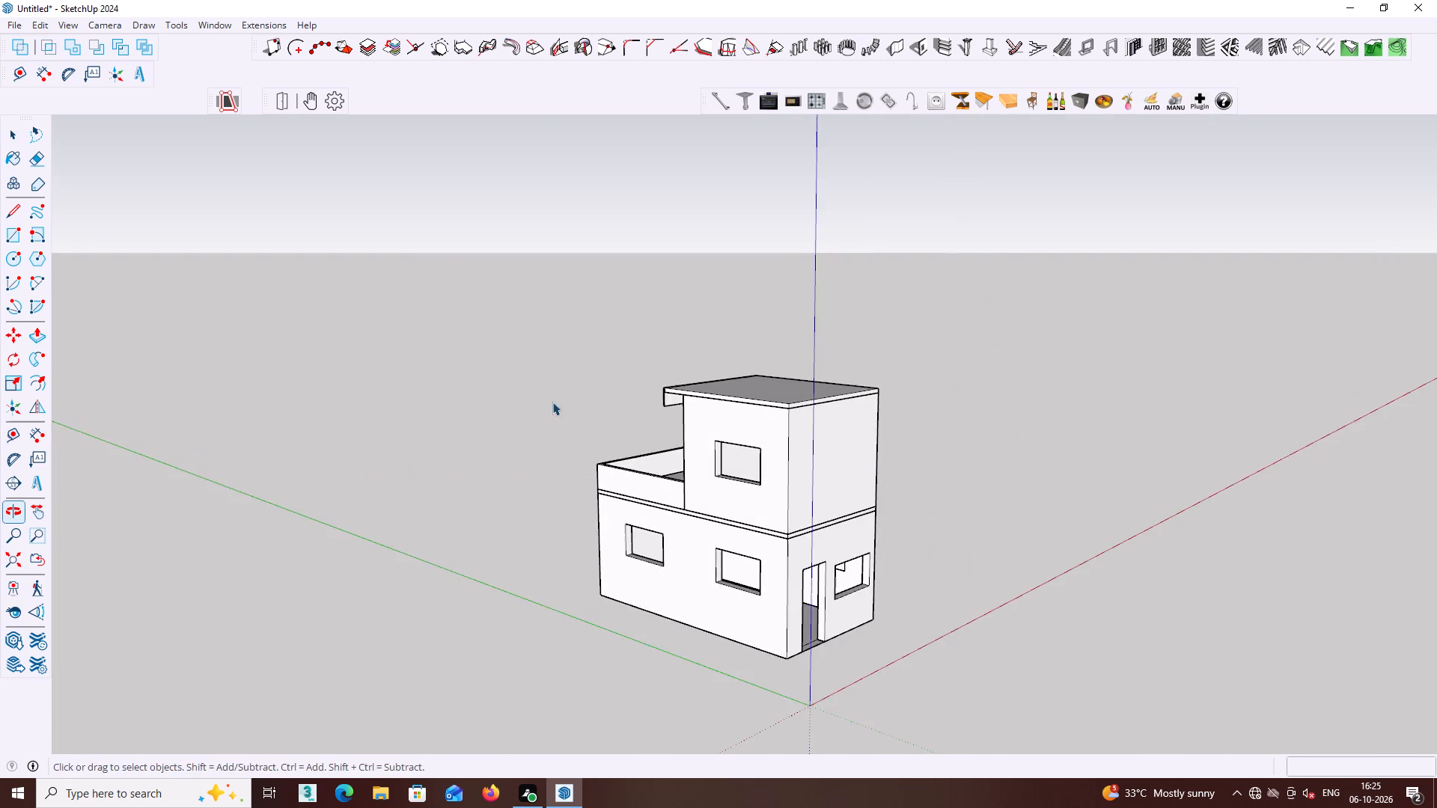
pyautogui.moveTo(608, 391); pyautogui.dragTo(395, 390, button='middle')
pyautogui.moveTo(669, 441); pyautogui.dragTo(670, 441, button='middle')
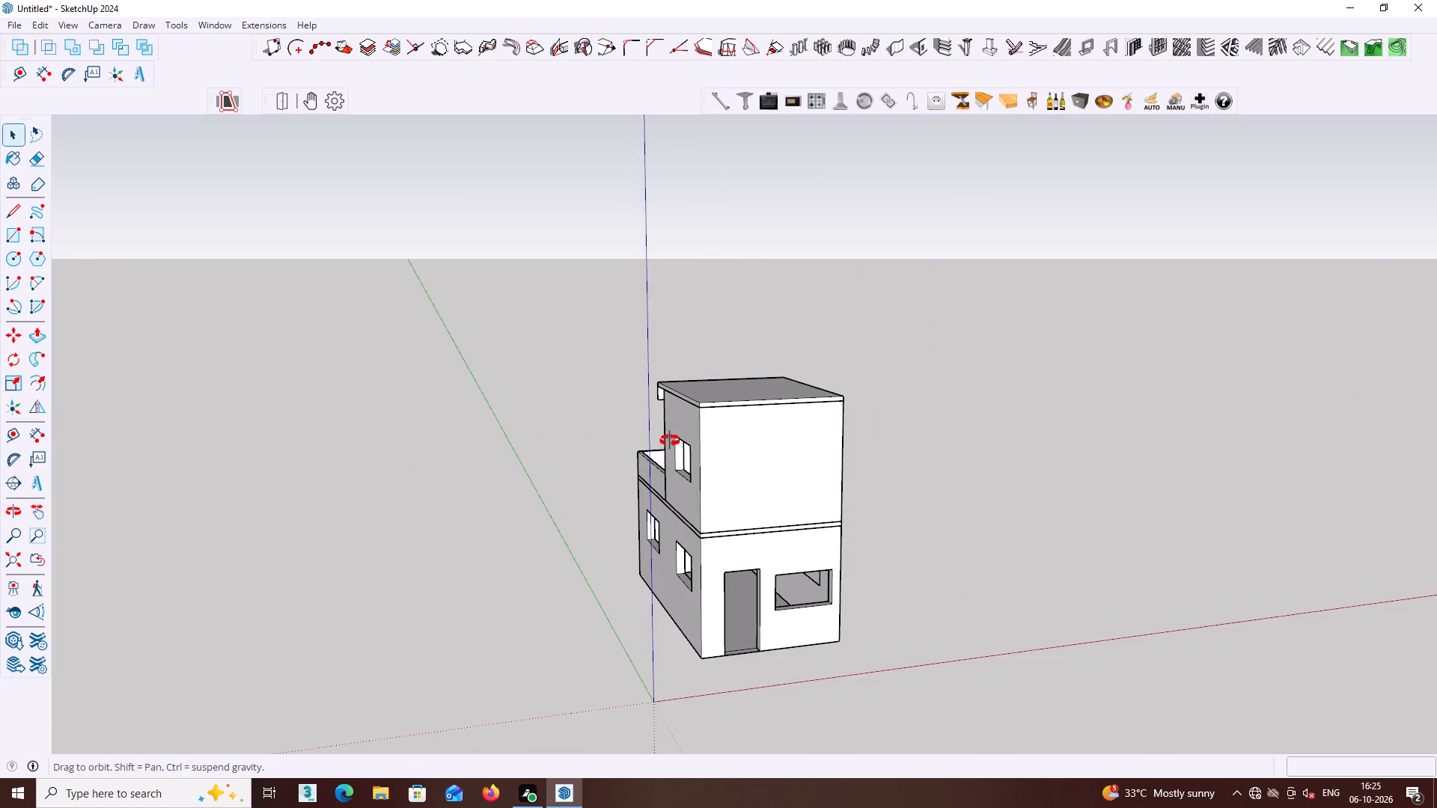
# Copy the rear terrace parapet group about 13' 9 13/16" up onto the roof slab, matching its lower rear corner to the overhang's outer corner.
pyautogui.moveTo(670, 441); pyautogui.dragTo(783, 459, button='middle')
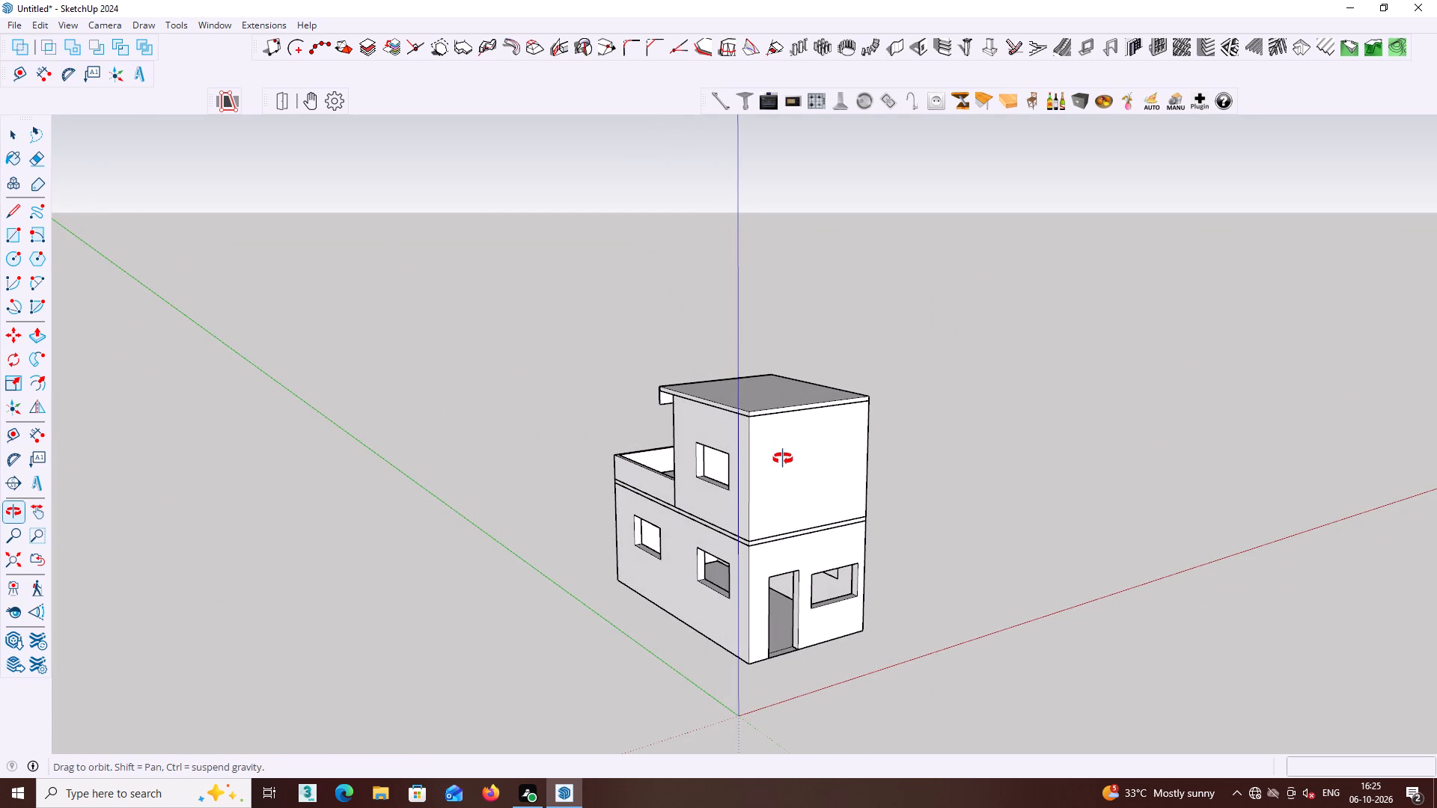
pyautogui.moveTo(783, 459); pyautogui.dragTo(811, 471, button='middle')
pyautogui.scroll(2, 664, 394)
pyautogui.moveTo(665, 387); pyautogui.dragTo(858, 414, button='middle')
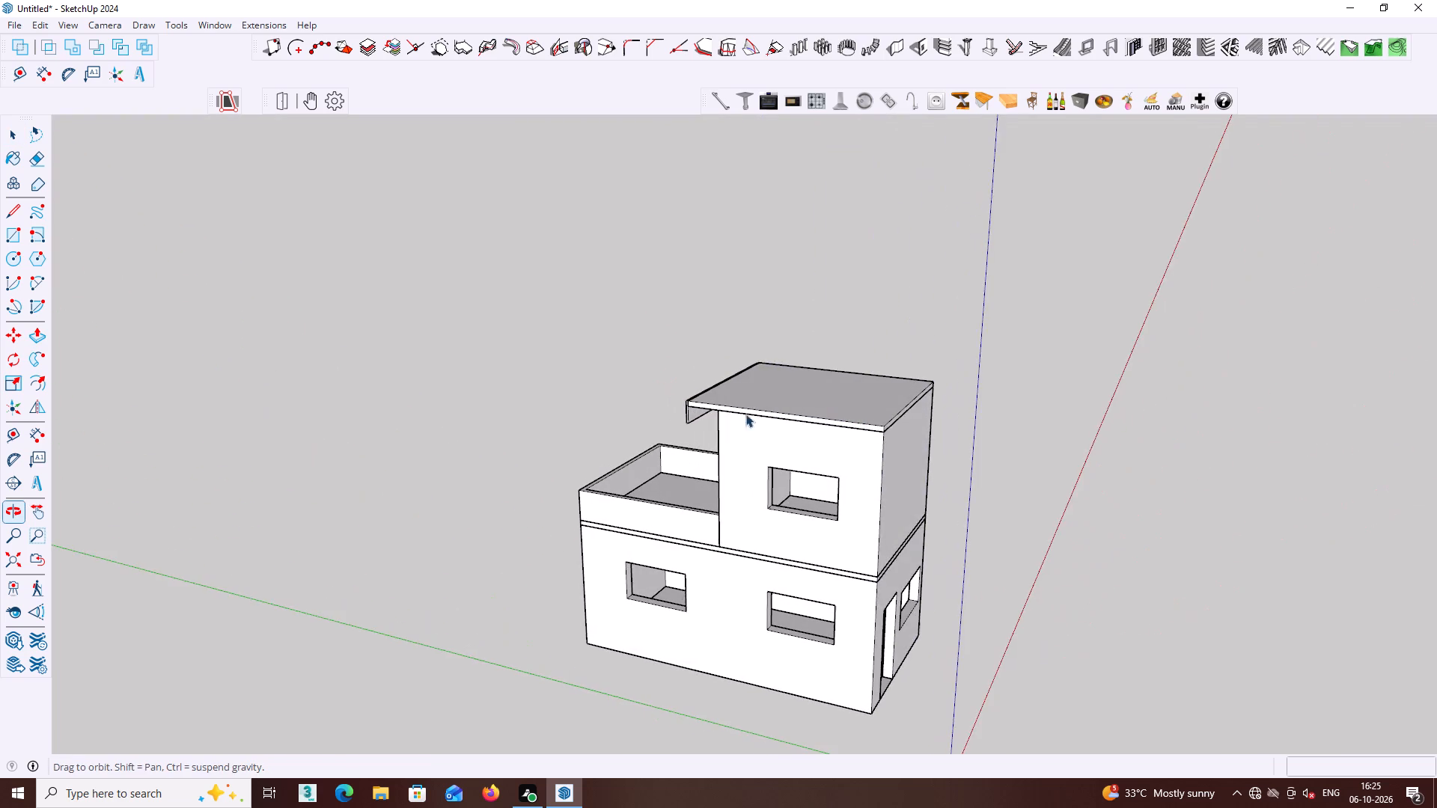
pyautogui.scroll(2, 712, 412)
pyautogui.moveTo(665, 405); pyautogui.dragTo(697, 407, button='middle')
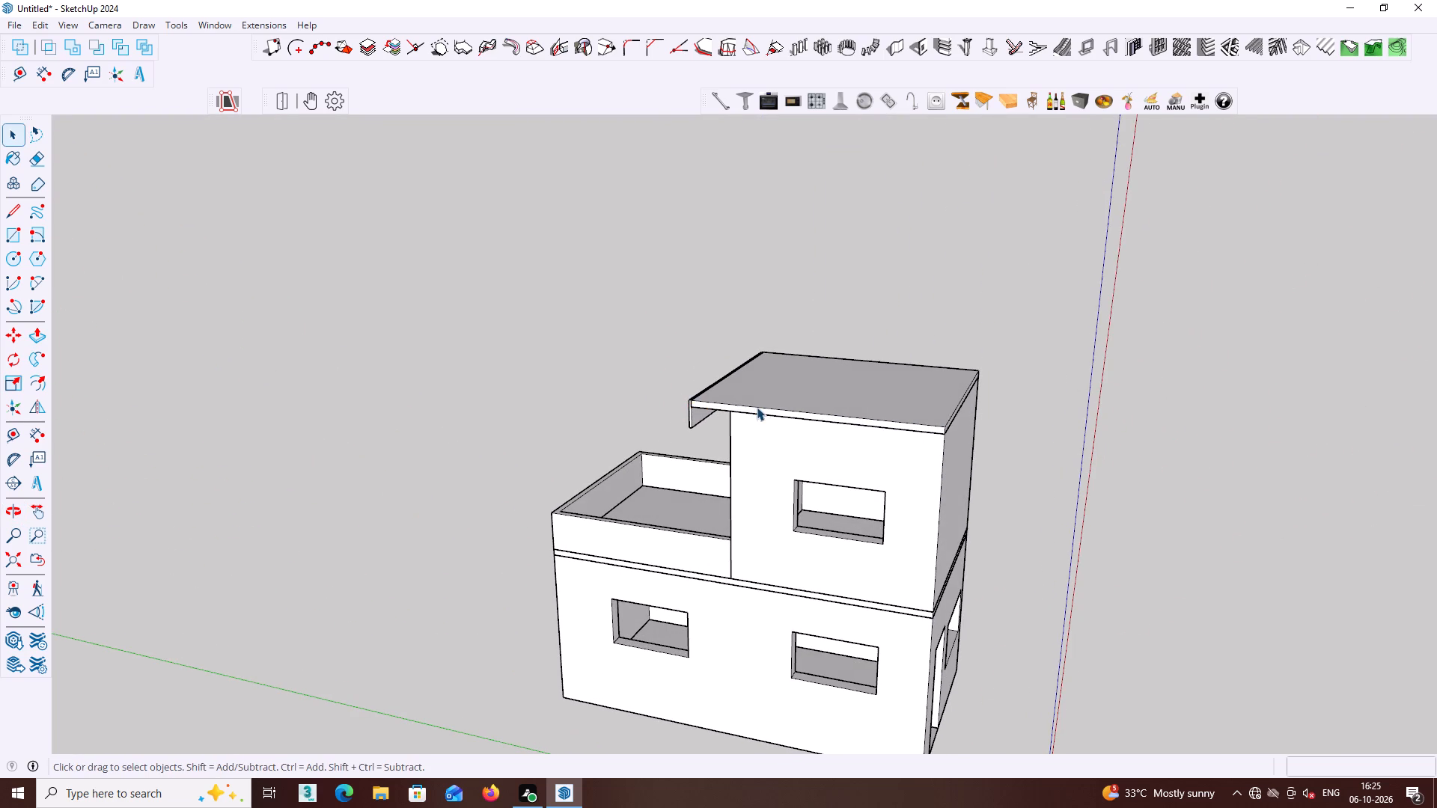
pyautogui.moveTo(730, 418); pyautogui.dragTo(823, 426, button='middle')
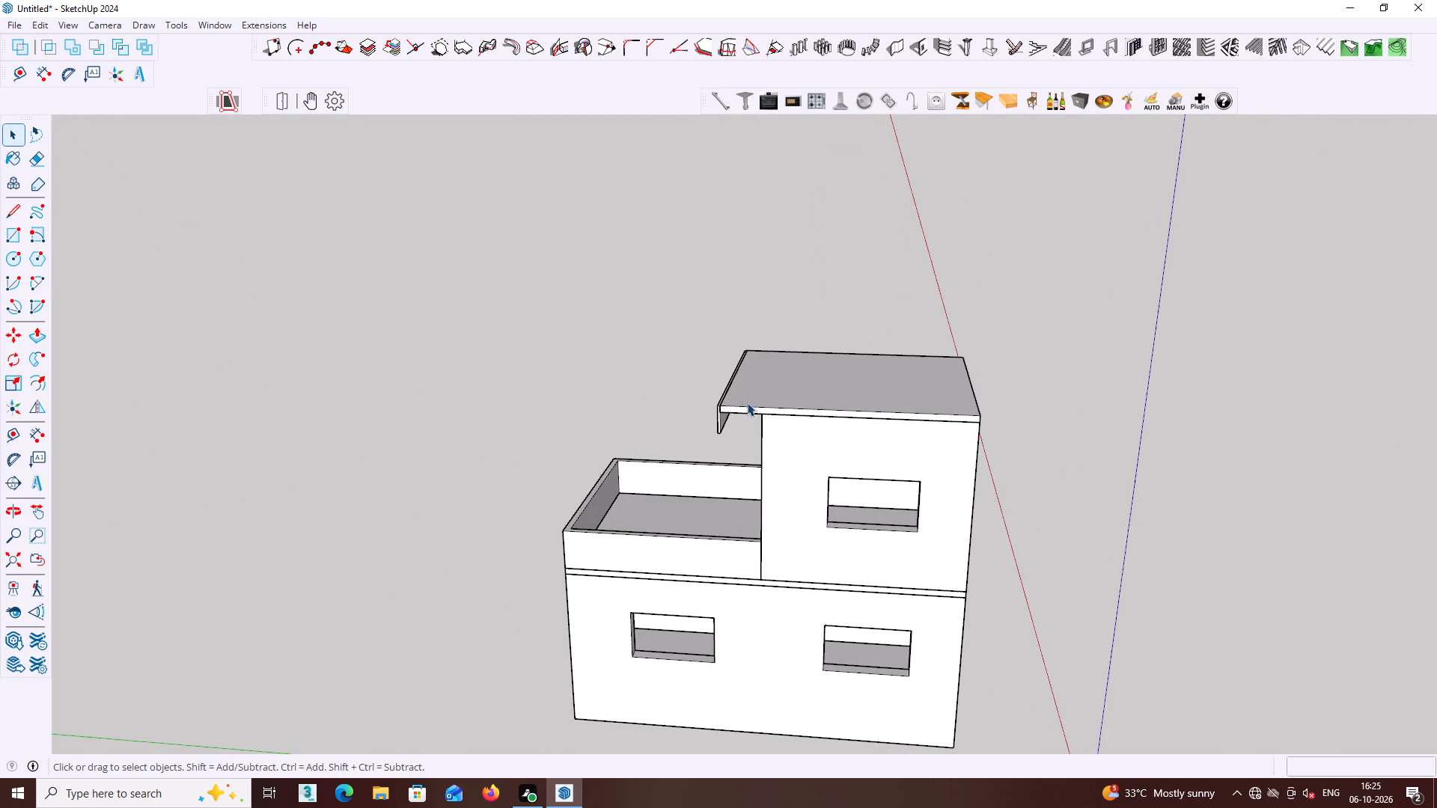
pyautogui.scroll(1, 741, 400)
pyautogui.moveTo(742, 399); pyautogui.dragTo(835, 529, button='middle')
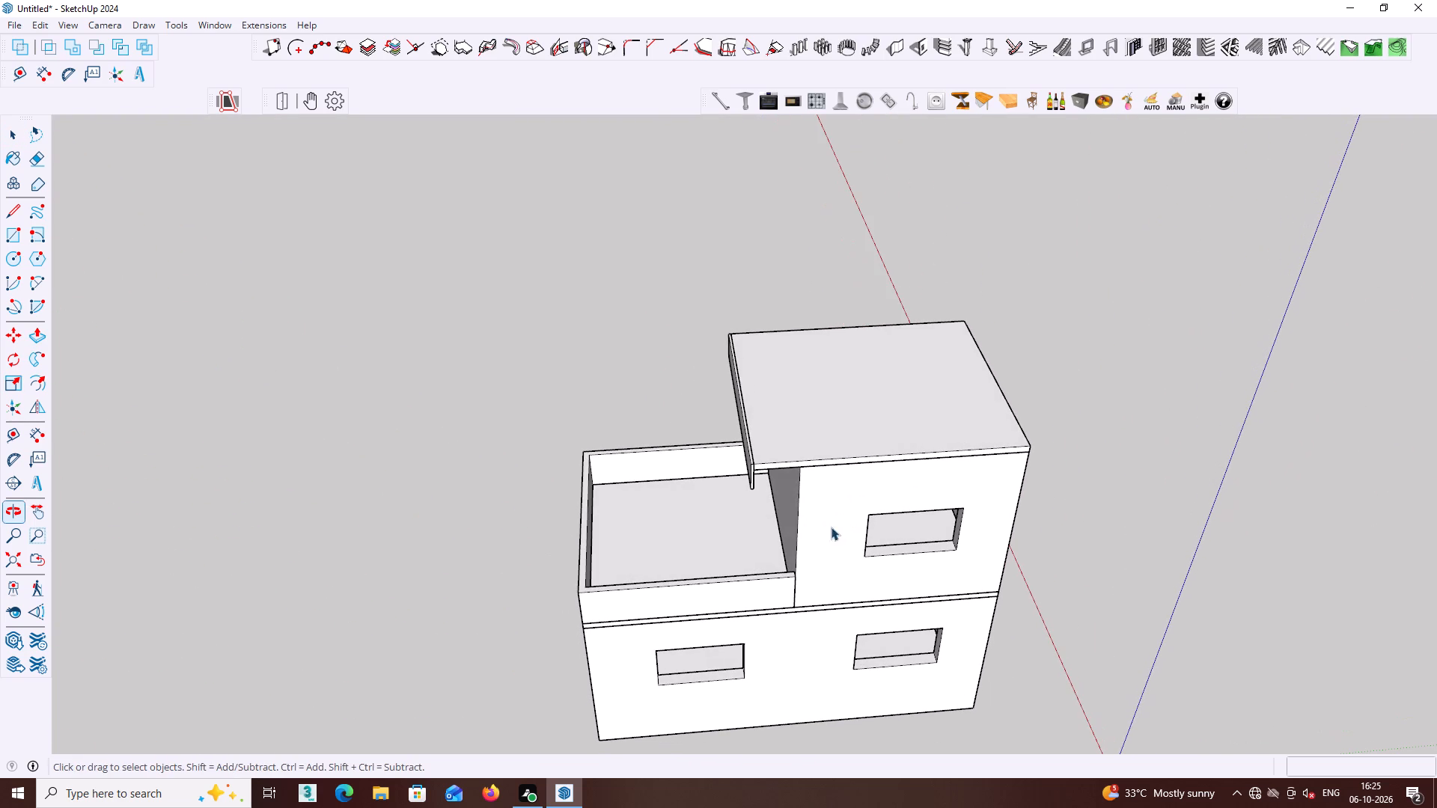
pyautogui.moveTo(702, 476); pyautogui.dragTo(688, 401, button='middle')
pyautogui.click(672, 580)
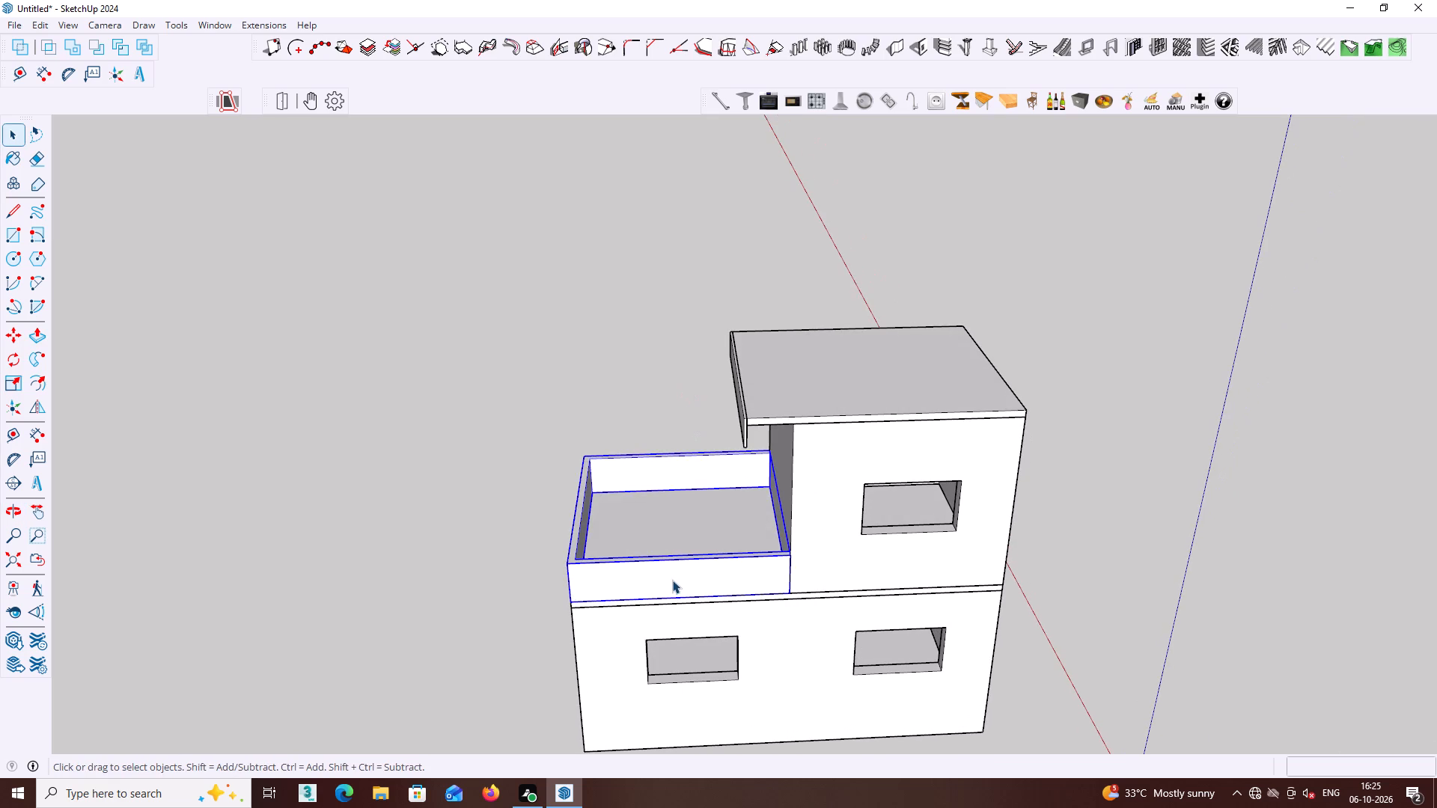
pyautogui.moveTo(673, 578); pyautogui.dragTo(714, 515, button='middle')
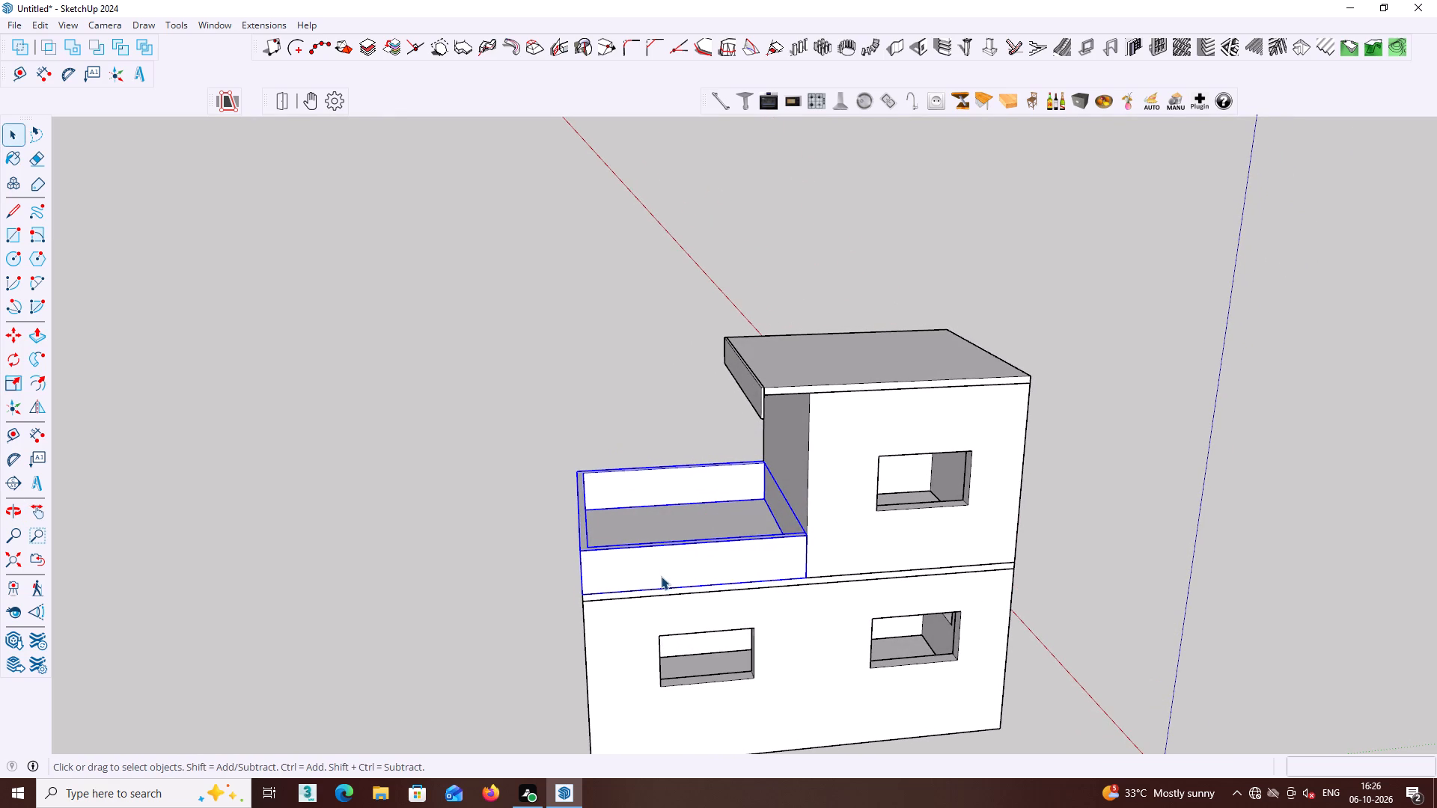
pyautogui.press('m')
pyautogui.click(582, 594)
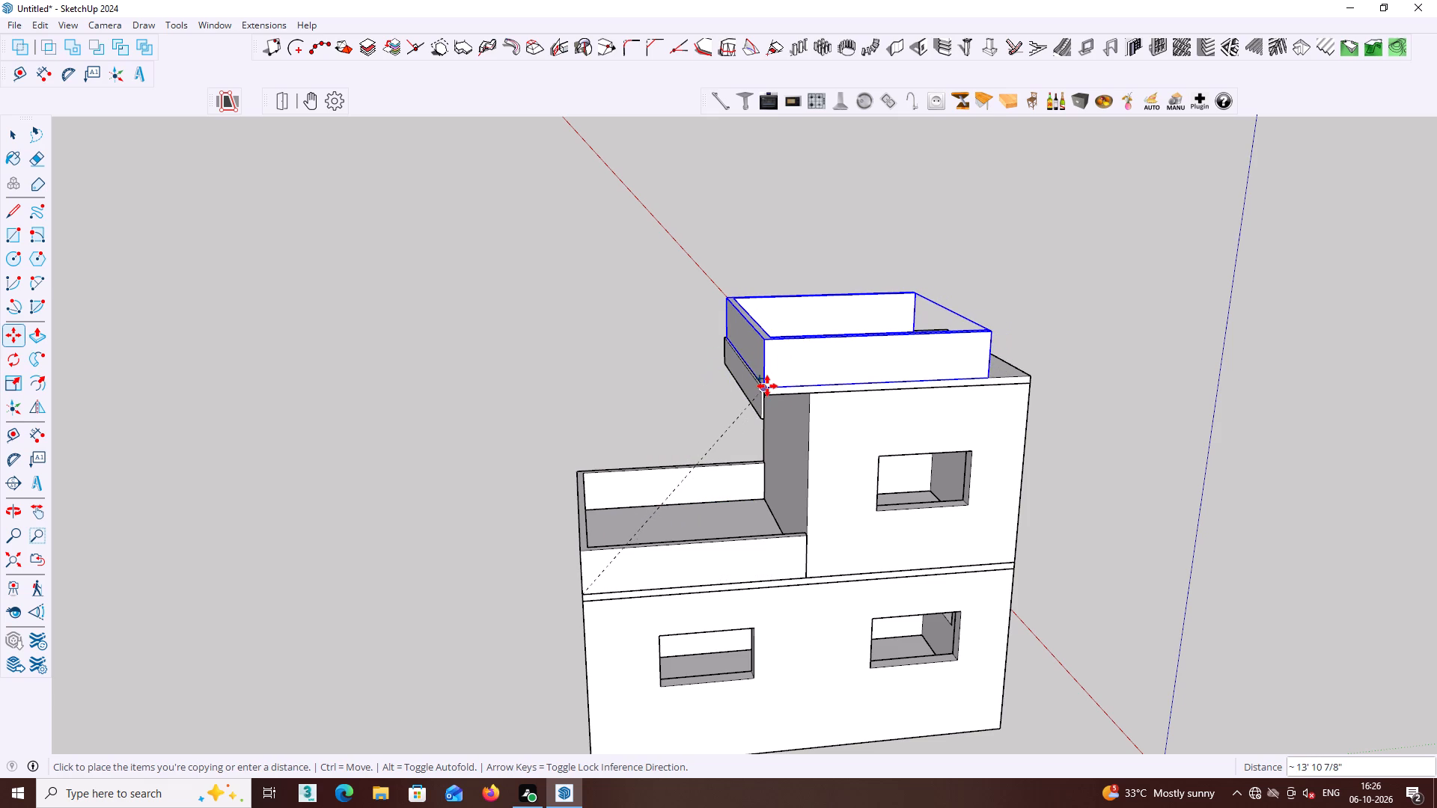
pyautogui.scroll(9, 766, 386)
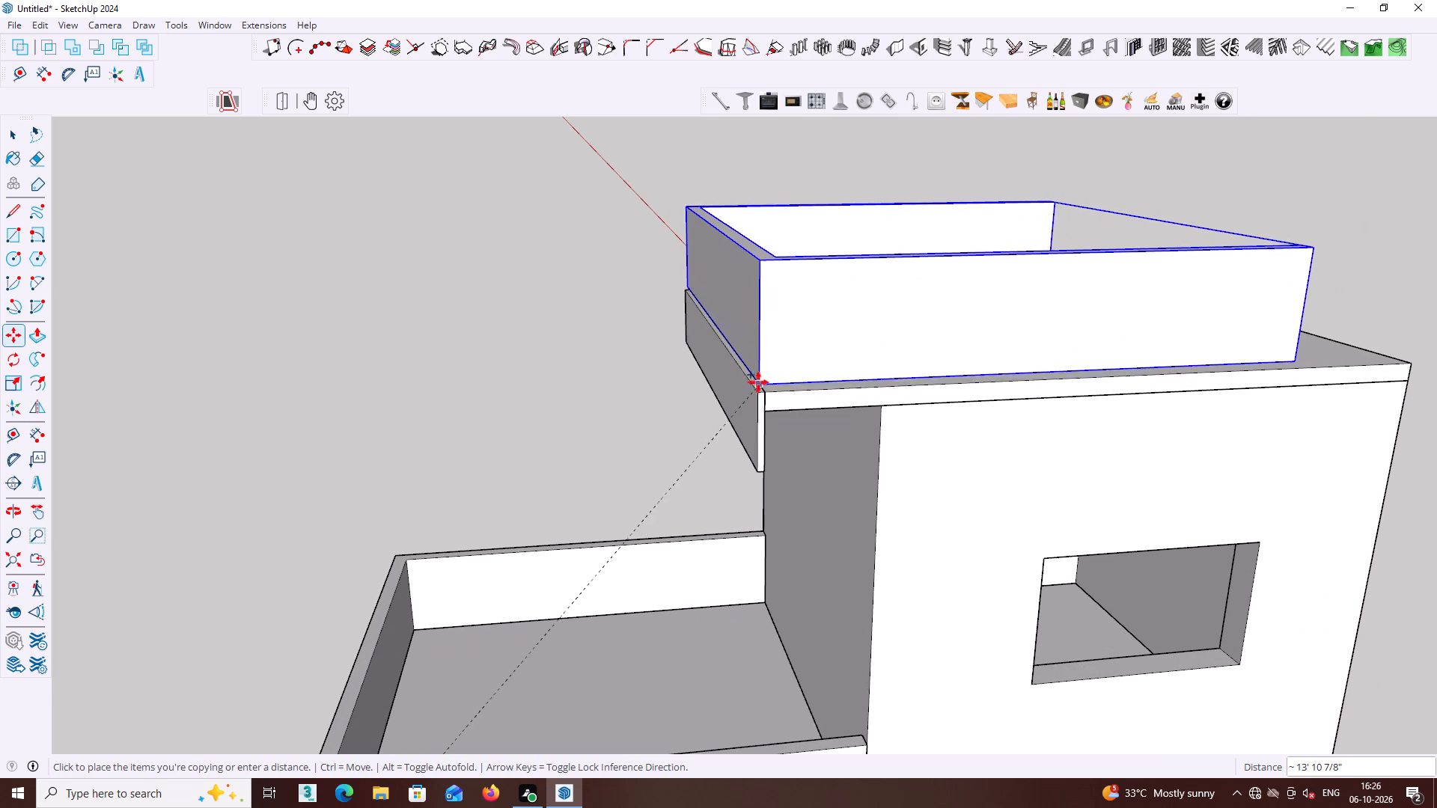
pyautogui.click(758, 390)
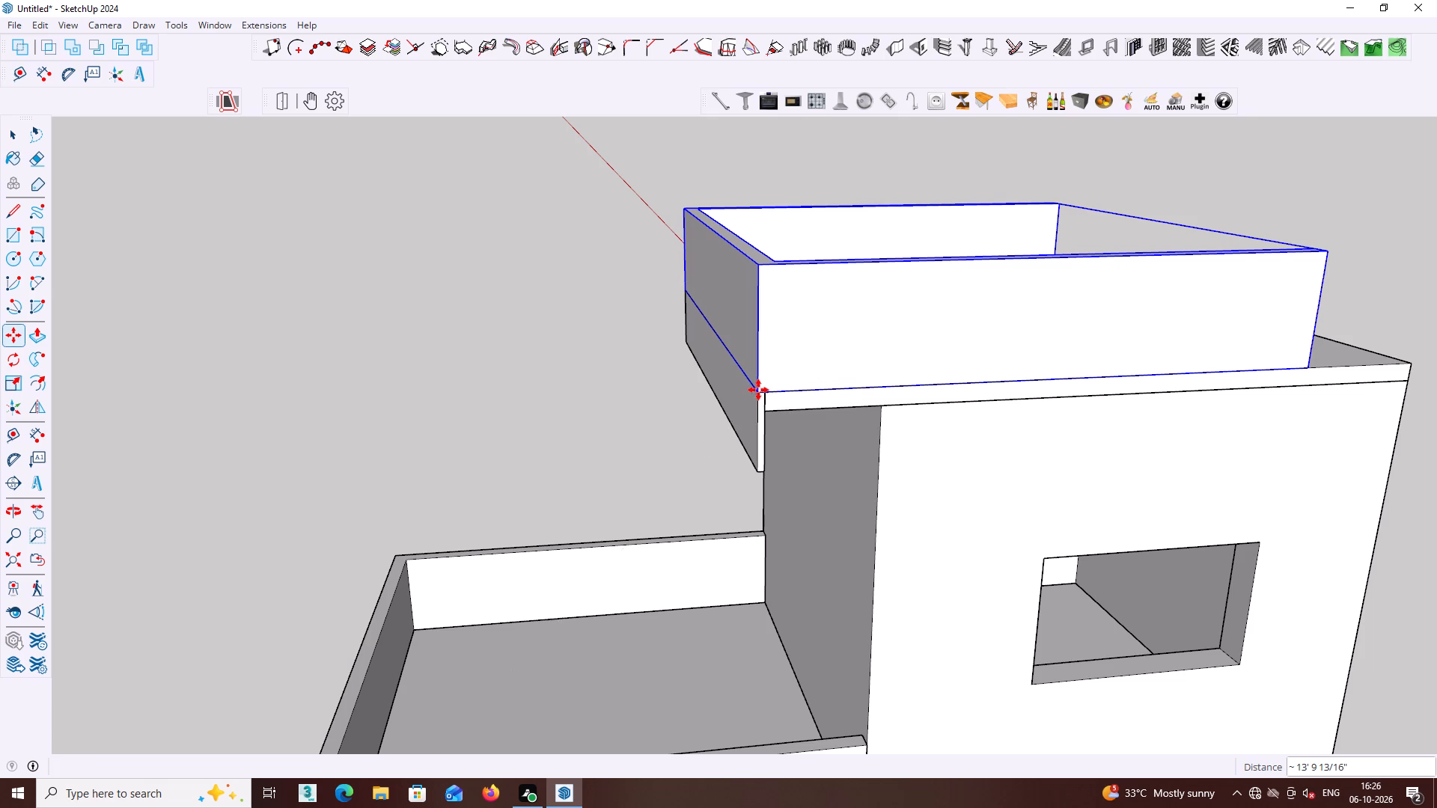
pyautogui.moveTo(768, 388); pyautogui.dragTo(816, 296, button='middle')
pyautogui.scroll(-4, 799, 322)
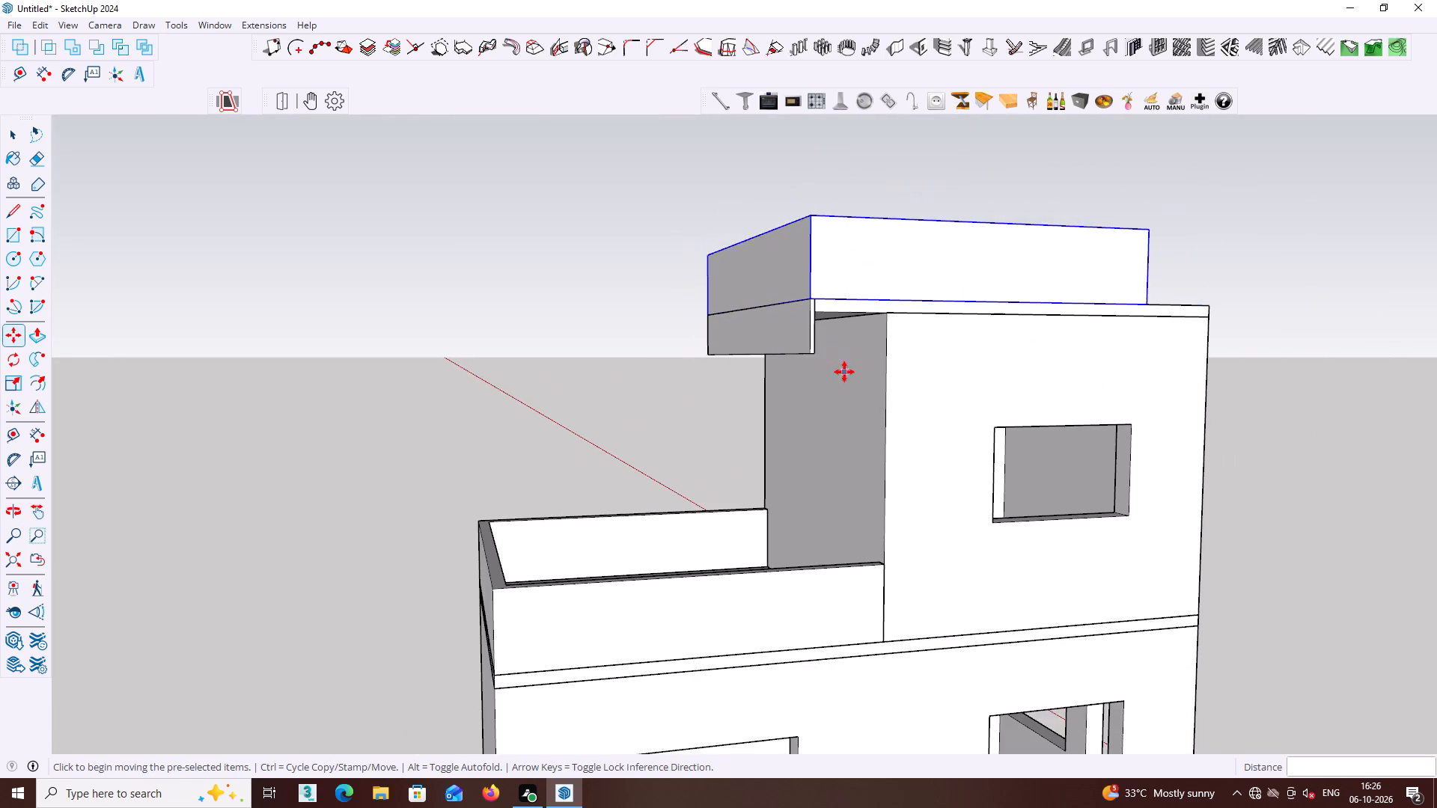
pyautogui.moveTo(841, 372); pyautogui.dragTo(525, 607, button='middle')
pyautogui.moveTo(518, 607); pyautogui.dragTo(487, 593, button='middle')
pyautogui.moveTo(481, 587); pyautogui.dragTo(438, 545, button='middle')
pyautogui.press('space')
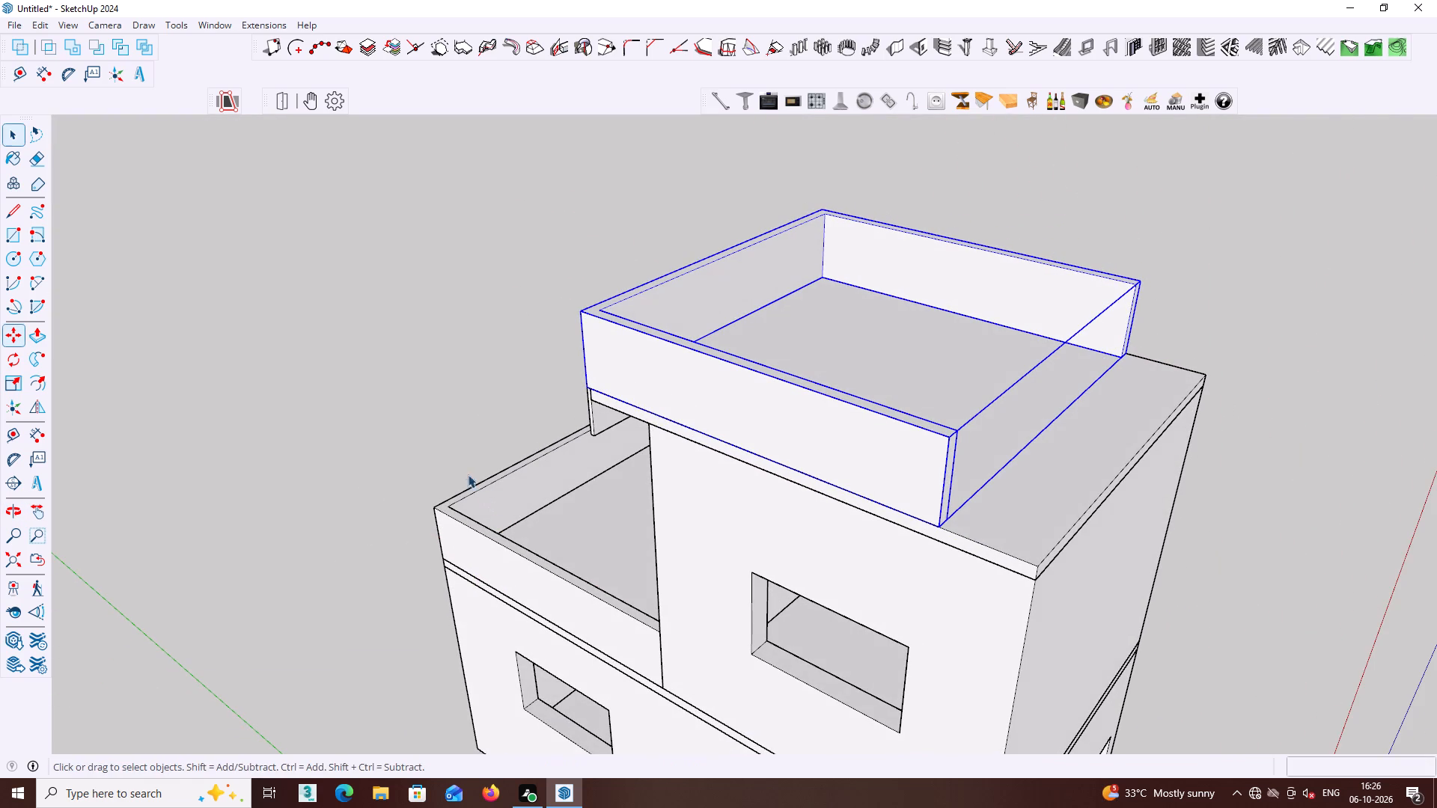
# Open the copied roof parapet group and extend its window-side arm by about 2' 5 1/8" to the roof slab's front corner.
pyautogui.moveTo(573, 424); pyautogui.dragTo(234, 292, button='middle')
pyautogui.moveTo(325, 293); pyautogui.dragTo(335, 313, button='middle')
pyautogui.middleClick(442, 438)
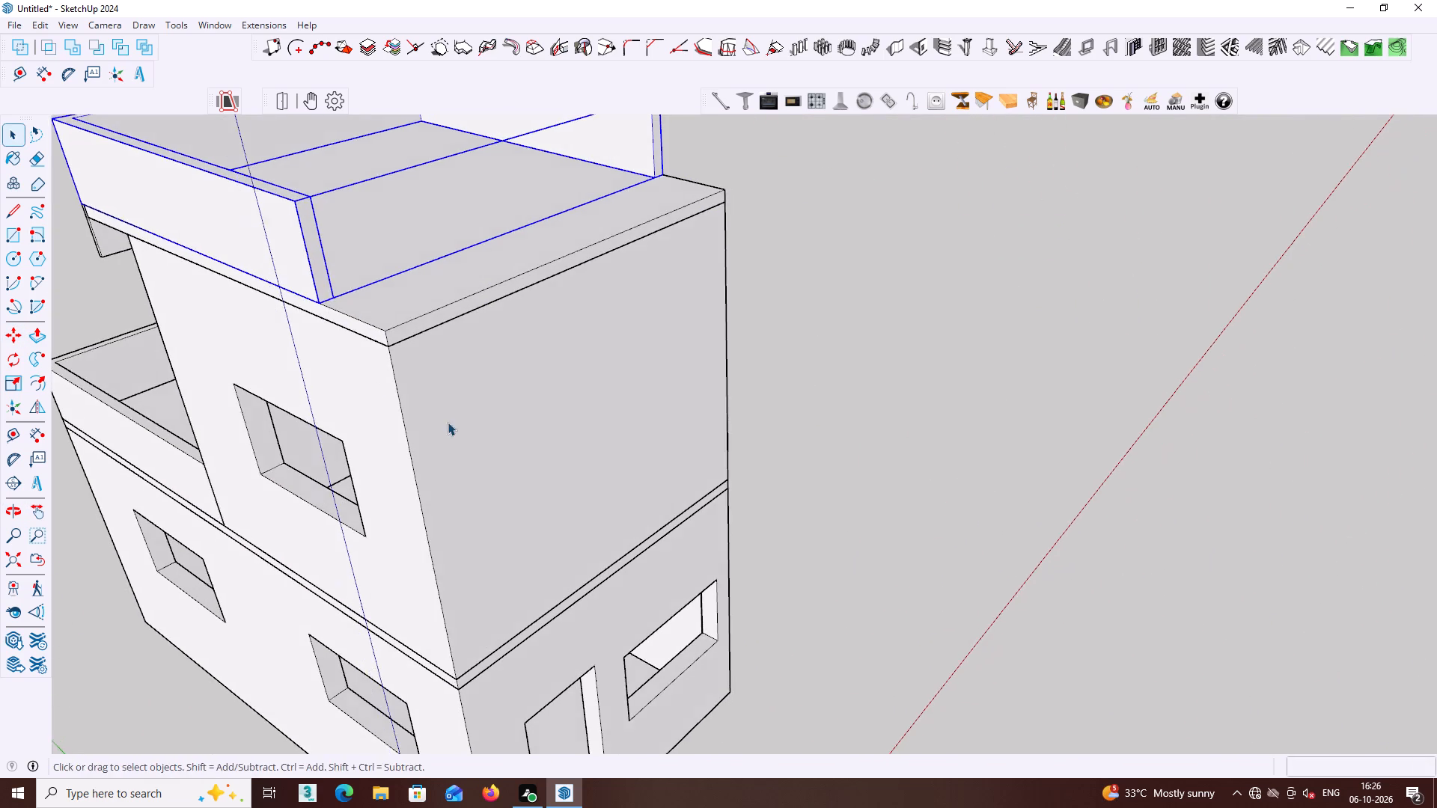
pyautogui.keyDown('shift'); pyautogui.moveTo(442, 411); pyautogui.dragTo(578, 542, button='middle'); pyautogui.keyUp('shift')
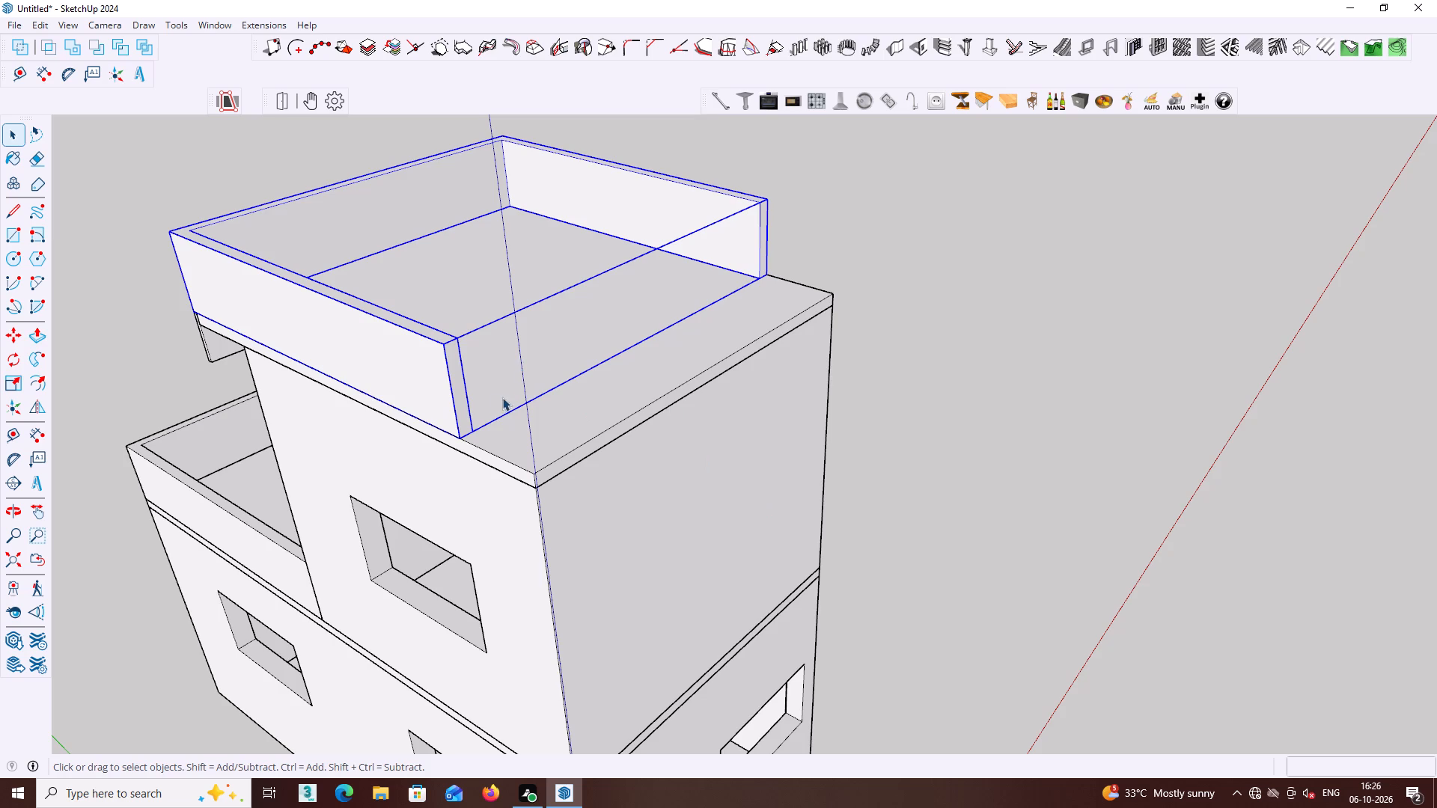
pyautogui.keyDown('shift'); pyautogui.moveTo(510, 401); pyautogui.dragTo(713, 421, button='middle'); pyautogui.keyUp('shift')
pyautogui.keyDown('shift'); pyautogui.scroll(-1, 516, 404); pyautogui.keyUp('shift')
pyautogui.scroll(3, 680, 394)
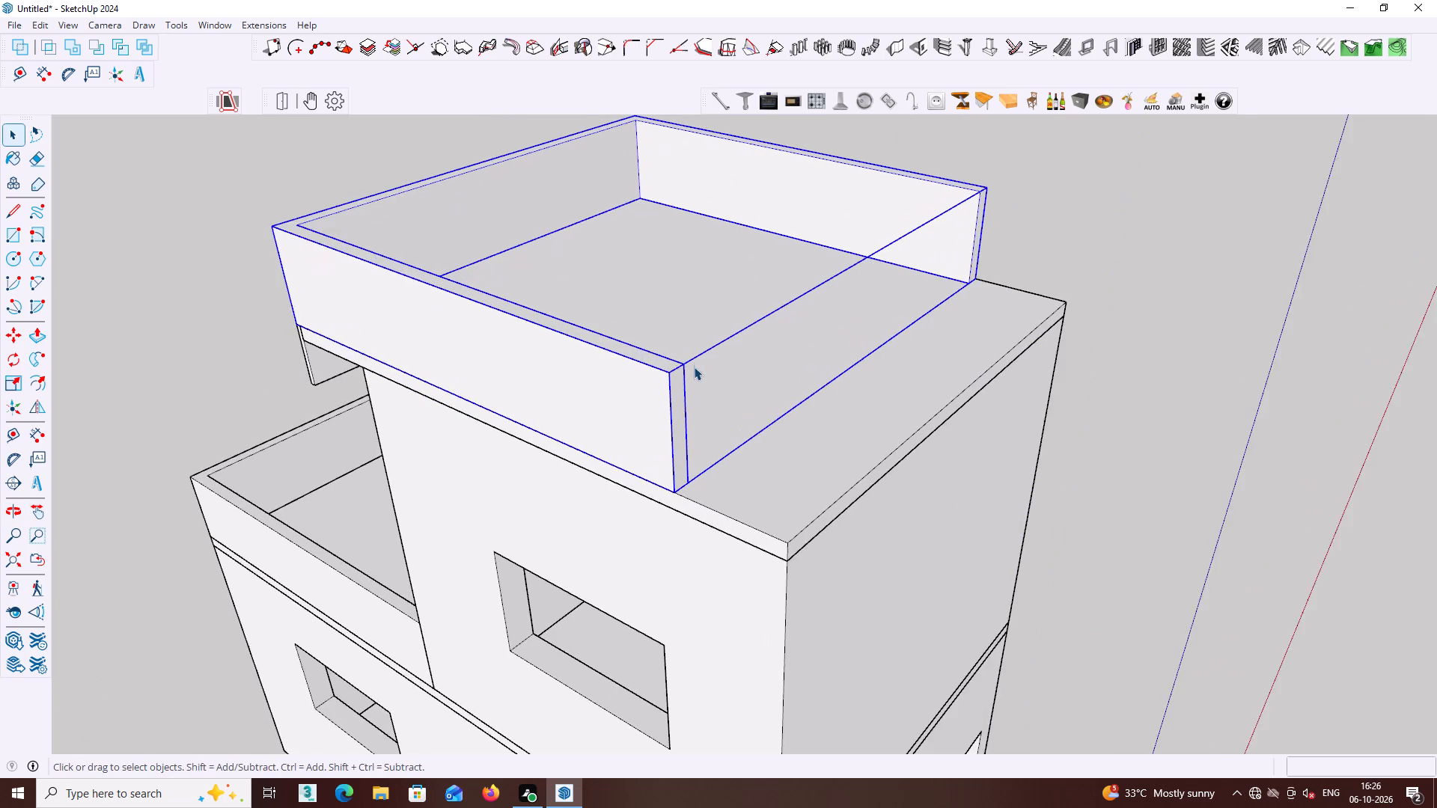
pyautogui.moveTo(694, 367); pyautogui.dragTo(621, 377, button='middle')
pyautogui.scroll(2, 611, 369)
pyautogui.moveTo(611, 367); pyautogui.dragTo(611, 367, button='middle')
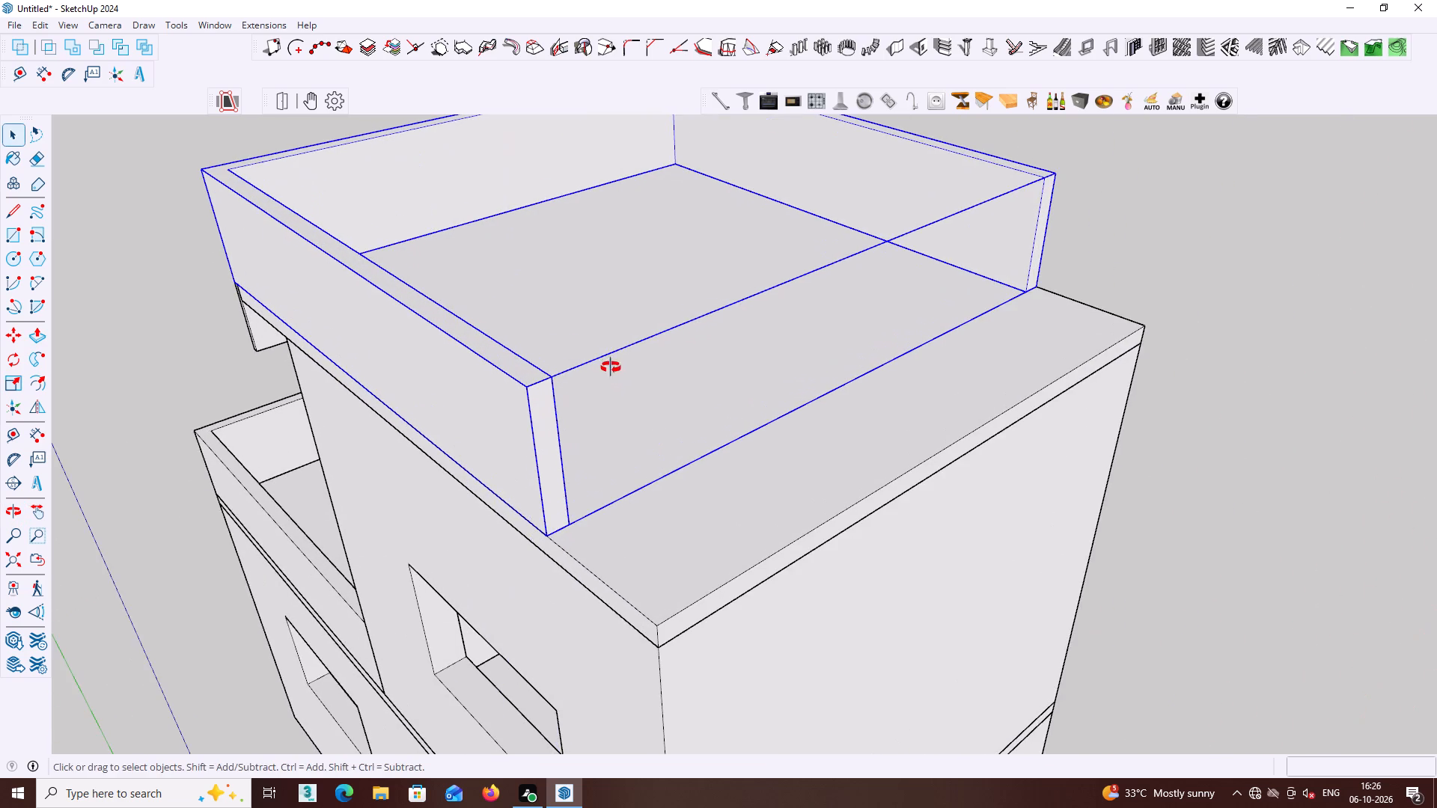
pyautogui.moveTo(611, 367); pyautogui.dragTo(577, 359, button='middle')
pyautogui.scroll(1, 564, 361)
pyautogui.click(540, 325)
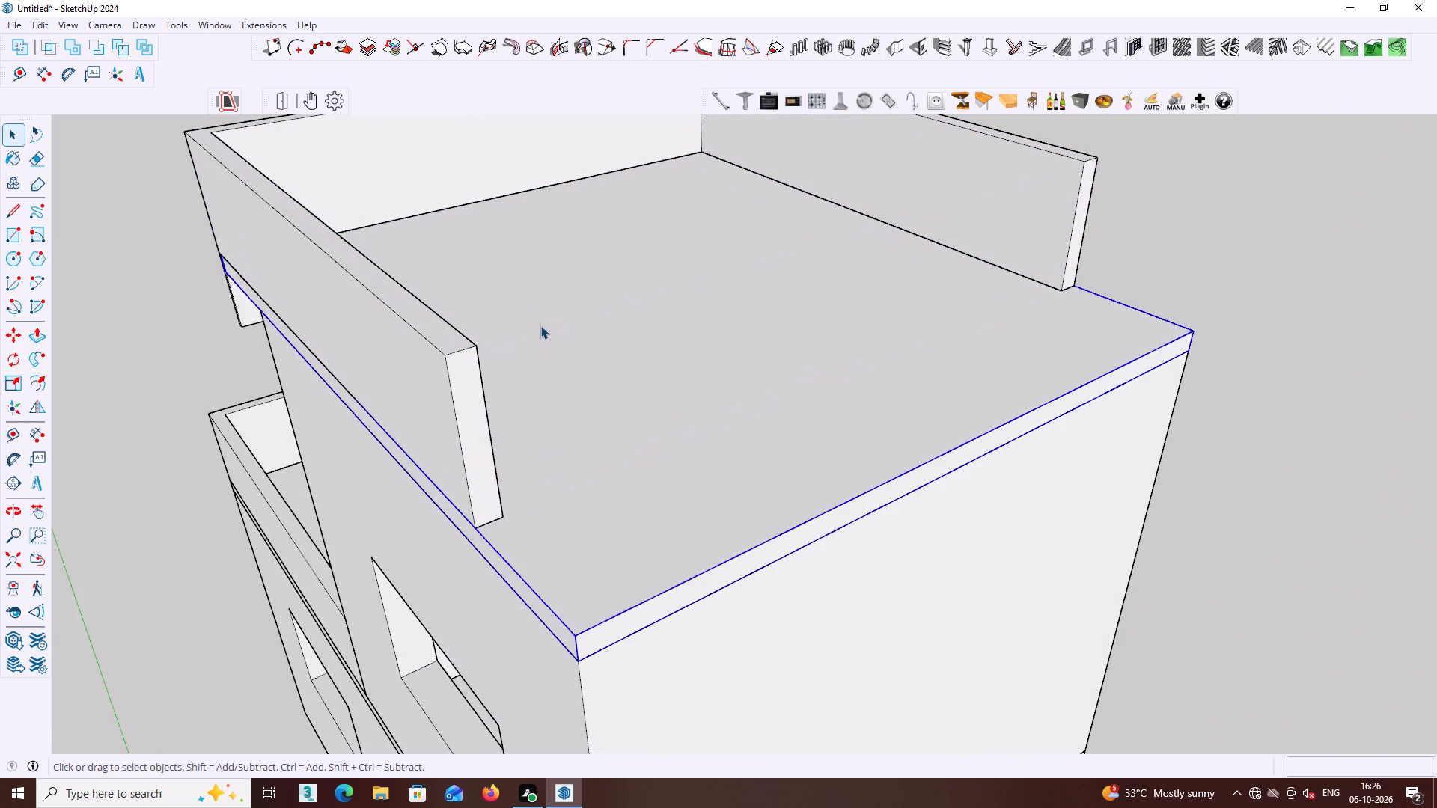
pyautogui.scroll(-5, 557, 343)
pyautogui.scroll(3, 541, 419)
pyautogui.click(510, 411)
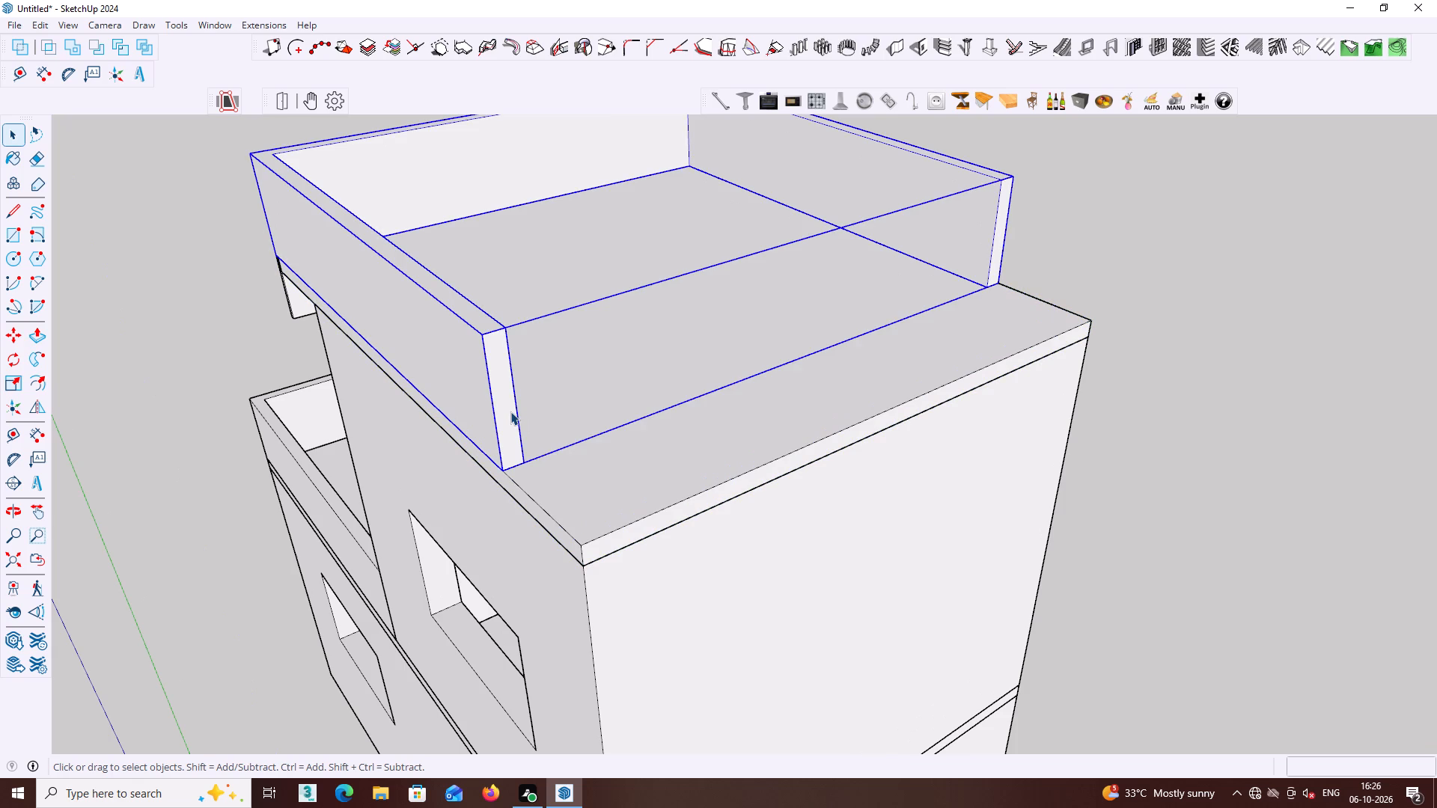
pyautogui.tripleClick(508, 418)
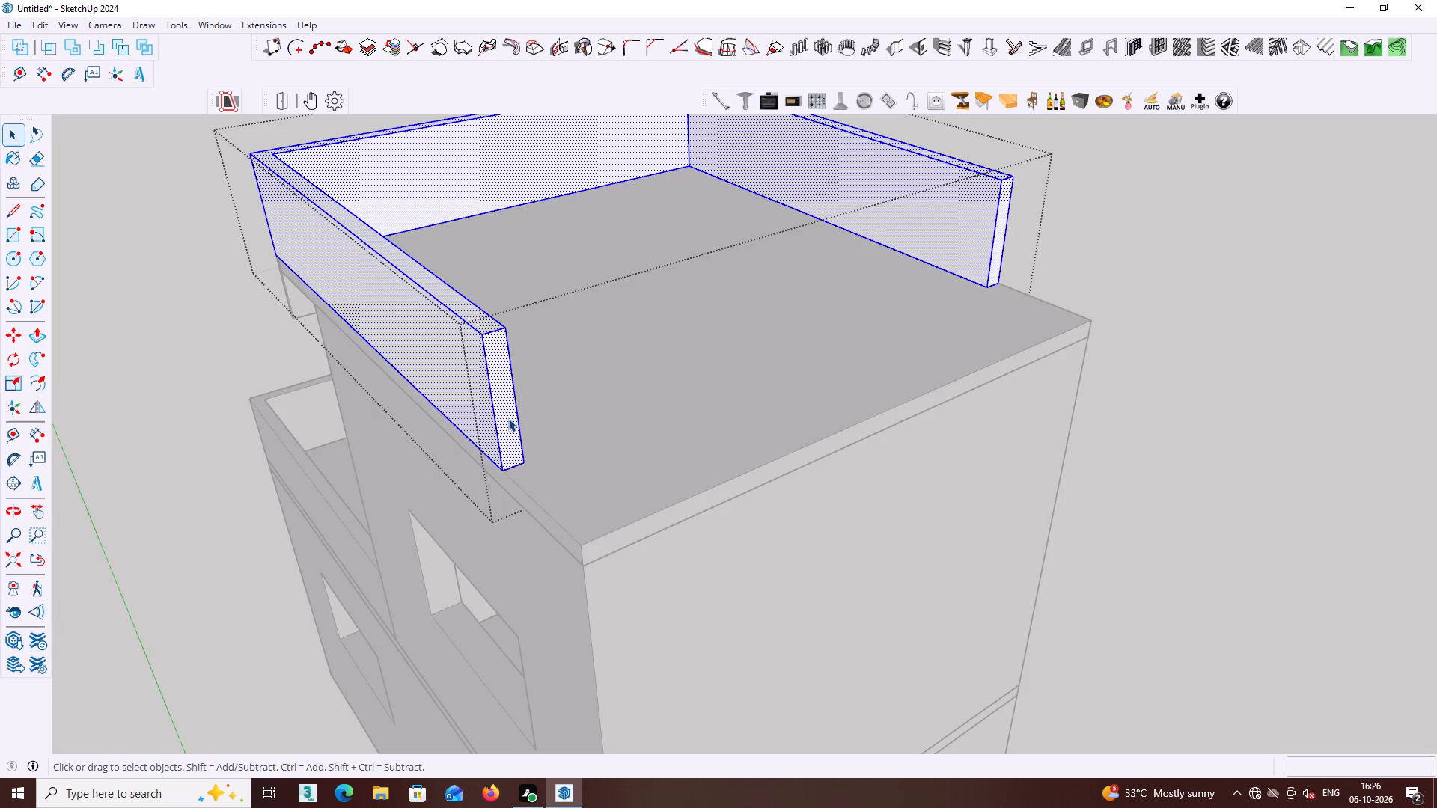
pyautogui.click(508, 418)
pyautogui.press('p')
pyautogui.click(508, 418)
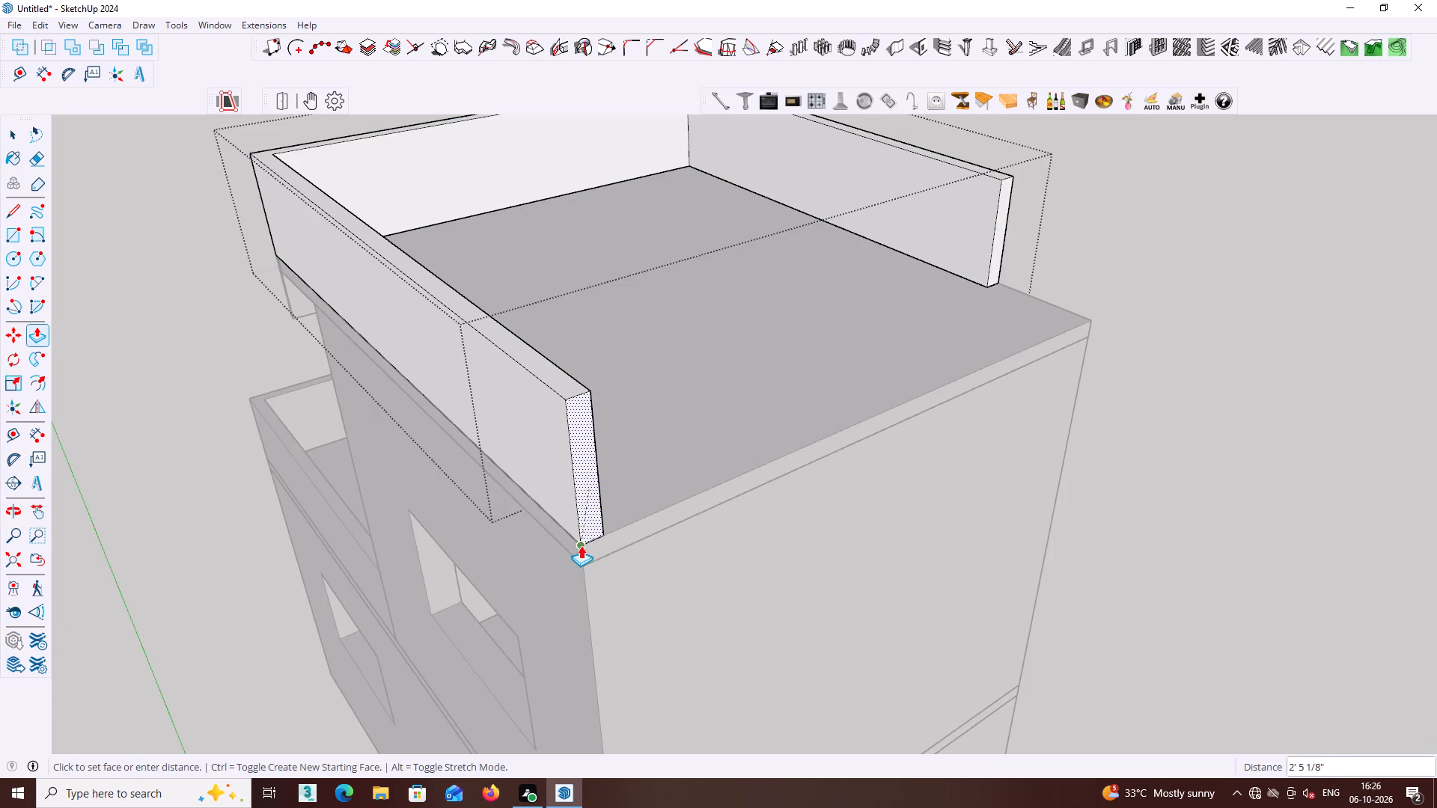
pyautogui.click(581, 545)
# Extend the roof parapet's opposite arm by about 2' 5 1/8" to the slab's front edge, level with the first arm, and close the group.
pyautogui.scroll(-7, 626, 510)
pyautogui.moveTo(727, 458); pyautogui.dragTo(609, 469, button='middle')
pyautogui.moveTo(594, 472); pyautogui.dragTo(510, 472, button='middle')
pyautogui.scroll(1, 772, 370)
pyautogui.press('space')
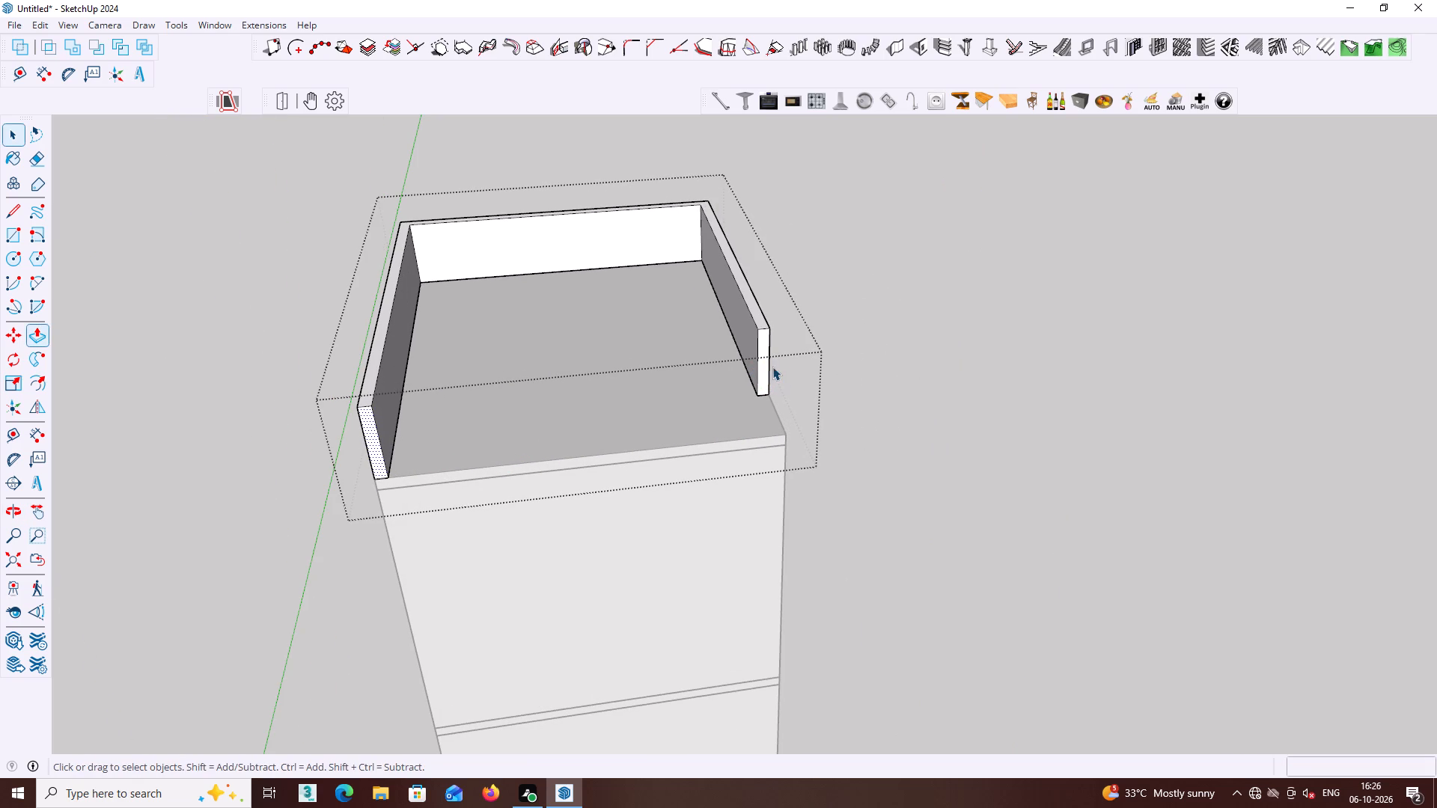
pyautogui.click(763, 373)
pyautogui.press('p')
pyautogui.click(763, 373)
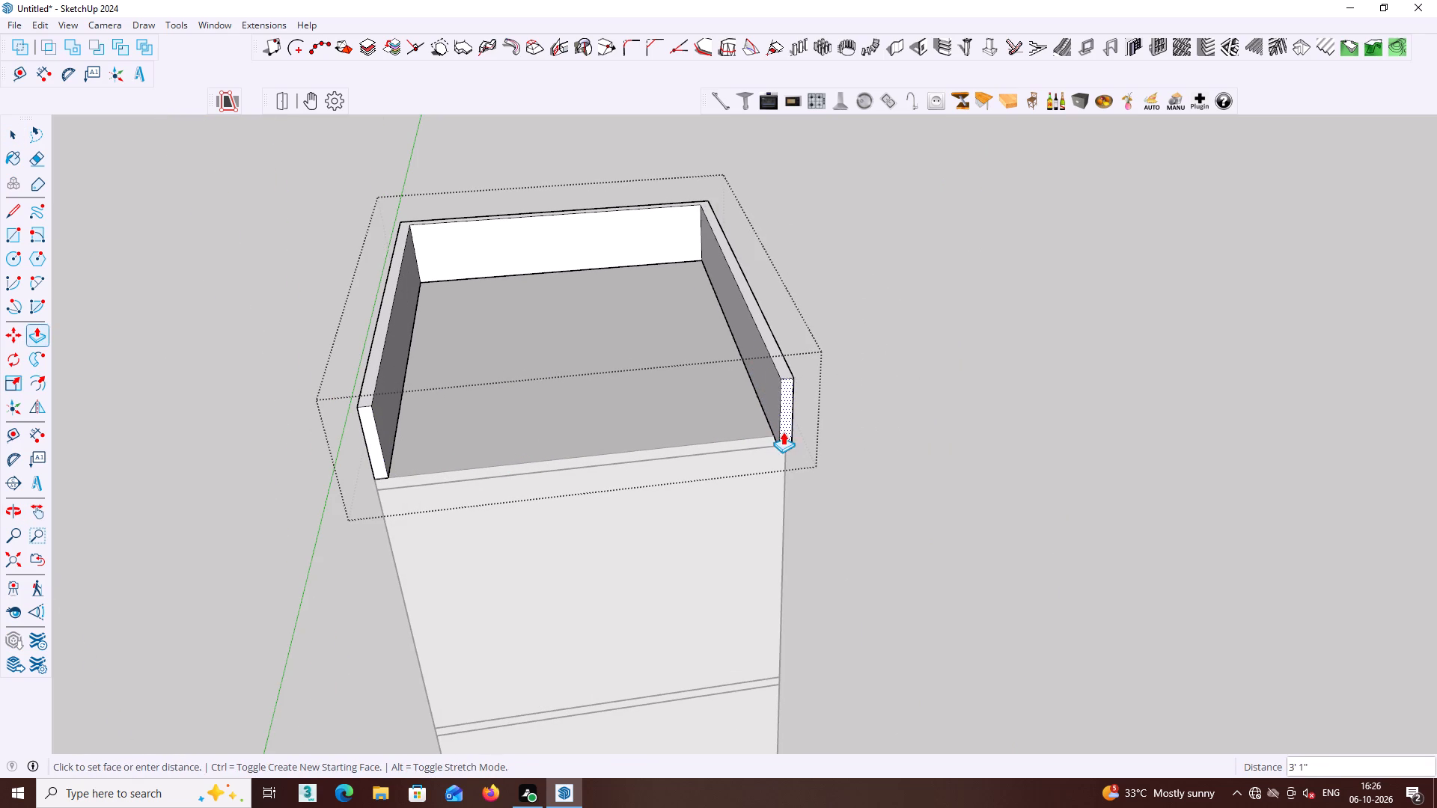
pyautogui.click(385, 472)
pyautogui.press('space')
pyautogui.click(1000, 465)
# Examine the roof parapet and its junction with the slab and rear fascia from the front, side and rear of the house.
pyautogui.scroll(-2, 779, 447)
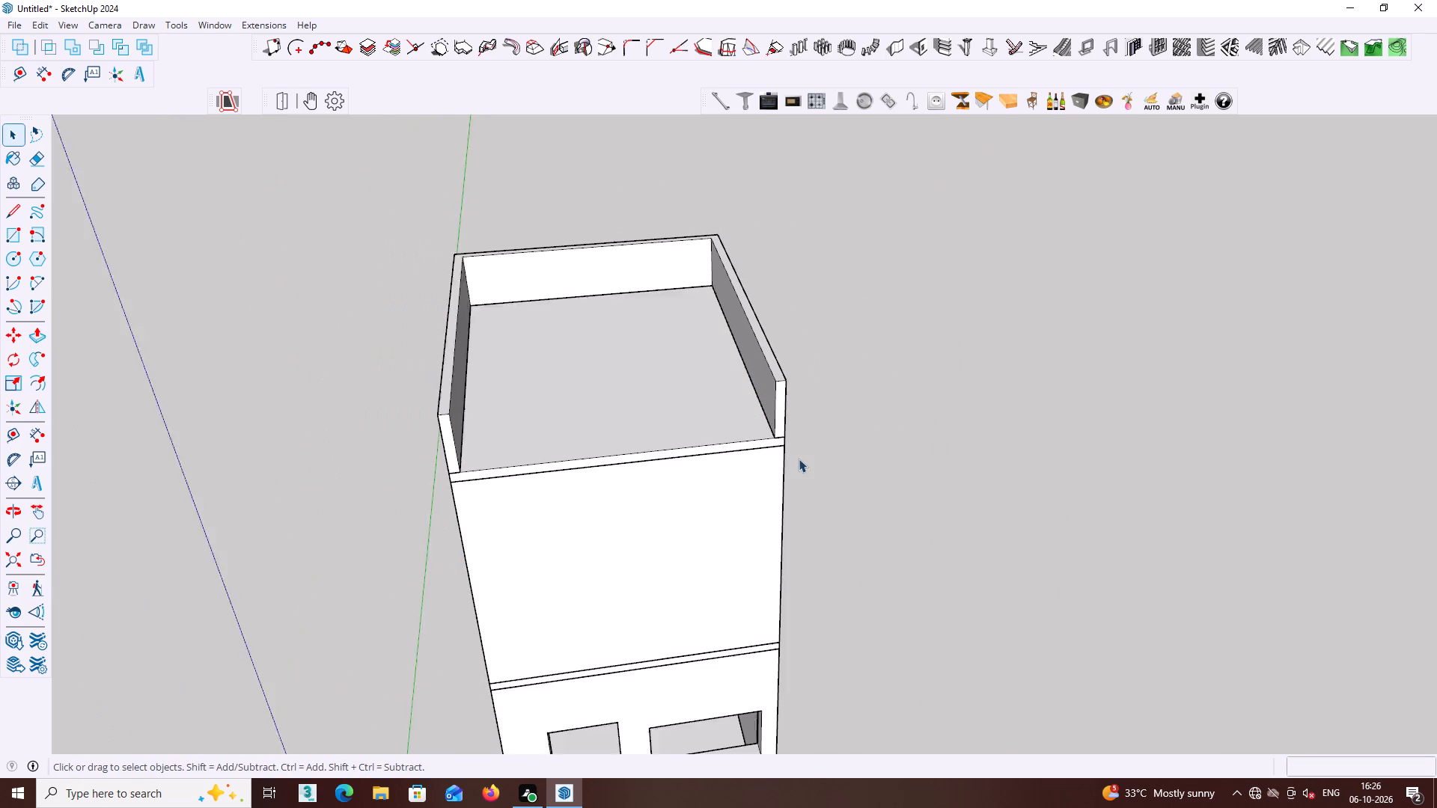
pyautogui.scroll(-5, 799, 459)
pyautogui.moveTo(771, 469); pyautogui.dragTo(1016, 431, button='middle')
pyautogui.moveTo(681, 474); pyautogui.dragTo(864, 407, button='middle')
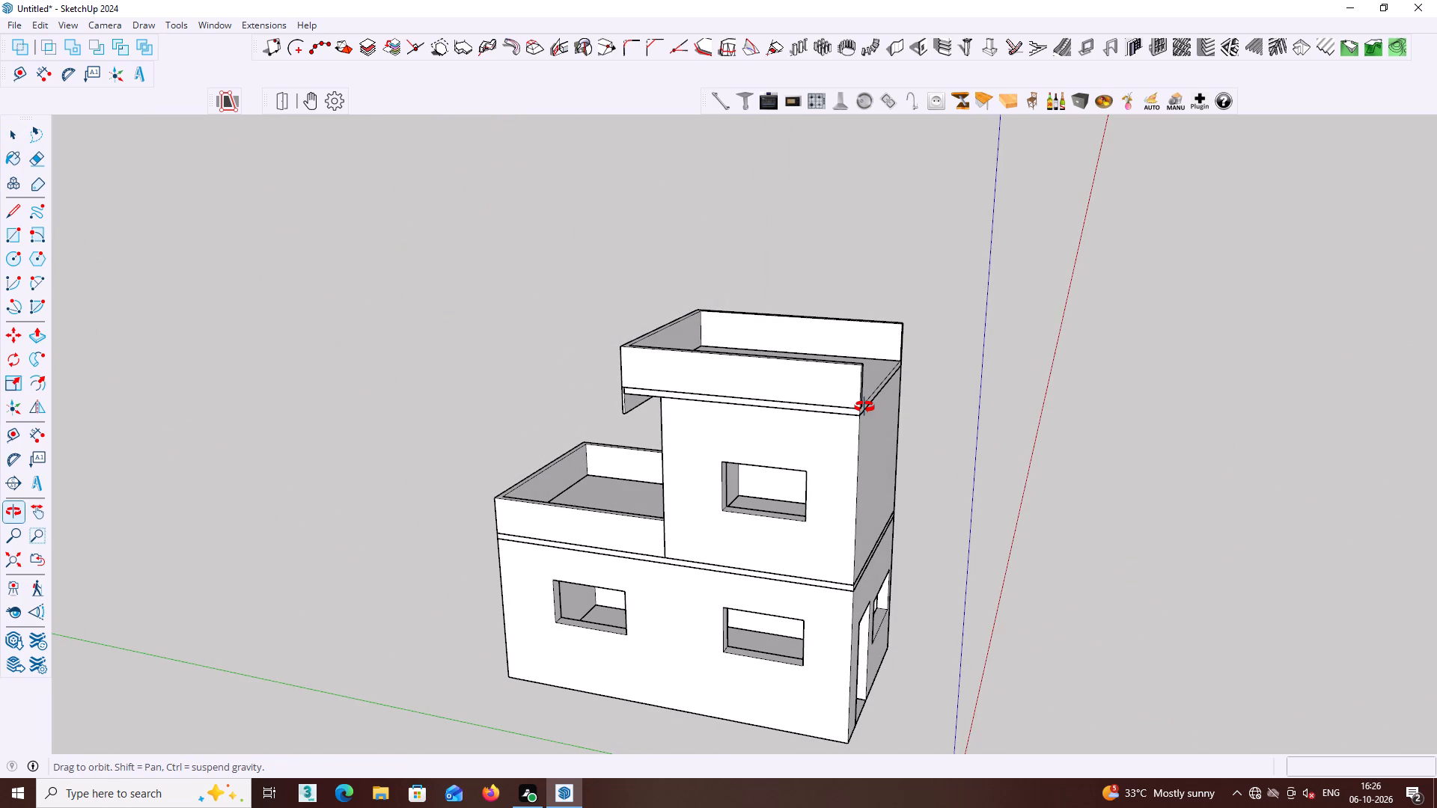
pyautogui.moveTo(864, 407); pyautogui.dragTo(853, 409, button='middle')
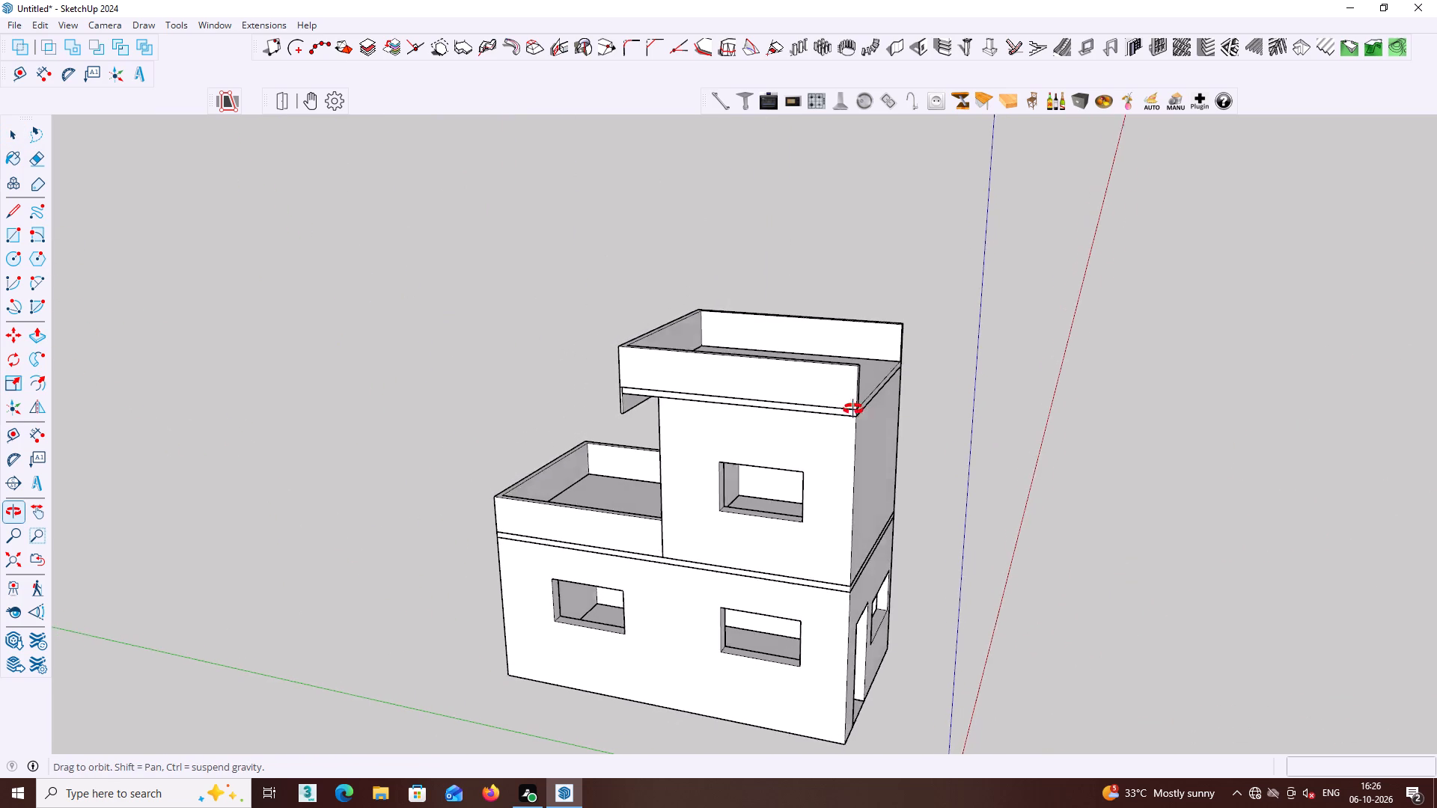
pyautogui.moveTo(853, 409); pyautogui.dragTo(811, 413, button='middle')
pyautogui.scroll(2, 852, 410)
pyautogui.moveTo(852, 408); pyautogui.dragTo(808, 411, button='middle')
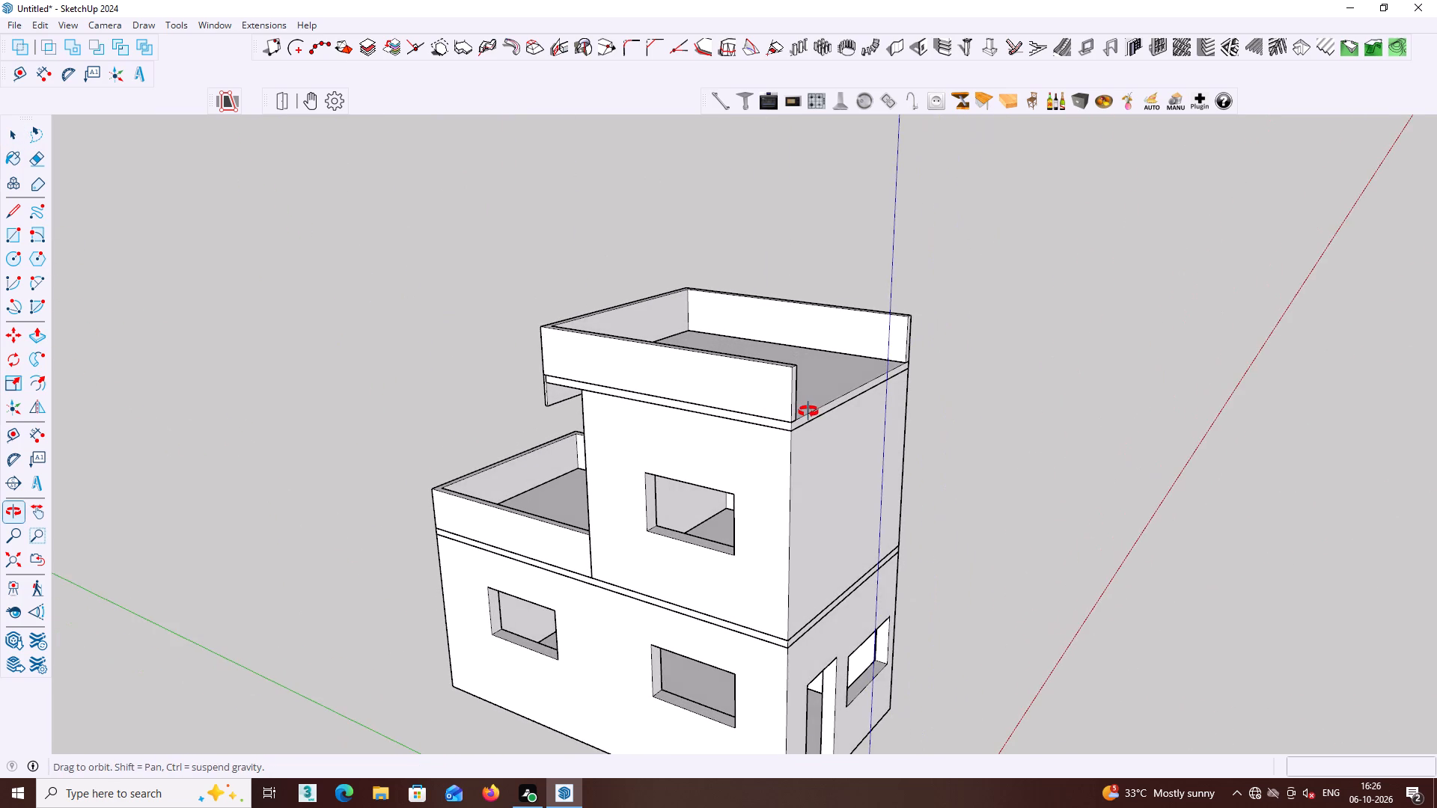
pyautogui.moveTo(808, 411); pyautogui.dragTo(772, 414, button='middle')
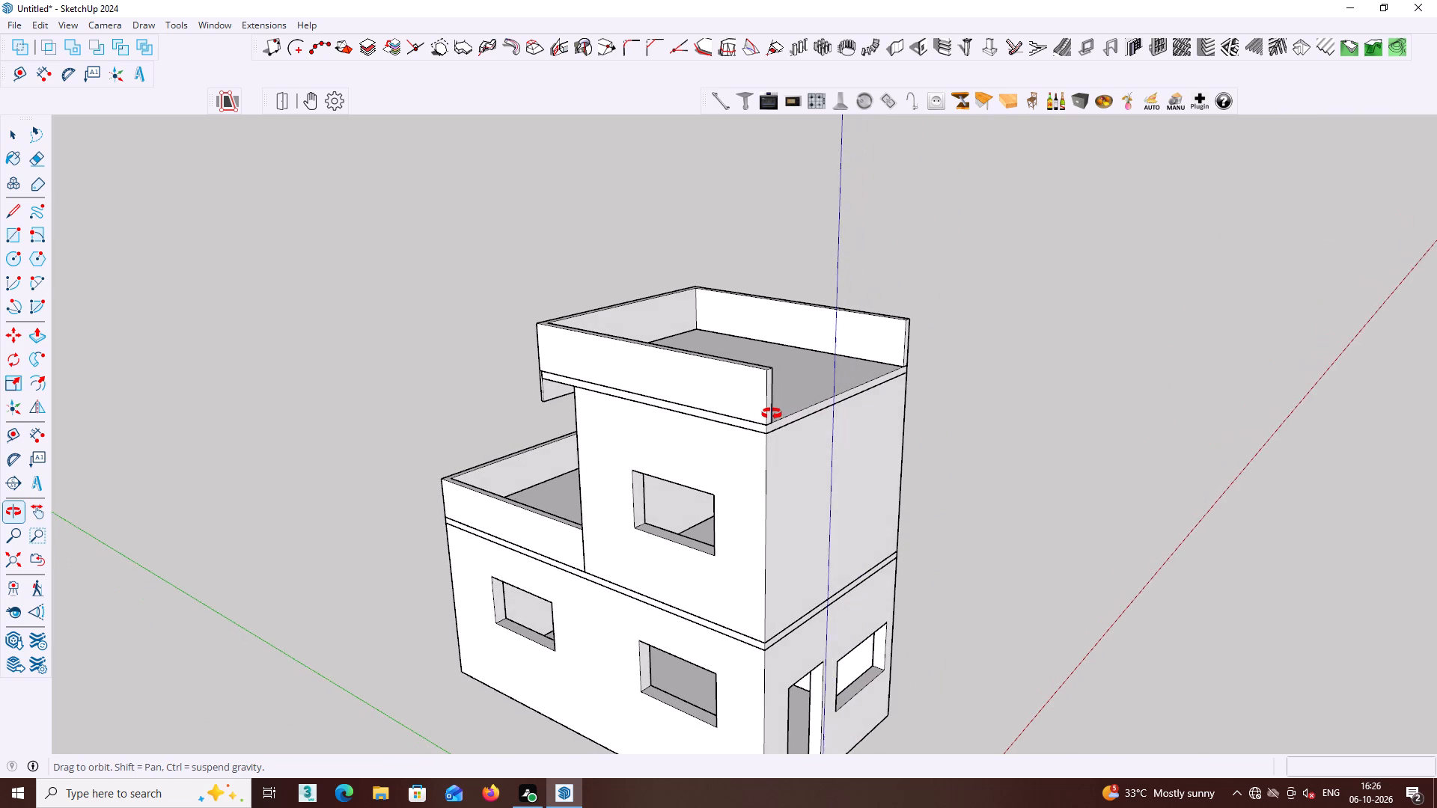
pyautogui.moveTo(772, 414); pyautogui.dragTo(763, 414, button='middle')
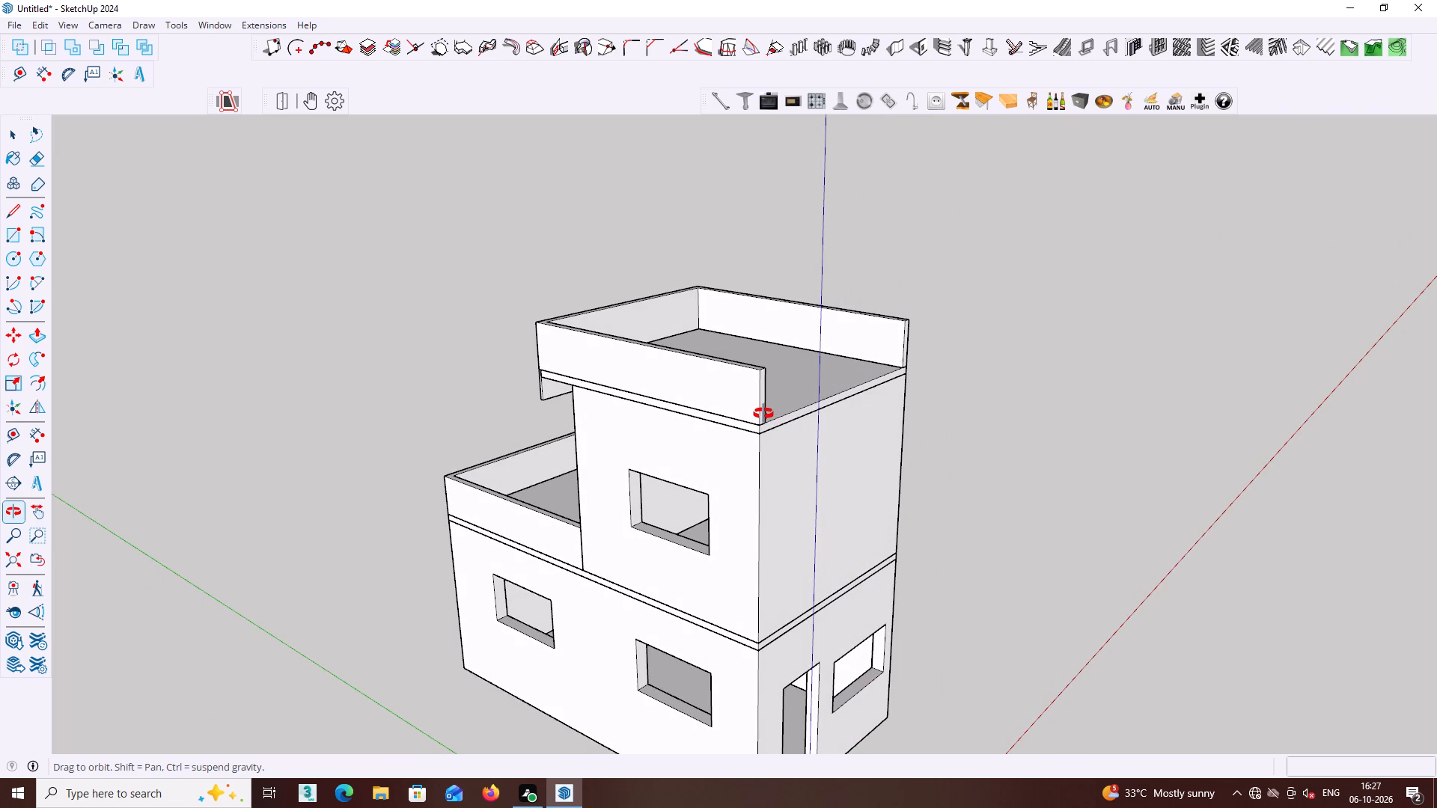
pyautogui.moveTo(763, 414); pyautogui.dragTo(806, 406, button='middle')
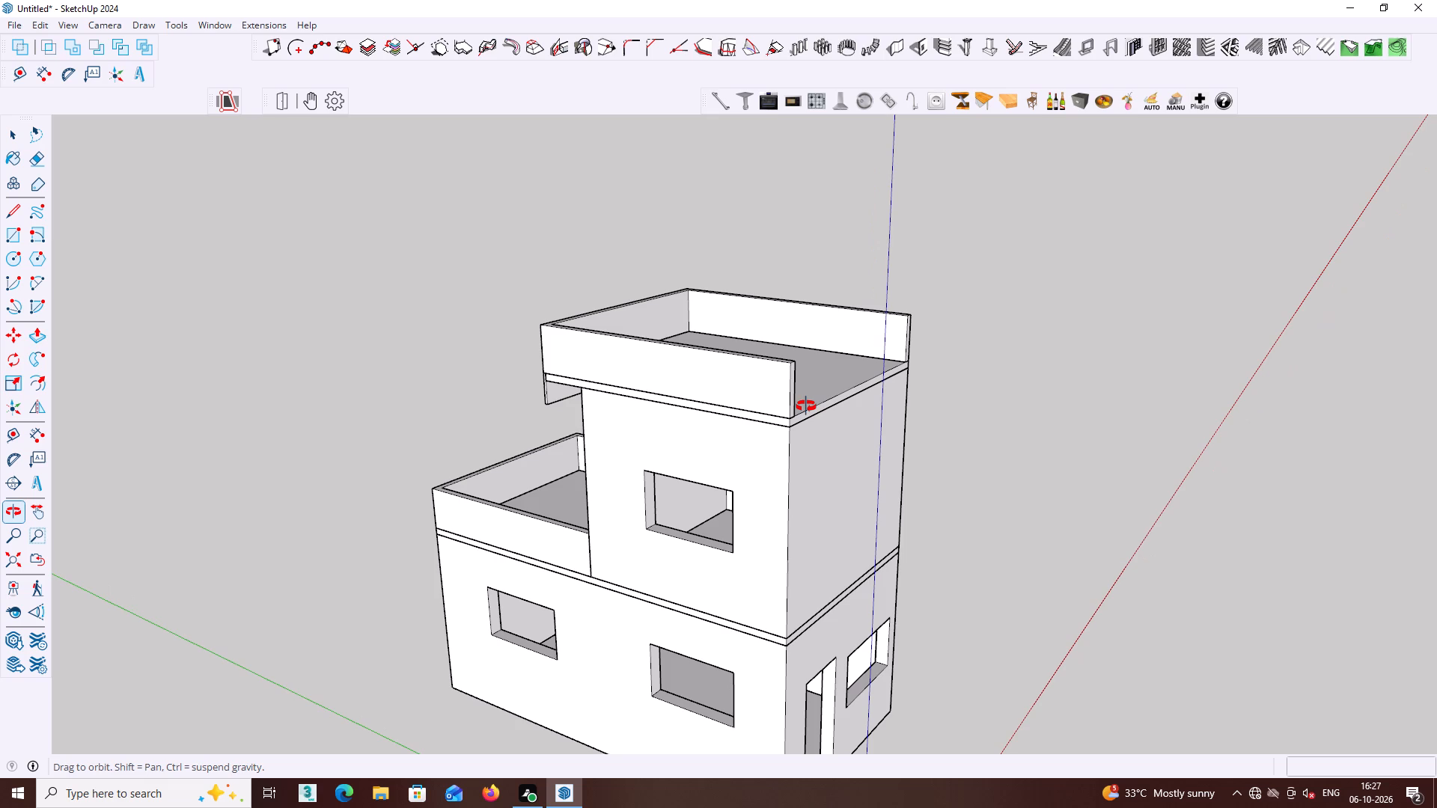
pyautogui.moveTo(806, 406); pyautogui.dragTo(806, 407, button='middle')
pyautogui.scroll(2, 799, 415)
pyautogui.moveTo(799, 415); pyautogui.dragTo(965, 471, button='middle')
pyautogui.moveTo(542, 472); pyautogui.dragTo(683, 453, button='middle')
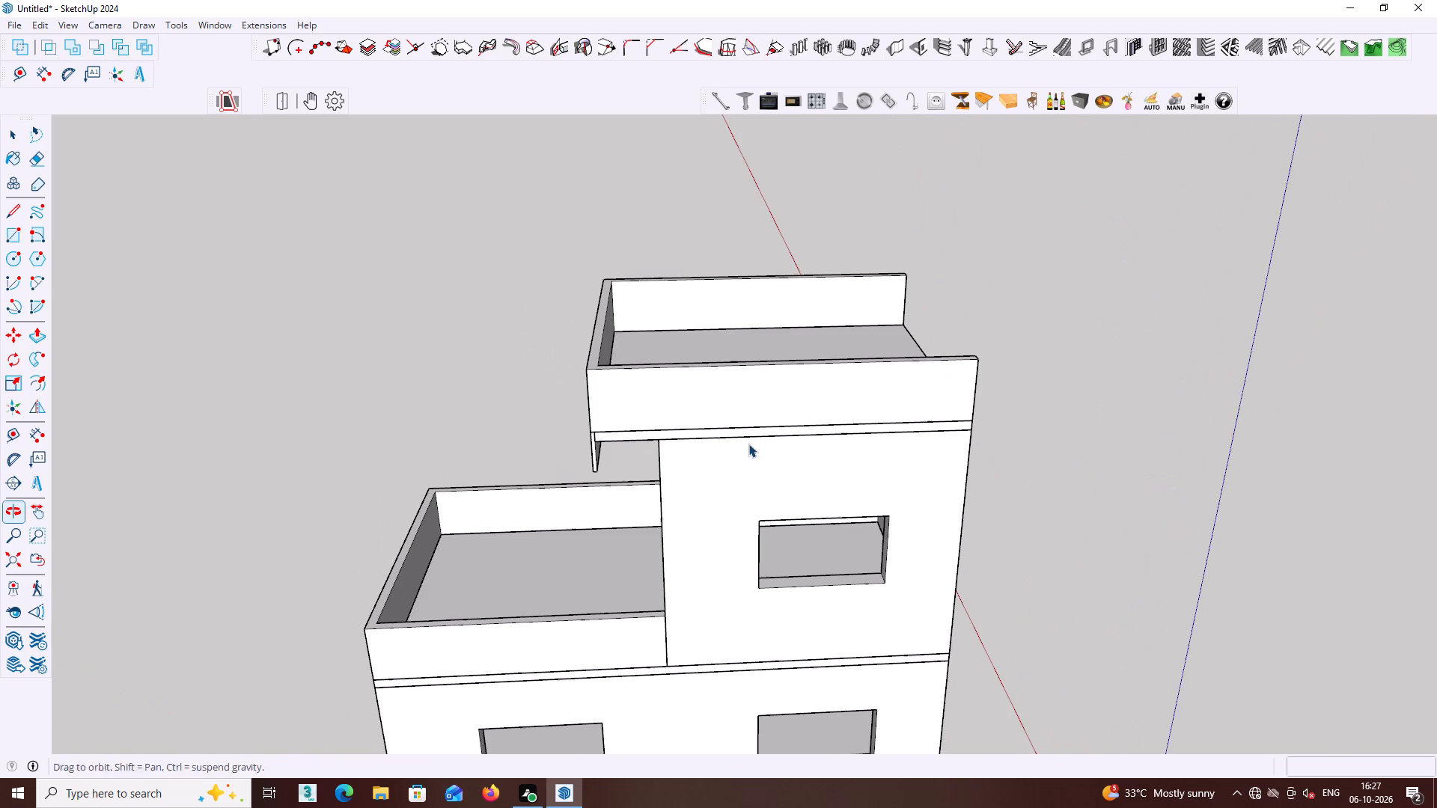
pyautogui.moveTo(490, 429); pyautogui.dragTo(451, 426, button='middle')
pyautogui.moveTo(589, 401); pyautogui.dragTo(570, 262, button='middle')
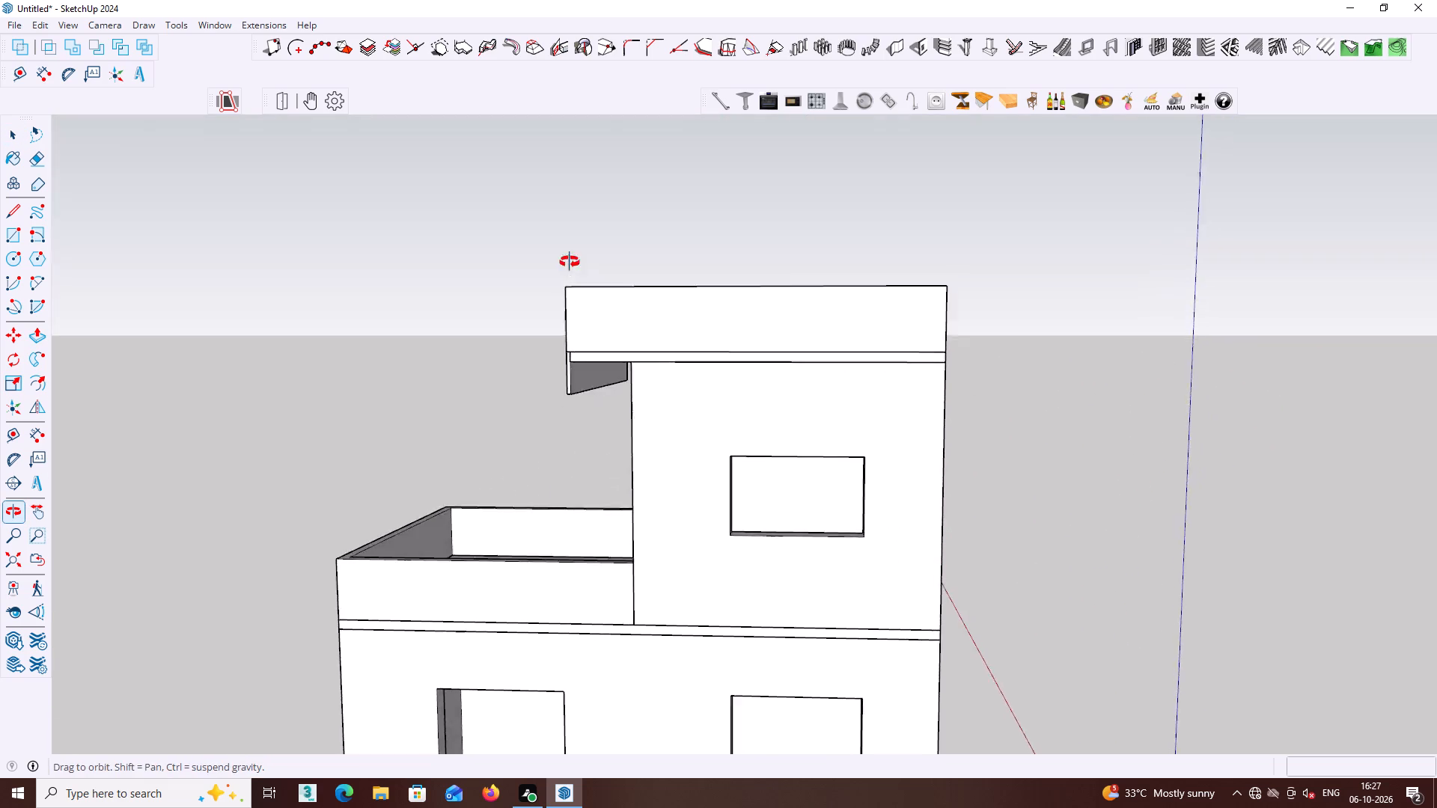
pyautogui.moveTo(570, 262); pyautogui.dragTo(567, 230, button='middle')
pyautogui.scroll(5, 610, 325)
pyautogui.moveTo(707, 305); pyautogui.dragTo(729, 302, button='middle')
pyautogui.moveTo(427, 428); pyautogui.dragTo(441, 441, button='middle')
pyautogui.moveTo(457, 456); pyautogui.dragTo(543, 568, button='middle')
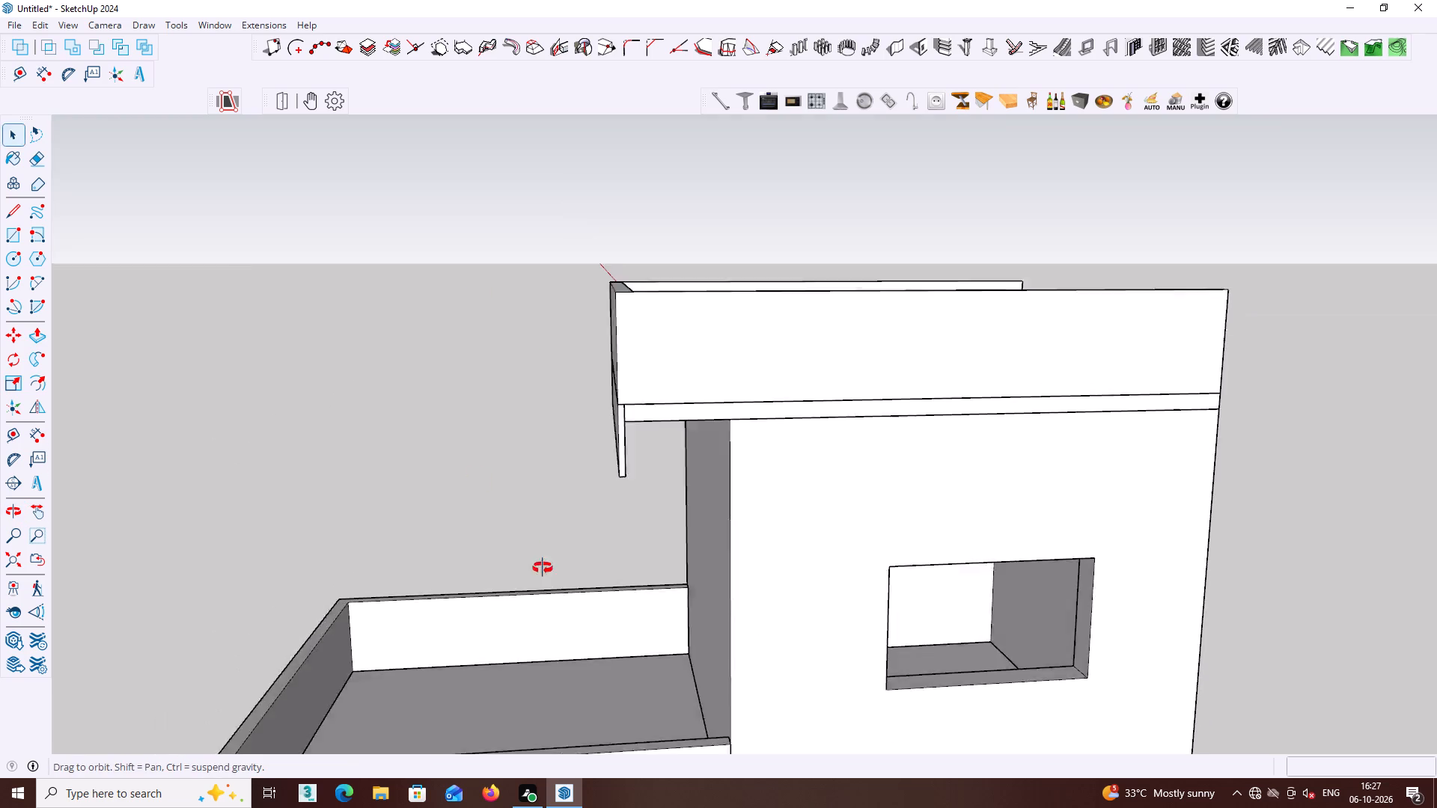
pyautogui.moveTo(543, 568); pyautogui.dragTo(652, 607, button='middle')
pyautogui.moveTo(671, 603); pyautogui.dragTo(715, 580, button='middle')
pyautogui.scroll(5, 784, 487)
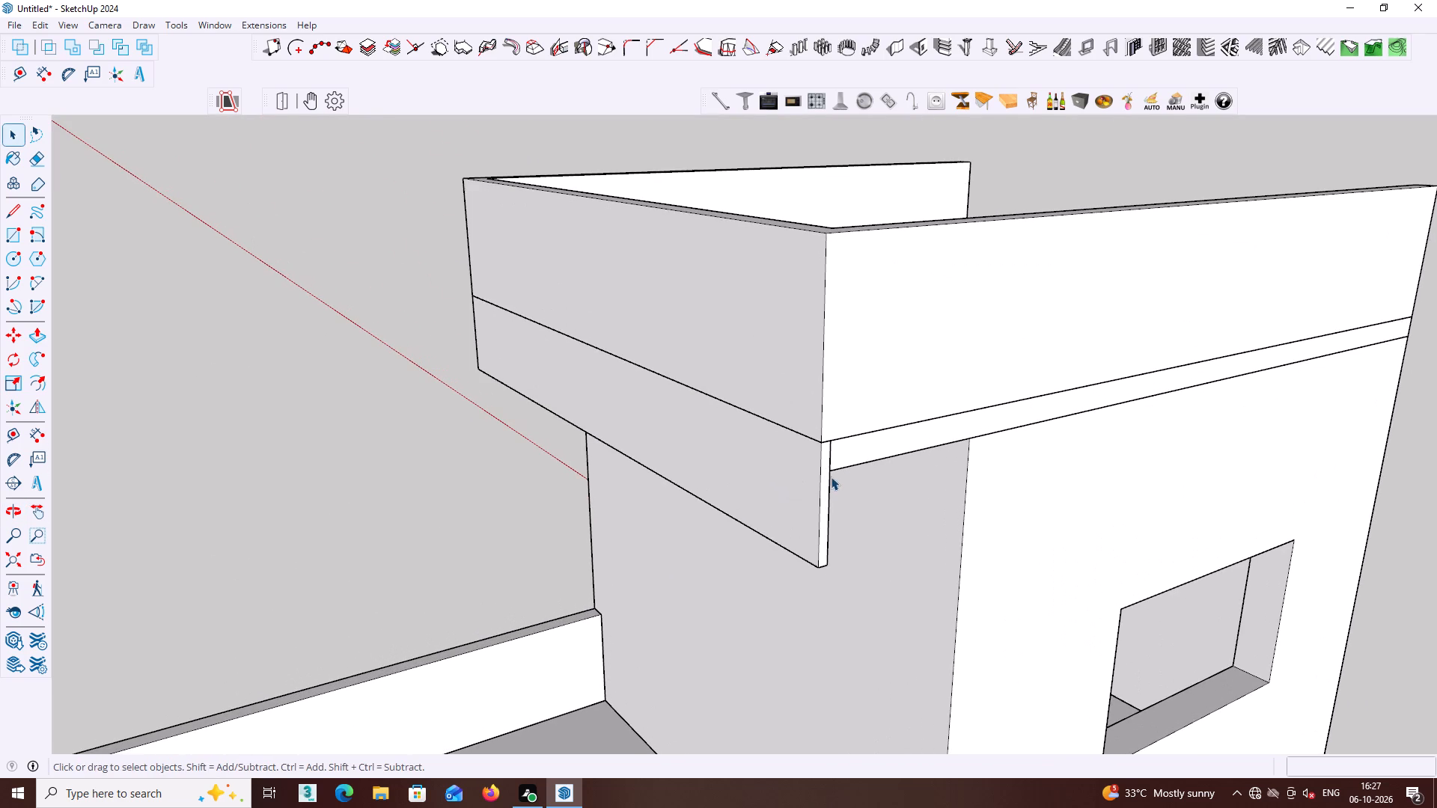
pyautogui.middleClick(868, 456)
pyautogui.moveTo(868, 450); pyautogui.dragTo(592, 297, button='middle')
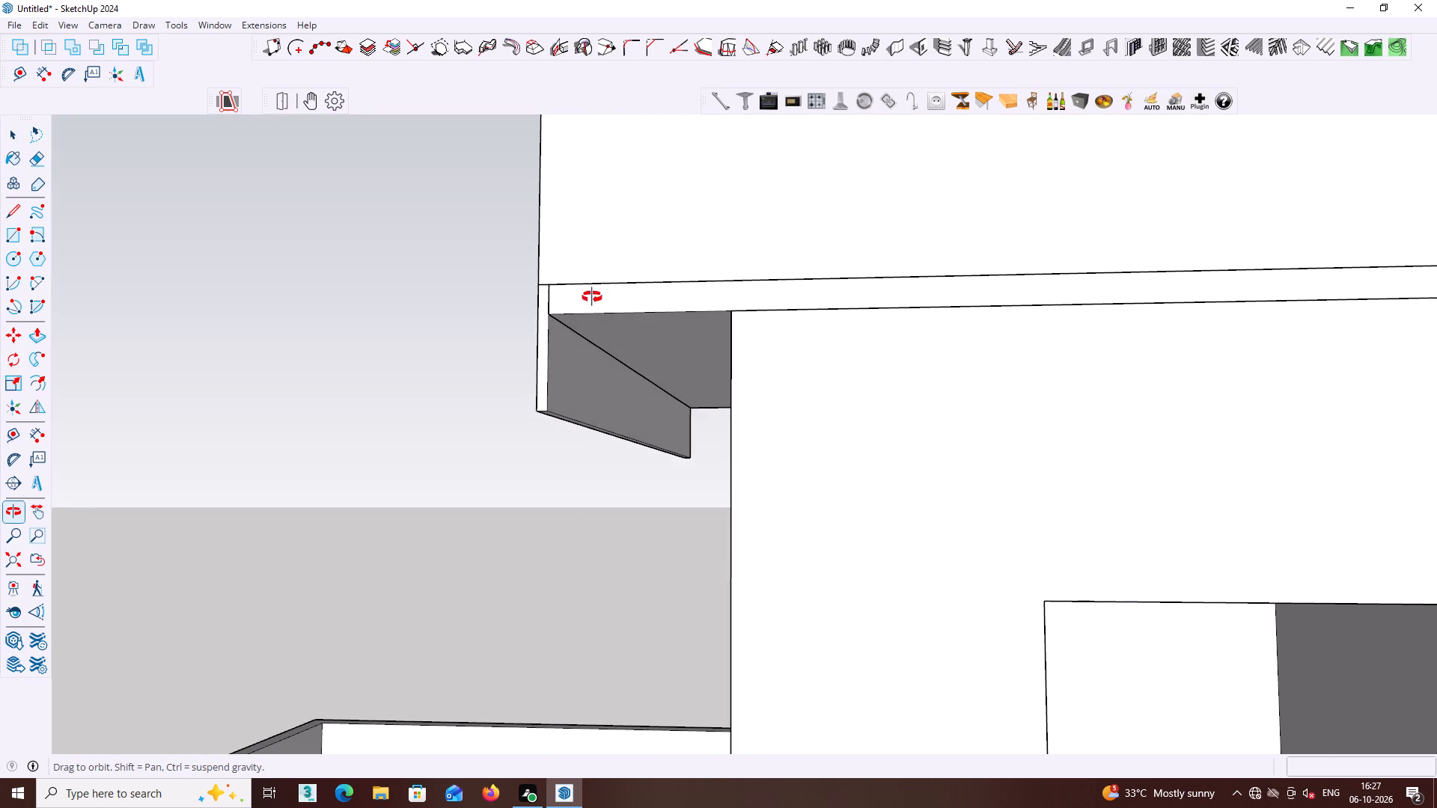
pyautogui.moveTo(592, 297); pyautogui.dragTo(510, 434, button='middle')
pyautogui.scroll(-11, 577, 397)
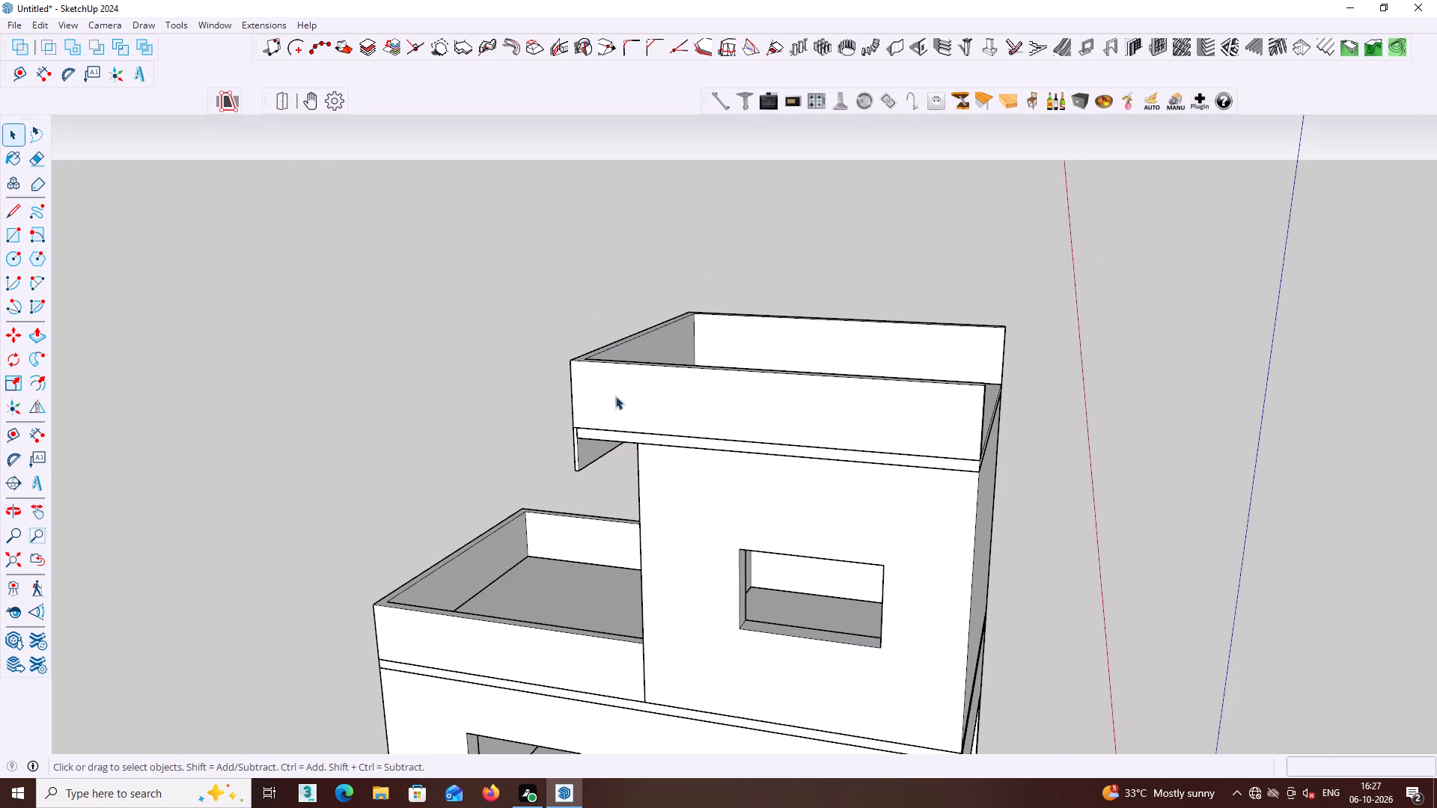
# Examine the whole house massing, parapets and window openings from above, the front, both long sides and the rear.
pyautogui.moveTo(695, 434); pyautogui.dragTo(641, 606, button='middle')
pyautogui.moveTo(732, 501); pyautogui.dragTo(728, 509, button='middle')
pyautogui.scroll(-6, 732, 501)
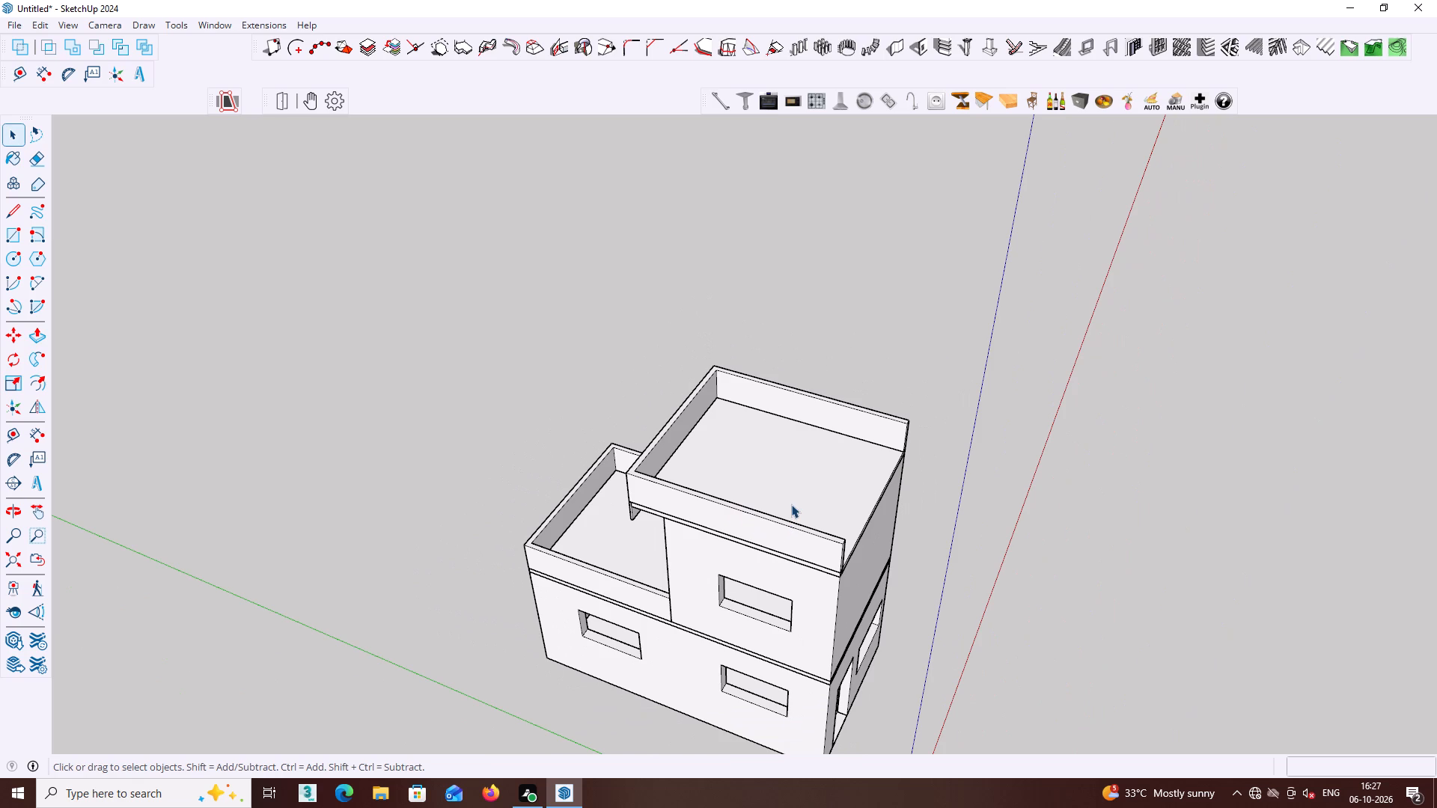
pyautogui.moveTo(827, 461); pyautogui.dragTo(753, 393, button='middle')
pyautogui.scroll(-2, 801, 438)
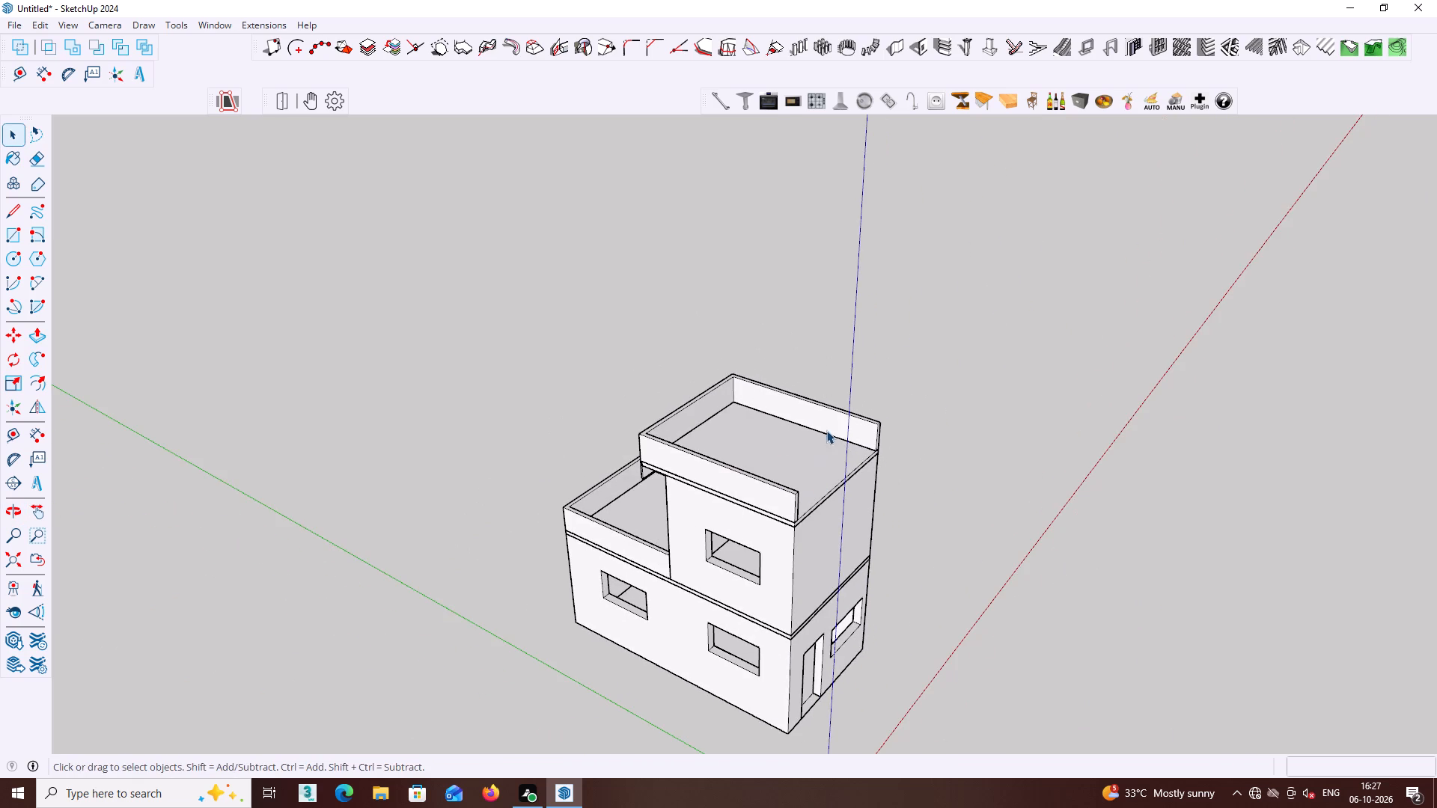
pyautogui.moveTo(842, 416); pyautogui.dragTo(849, 411, button='middle')
pyautogui.scroll(-2, 858, 592)
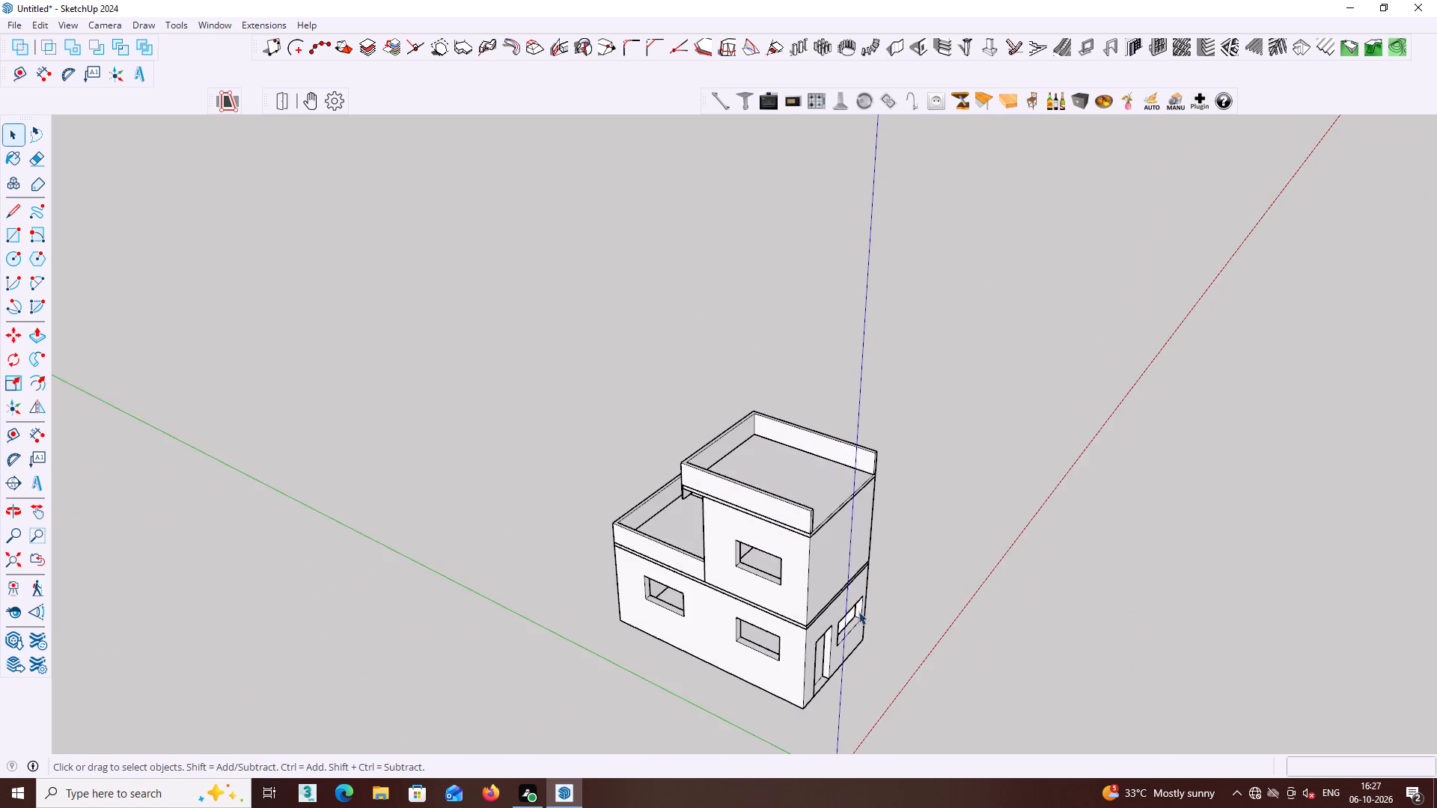
pyautogui.moveTo(859, 610); pyautogui.dragTo(855, 603, button='middle')
pyautogui.moveTo(815, 560); pyautogui.dragTo(659, 385, button='middle')
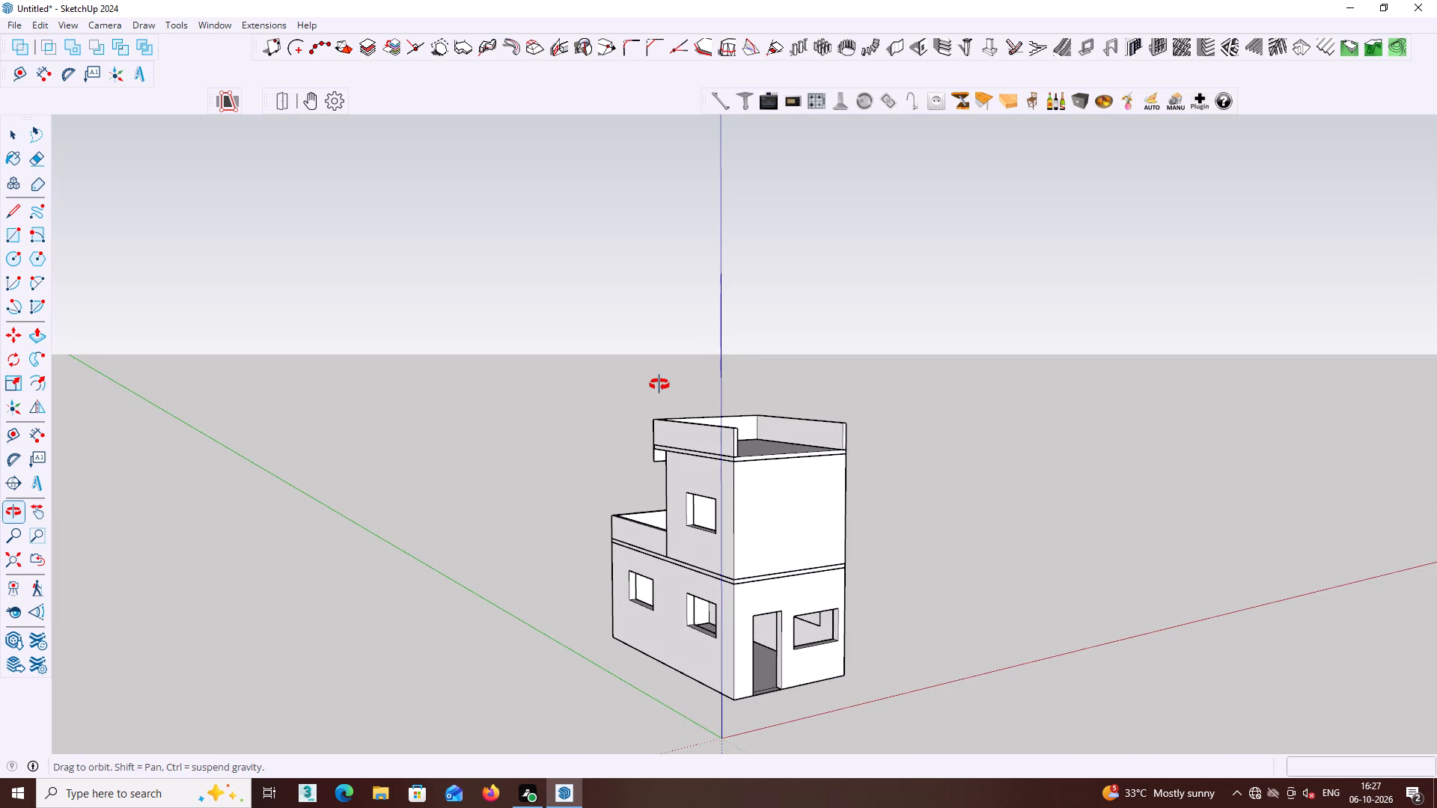
pyautogui.moveTo(659, 385); pyautogui.dragTo(659, 388, button='middle')
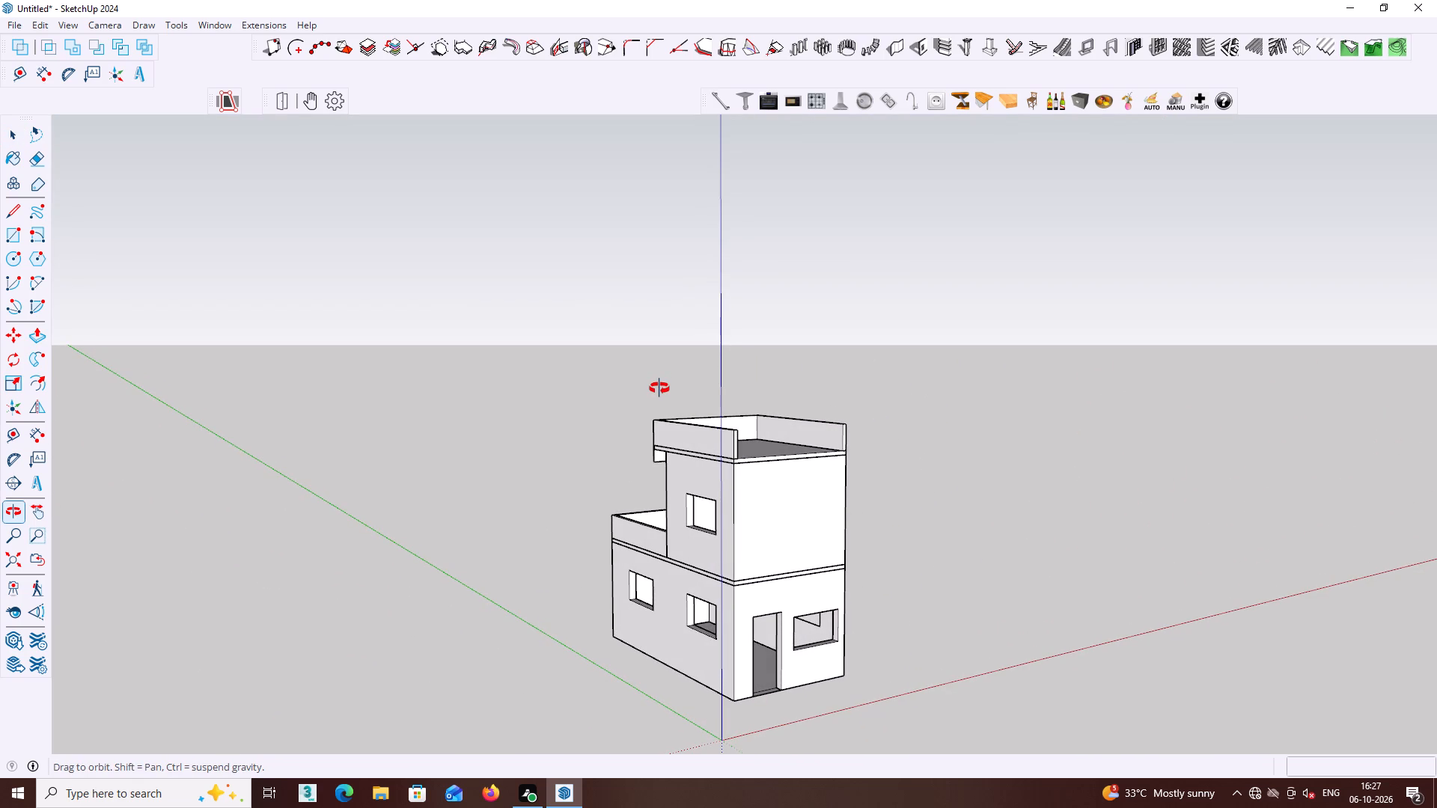
pyautogui.moveTo(659, 388); pyautogui.dragTo(662, 389, button='middle')
pyautogui.middleClick(662, 389)
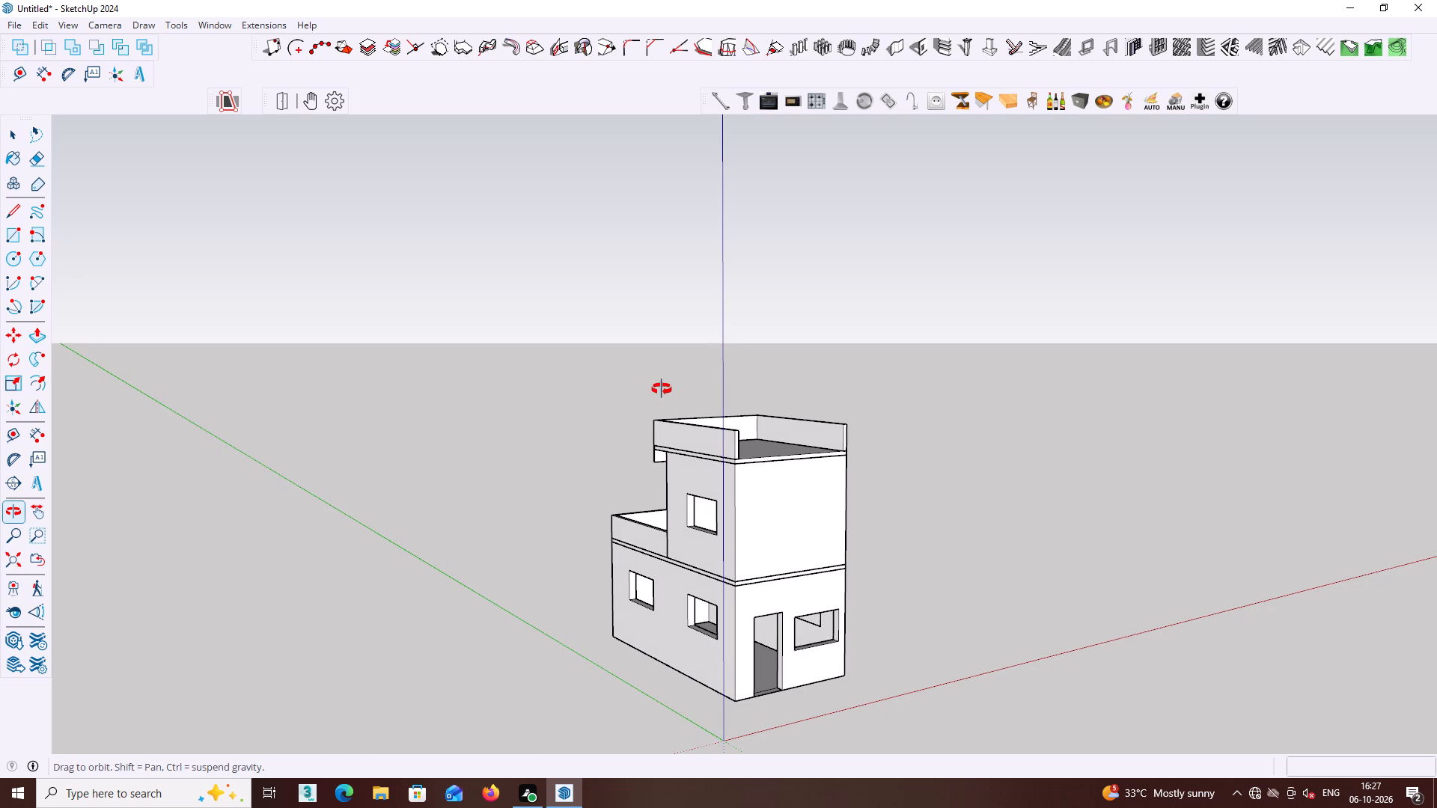
pyautogui.middleClick(698, 468)
pyautogui.moveTo(700, 468); pyautogui.dragTo(776, 474, button='middle')
pyautogui.moveTo(793, 474); pyautogui.dragTo(730, 496, button='middle')
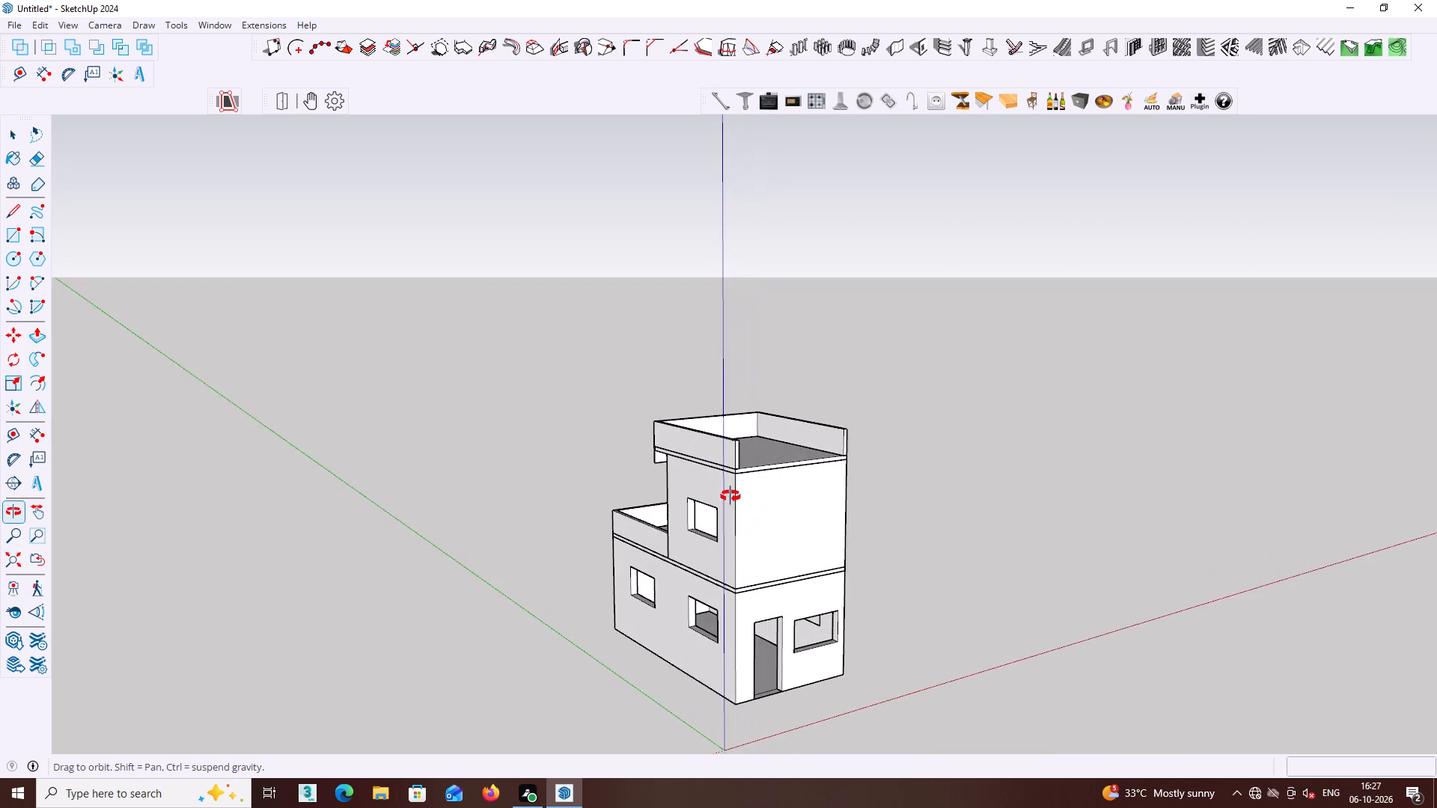
pyautogui.moveTo(730, 496); pyautogui.dragTo(992, 515, button='middle')
pyautogui.moveTo(1000, 512); pyautogui.dragTo(1061, 512, button='middle')
pyautogui.moveTo(640, 524); pyautogui.dragTo(1003, 513, button='middle')
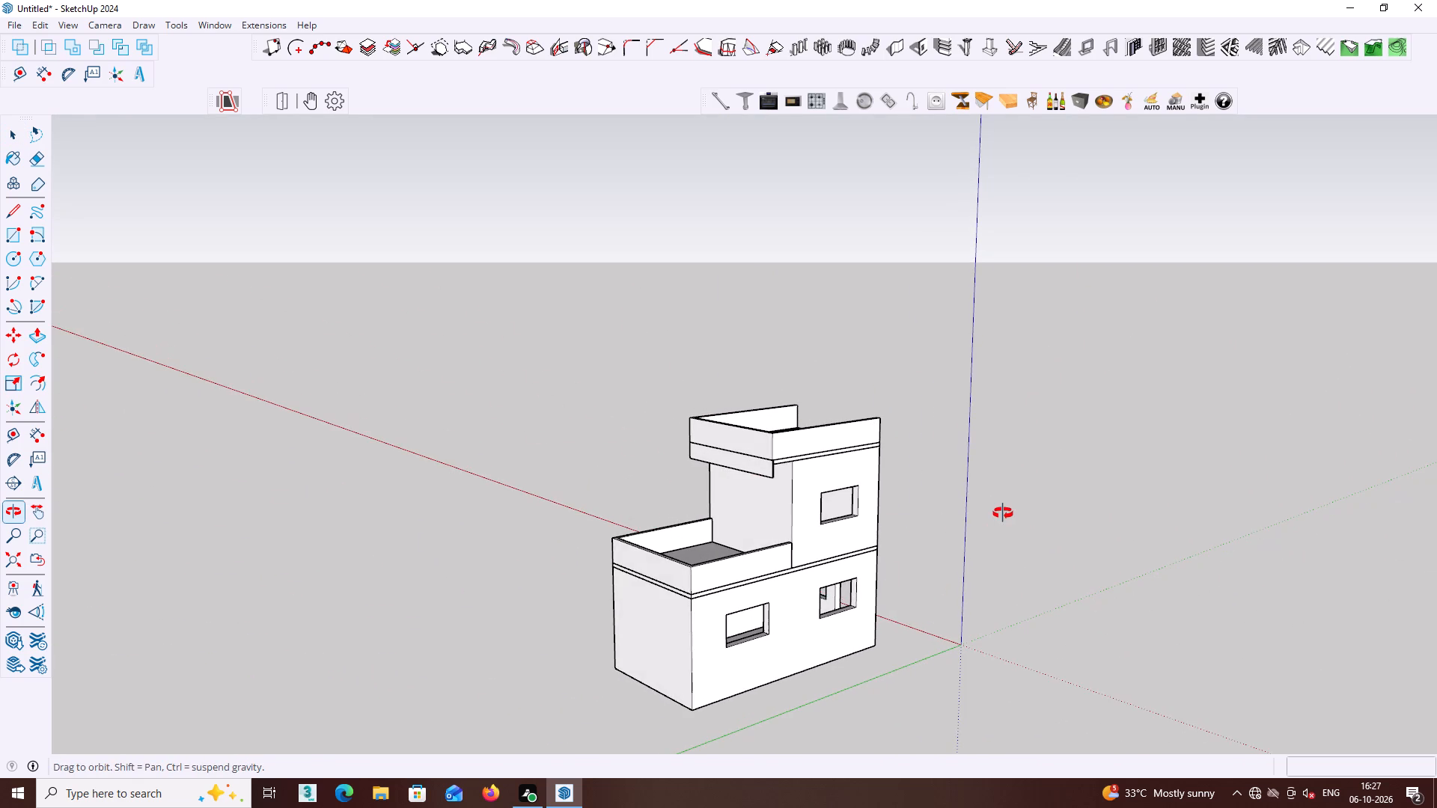
pyautogui.moveTo(1003, 513); pyautogui.dragTo(320, 507, button='middle')
pyautogui.moveTo(671, 533); pyautogui.dragTo(376, 534, button='middle')
pyautogui.moveTo(335, 533); pyautogui.dragTo(199, 525, button='middle')
pyautogui.moveTo(784, 525); pyautogui.dragTo(159, 529, button='middle')
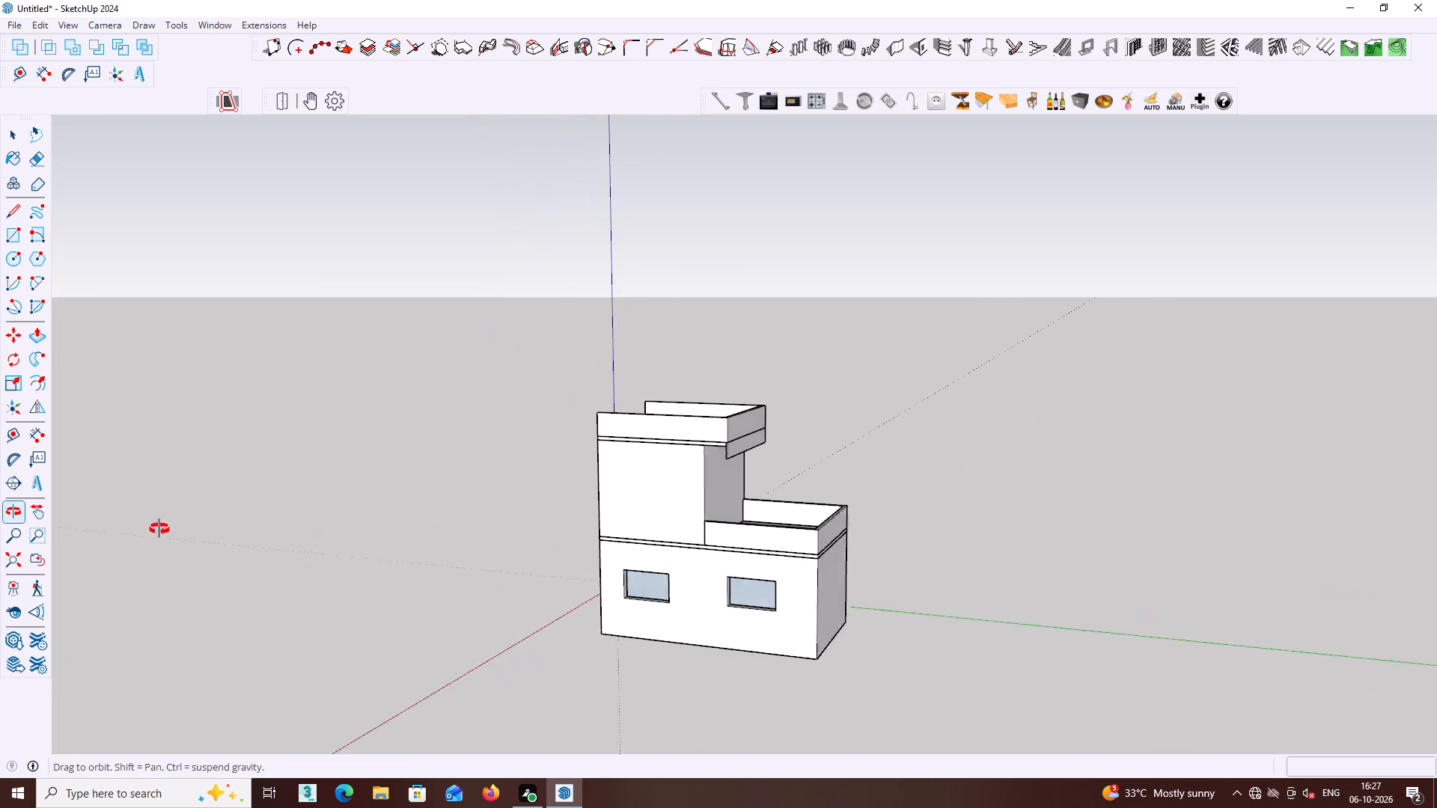
pyautogui.moveTo(159, 529); pyautogui.dragTo(490, 487, button='middle')
# Open the ground-floor walls group and cut the inner face blocking both windows of the long wall nearest the front window.
pyautogui.scroll(3, 628, 569)
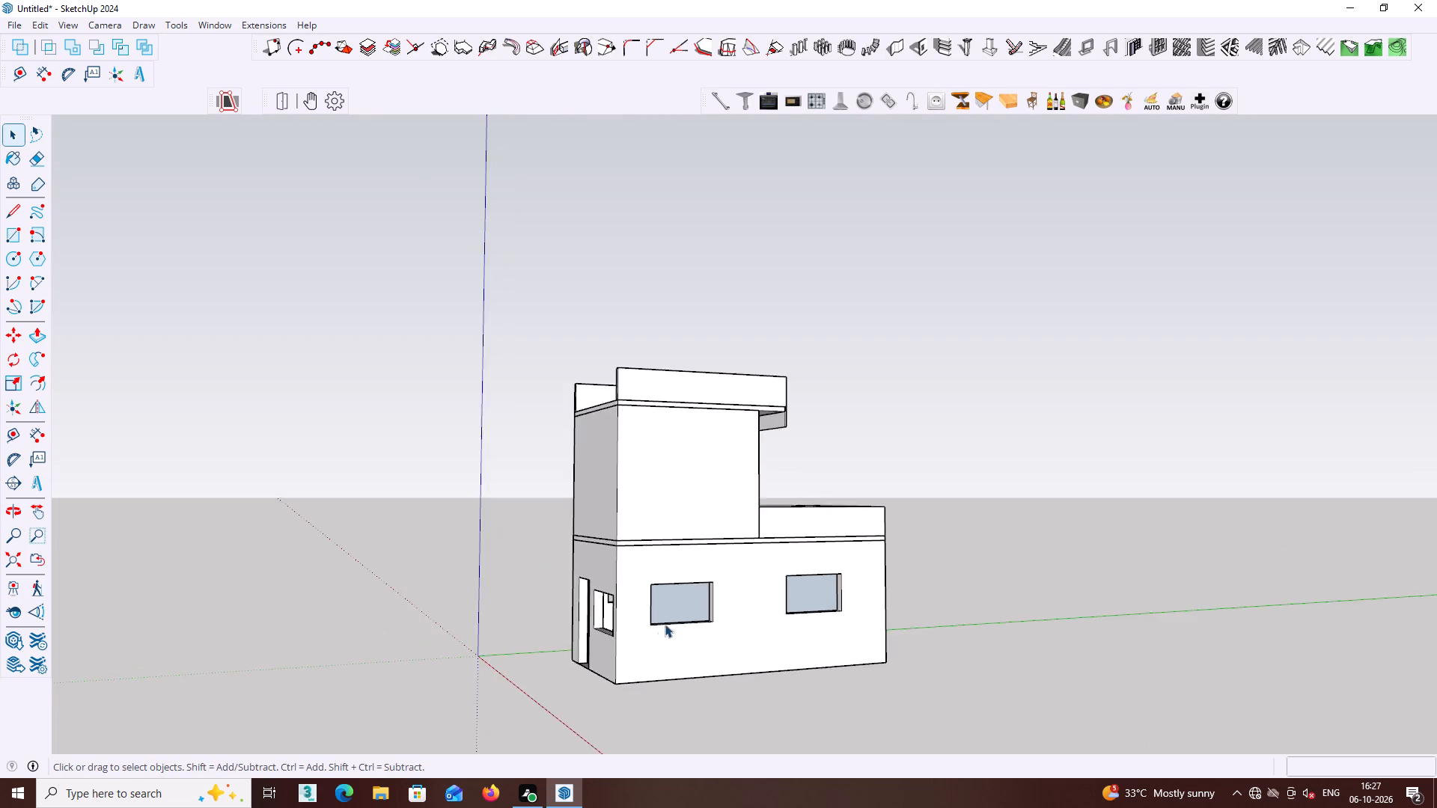
pyautogui.scroll(4, 665, 624)
pyautogui.moveTo(682, 622); pyautogui.dragTo(740, 654, button='middle')
pyautogui.click(722, 616)
pyautogui.doubleClick(722, 616)
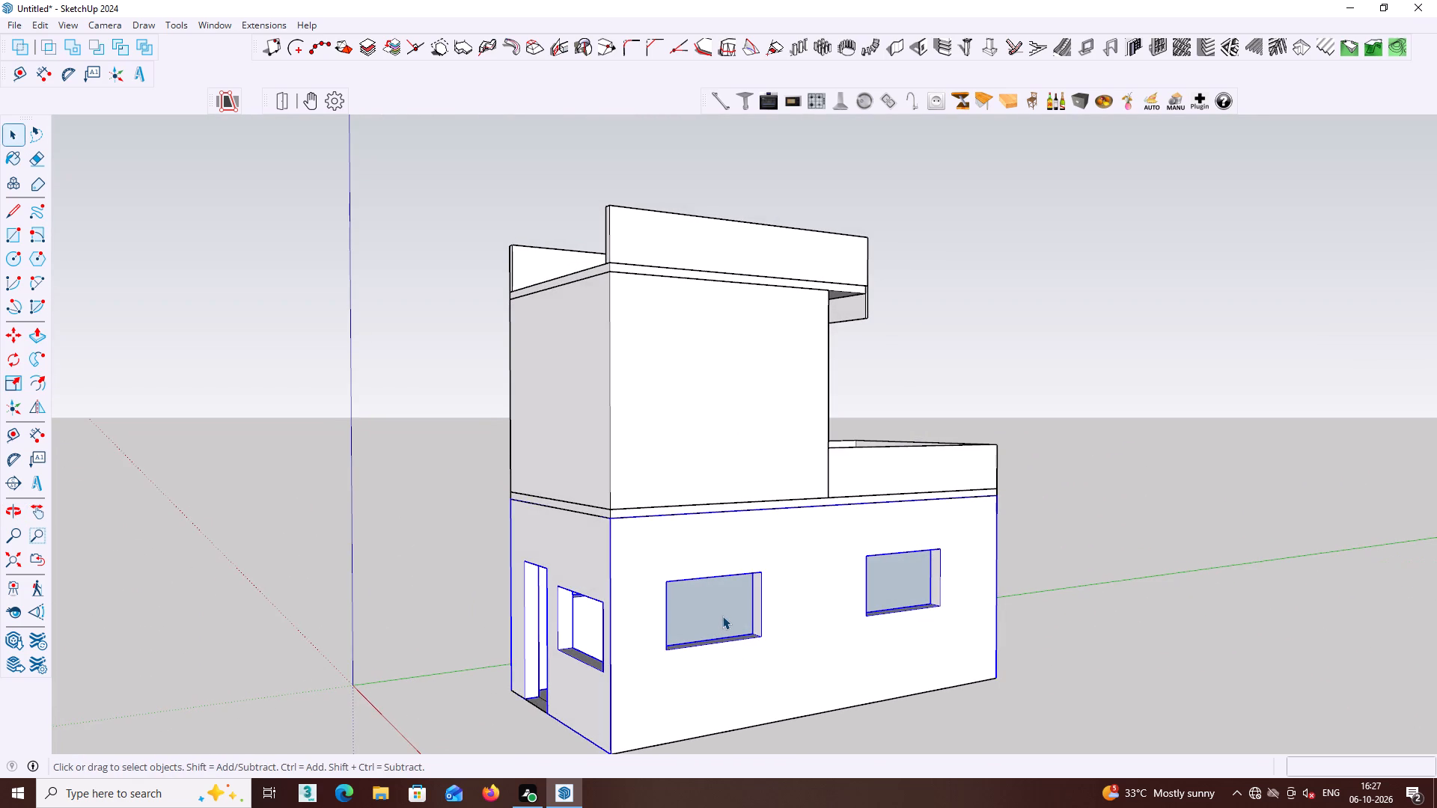
pyautogui.click(717, 611)
pyautogui.press('x')
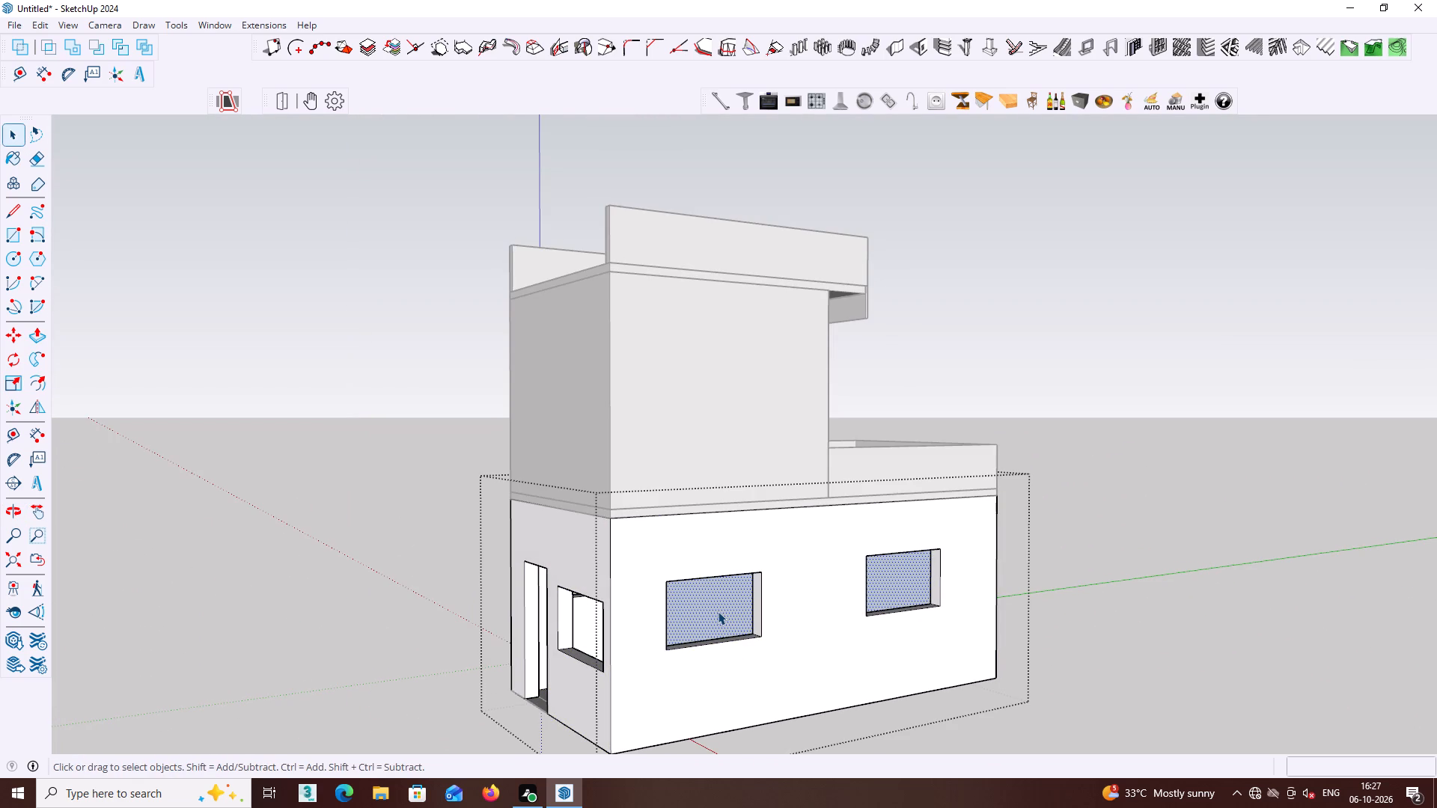
pyautogui.hotkey('ctrl', 'x')
# Examine the ground-floor door and window openings from the front and the opposite long side, looking through to the cut wall.
pyautogui.moveTo(728, 610); pyautogui.dragTo(923, 609, button='middle')
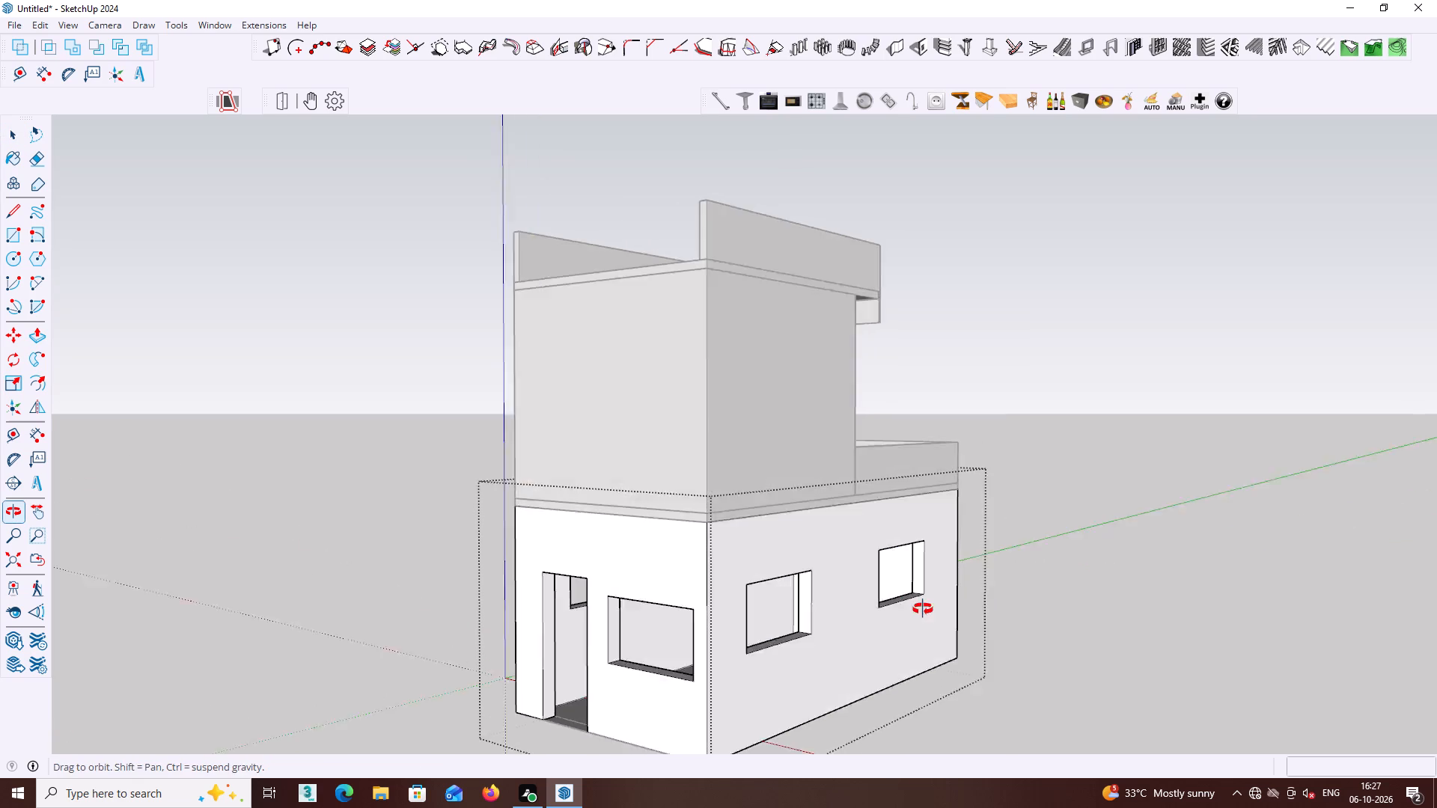
pyautogui.moveTo(923, 609); pyautogui.dragTo(1024, 602, button='middle')
pyautogui.moveTo(870, 609); pyautogui.dragTo(1100, 584, button='middle')
pyautogui.scroll(2, 787, 605)
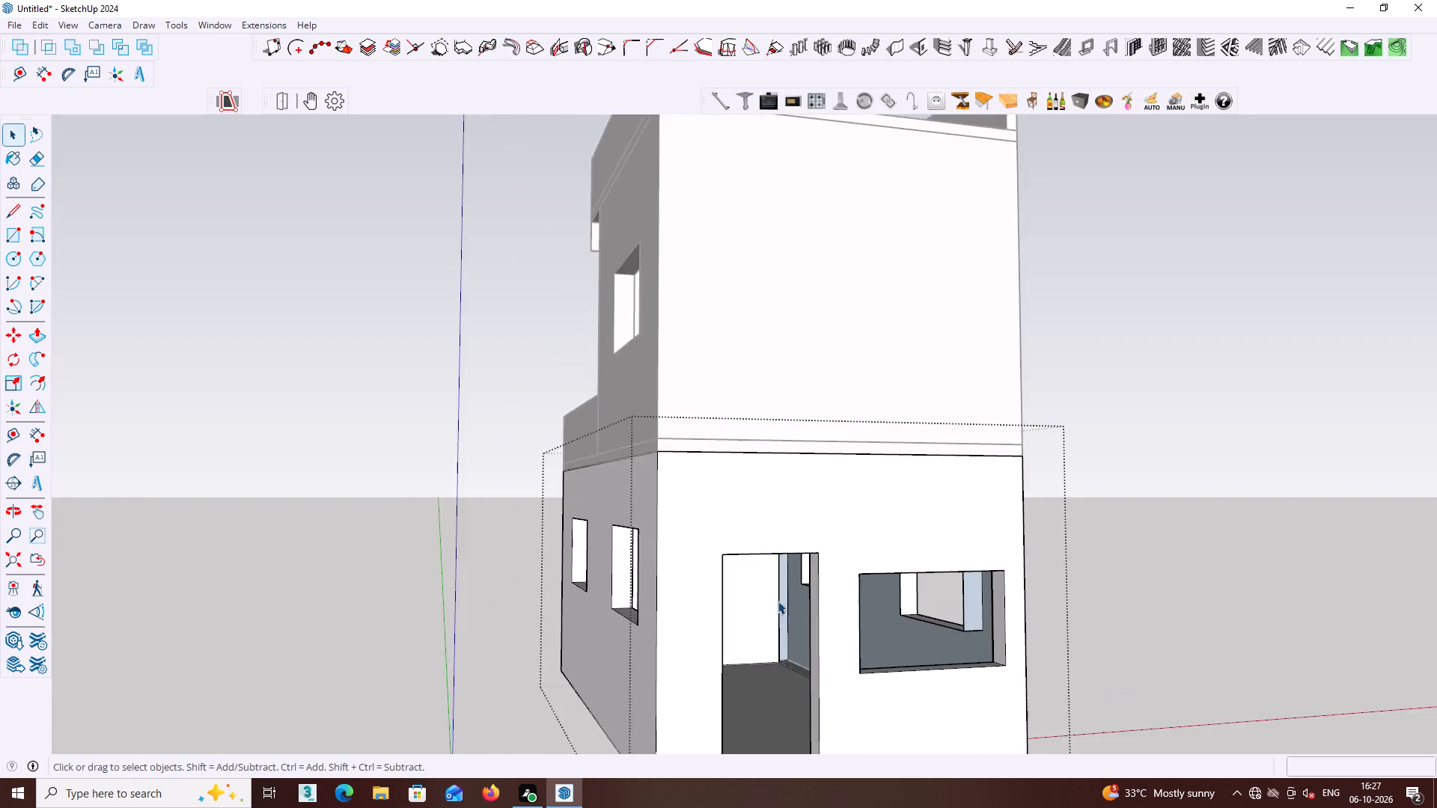
pyautogui.scroll(1, 778, 601)
pyautogui.moveTo(763, 632); pyautogui.dragTo(948, 585, button='middle')
pyautogui.scroll(3, 751, 556)
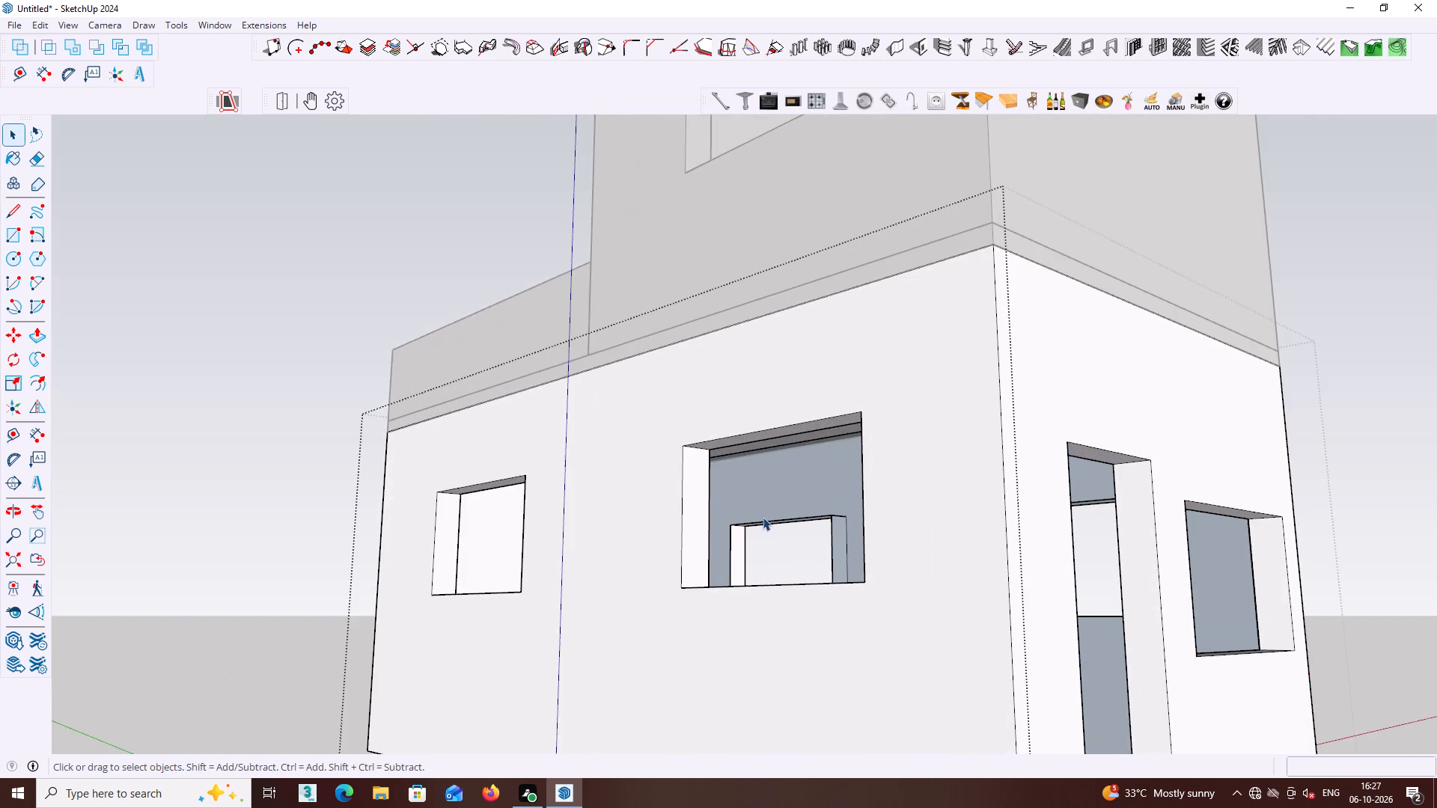
pyautogui.scroll(-9, 763, 507)
pyautogui.moveTo(840, 566); pyautogui.dragTo(832, 619, button='middle')
pyautogui.scroll(2, 846, 547)
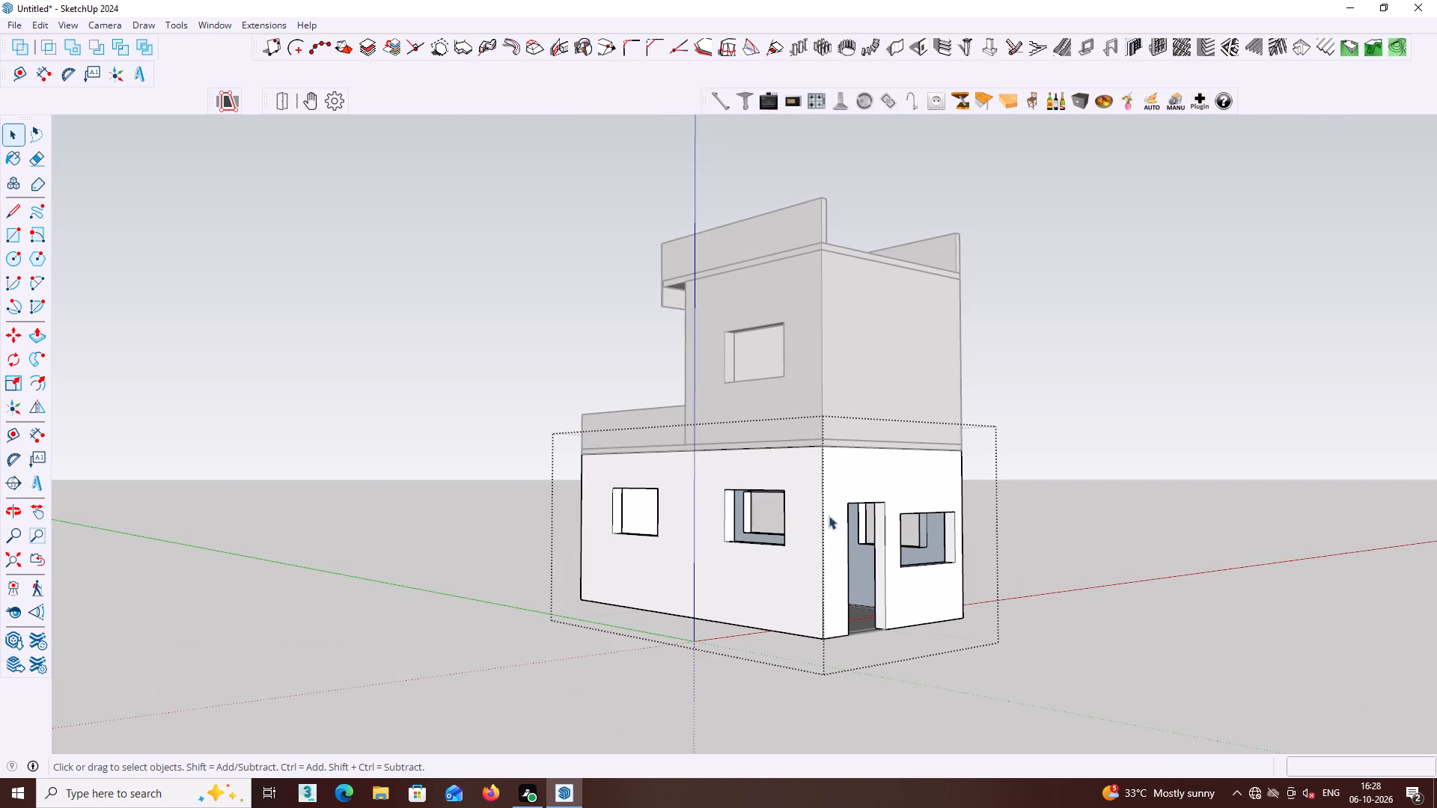
# Redraw the cut inner wall face as a 10' by 21' 7 5/16" rectangle between its opposite interior corners.
pyautogui.scroll(7, 881, 560)
pyautogui.moveTo(855, 545); pyautogui.dragTo(742, 536, button='middle')
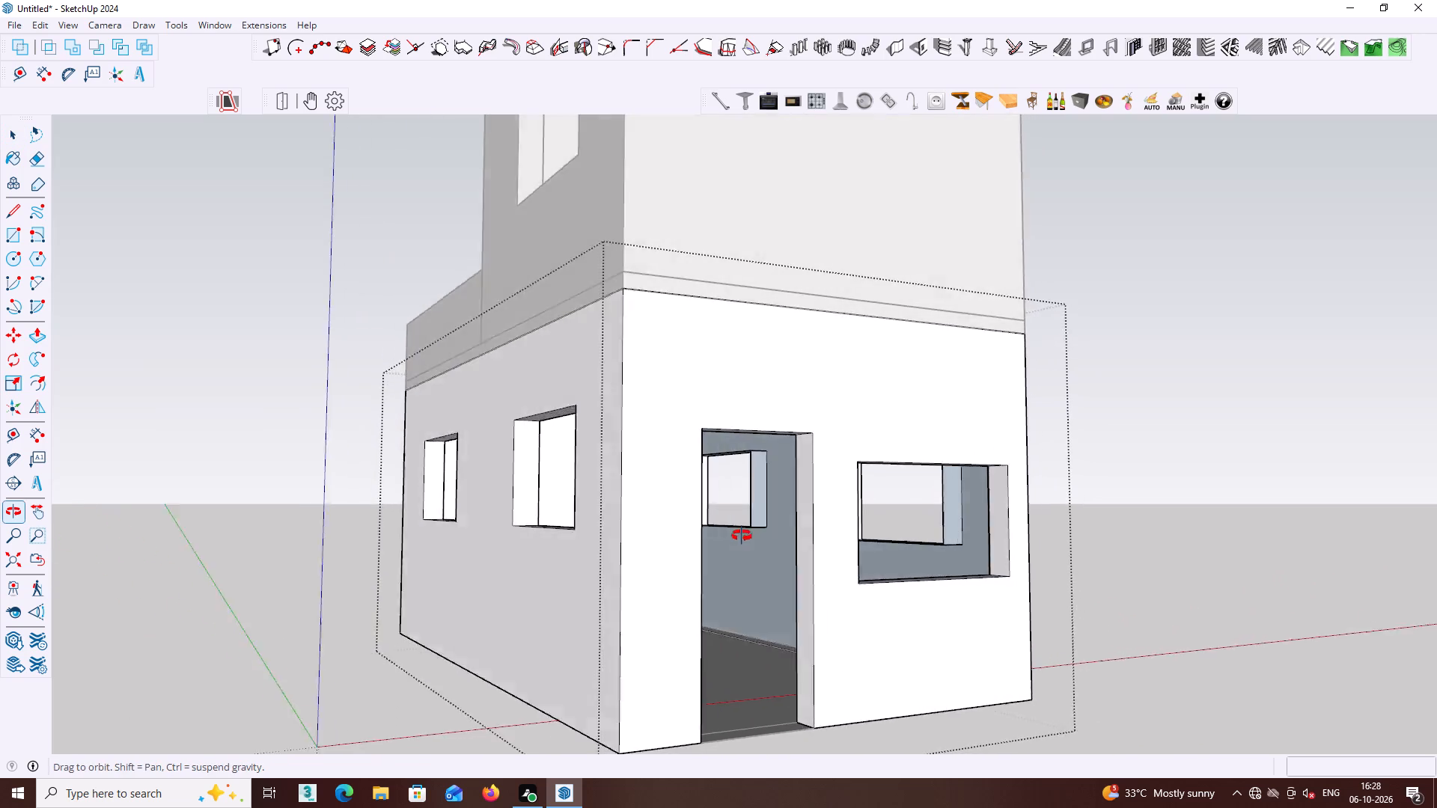
pyautogui.moveTo(742, 536); pyautogui.dragTo(704, 538, button='middle')
pyautogui.scroll(2, 786, 509)
pyautogui.moveTo(870, 532); pyautogui.dragTo(772, 476, button='middle')
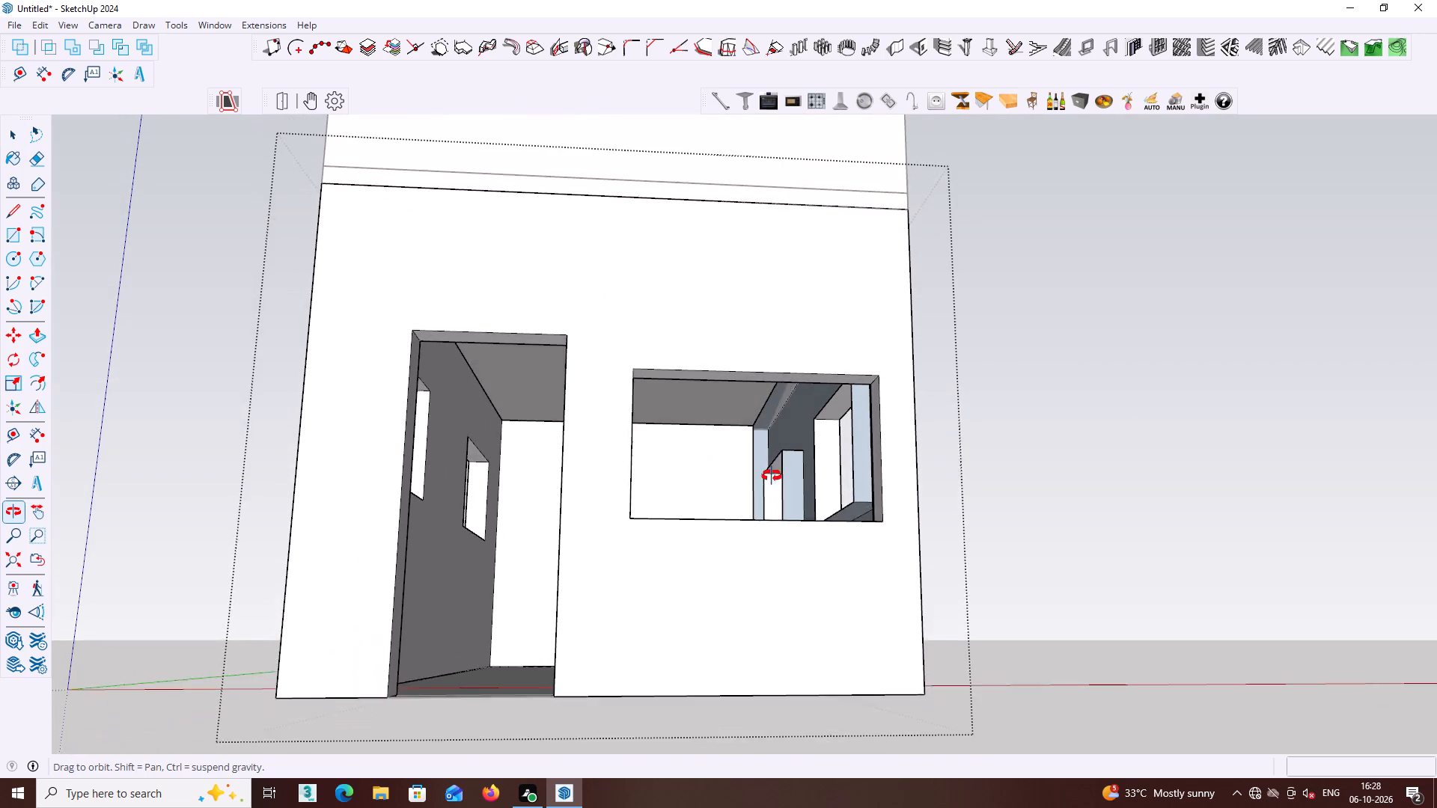
pyautogui.moveTo(772, 476); pyautogui.dragTo(784, 472, button='middle')
pyautogui.press('r')
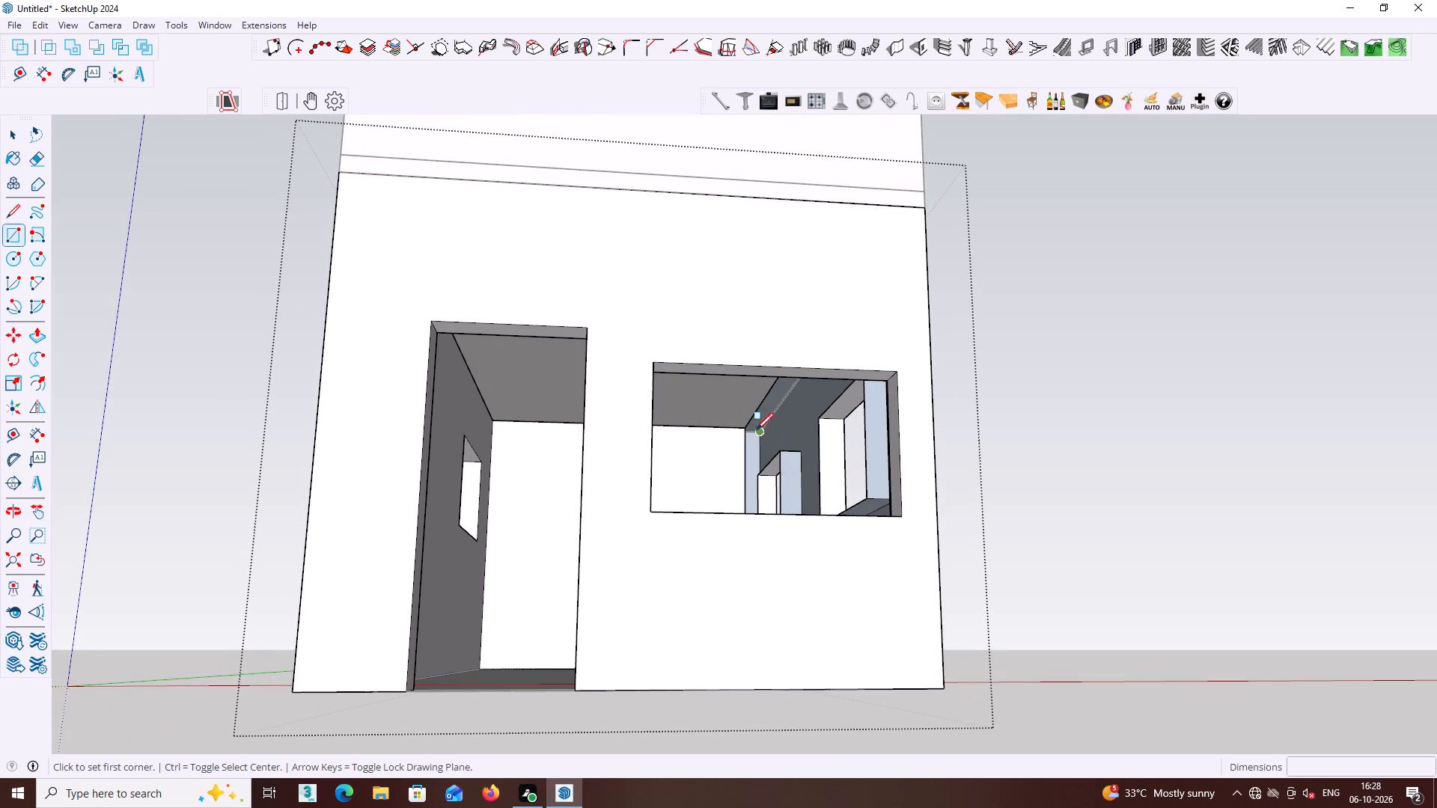
pyautogui.click(748, 425)
pyautogui.moveTo(793, 513); pyautogui.dragTo(980, 723, button='middle')
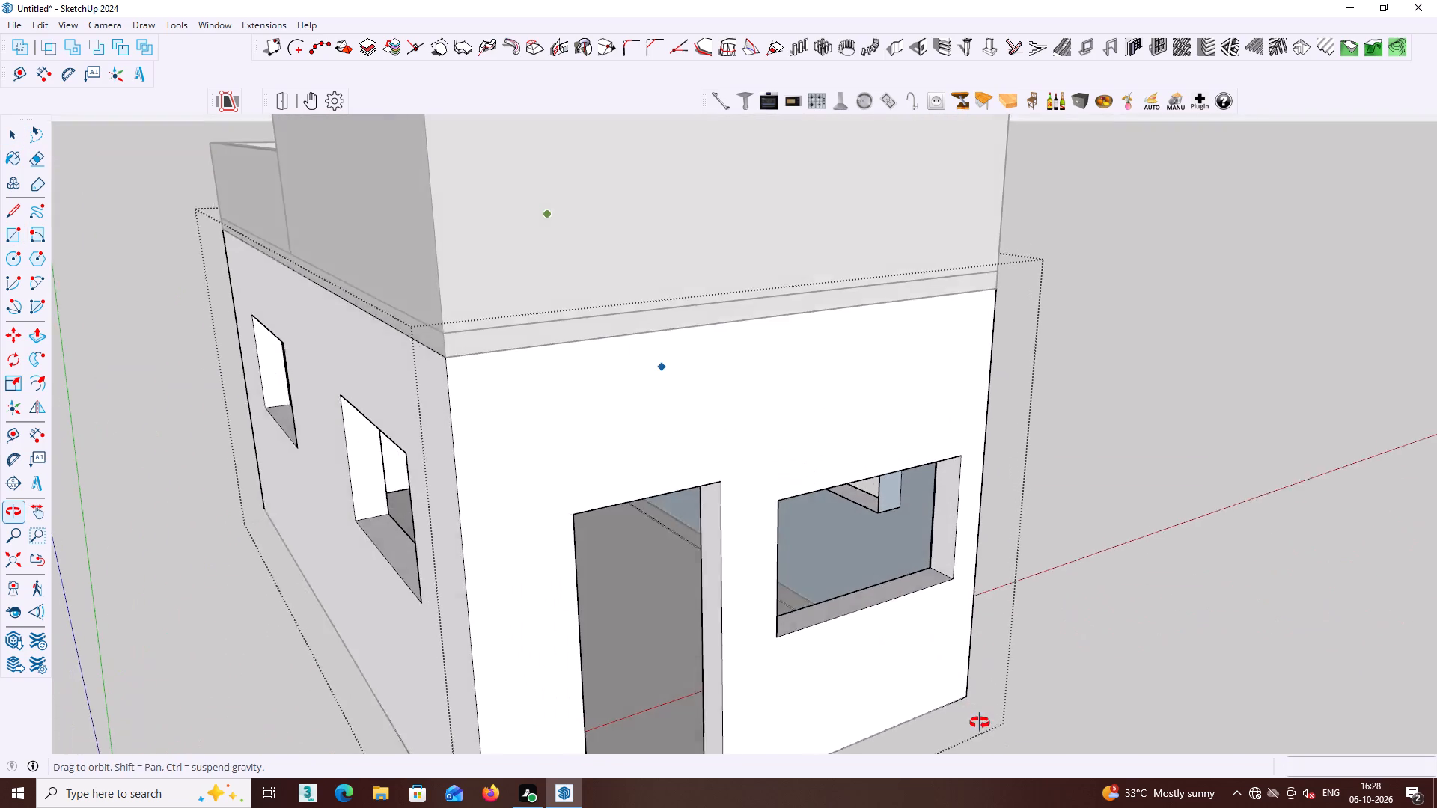
pyautogui.moveTo(980, 723); pyautogui.dragTo(976, 720, button='middle')
pyautogui.moveTo(661, 655); pyautogui.dragTo(900, 660, button='middle')
pyautogui.scroll(2, 679, 548)
pyautogui.moveTo(707, 550); pyautogui.dragTo(776, 490, button='middle')
pyautogui.scroll(1, 879, 519)
pyautogui.moveTo(935, 565); pyautogui.dragTo(1040, 608, button='middle')
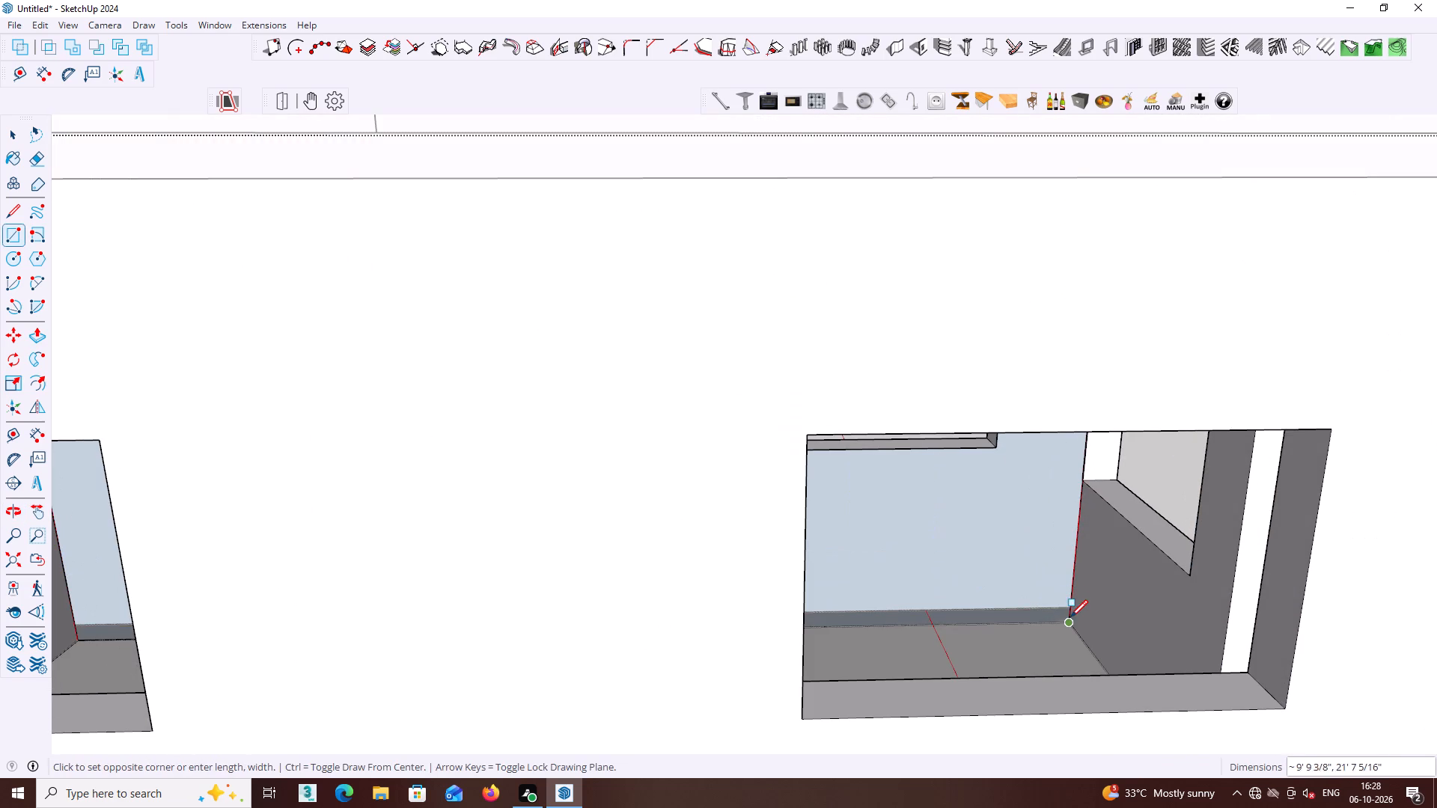
pyautogui.click(1072, 622)
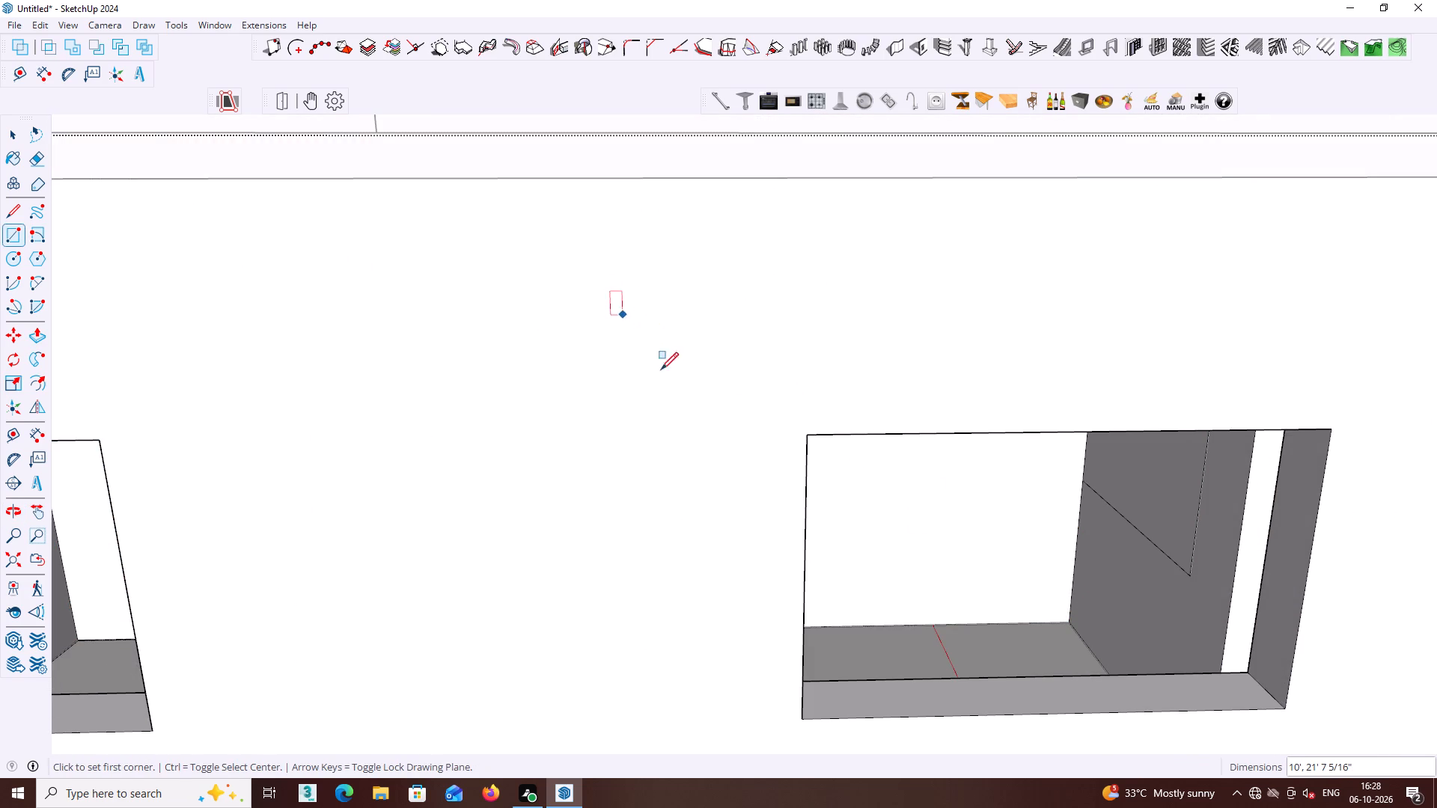
pyautogui.press('space')
# Delete the face closing the ground-floor front window opening beside the door.
pyautogui.scroll(-11, 938, 566)
pyautogui.moveTo(1034, 624); pyautogui.dragTo(1038, 637, button='middle')
pyautogui.moveTo(1209, 663); pyautogui.dragTo(1209, 661, button='middle')
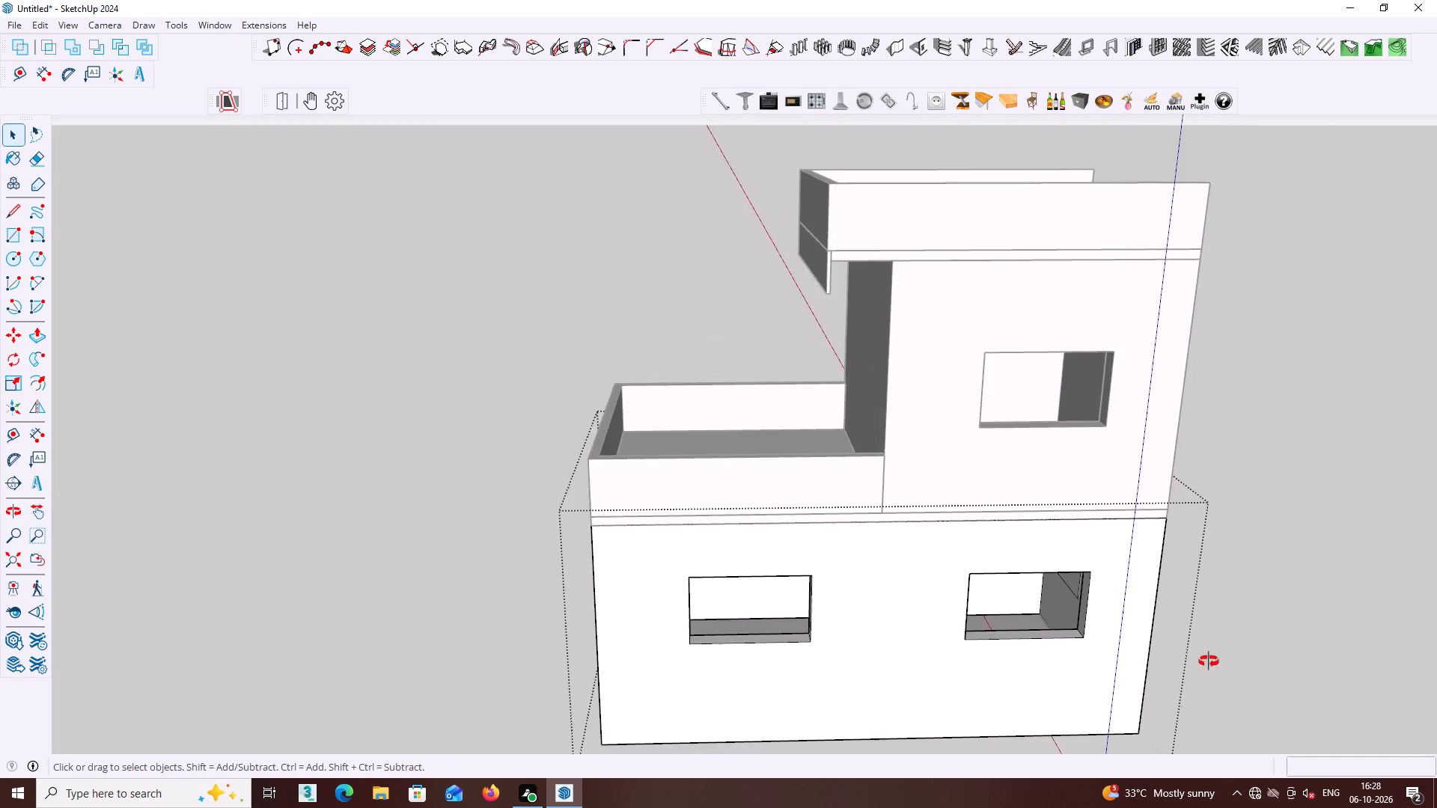
pyautogui.moveTo(1209, 661); pyautogui.dragTo(646, 498, button='middle')
pyautogui.moveTo(1006, 572); pyautogui.dragTo(608, 575, button='middle')
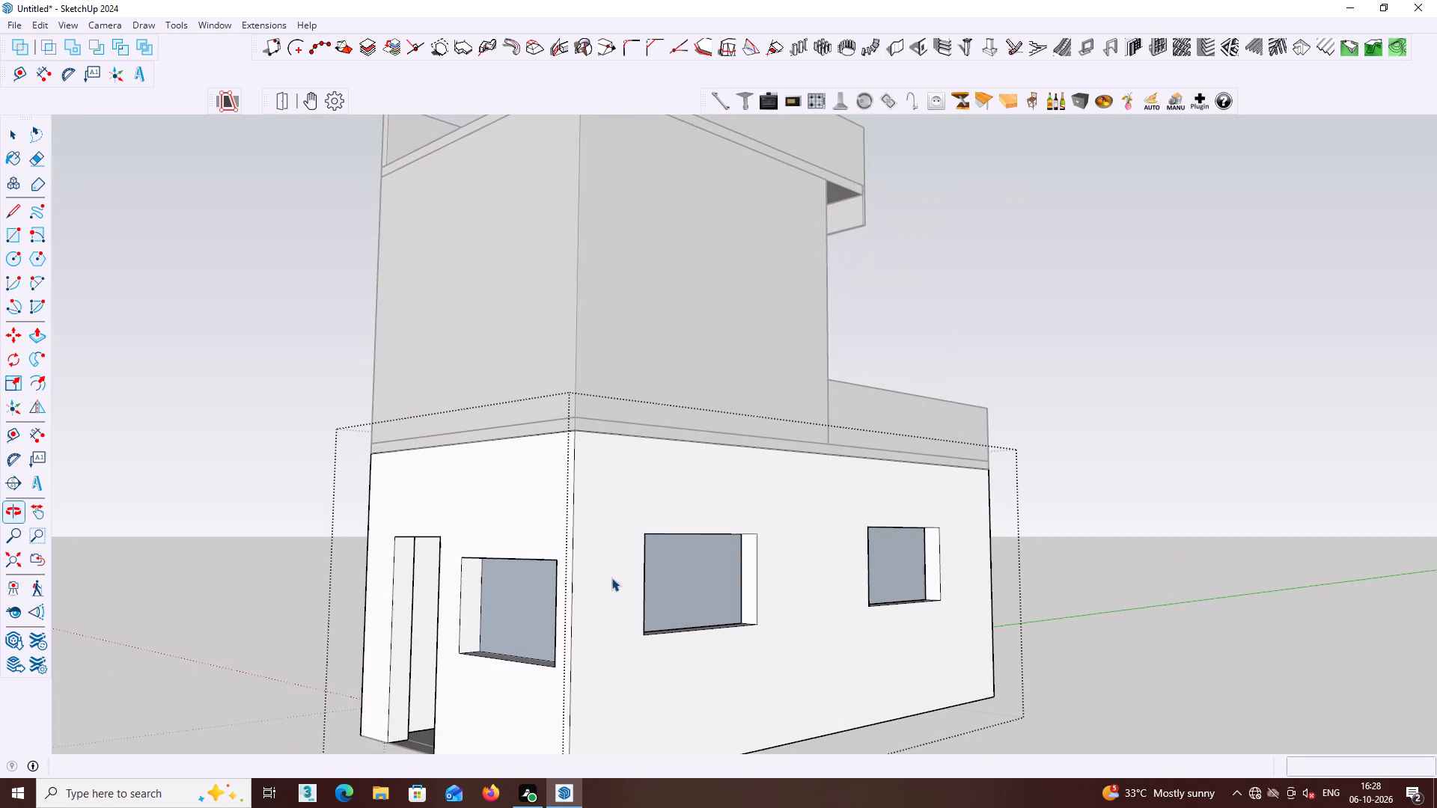
pyautogui.scroll(-2, 677, 588)
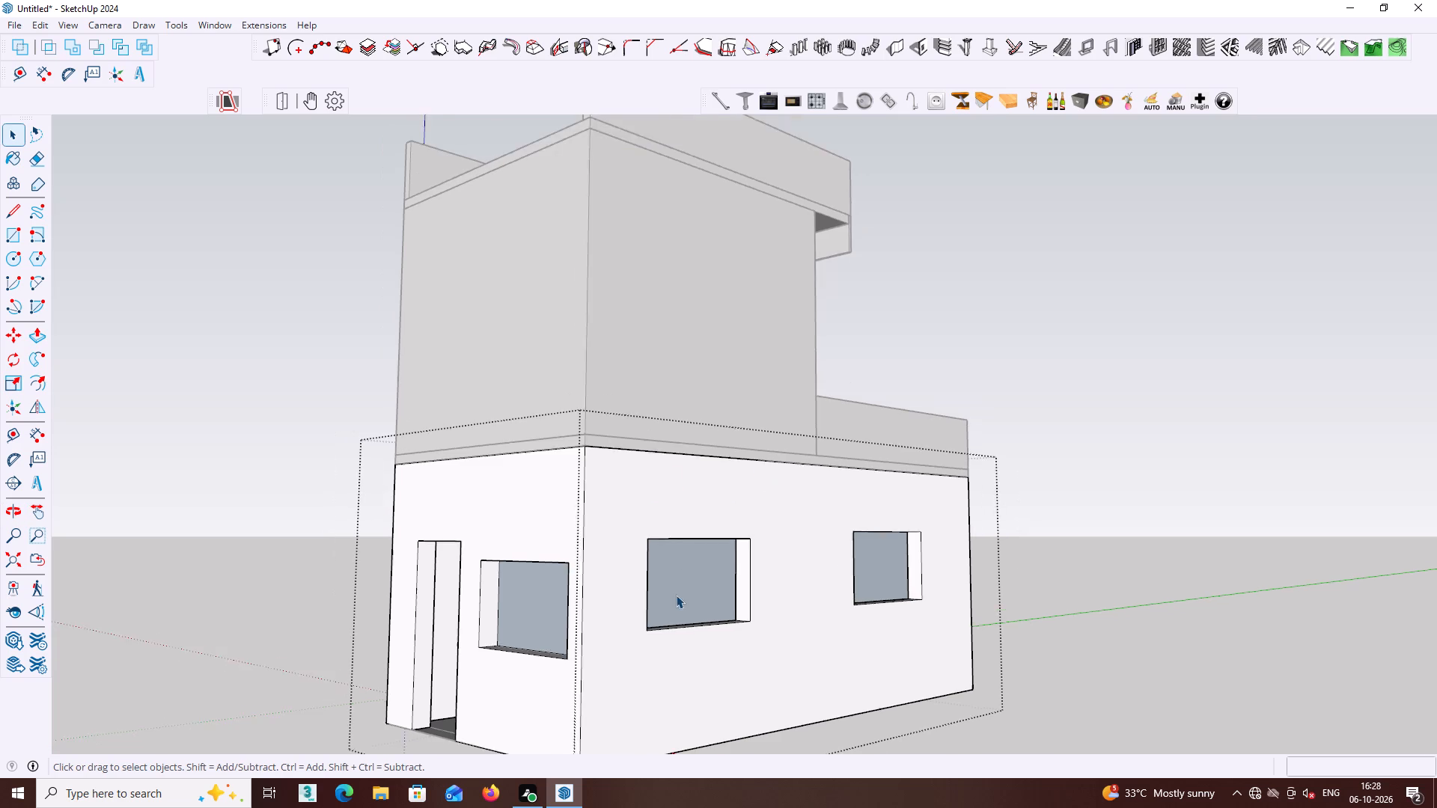
pyautogui.scroll(-5, 676, 595)
pyautogui.keyDown('shift'); pyautogui.moveTo(814, 672); pyautogui.dragTo(868, 564, button='middle'); pyautogui.keyUp('shift')
pyautogui.moveTo(858, 572); pyautogui.dragTo(854, 652, button='middle')
pyautogui.moveTo(854, 677); pyautogui.dragTo(855, 715, button='middle')
pyautogui.scroll(3, 849, 682)
pyautogui.moveTo(764, 551); pyautogui.dragTo(871, 650, button='middle')
pyautogui.scroll(3, 797, 547)
pyautogui.moveTo(769, 527); pyautogui.dragTo(721, 536, button='middle')
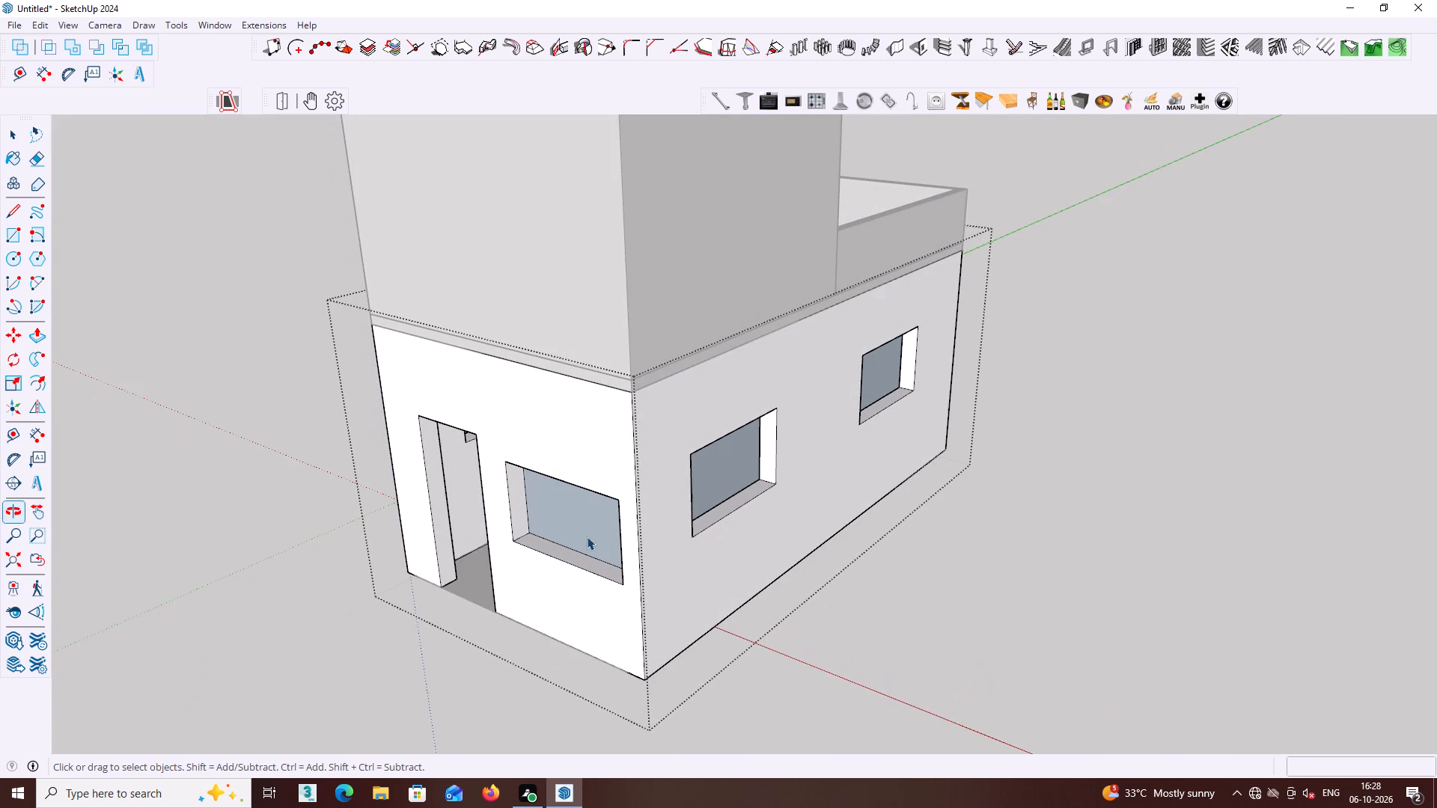
pyautogui.click(593, 532)
pyautogui.press('Delete')
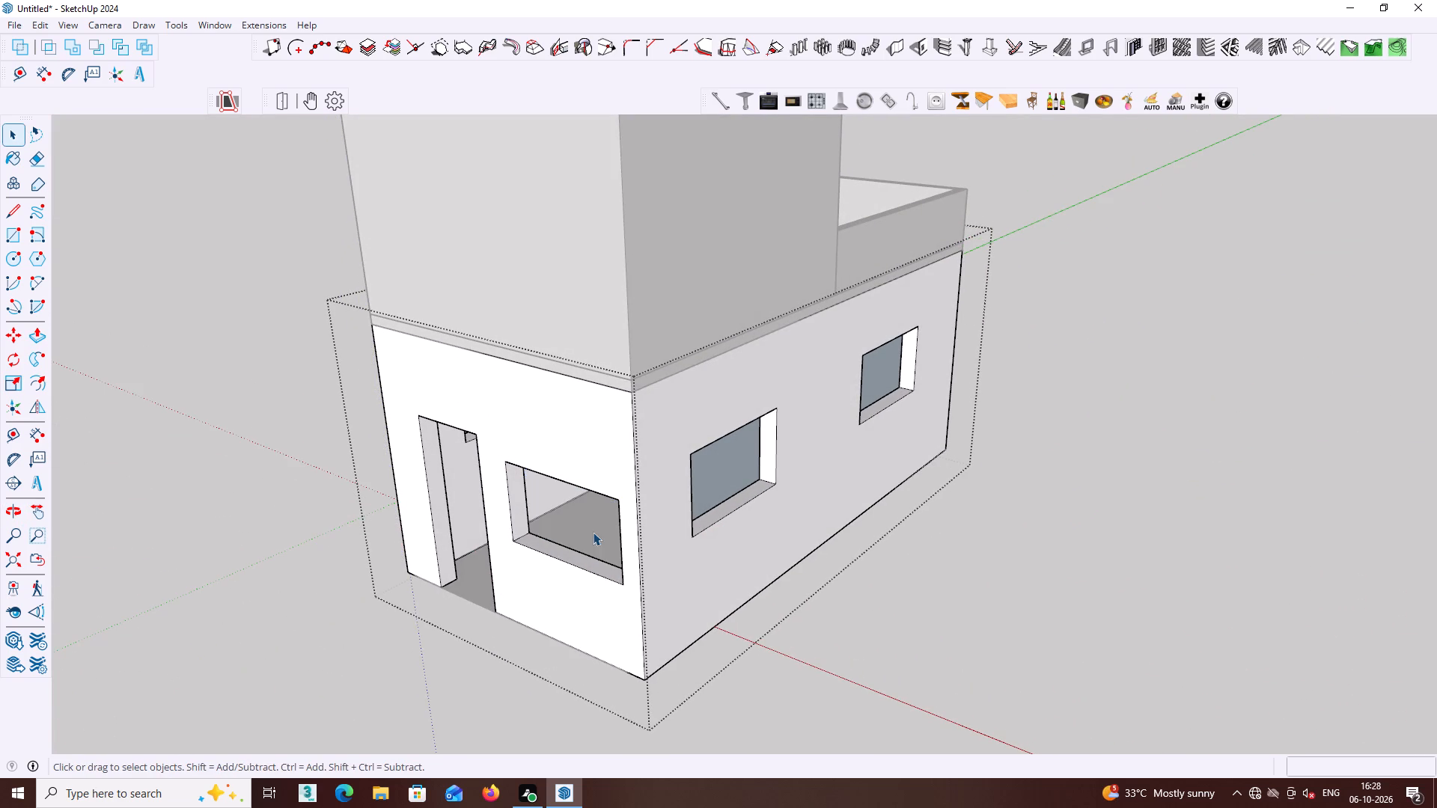
# Check the extent of the redrawn inner wall face and its window outlines through the front window, and close the walls group.
pyautogui.moveTo(724, 460); pyautogui.dragTo(736, 459, button='middle')
pyautogui.middleClick(525, 594)
pyautogui.moveTo(569, 615); pyautogui.dragTo(1367, 521, button='middle')
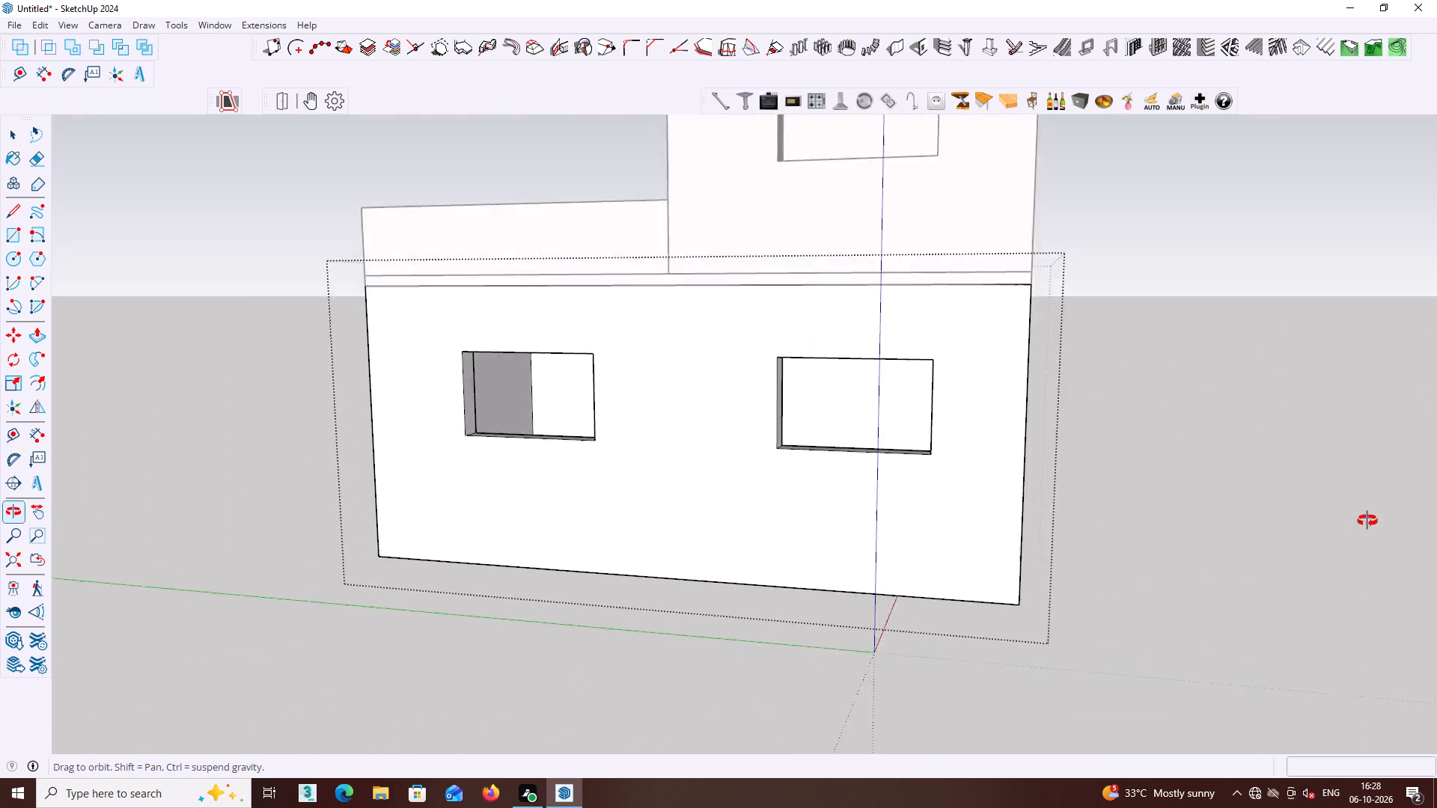
pyautogui.moveTo(1367, 521); pyautogui.dragTo(1132, 474, button='middle')
pyautogui.moveTo(1128, 472); pyautogui.dragTo(881, 453, button='middle')
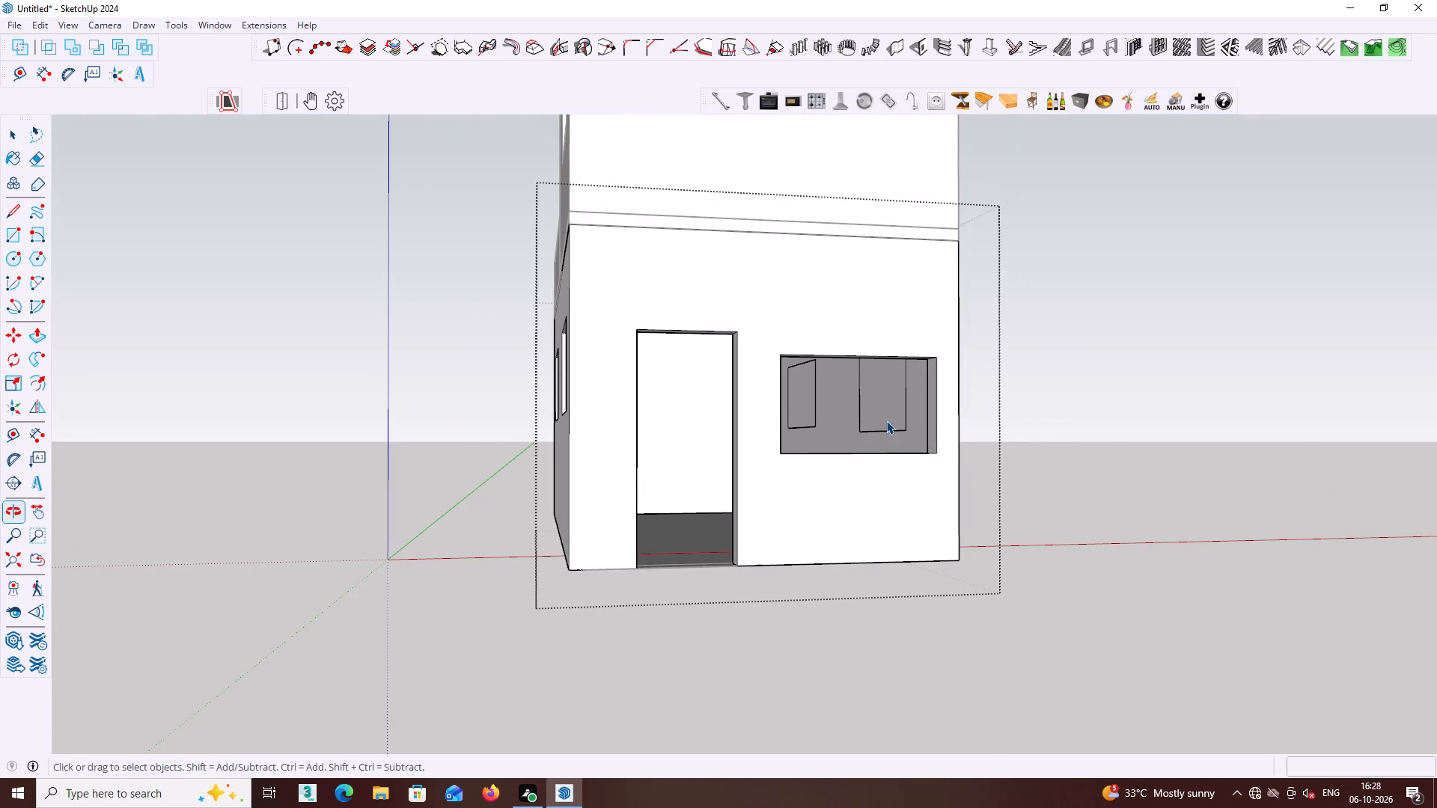
pyautogui.click(888, 411)
pyautogui.doubleClick(888, 411)
pyautogui.doubleClick(889, 417)
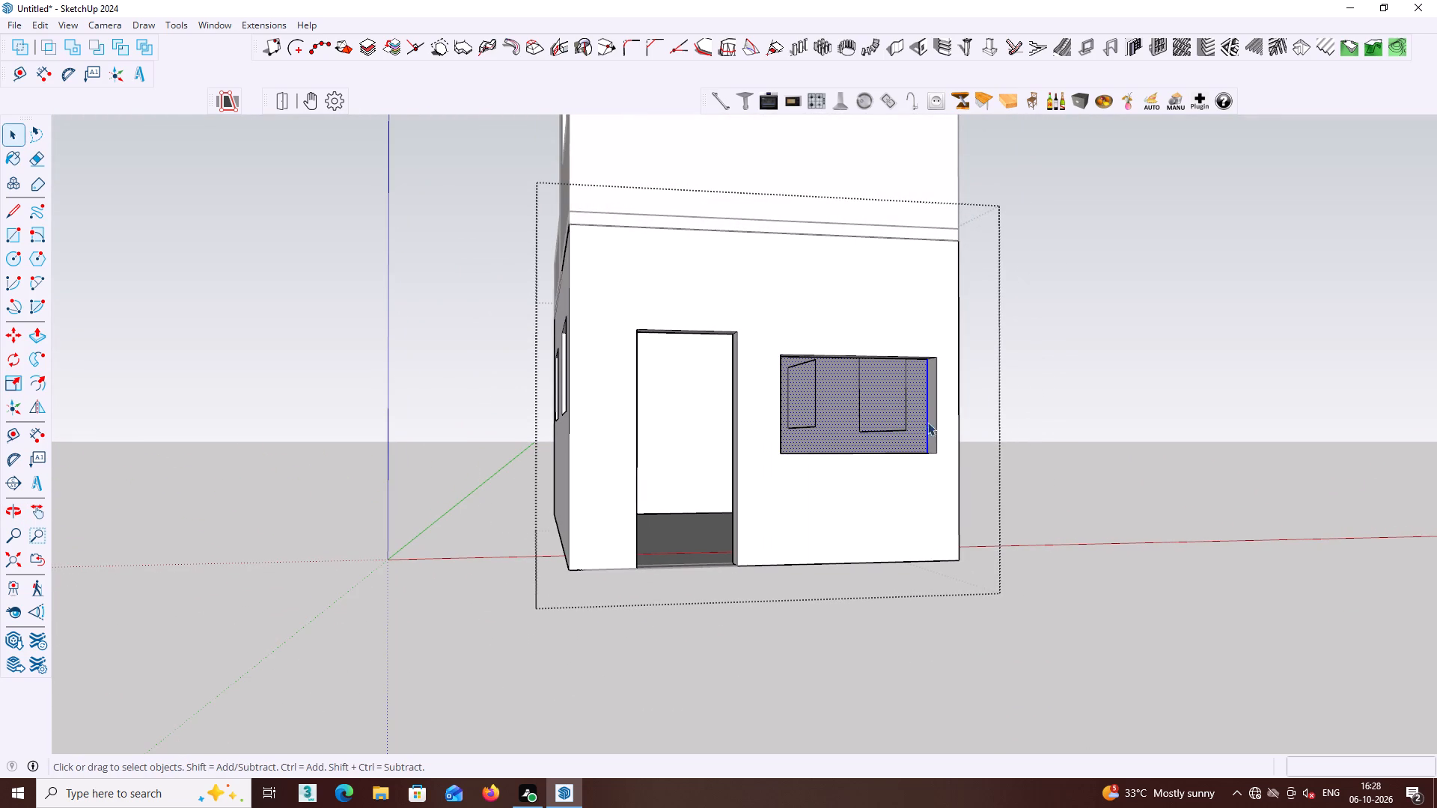
pyautogui.moveTo(929, 420); pyautogui.dragTo(491, 484, button='middle')
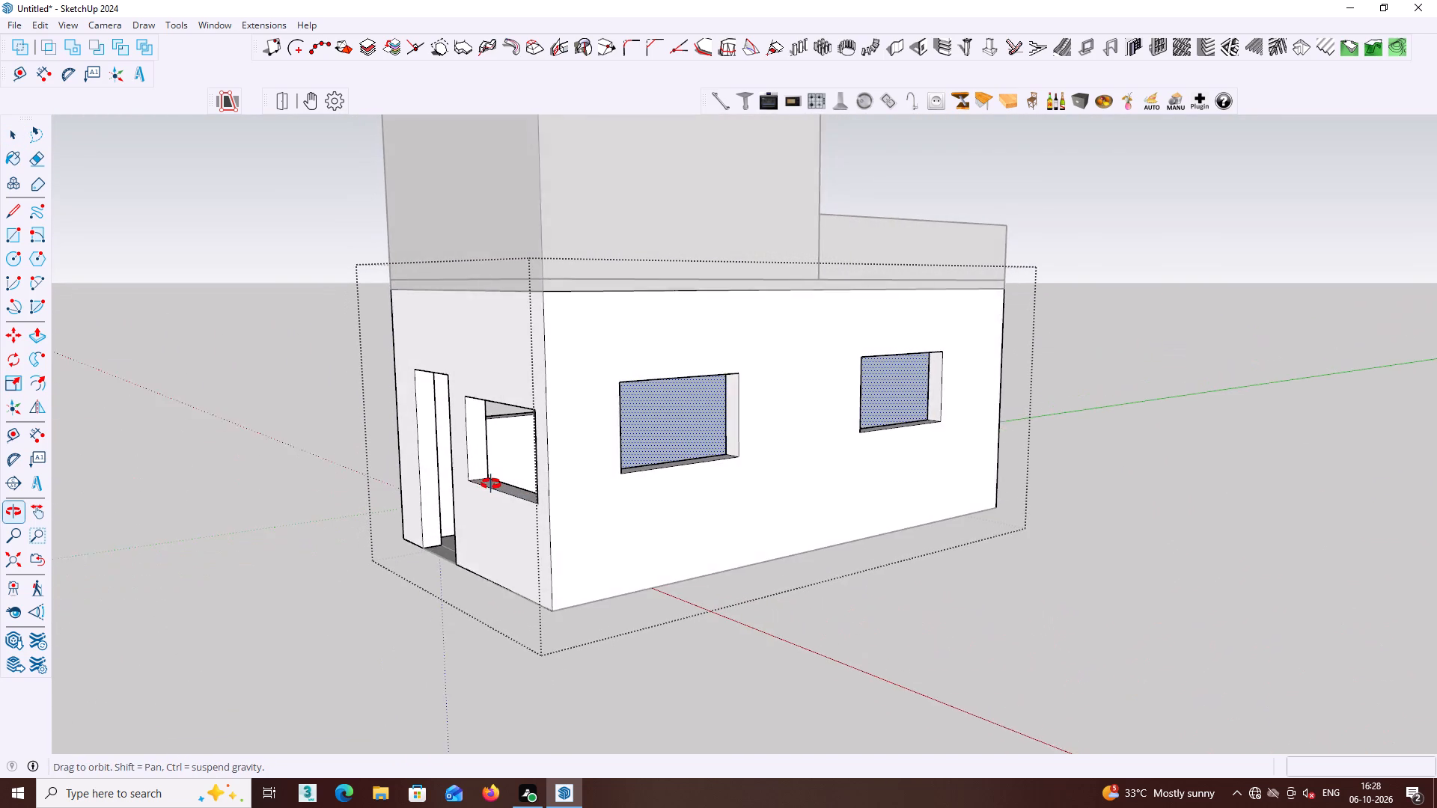
pyautogui.moveTo(491, 484); pyautogui.dragTo(1078, 477, button='middle')
pyautogui.scroll(1, 960, 426)
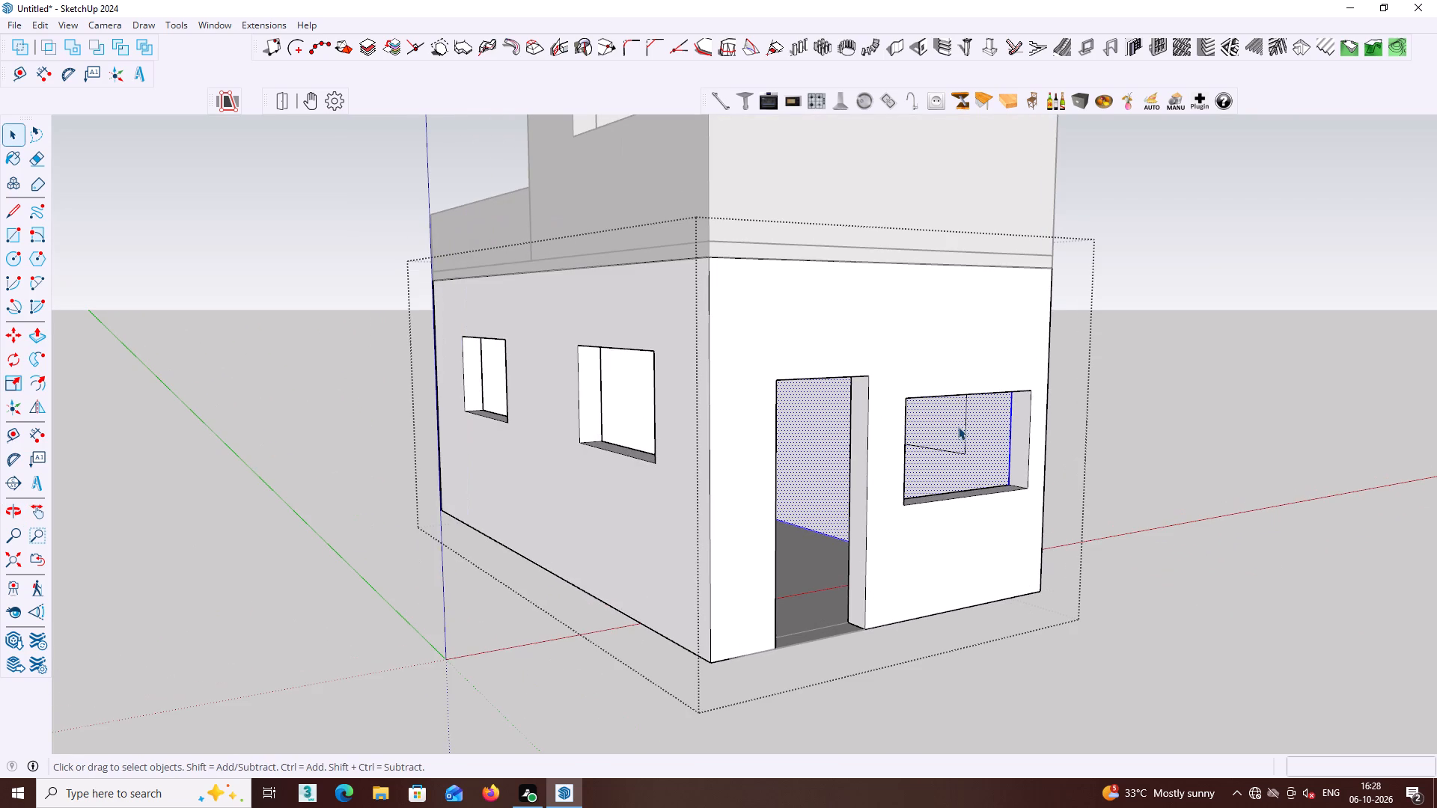
pyautogui.tripleClick(956, 426)
pyautogui.doubleClick(956, 426)
pyautogui.click(1185, 484)
pyautogui.scroll(-1, 1165, 482)
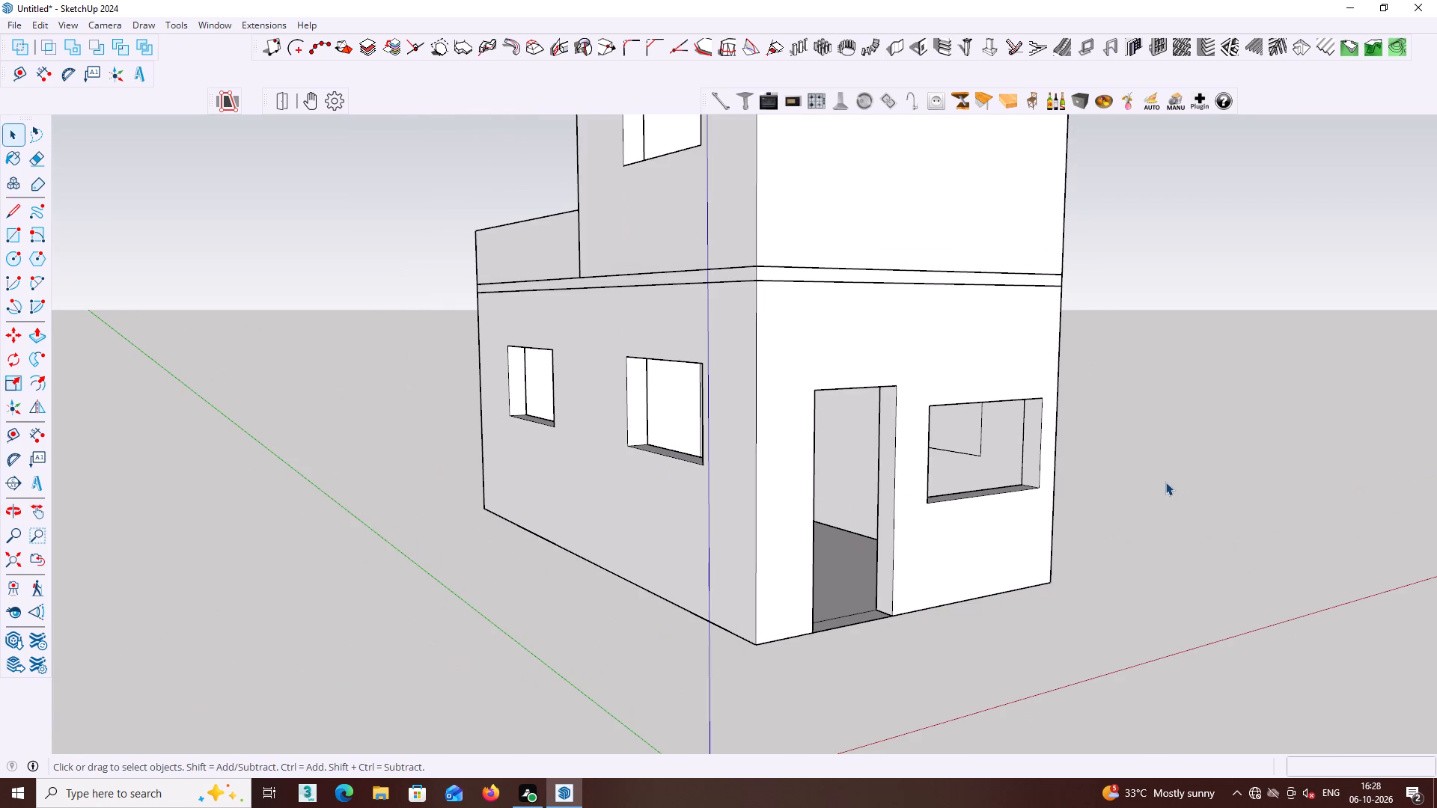
pyautogui.hotkey('ctrl', 'z')
pyautogui.moveTo(1011, 492); pyautogui.dragTo(921, 497, button='middle')
pyautogui.moveTo(1042, 492); pyautogui.dragTo(912, 496, button='middle')
pyautogui.scroll(4, 915, 474)
pyautogui.click(890, 467)
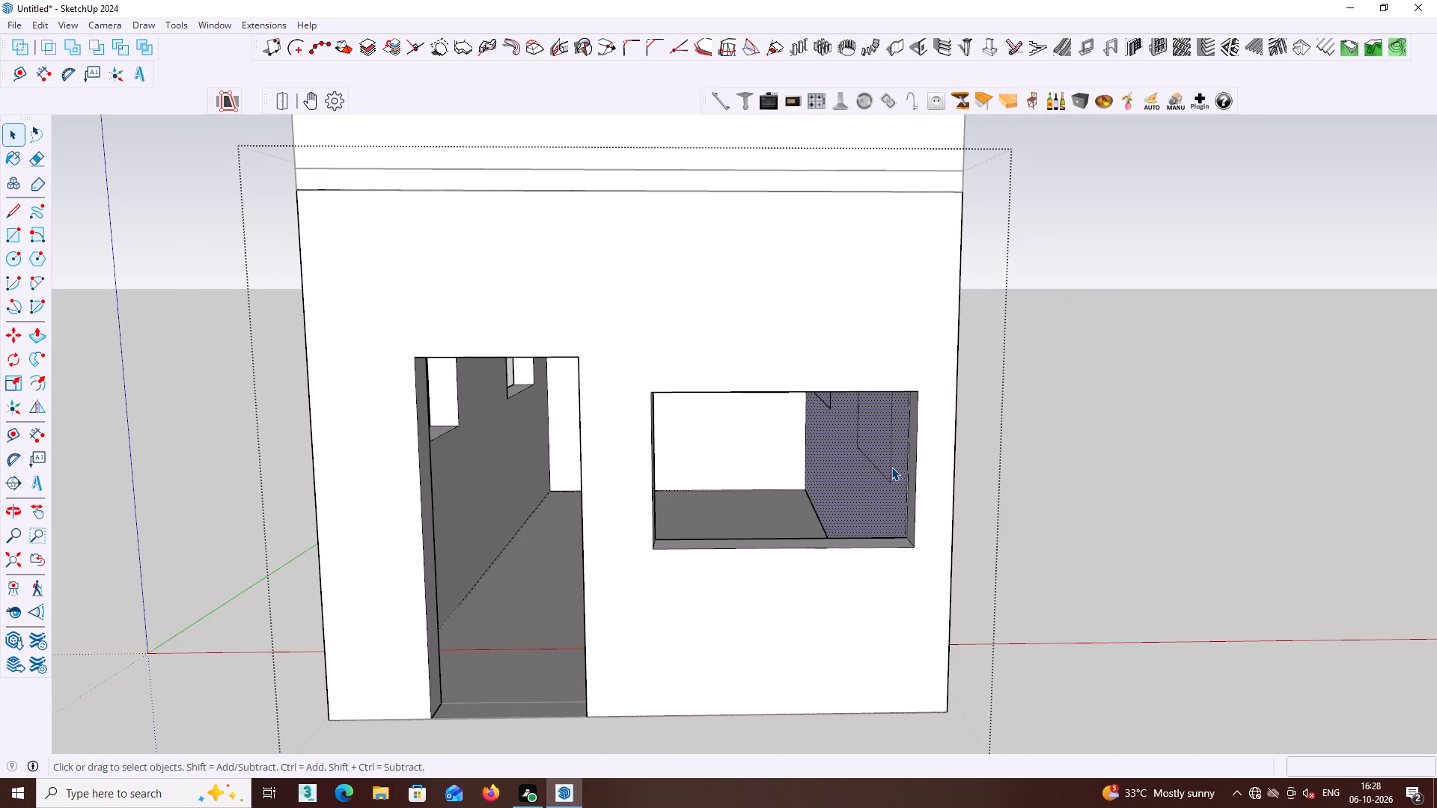
pyautogui.click(1037, 462)
pyautogui.moveTo(1025, 467); pyautogui.dragTo(706, 501, button='middle')
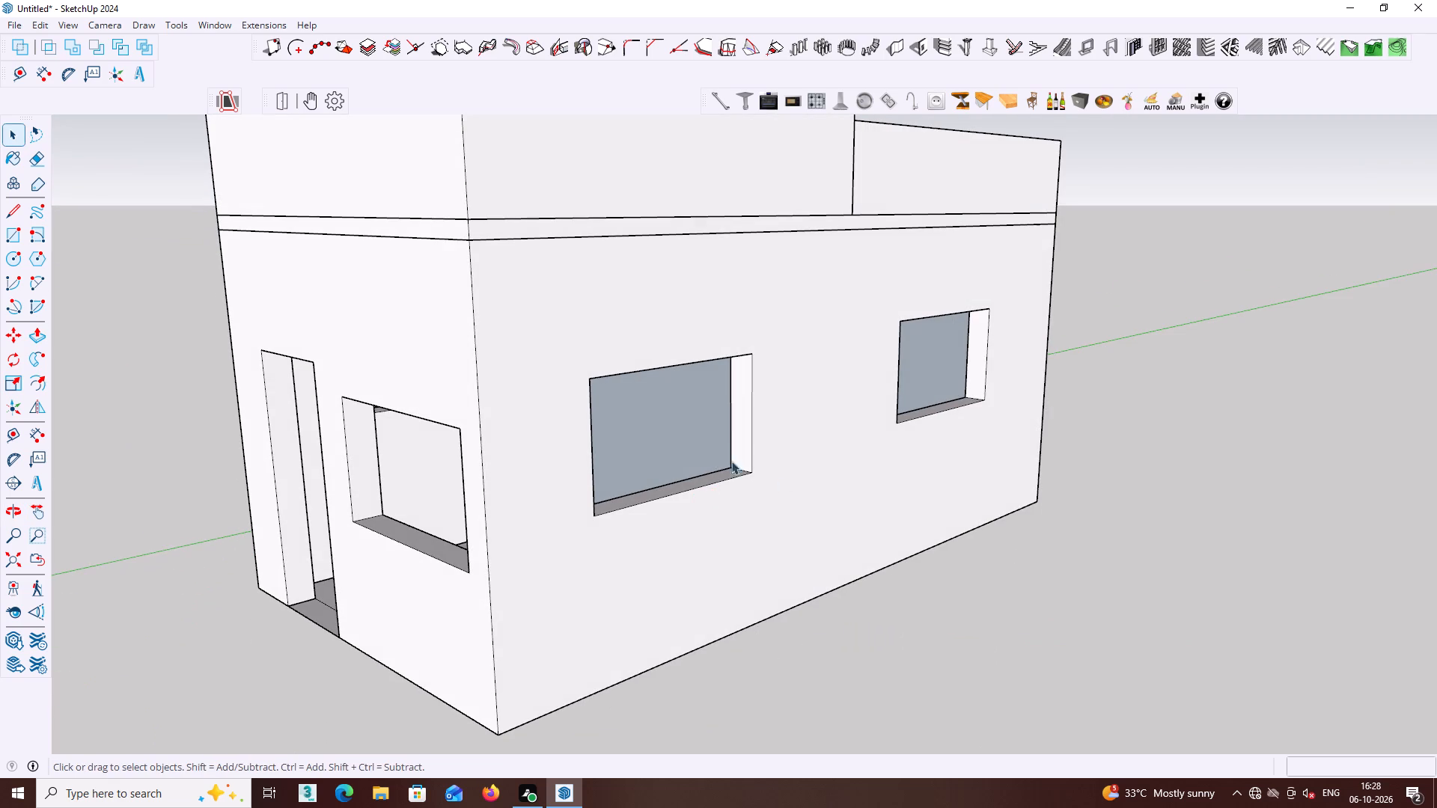
# Open the ground-floor walls group and delete the inner wall face closing the two long-side window openings.
pyautogui.click(703, 446)
pyautogui.tripleClick(716, 453)
pyautogui.click(714, 450)
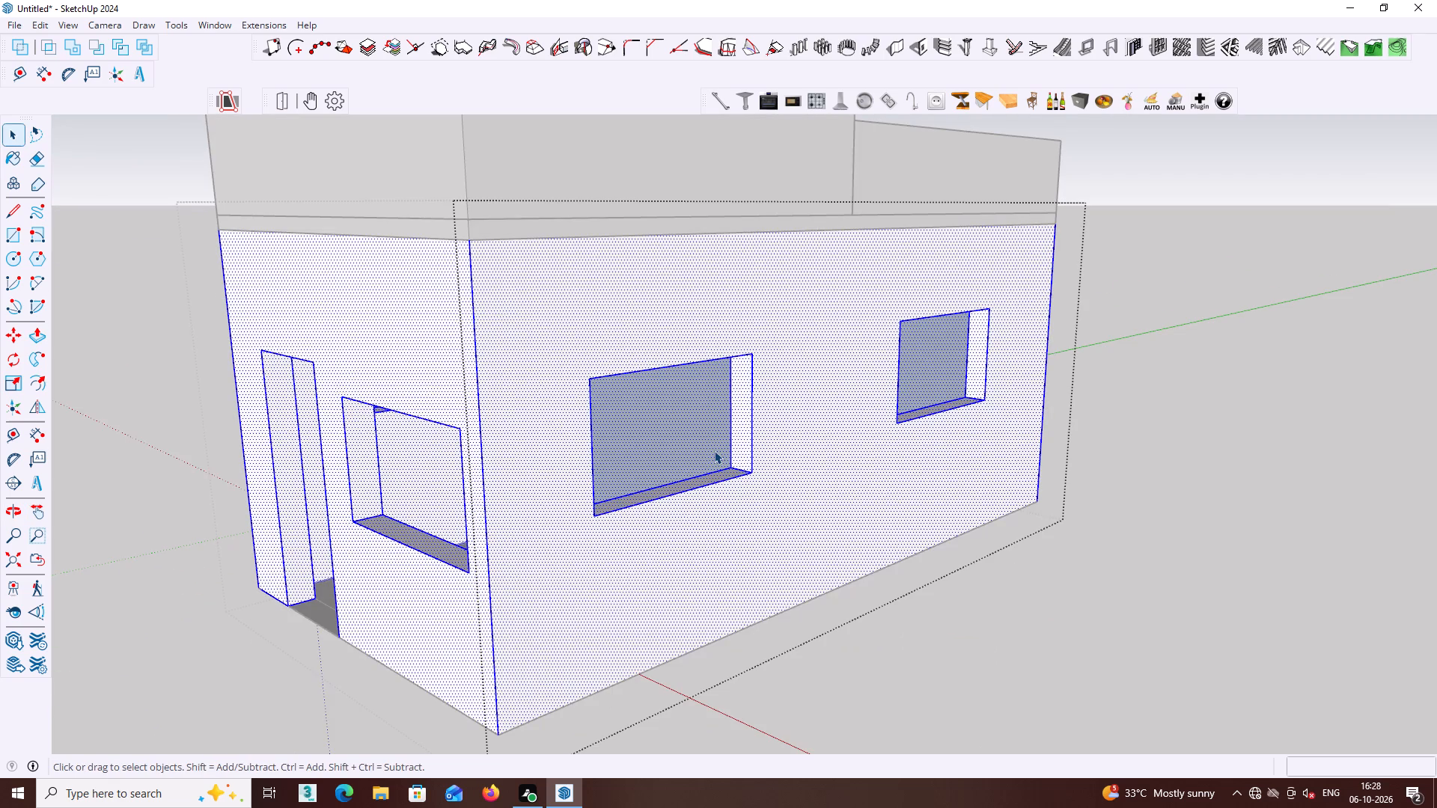
pyautogui.doubleClick(714, 448)
pyautogui.doubleClick(691, 450)
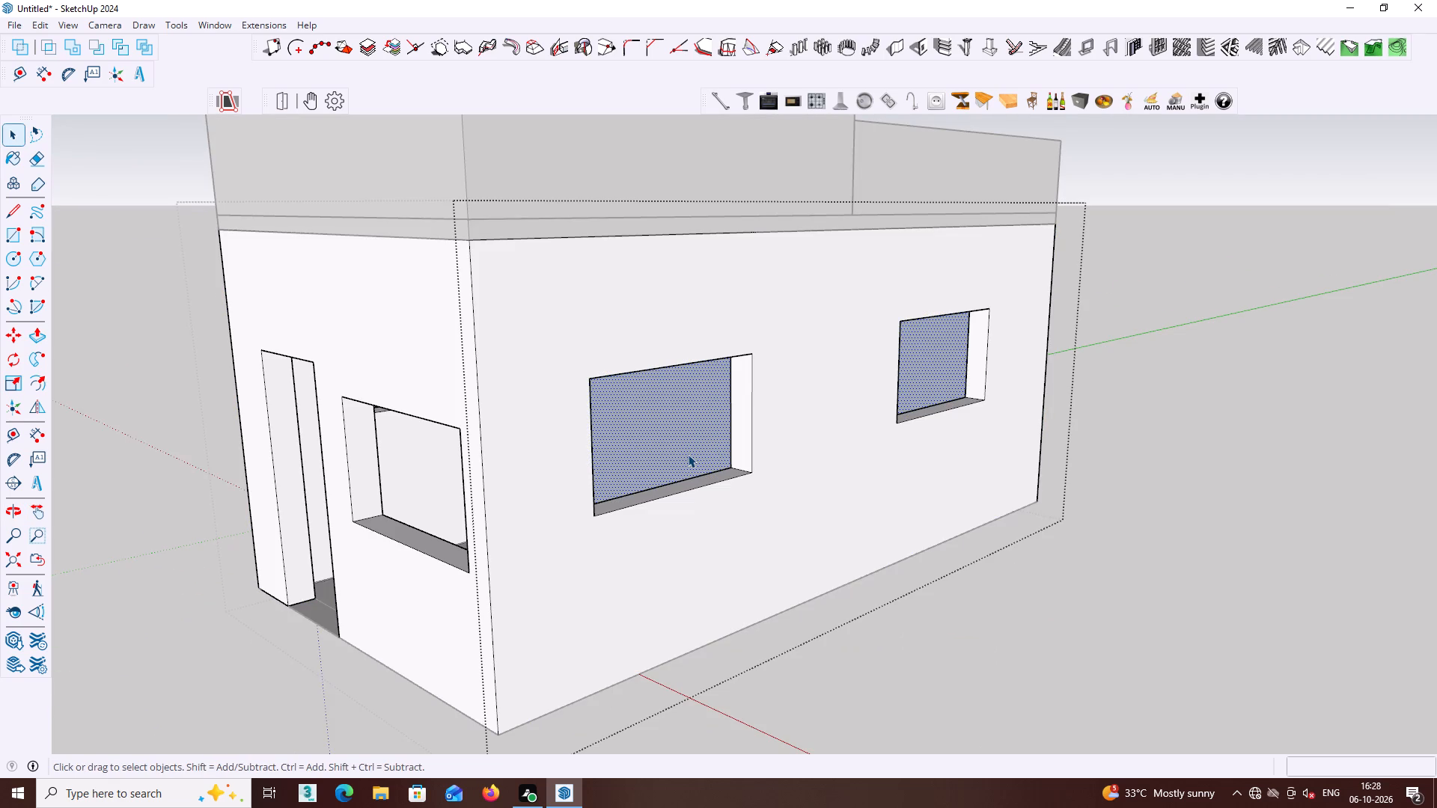
pyautogui.press('Delete')
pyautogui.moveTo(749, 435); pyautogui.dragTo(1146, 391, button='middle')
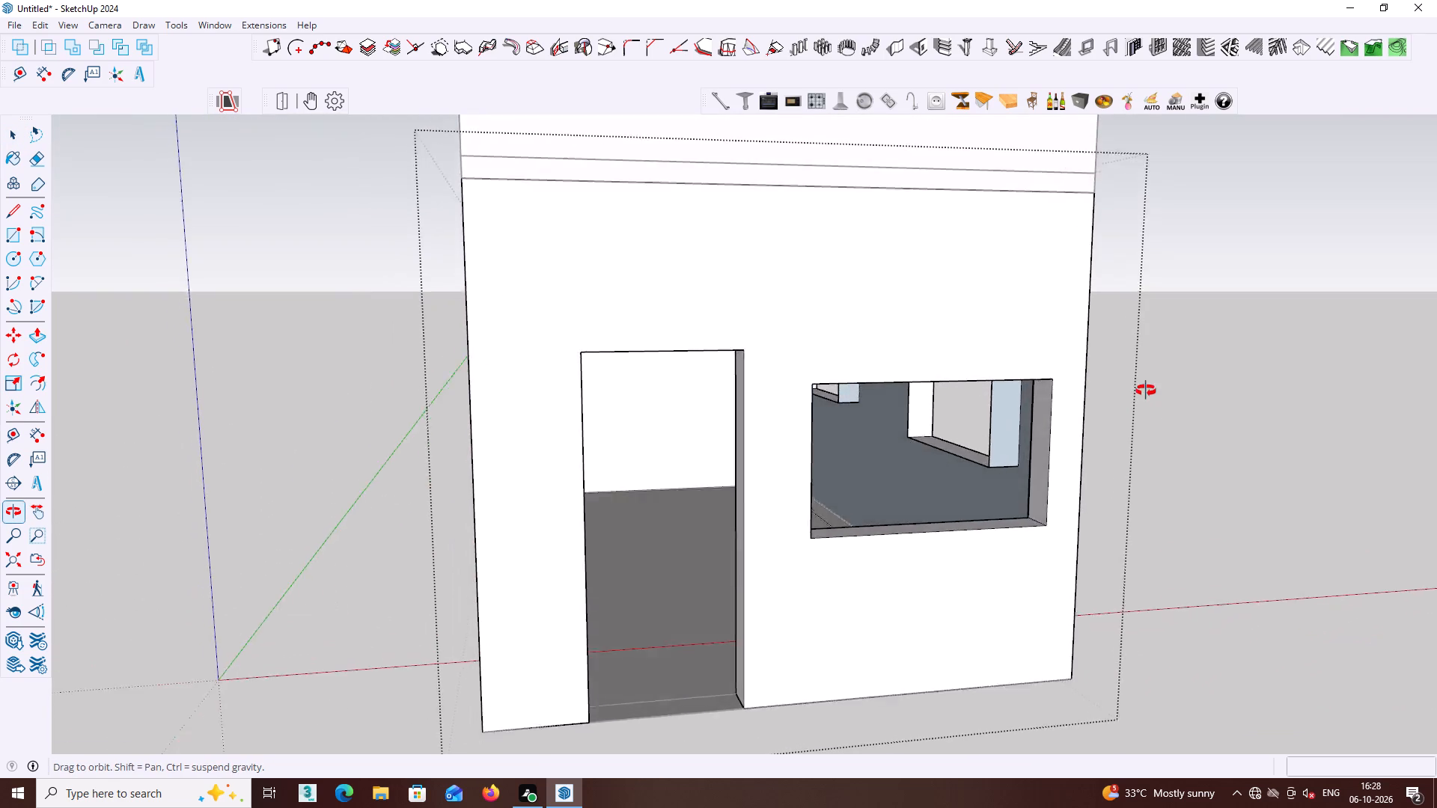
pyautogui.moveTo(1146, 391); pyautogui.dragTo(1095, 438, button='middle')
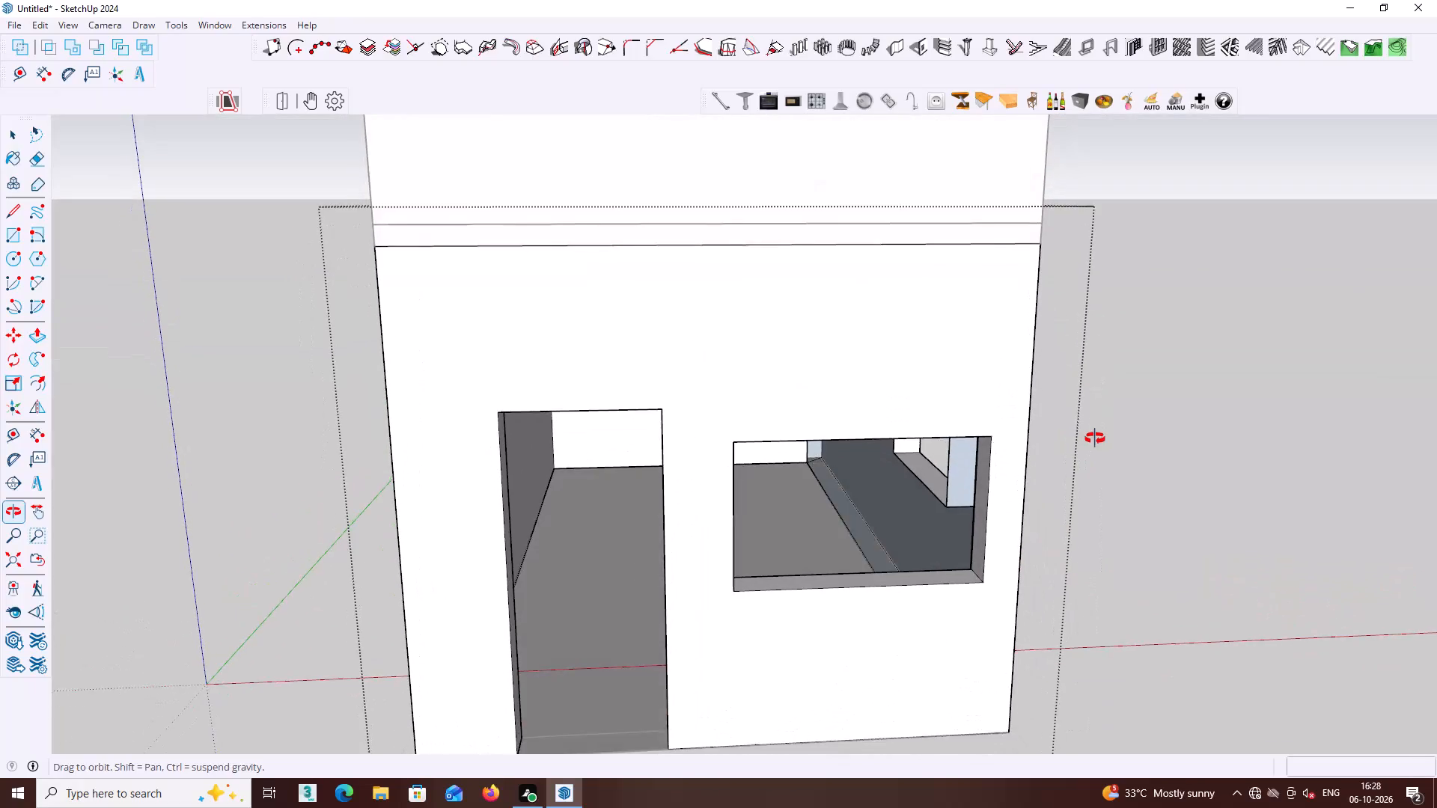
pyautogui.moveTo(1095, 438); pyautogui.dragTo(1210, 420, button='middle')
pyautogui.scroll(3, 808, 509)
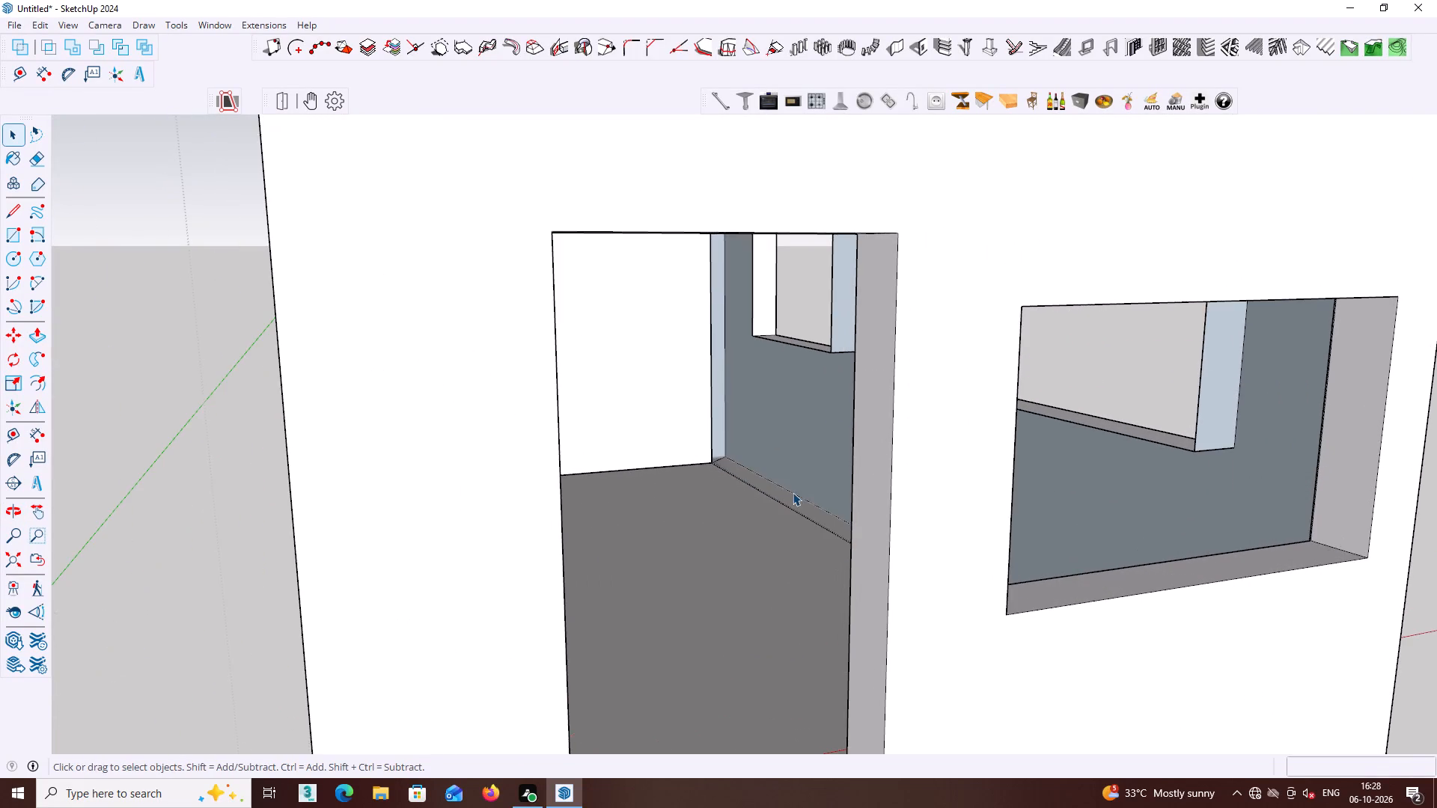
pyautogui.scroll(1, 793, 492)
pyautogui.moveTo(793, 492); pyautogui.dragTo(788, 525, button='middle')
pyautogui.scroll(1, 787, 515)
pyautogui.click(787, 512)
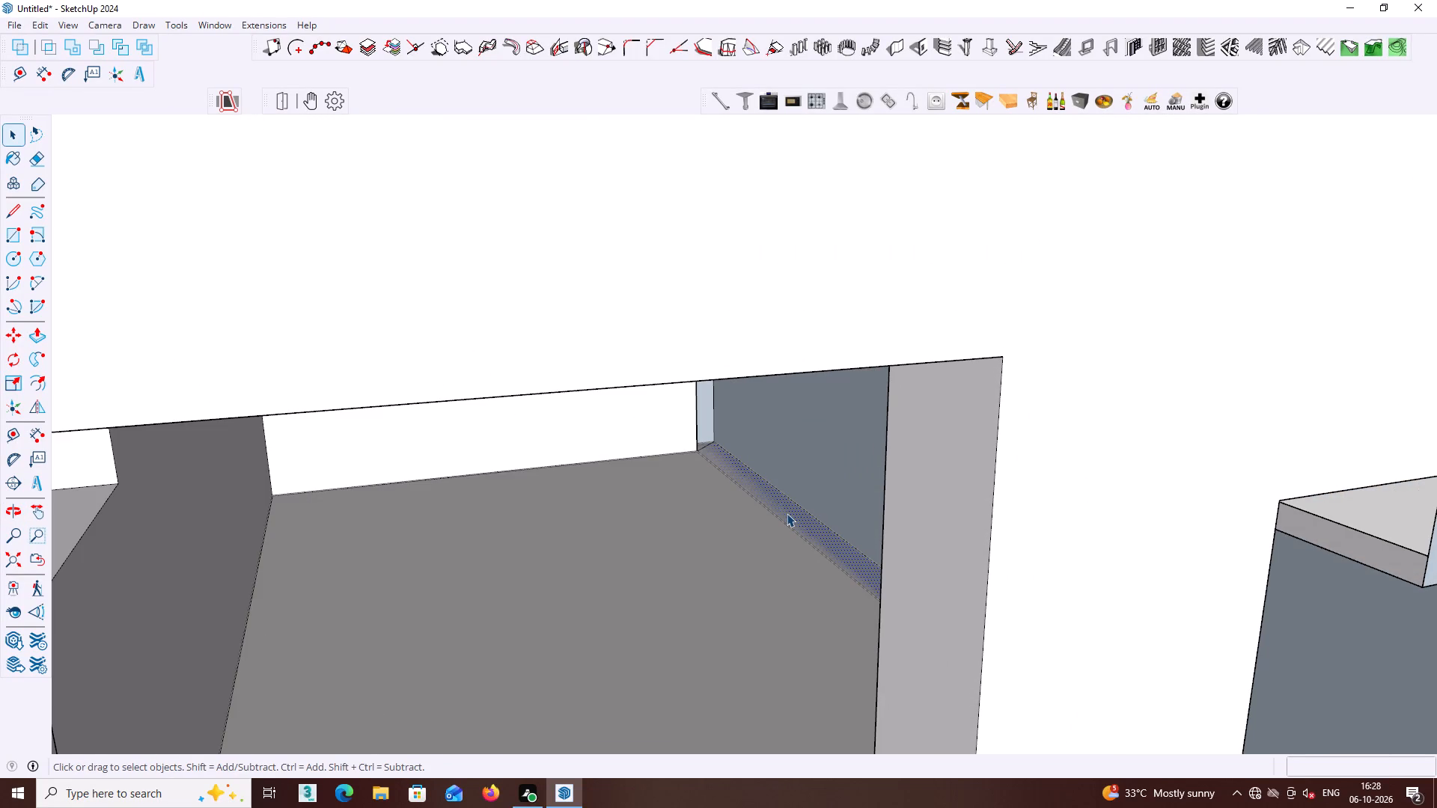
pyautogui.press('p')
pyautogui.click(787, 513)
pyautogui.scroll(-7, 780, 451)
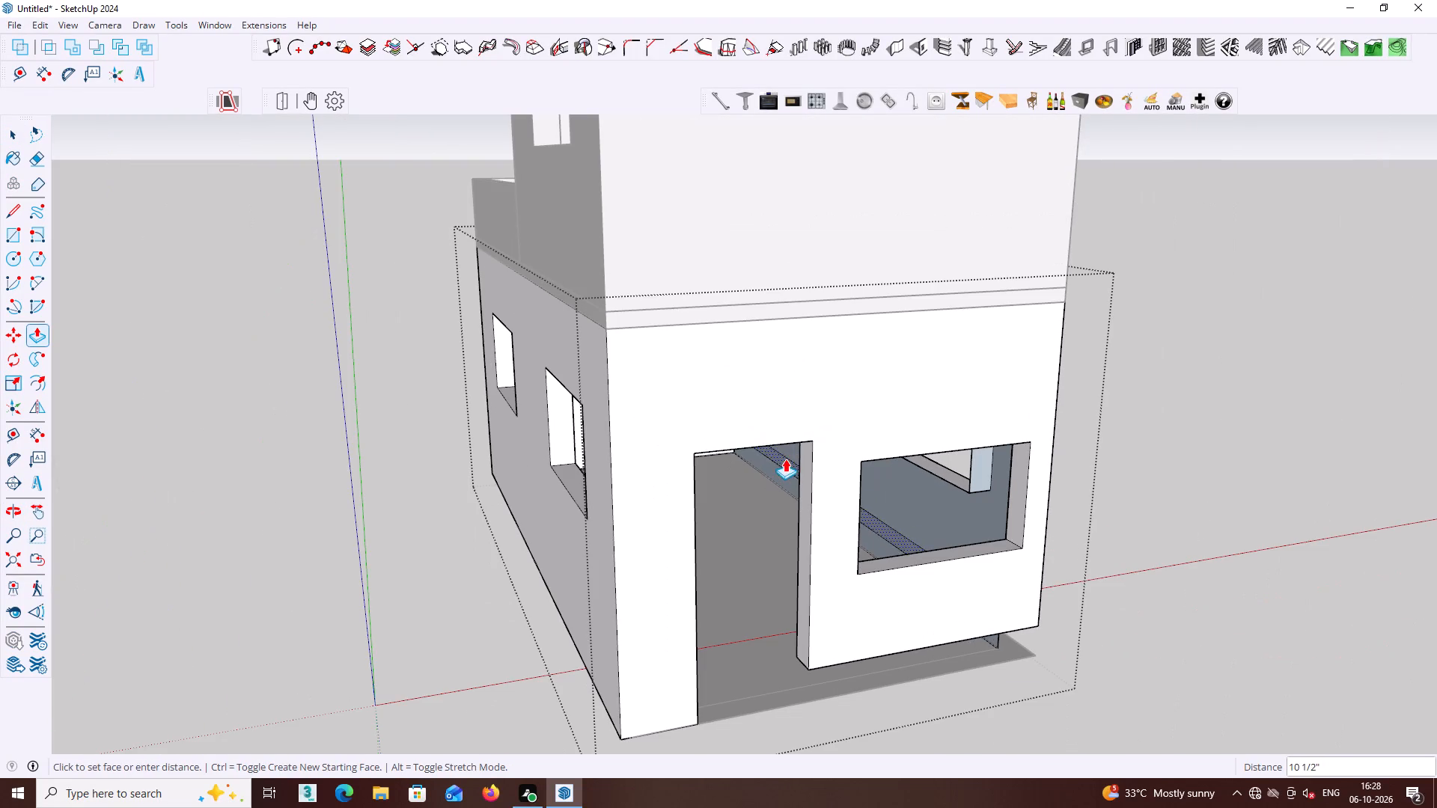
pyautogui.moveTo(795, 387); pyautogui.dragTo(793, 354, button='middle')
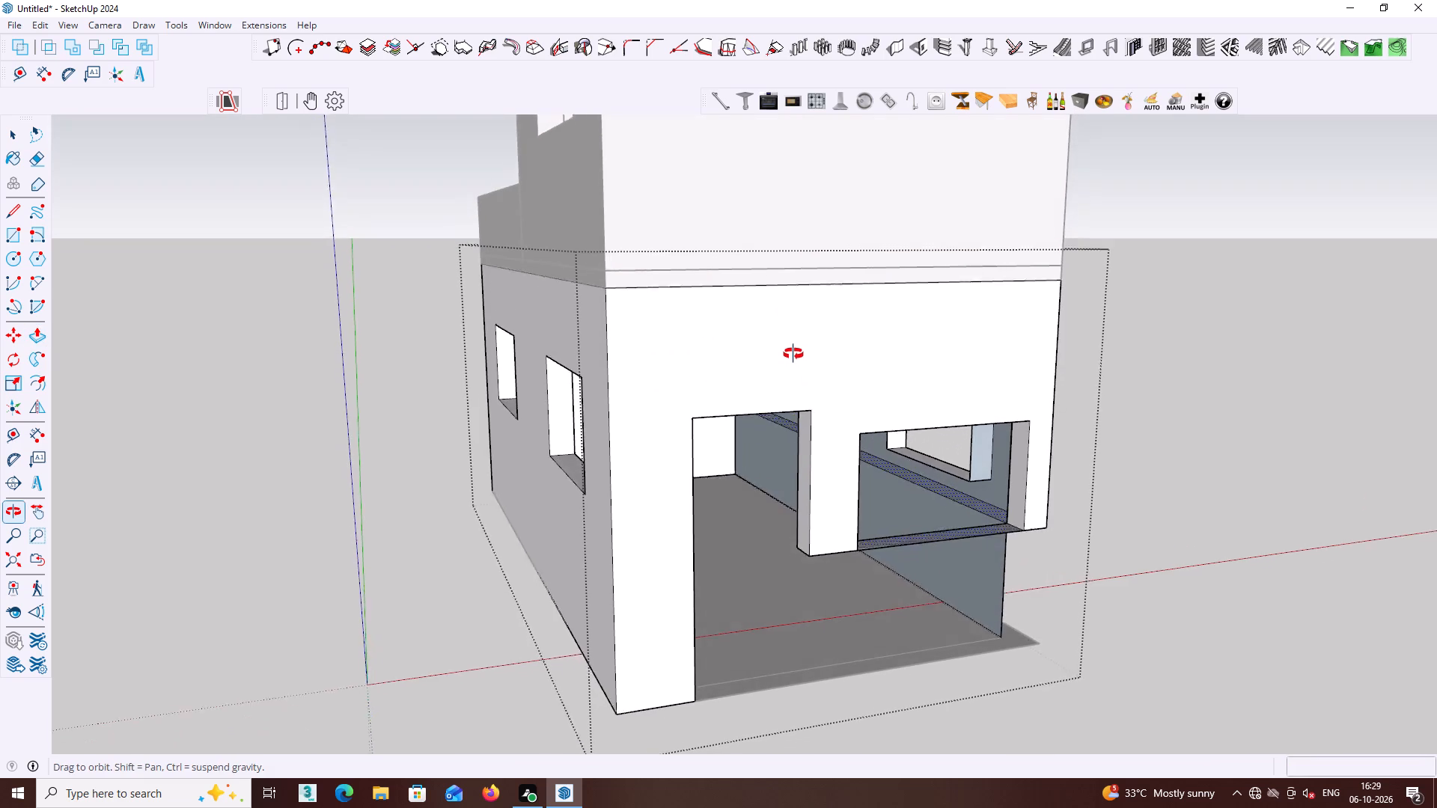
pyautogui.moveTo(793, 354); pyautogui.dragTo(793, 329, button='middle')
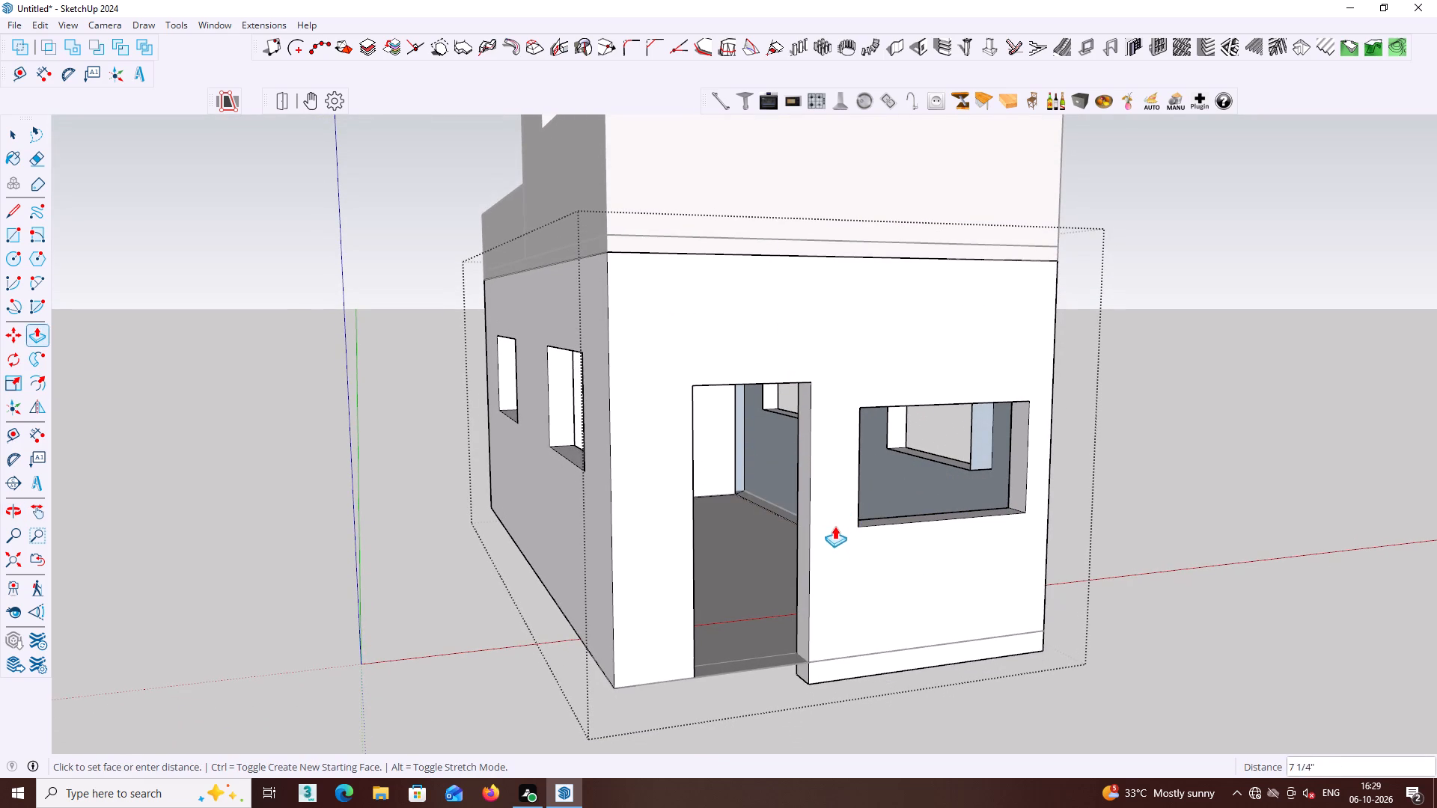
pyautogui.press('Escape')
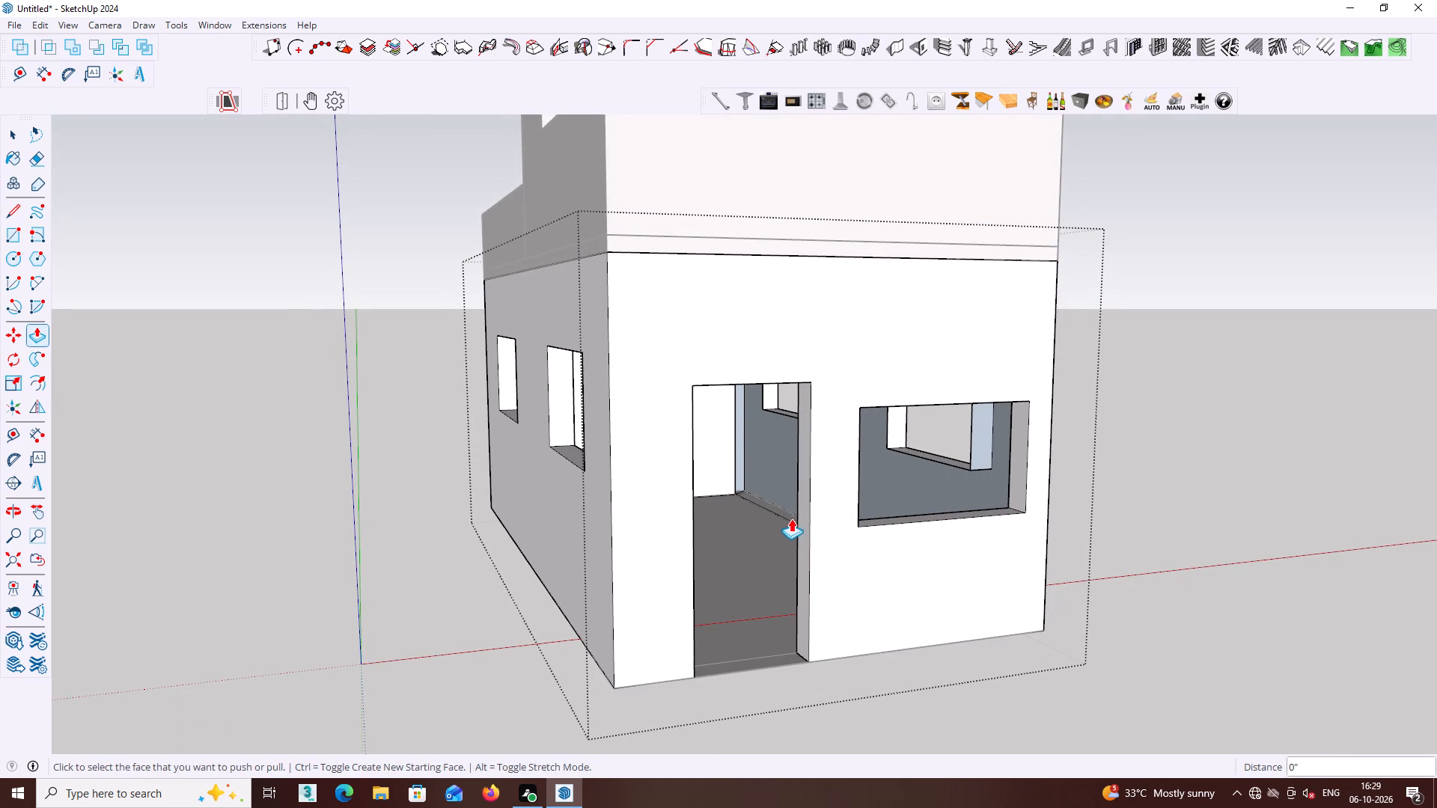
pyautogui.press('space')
# Examine the inner long wall and the narrow strip along its base through the front window.
pyautogui.moveTo(787, 527); pyautogui.dragTo(1078, 611, button='middle')
pyautogui.scroll(7, 838, 501)
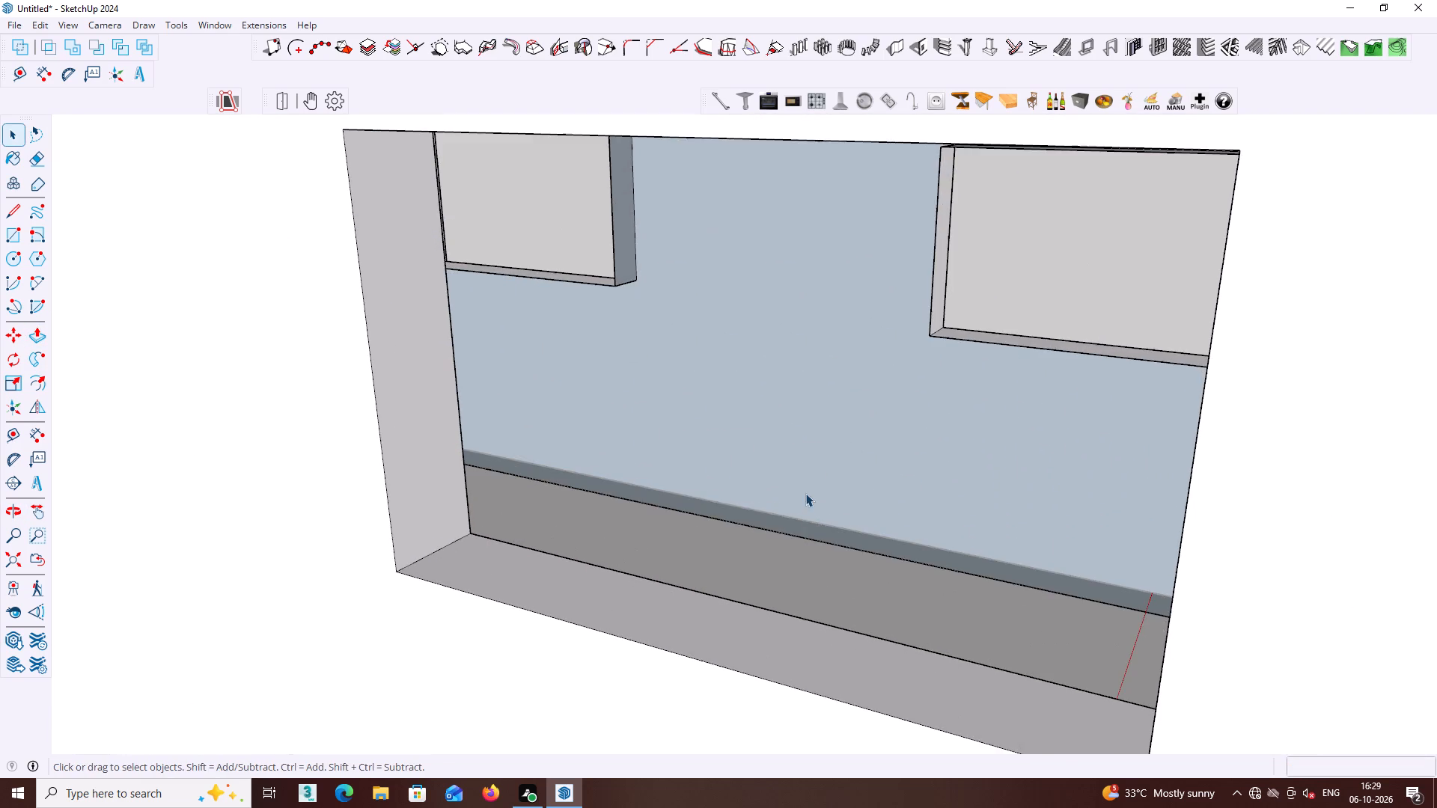
pyautogui.moveTo(811, 568); pyautogui.dragTo(811, 588, button='middle')
pyautogui.scroll(5, 829, 513)
pyautogui.moveTo(848, 555); pyautogui.dragTo(1008, 584, button='middle')
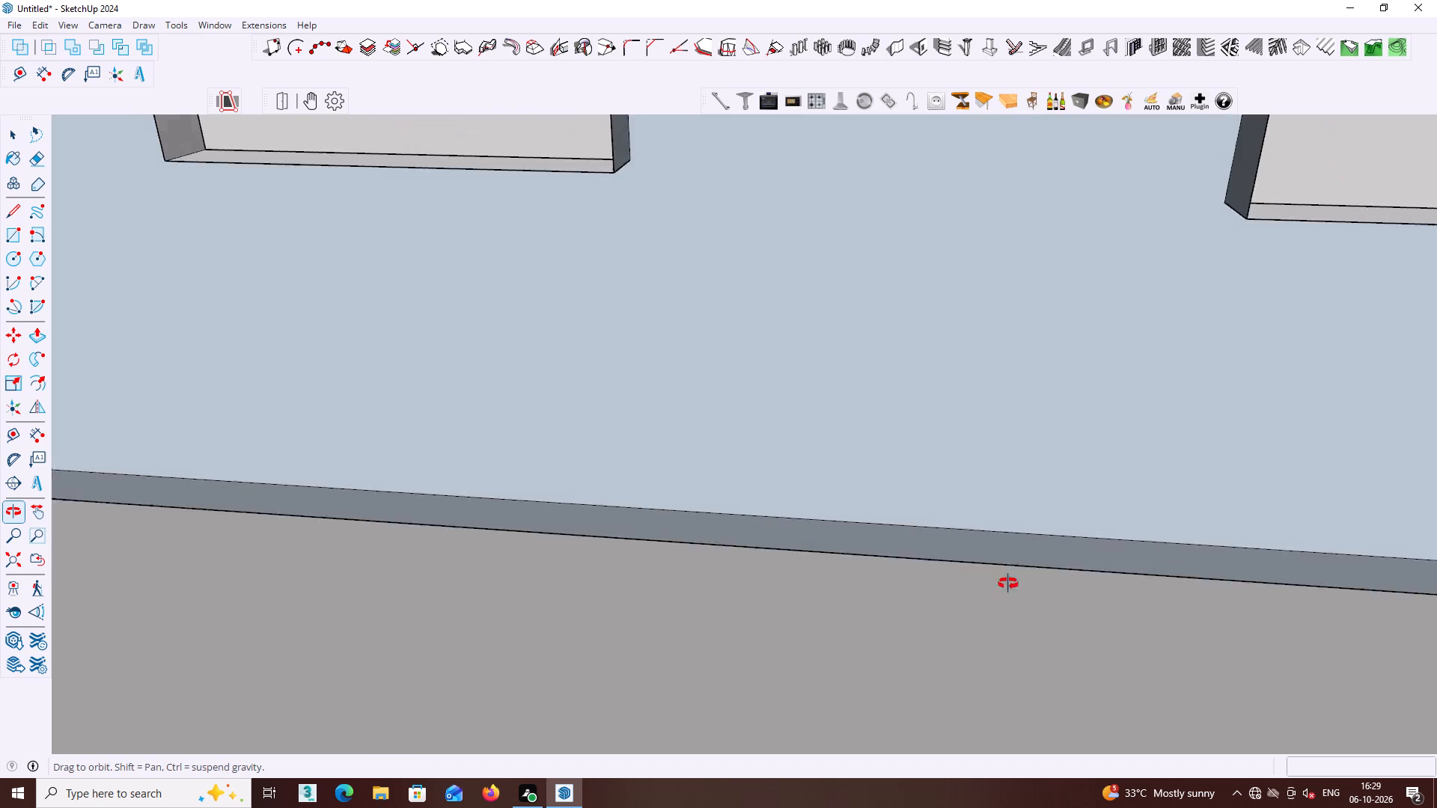
pyautogui.moveTo(1008, 584); pyautogui.dragTo(1299, 545, button='middle')
pyautogui.scroll(-16, 1174, 501)
pyautogui.moveTo(1094, 506); pyautogui.dragTo(1084, 524, button='middle')
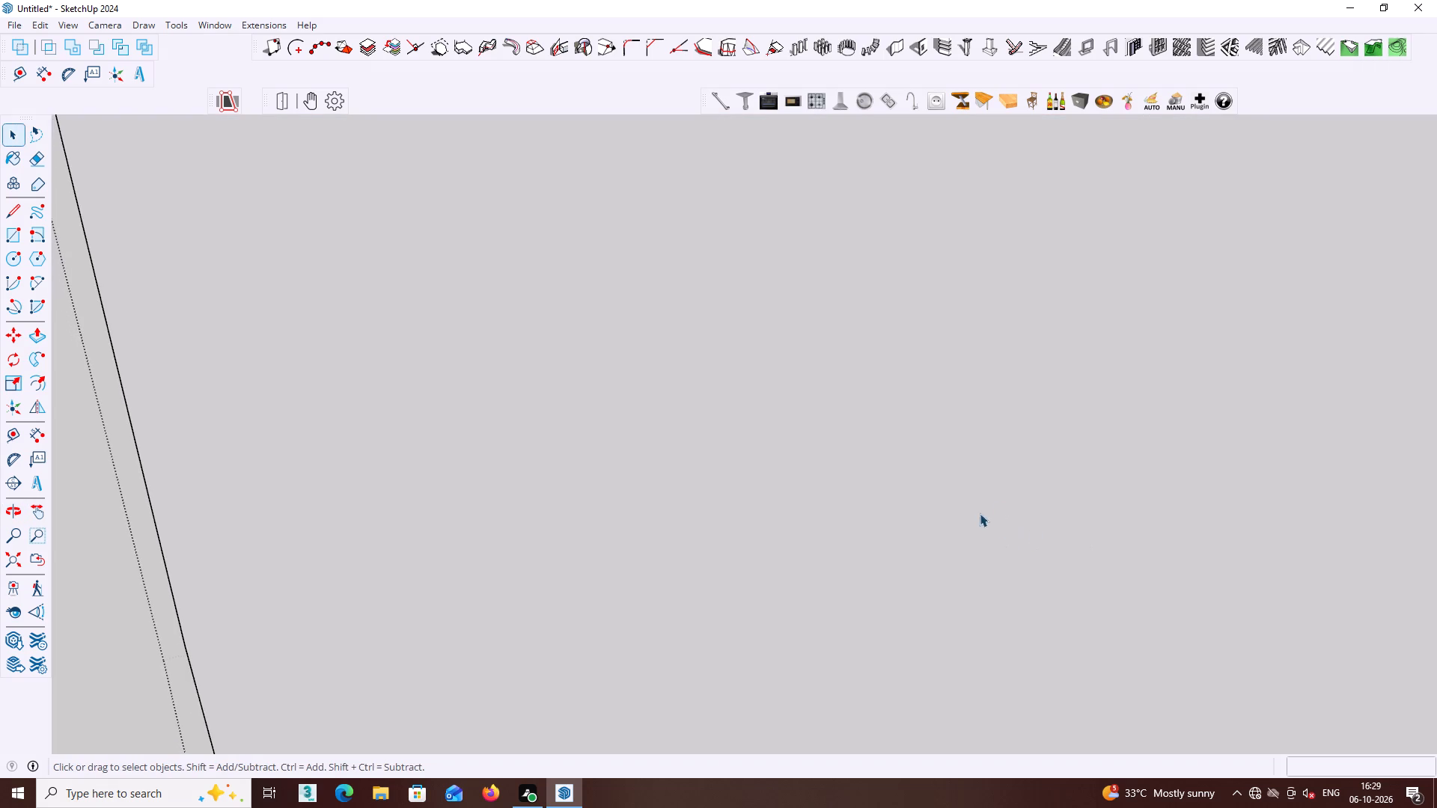
pyautogui.scroll(-2, 980, 513)
pyautogui.click(19, 556)
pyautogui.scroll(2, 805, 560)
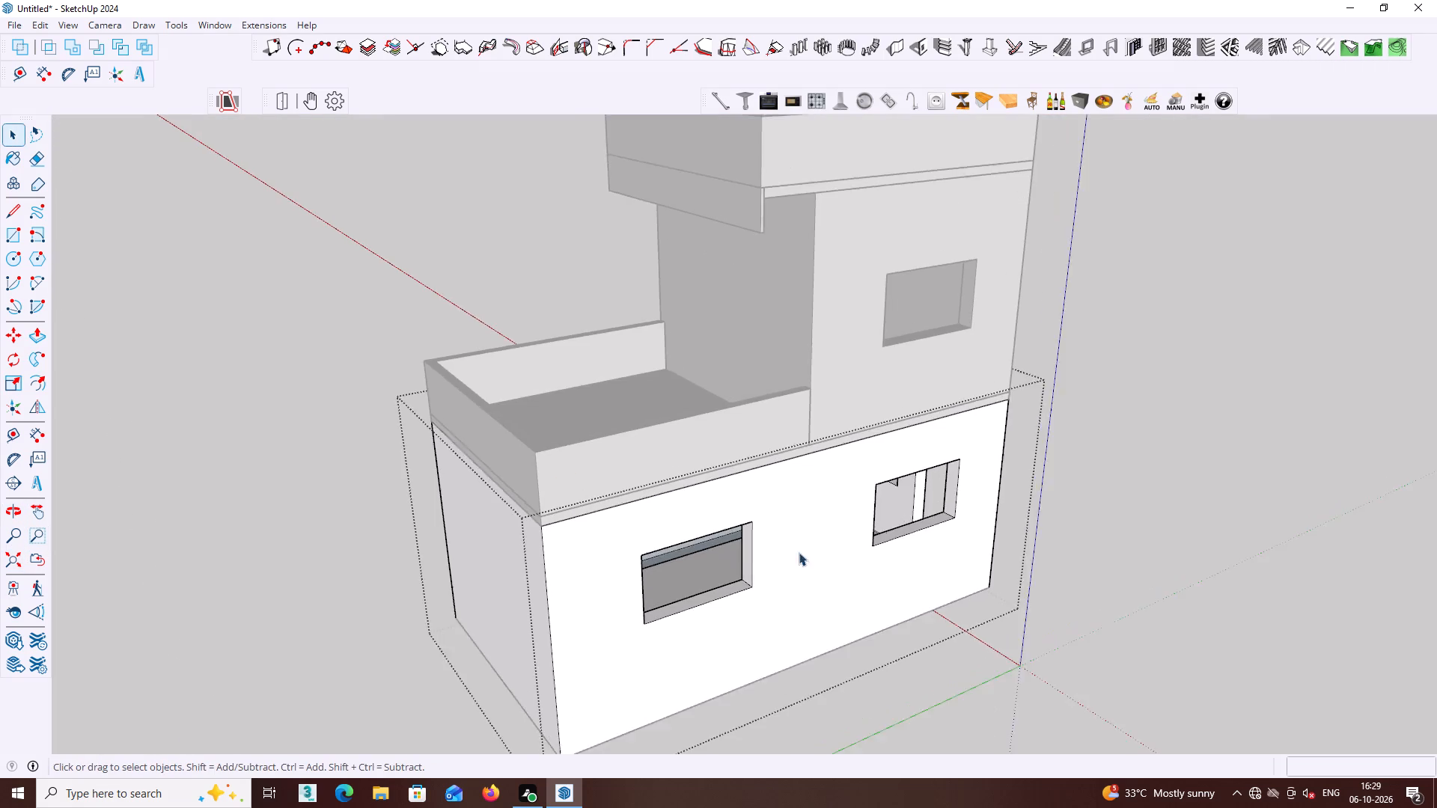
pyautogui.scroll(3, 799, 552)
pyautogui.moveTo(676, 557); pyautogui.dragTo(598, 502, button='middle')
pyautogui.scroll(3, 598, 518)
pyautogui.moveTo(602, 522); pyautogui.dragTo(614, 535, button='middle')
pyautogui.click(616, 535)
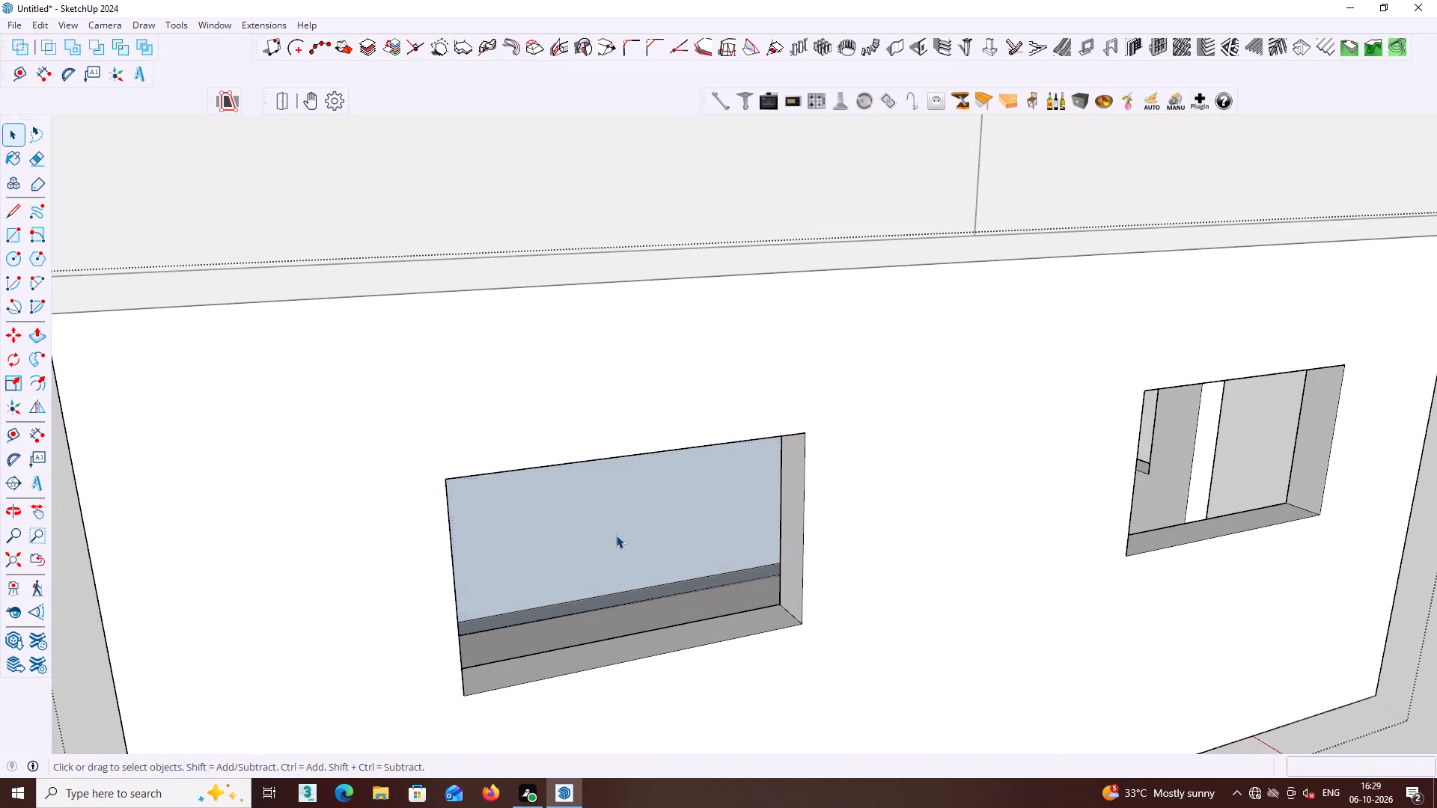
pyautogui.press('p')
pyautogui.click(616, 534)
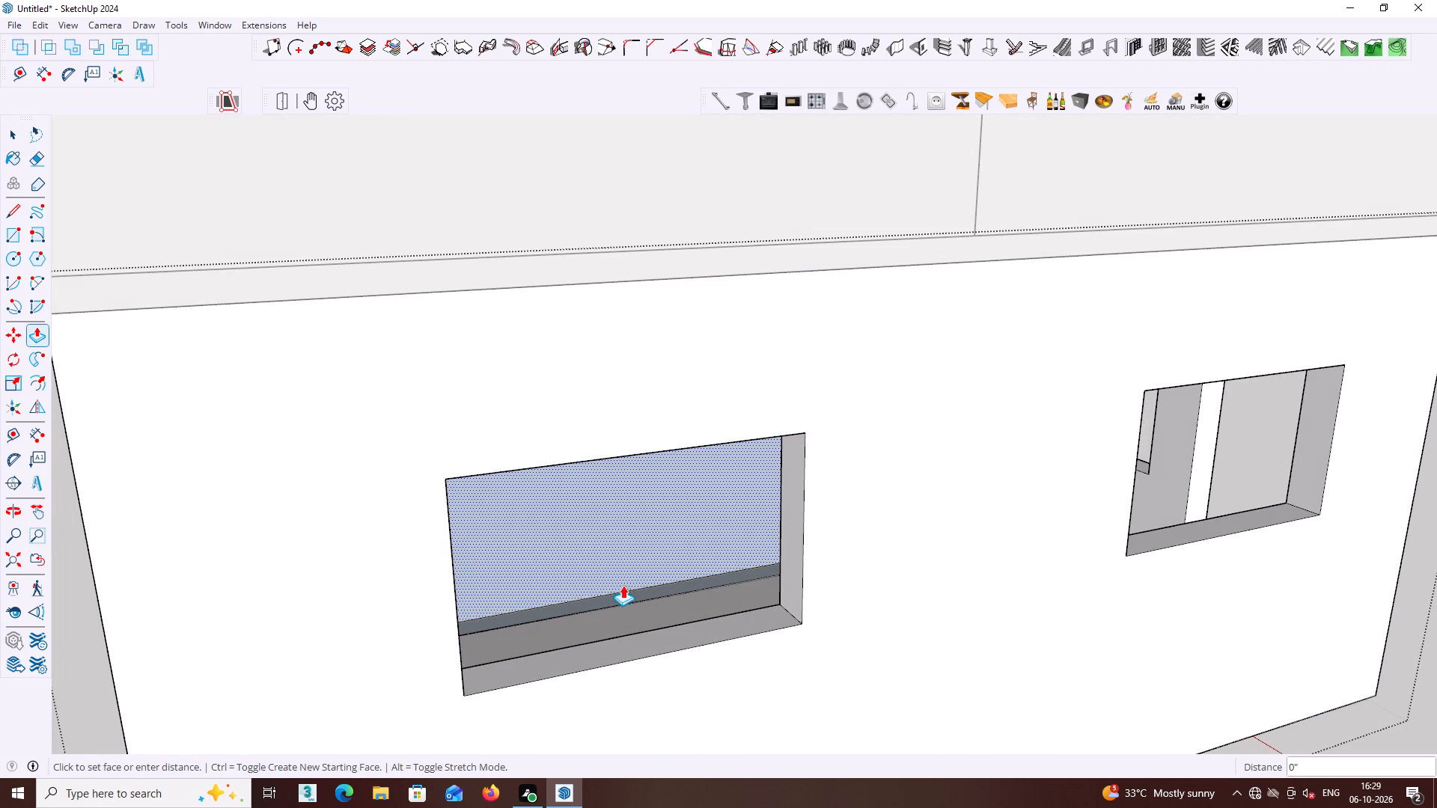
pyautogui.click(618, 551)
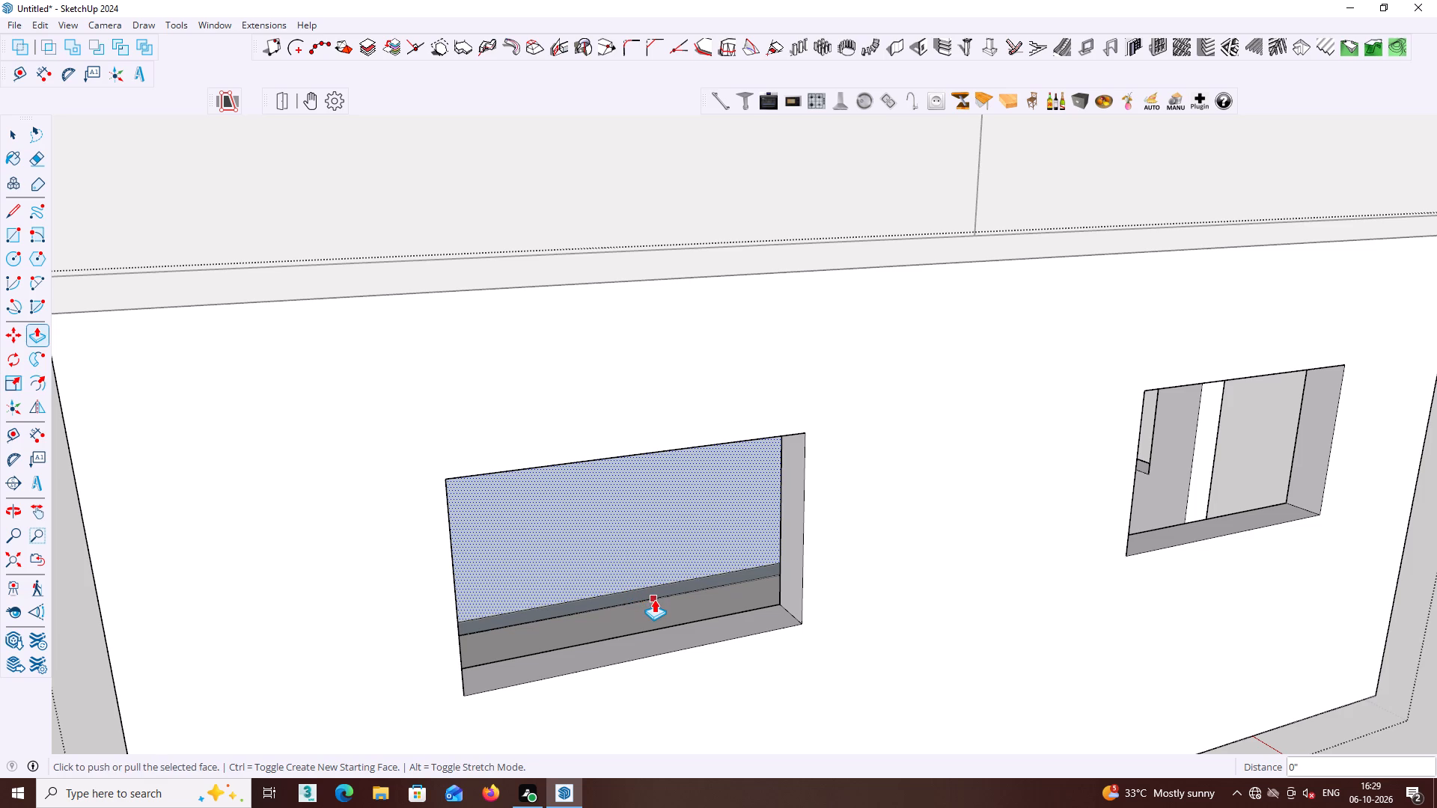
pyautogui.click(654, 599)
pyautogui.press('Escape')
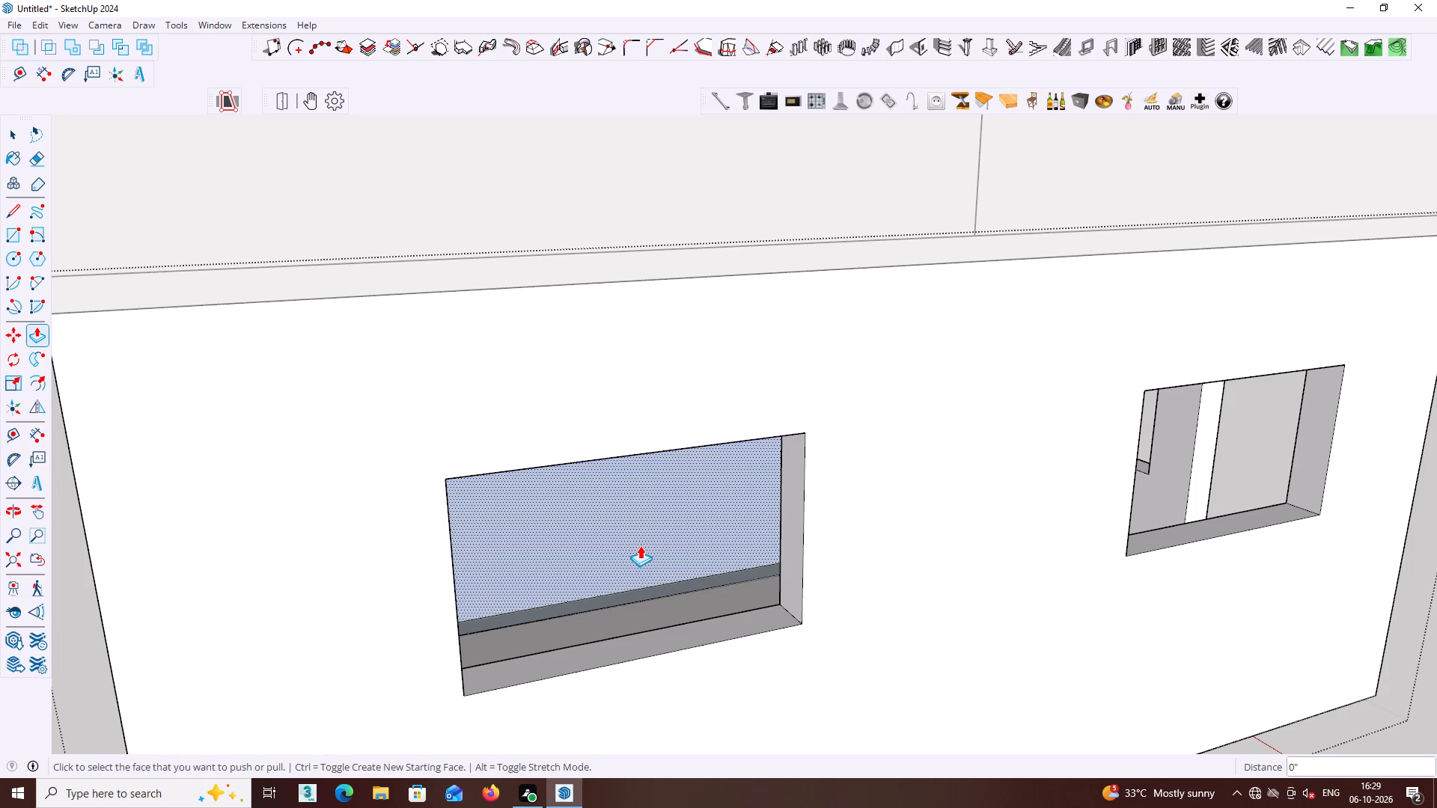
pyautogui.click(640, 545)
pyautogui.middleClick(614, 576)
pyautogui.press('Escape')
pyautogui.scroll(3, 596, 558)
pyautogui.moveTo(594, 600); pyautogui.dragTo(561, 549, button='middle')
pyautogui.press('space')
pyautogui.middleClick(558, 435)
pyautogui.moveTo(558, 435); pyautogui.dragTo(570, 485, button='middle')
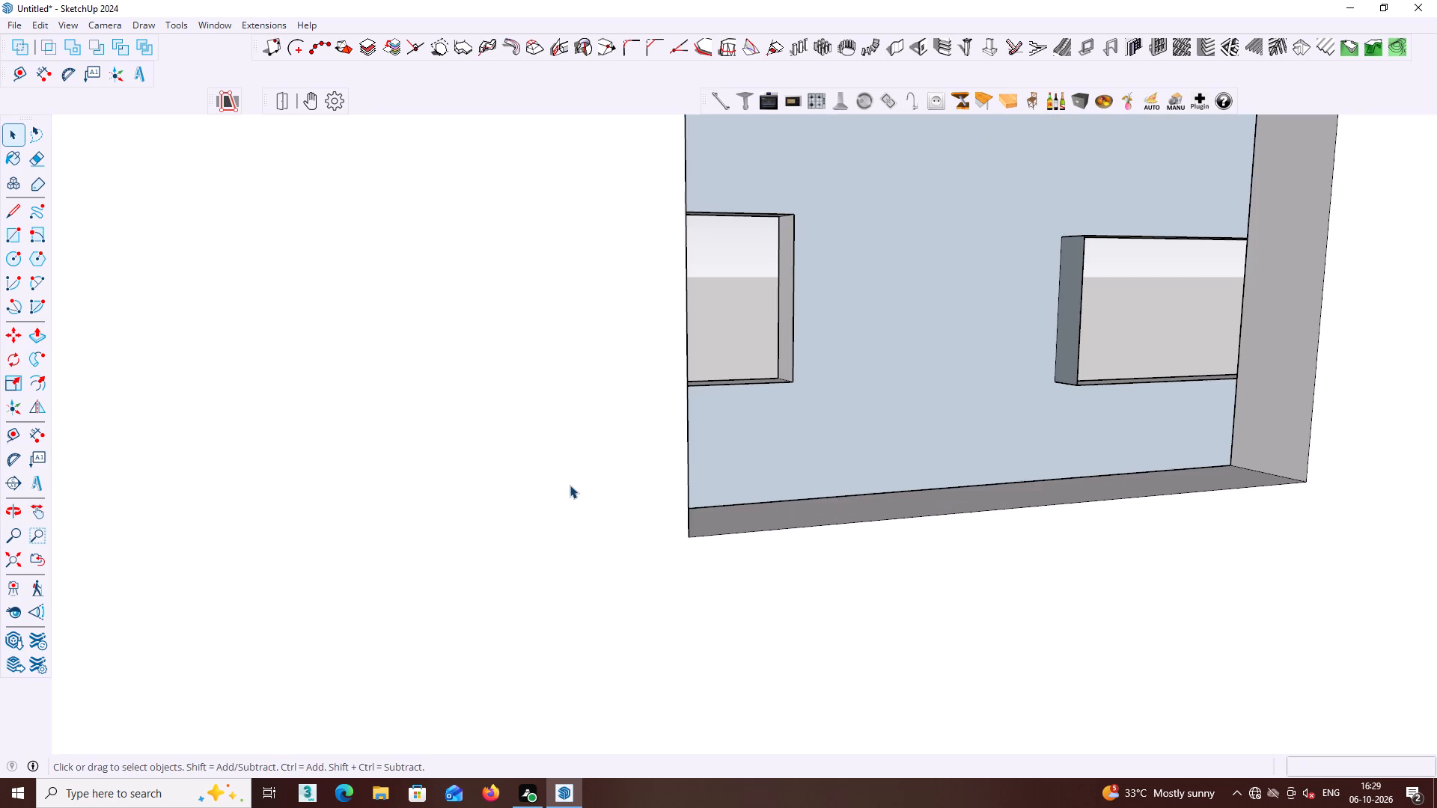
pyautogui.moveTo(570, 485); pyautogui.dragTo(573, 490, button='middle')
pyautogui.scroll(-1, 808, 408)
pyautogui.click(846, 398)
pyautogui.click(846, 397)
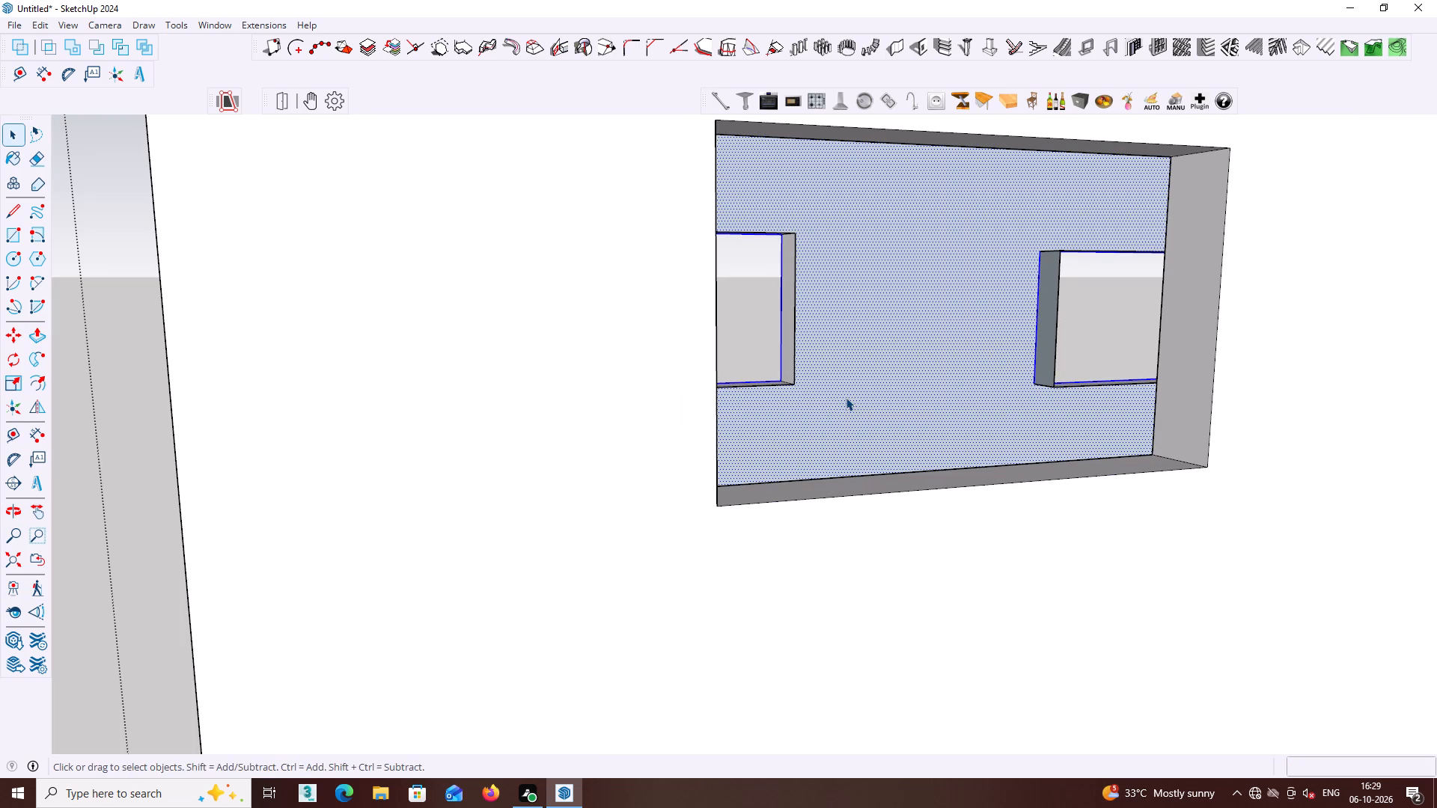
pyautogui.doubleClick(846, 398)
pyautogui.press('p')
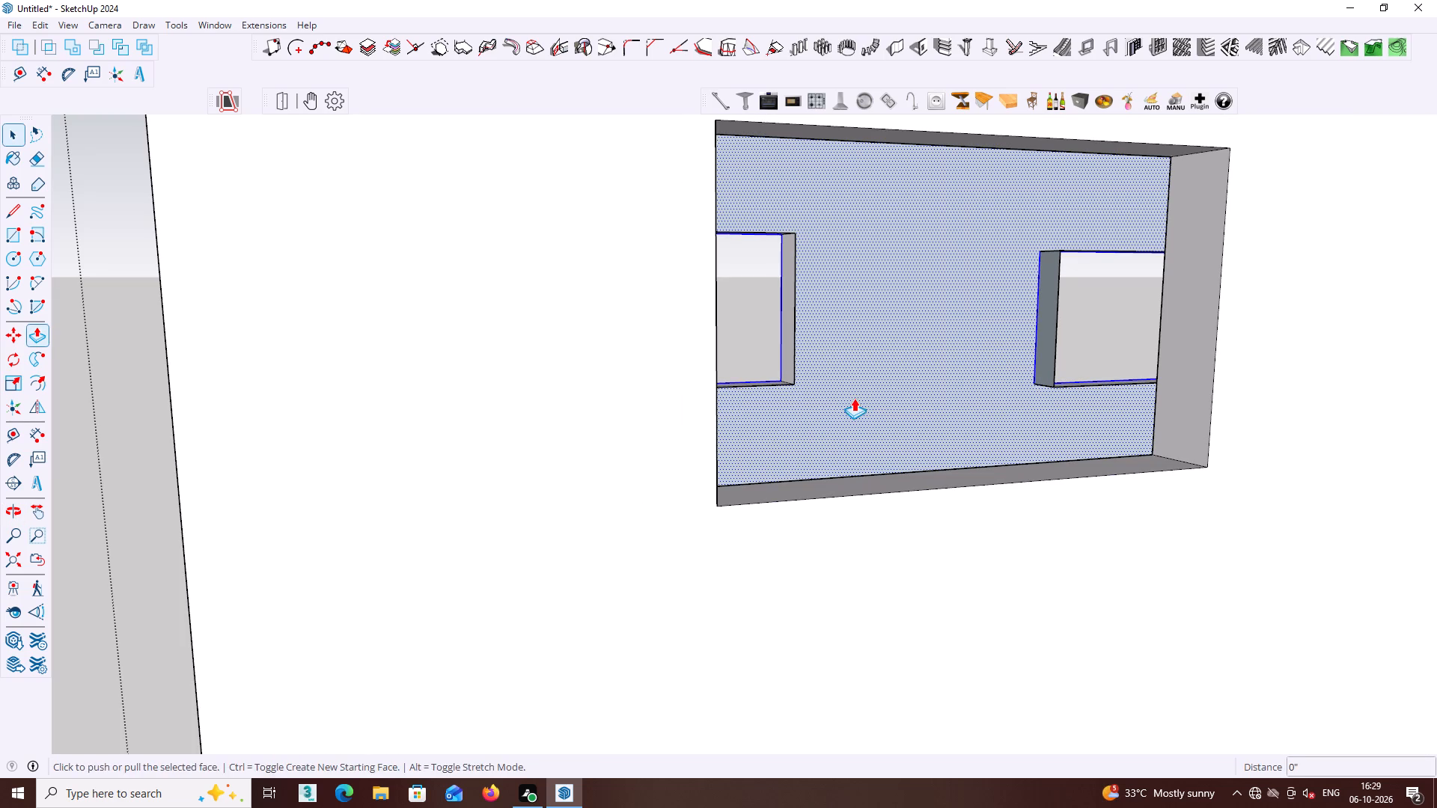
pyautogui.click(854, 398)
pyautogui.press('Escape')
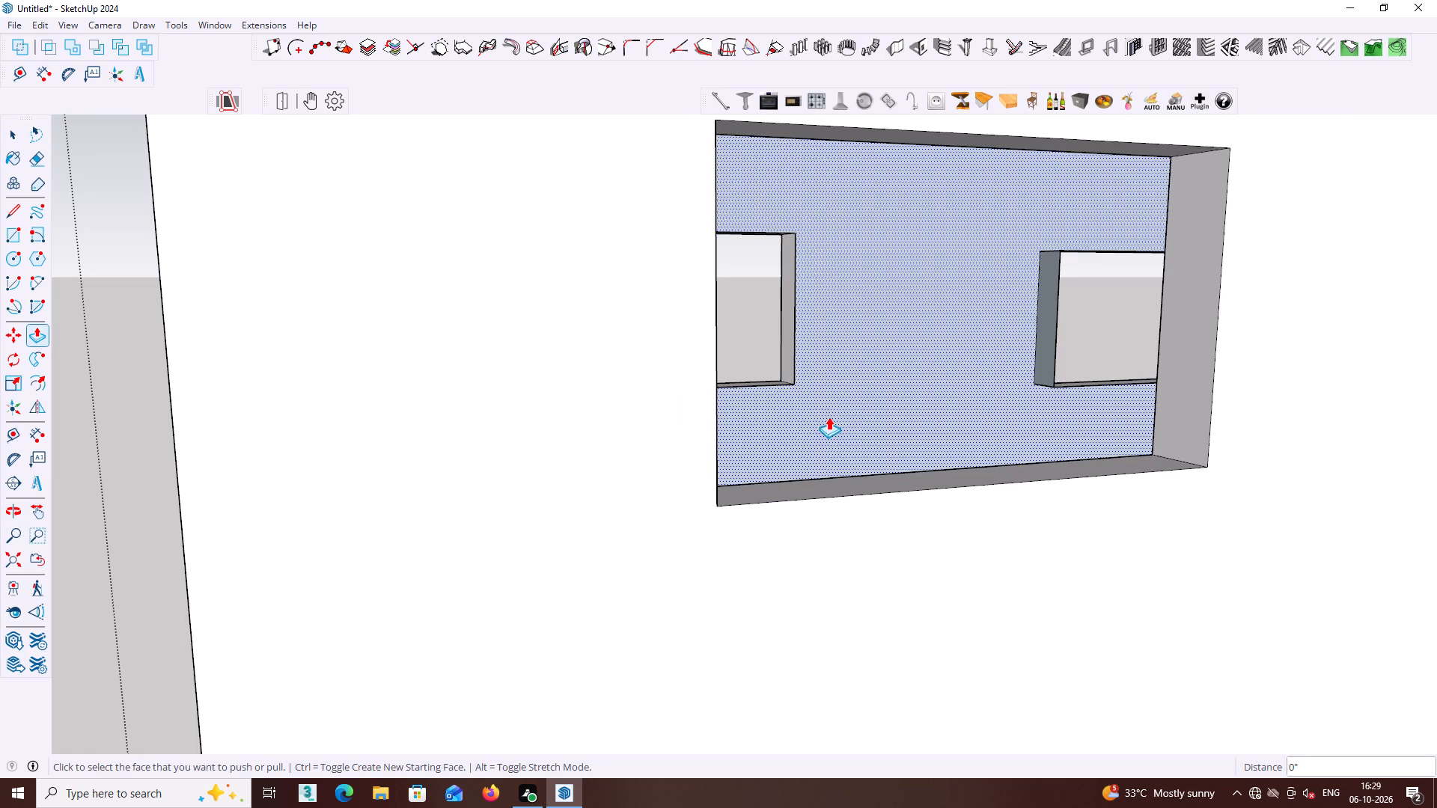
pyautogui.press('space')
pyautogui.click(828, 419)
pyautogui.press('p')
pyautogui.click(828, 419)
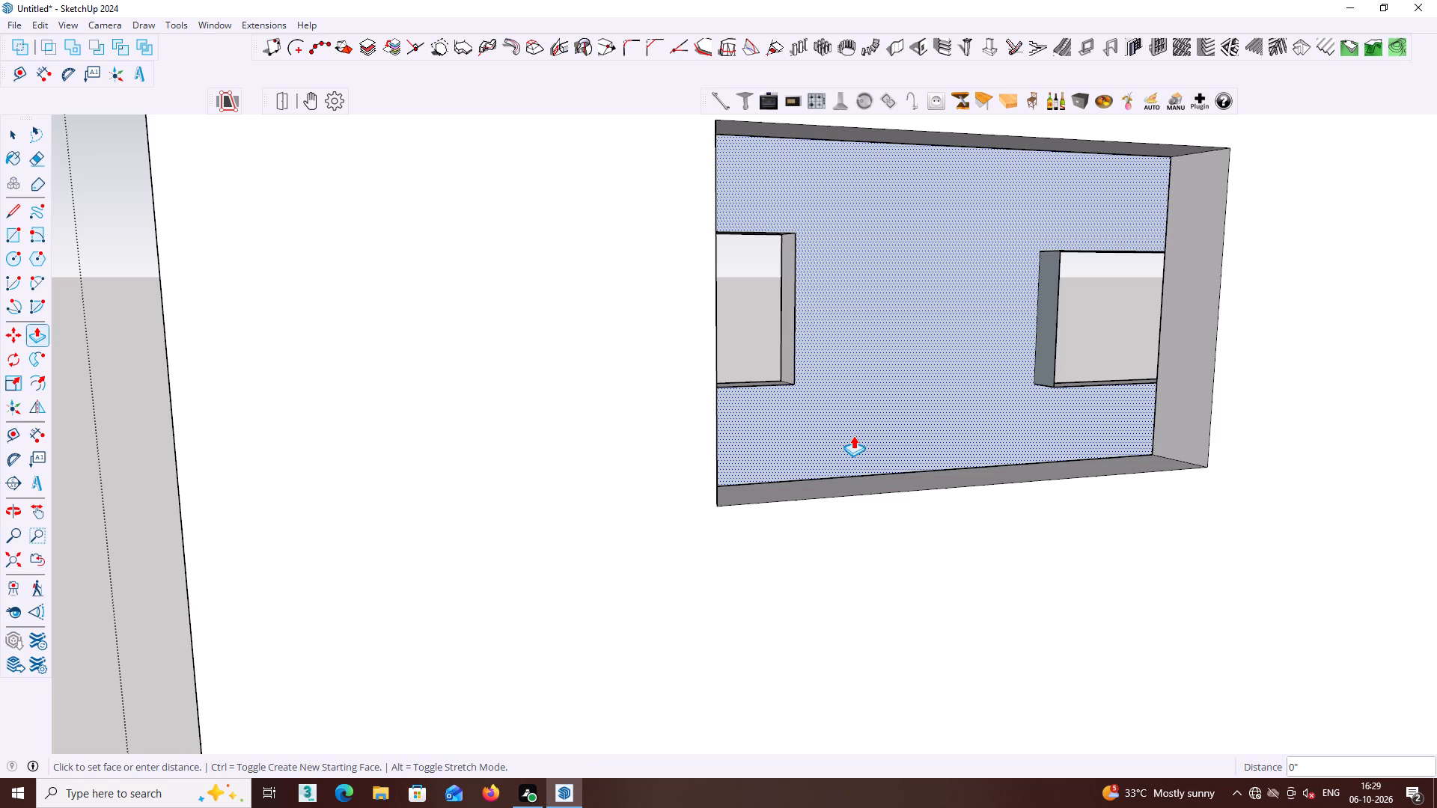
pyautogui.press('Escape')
# Push/Pull the narrow strip at the base of the opposite inner long wall upward by about 3' 4 1/16".
pyautogui.moveTo(848, 441); pyautogui.dragTo(781, 483, button='middle')
pyautogui.scroll(-1, 781, 483)
pyautogui.scroll(2, 680, 544)
pyautogui.press('space')
pyautogui.click(697, 606)
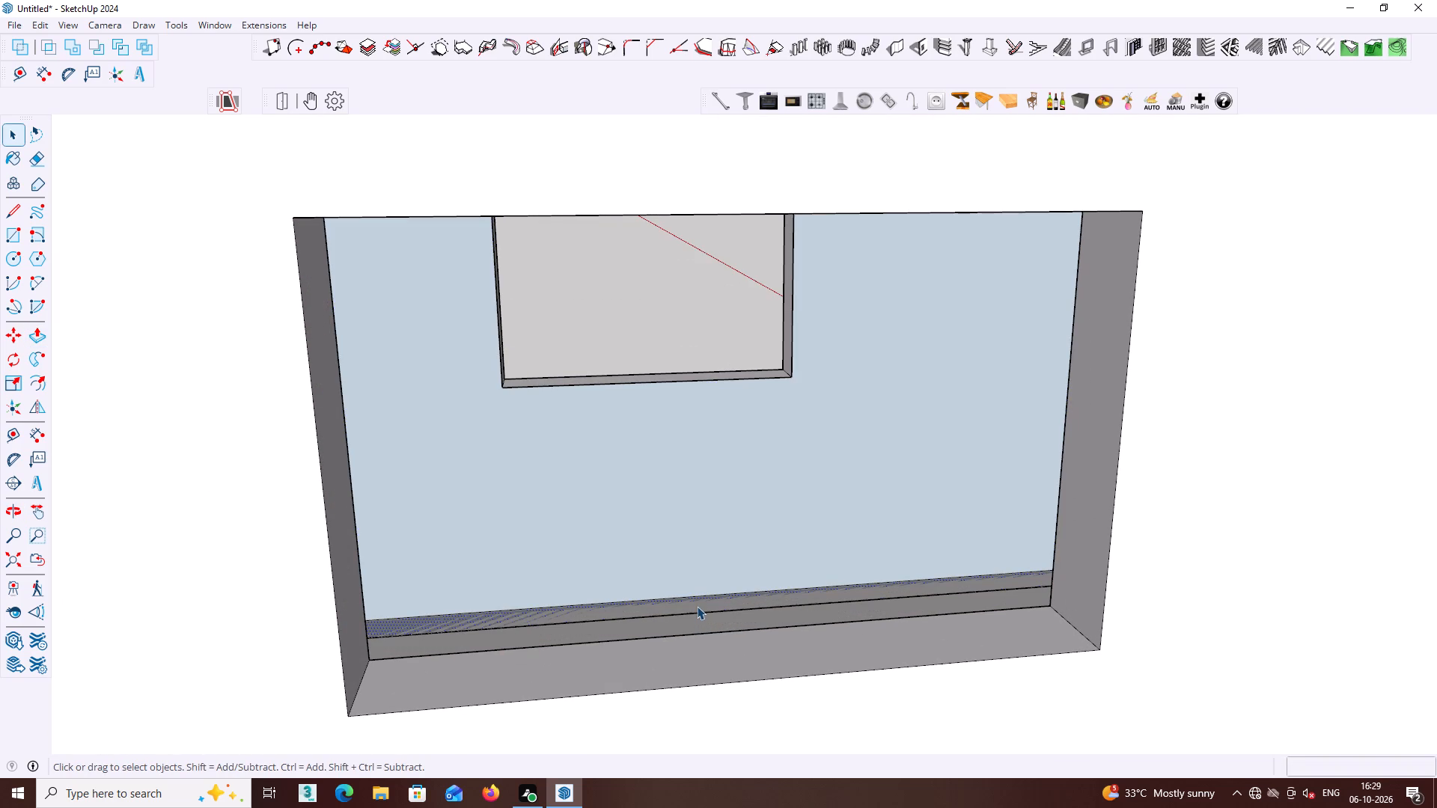
pyautogui.moveTo(704, 601); pyautogui.dragTo(689, 597, button='middle')
pyautogui.press('p')
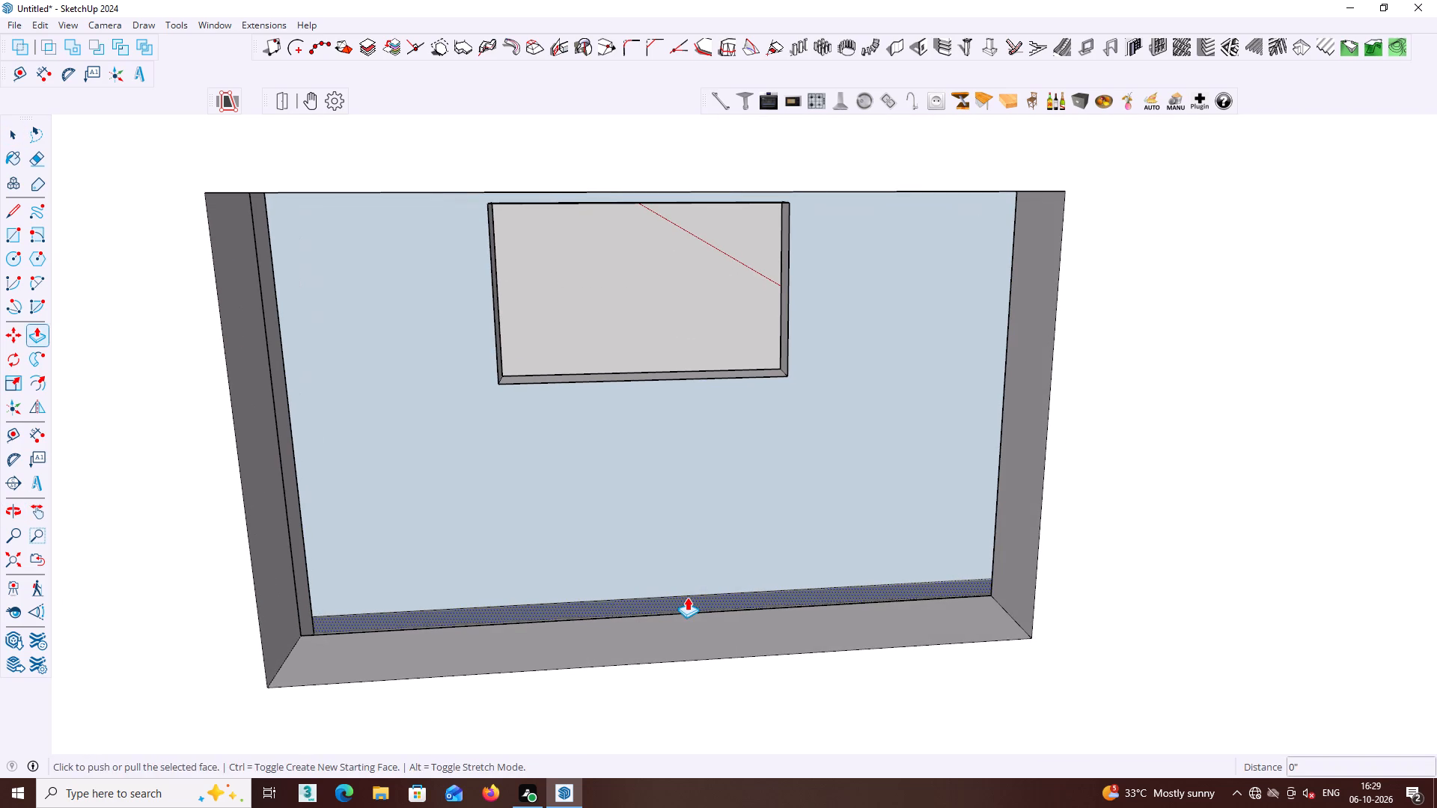
pyautogui.click(687, 597)
pyautogui.scroll(-7, 678, 398)
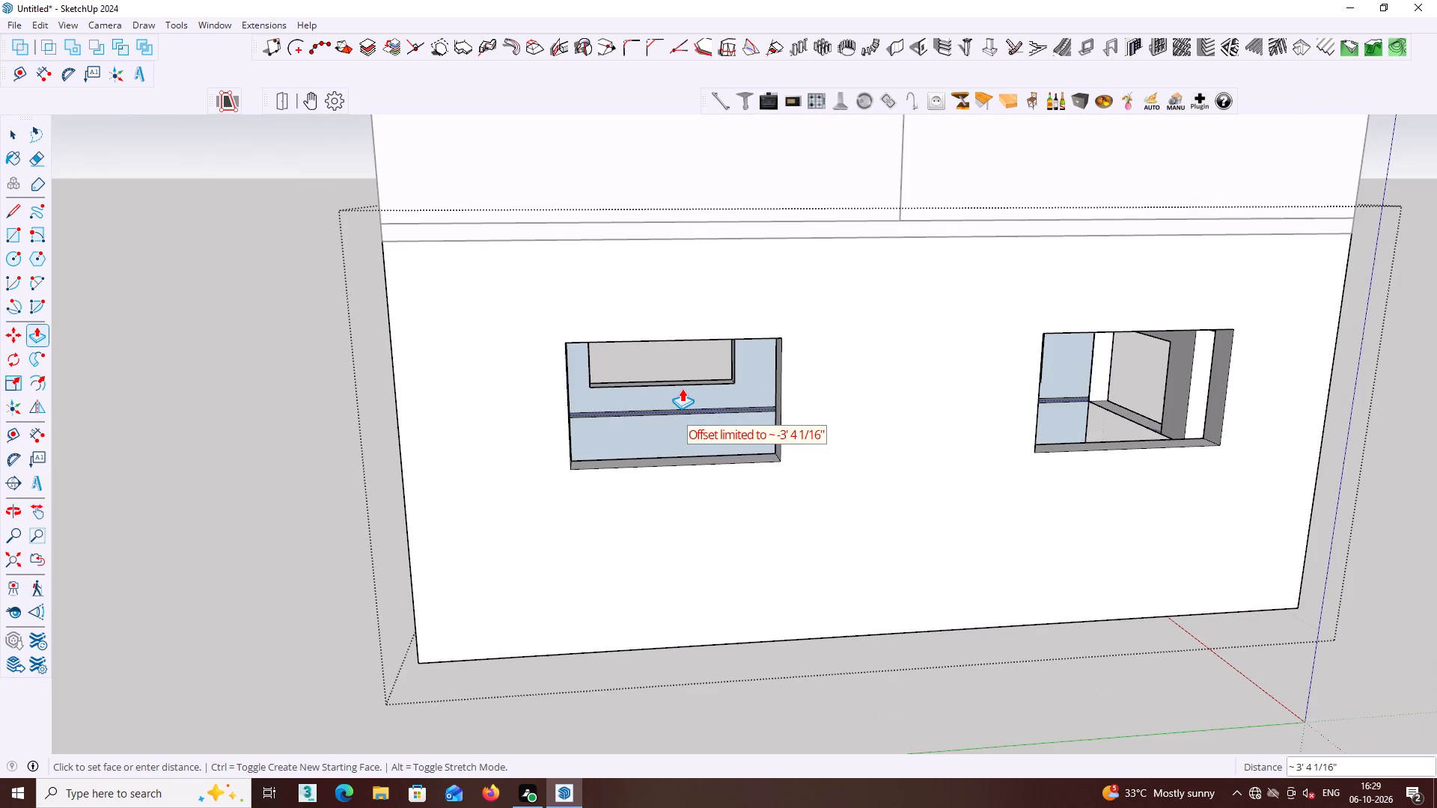
pyautogui.click(606, 397)
# Push/Pull the same narrow inner-wall strip another 9" or so upward, to just beneath the window sills.
pyautogui.moveTo(649, 439); pyautogui.dragTo(641, 466, button='middle')
pyautogui.scroll(6, 666, 414)
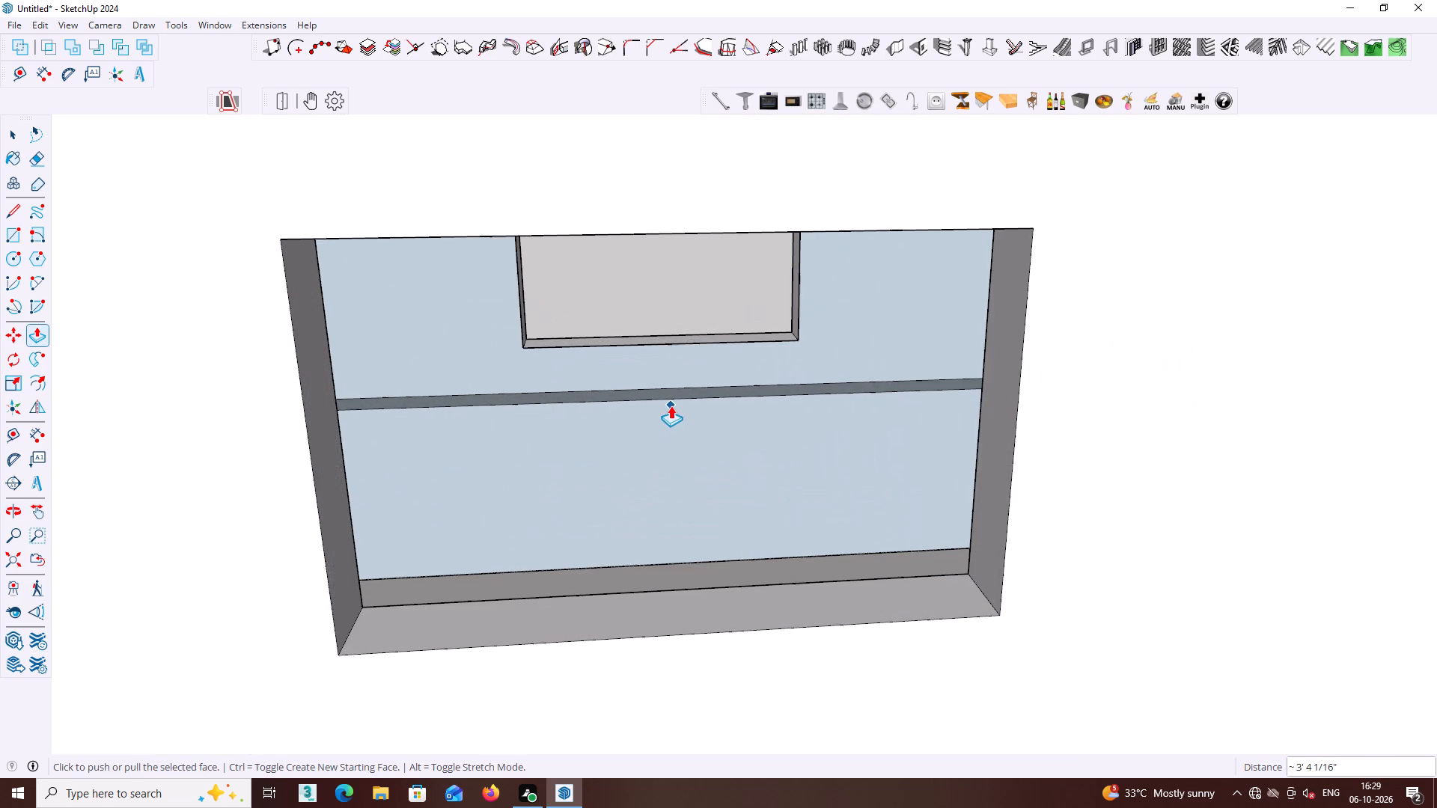
pyautogui.press('space')
pyautogui.moveTo(686, 389); pyautogui.dragTo(678, 388, button='middle')
pyautogui.scroll(3, 686, 442)
pyautogui.middleClick(678, 391)
pyautogui.scroll(4, 678, 391)
pyautogui.moveTo(677, 394); pyautogui.dragTo(674, 417, button='middle')
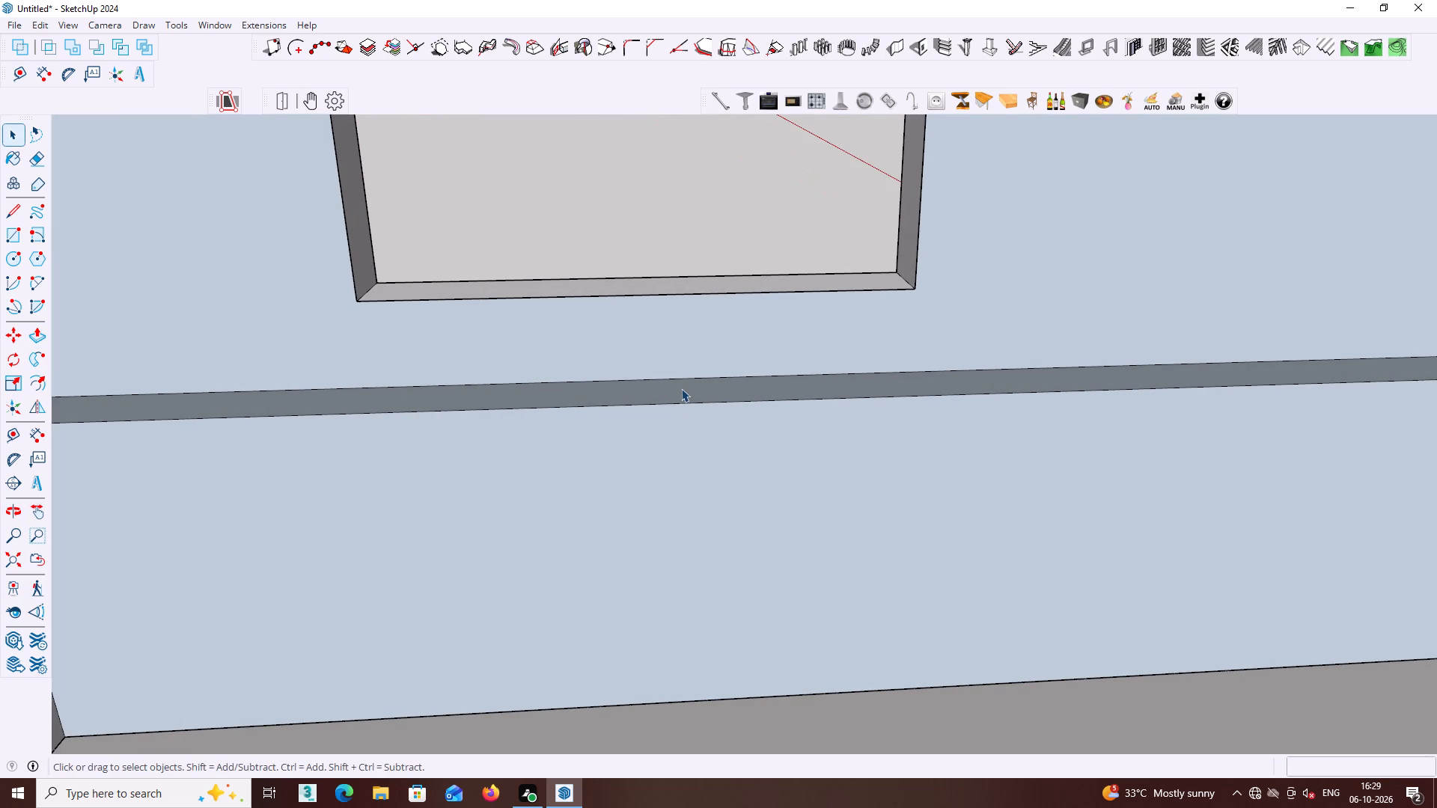
pyautogui.click(681, 388)
pyautogui.press('p')
pyautogui.click(682, 391)
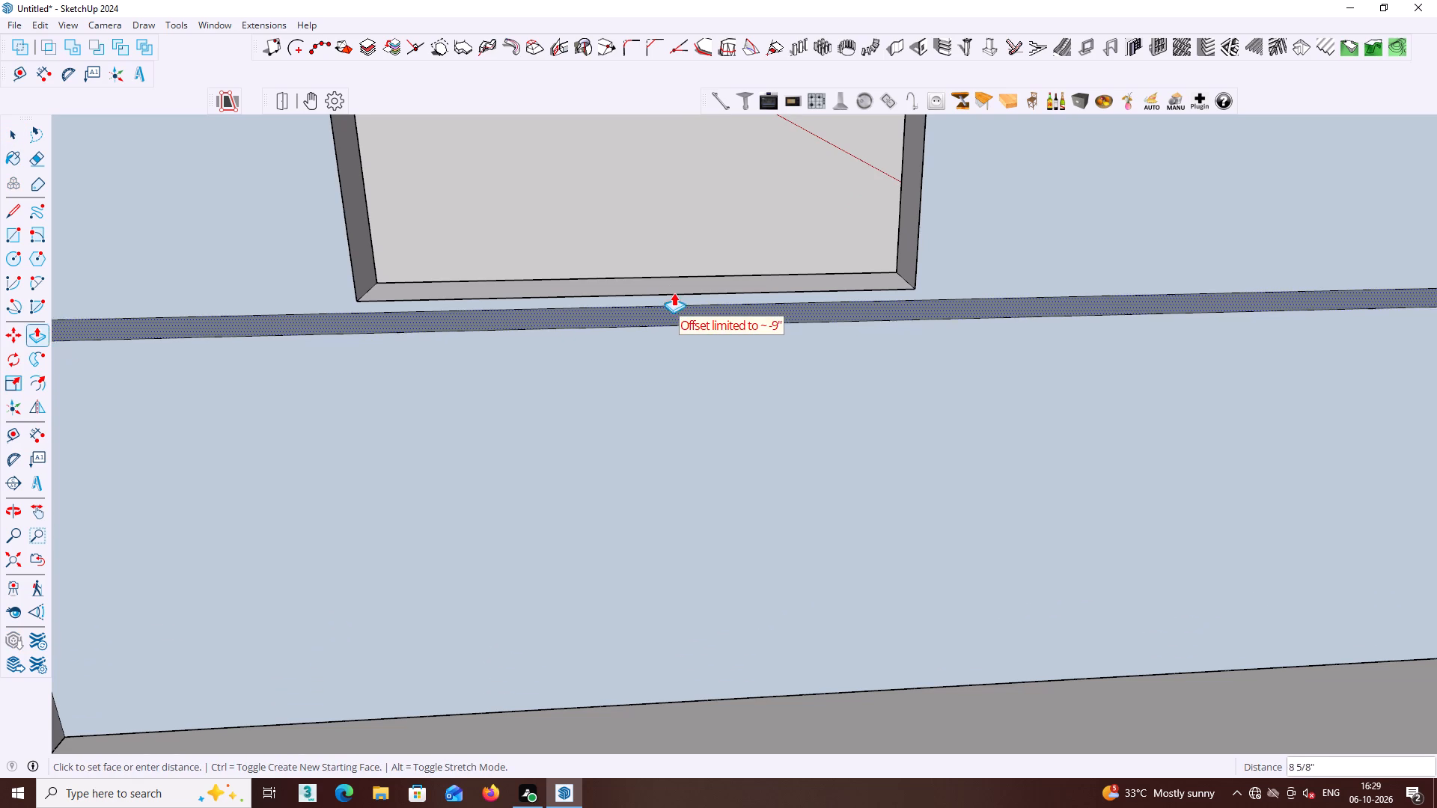
pyautogui.scroll(-2, 672, 282)
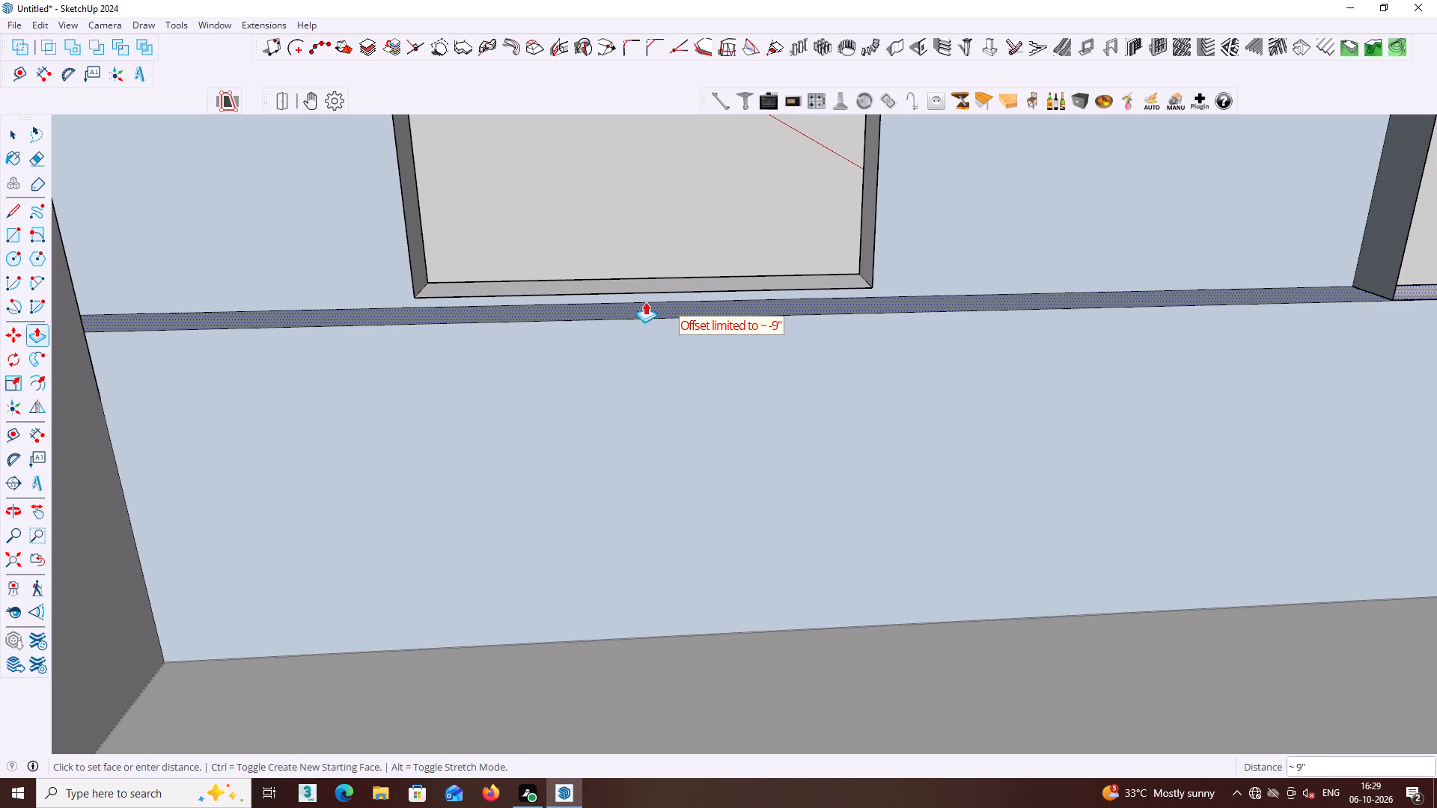
pyautogui.click(651, 310)
# Examine the inner wall below the window sills, close the walls group, and review the whole house from the long side.
pyautogui.moveTo(653, 310); pyautogui.dragTo(640, 353, button='middle')
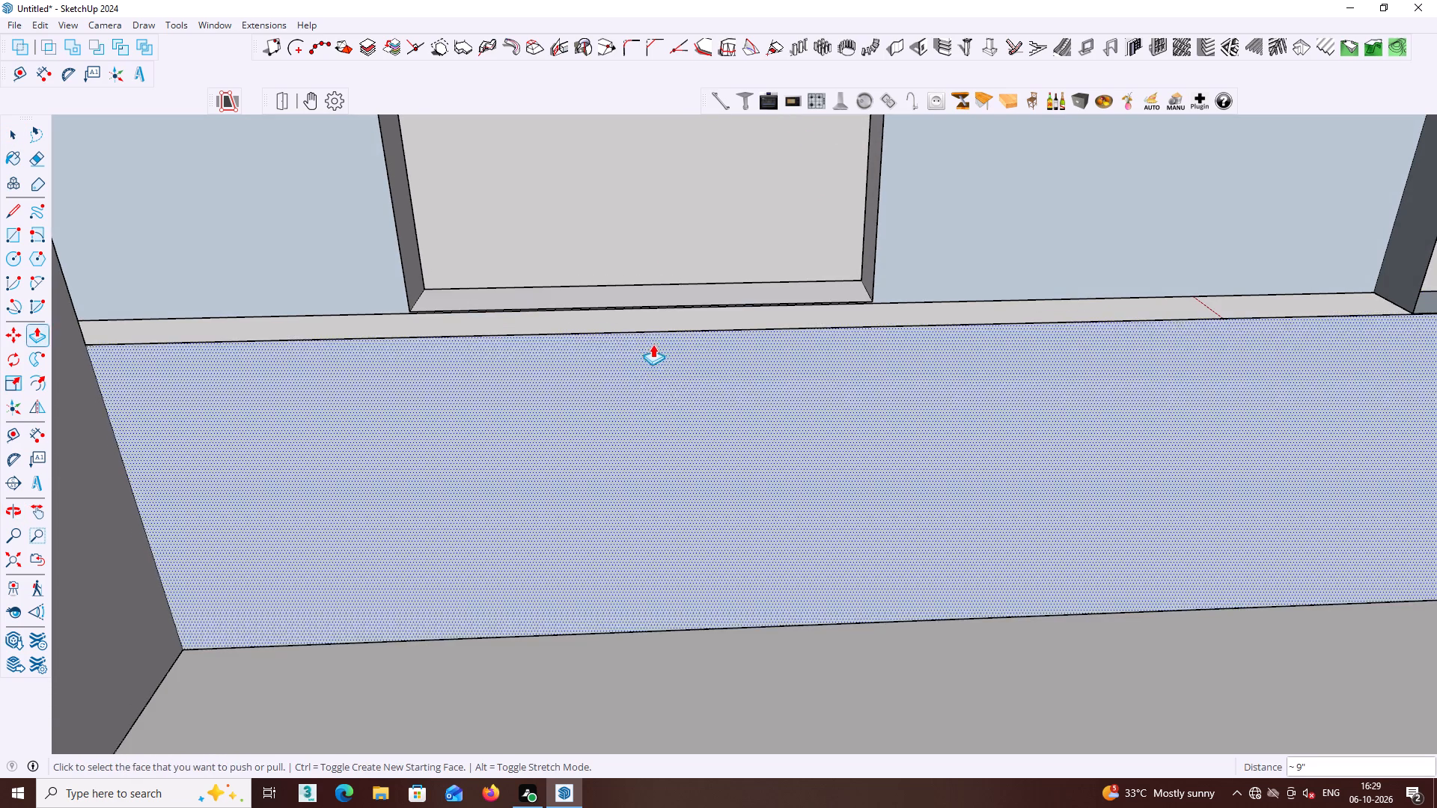
pyautogui.scroll(3, 656, 334)
pyautogui.press('space')
pyautogui.doubleClick(687, 322)
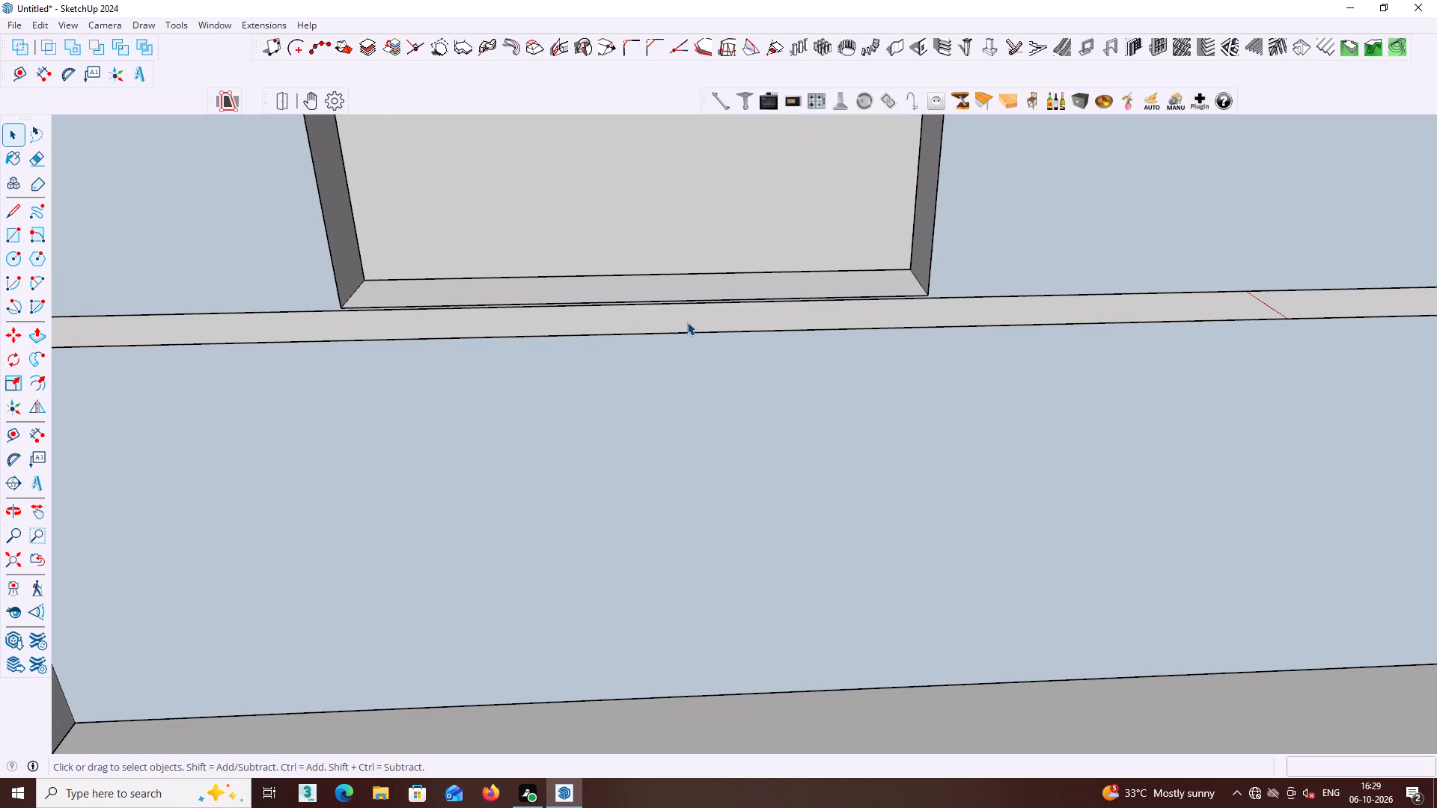
pyautogui.moveTo(700, 322); pyautogui.dragTo(671, 435, button='middle')
pyautogui.scroll(-2, 679, 397)
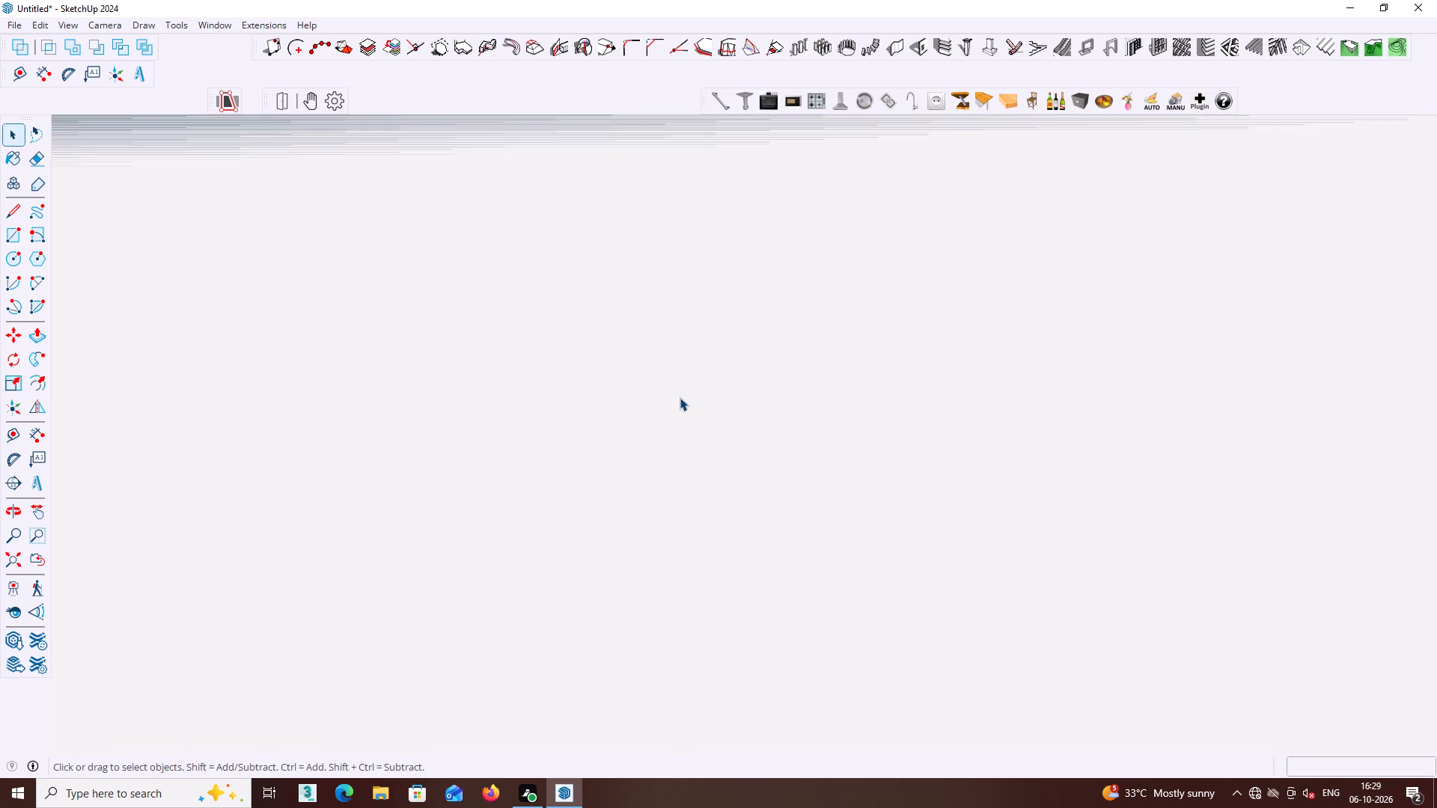
pyautogui.scroll(-9, 680, 381)
pyautogui.scroll(-7, 730, 419)
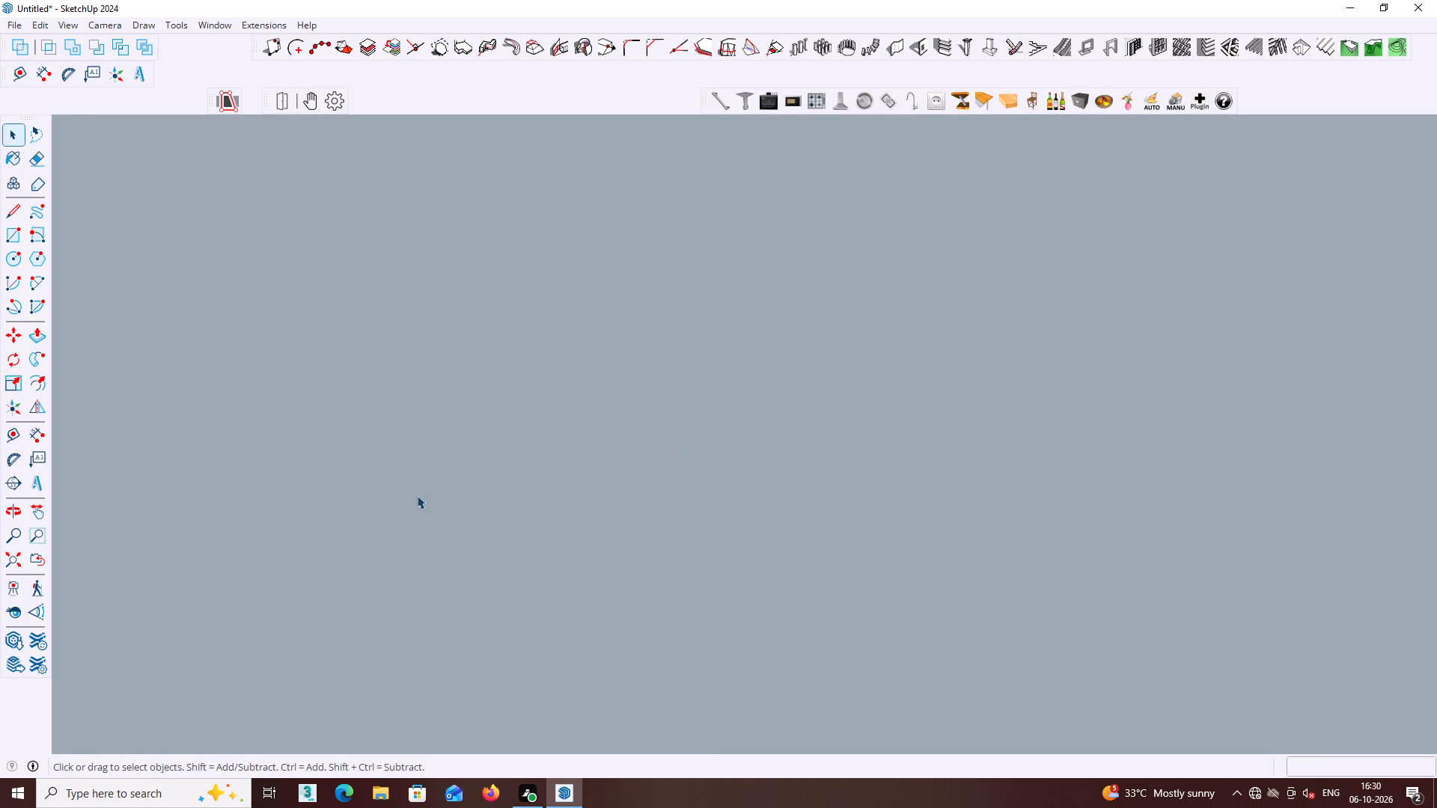
pyautogui.click(13, 563)
pyautogui.moveTo(565, 438); pyautogui.dragTo(641, 353, button='middle')
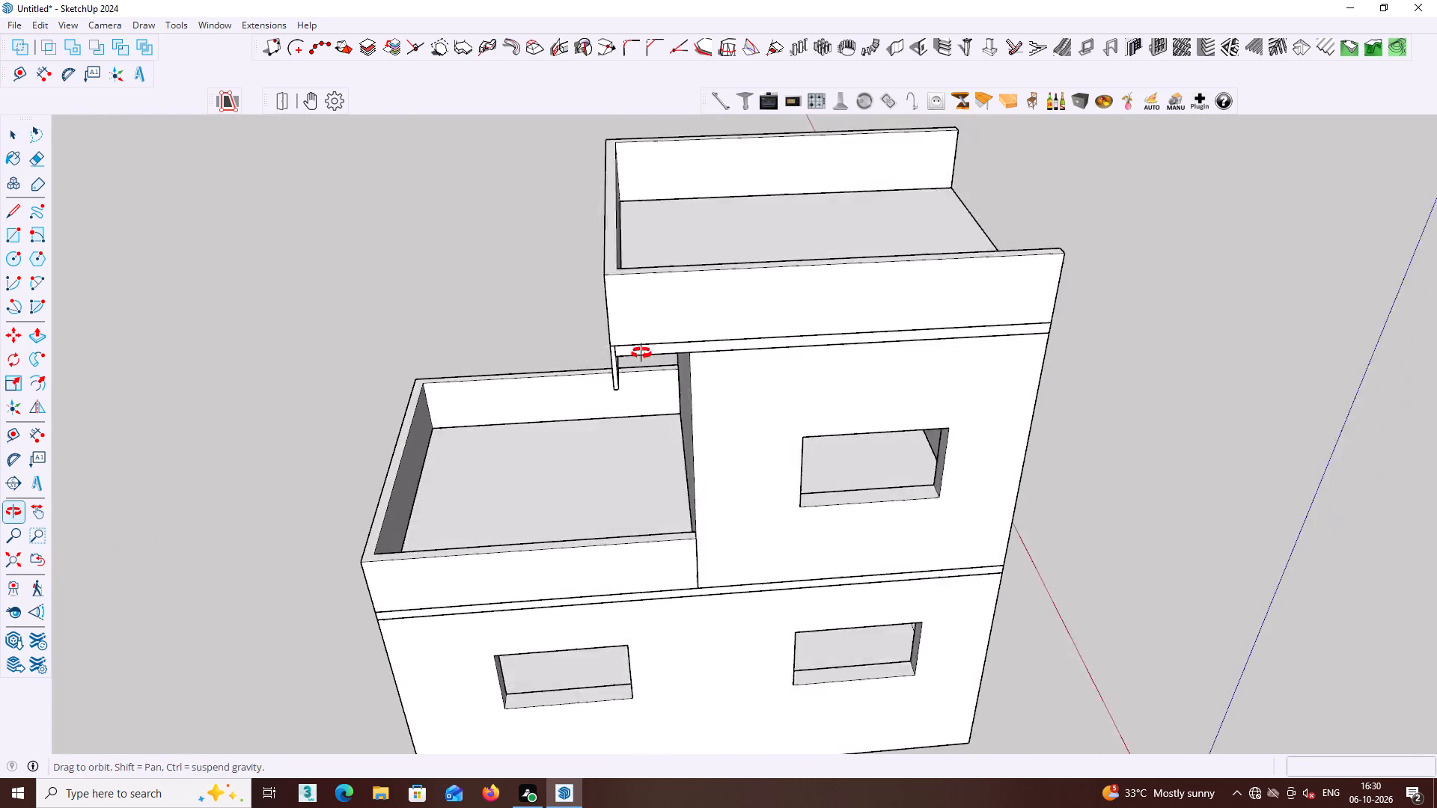
# Examine the ground-floor interior through the window openings, and the whole house from outside.
pyautogui.moveTo(641, 353); pyautogui.dragTo(671, 317, button='middle')
pyautogui.moveTo(859, 391); pyautogui.dragTo(721, 185, button='middle')
pyautogui.scroll(9, 570, 532)
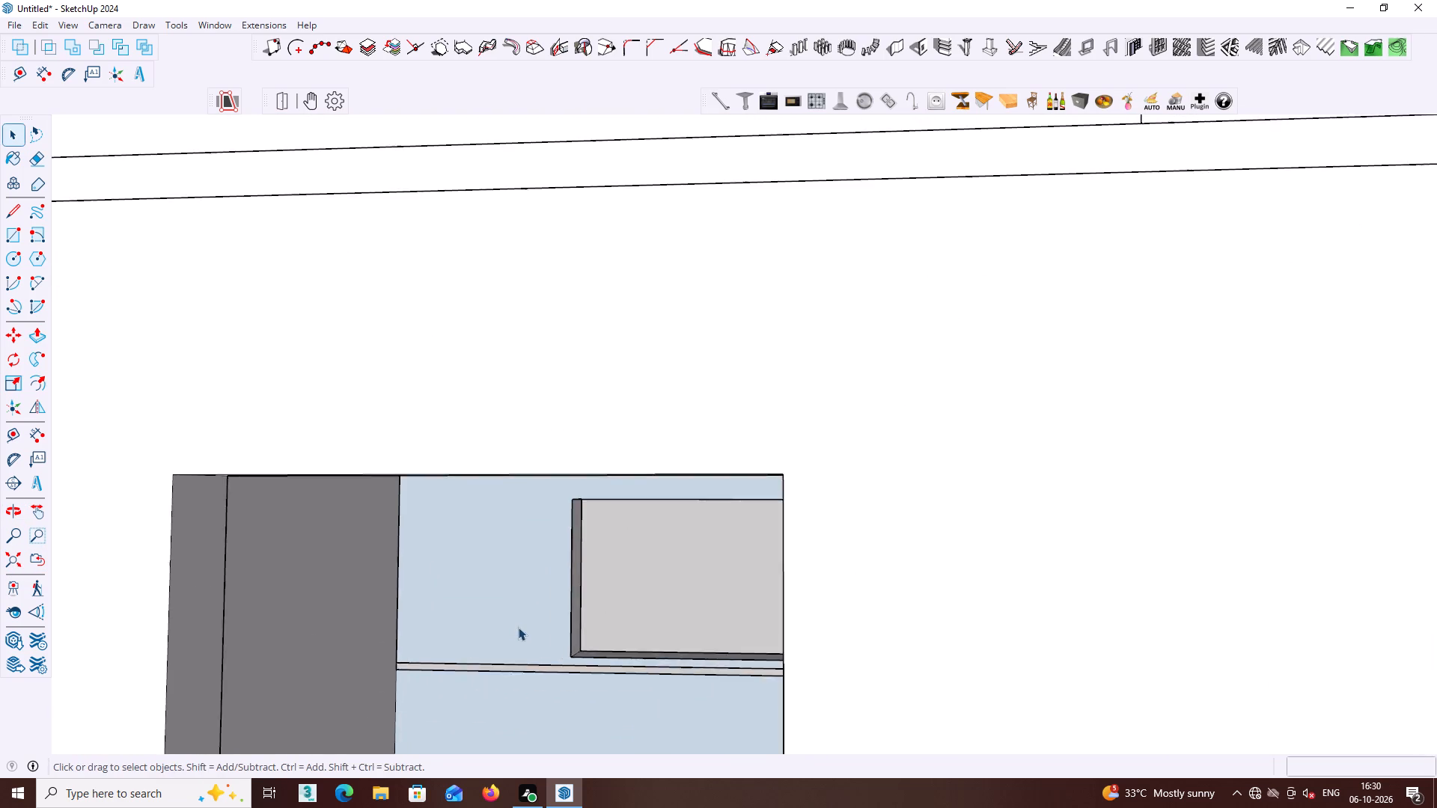
pyautogui.scroll(3, 518, 627)
pyautogui.middleClick(497, 640)
pyautogui.moveTo(497, 640); pyautogui.dragTo(501, 586, button='middle')
pyautogui.scroll(-3, 509, 584)
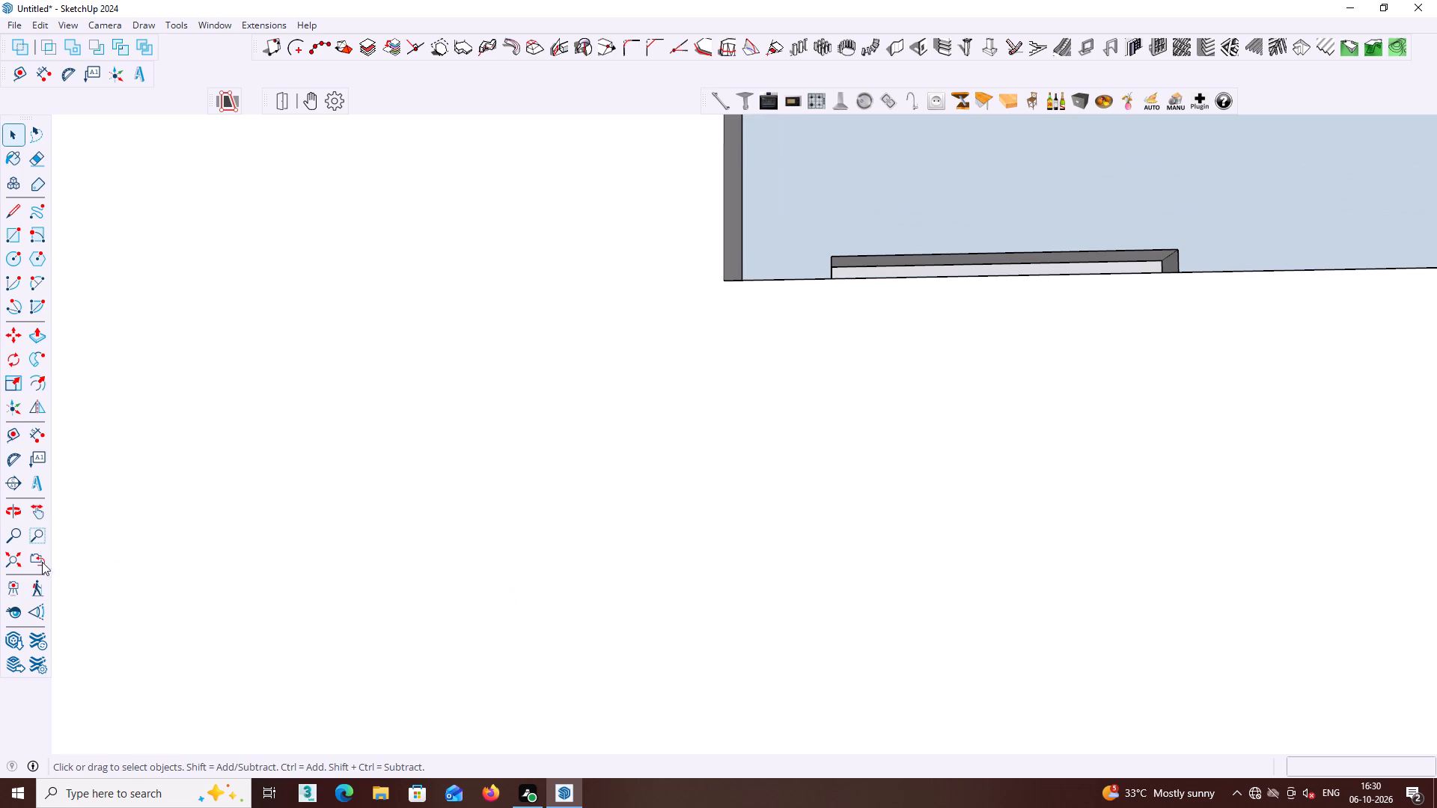
pyautogui.click(10, 563)
pyautogui.scroll(-3, 150, 548)
pyautogui.scroll(12, 549, 572)
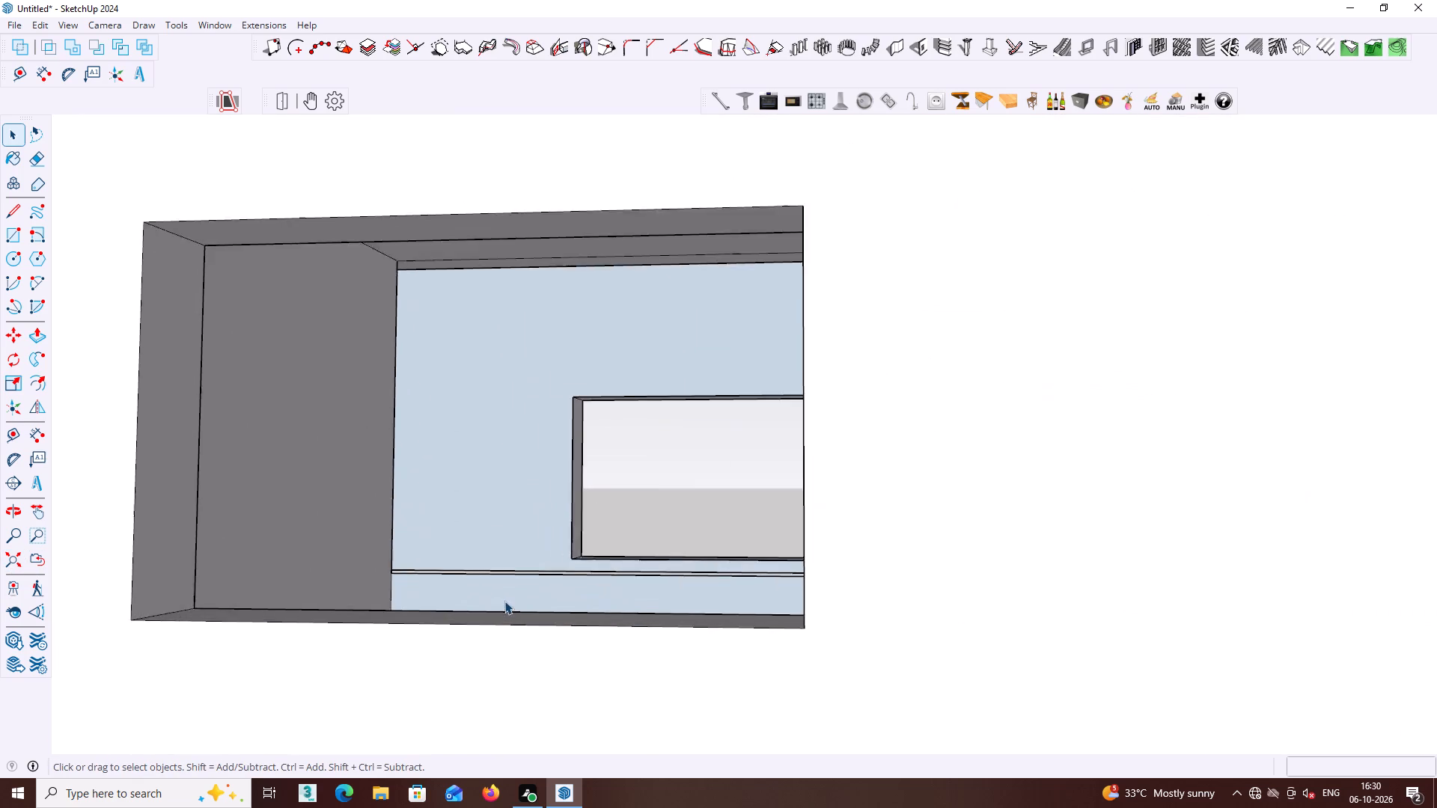
pyautogui.scroll(4, 504, 601)
pyautogui.middleClick(504, 605)
pyautogui.middleClick(499, 621)
pyautogui.middleClick(498, 622)
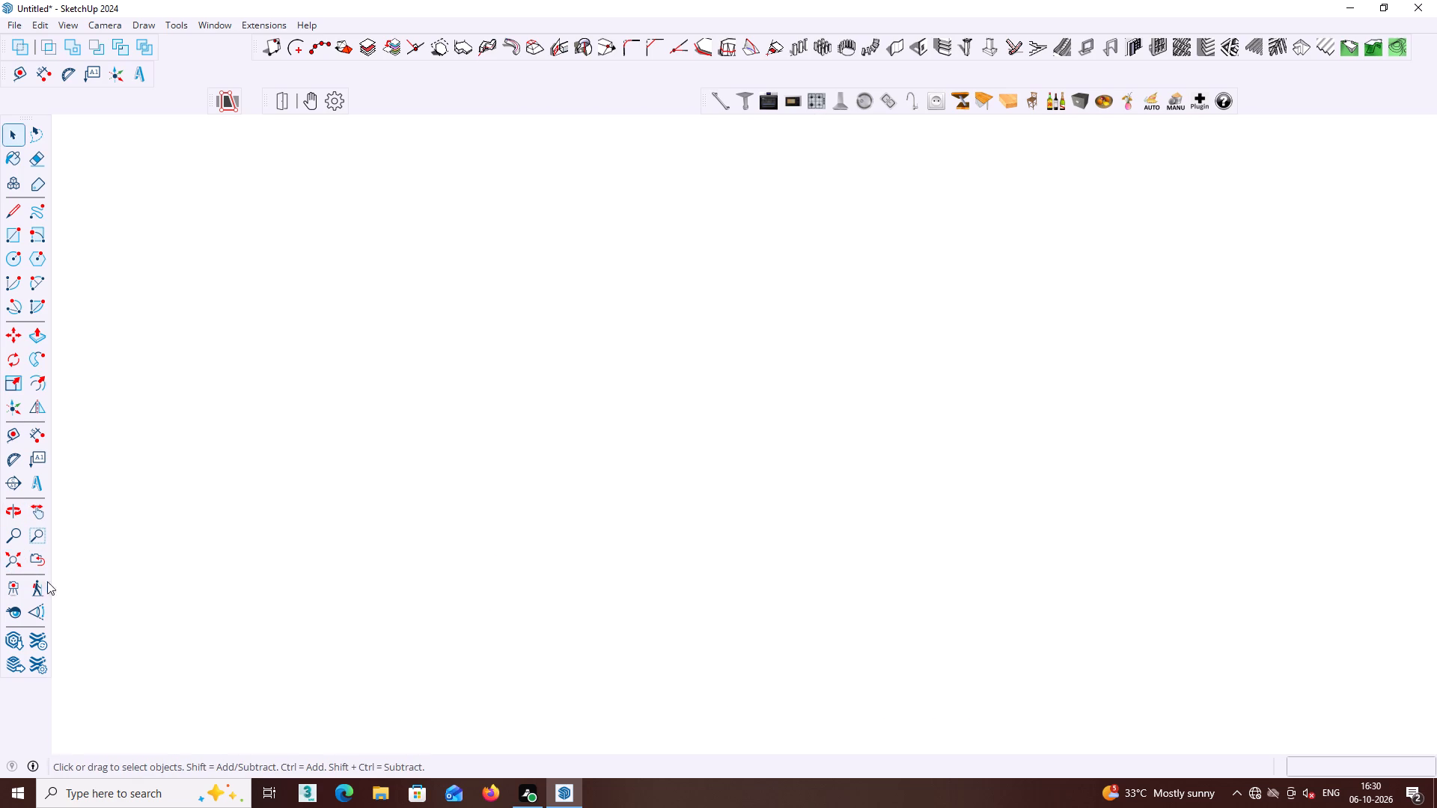
pyautogui.click(16, 557)
pyautogui.scroll(-3, 147, 548)
pyautogui.scroll(-4, 415, 387)
pyautogui.scroll(3, 672, 530)
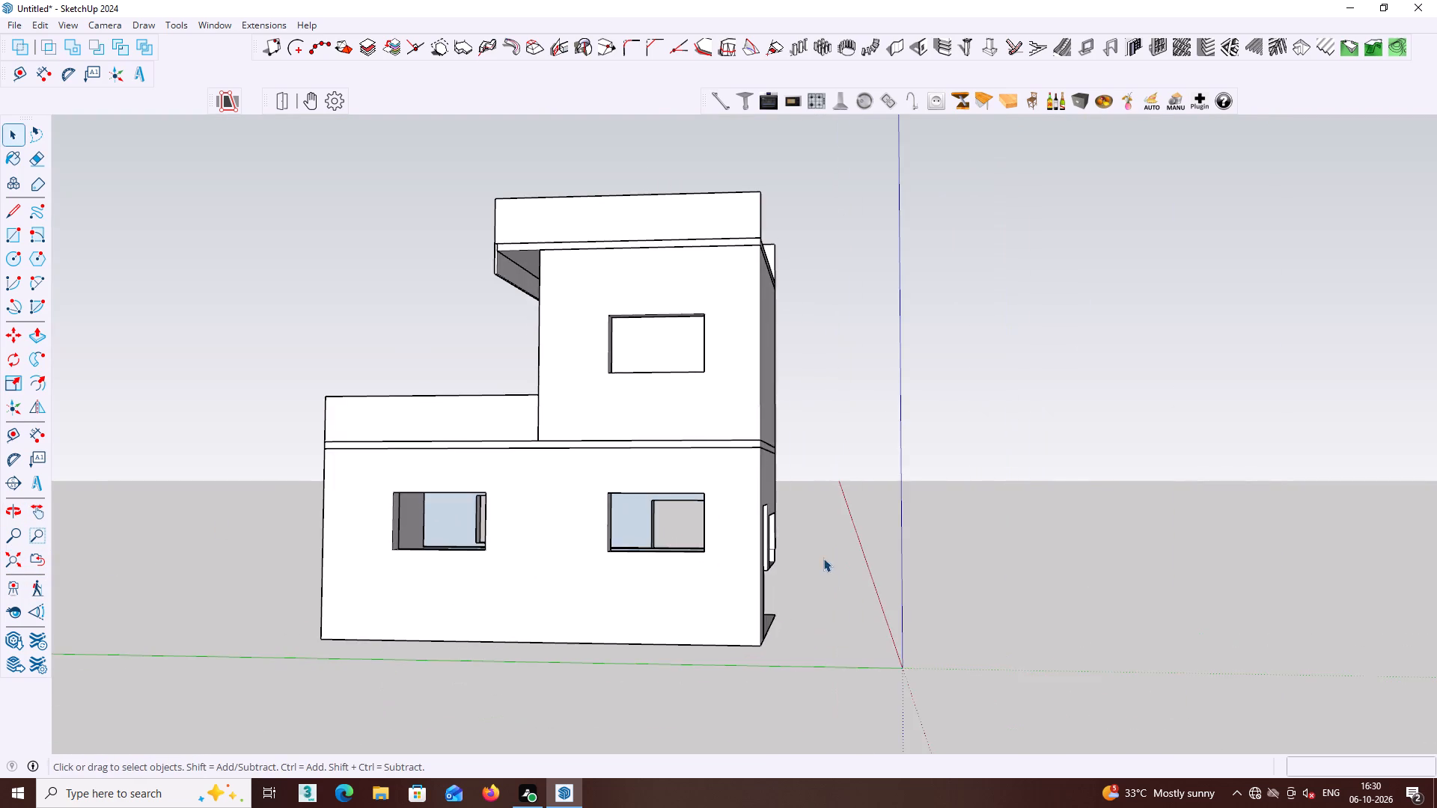
pyautogui.moveTo(763, 563); pyautogui.dragTo(390, 575, button='middle')
pyautogui.scroll(3, 686, 598)
# Undo the recent ground-floor wall edits back to the solid front wall with its door and window openings.
pyautogui.hotkey('ctrl', 'z')
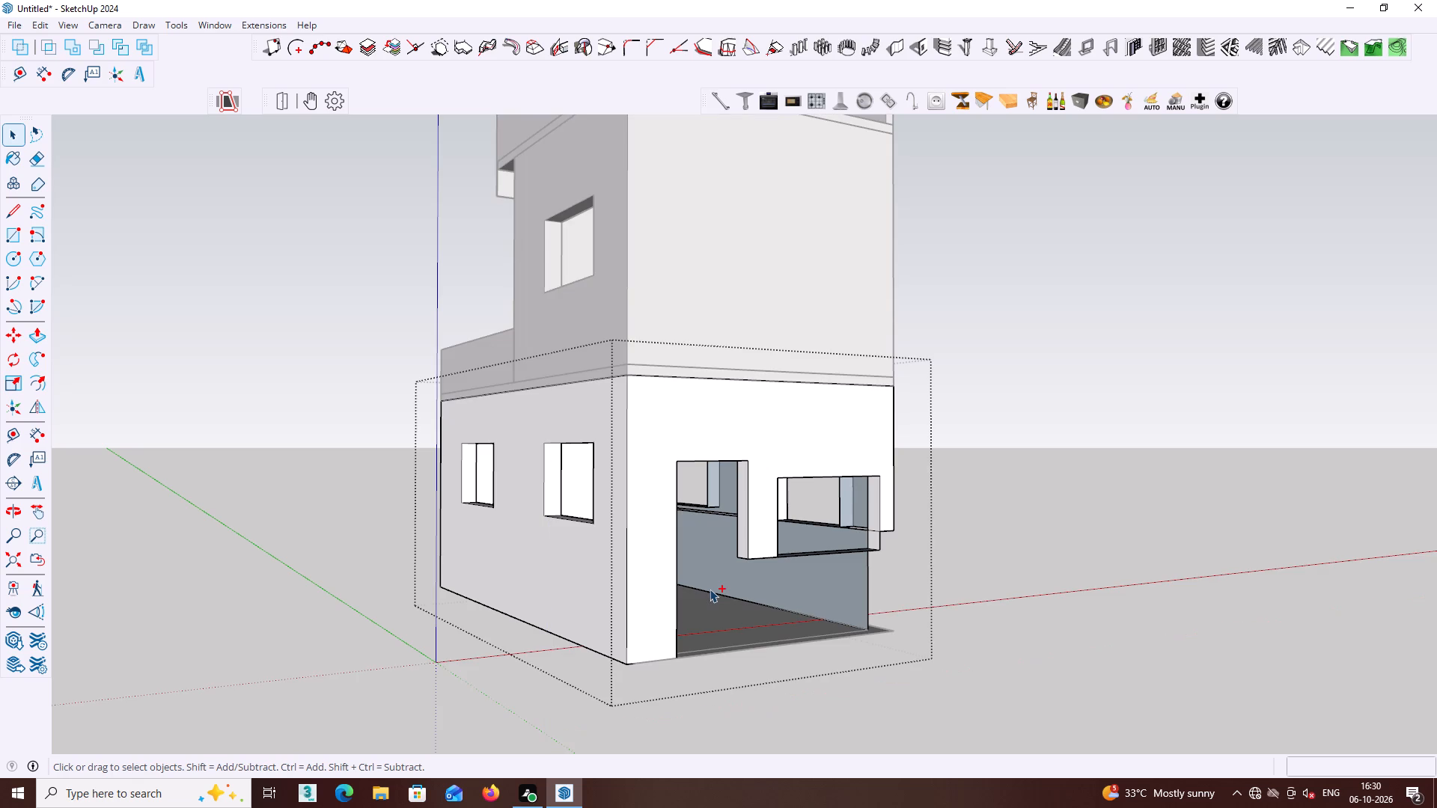
pyautogui.hotkey('ctrl', 'z')
pyautogui.hotkey('ctrl', 'z')
pyautogui.hotkey('ctrl', 'z')
pyautogui.hotkey('ctrl', 'z')
pyautogui.hotkey('ctrl', 'z')
pyautogui.hotkey('ctrl', 'z')
pyautogui.hotkey('ctrl', 'z')
pyautogui.hotkey('ctrl', 'z')
pyautogui.hotkey('ctrl', 'z')
pyautogui.hotkey('ctrl', 'z')
pyautogui.hotkey('ctrl', 'z')
pyautogui.hotkey('ctrl', 'z')
pyautogui.hotkey('ctrl', 'z')
pyautogui.hotkey('ctrl', 'z')
pyautogui.hotkey('ctrl', 'z')
pyautogui.hotkey('ctrl', 'z')
pyautogui.hotkey('ctrl', 'z')
pyautogui.hotkey('ctrl', 'z')
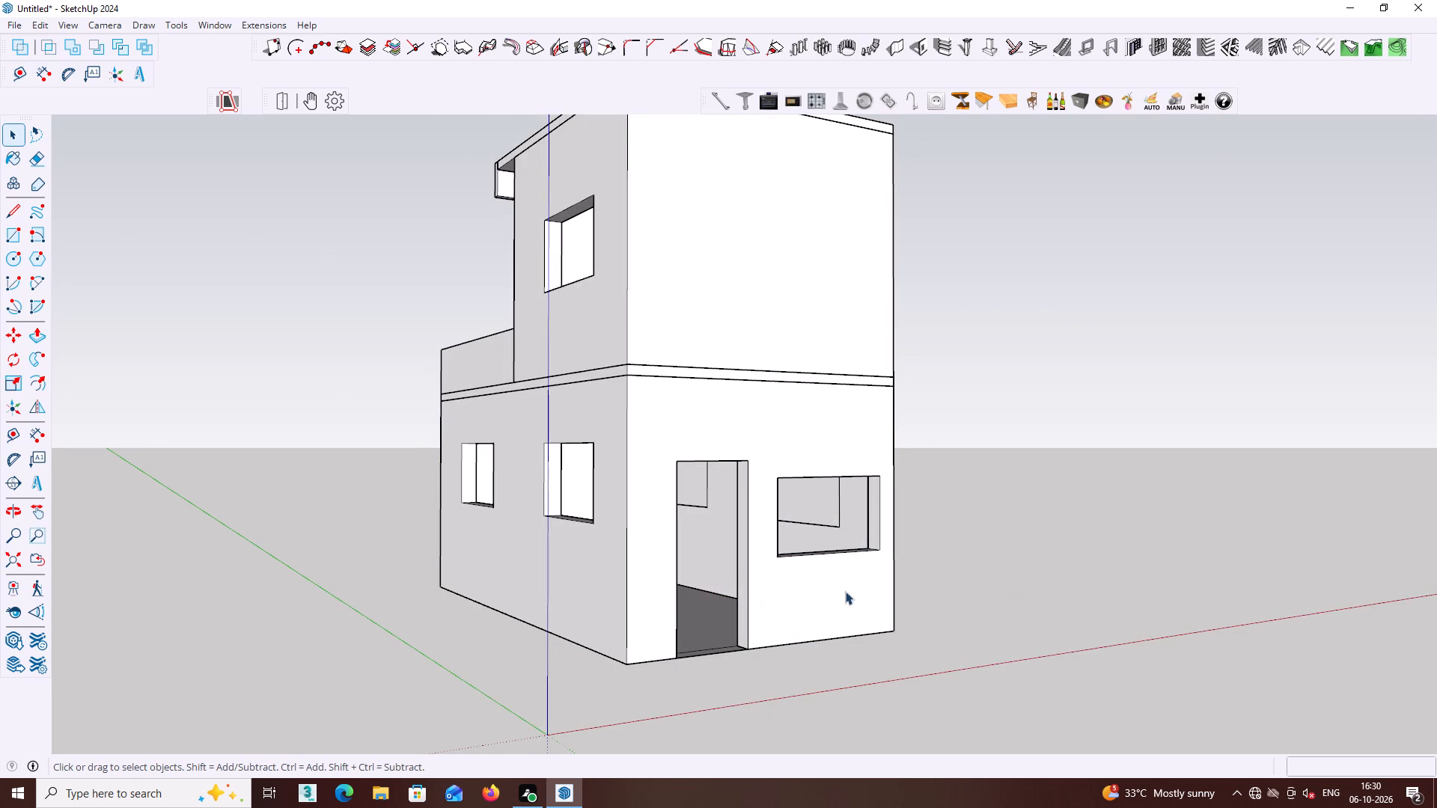
# Examine the two ground-floor window recesses along the long side wall where the inner face still blocks them.
pyautogui.click(980, 558)
pyautogui.moveTo(961, 560); pyautogui.dragTo(619, 571, button='middle')
pyautogui.moveTo(778, 565); pyautogui.dragTo(614, 566, button='middle')
pyautogui.scroll(3, 679, 507)
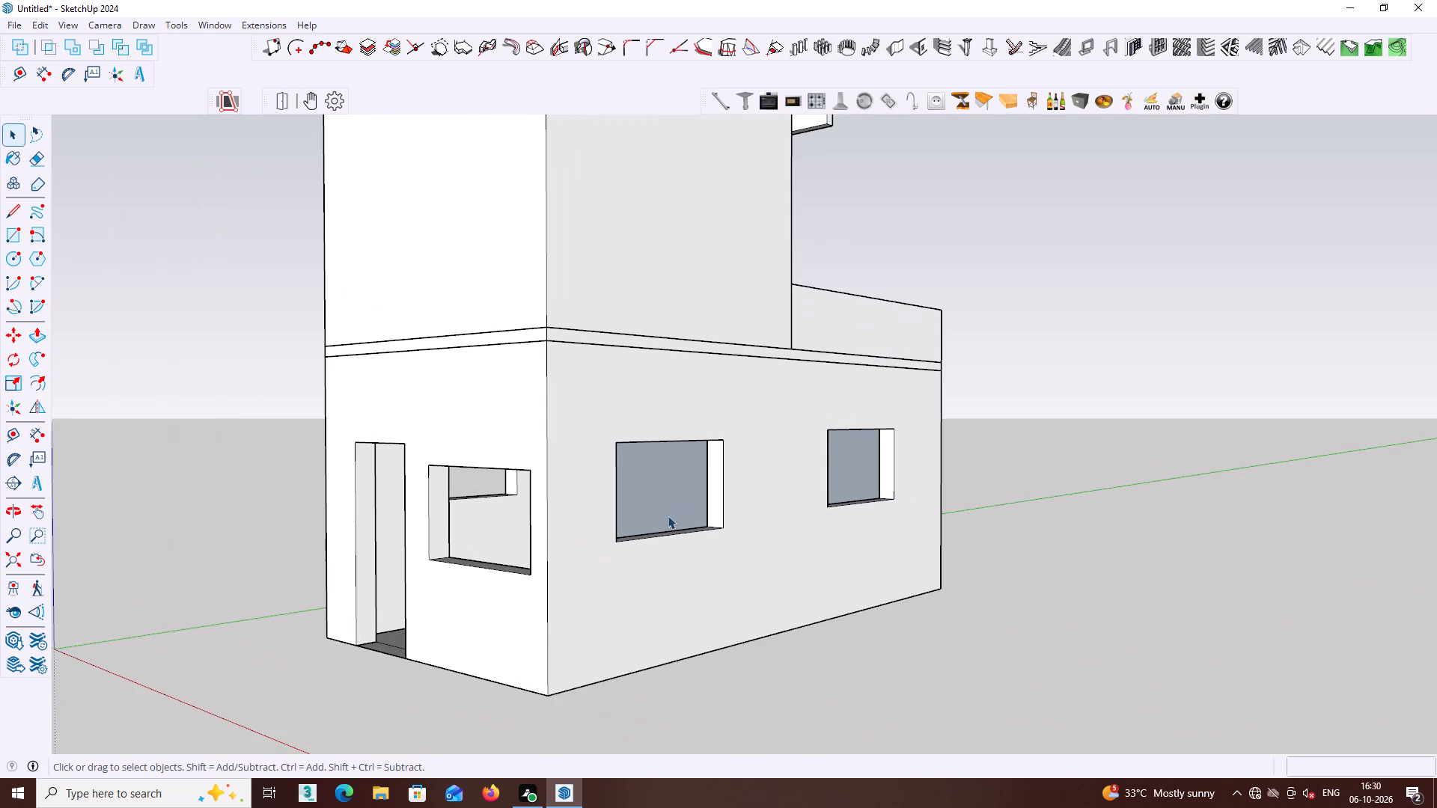
pyautogui.click(1380, 549)
pyautogui.middleClick(1067, 497)
pyautogui.click(1063, 482)
pyautogui.moveTo(1064, 460); pyautogui.dragTo(1055, 460, button='middle')
pyautogui.moveTo(1043, 460); pyautogui.dragTo(971, 462, button='middle')
pyautogui.middleClick(971, 462)
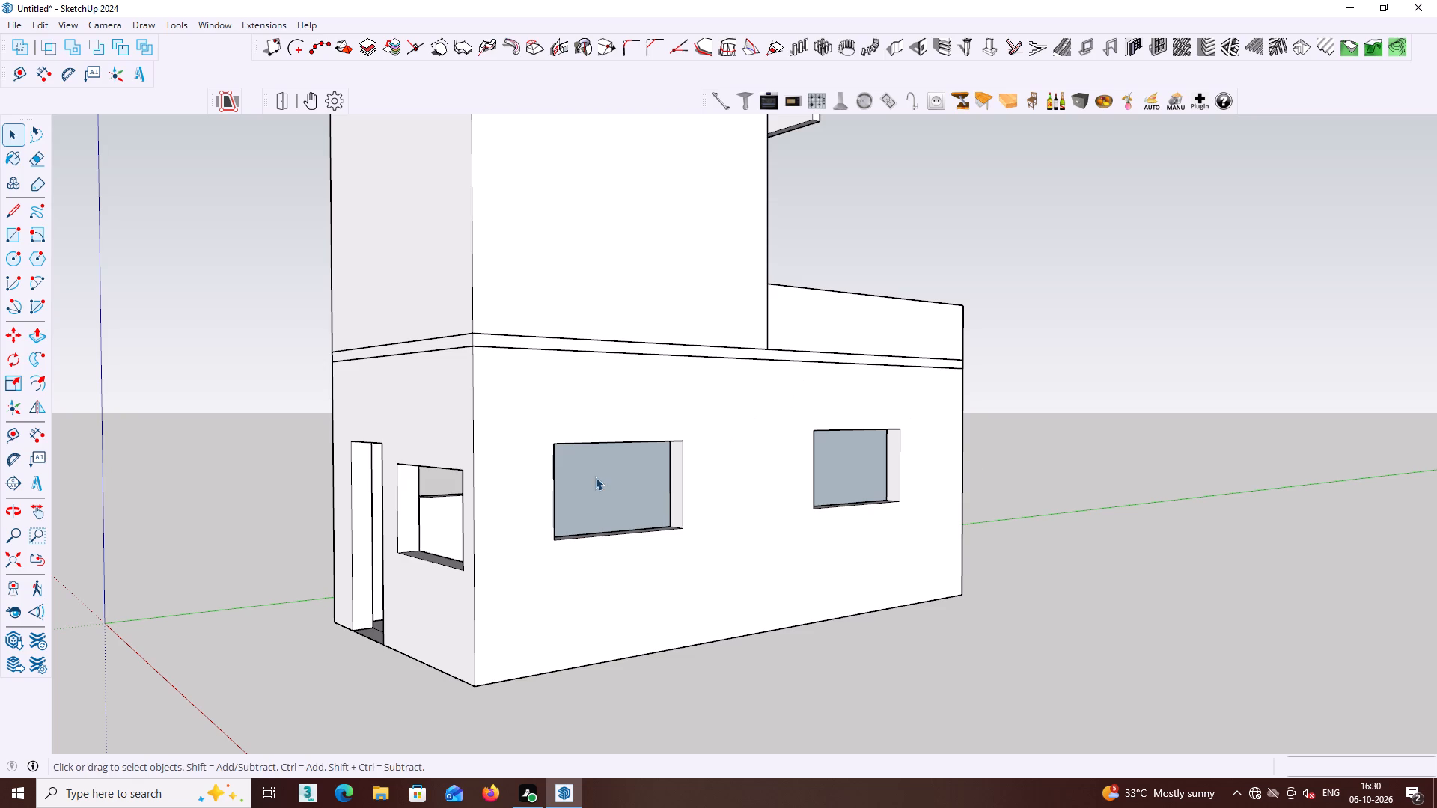
pyautogui.moveTo(599, 479); pyautogui.dragTo(138, 517, button='middle')
pyautogui.scroll(1, 1037, 527)
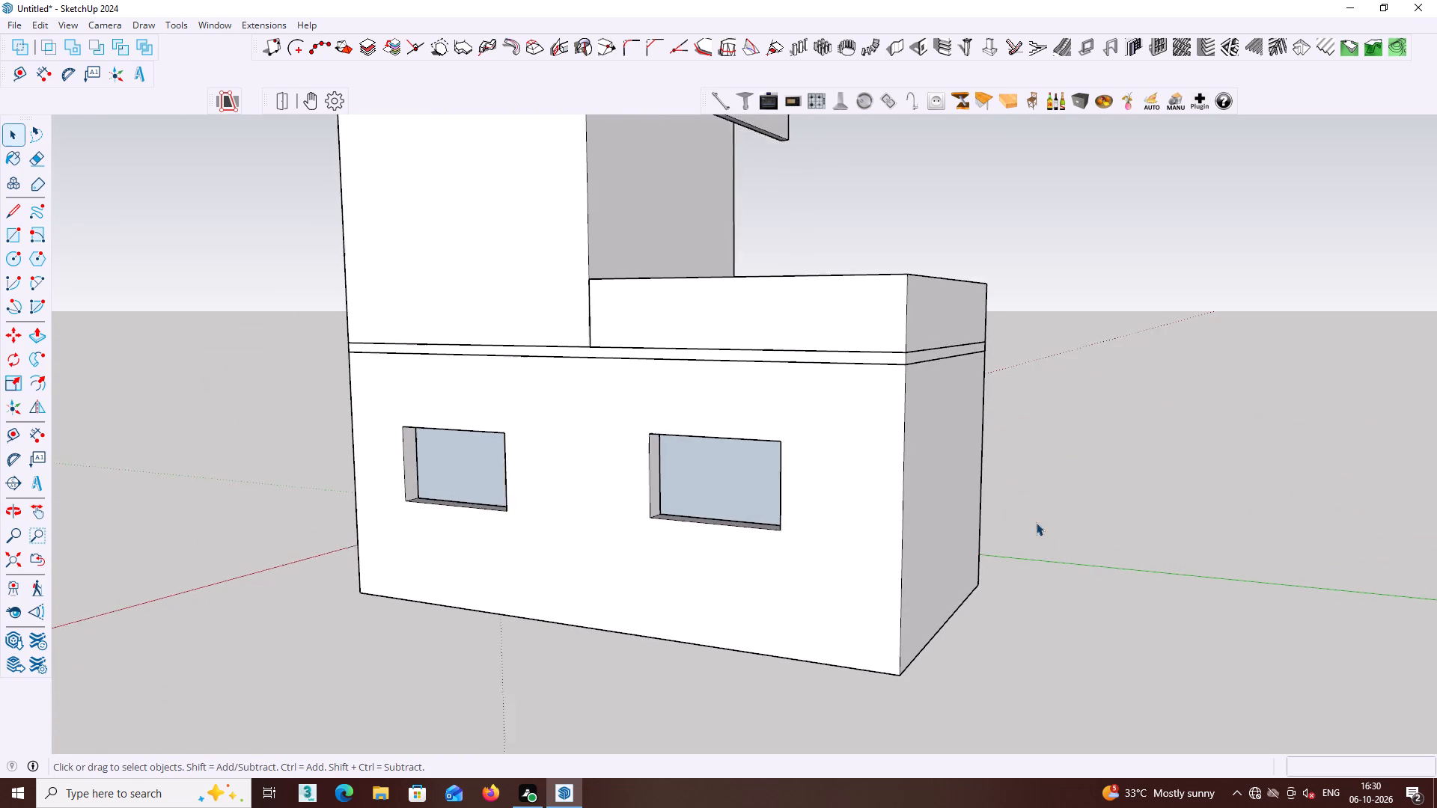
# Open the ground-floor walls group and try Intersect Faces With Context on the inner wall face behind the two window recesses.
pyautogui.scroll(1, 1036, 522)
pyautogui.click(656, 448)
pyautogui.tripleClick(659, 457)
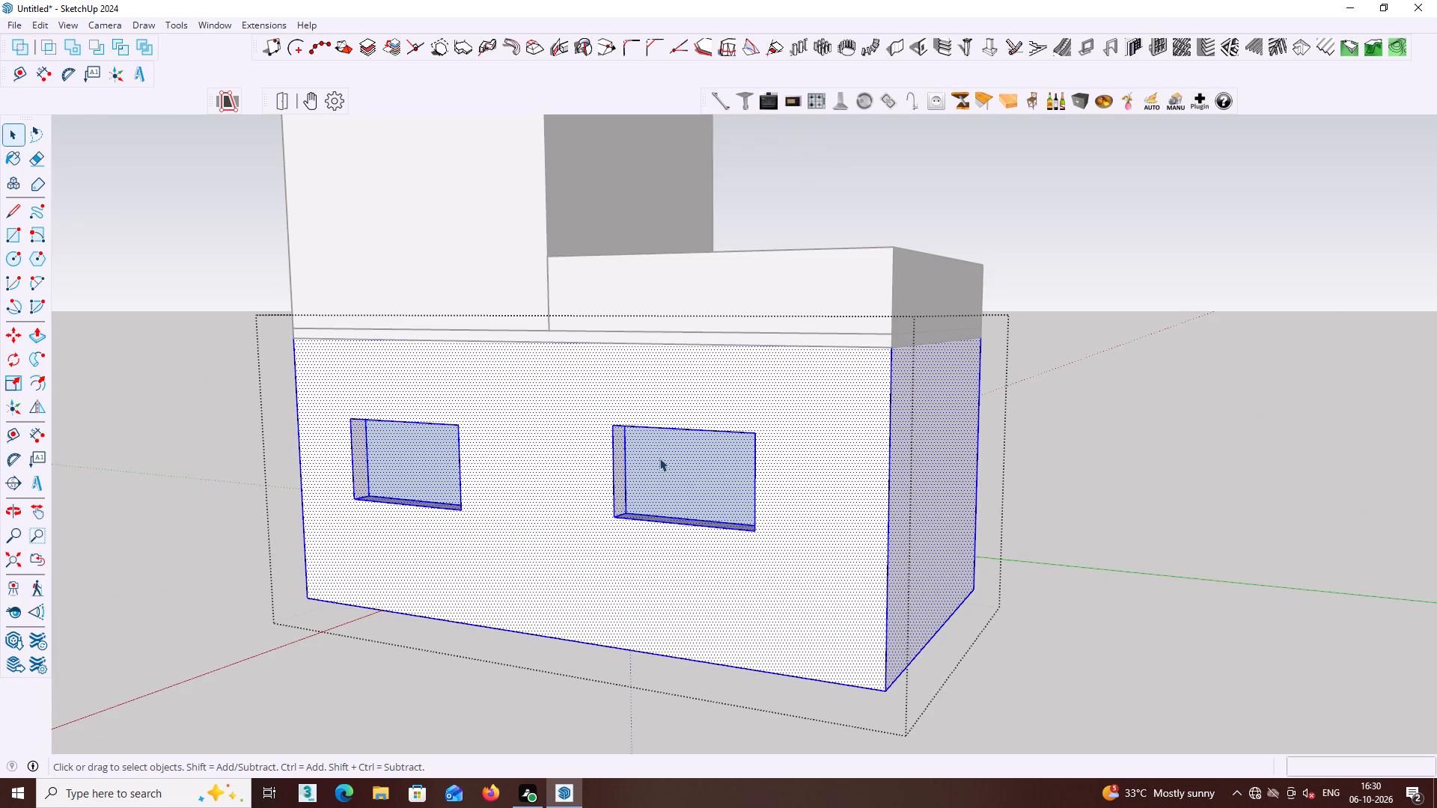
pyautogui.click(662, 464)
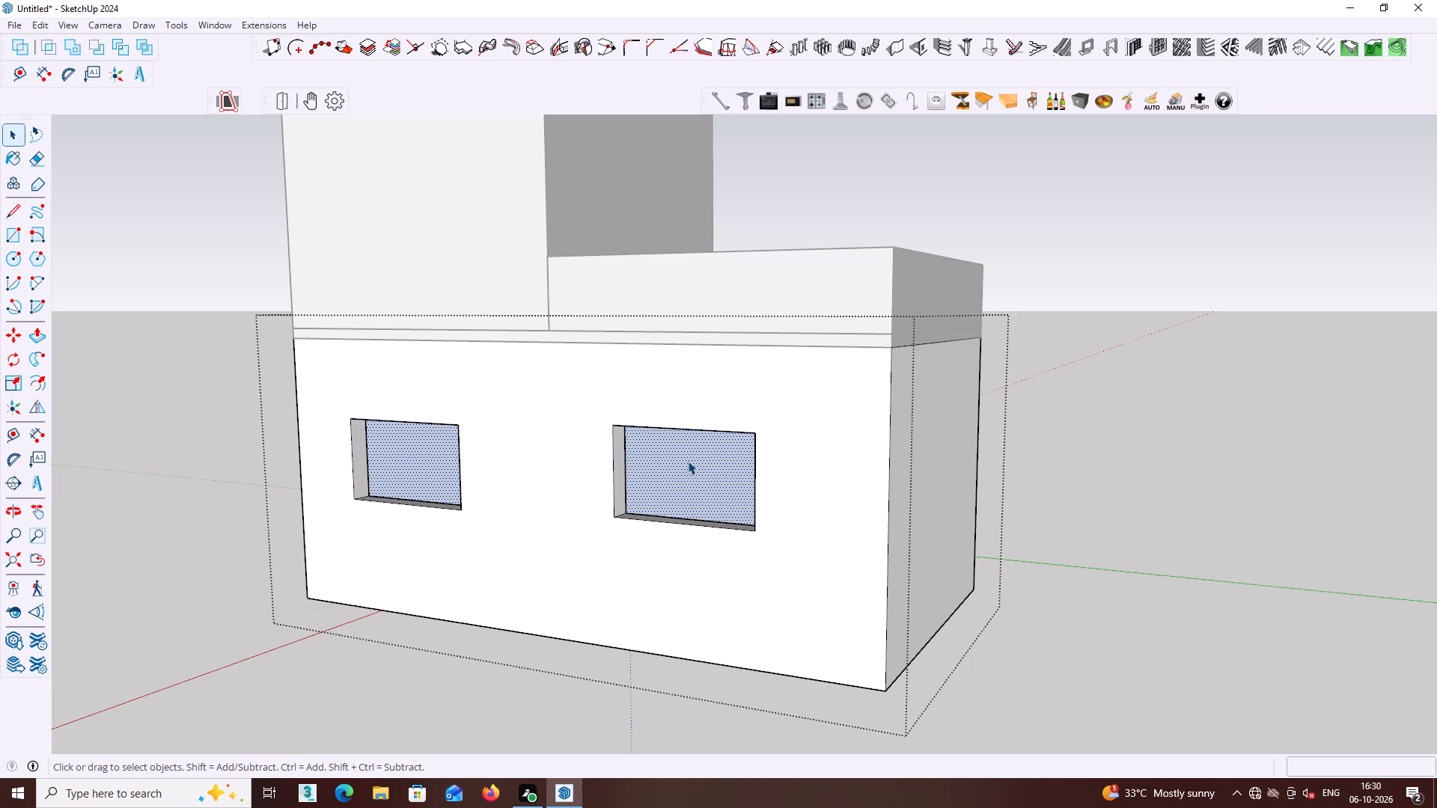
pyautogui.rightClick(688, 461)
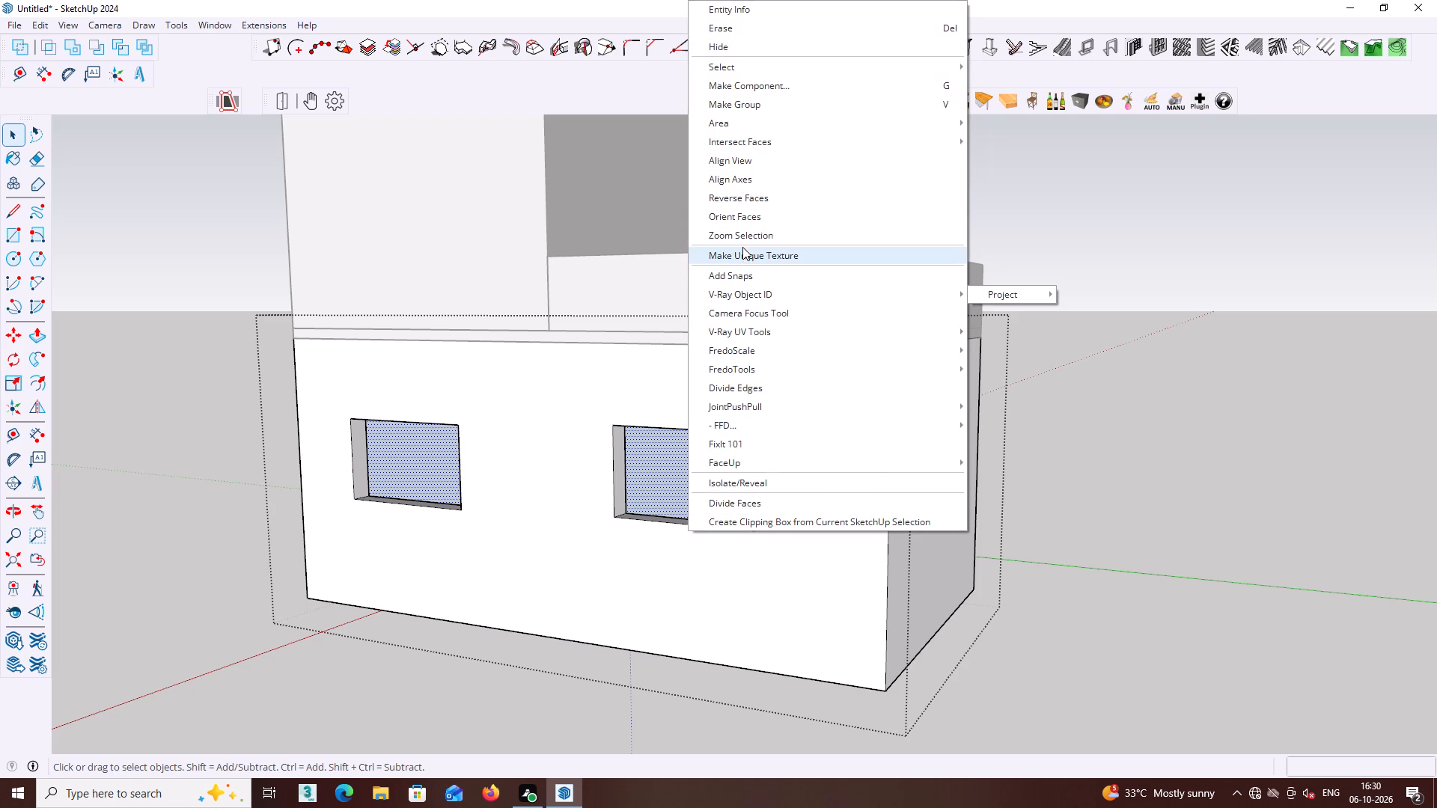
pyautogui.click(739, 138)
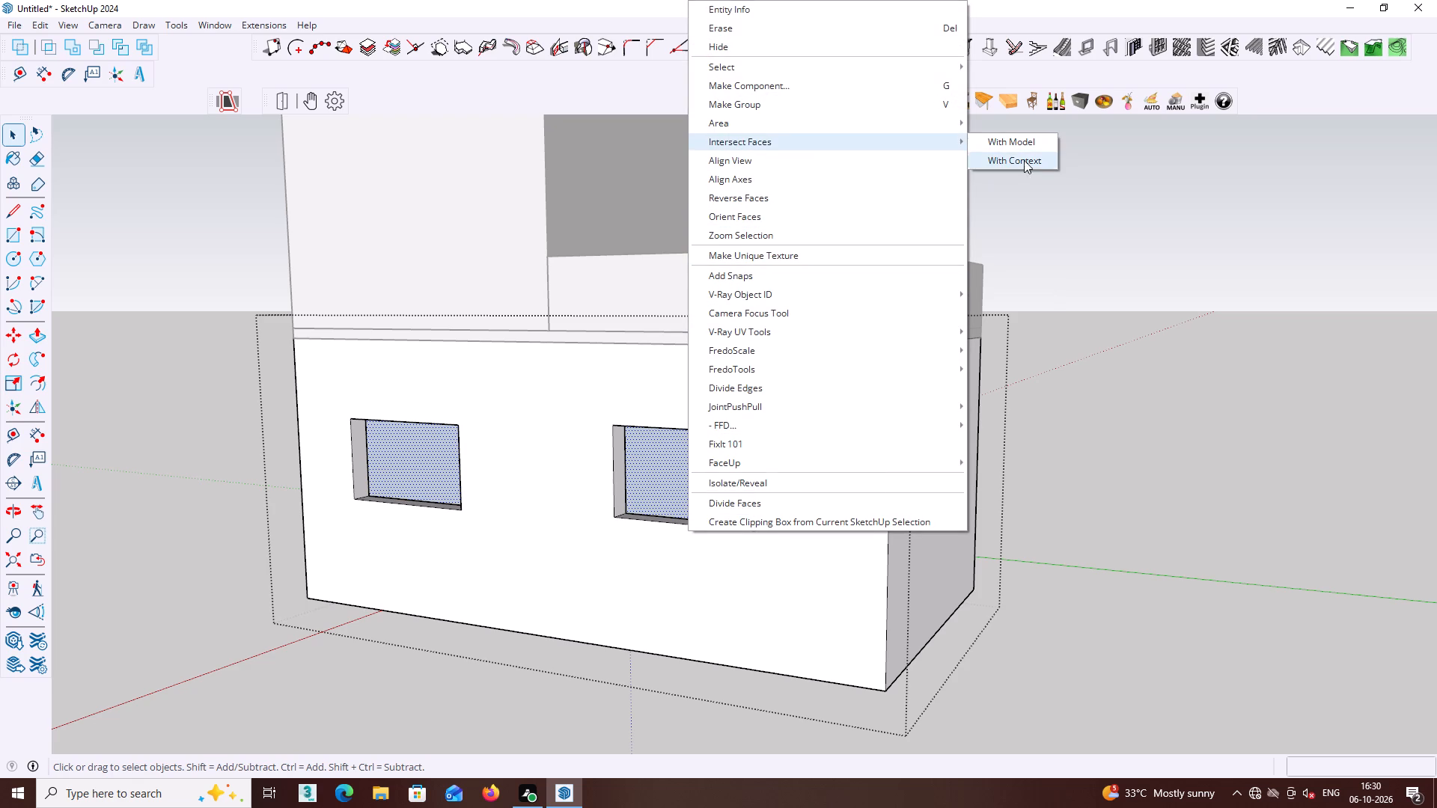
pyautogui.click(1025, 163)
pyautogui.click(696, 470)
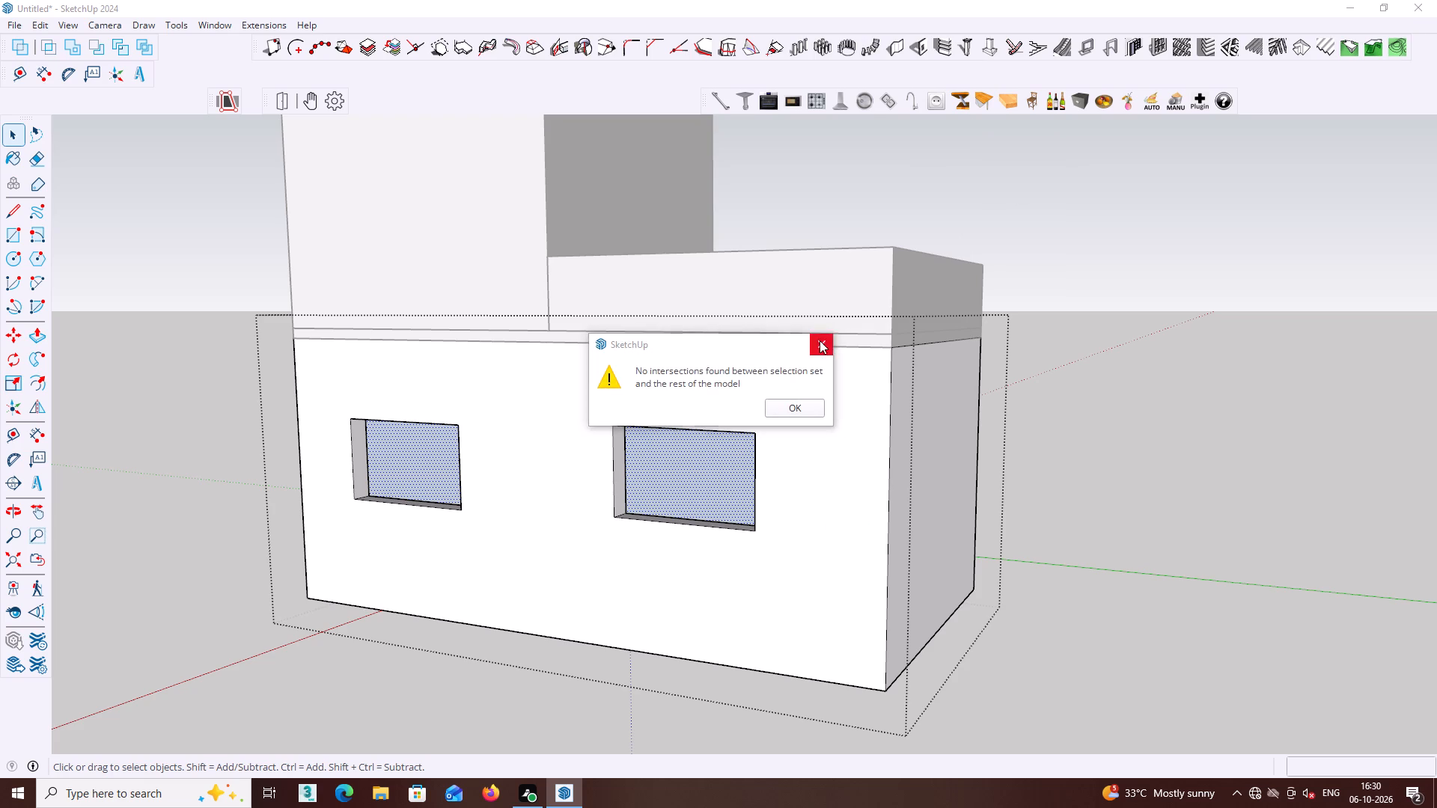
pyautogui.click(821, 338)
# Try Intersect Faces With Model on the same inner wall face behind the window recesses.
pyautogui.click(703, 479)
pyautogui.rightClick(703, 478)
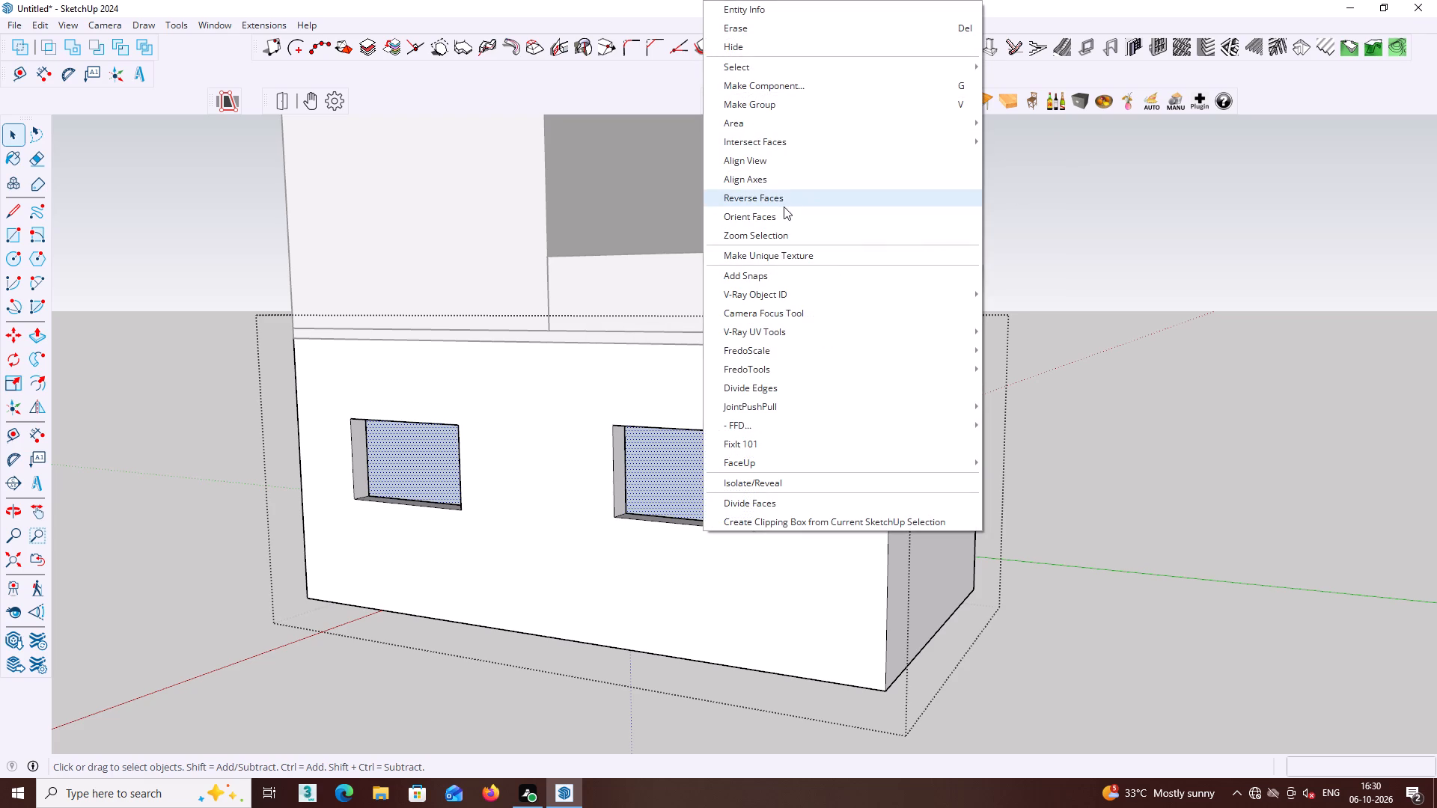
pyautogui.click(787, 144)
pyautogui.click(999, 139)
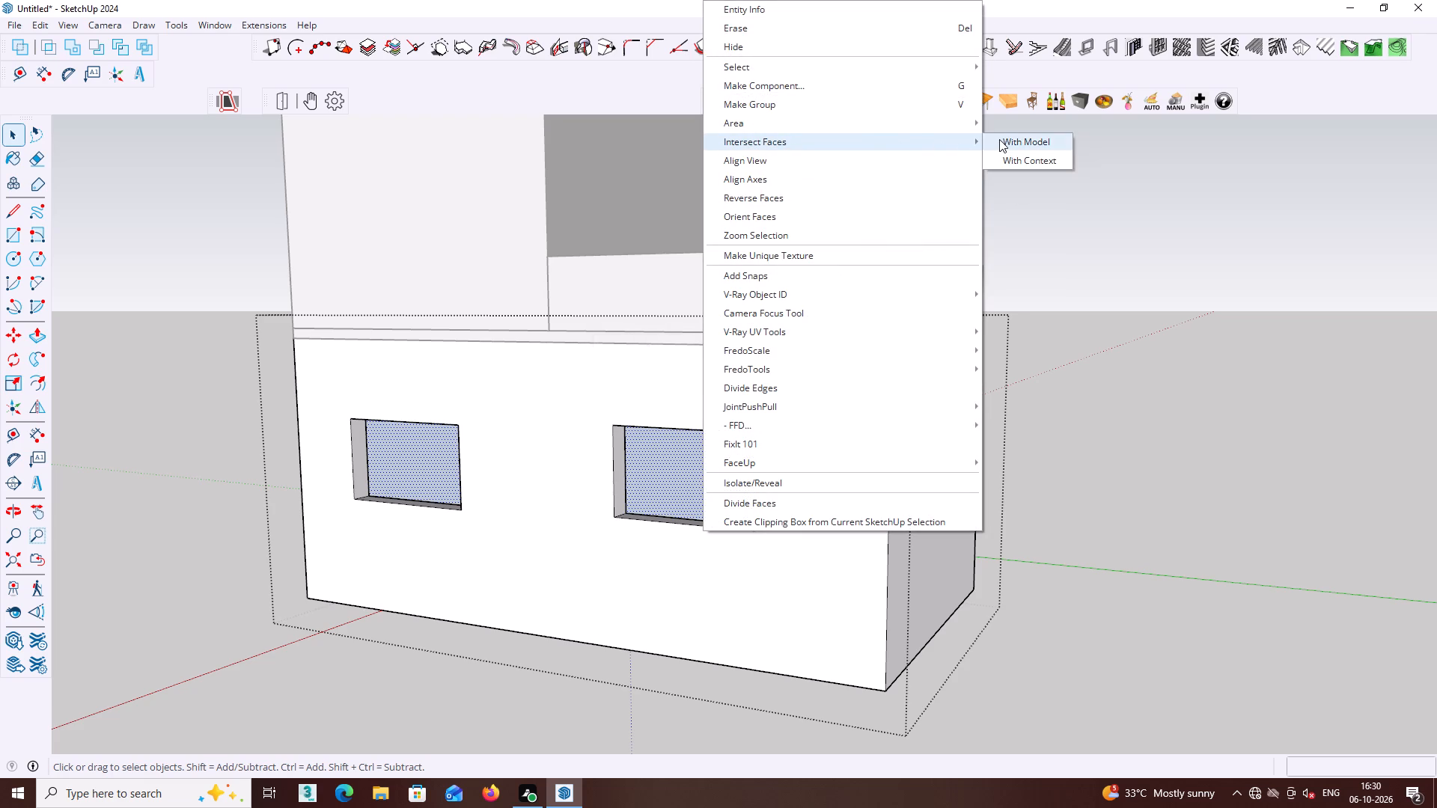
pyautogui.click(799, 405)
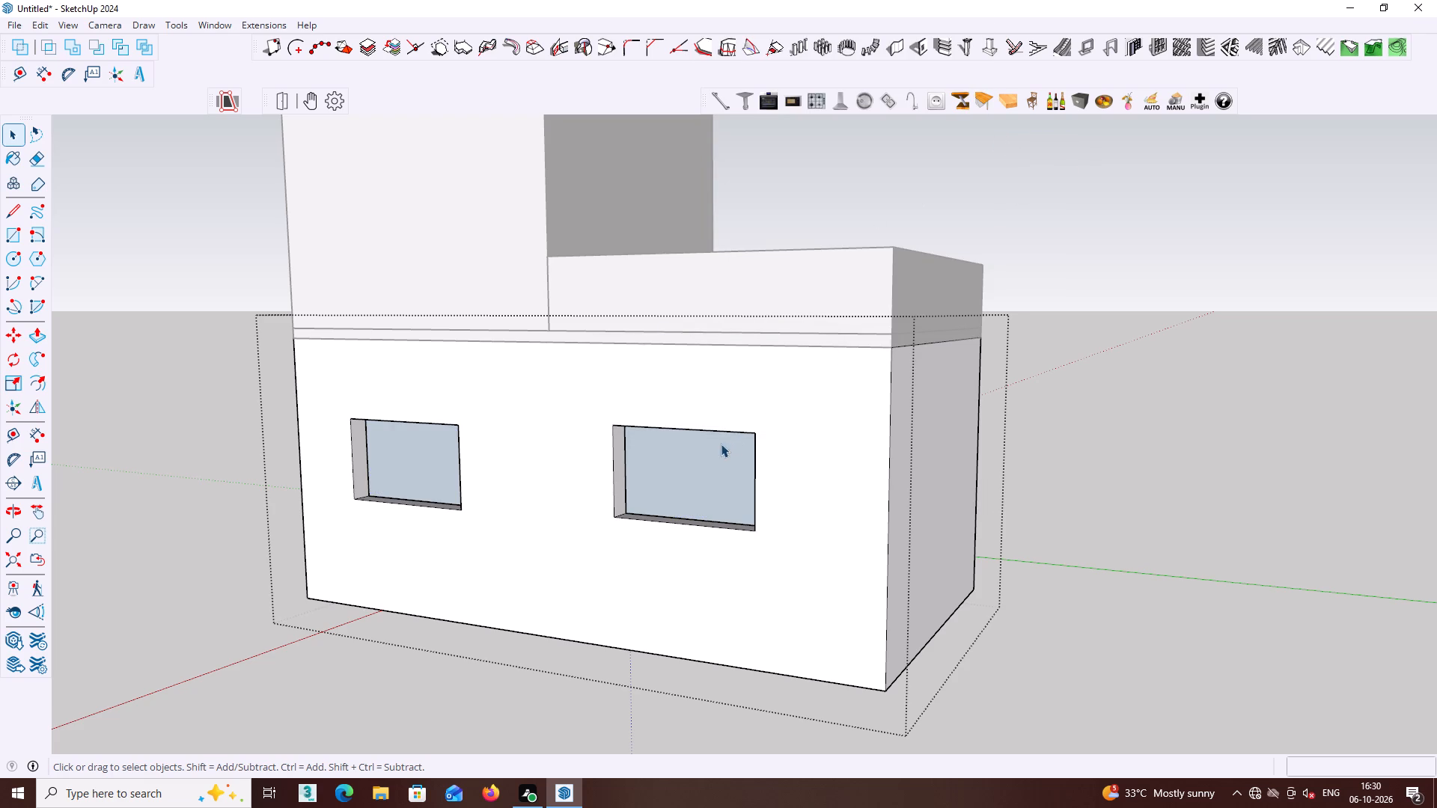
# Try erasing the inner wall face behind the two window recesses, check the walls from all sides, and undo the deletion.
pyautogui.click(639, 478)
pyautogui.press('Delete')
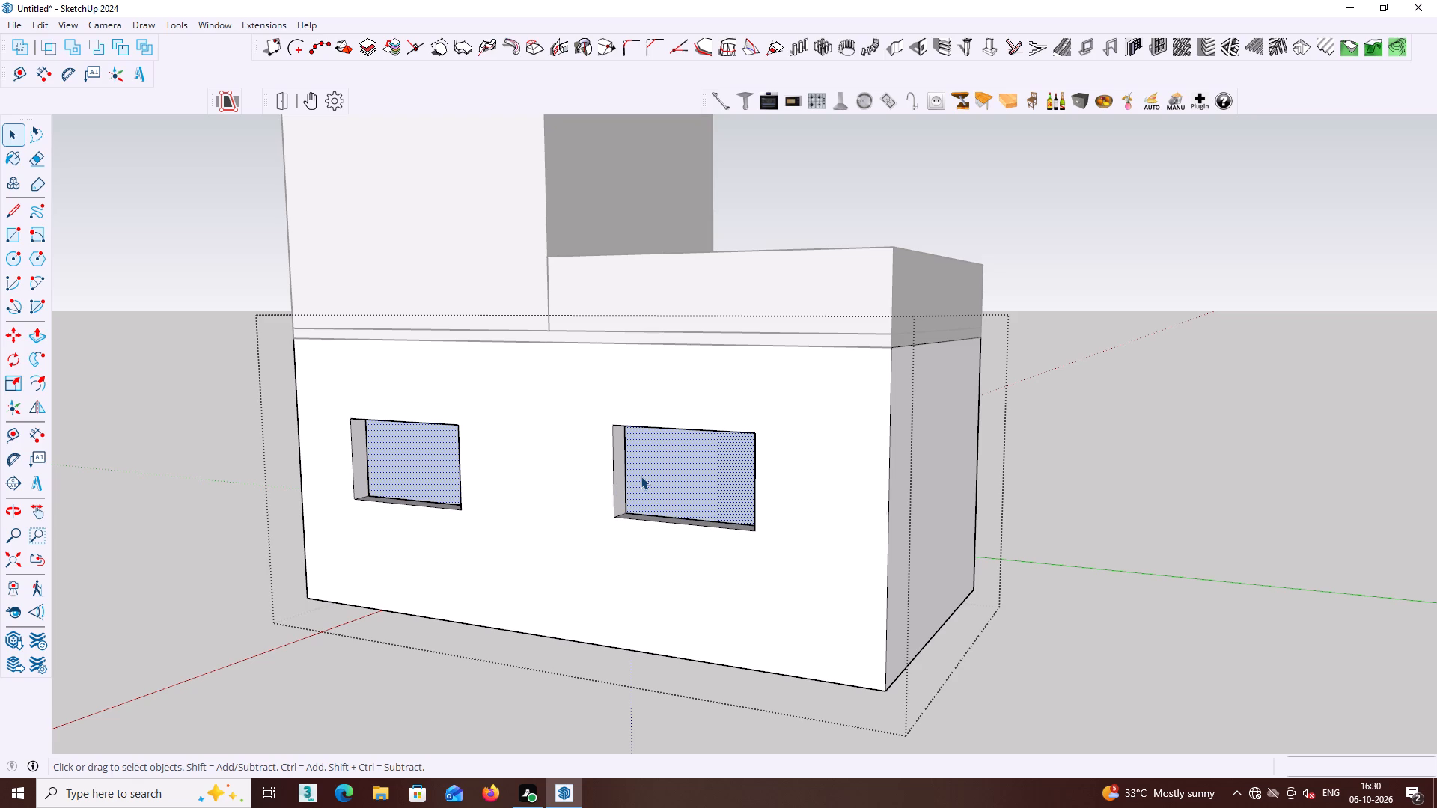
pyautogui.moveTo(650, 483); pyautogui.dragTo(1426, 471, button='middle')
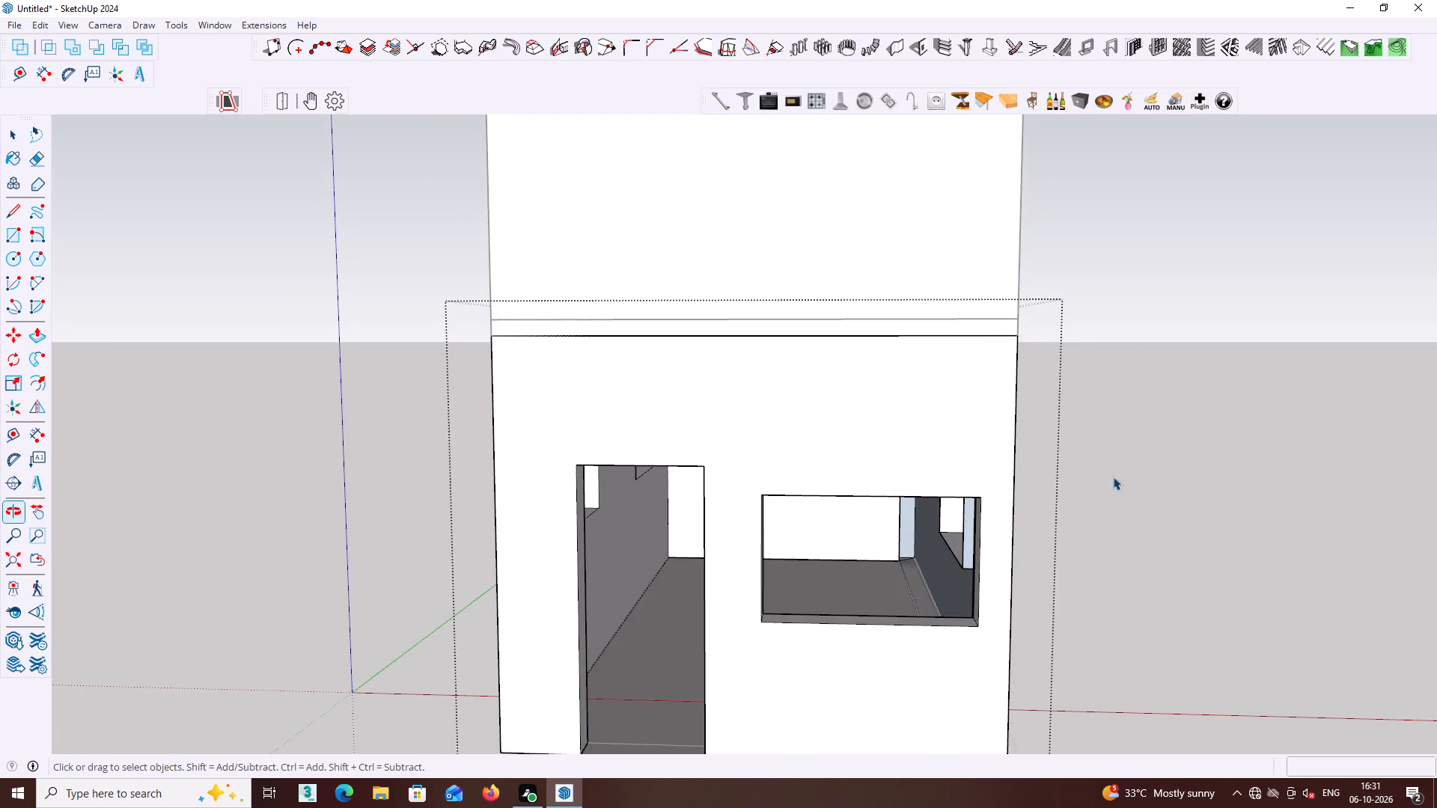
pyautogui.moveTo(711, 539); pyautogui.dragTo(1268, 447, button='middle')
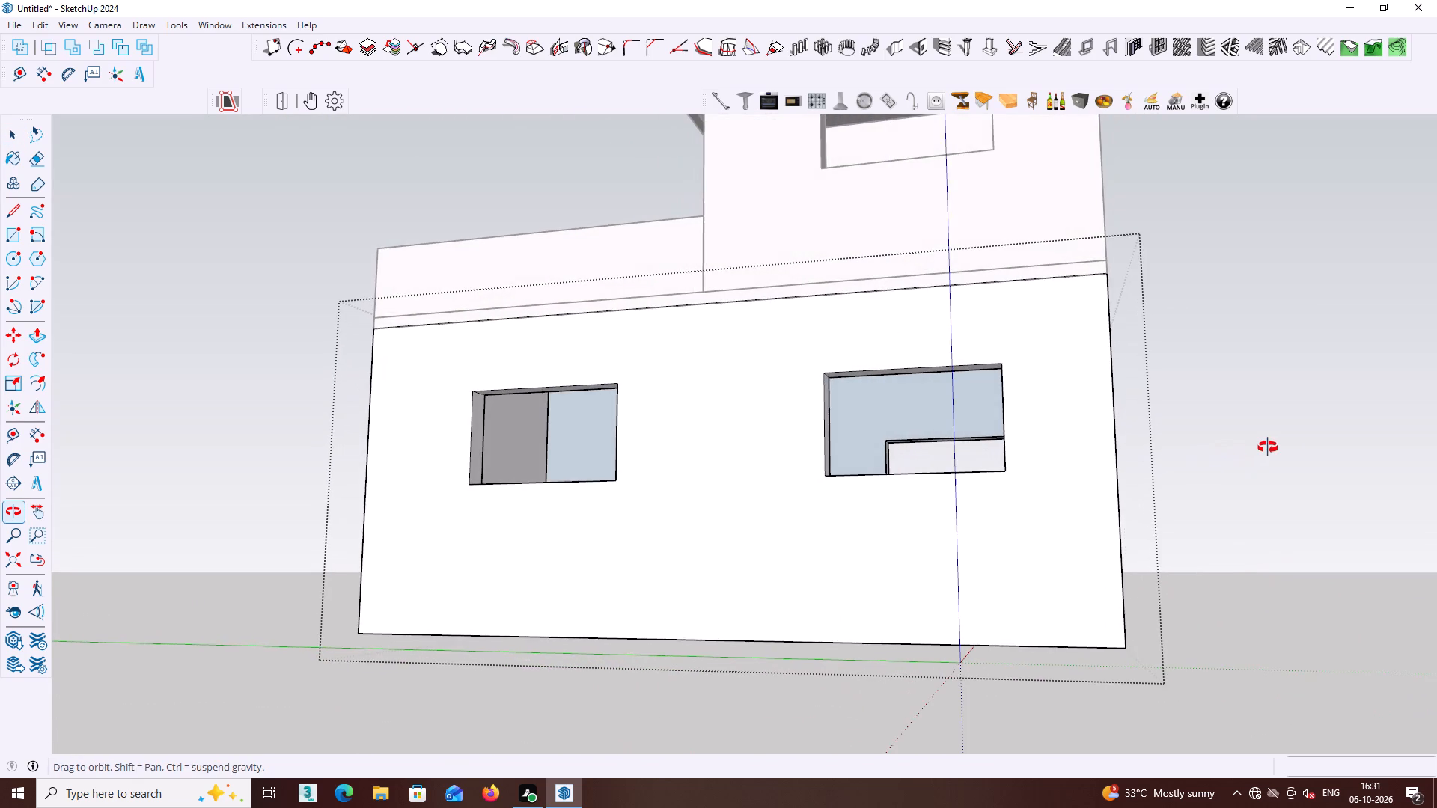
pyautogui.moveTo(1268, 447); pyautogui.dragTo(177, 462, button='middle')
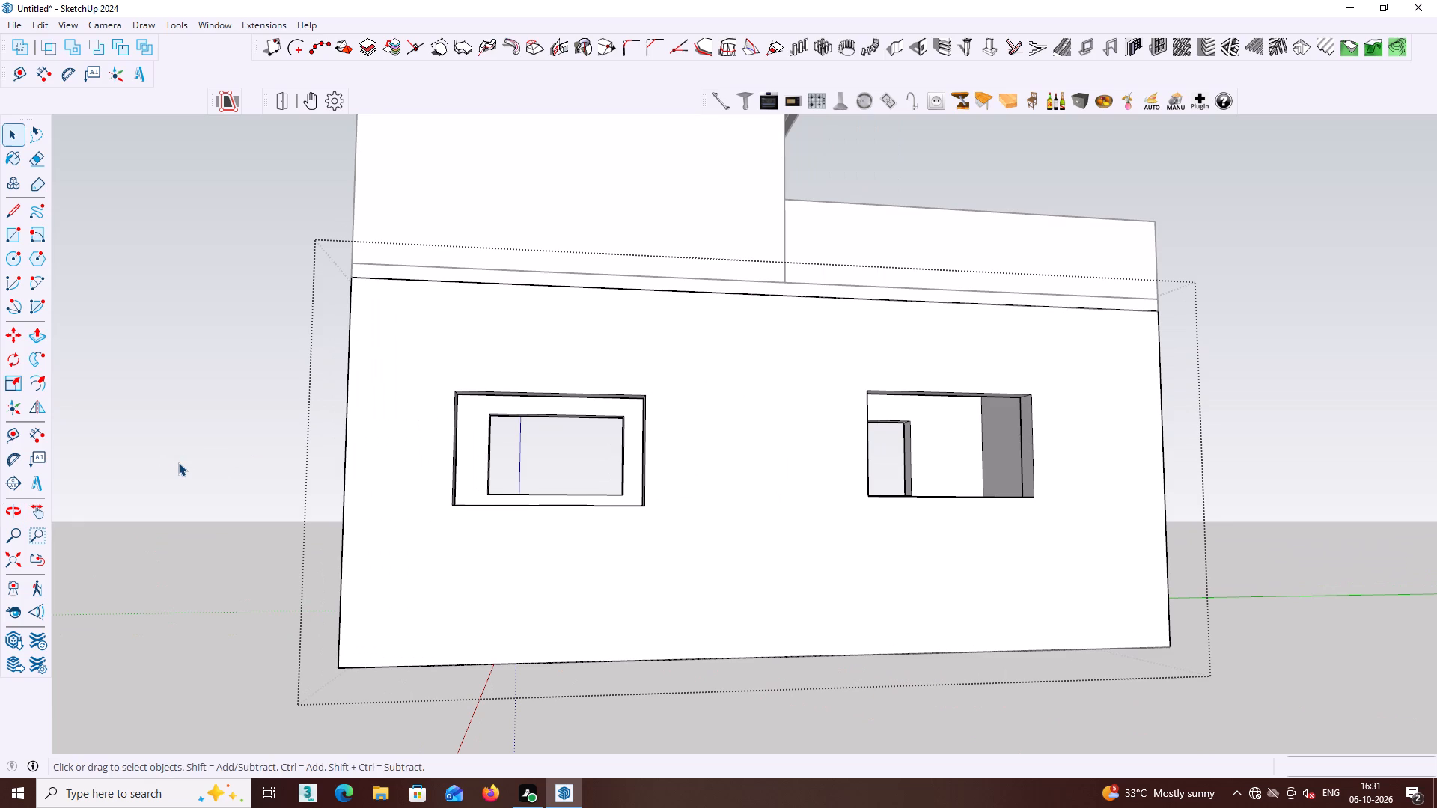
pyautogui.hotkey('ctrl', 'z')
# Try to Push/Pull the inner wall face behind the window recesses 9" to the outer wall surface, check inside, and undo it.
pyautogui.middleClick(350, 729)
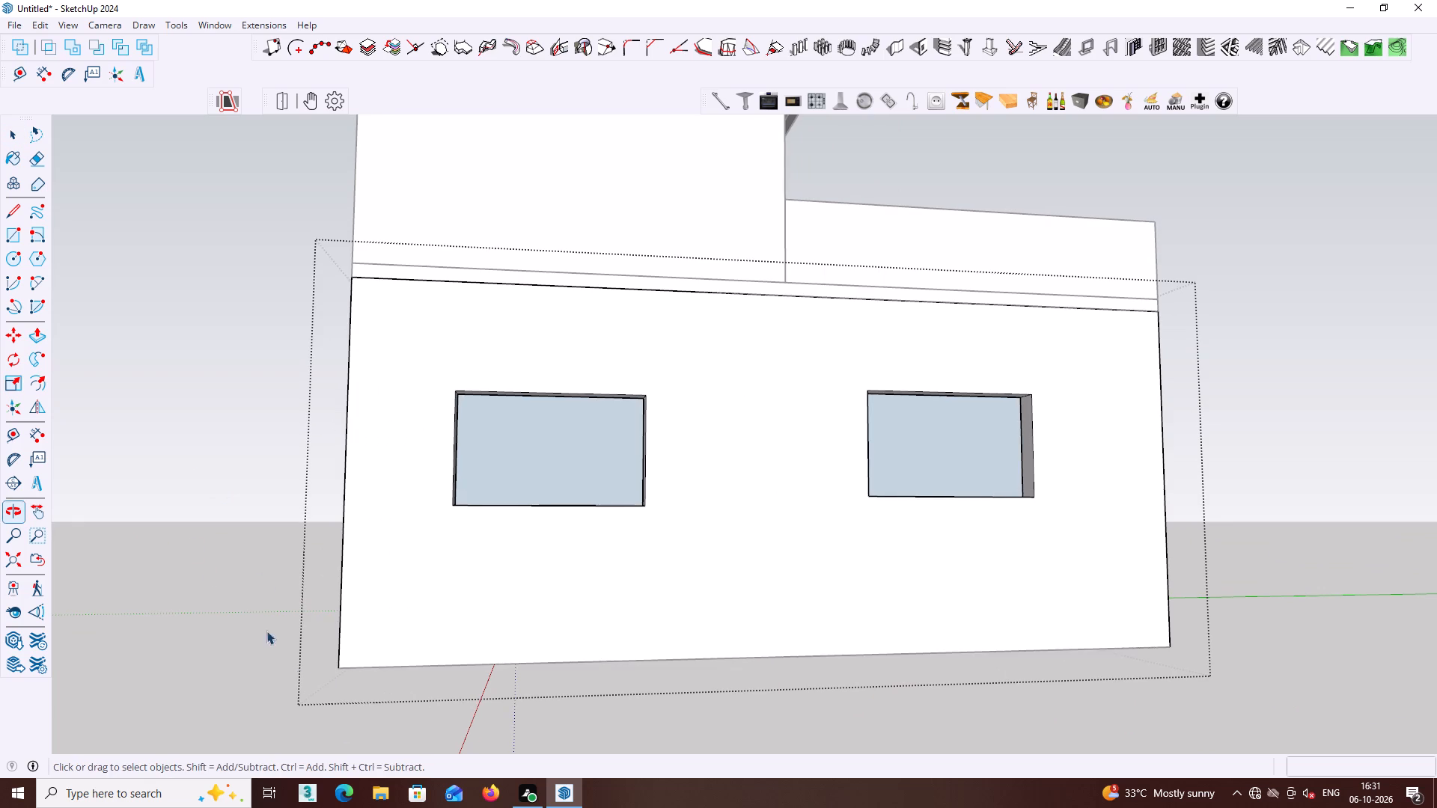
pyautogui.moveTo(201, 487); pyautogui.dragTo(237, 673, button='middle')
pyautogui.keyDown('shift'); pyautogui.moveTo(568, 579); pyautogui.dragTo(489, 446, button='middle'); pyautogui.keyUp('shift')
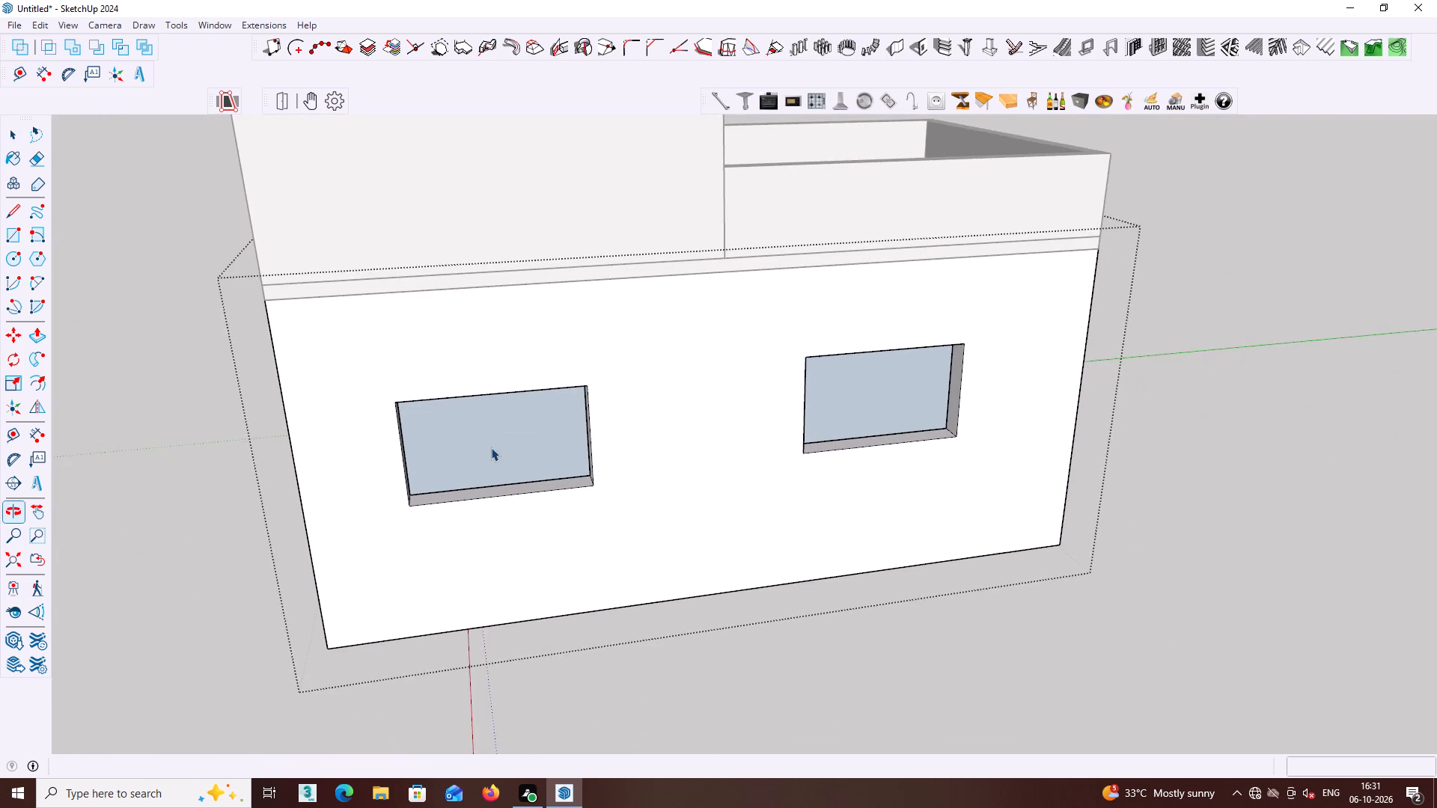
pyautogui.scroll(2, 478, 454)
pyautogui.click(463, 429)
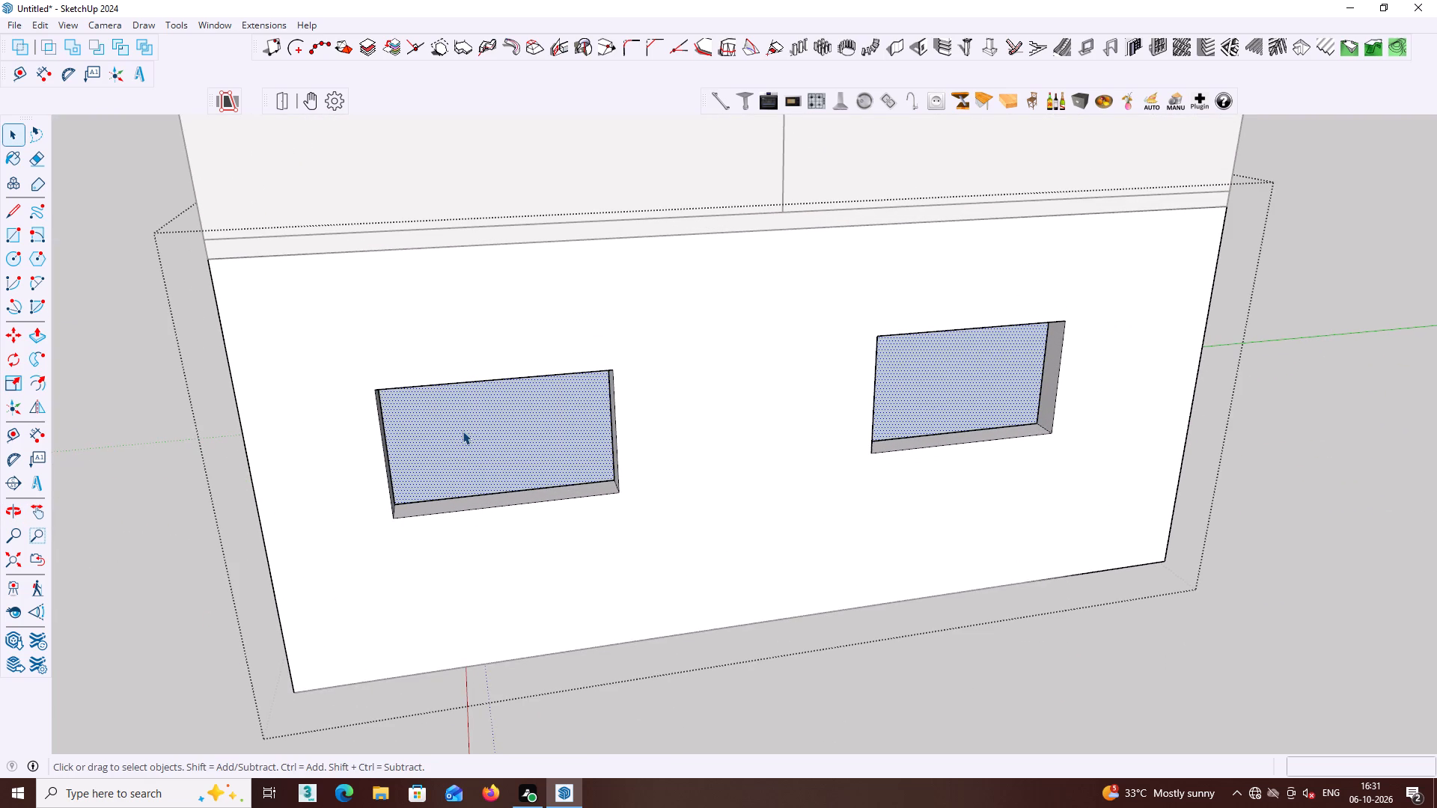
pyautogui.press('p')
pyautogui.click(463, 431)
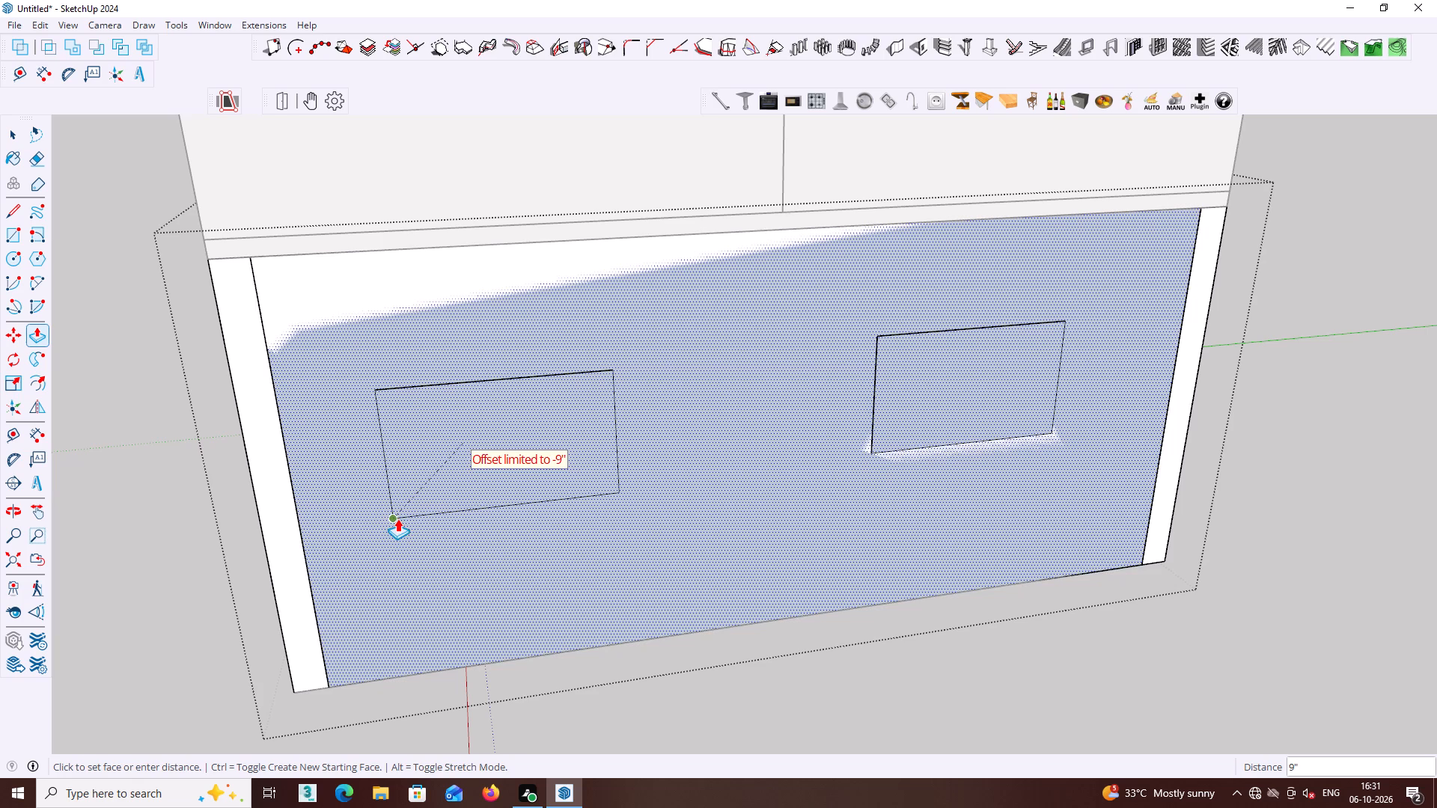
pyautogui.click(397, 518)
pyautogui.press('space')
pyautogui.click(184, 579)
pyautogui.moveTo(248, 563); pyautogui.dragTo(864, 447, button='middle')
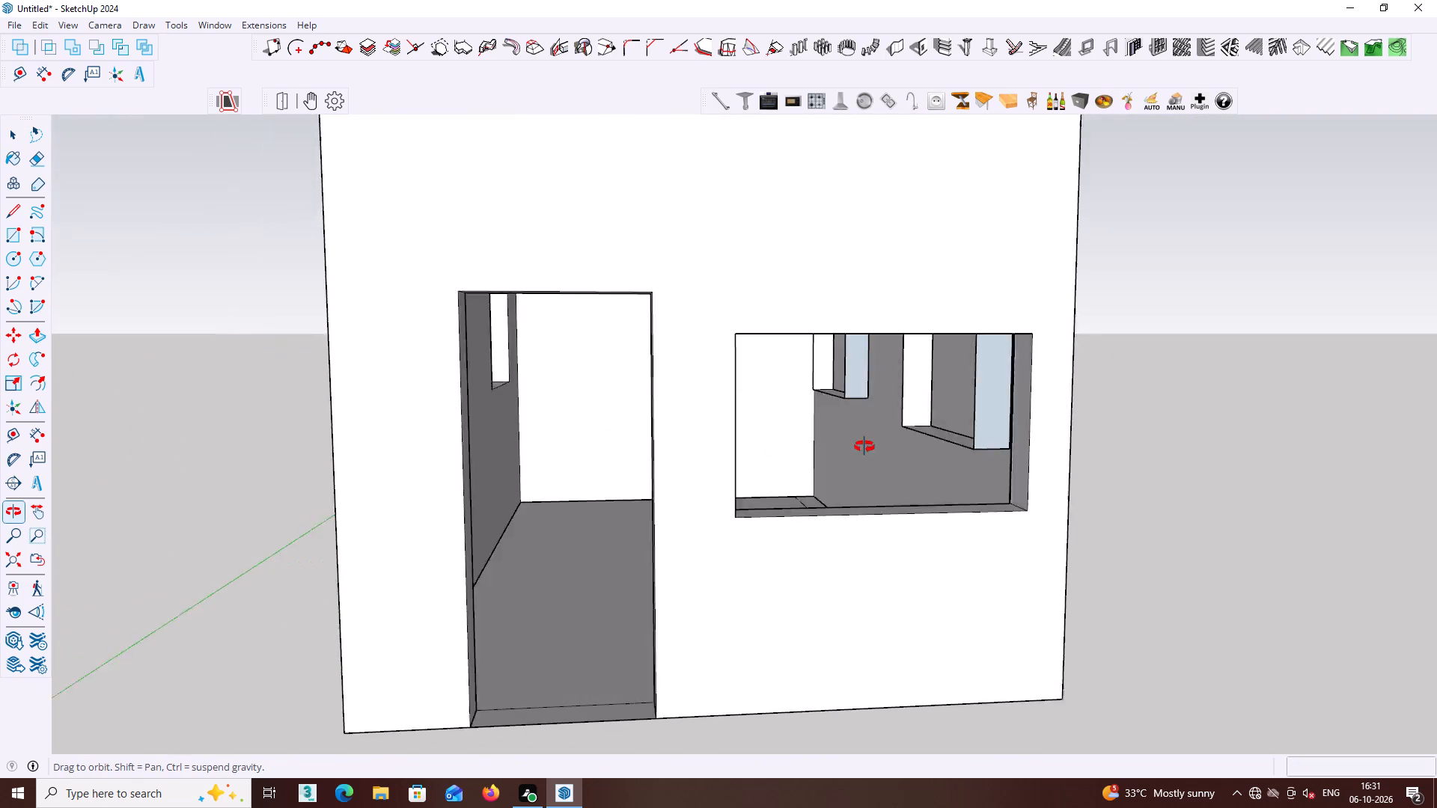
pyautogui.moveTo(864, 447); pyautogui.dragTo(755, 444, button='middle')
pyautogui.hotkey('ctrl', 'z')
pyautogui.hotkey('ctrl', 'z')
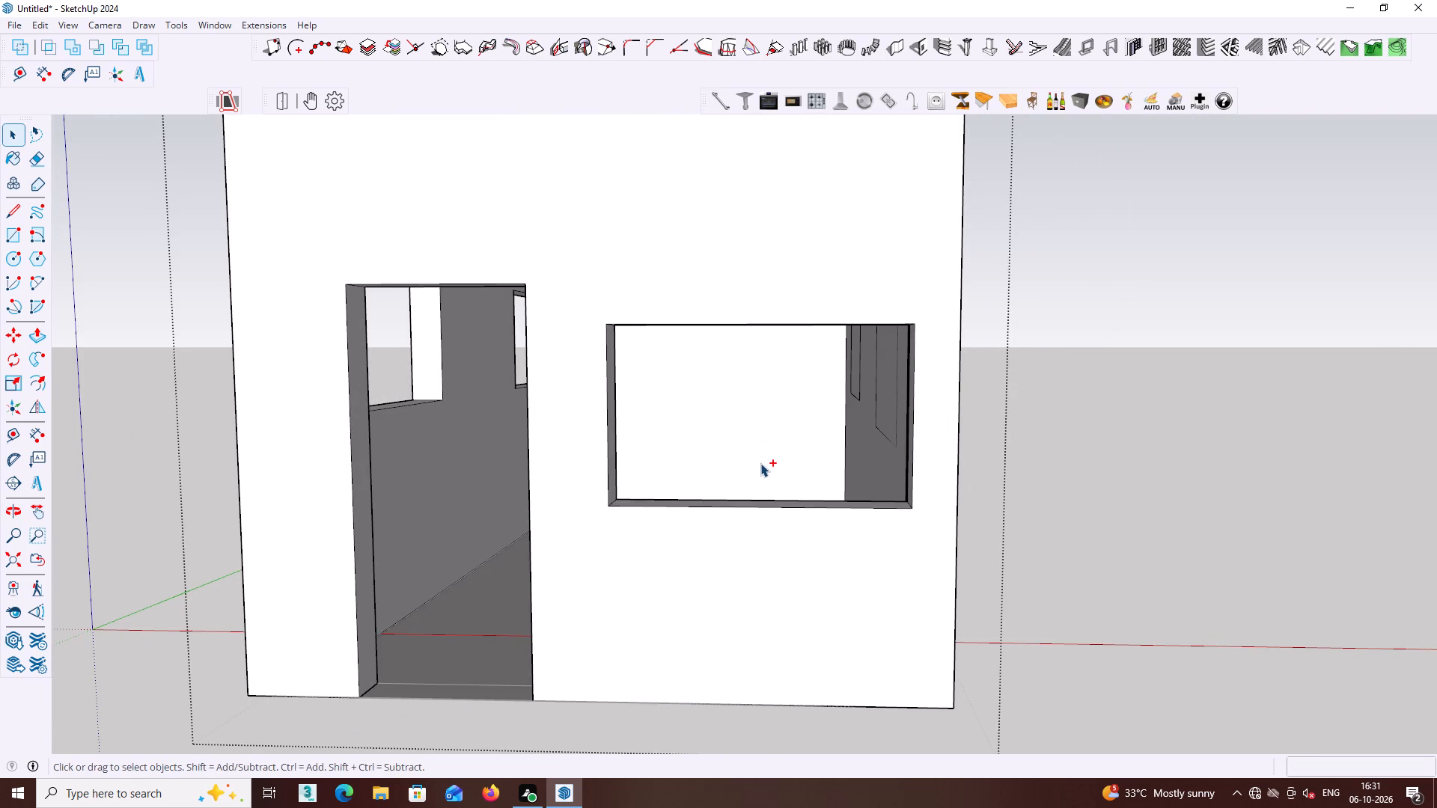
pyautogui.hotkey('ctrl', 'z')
# Examine the house from the front and the long side, comparing the blocked window recesses with the open door and window.
pyautogui.scroll(-8, 818, 467)
pyautogui.moveTo(821, 465); pyautogui.dragTo(835, 477, button='middle')
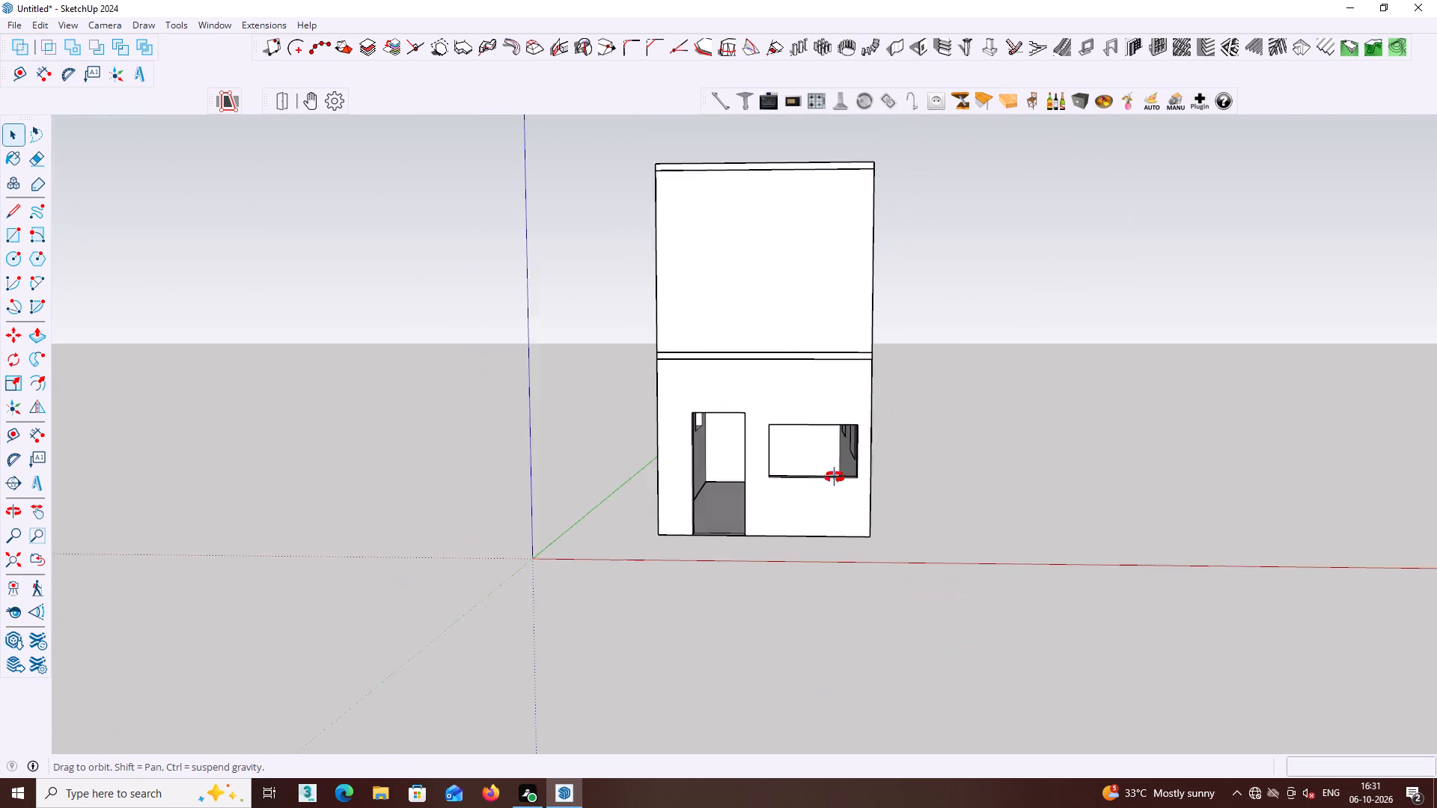
pyautogui.moveTo(835, 477); pyautogui.dragTo(922, 490, button='middle')
pyautogui.click(830, 313)
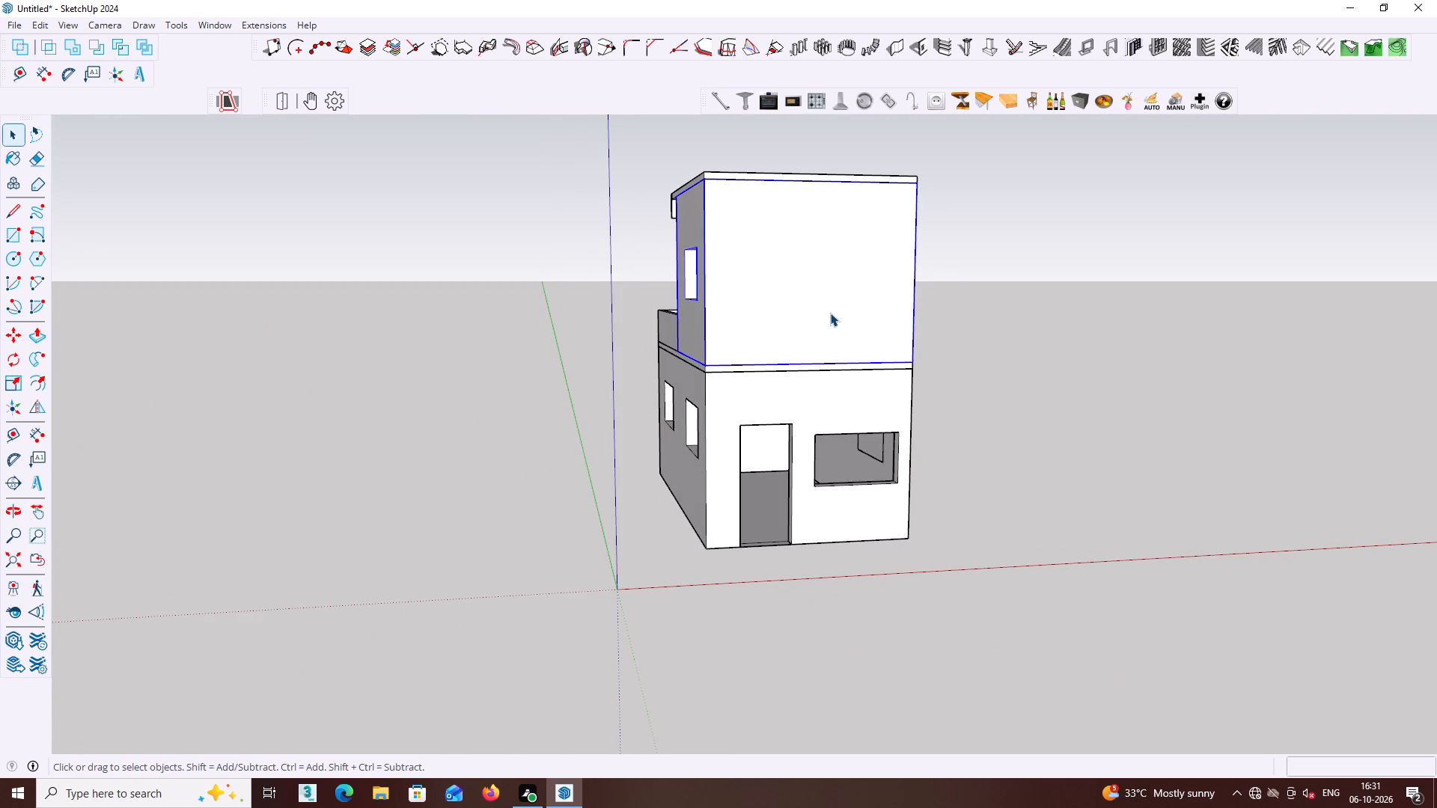
pyautogui.moveTo(826, 317); pyautogui.dragTo(650, 320, button='middle')
pyautogui.moveTo(951, 379); pyautogui.dragTo(724, 375, button='middle')
pyautogui.click(1032, 438)
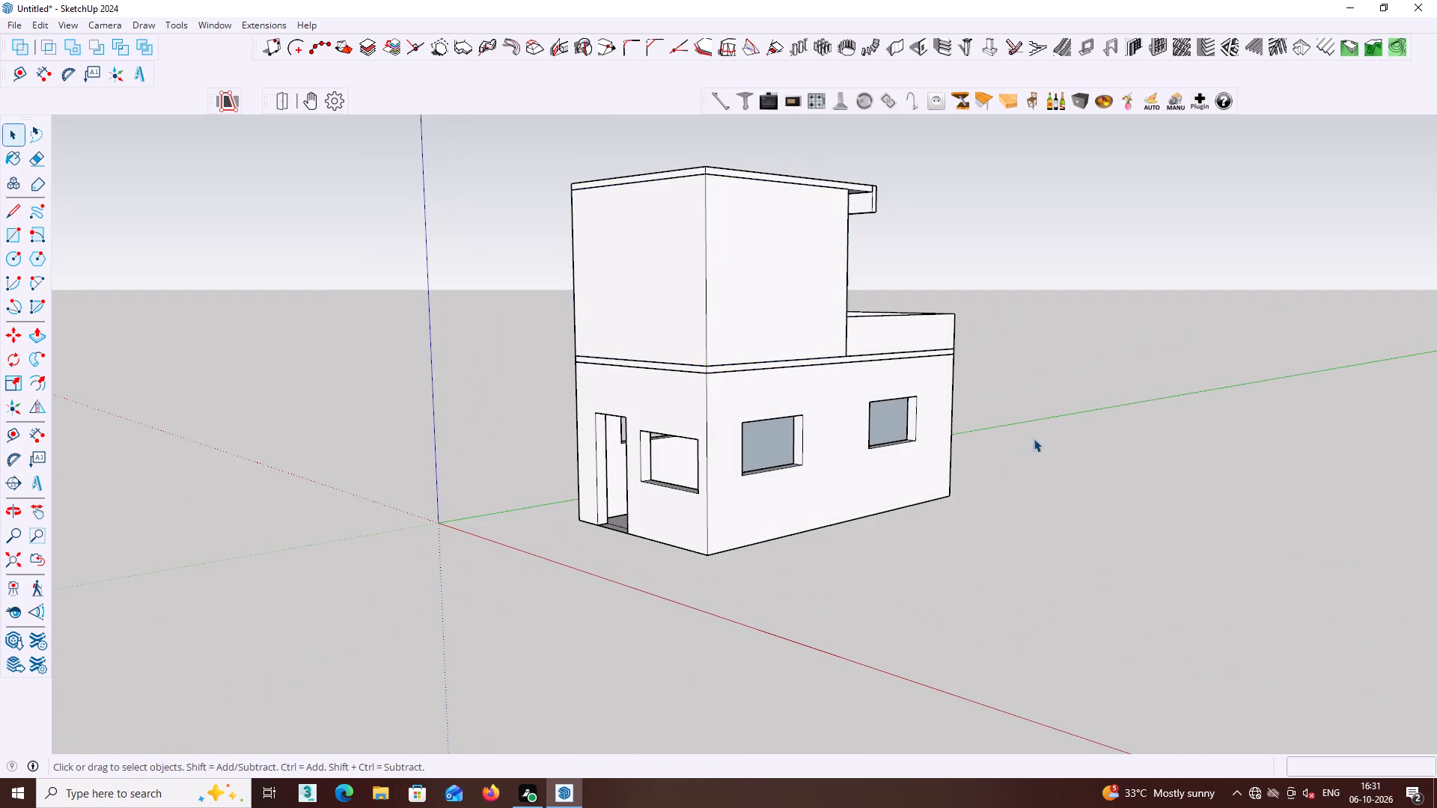
pyautogui.moveTo(1034, 438); pyautogui.dragTo(700, 397, button='middle')
pyautogui.scroll(6, 793, 411)
pyautogui.moveTo(856, 462); pyautogui.dragTo(924, 566, button='middle')
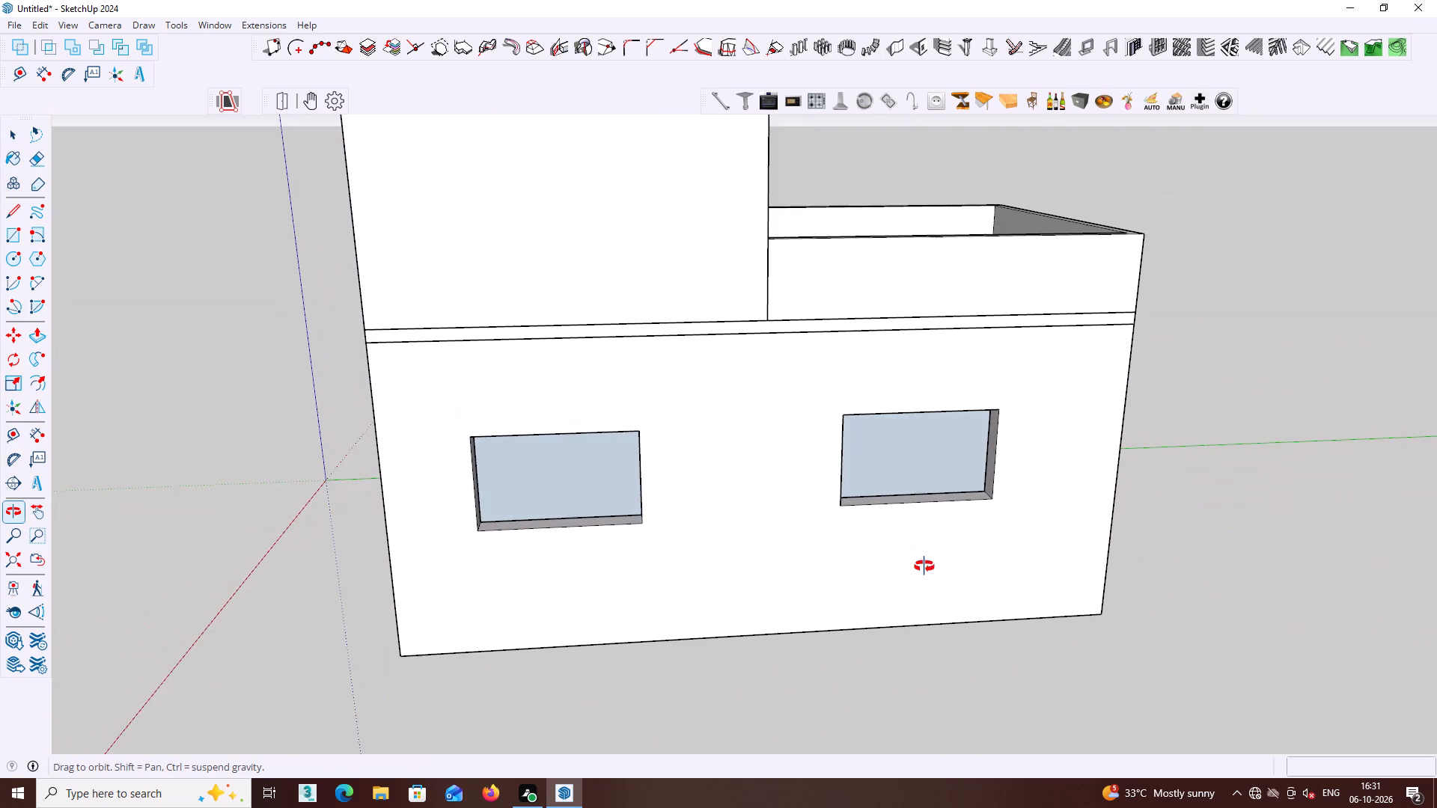
pyautogui.moveTo(924, 566); pyautogui.dragTo(926, 566, button='middle')
pyautogui.scroll(-3, 827, 528)
pyautogui.keyDown('shift'); pyautogui.moveTo(843, 534); pyautogui.dragTo(761, 472, button='middle'); pyautogui.keyUp('shift')
pyautogui.moveTo(719, 473); pyautogui.dragTo(927, 481, button='middle')
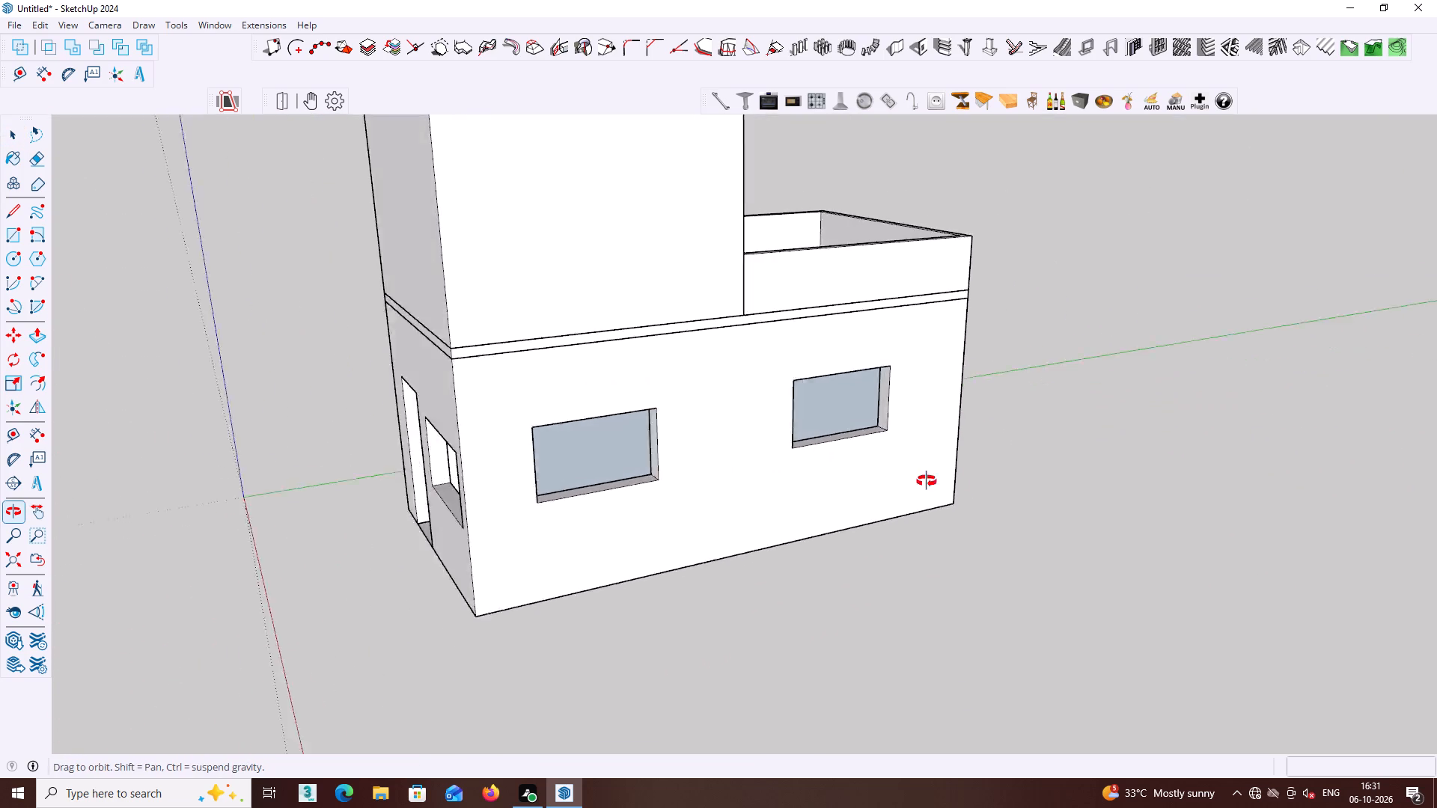
pyautogui.moveTo(927, 481); pyautogui.dragTo(1170, 455, button='middle')
pyautogui.scroll(1, 838, 502)
pyautogui.moveTo(837, 500); pyautogui.dragTo(862, 483, button='middle')
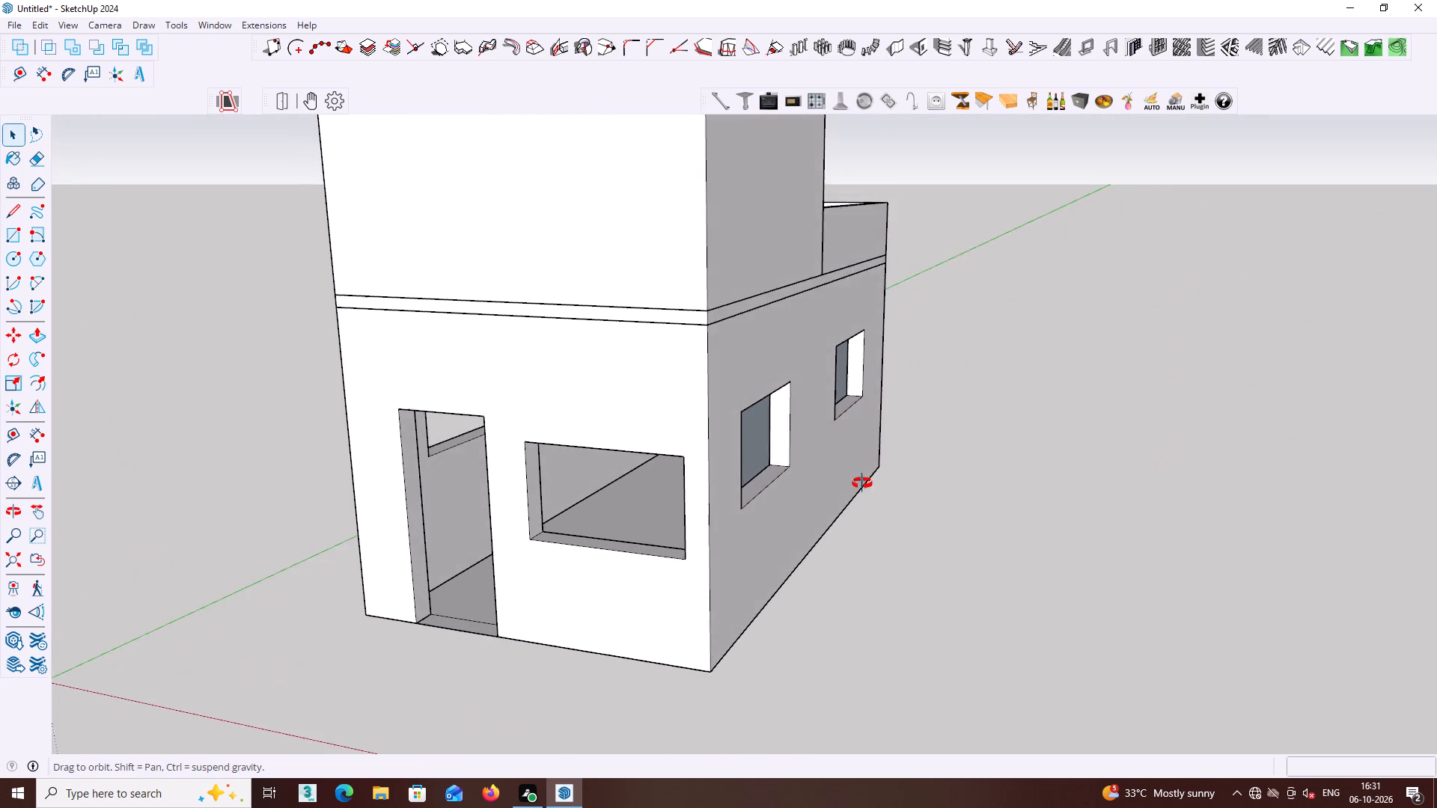
pyautogui.moveTo(862, 483); pyautogui.dragTo(1049, 441, button='middle')
pyautogui.moveTo(915, 450); pyautogui.dragTo(972, 430, button='middle')
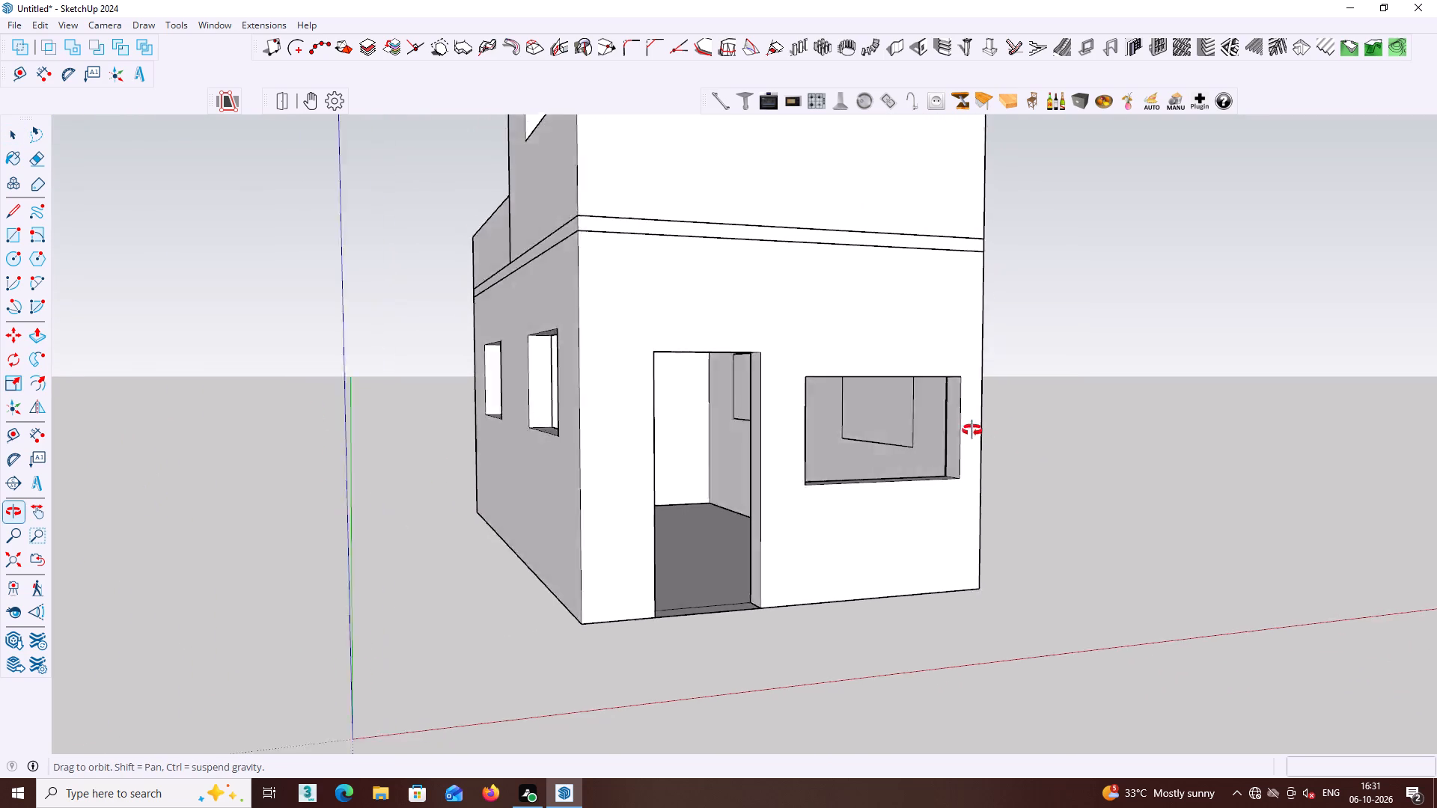
# Examine the house from the front, both long sides and above, checking the window openings, parapet, slab band and roof overhang.
pyautogui.moveTo(972, 430); pyautogui.dragTo(290, 435, button='middle')
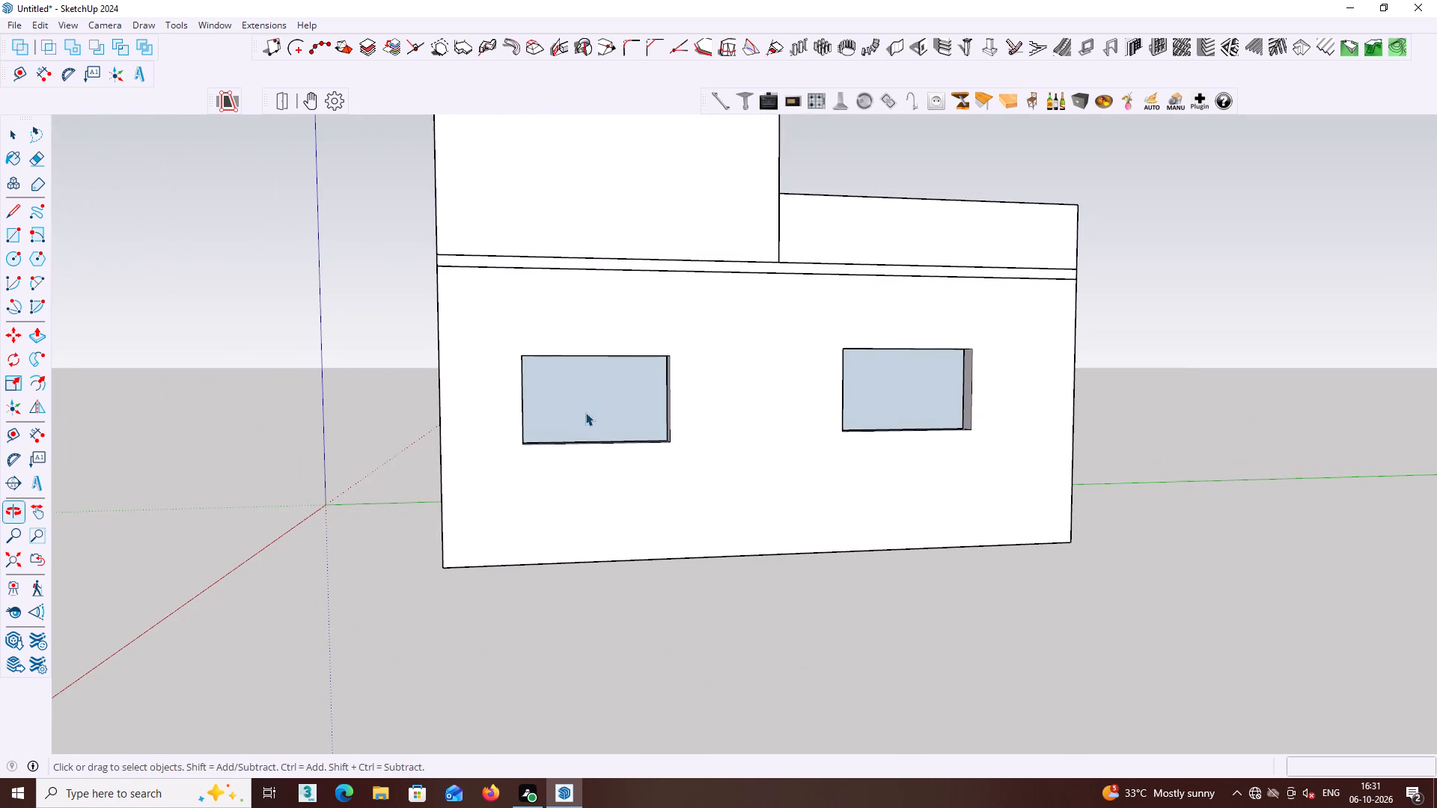
pyautogui.moveTo(585, 411); pyautogui.dragTo(489, 419, button='middle')
pyautogui.moveTo(543, 413); pyautogui.dragTo(548, 432, button='middle')
pyautogui.scroll(-5, 543, 420)
pyautogui.middleClick(591, 444)
pyautogui.moveTo(618, 462); pyautogui.dragTo(935, 601, button='middle')
pyautogui.scroll(-2, 679, 529)
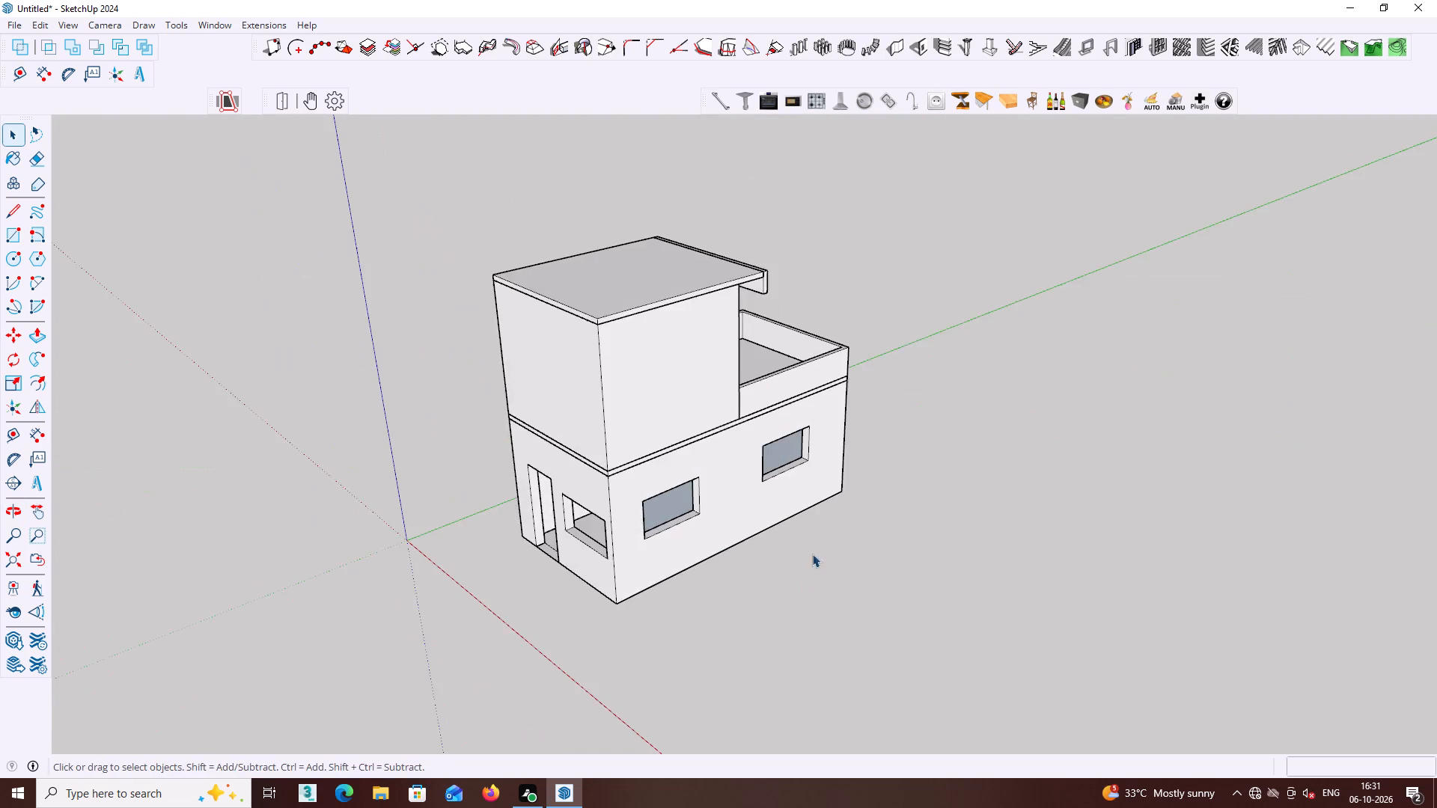
pyautogui.scroll(-2, 812, 554)
pyautogui.moveTo(807, 557); pyautogui.dragTo(1057, 486, button='middle')
pyautogui.moveTo(610, 546); pyautogui.dragTo(802, 521, button='middle')
pyautogui.moveTo(773, 551); pyautogui.dragTo(757, 483, button='middle')
pyautogui.moveTo(741, 496); pyautogui.dragTo(867, 472, button='middle')
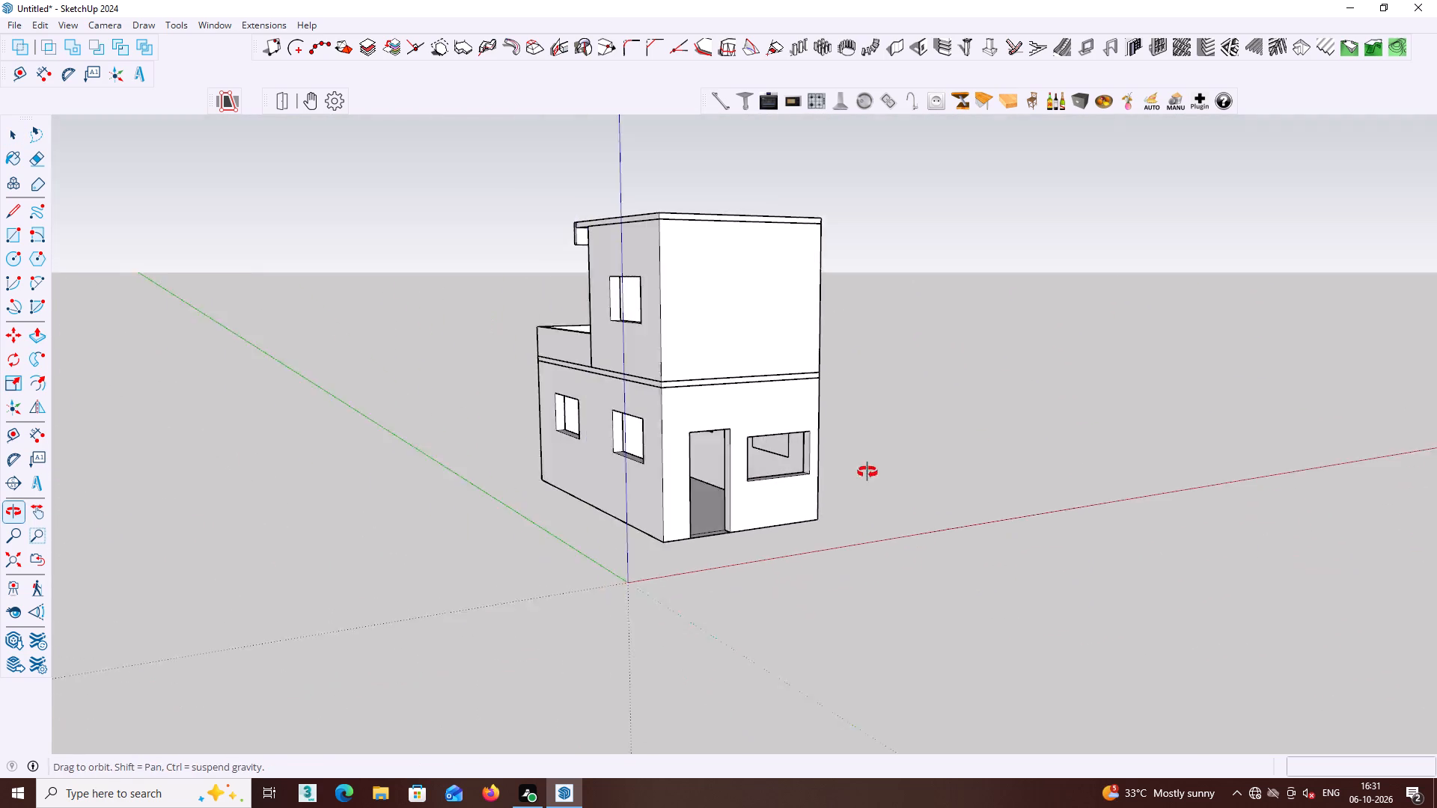
pyautogui.moveTo(867, 472); pyautogui.dragTo(907, 464, button='middle')
pyautogui.moveTo(797, 464); pyautogui.dragTo(842, 388, button='middle')
pyautogui.scroll(3, 763, 451)
pyautogui.moveTo(761, 450); pyautogui.dragTo(761, 464, button='middle')
pyautogui.moveTo(761, 501); pyautogui.dragTo(761, 524, button='middle')
pyautogui.middleClick(761, 527)
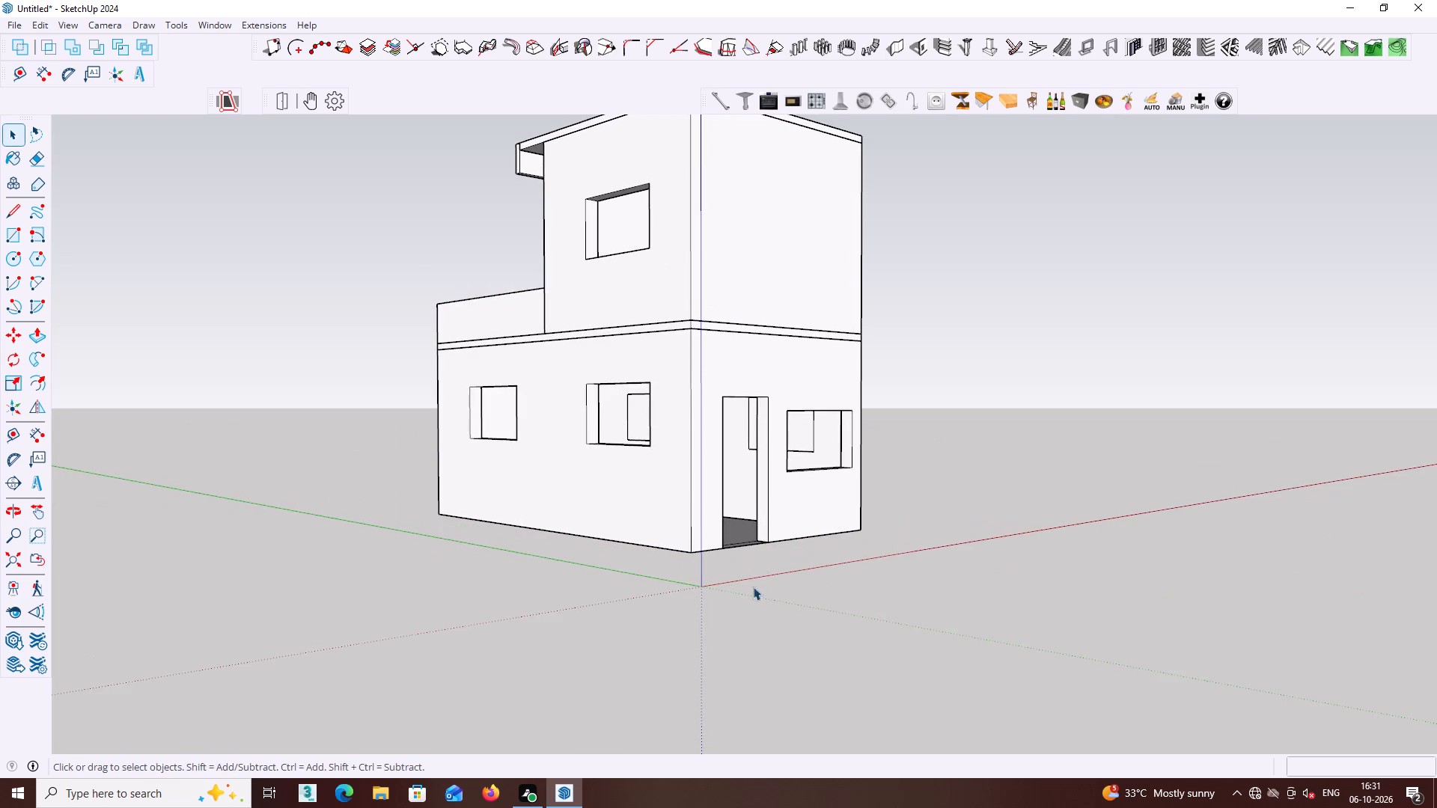
pyautogui.moveTo(564, 269); pyautogui.dragTo(588, 484, button='middle')
pyautogui.scroll(3, 609, 322)
pyautogui.scroll(-5, 618, 355)
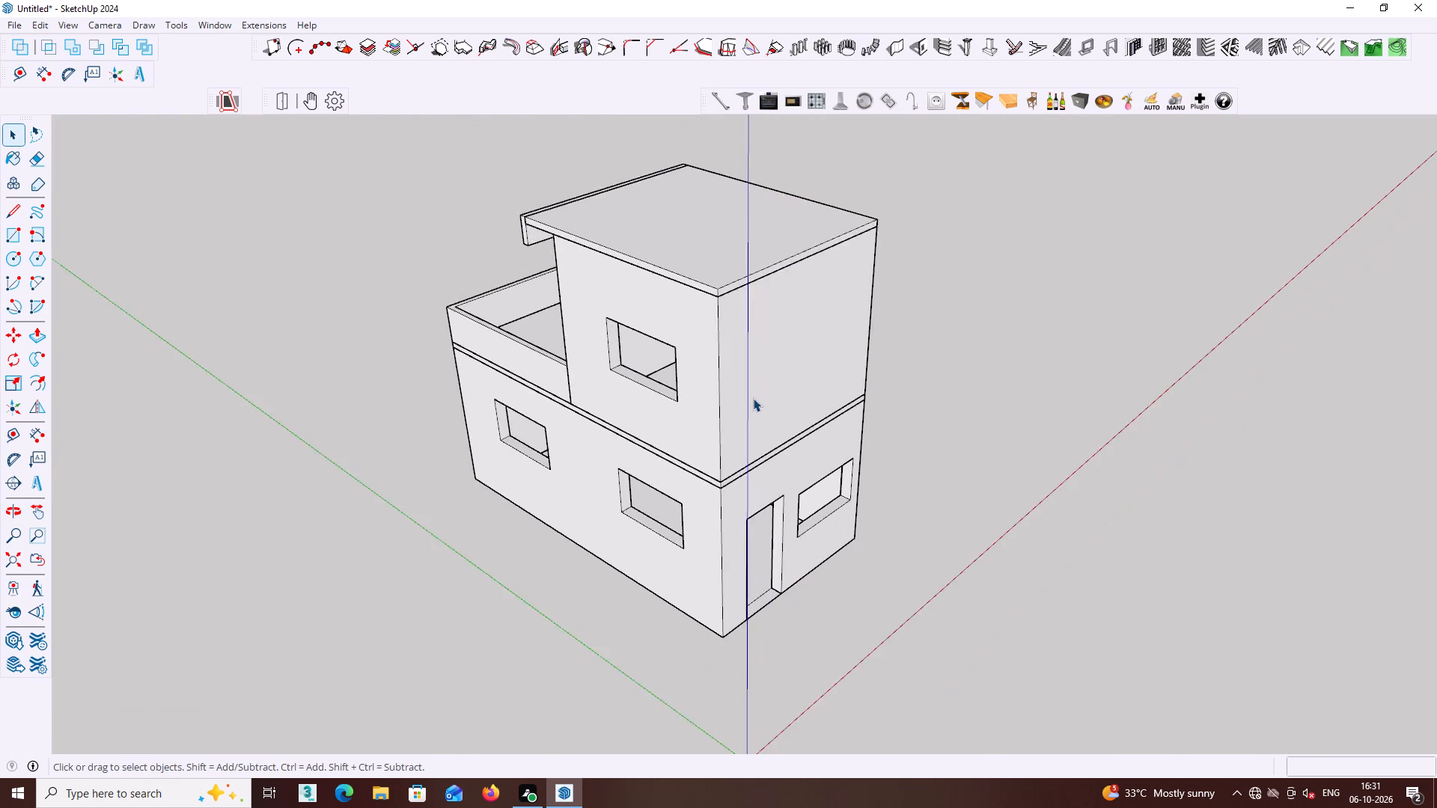
pyautogui.scroll(-2, 753, 398)
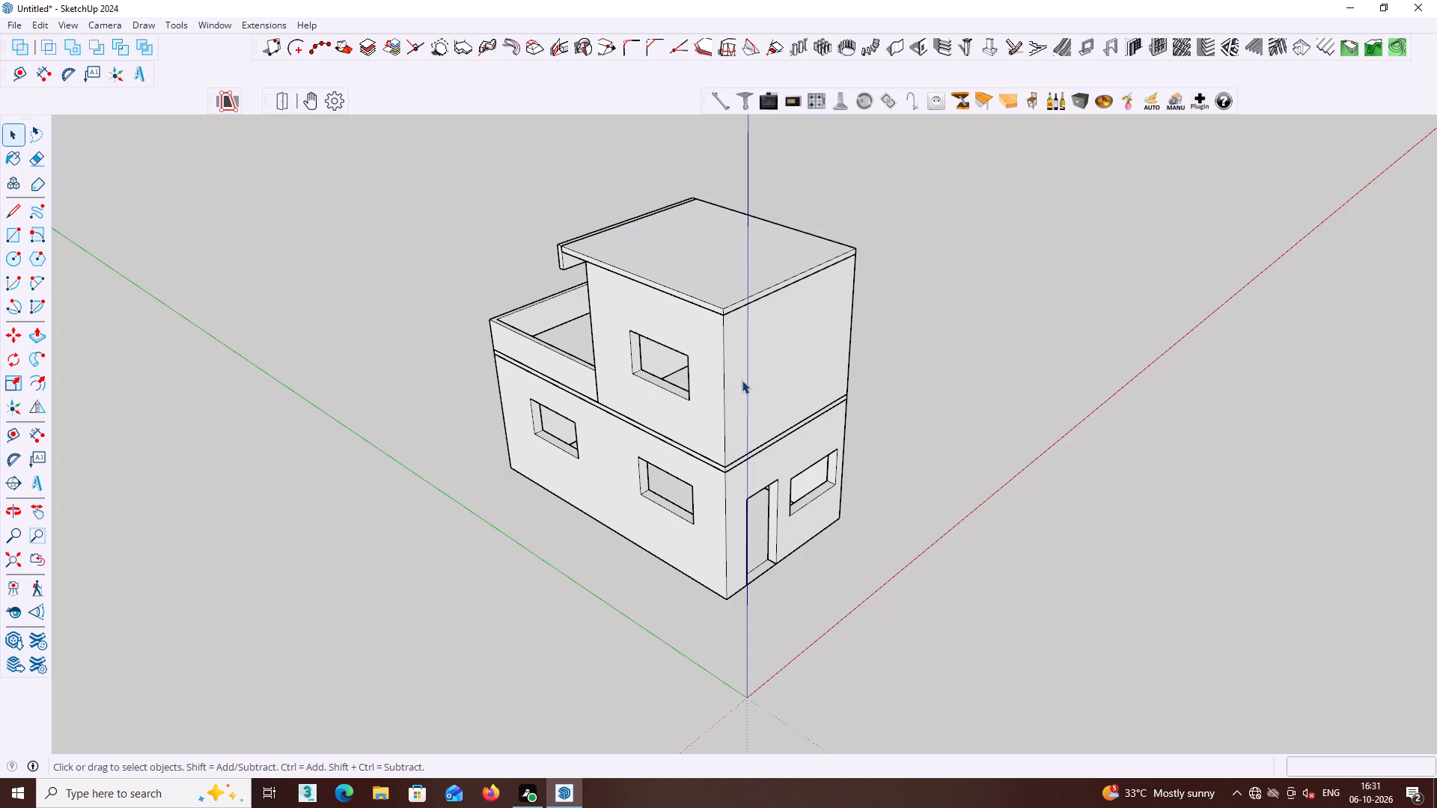
pyautogui.scroll(-3, 675, 387)
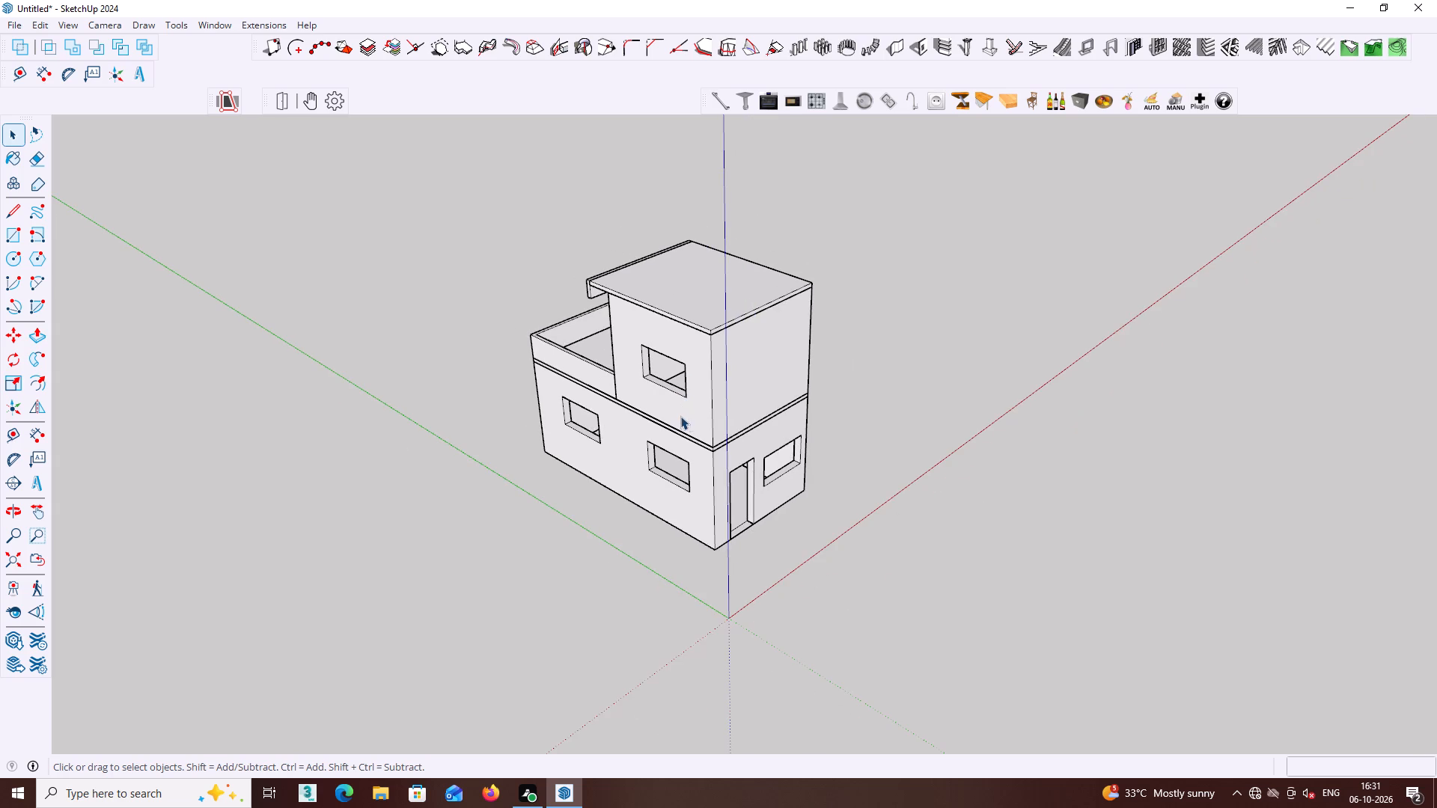
pyautogui.moveTo(686, 417); pyautogui.dragTo(564, 417, button='middle')
pyautogui.middleClick(561, 417)
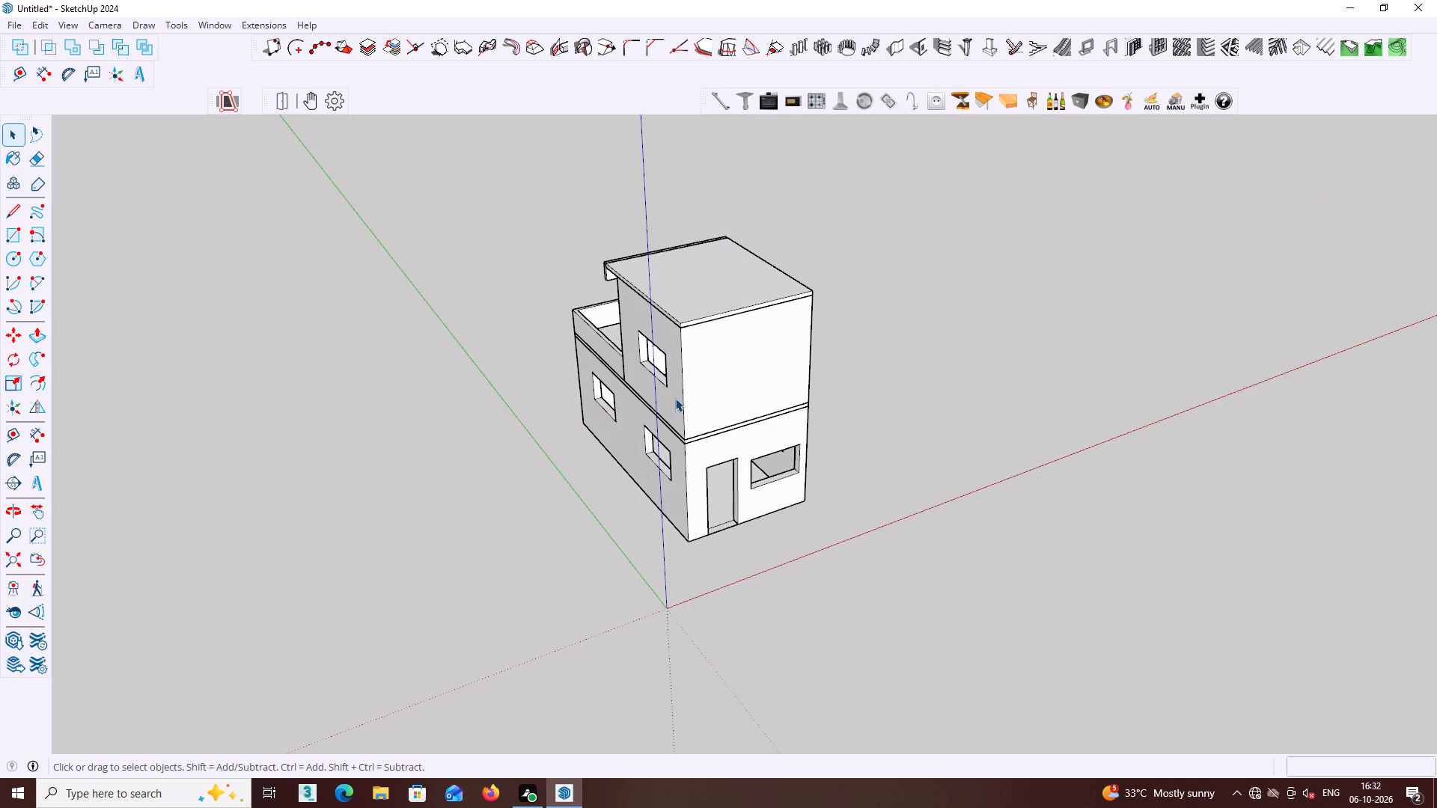
pyautogui.moveTo(675, 398); pyautogui.dragTo(683, 398, button='middle')
pyautogui.moveTo(689, 397); pyautogui.dragTo(885, 371, button='middle')
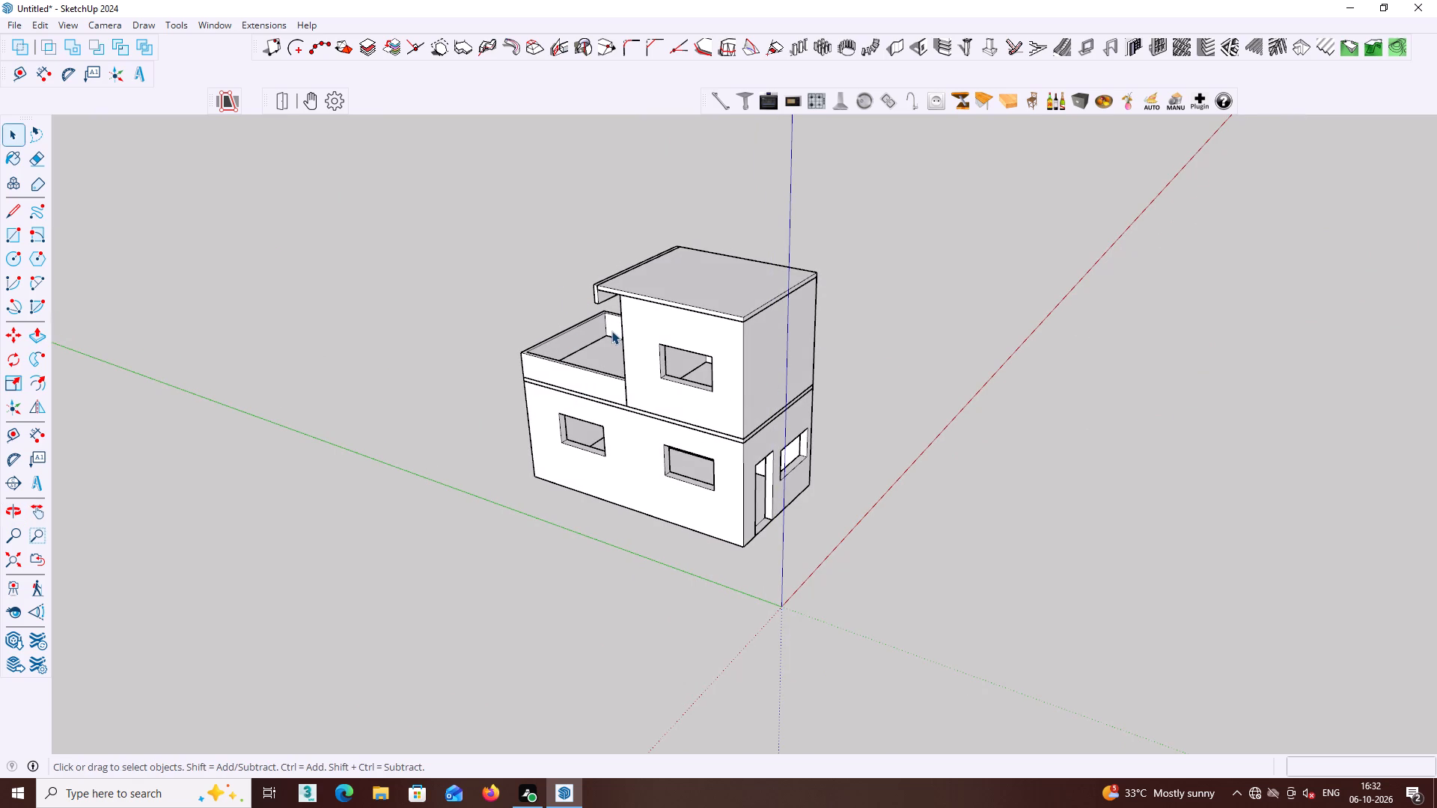
pyautogui.moveTo(612, 331); pyautogui.dragTo(701, 302, button='middle')
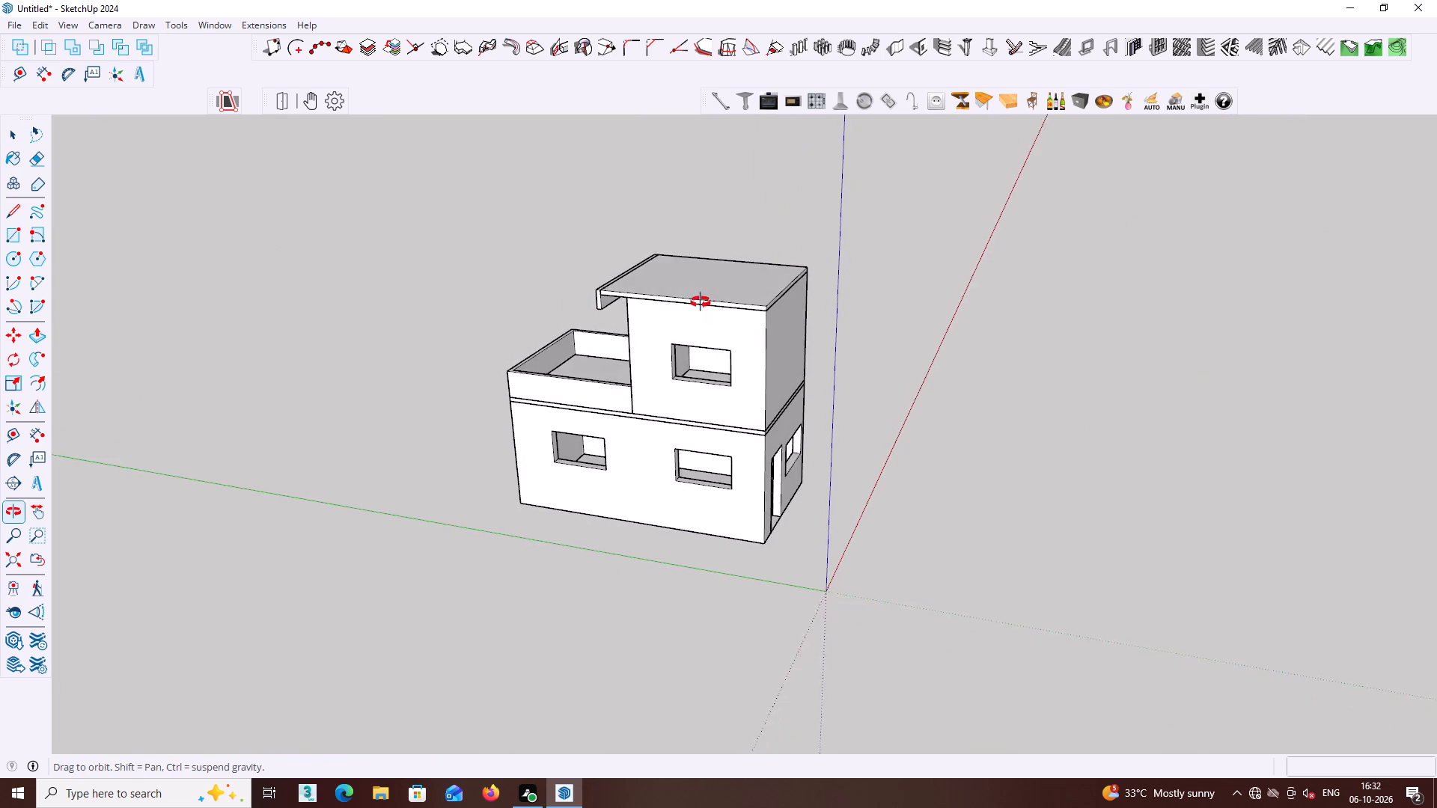
pyautogui.moveTo(701, 302); pyautogui.dragTo(642, 282, button='middle')
pyautogui.scroll(-2, 648, 332)
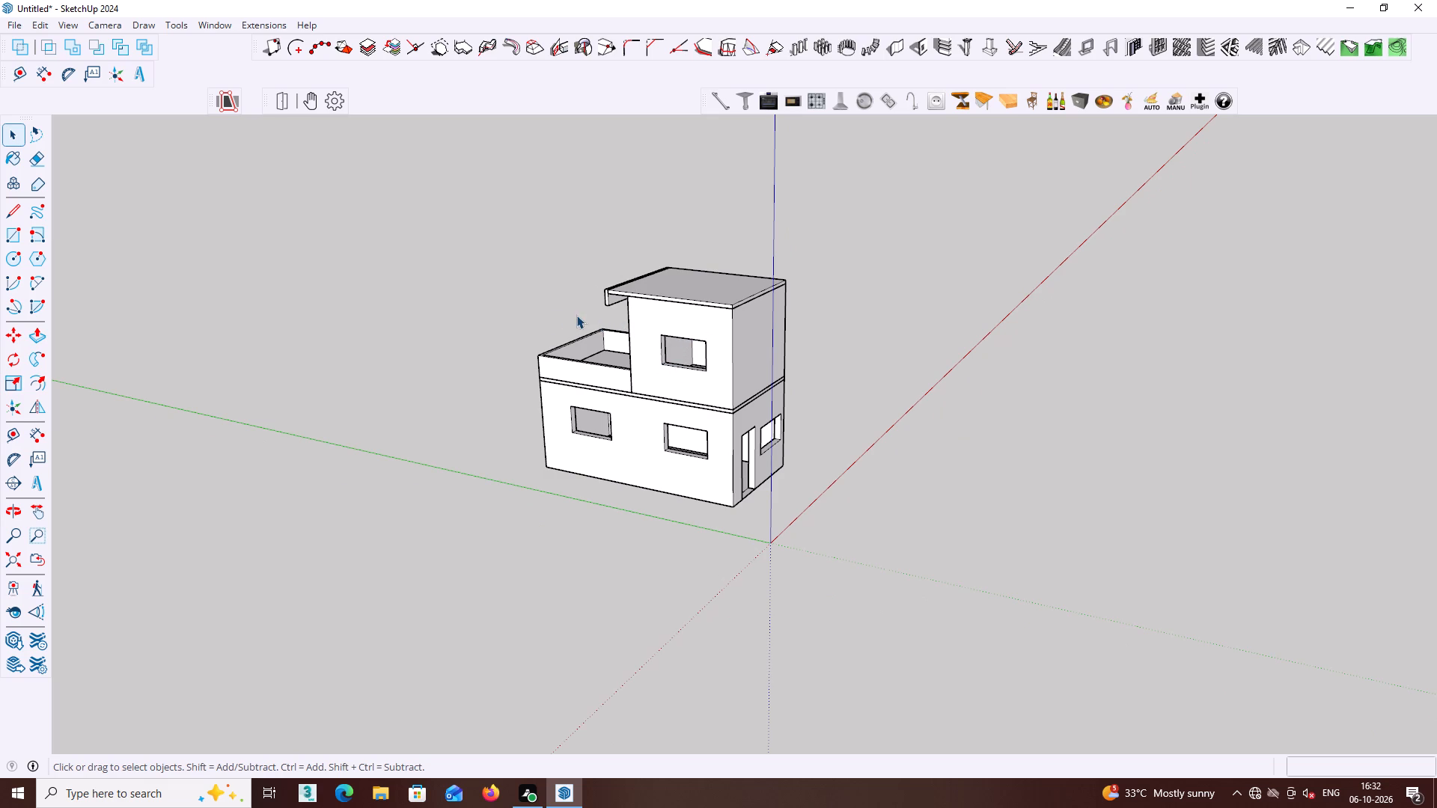
pyautogui.moveTo(659, 391); pyautogui.dragTo(425, 381, button='middle')
pyautogui.moveTo(821, 438); pyautogui.dragTo(760, 431, button='middle')
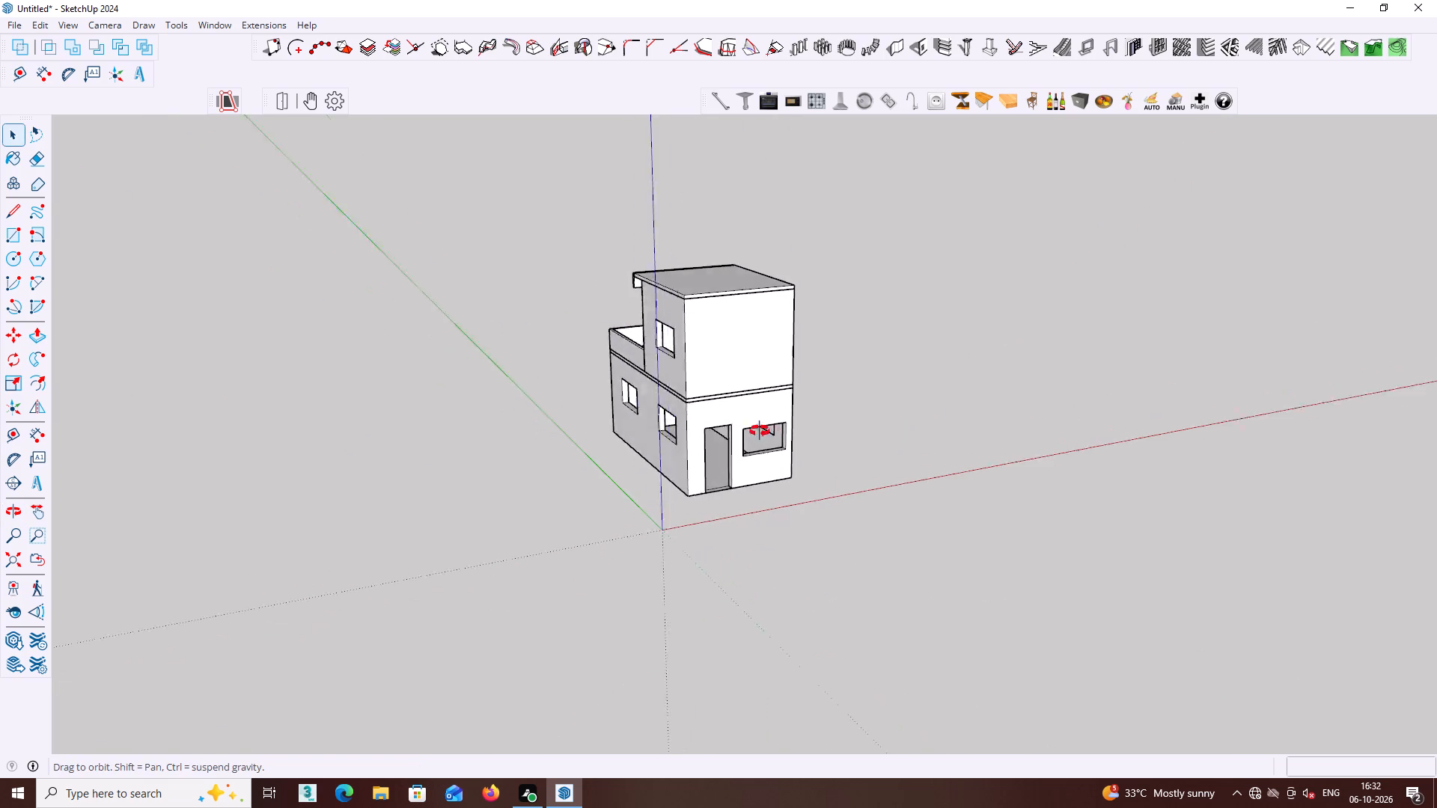
pyautogui.moveTo(760, 431); pyautogui.dragTo(739, 429, button='middle')
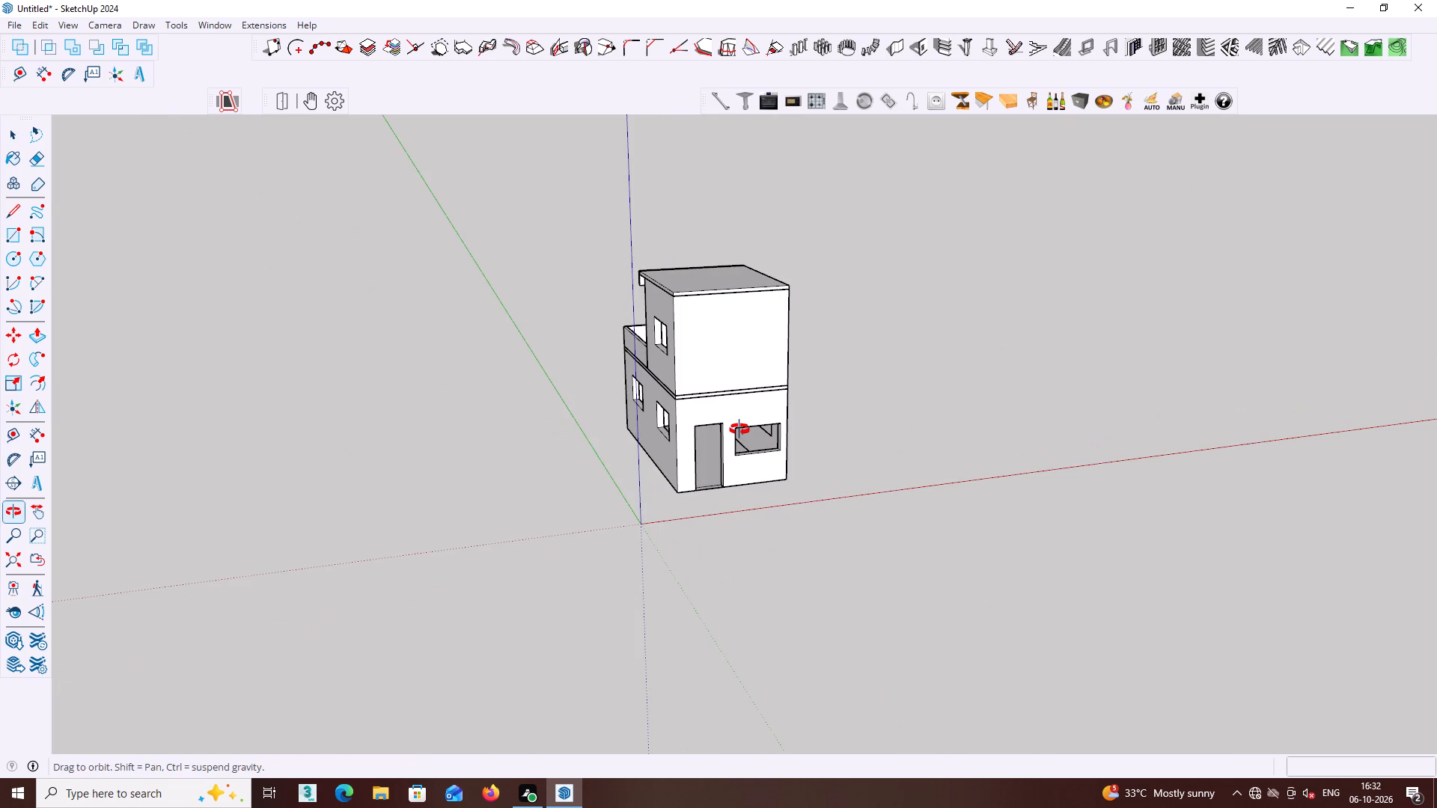
pyautogui.moveTo(739, 429); pyautogui.dragTo(775, 423, button='middle')
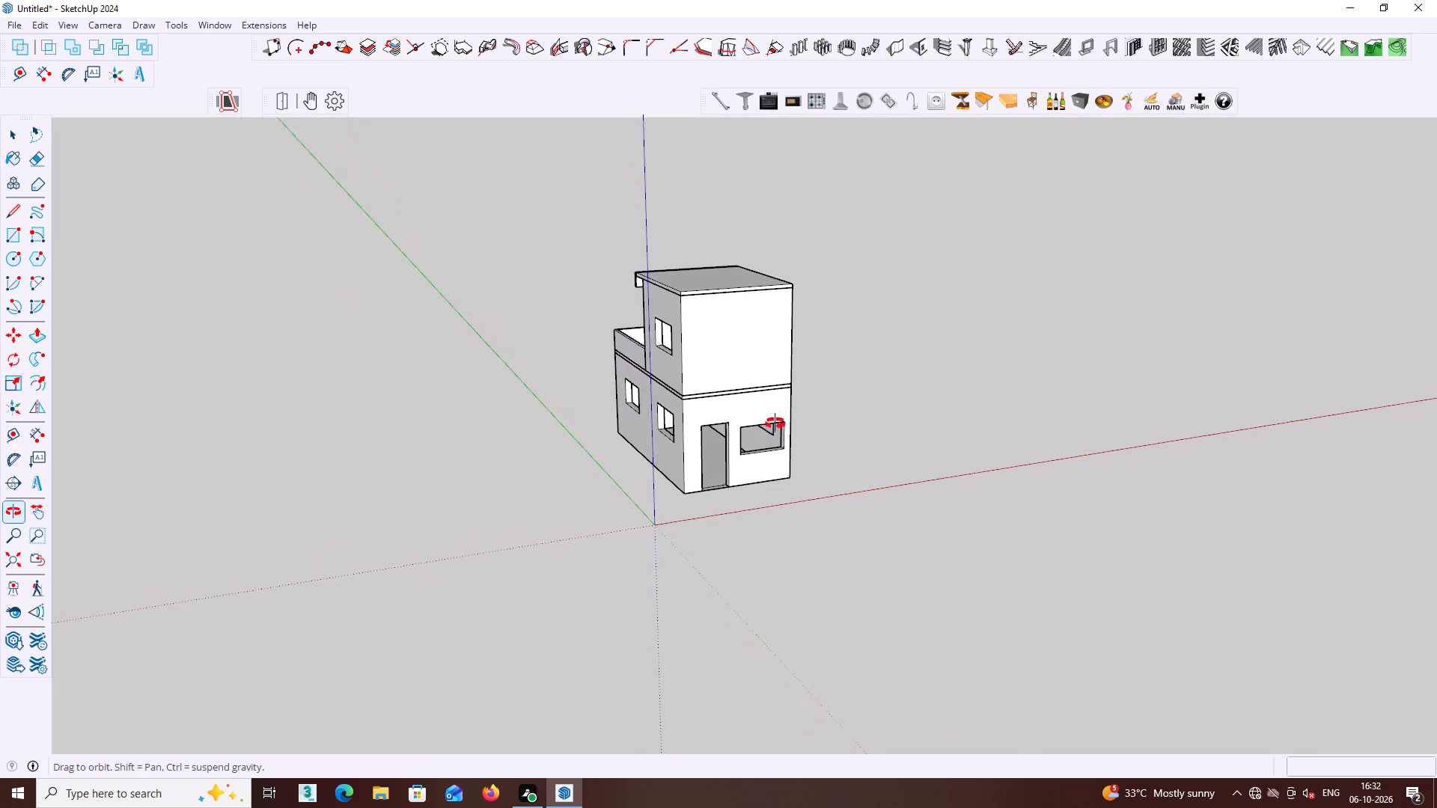
pyautogui.moveTo(775, 423); pyautogui.dragTo(794, 418, button='middle')
# Push/Pull the front face of the floor slab band above the door and window outward into a projecting canopy slab.
pyautogui.scroll(11, 713, 399)
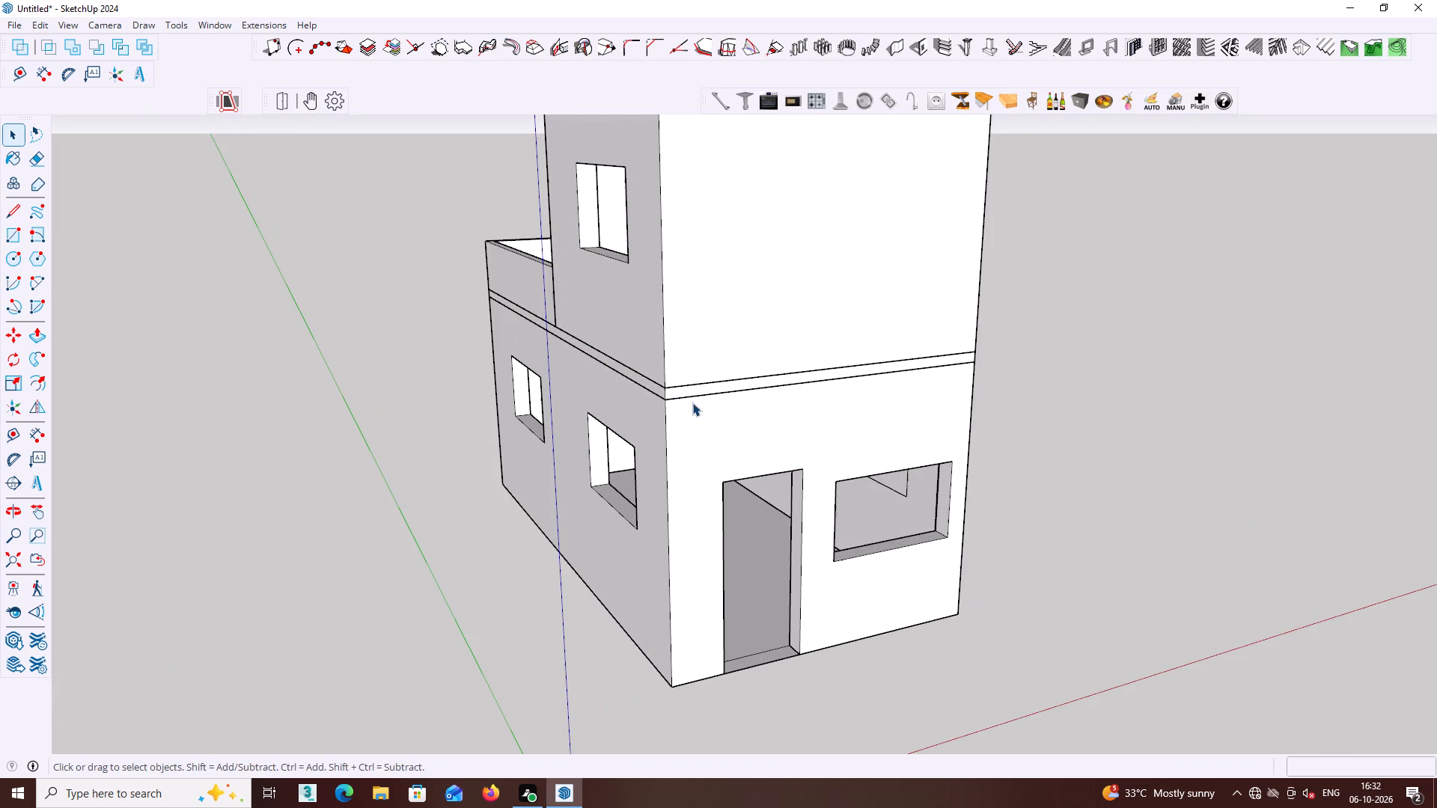
pyautogui.doubleClick(692, 390)
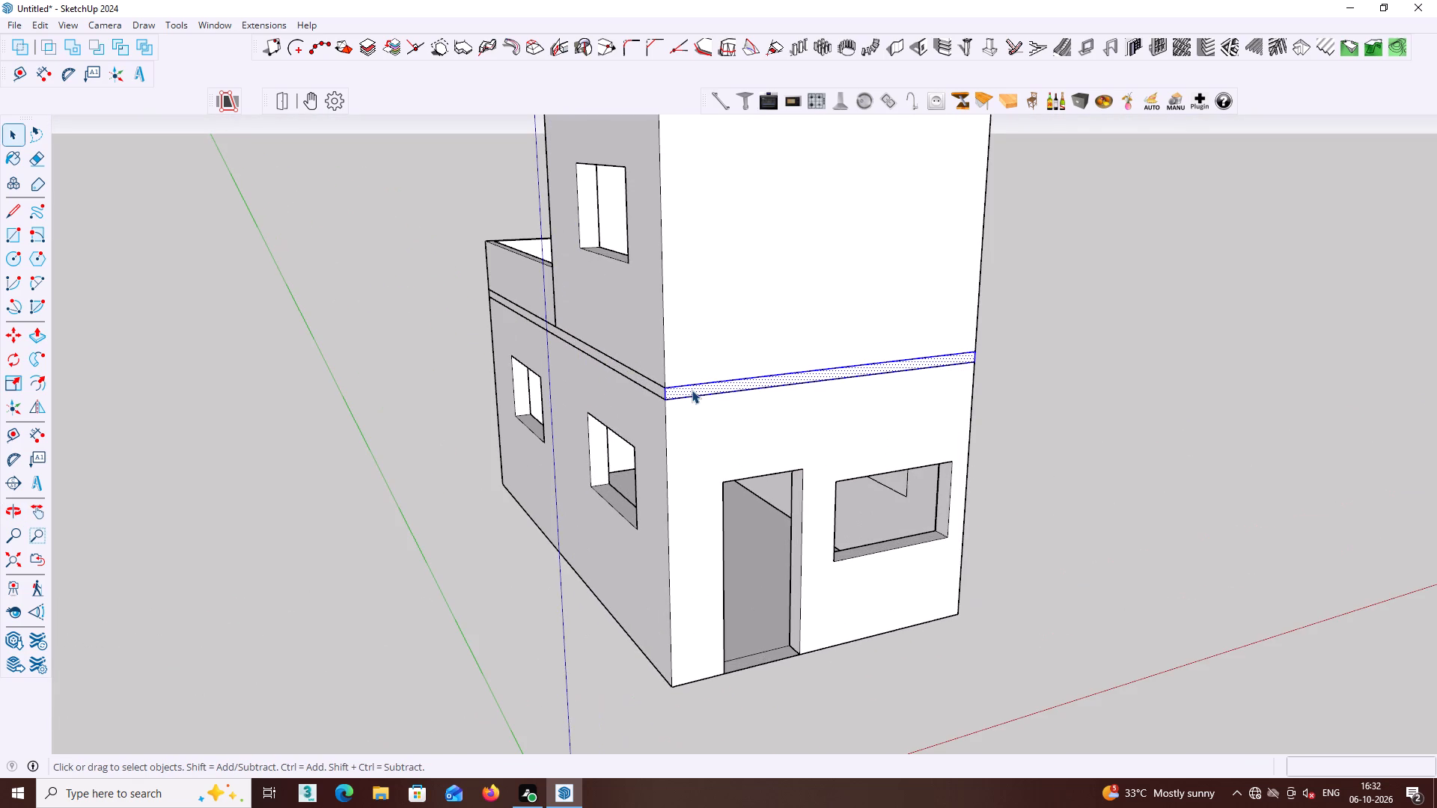
pyautogui.press('p')
pyautogui.click(692, 390)
pyautogui.scroll(-1, 812, 480)
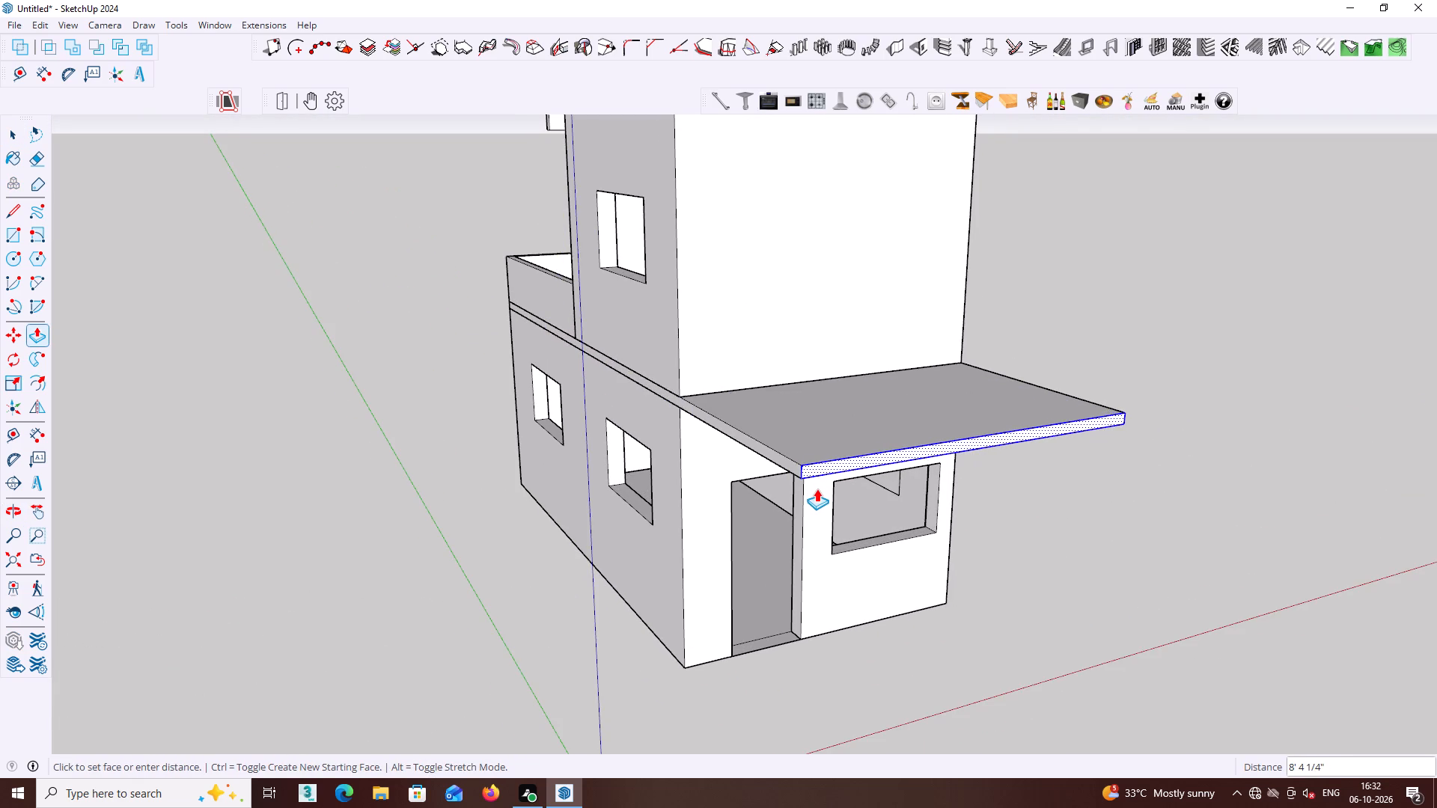
pyautogui.scroll(-1, 817, 489)
pyautogui.keyDown('shift'); pyautogui.moveTo(815, 472); pyautogui.dragTo(782, 316, button='middle'); pyautogui.keyUp('shift')
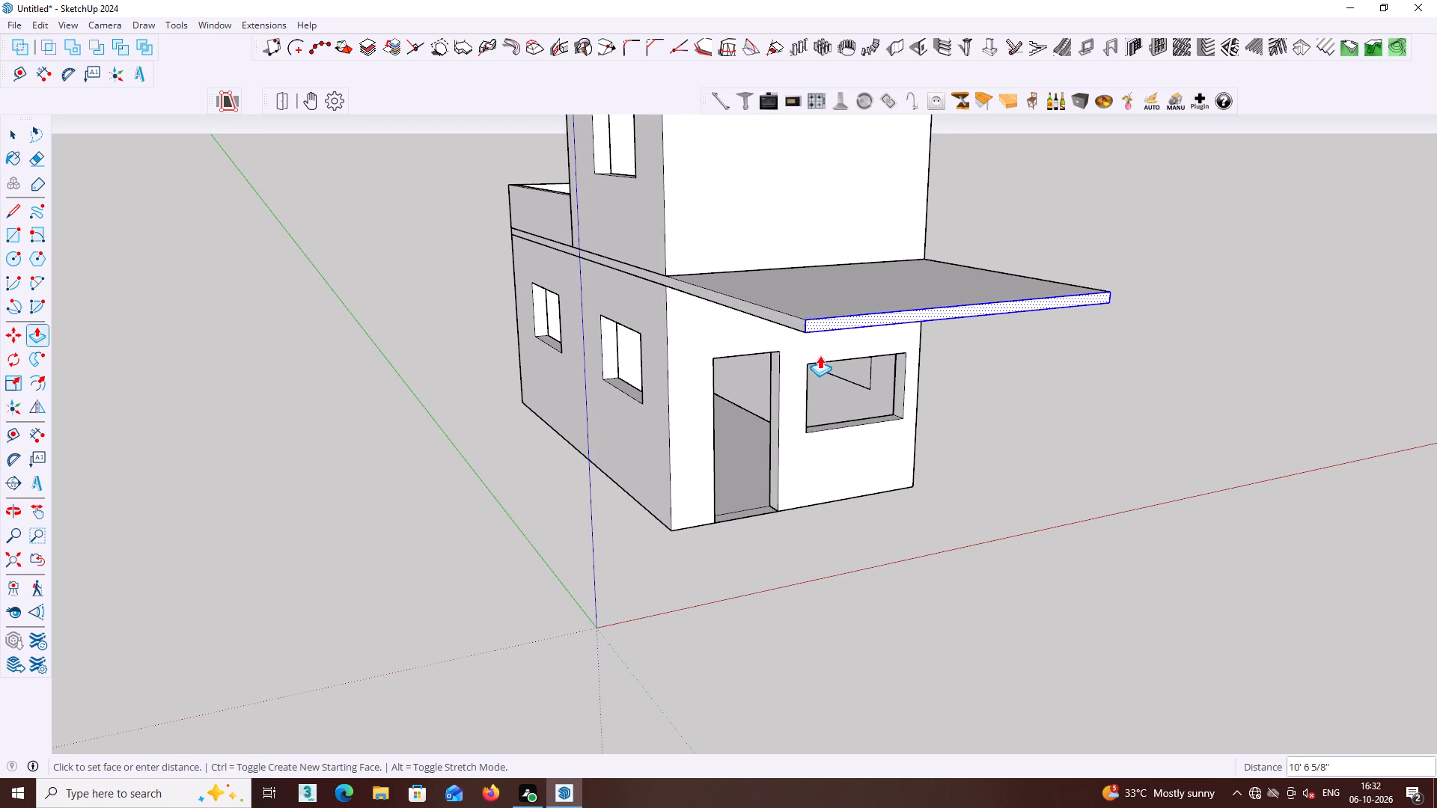
pyautogui.moveTo(820, 355); pyautogui.dragTo(772, 224, button='middle')
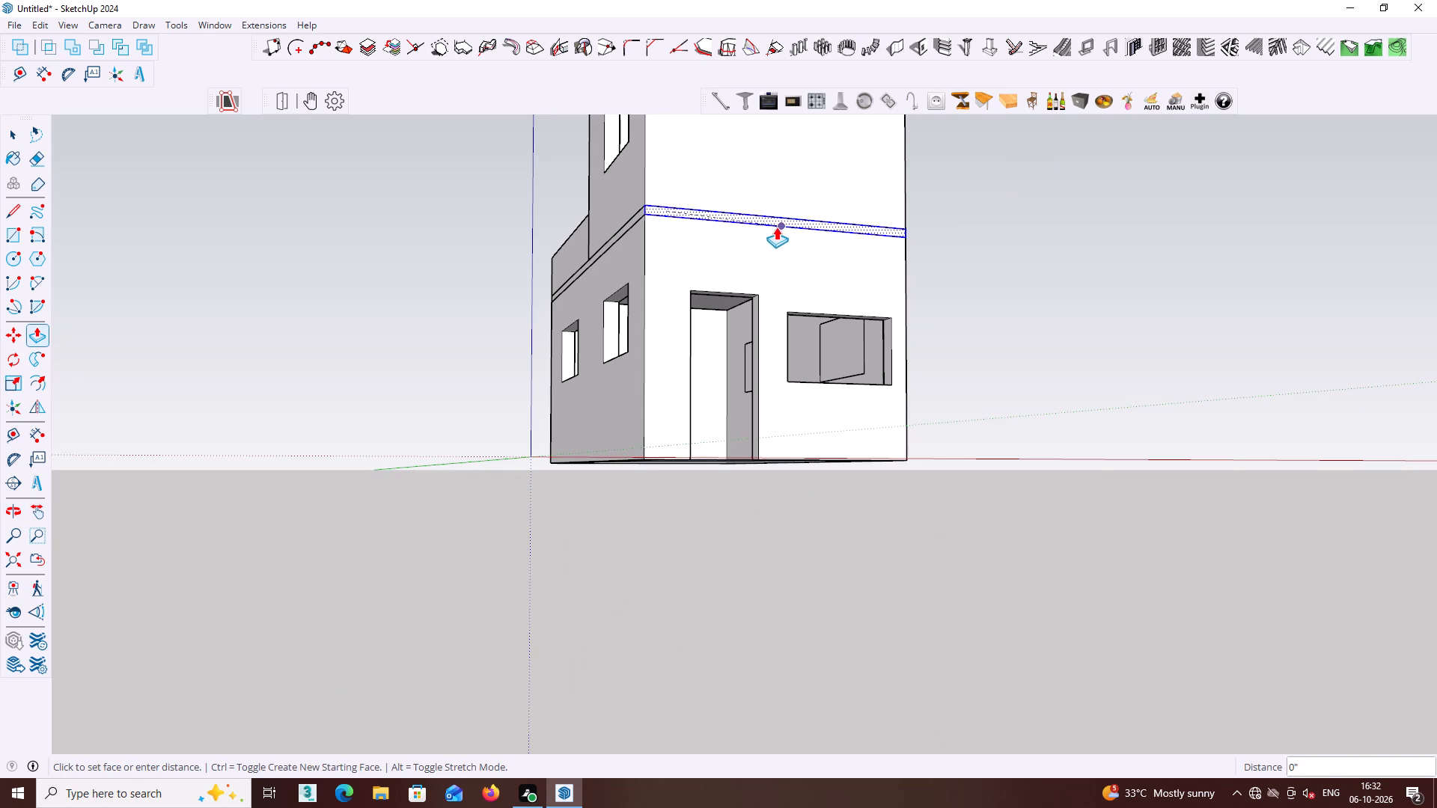
pyautogui.click(818, 208)
pyautogui.moveTo(818, 214); pyautogui.dragTo(1022, 416, button='middle')
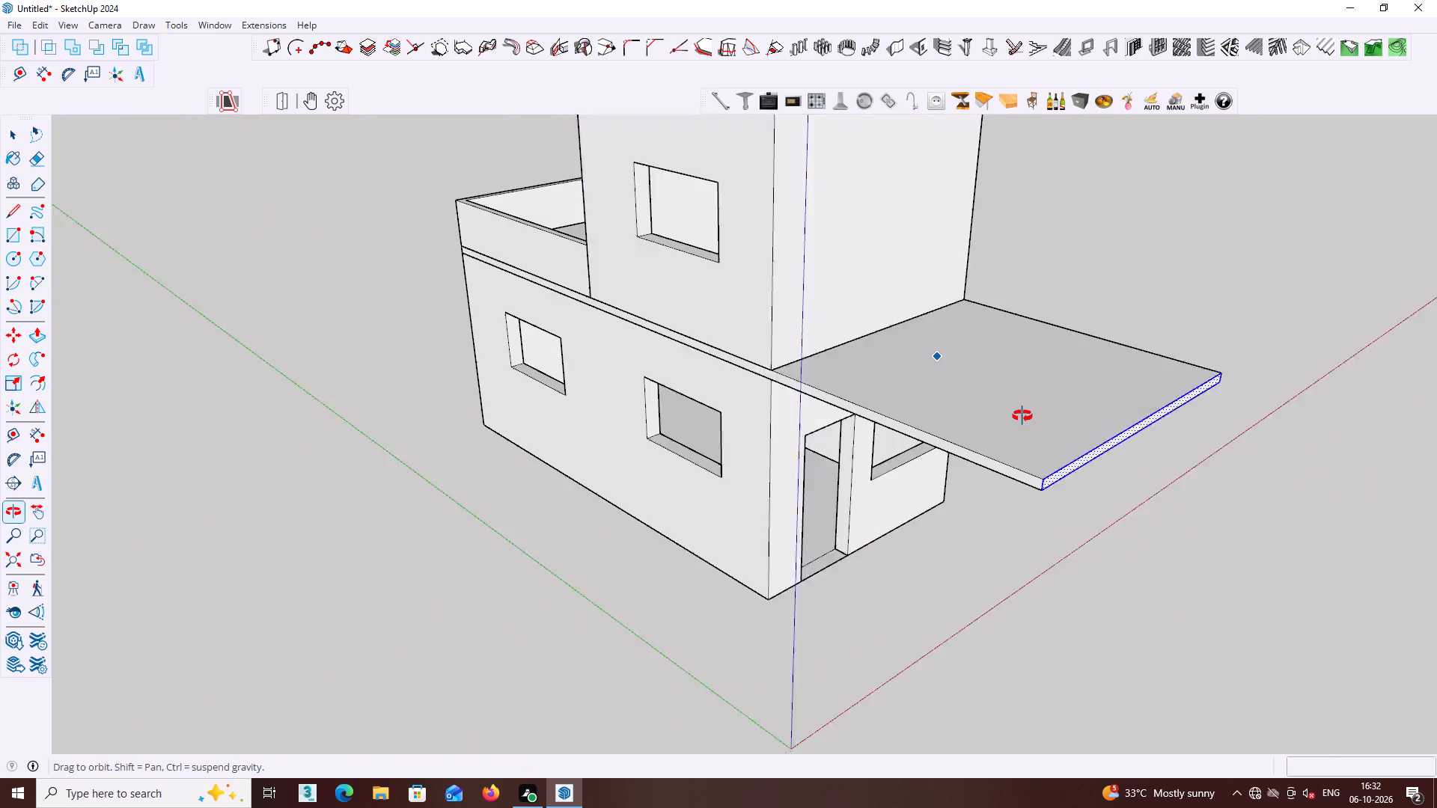
pyautogui.moveTo(1022, 416); pyautogui.dragTo(1026, 416, button='middle')
# Draw a 4 1/2" vertical line across the slab edge at the door-side front corner to separate the canopy's side face from the house band.
pyautogui.press('space')
pyautogui.click(1019, 444)
pyautogui.click(1021, 440)
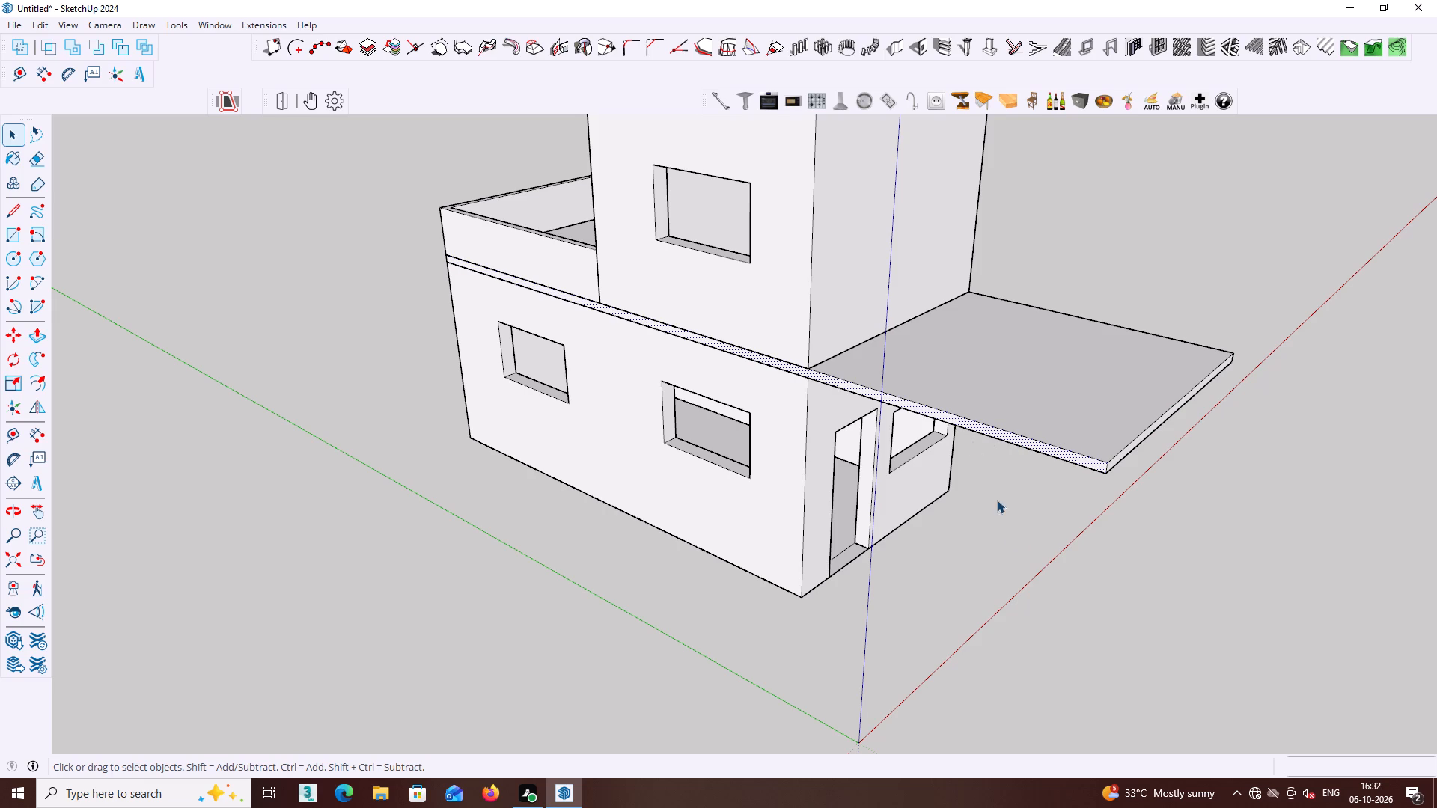
pyautogui.click(1052, 610)
pyautogui.click(17, 210)
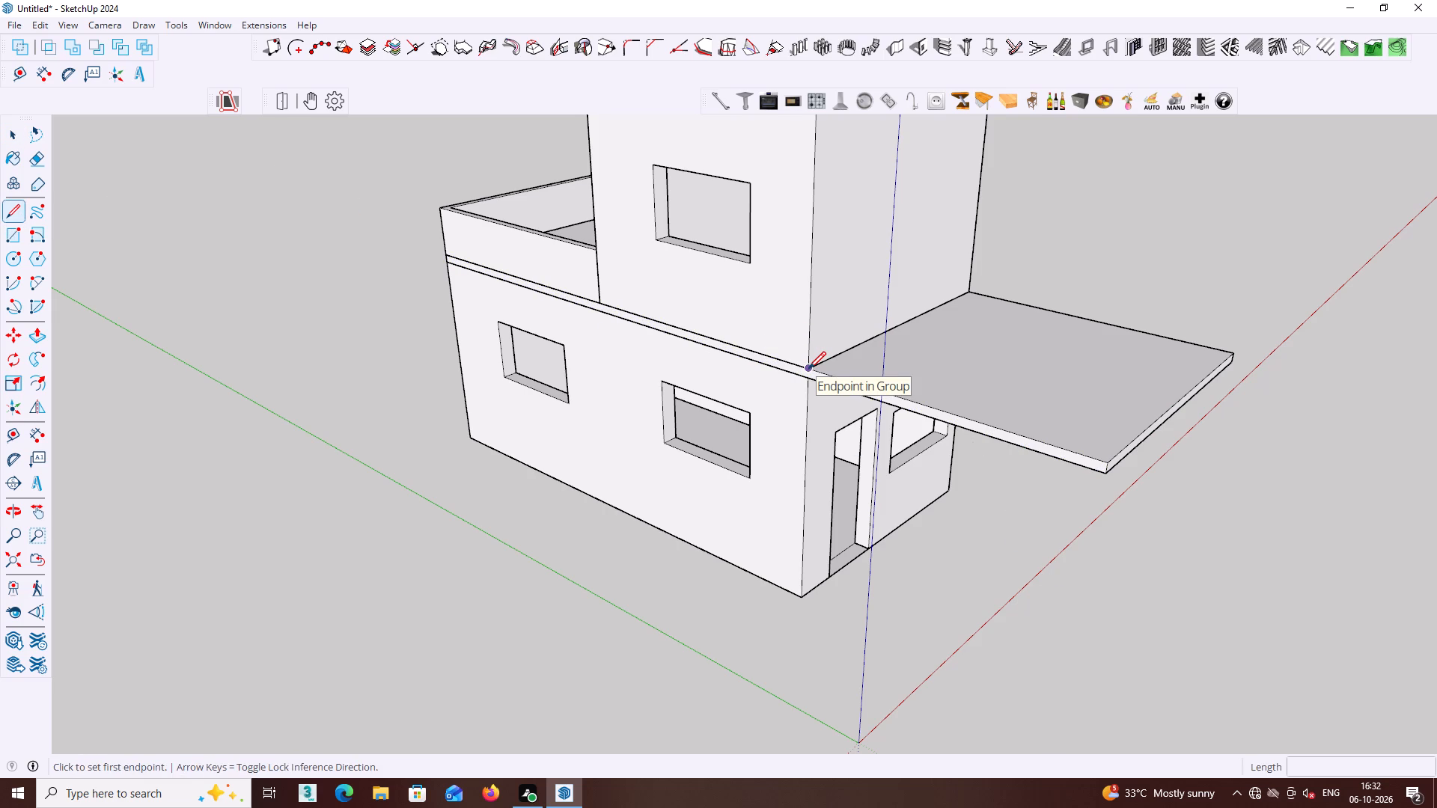
pyautogui.click(808, 369)
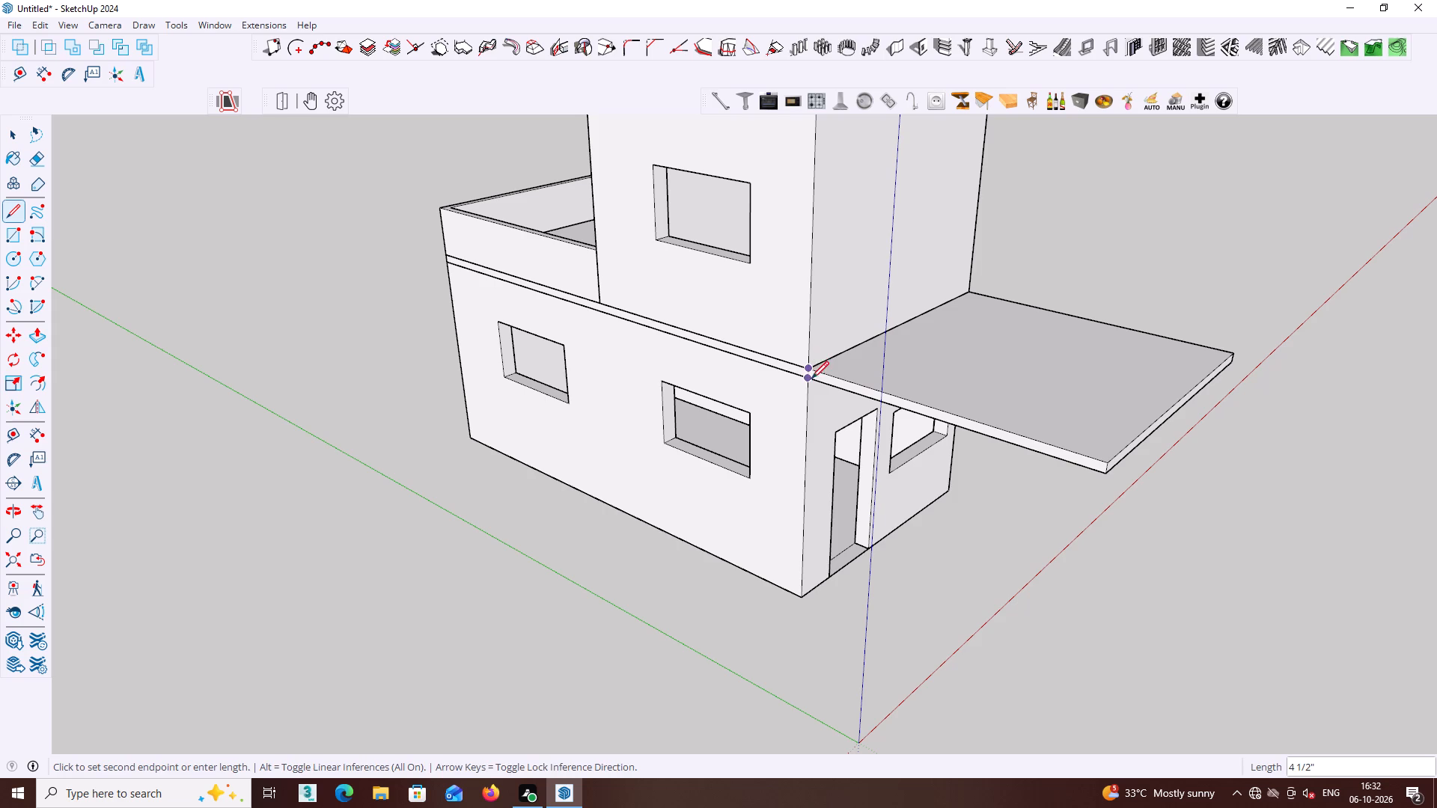
pyautogui.click(811, 381)
pyautogui.press('space')
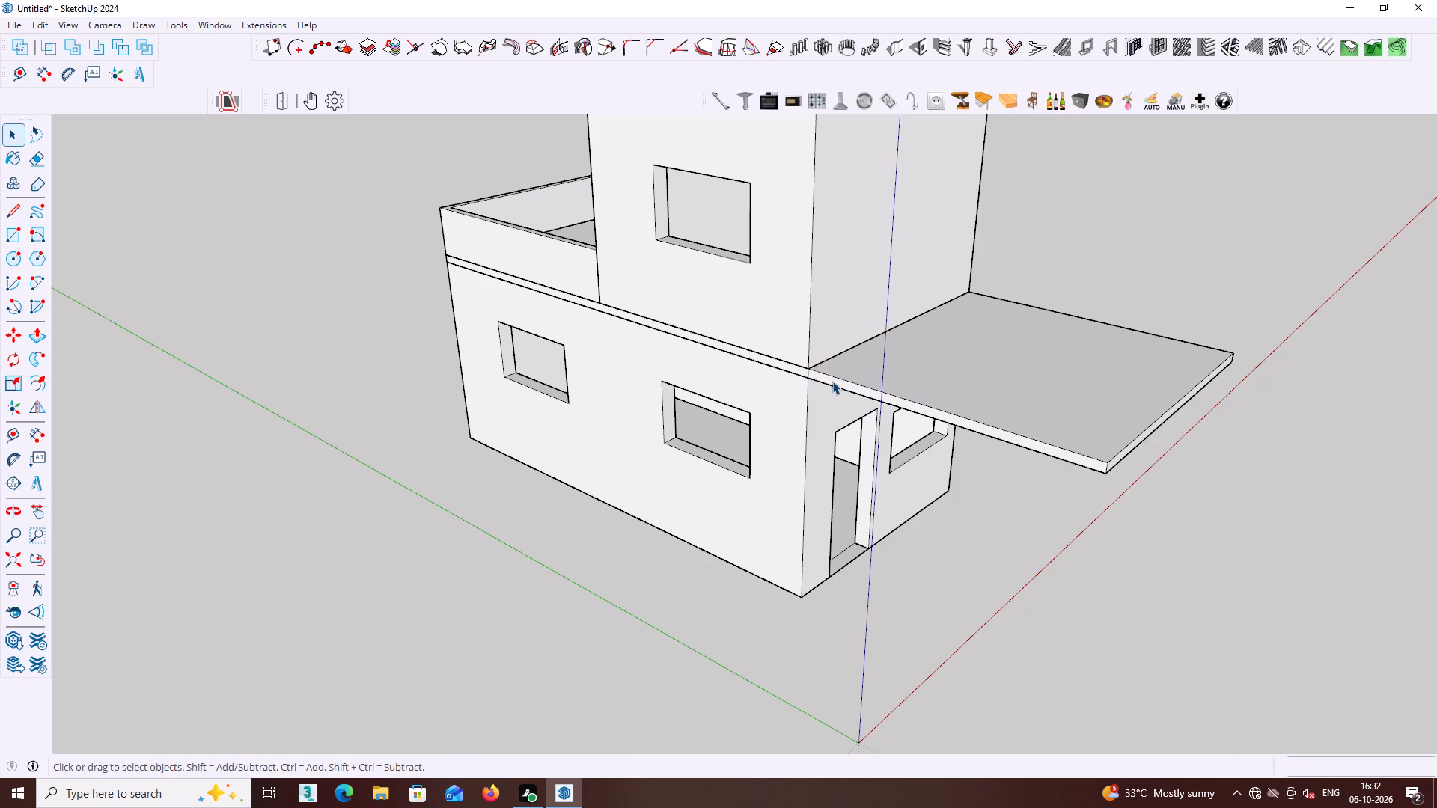
# Push/Pull the canopy's door-side edge face outward about 3' 4 5/8" past the side wall.
pyautogui.click(833, 381)
pyautogui.press('p')
pyautogui.click(833, 381)
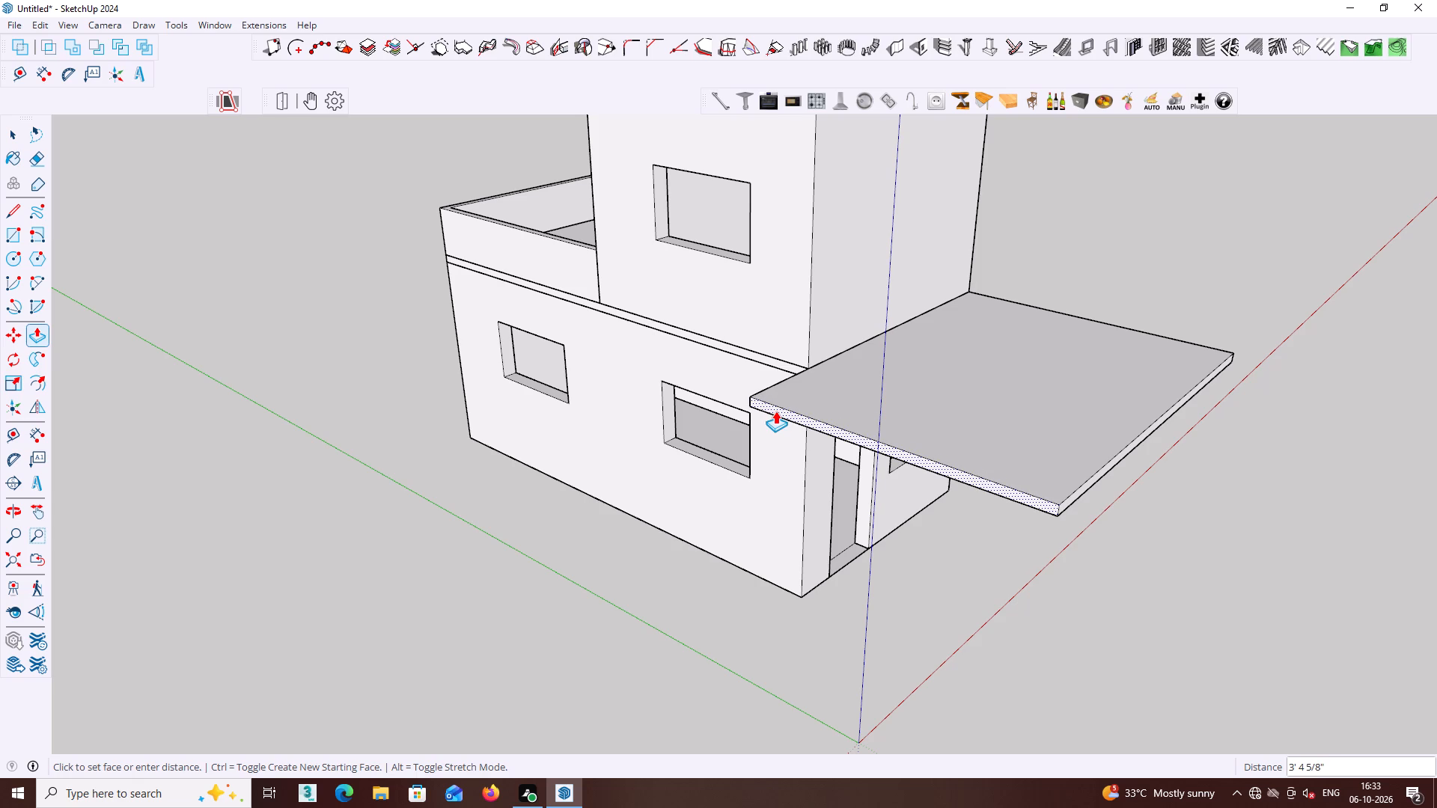
pyautogui.click(775, 411)
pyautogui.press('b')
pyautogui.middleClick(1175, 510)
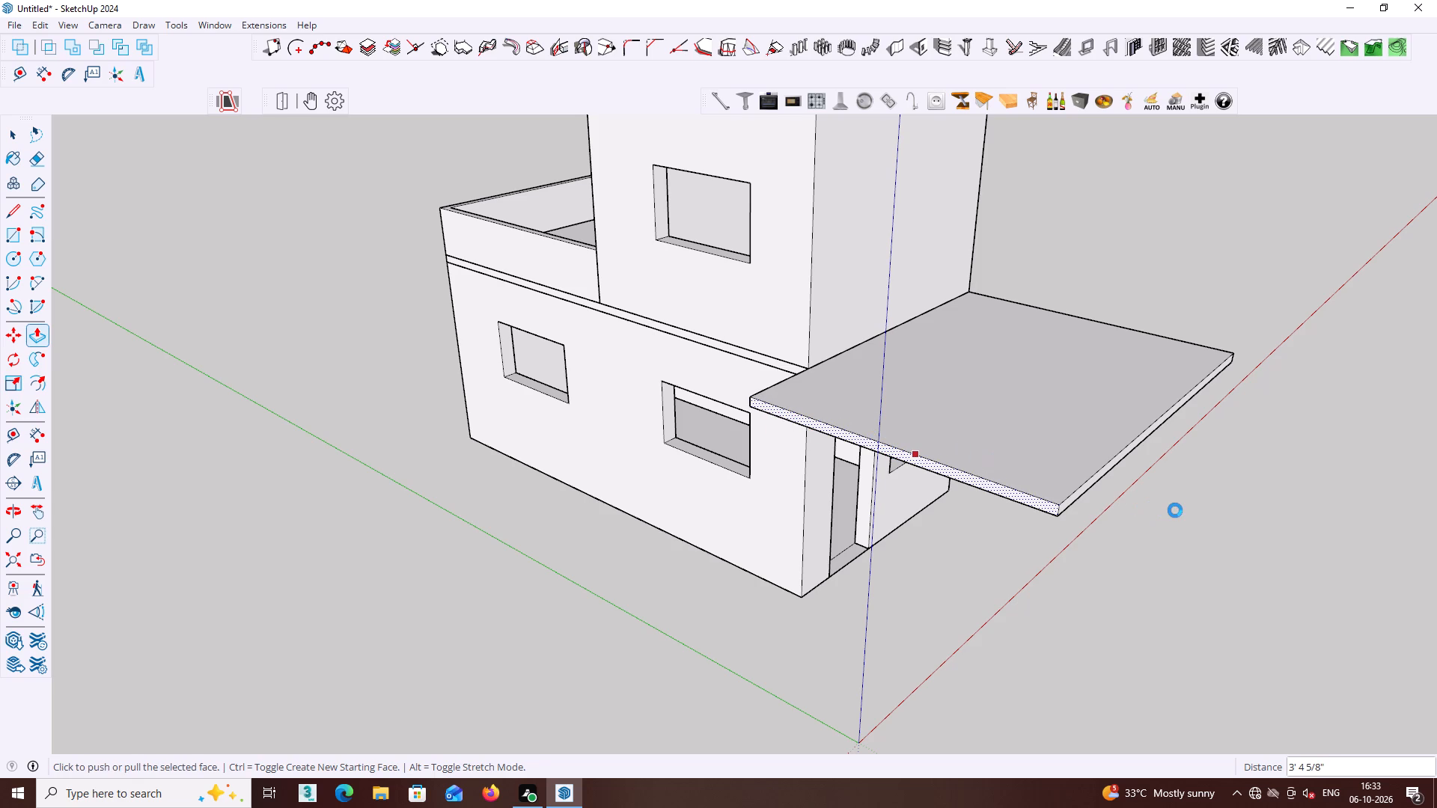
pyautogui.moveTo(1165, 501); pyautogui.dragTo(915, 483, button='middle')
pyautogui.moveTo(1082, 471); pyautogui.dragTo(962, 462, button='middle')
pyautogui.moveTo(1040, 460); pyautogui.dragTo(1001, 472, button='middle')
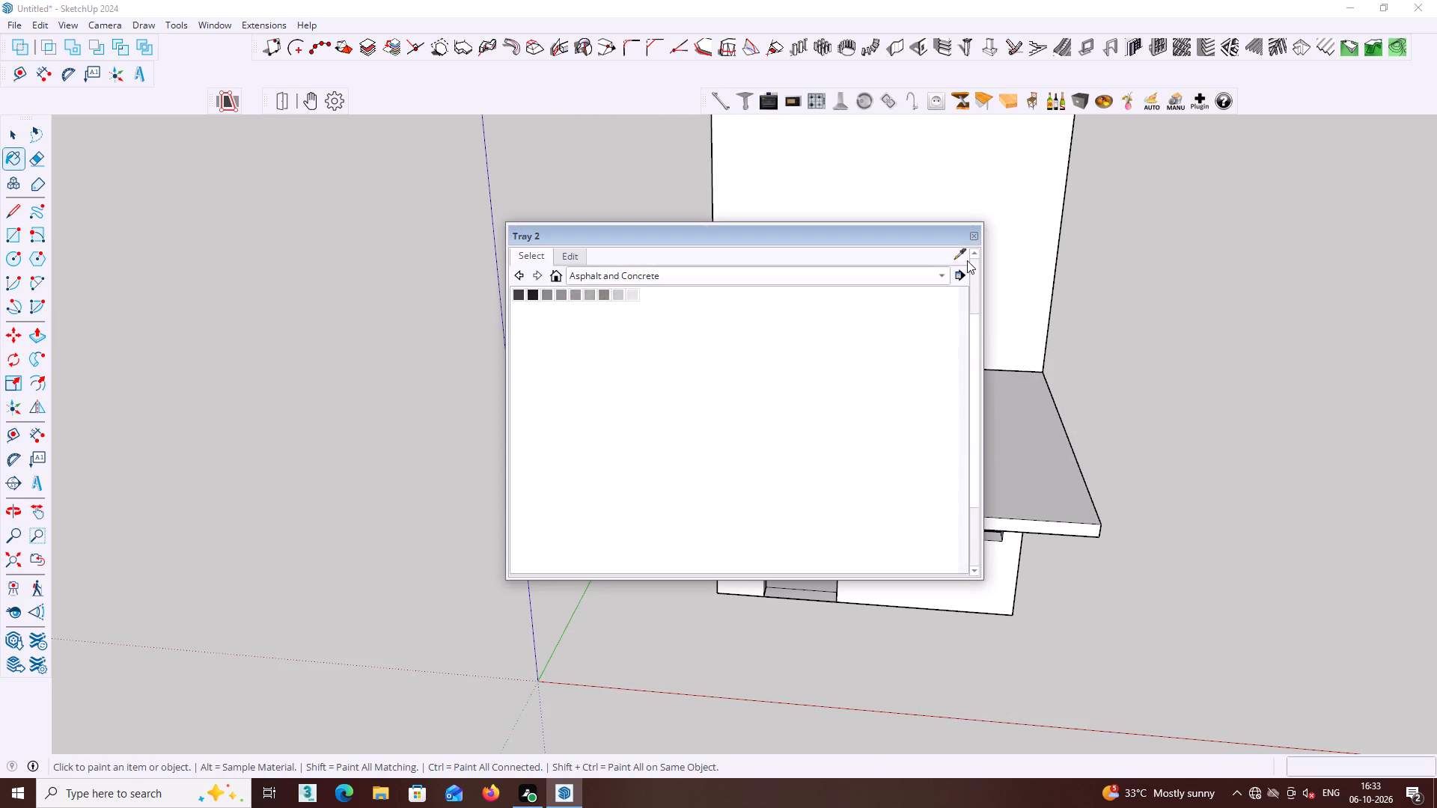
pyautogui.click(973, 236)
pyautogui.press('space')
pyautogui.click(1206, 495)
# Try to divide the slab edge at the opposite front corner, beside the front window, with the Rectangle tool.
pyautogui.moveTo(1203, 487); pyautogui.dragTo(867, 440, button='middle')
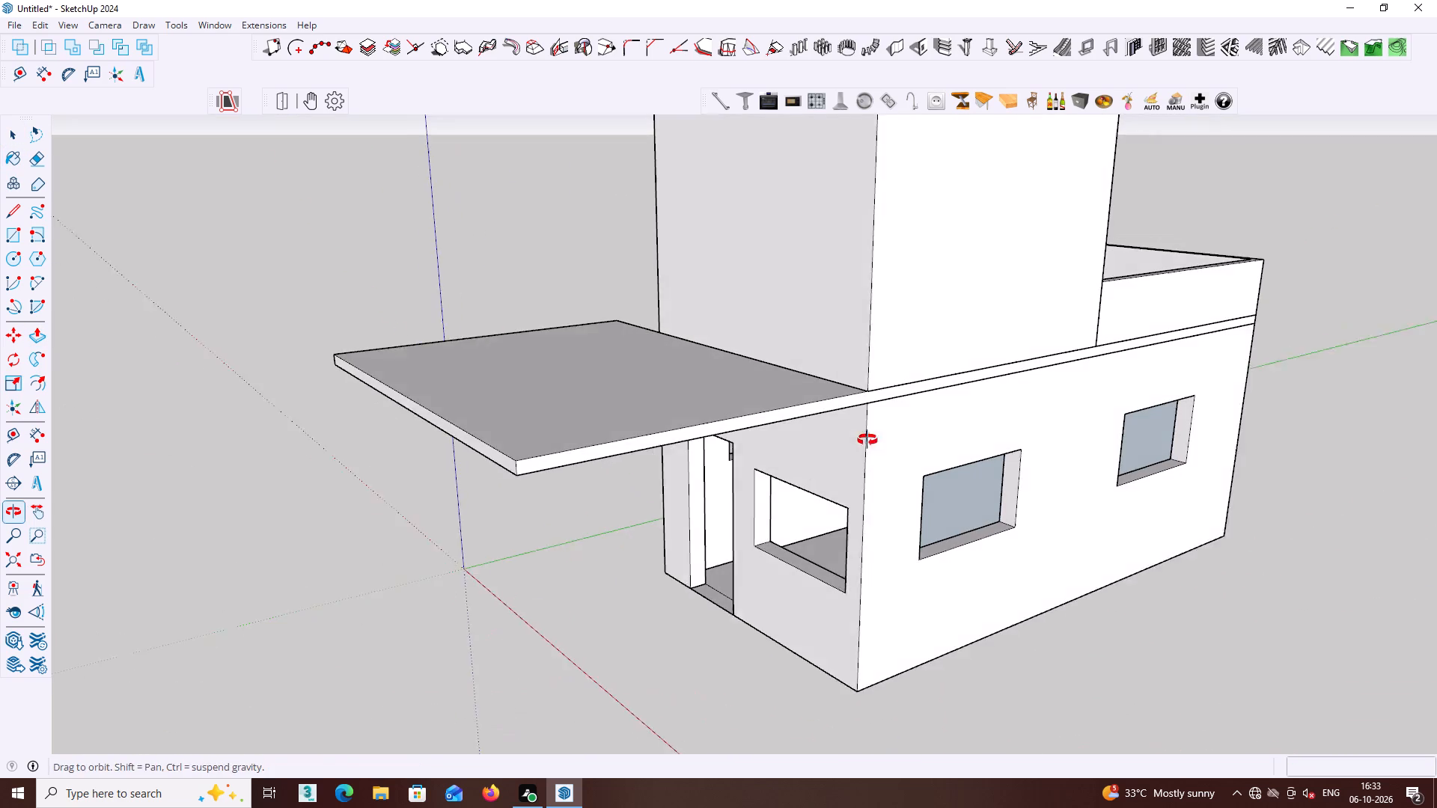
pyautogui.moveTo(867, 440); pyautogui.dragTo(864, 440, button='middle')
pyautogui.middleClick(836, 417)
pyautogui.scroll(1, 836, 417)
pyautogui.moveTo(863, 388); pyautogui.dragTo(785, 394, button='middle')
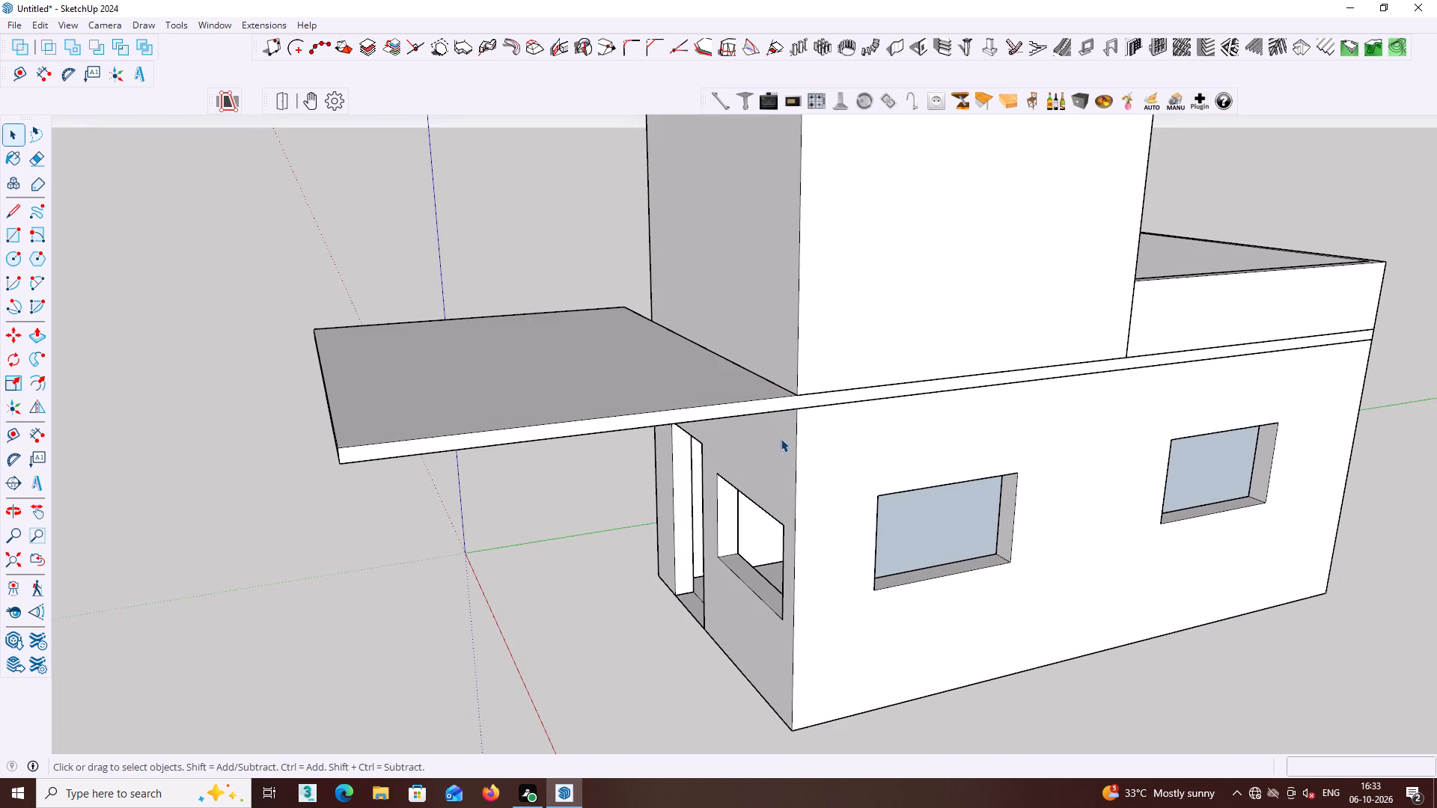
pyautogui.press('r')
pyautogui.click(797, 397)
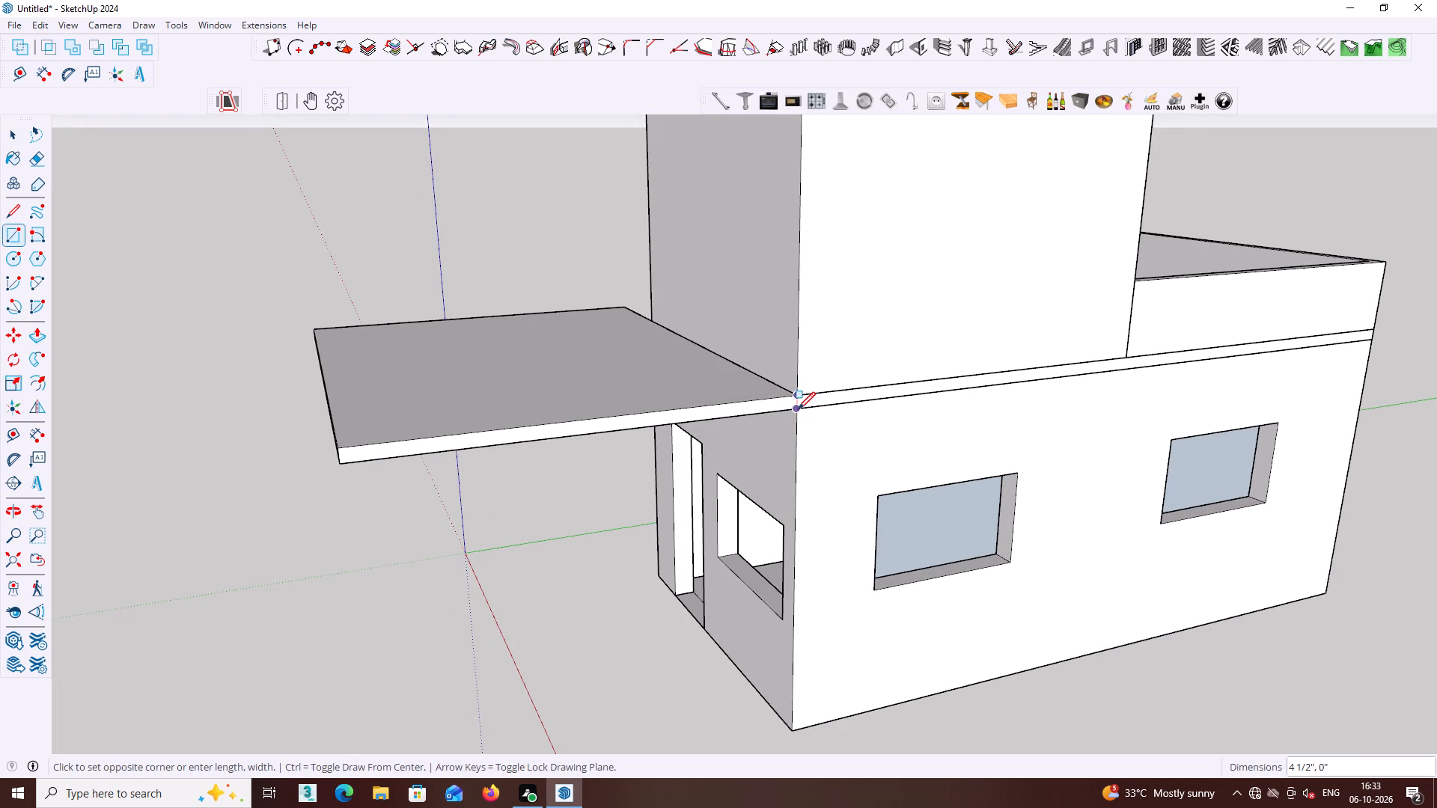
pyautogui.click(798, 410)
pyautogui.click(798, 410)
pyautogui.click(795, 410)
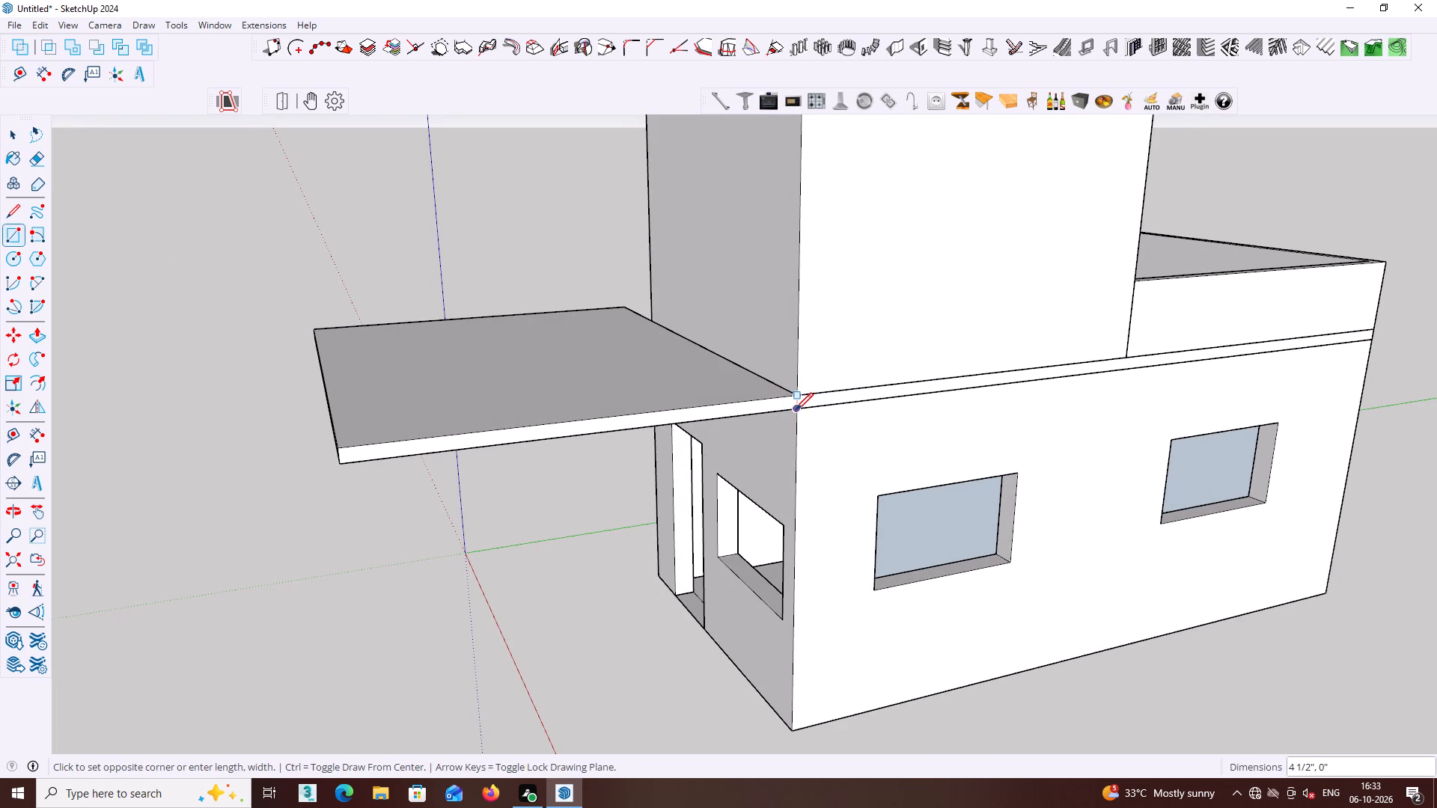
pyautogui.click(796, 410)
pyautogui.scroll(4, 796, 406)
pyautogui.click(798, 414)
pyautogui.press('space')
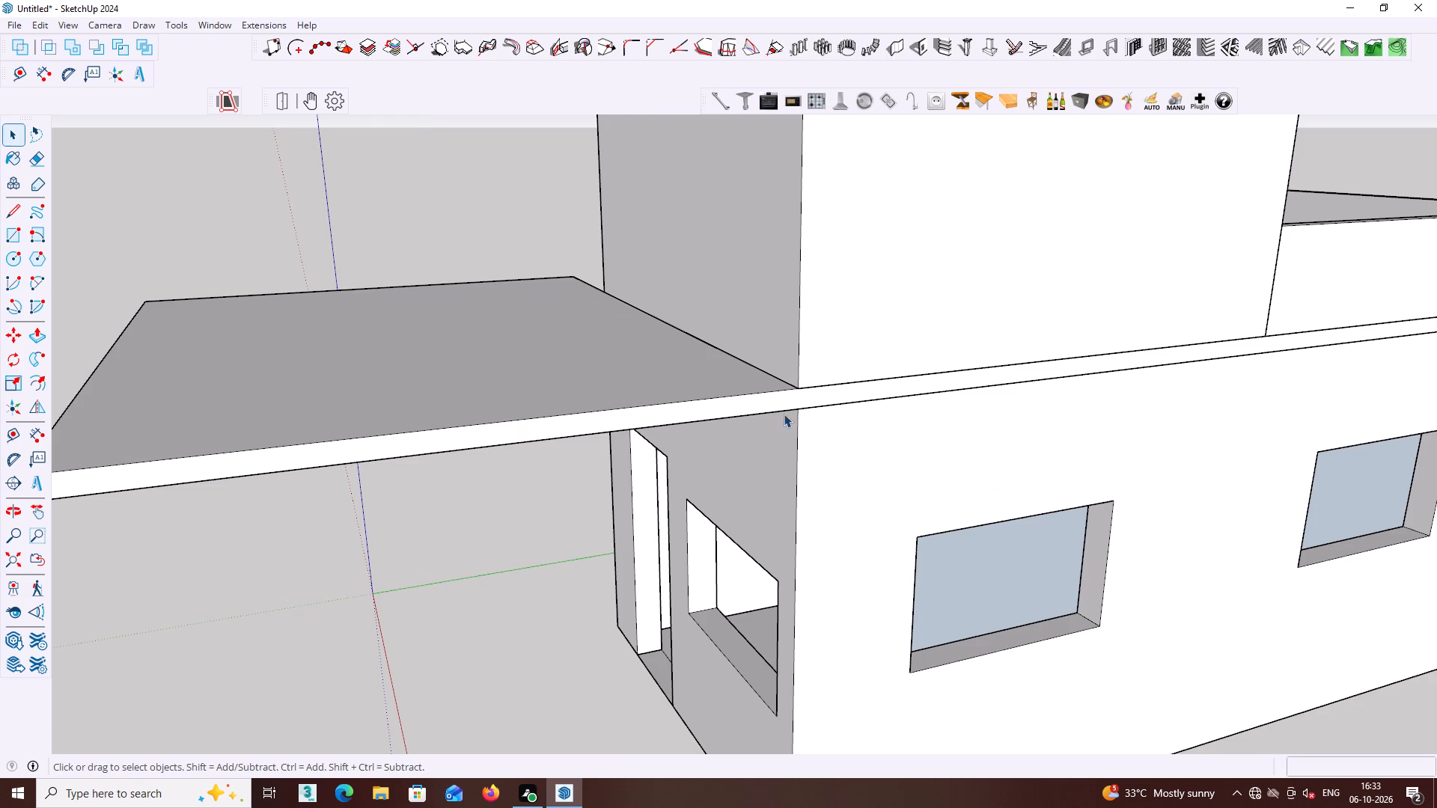
# Draw a vertical line across the slab edge at the window-side front corner to separate the canopy's side face from the house band.
pyautogui.press('l')
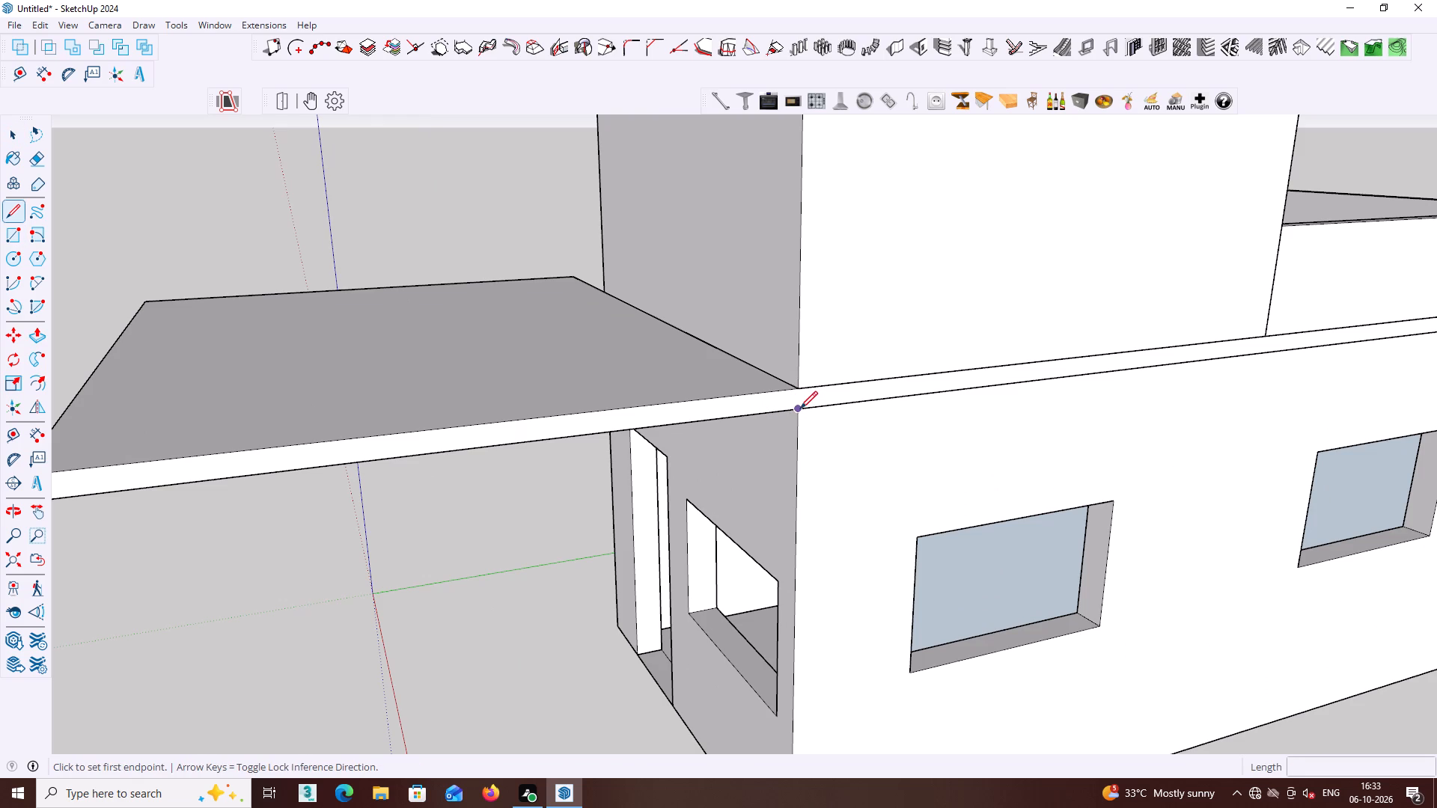
pyautogui.click(800, 408)
pyautogui.click(799, 388)
pyautogui.press('space')
# Push/Pull the canopy's window-side edge face outward about 4' 2 7/16" past the side wall.
pyautogui.click(760, 407)
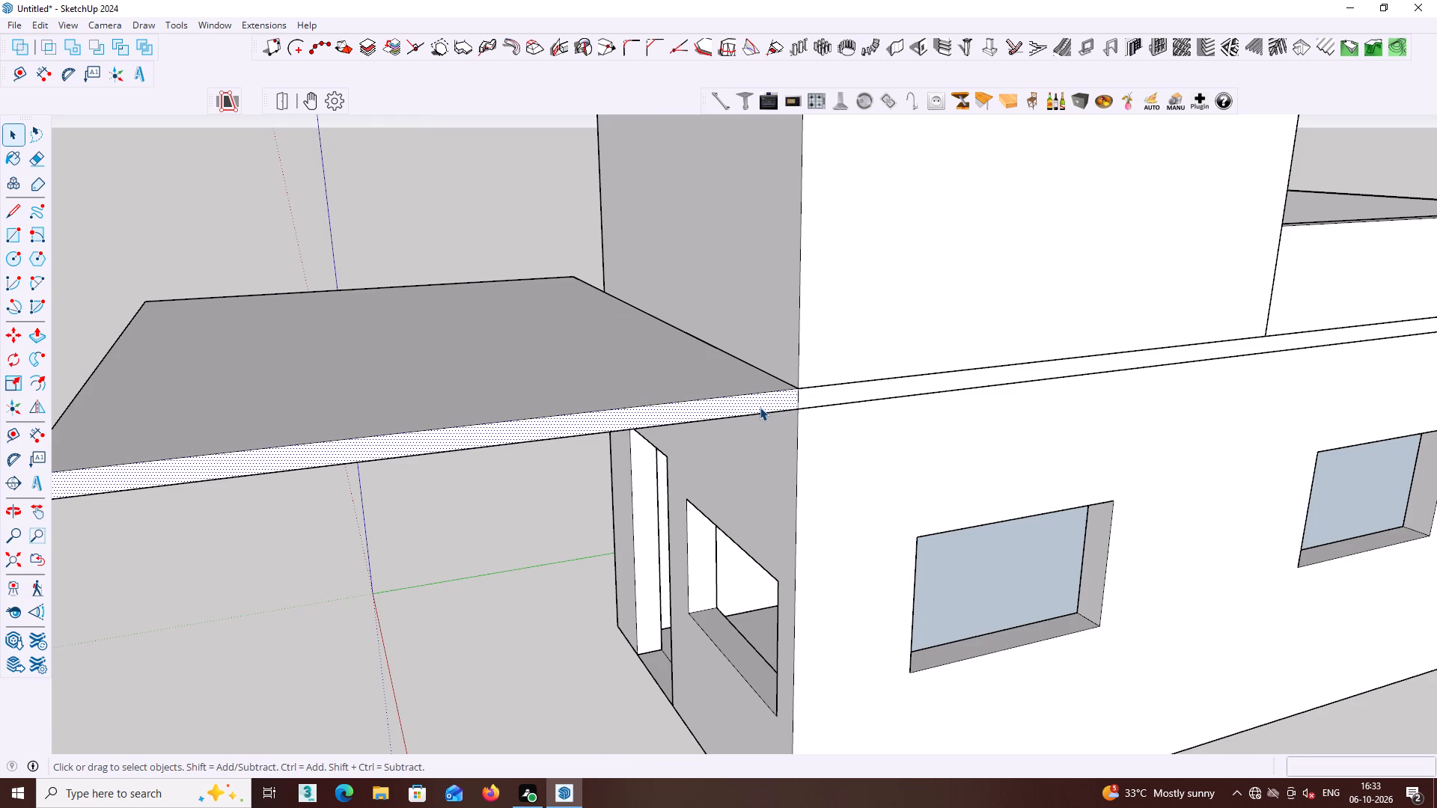
pyautogui.press('p')
pyautogui.click(760, 407)
pyautogui.scroll(-7, 809, 443)
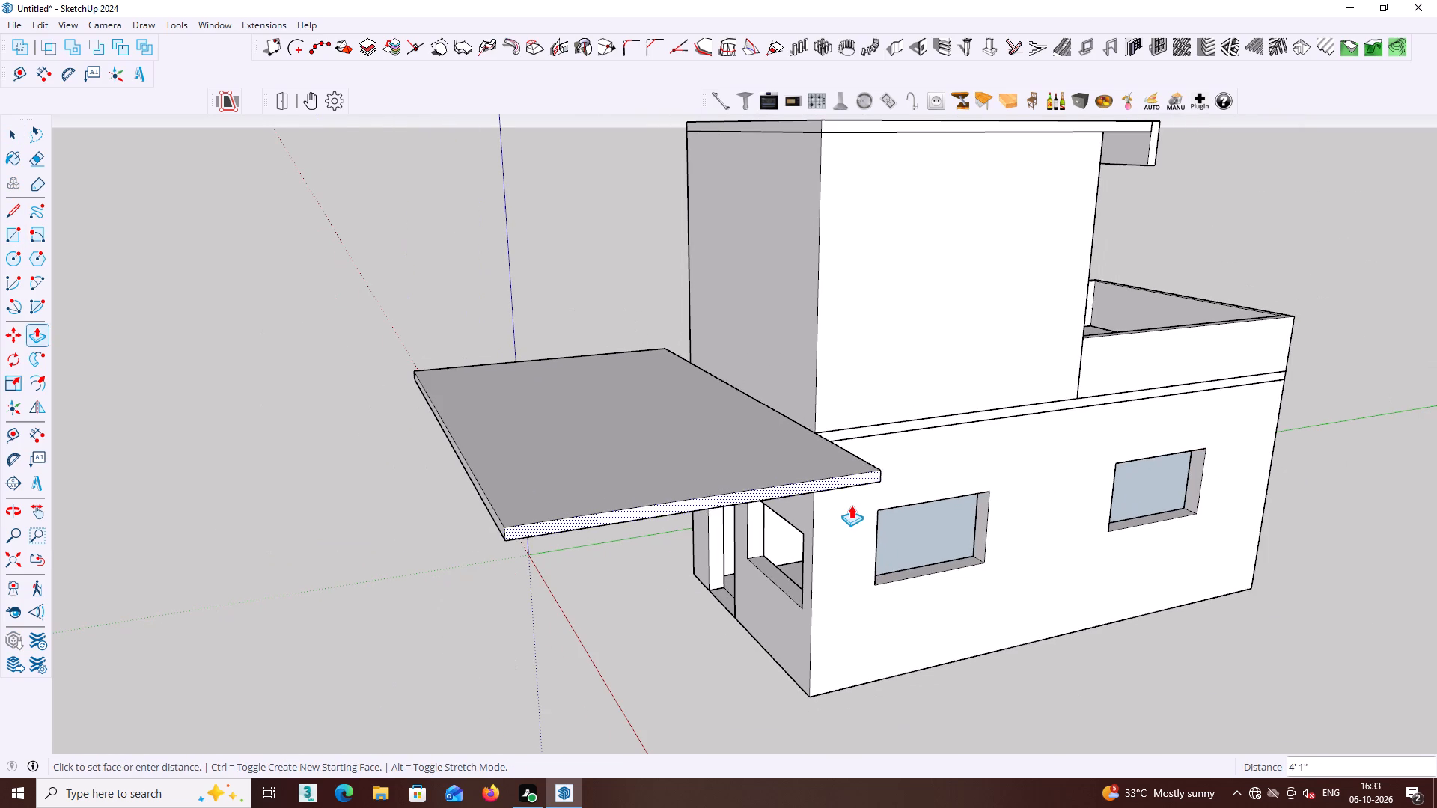
pyautogui.moveTo(847, 500); pyautogui.dragTo(1004, 556, button='middle')
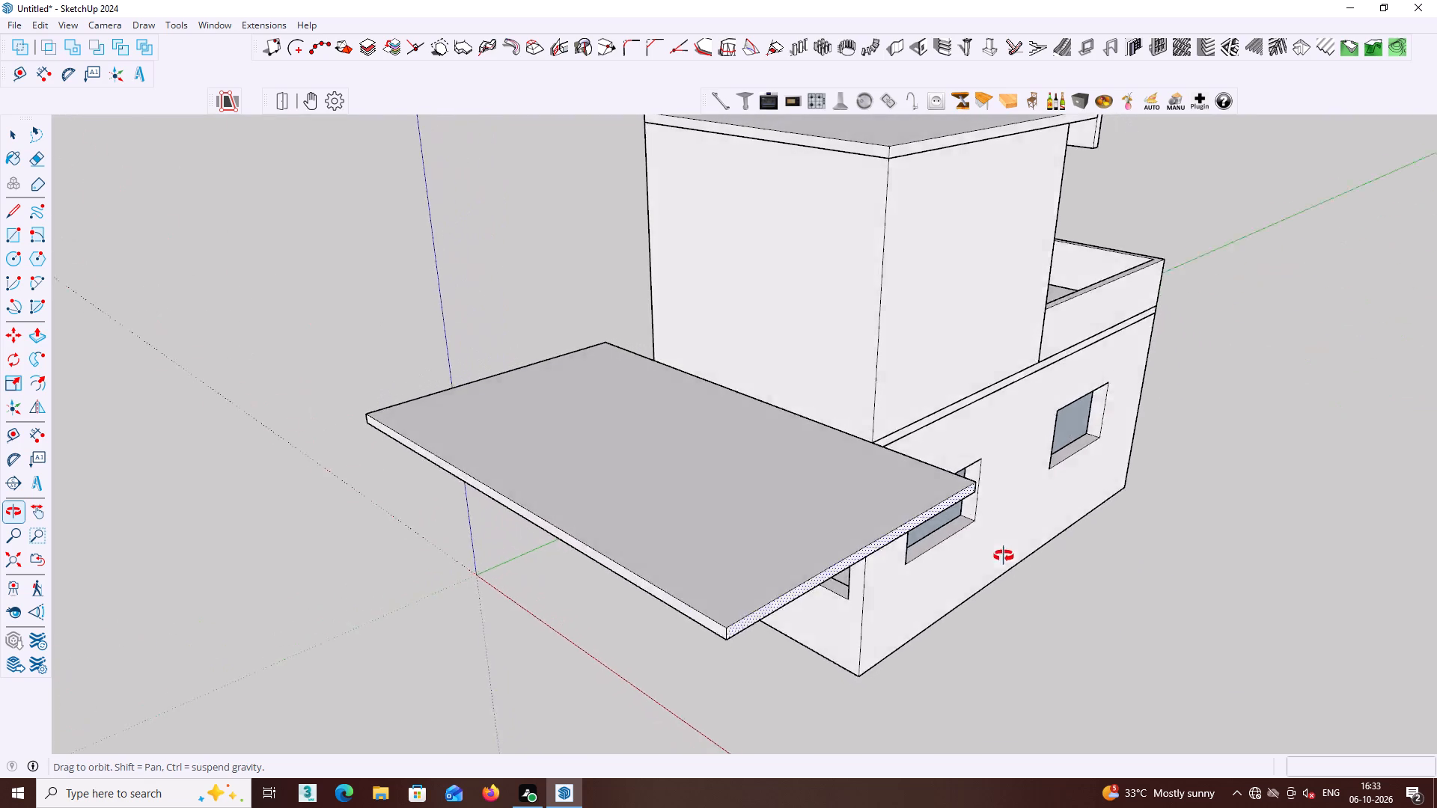
pyautogui.moveTo(1004, 556); pyautogui.dragTo(1022, 561, button='middle')
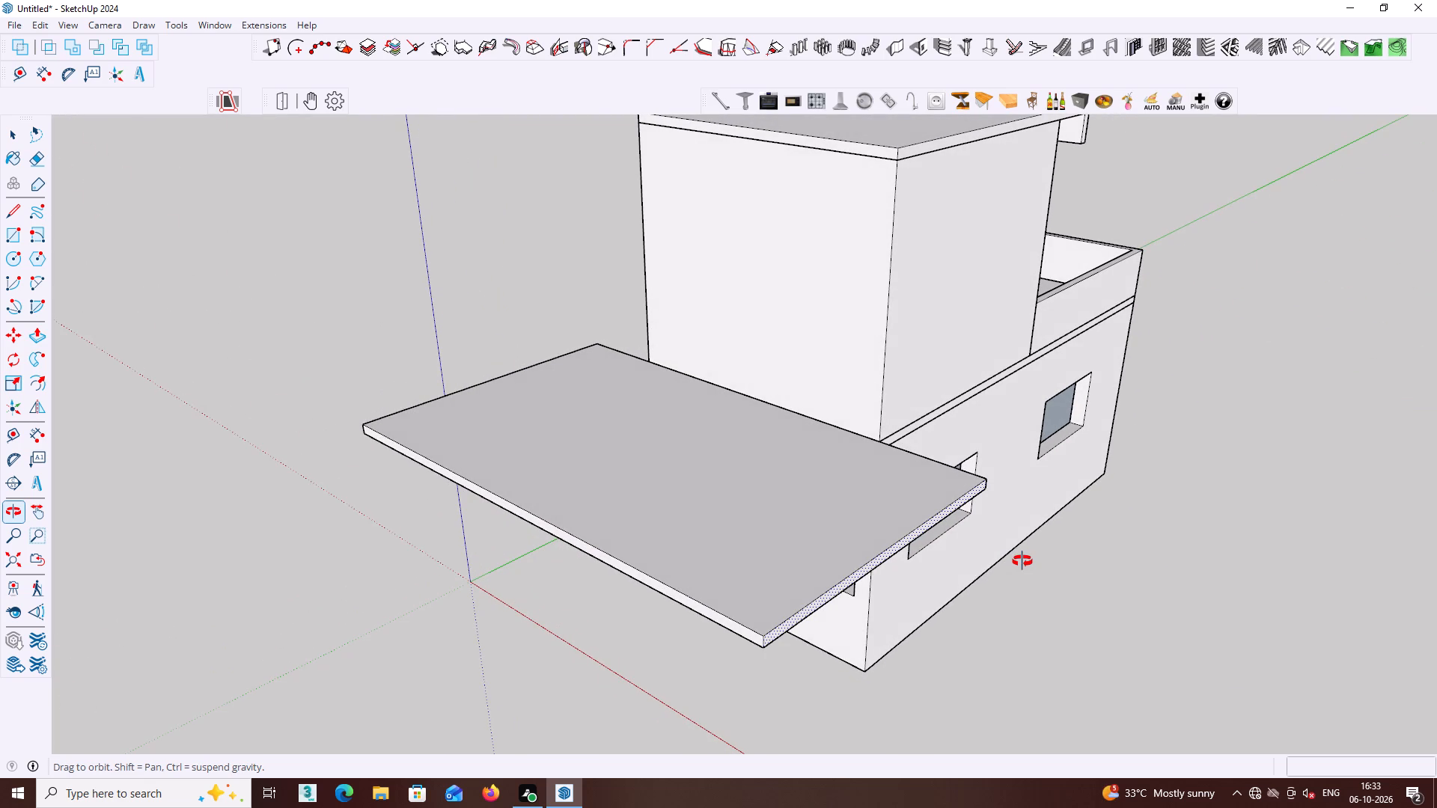
pyautogui.moveTo(1022, 561); pyautogui.dragTo(970, 534, button='middle')
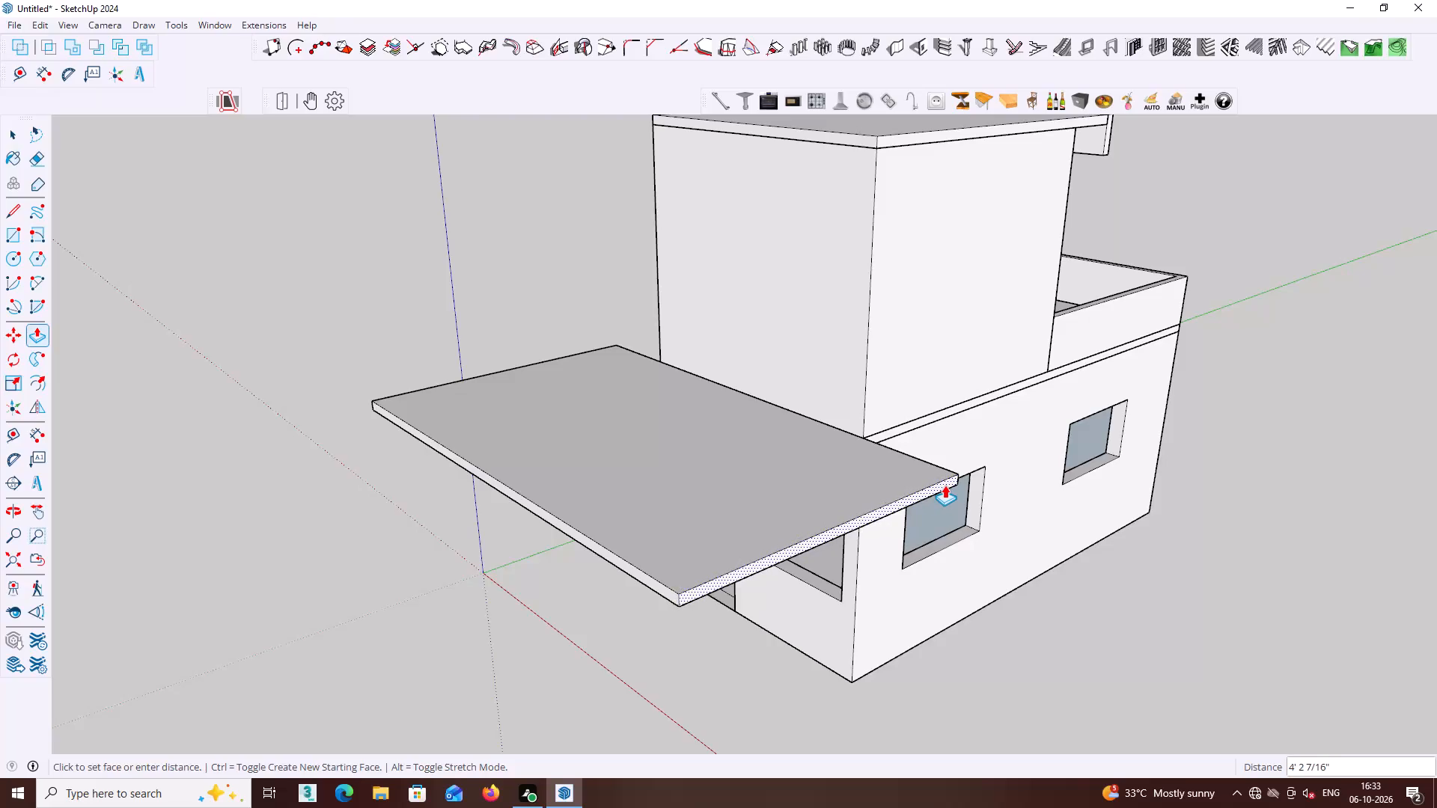
pyautogui.click(945, 485)
pyautogui.press('space')
# Examine the widened canopy slab and its proportions against the house from the front, both sides and above.
pyautogui.middleClick(980, 579)
pyautogui.scroll(-4, 980, 580)
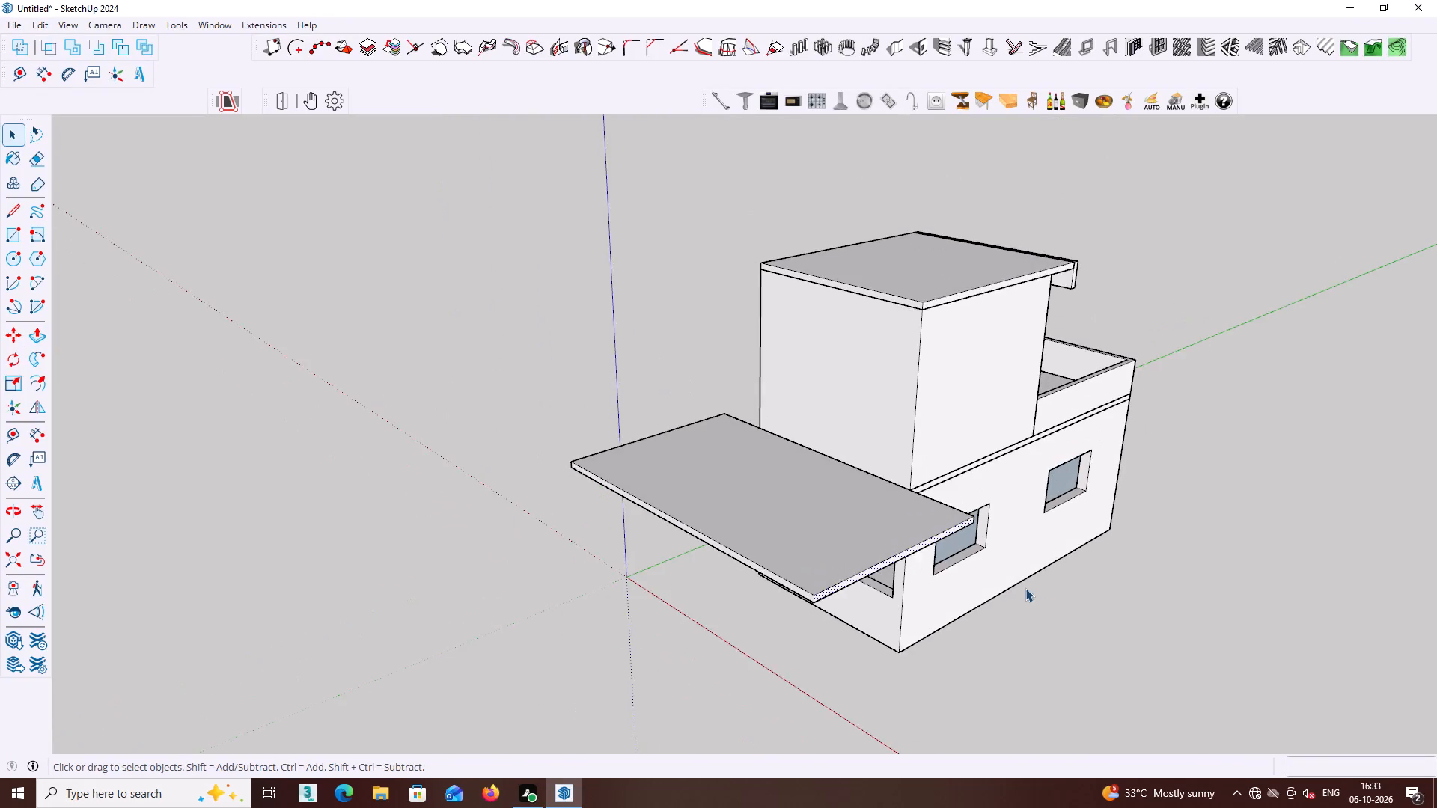
pyautogui.scroll(-1, 1025, 588)
pyautogui.moveTo(974, 661); pyautogui.dragTo(1042, 640, button='middle')
pyautogui.middleClick(1064, 628)
pyautogui.moveTo(870, 601); pyautogui.dragTo(954, 577, button='middle')
pyautogui.moveTo(962, 575); pyautogui.dragTo(1016, 568, button='middle')
pyautogui.moveTo(932, 534); pyautogui.dragTo(1177, 533, button='middle')
pyautogui.moveTo(917, 484); pyautogui.dragTo(983, 495, button='middle')
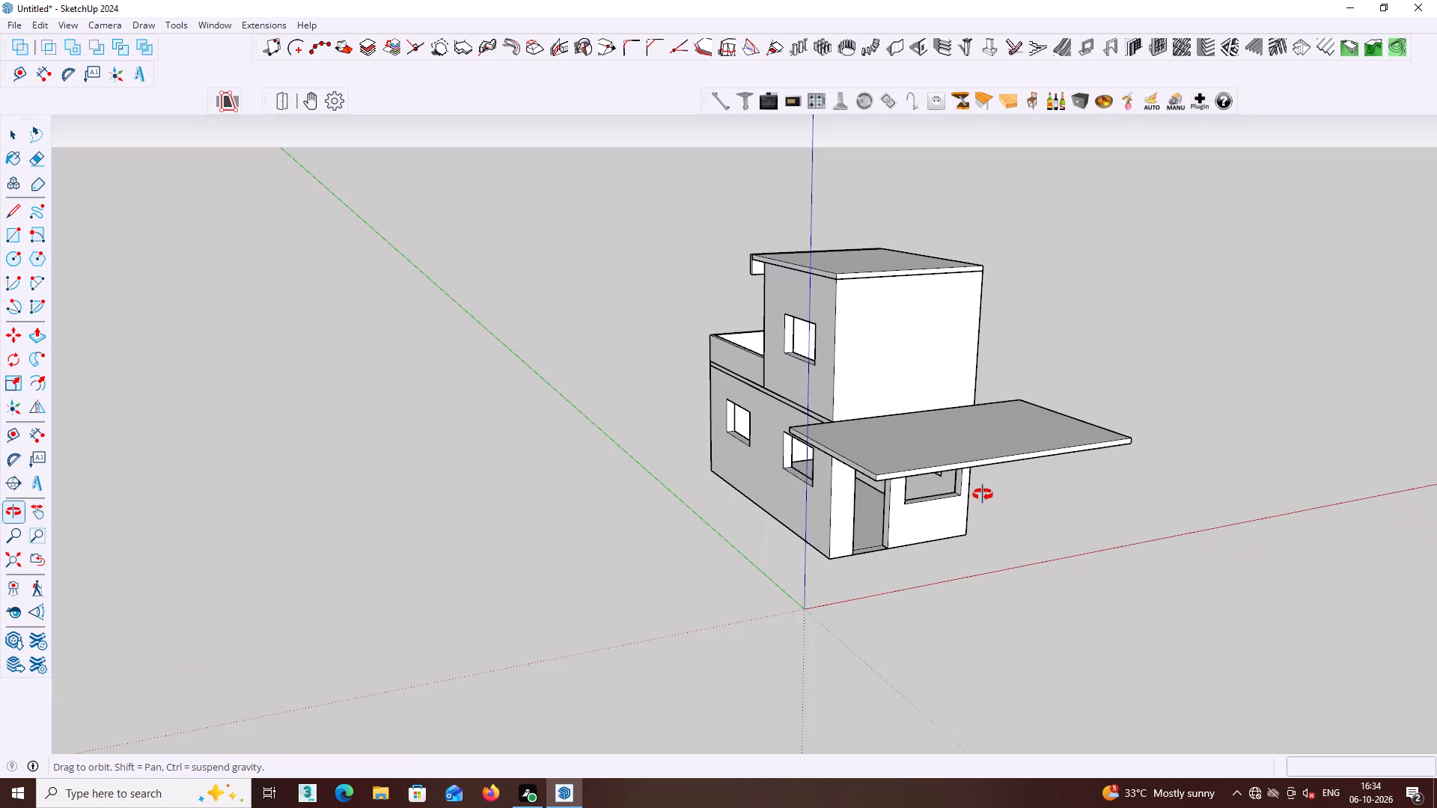
pyautogui.moveTo(983, 495); pyautogui.dragTo(1043, 515, button='middle')
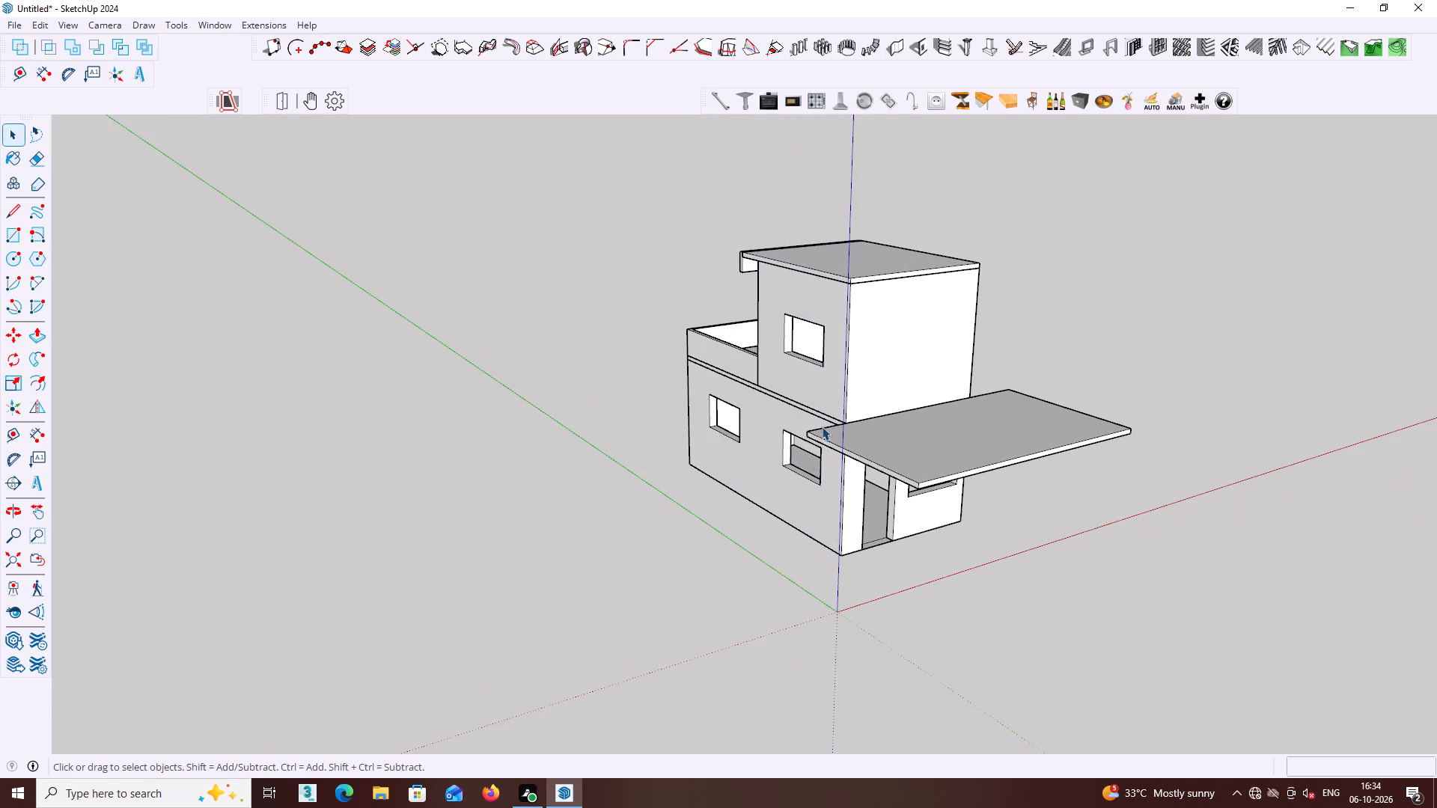
pyautogui.moveTo(843, 423); pyautogui.dragTo(906, 420, button='middle')
pyautogui.scroll(1, 844, 383)
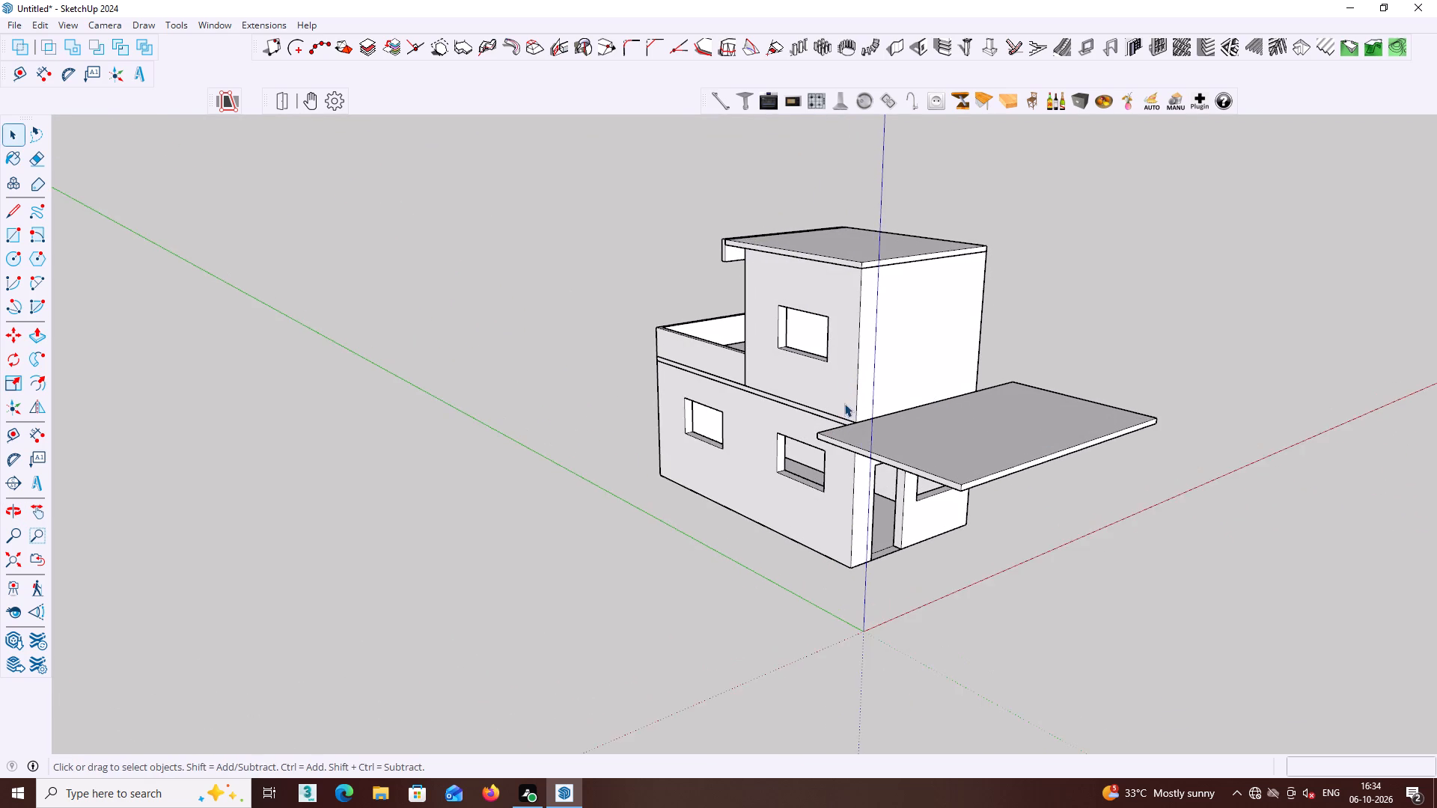
pyautogui.scroll(1, 844, 404)
pyautogui.moveTo(849, 413); pyautogui.dragTo(903, 458, button='middle')
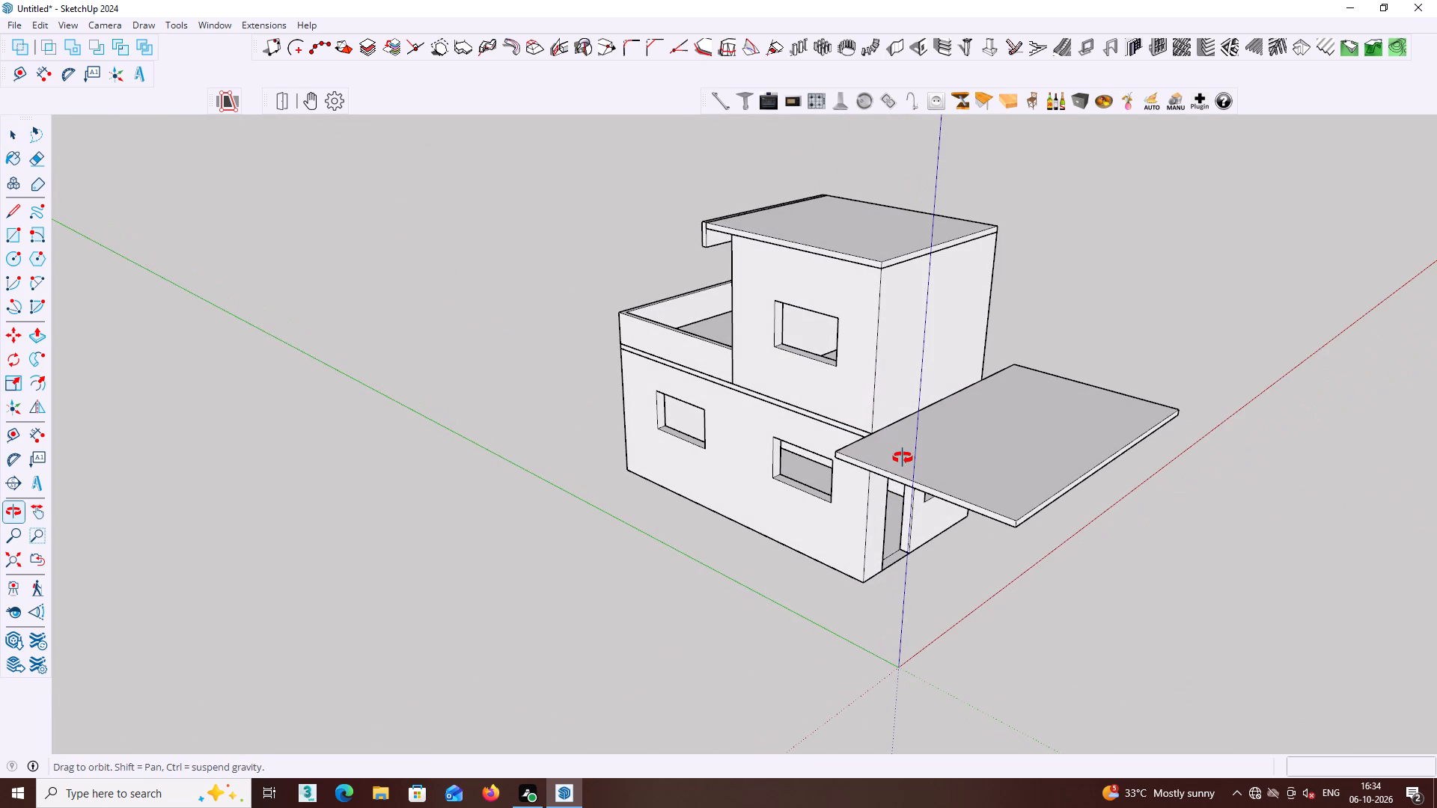
pyautogui.moveTo(903, 458); pyautogui.dragTo(894, 460, button='middle')
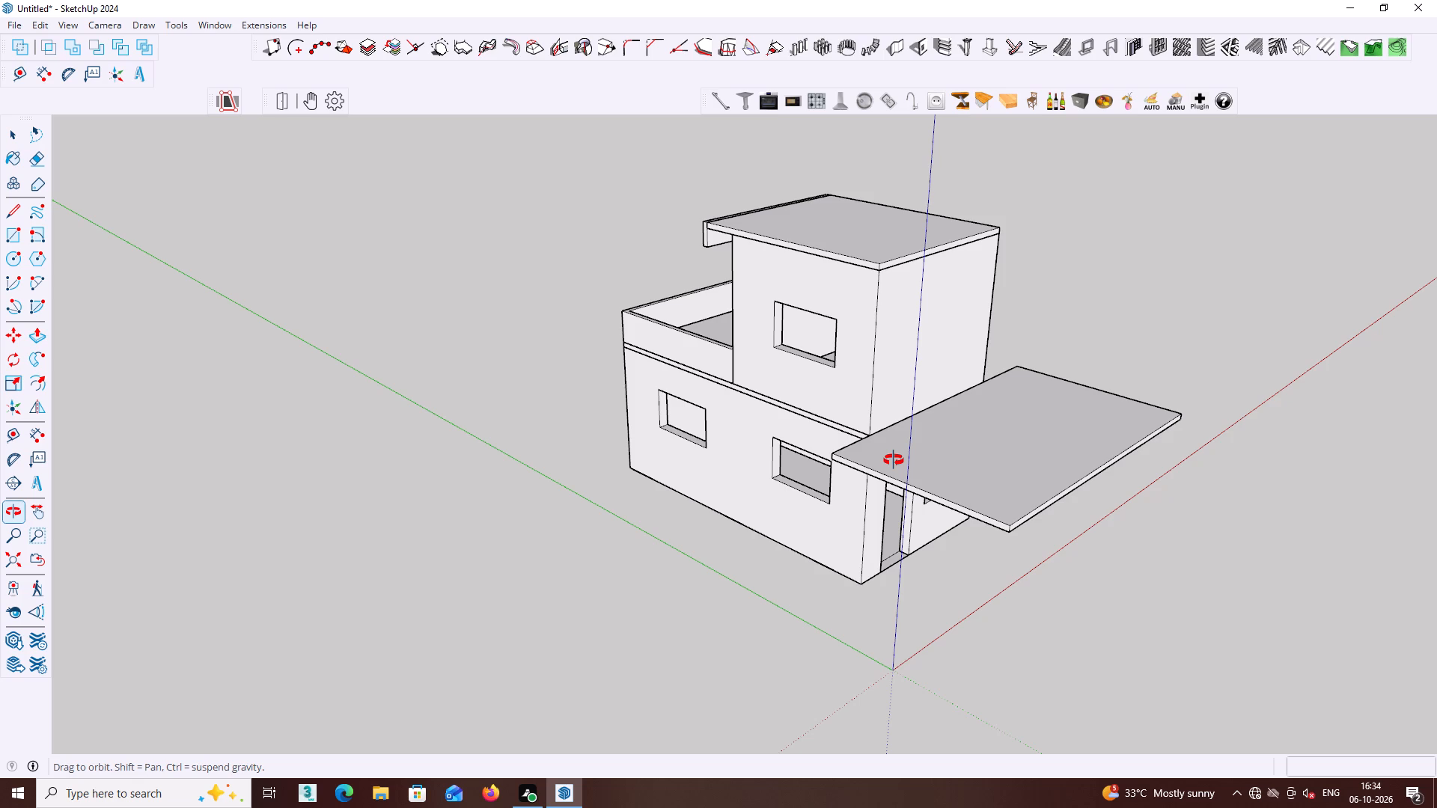
pyautogui.moveTo(894, 460); pyautogui.dragTo(884, 459, button='middle')
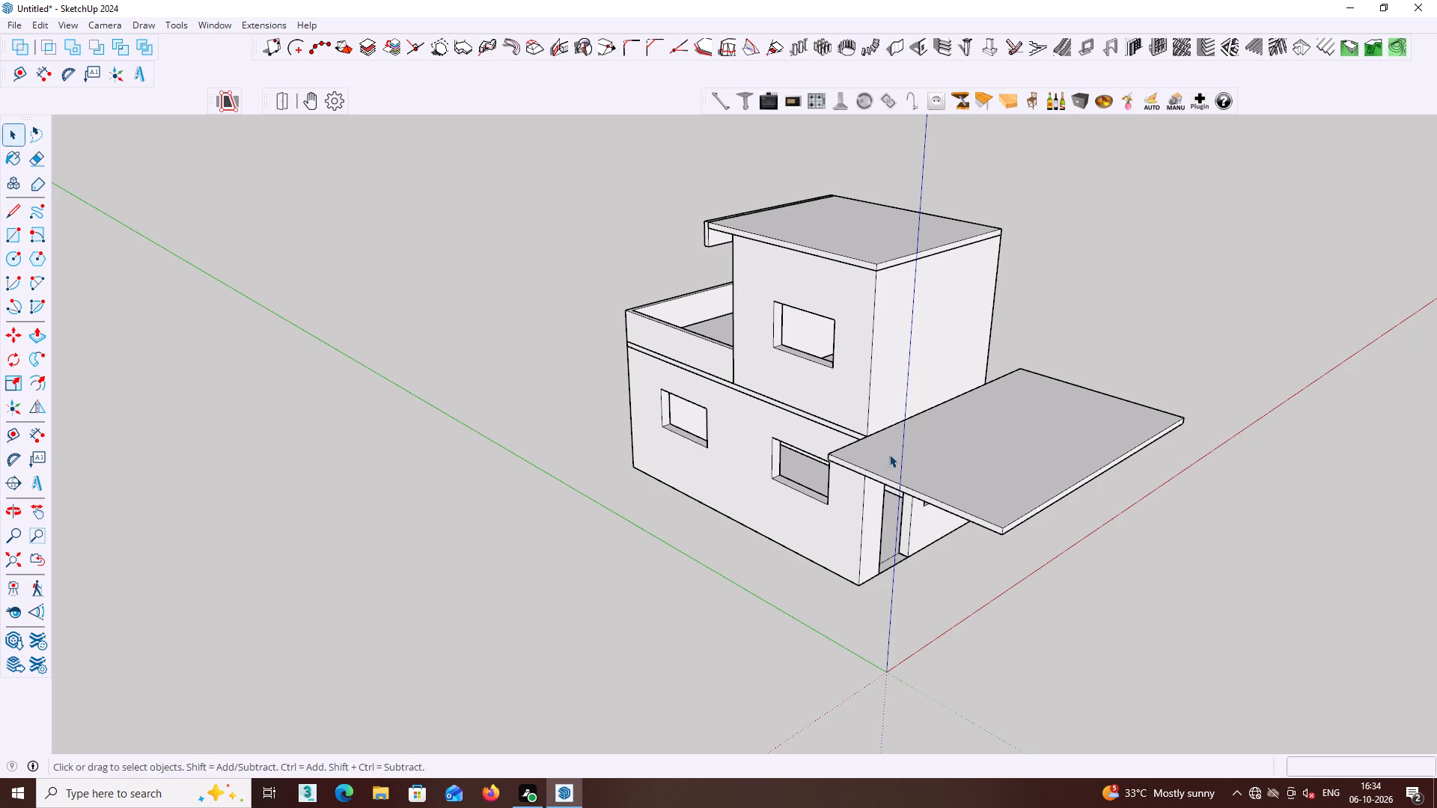
pyautogui.moveTo(891, 452); pyautogui.dragTo(857, 447, button='middle')
pyautogui.middleClick(857, 447)
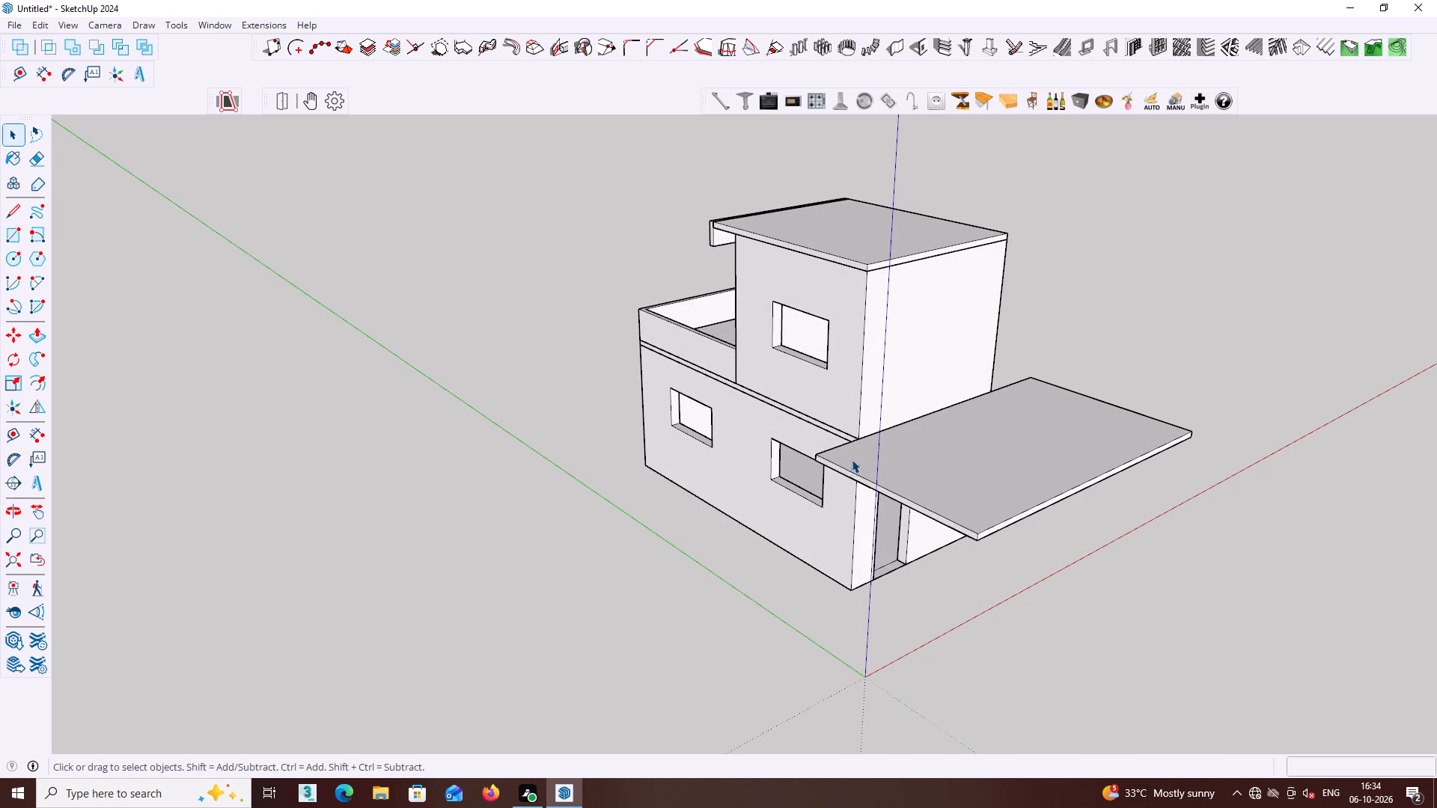
pyautogui.moveTo(852, 459); pyautogui.dragTo(836, 439, button='middle')
pyautogui.middleClick(832, 438)
pyautogui.middleClick(827, 435)
pyautogui.scroll(-1, 832, 428)
pyautogui.moveTo(910, 435); pyautogui.dragTo(925, 433, button='middle')
pyautogui.moveTo(873, 438); pyautogui.dragTo(1037, 426, button='middle')
pyautogui.moveTo(937, 435); pyautogui.dragTo(995, 355, button='middle')
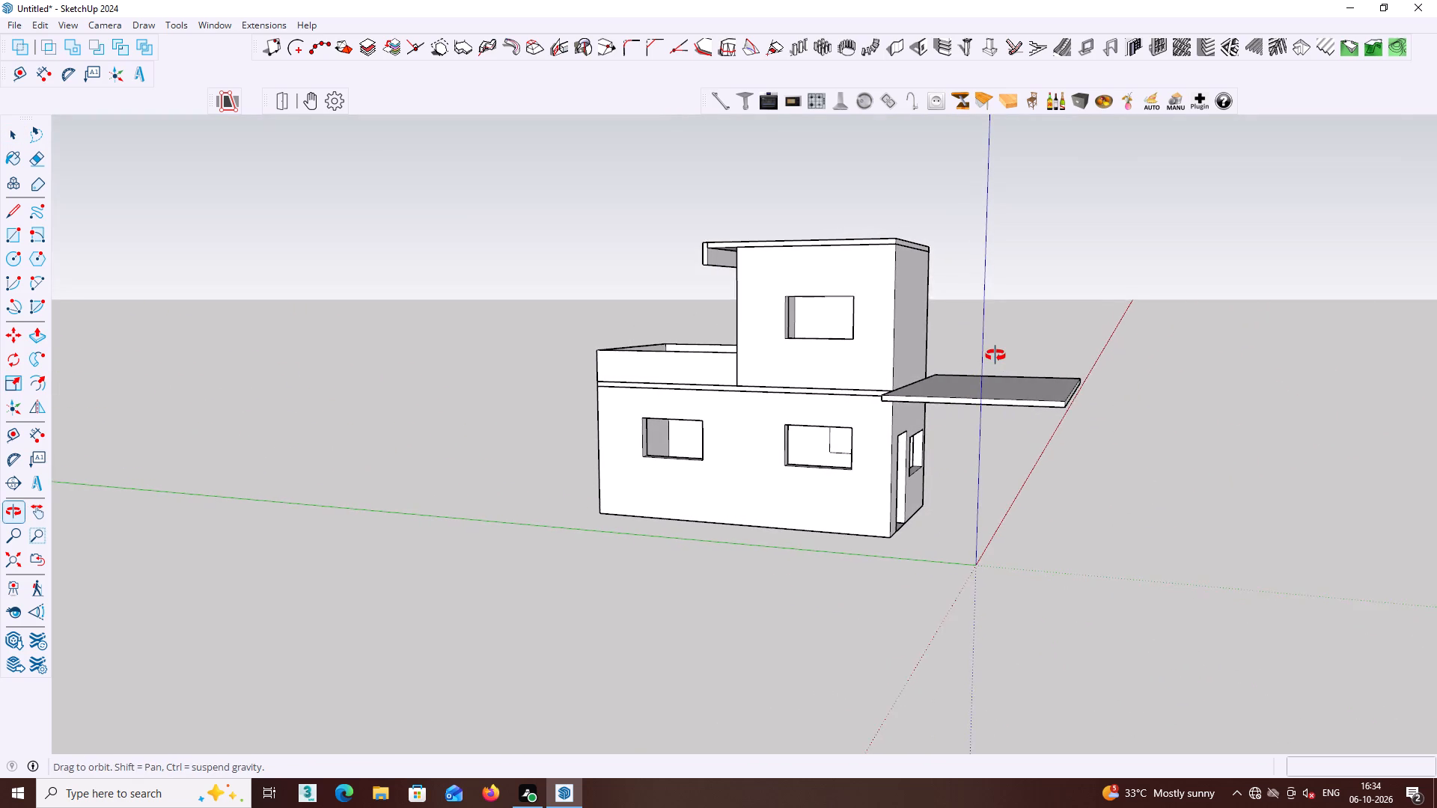
pyautogui.moveTo(995, 355); pyautogui.dragTo(984, 335, button='middle')
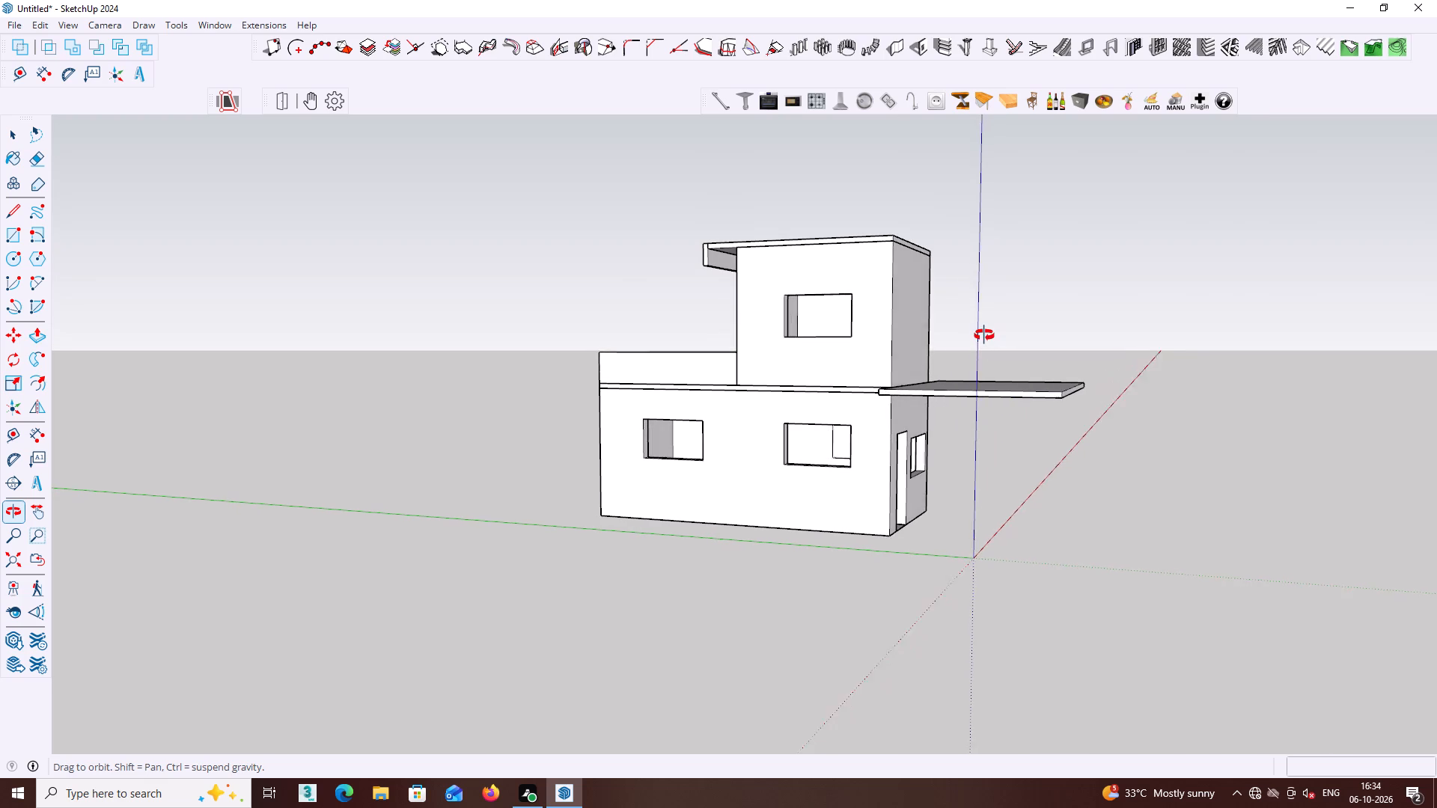
pyautogui.moveTo(984, 335); pyautogui.dragTo(848, 400, button='middle')
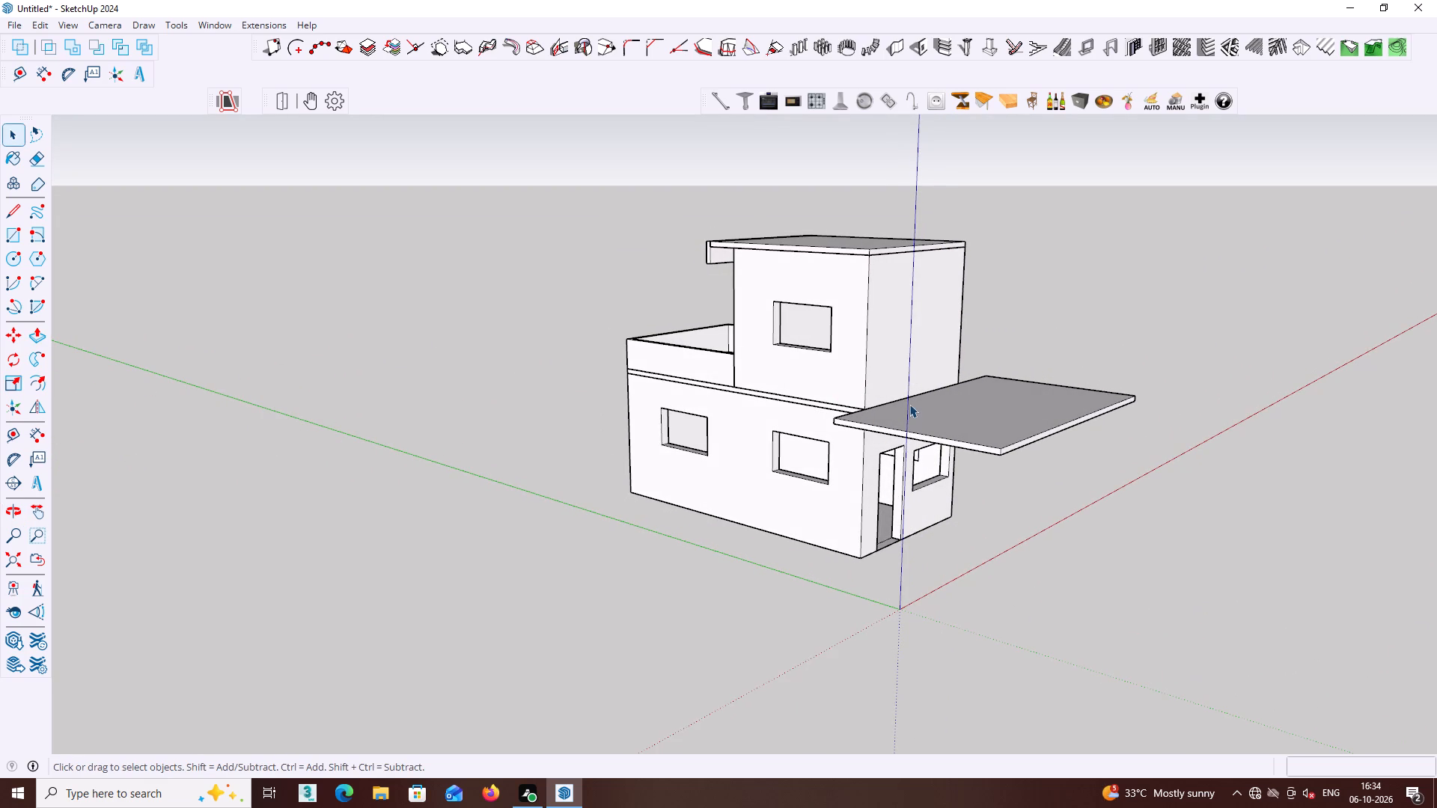
pyautogui.moveTo(912, 436); pyautogui.dragTo(993, 428, button='middle')
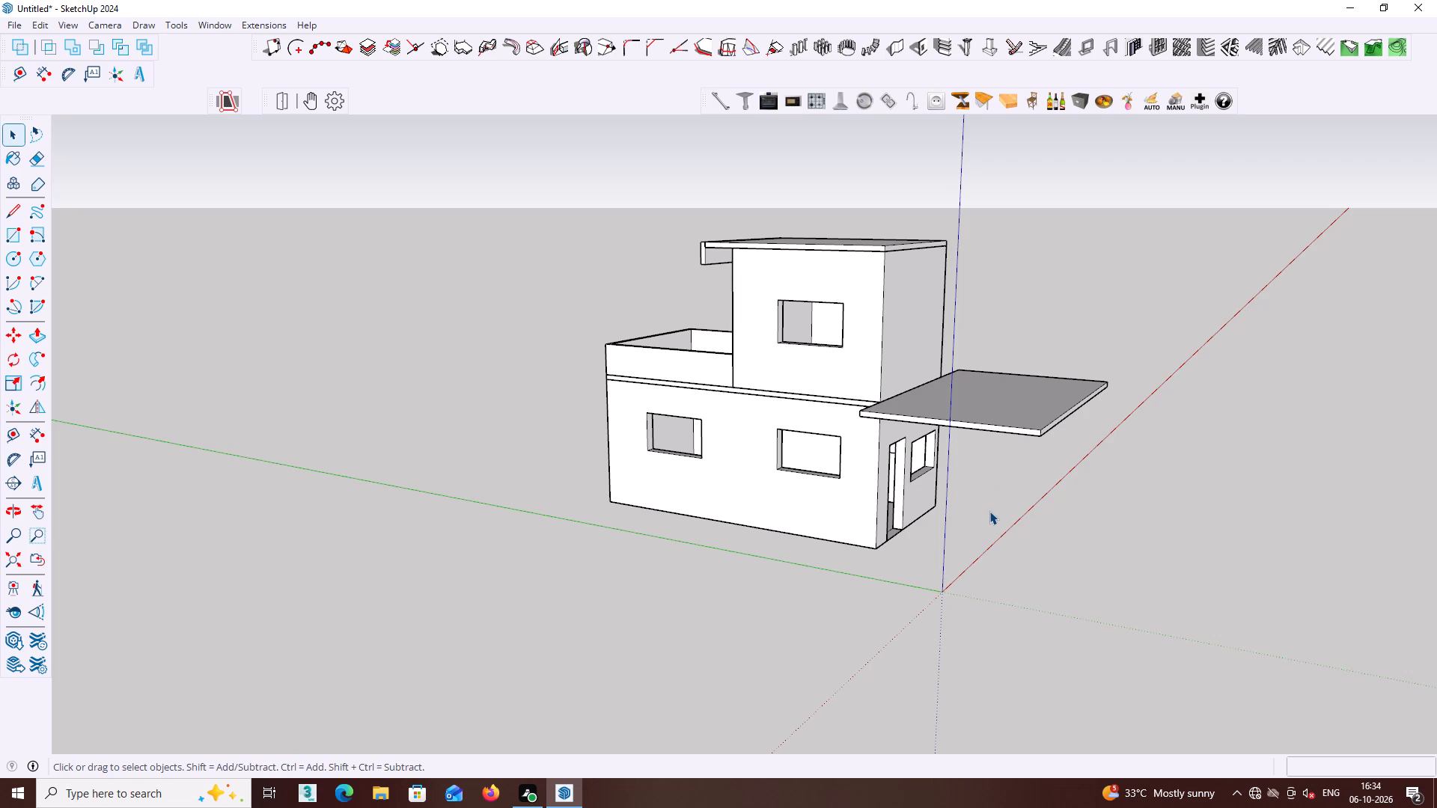
# Draw a vertical line about 1' 10 13/16" up from the canopy's outer corner on the door side.
pyautogui.press('l')
pyautogui.moveTo(1040, 415); pyautogui.dragTo(1055, 466, button='middle')
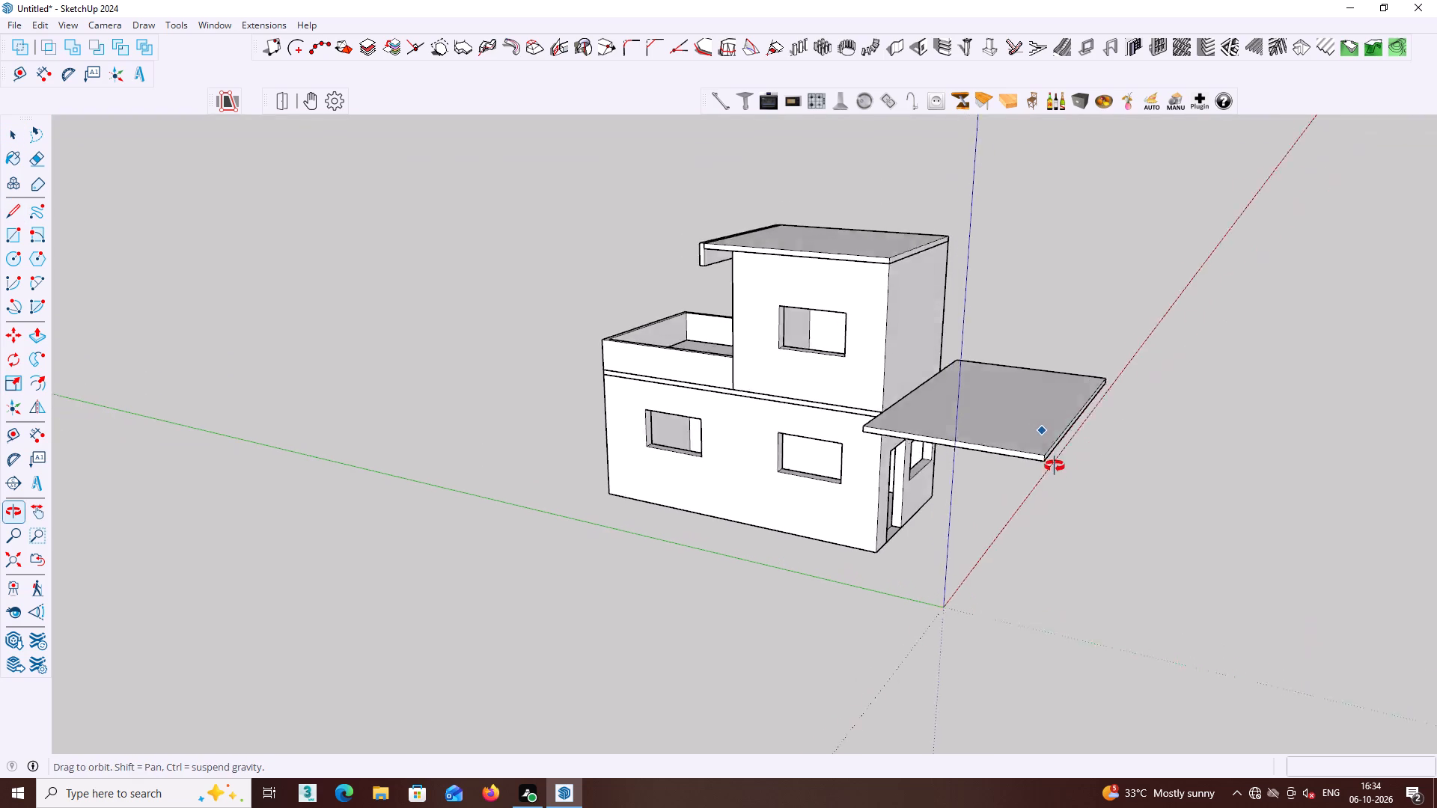
pyautogui.moveTo(1055, 466); pyautogui.dragTo(1061, 478, button='middle')
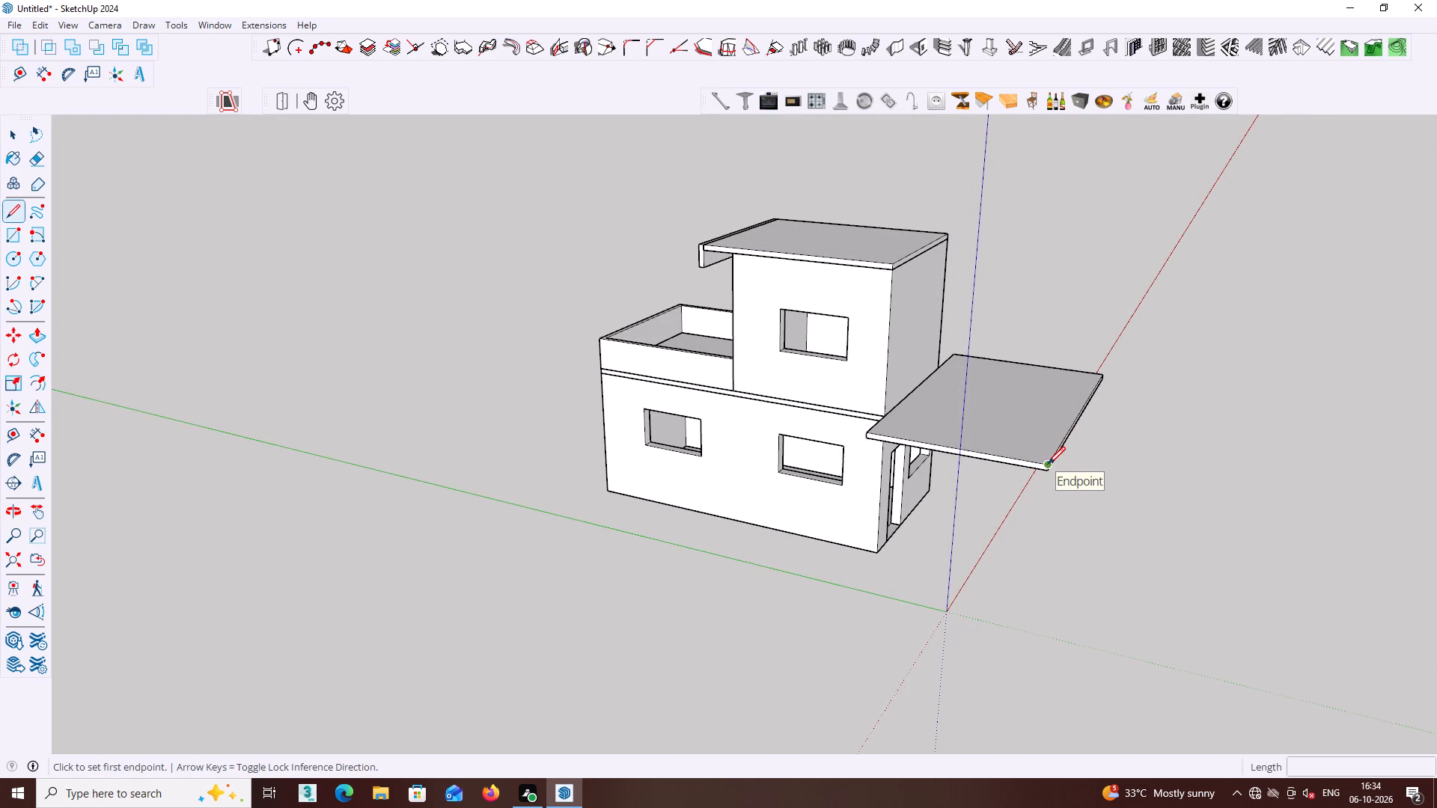
pyautogui.click(1048, 464)
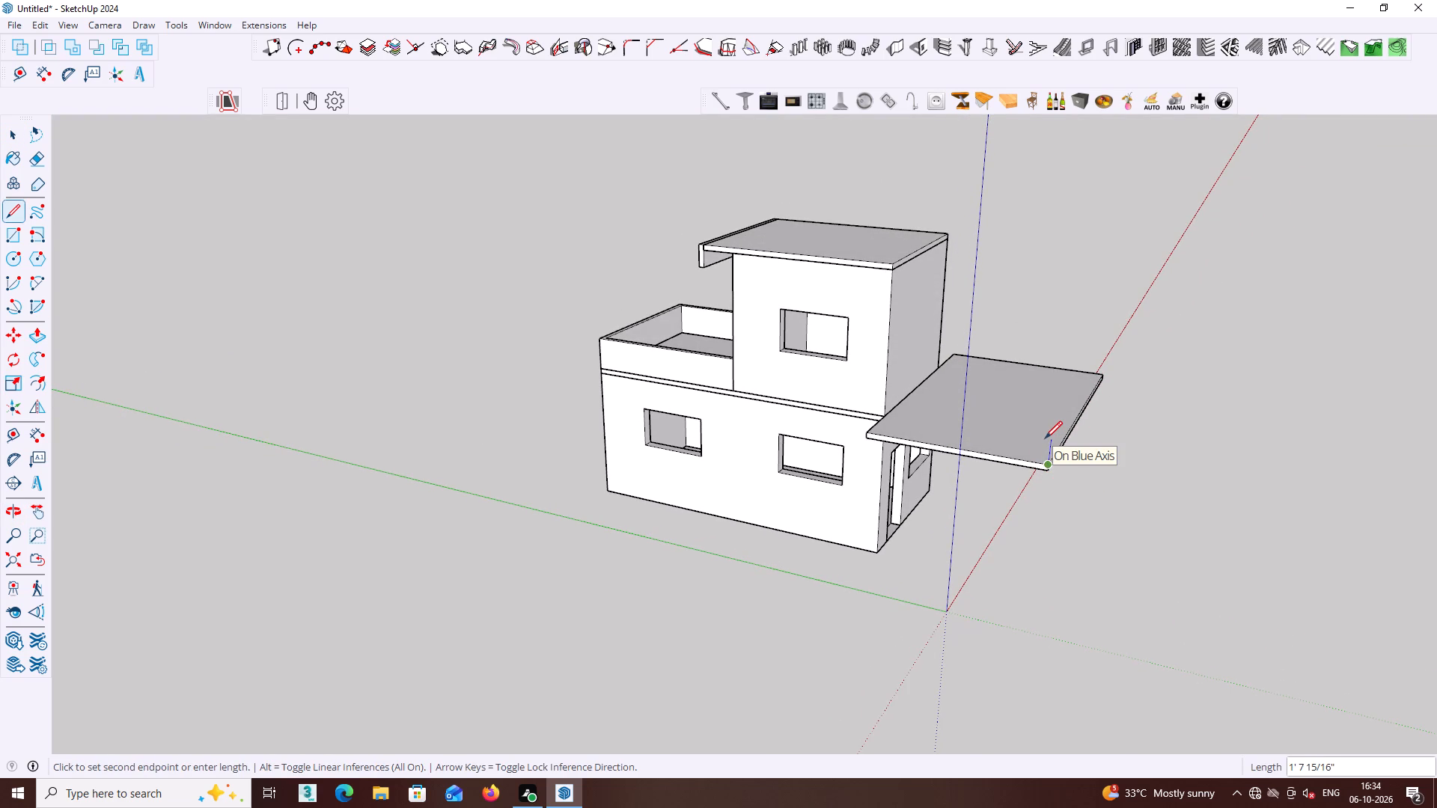
pyautogui.press('Up')
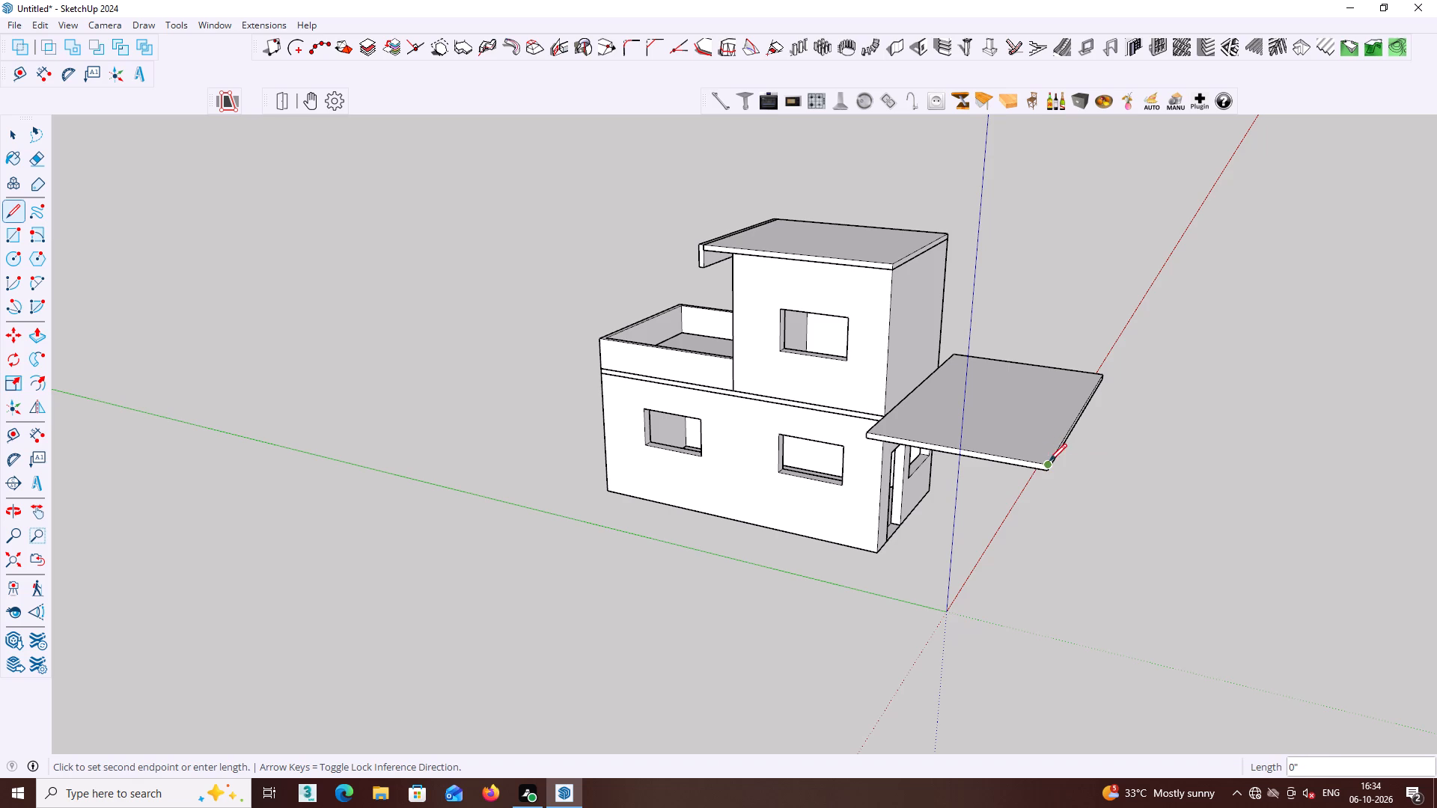
pyautogui.press('Escape')
pyautogui.click(1051, 463)
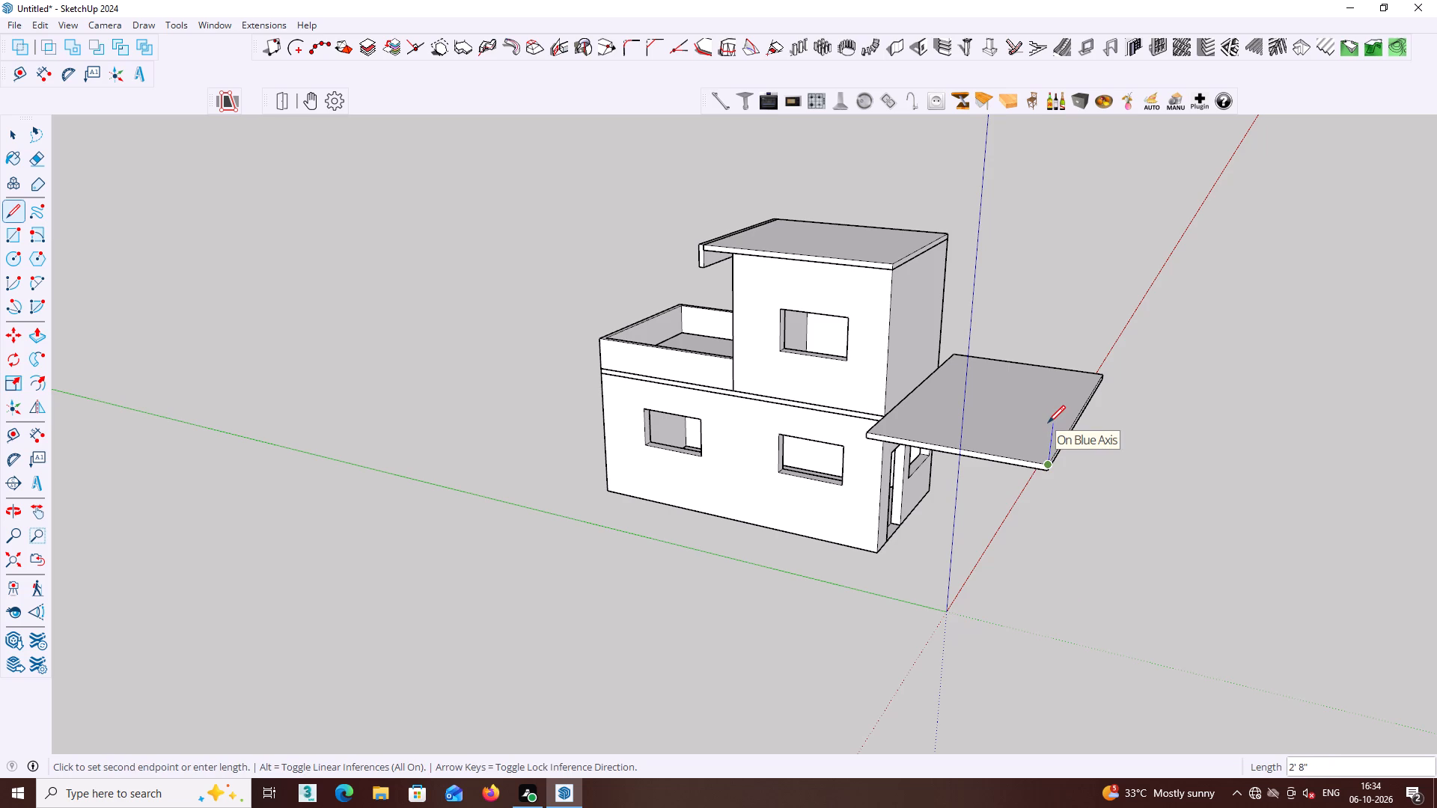
pyautogui.click(1046, 435)
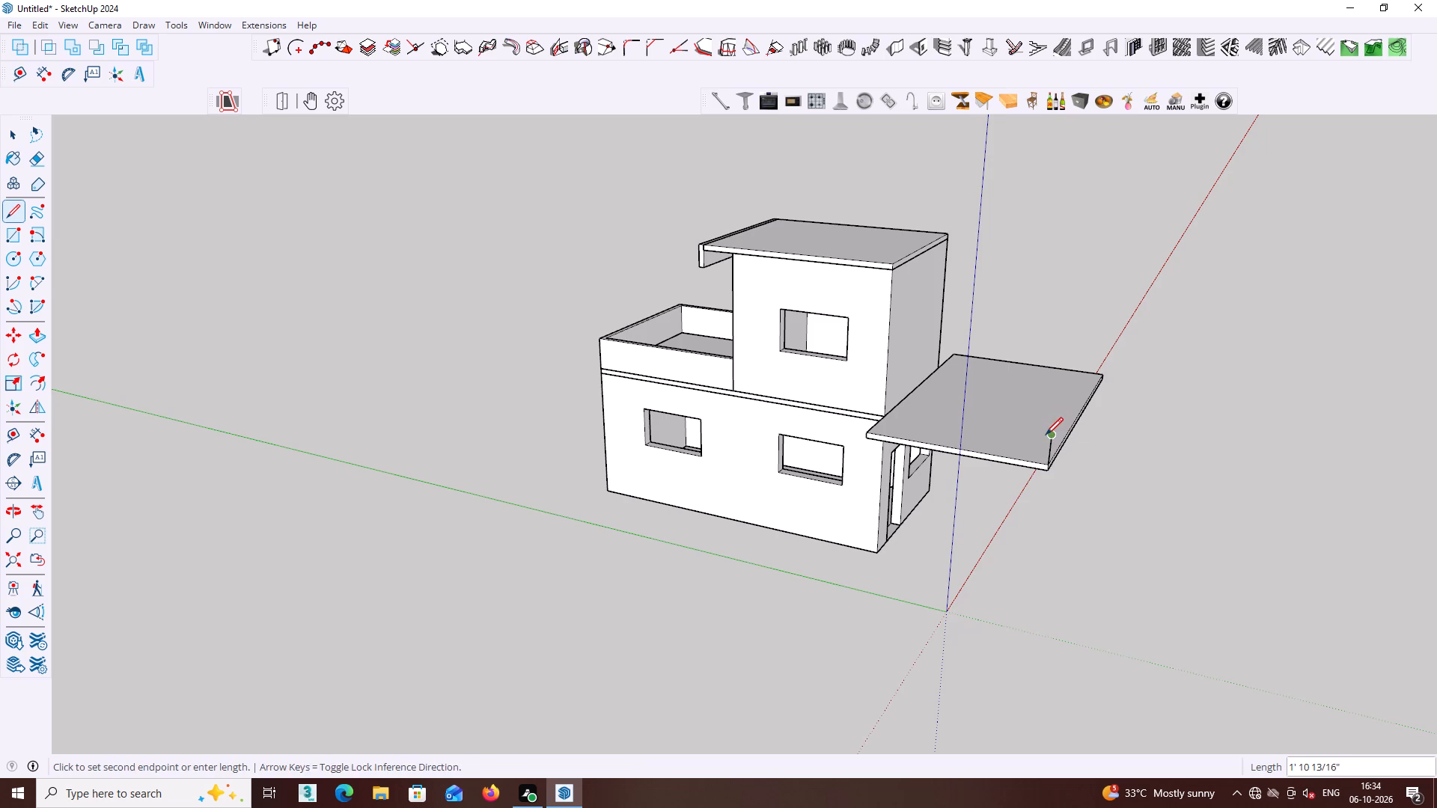
# Draw a line about 10' long from the vertical line's top end back toward the house, parallel to the green axis.
pyautogui.scroll(2, 879, 429)
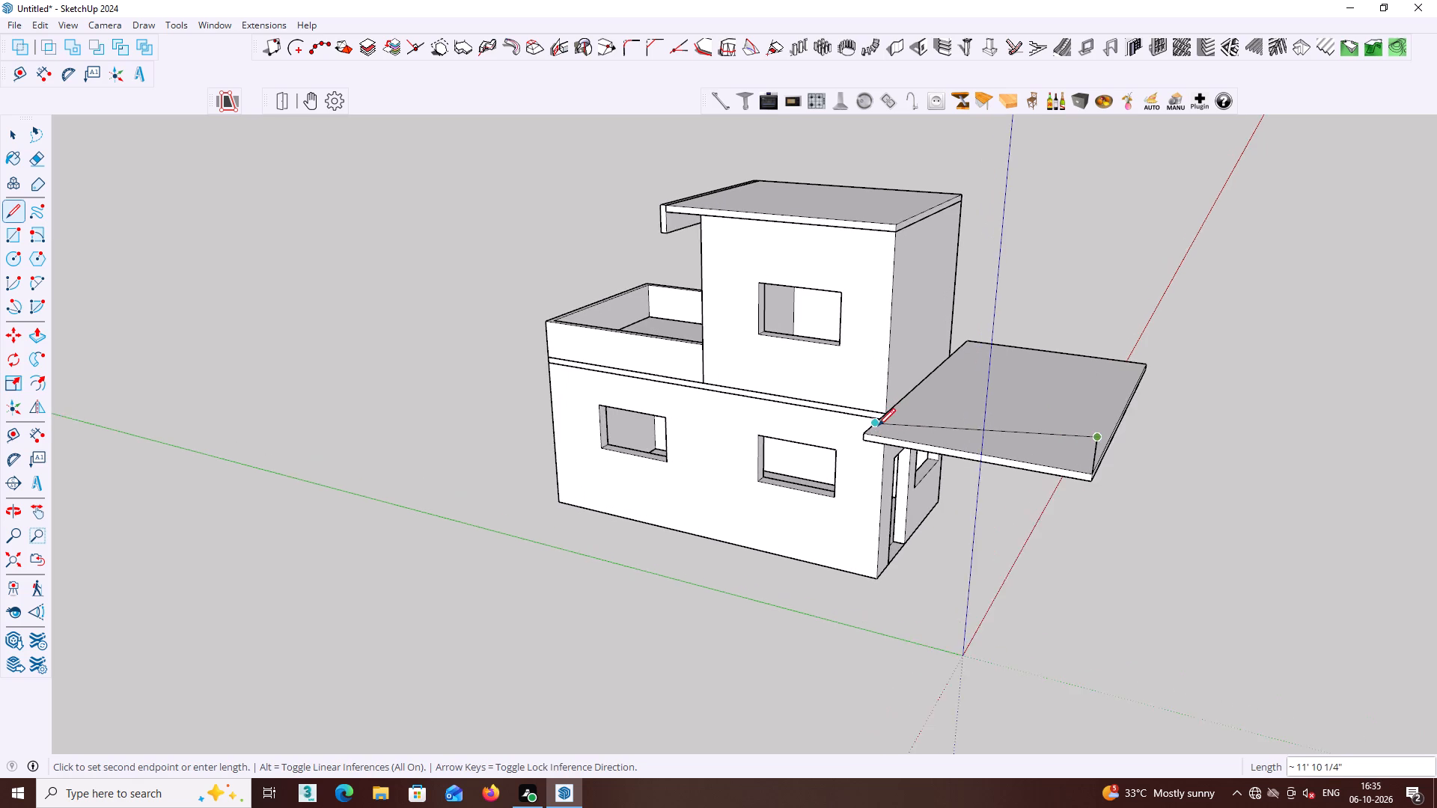
pyautogui.scroll(2, 878, 426)
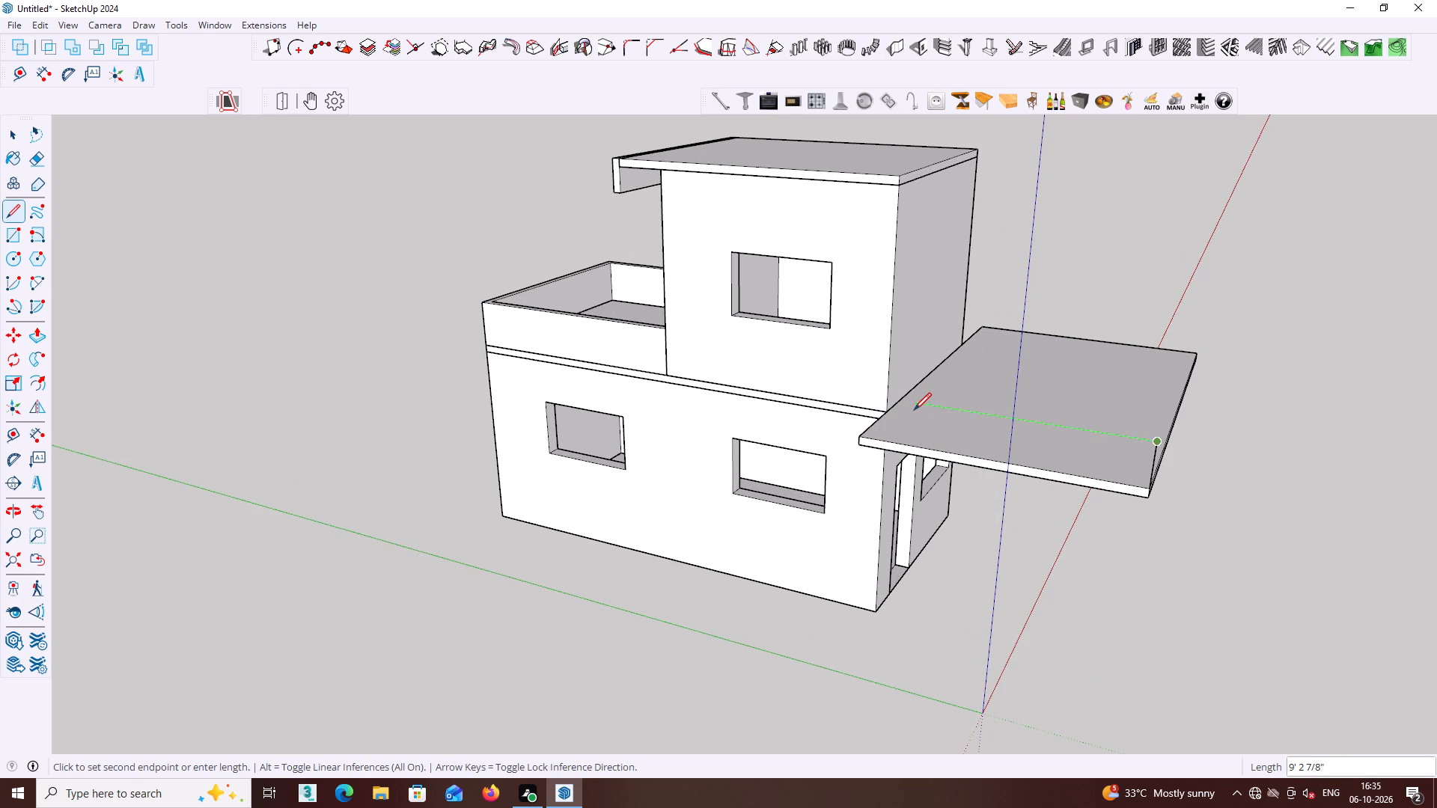
pyautogui.moveTo(914, 410); pyautogui.dragTo(869, 542, button='middle')
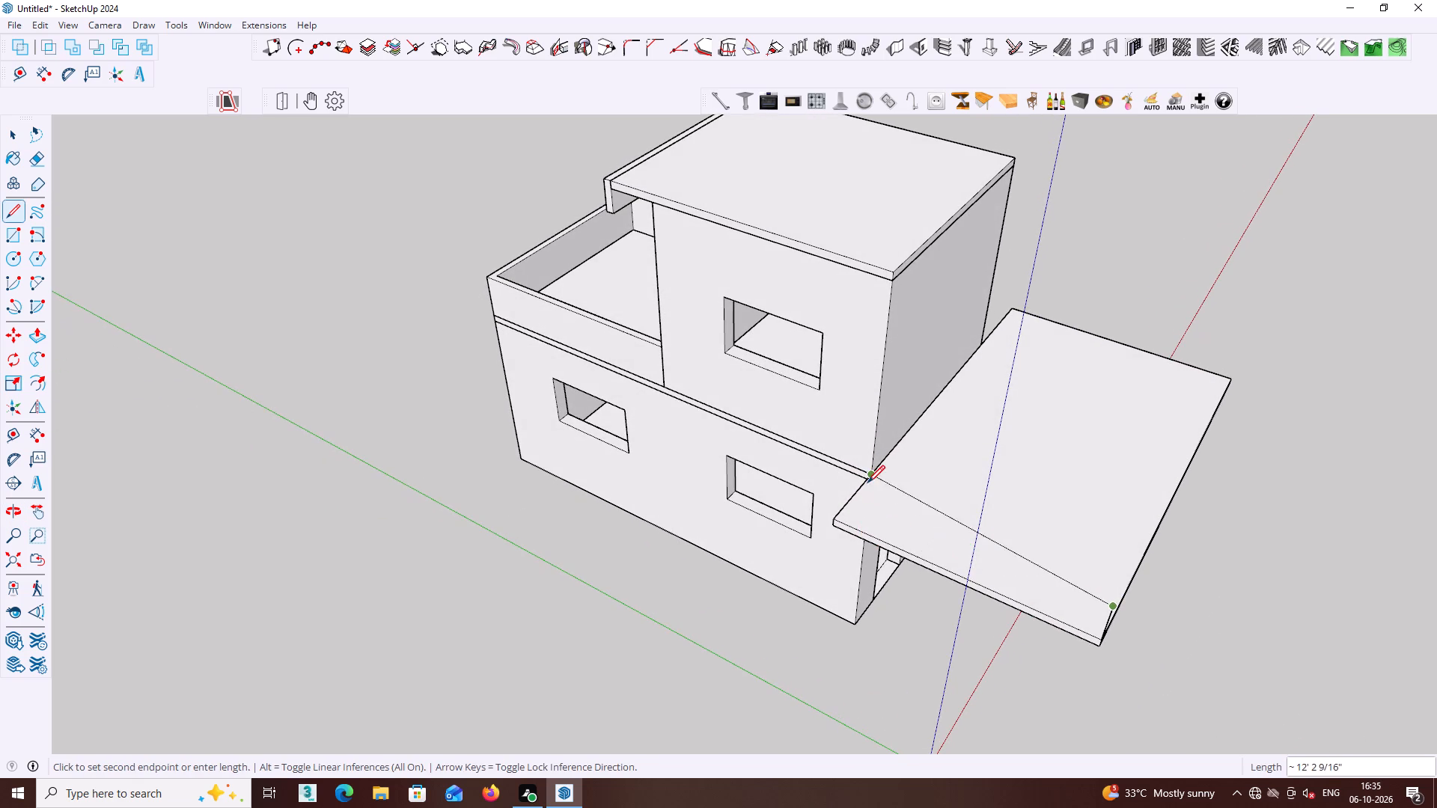
pyautogui.press('Left')
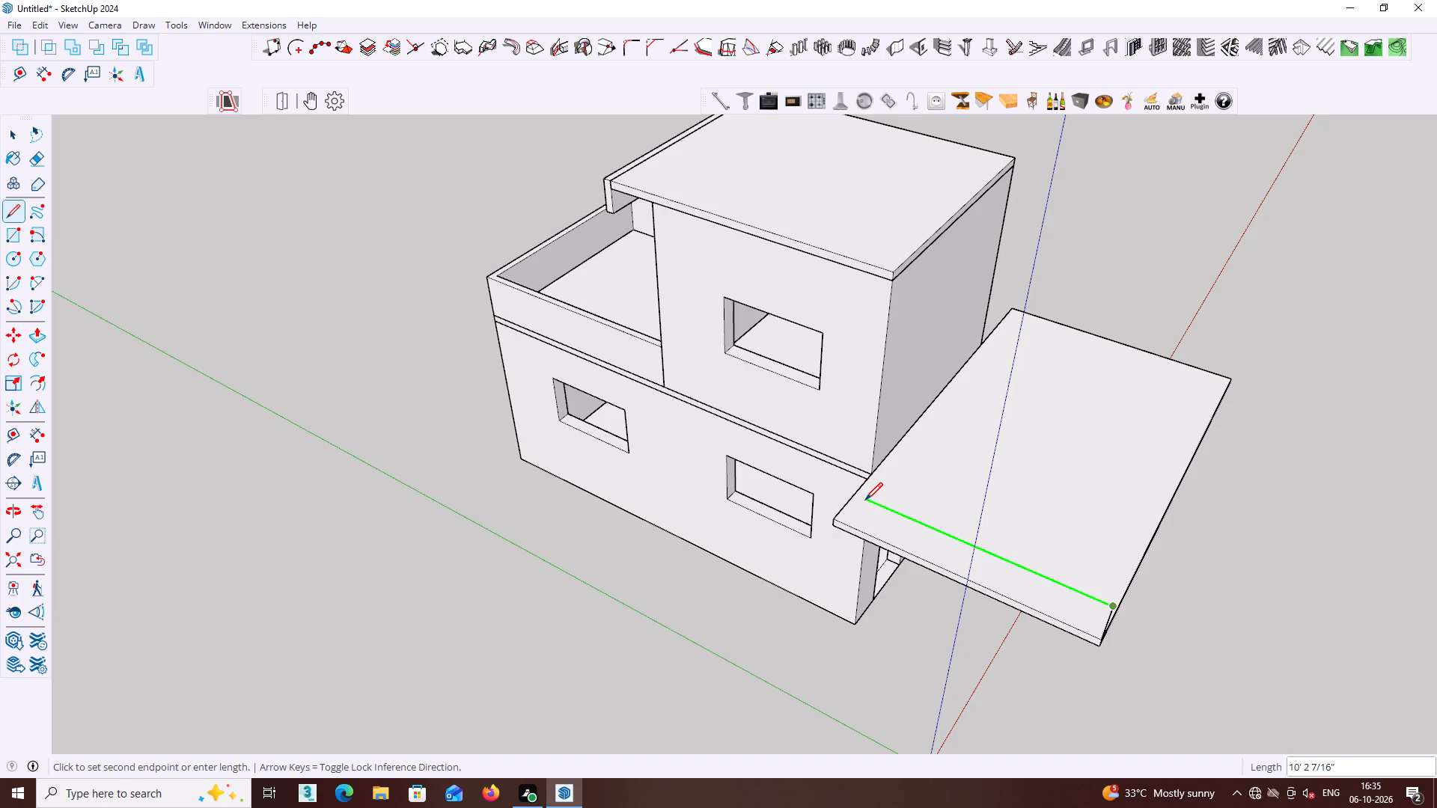
pyautogui.click(873, 506)
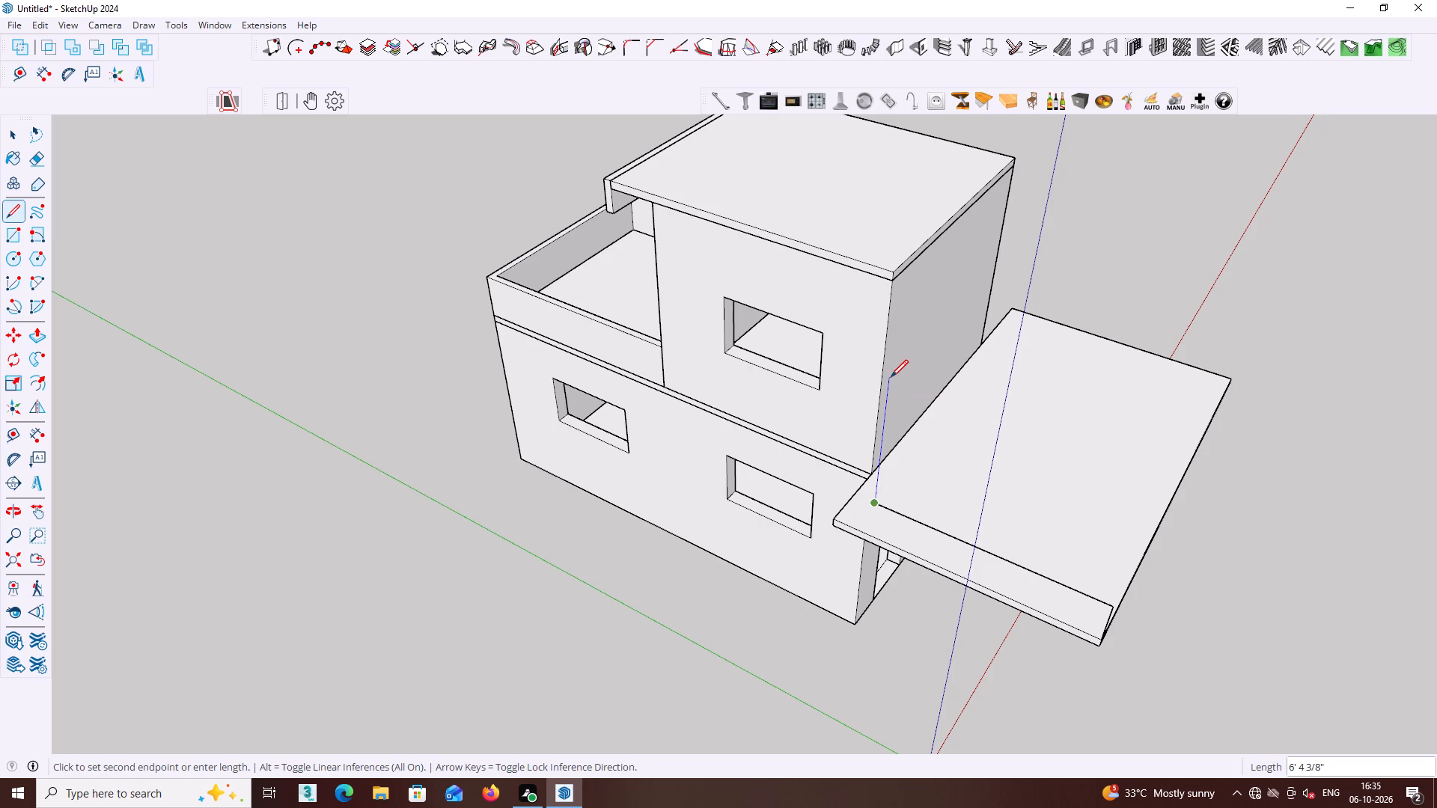
# Draw a vertical line about 6' 11 7/16" up from the house-side end of the horizontal line.
pyautogui.moveTo(891, 379); pyautogui.dragTo(787, 316, button='middle')
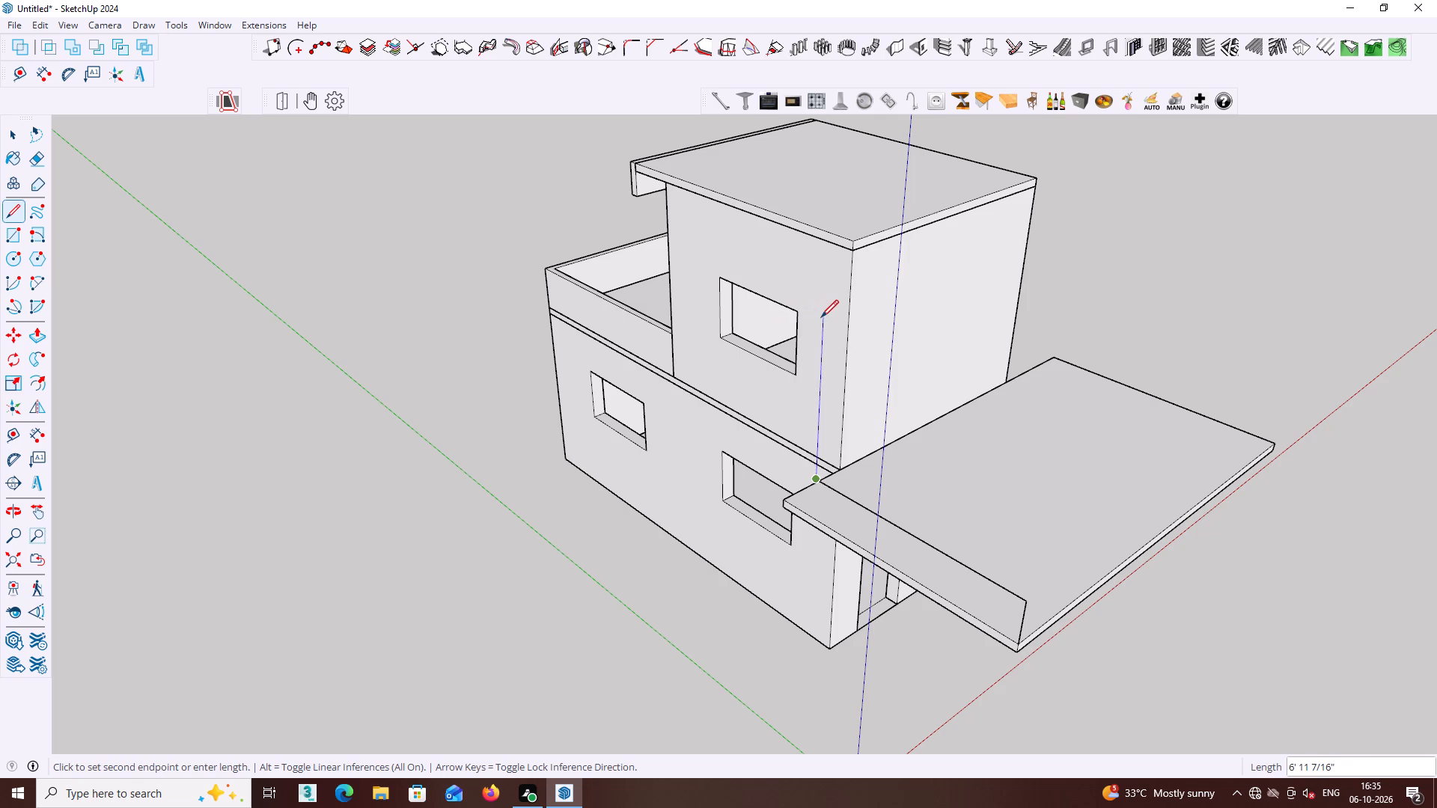
pyautogui.click(821, 317)
pyautogui.press('space')
# Draw an 11' 6 15/16" line along the canopy's door-side top edge, from the outer corner to the house-side corner.
pyautogui.moveTo(862, 426); pyautogui.dragTo(1024, 411, button='middle')
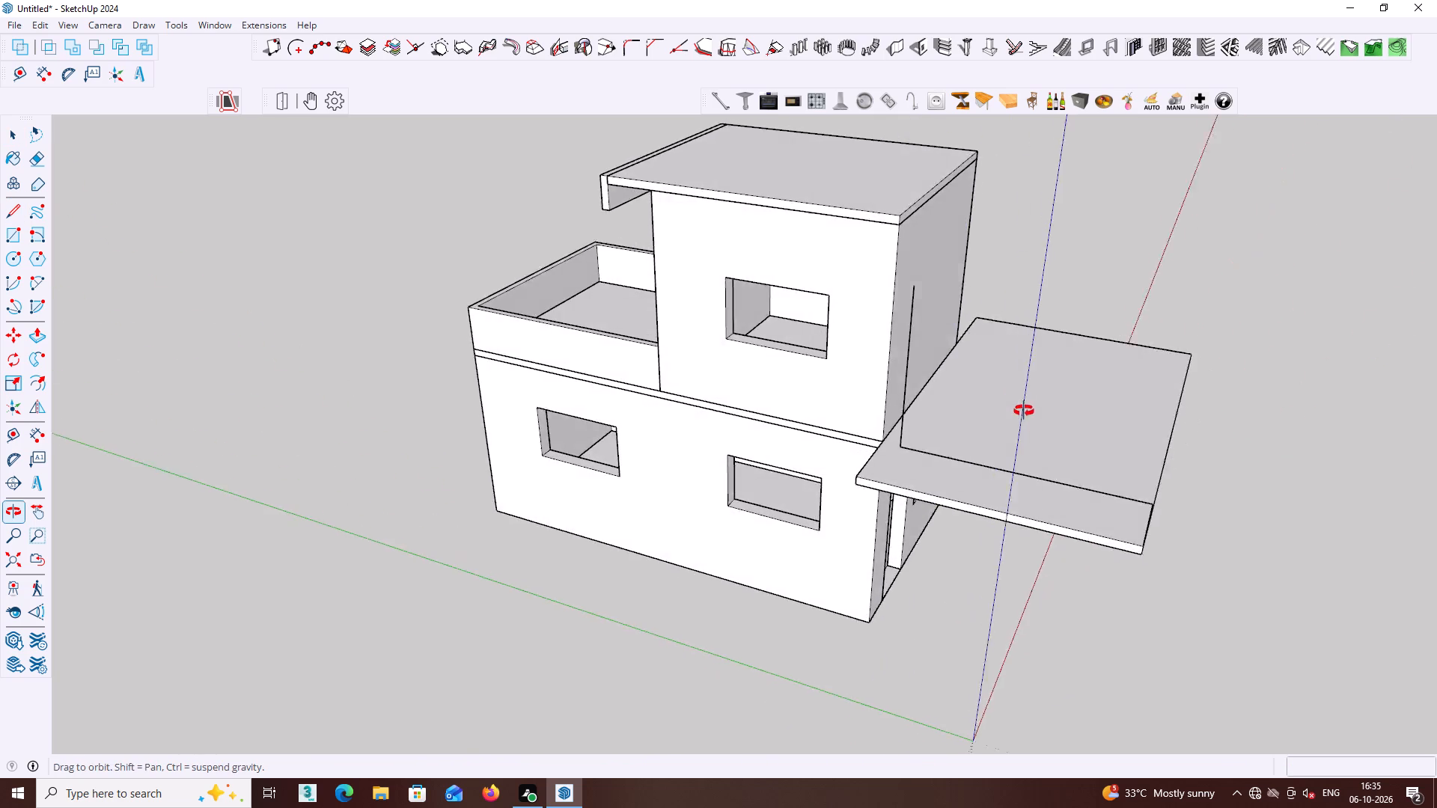
pyautogui.moveTo(1024, 411); pyautogui.dragTo(1128, 412, button='middle')
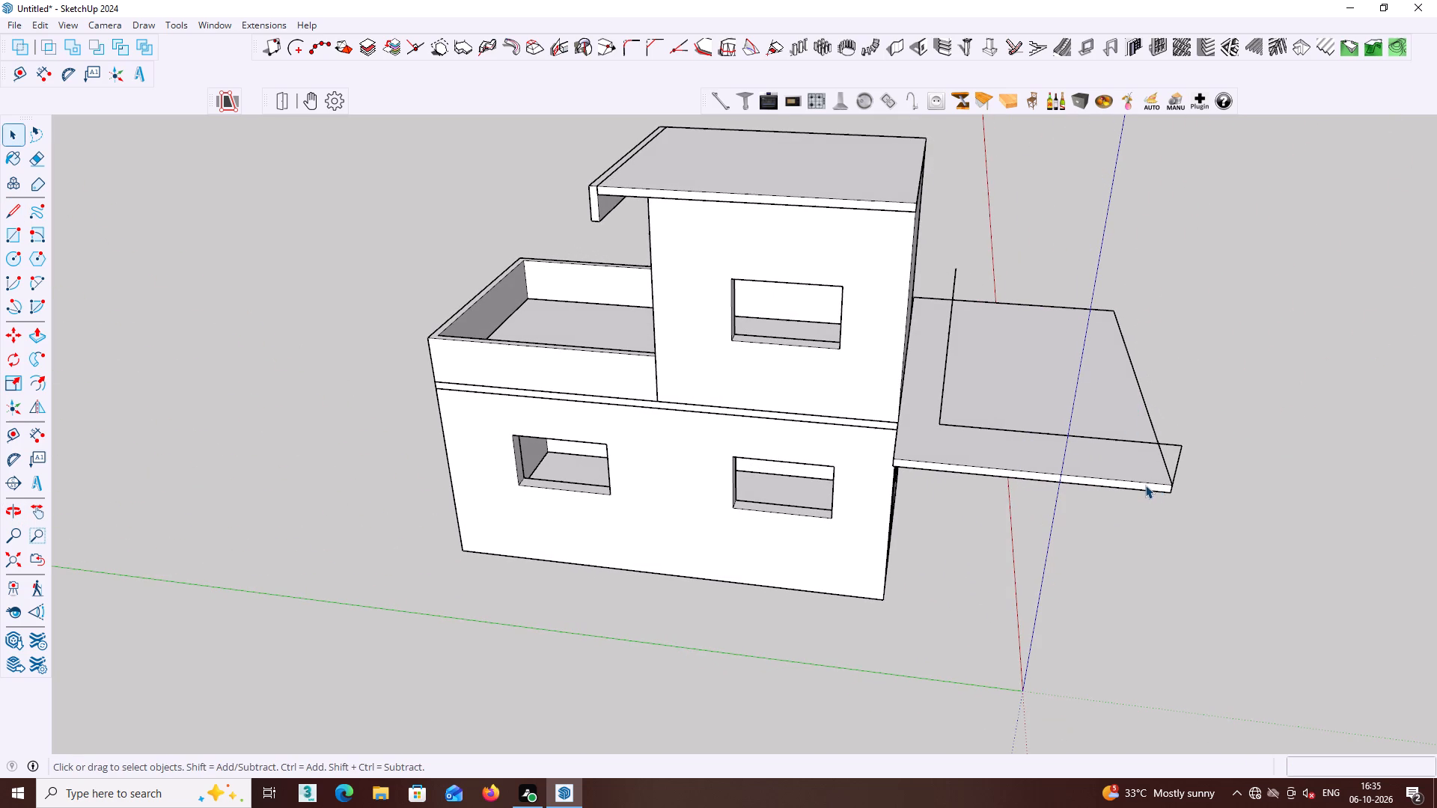
pyautogui.moveTo(1141, 505); pyautogui.dragTo(1121, 509, button='middle')
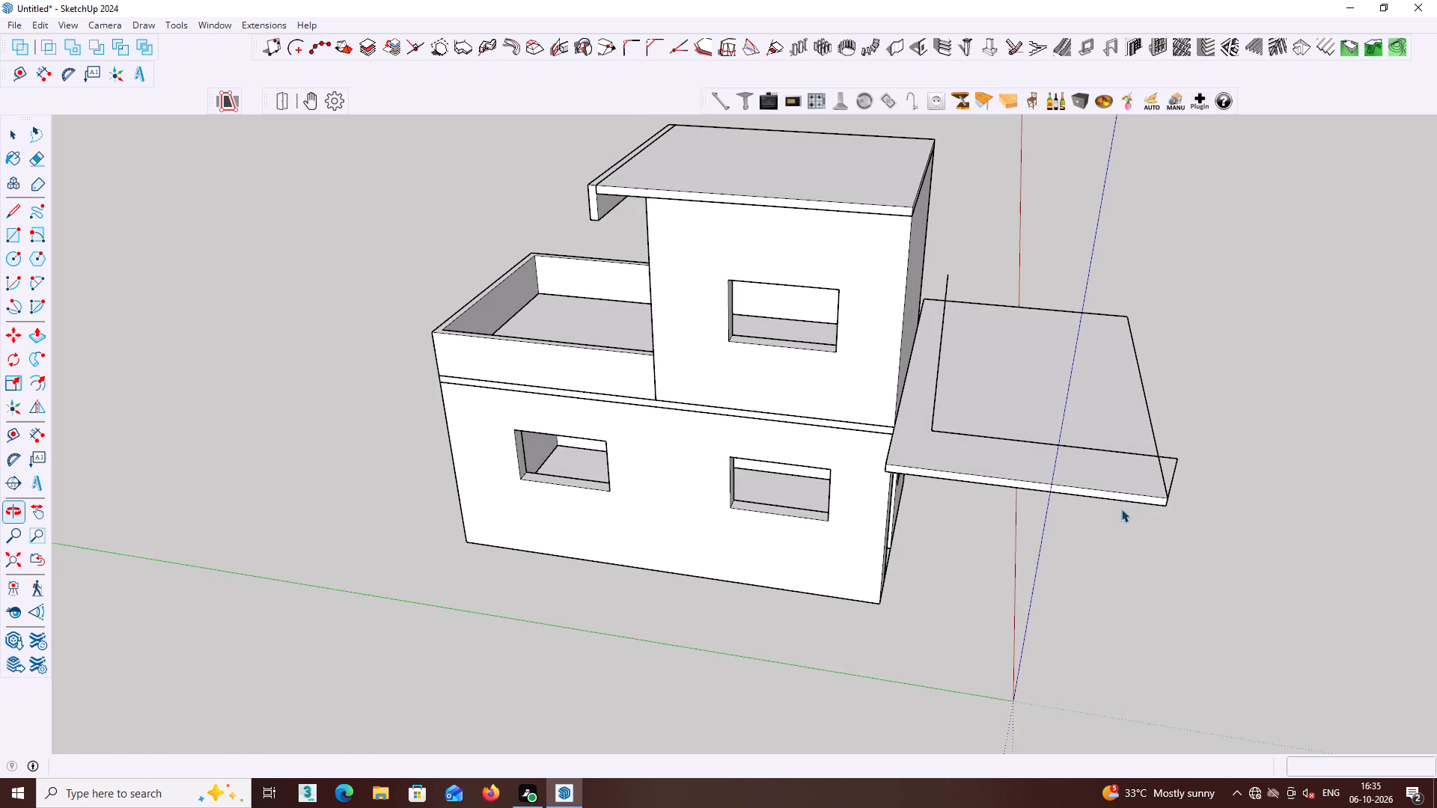
pyautogui.press('l')
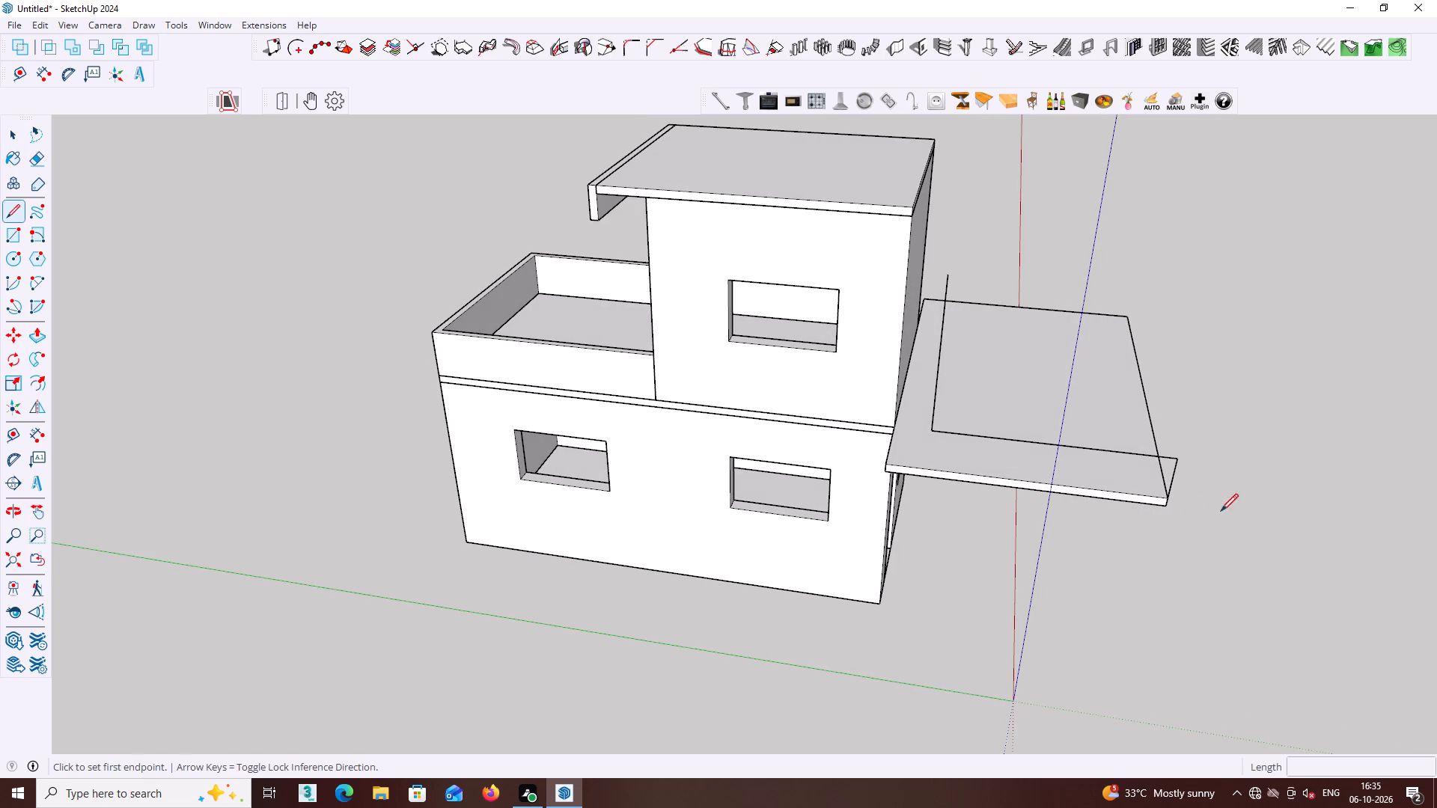
pyautogui.click(1167, 501)
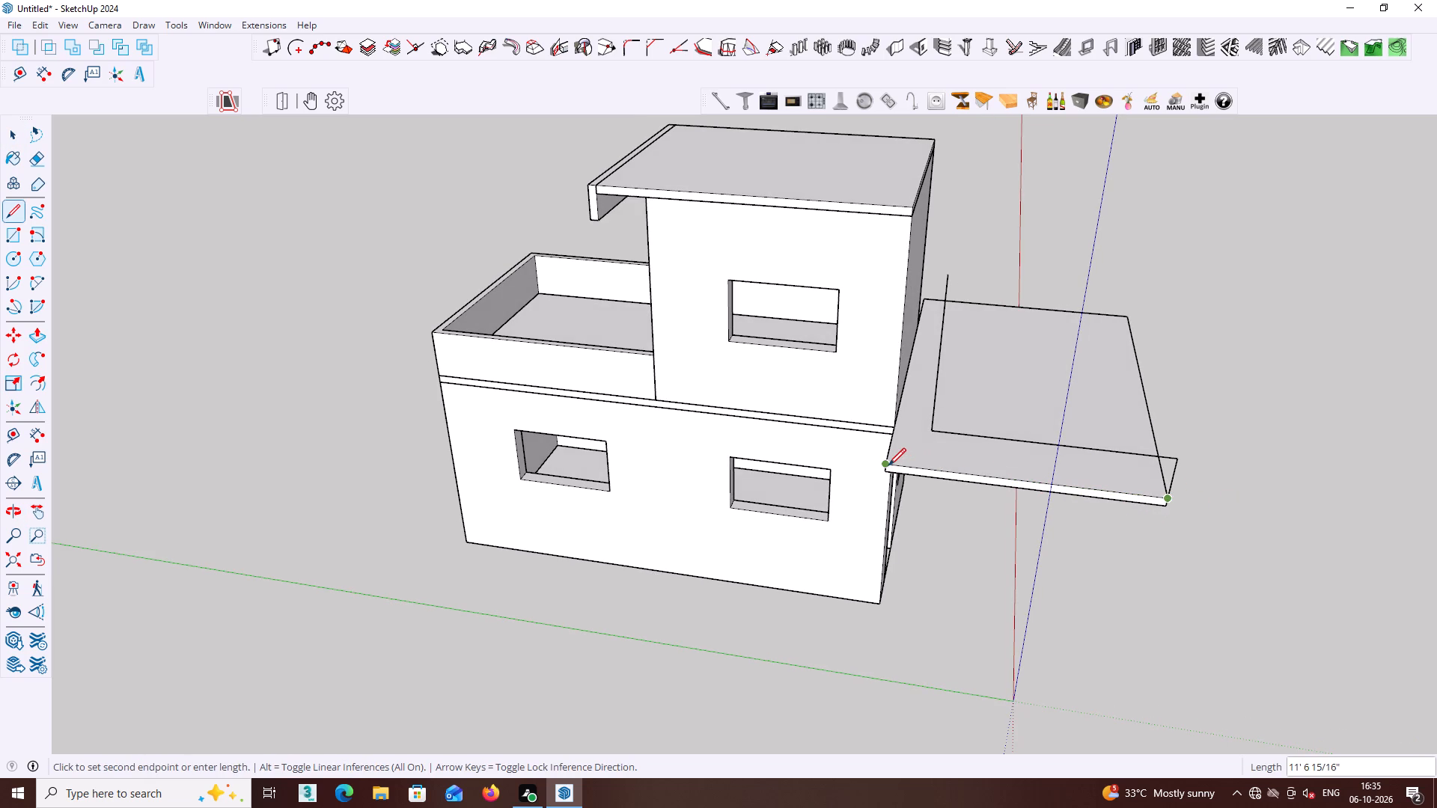
pyautogui.click(888, 465)
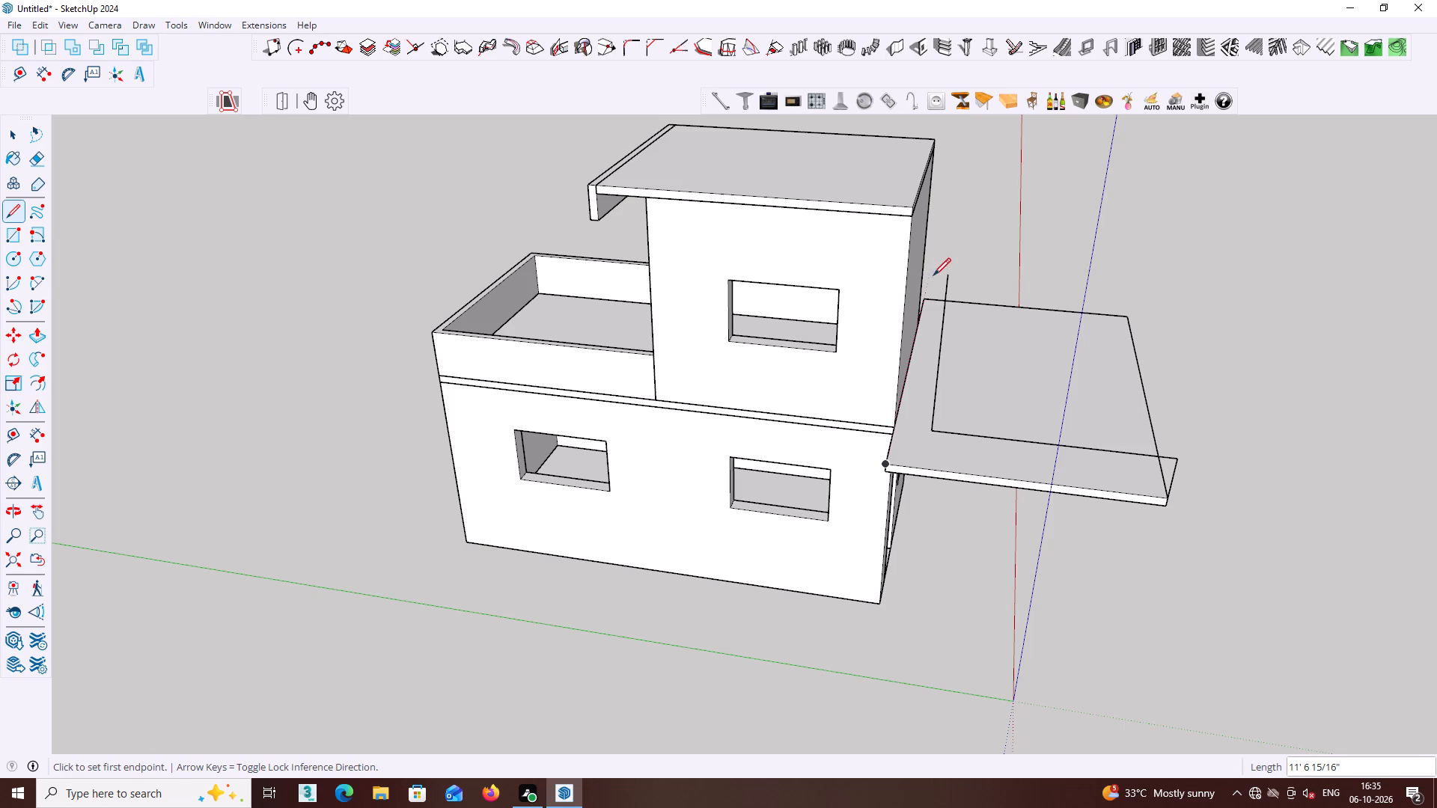
# Draw a vertical line about 8' 10 1/4" tall at the canopy's house-side corner, level with the inner vertical line's top end.
pyautogui.moveTo(828, 322); pyautogui.dragTo(710, 421, button='middle')
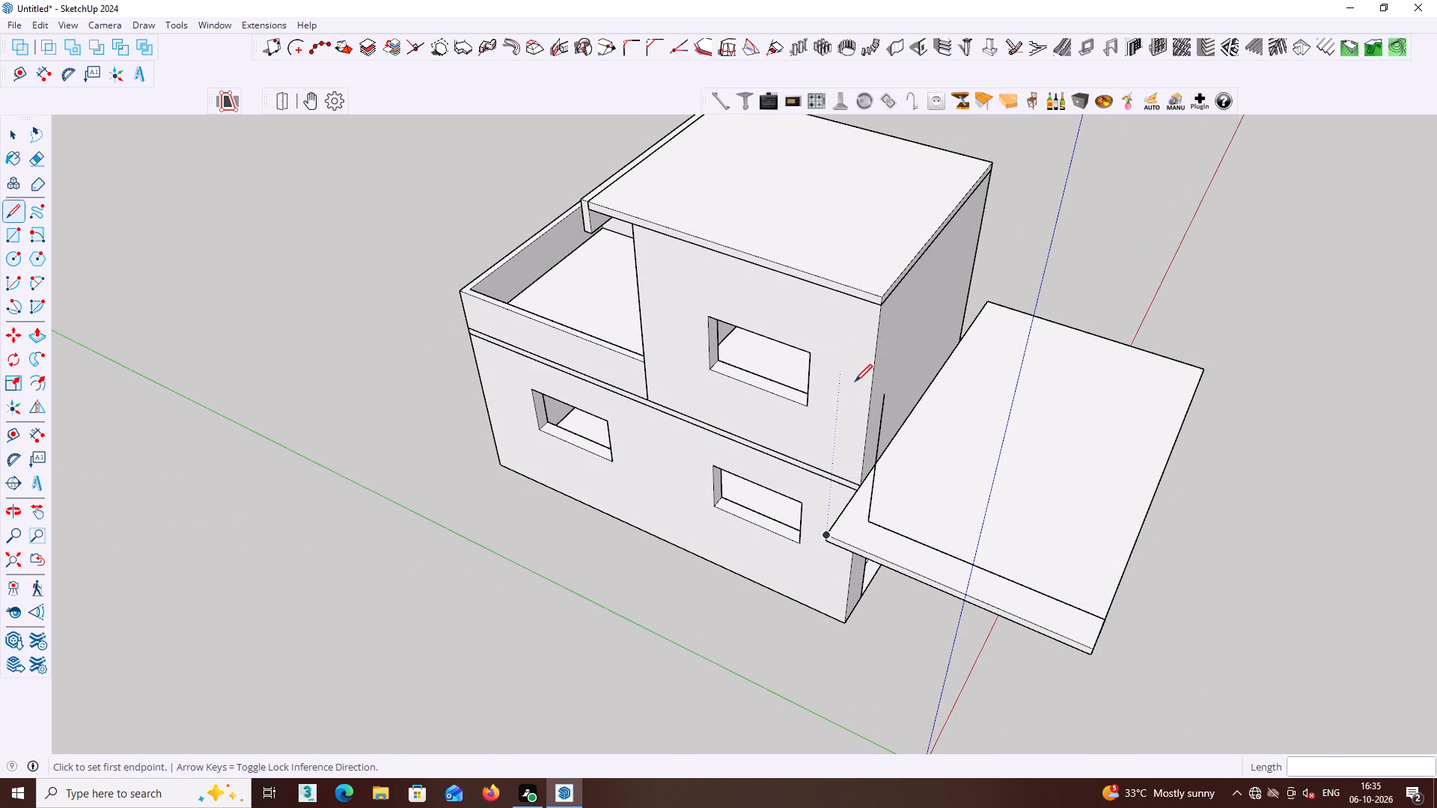
pyautogui.press('Up')
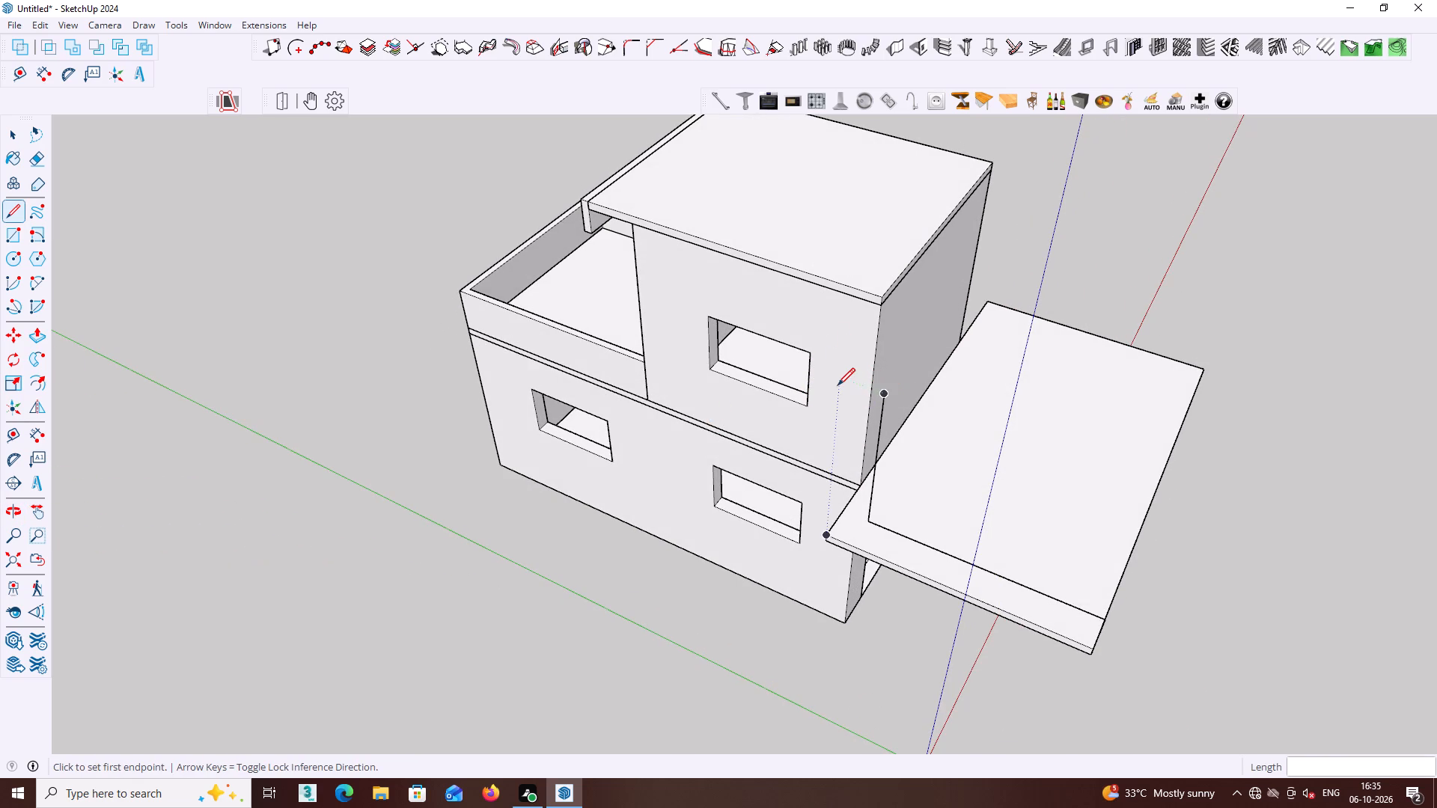
pyautogui.click(839, 385)
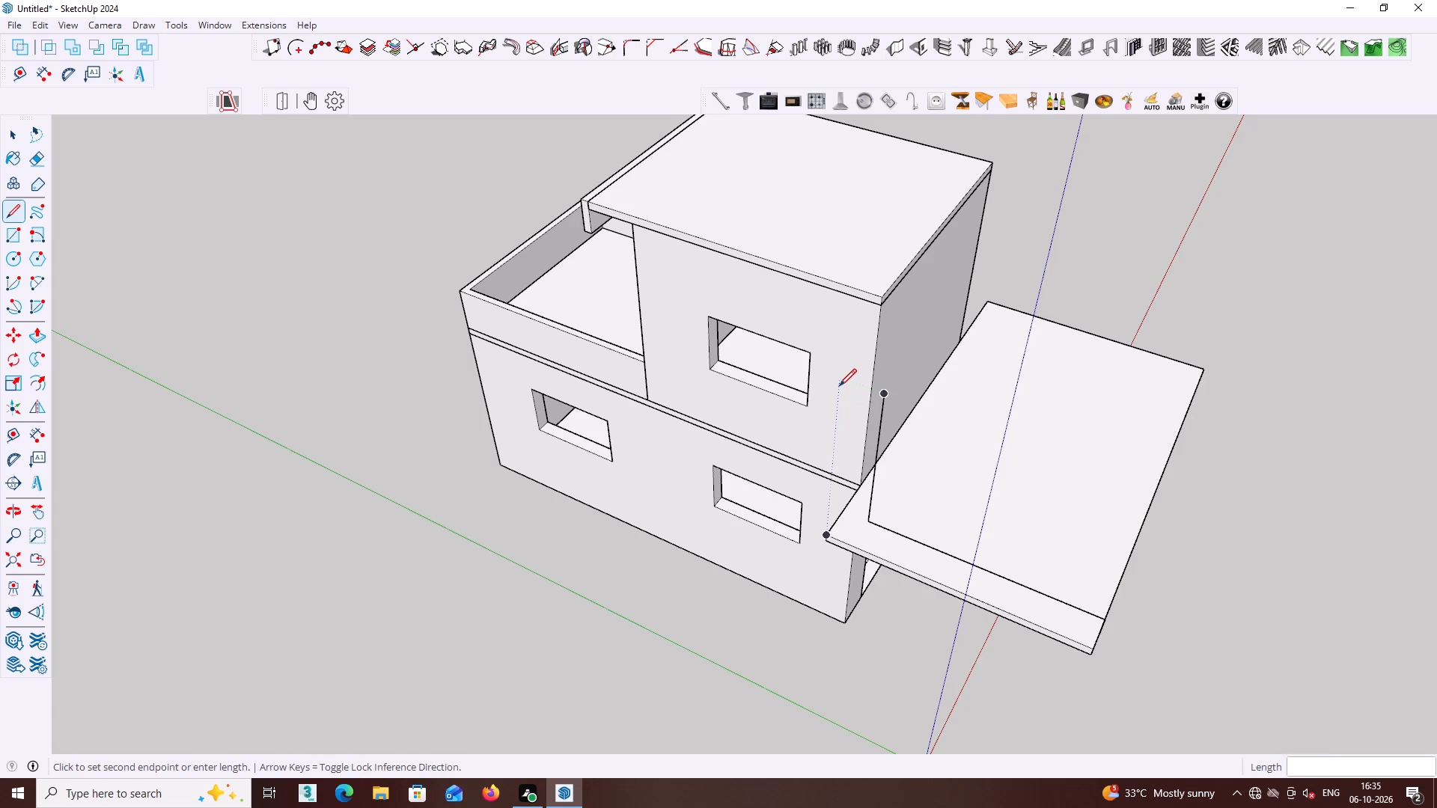
pyautogui.click(830, 530)
pyautogui.moveTo(830, 530); pyautogui.dragTo(1004, 420, button='middle')
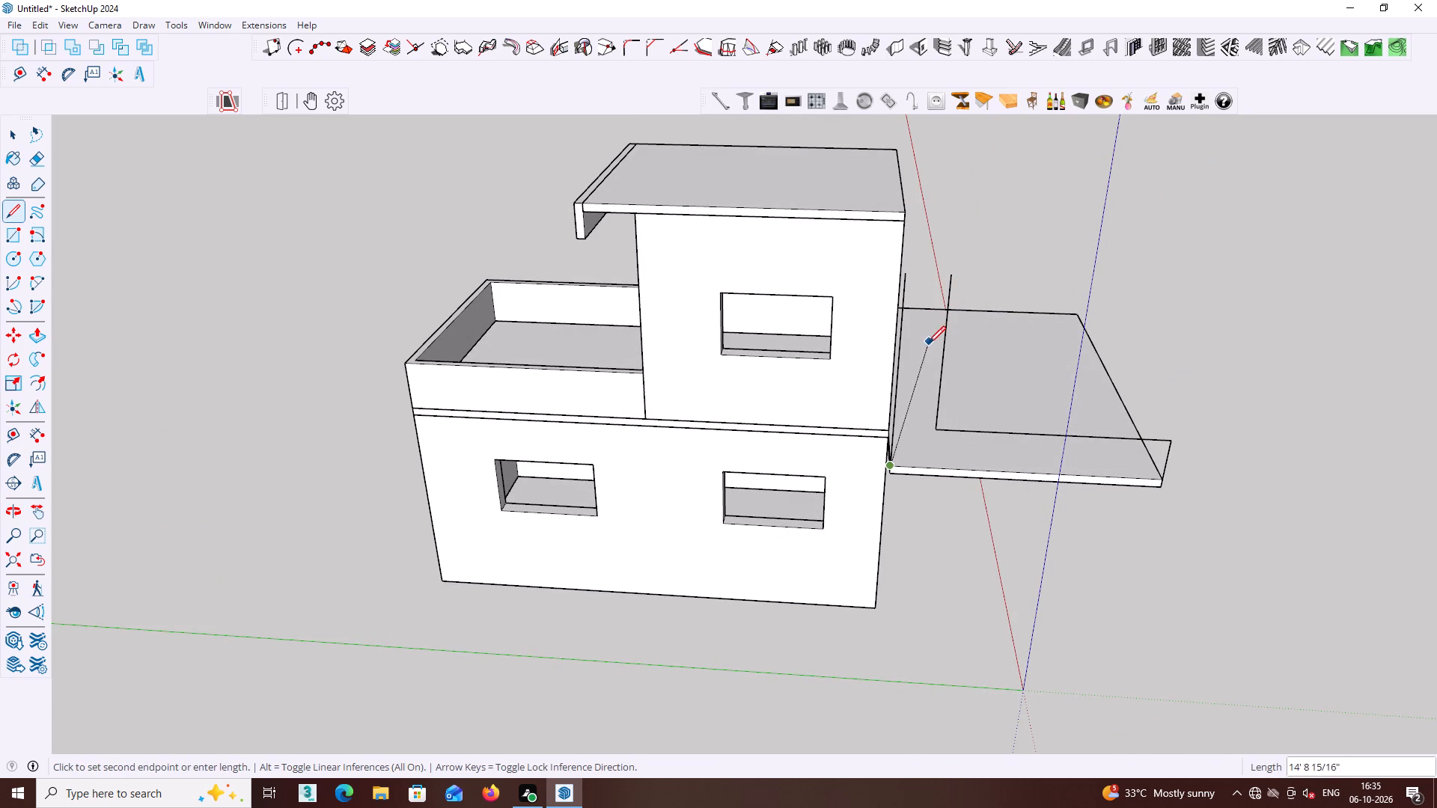
pyautogui.press('Escape')
# Extend the house-side vertical line about 1' 6 1/4" upward, level with the top corner of the upper roof slab.
pyautogui.moveTo(912, 541); pyautogui.dragTo(1185, 572, button='middle')
pyautogui.moveTo(998, 509); pyautogui.dragTo(965, 504, button='middle')
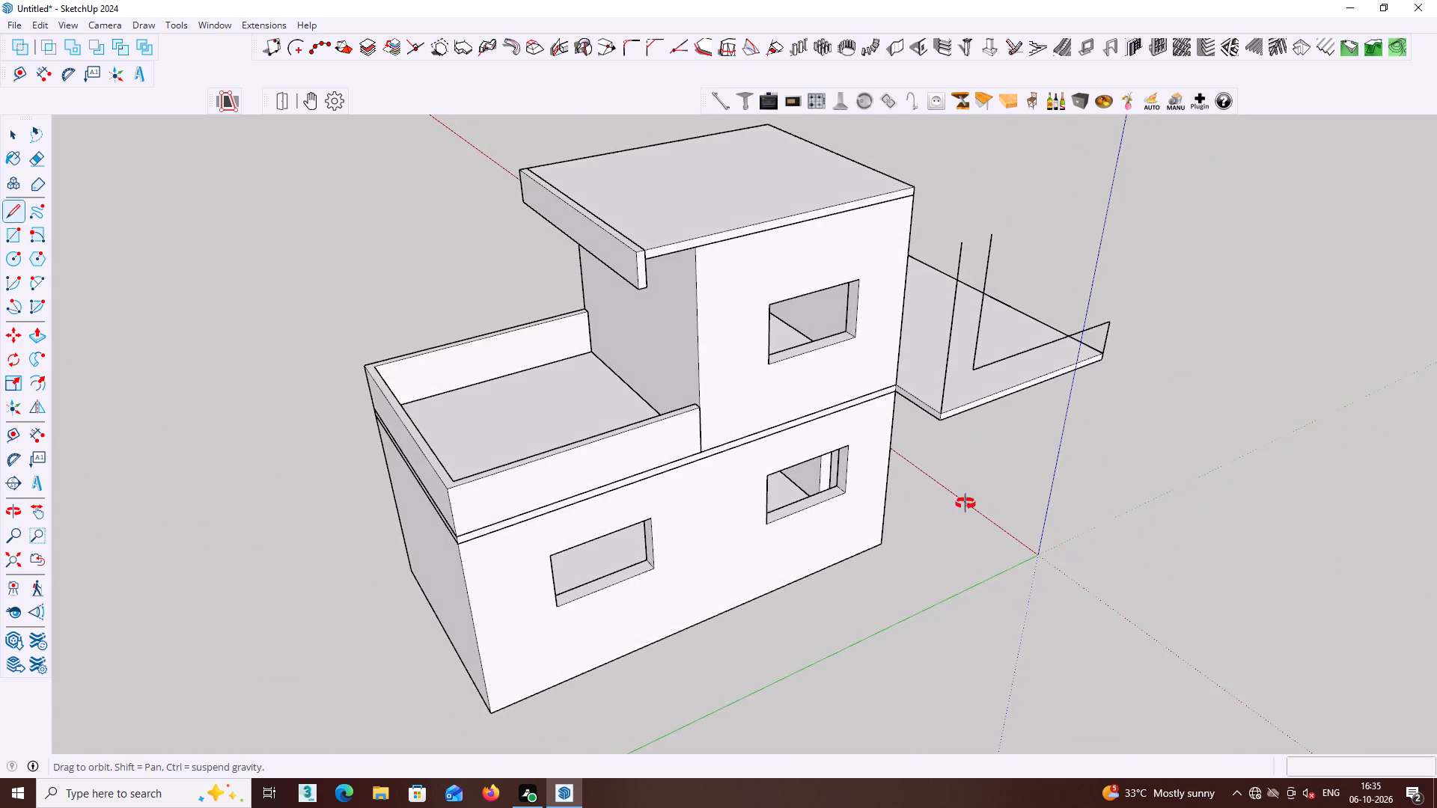
pyautogui.moveTo(965, 504); pyautogui.dragTo(929, 488, button='middle')
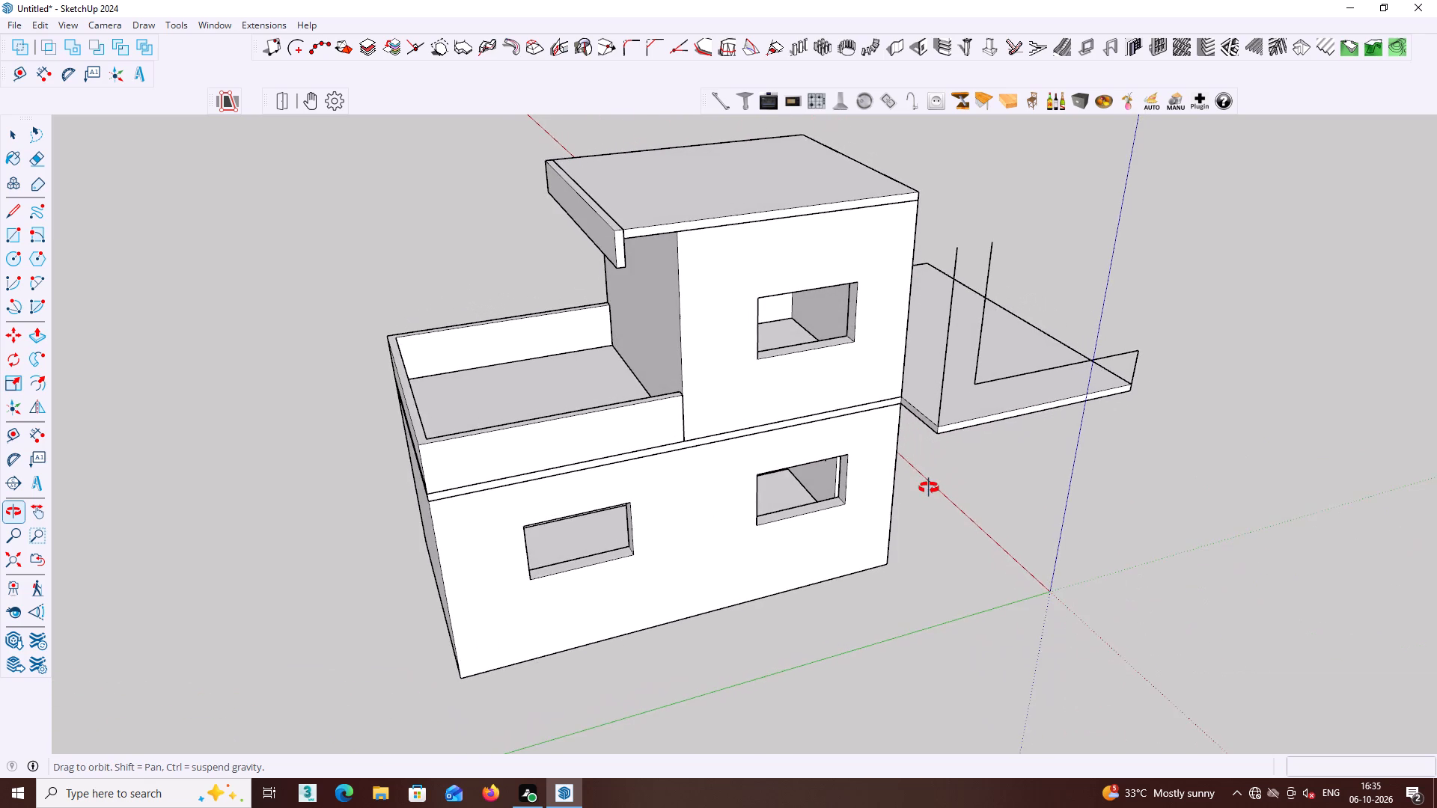
pyautogui.moveTo(929, 488); pyautogui.dragTo(1095, 483, button='middle')
pyautogui.moveTo(1001, 195); pyautogui.dragTo(906, 203, button='middle')
pyautogui.scroll(2, 995, 236)
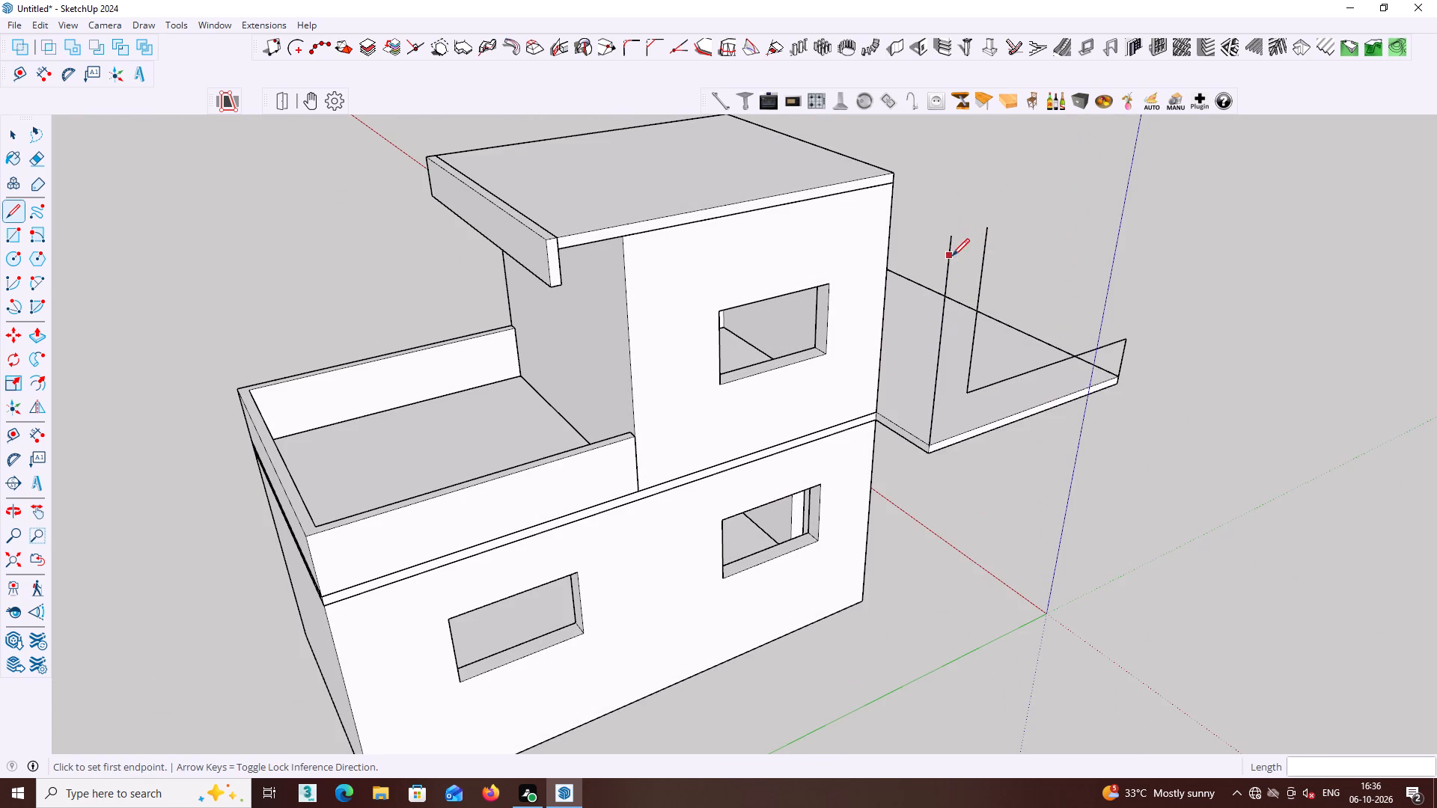
pyautogui.click(951, 235)
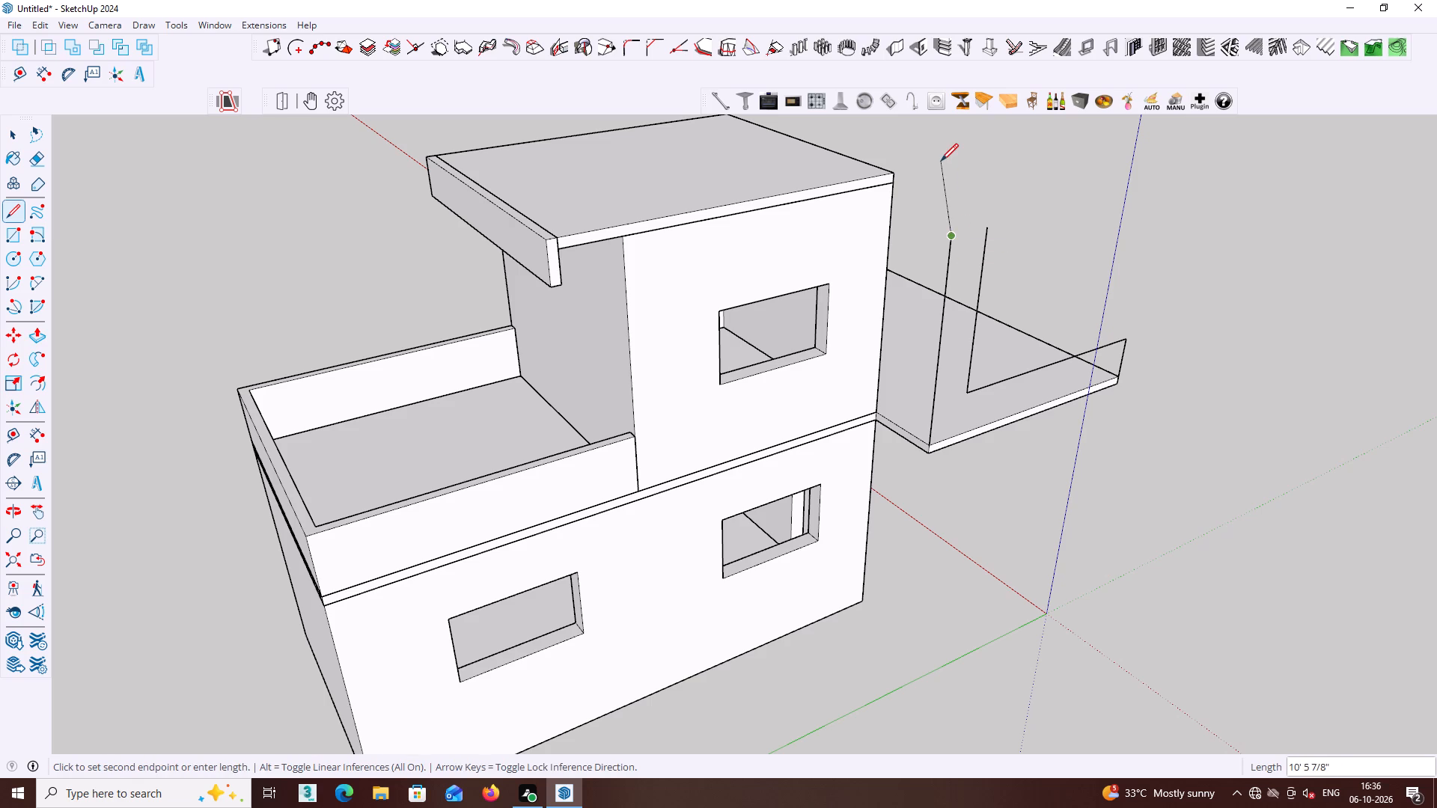
pyautogui.press('Up')
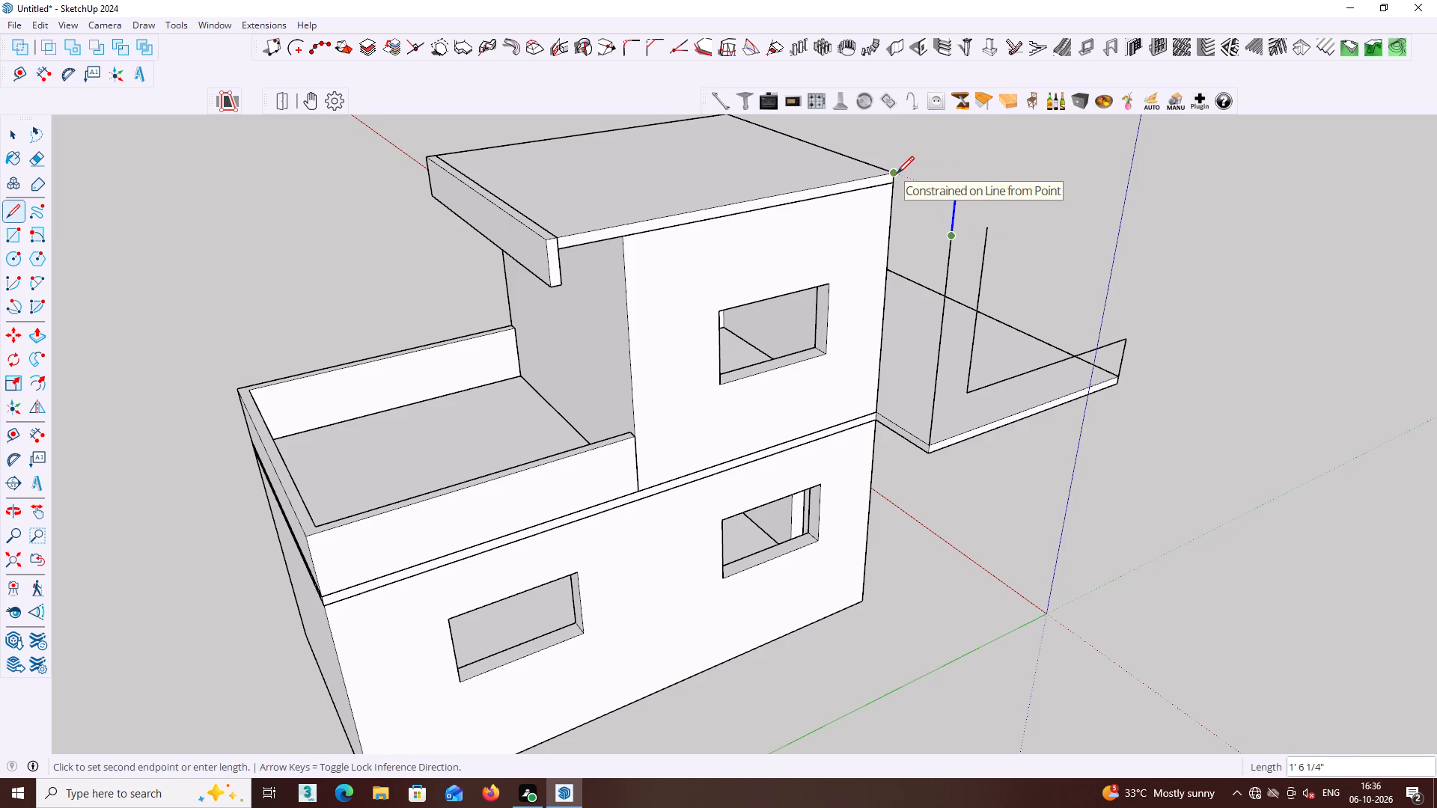
pyautogui.click(897, 174)
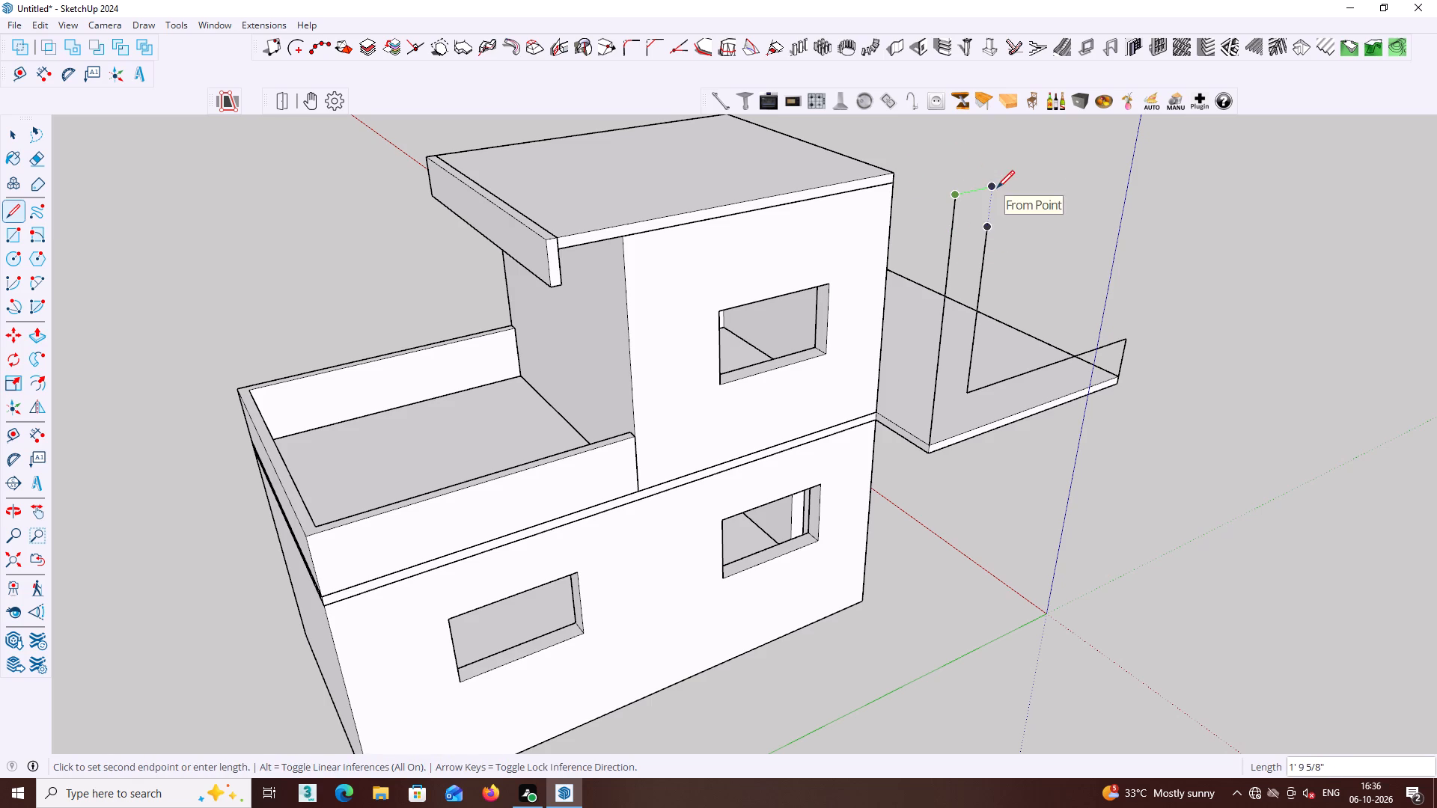
# Draw a horizontal line from the extended vertical line's top end toward the canopy's outer side, parallel to the green axis.
pyautogui.moveTo(1037, 186); pyautogui.dragTo(1006, 191, button='middle')
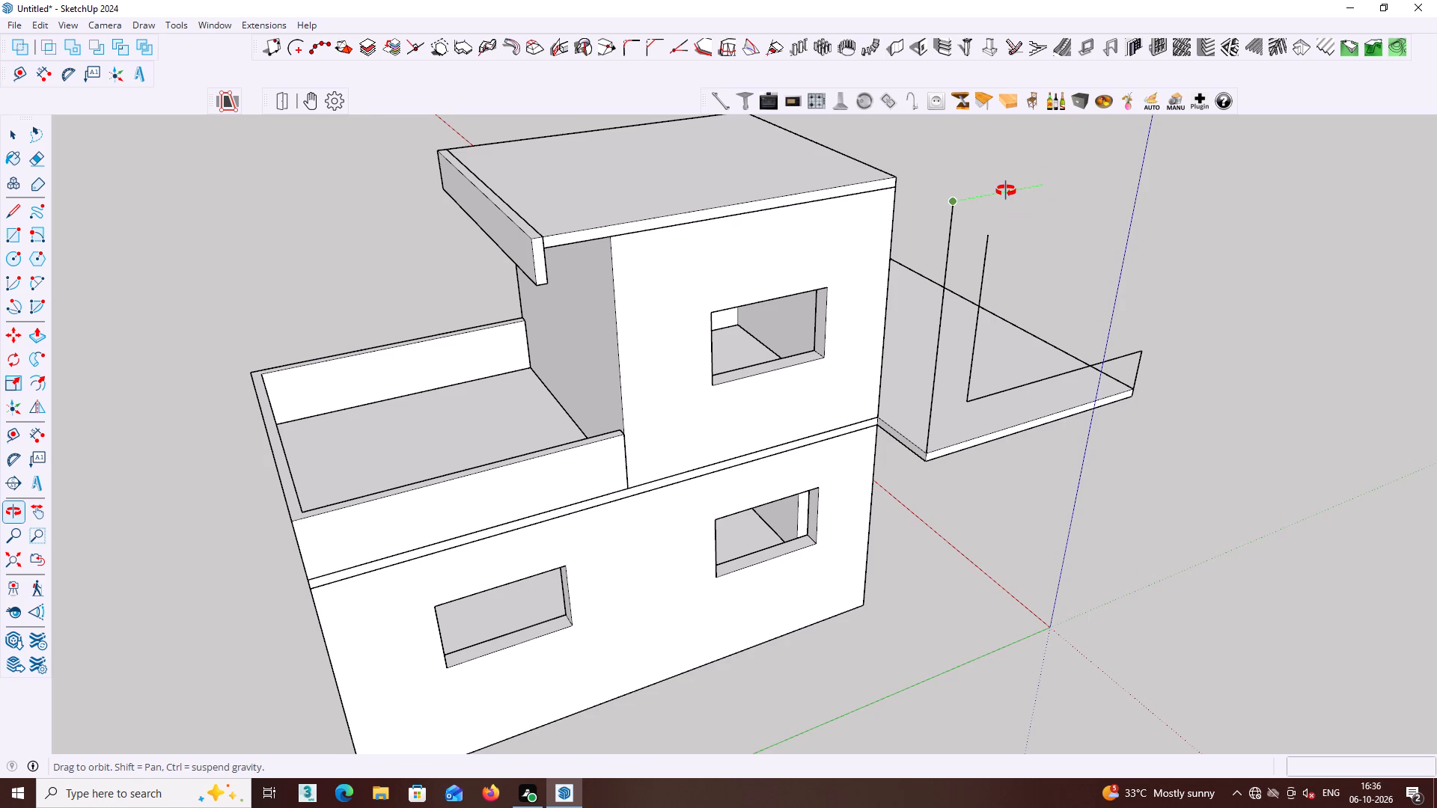
pyautogui.moveTo(1006, 191); pyautogui.dragTo(1001, 181, button='middle')
pyautogui.middleClick(1001, 181)
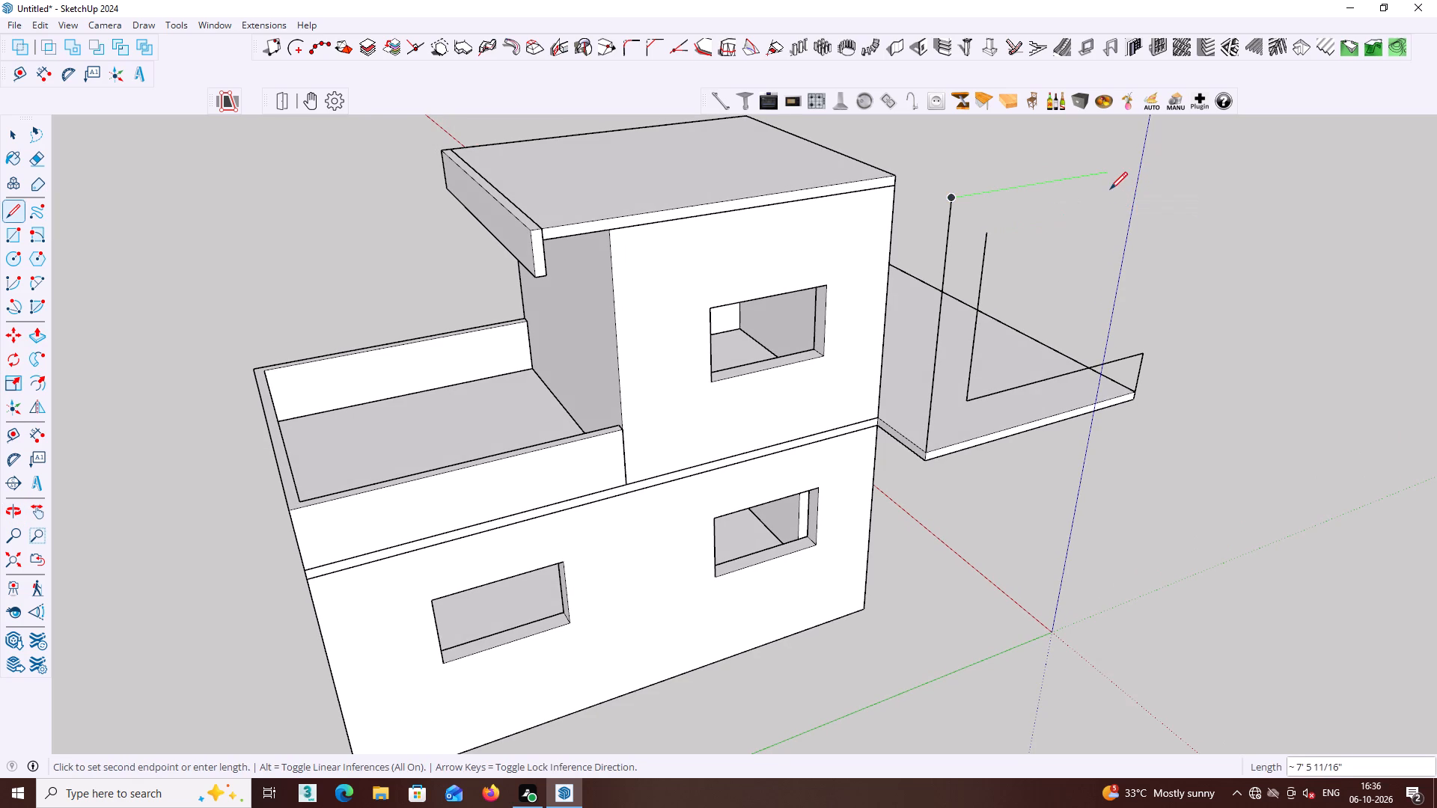
pyautogui.press('Left')
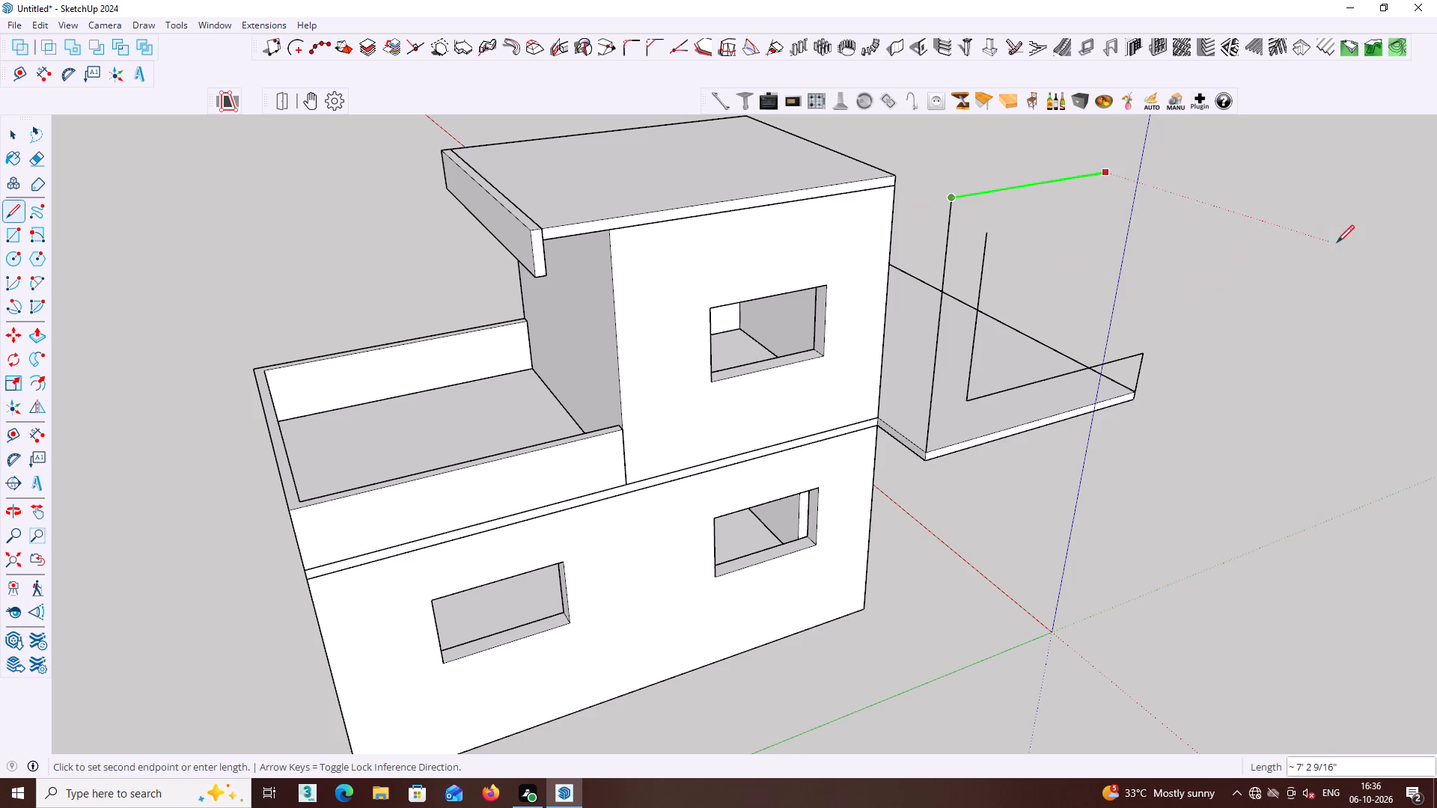
pyautogui.click(1384, 232)
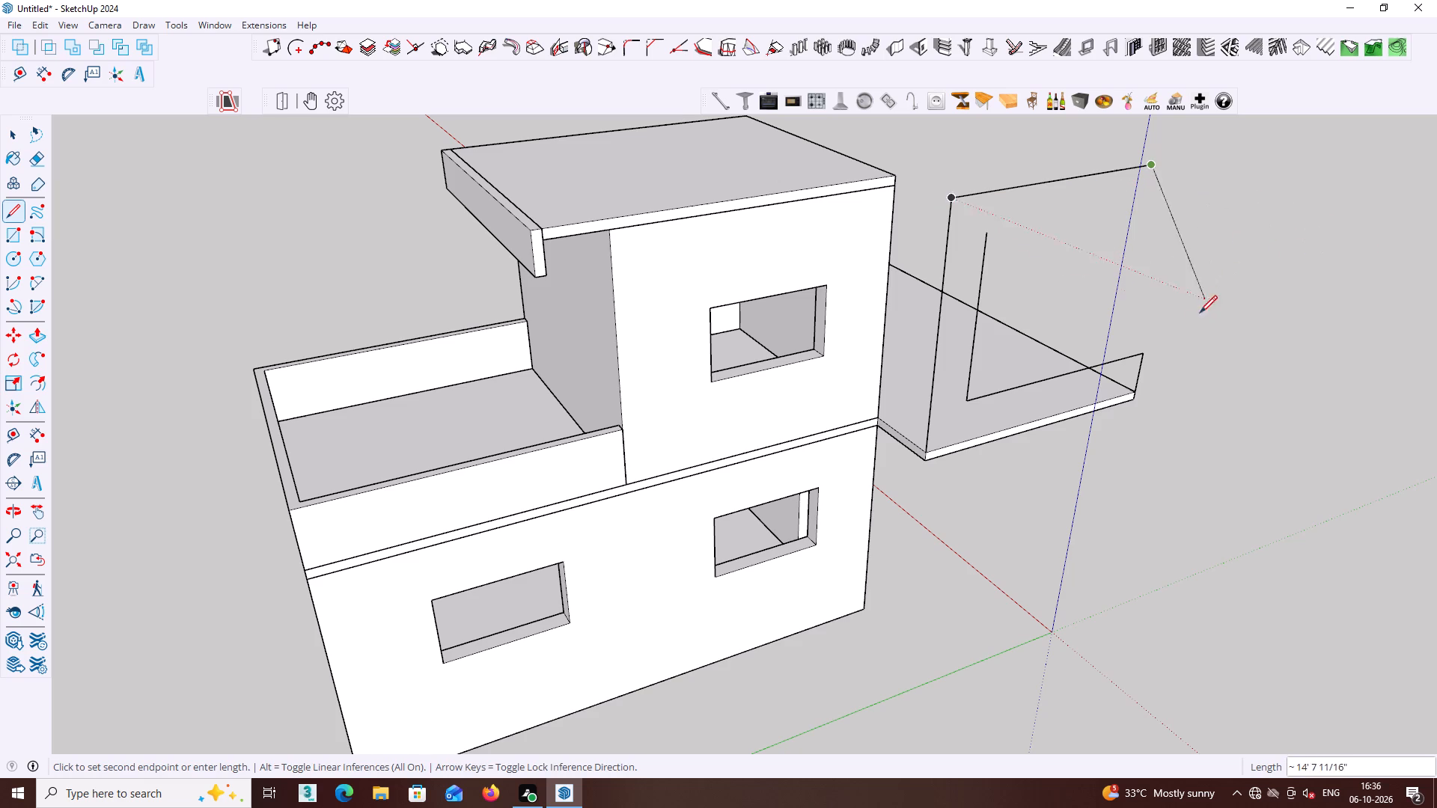
pyautogui.press('Escape')
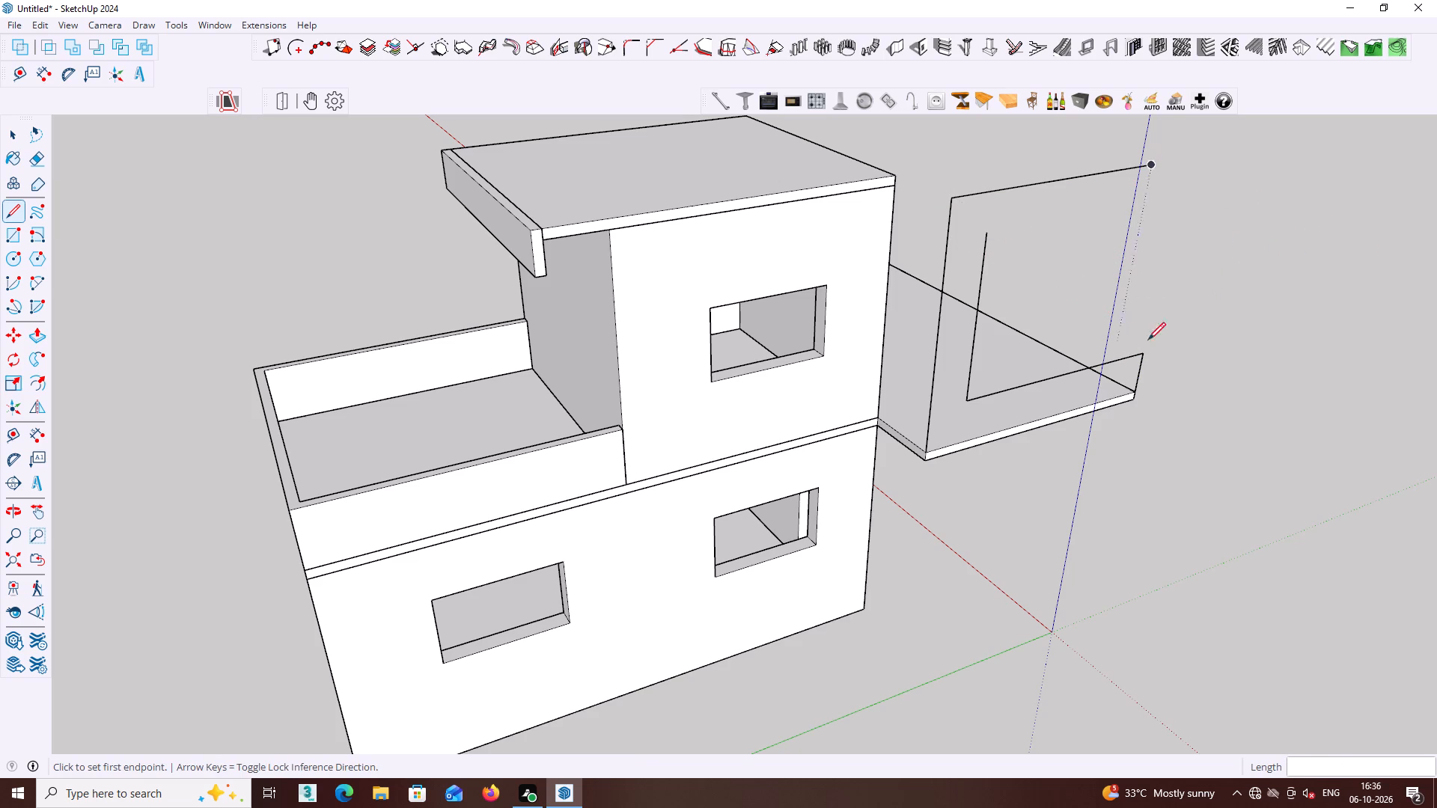
# Extend the outer vertical line about 8' 5 11/16" upward and join its top to the open end of the horizontal line.
pyautogui.click(1142, 353)
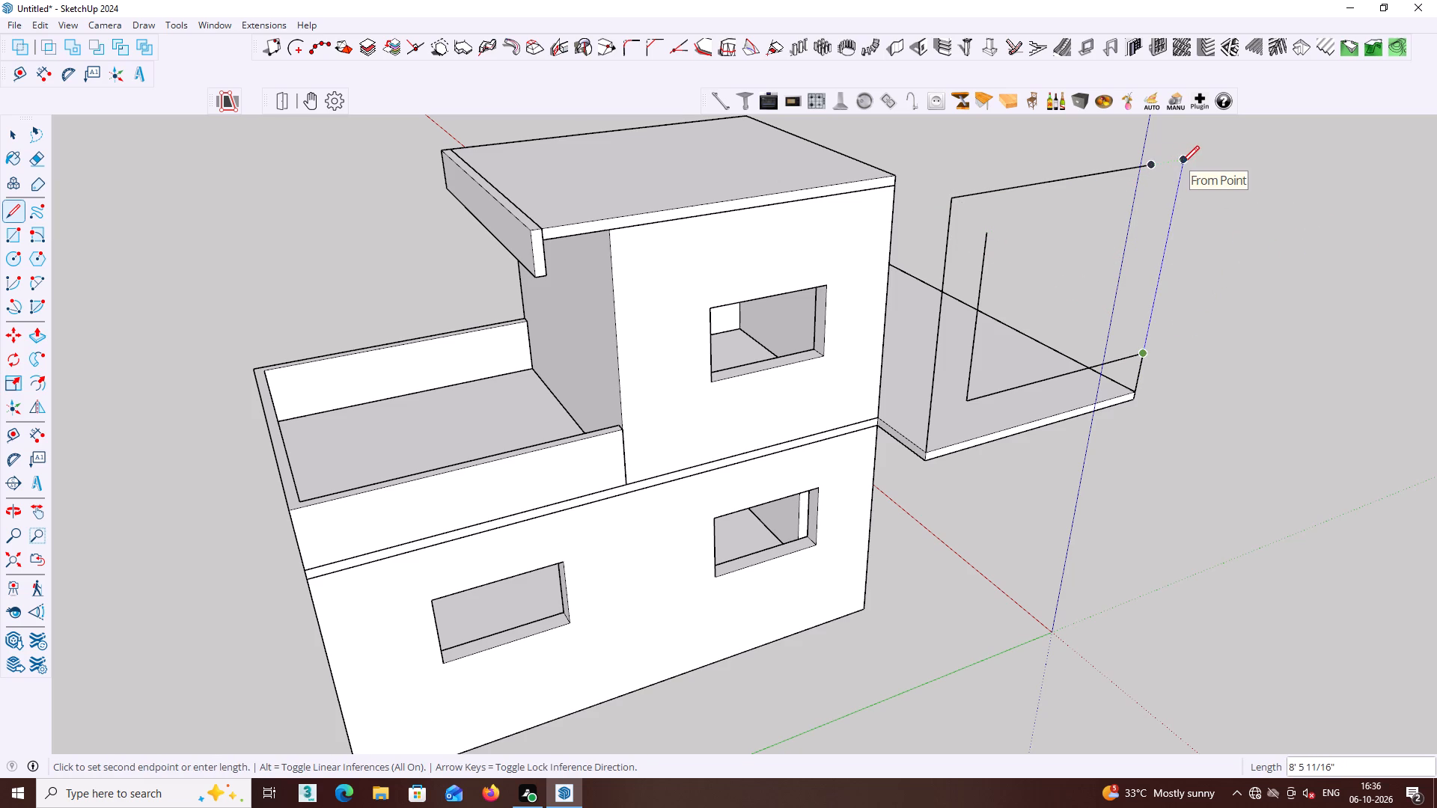
pyautogui.click(1182, 163)
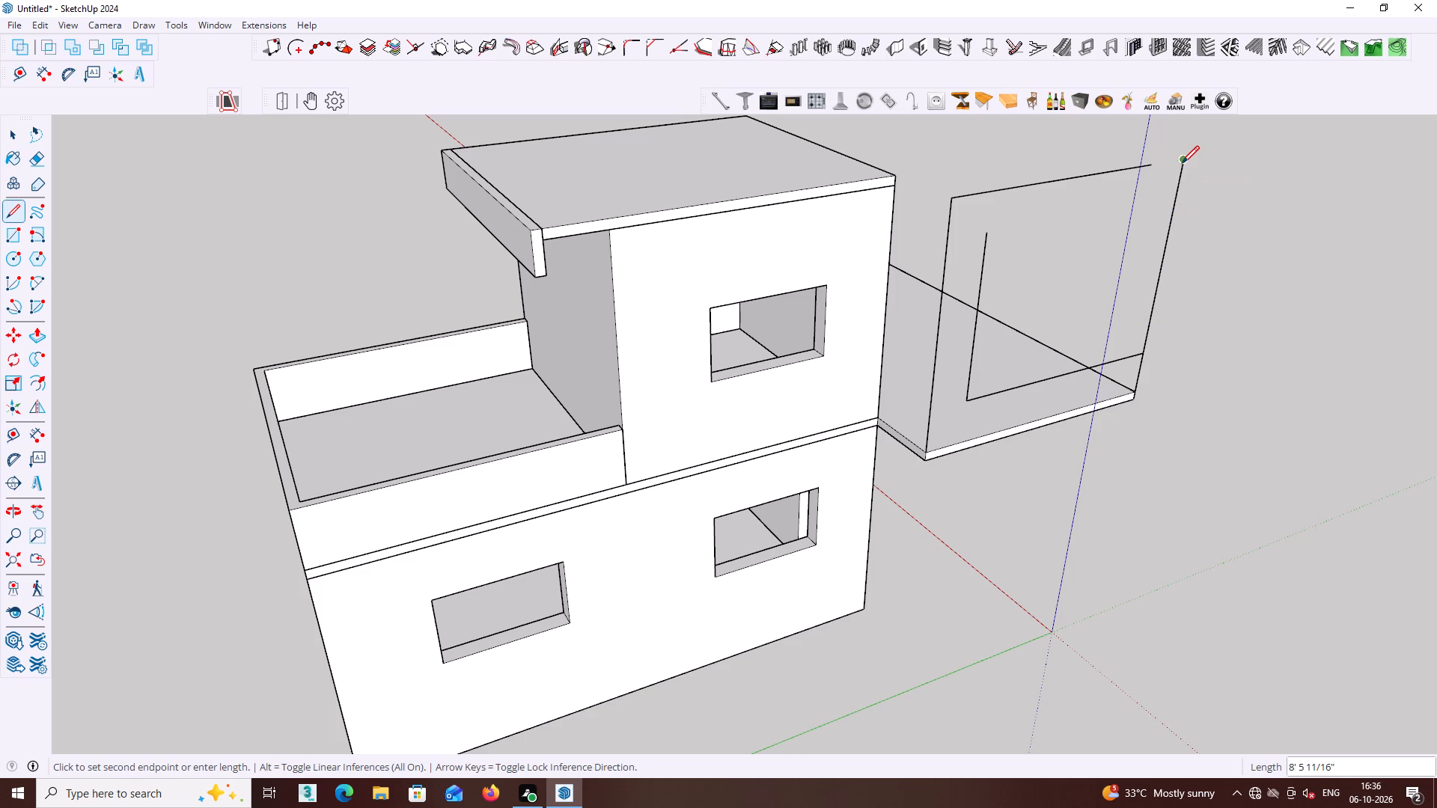
pyautogui.click(1155, 168)
pyautogui.press('space')
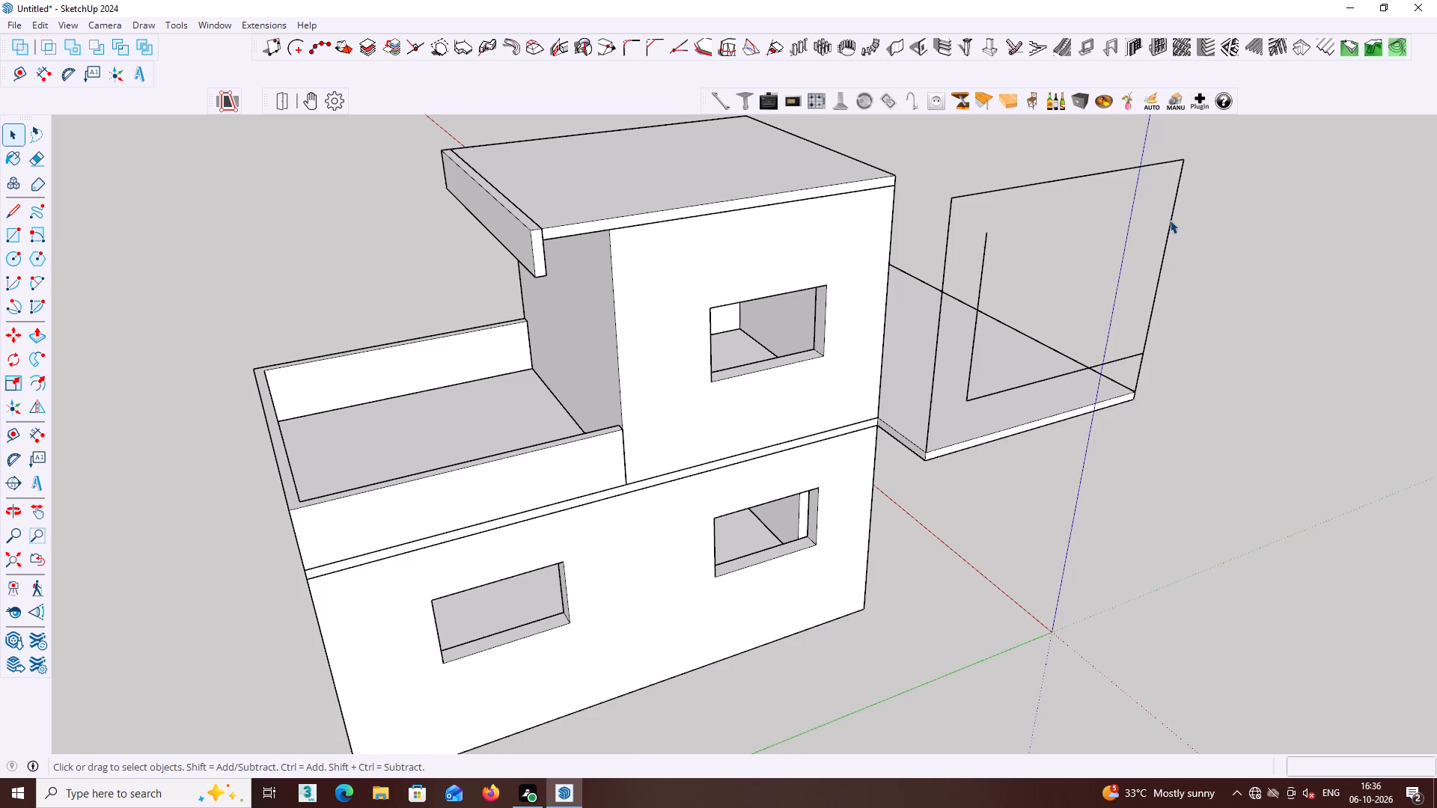
# Draw a line about 9' 9 5/16" long from the inner vertical line to the outer vertical line, parallel to the green axis.
pyautogui.scroll(-2, 1168, 231)
pyautogui.middleClick(1109, 184)
pyautogui.moveTo(1043, 237); pyautogui.dragTo(1035, 236, button='middle')
pyautogui.press('l')
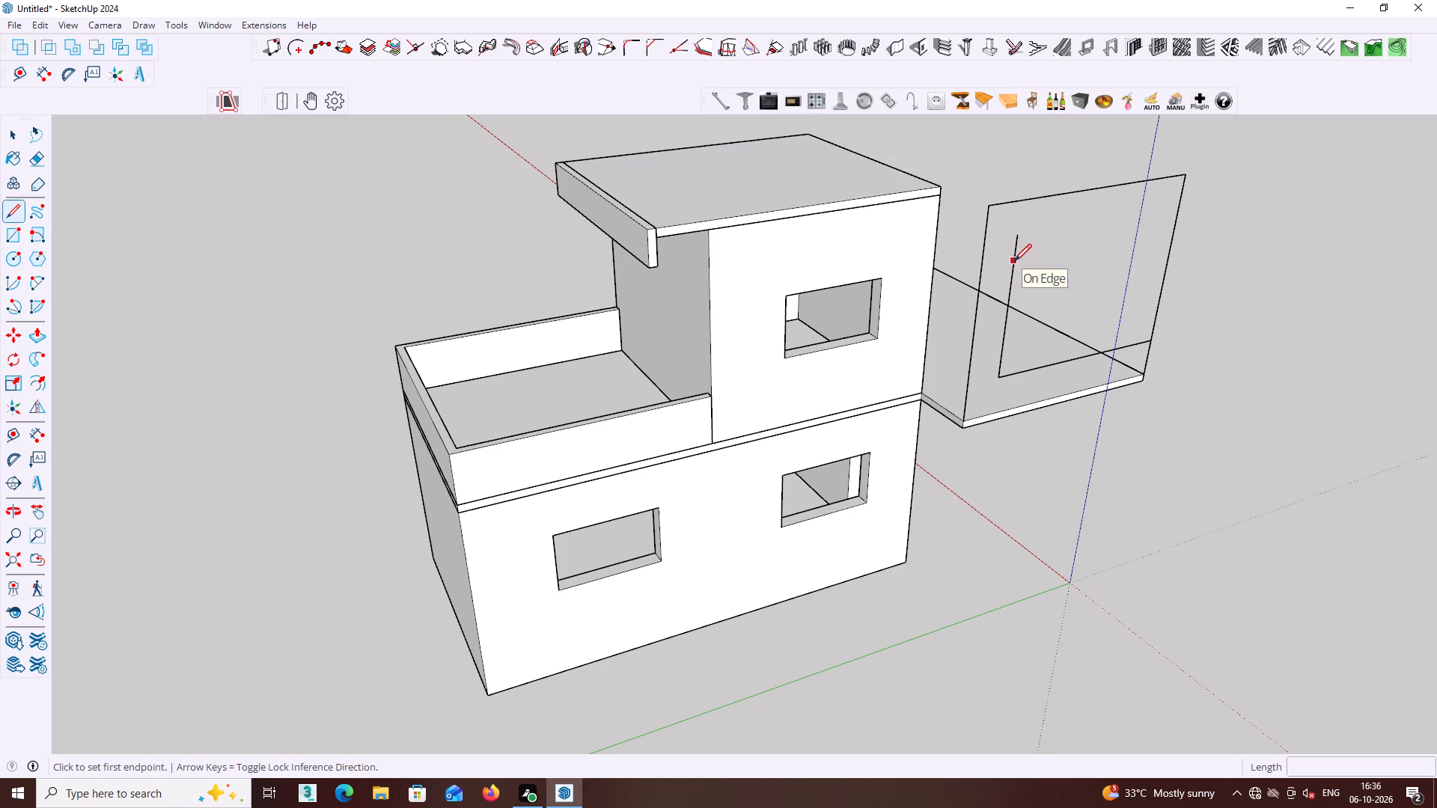
pyautogui.click(1014, 261)
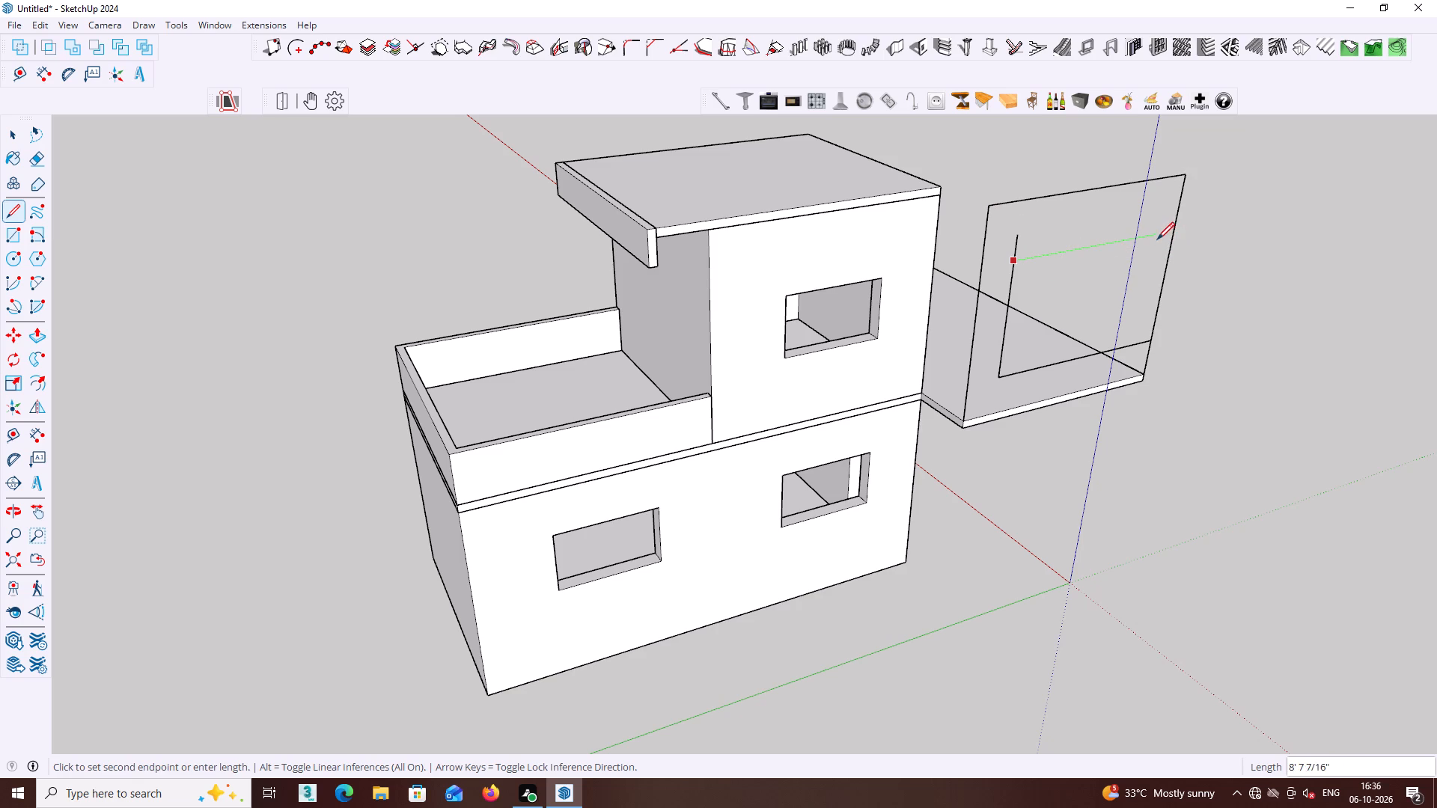
pyautogui.click(1175, 232)
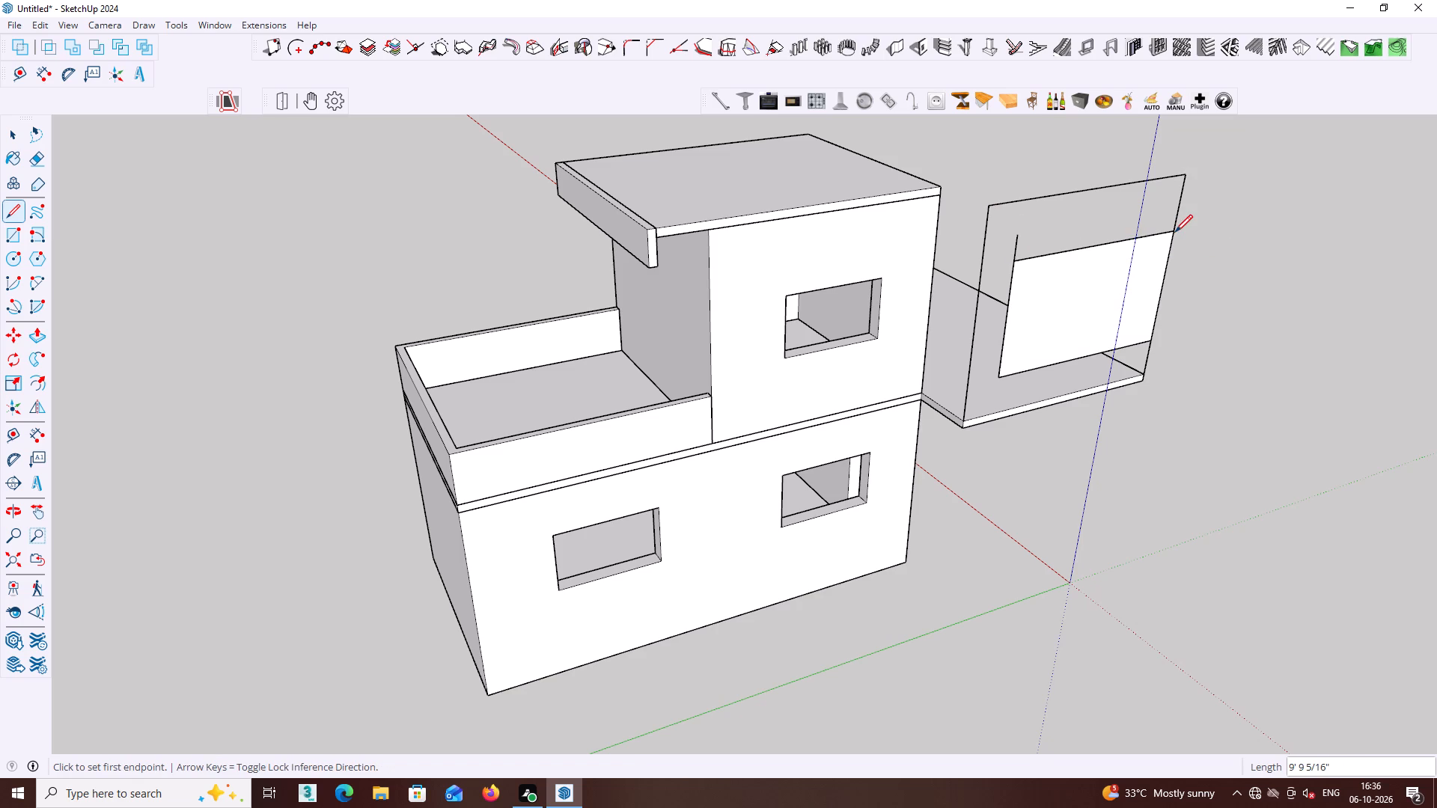
# Delete the leftover stub of the inner vertical line above the new horizontal line.
pyautogui.press('space')
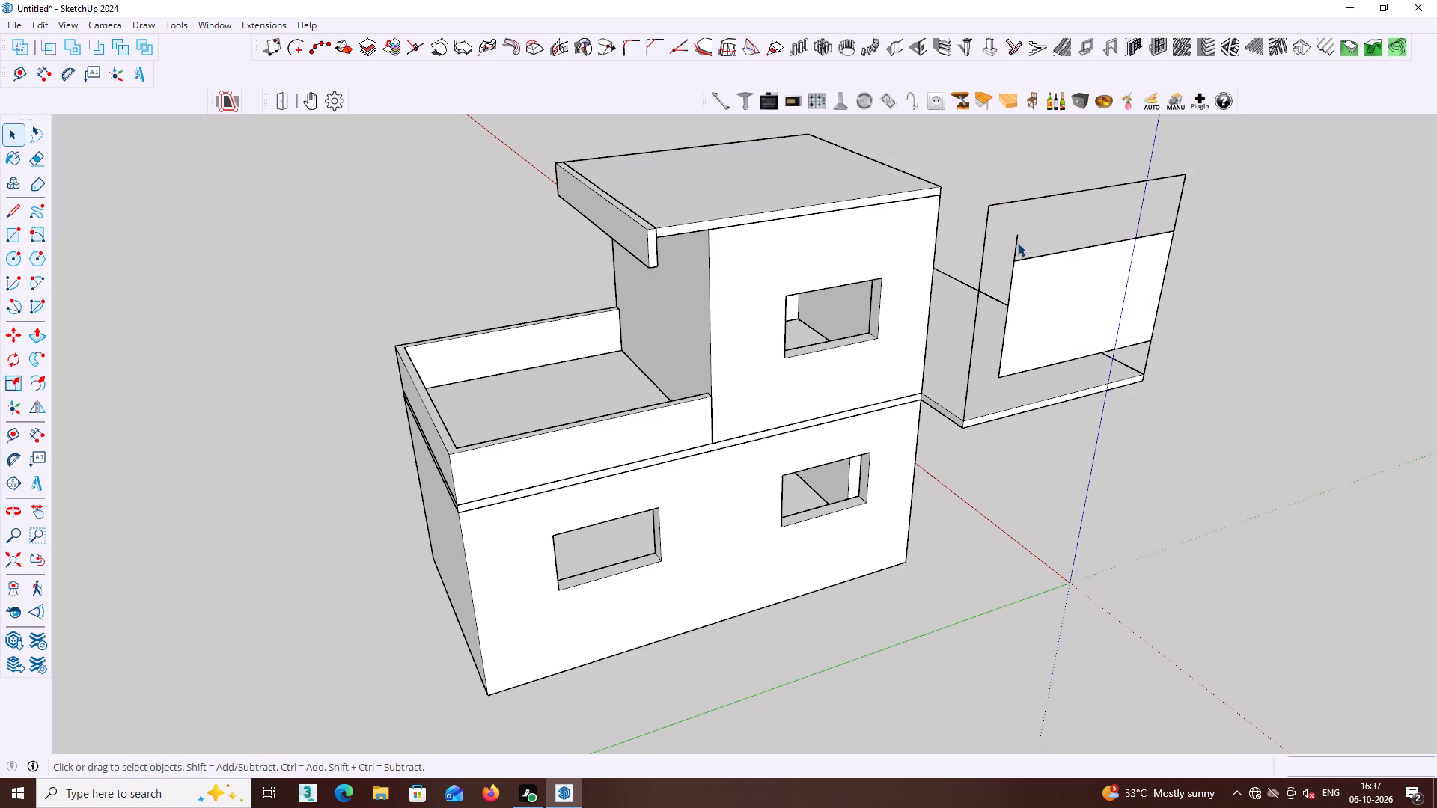
pyautogui.click(1016, 246)
pyautogui.press('Delete')
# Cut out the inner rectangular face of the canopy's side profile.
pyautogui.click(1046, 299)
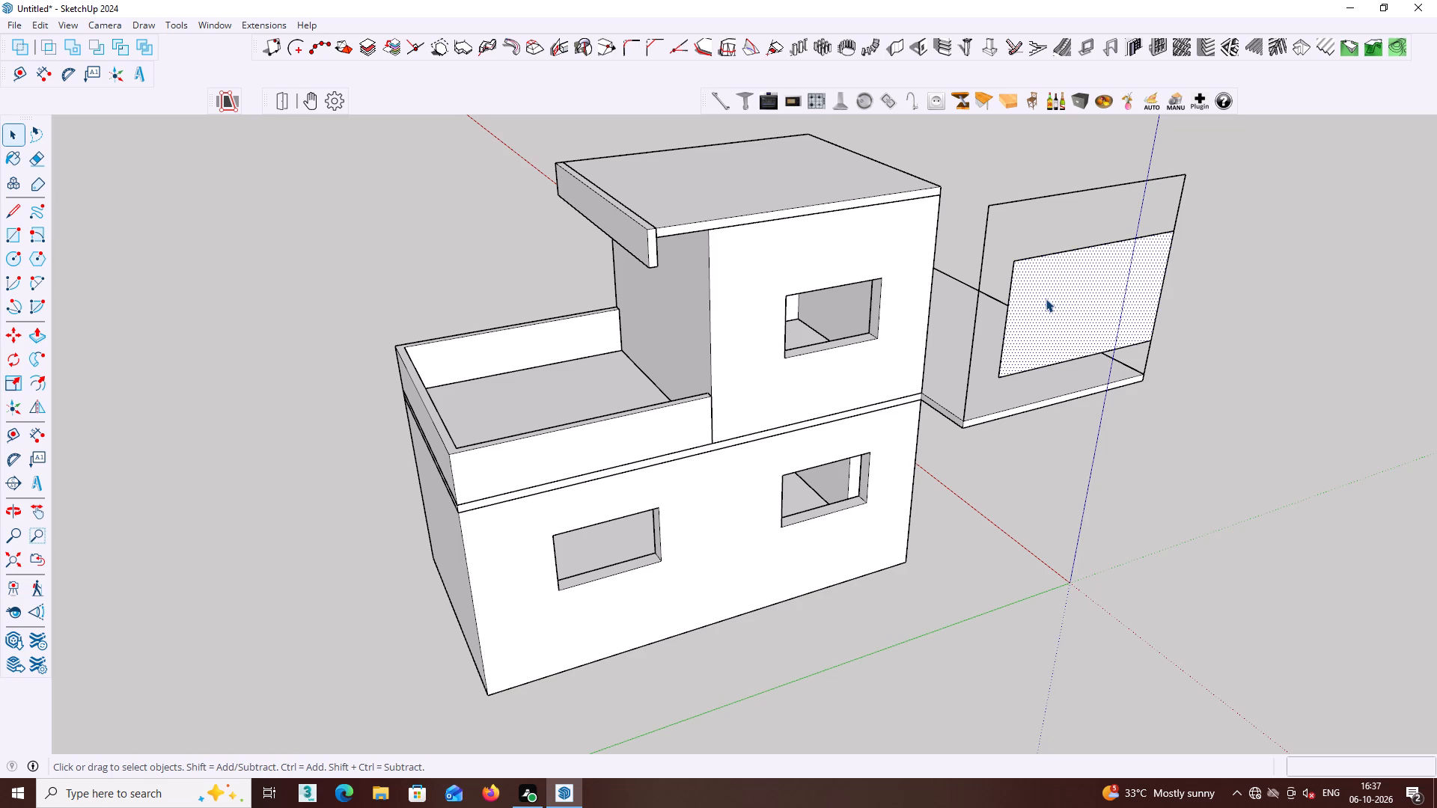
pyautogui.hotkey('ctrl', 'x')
# Draw a rectangle about 2' 8 13/16" by 11' 6 15/16" across the side profile's top, down to the inner opening's upper line.
pyautogui.moveTo(1065, 265); pyautogui.dragTo(1014, 217, button='middle')
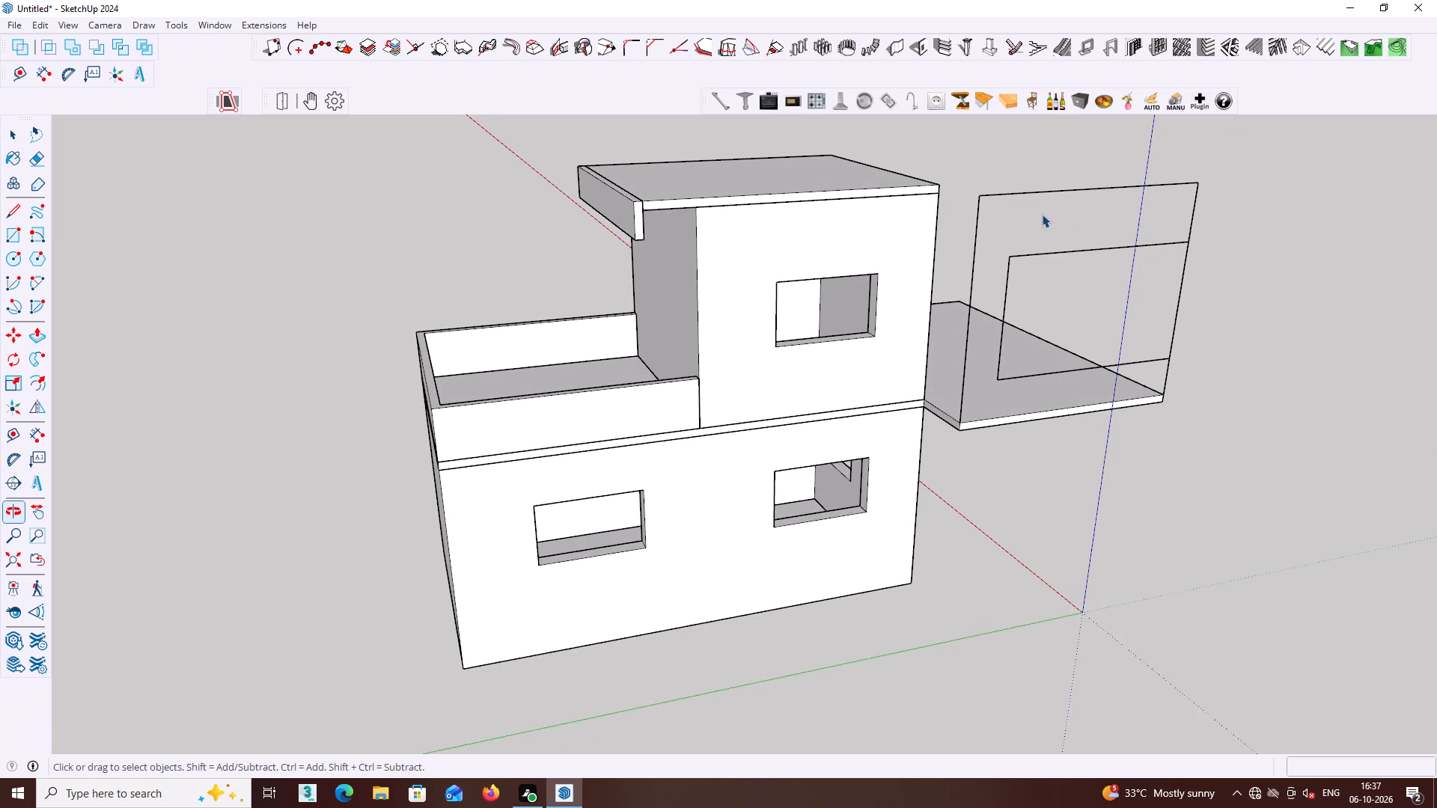
pyautogui.scroll(-3, 1045, 216)
pyautogui.keyDown('shift'); pyautogui.moveTo(1041, 215); pyautogui.dragTo(914, 204, button='middle'); pyautogui.keyUp('shift')
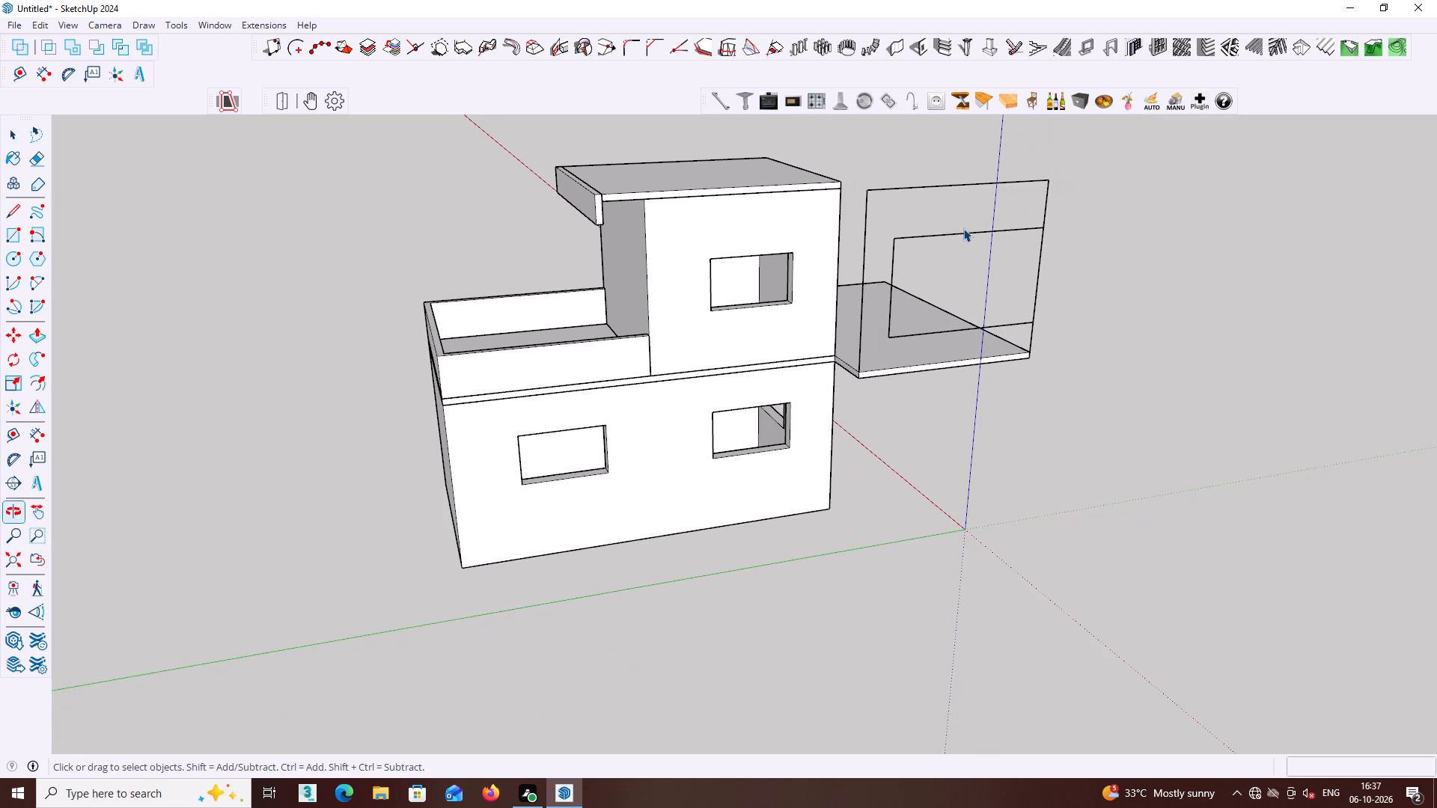
pyautogui.moveTo(960, 221); pyautogui.dragTo(974, 242, button='middle')
pyautogui.scroll(-1, 959, 225)
pyautogui.press('r')
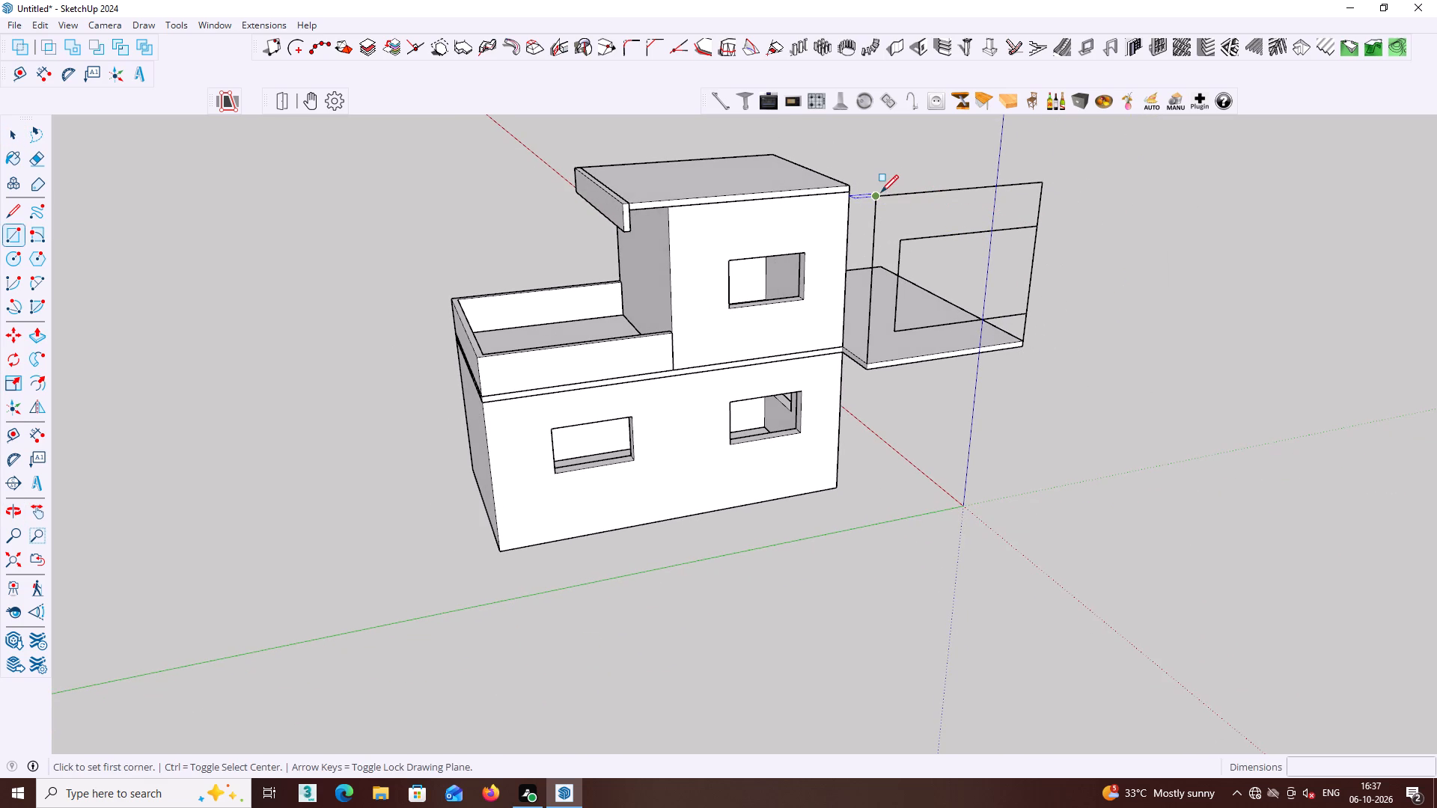
pyautogui.click(880, 194)
pyautogui.click(1037, 227)
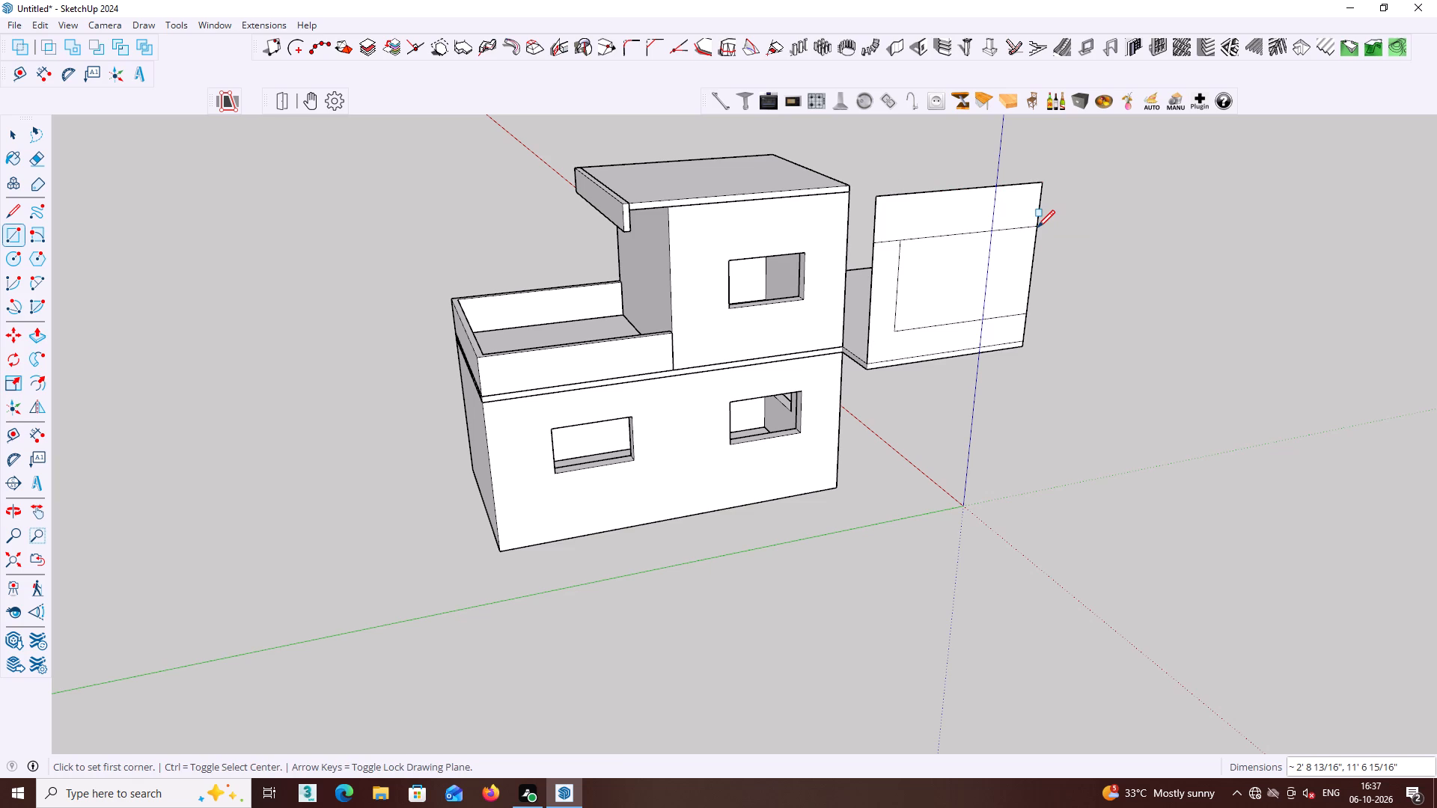
pyautogui.moveTo(1037, 227); pyautogui.dragTo(1019, 210, button='middle')
pyautogui.press('space')
# Delete the extra edge segment between the inner opening's upper corner and the profile's house-side vertical edge.
pyautogui.moveTo(939, 239); pyautogui.dragTo(945, 221, button='middle')
pyautogui.middleClick(945, 221)
pyautogui.middleClick(945, 221)
pyautogui.scroll(-1, 784, 324)
pyautogui.scroll(1, 730, 438)
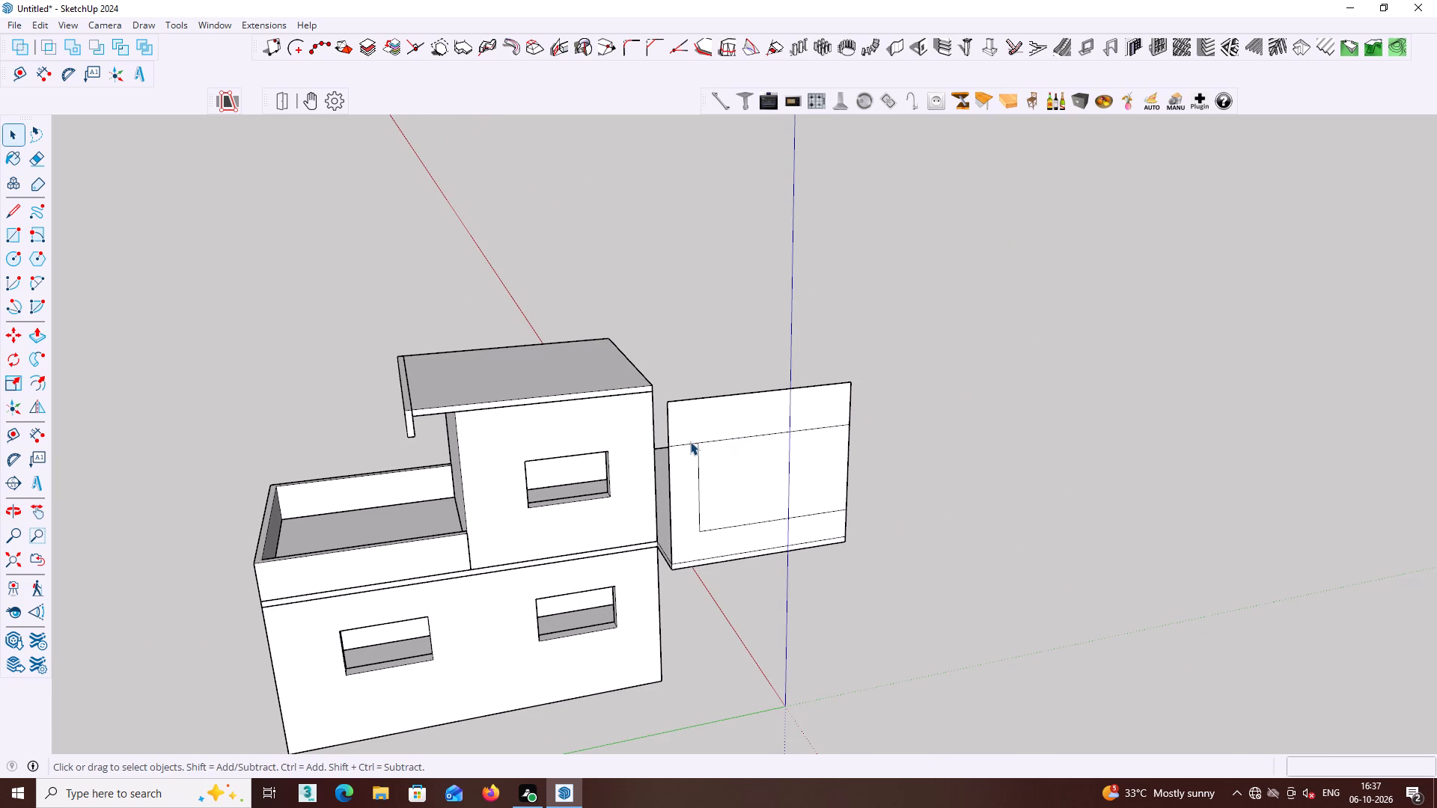
pyautogui.click(690, 441)
pyautogui.click(686, 444)
pyautogui.press('Delete')
# Cut out the inner rectangular face to leave an opening in the canopy's side profile.
pyautogui.click(749, 465)
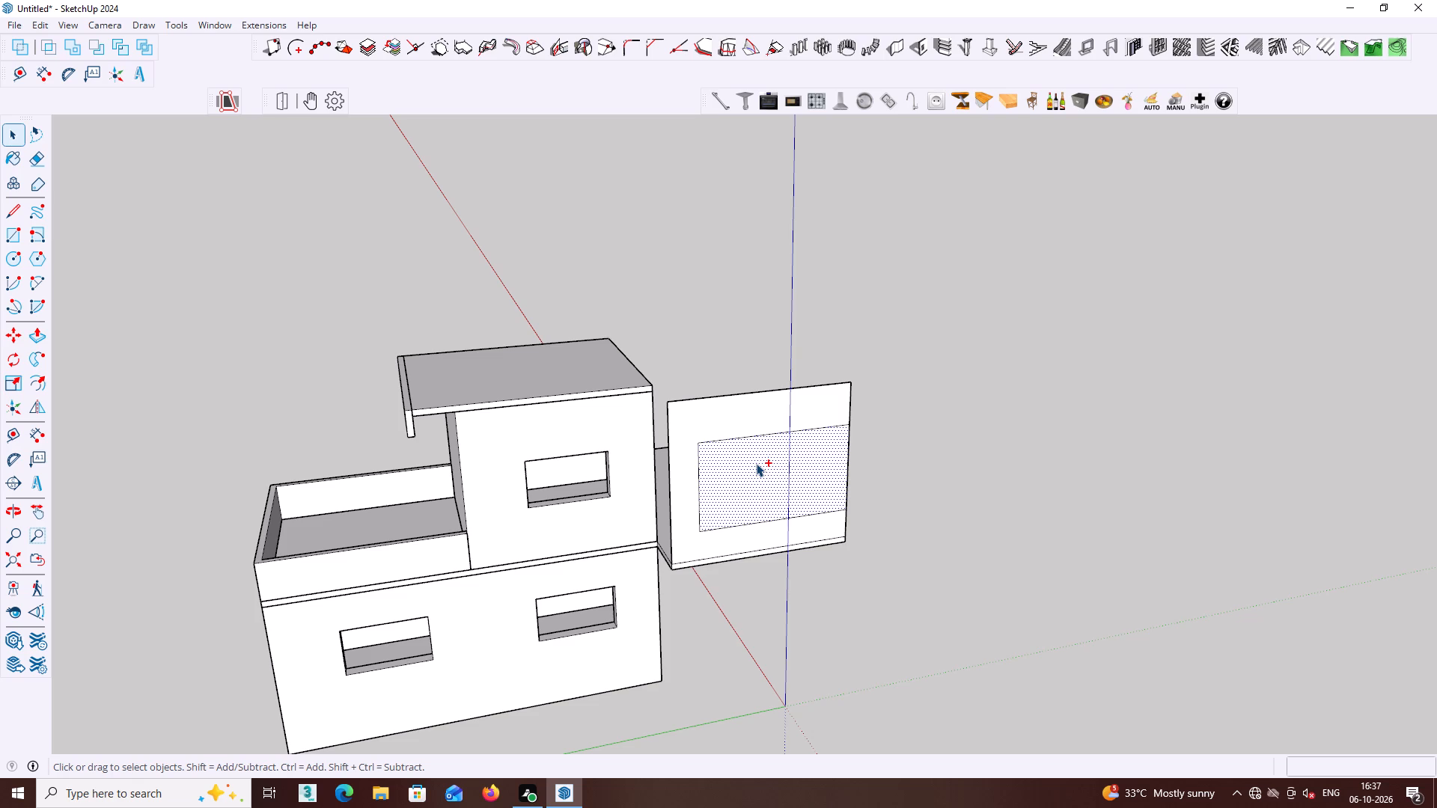
pyautogui.hotkey('ctrl', 'x')
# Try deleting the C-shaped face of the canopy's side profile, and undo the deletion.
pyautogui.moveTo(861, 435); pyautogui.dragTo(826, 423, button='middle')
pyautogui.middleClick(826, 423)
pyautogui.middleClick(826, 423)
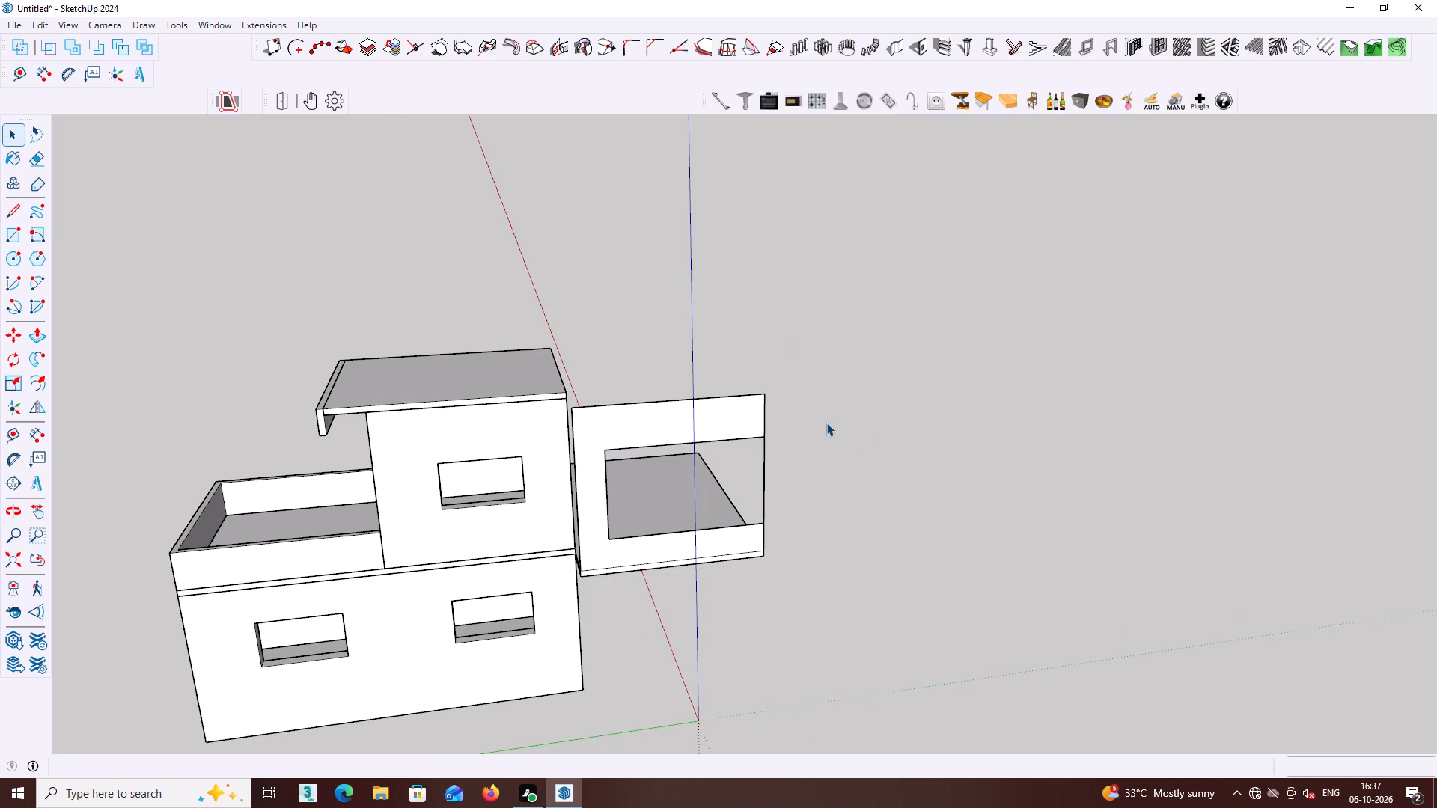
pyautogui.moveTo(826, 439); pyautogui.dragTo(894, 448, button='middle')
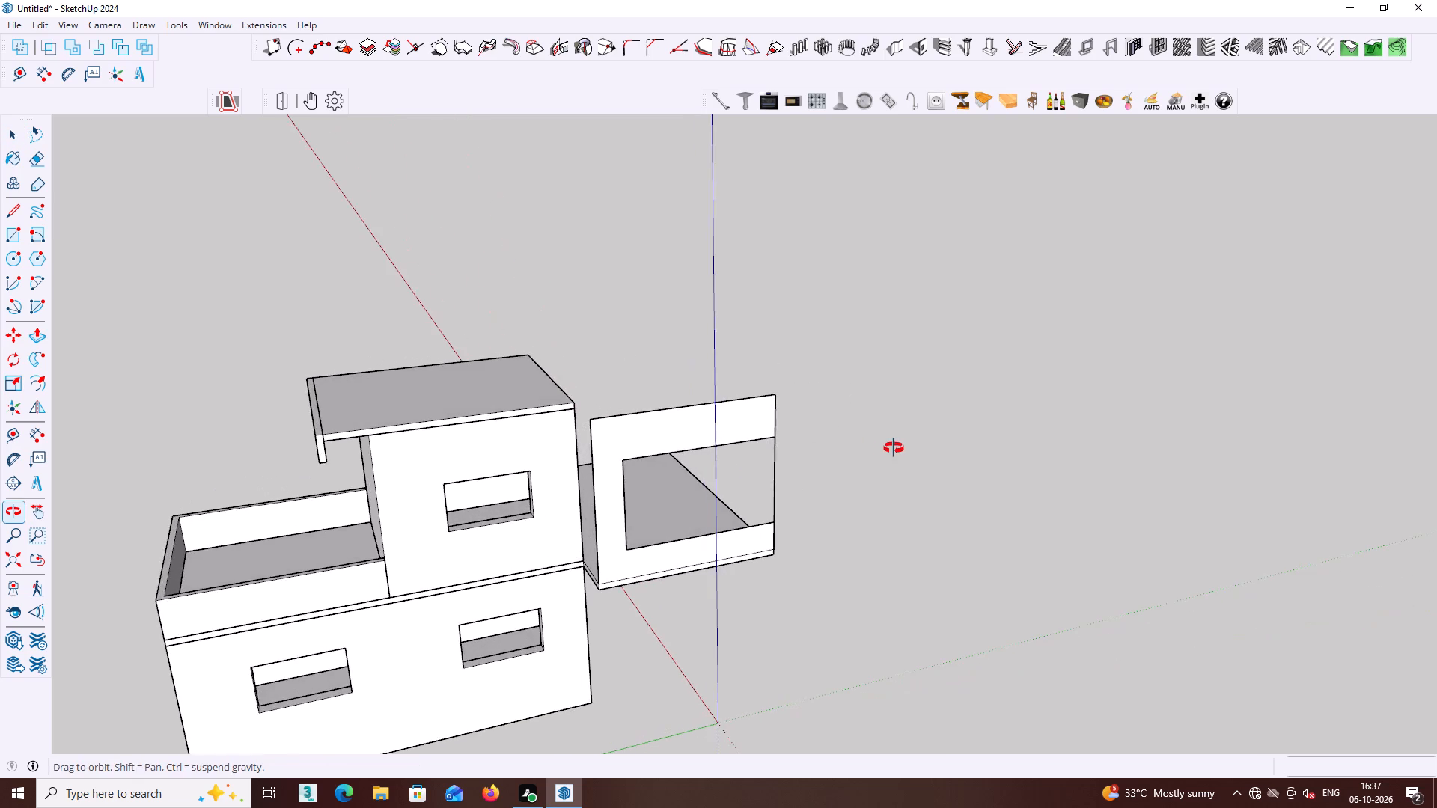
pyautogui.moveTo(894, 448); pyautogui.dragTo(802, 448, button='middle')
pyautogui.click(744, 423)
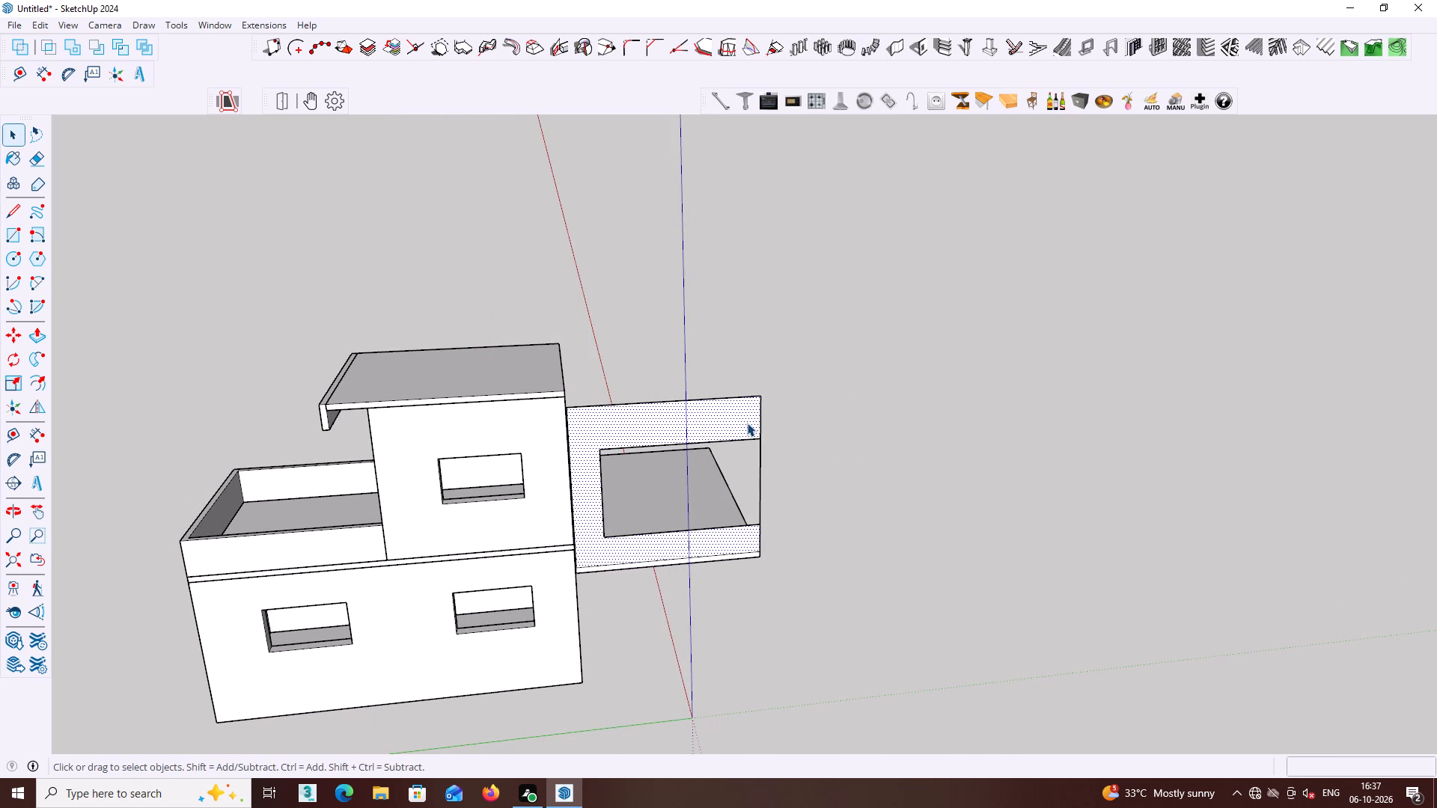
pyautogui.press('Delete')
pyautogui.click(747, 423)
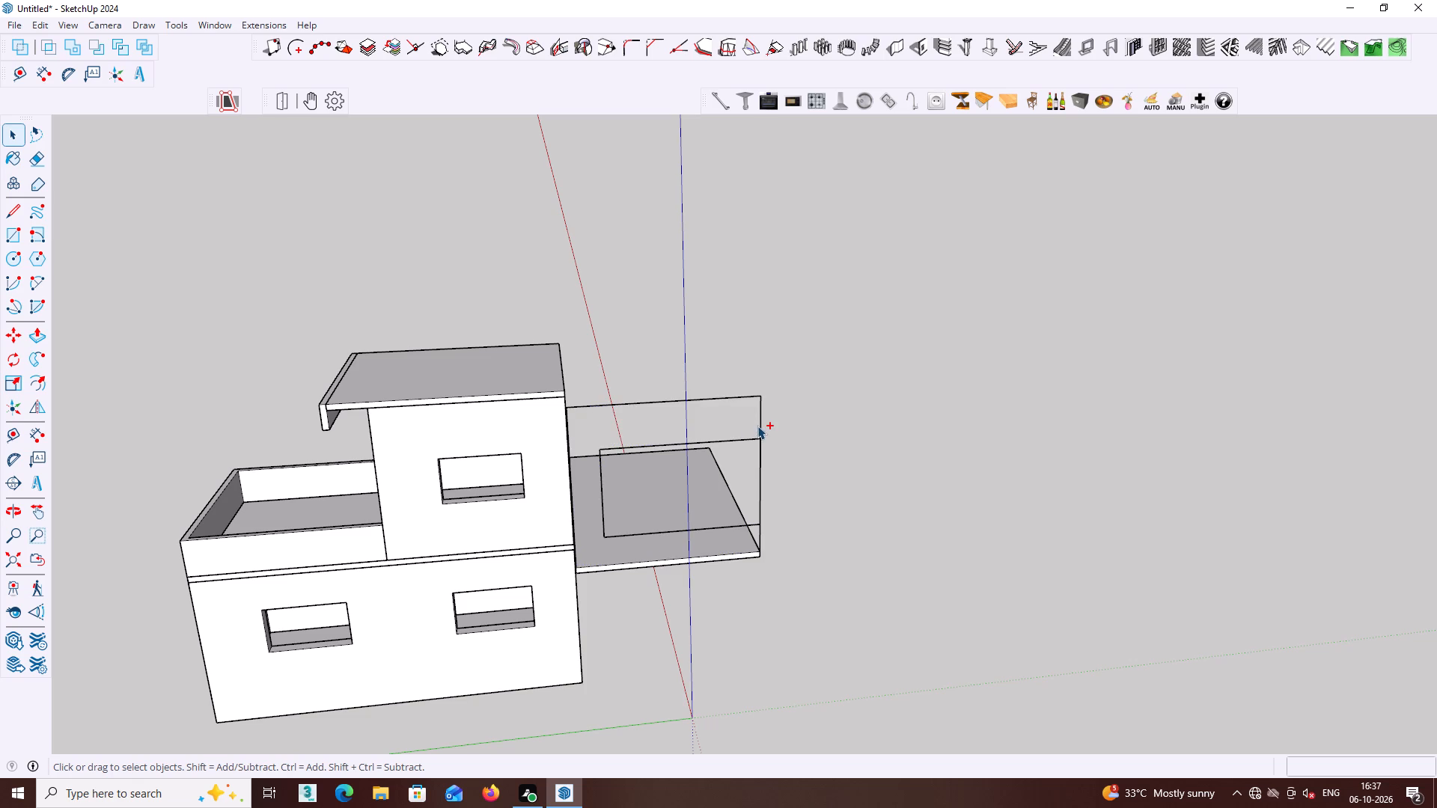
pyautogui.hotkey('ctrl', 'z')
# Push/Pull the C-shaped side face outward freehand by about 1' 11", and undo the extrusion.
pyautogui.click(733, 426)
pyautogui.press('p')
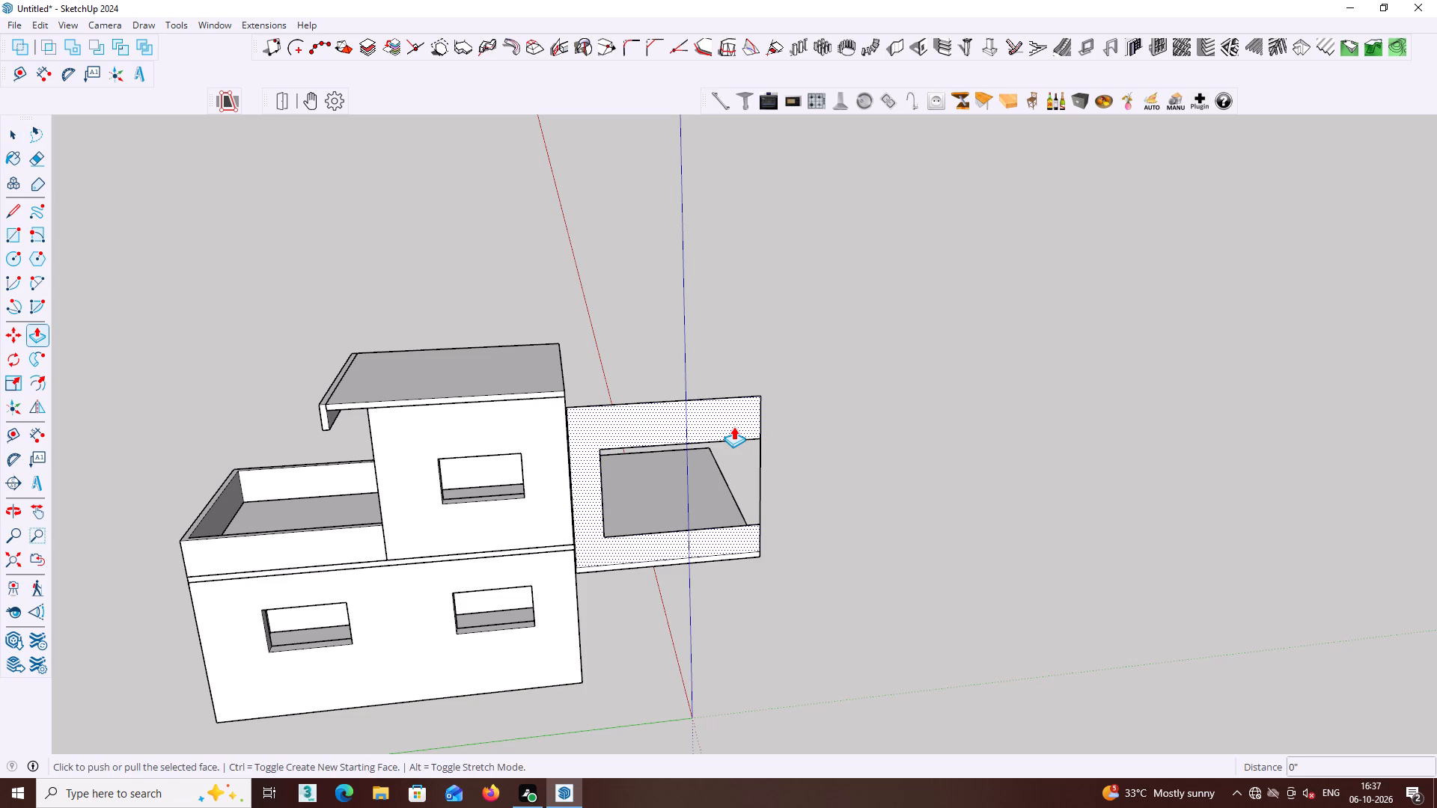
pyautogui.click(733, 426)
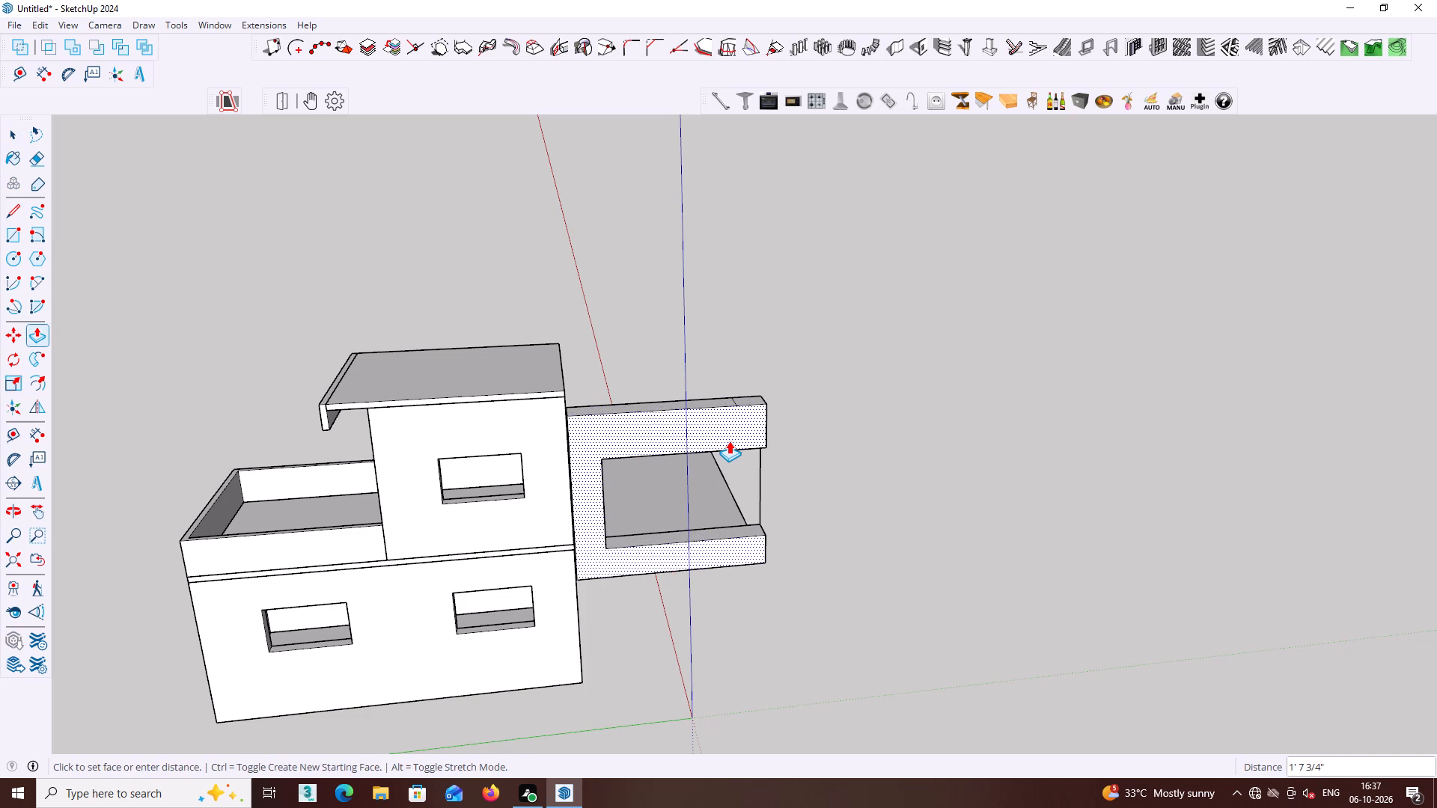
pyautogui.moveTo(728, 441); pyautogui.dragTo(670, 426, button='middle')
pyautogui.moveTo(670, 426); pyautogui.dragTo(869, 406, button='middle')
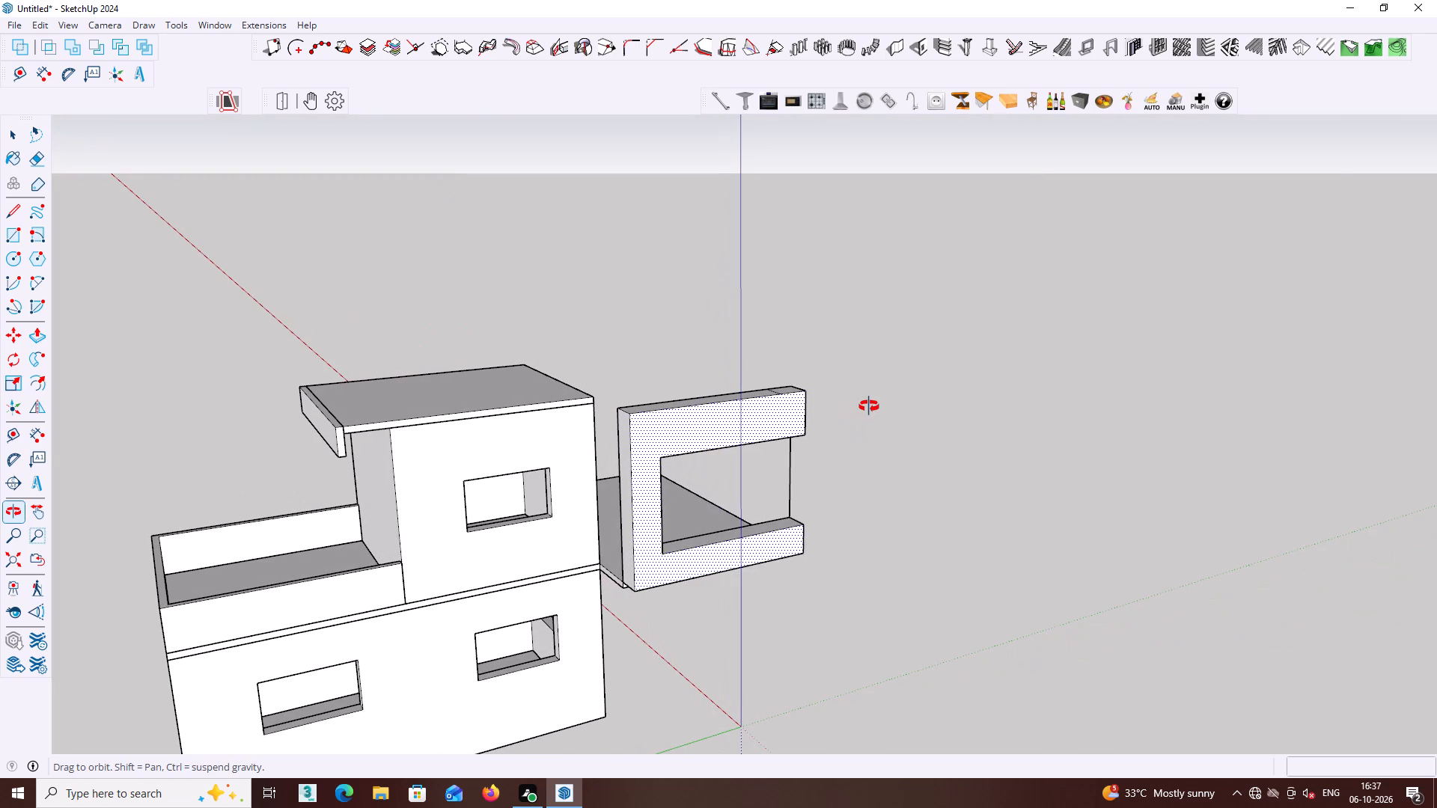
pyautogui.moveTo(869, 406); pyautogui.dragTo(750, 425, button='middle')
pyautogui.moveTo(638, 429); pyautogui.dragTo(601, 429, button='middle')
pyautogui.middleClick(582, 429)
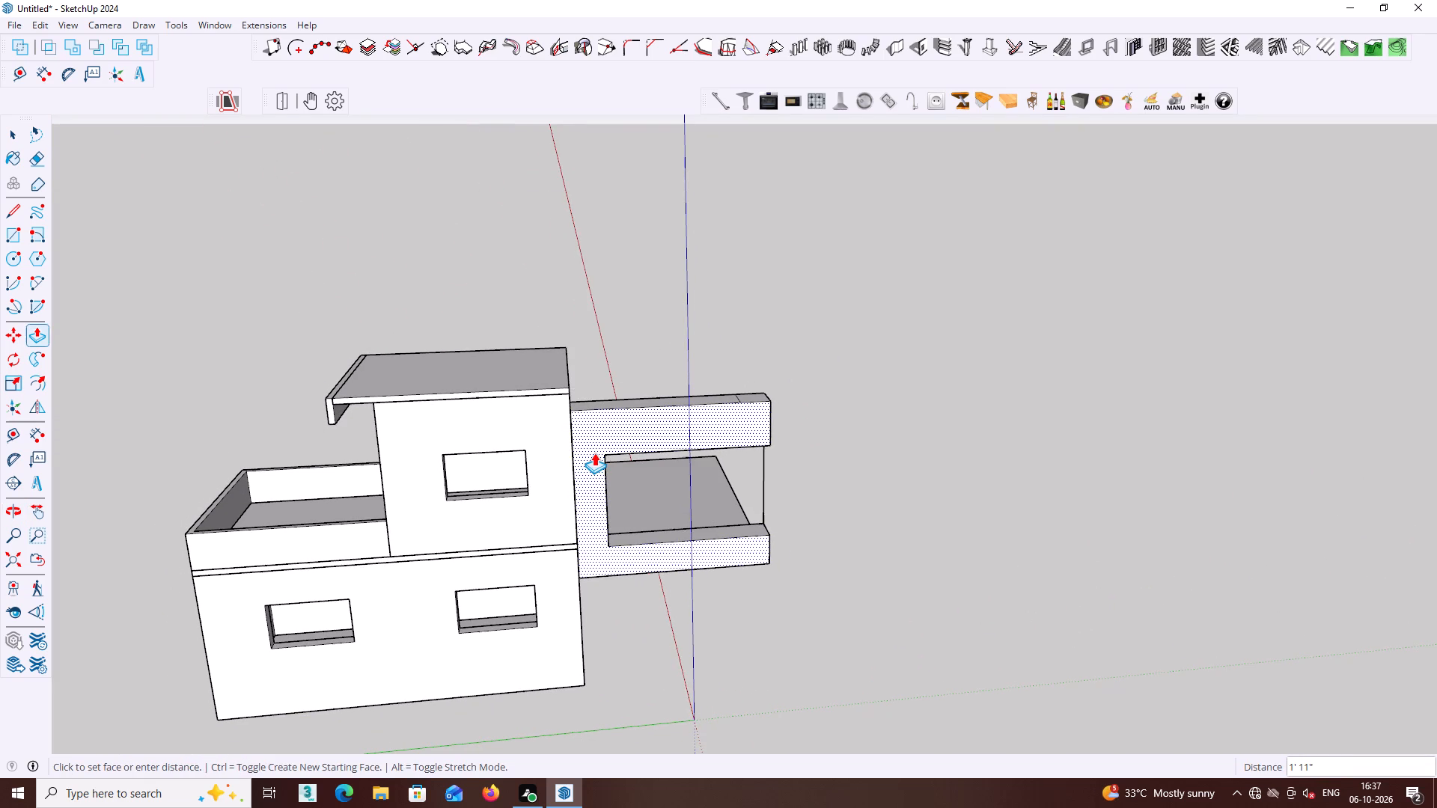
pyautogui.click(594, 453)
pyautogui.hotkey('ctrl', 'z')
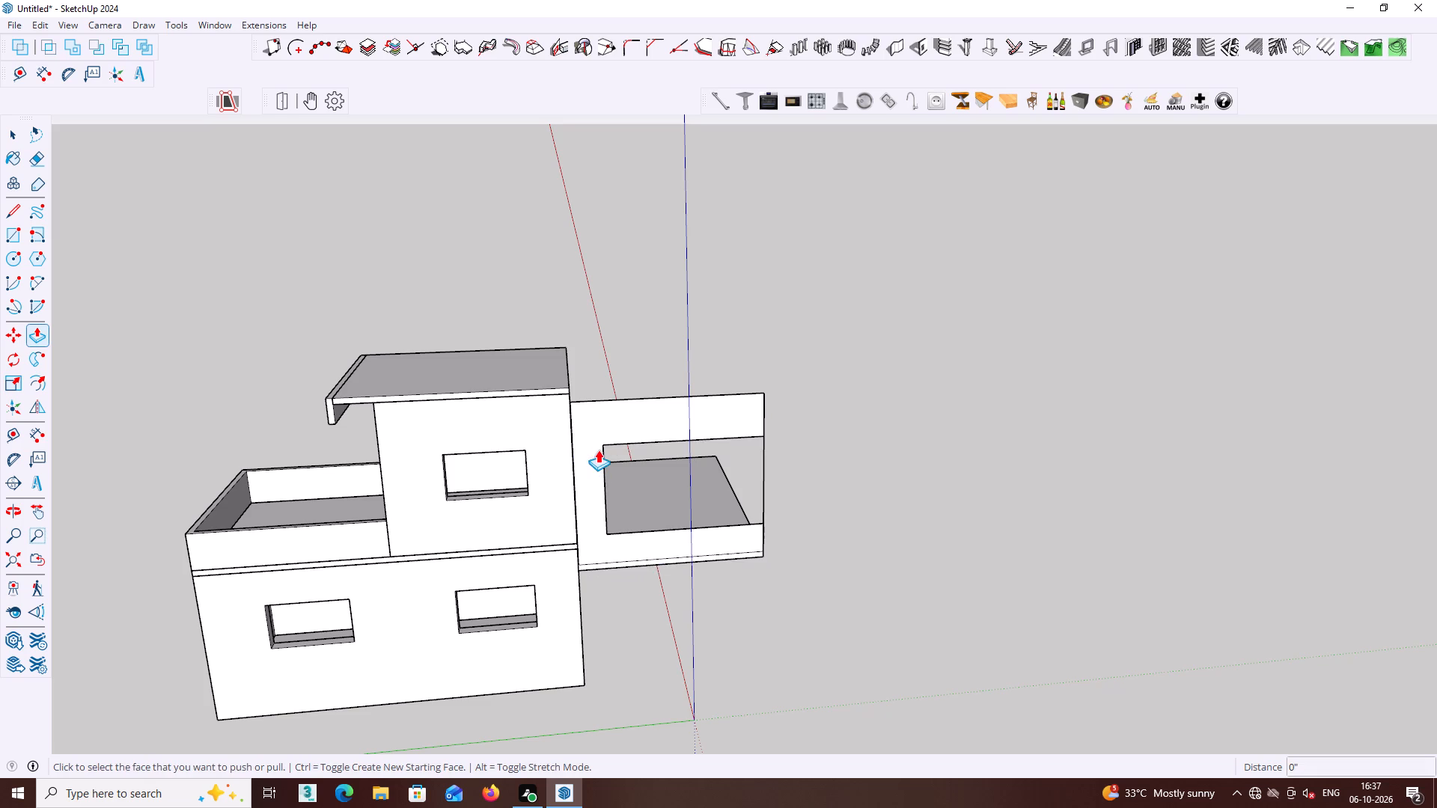
# Extrude the canopy's C-shaped side face outward by 4.5", and extrude the same face by a further 4.5".
pyautogui.click(611, 430)
pyautogui.write('4.5')
pyautogui.press('Return')
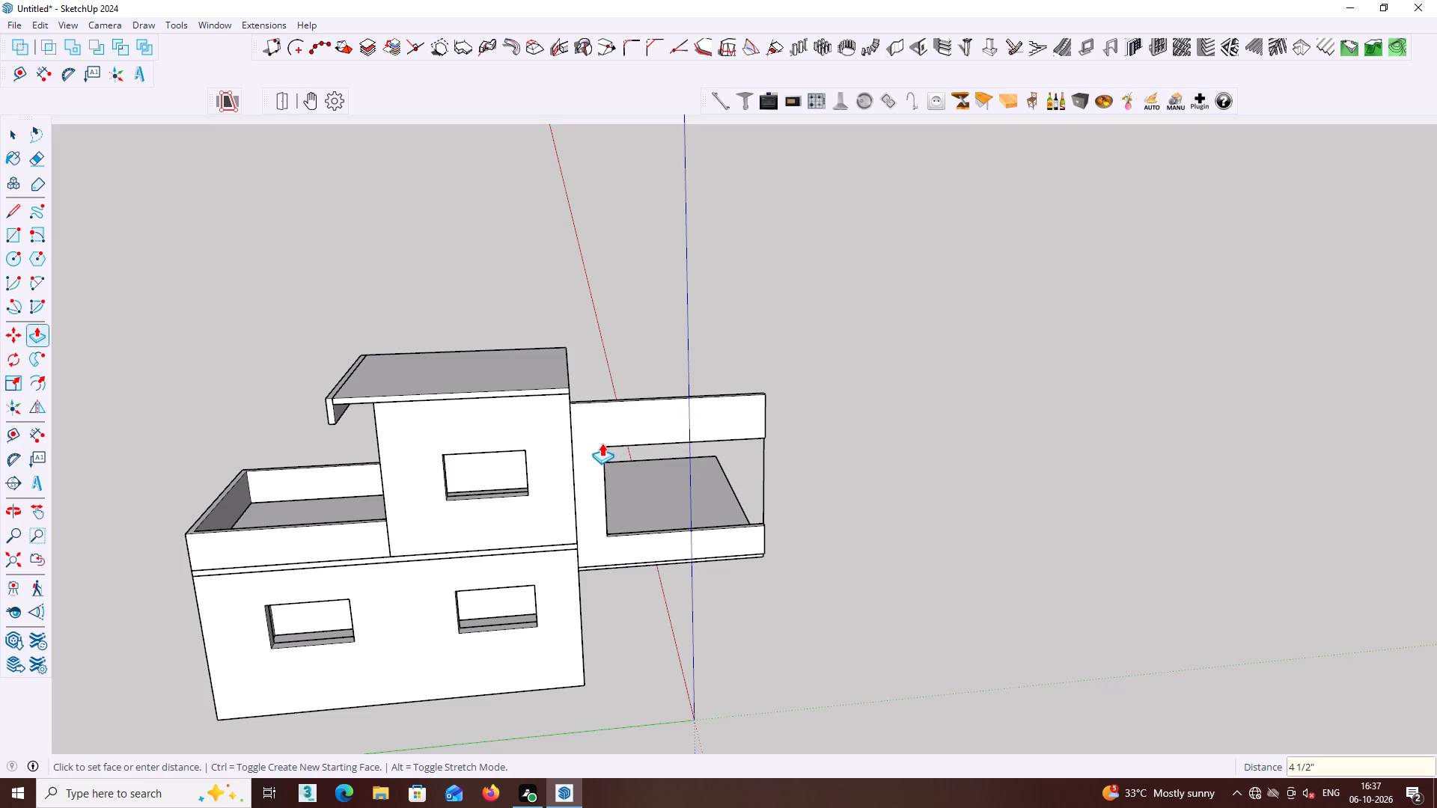
pyautogui.moveTo(632, 436); pyautogui.dragTo(1154, 512, button='middle')
pyautogui.moveTo(799, 491); pyautogui.dragTo(478, 467, button='middle')
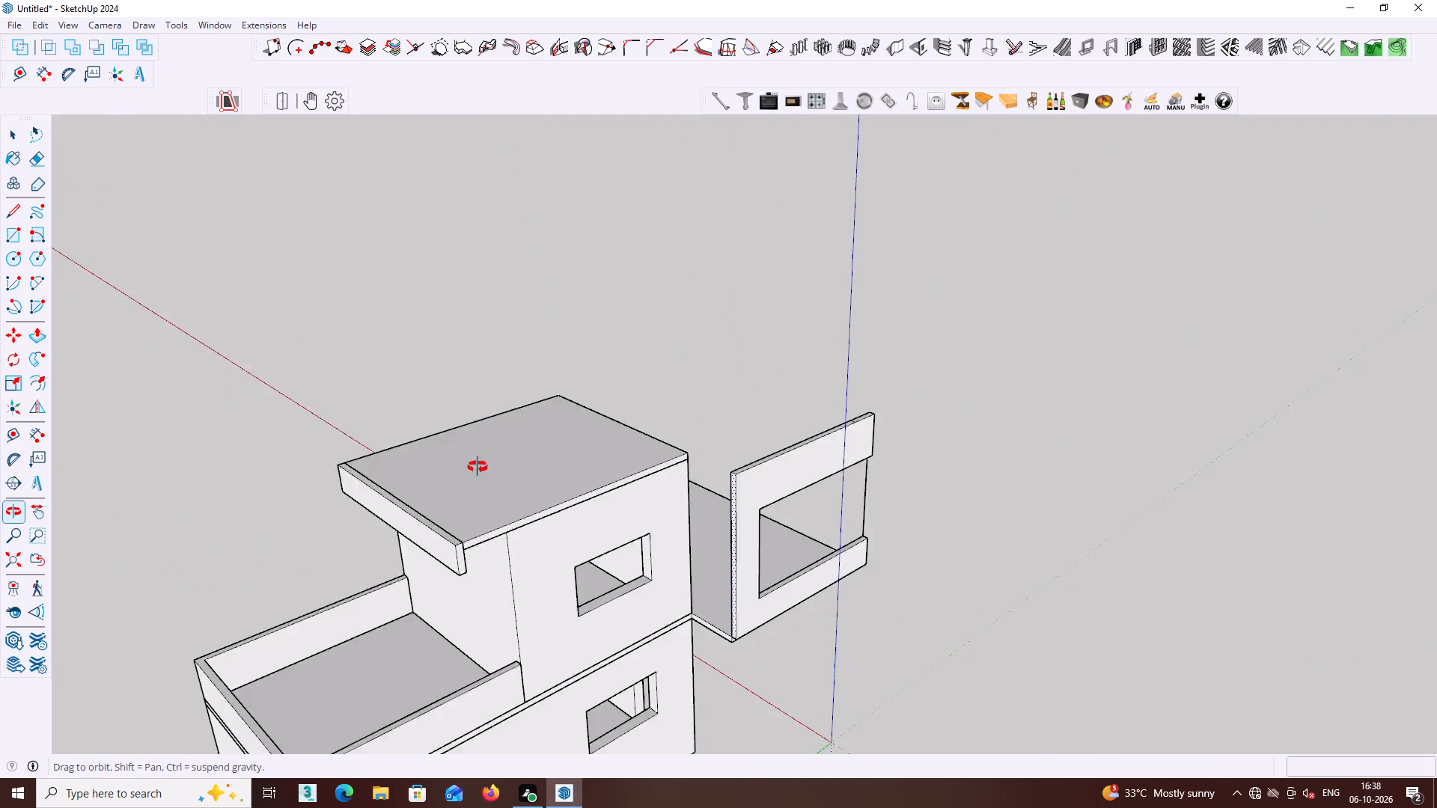
pyautogui.moveTo(478, 467); pyautogui.dragTo(431, 465, button='middle')
pyautogui.moveTo(769, 470); pyautogui.dragTo(612, 482, button='middle')
pyautogui.moveTo(683, 483); pyautogui.dragTo(668, 543, button='middle')
pyautogui.click(686, 514)
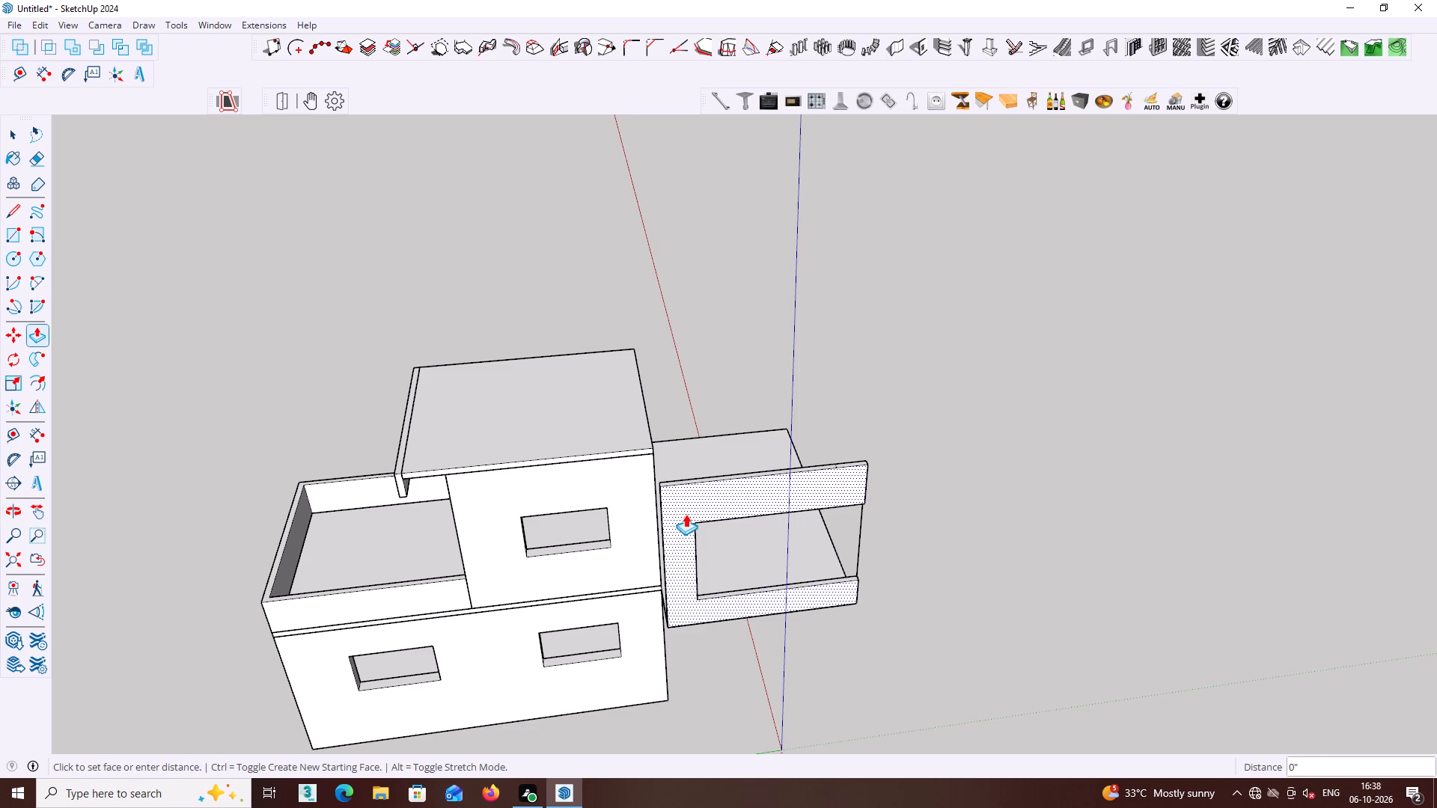
pyautogui.write('4.5')
pyautogui.press('Return')
pyautogui.moveTo(694, 530); pyautogui.dragTo(840, 542, button='middle')
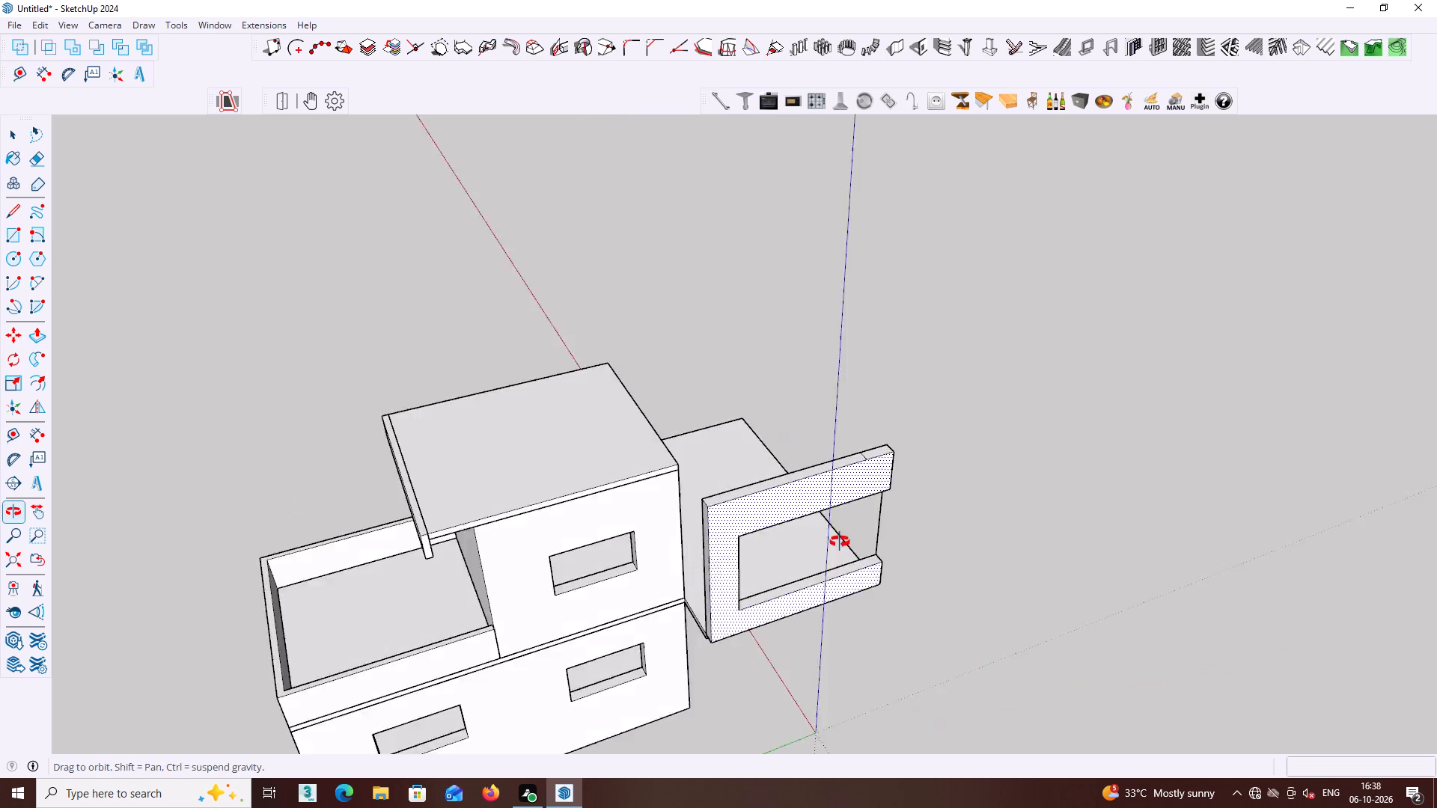
pyautogui.moveTo(840, 542); pyautogui.dragTo(796, 530, button='middle')
pyautogui.press('space')
# Delete the short stray edge crossing the top face of the C-shaped side frame.
pyautogui.moveTo(861, 454); pyautogui.dragTo(628, 583, button='middle')
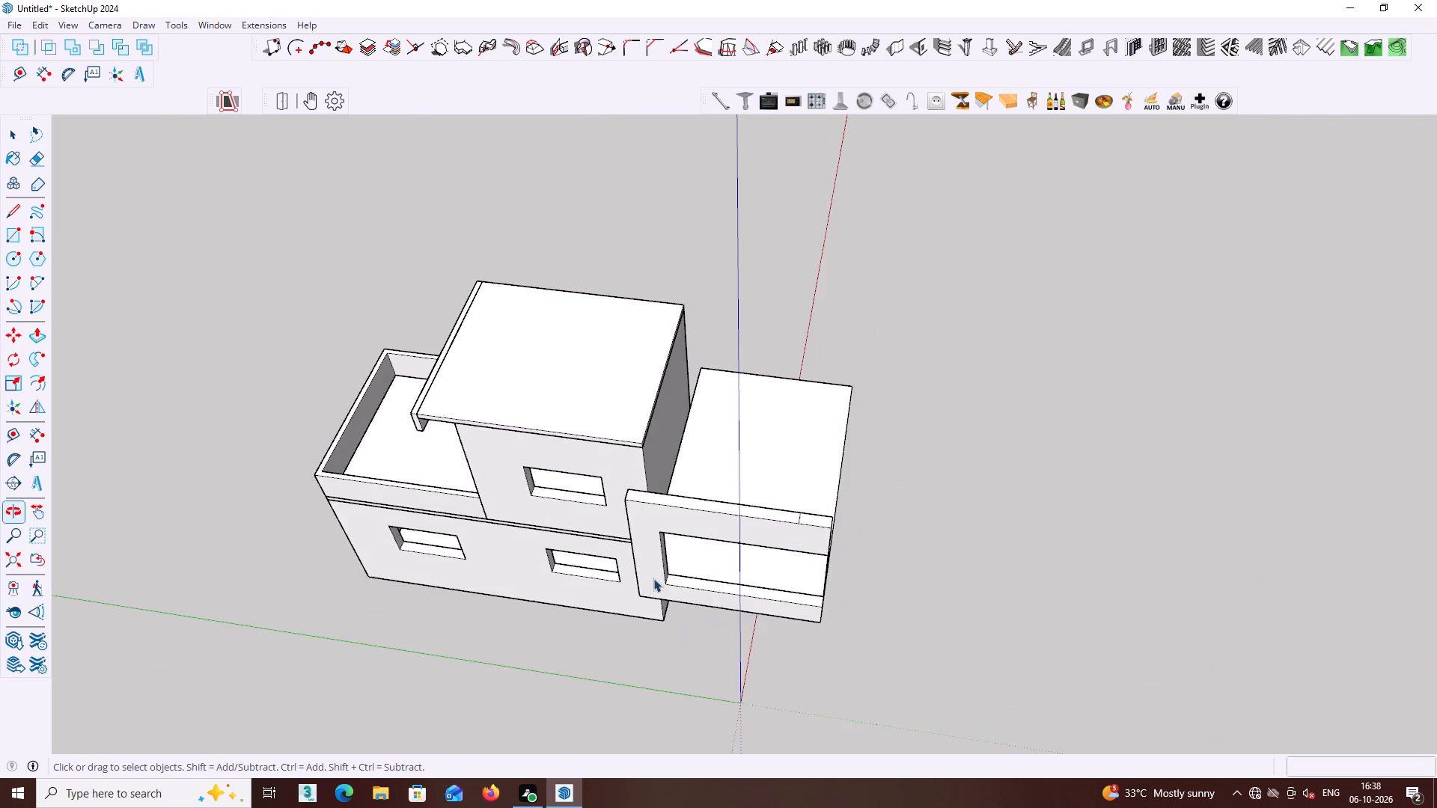
pyautogui.scroll(6, 686, 551)
pyautogui.click(859, 486)
pyautogui.click(864, 485)
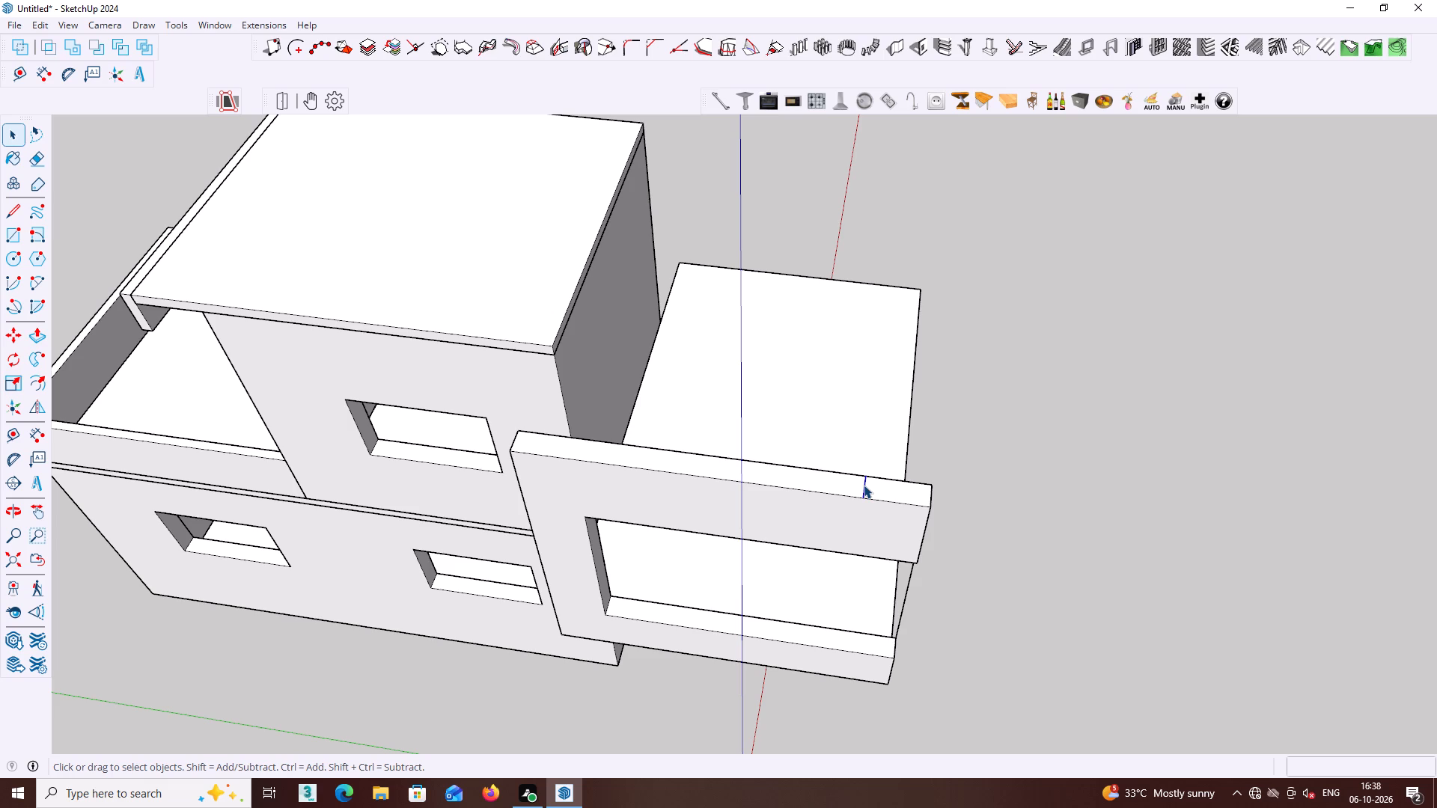
pyautogui.press('Delete')
pyautogui.scroll(-3, 945, 501)
# Erase the leftover vertical edge spanning the open end of the C-shaped frame between its upper and lower arms.
pyautogui.moveTo(978, 512); pyautogui.dragTo(763, 388, button='middle')
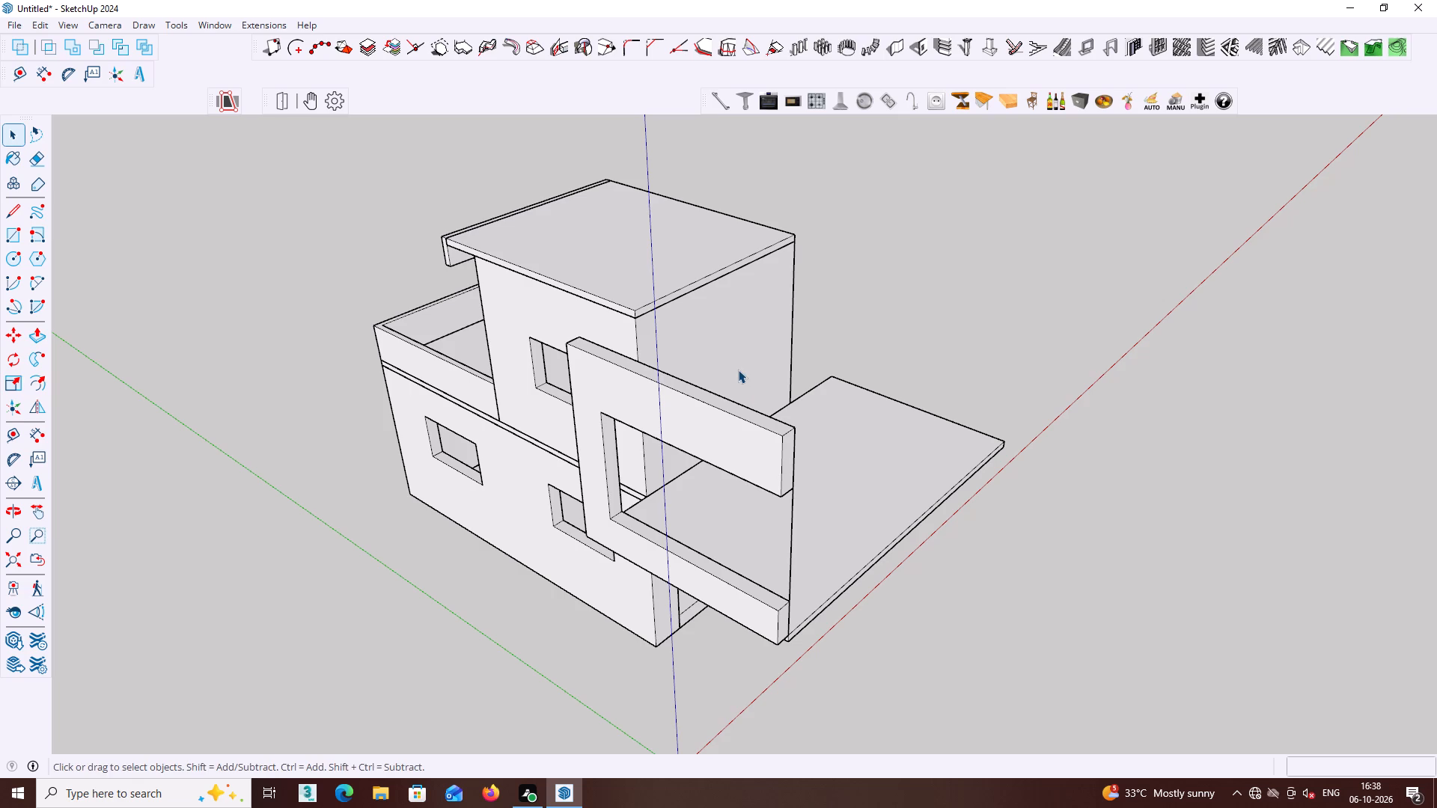
pyautogui.moveTo(802, 511); pyautogui.dragTo(778, 514, button='middle')
pyautogui.moveTo(787, 516); pyautogui.dragTo(771, 463, button='middle')
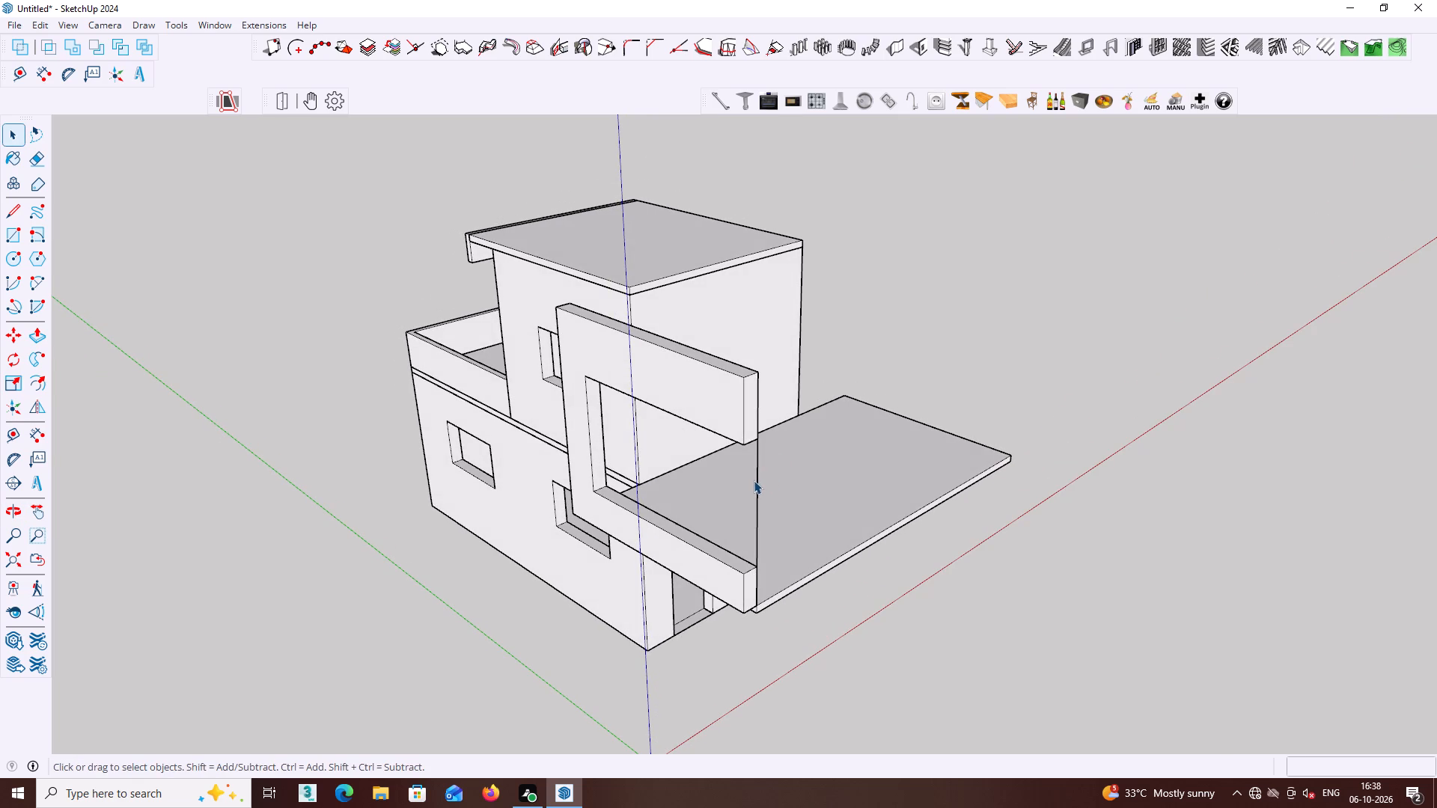
pyautogui.scroll(1, 754, 480)
pyautogui.moveTo(777, 474); pyautogui.dragTo(768, 471, button='middle')
pyautogui.press('e')
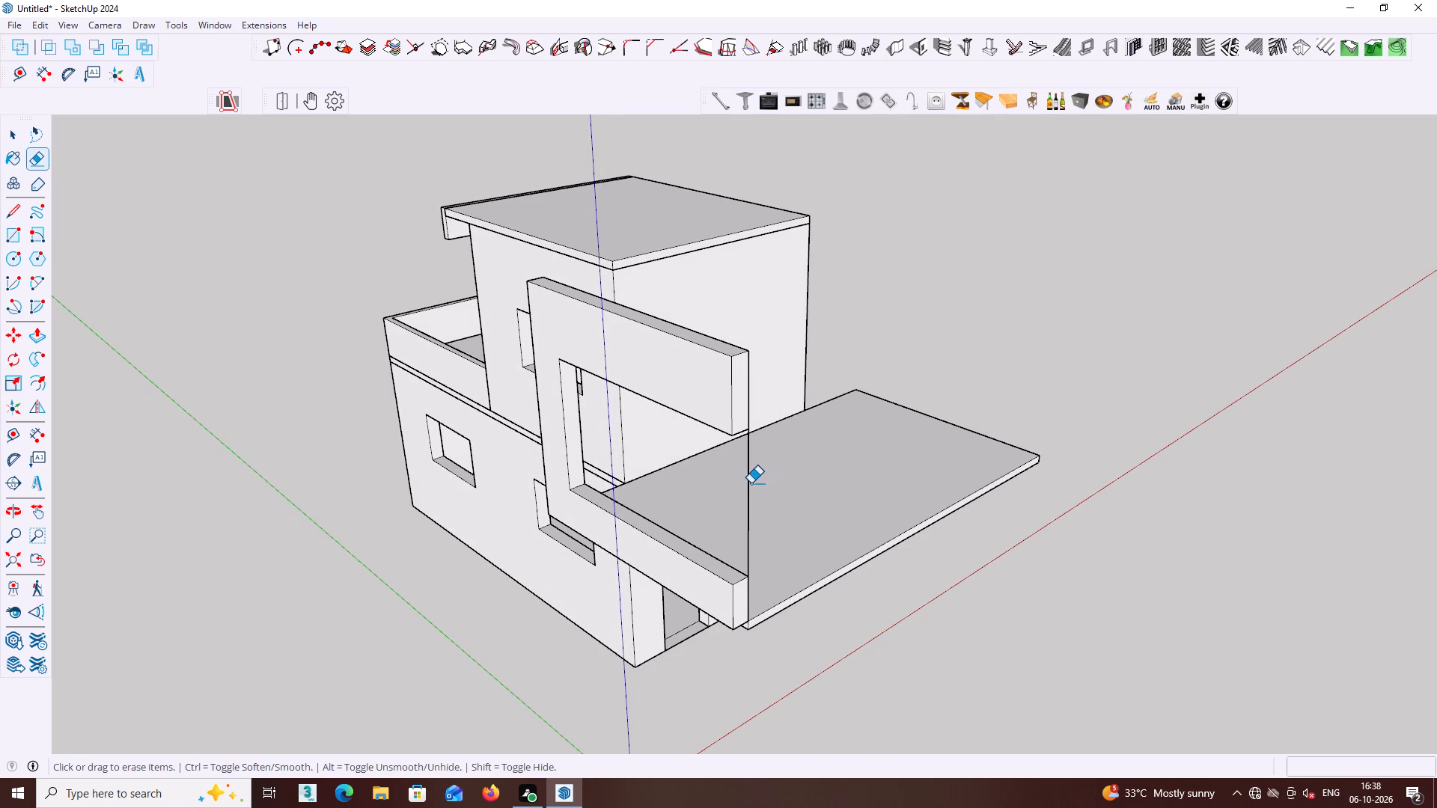
pyautogui.click(751, 483)
# Examine the C-shaped side frame and its junction with the canopy slab from several sides.
pyautogui.scroll(-3, 757, 483)
pyautogui.moveTo(741, 536); pyautogui.dragTo(749, 533, button='middle')
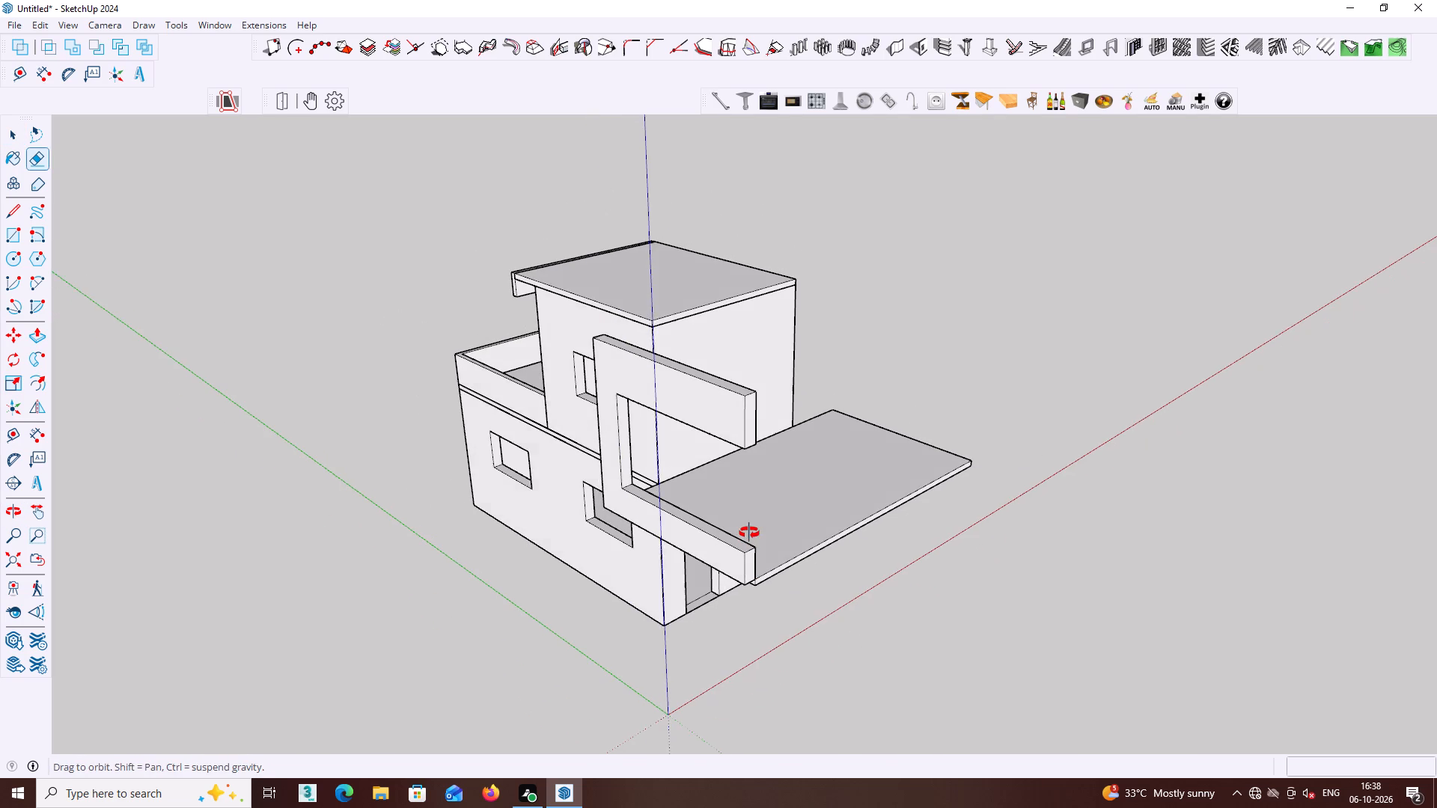
pyautogui.moveTo(749, 533); pyautogui.dragTo(754, 531, button='middle')
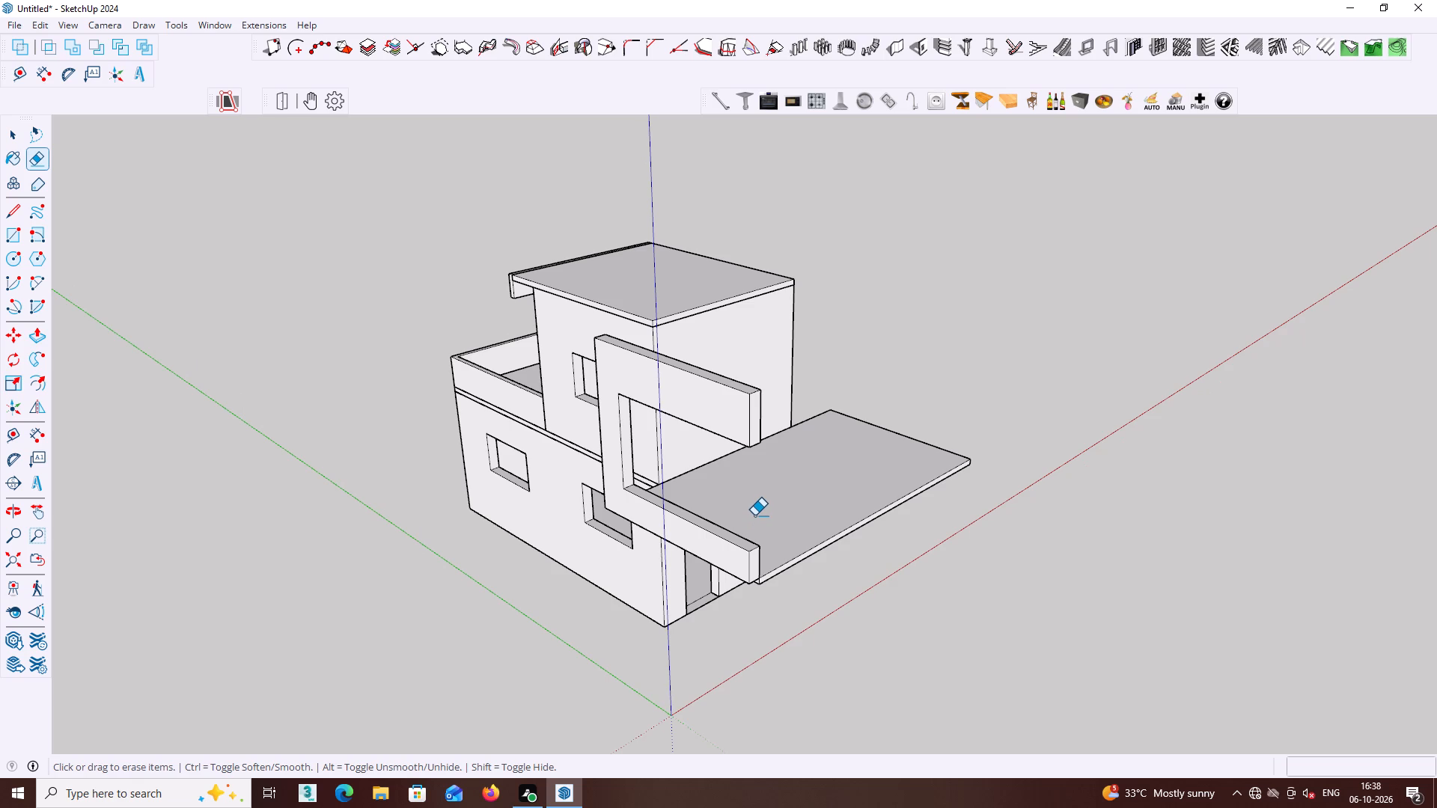
pyautogui.moveTo(742, 530); pyautogui.dragTo(793, 527, button='middle')
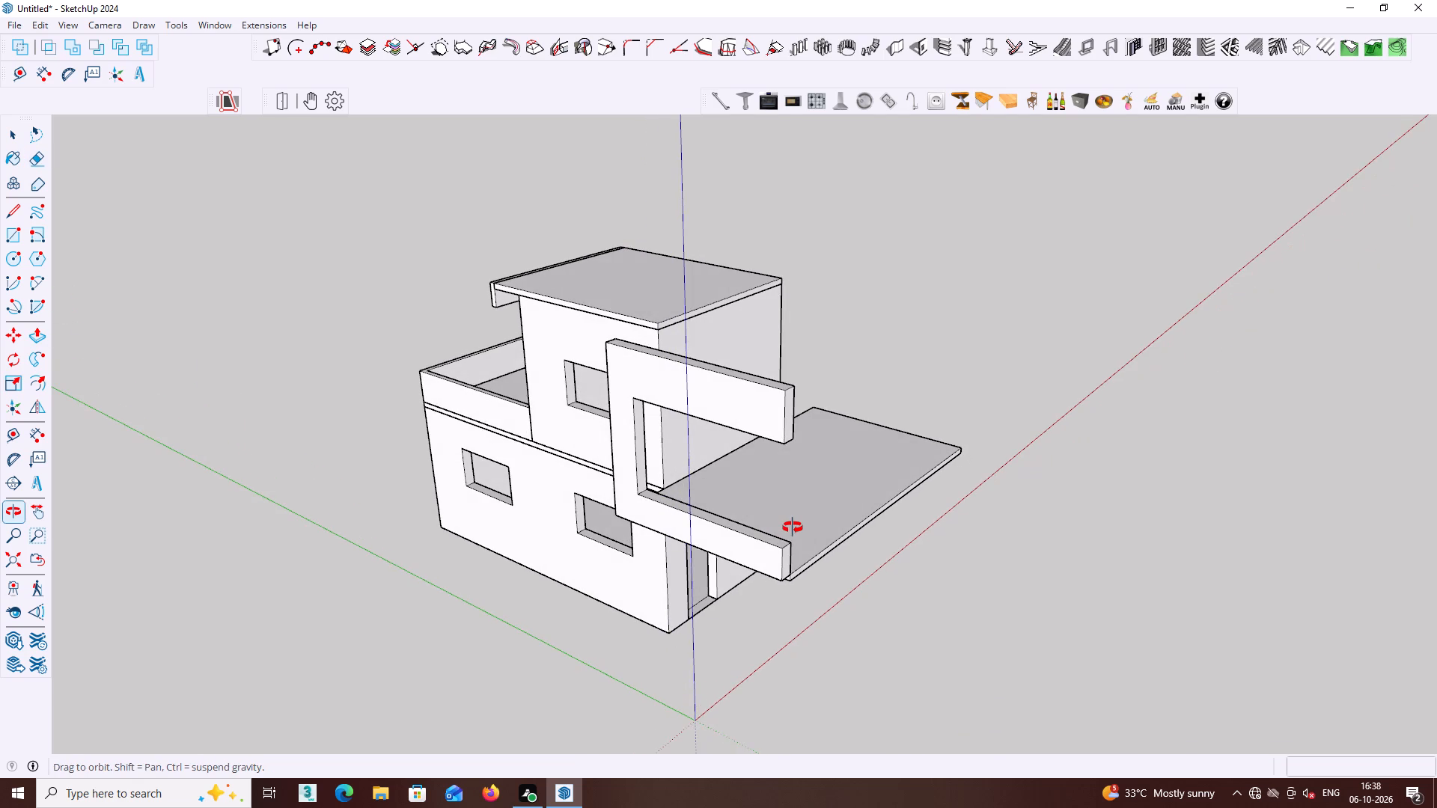
pyautogui.moveTo(793, 527); pyautogui.dragTo(801, 513, button='middle')
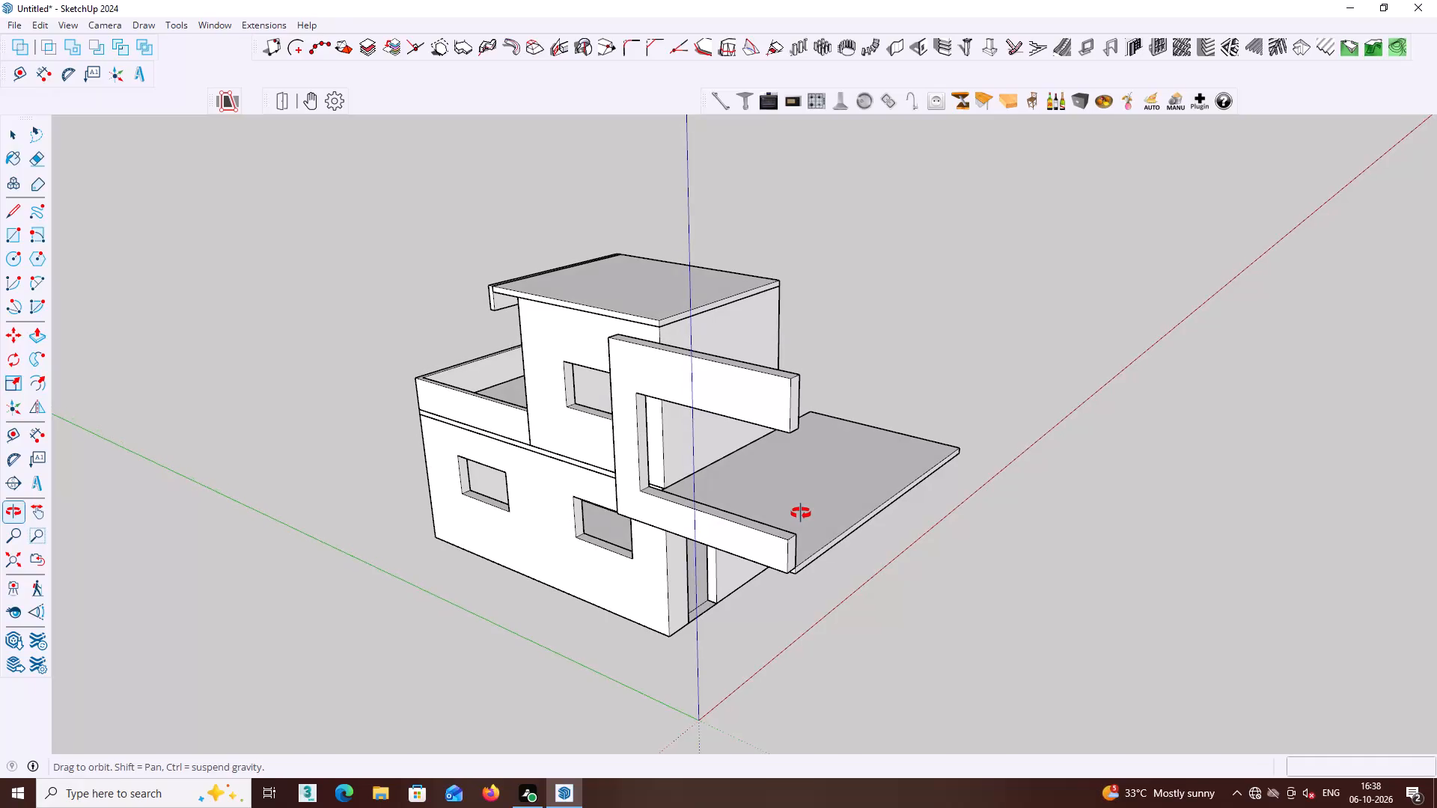
pyautogui.moveTo(801, 513); pyautogui.dragTo(802, 512, button='middle')
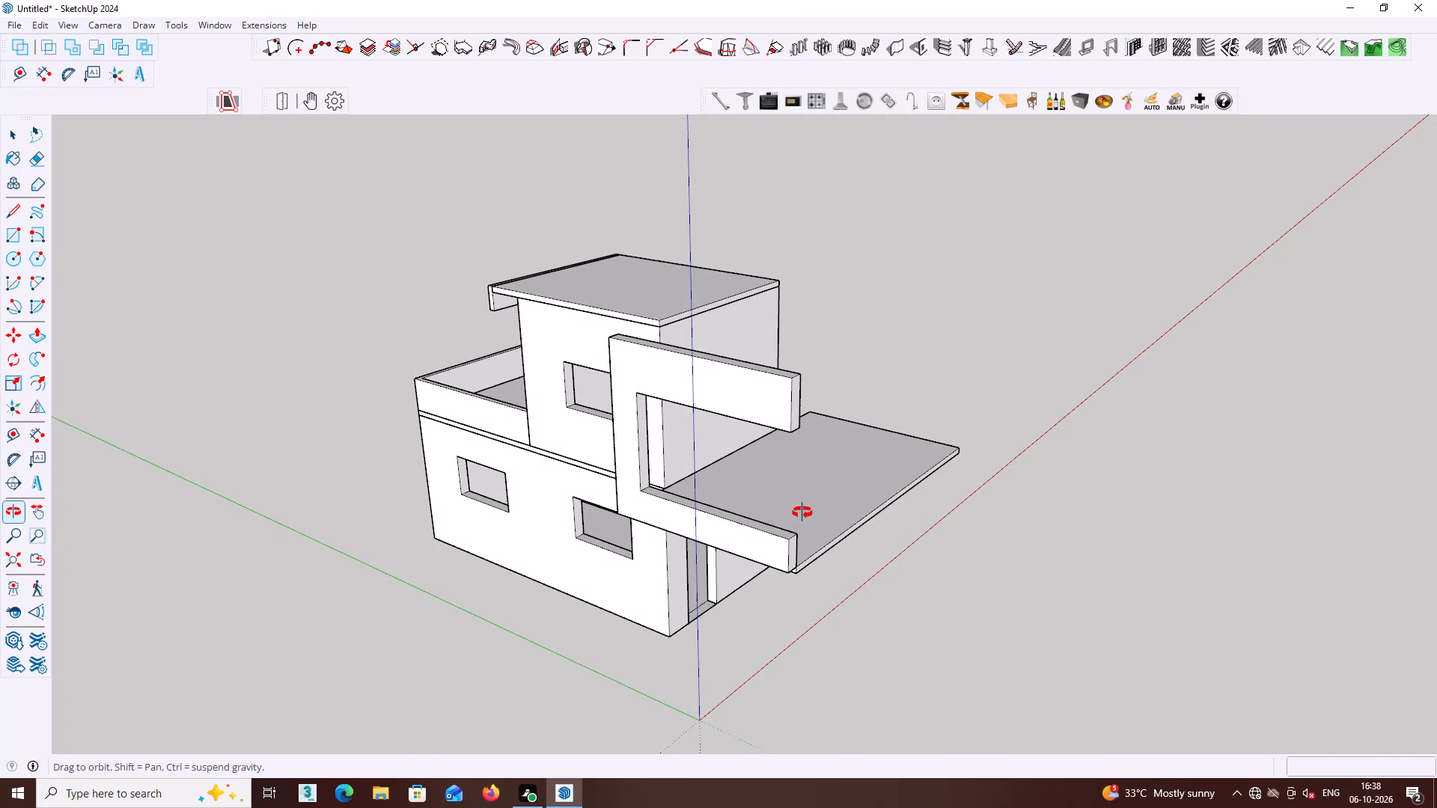
pyautogui.moveTo(802, 512); pyautogui.dragTo(1104, 460, button='middle')
pyautogui.moveTo(833, 471); pyautogui.dragTo(1073, 449, button='middle')
pyautogui.moveTo(867, 541); pyautogui.dragTo(801, 576, button='middle')
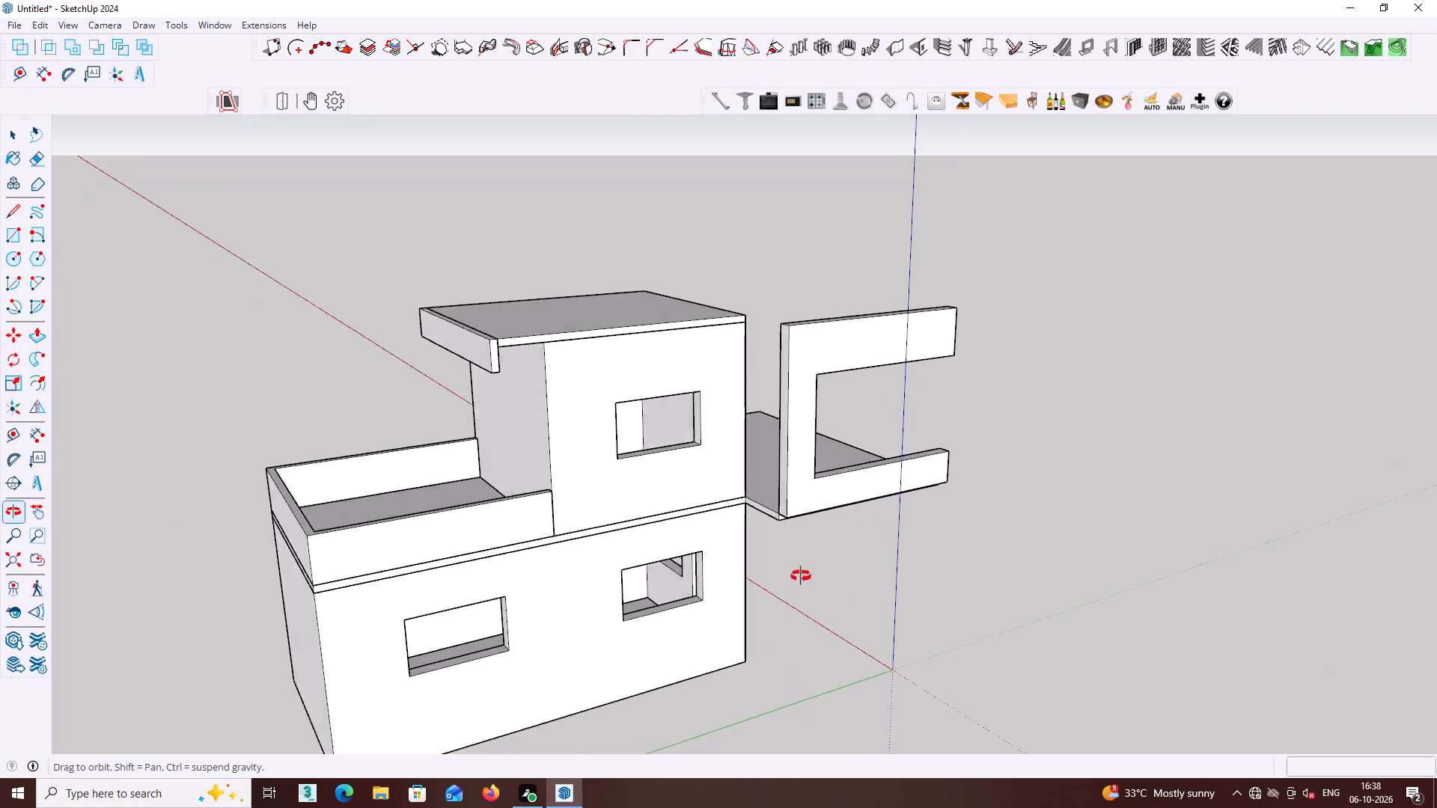
pyautogui.moveTo(801, 576); pyautogui.dragTo(1188, 575, button='middle')
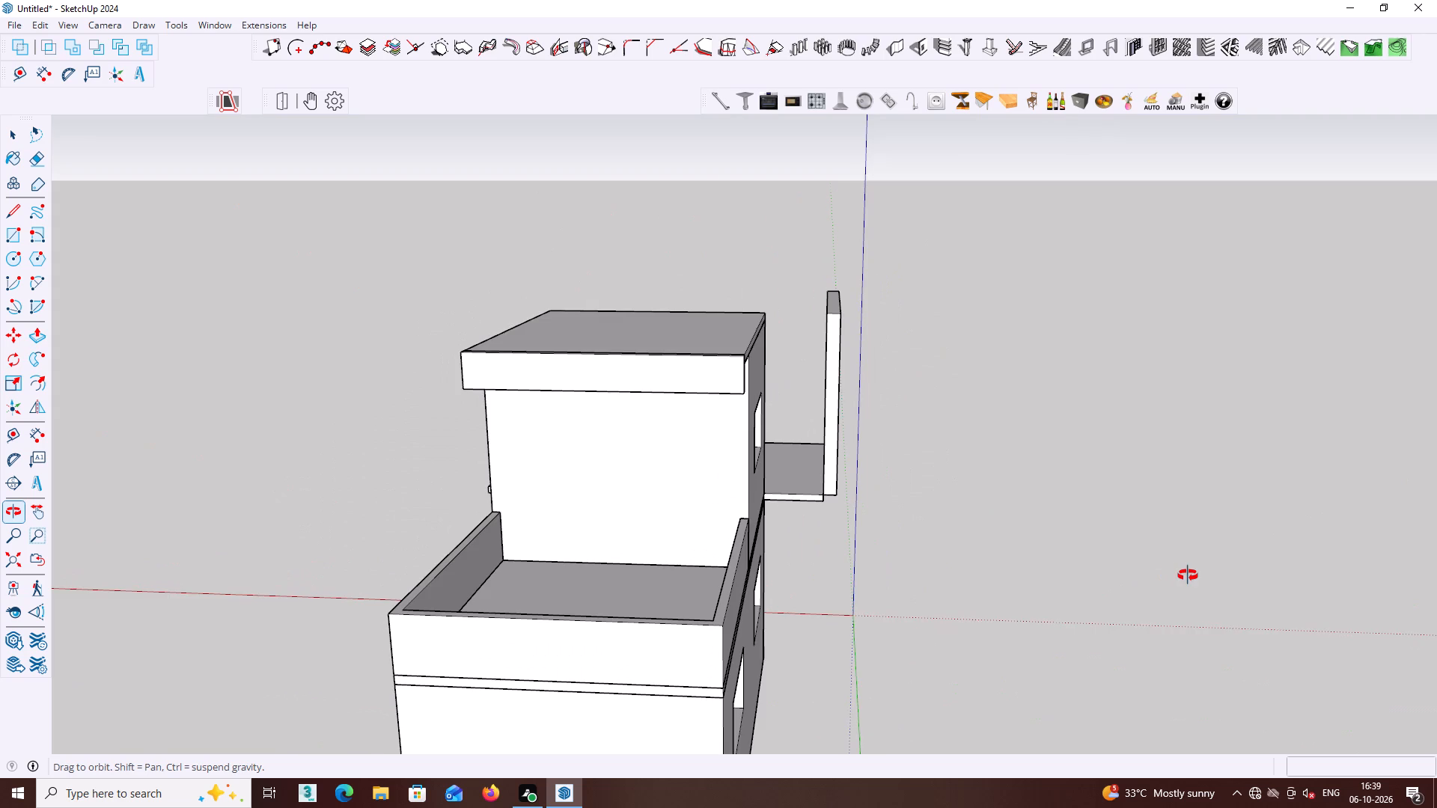
pyautogui.moveTo(1188, 575); pyautogui.dragTo(899, 297, button='middle')
pyautogui.press('space')
# Extend the C-shaped frame's bottom face down 4 1/2" to align with the underside of the canopy slab.
pyautogui.moveTo(860, 551); pyautogui.dragTo(859, 533, button='middle')
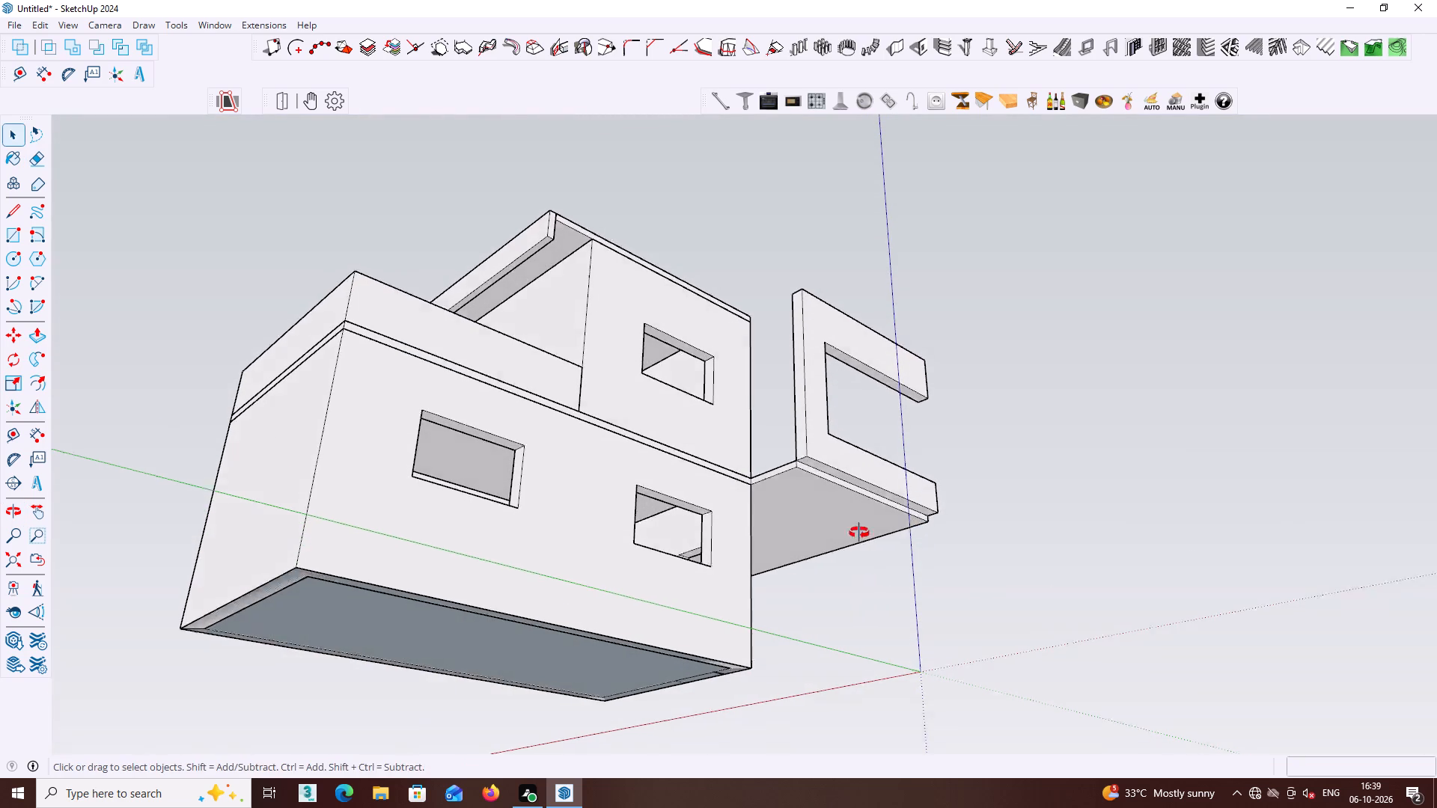
pyautogui.moveTo(859, 533); pyautogui.dragTo(857, 434, button='middle')
pyautogui.scroll(5, 802, 480)
pyautogui.click(829, 434)
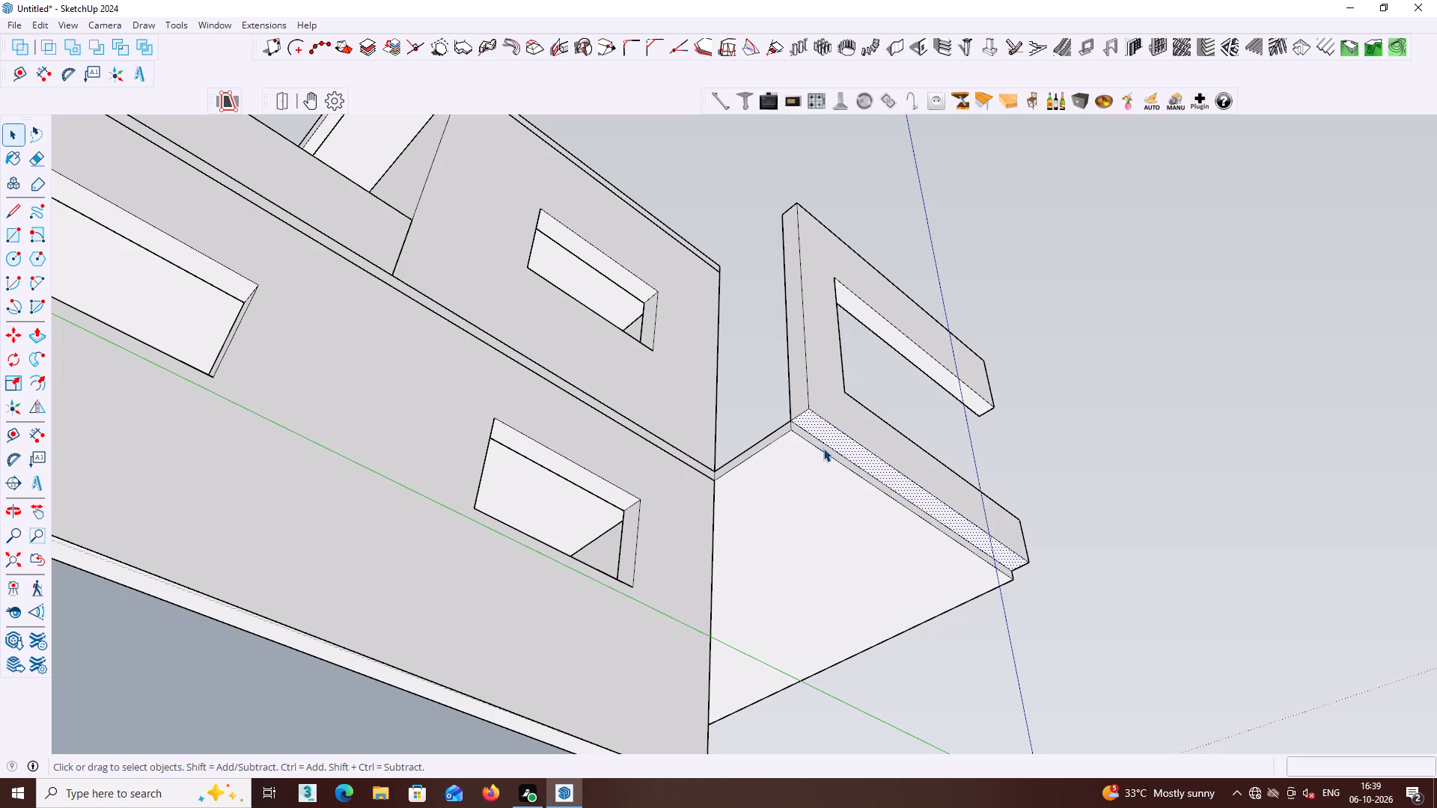
pyautogui.press('p')
pyautogui.click(817, 420)
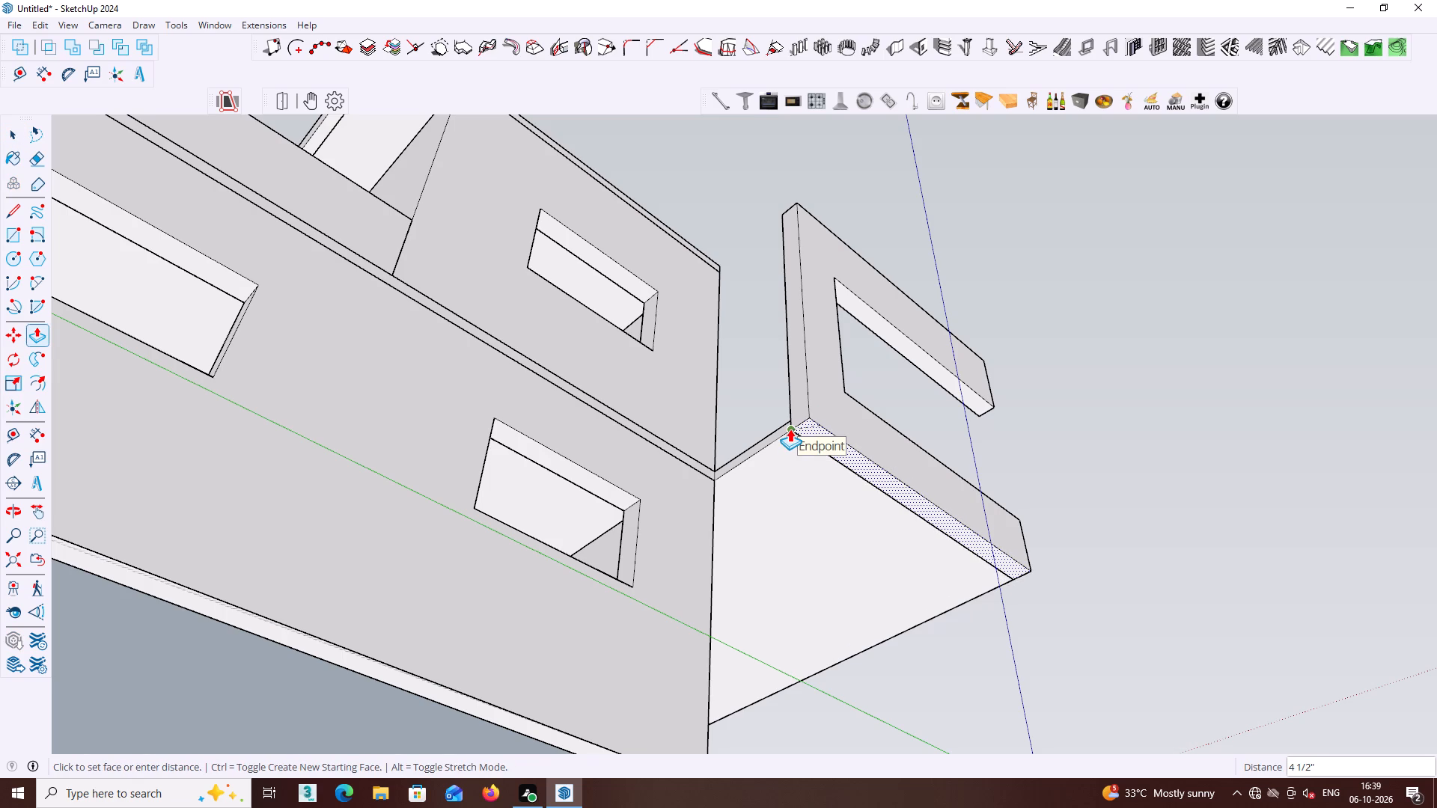
pyautogui.click(790, 429)
pyautogui.press('space')
# Delete the two seam edges between the side frame and the canopy slab, on the underside and on the slab's thin side face.
pyautogui.moveTo(850, 444); pyautogui.dragTo(962, 530, button='middle')
pyautogui.scroll(8, 836, 487)
pyautogui.click(836, 489)
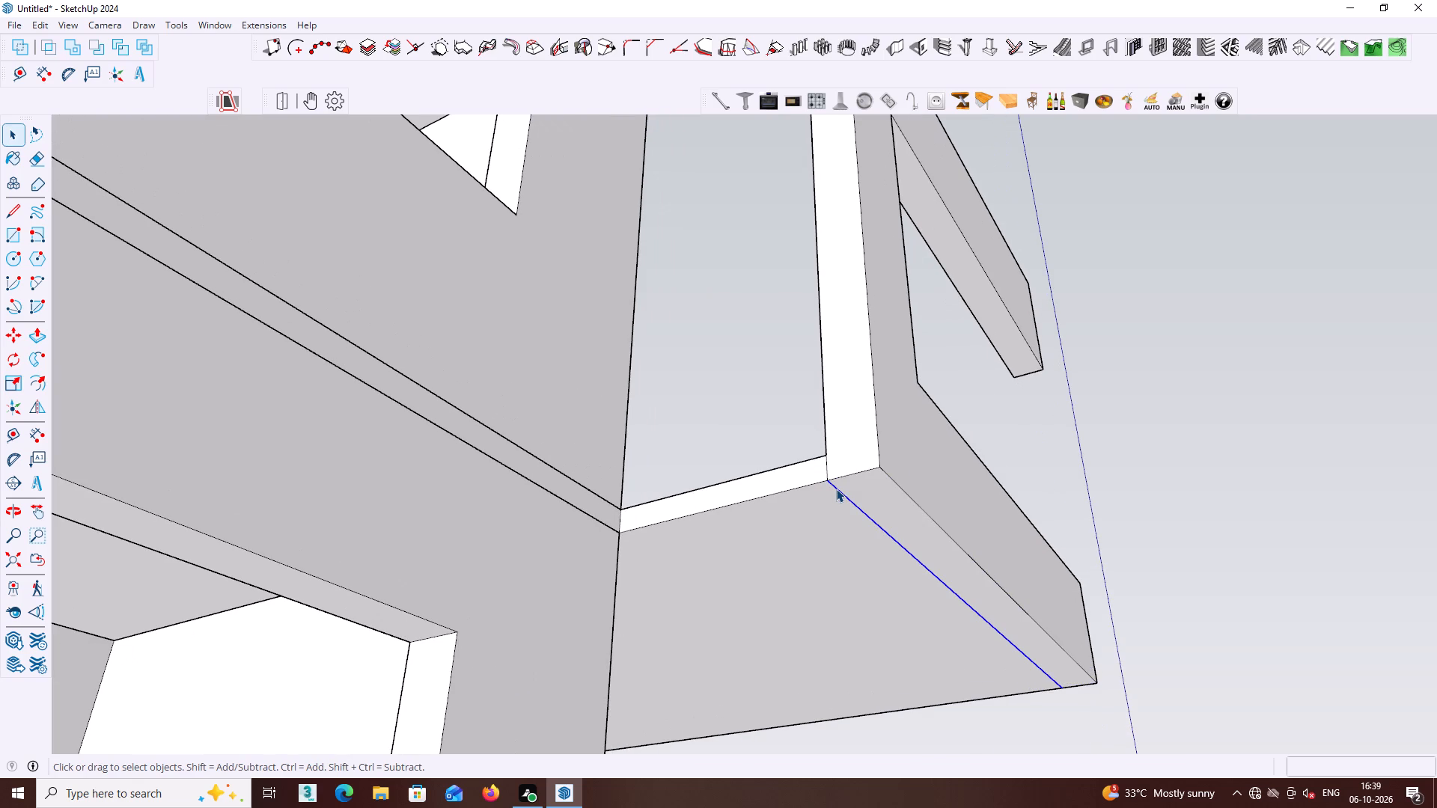
pyautogui.press('Delete')
pyautogui.moveTo(842, 486); pyautogui.dragTo(846, 539, button='middle')
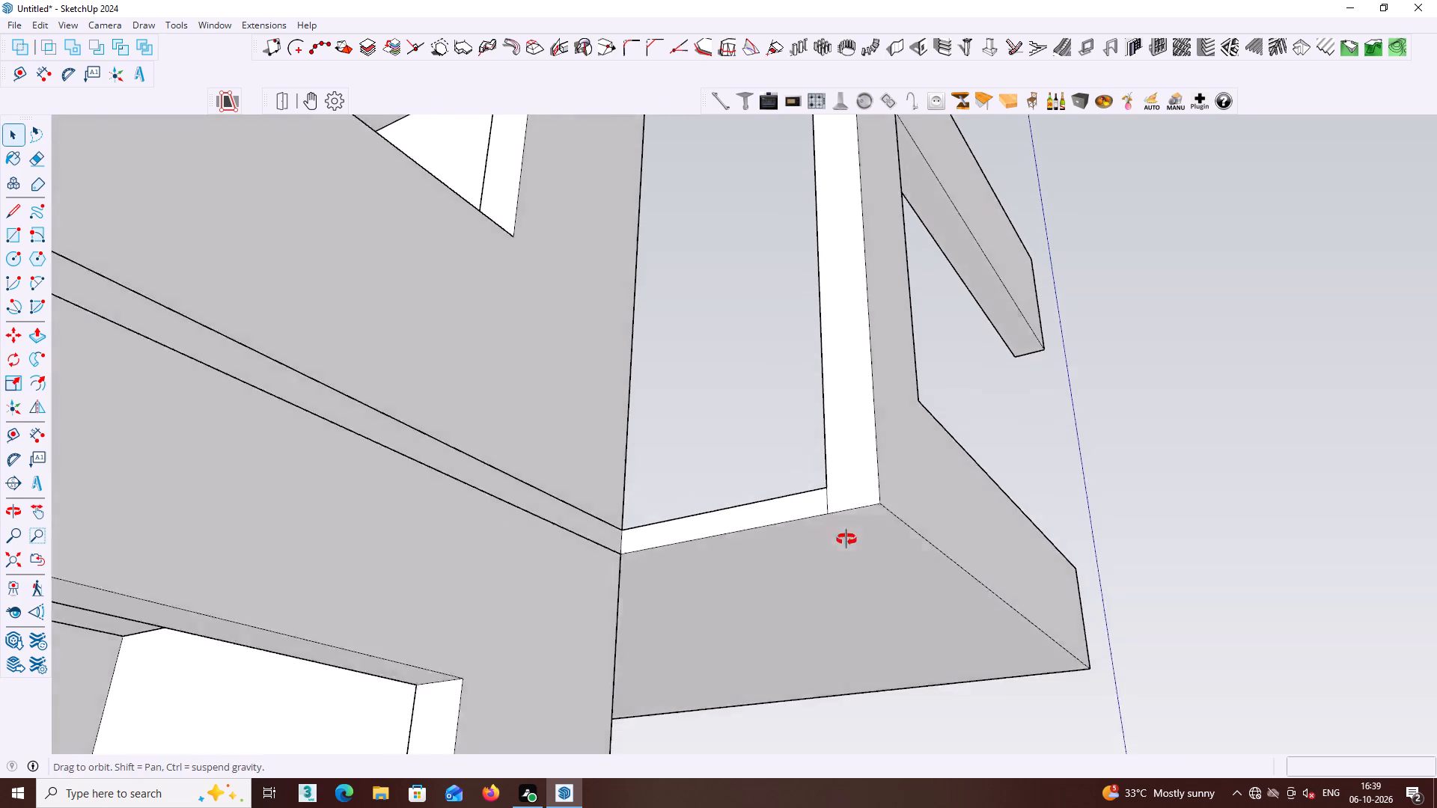
pyautogui.moveTo(846, 539); pyautogui.dragTo(852, 590, button='middle')
pyautogui.scroll(2, 843, 574)
pyautogui.click(830, 574)
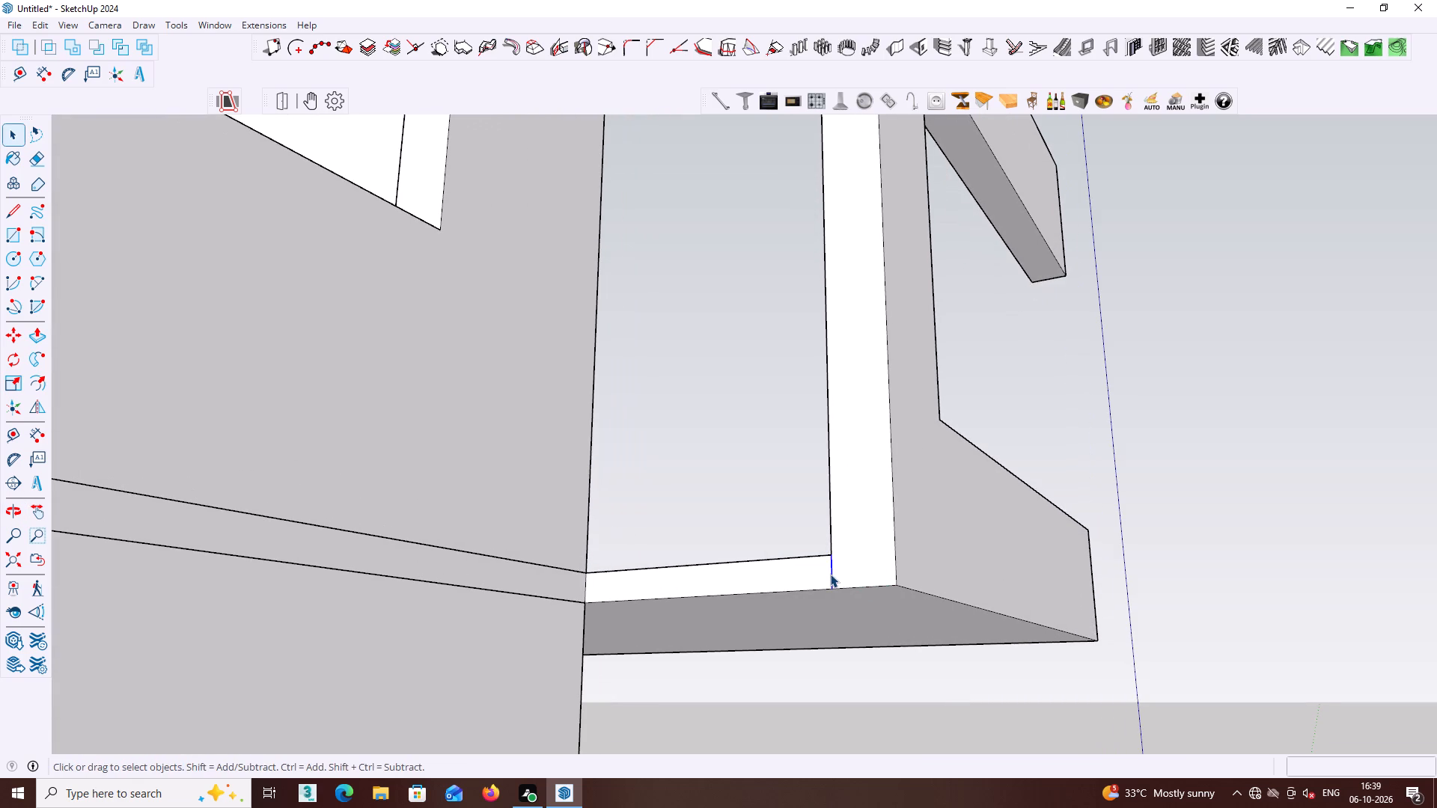
pyautogui.press('Delete')
# Examine the house, canopy slab and C-shaped side frame from below, the front and both sides.
pyautogui.scroll(-12, 863, 571)
pyautogui.moveTo(1023, 530); pyautogui.dragTo(1000, 530, button='middle')
pyautogui.moveTo(985, 530); pyautogui.dragTo(835, 539, button='middle')
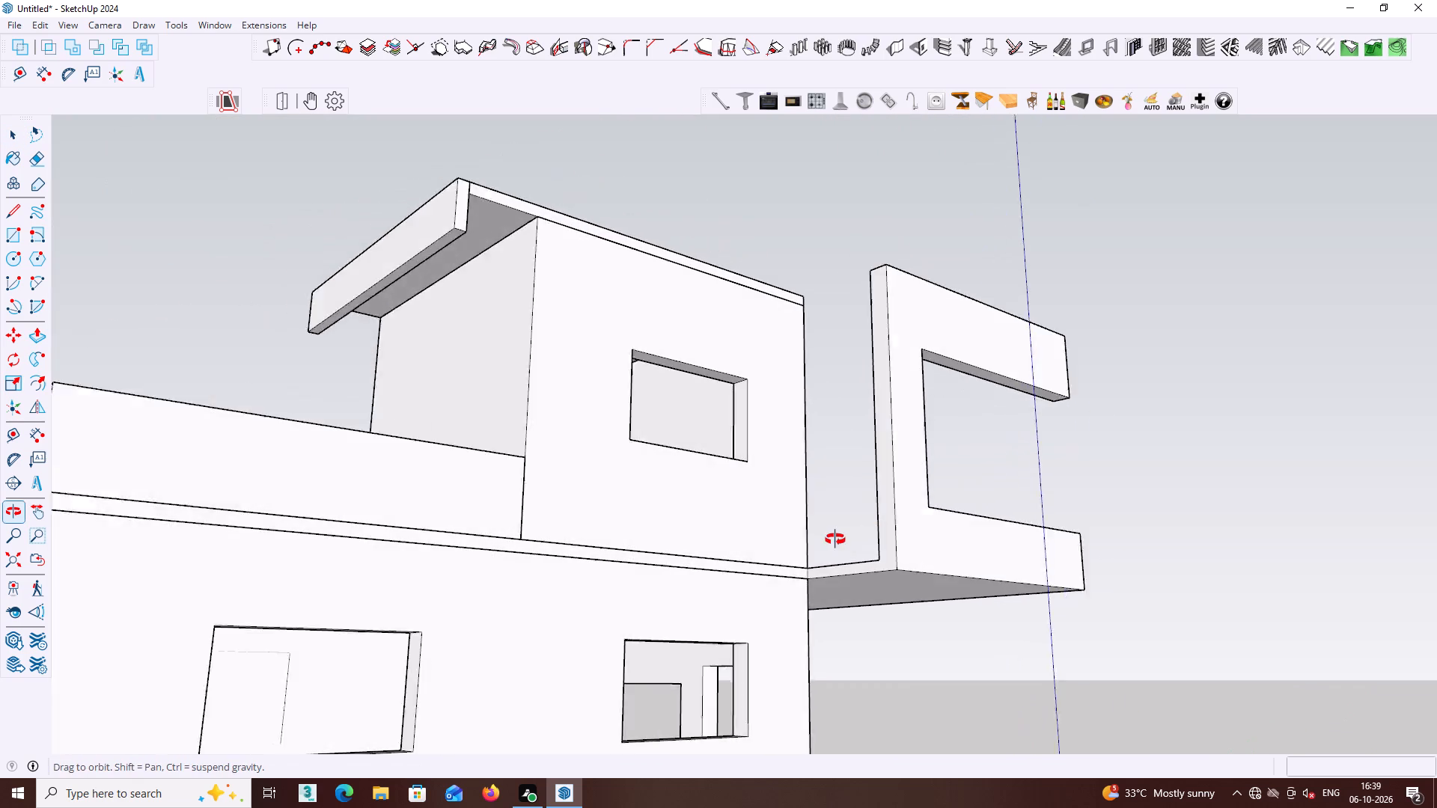
pyautogui.moveTo(835, 539); pyautogui.dragTo(545, 547, button='middle')
pyautogui.scroll(-2, 580, 551)
pyautogui.moveTo(916, 551); pyautogui.dragTo(426, 596, button='middle')
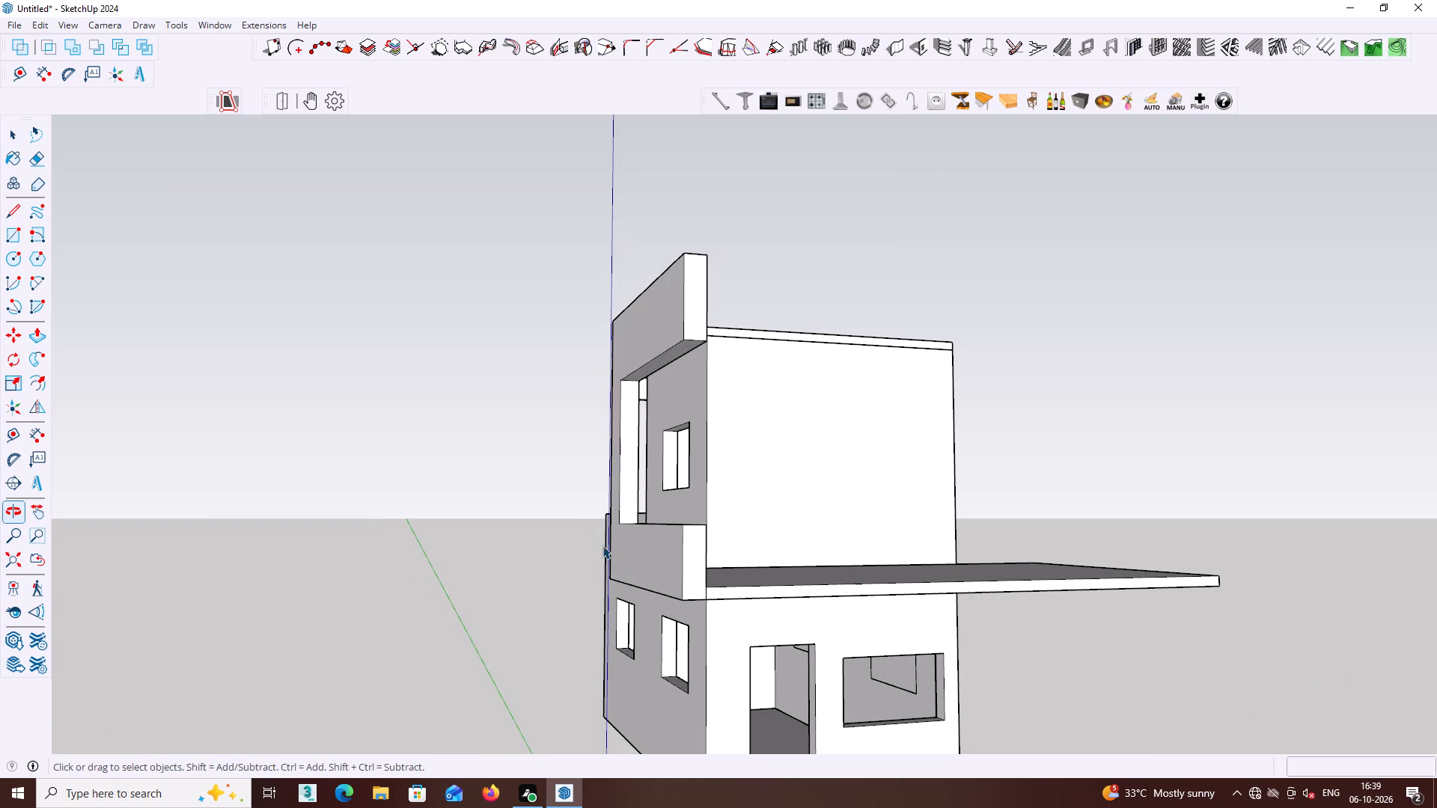
pyautogui.moveTo(672, 521); pyautogui.dragTo(502, 553, button='middle')
pyautogui.scroll(1, 620, 533)
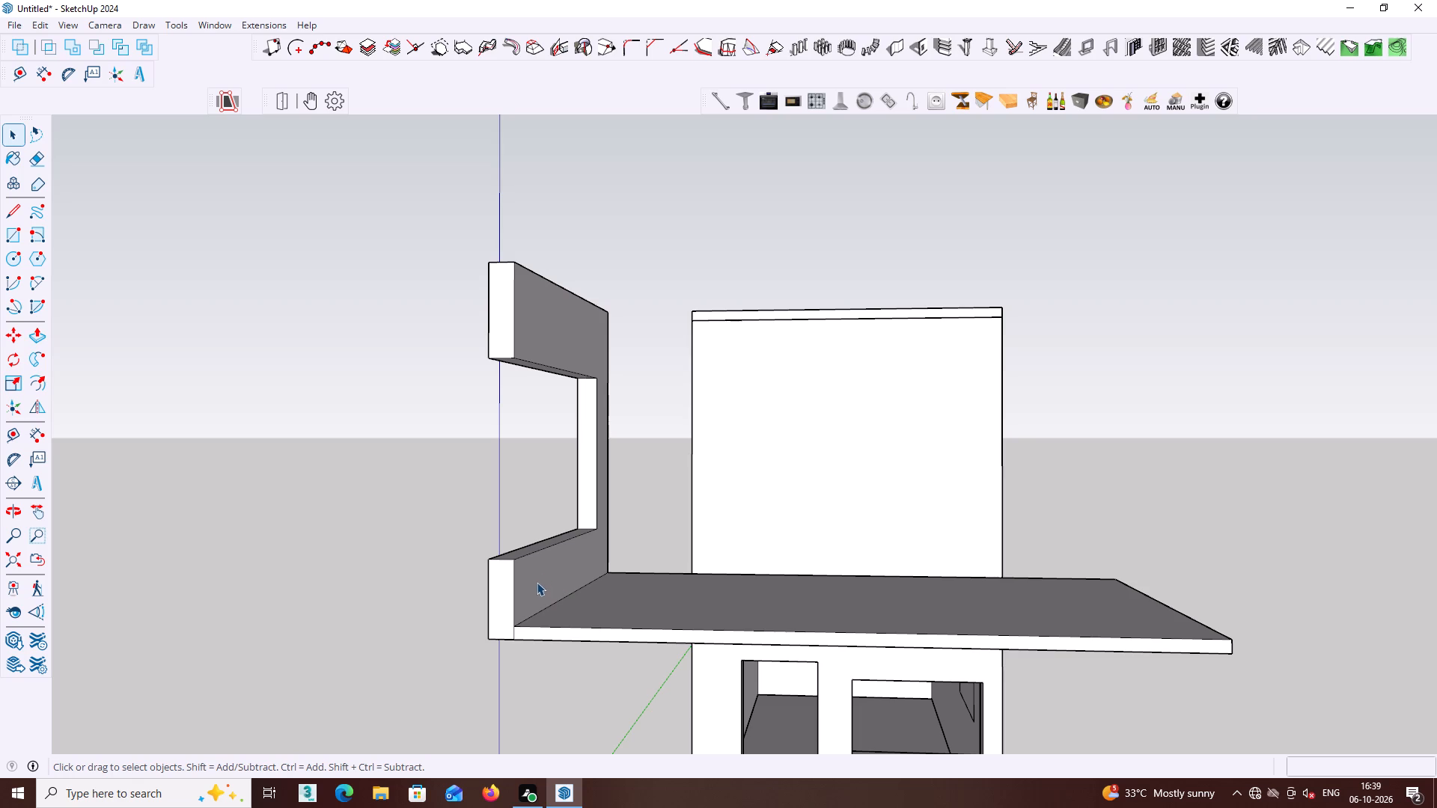
pyautogui.moveTo(533, 589); pyautogui.dragTo(1209, 659, button='middle')
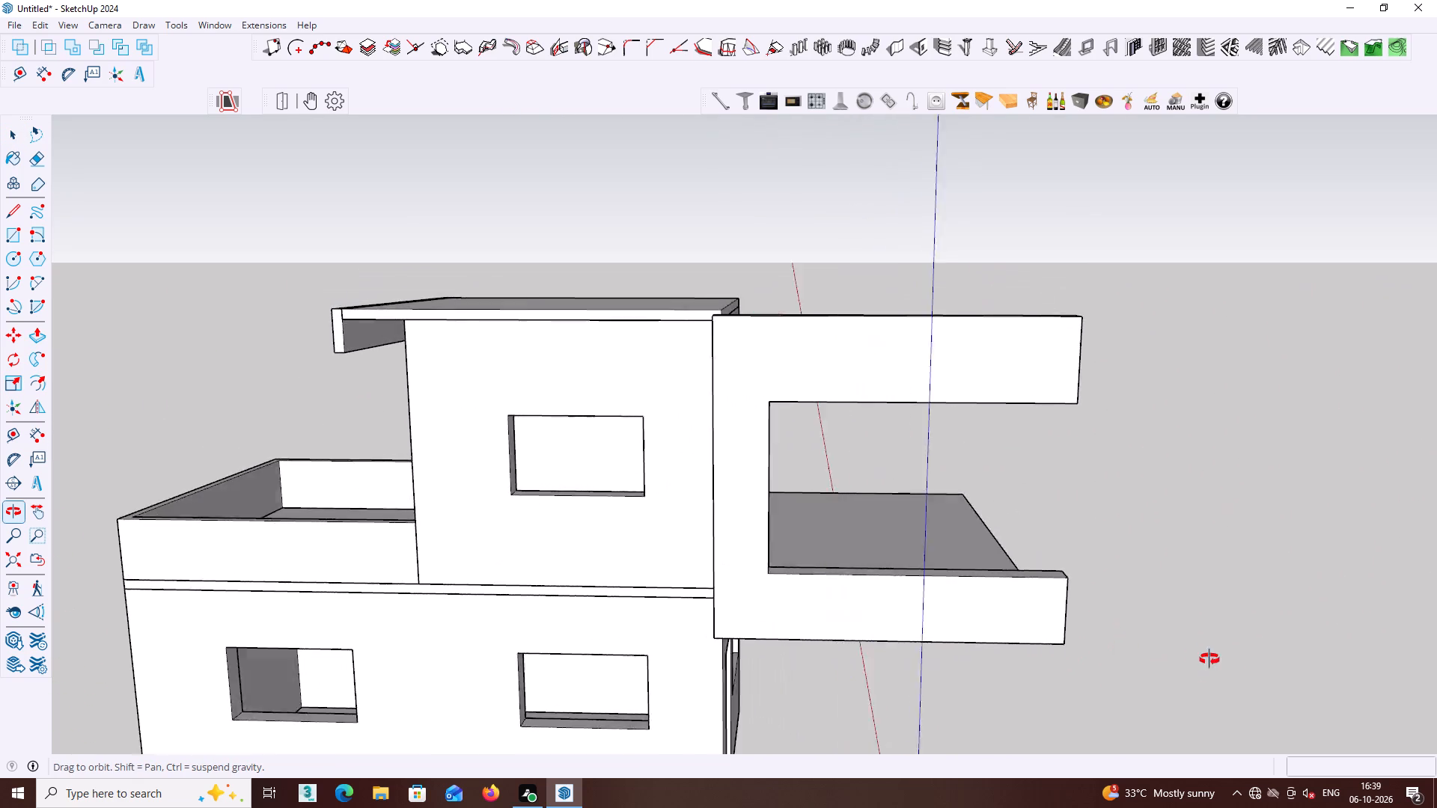
# Examine the C-shaped side frame, canopy slab and their junction with the upper floor from the front, side and rear.
pyautogui.moveTo(1209, 659); pyautogui.dragTo(401, 643, button='middle')
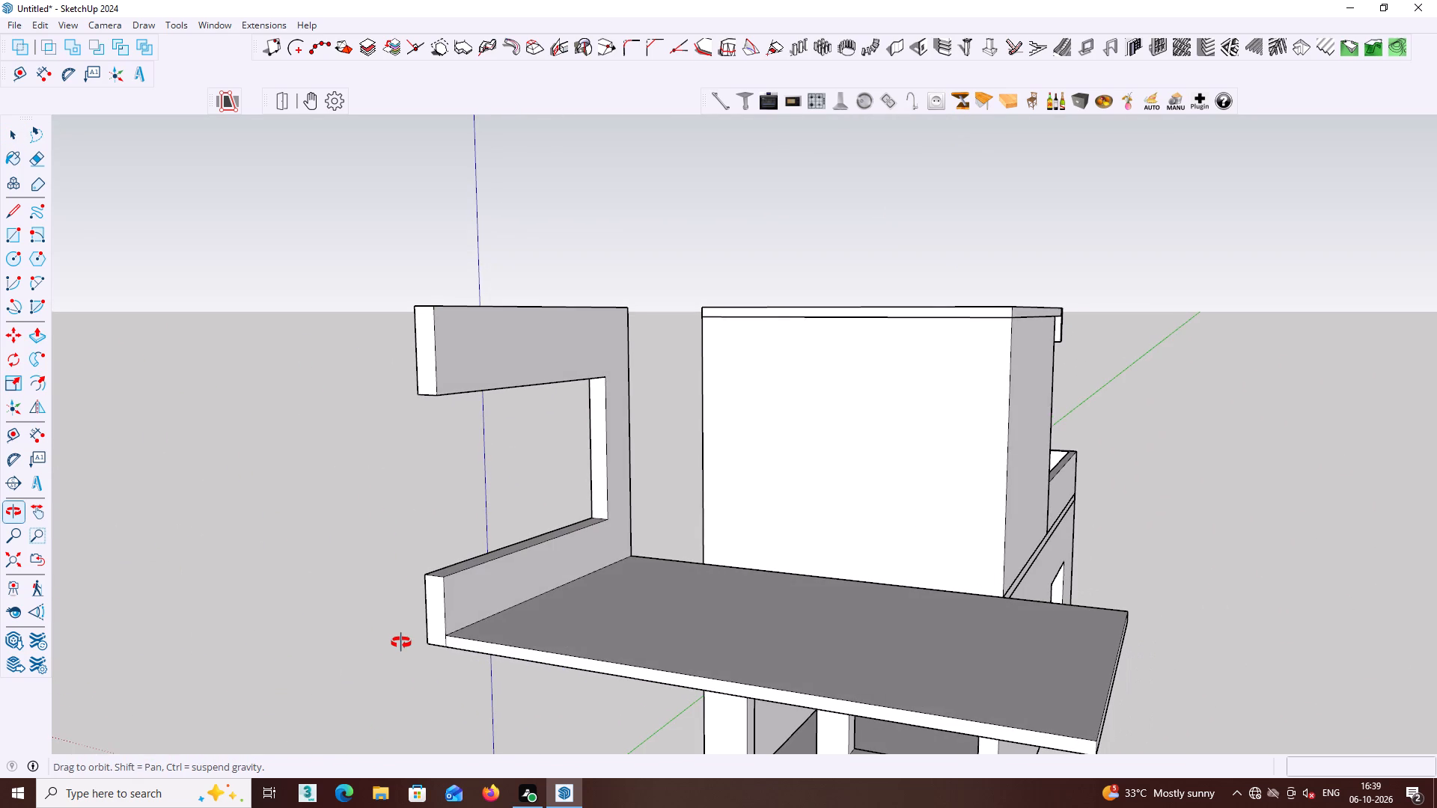
pyautogui.moveTo(401, 643); pyautogui.dragTo(384, 661, button='middle')
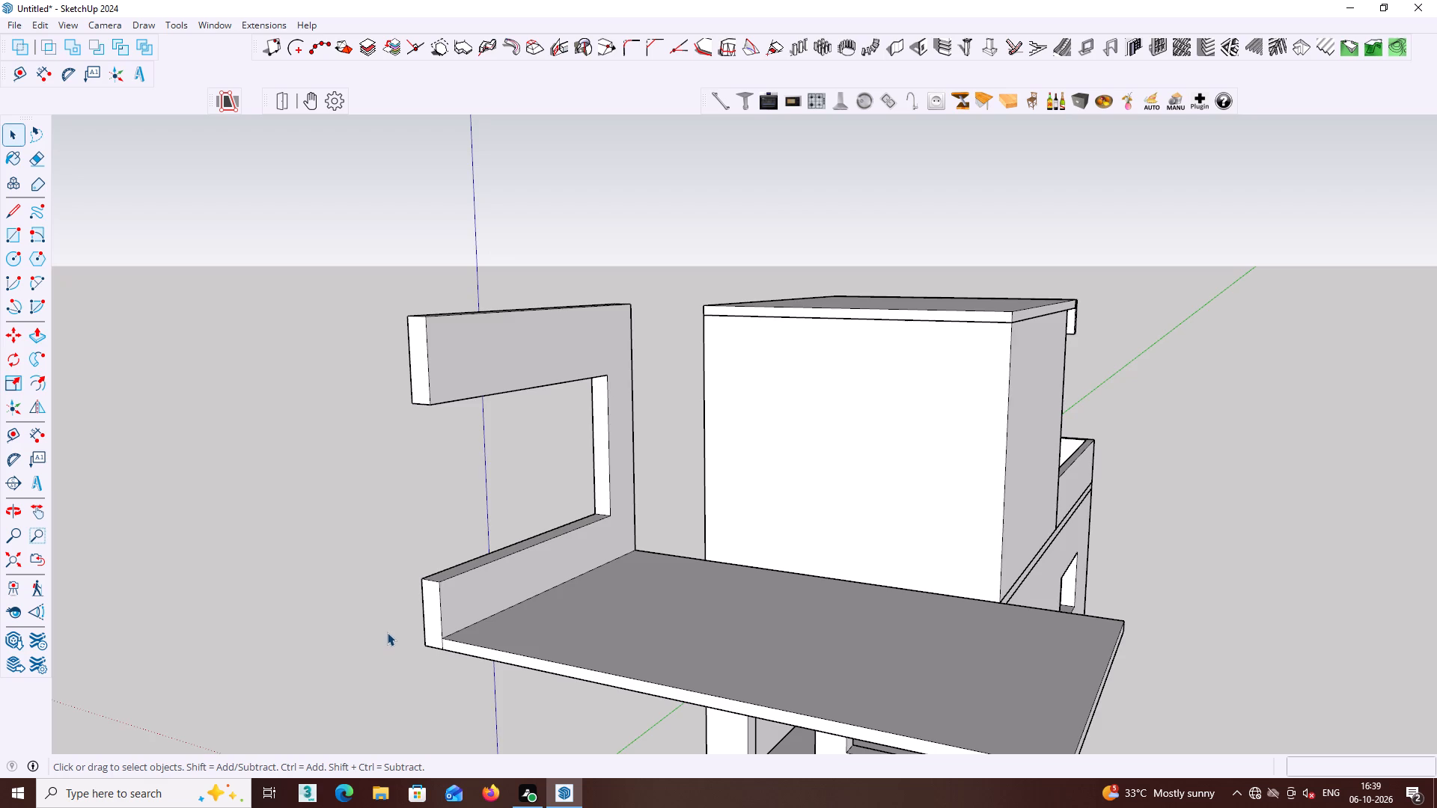
pyautogui.scroll(-1, 387, 632)
pyautogui.moveTo(480, 578); pyautogui.dragTo(719, 647, button='middle')
pyautogui.moveTo(695, 622); pyautogui.dragTo(765, 638, button='middle')
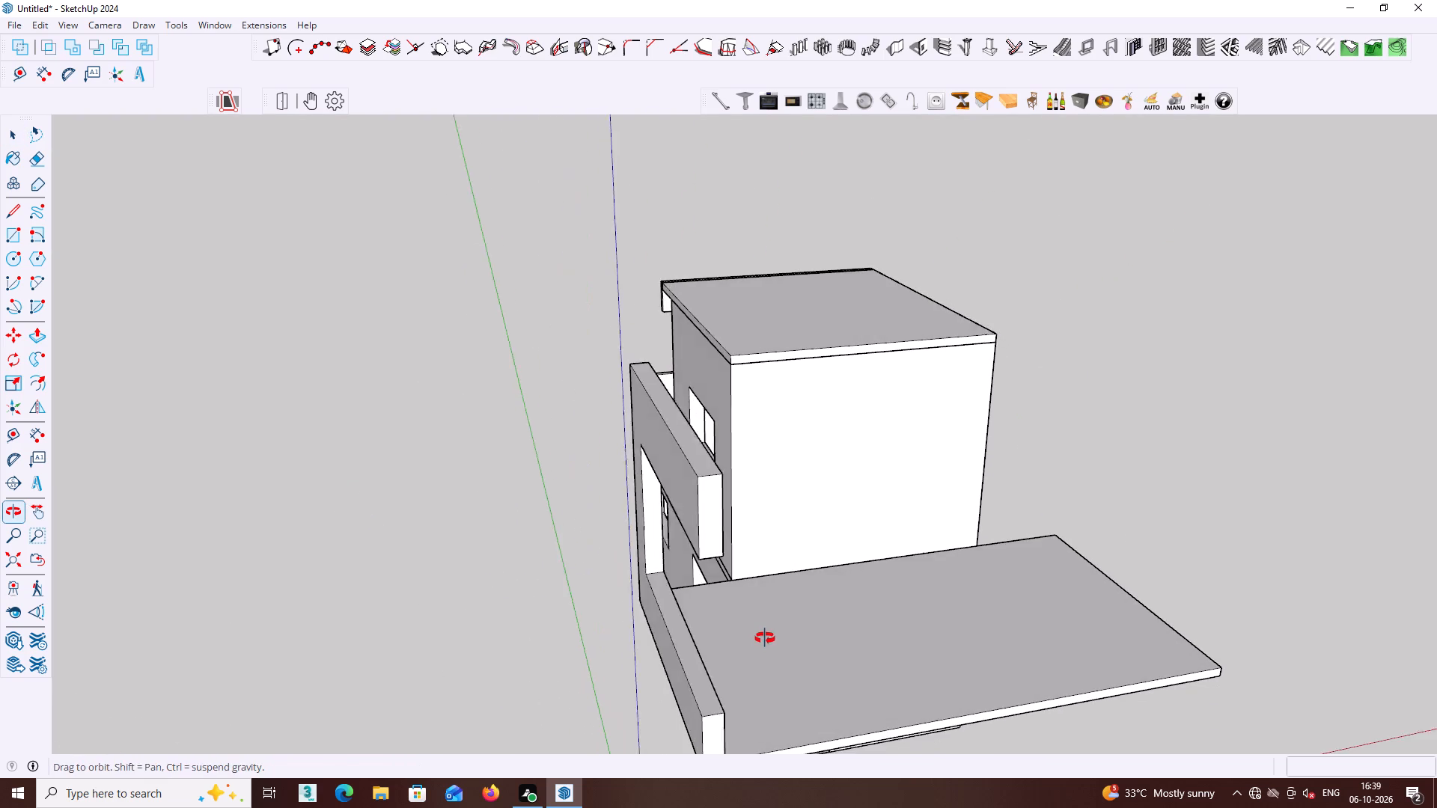
pyautogui.moveTo(765, 638); pyautogui.dragTo(776, 637, button='middle')
pyautogui.moveTo(694, 603); pyautogui.dragTo(1121, 587, button='middle')
pyautogui.moveTo(829, 580); pyautogui.dragTo(1160, 586, button='middle')
pyautogui.moveTo(1178, 581); pyautogui.dragTo(1248, 574, button='middle')
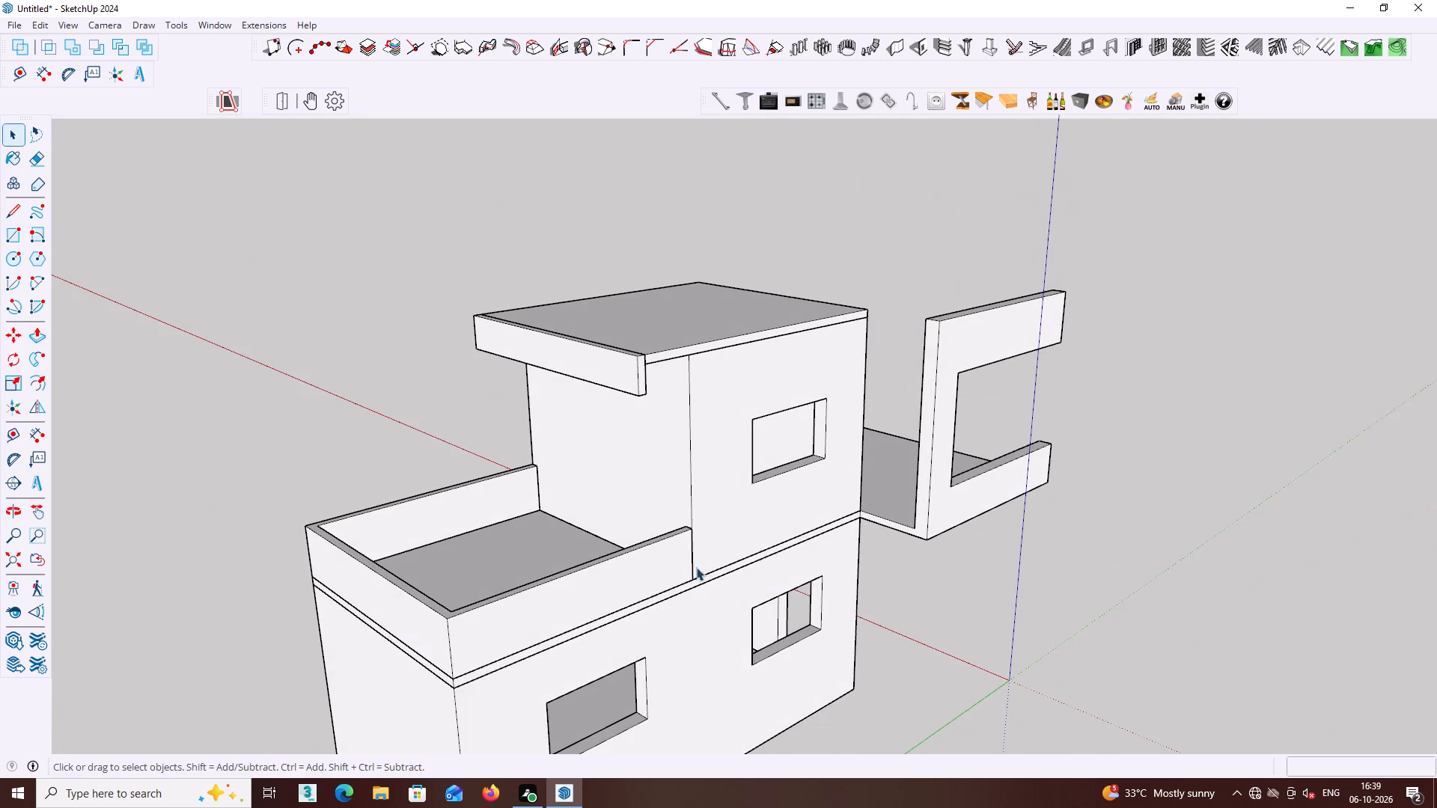
pyautogui.moveTo(704, 563); pyautogui.dragTo(801, 567, button='middle')
pyautogui.middleClick(832, 567)
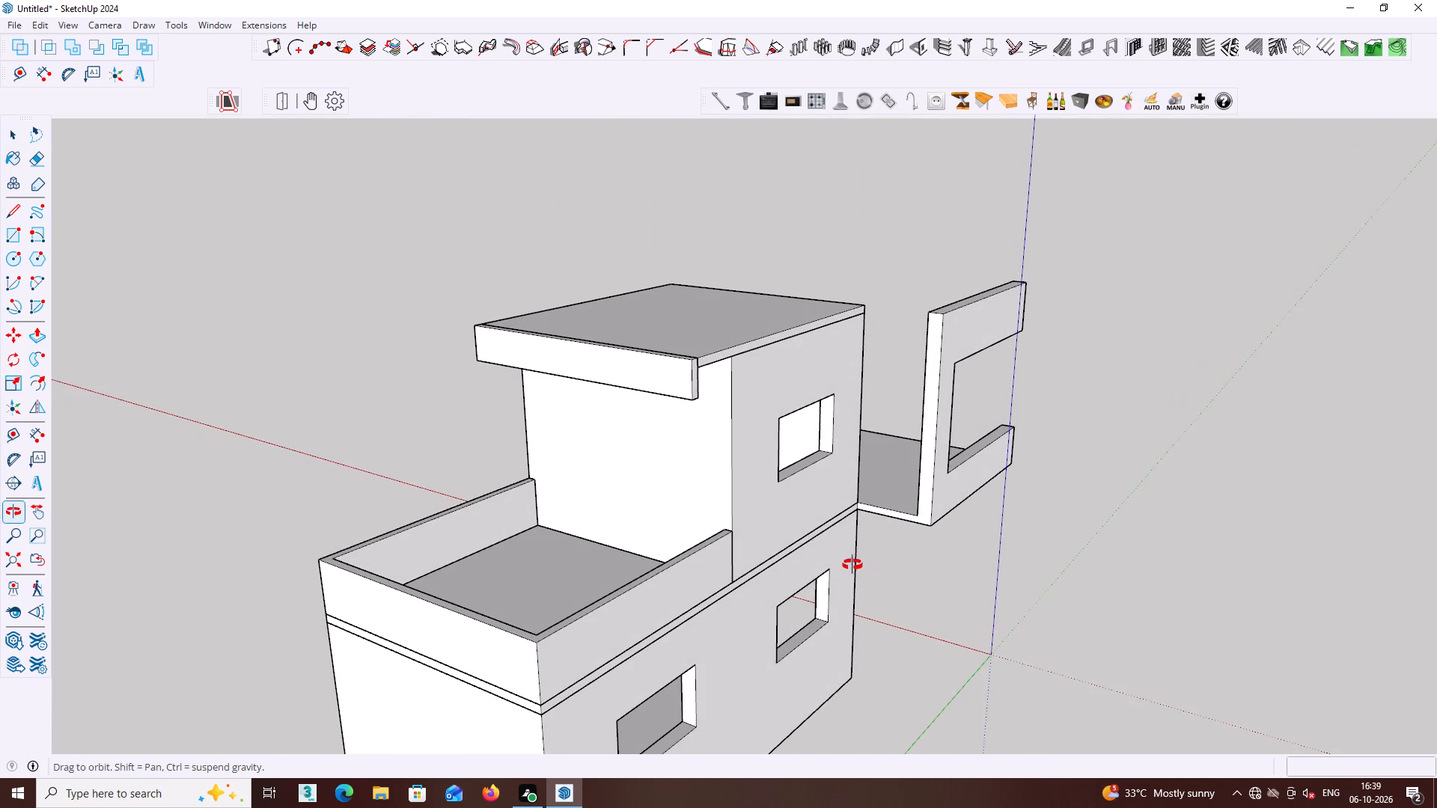
pyautogui.middleClick(829, 561)
pyautogui.moveTo(904, 542); pyautogui.dragTo(956, 490, button='middle')
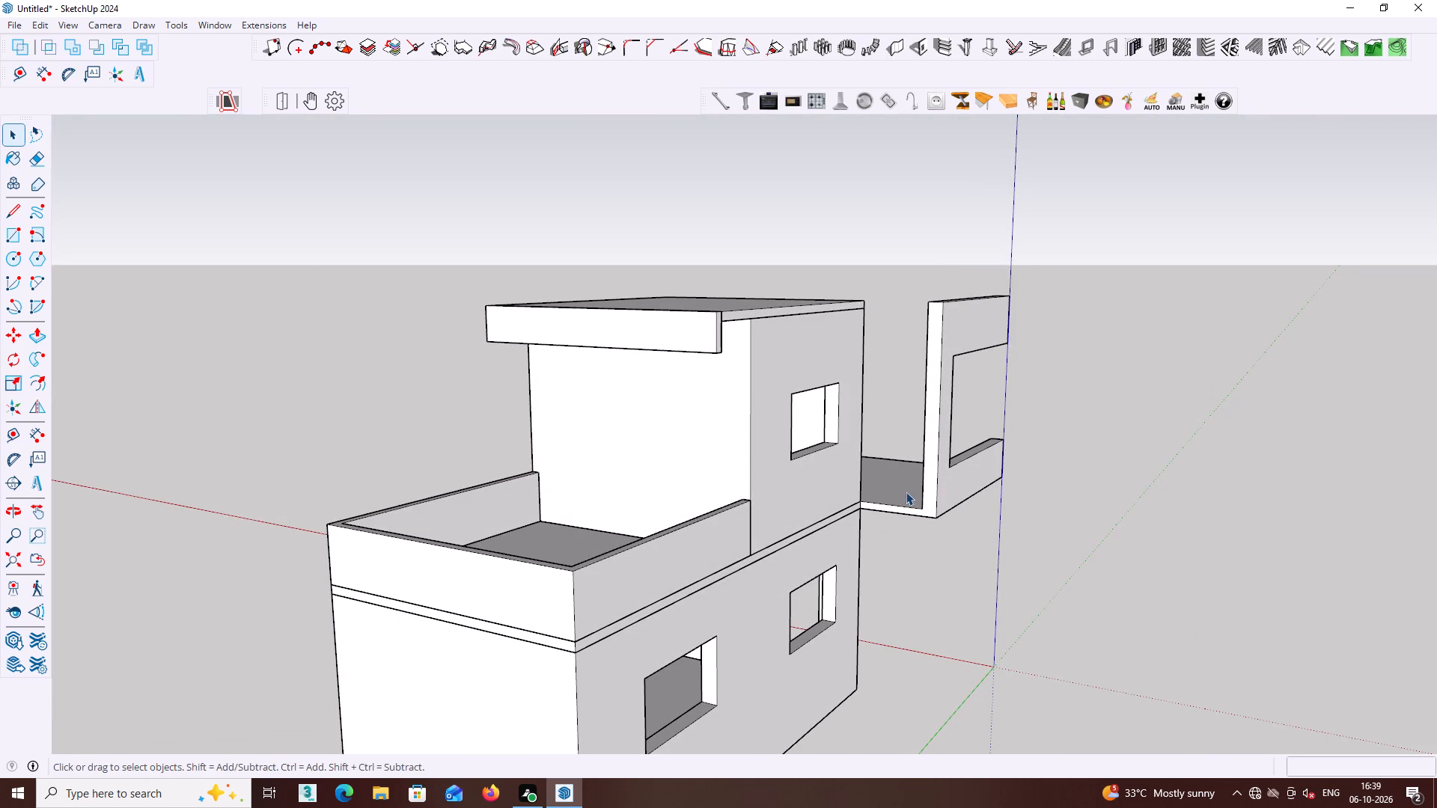
pyautogui.scroll(2, 908, 500)
pyautogui.moveTo(908, 500); pyautogui.dragTo(922, 491, button='middle')
pyautogui.scroll(1, 925, 520)
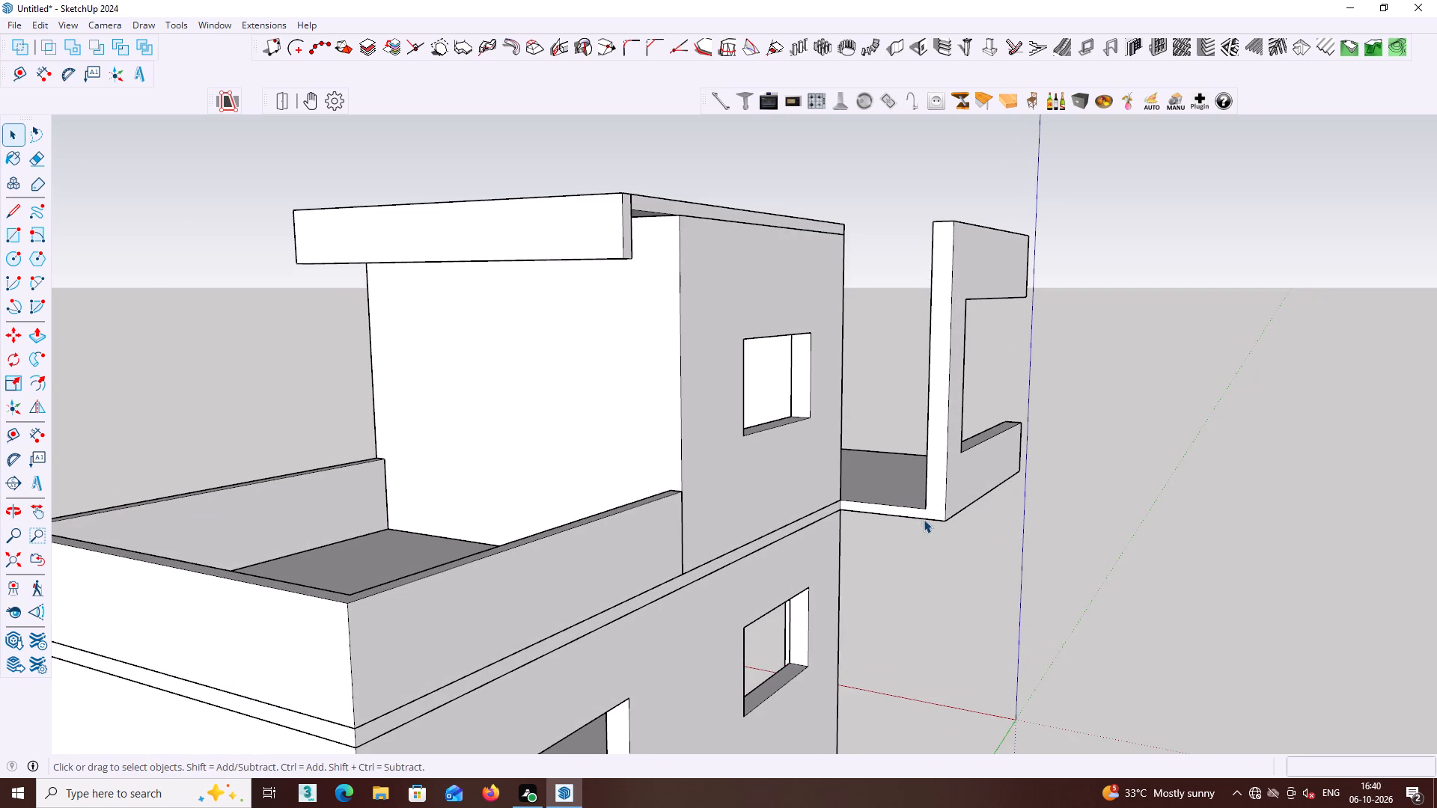
pyautogui.moveTo(918, 519); pyautogui.dragTo(852, 503, button='middle')
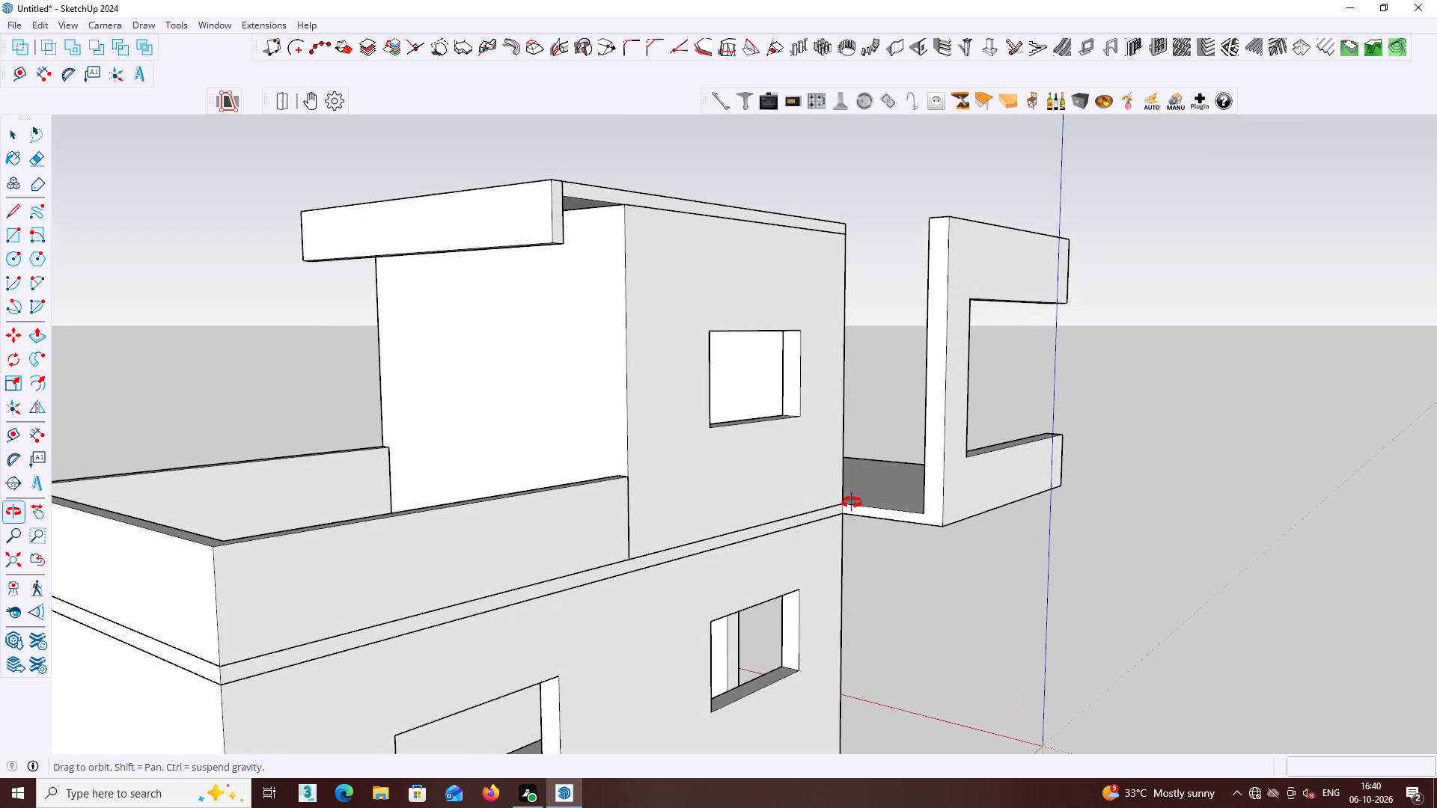
pyautogui.moveTo(852, 503); pyautogui.dragTo(852, 488, button='middle')
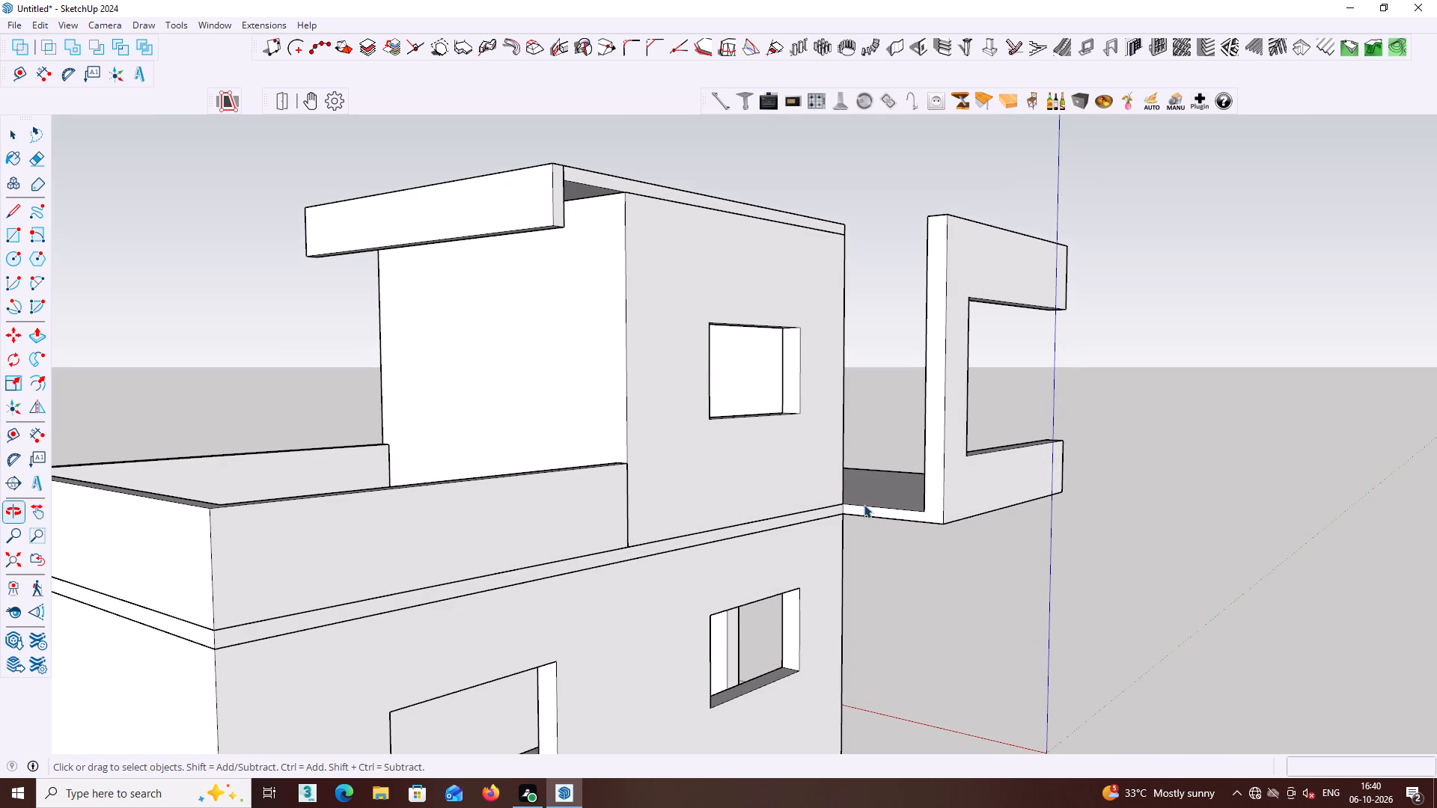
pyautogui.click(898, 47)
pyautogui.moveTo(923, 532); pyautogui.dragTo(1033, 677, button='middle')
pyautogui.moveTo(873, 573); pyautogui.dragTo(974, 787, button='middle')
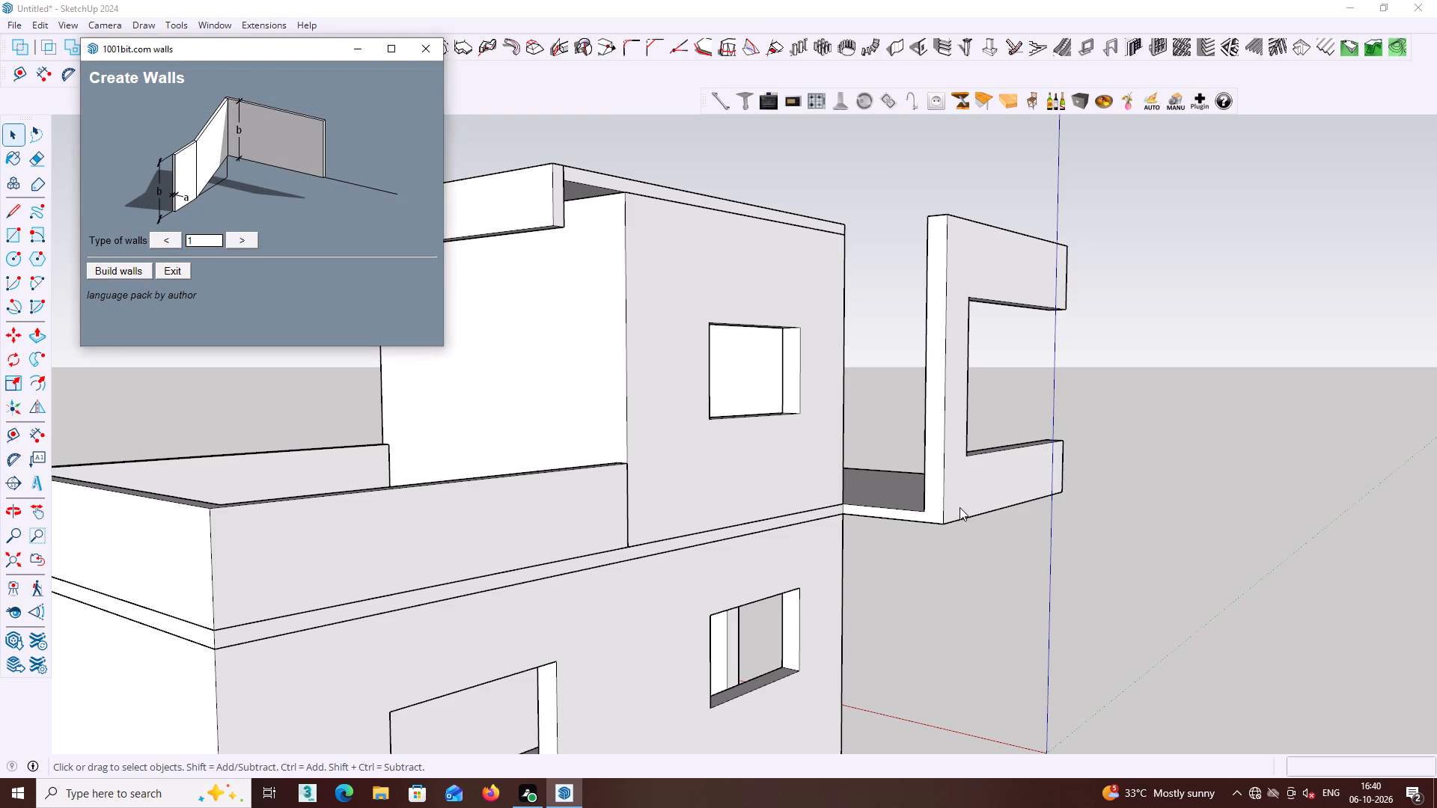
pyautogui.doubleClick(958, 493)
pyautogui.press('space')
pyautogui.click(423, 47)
# Select the C-shaped side frame together with all the slab geometry connected to it.
pyautogui.click(968, 460)
pyautogui.click(964, 462)
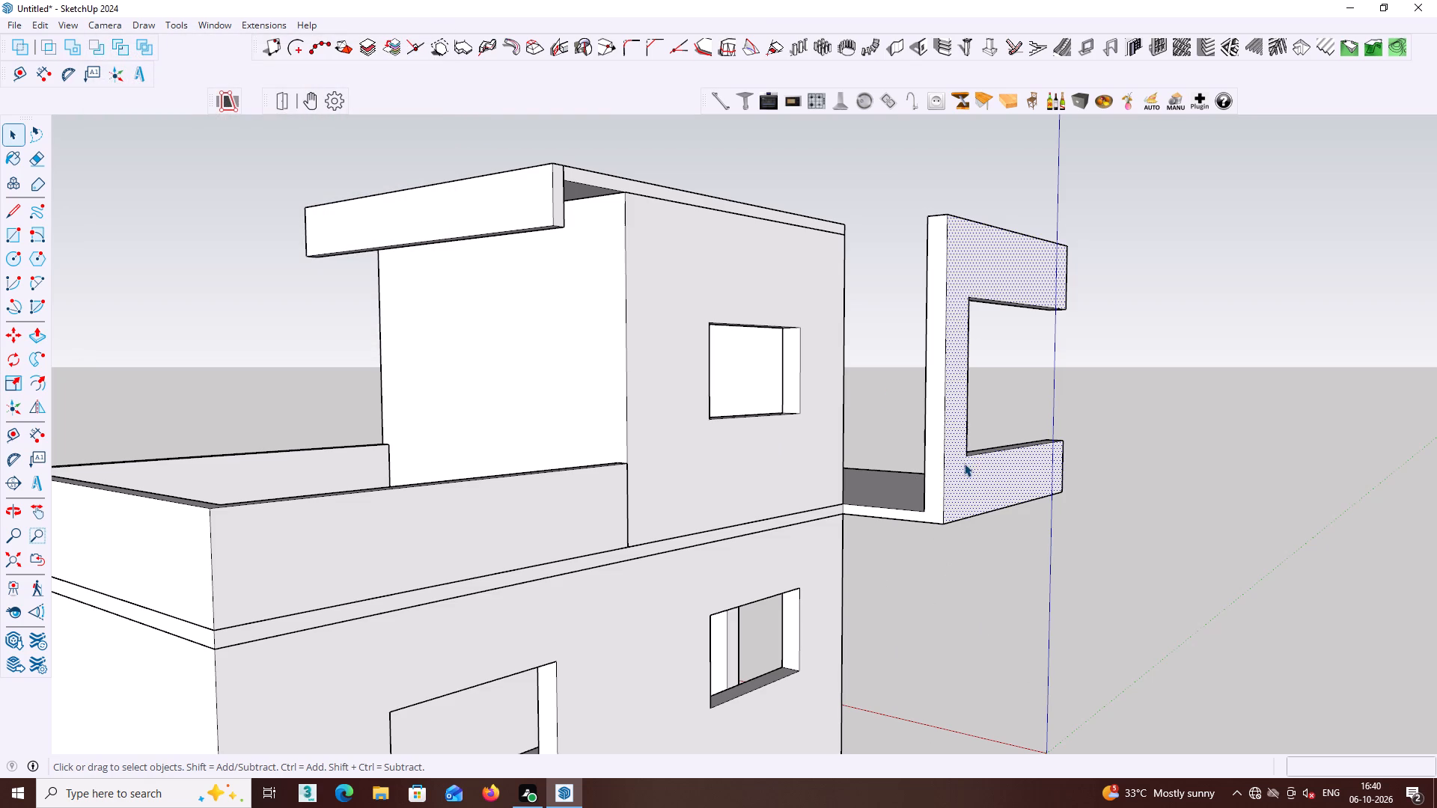
pyautogui.doubleClick(941, 465)
pyautogui.tripleClick(950, 465)
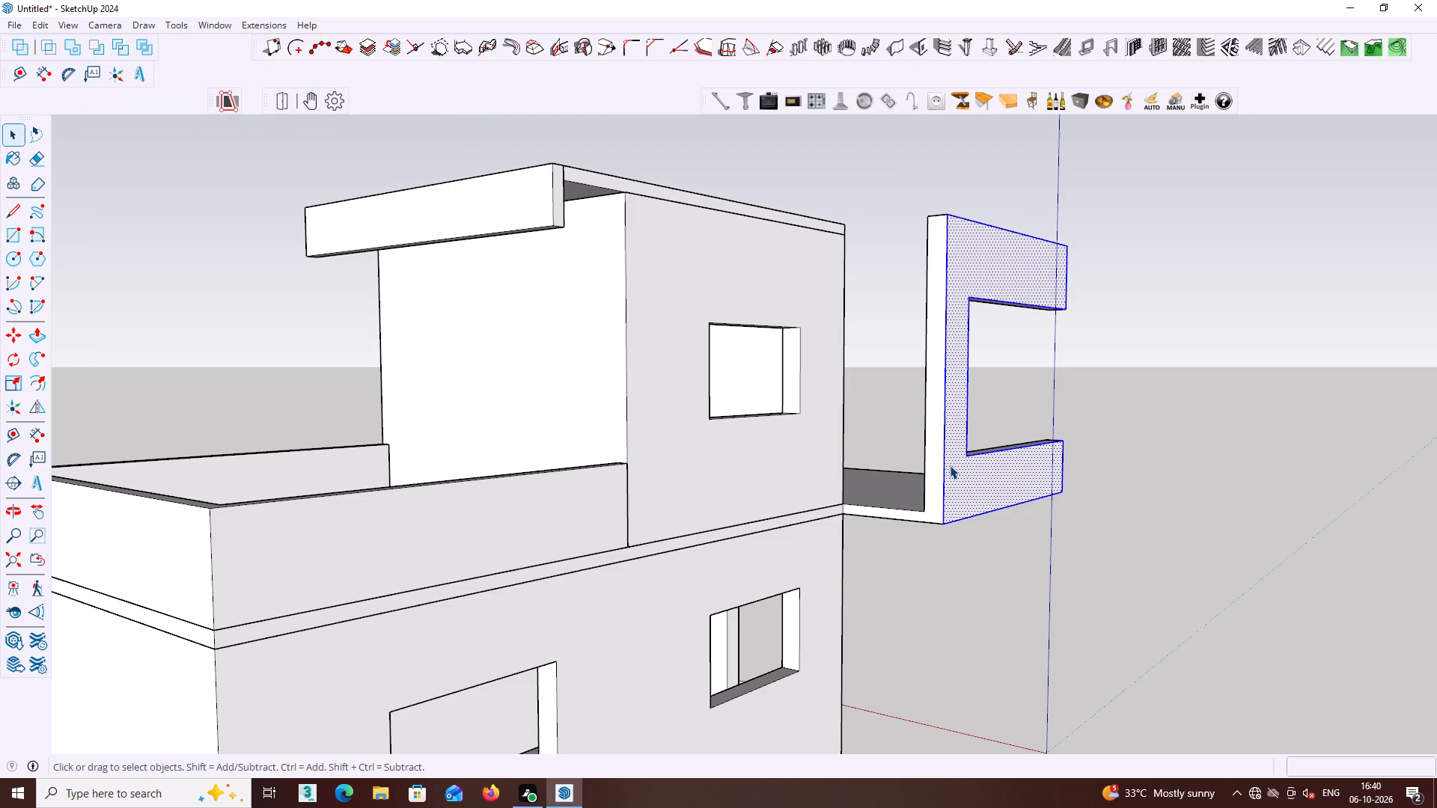
pyautogui.click(950, 465)
pyautogui.moveTo(952, 466); pyautogui.dragTo(670, 583, button='middle')
pyautogui.scroll(-4, 857, 566)
pyautogui.moveTo(873, 564); pyautogui.dragTo(959, 520, button='middle')
pyautogui.click(888, 605)
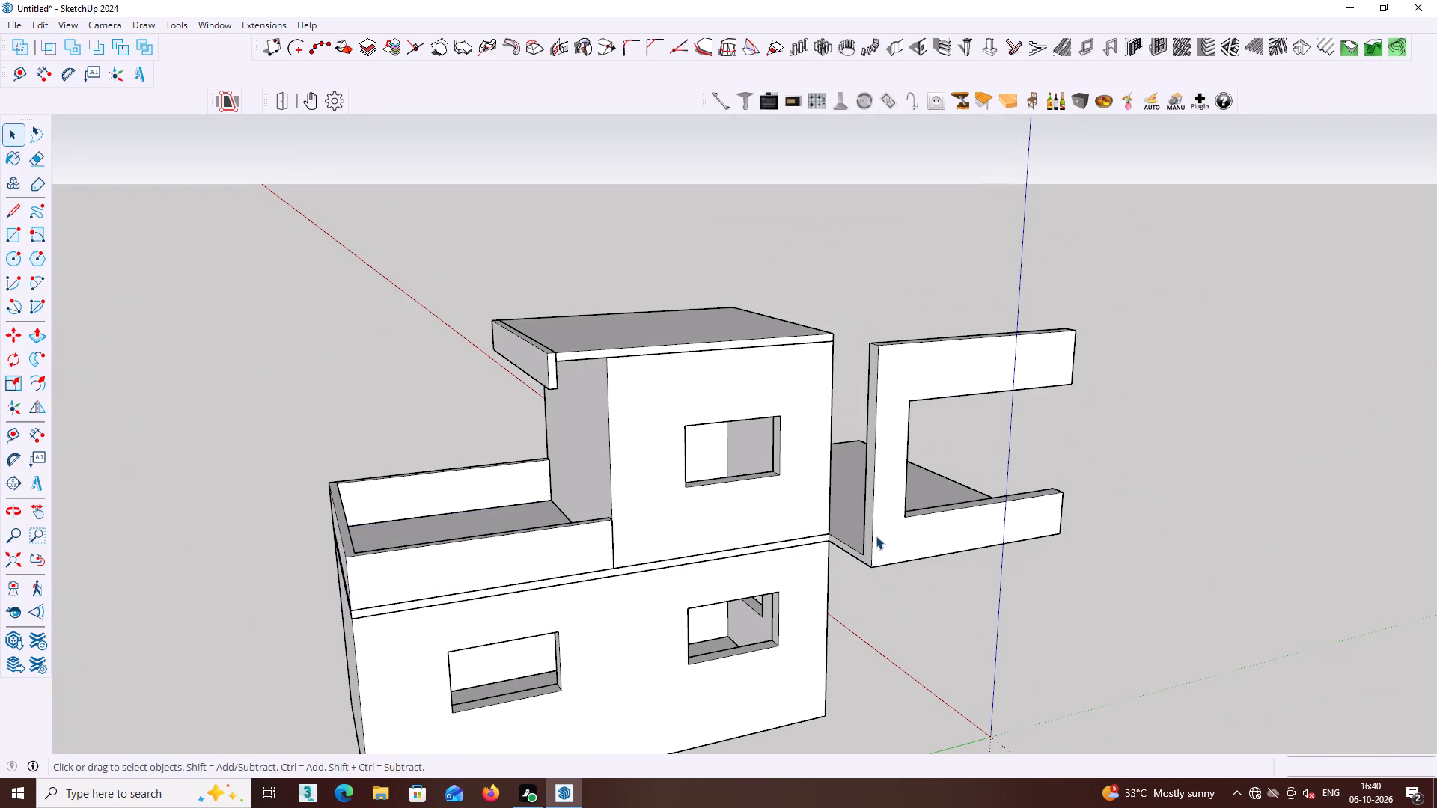
pyautogui.click(876, 536)
pyautogui.doubleClick(876, 536)
pyautogui.moveTo(876, 533); pyautogui.dragTo(472, 591, button='middle')
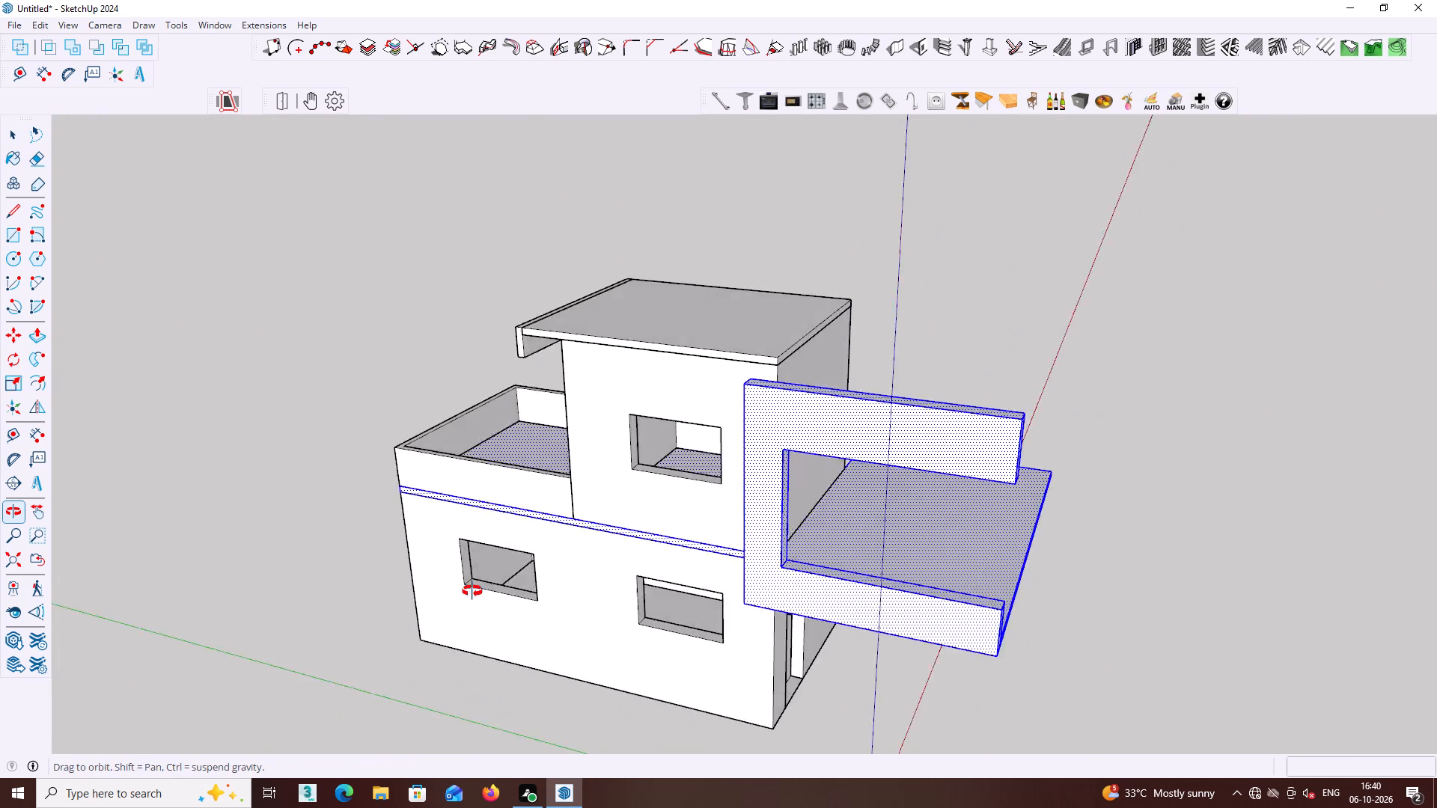
# Draw a line about 4 1/2" long across the slab's edge where it meets the rear of the C-shaped frame.
pyautogui.moveTo(472, 591); pyautogui.dragTo(1119, 602, button='middle')
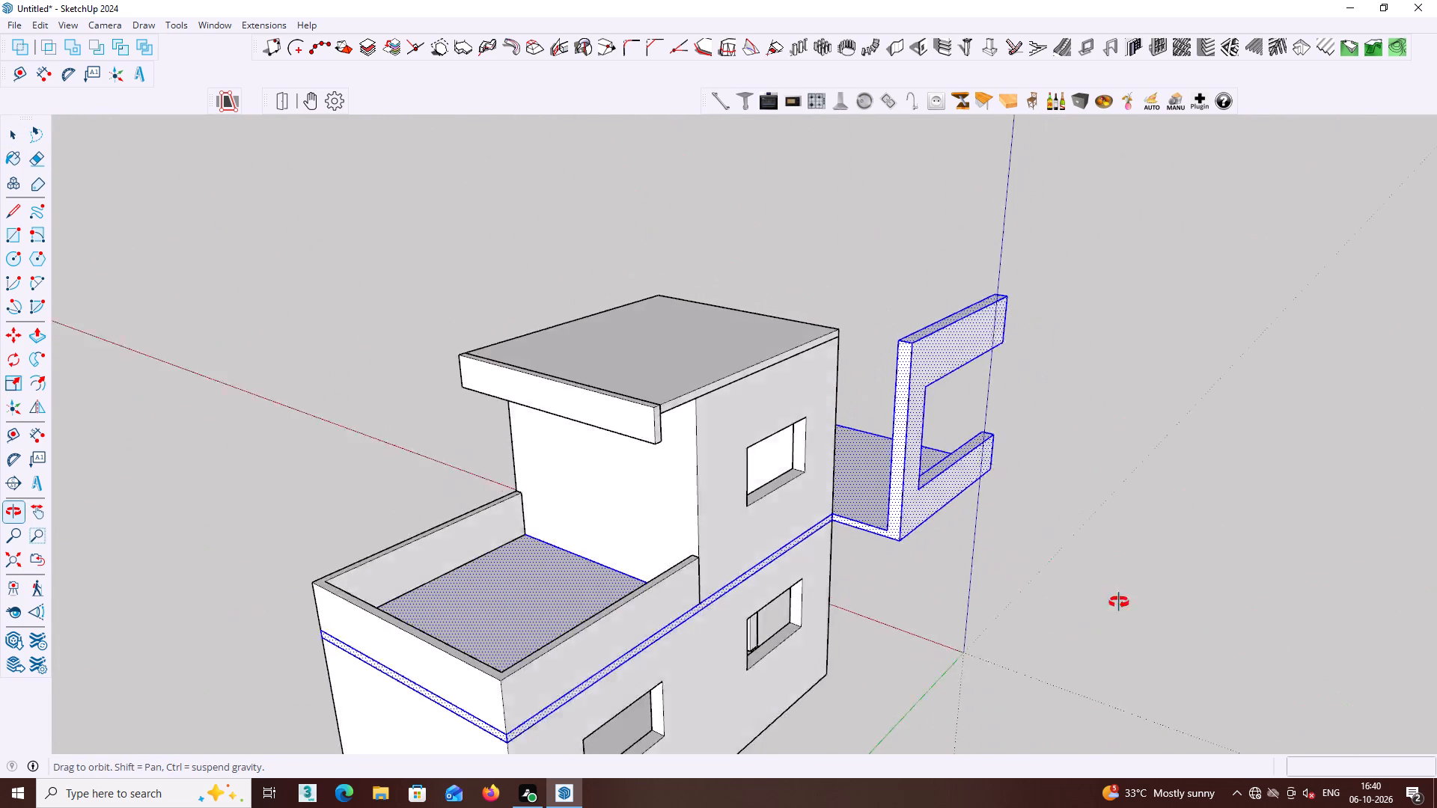
pyautogui.moveTo(1119, 602); pyautogui.dragTo(1151, 601, button='middle')
pyautogui.moveTo(846, 522); pyautogui.dragTo(914, 521, button='middle')
pyautogui.click(986, 513)
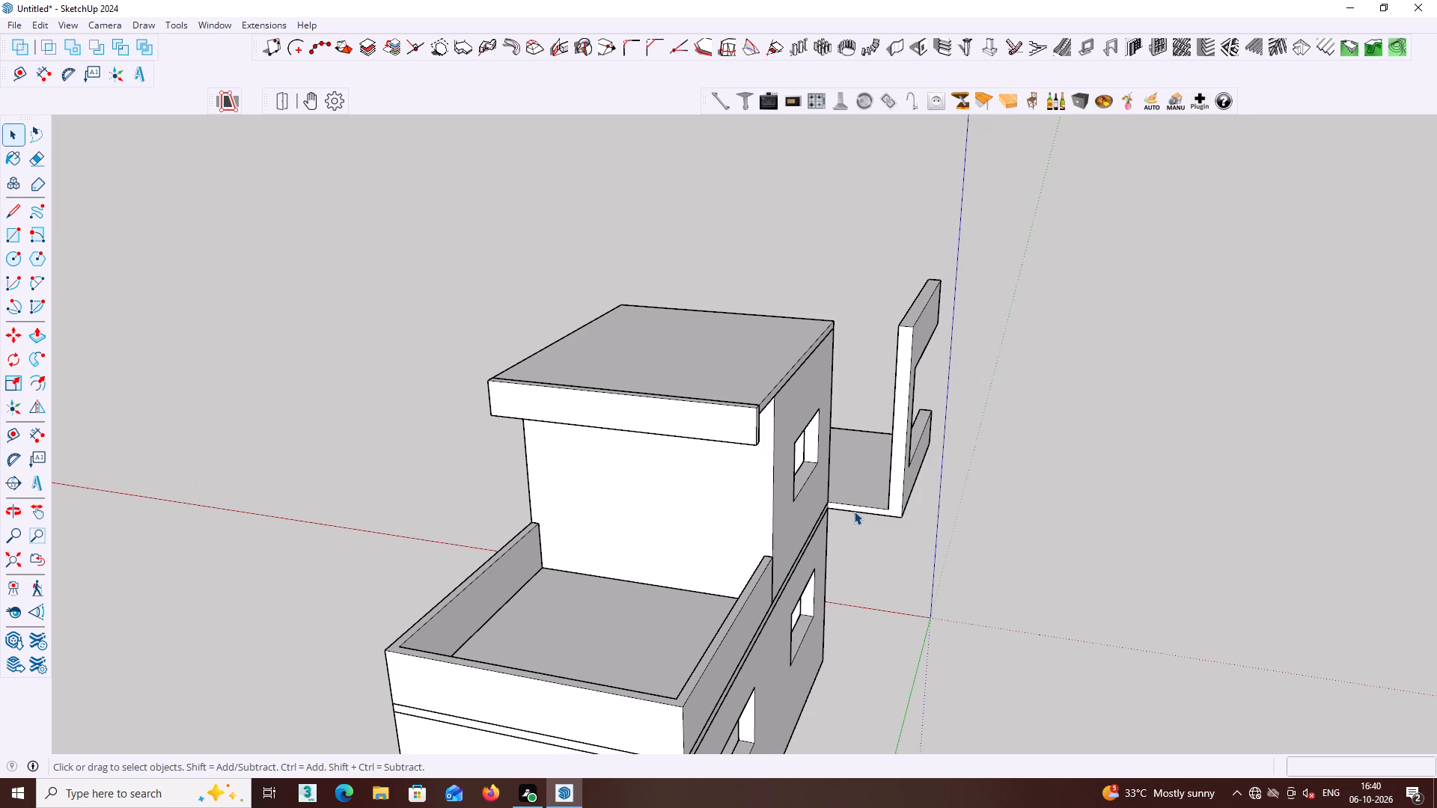
pyautogui.press('l')
pyautogui.click(888, 508)
pyautogui.click(889, 519)
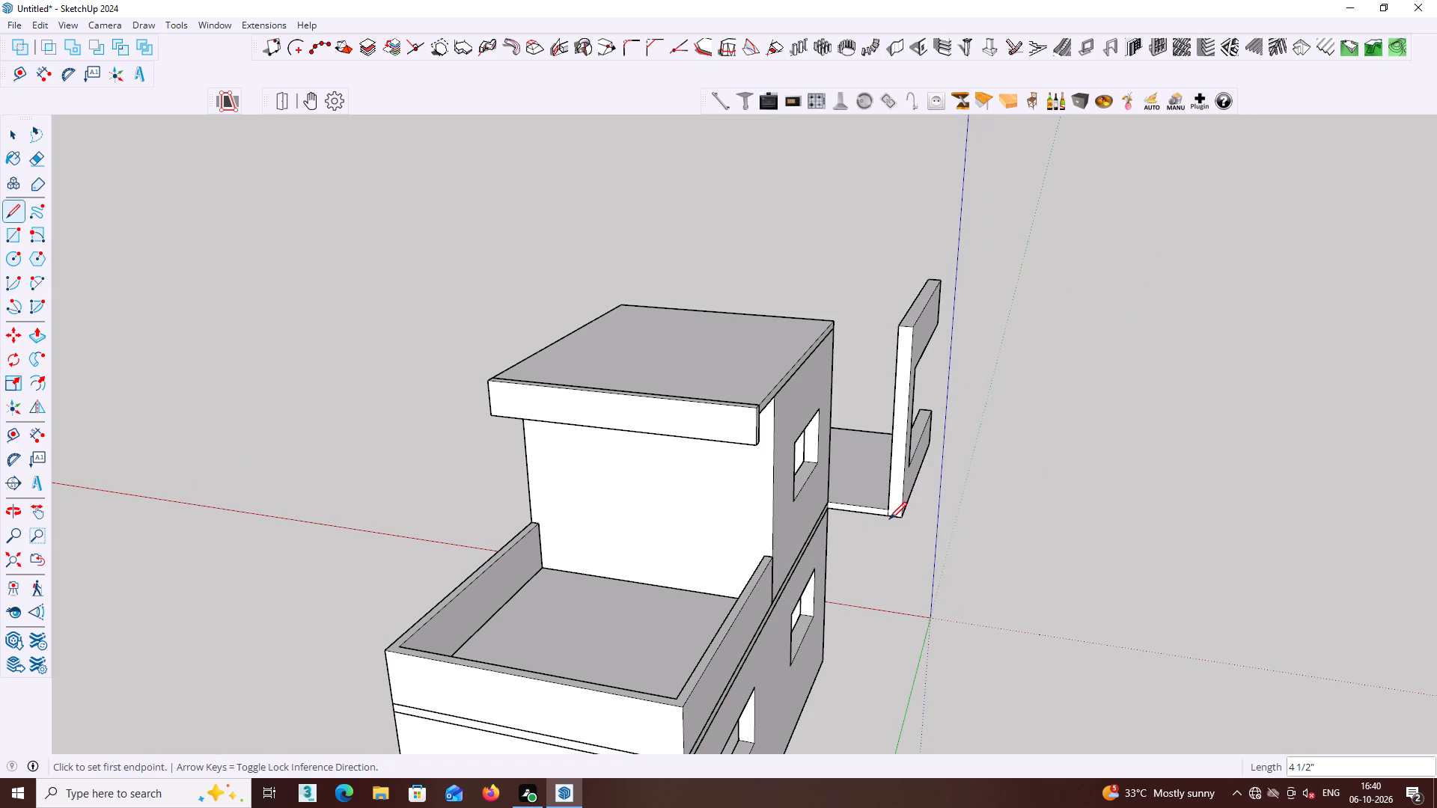
pyautogui.press('space')
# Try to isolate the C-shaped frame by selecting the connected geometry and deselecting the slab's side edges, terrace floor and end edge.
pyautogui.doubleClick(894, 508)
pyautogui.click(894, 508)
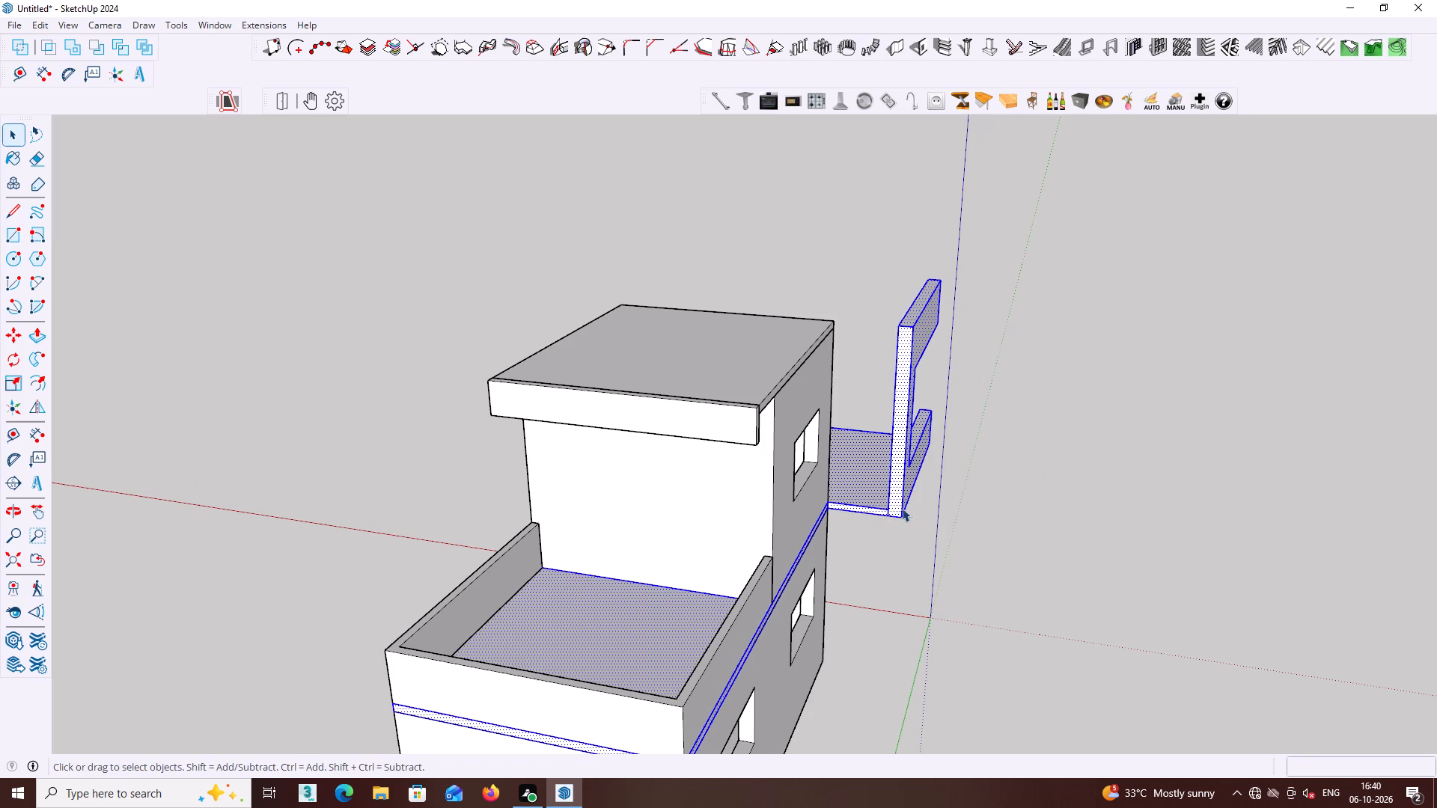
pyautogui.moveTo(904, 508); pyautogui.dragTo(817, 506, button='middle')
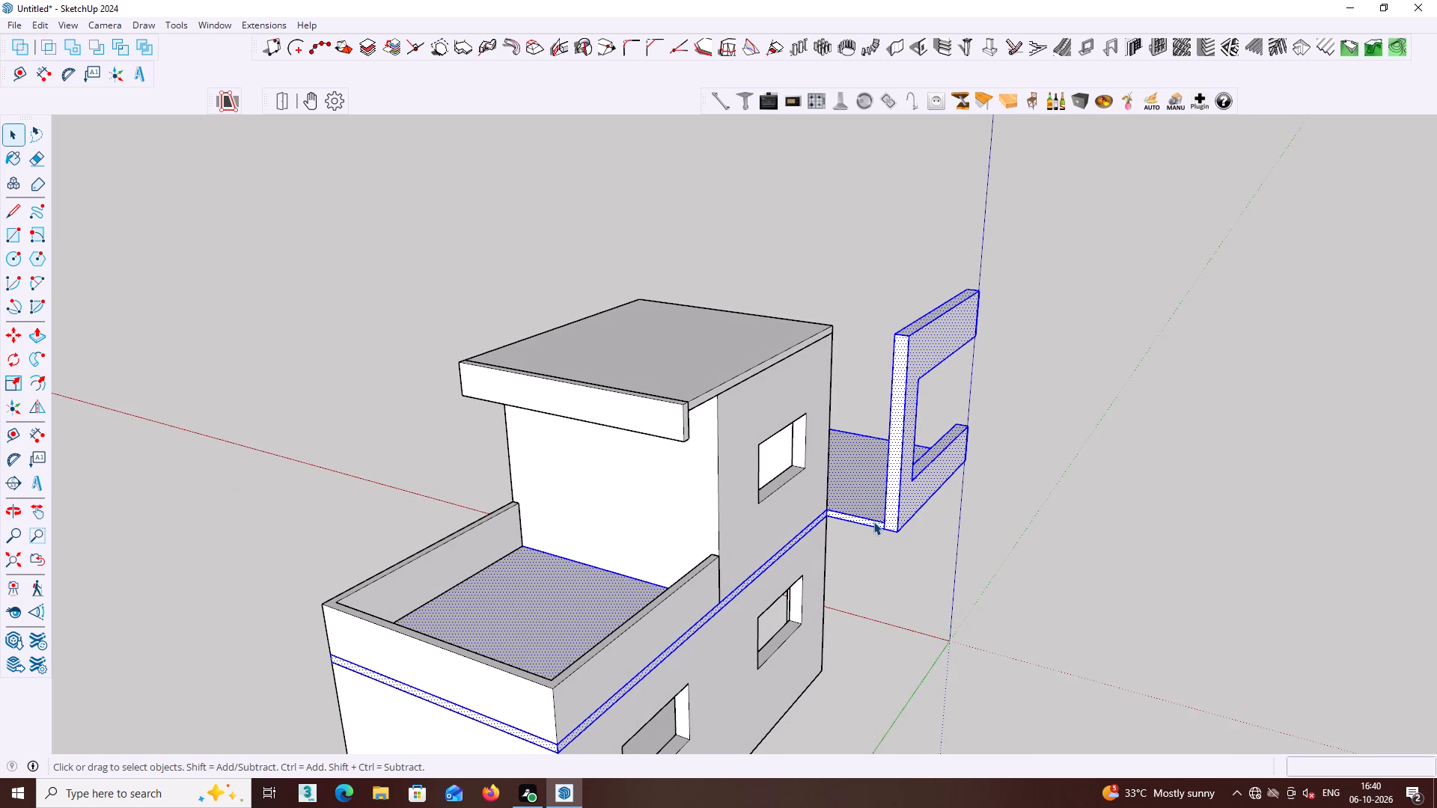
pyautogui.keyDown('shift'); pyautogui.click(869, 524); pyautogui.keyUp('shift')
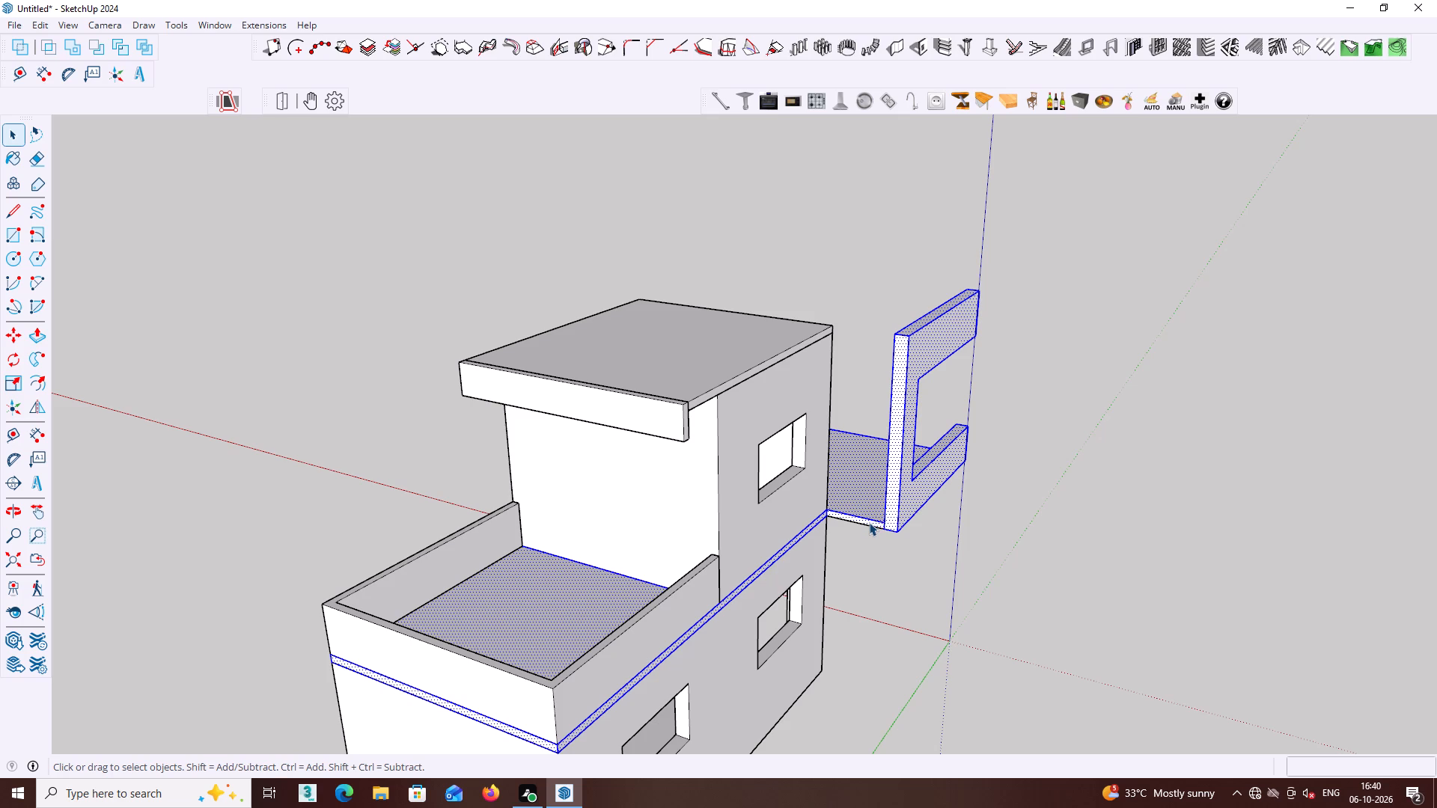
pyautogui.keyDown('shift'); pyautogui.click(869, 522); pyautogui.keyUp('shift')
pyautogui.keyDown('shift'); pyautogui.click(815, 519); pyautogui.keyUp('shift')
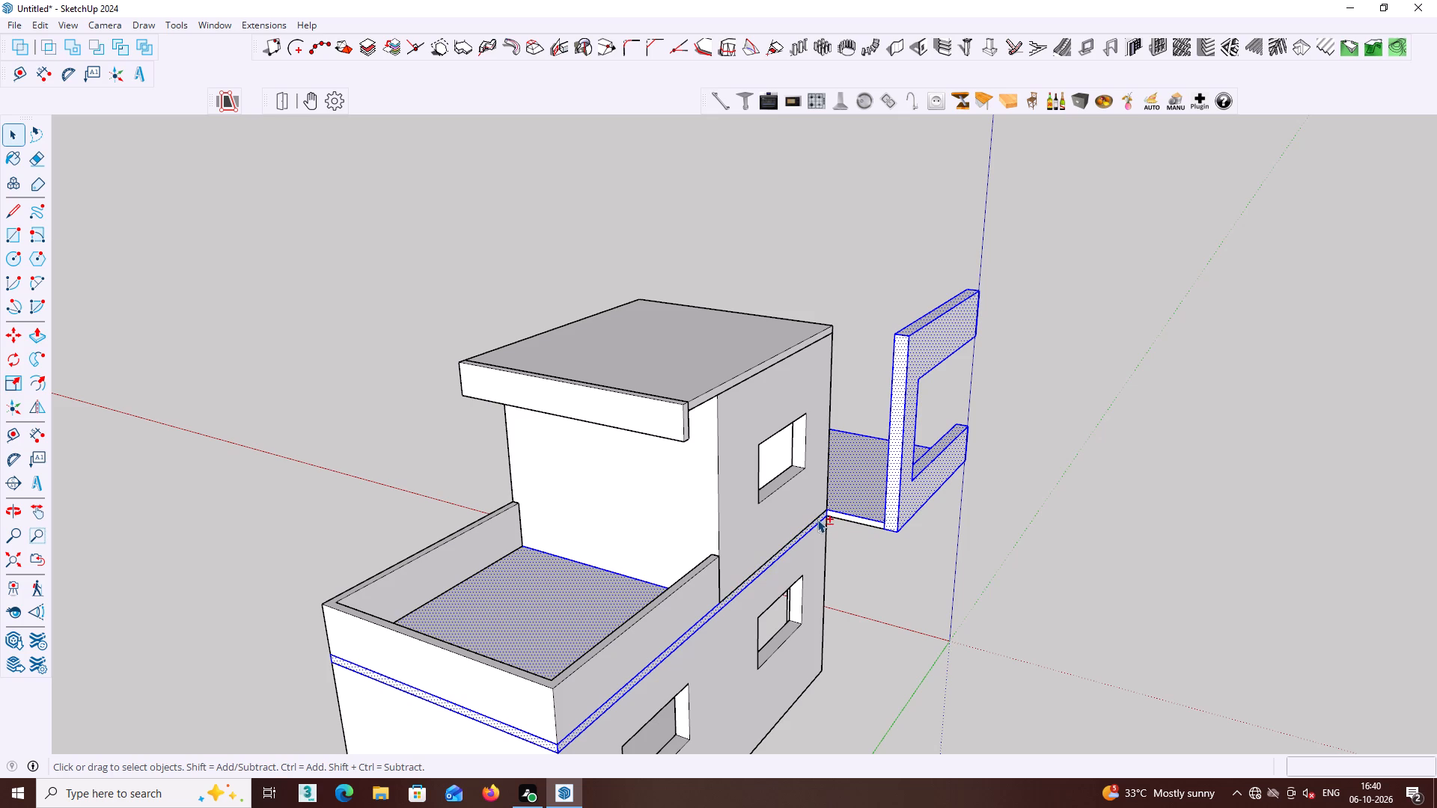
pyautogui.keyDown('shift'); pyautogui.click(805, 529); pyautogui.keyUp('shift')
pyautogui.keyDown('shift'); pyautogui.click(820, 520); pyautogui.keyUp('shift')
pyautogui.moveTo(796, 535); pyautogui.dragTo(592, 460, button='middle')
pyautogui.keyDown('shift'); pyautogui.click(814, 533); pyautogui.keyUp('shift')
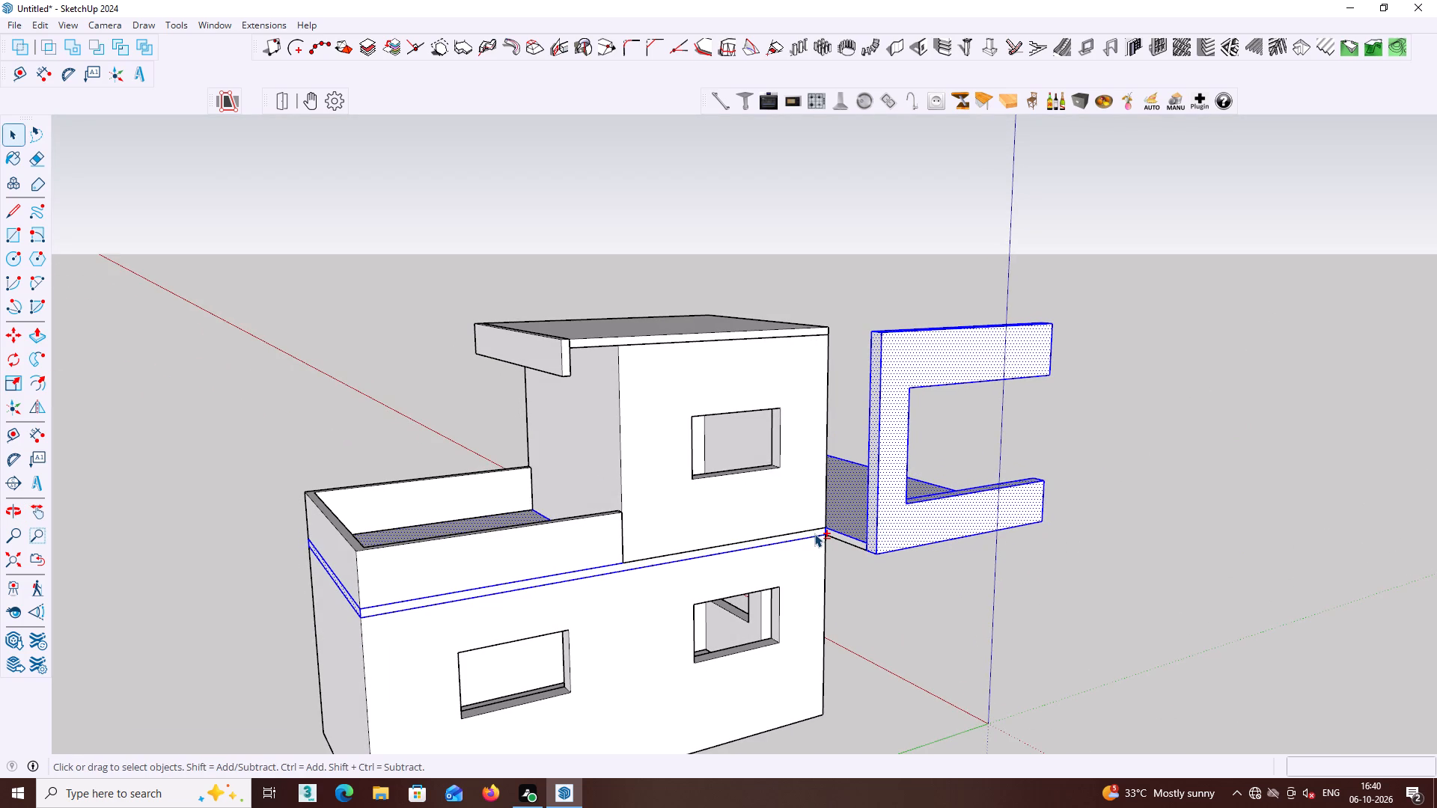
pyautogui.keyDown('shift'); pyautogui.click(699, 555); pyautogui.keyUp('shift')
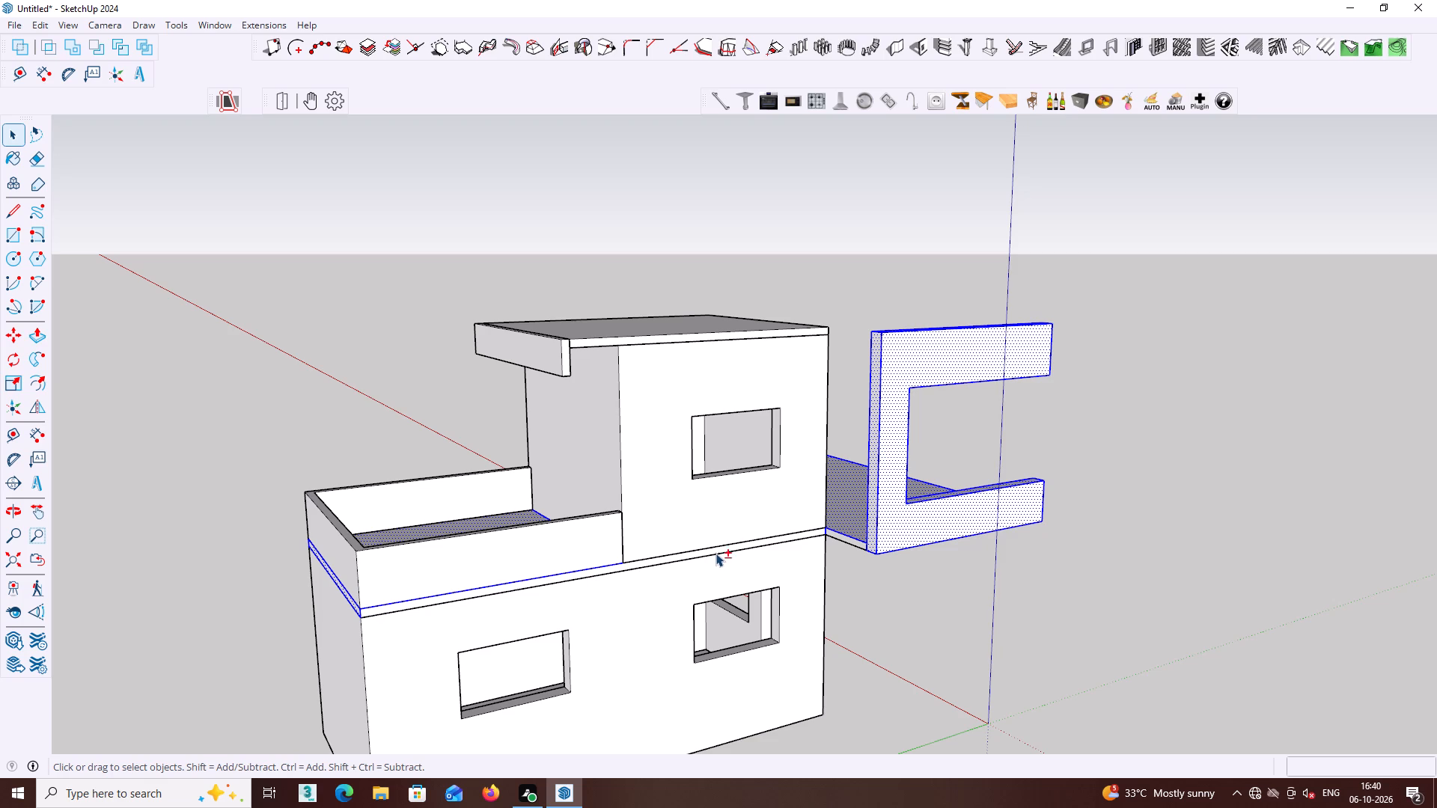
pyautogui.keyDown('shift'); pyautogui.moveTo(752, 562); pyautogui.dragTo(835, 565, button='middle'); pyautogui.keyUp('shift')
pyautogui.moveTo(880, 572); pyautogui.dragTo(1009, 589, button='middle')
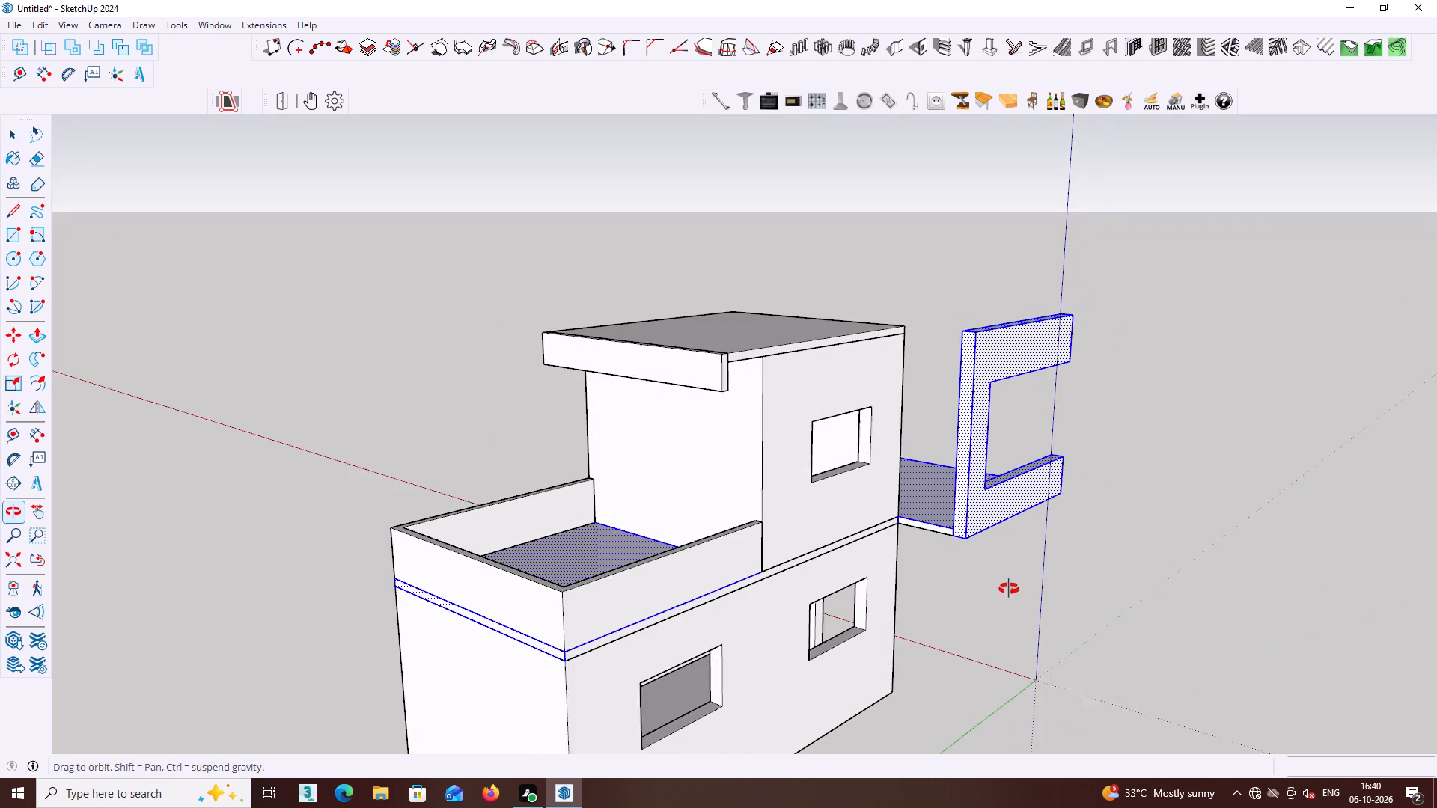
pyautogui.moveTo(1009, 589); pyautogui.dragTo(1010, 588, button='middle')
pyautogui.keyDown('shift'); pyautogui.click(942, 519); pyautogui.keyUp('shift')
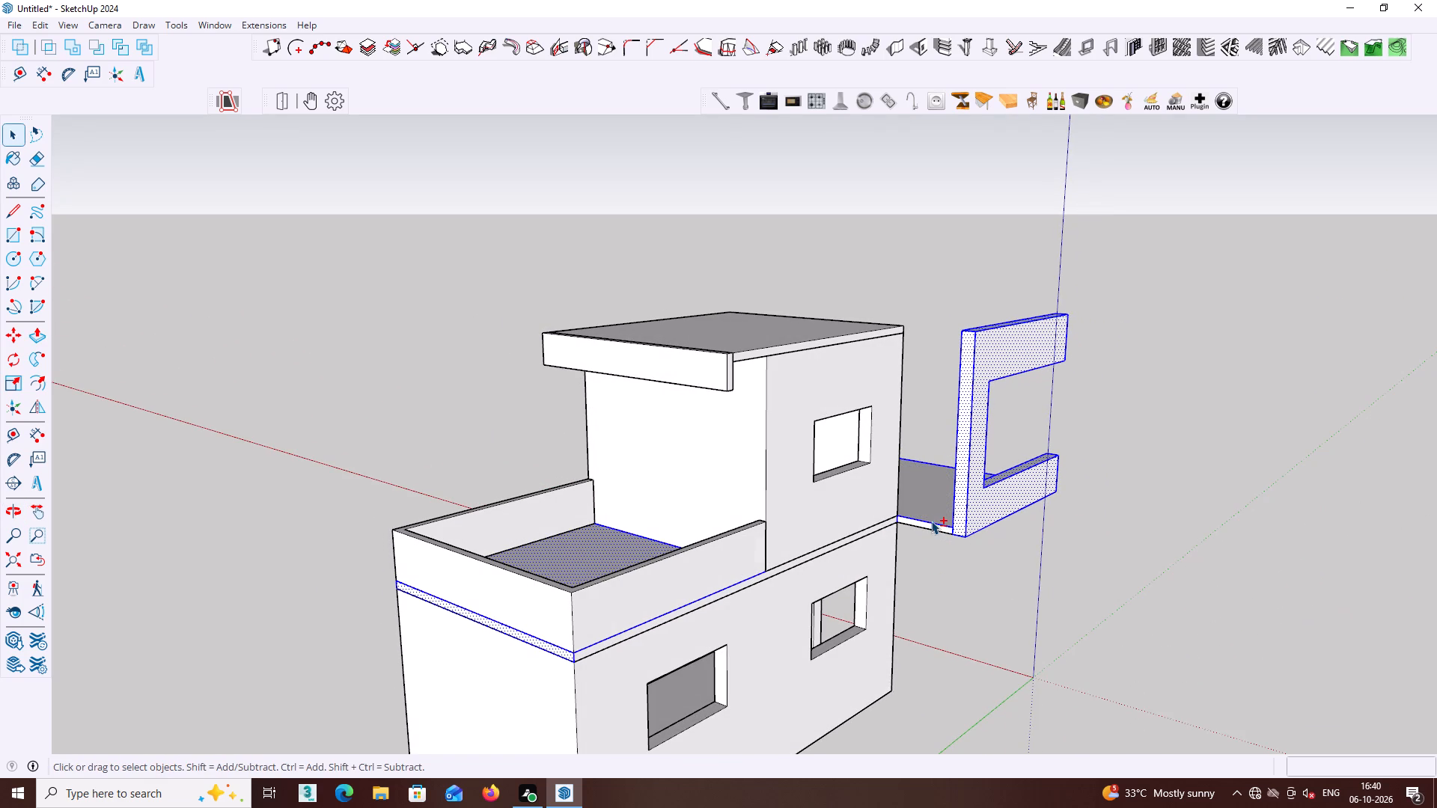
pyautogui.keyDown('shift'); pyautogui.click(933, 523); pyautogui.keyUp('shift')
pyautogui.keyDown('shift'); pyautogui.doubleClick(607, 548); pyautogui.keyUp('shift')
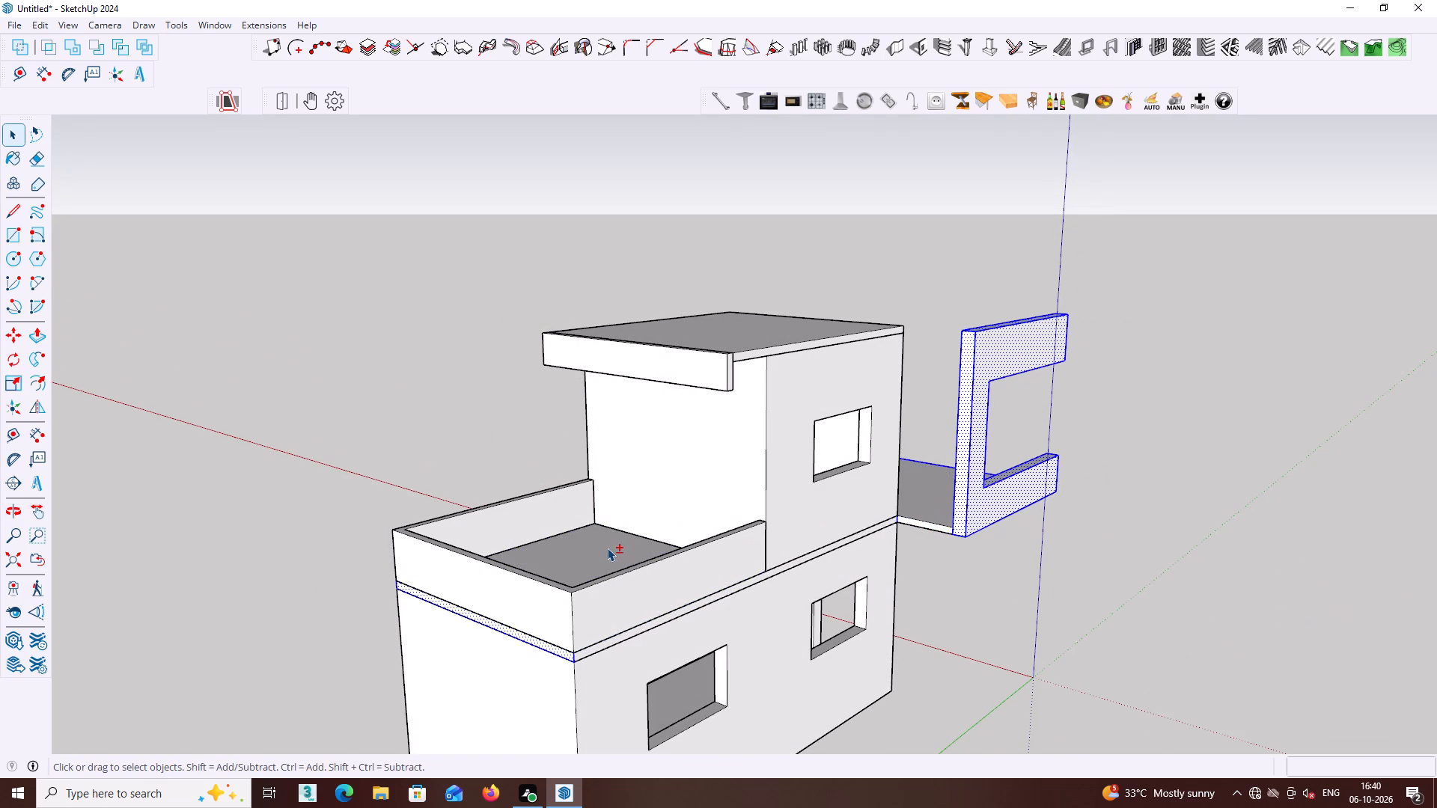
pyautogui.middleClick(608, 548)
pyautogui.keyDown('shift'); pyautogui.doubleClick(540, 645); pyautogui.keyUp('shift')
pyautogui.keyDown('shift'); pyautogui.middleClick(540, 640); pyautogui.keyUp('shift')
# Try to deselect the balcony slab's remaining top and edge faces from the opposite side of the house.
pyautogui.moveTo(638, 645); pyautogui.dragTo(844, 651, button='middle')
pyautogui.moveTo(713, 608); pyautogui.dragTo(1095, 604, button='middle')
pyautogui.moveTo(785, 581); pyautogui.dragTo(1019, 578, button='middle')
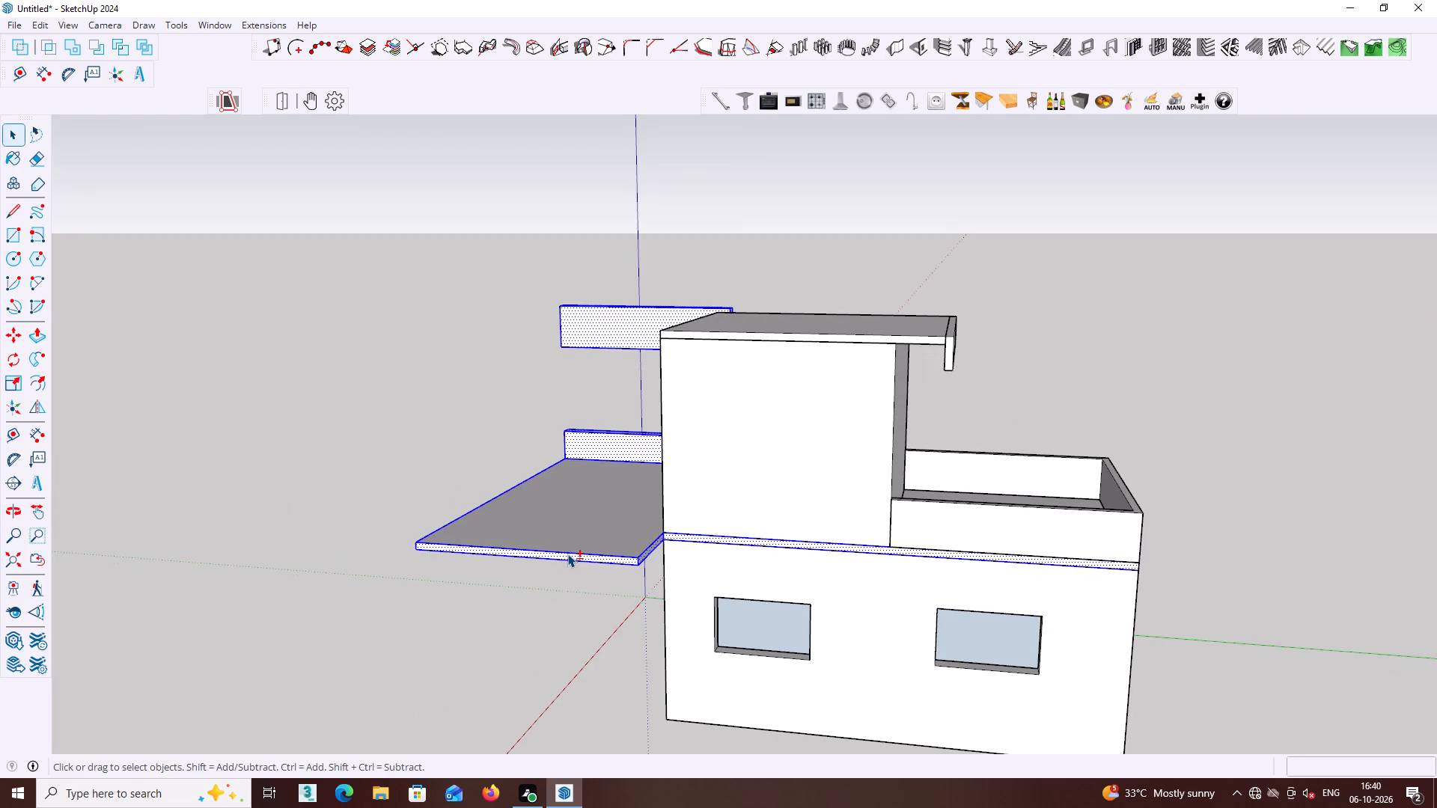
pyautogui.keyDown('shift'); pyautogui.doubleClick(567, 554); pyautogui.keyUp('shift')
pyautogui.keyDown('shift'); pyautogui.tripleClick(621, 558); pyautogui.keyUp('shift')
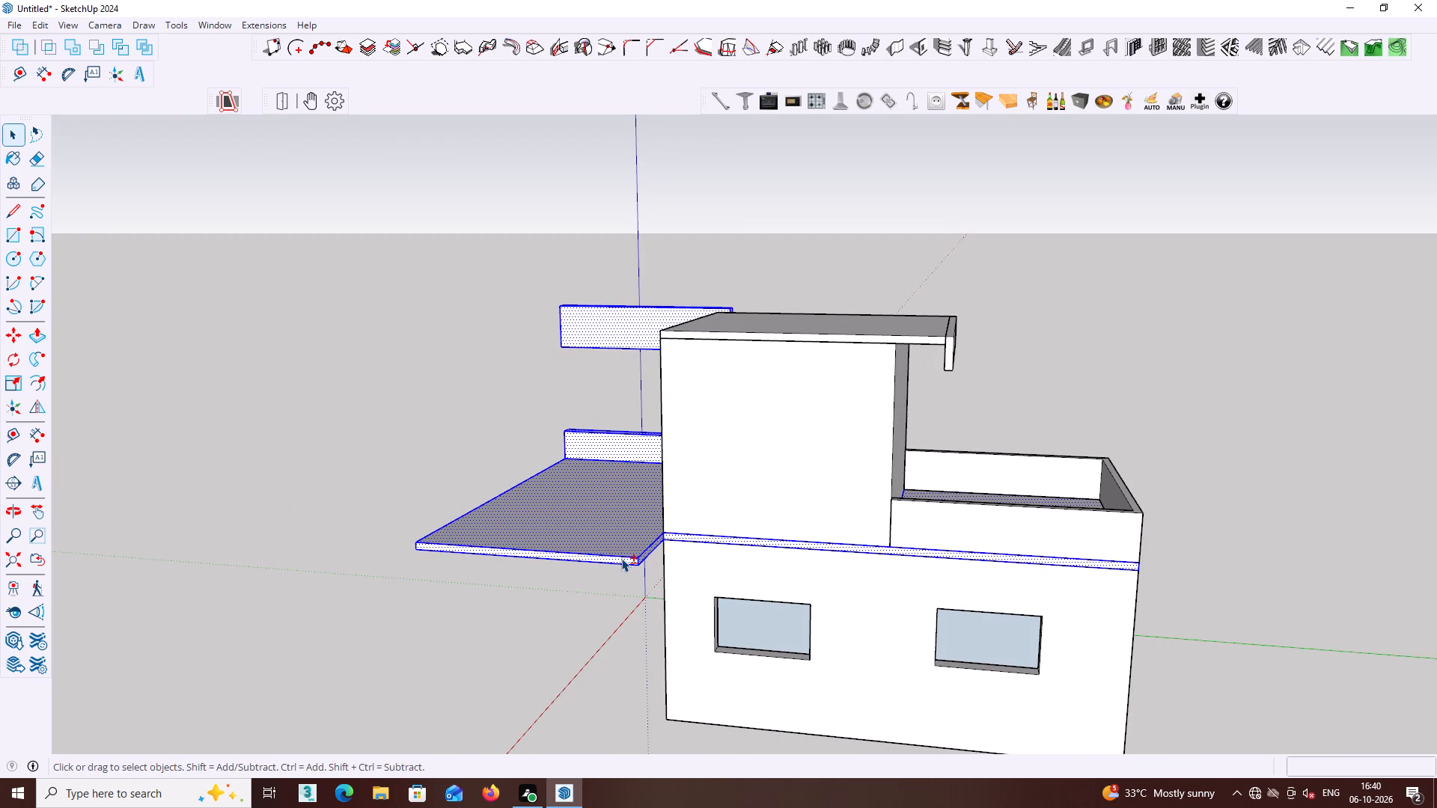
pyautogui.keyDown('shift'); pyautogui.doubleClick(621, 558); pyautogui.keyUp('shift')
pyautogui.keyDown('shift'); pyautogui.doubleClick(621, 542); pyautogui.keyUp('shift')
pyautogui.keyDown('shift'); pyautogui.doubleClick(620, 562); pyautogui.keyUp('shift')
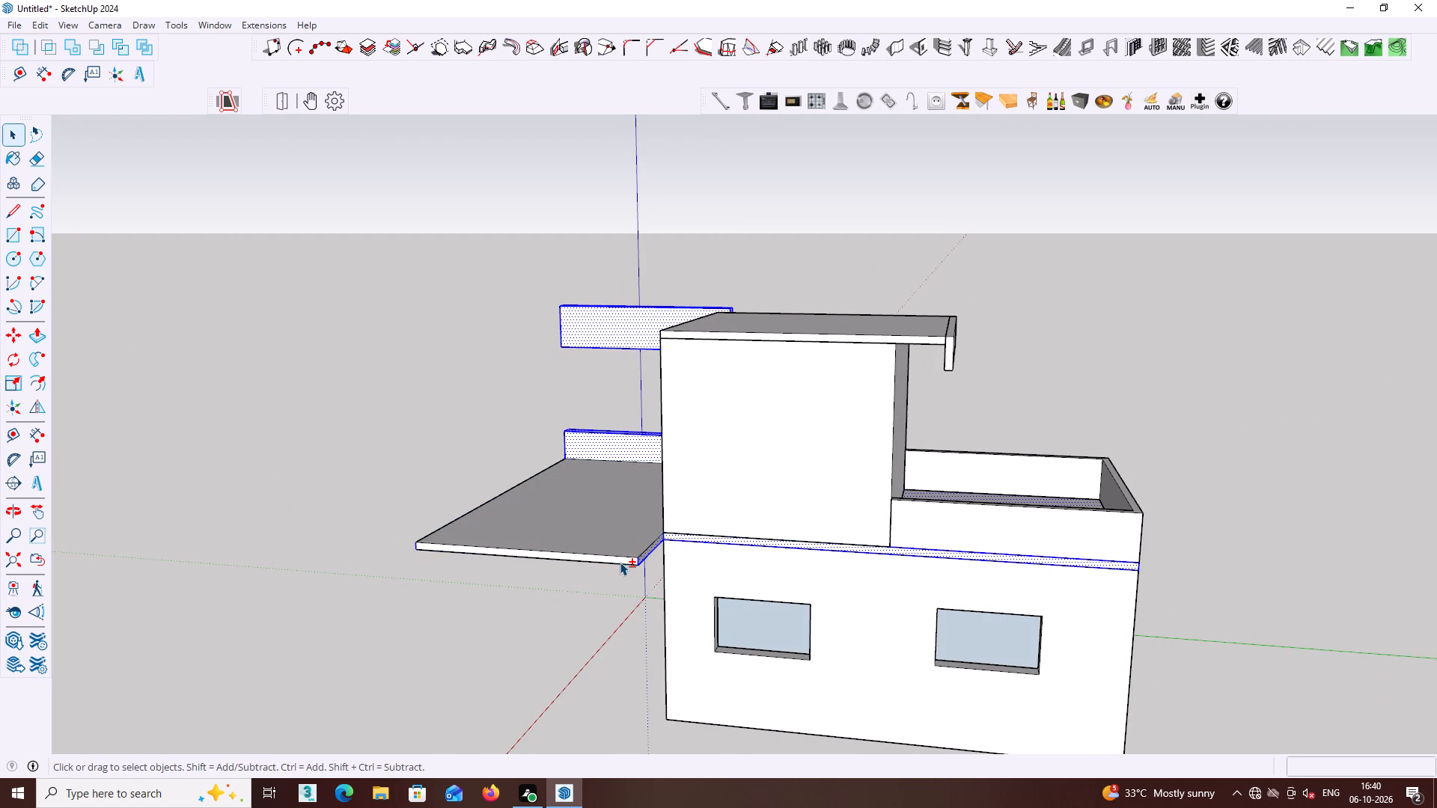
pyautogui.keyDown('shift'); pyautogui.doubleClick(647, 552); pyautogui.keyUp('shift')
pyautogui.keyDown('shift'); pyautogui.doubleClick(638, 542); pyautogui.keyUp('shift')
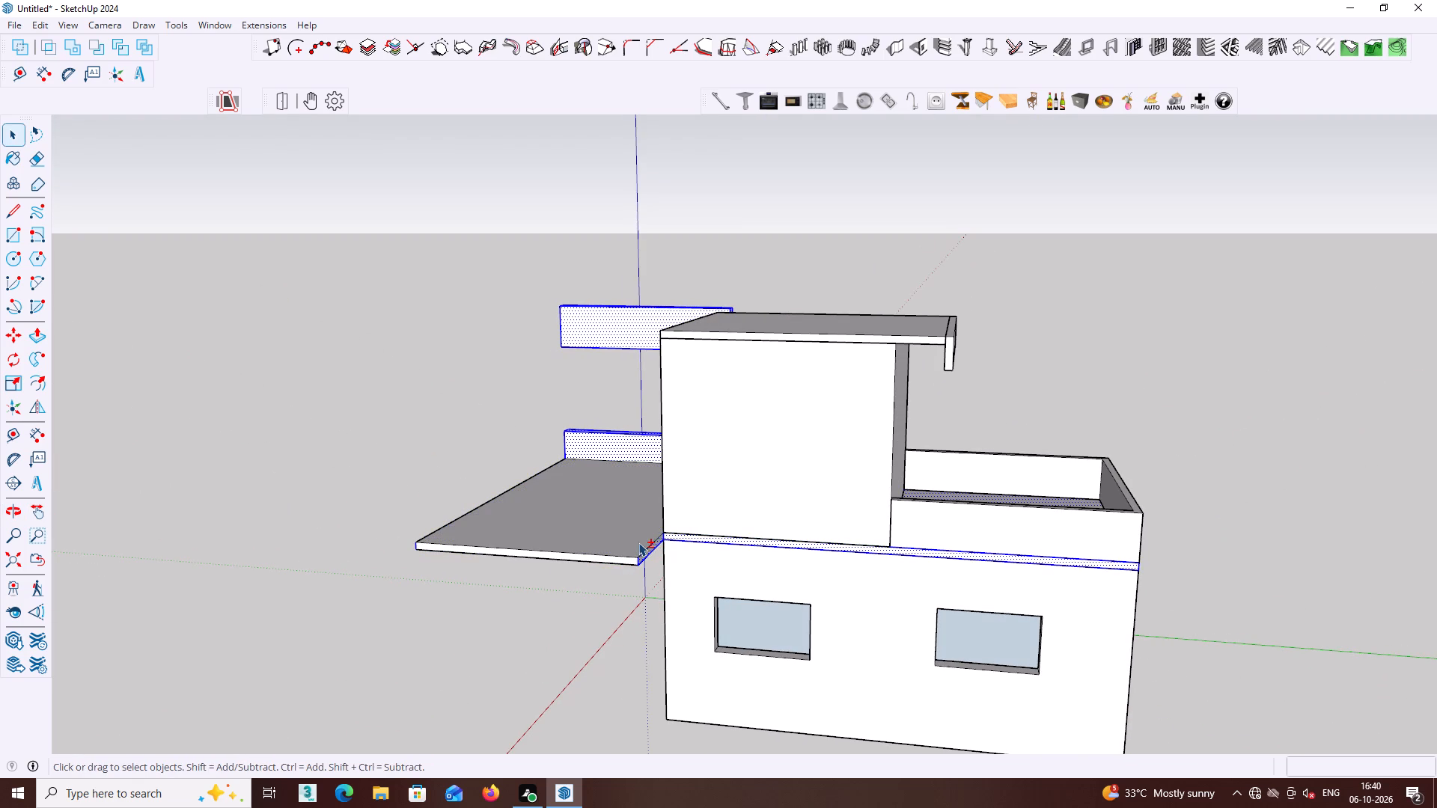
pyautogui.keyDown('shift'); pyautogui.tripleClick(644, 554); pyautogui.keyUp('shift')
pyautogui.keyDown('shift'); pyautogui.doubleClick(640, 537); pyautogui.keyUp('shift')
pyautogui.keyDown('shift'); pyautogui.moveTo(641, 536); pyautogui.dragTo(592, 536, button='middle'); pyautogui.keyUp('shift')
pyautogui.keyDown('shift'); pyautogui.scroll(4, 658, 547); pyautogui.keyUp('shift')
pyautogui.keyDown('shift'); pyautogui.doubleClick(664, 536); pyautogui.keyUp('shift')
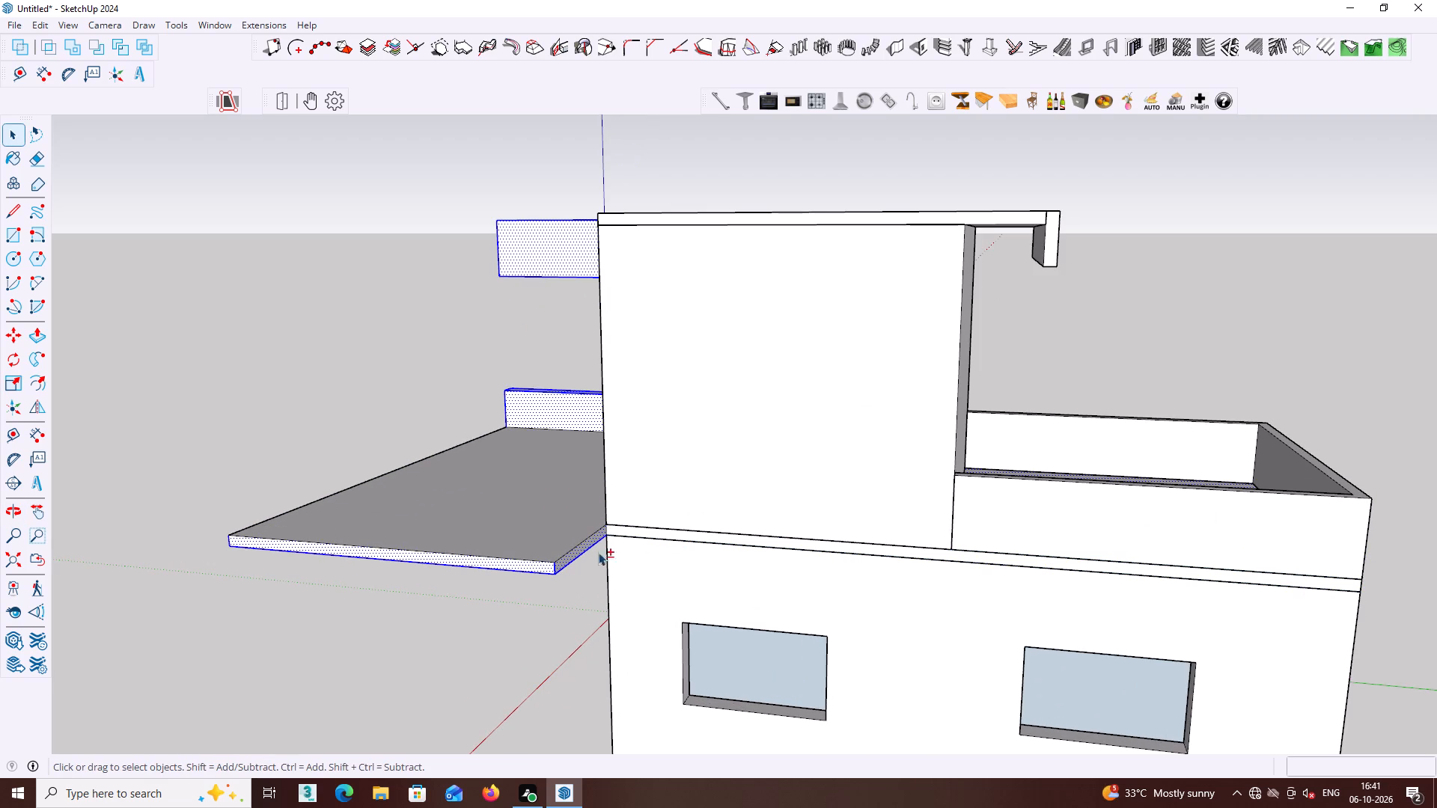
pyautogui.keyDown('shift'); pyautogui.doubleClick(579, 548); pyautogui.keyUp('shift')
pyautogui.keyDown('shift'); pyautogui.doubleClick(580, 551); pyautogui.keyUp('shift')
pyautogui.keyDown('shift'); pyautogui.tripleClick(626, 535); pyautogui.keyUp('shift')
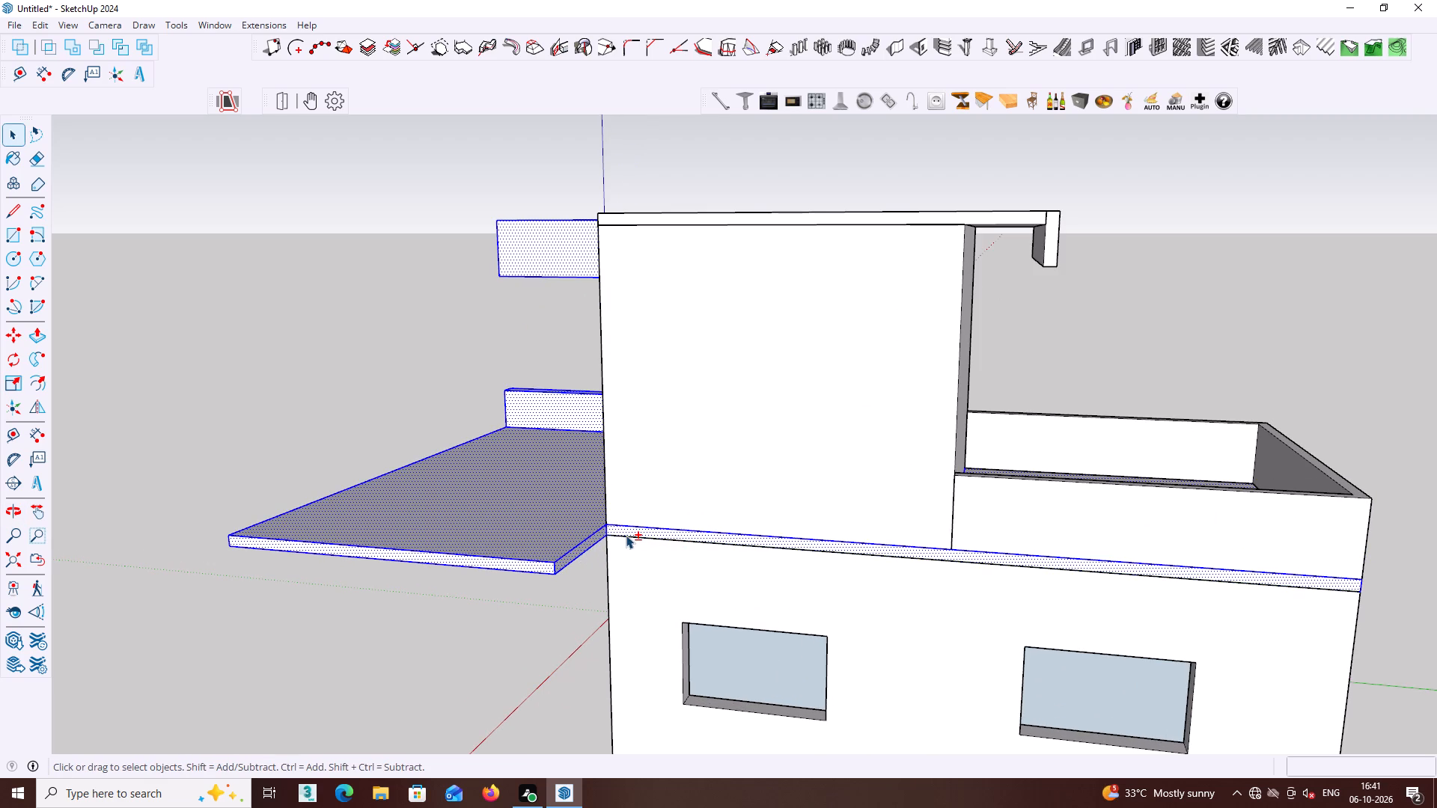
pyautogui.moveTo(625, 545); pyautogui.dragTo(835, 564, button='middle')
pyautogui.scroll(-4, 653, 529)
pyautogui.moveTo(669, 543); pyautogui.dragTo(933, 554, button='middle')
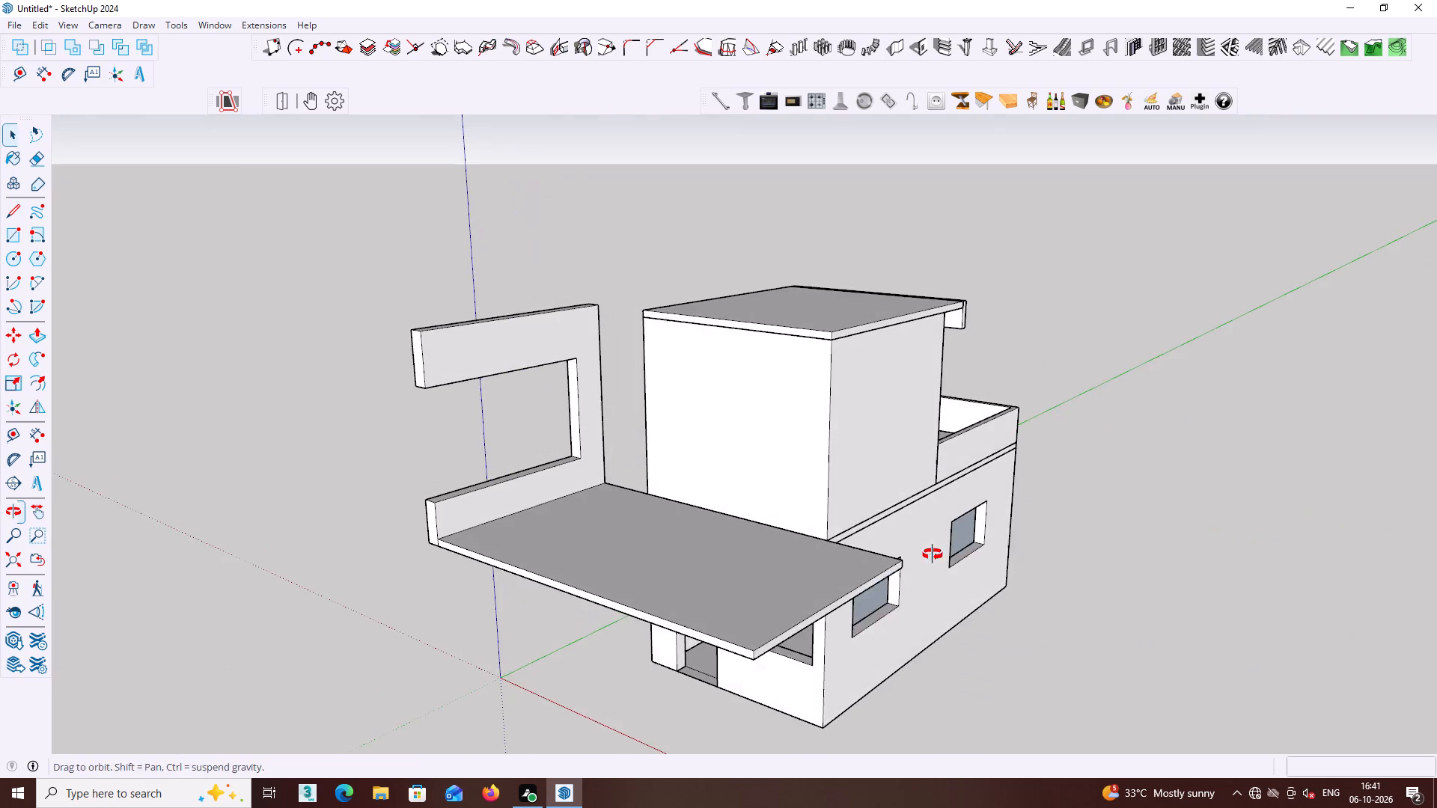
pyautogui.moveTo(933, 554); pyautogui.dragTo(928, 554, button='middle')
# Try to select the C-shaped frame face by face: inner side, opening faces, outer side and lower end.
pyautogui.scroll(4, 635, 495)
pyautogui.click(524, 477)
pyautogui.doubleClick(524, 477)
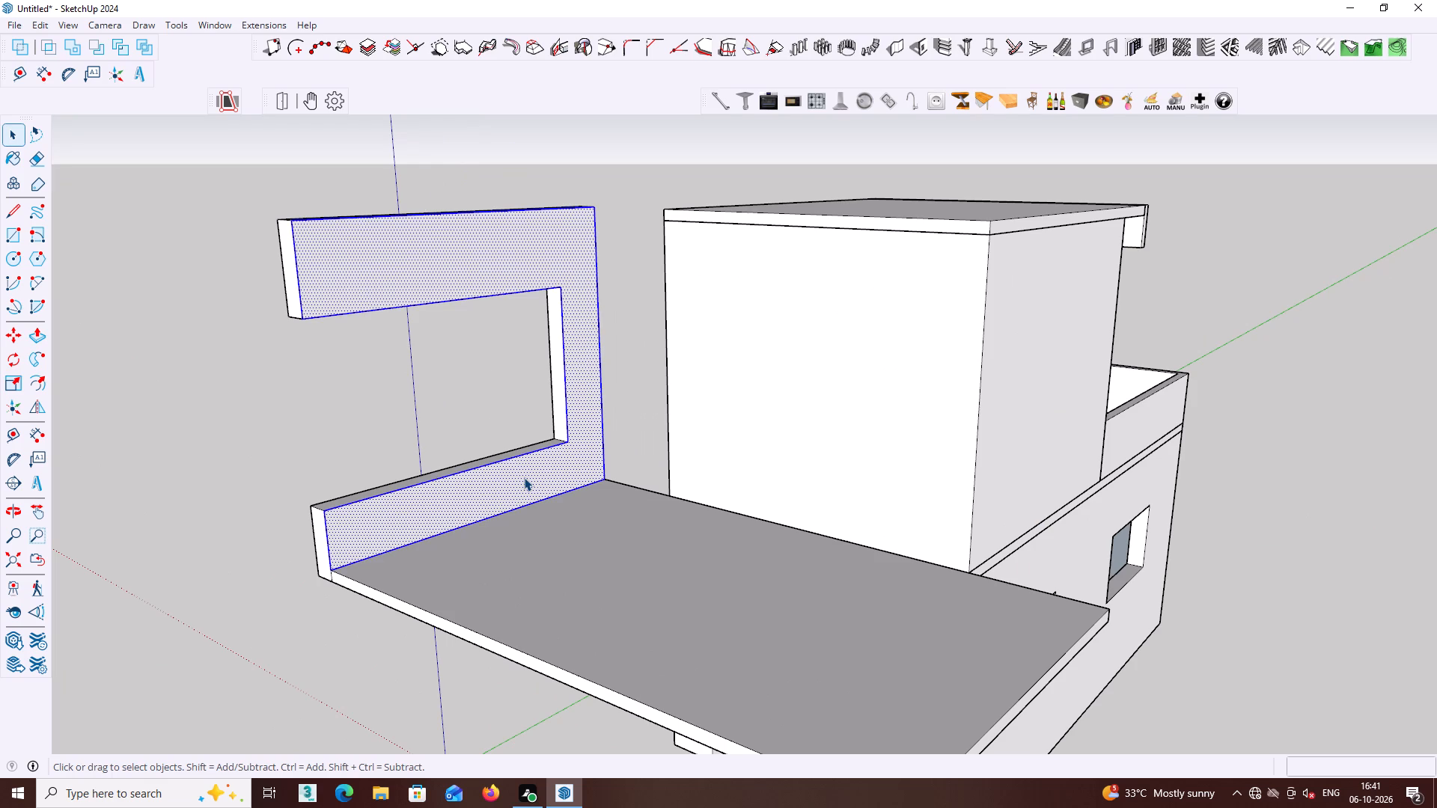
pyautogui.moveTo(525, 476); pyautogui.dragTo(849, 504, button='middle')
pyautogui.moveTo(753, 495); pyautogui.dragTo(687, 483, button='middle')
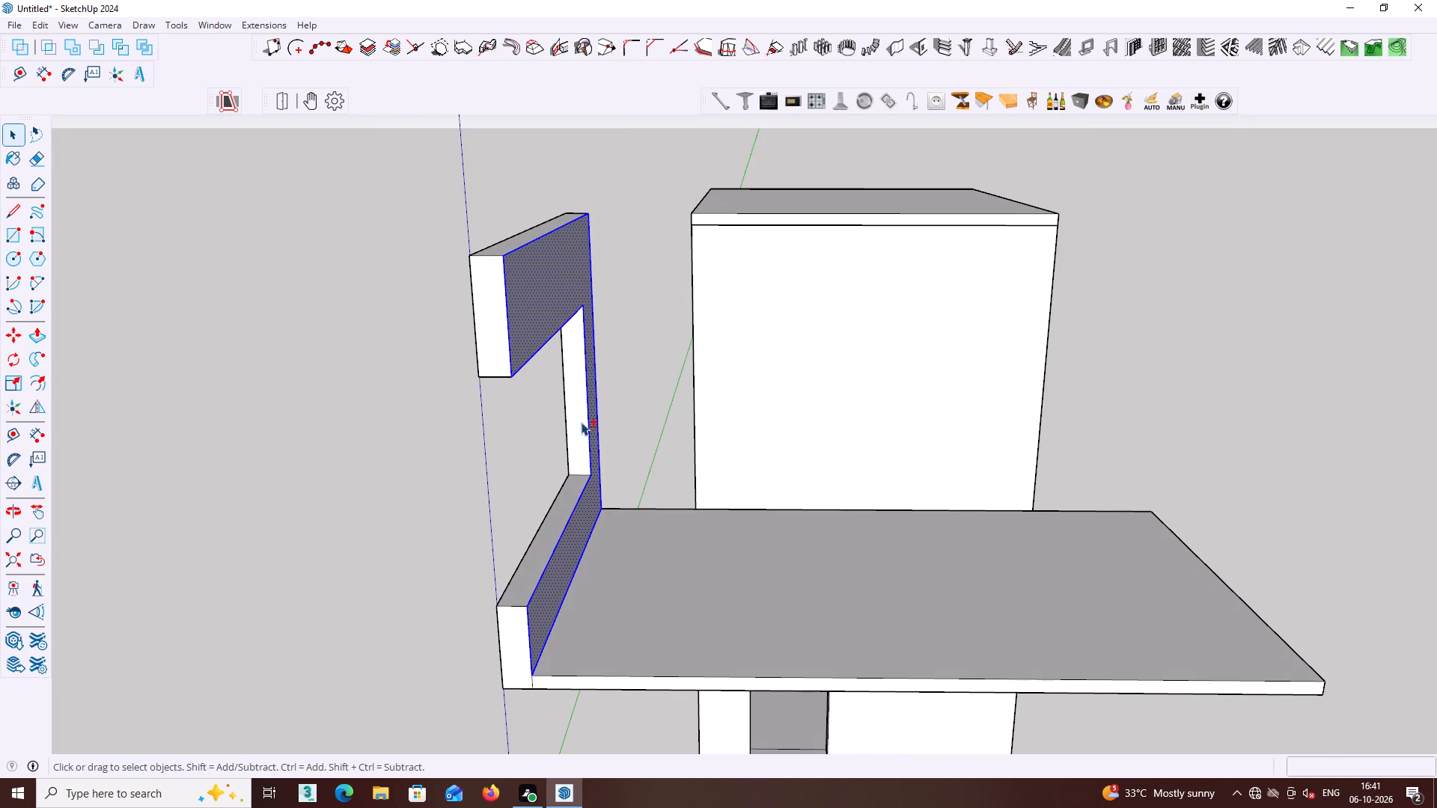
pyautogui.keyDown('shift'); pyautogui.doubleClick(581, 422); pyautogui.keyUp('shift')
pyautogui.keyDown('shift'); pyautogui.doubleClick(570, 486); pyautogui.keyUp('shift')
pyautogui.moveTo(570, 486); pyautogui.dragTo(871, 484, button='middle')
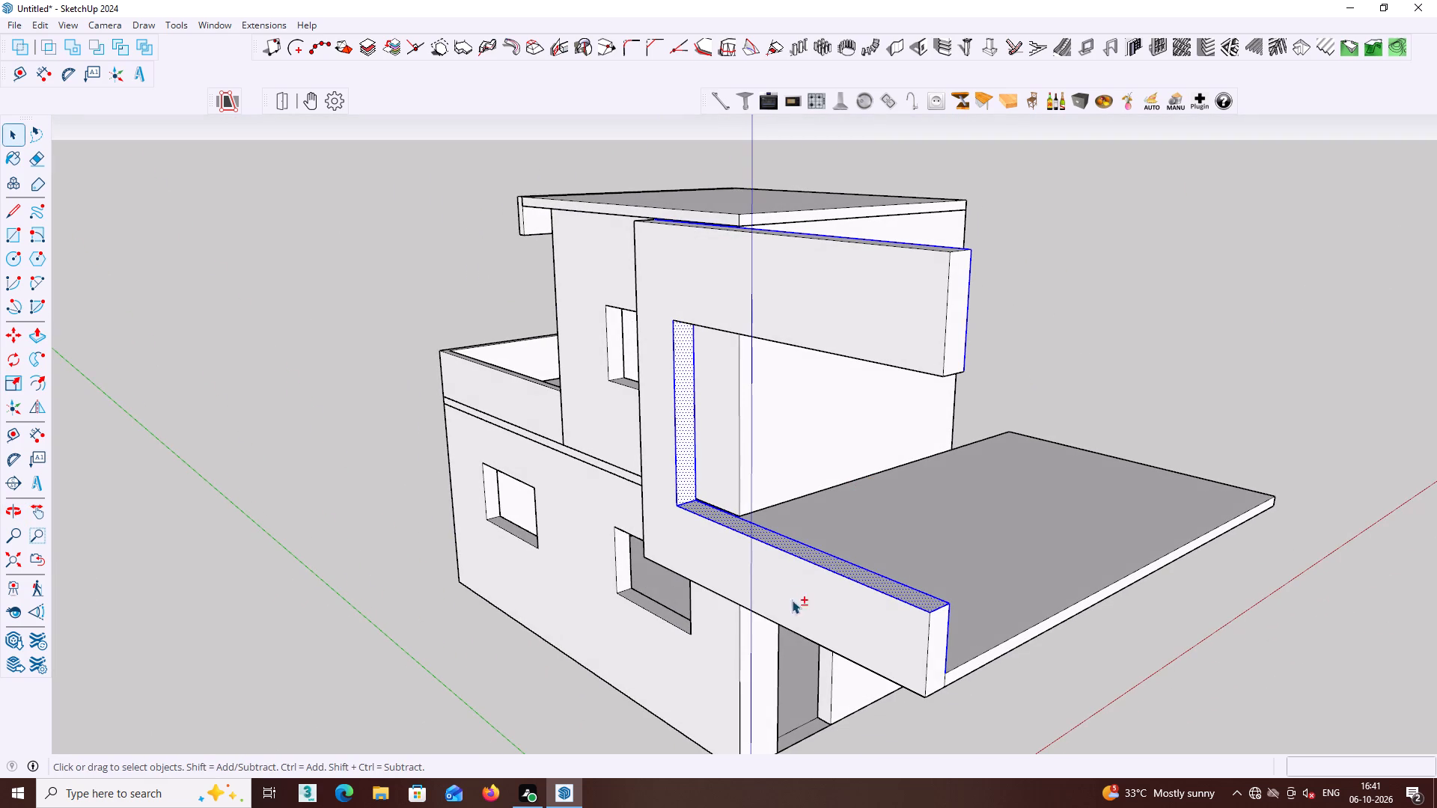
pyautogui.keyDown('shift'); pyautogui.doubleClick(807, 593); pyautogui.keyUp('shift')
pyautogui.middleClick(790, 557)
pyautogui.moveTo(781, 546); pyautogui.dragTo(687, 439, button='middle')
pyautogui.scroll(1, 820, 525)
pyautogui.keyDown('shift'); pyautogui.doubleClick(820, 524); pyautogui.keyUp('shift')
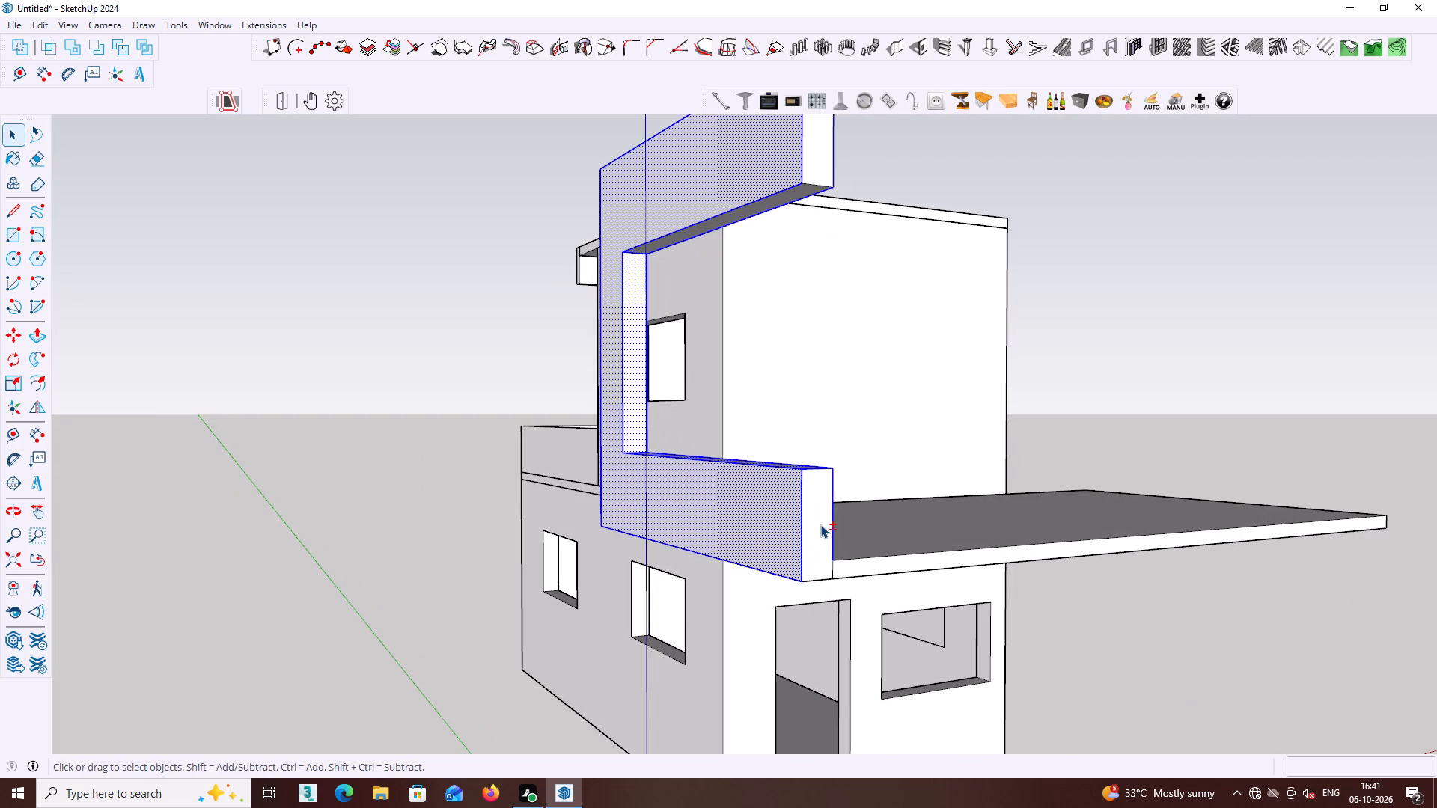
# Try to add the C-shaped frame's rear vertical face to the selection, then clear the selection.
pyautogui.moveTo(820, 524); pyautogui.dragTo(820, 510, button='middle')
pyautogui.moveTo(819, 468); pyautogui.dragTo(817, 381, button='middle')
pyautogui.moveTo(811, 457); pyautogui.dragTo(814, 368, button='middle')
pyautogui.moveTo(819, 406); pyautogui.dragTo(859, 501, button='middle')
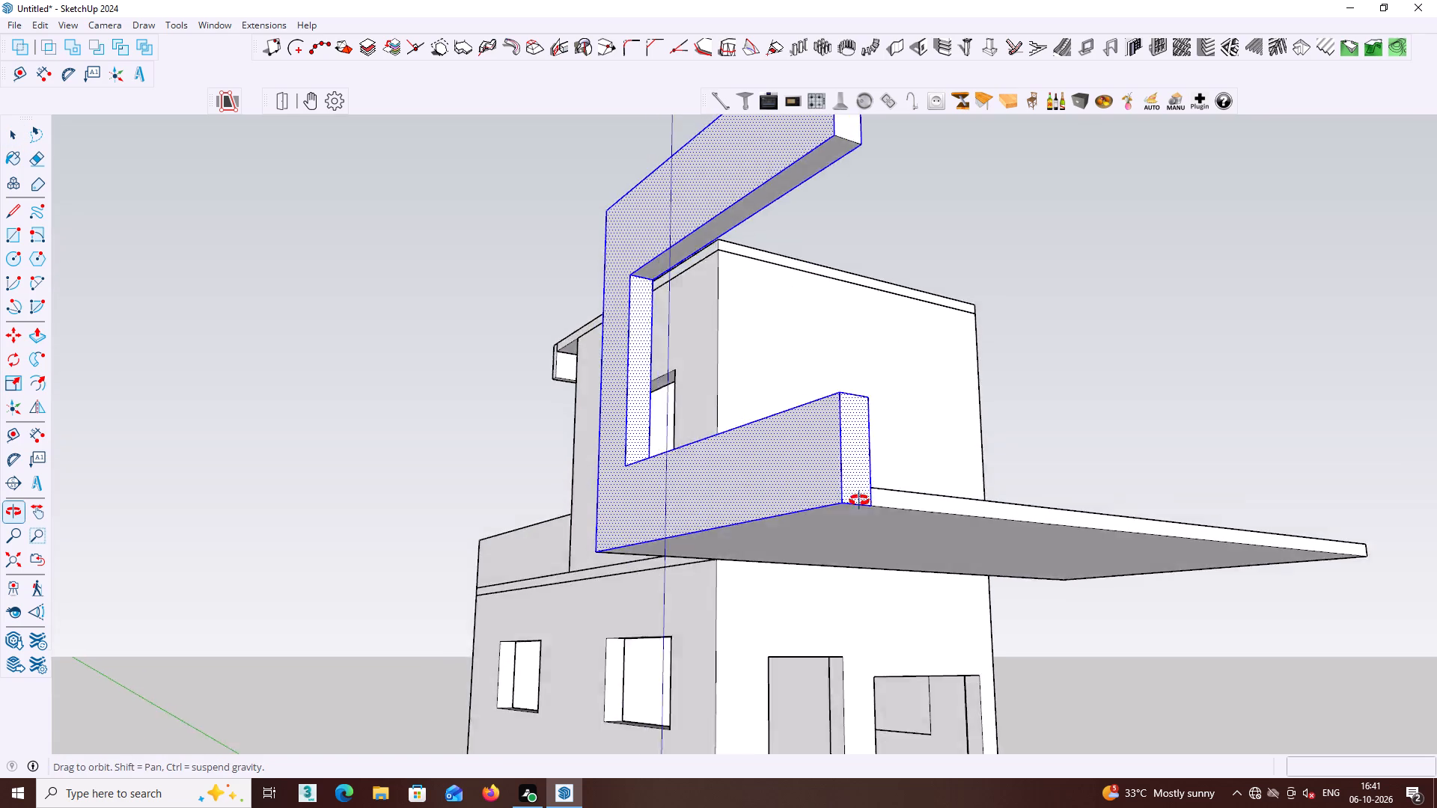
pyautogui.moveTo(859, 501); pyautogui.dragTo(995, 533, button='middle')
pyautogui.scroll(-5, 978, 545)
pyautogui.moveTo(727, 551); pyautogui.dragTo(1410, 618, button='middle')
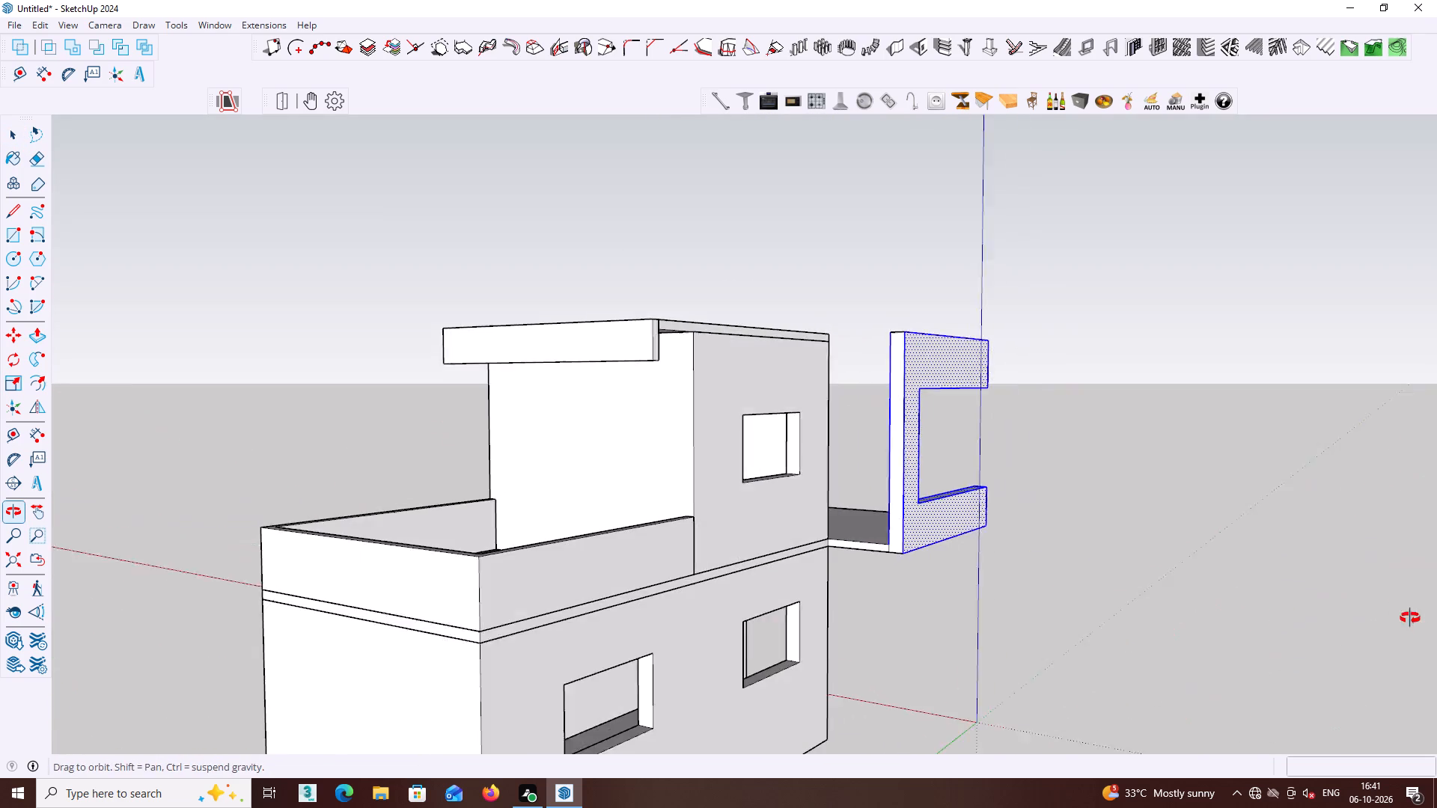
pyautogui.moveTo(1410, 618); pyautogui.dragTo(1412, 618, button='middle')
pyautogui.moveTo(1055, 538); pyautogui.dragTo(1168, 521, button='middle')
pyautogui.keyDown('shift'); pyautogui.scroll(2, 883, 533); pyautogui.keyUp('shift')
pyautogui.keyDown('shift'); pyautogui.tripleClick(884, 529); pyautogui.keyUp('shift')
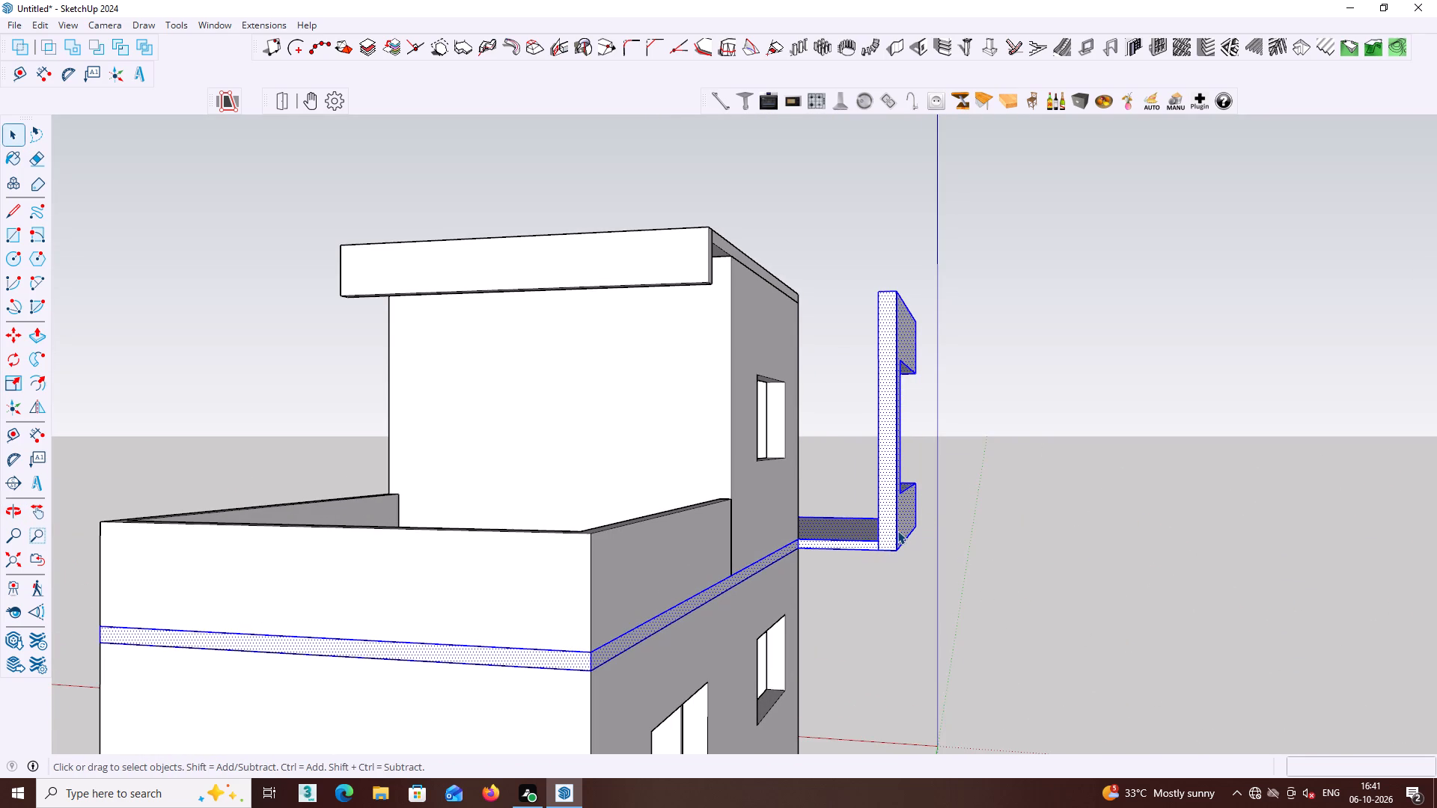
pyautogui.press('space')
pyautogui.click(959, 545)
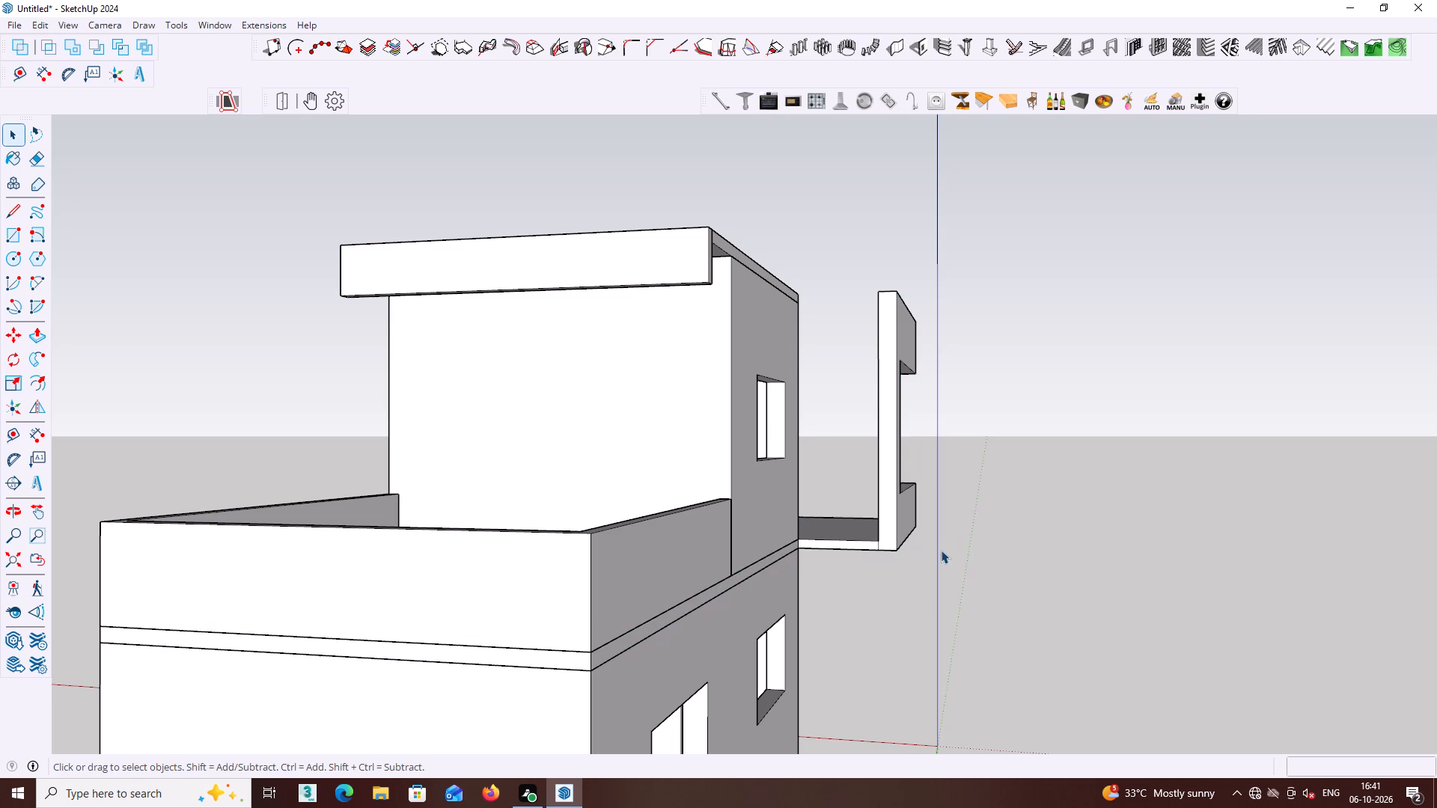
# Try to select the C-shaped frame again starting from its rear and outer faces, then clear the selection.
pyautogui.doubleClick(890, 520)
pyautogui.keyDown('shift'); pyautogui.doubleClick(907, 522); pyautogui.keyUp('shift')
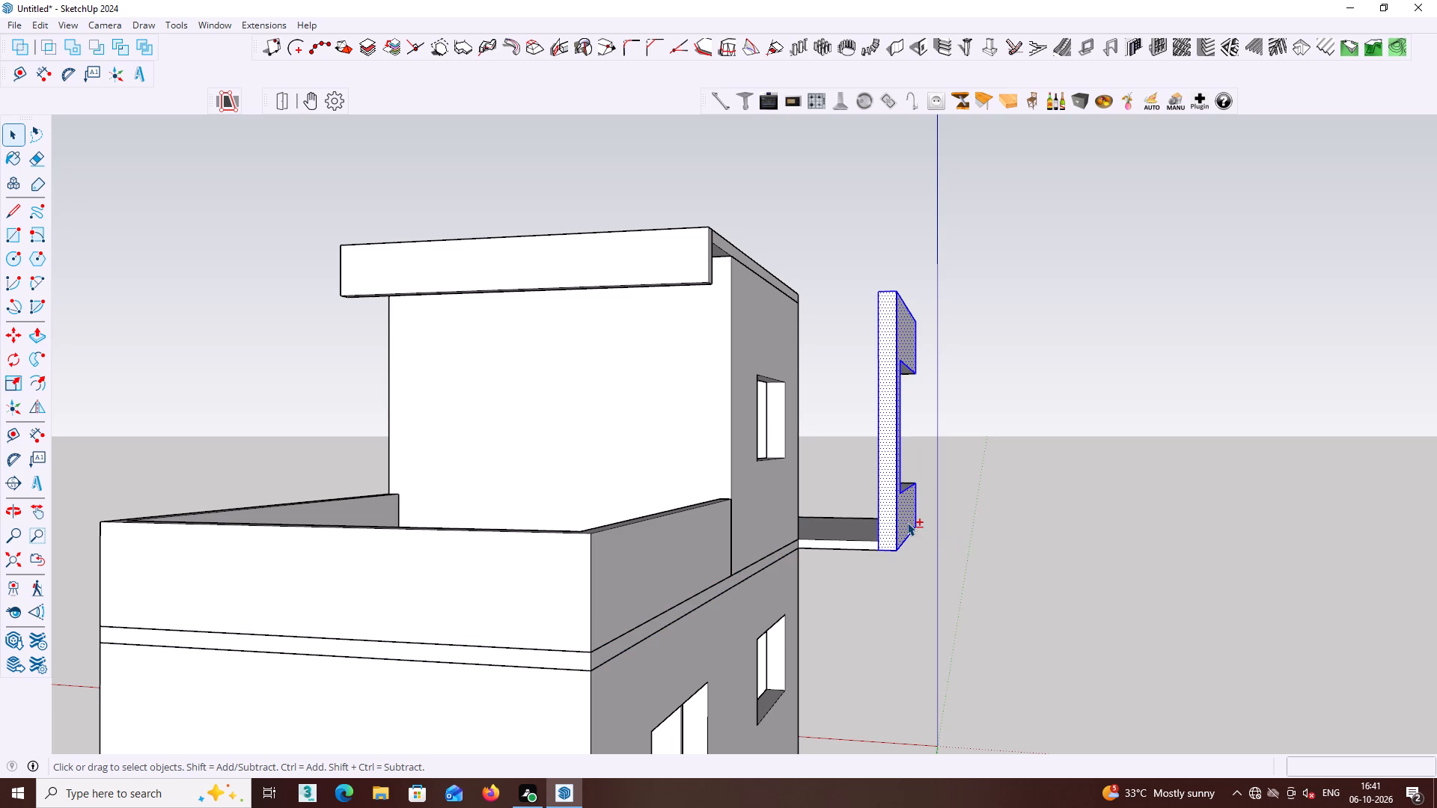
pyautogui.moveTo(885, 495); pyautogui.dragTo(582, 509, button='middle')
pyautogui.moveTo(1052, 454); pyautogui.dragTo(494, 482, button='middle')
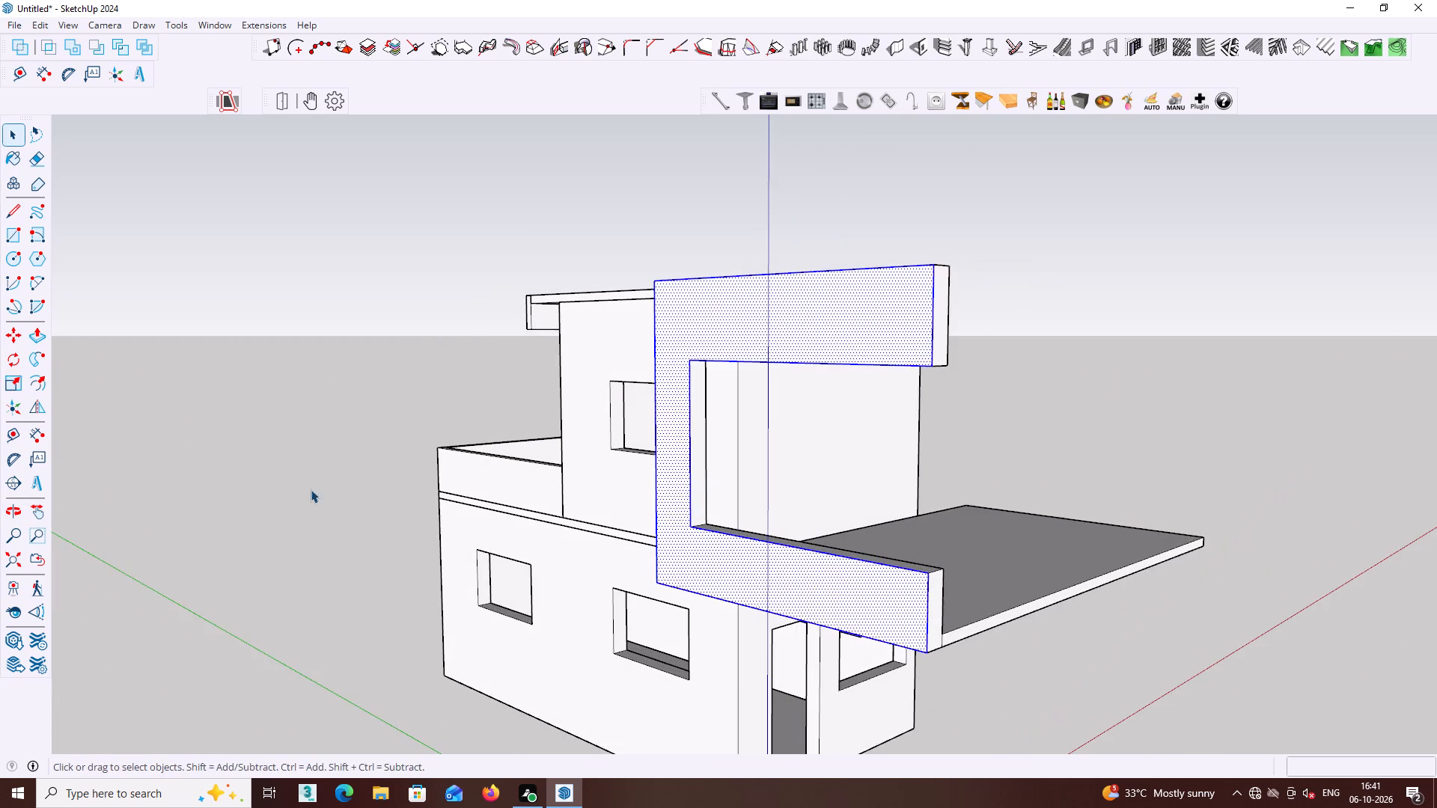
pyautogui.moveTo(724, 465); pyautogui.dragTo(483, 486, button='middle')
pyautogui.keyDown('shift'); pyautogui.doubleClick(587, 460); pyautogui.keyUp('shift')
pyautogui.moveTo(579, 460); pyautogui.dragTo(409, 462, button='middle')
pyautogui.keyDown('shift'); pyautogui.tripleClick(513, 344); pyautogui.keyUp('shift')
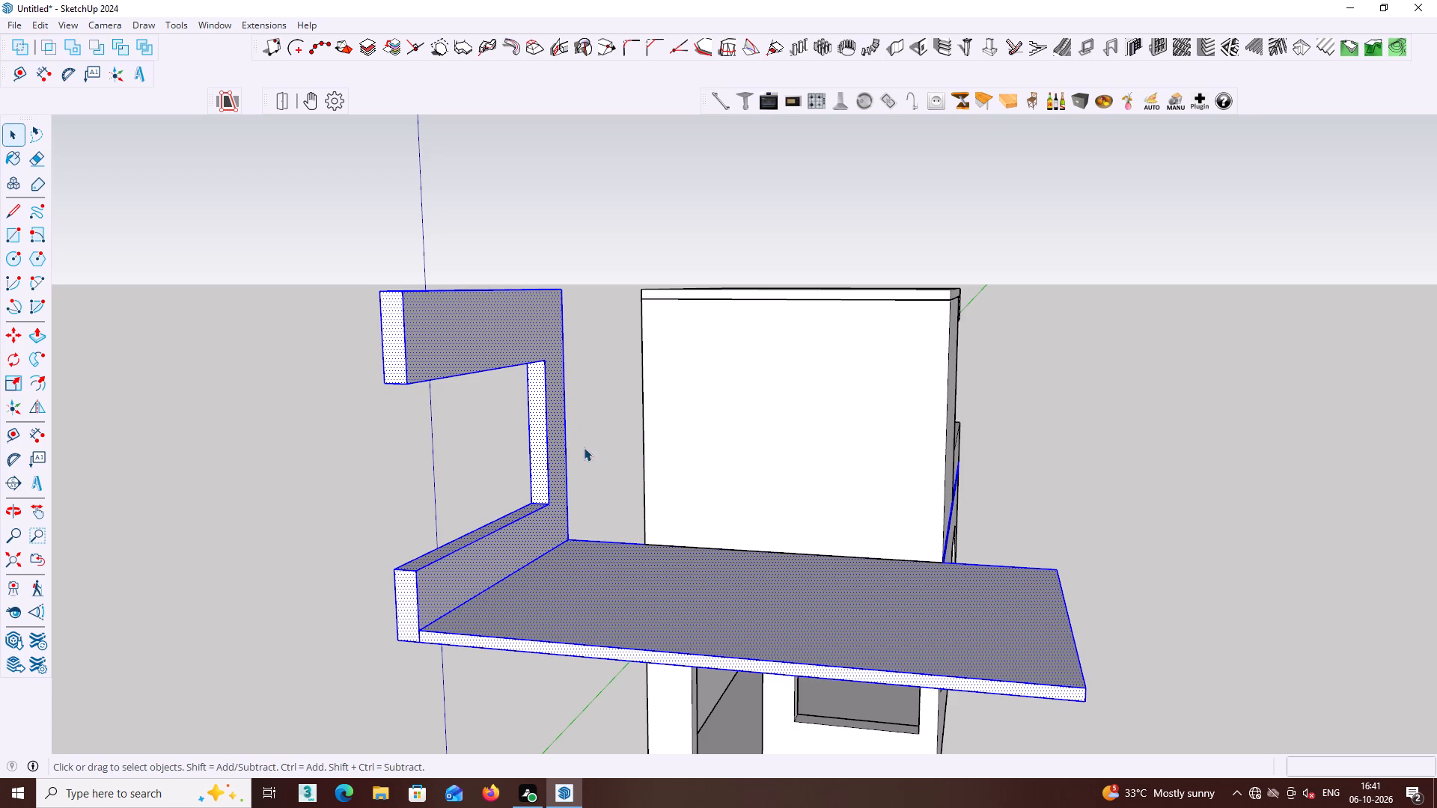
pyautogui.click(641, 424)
# Select the C-shaped frame's inner side, opening, outer side and end faces with their edges and make them a group.
pyautogui.doubleClick(523, 533)
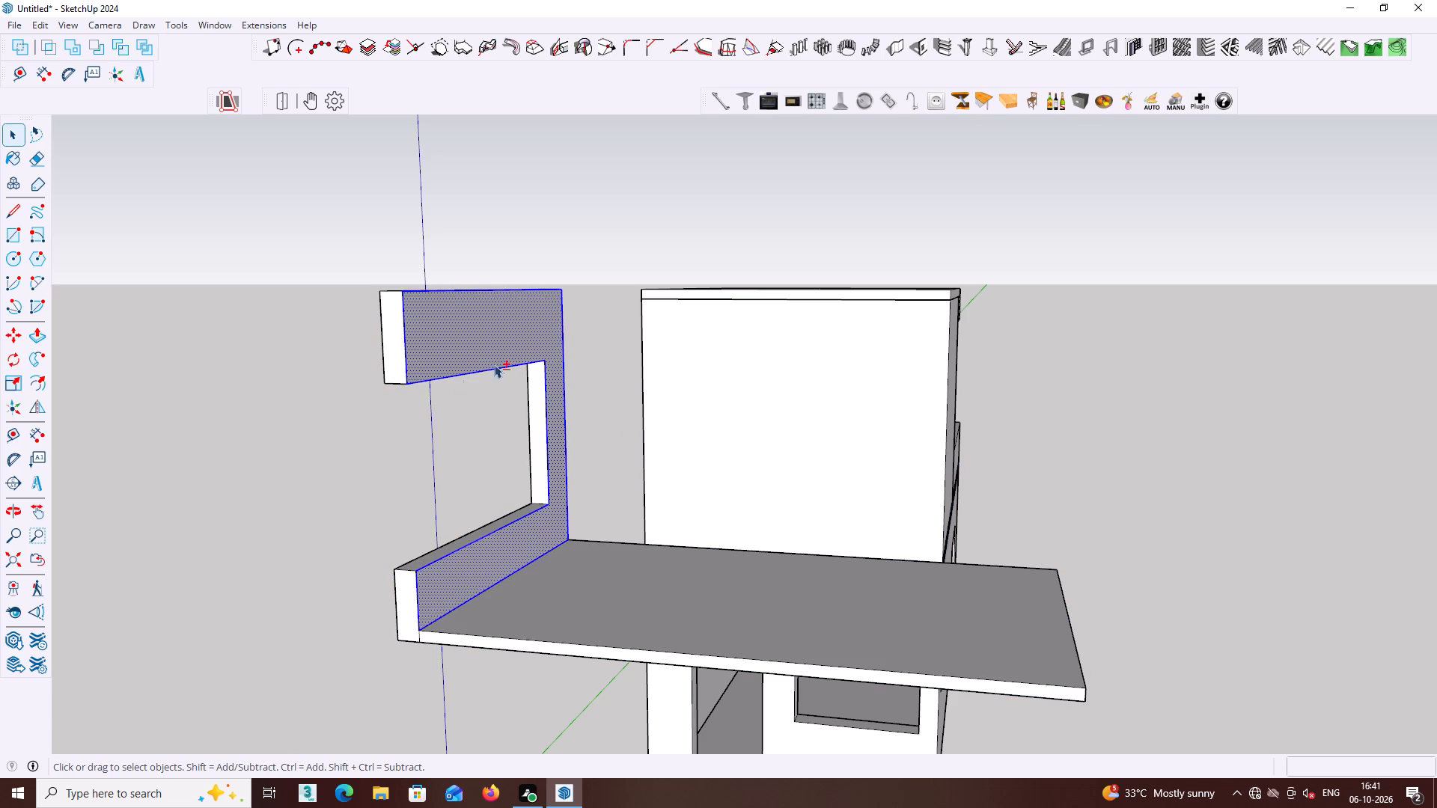
pyautogui.keyDown('shift'); pyautogui.doubleClick(539, 403); pyautogui.keyUp('shift')
pyautogui.moveTo(605, 402); pyautogui.dragTo(671, 400, button='middle')
pyautogui.moveTo(599, 401); pyautogui.dragTo(707, 379, button='middle')
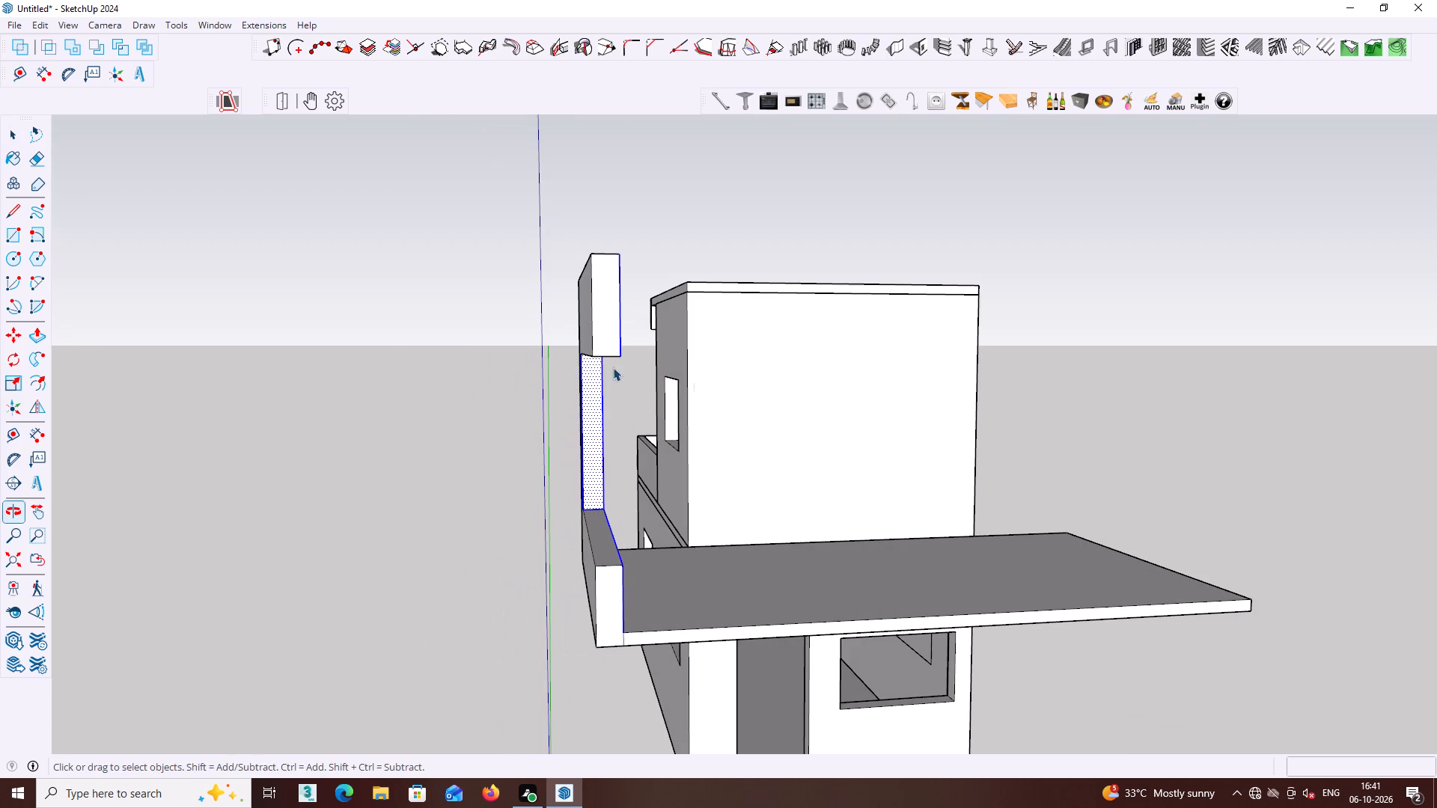
pyautogui.keyDown('shift'); pyautogui.doubleClick(602, 327); pyautogui.keyUp('shift')
pyautogui.moveTo(589, 325); pyautogui.dragTo(745, 355, button='middle')
pyautogui.keyDown('shift'); pyautogui.doubleClick(716, 346); pyautogui.keyUp('shift')
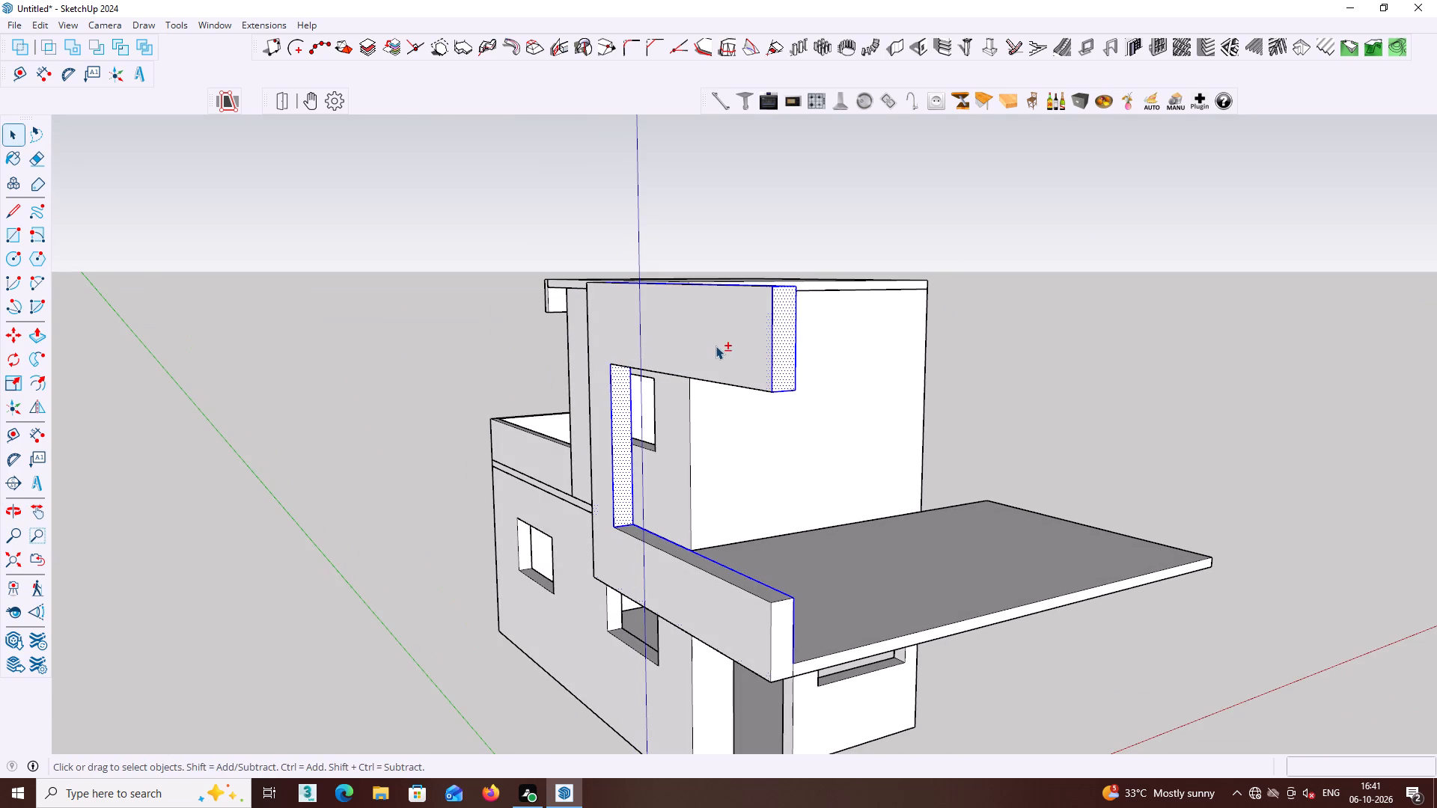
pyautogui.scroll(-2, 686, 534)
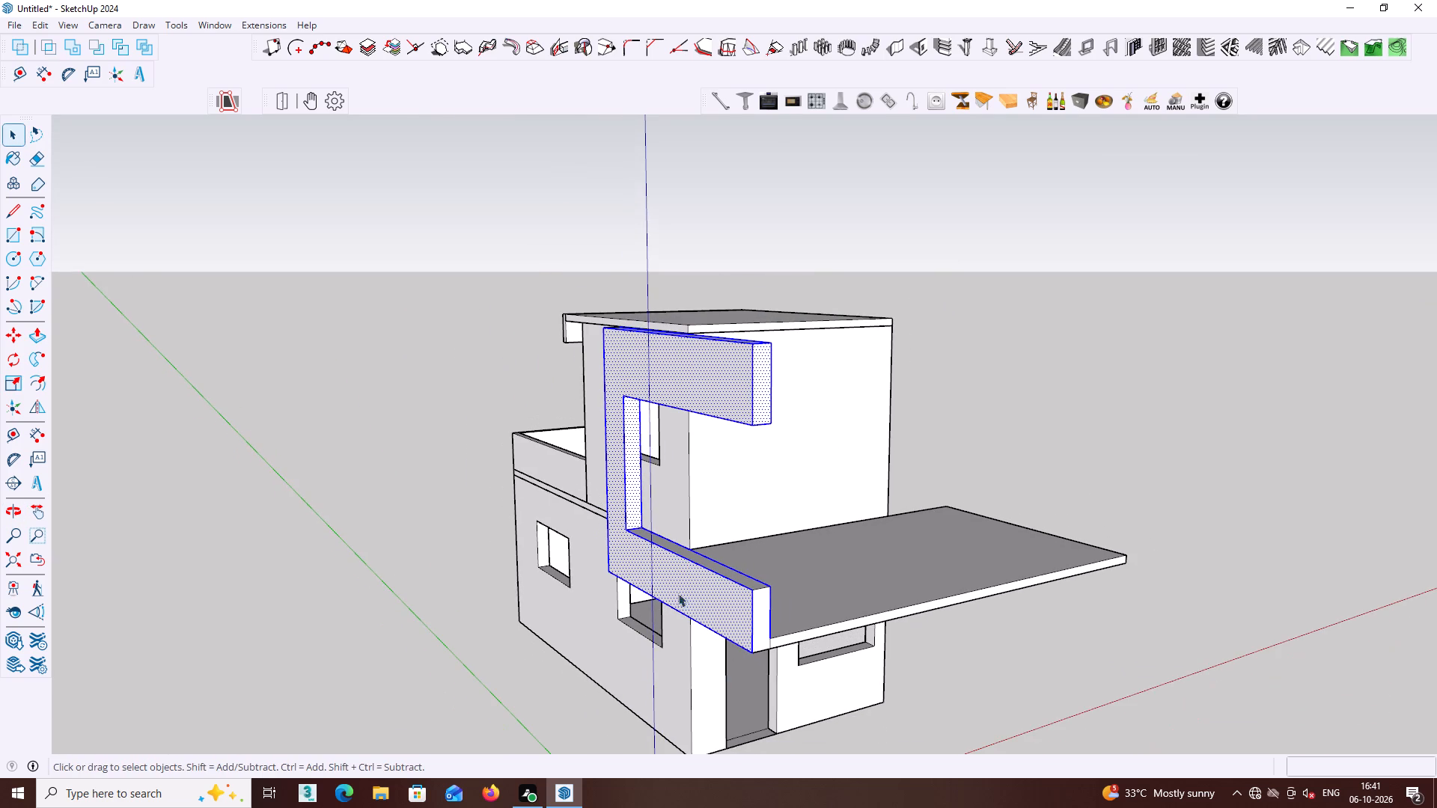
pyautogui.moveTo(687, 568); pyautogui.dragTo(667, 447, button='middle')
pyautogui.moveTo(696, 507); pyautogui.dragTo(694, 464, button='middle')
pyautogui.middleClick(693, 444)
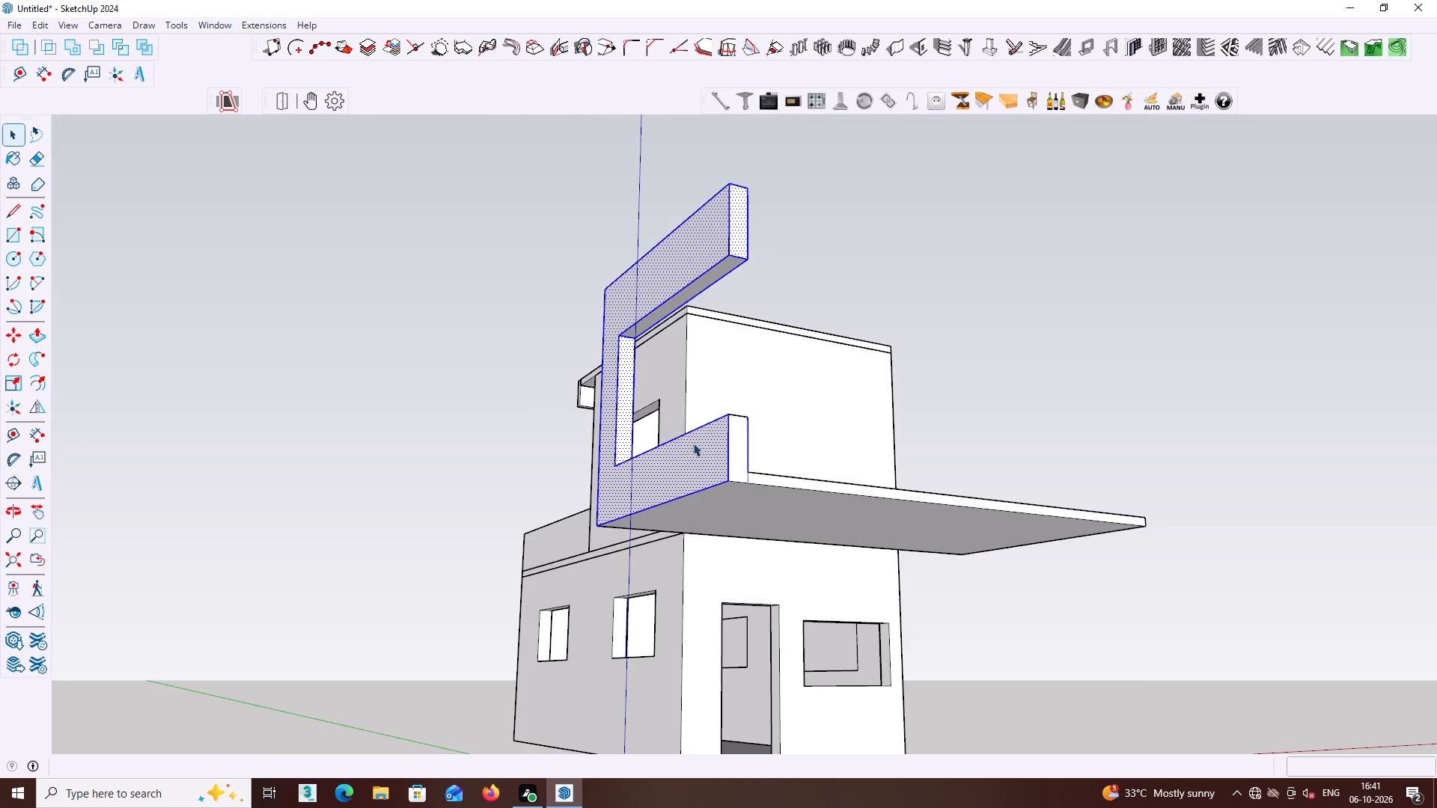
pyautogui.keyDown('shift'); pyautogui.click(731, 436); pyautogui.keyUp('shift')
pyautogui.moveTo(718, 395); pyautogui.dragTo(671, 379, button='middle')
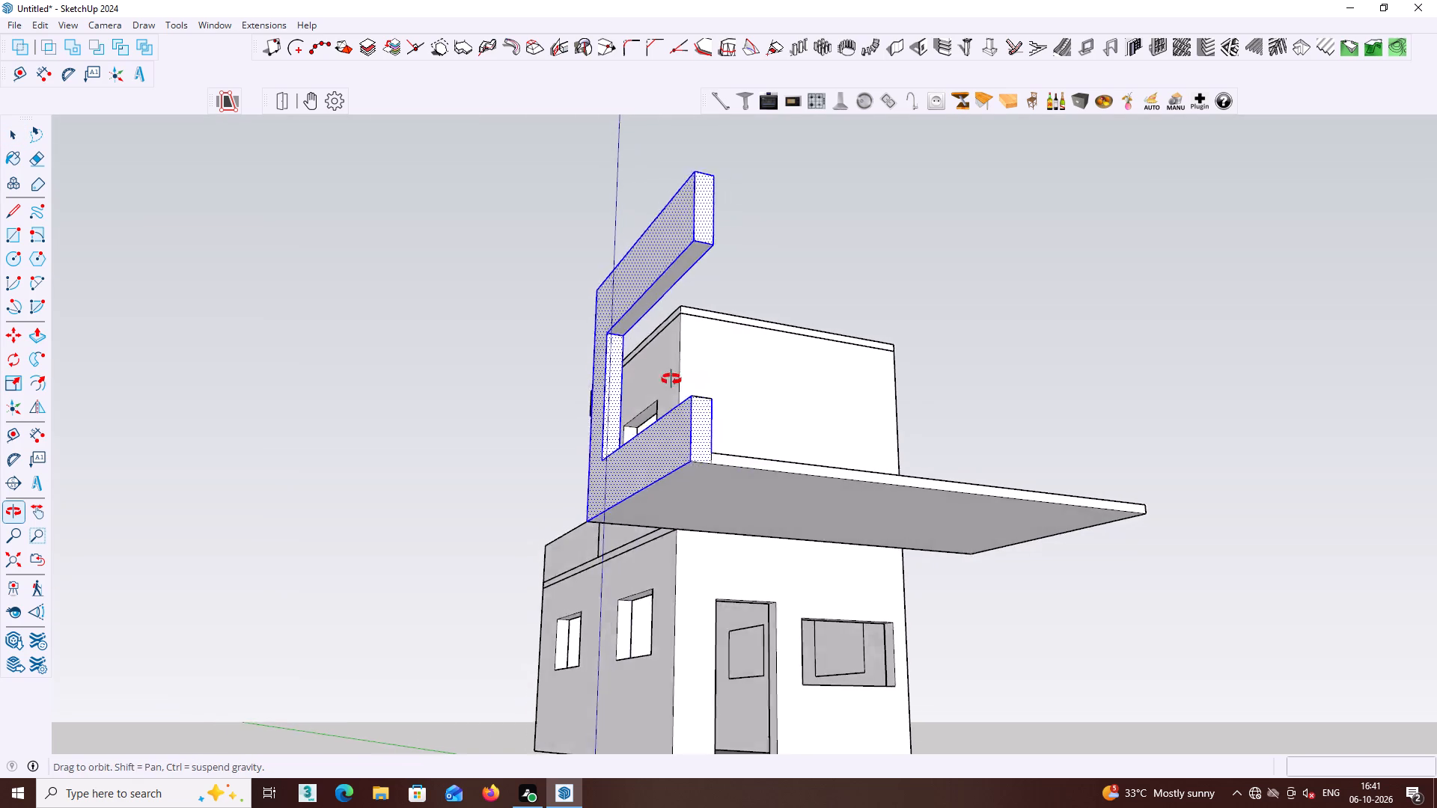
pyautogui.moveTo(671, 379); pyautogui.dragTo(1355, 501, button='middle')
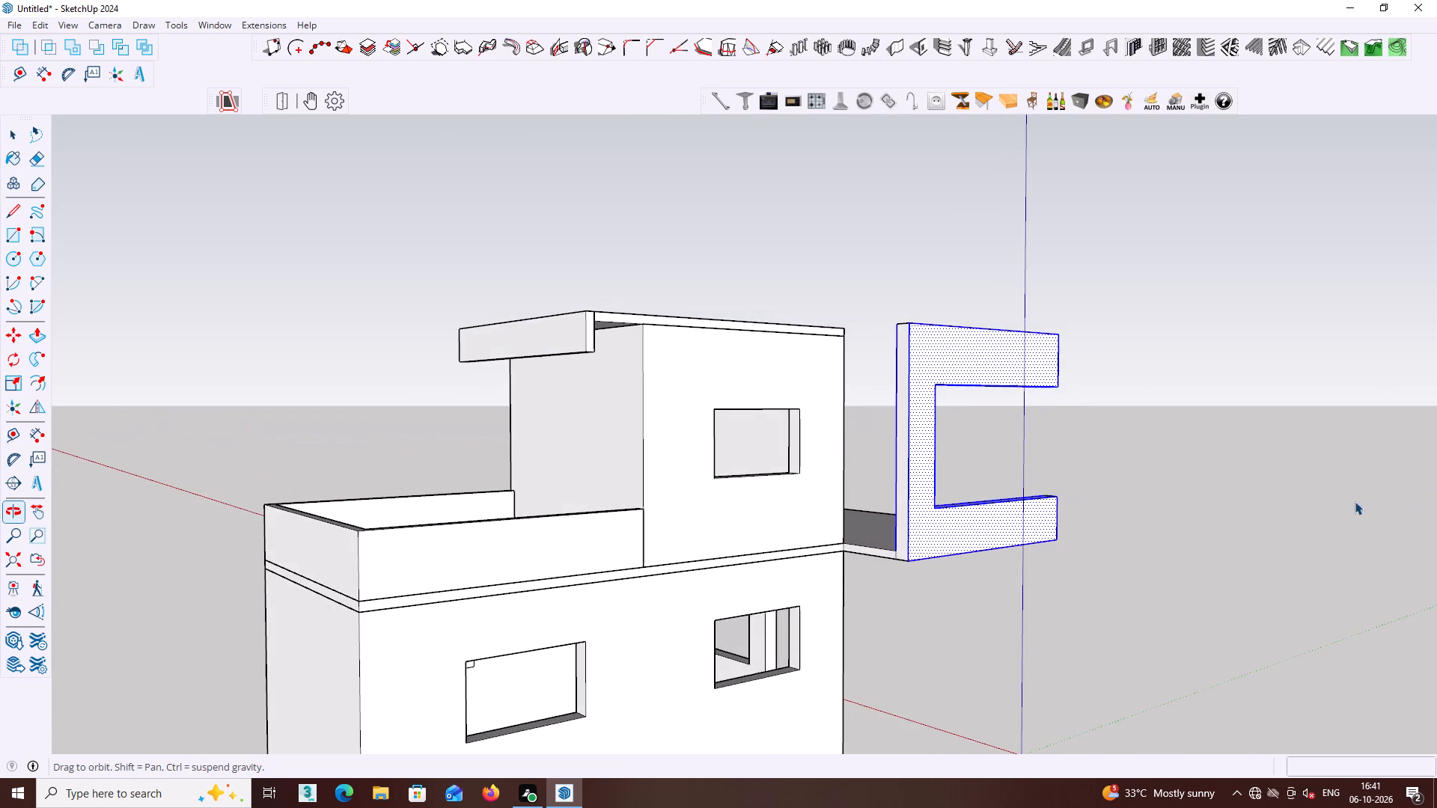
pyautogui.moveTo(1355, 501); pyautogui.dragTo(1414, 502, button='middle')
pyautogui.keyDown('shift'); pyautogui.scroll(6, 997, 442); pyautogui.keyUp('shift')
pyautogui.moveTo(900, 460); pyautogui.dragTo(1046, 485, button='middle')
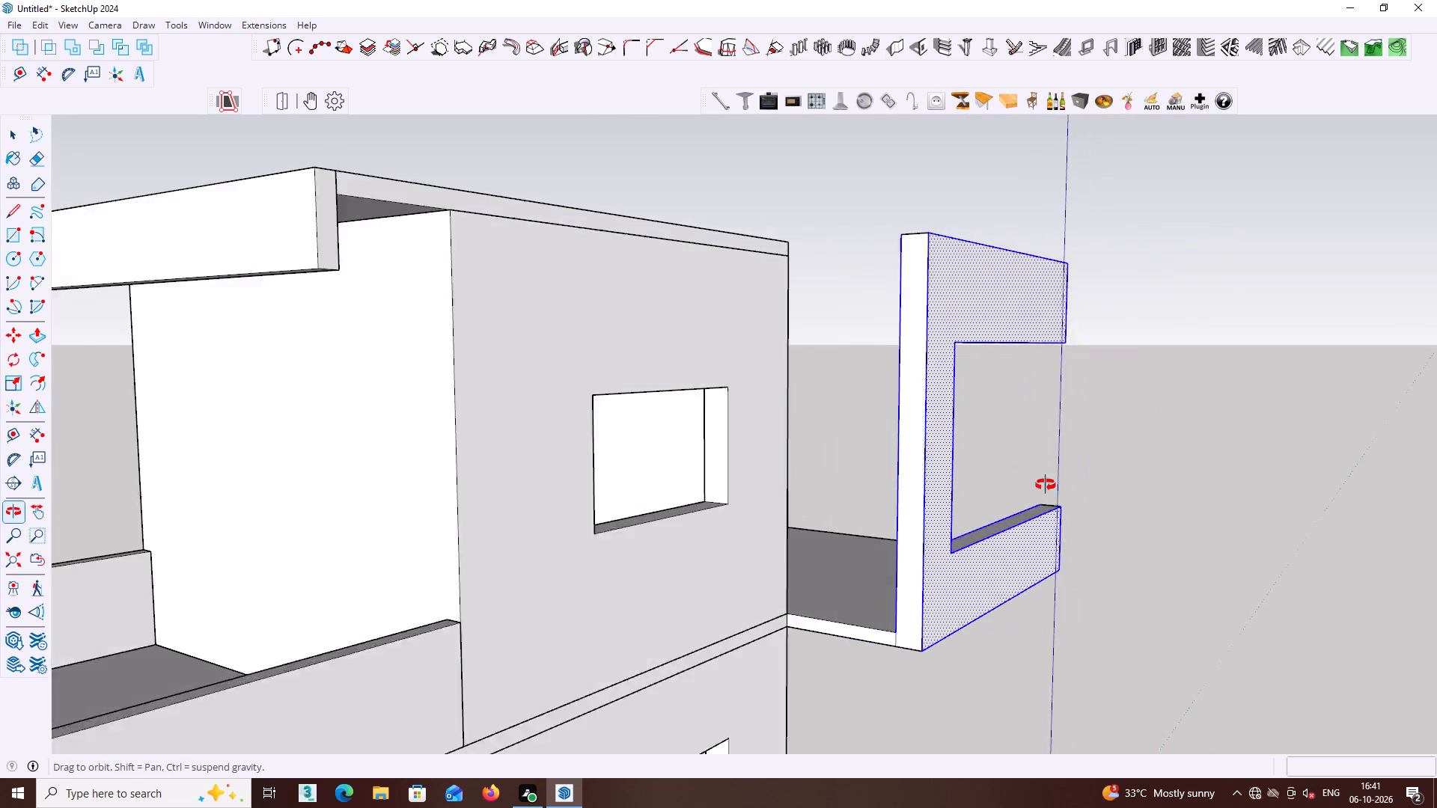
pyautogui.moveTo(1046, 485); pyautogui.dragTo(44, 563, button='middle')
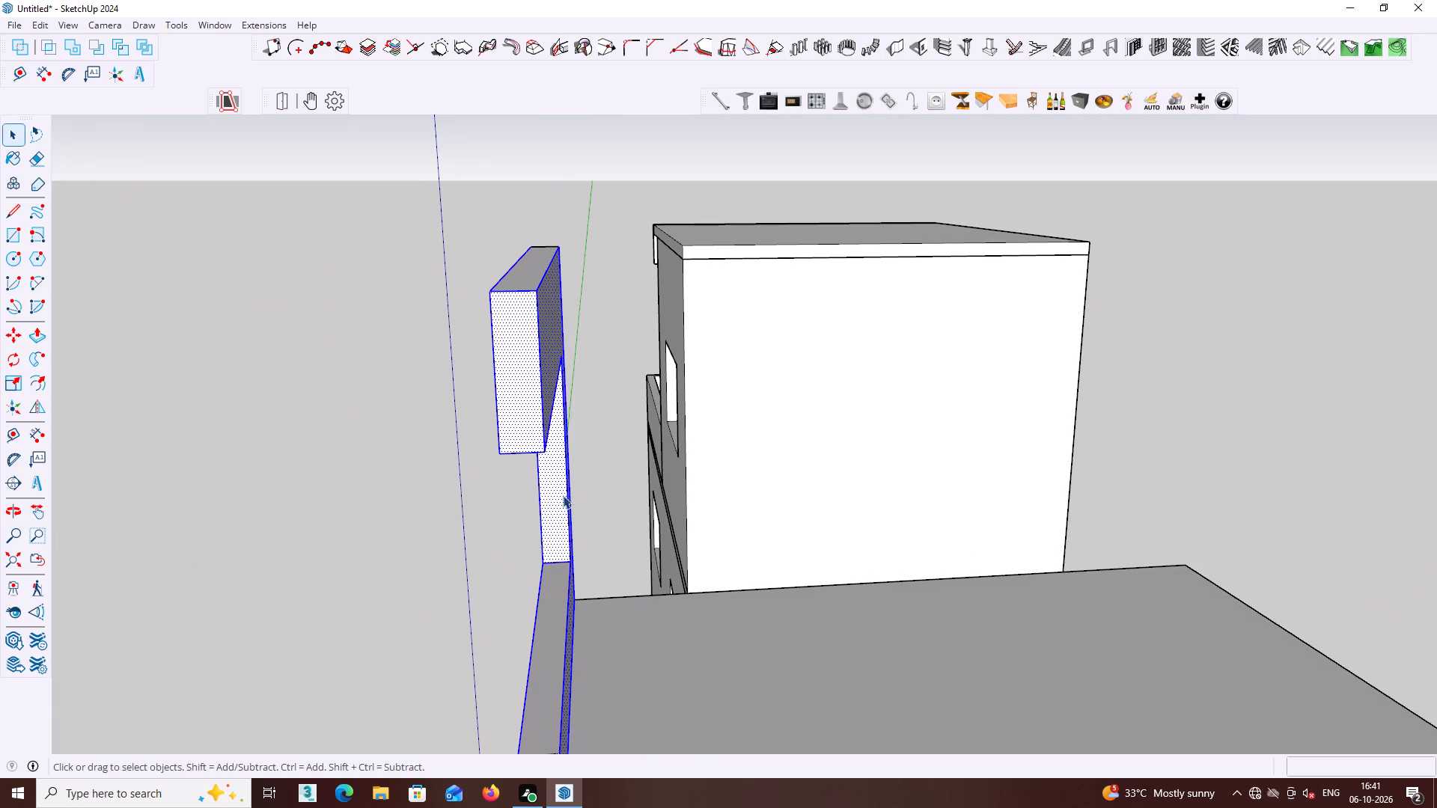
pyautogui.rightClick(546, 495)
pyautogui.click(612, 144)
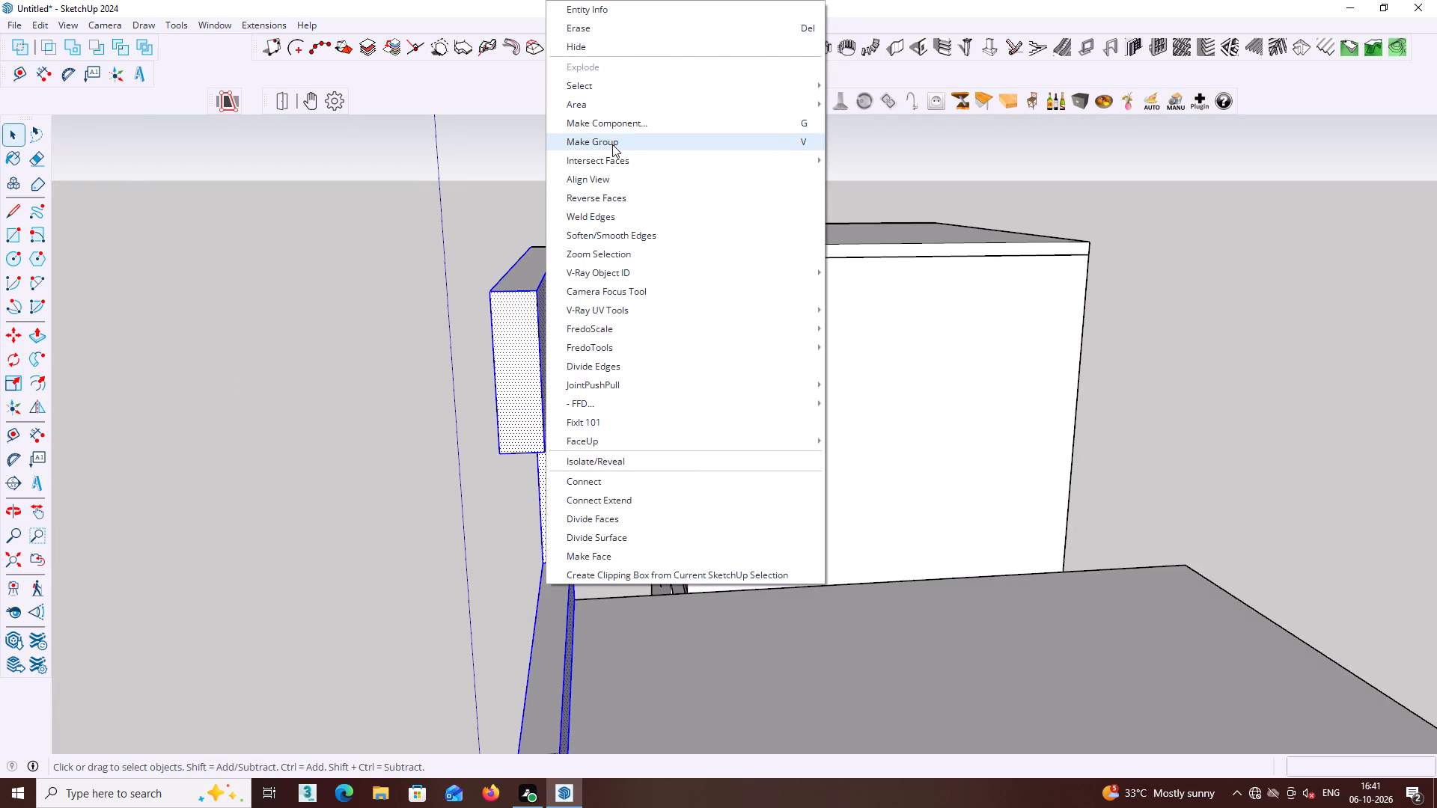
pyautogui.click(395, 313)
# Pick the C-shaped frame to check its grouping, then clear the selection.
pyautogui.scroll(-9, 406, 334)
pyautogui.moveTo(521, 546); pyautogui.dragTo(564, 548, button='middle')
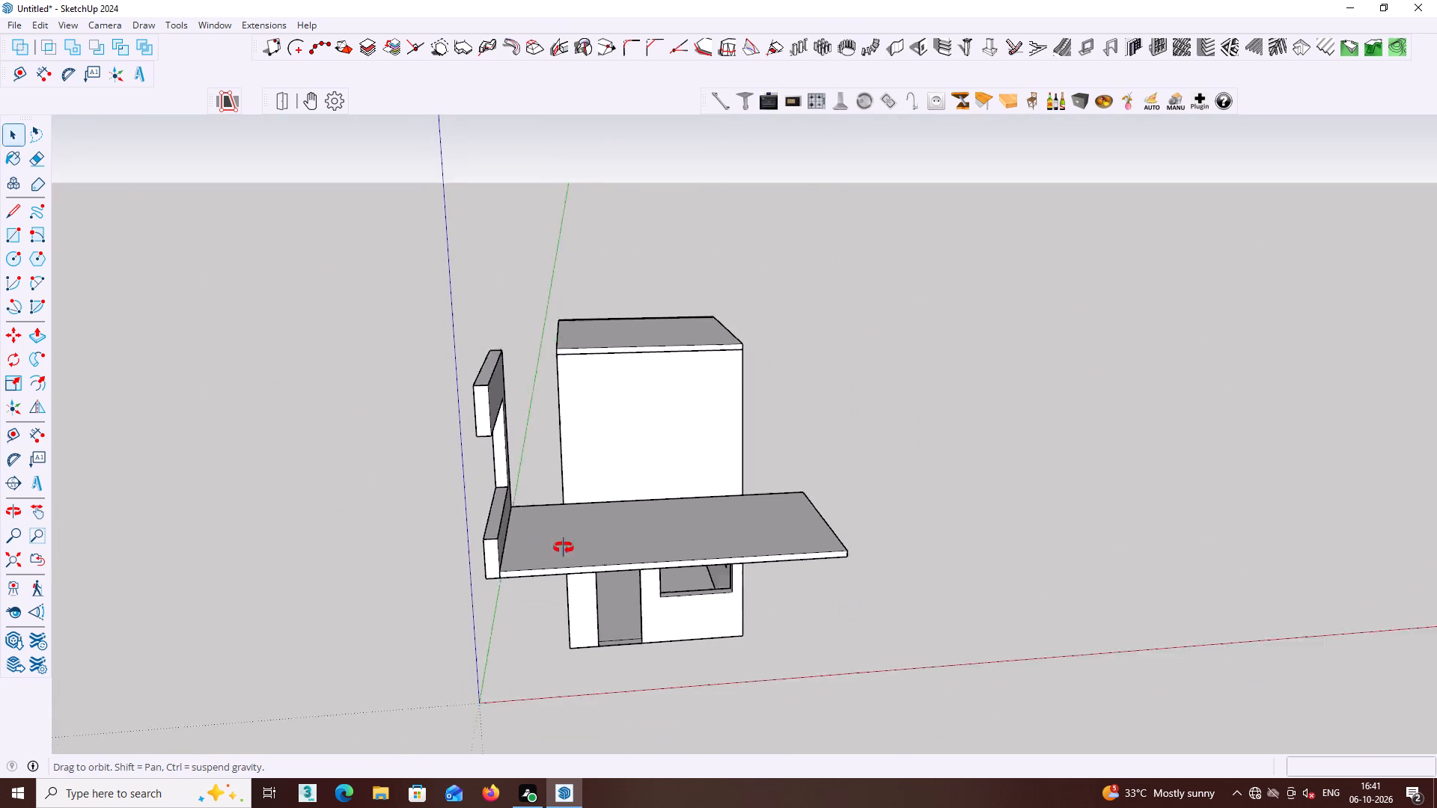
pyautogui.moveTo(564, 548); pyautogui.dragTo(987, 575, button='middle')
pyautogui.moveTo(692, 542); pyautogui.dragTo(284, 539, button='middle')
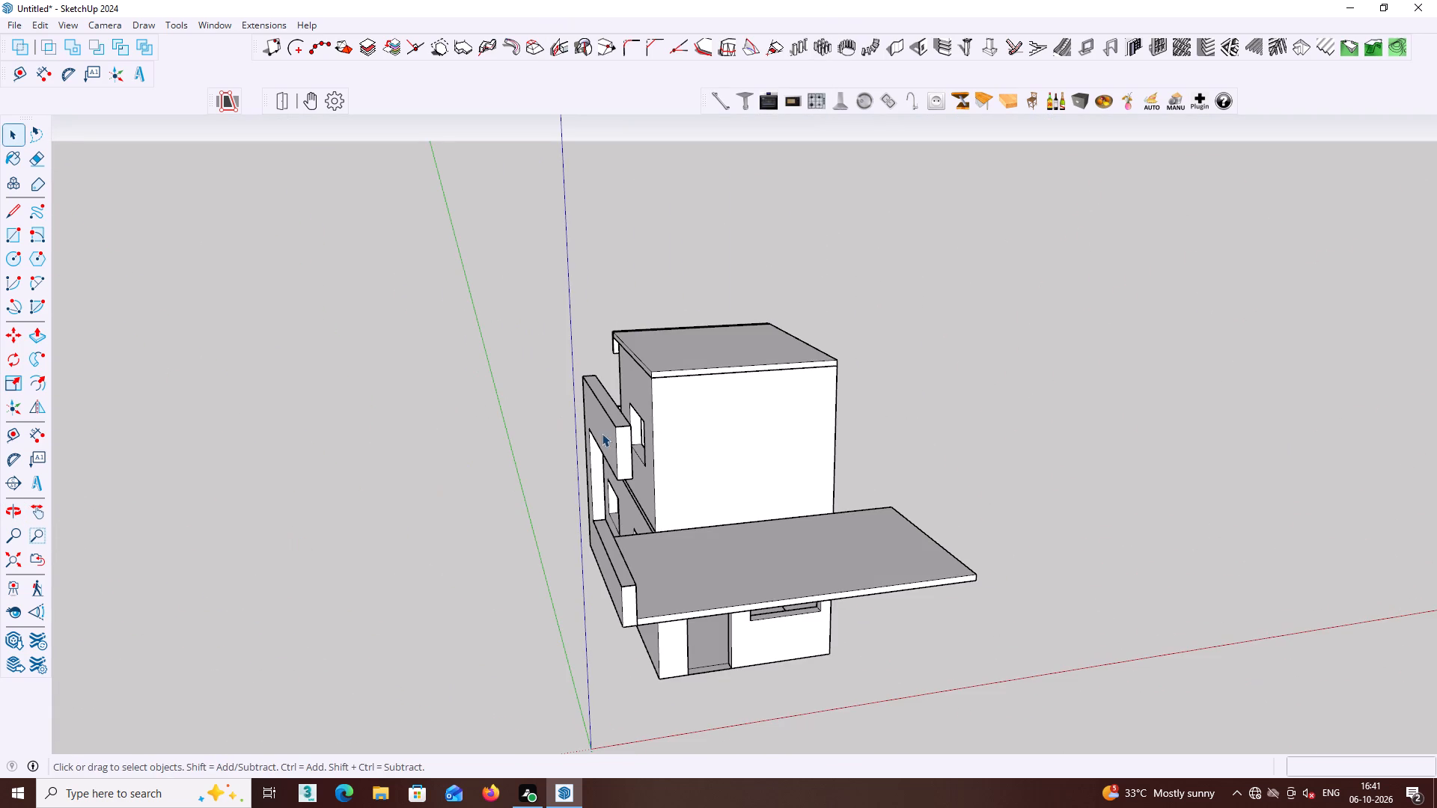
pyautogui.click(599, 434)
pyautogui.scroll(-2, 603, 434)
pyautogui.click(467, 555)
pyautogui.scroll(-2, 481, 533)
pyautogui.moveTo(552, 530); pyautogui.dragTo(537, 544, button='middle')
pyautogui.scroll(-2, 537, 544)
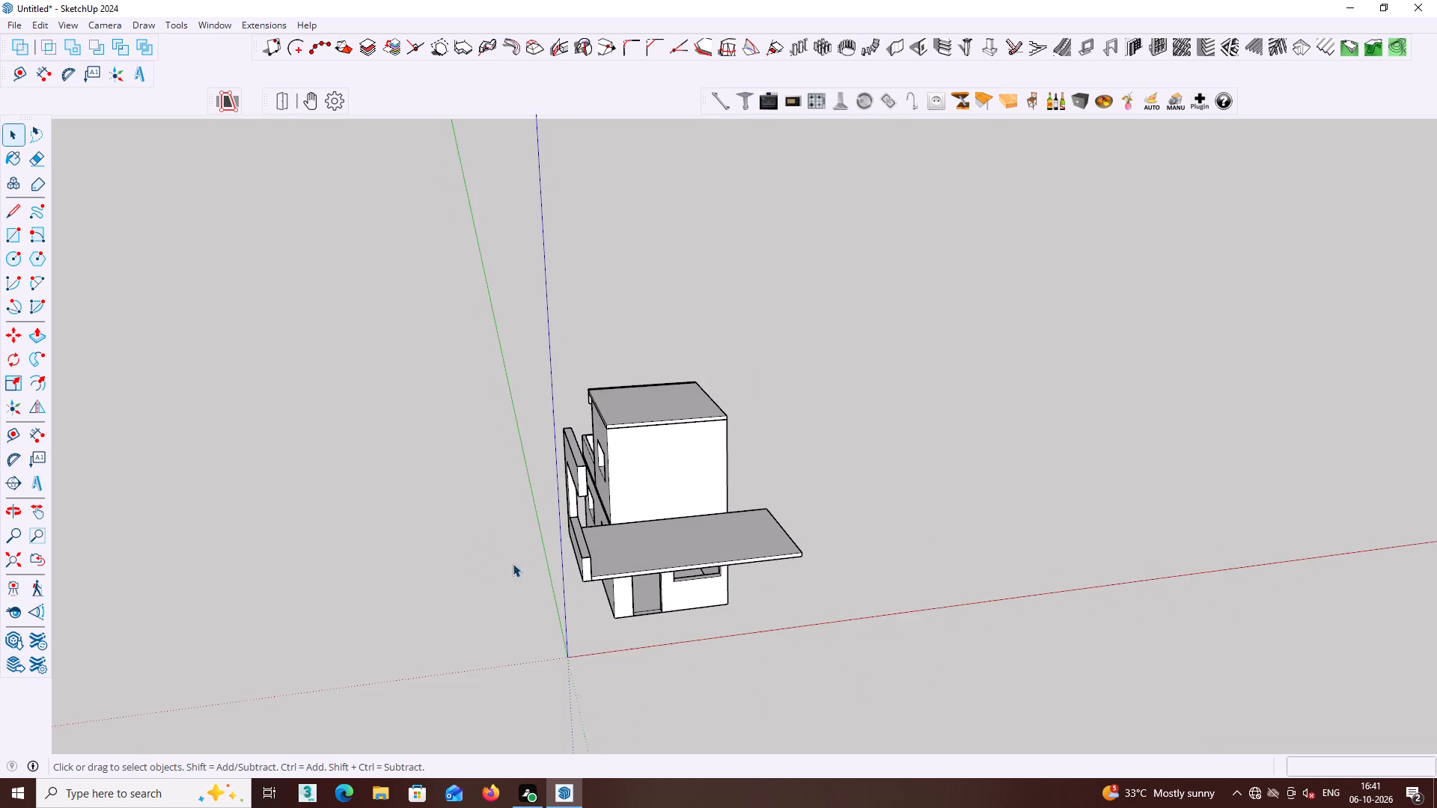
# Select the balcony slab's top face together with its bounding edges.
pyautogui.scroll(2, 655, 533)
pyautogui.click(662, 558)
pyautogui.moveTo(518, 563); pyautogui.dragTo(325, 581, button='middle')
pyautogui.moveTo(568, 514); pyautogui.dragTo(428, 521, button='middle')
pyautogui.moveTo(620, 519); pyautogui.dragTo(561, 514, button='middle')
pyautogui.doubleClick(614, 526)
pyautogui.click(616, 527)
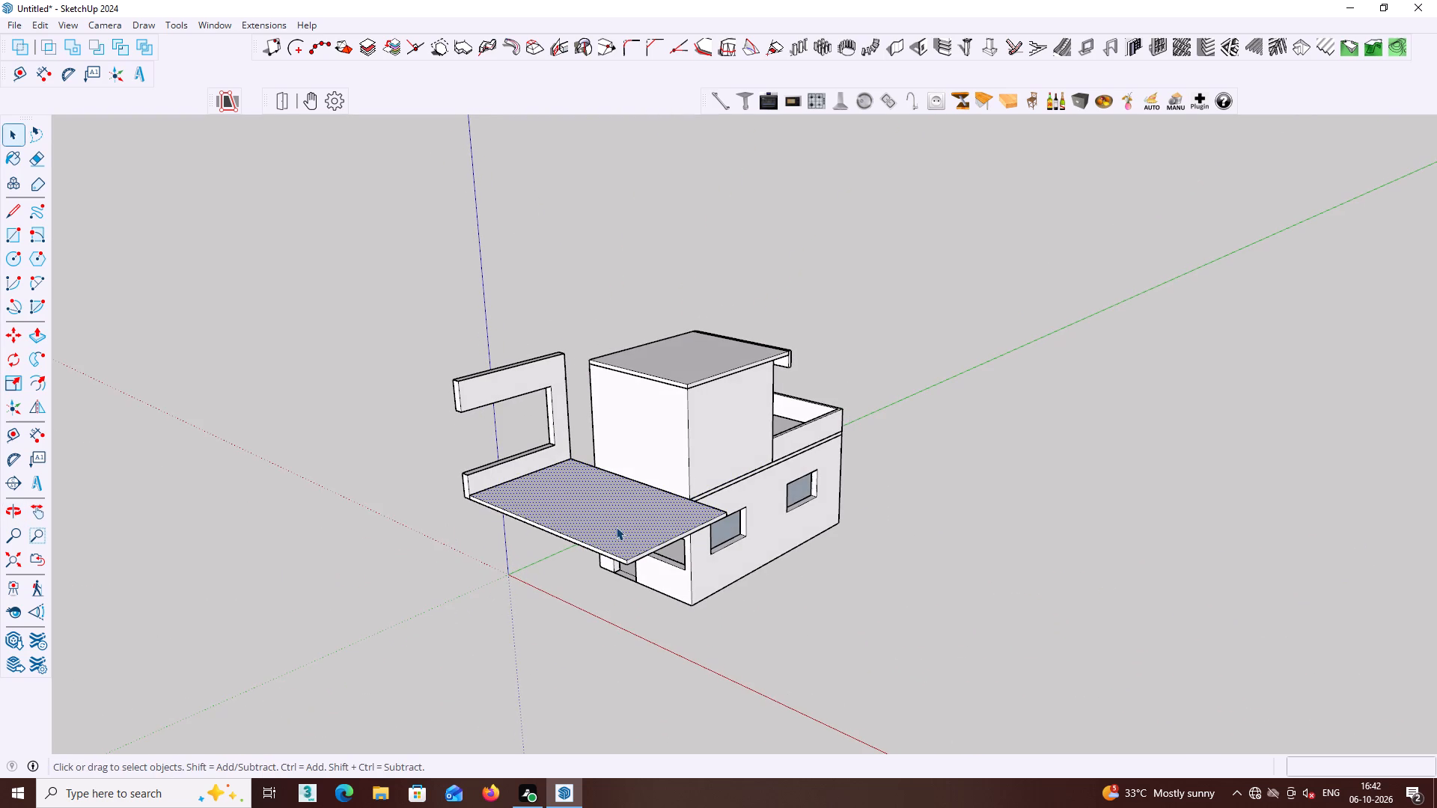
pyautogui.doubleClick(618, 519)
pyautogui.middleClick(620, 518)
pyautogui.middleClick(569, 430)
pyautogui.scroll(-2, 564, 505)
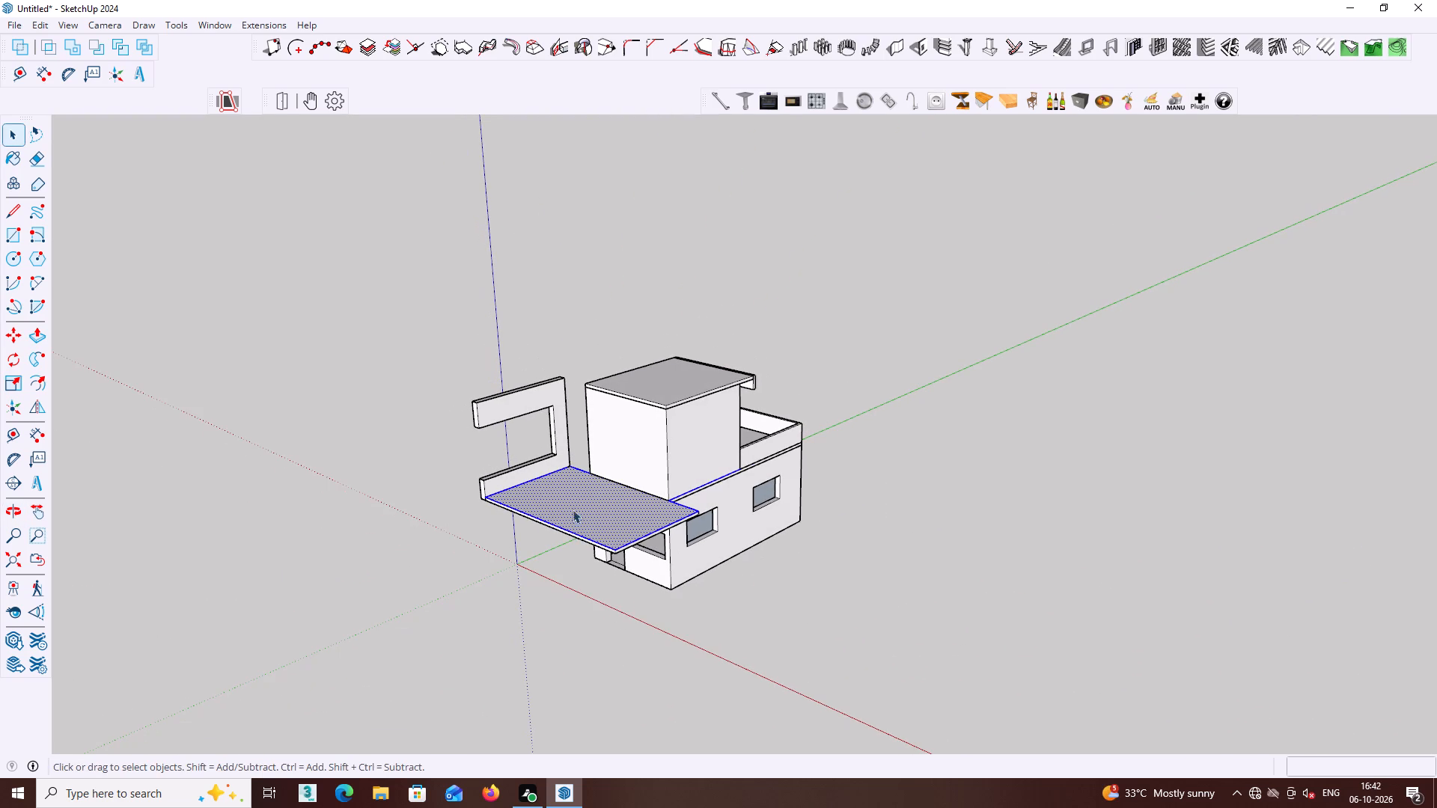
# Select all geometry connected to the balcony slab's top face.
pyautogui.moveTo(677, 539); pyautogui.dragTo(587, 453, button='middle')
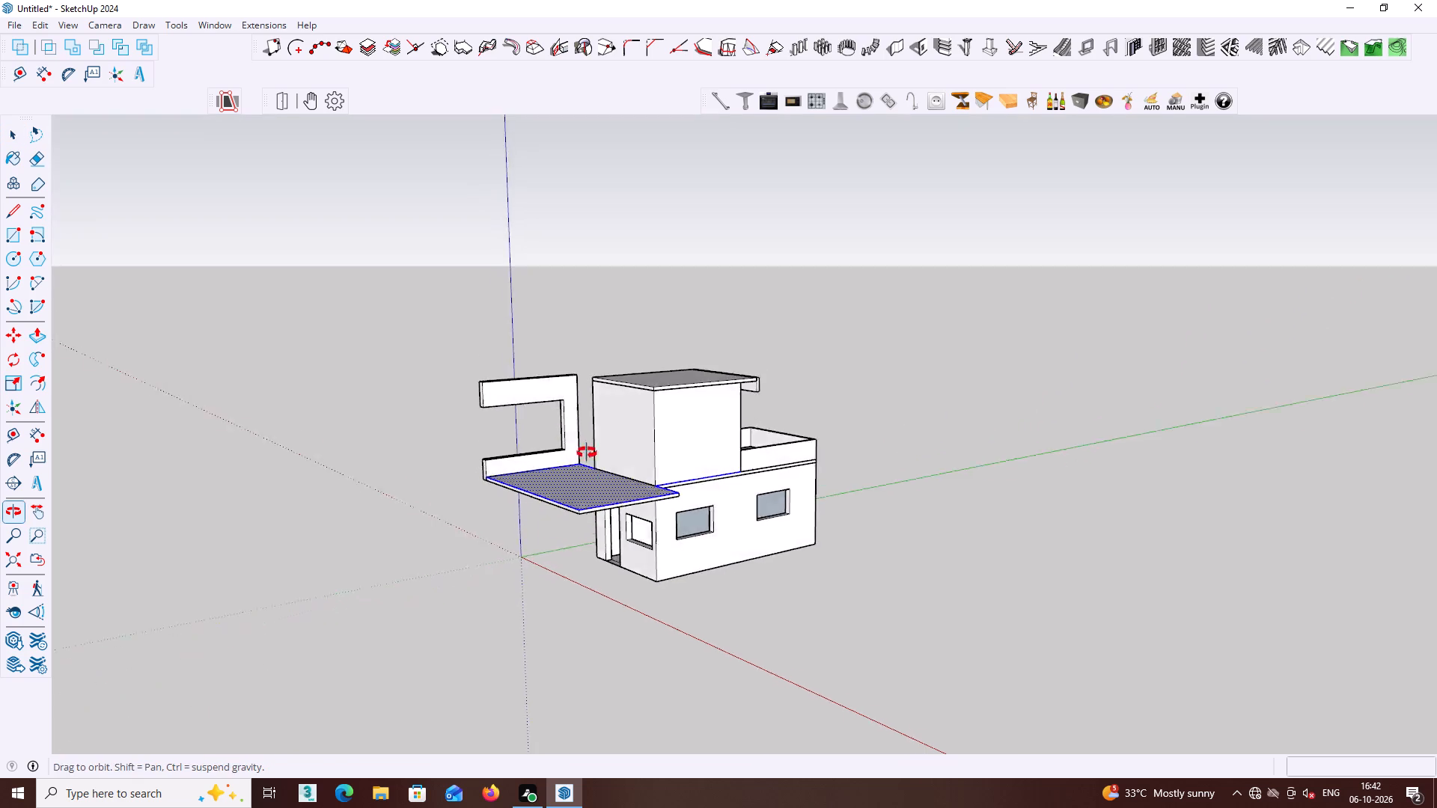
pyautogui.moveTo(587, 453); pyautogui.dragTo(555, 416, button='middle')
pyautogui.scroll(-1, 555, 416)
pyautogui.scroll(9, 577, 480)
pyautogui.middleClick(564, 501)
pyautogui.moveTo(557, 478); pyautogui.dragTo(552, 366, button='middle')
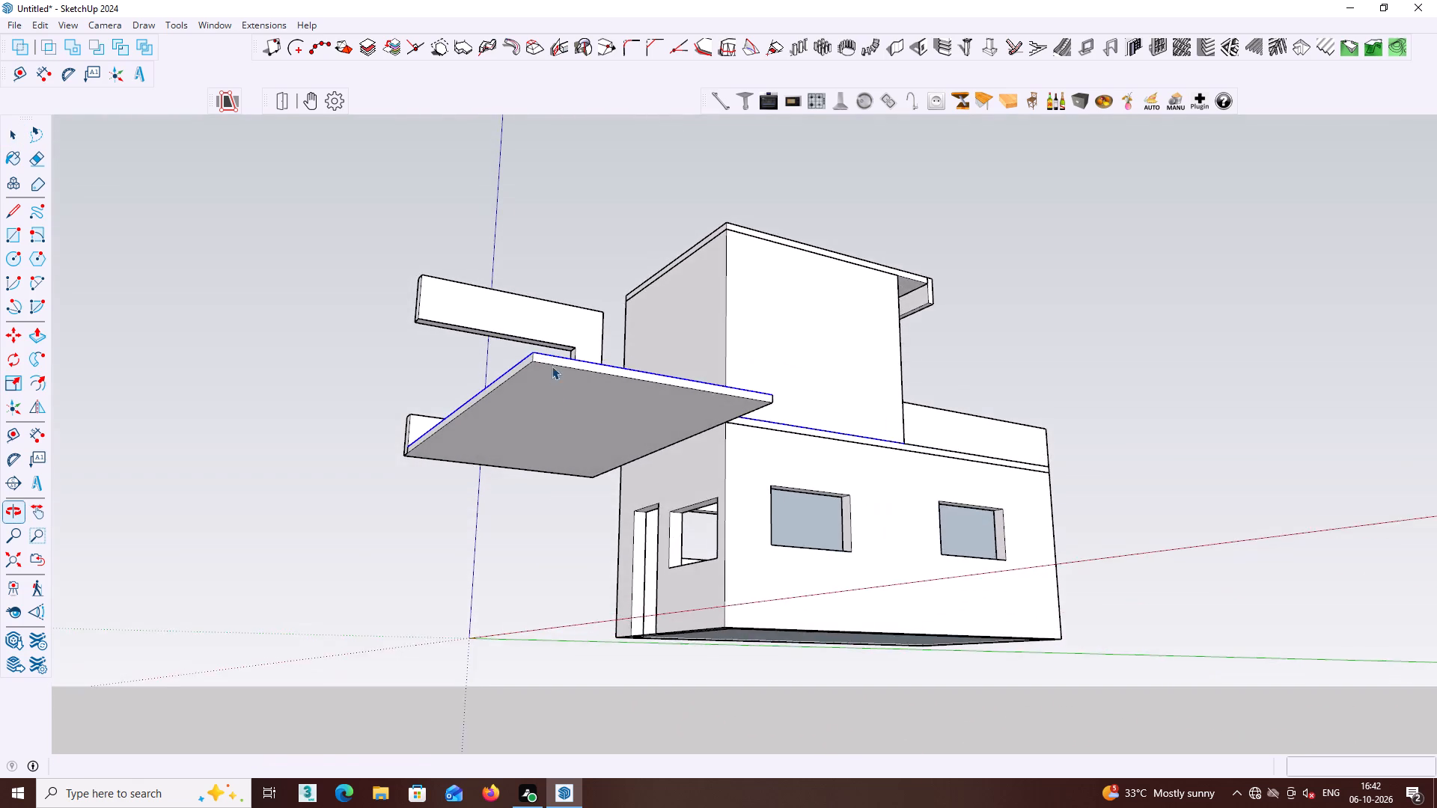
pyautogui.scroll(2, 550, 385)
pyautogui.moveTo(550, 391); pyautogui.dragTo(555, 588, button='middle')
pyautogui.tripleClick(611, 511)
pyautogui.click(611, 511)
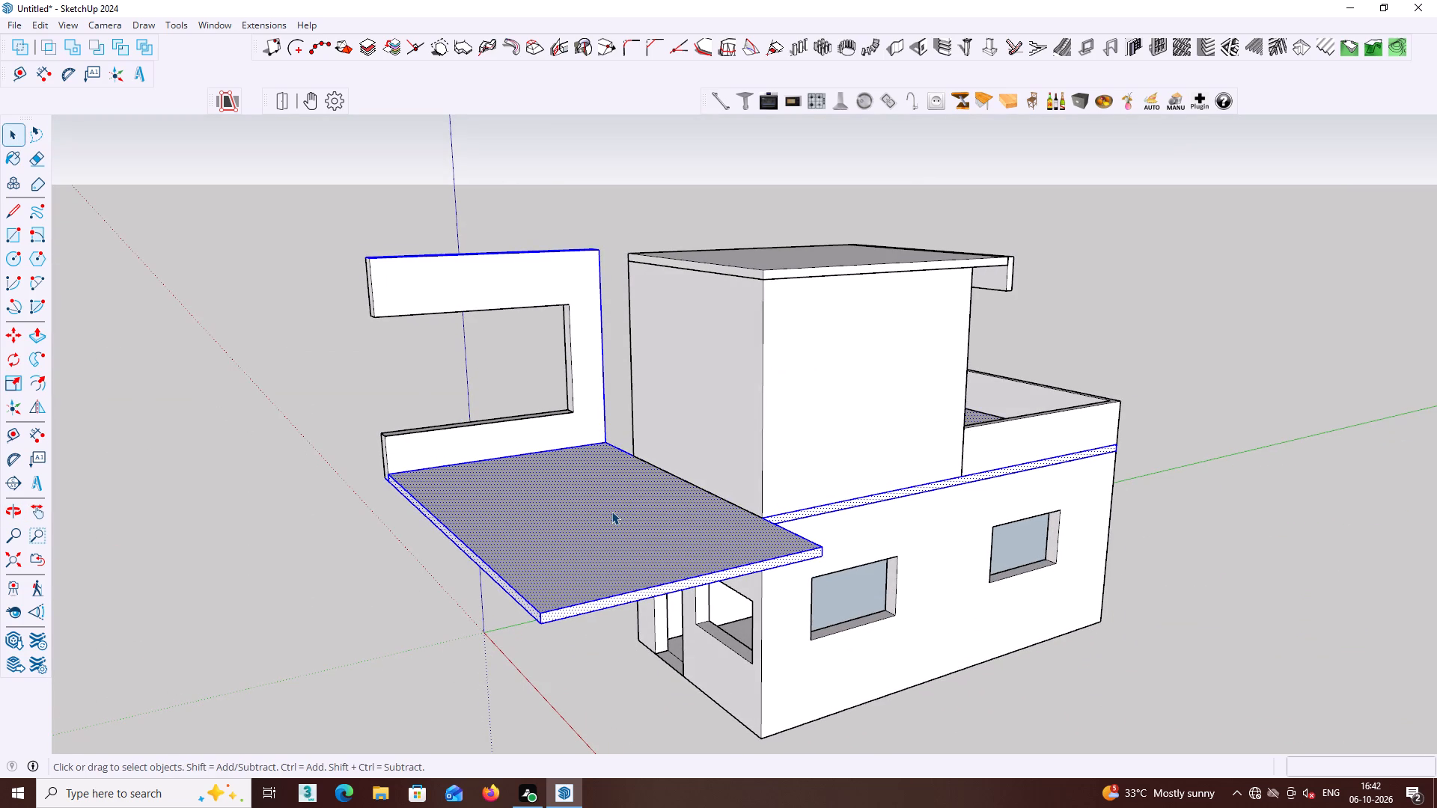
# Examine the connected selection from beneath the slab, from the front and from the C-shaped frame's side.
pyautogui.moveTo(613, 512); pyautogui.dragTo(603, 423, button='middle')
pyautogui.moveTo(616, 369); pyautogui.dragTo(611, 317, button='middle')
pyautogui.moveTo(647, 390); pyautogui.dragTo(635, 304, button='middle')
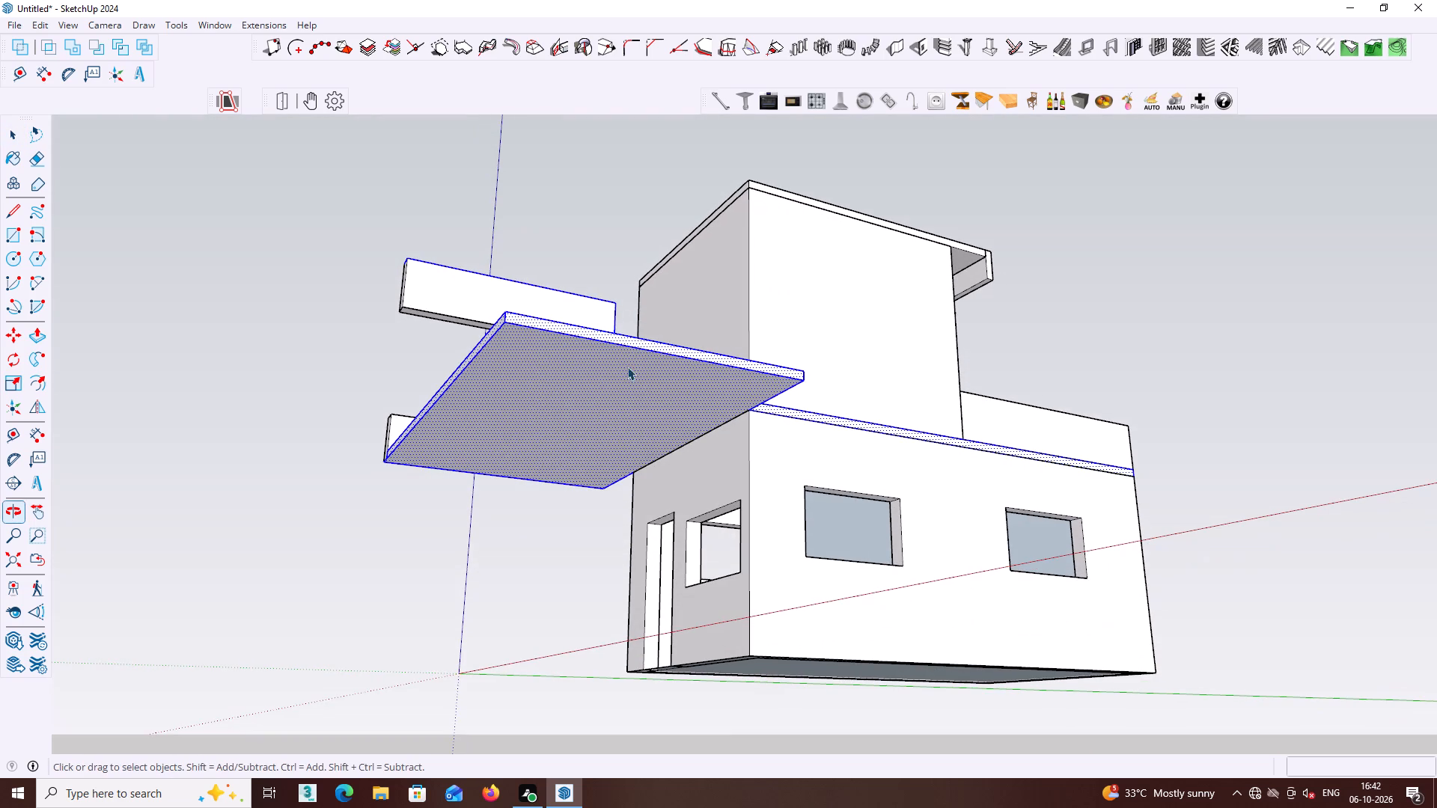
pyautogui.scroll(-2, 572, 390)
pyautogui.moveTo(560, 397); pyautogui.dragTo(662, 477, button='middle')
pyautogui.moveTo(747, 548); pyautogui.dragTo(811, 587, button='middle')
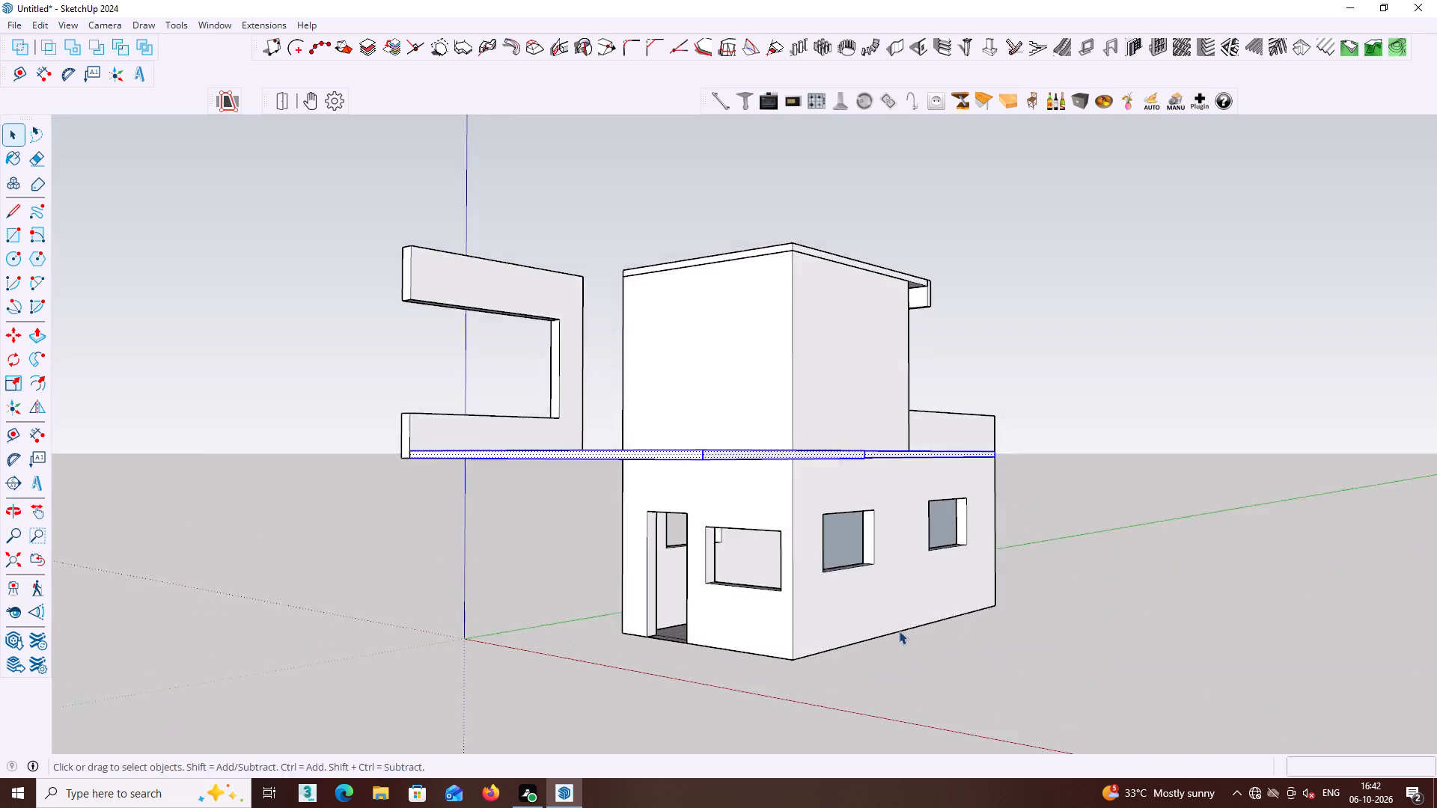
pyautogui.moveTo(915, 640); pyautogui.dragTo(1009, 688, button='middle')
pyautogui.moveTo(1053, 703); pyautogui.dragTo(1035, 664, button='middle')
pyautogui.moveTo(579, 481); pyautogui.dragTo(602, 501, button='middle')
pyautogui.moveTo(698, 555); pyautogui.dragTo(1013, 710, button='middle')
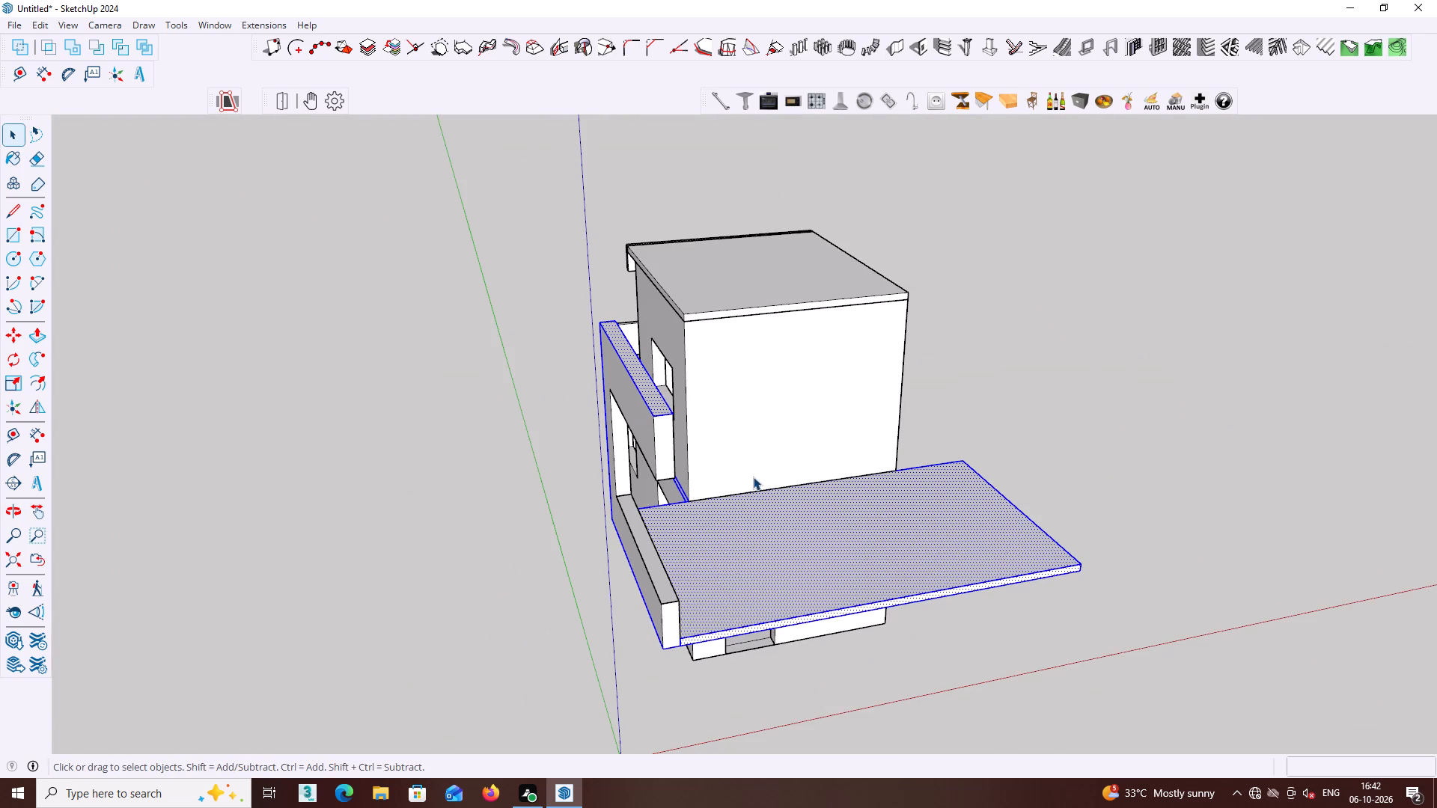
# Reselect the balcony slab's top face, add its long edge face, and extend the selection to all connected geometry.
pyautogui.click(737, 555)
pyautogui.doubleClick(734, 547)
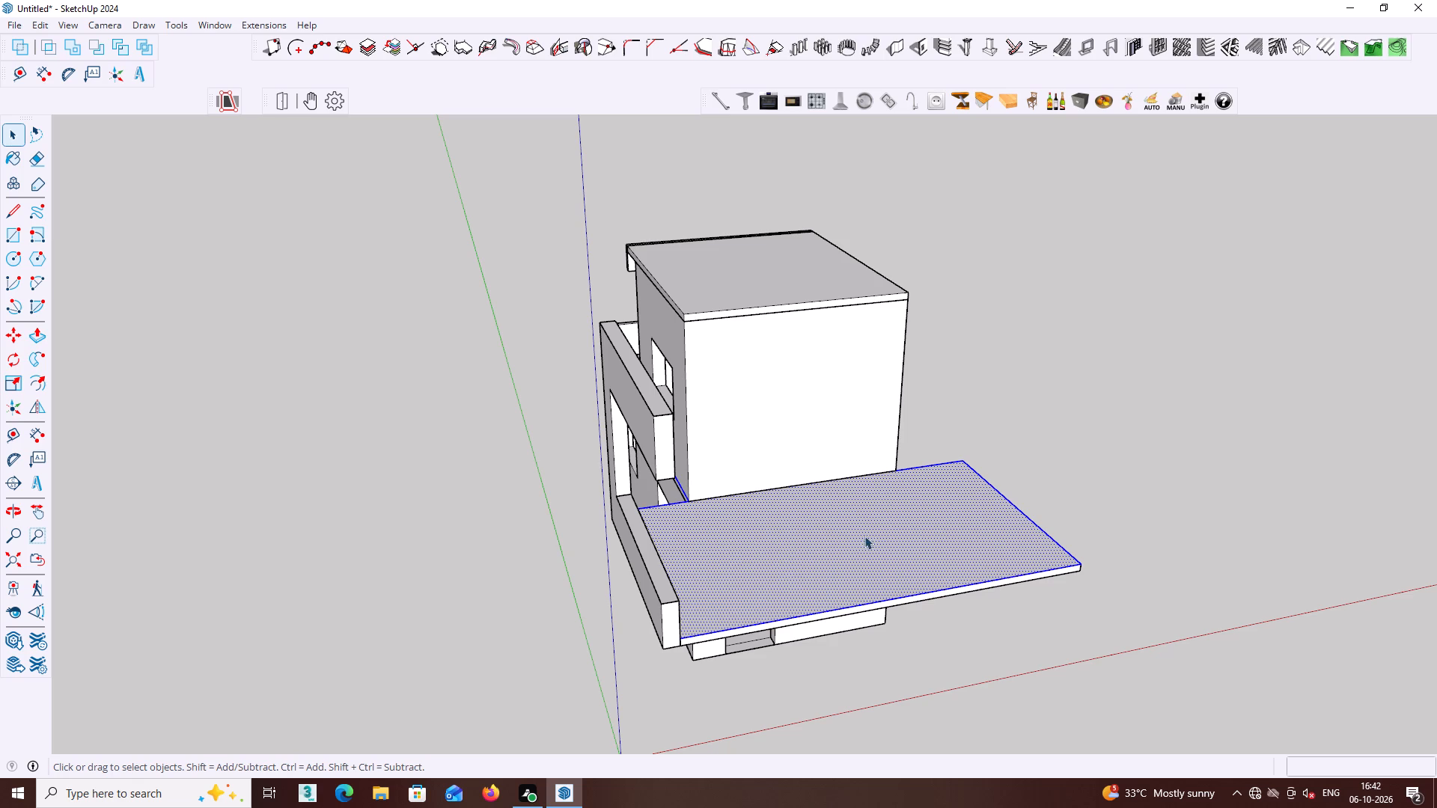
pyautogui.doubleClick(835, 536)
pyautogui.moveTo(977, 412); pyautogui.dragTo(585, 469, button='middle')
pyautogui.moveTo(603, 458); pyautogui.dragTo(433, 495, button='middle')
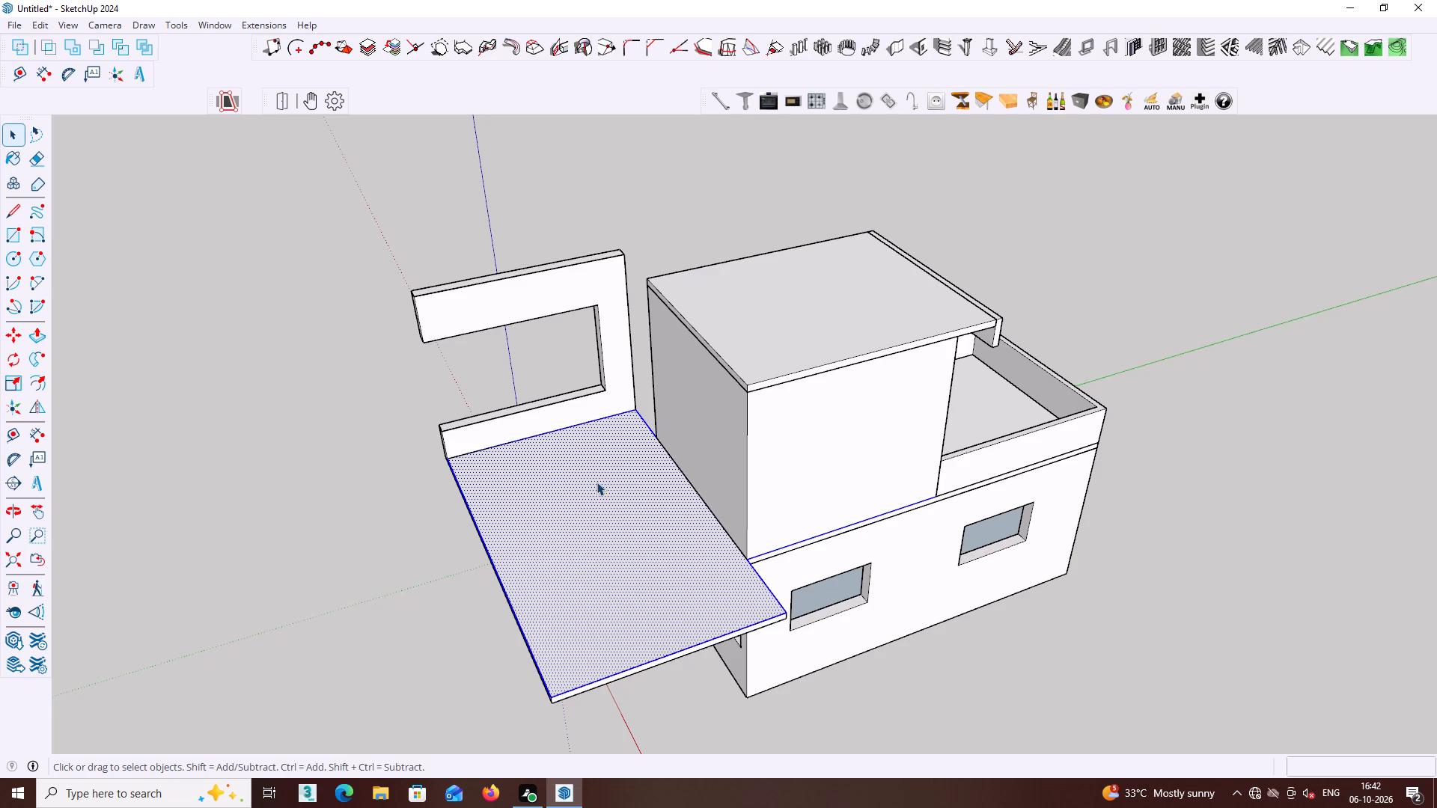
pyautogui.scroll(-1, 573, 555)
pyautogui.moveTo(540, 429); pyautogui.dragTo(527, 377, button='middle')
pyautogui.moveTo(515, 430); pyautogui.dragTo(516, 355, button='middle')
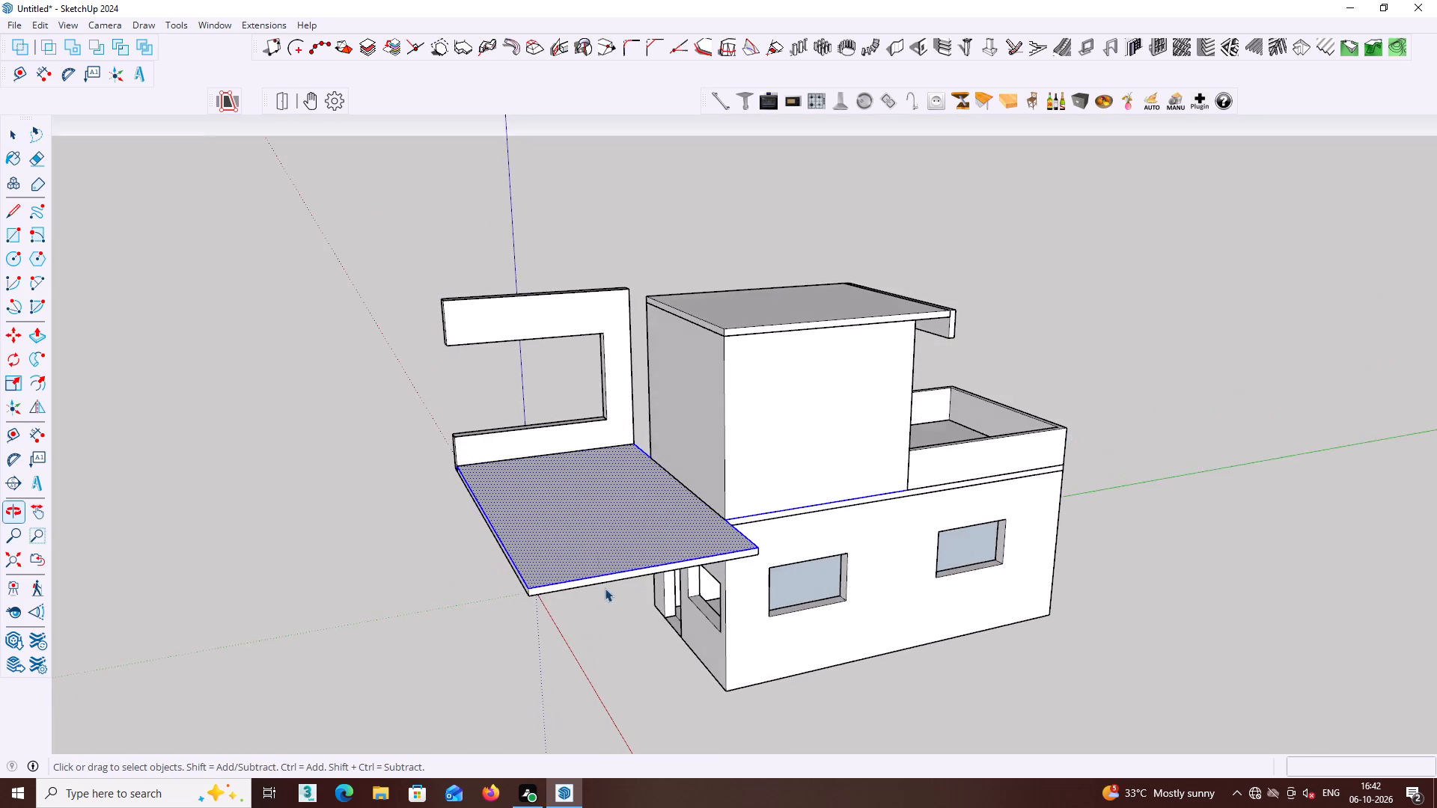
pyautogui.scroll(8, 607, 591)
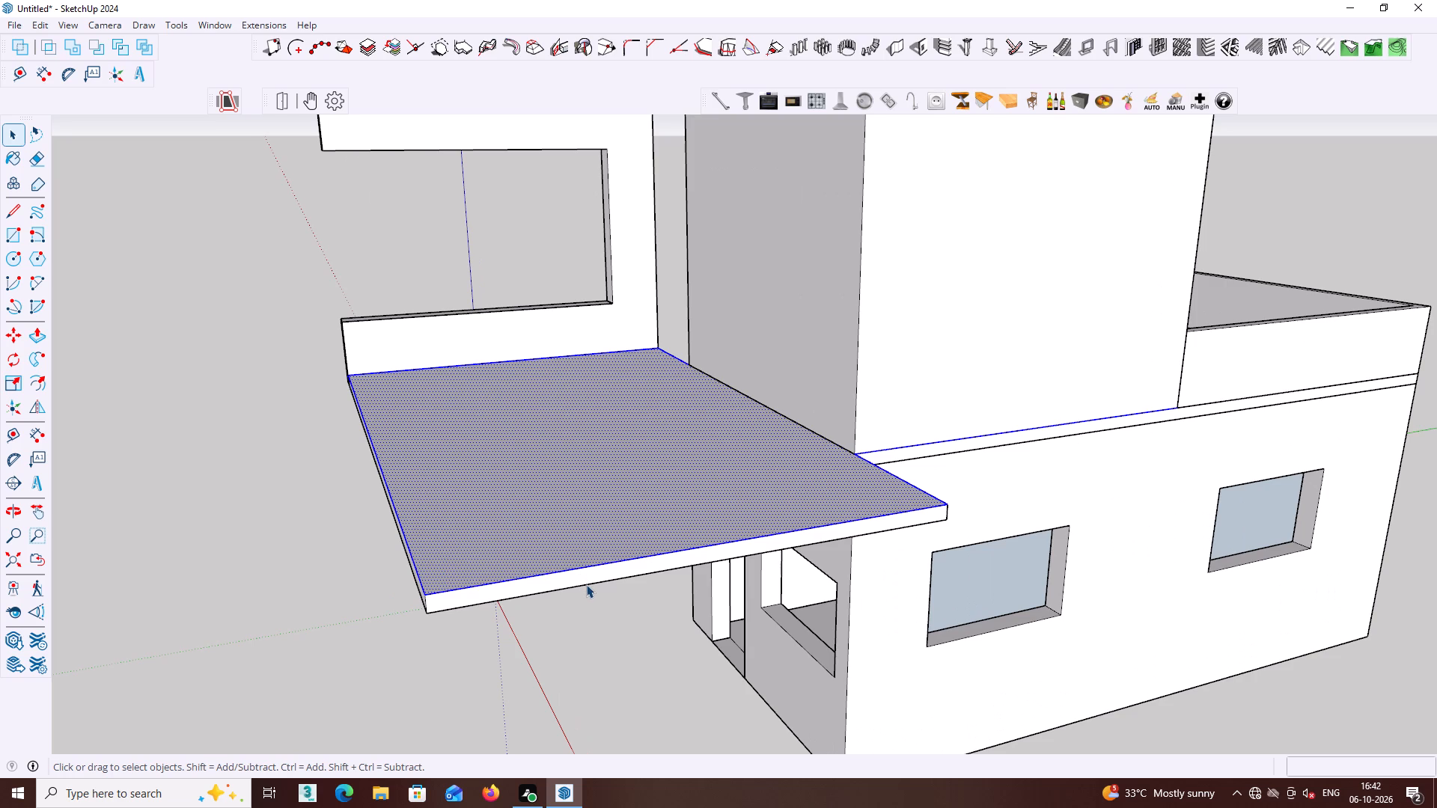
pyautogui.keyDown('shift'); pyautogui.doubleClick(579, 574); pyautogui.keyUp('shift')
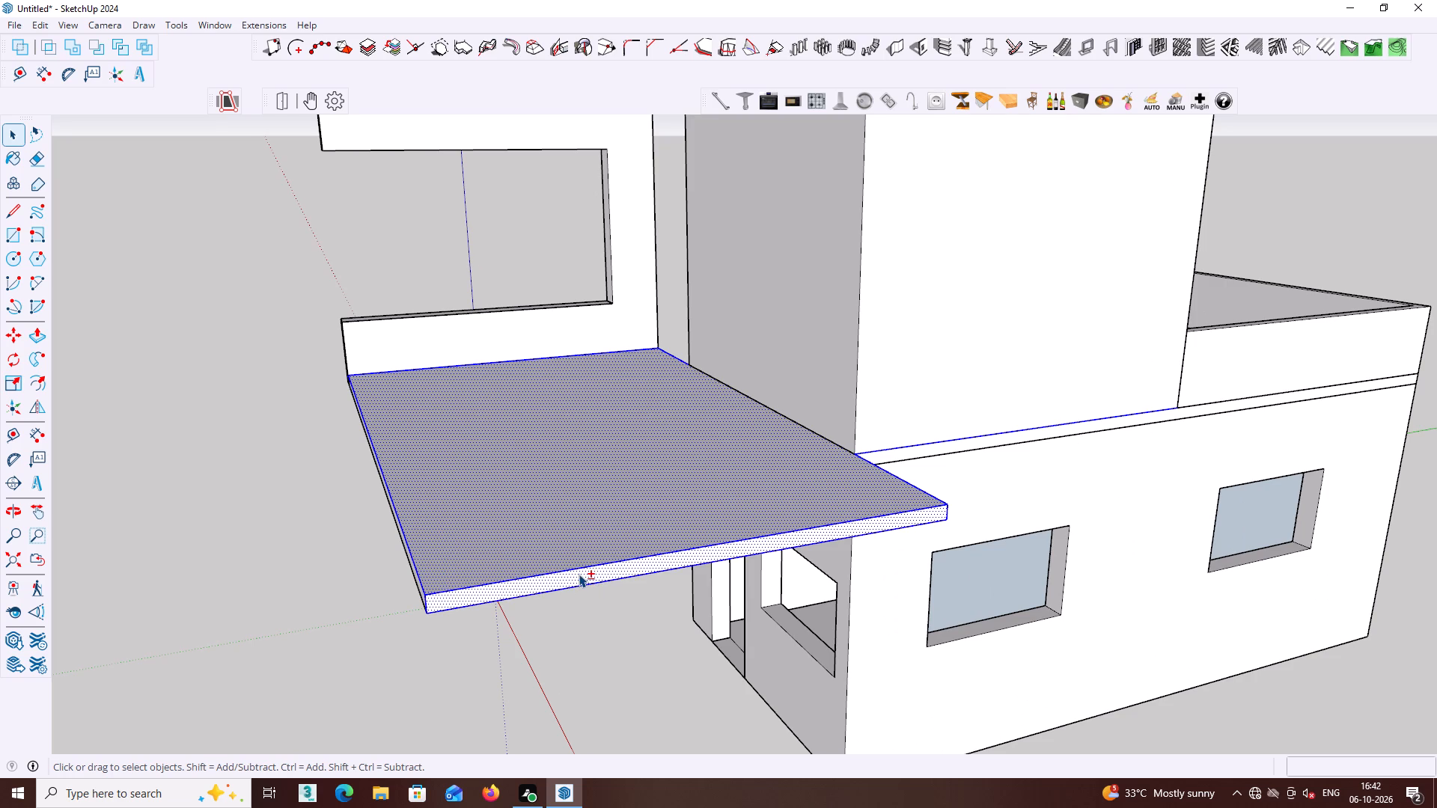
pyautogui.tripleClick(464, 535)
pyautogui.click(465, 535)
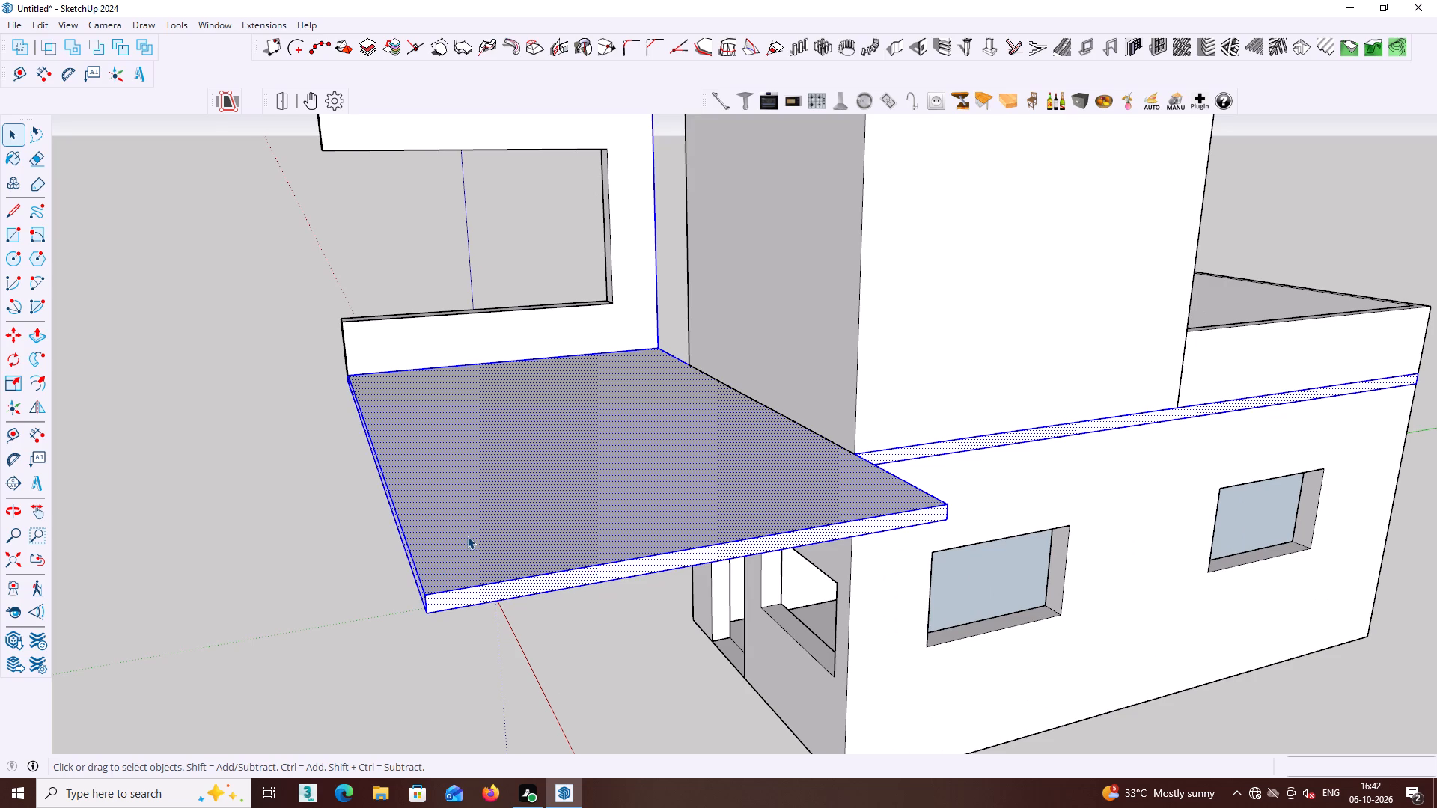
# Deselect the C-shaped frame's rear vertical edge and upper edge on the house-facing side.
pyautogui.scroll(-2, 458, 539)
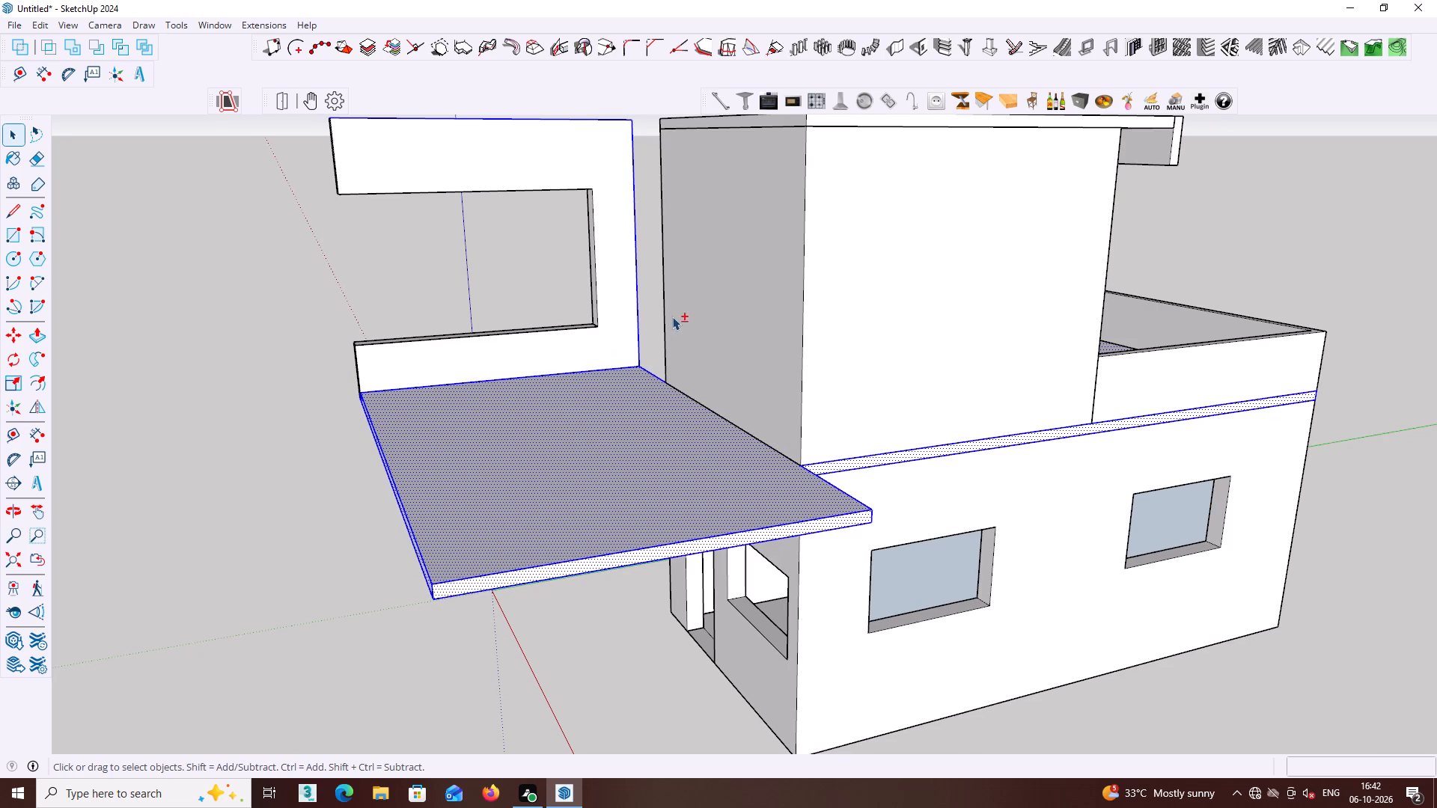
pyautogui.keyDown('shift'); pyautogui.click(637, 334); pyautogui.keyUp('shift')
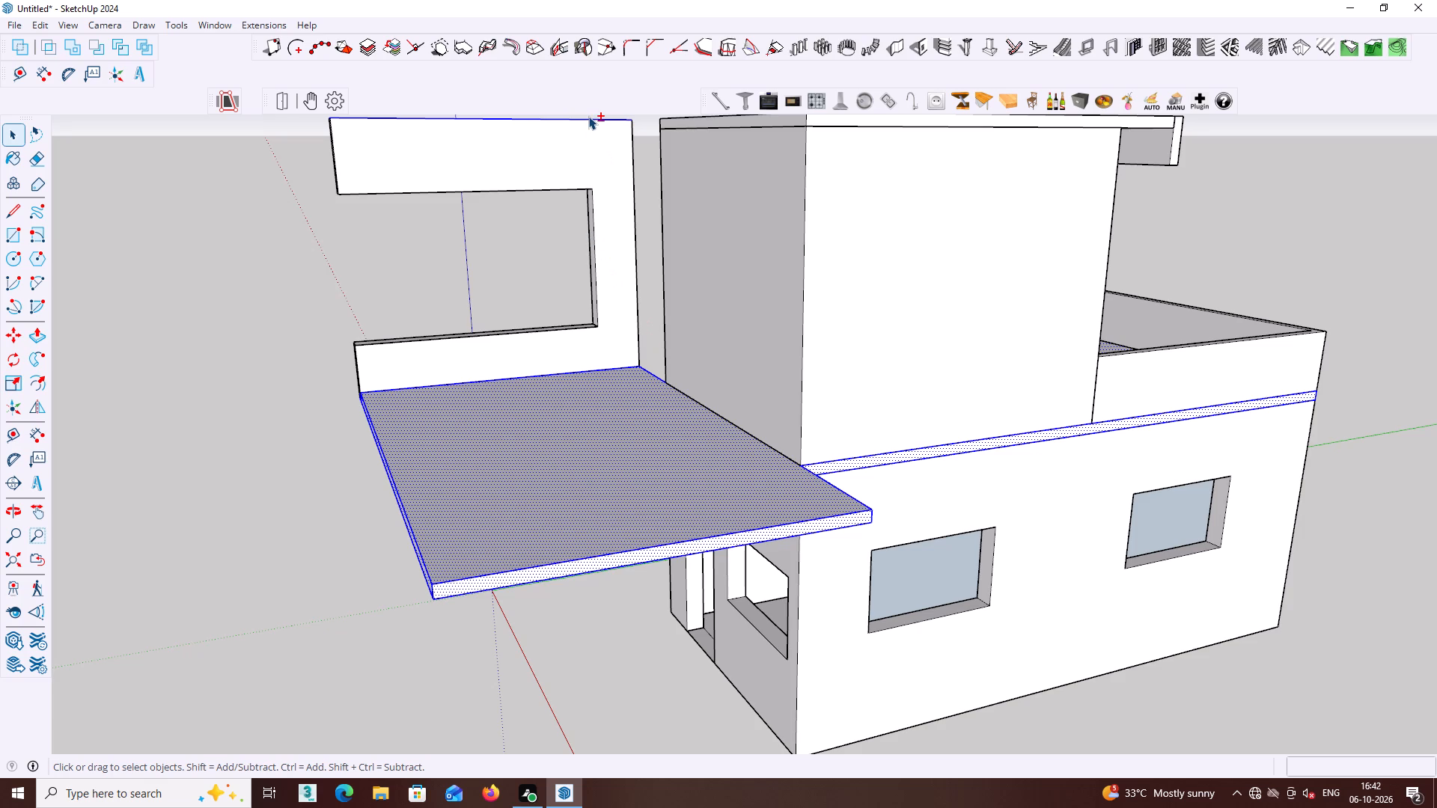
pyautogui.keyDown('shift'); pyautogui.click(588, 116); pyautogui.keyUp('shift')
pyautogui.keyDown('shift'); pyautogui.click(589, 118); pyautogui.keyUp('shift')
# Deselect the top face of the C-shaped frame's upper arm, along with its end edge and long outer edge.
pyautogui.moveTo(424, 339); pyautogui.dragTo(1039, 403, button='middle')
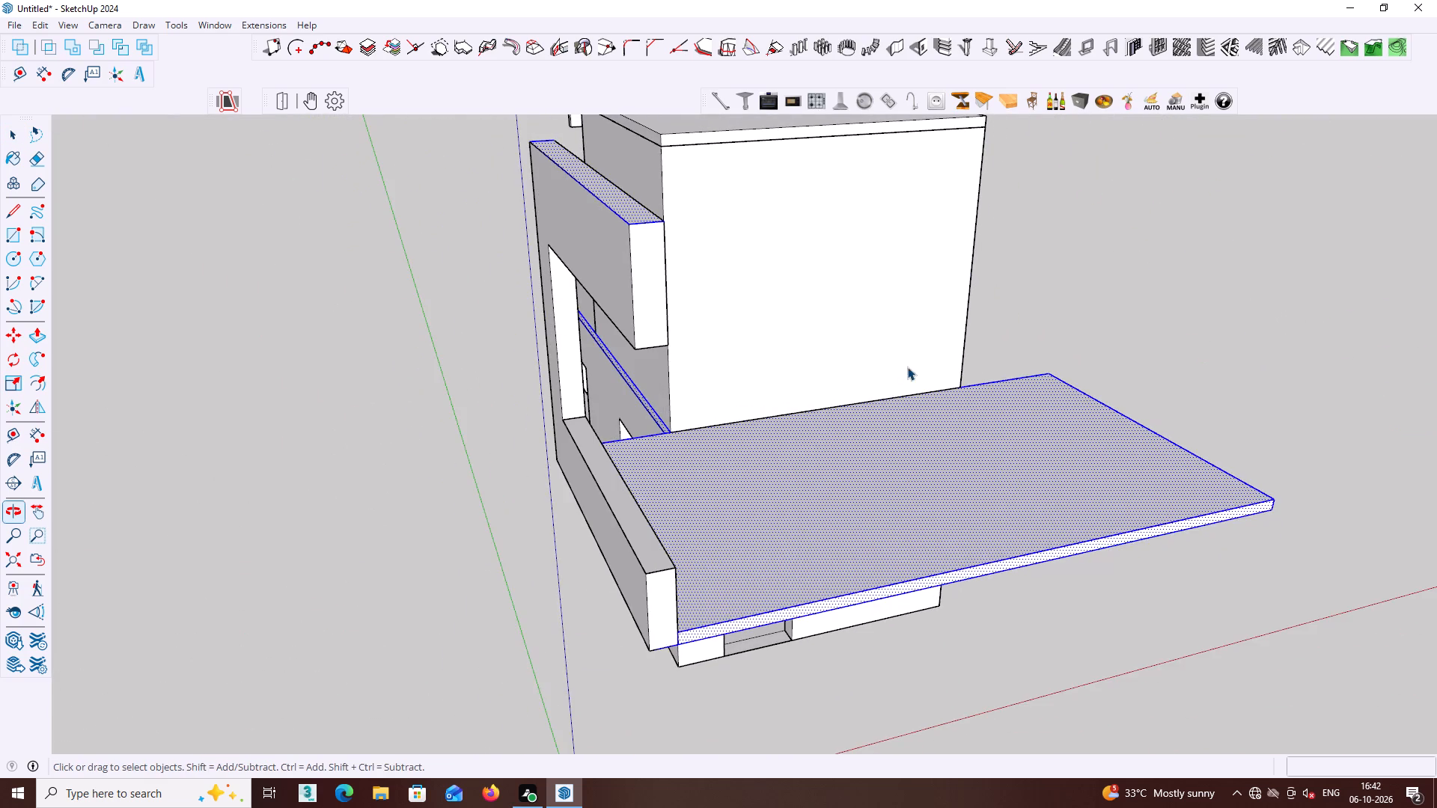
pyautogui.scroll(2, 689, 230)
pyautogui.keyDown('shift'); pyautogui.click(629, 207); pyautogui.keyUp('shift')
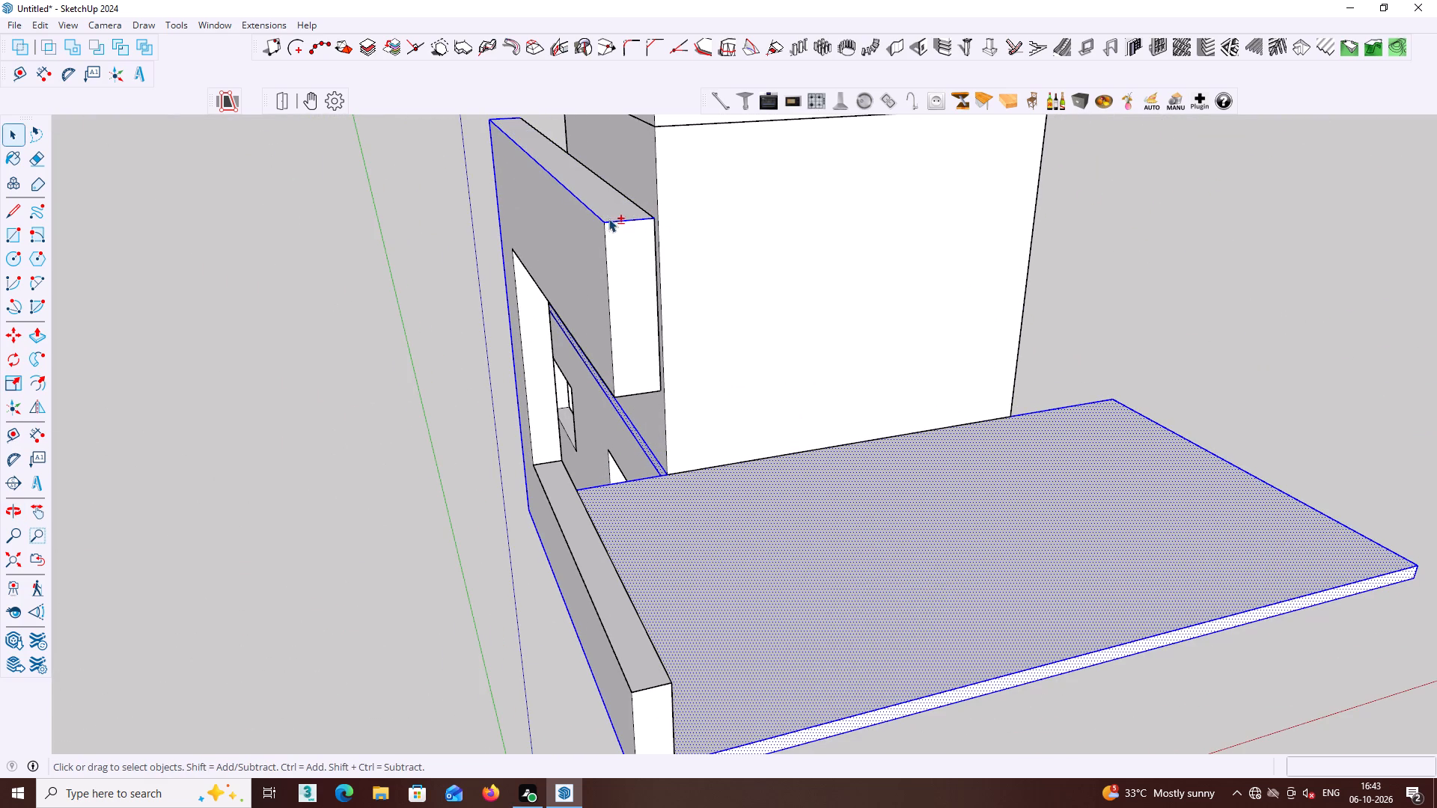
pyautogui.keyDown('shift'); pyautogui.click(611, 220); pyautogui.keyUp('shift')
pyautogui.keyDown('shift'); pyautogui.click(602, 215); pyautogui.keyUp('shift')
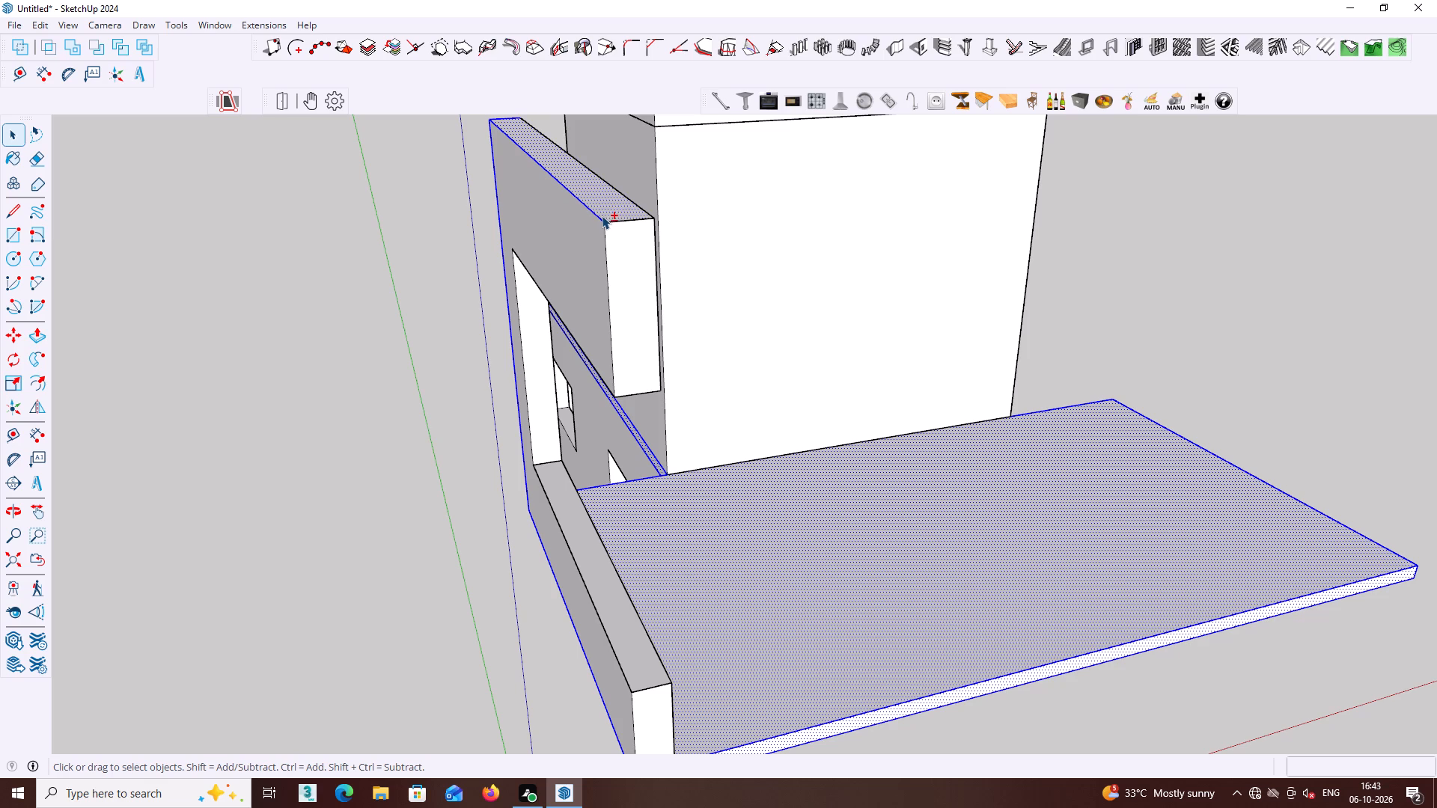
pyautogui.keyDown('shift'); pyautogui.click(599, 219); pyautogui.keyUp('shift')
pyautogui.keyDown('shift'); pyautogui.click(605, 213); pyautogui.keyUp('shift')
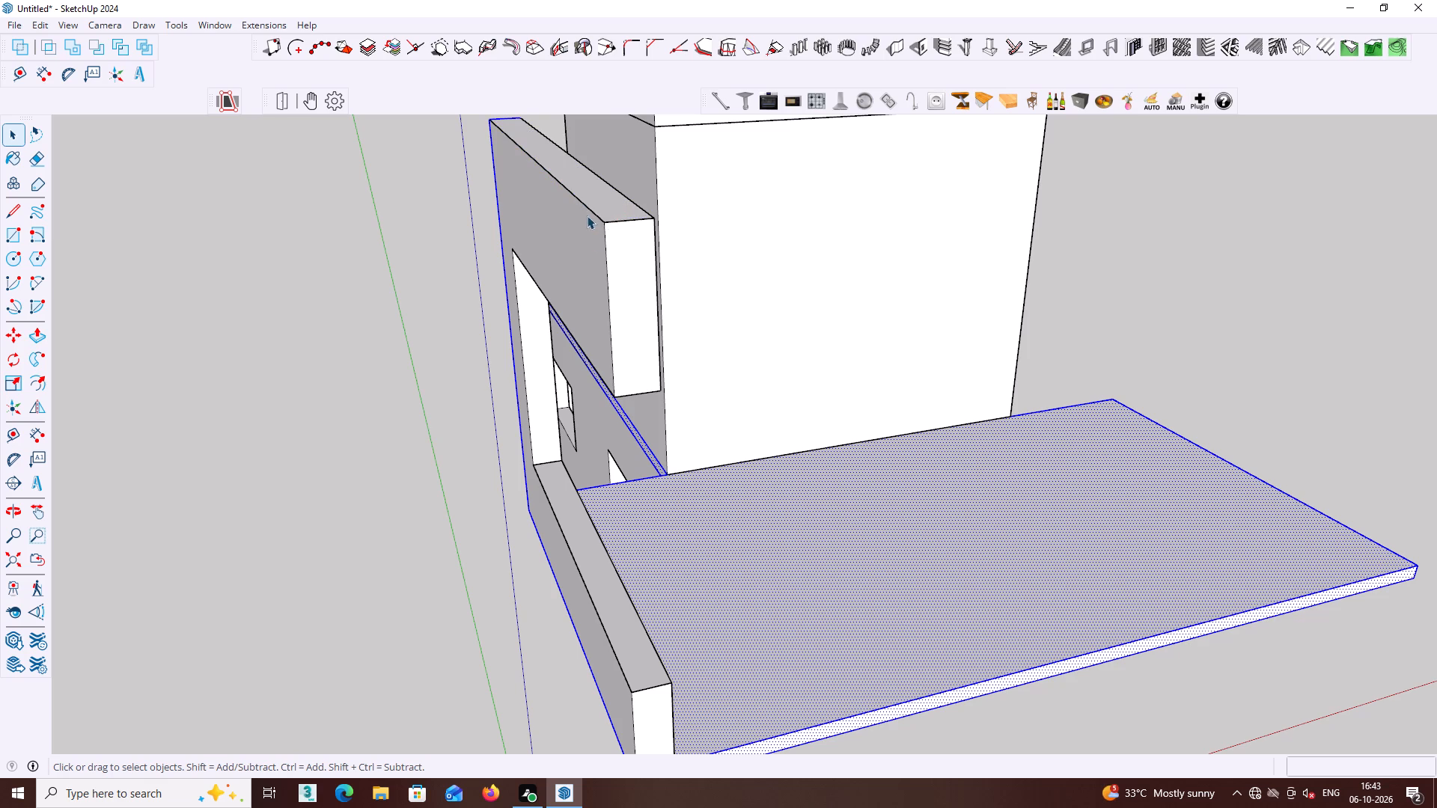
# Deselect the C-shaped frame's outer vertical edge and the bottom edge of its lower arm.
pyautogui.moveTo(716, 292); pyautogui.dragTo(762, 294, button='middle')
pyautogui.moveTo(618, 358); pyautogui.dragTo(936, 380, button='middle')
pyautogui.scroll(1, 791, 492)
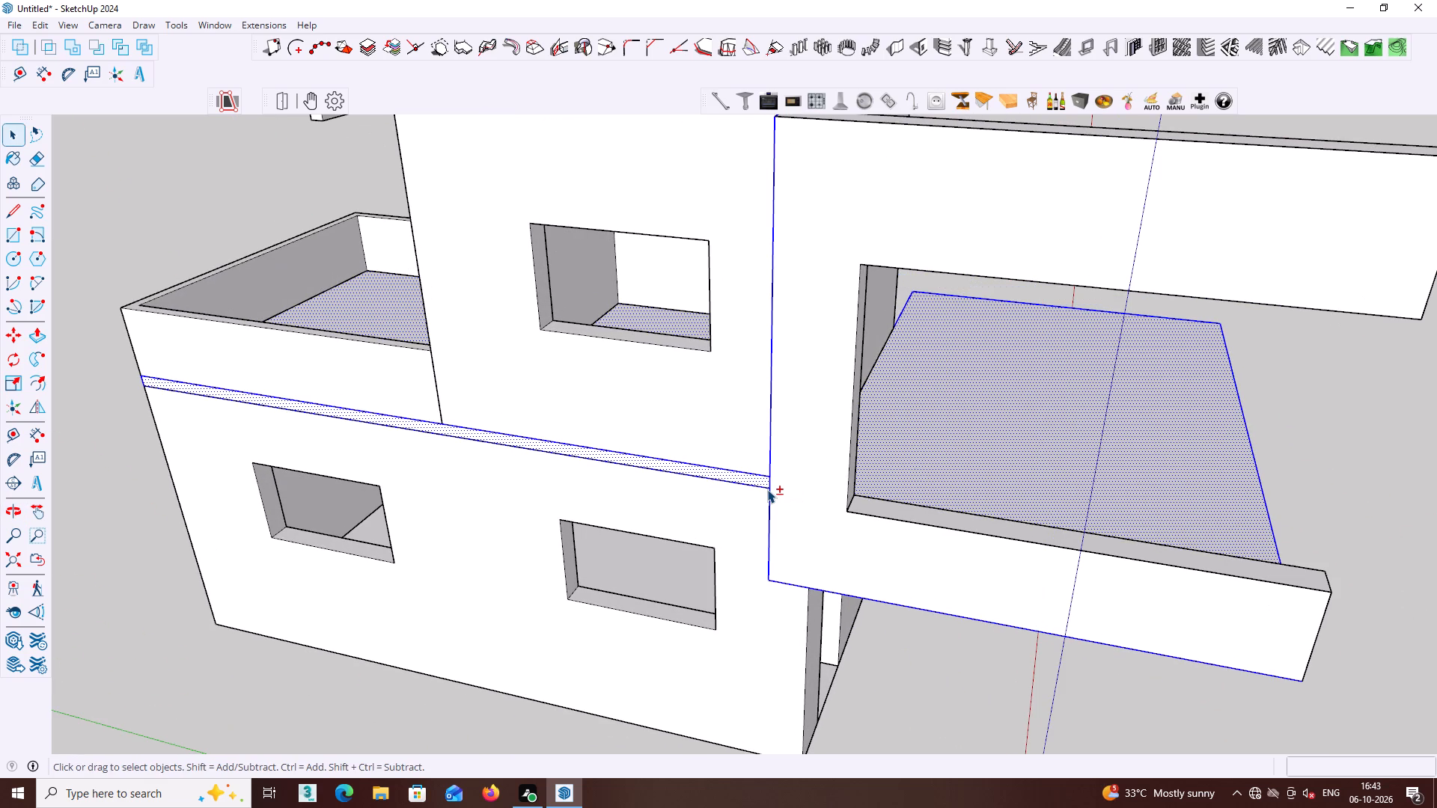
pyautogui.keyDown('shift'); pyautogui.click(767, 489); pyautogui.keyUp('shift')
pyautogui.keyDown('shift'); pyautogui.click(767, 489); pyautogui.keyUp('shift')
pyautogui.keyDown('shift'); pyautogui.click(770, 489); pyautogui.keyUp('shift')
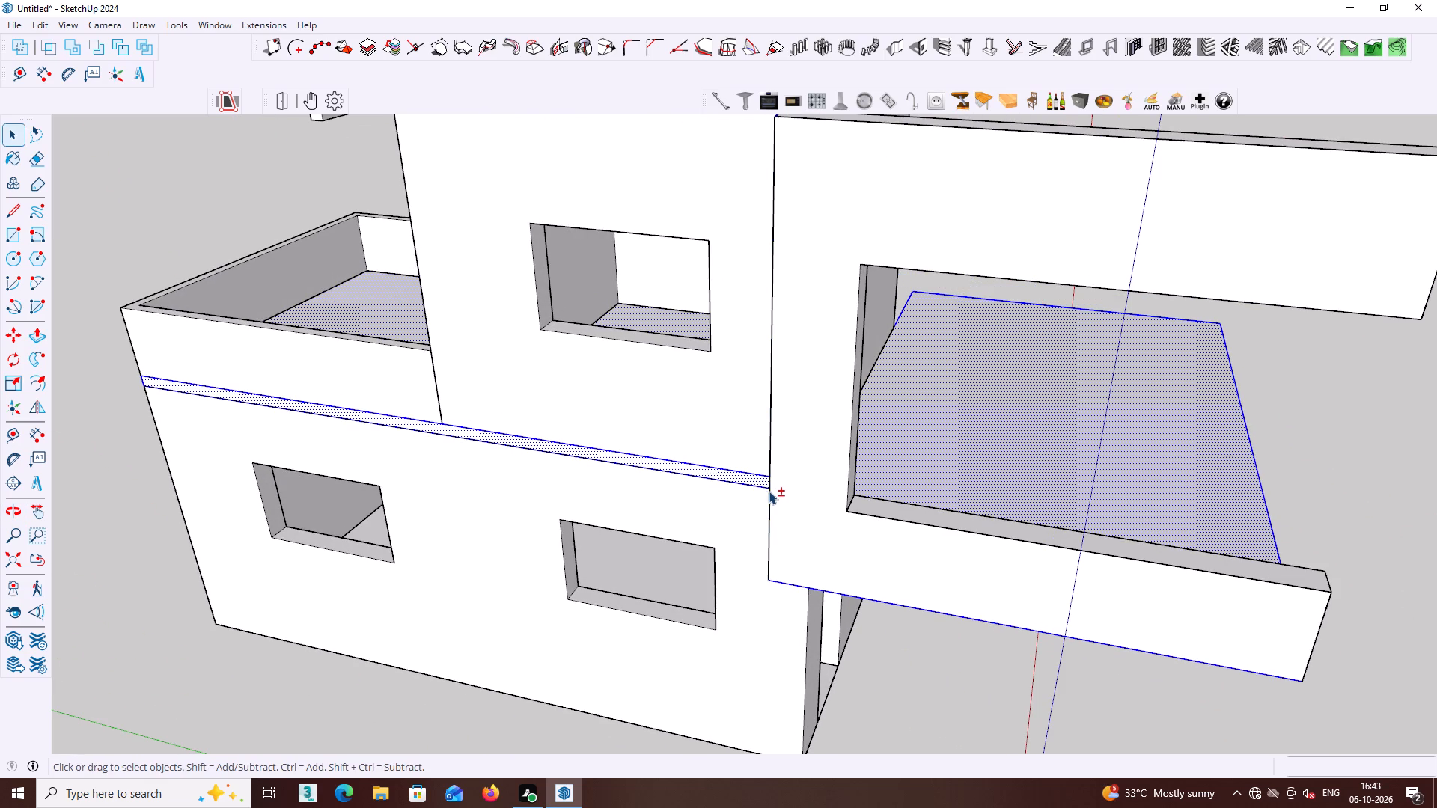
pyautogui.keyDown('shift'); pyautogui.scroll(-1, 769, 493); pyautogui.keyUp('shift')
pyautogui.keyDown('shift'); pyautogui.click(834, 583); pyautogui.keyUp('shift')
# Deselect the C-shaped frame's narrow rear face and the short edges at its top and bottom.
pyautogui.keyDown('shift'); pyautogui.scroll(-4, 840, 569); pyautogui.keyUp('shift')
pyautogui.moveTo(844, 397); pyautogui.dragTo(1068, 419, button='middle')
pyautogui.moveTo(891, 408); pyautogui.dragTo(1076, 397, button='middle')
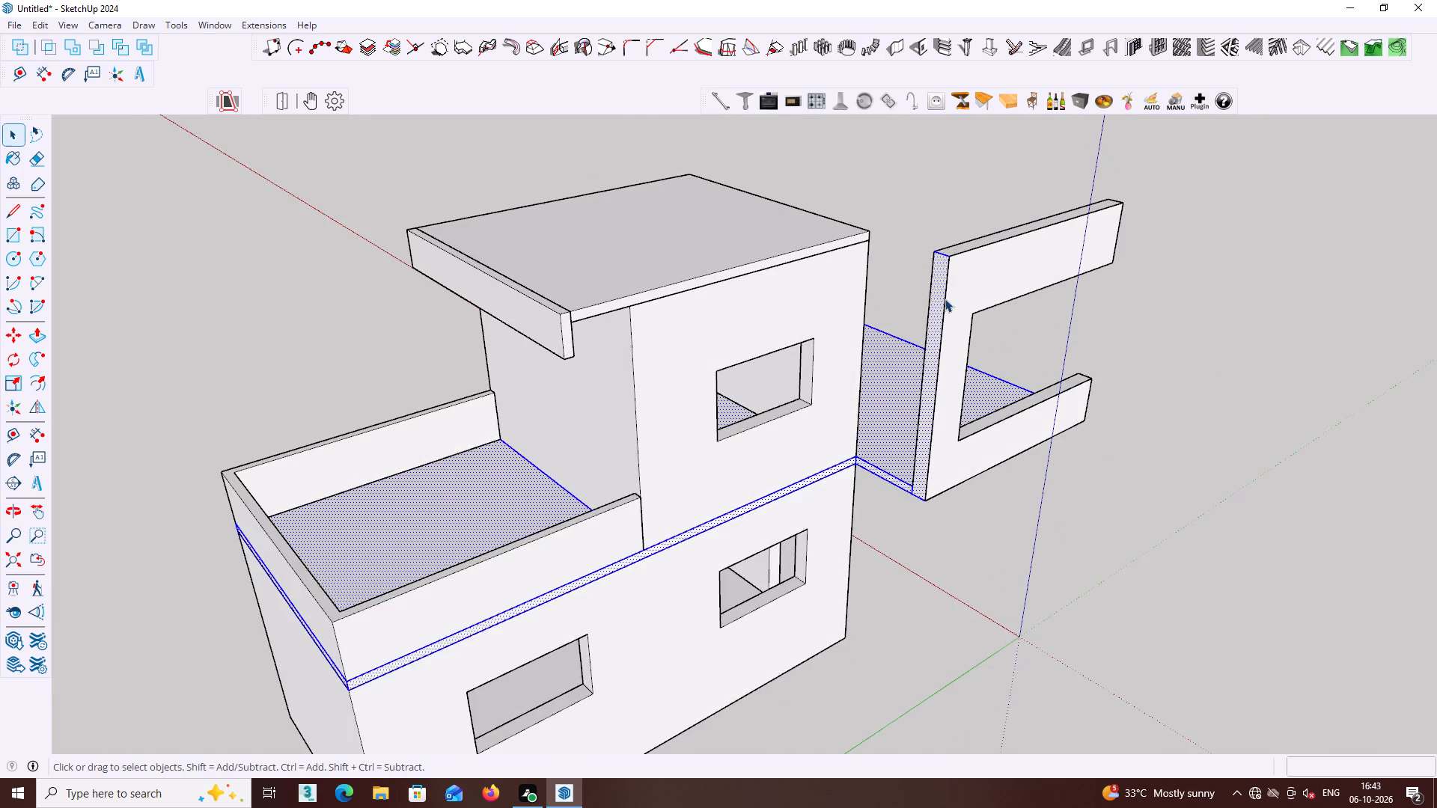
pyautogui.scroll(2, 945, 296)
pyautogui.keyDown('shift'); pyautogui.click(941, 245); pyautogui.keyUp('shift')
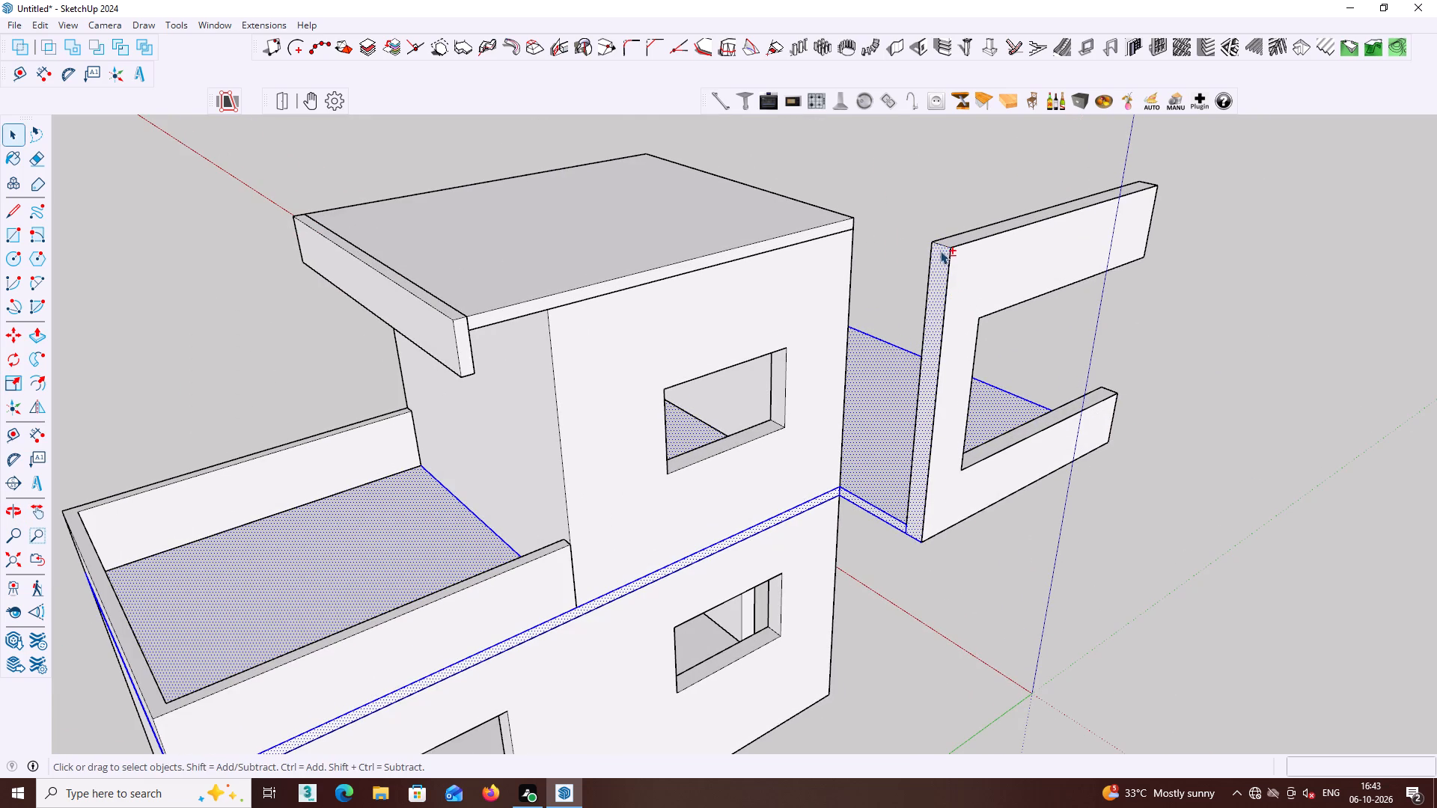
pyautogui.keyDown('shift'); pyautogui.click(940, 255); pyautogui.keyUp('shift')
pyautogui.moveTo(1045, 540); pyautogui.dragTo(1109, 540, button='middle')
pyautogui.moveTo(1141, 530); pyautogui.dragTo(1155, 527, button='middle')
pyautogui.middleClick(1155, 527)
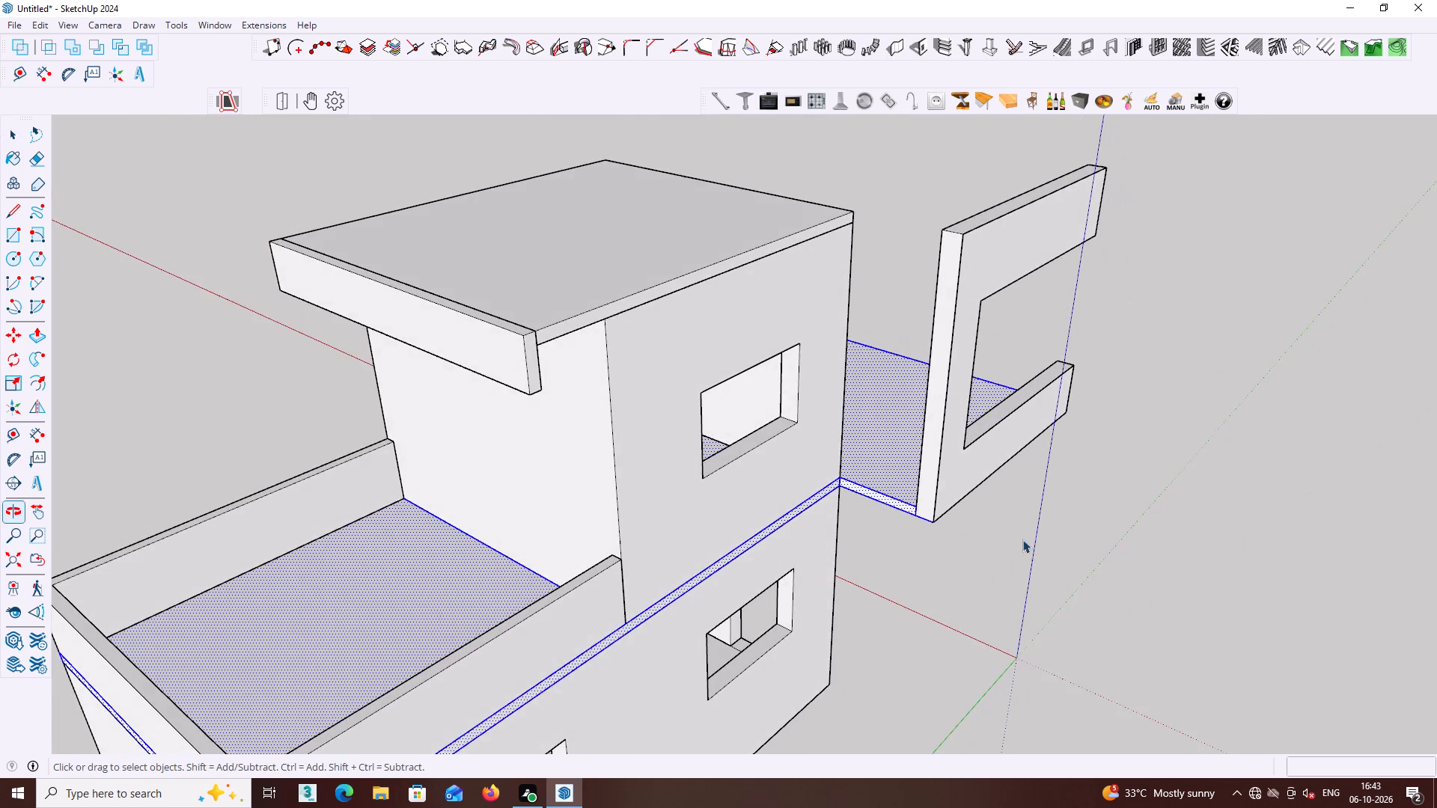
pyautogui.keyDown('shift'); pyautogui.scroll(3, 971, 540); pyautogui.keyUp('shift')
pyautogui.keyDown('shift'); pyautogui.click(906, 512); pyautogui.keyUp('shift')
pyautogui.moveTo(904, 509); pyautogui.dragTo(906, 512, button='middle')
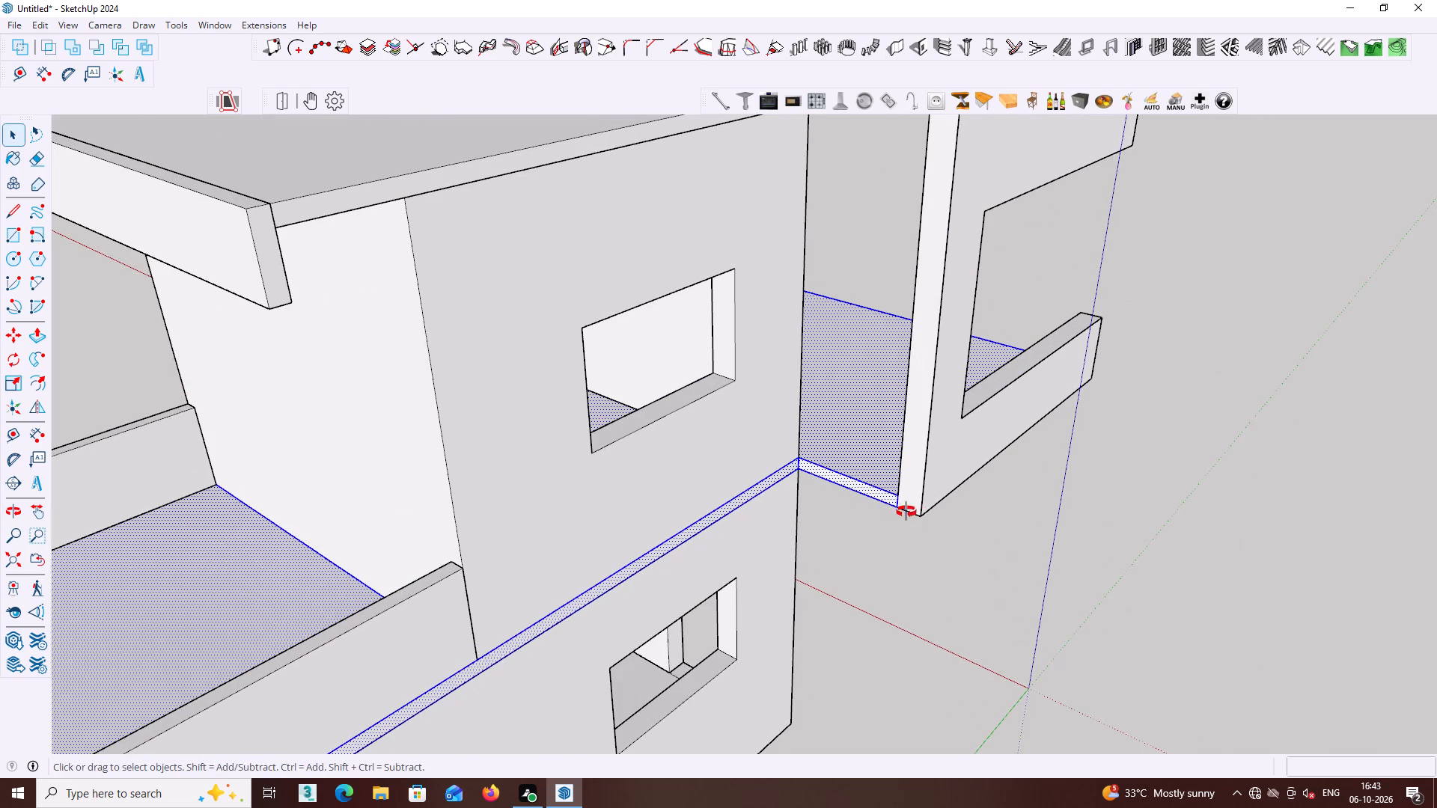
# Make a group from the isolated floor slab selection and clear the selection.
pyautogui.moveTo(906, 512); pyautogui.dragTo(6, 440, button='middle')
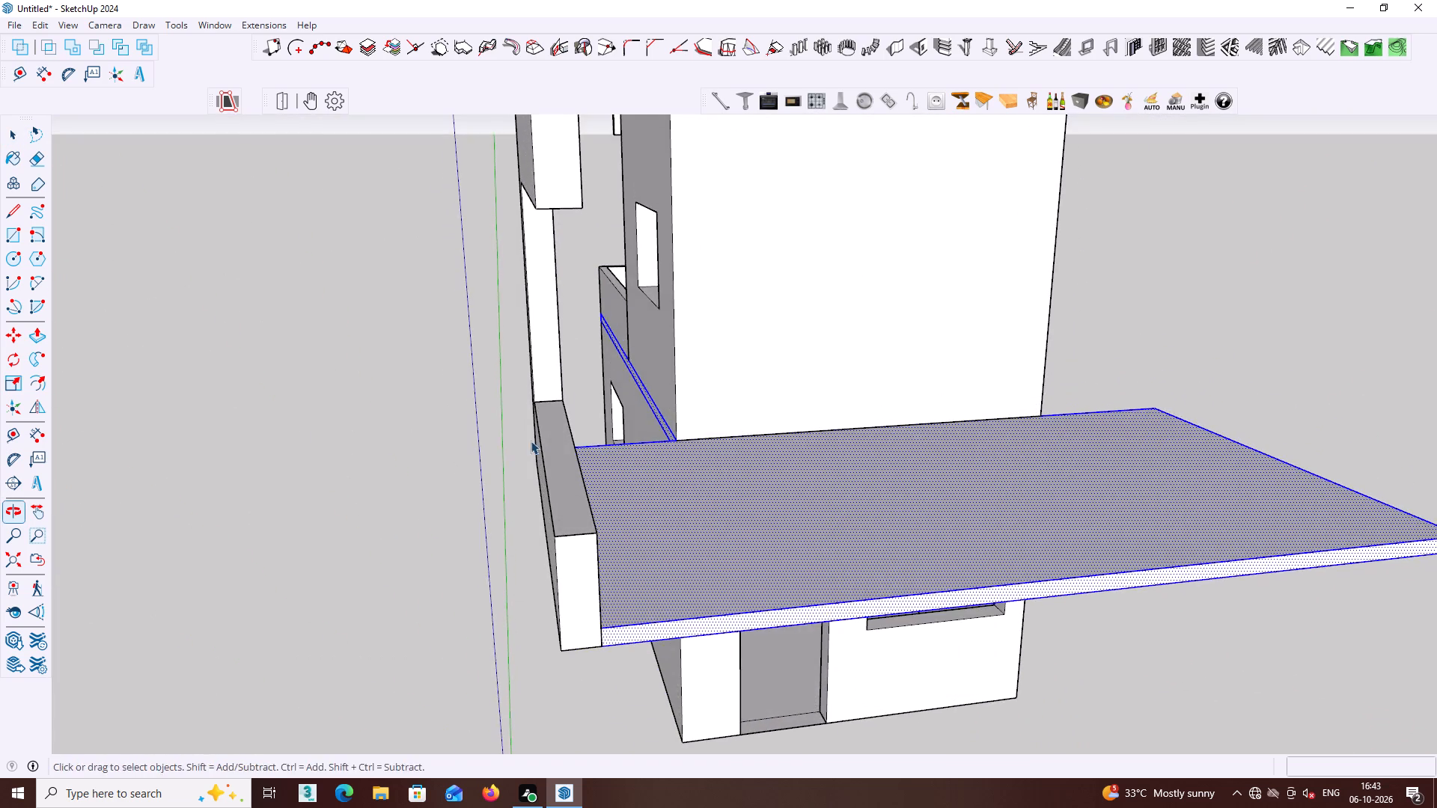
pyautogui.moveTo(635, 437); pyautogui.dragTo(432, 475, button='middle')
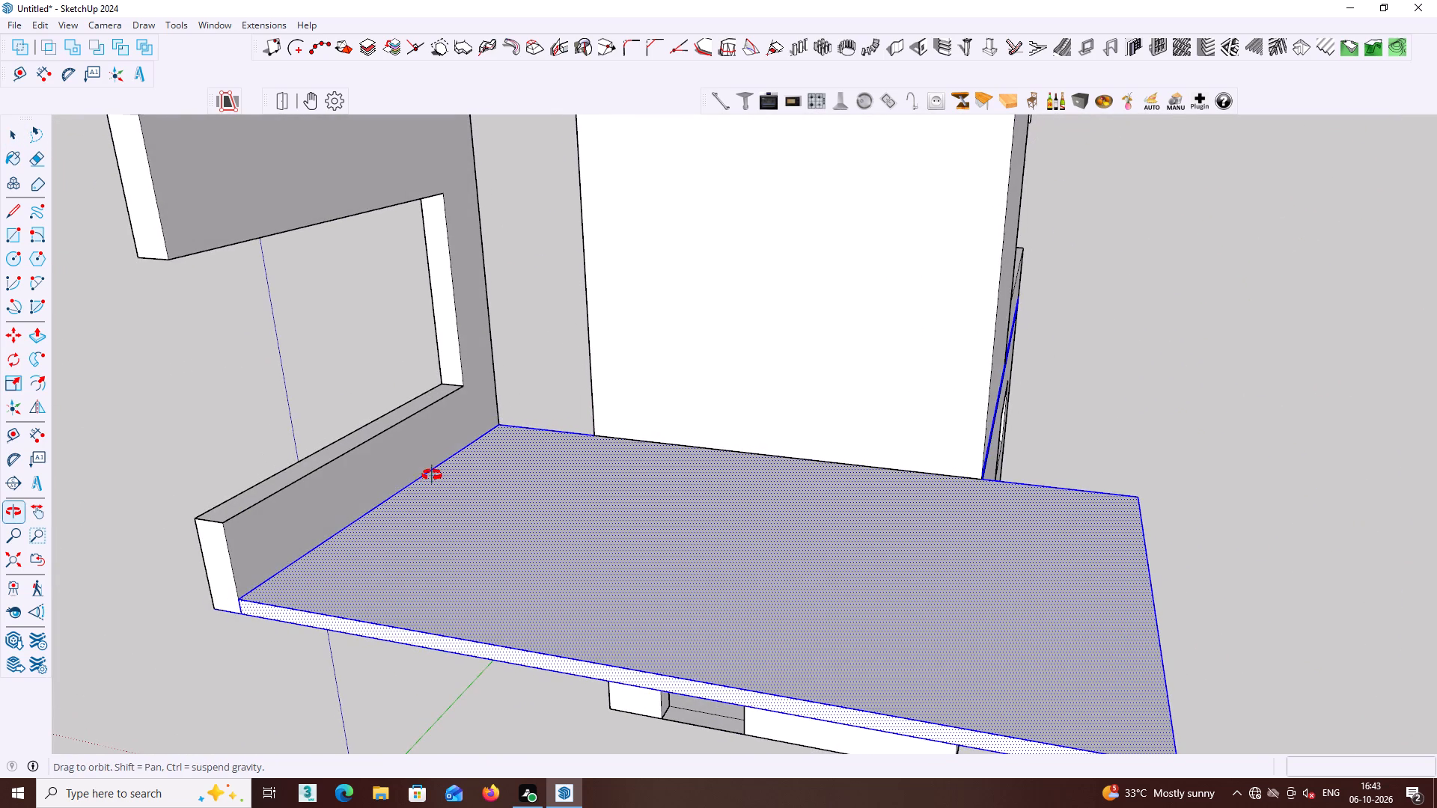
pyautogui.moveTo(432, 475); pyautogui.dragTo(497, 418, button='middle')
pyautogui.keyDown('shift'); pyautogui.scroll(1, 354, 526); pyautogui.keyUp('shift')
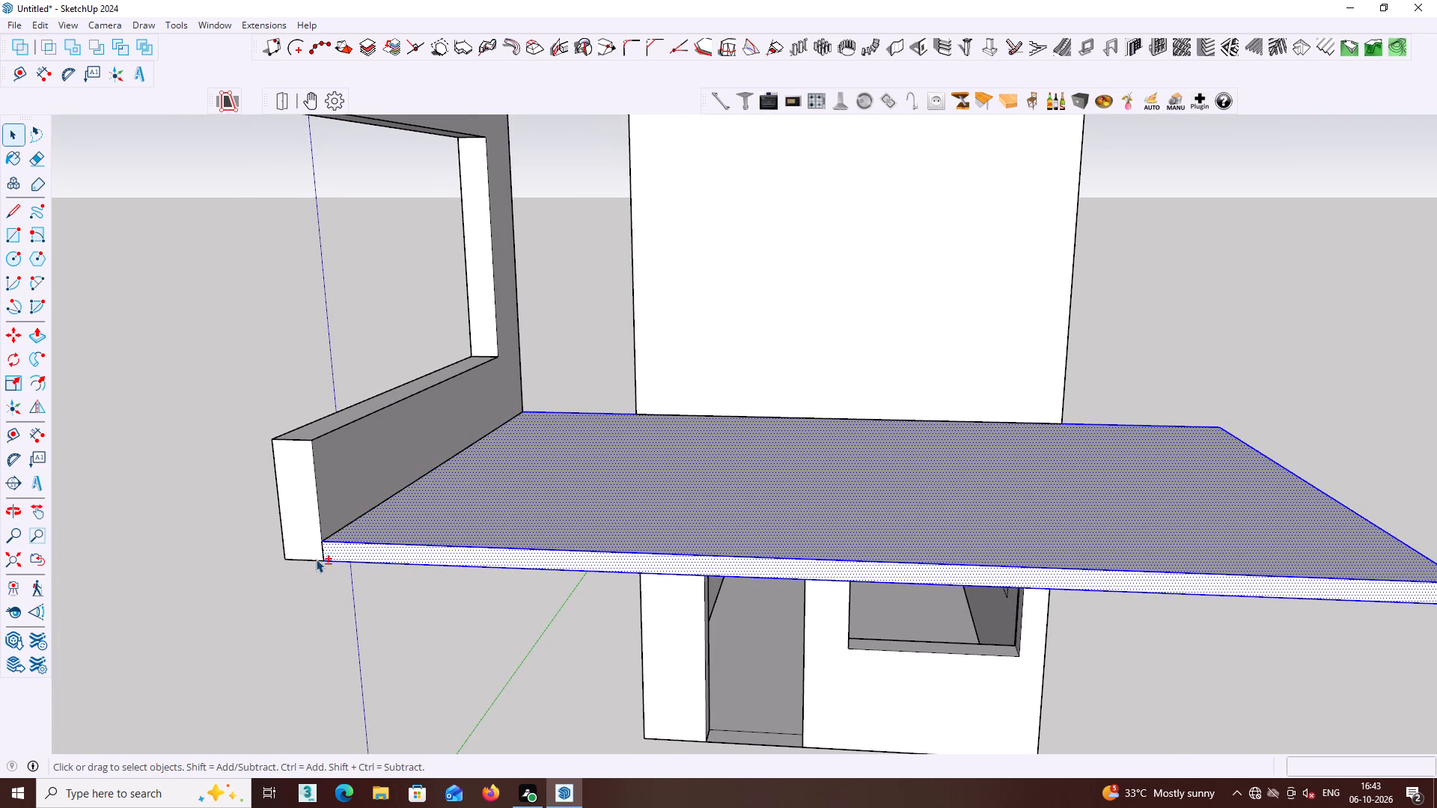
pyautogui.rightClick(402, 526)
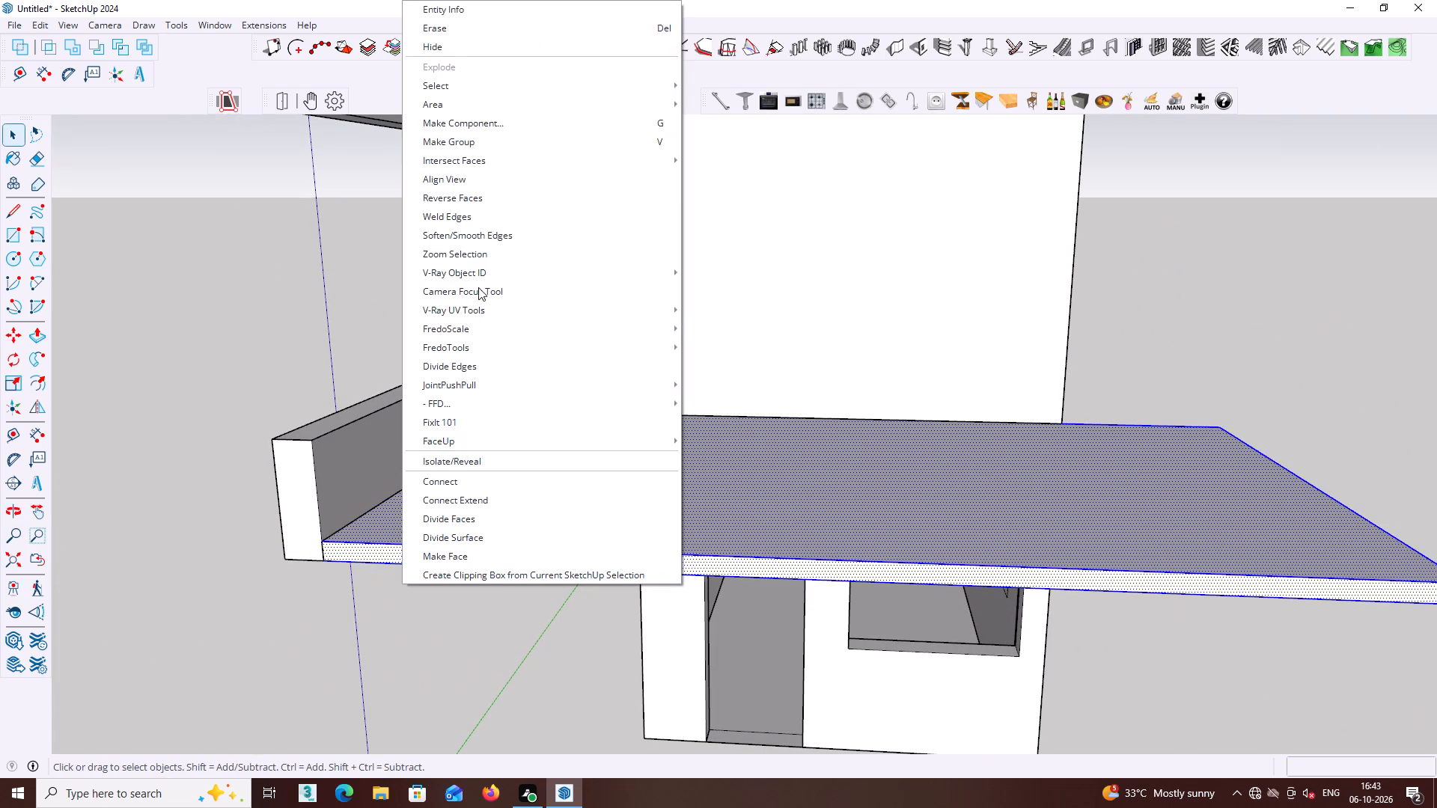
pyautogui.click(477, 143)
pyautogui.click(308, 316)
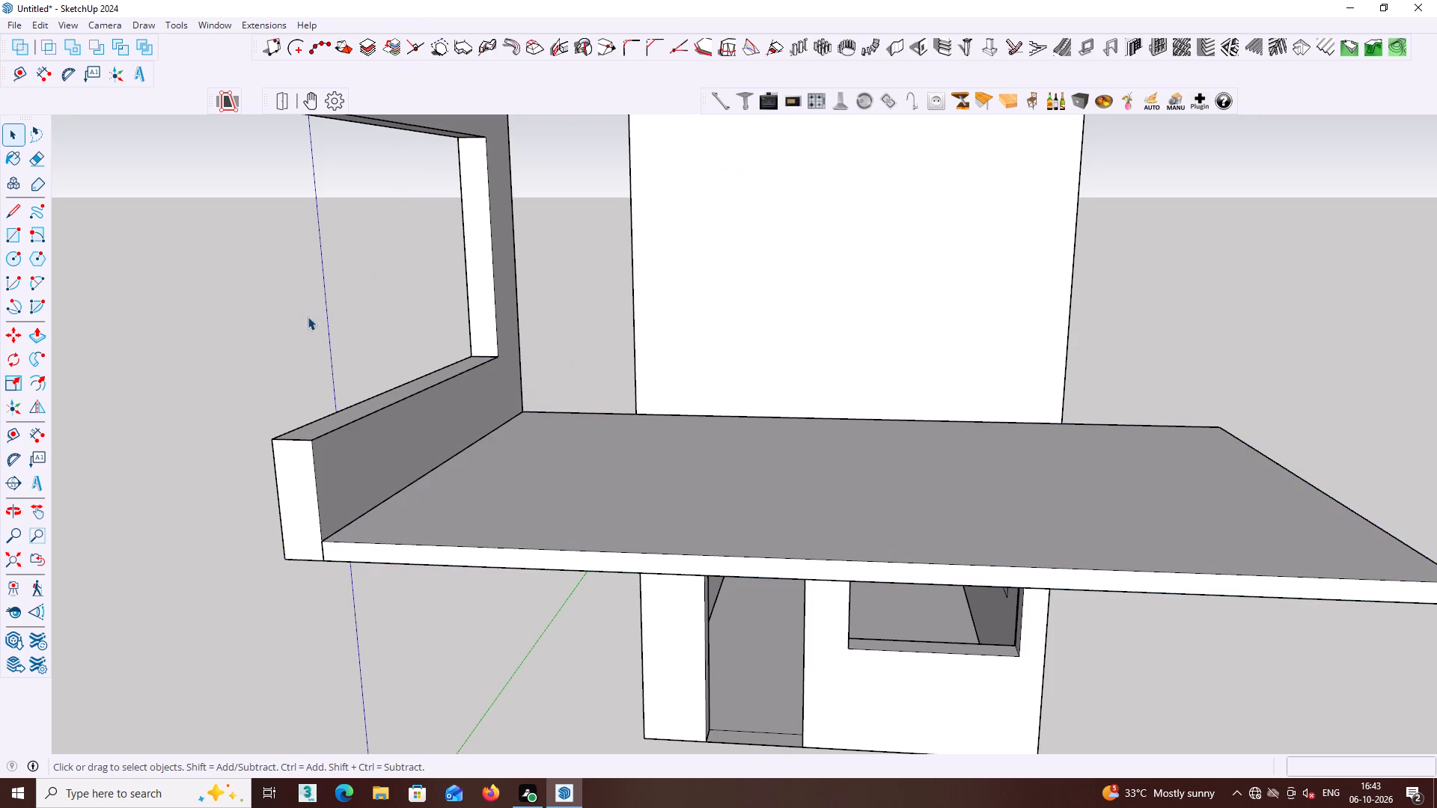
# Select the balcony slab and the C-shaped frame in turn to check that they are separate objects, then clear the selection.
pyautogui.scroll(-2, 338, 337)
pyautogui.click(549, 424)
pyautogui.click(344, 331)
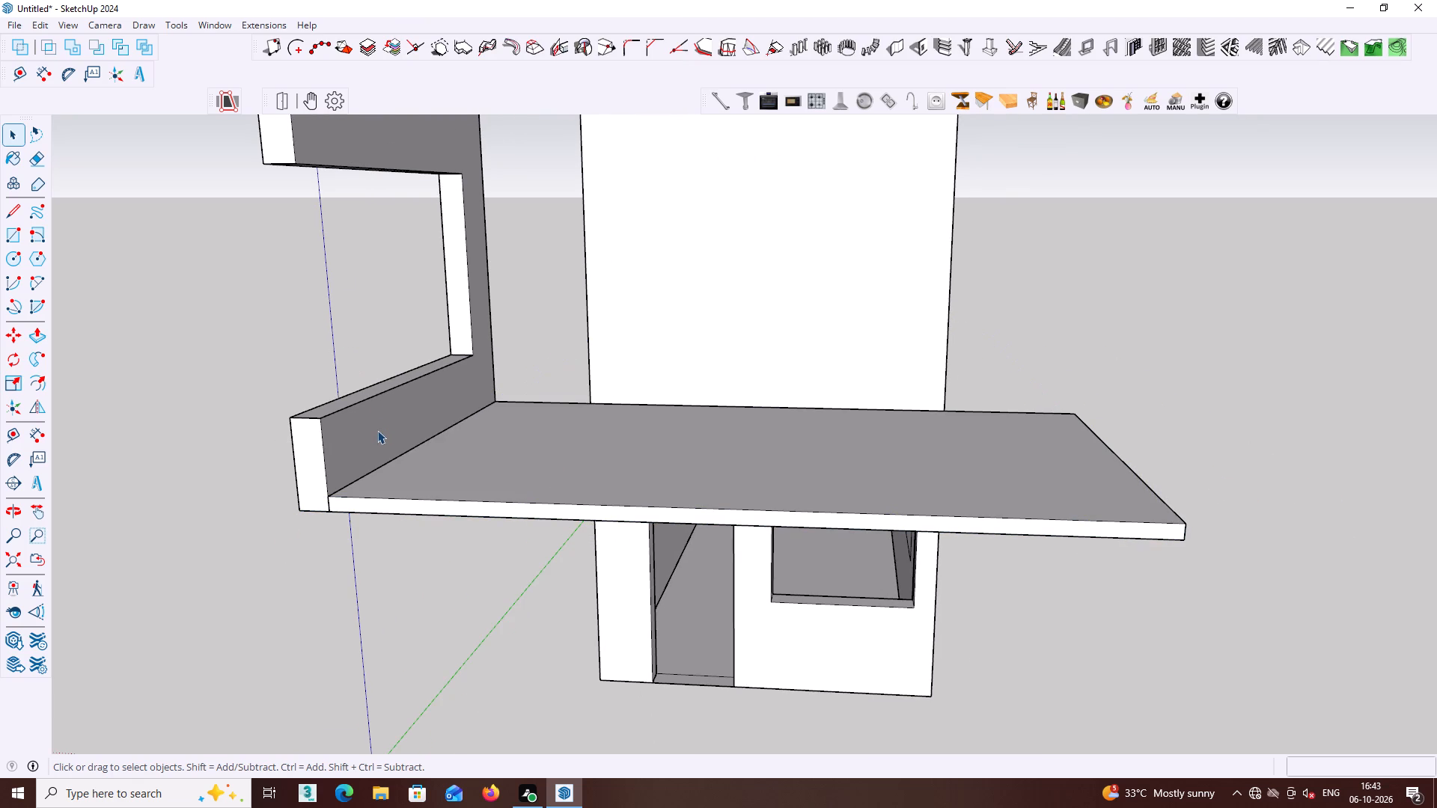
pyautogui.click(377, 430)
pyautogui.moveTo(379, 427); pyautogui.dragTo(1296, 613, button='middle')
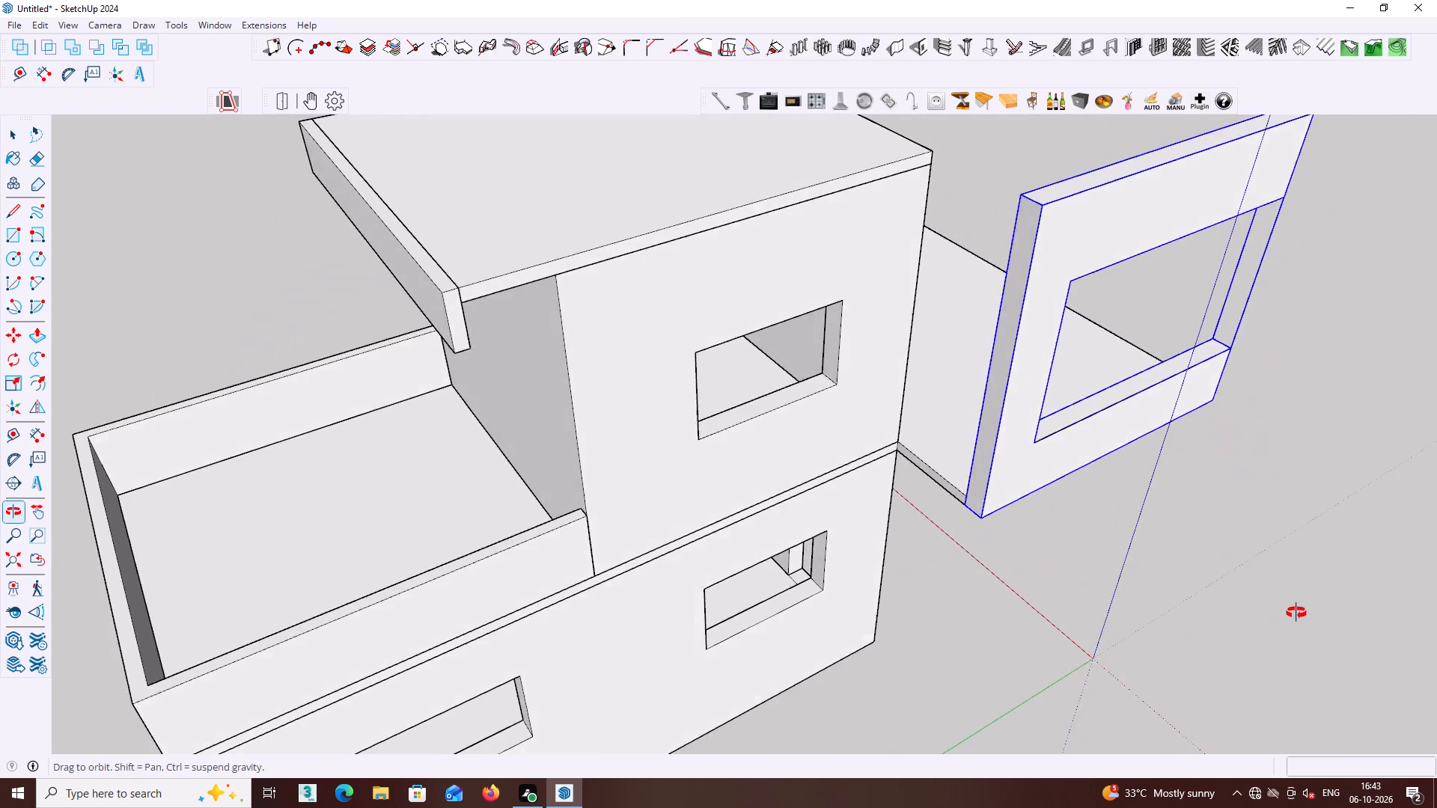
pyautogui.moveTo(1296, 613); pyautogui.dragTo(305, 464, button='middle')
pyautogui.click(150, 459)
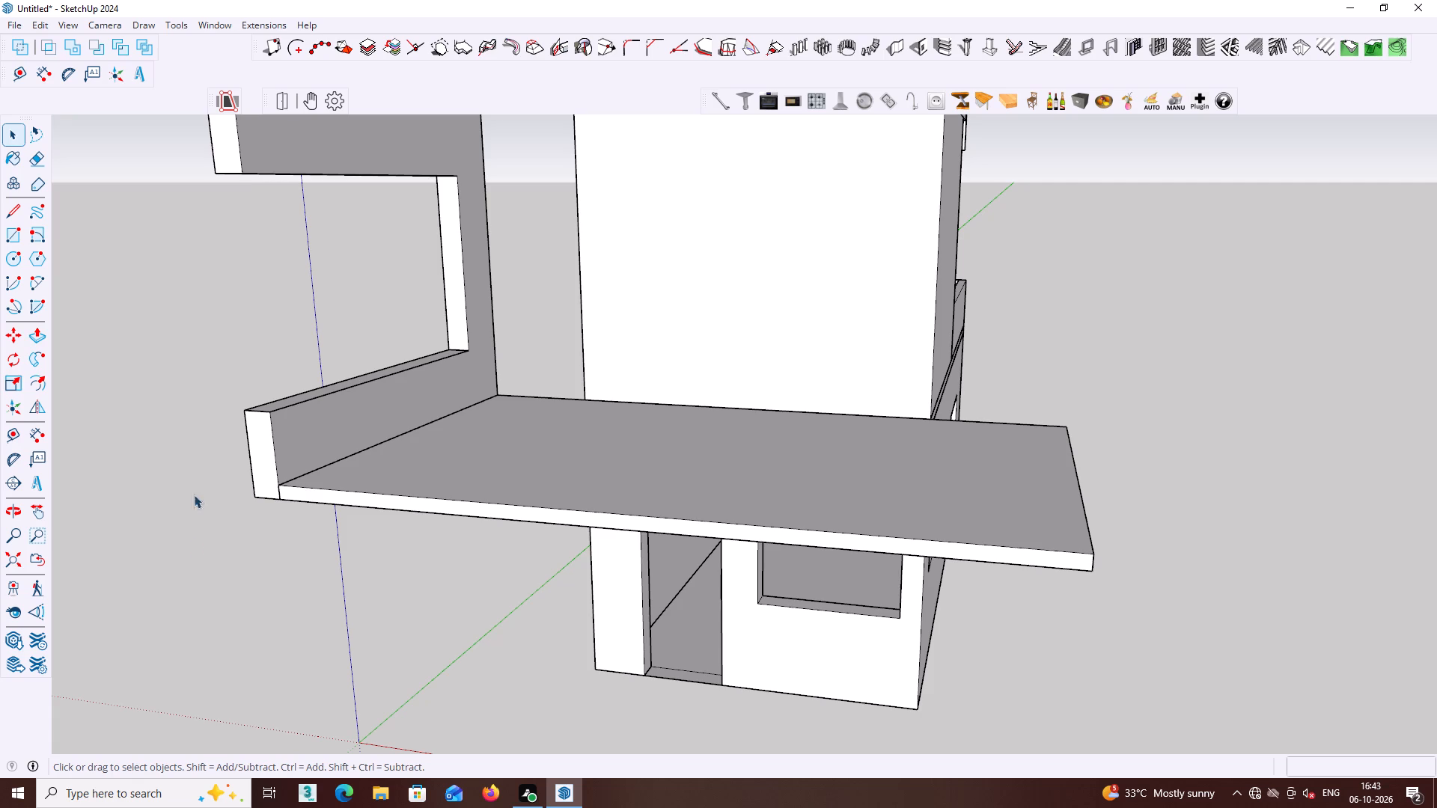
# Draw a vertical rectangle of 10' 4 1/2" by 3' 4 5/8" closing the gap between the C-shaped frame and the upper-storey wall.
pyautogui.moveTo(440, 518); pyautogui.dragTo(548, 548, button='middle')
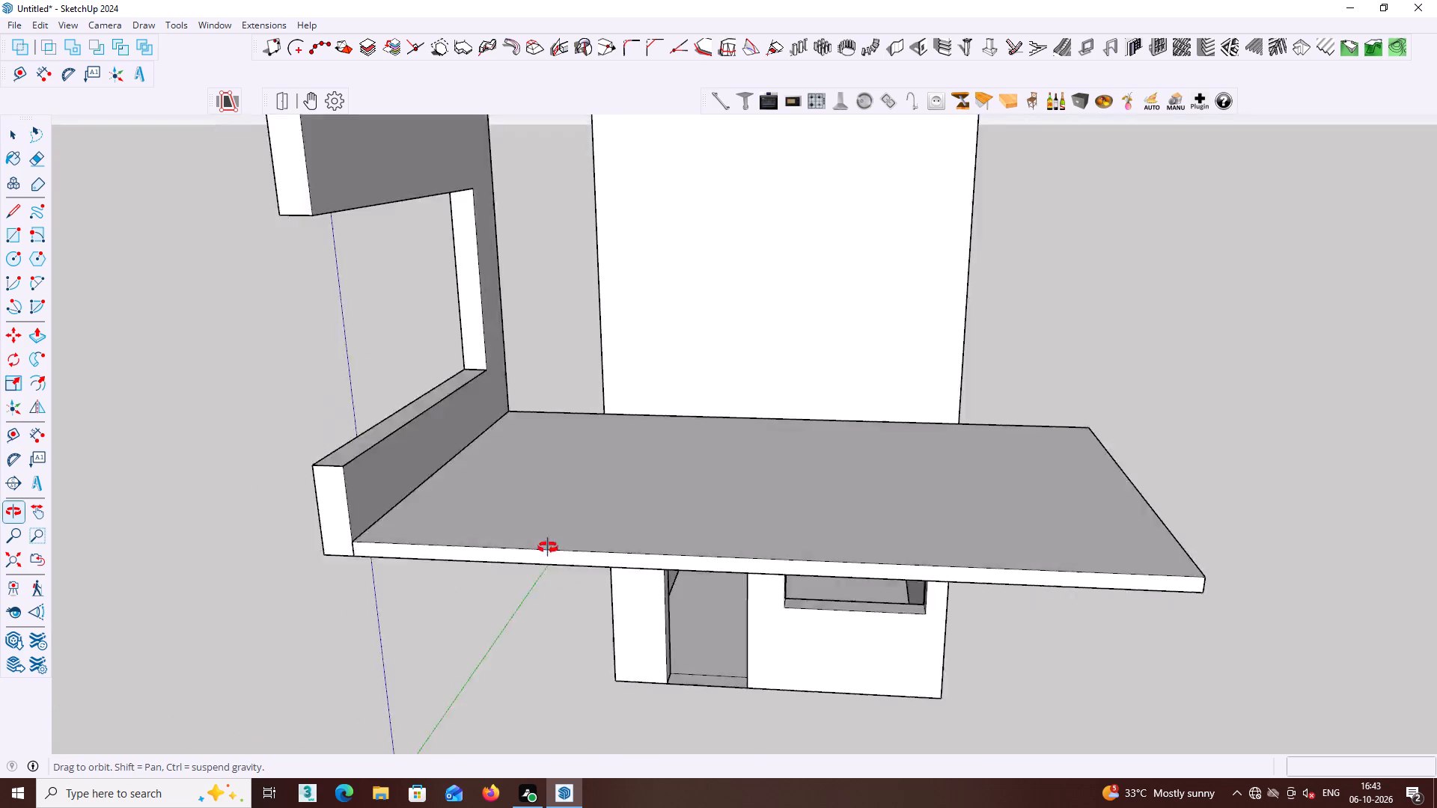
pyautogui.moveTo(548, 548); pyautogui.dragTo(746, 554, button='middle')
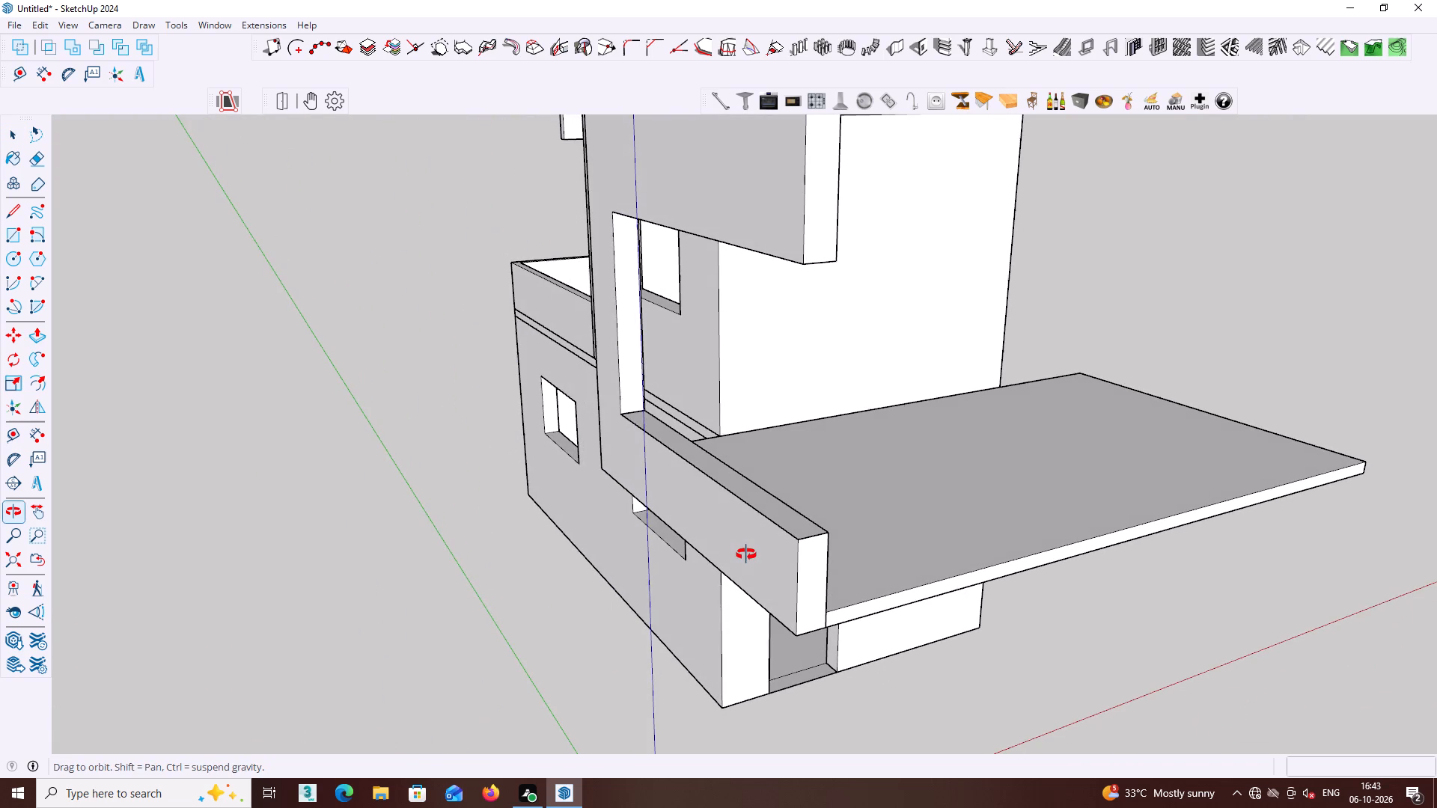
pyautogui.moveTo(746, 554); pyautogui.dragTo(643, 594, button='middle')
pyautogui.scroll(2, 647, 471)
pyautogui.moveTo(647, 471); pyautogui.dragTo(594, 521, button='middle')
pyautogui.scroll(-1, 596, 498)
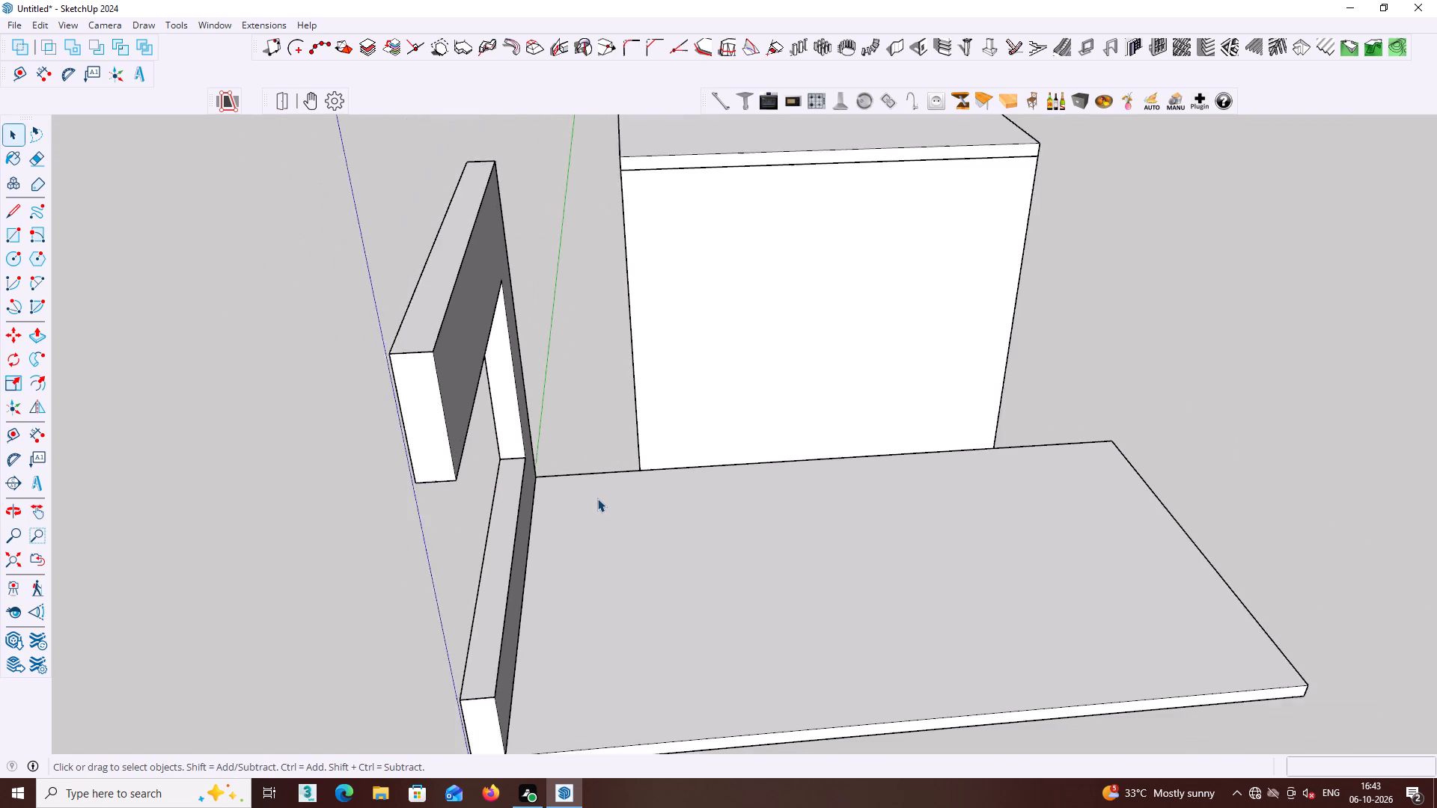
pyautogui.scroll(-2, 597, 498)
pyautogui.keyDown('shift'); pyautogui.moveTo(631, 569); pyautogui.dragTo(653, 625, button='middle'); pyautogui.keyUp('shift')
pyautogui.moveTo(635, 581); pyautogui.dragTo(645, 571, button='middle')
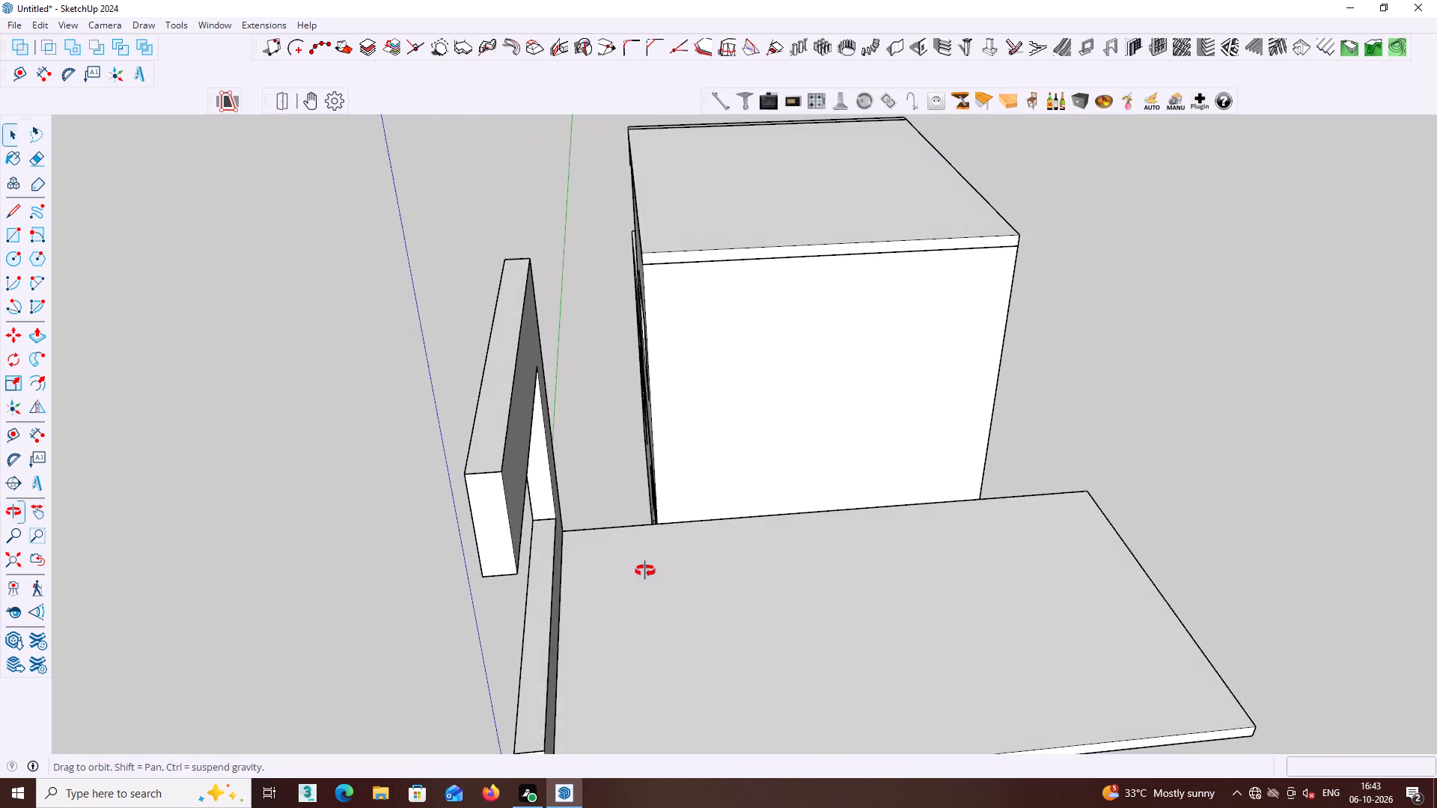
pyautogui.moveTo(645, 571); pyautogui.dragTo(650, 486, button='middle')
pyautogui.press('r')
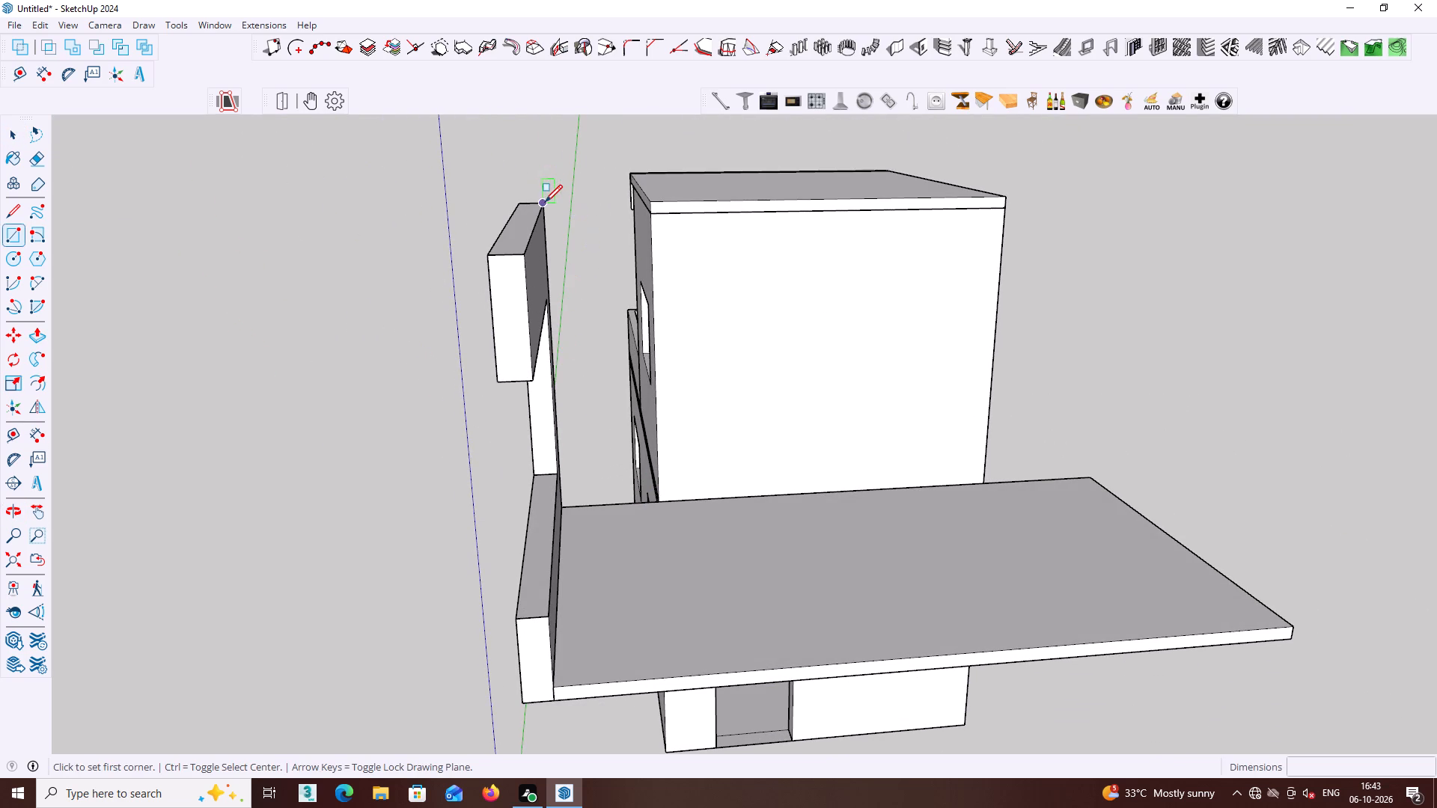
pyautogui.click(545, 204)
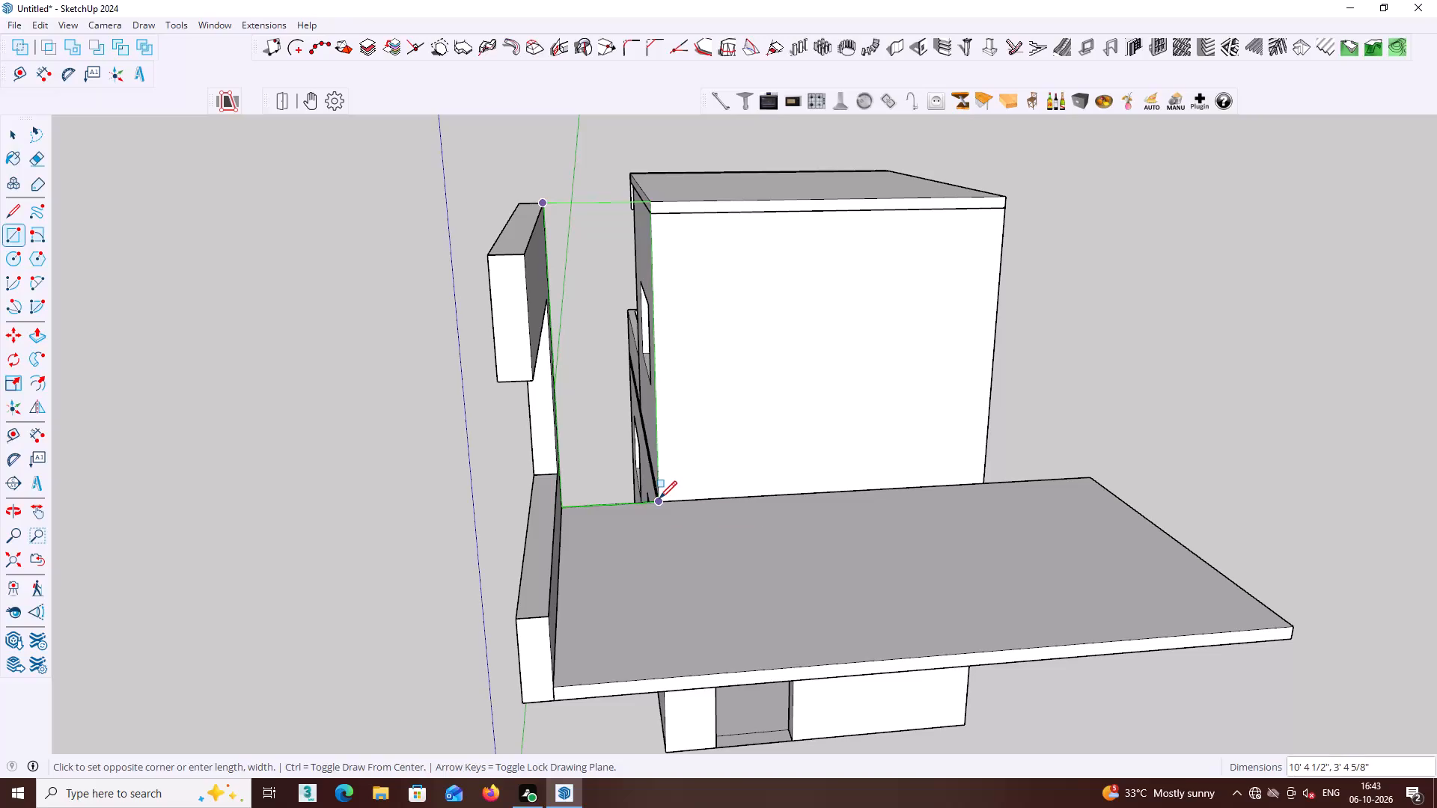
pyautogui.click(659, 498)
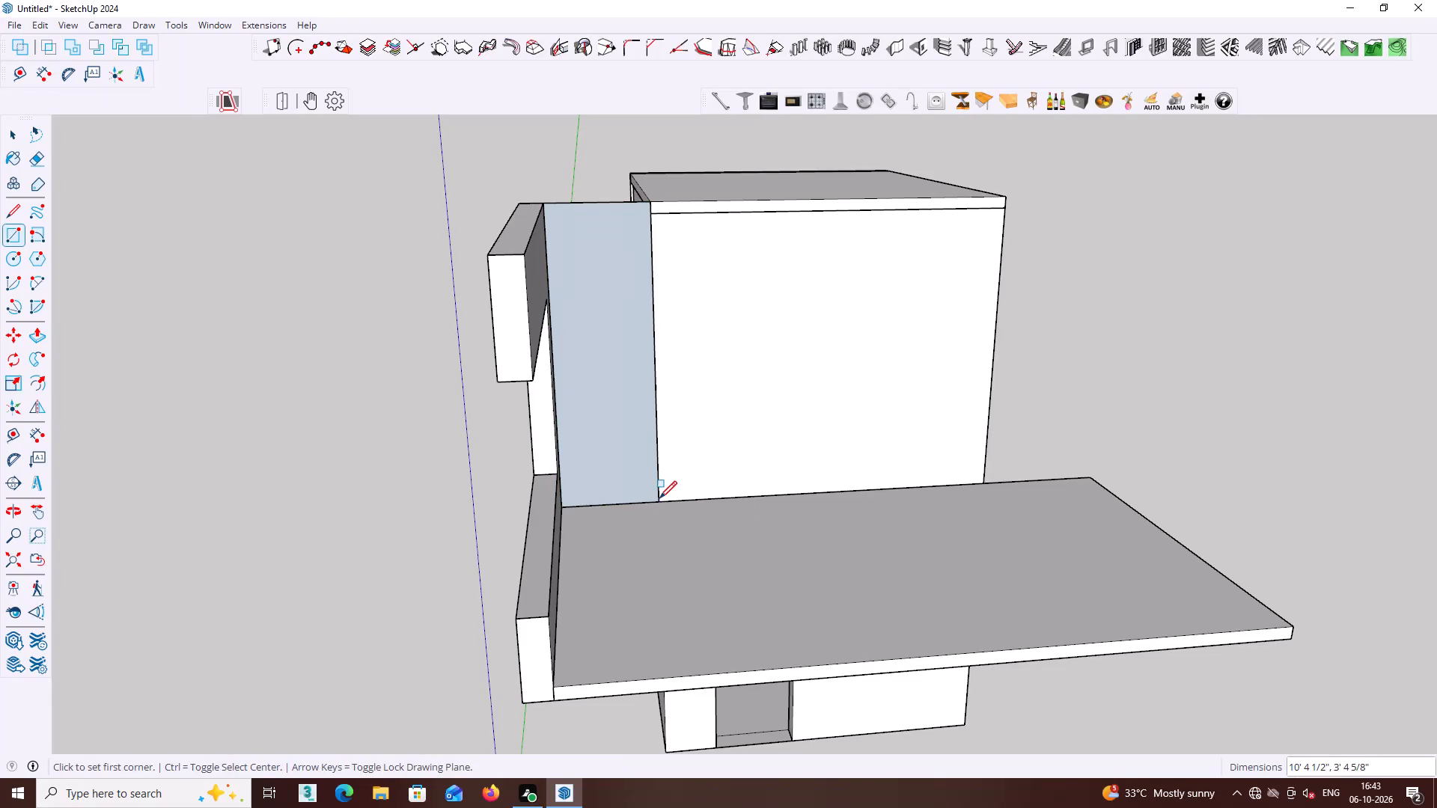
pyautogui.press('space')
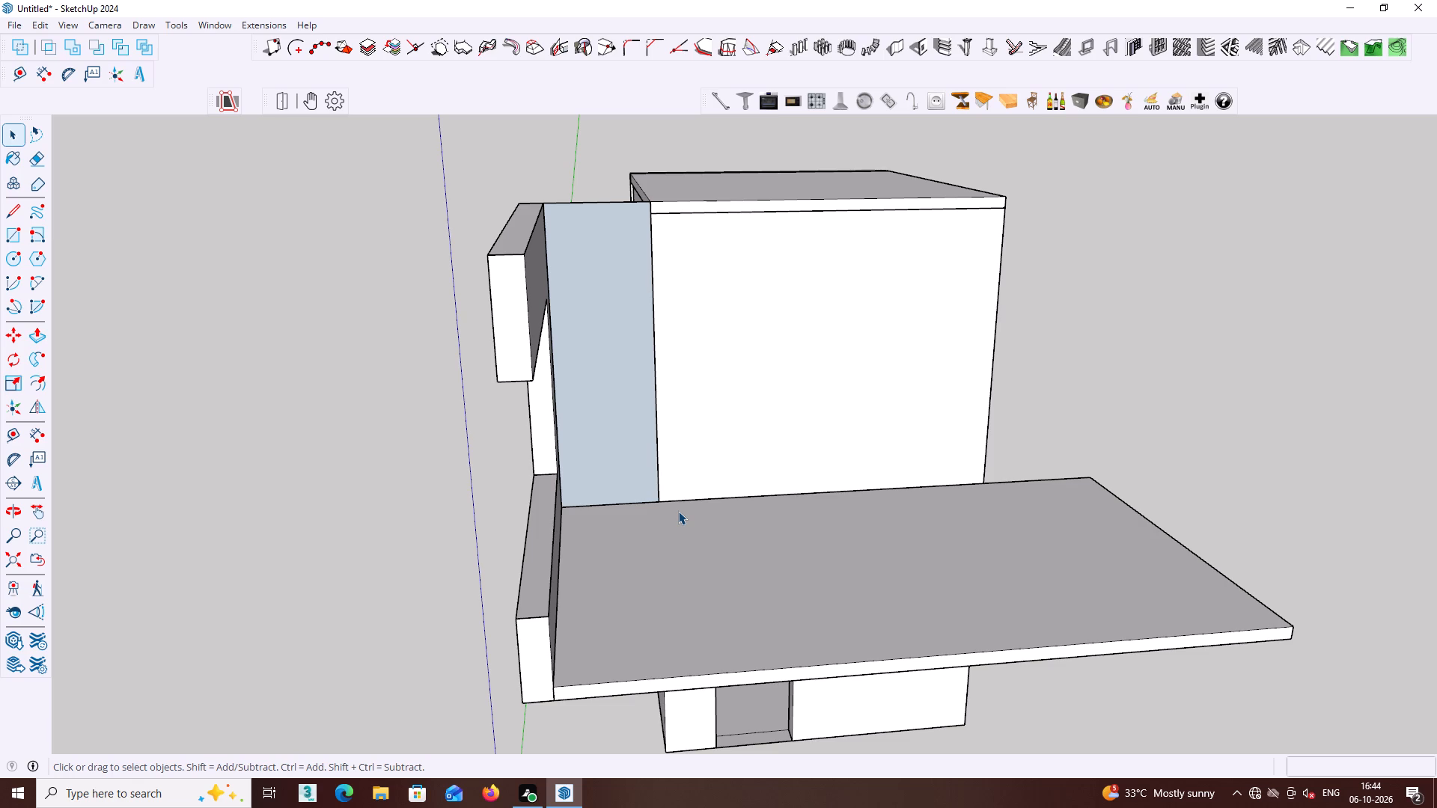
# Push/Pull the rectangular face between the C-shaped frame and the house to a wall thickness of 4.5".
pyautogui.moveTo(563, 507); pyautogui.dragTo(962, 525, button='middle')
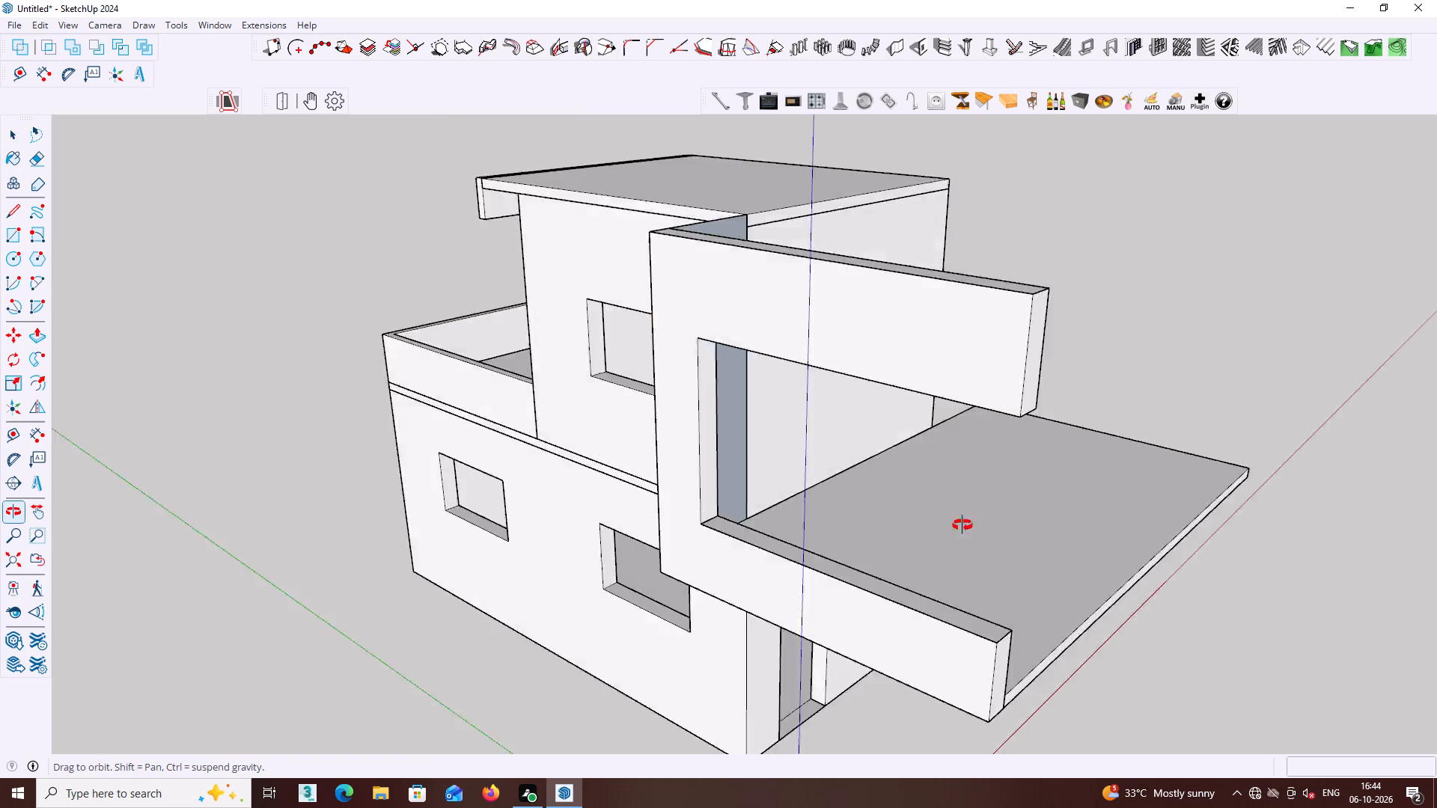
pyautogui.moveTo(962, 525); pyautogui.dragTo(1411, 468, button='middle')
pyautogui.moveTo(886, 411); pyautogui.dragTo(1004, 462, button='middle')
pyautogui.scroll(2, 927, 372)
pyautogui.click(914, 366)
pyautogui.middleClick(885, 514)
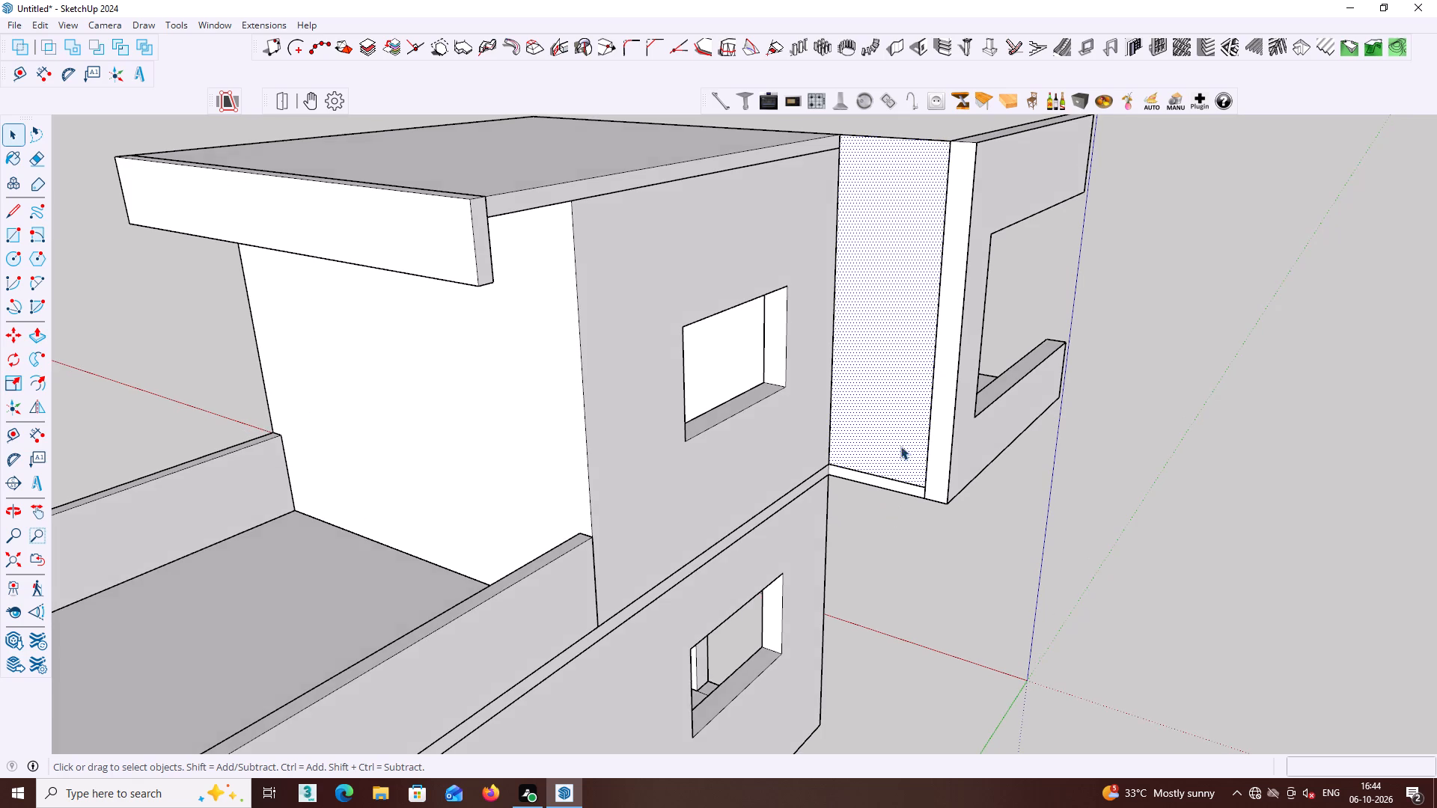
pyautogui.scroll(-3, 903, 462)
pyautogui.middleClick(686, 552)
pyautogui.moveTo(1302, 402); pyautogui.dragTo(1058, 417, button='middle')
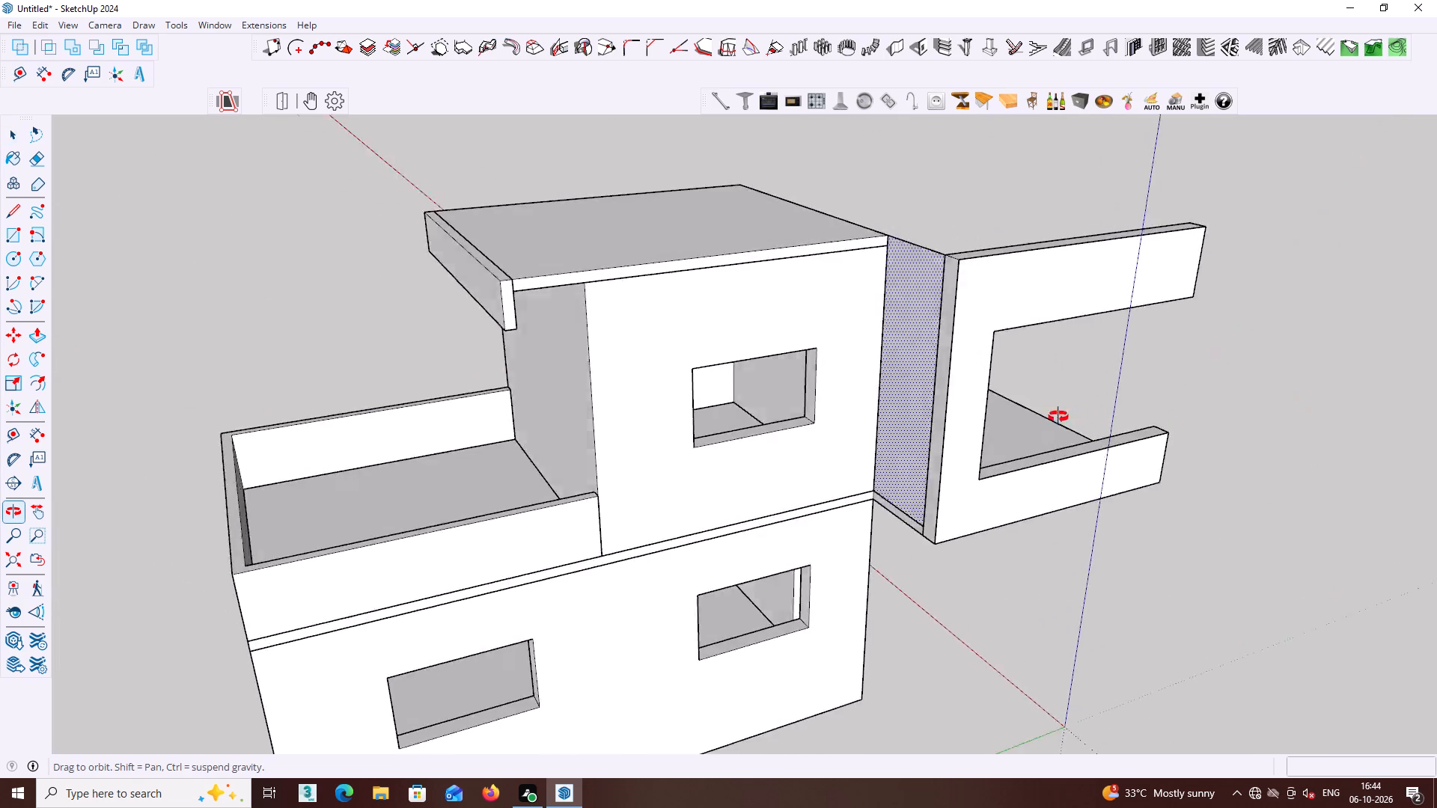
pyautogui.moveTo(1058, 417); pyautogui.dragTo(1090, 480, button='middle')
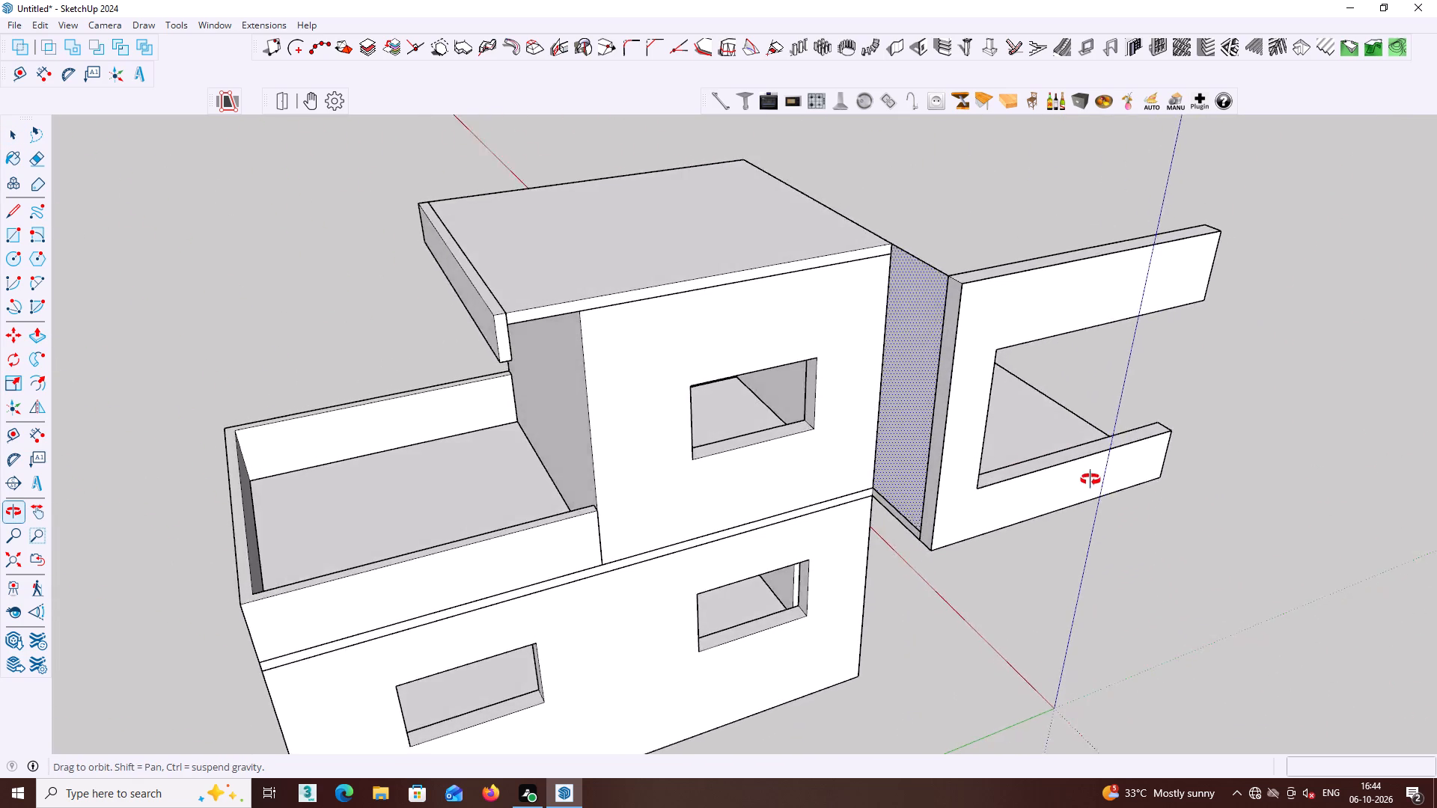
pyautogui.moveTo(1090, 480); pyautogui.dragTo(779, 496, button='middle')
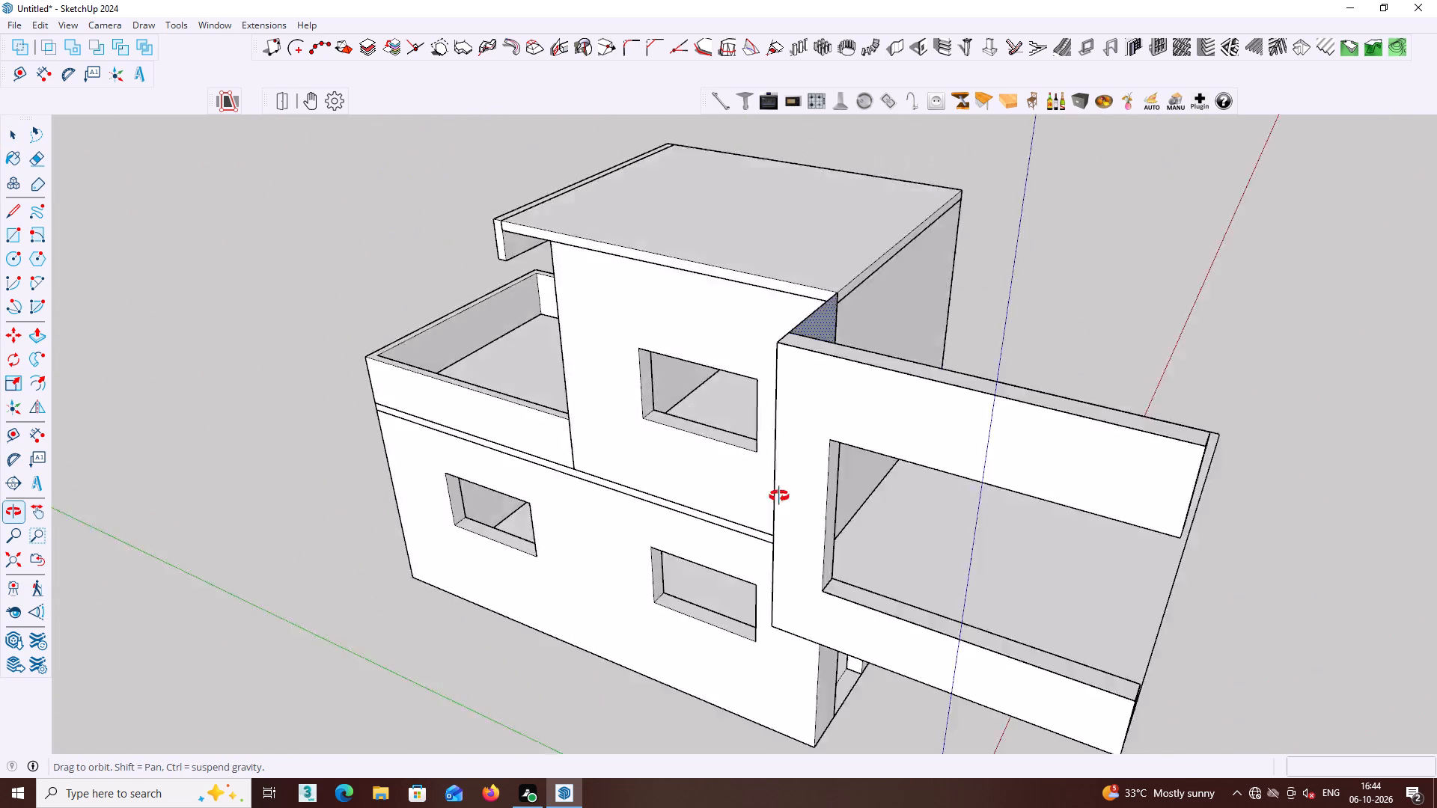
pyautogui.moveTo(779, 496); pyautogui.dragTo(1011, 454, button='middle')
pyautogui.moveTo(1011, 453); pyautogui.dragTo(1007, 436, button='middle')
pyautogui.press('p')
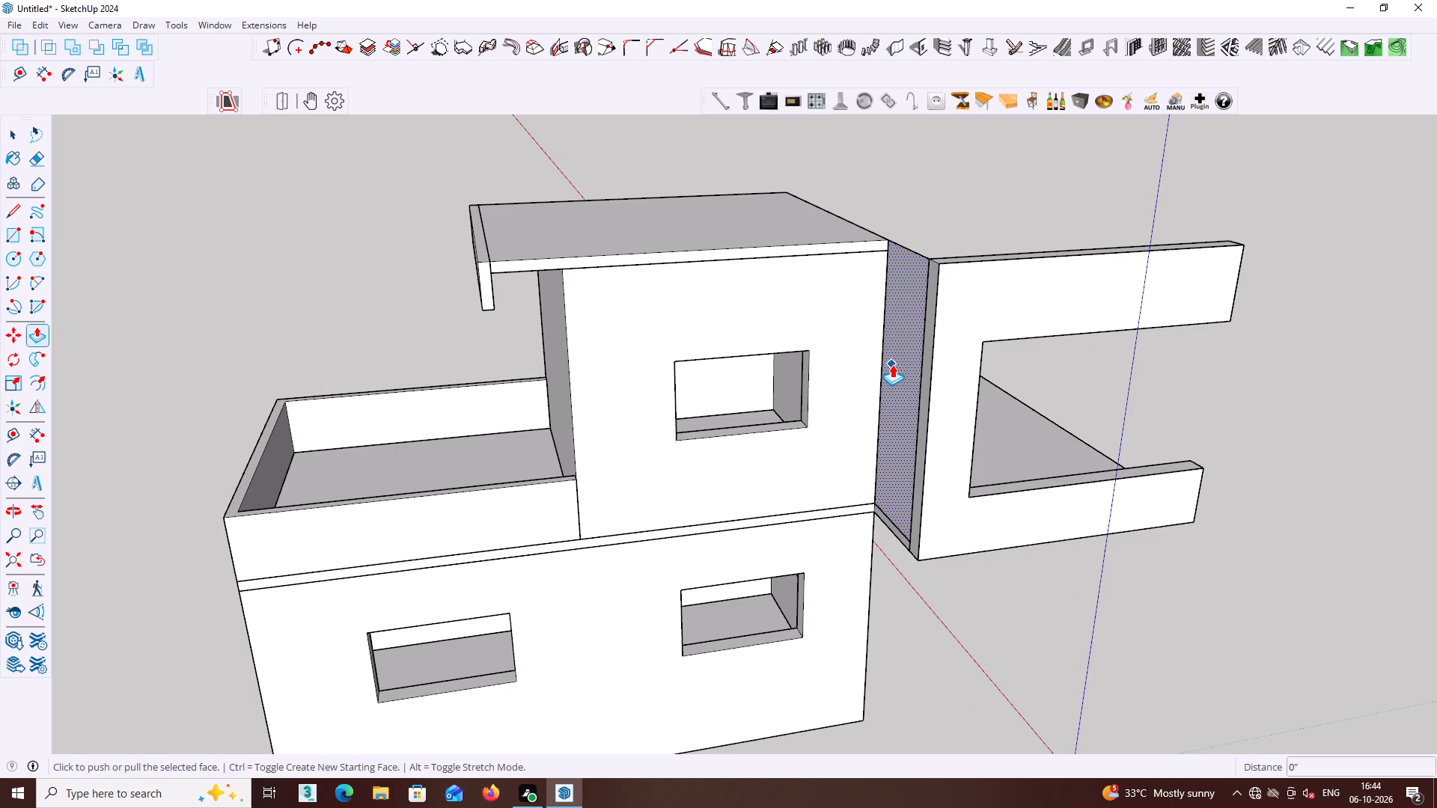
pyautogui.click(895, 363)
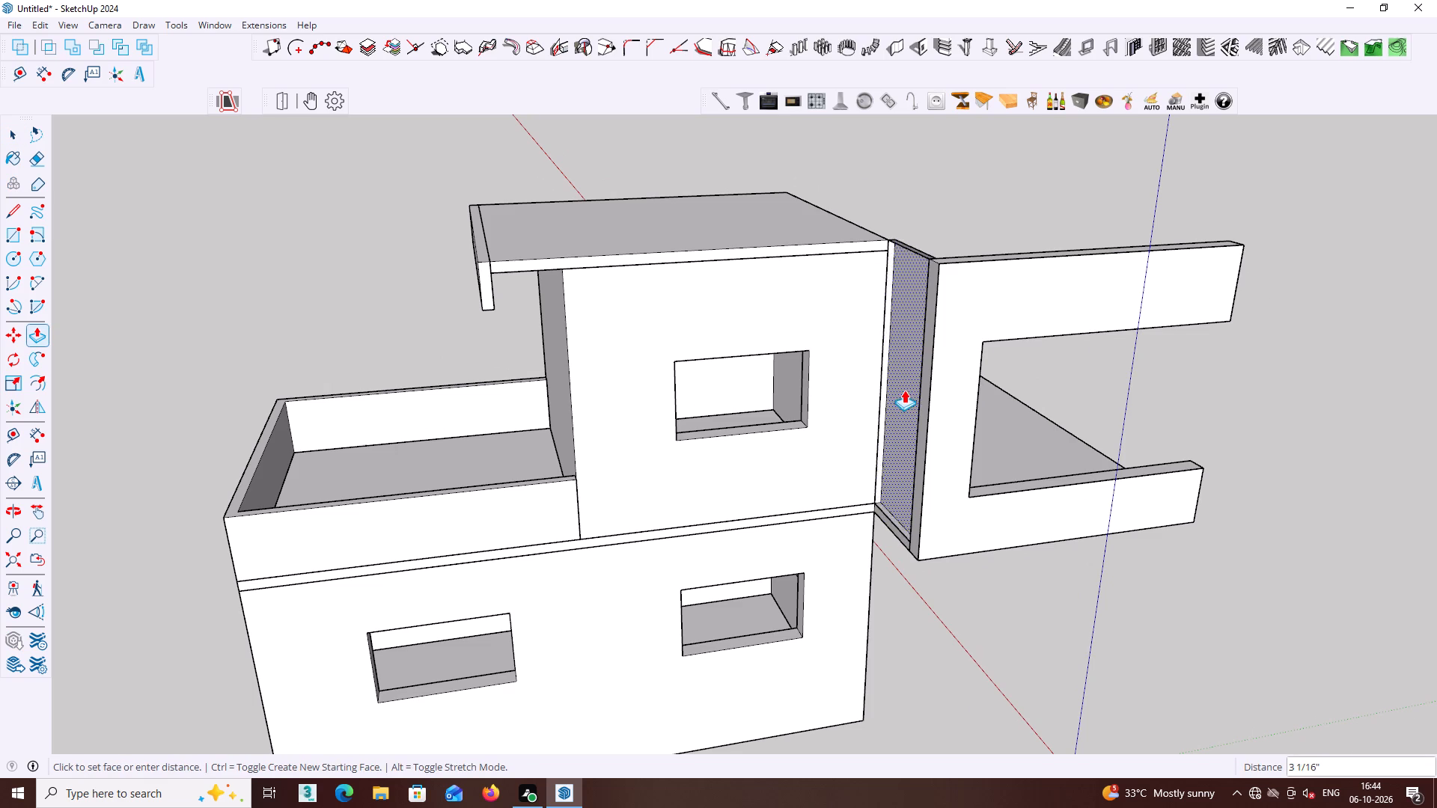
pyautogui.moveTo(894, 462); pyautogui.dragTo(899, 497, button='middle')
pyautogui.middleClick(899, 497)
pyautogui.middleClick(899, 497)
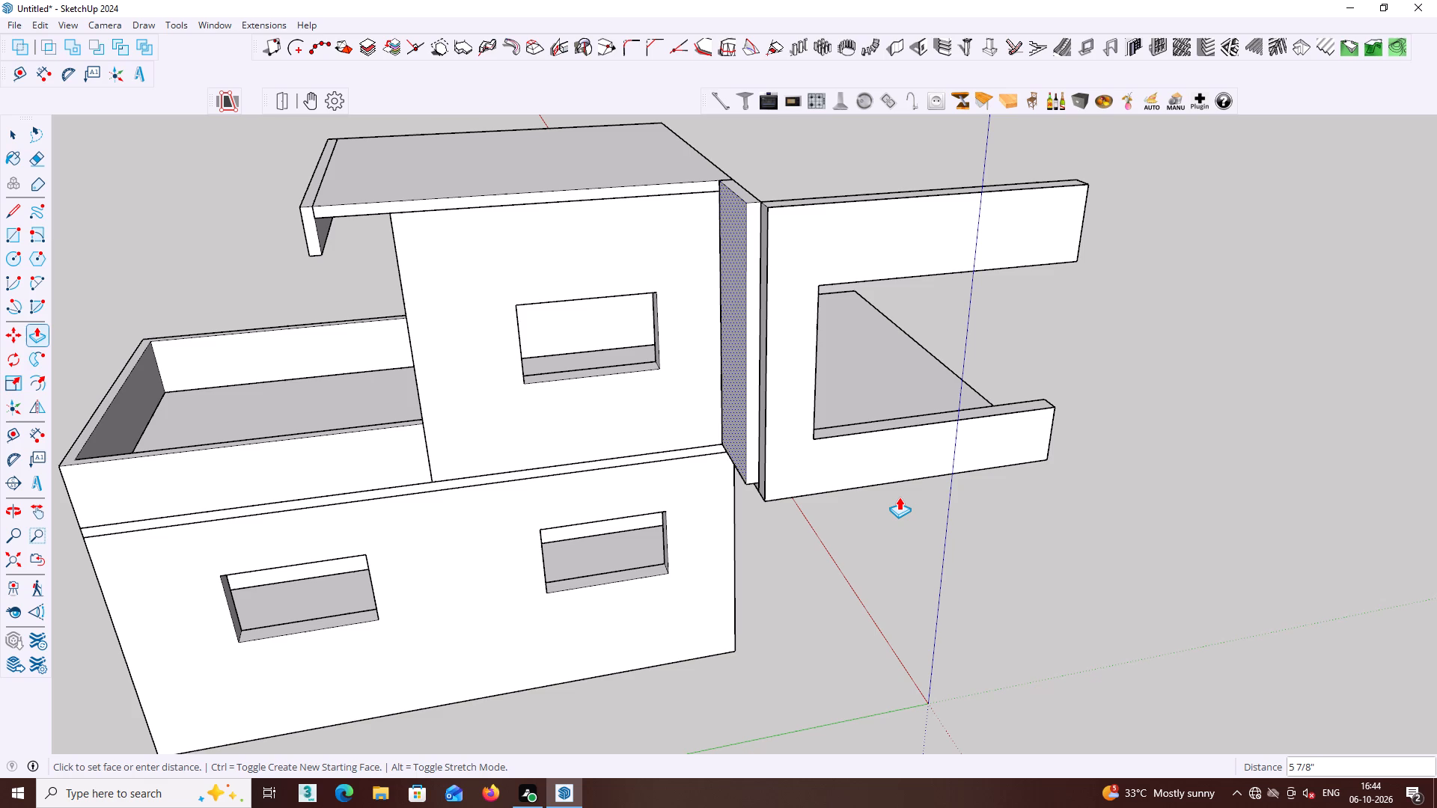
pyautogui.write('4.5')
pyautogui.press('Return')
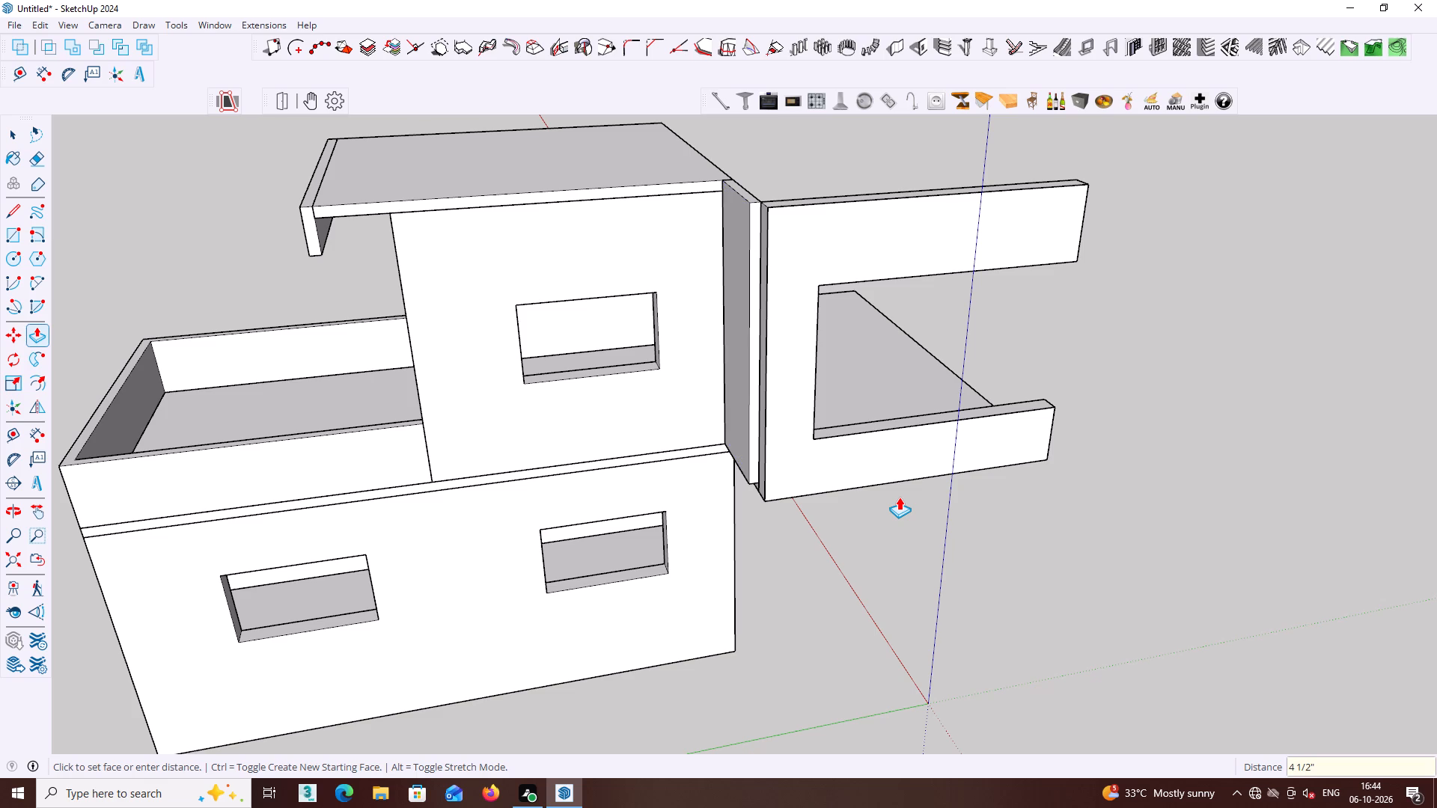
# Push/Pull the new wall's narrow vertical end face 4.5" forward along the side edge of the C-shaped frame.
pyautogui.moveTo(779, 422); pyautogui.dragTo(904, 423, button='middle')
pyautogui.scroll(4, 828, 429)
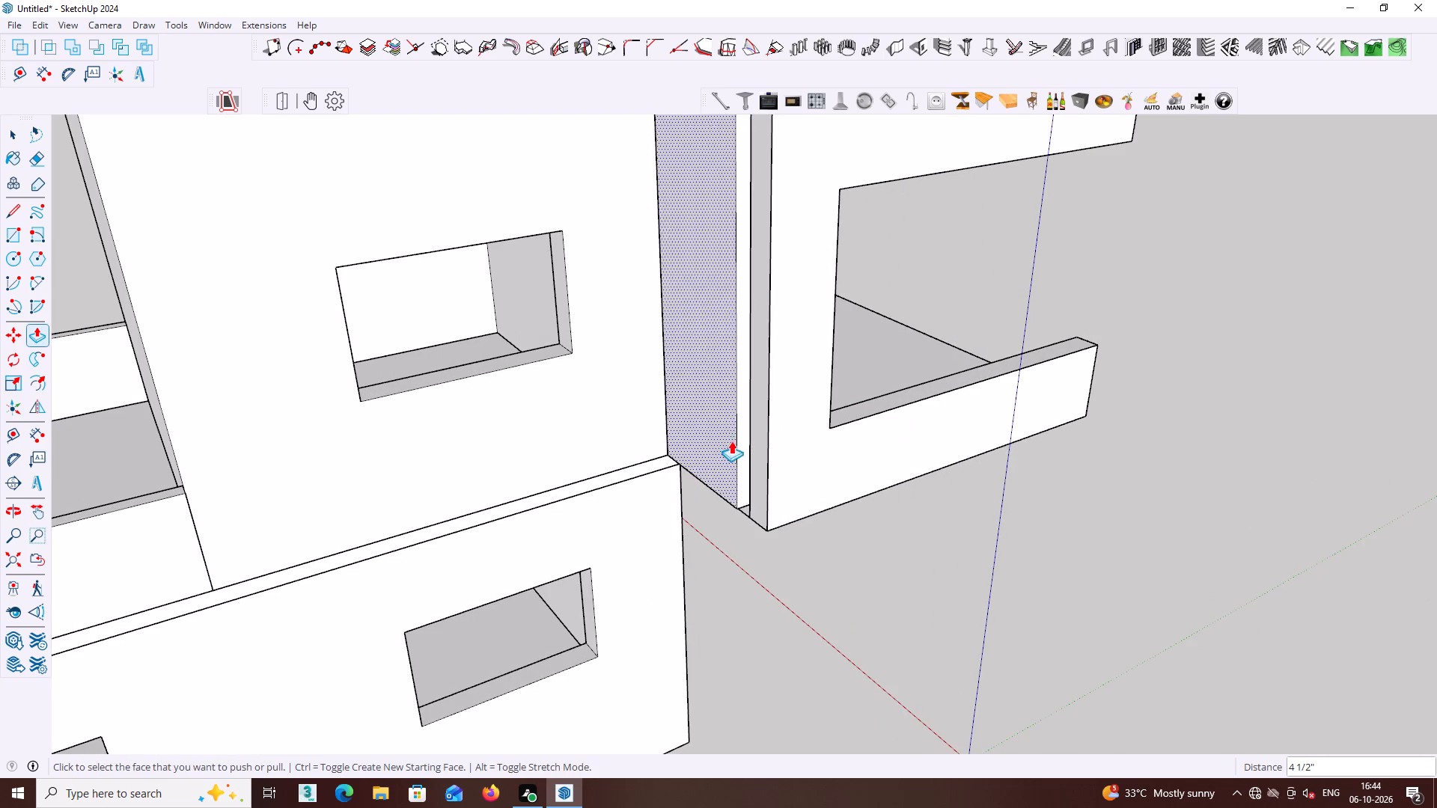
pyautogui.doubleClick(756, 429)
# Push/Pull the underside of the new wall 4.5" down to the bottom level of the balcony slab.
pyautogui.moveTo(938, 457); pyautogui.dragTo(992, 438, button='middle')
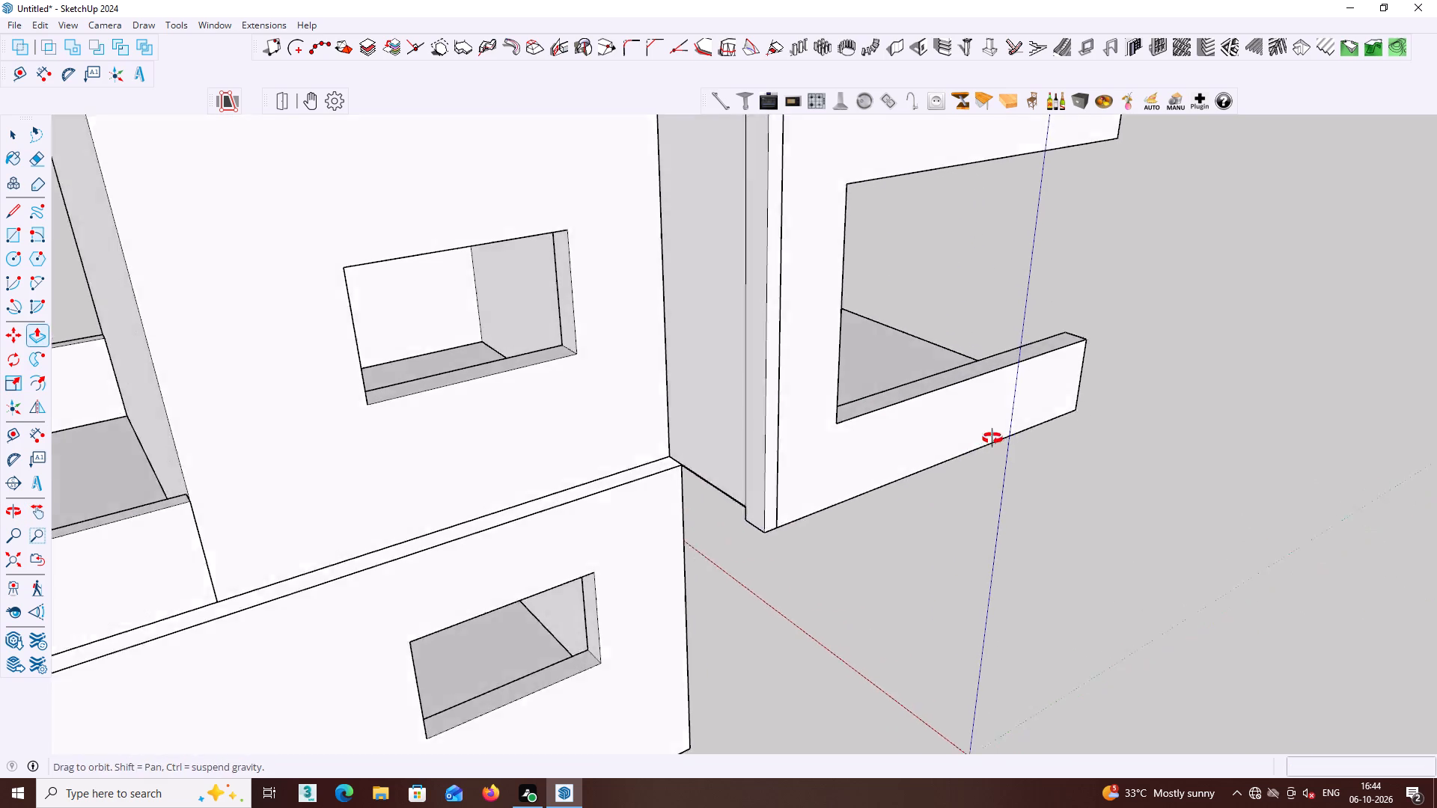
pyautogui.moveTo(992, 438); pyautogui.dragTo(1037, 423, button='middle')
pyautogui.moveTo(772, 487); pyautogui.dragTo(814, 385, button='middle')
pyautogui.scroll(2, 784, 458)
pyautogui.moveTo(779, 464); pyautogui.dragTo(769, 322, button='middle')
pyautogui.scroll(1, 735, 417)
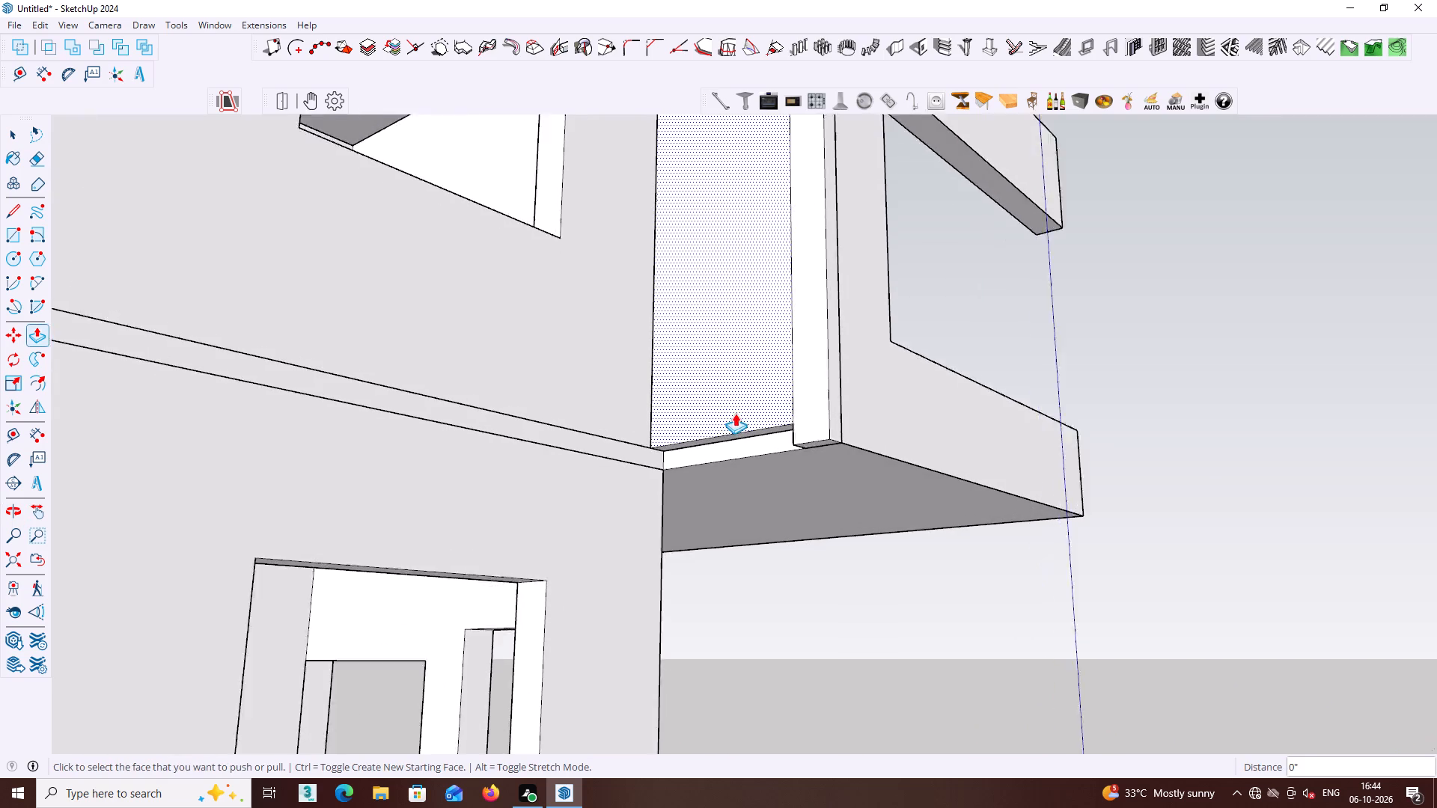
pyautogui.scroll(4, 735, 413)
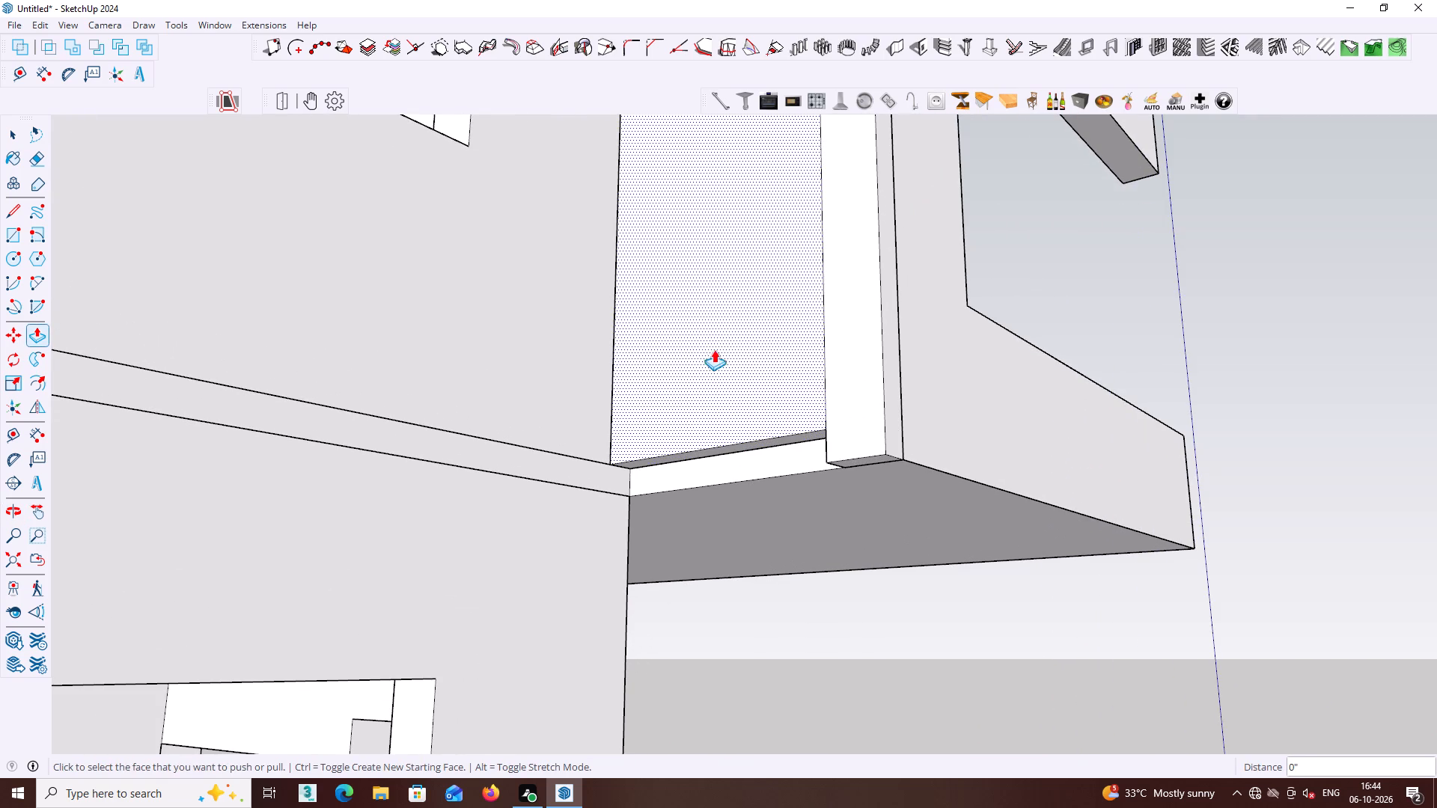
pyautogui.scroll(-3, 721, 382)
pyautogui.moveTo(740, 377); pyautogui.dragTo(716, 278, button='middle')
pyautogui.scroll(4, 721, 369)
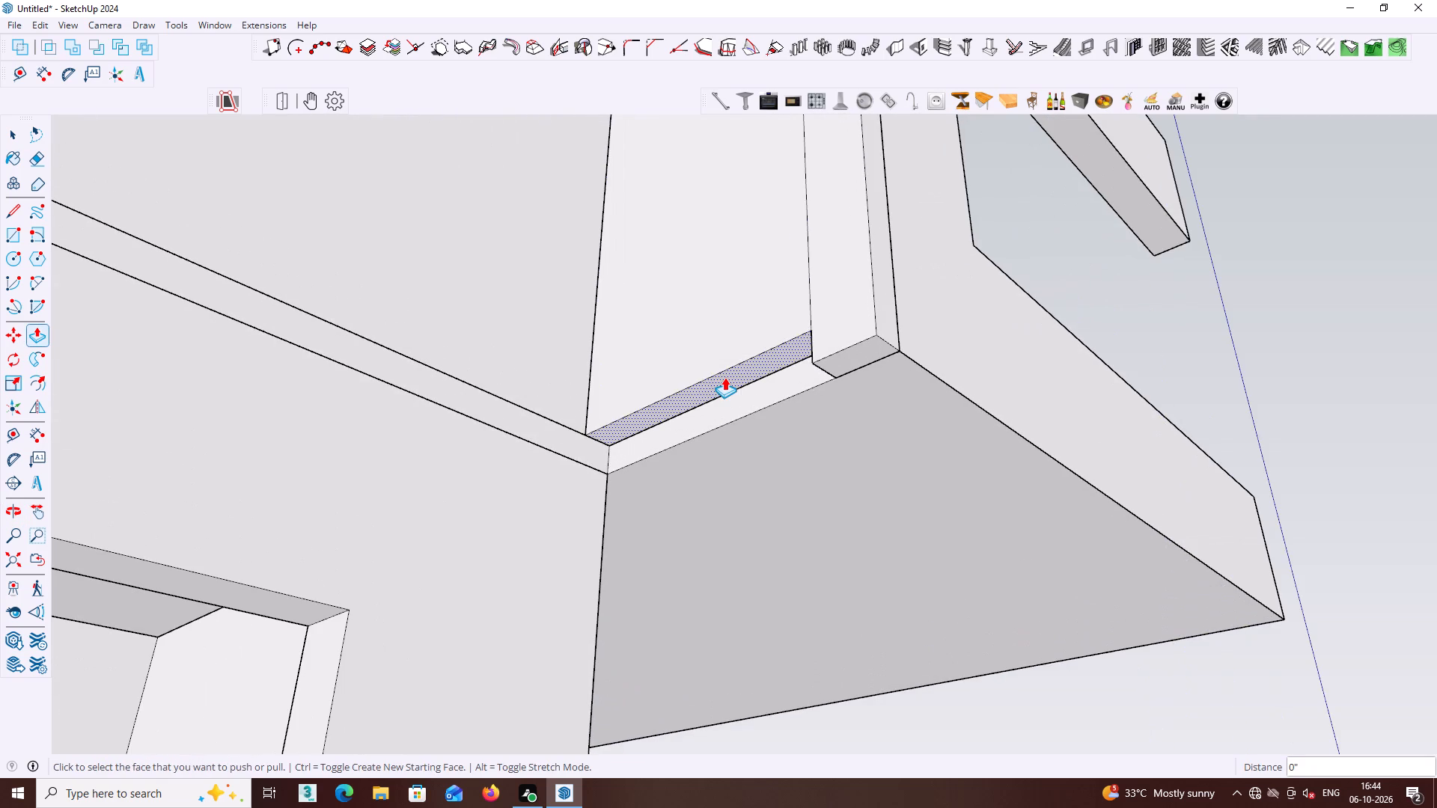
pyautogui.doubleClick(724, 377)
# Erase the leftover seam edges on the underside, side face and top of the new wall beside the C-shaped frame.
pyautogui.press('space')
pyautogui.scroll(1, 844, 466)
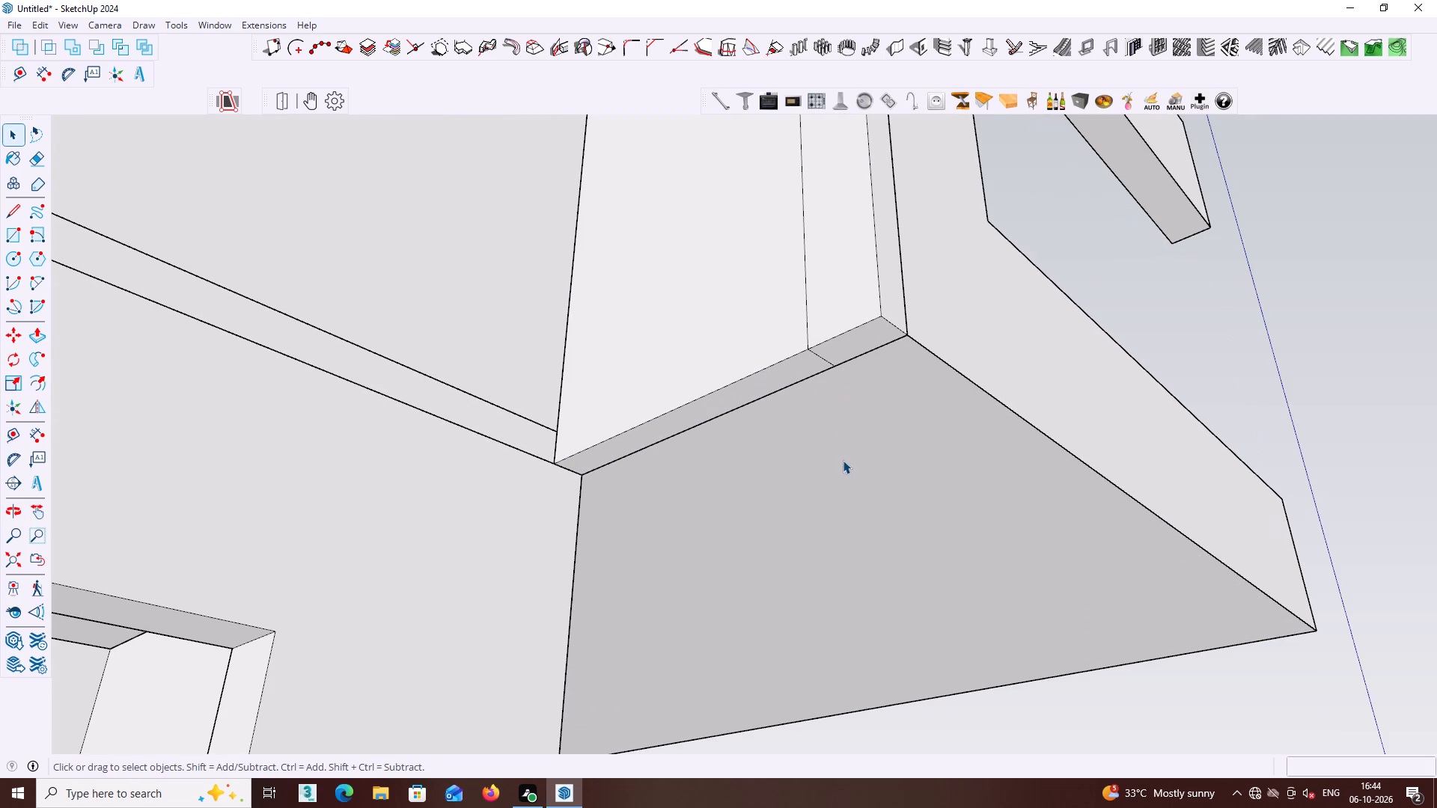
pyautogui.press('e')
pyautogui.click(822, 358)
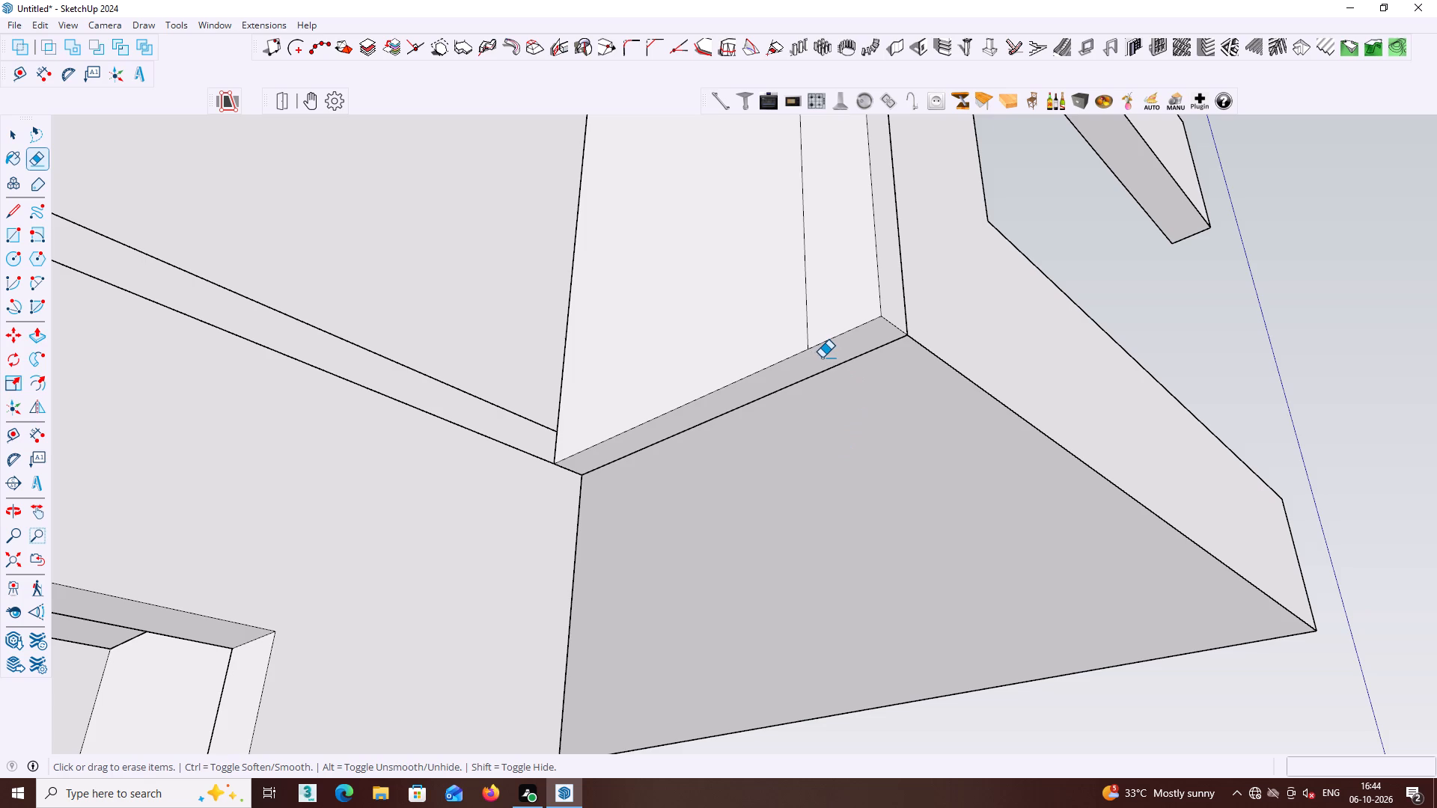
pyautogui.click(806, 320)
pyautogui.scroll(-9, 810, 317)
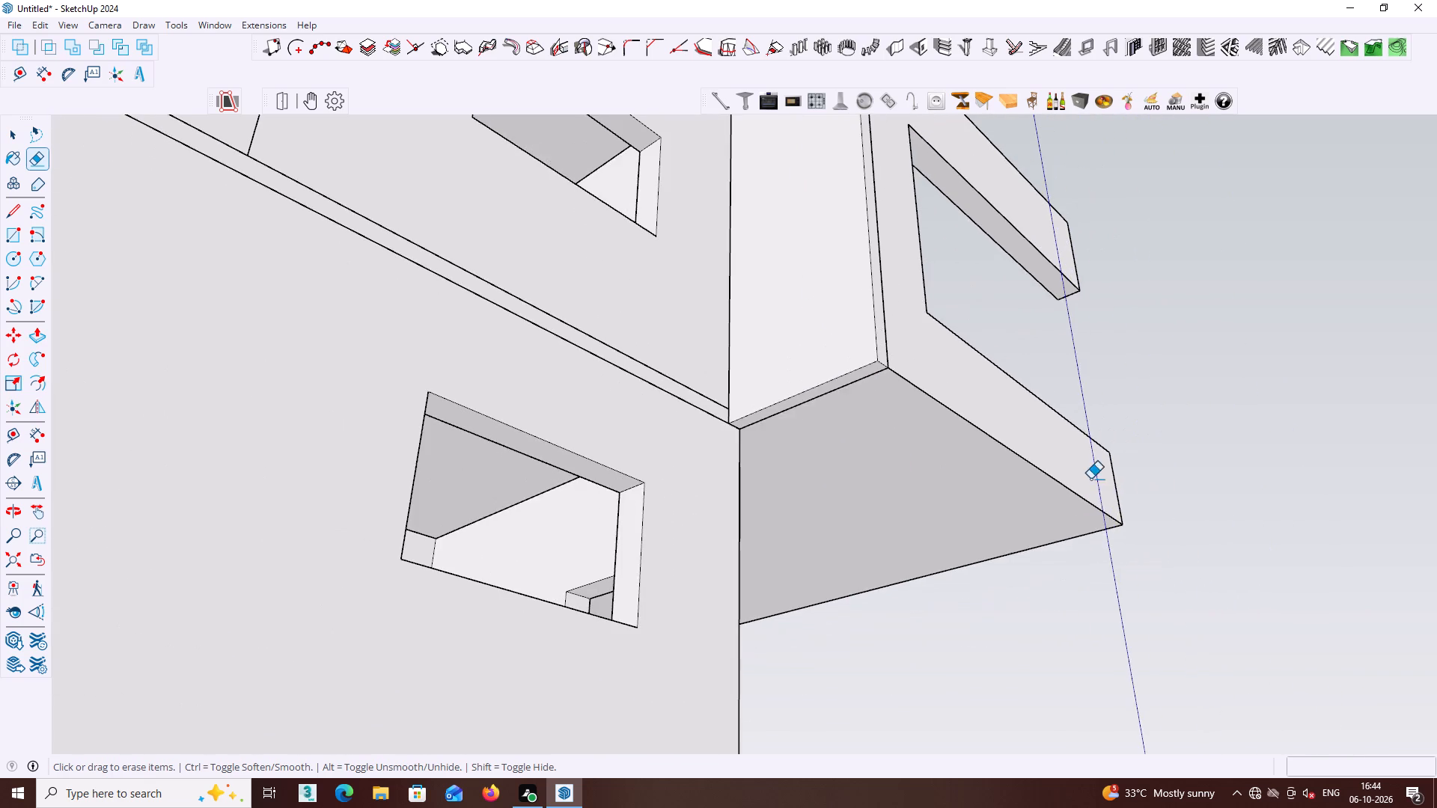
pyautogui.moveTo(1093, 556); pyautogui.dragTo(1106, 713, button='middle')
pyautogui.moveTo(1095, 471); pyautogui.dragTo(1120, 730, button='middle')
pyautogui.scroll(-2, 1064, 492)
pyautogui.scroll(3, 951, 248)
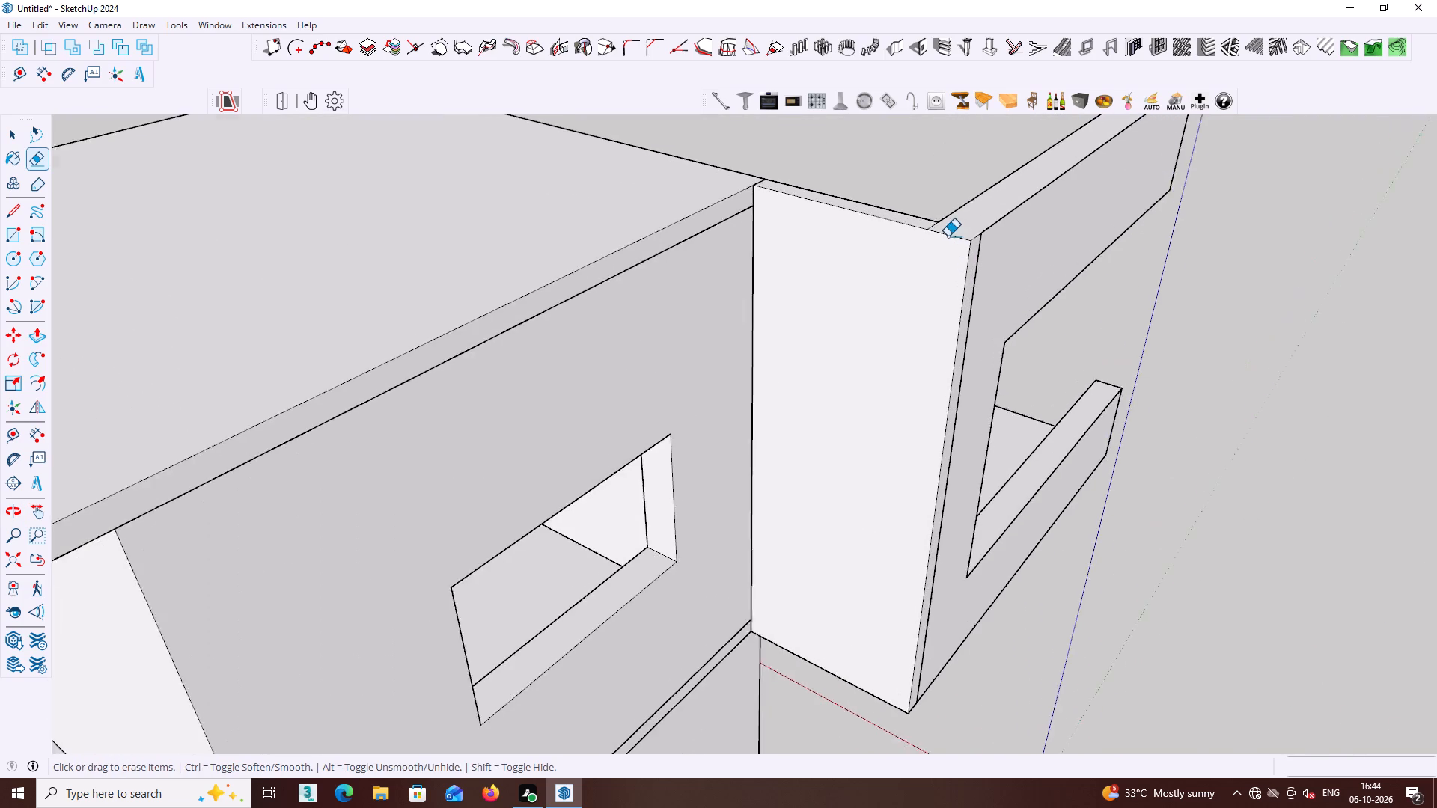
pyautogui.scroll(4, 948, 236)
pyautogui.click(934, 224)
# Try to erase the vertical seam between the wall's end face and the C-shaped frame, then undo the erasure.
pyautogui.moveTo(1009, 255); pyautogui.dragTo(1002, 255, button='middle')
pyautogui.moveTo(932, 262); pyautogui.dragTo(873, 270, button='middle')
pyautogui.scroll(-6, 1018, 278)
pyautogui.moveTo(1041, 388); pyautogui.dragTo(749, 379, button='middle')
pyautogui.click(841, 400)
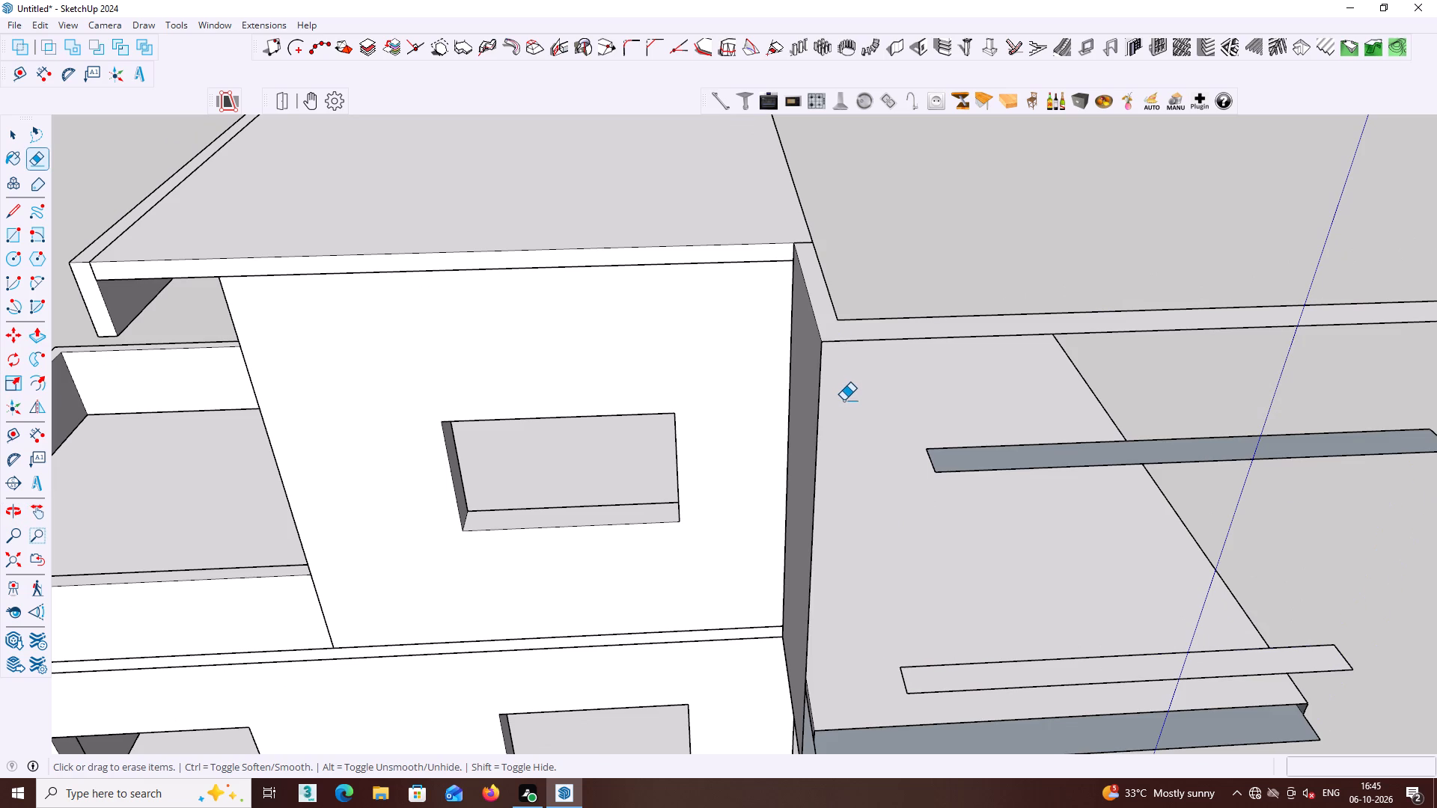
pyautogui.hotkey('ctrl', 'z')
# Select the wall's end face and the C-shaped frame in turn to check the seam between them, then clear the selection.
pyautogui.press('space')
pyautogui.doubleClick(839, 423)
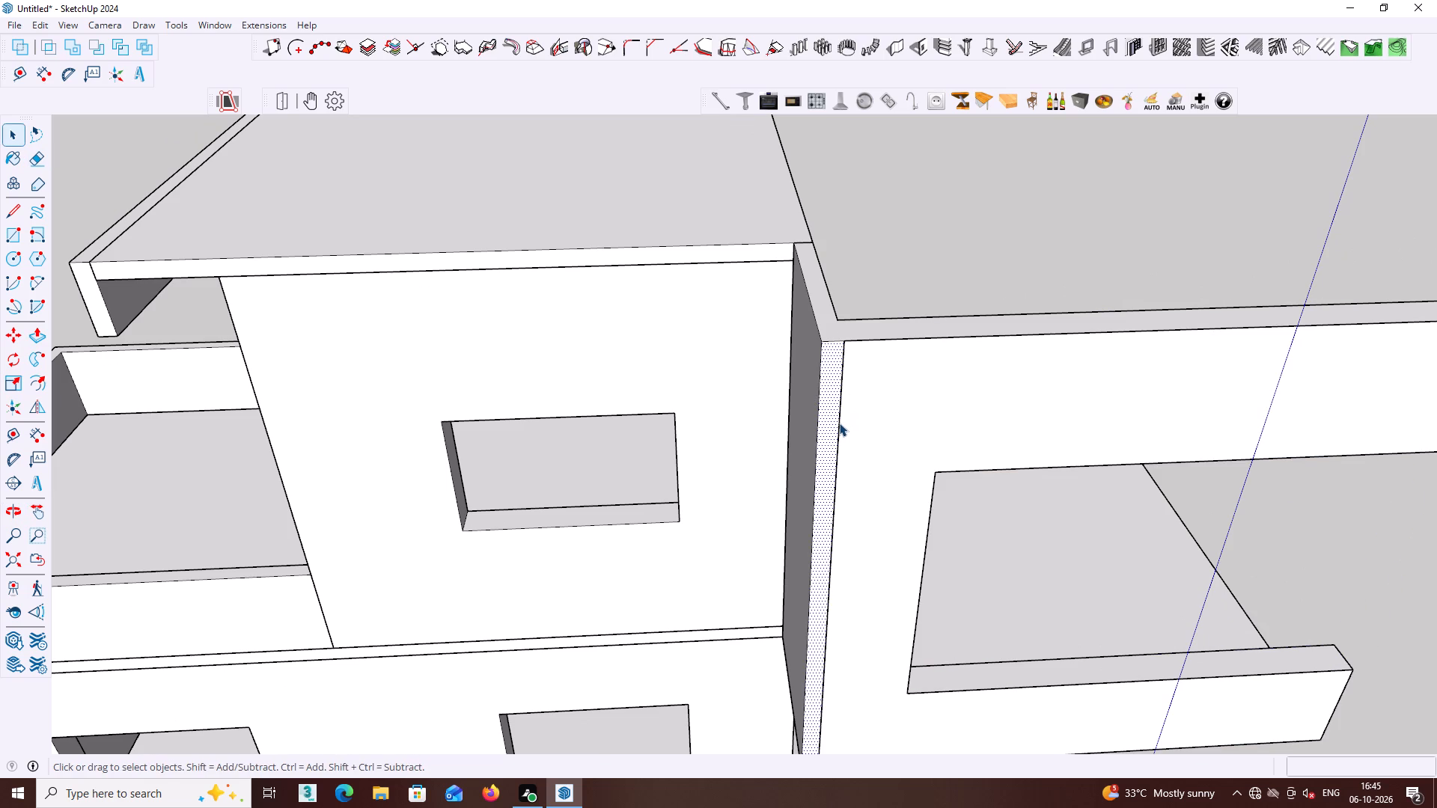
pyautogui.click(839, 423)
pyautogui.click(839, 423)
pyautogui.click(839, 423)
pyautogui.click(840, 426)
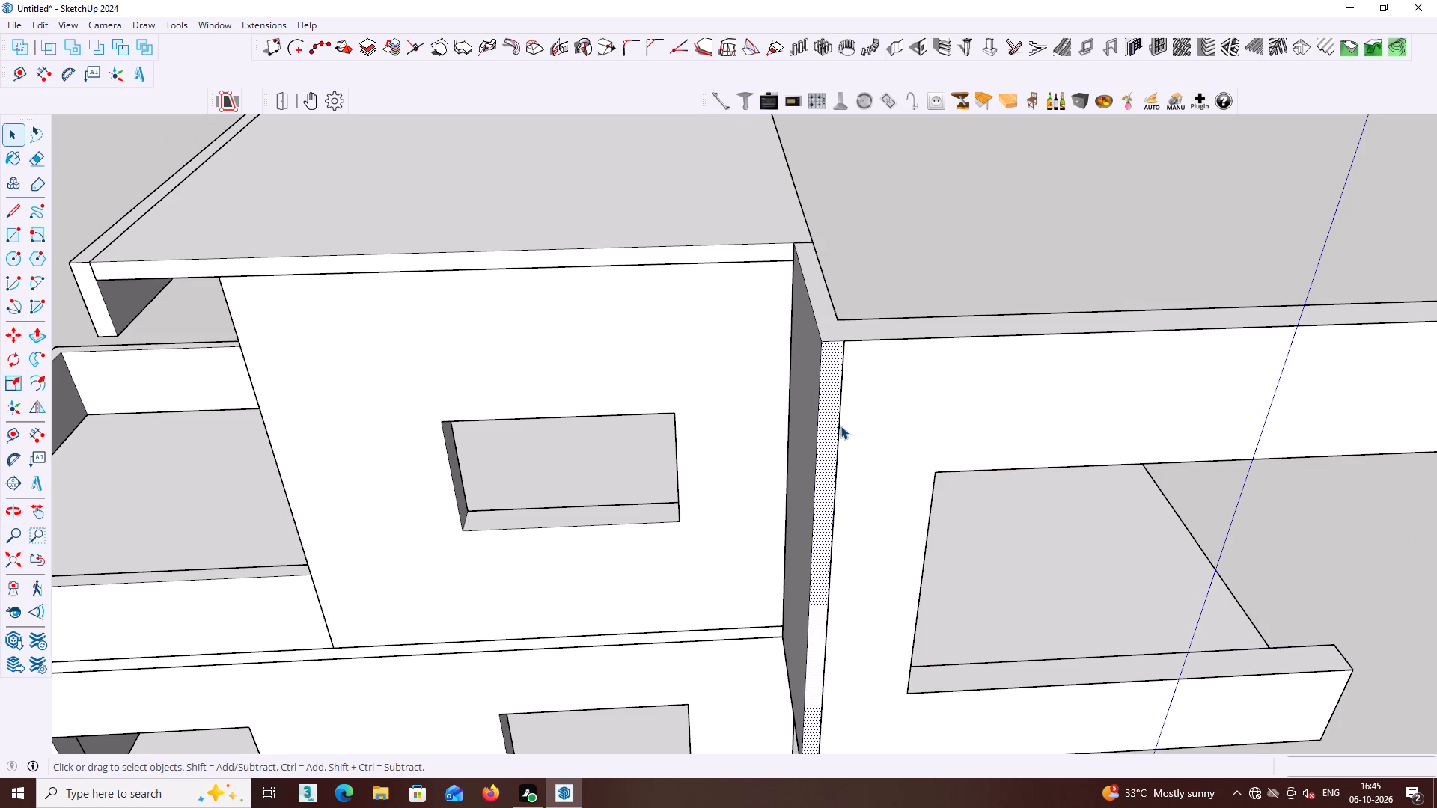
pyautogui.click(839, 426)
pyautogui.click(839, 426)
pyautogui.doubleClick(839, 426)
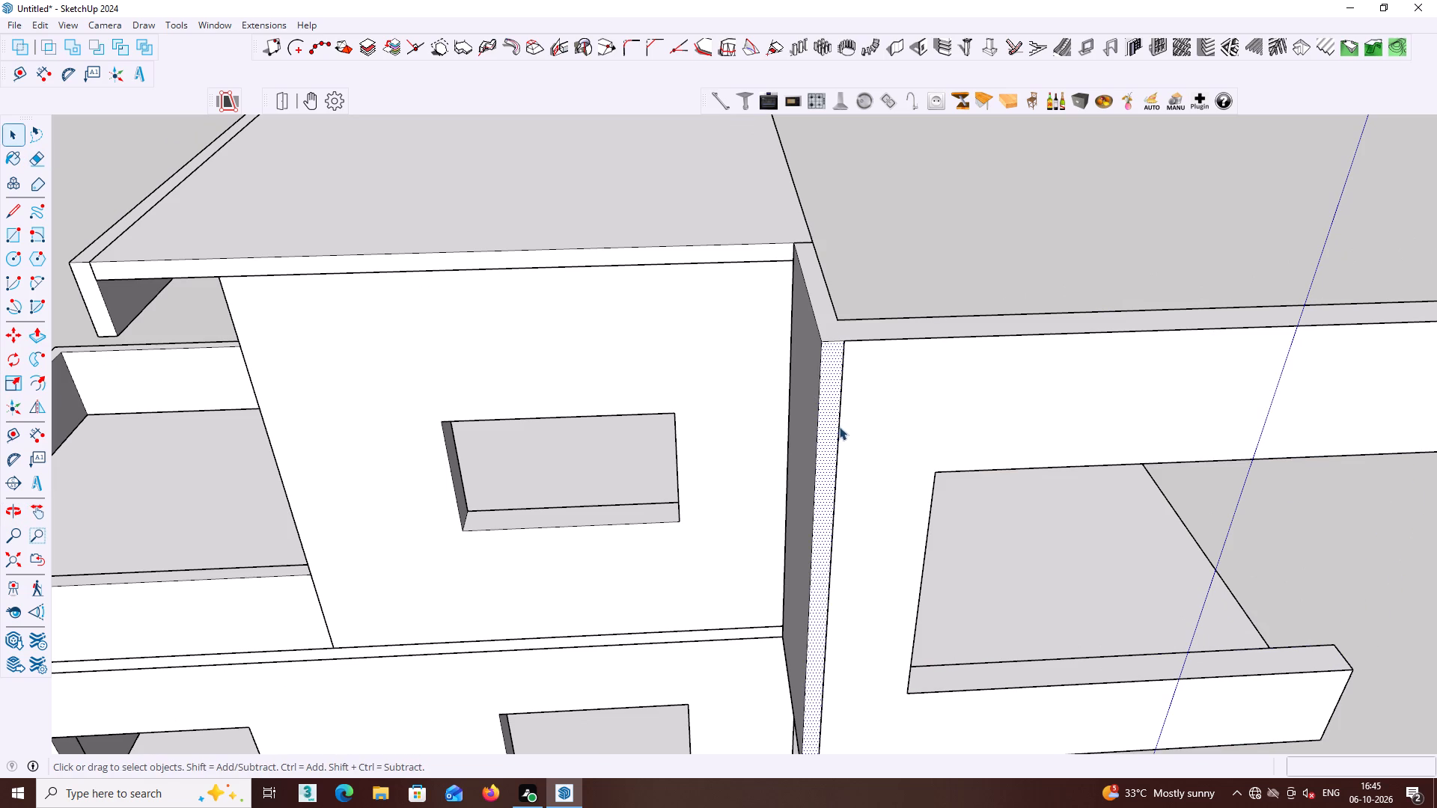
pyautogui.click(834, 431)
pyautogui.click(866, 448)
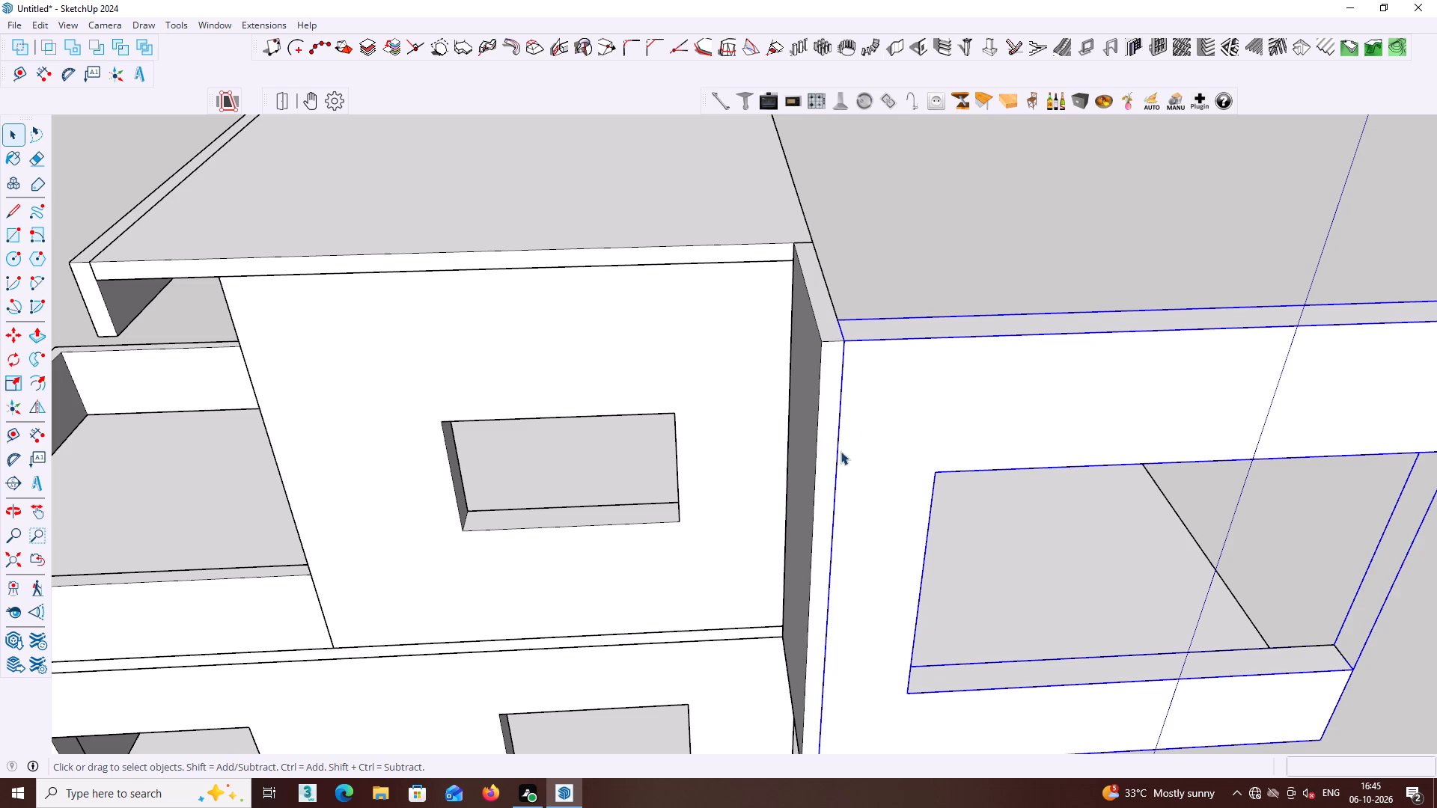
pyautogui.scroll(-5, 847, 408)
pyautogui.click(1046, 215)
pyautogui.scroll(-4, 1045, 224)
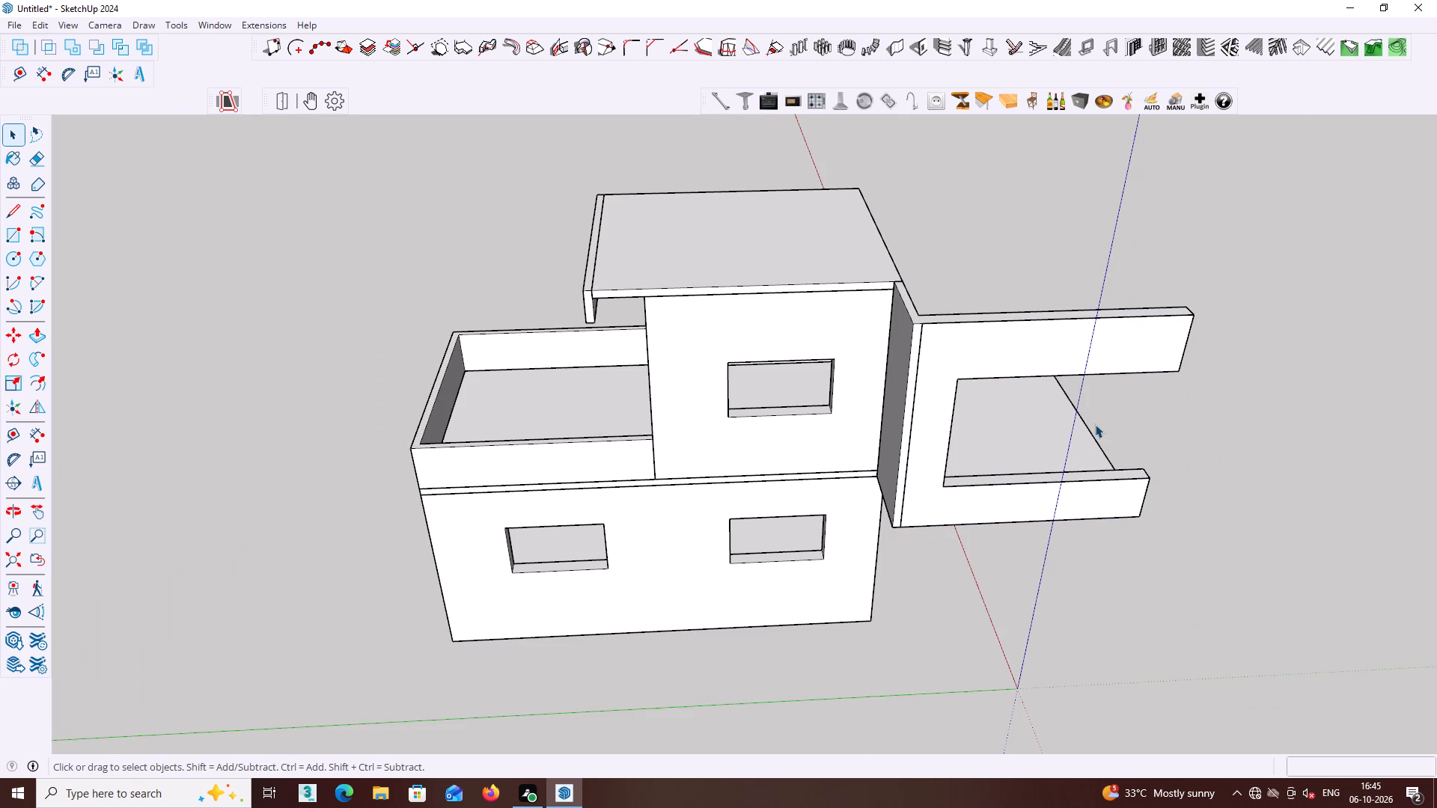
# Draw a rectangle of about 3' 4 5/8" by 9' 11 3/16" over the new wall's balcony side, from the frame's top corner to the slab.
pyautogui.moveTo(1095, 424); pyautogui.dragTo(716, 426, button='middle')
pyautogui.moveTo(790, 405); pyautogui.dragTo(391, 384, button='middle')
pyautogui.moveTo(549, 380); pyautogui.dragTo(557, 354, button='middle')
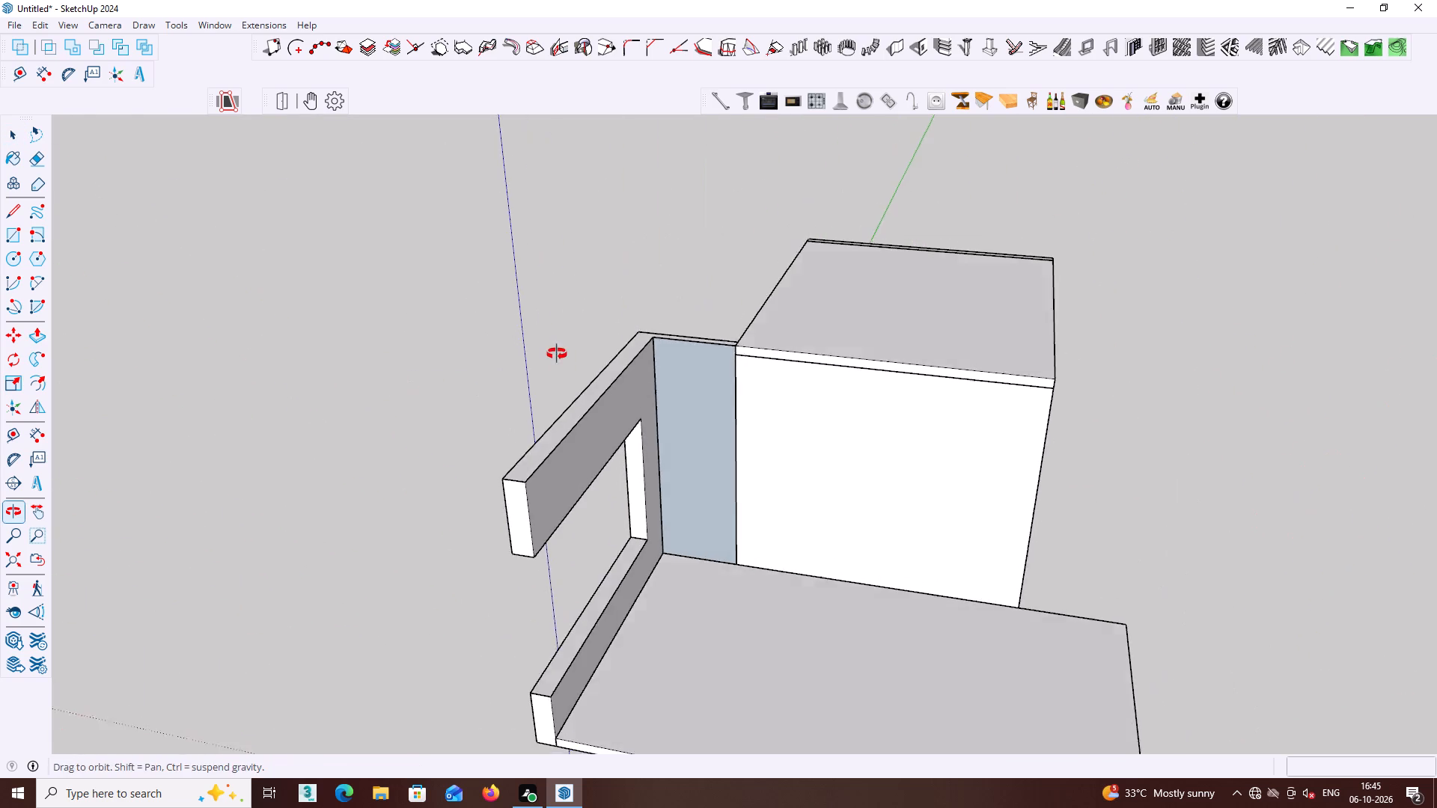
pyautogui.moveTo(557, 354); pyautogui.dragTo(572, 263, button='middle')
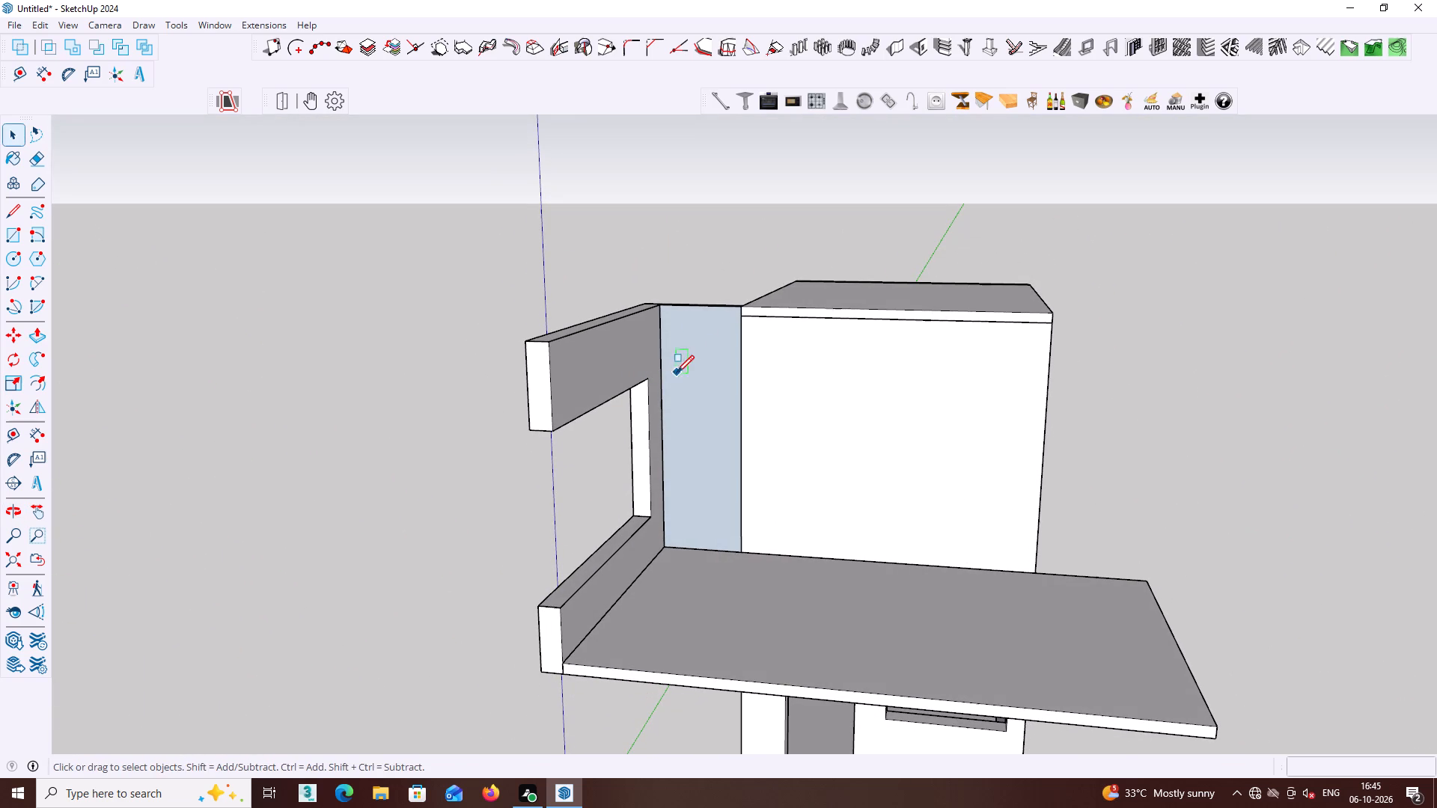
pyautogui.press('r')
pyautogui.click(660, 307)
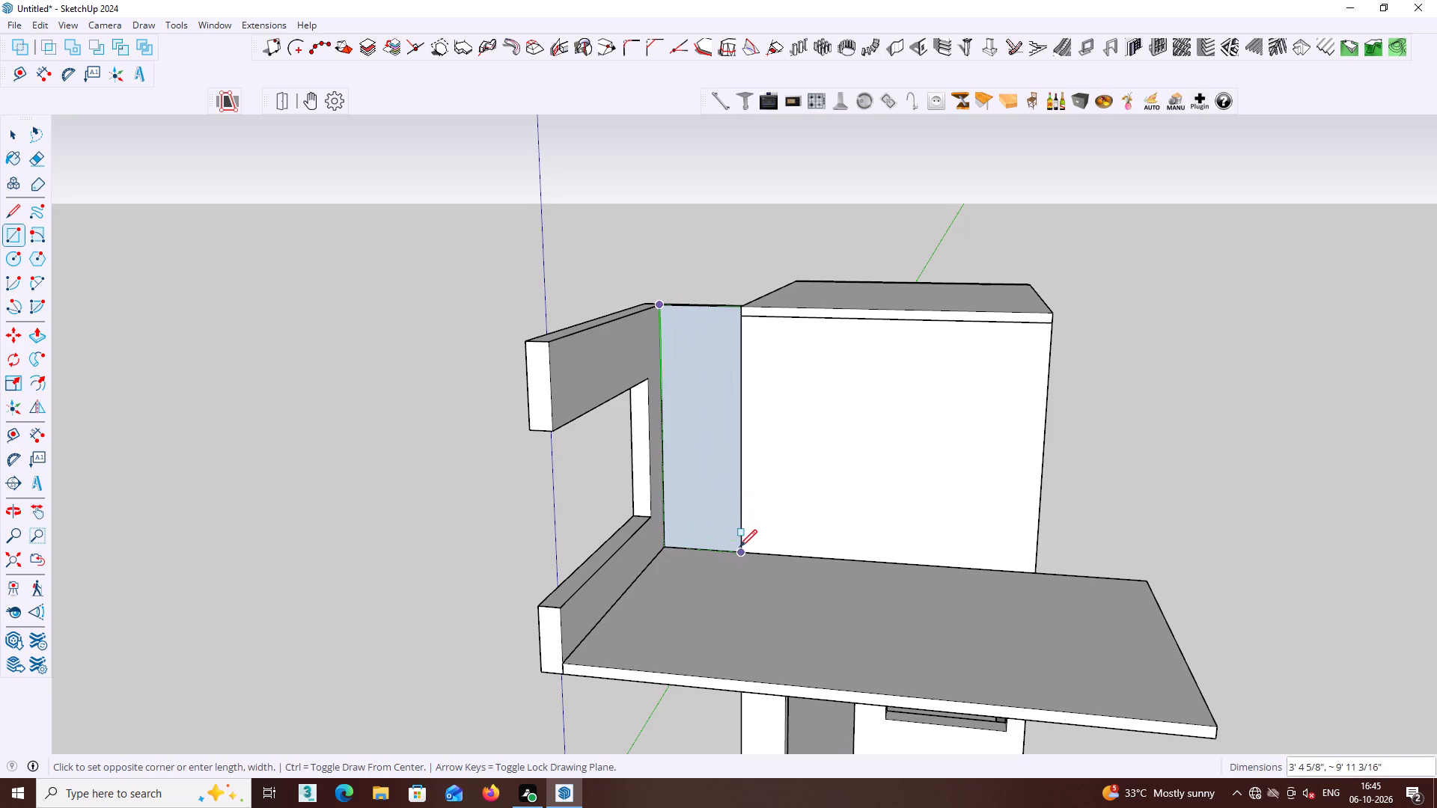
pyautogui.click(740, 554)
pyautogui.press('space')
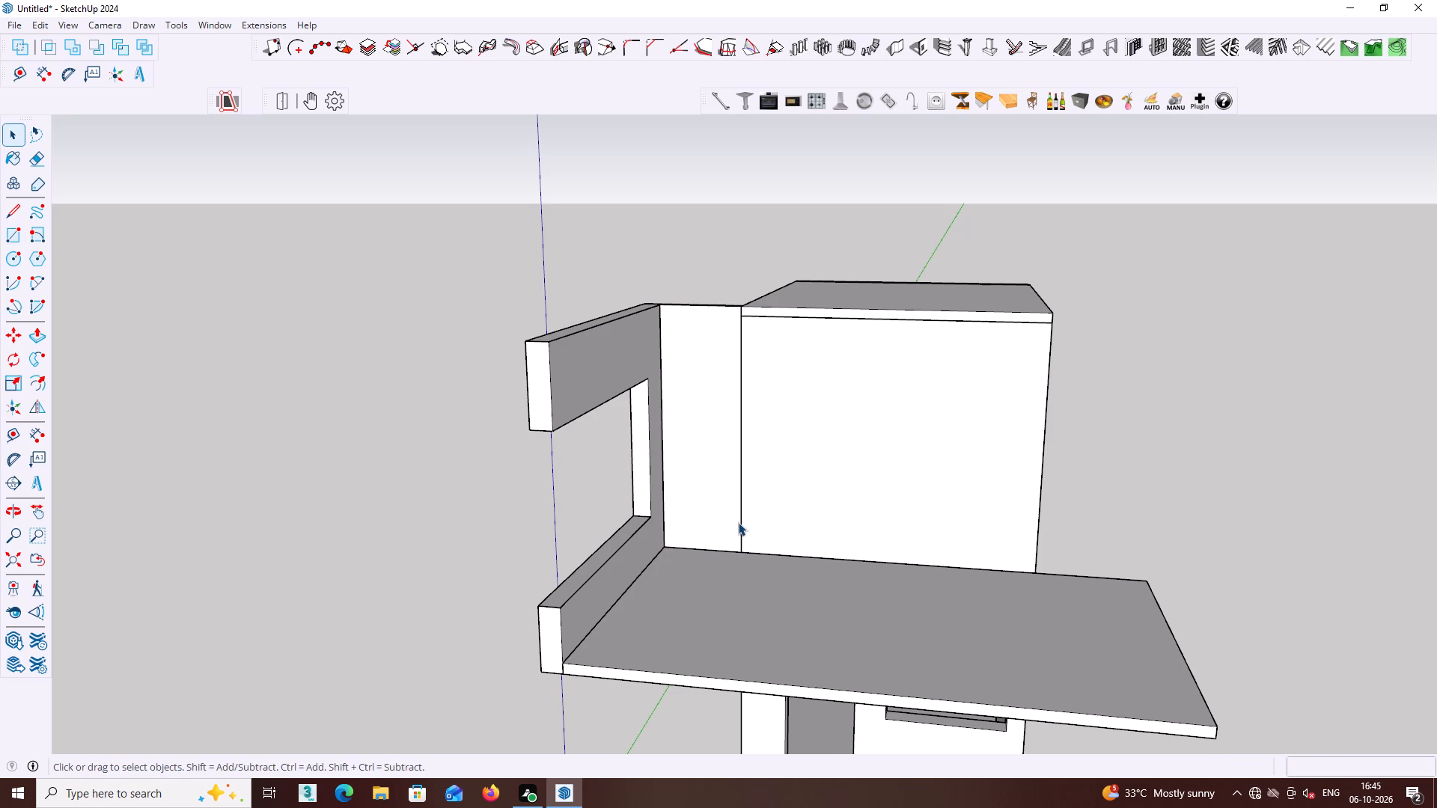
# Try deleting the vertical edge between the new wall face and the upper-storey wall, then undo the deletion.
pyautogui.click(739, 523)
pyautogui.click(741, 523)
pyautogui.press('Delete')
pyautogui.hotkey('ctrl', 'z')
# Select the new wall's faces and connected geometry, then the C-shaped frame, to check which parts belong together.
pyautogui.moveTo(753, 522); pyautogui.dragTo(820, 656, button='middle')
pyautogui.moveTo(814, 477); pyautogui.dragTo(844, 623, button='middle')
pyautogui.scroll(2, 766, 533)
pyautogui.doubleClick(729, 484)
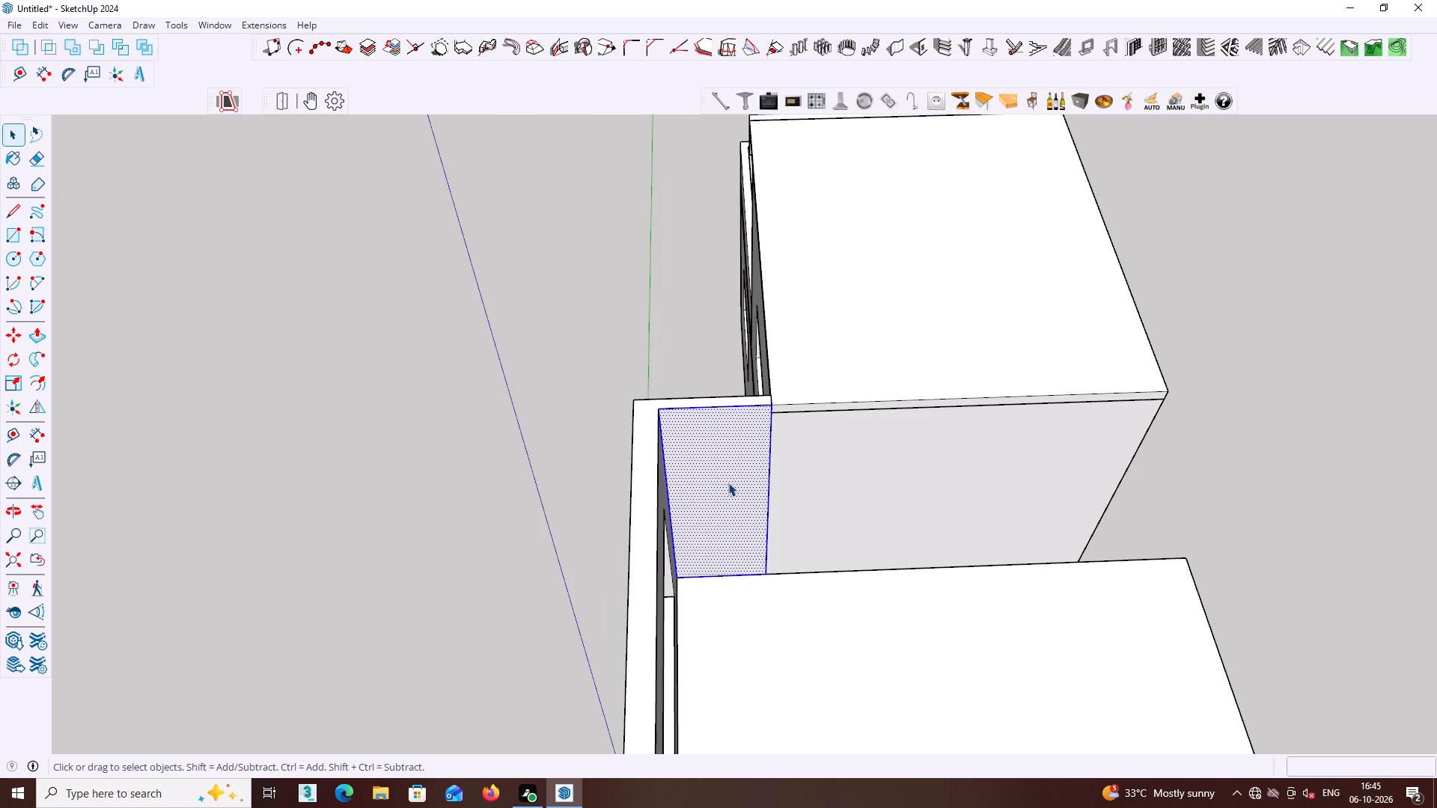
pyautogui.tripleClick(735, 484)
pyautogui.click(735, 484)
pyautogui.moveTo(736, 482); pyautogui.dragTo(603, 326, button='middle')
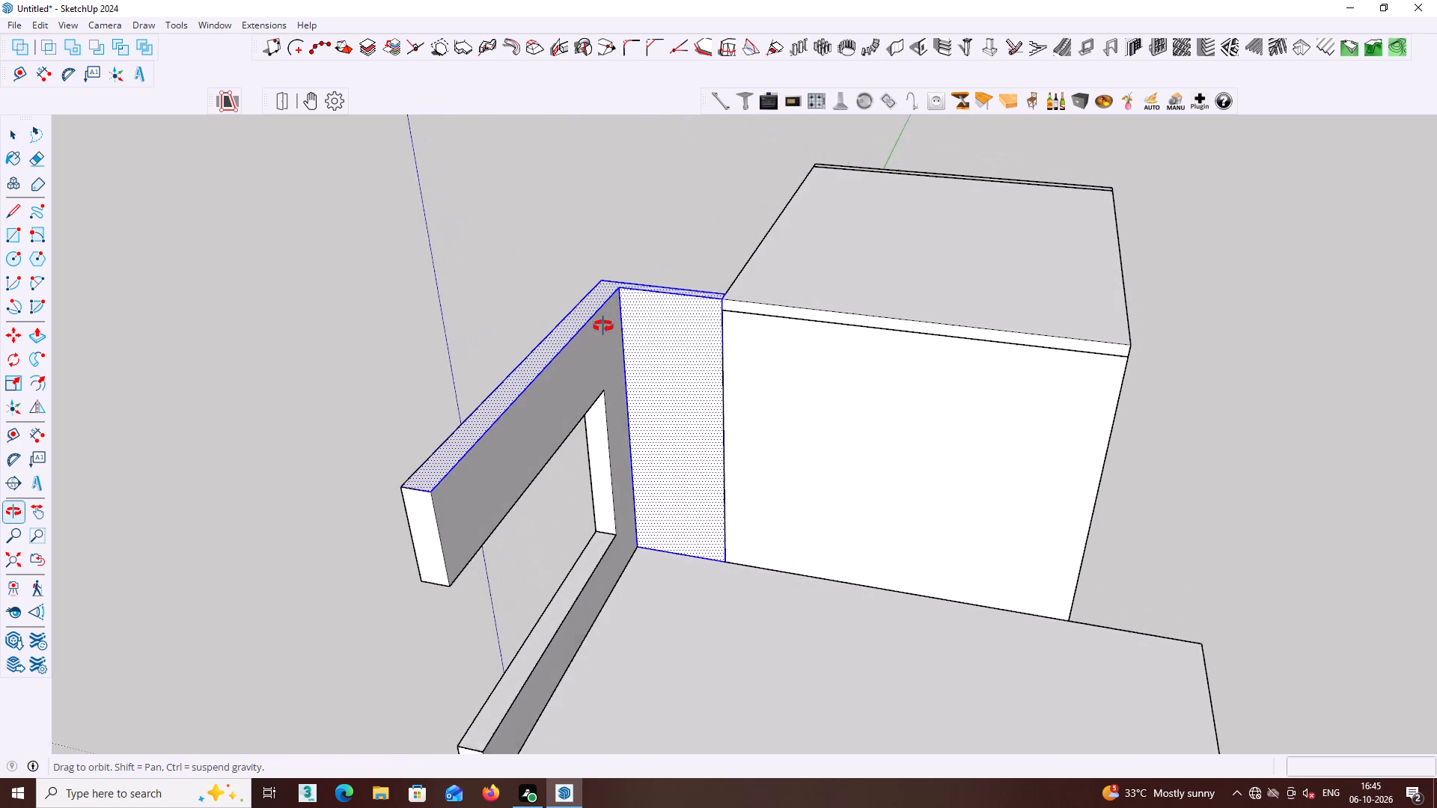
pyautogui.moveTo(603, 326); pyautogui.dragTo(601, 324, button='middle')
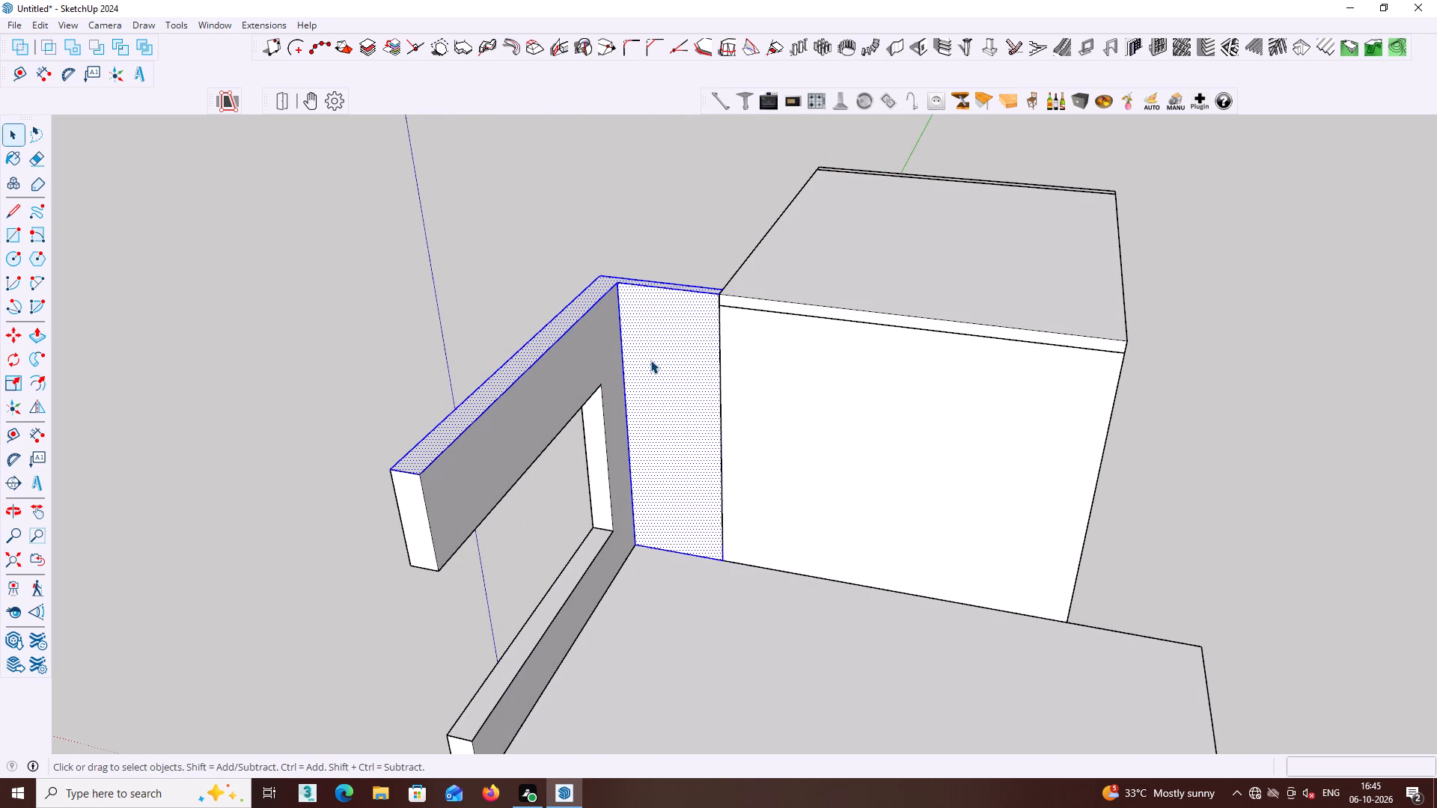
pyautogui.tripleClick(650, 360)
pyautogui.click(650, 360)
pyautogui.click(544, 378)
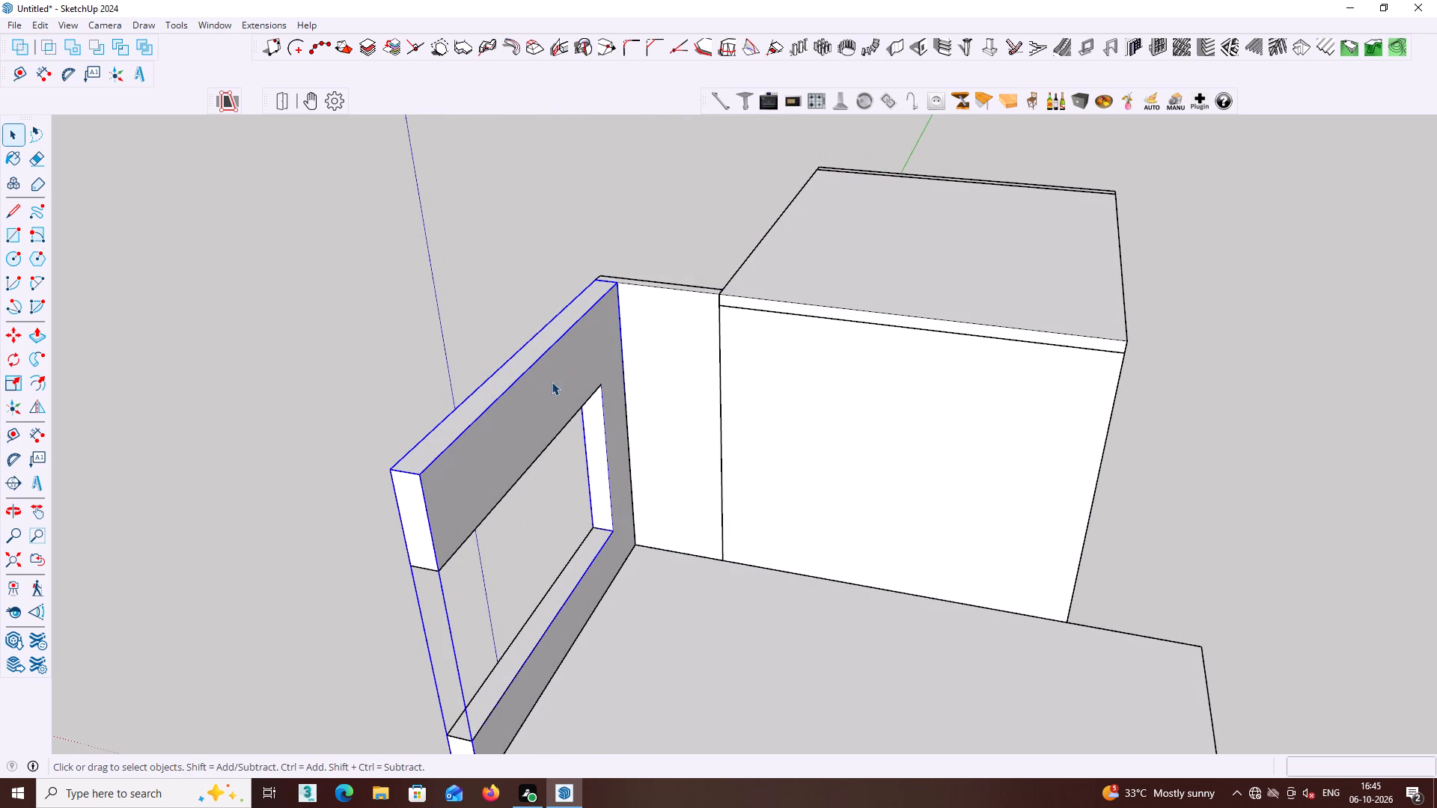
# Open the C-shaped frame's group for editing to inspect it, then exit the group.
pyautogui.scroll(-2, 576, 379)
pyautogui.moveTo(594, 387); pyautogui.dragTo(1436, 373, button='middle')
pyautogui.scroll(5, 818, 360)
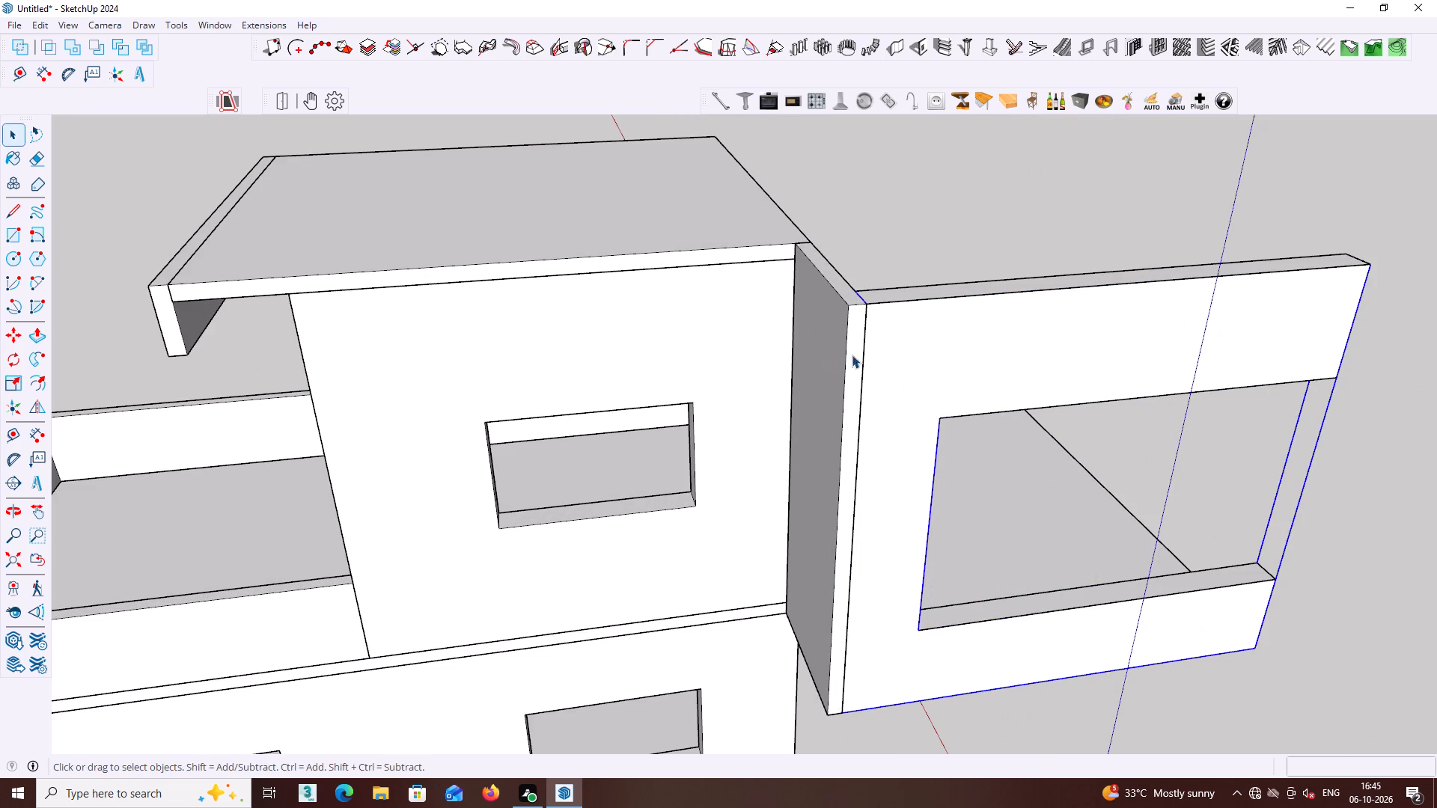
pyautogui.click(931, 346)
pyautogui.doubleClick(930, 347)
pyautogui.scroll(-2, 924, 343)
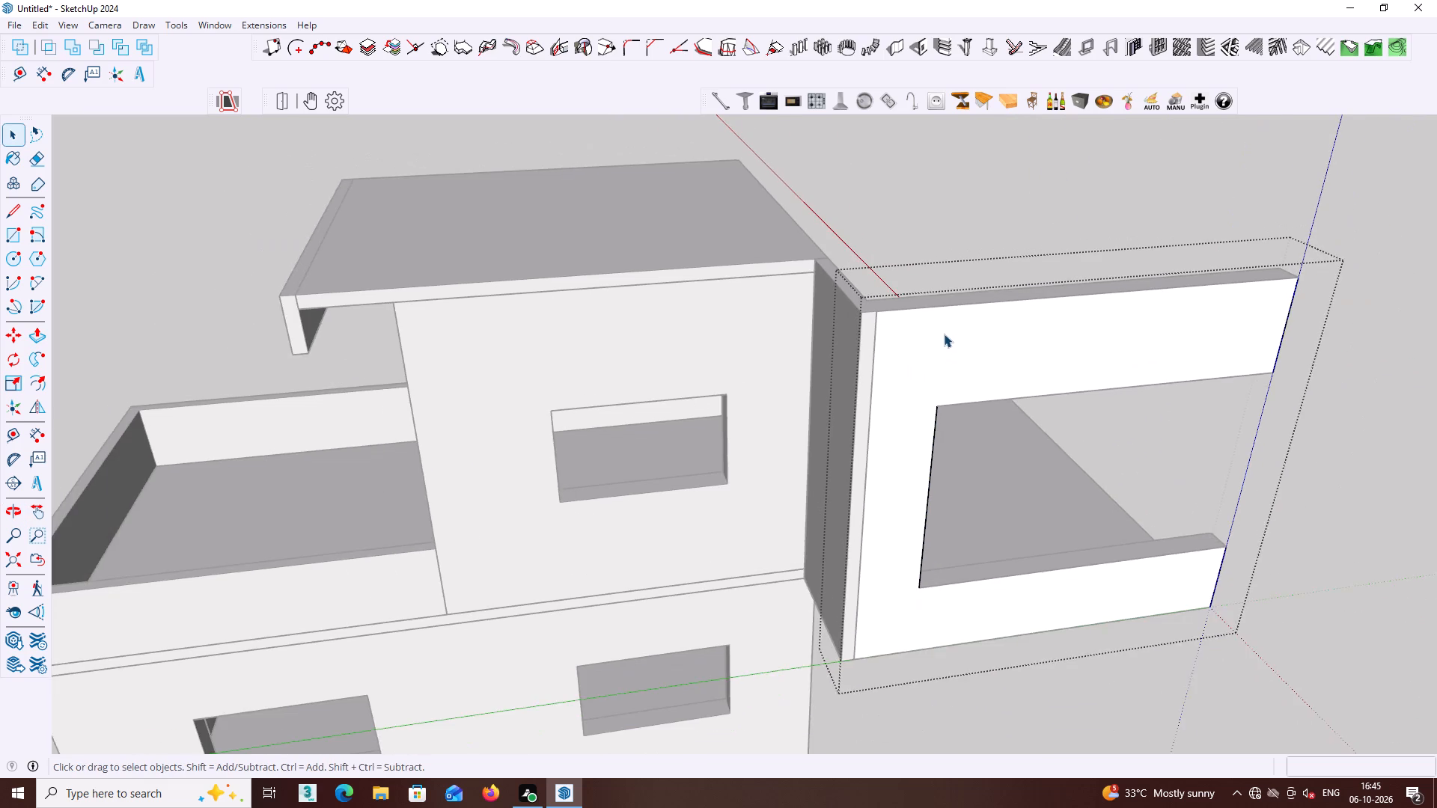
pyautogui.scroll(-2, 944, 334)
pyautogui.click(959, 213)
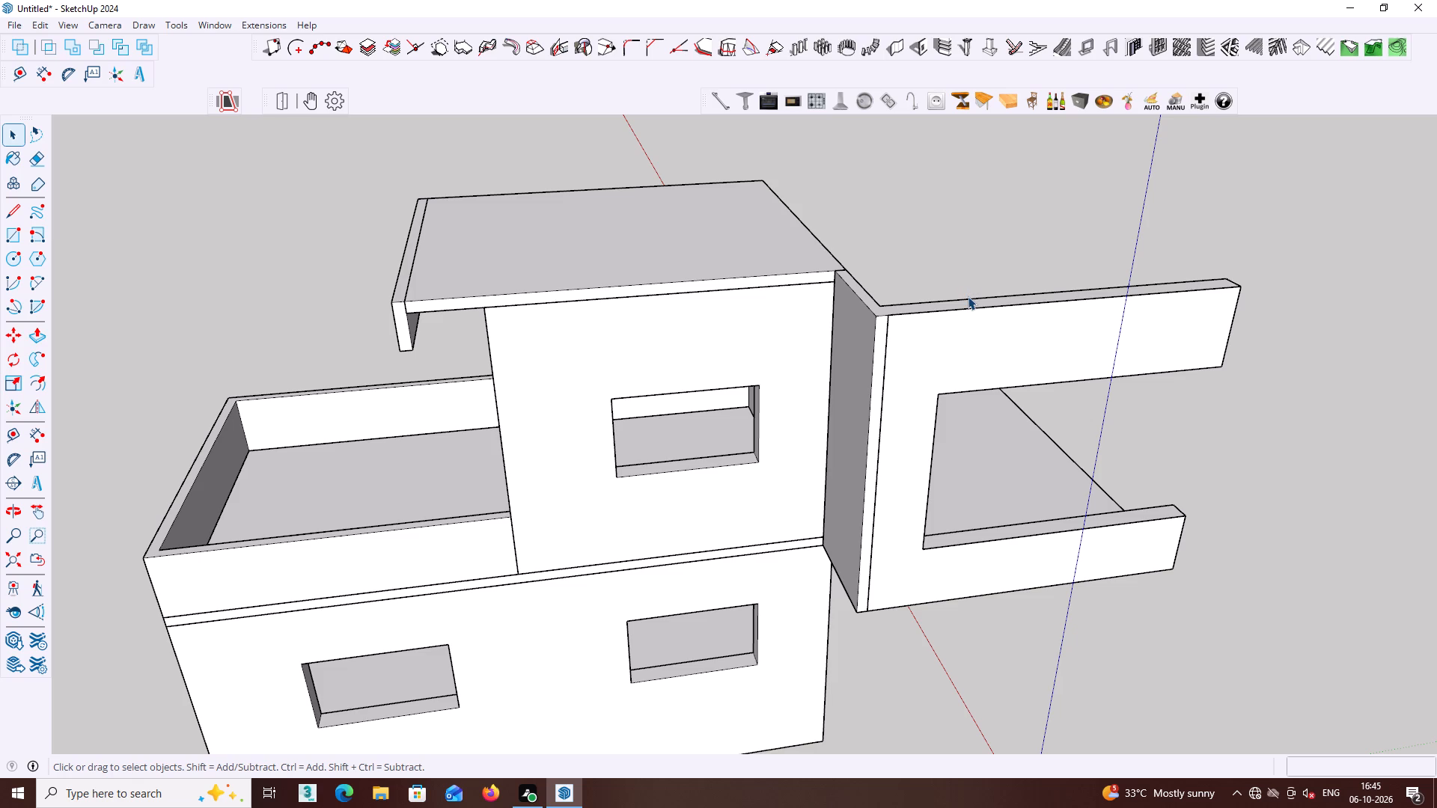
# Examine the new wall, C-shaped frame and balcony slab from the front, above and balcony sides of the house.
pyautogui.scroll(-2, 984, 350)
pyautogui.moveTo(1044, 439); pyautogui.dragTo(829, 509, button='middle')
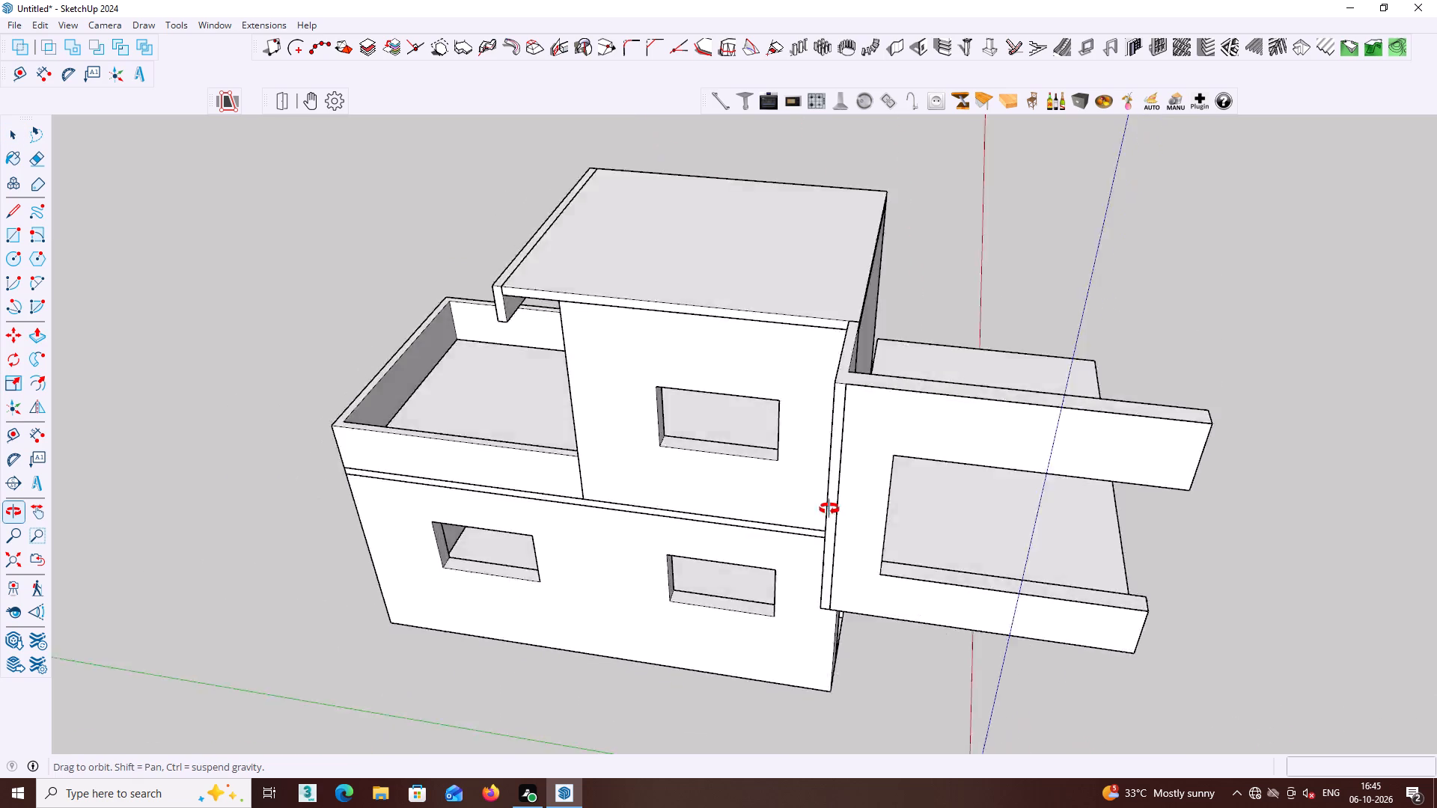
pyautogui.moveTo(829, 509); pyautogui.dragTo(326, 454, button='middle')
pyautogui.middleClick(568, 456)
pyautogui.moveTo(572, 444); pyautogui.dragTo(677, 462, button='middle')
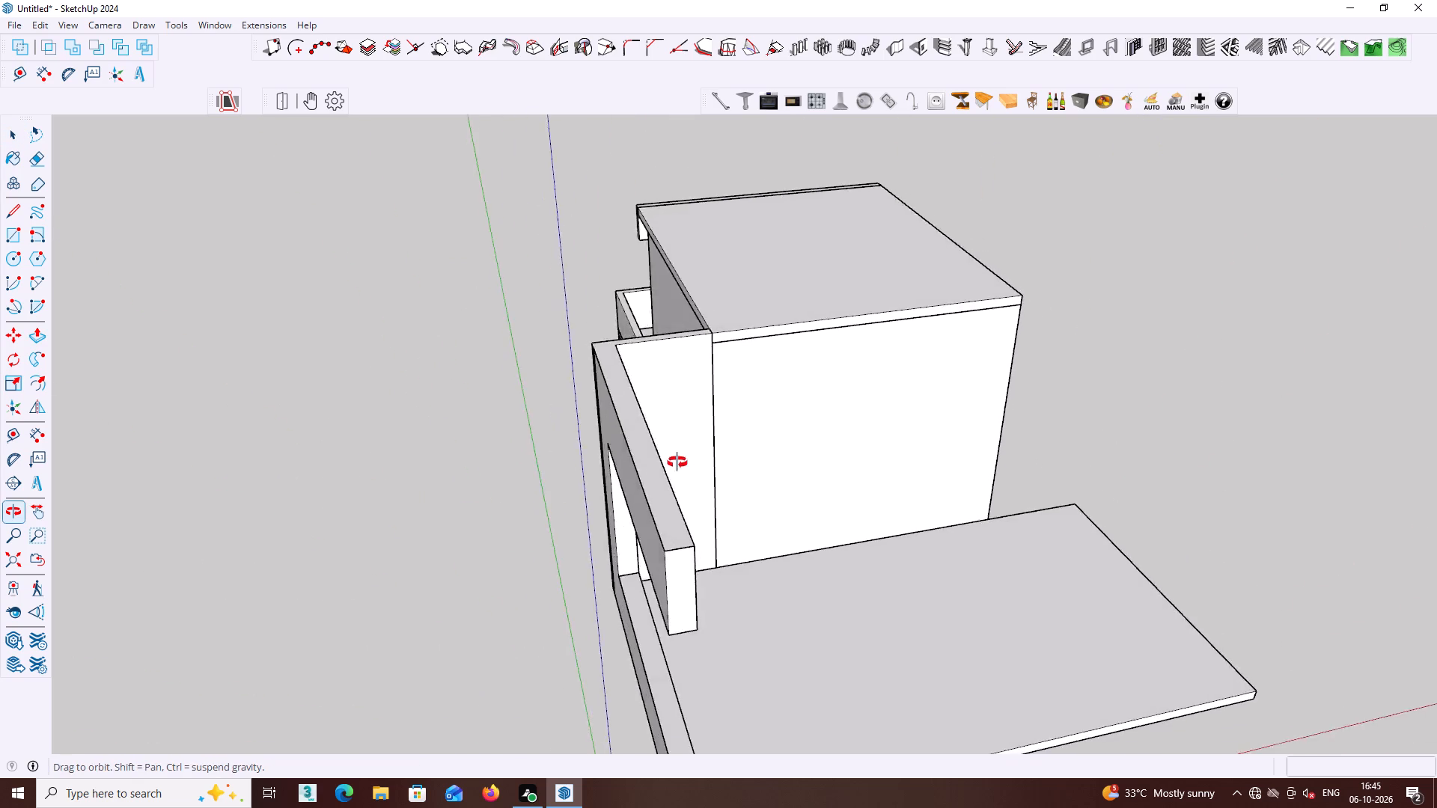
pyautogui.moveTo(677, 462); pyautogui.dragTo(465, 295, button='middle')
pyautogui.scroll(-2, 480, 270)
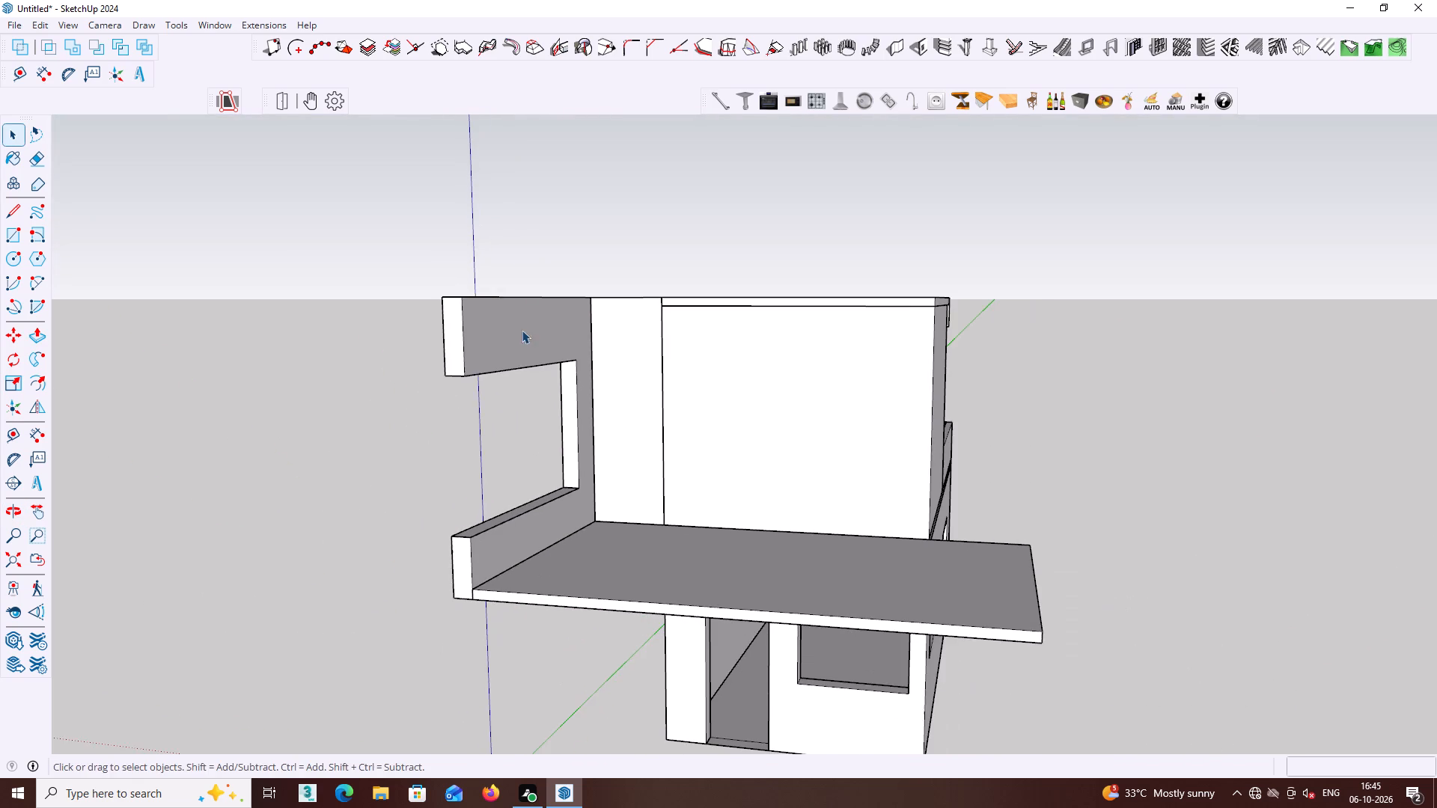
pyautogui.moveTo(578, 394); pyautogui.dragTo(805, 483, button='middle')
pyautogui.moveTo(561, 319); pyautogui.dragTo(832, 505, button='middle')
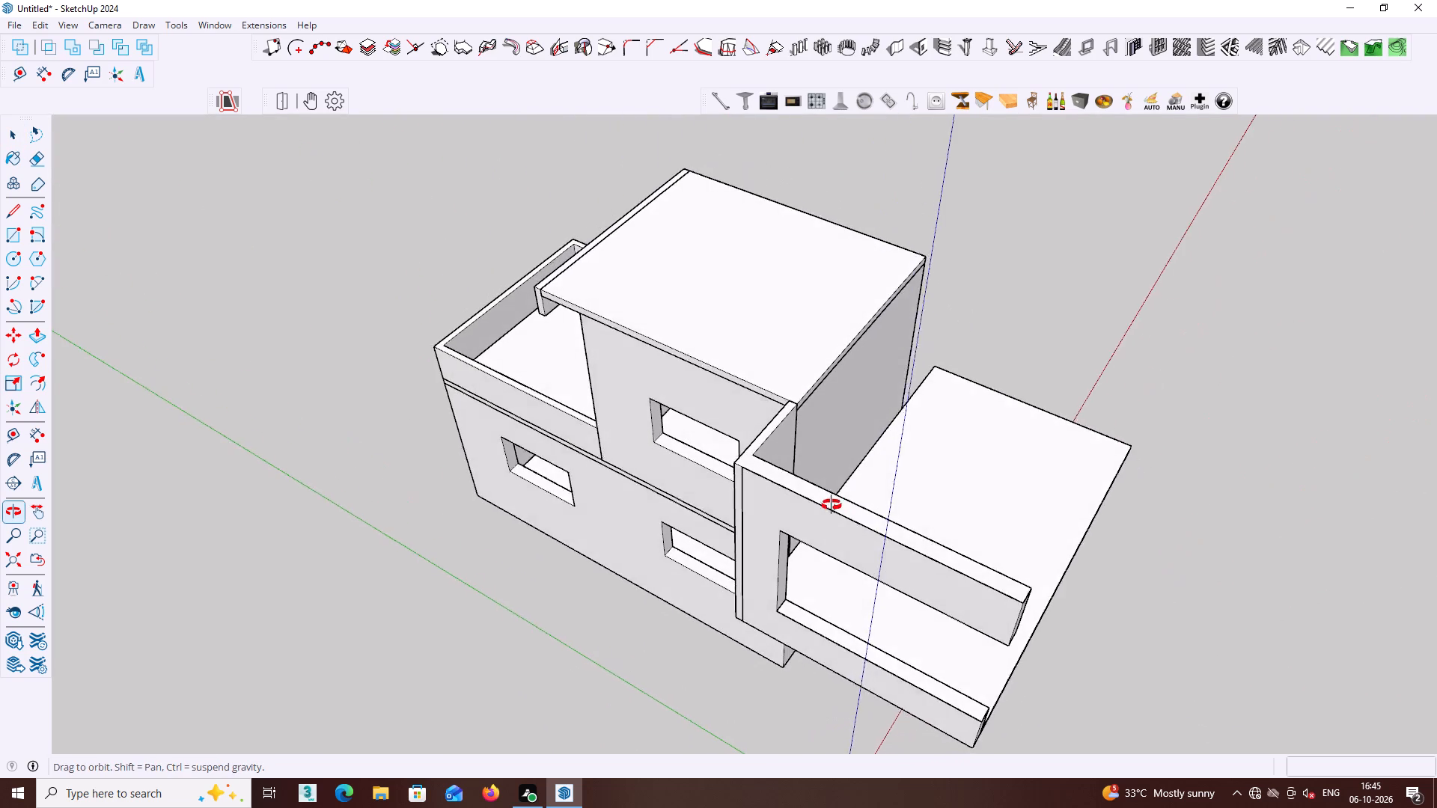
pyautogui.moveTo(832, 505); pyautogui.dragTo(824, 498, button='middle')
pyautogui.scroll(5, 749, 485)
pyautogui.moveTo(749, 439); pyautogui.dragTo(441, 406, button='middle')
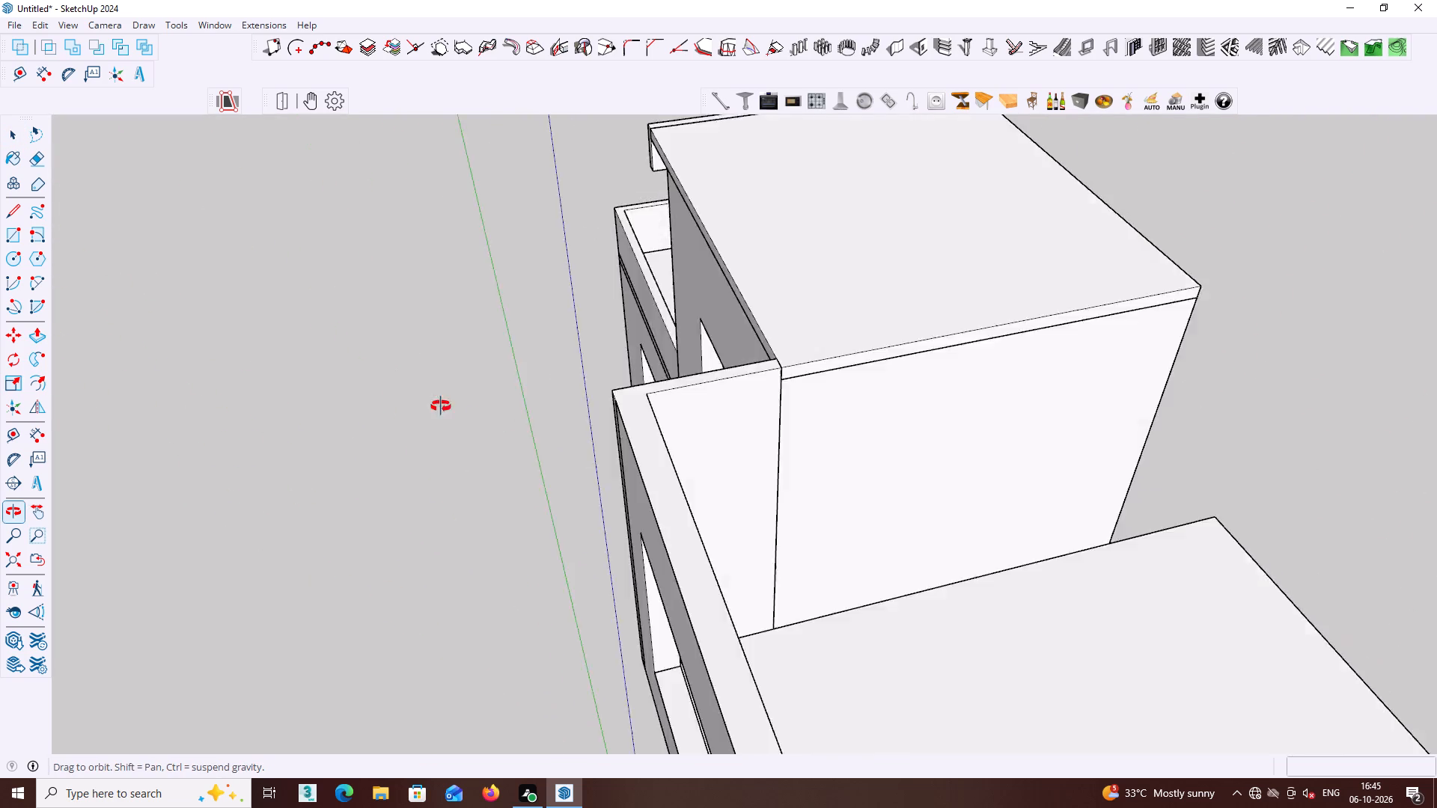
pyautogui.moveTo(441, 406); pyautogui.dragTo(307, 381, button='middle')
pyautogui.scroll(-7, 433, 383)
pyautogui.scroll(-2, 524, 452)
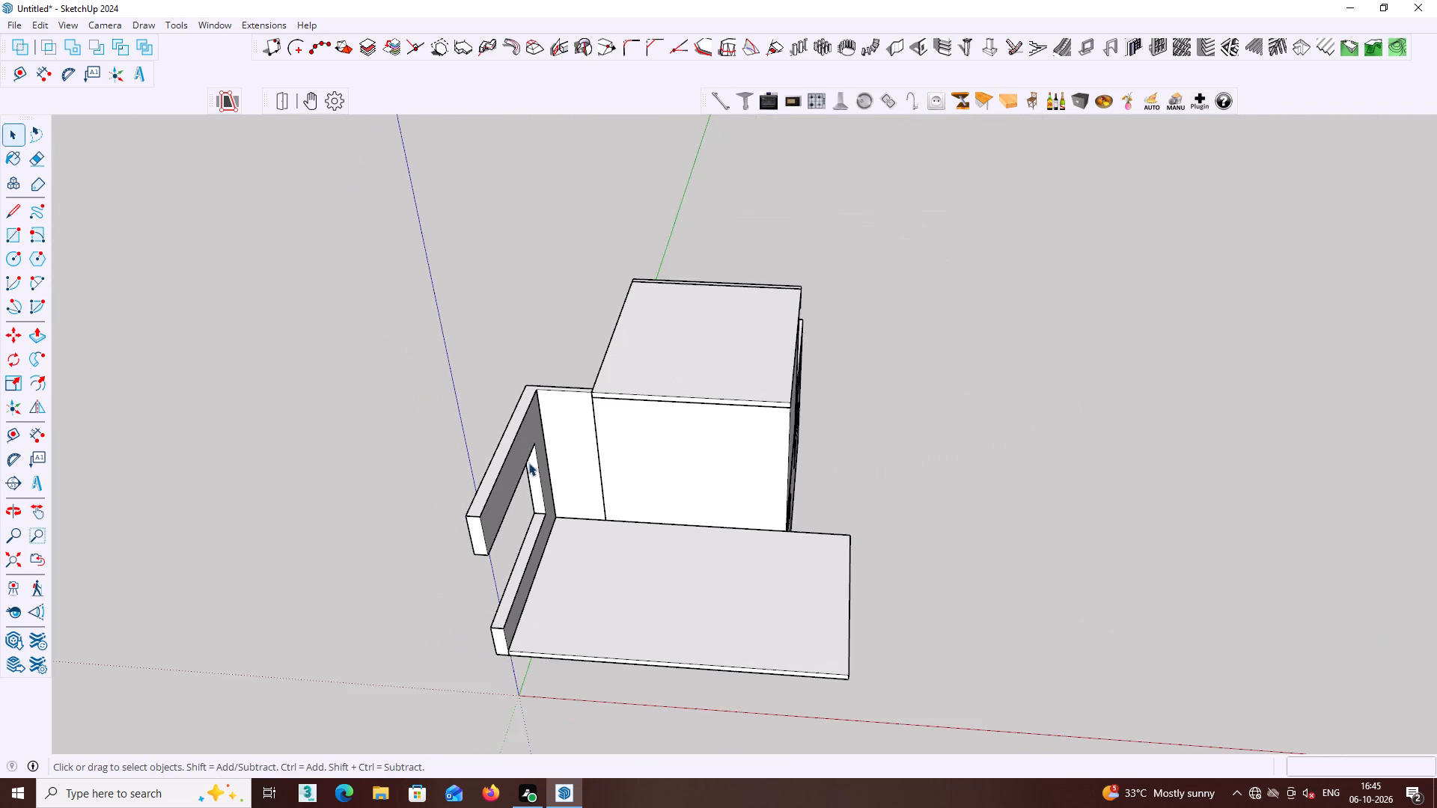
pyautogui.scroll(-2, 528, 462)
pyautogui.moveTo(654, 463); pyautogui.dragTo(675, 456, button='middle')
pyautogui.moveTo(572, 480); pyautogui.dragTo(616, 213, button='middle')
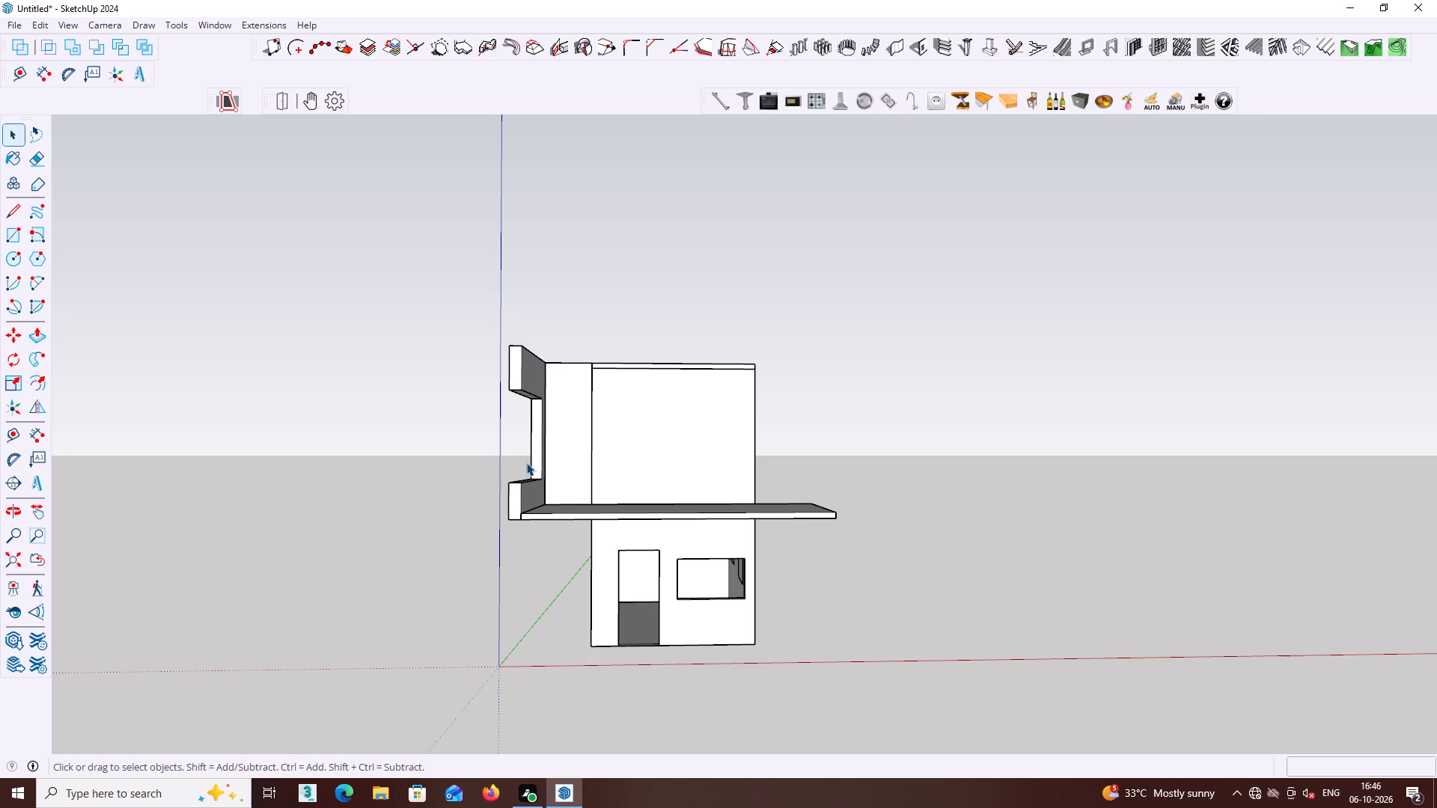
# Examine the C-shaped frame, the new wall and the balcony slab from the window side and the balcony side of the house.
pyautogui.moveTo(287, 454); pyautogui.dragTo(674, 588, button='middle')
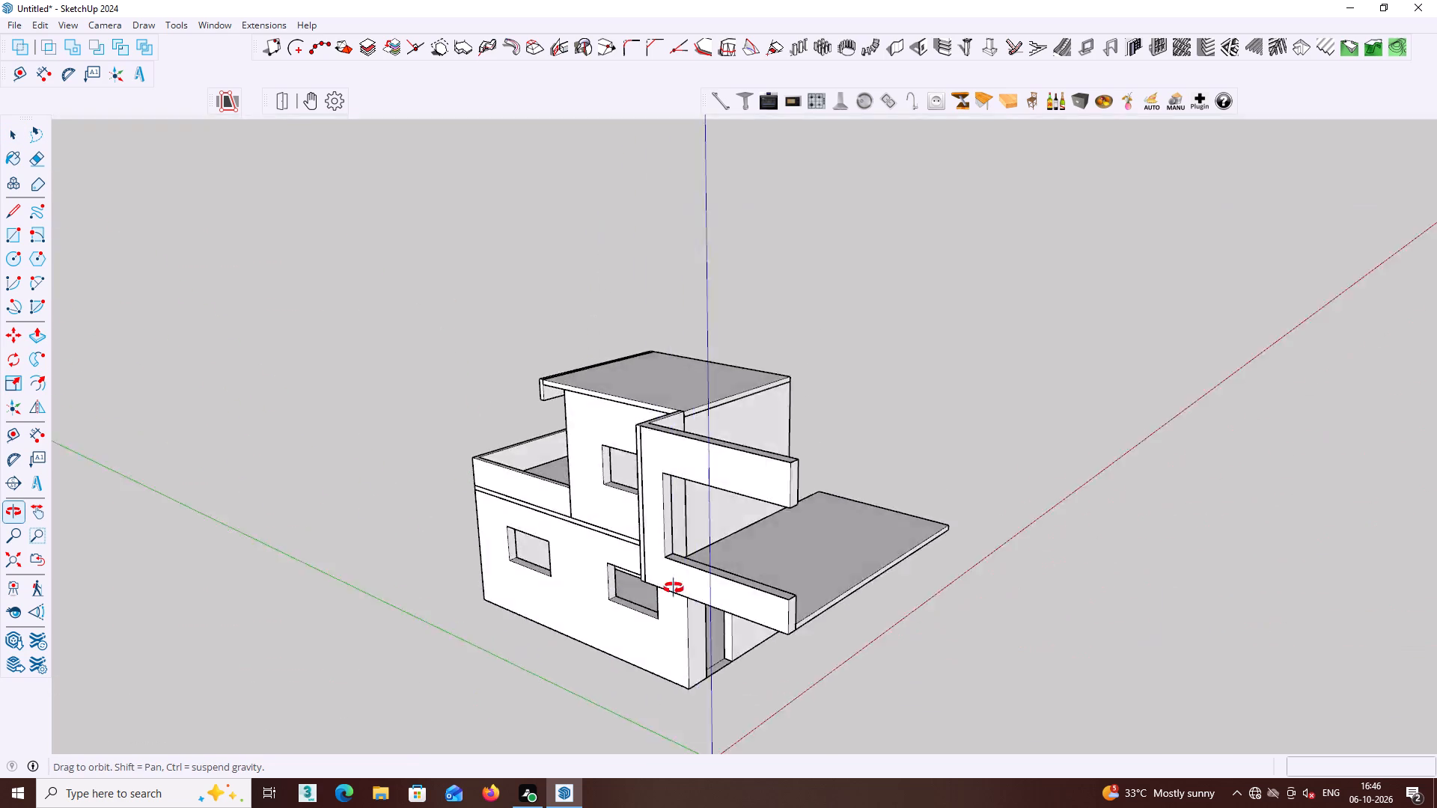
pyautogui.moveTo(674, 588); pyautogui.dragTo(784, 607, button='middle')
pyautogui.scroll(4, 675, 411)
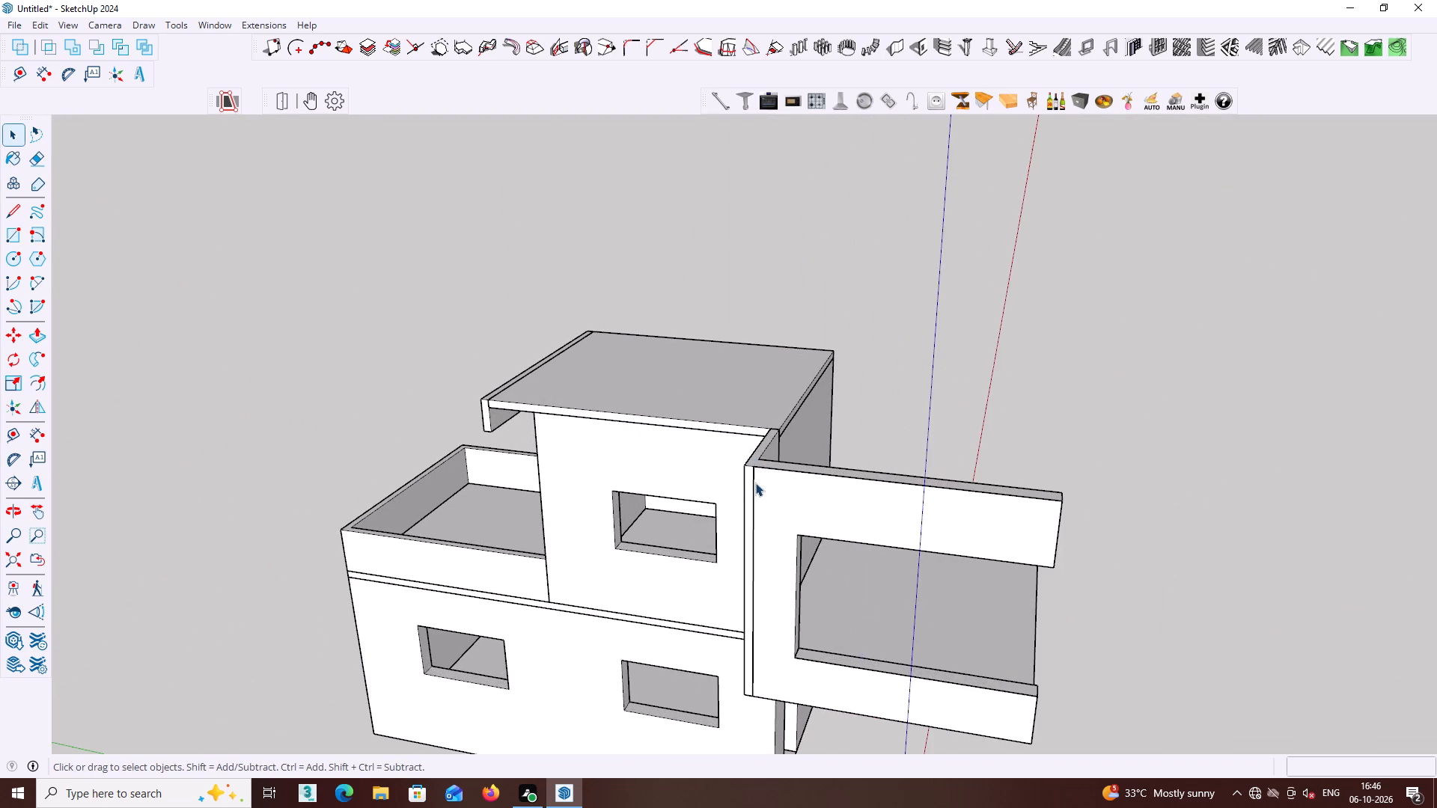
pyautogui.scroll(4, 755, 483)
pyautogui.middleClick(724, 478)
pyautogui.moveTo(714, 477); pyautogui.dragTo(400, 444, button='middle')
pyautogui.moveTo(350, 436); pyautogui.dragTo(242, 419, button='middle')
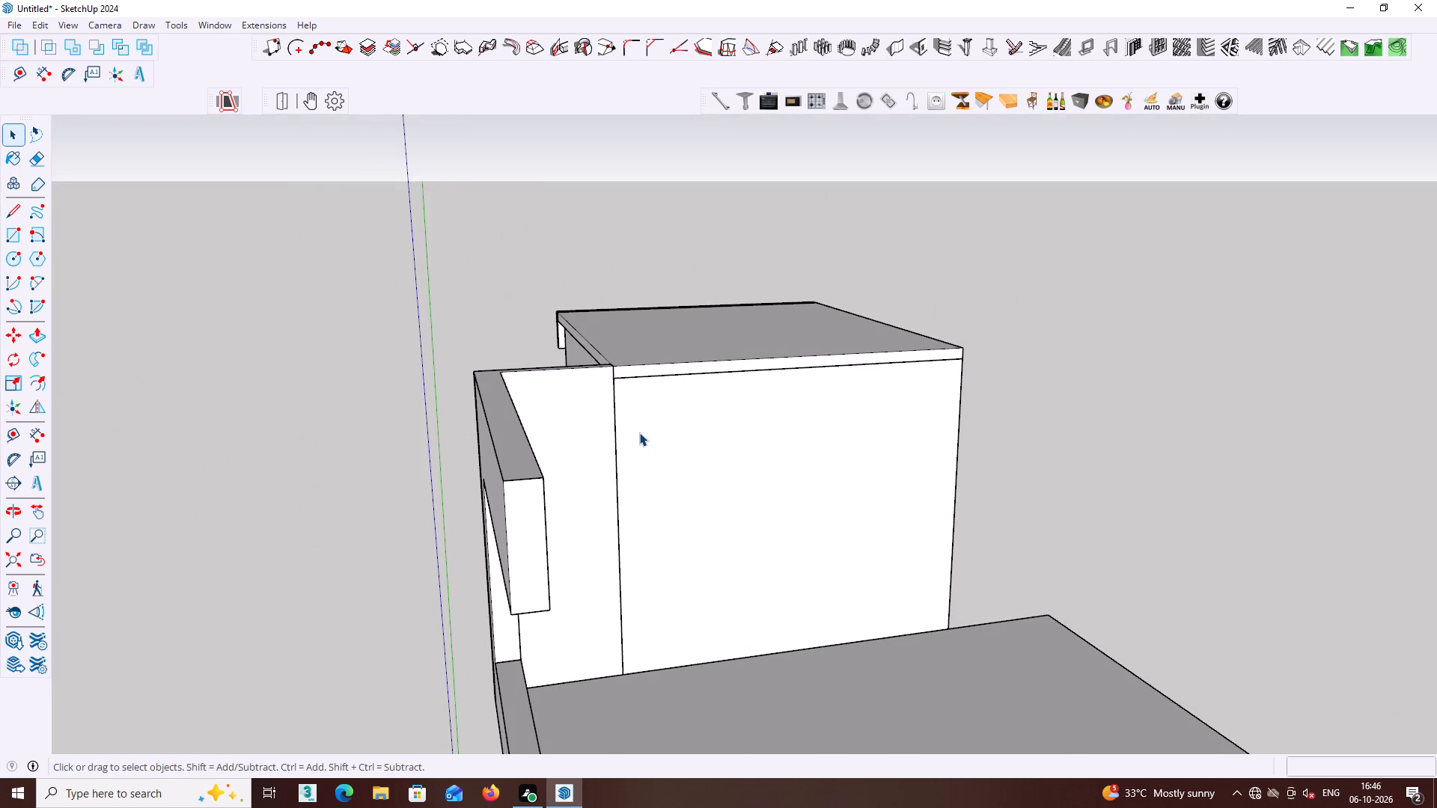
pyautogui.scroll(-6, 631, 437)
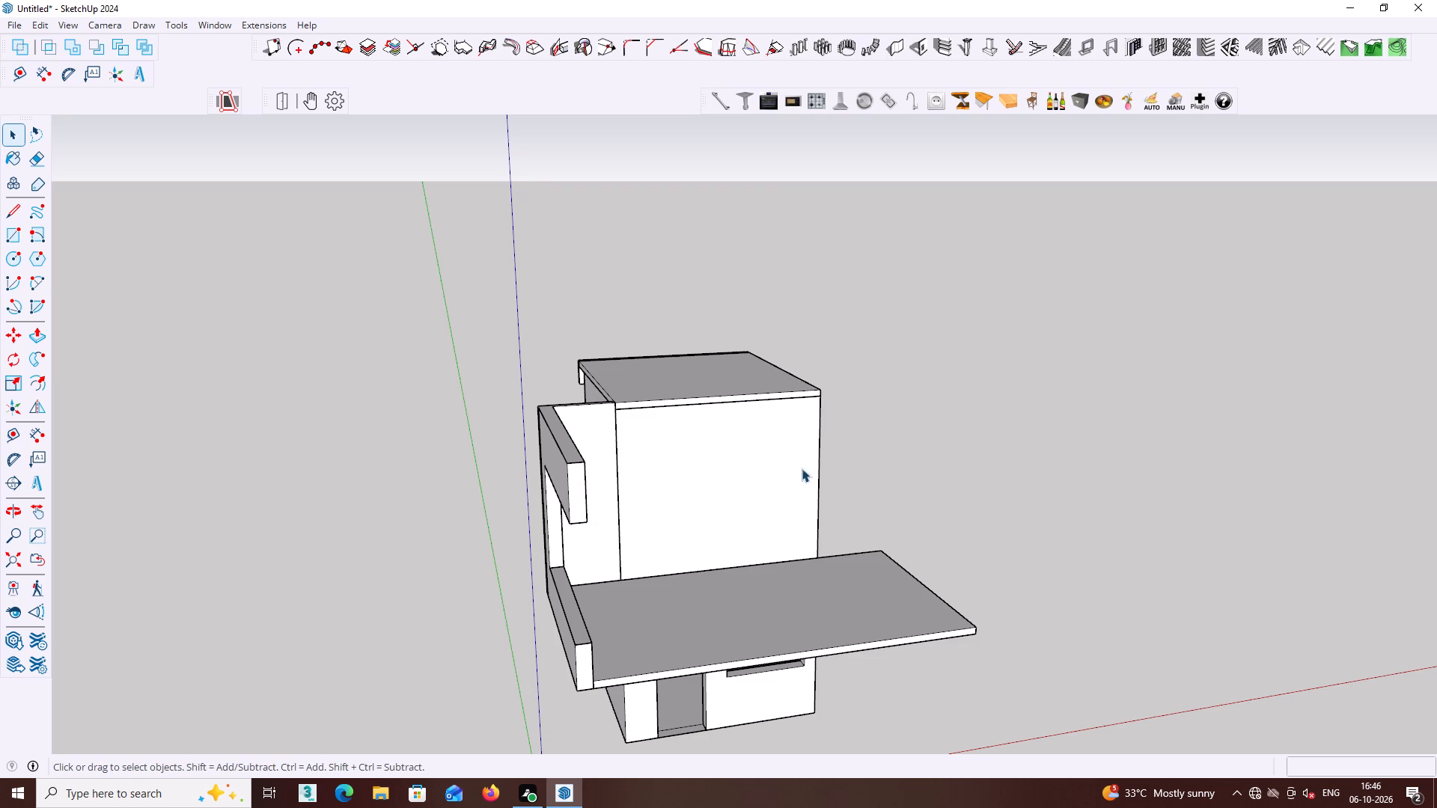
pyautogui.moveTo(397, 525); pyautogui.dragTo(599, 469, button='middle')
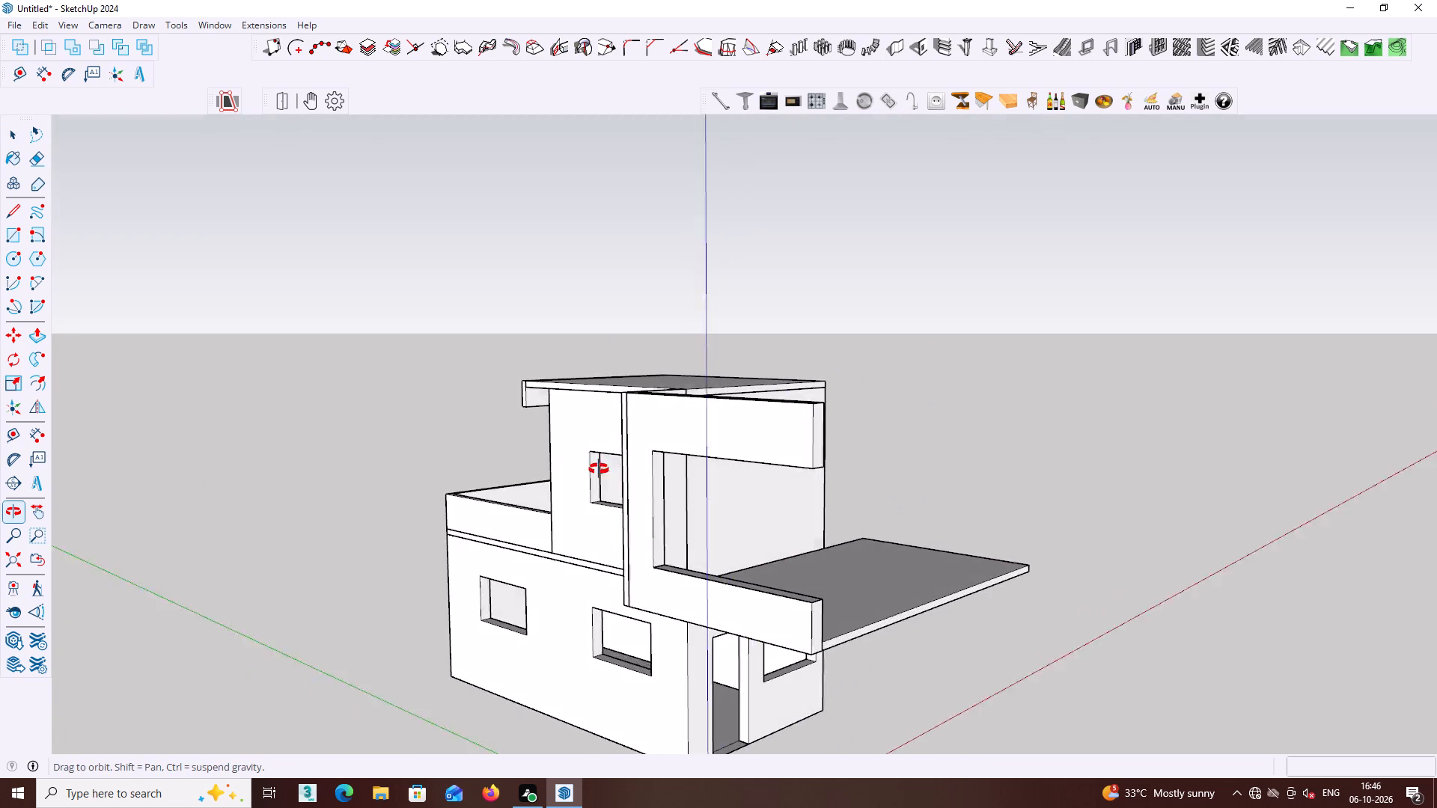
pyautogui.moveTo(599, 469); pyautogui.dragTo(857, 489, button='middle')
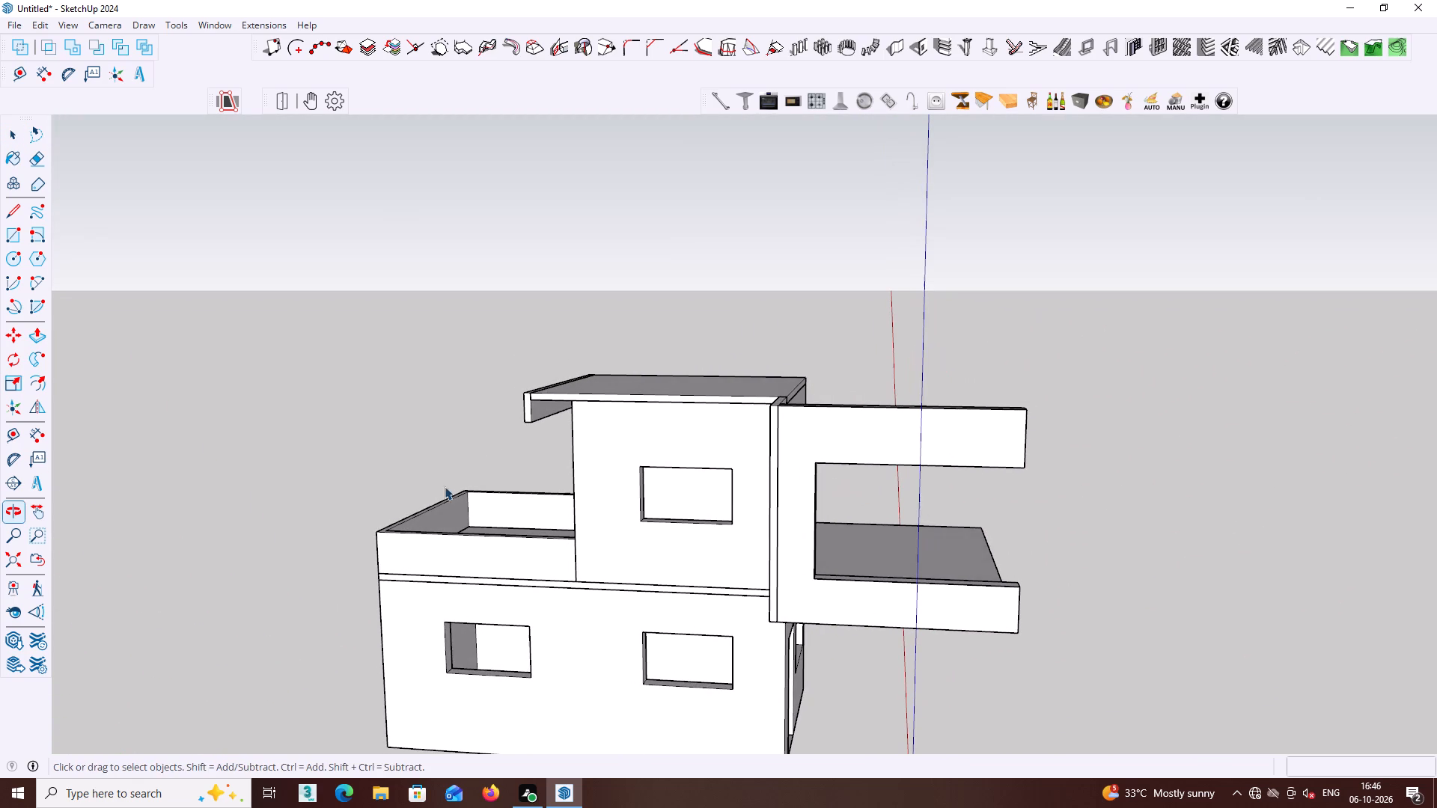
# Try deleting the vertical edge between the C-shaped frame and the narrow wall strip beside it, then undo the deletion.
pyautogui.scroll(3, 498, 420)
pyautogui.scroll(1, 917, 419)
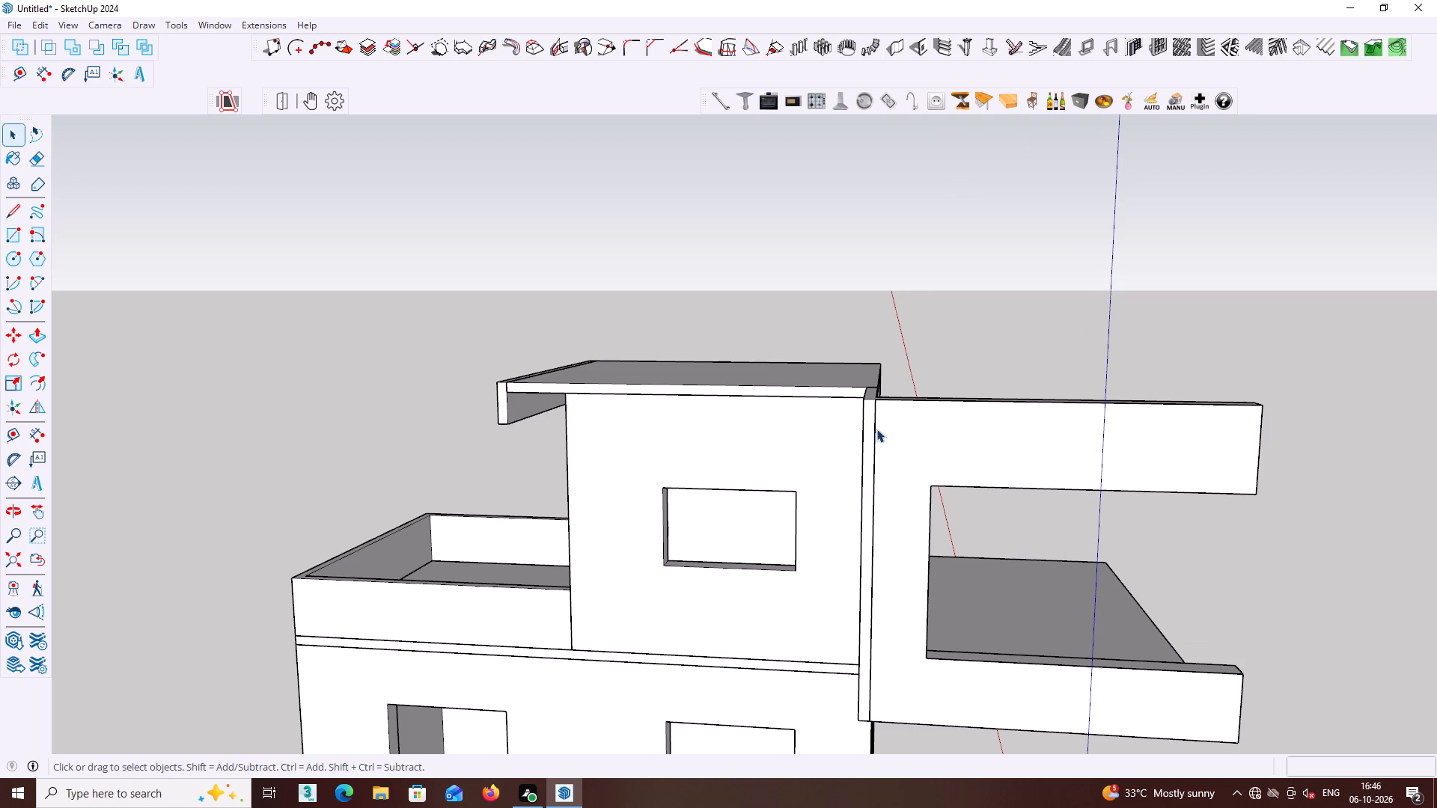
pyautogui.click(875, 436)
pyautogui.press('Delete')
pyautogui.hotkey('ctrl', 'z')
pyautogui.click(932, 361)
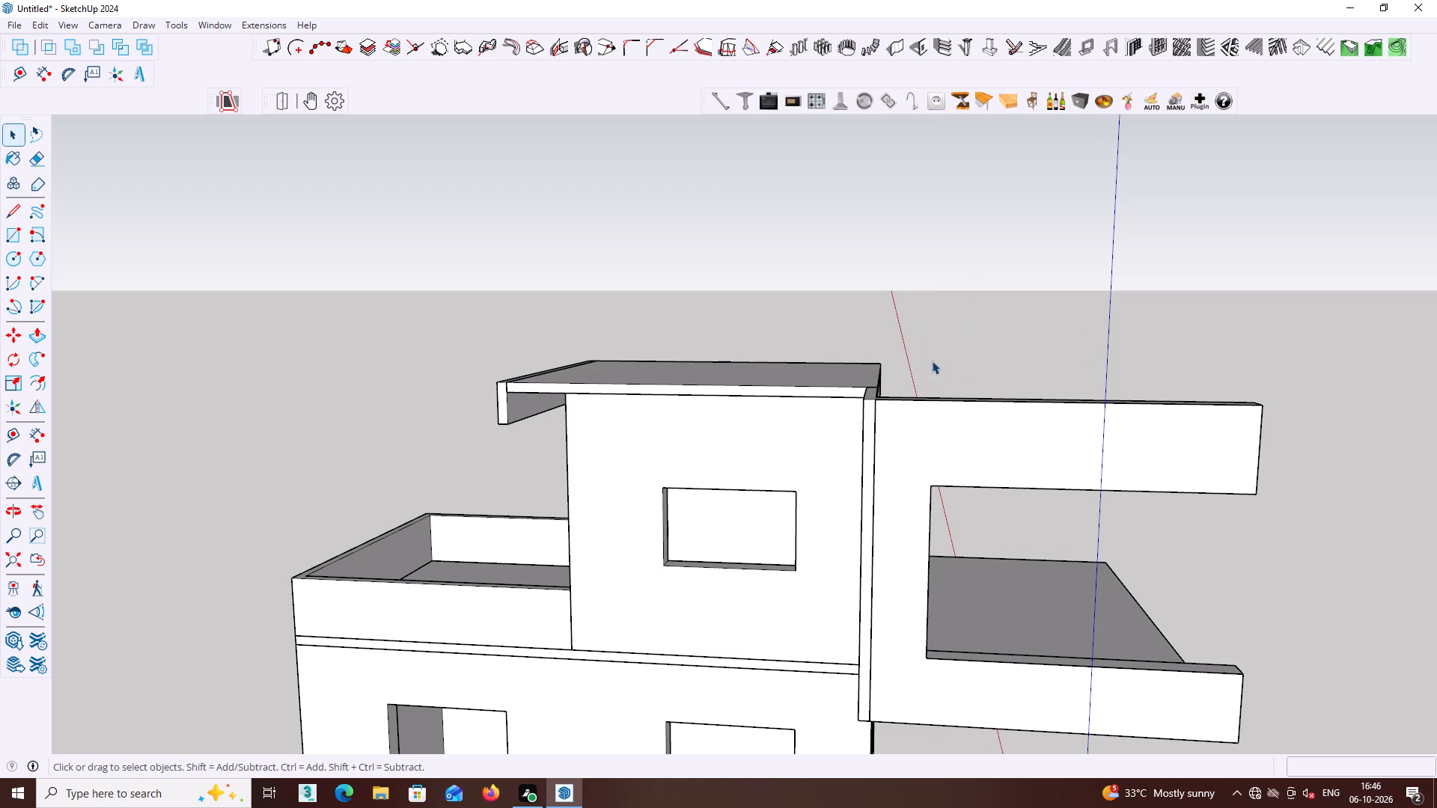
# Examine the seam between the new wall and the upper-storey wall from the balcony side and above.
pyautogui.scroll(-2, 473, 415)
pyautogui.moveTo(585, 484); pyautogui.dragTo(457, 489, button='middle')
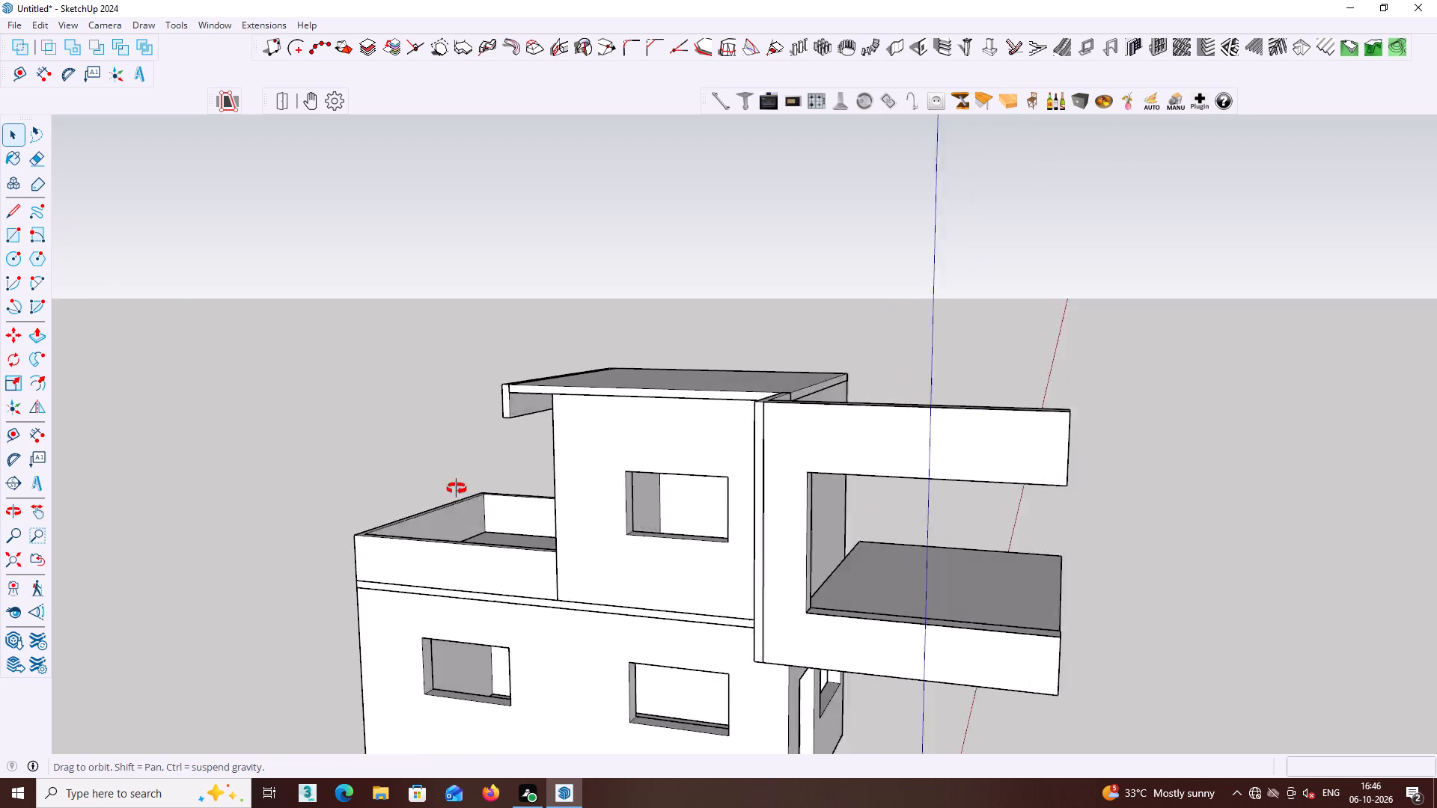
pyautogui.moveTo(457, 489); pyautogui.dragTo(184, 509, button='middle')
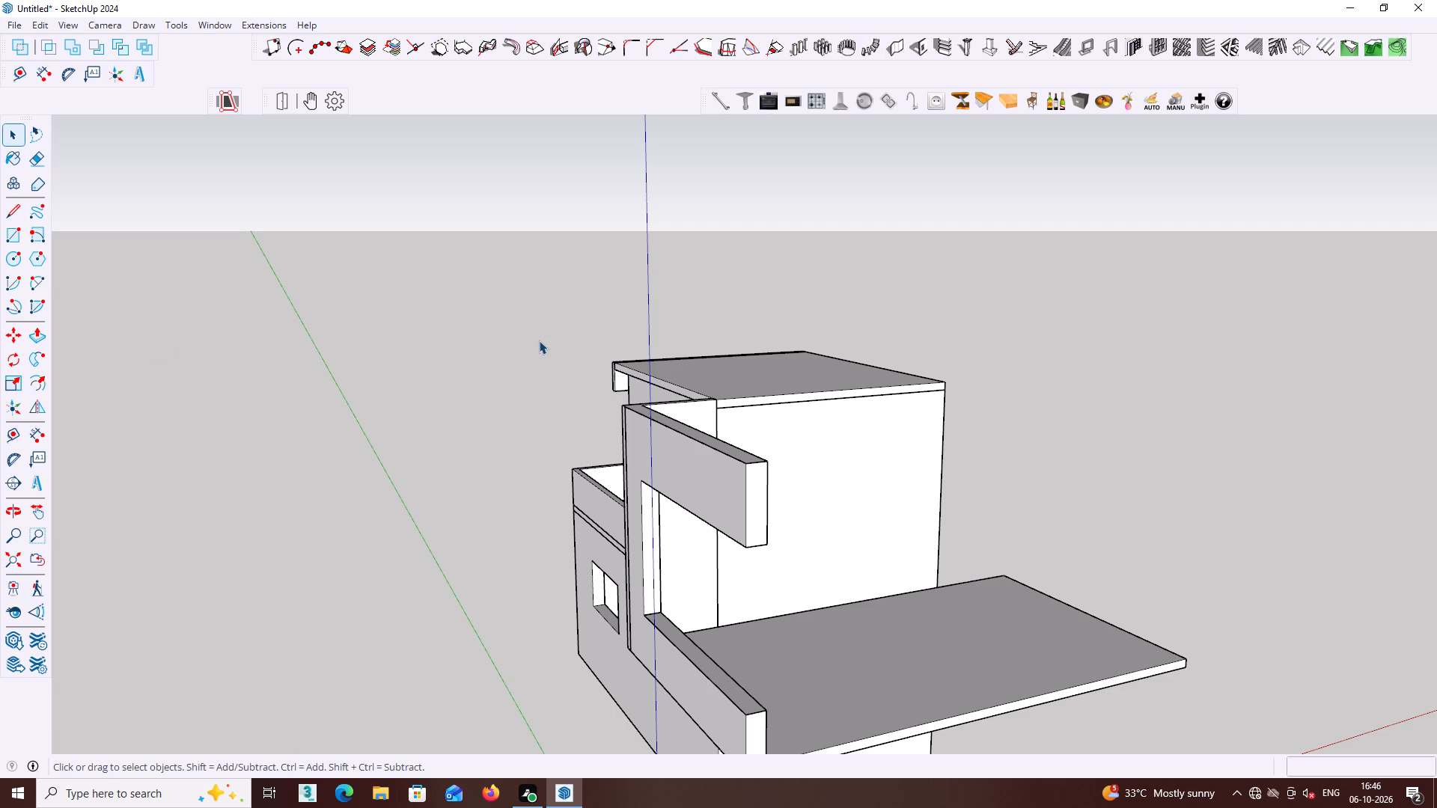
pyautogui.keyDown('shift'); pyautogui.moveTo(564, 379); pyautogui.dragTo(368, 303, button='middle'); pyautogui.keyUp('shift')
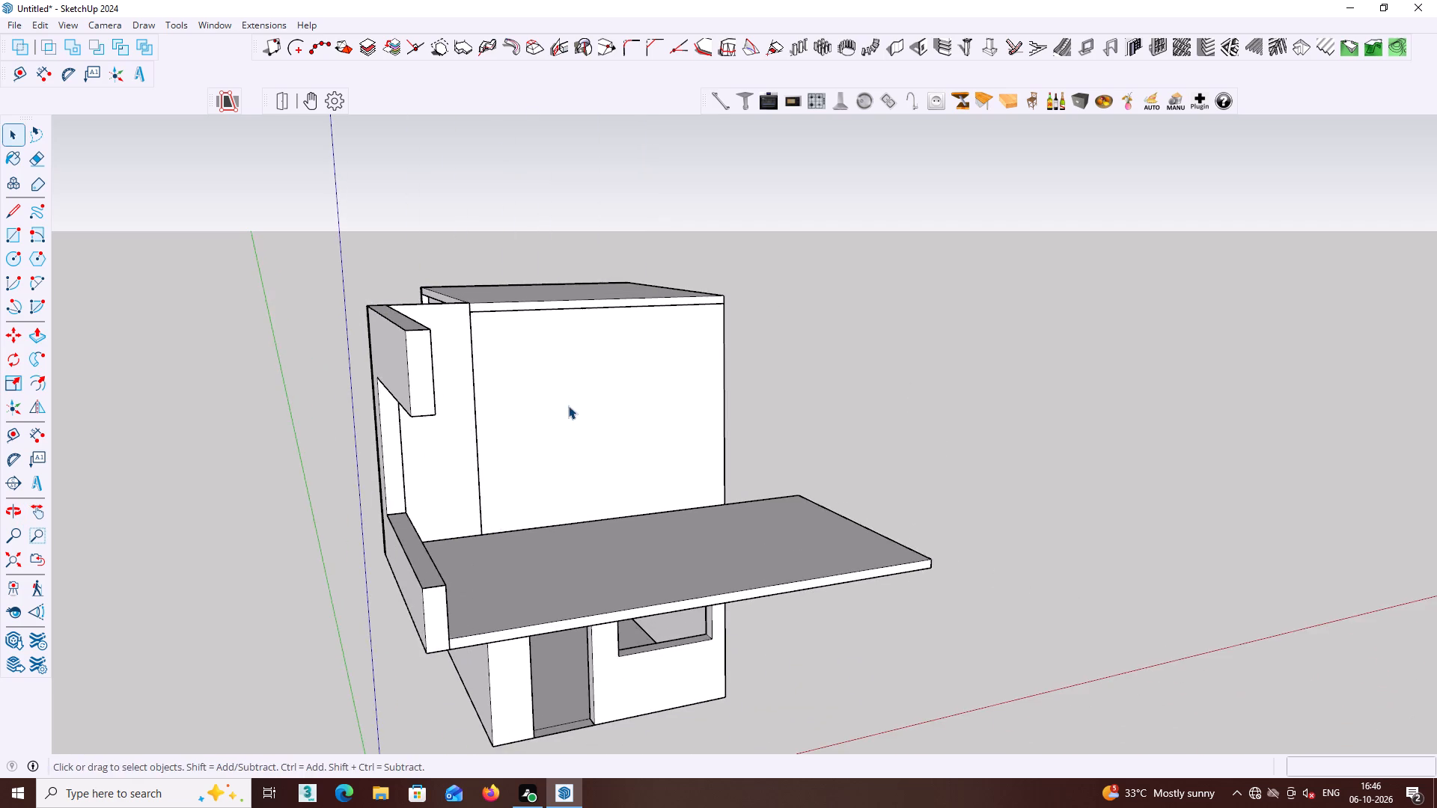
pyautogui.moveTo(529, 413); pyautogui.dragTo(417, 528, button='middle')
pyautogui.scroll(3, 396, 378)
pyautogui.moveTo(390, 370); pyautogui.dragTo(516, 326, button='middle')
pyautogui.scroll(5, 589, 334)
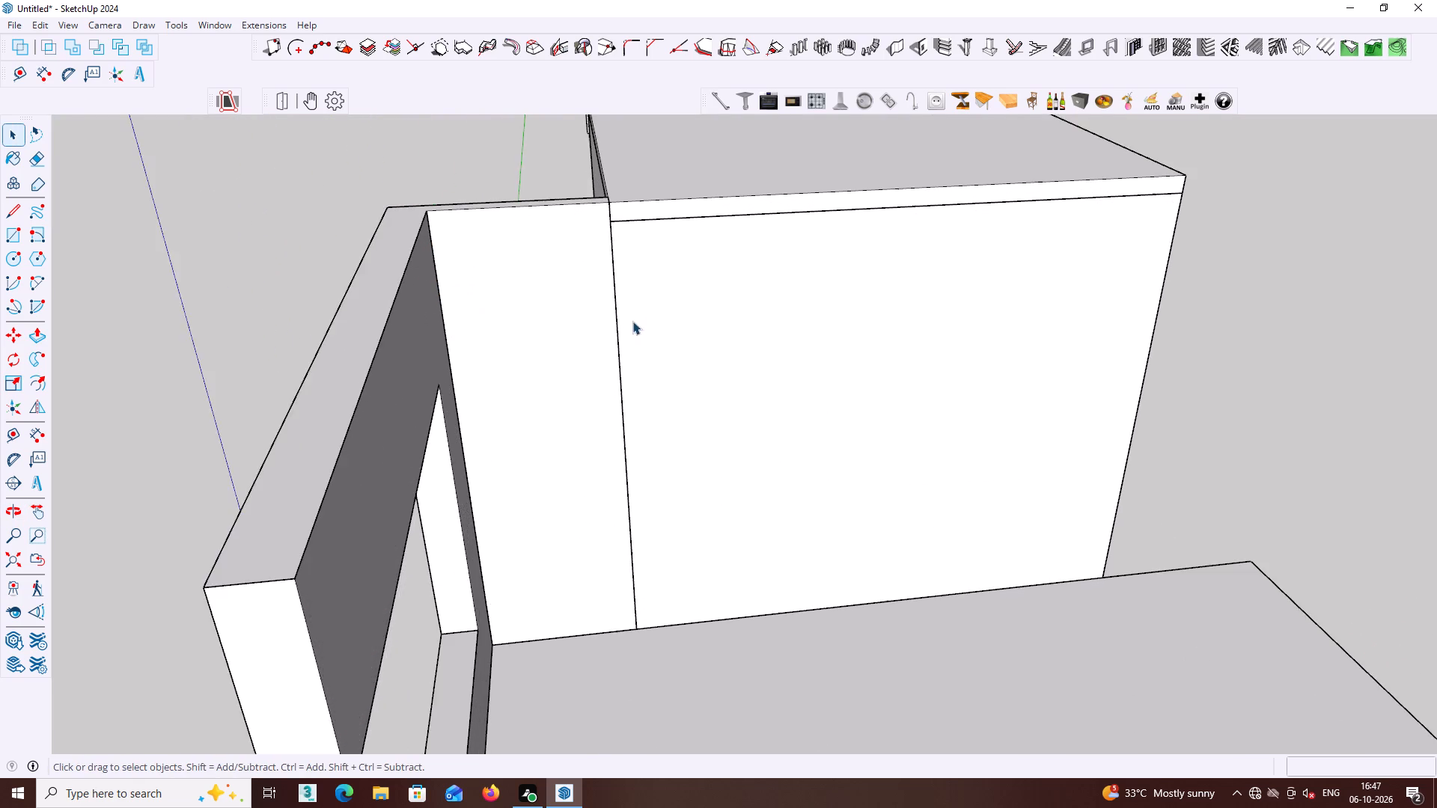
pyautogui.moveTo(633, 350); pyautogui.dragTo(647, 400, button='middle')
pyautogui.moveTo(653, 306); pyautogui.dragTo(635, 145, button='middle')
pyautogui.keyDown('shift'); pyautogui.moveTo(638, 271); pyautogui.dragTo(656, 347, button='middle'); pyautogui.keyUp('shift')
pyautogui.scroll(-2, 650, 340)
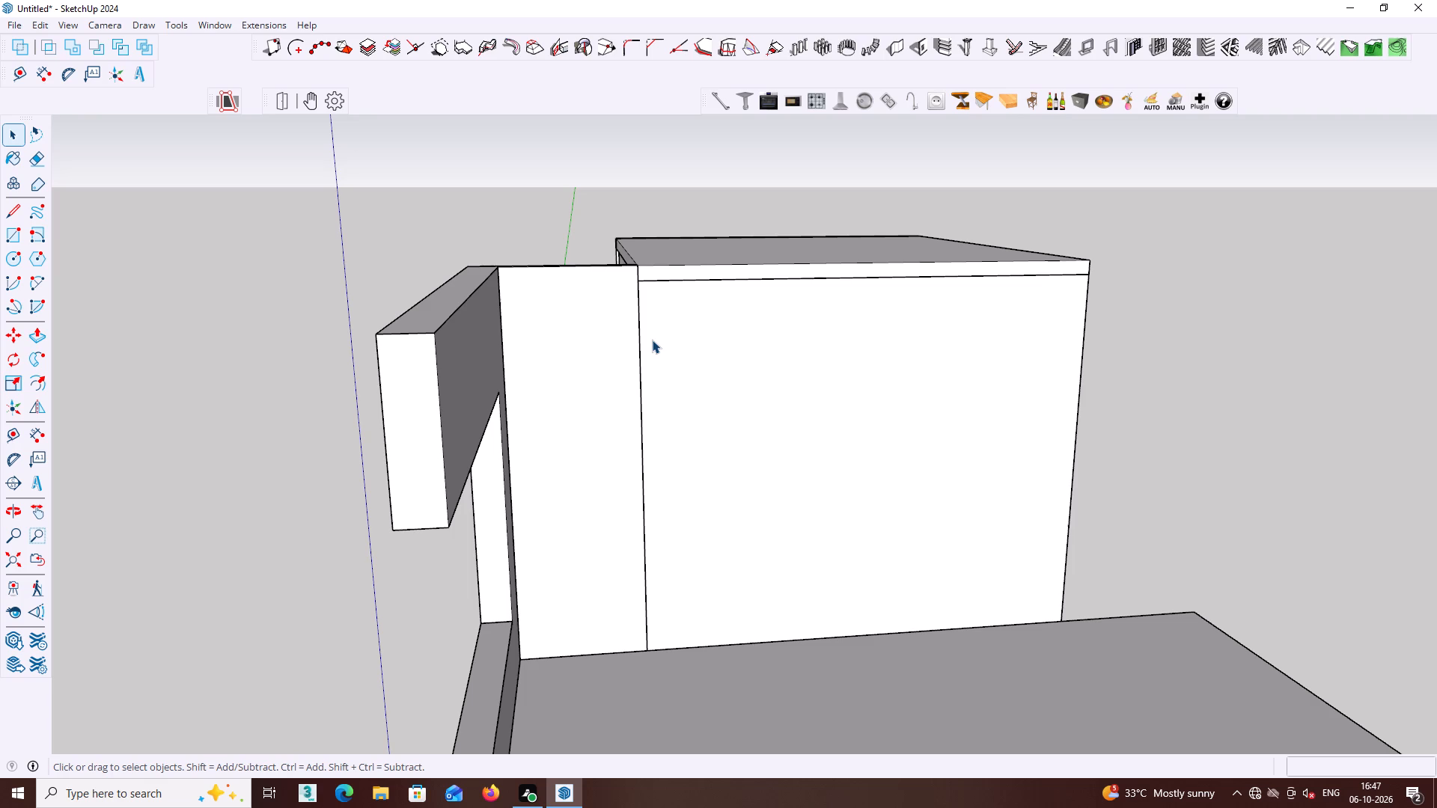
pyautogui.middleClick(544, 397)
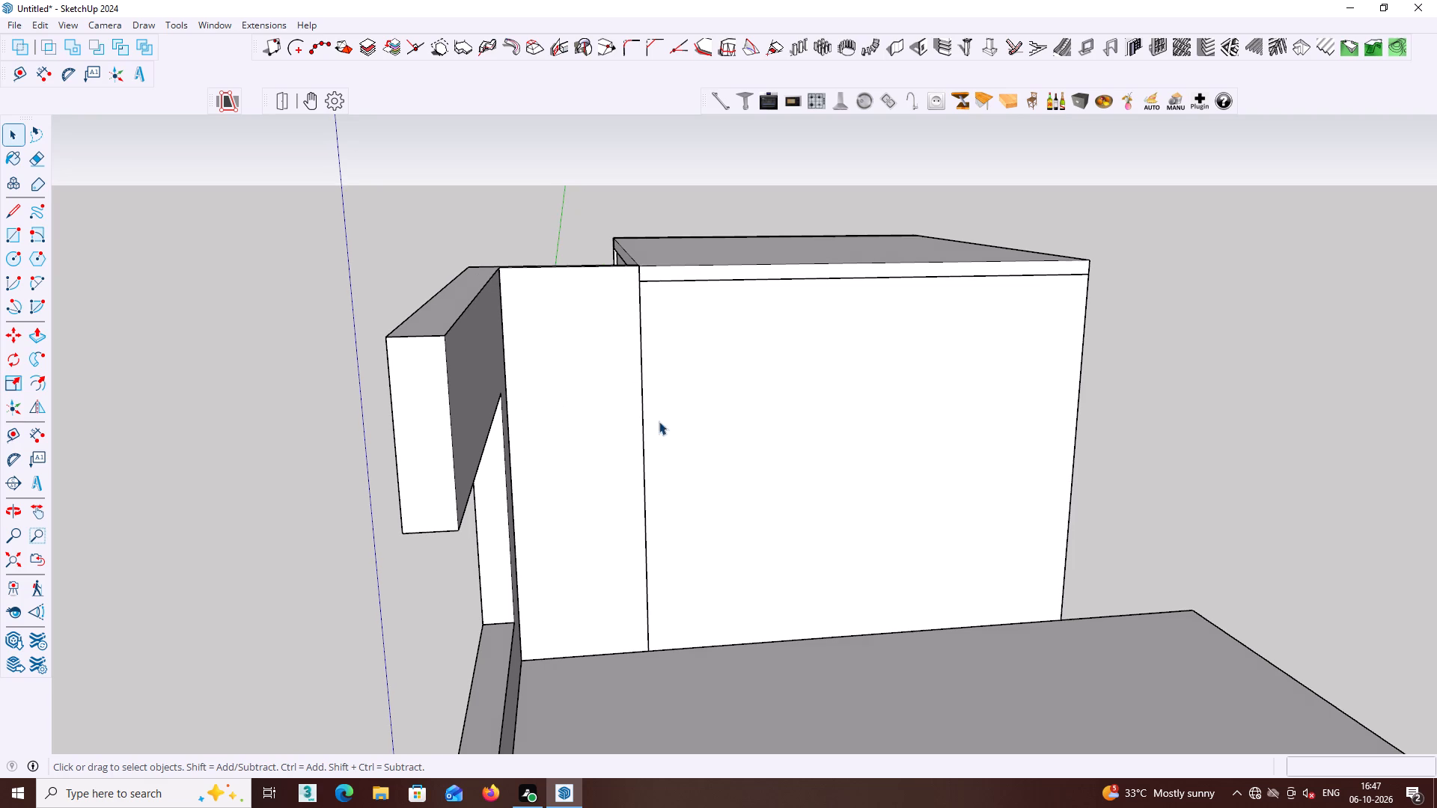
# Examine the C-shaped frame's opening and where it meets the new wall and the balcony slab.
pyautogui.keyDown('shift'); pyautogui.scroll(-1, 653, 452); pyautogui.keyUp('shift')
pyautogui.keyDown('shift'); pyautogui.moveTo(653, 452); pyautogui.dragTo(570, 341, button='middle'); pyautogui.keyUp('shift')
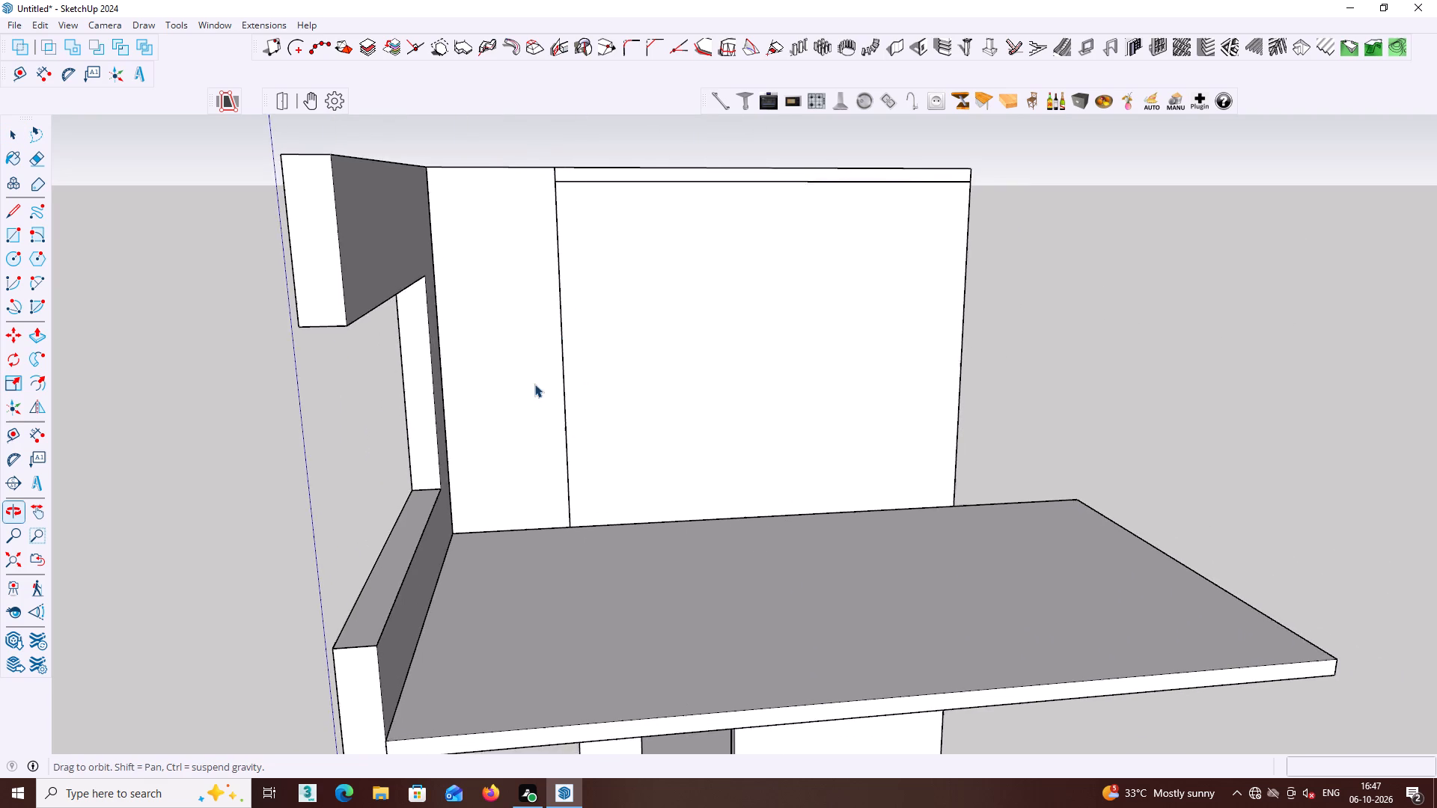
pyautogui.moveTo(606, 425); pyautogui.dragTo(638, 437, button='middle')
pyautogui.moveTo(912, 469); pyautogui.dragTo(920, 466, button='middle')
pyautogui.keyDown('ctrl'); pyautogui.moveTo(549, 472); pyautogui.dragTo(850, 459, button='middle'); pyautogui.keyUp('ctrl')
pyautogui.keyDown('ctrl'); pyautogui.middleClick(854, 459); pyautogui.keyUp('ctrl')
pyautogui.keyDown('ctrl'); pyautogui.middleClick(885, 542); pyautogui.keyUp('ctrl')
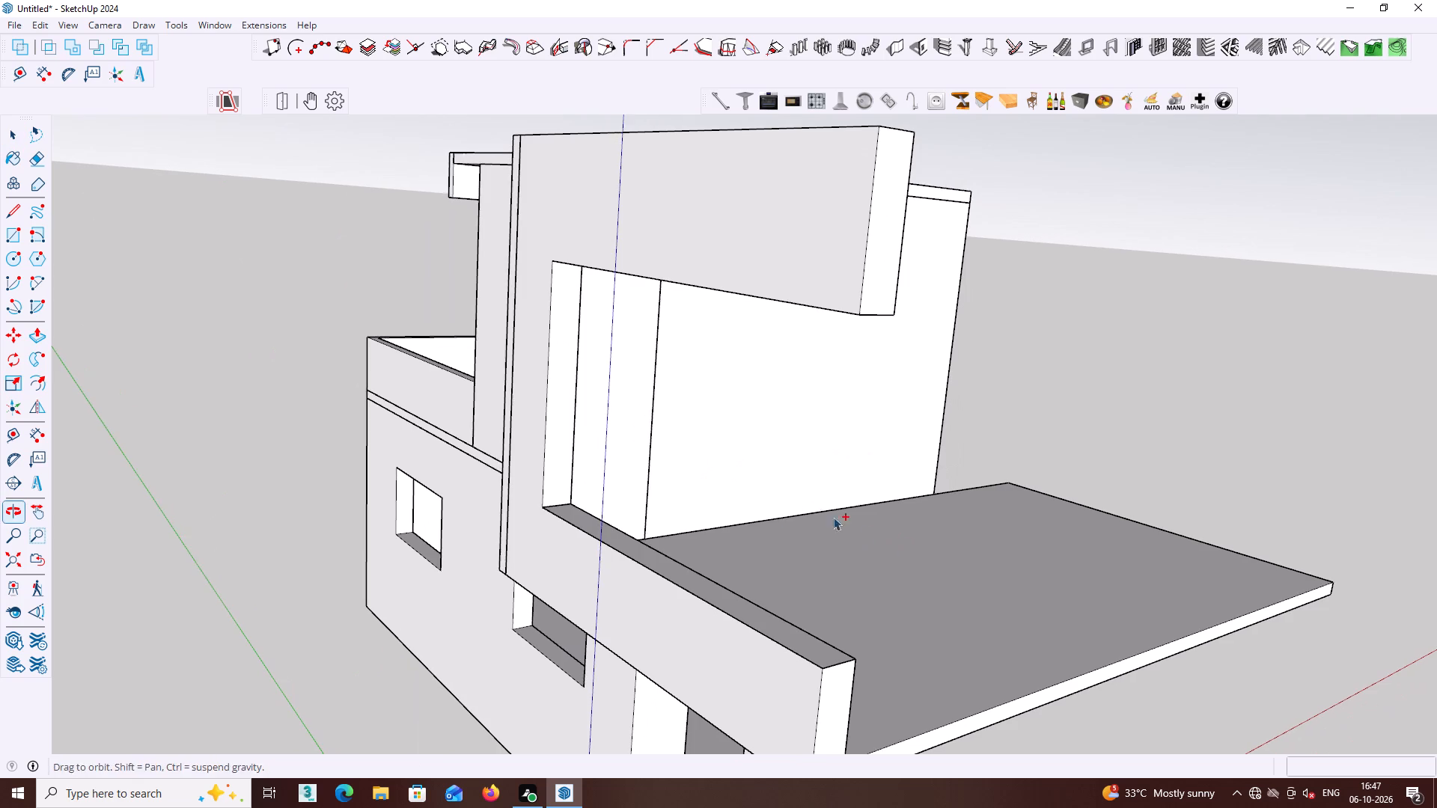
pyautogui.keyDown('ctrl'); pyautogui.middleClick(713, 483); pyautogui.keyUp('ctrl')
pyautogui.keyDown('ctrl'); pyautogui.scroll(-1, 713, 483); pyautogui.keyUp('ctrl')
pyautogui.keyDown('ctrl'); pyautogui.middleClick(958, 501); pyautogui.keyUp('ctrl')
pyautogui.keyDown('shift'); pyautogui.moveTo(735, 468); pyautogui.dragTo(690, 460, button='middle'); pyautogui.keyUp('shift')
pyautogui.keyDown('shift'); pyautogui.scroll(2, 689, 456); pyautogui.keyUp('shift')
pyautogui.moveTo(711, 487); pyautogui.dragTo(650, 426, button='middle')
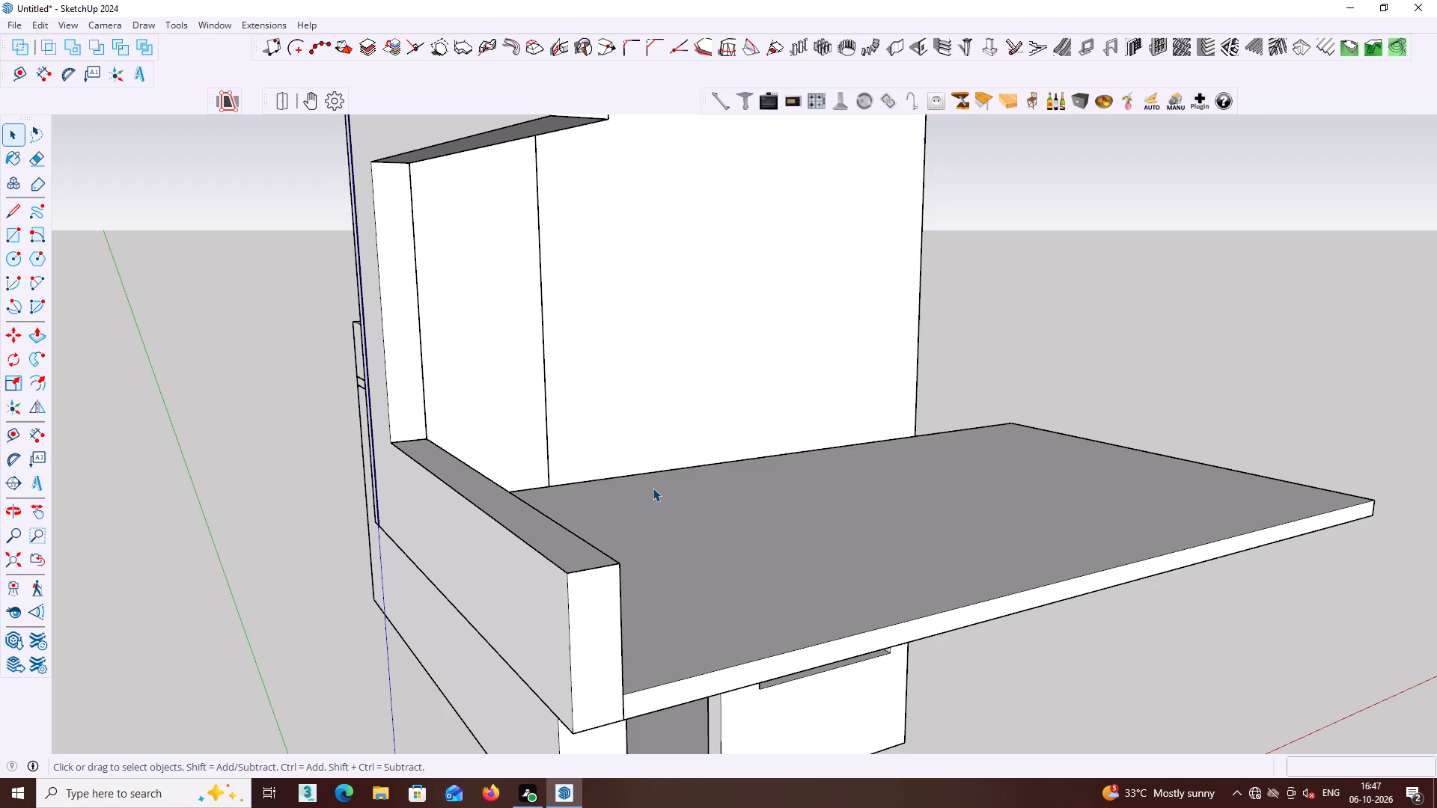
pyautogui.moveTo(650, 490); pyautogui.dragTo(986, 510, button='middle')
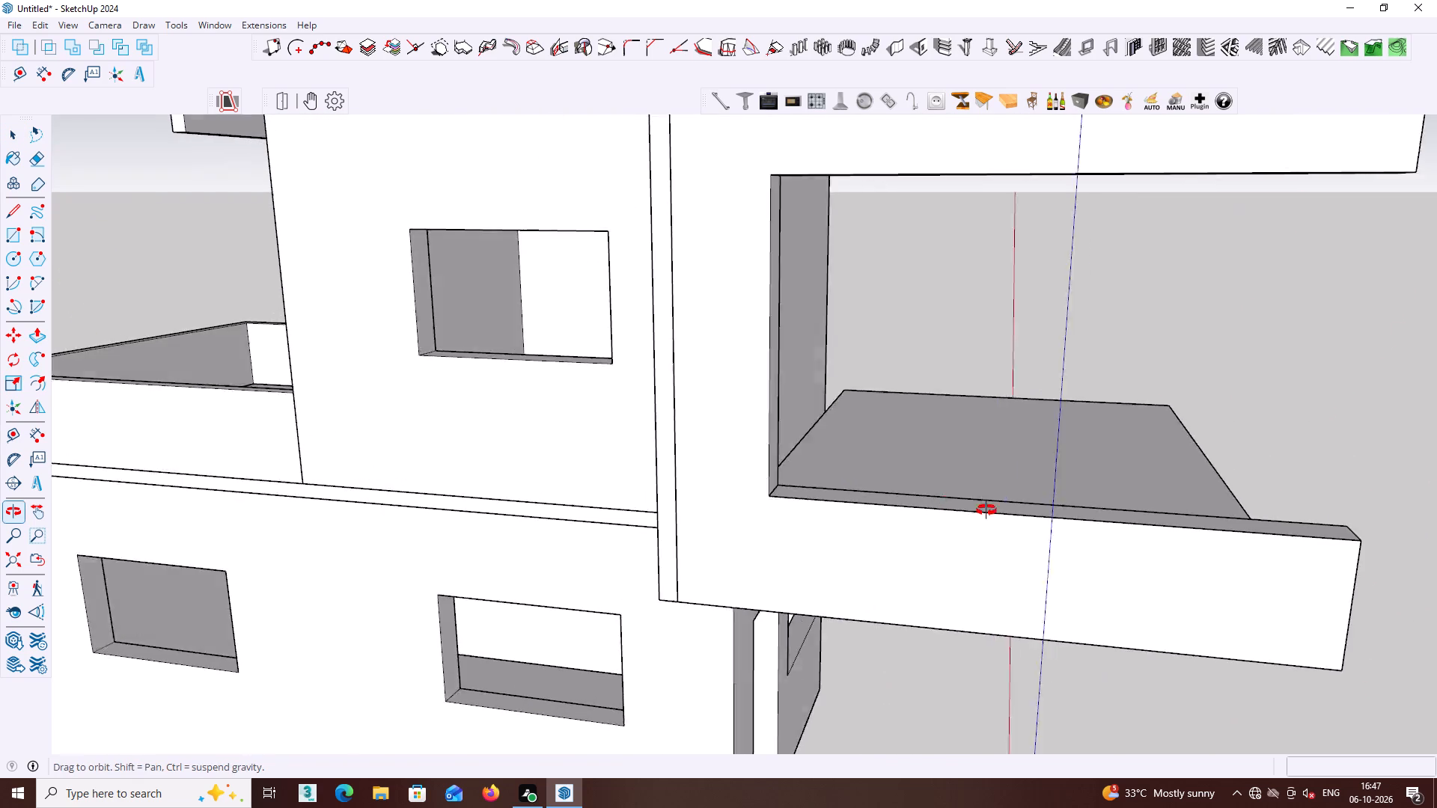
pyautogui.moveTo(986, 510); pyautogui.dragTo(1019, 518, button='middle')
pyautogui.moveTo(943, 451); pyautogui.dragTo(897, 451, button='middle')
pyautogui.middleClick(439, 433)
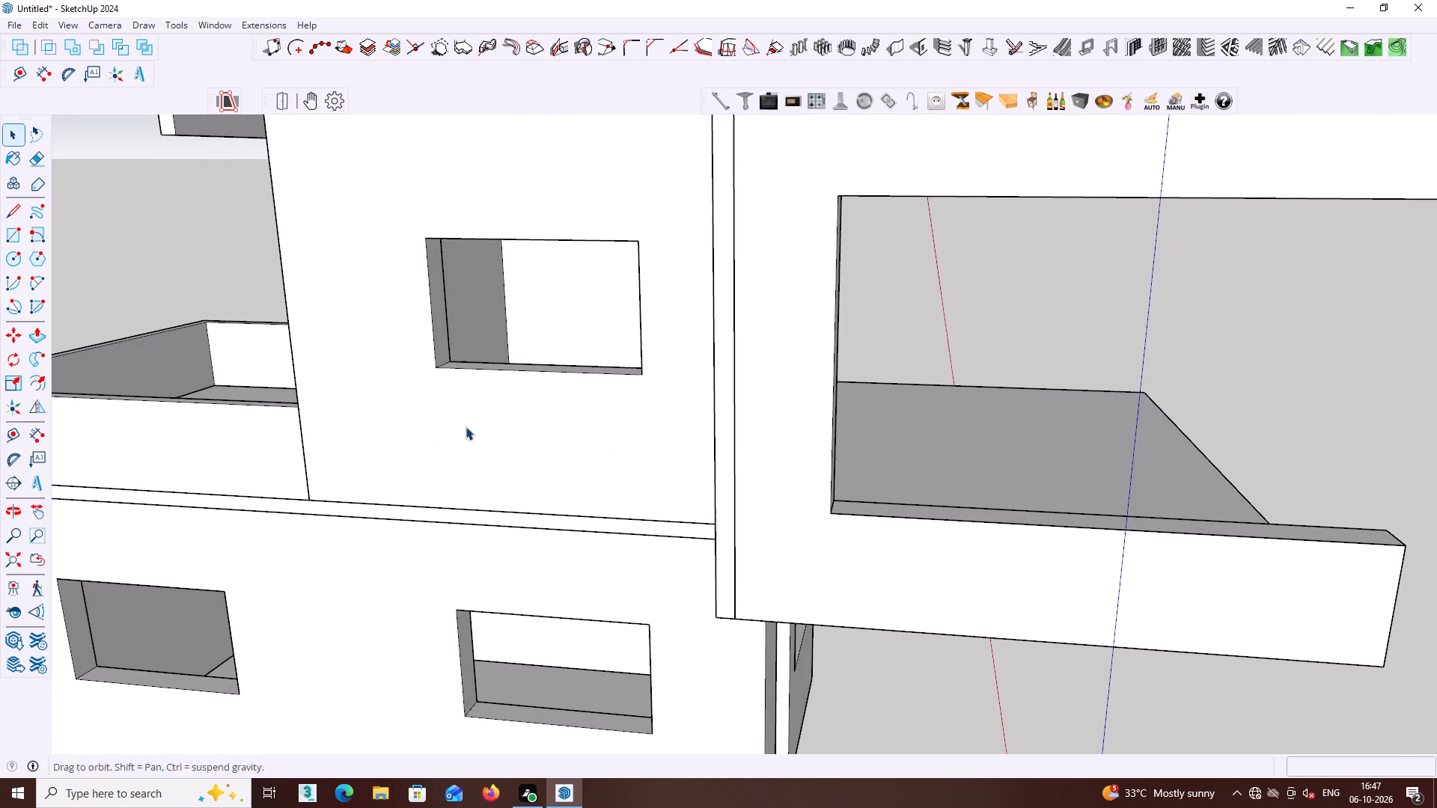
pyautogui.moveTo(696, 423); pyautogui.dragTo(512, 408, button='middle')
pyautogui.moveTo(560, 383); pyautogui.dragTo(543, 387, button='middle')
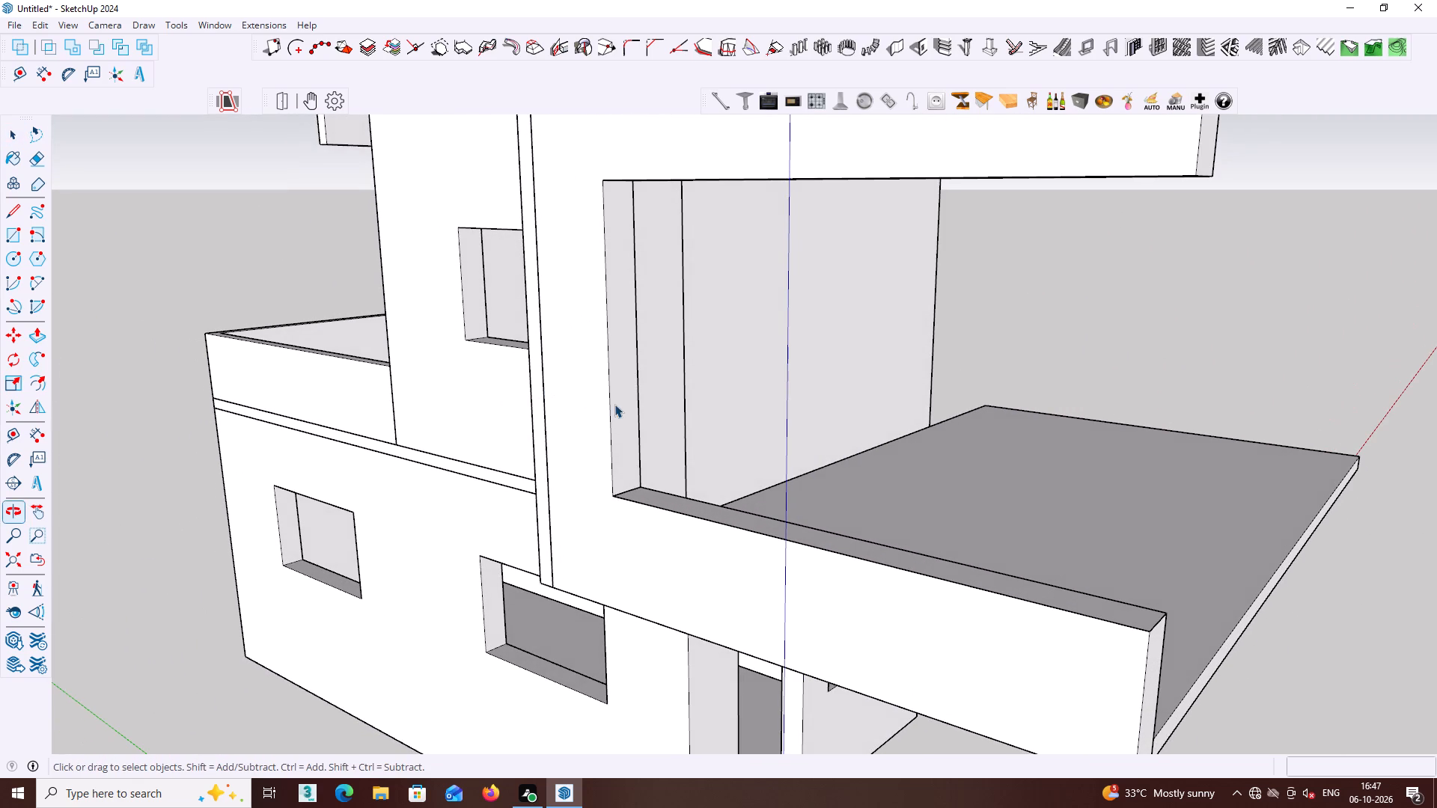
# Inside the C-shaped frame's group, Push/Pull the opening's inner vertical face back about 3 11/16", then exit the group.
pyautogui.scroll(1, 617, 408)
pyautogui.moveTo(613, 406); pyautogui.dragTo(380, 442, button='middle')
pyautogui.moveTo(376, 443); pyautogui.dragTo(561, 365, button='middle')
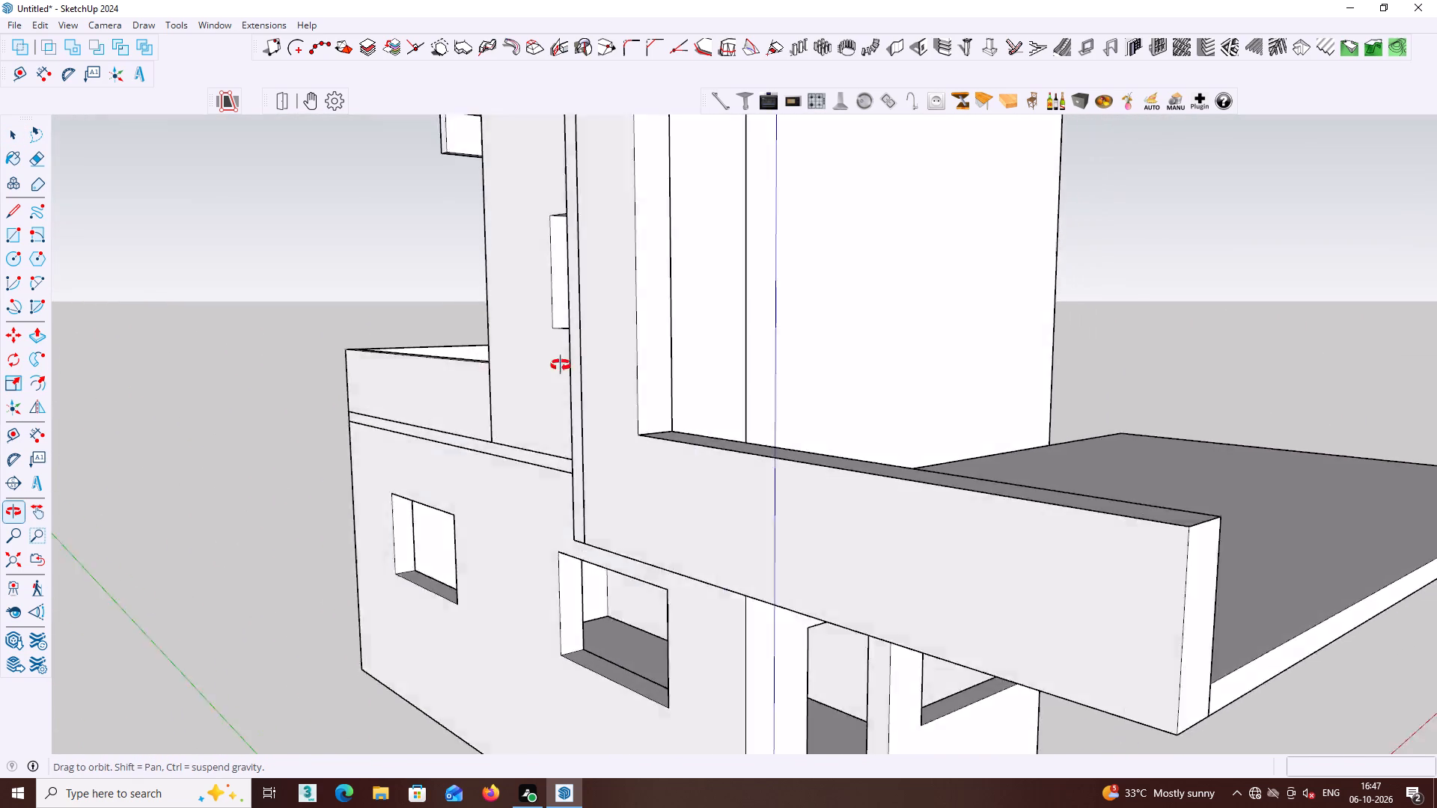
pyautogui.moveTo(561, 365); pyautogui.dragTo(420, 367, button='middle')
pyautogui.click(579, 302)
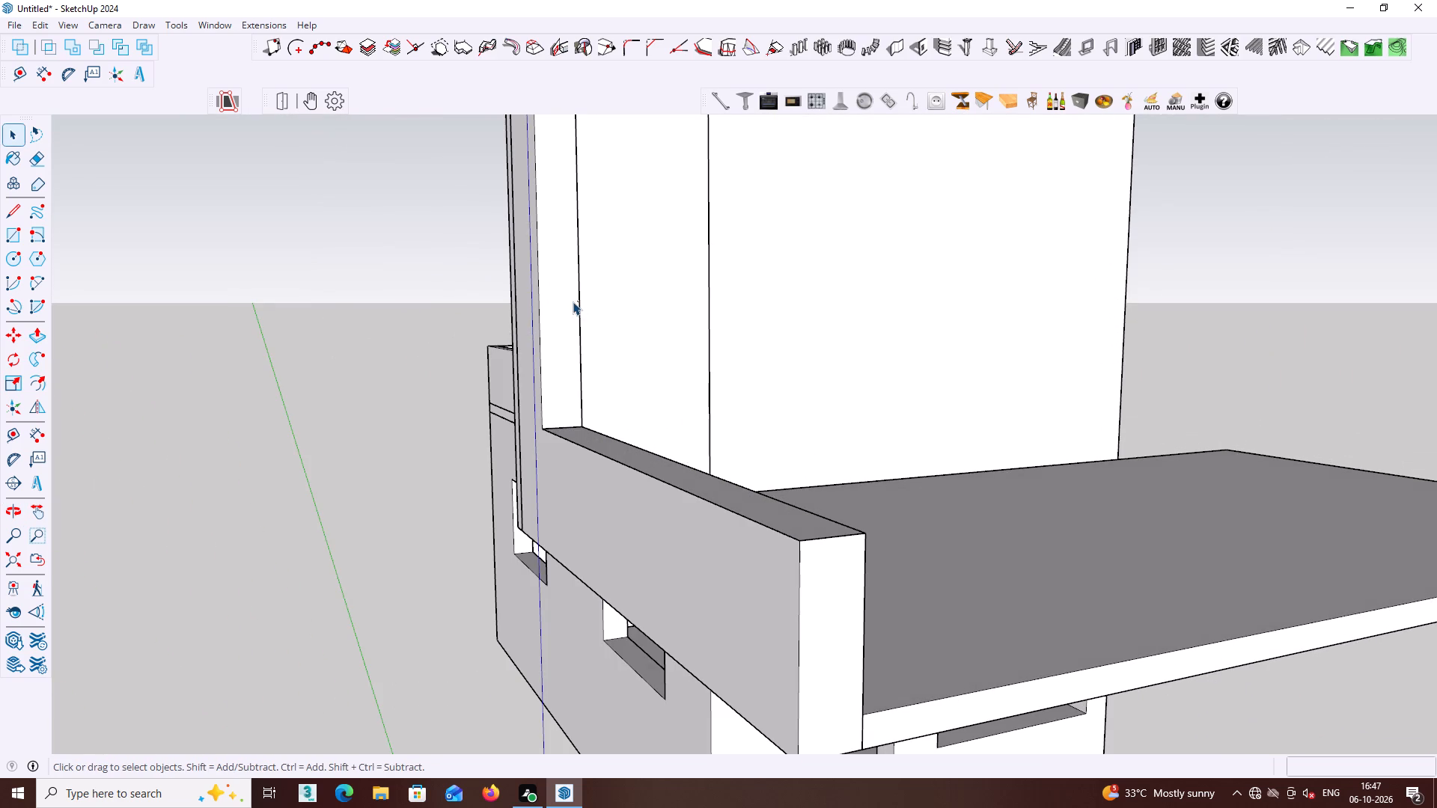
pyautogui.click(568, 302)
pyautogui.click(564, 306)
pyautogui.doubleClick(556, 312)
pyautogui.click(555, 317)
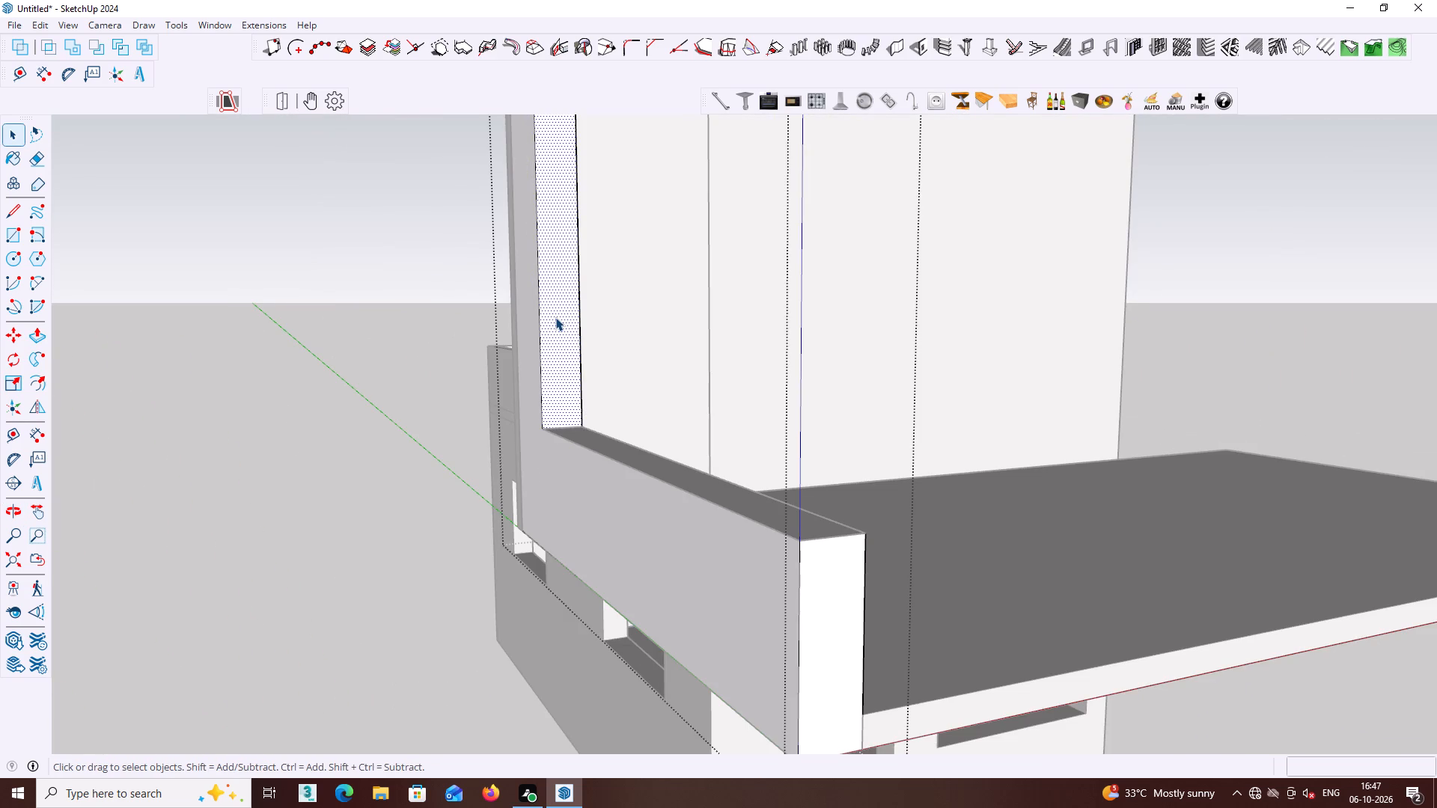
pyautogui.press('p')
pyautogui.click(555, 319)
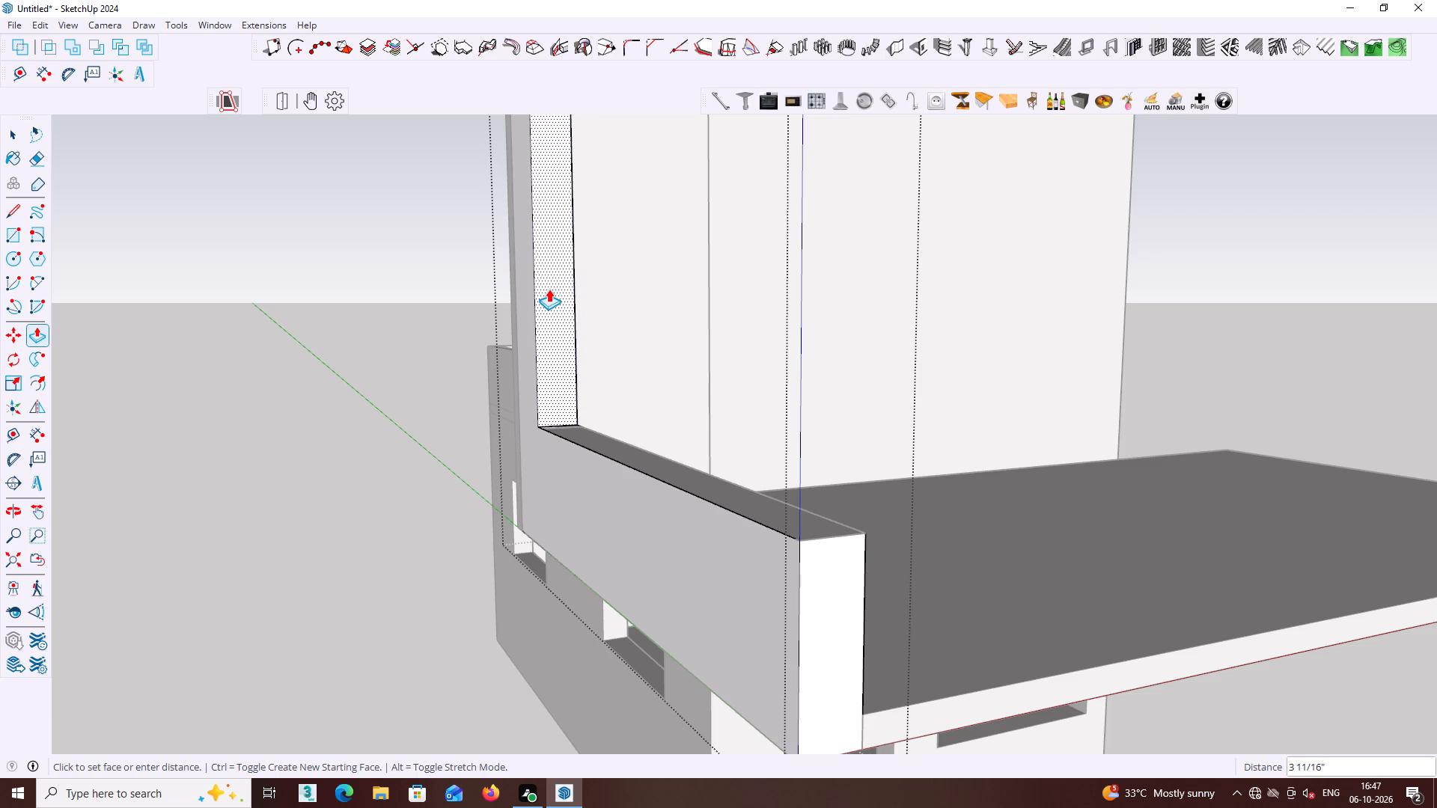
pyautogui.click(549, 289)
pyautogui.click(549, 289)
pyautogui.press('space')
pyautogui.click(424, 464)
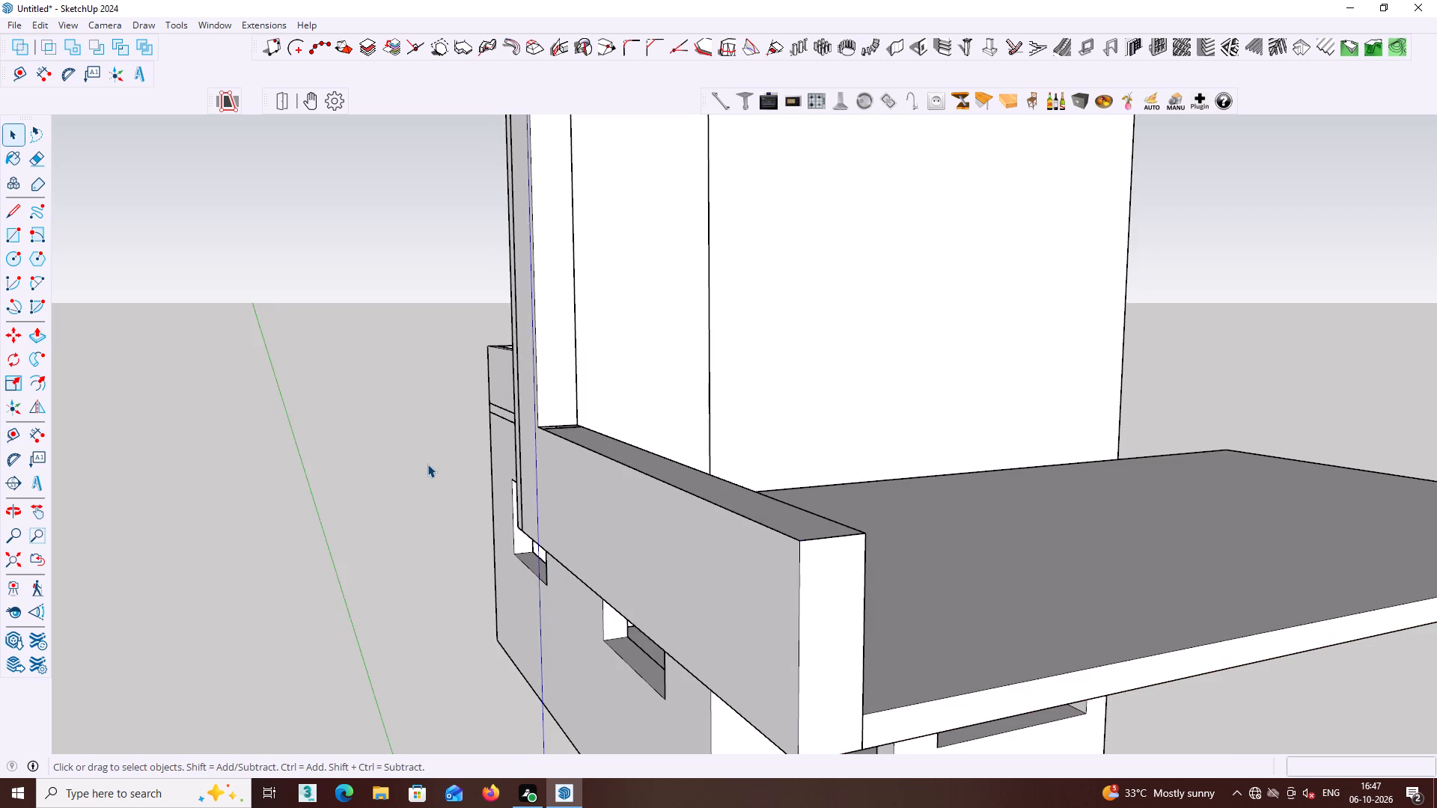
# Examine the C-shaped frame's opening and its lower bar from below, above and the front.
pyautogui.moveTo(585, 650); pyautogui.dragTo(668, 694, button='middle')
pyautogui.keyDown('shift'); pyautogui.moveTo(487, 638); pyautogui.dragTo(332, 521, button='middle'); pyautogui.keyUp('shift')
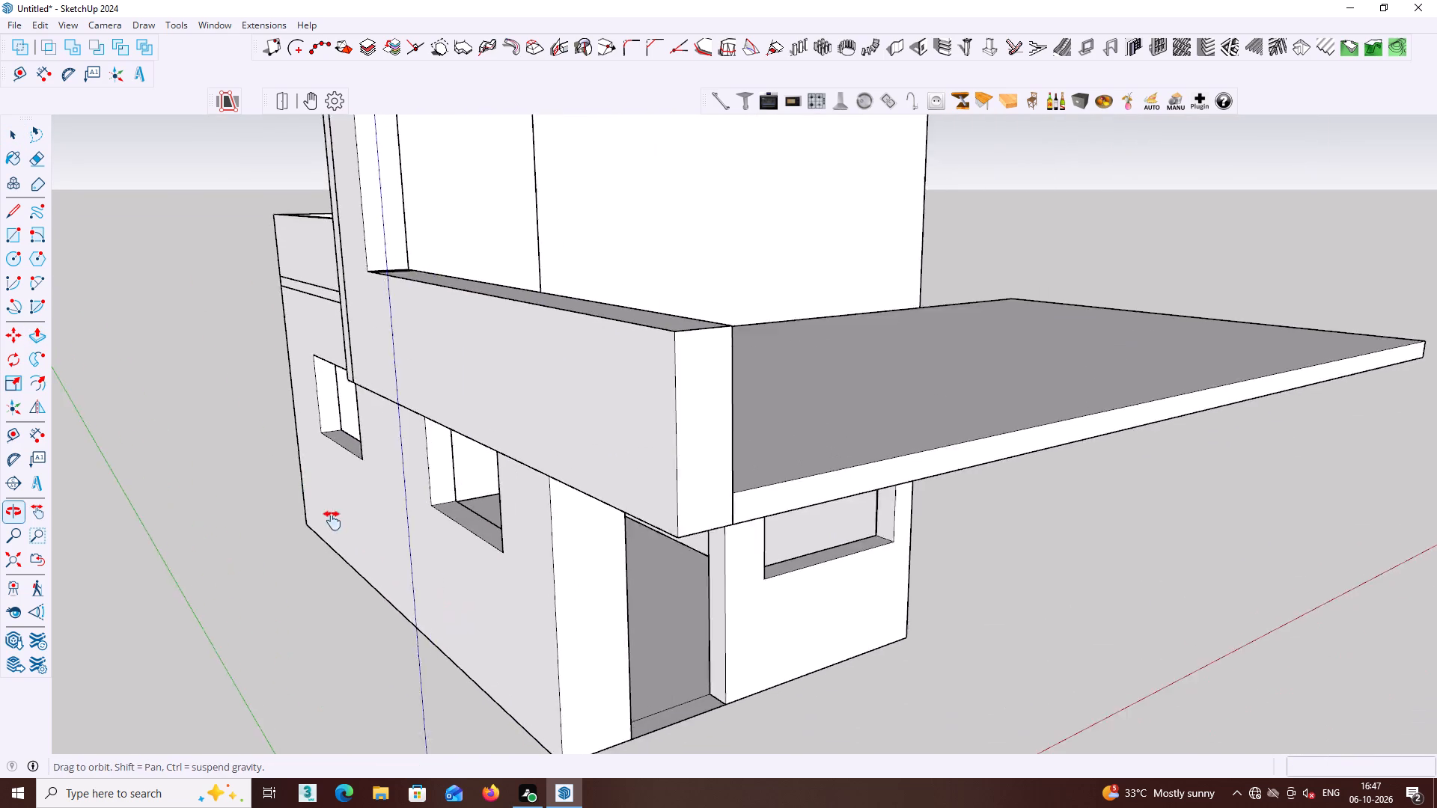
pyautogui.keyDown('shift'); pyautogui.moveTo(332, 521); pyautogui.dragTo(466, 716, button='middle'); pyautogui.keyUp('shift')
pyautogui.keyDown('shift'); pyautogui.middleClick(501, 515); pyautogui.keyUp('shift')
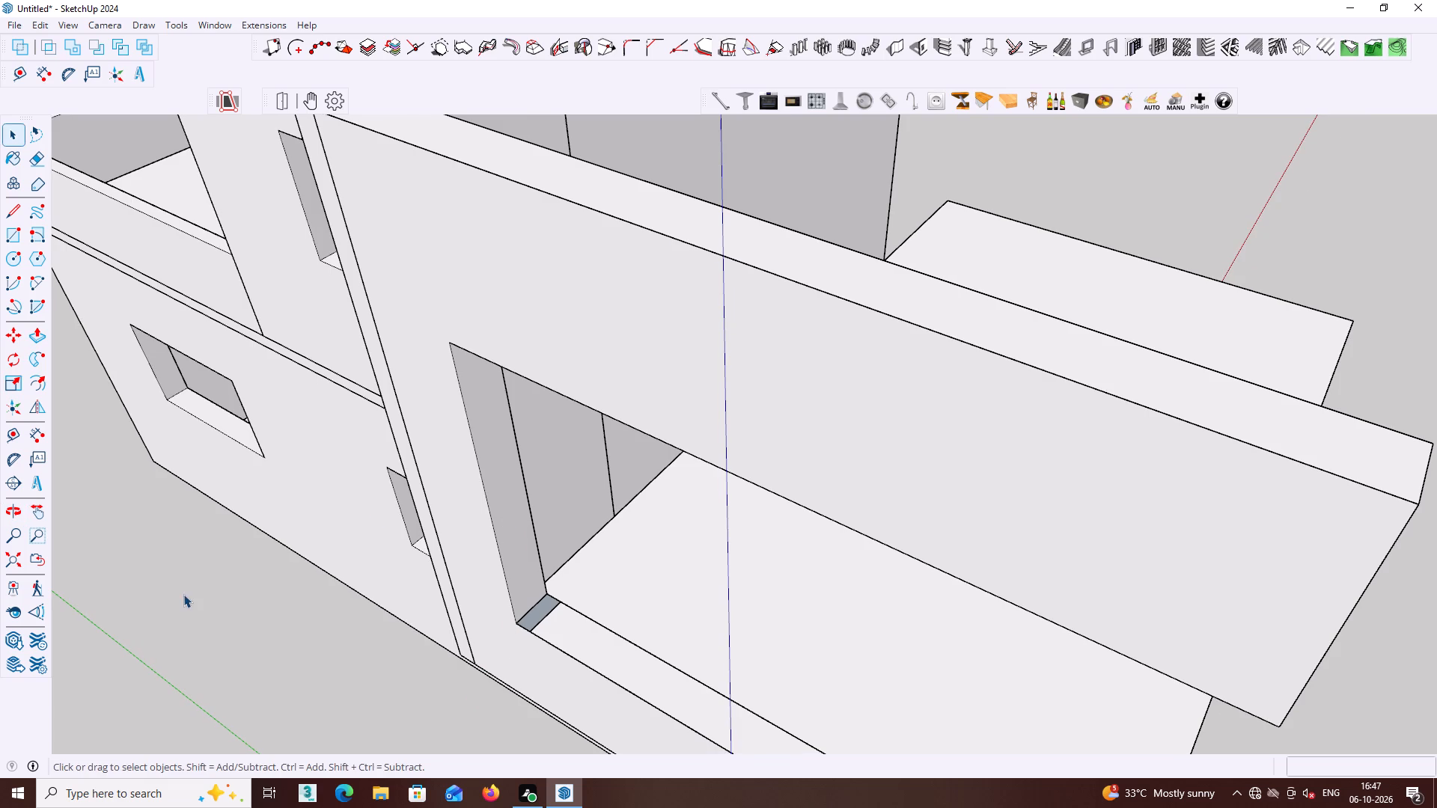
pyautogui.scroll(-4, 183, 594)
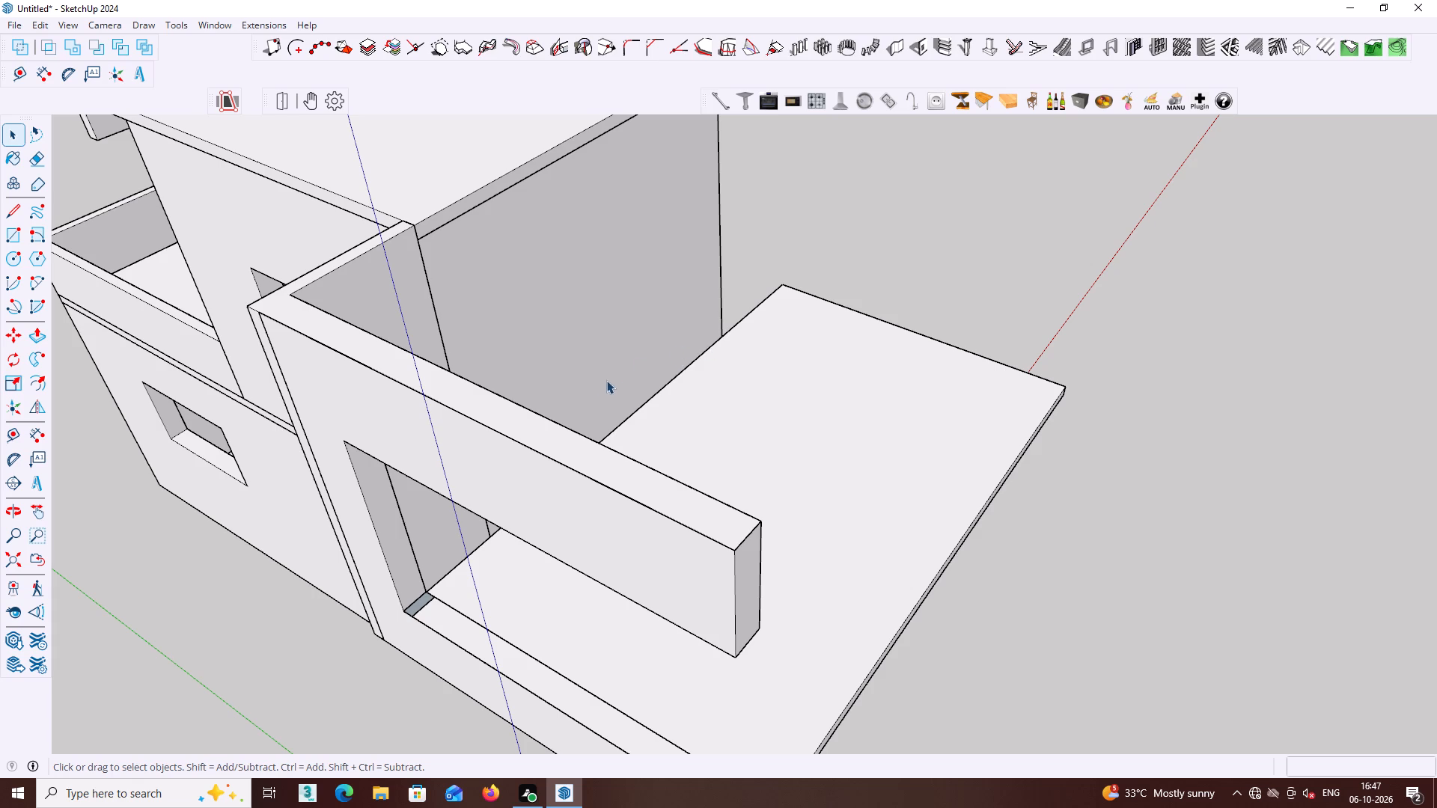
pyautogui.moveTo(632, 364); pyautogui.dragTo(655, 346, button='middle')
pyautogui.scroll(-1, 649, 341)
pyautogui.moveTo(512, 464); pyautogui.dragTo(701, 326, button='middle')
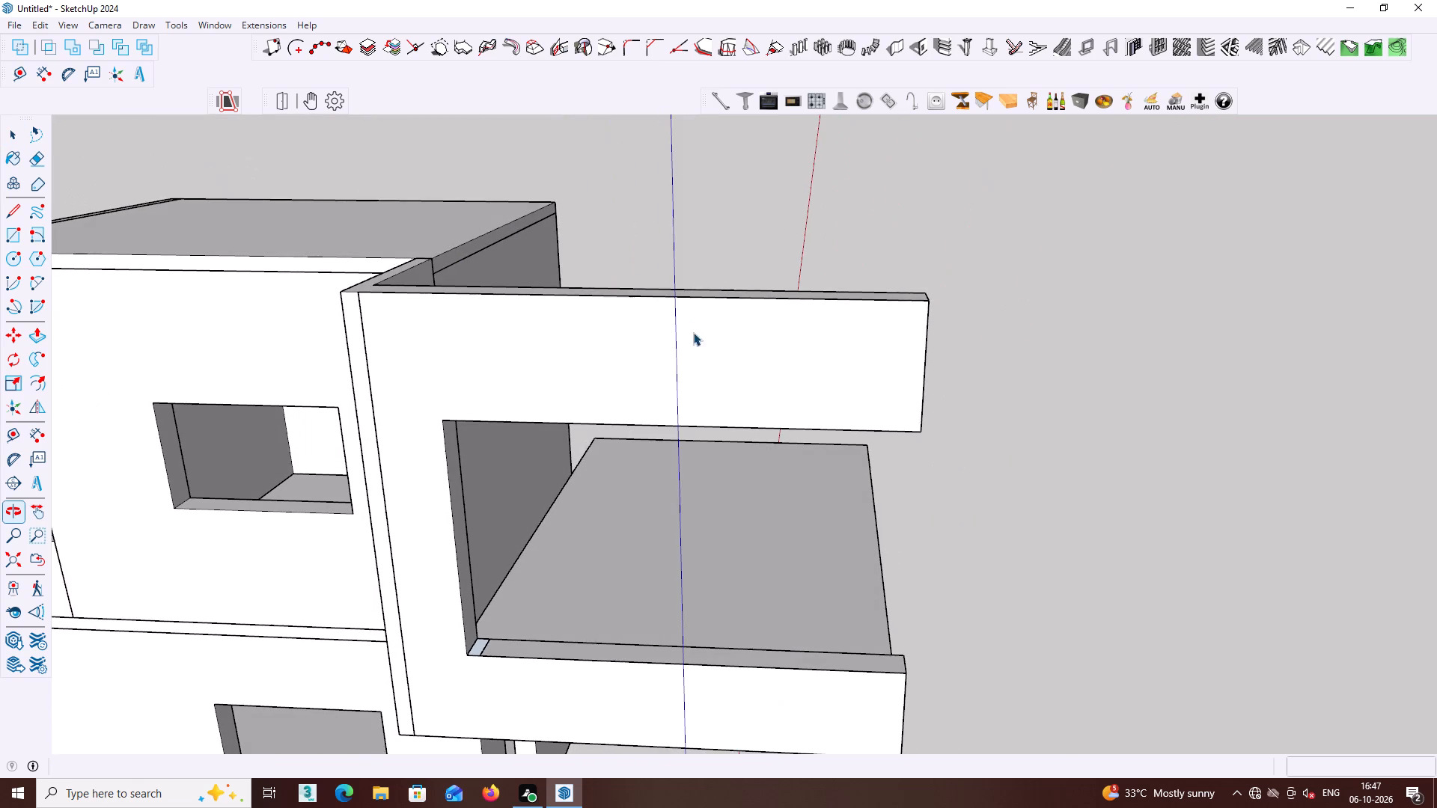
pyautogui.middleClick(631, 330)
pyautogui.keyDown('shift'); pyautogui.moveTo(582, 363); pyautogui.dragTo(582, 278, button='middle'); pyautogui.keyUp('shift')
# Cover the open gap at the inner lower corner of the C-shaped frame's opening with a rectangle about 9" by 3 1/2".
pyautogui.scroll(2, 457, 518)
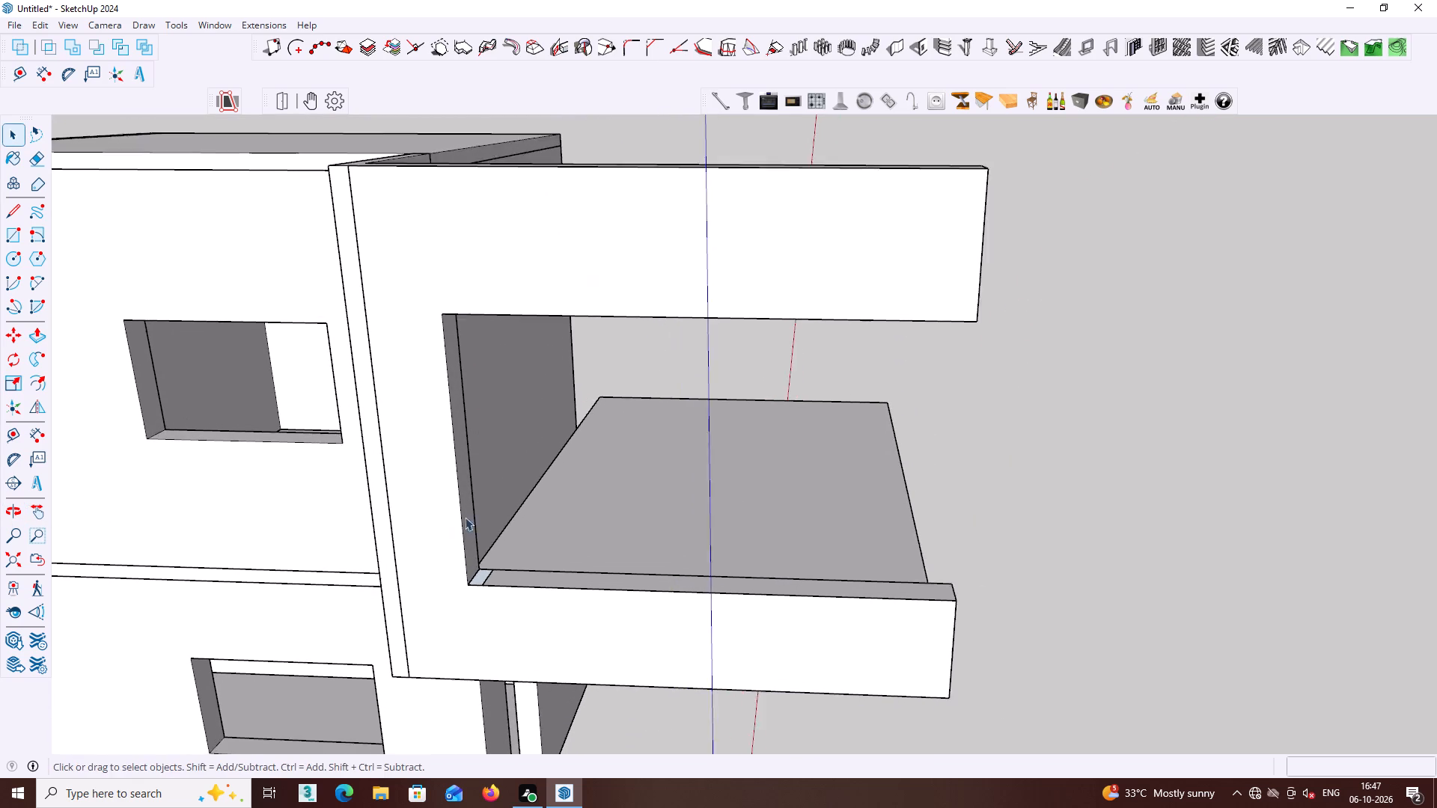
pyautogui.moveTo(508, 564); pyautogui.dragTo(543, 426, button='middle')
pyautogui.moveTo(546, 426); pyautogui.dragTo(541, 466, button='middle')
pyautogui.scroll(3, 534, 437)
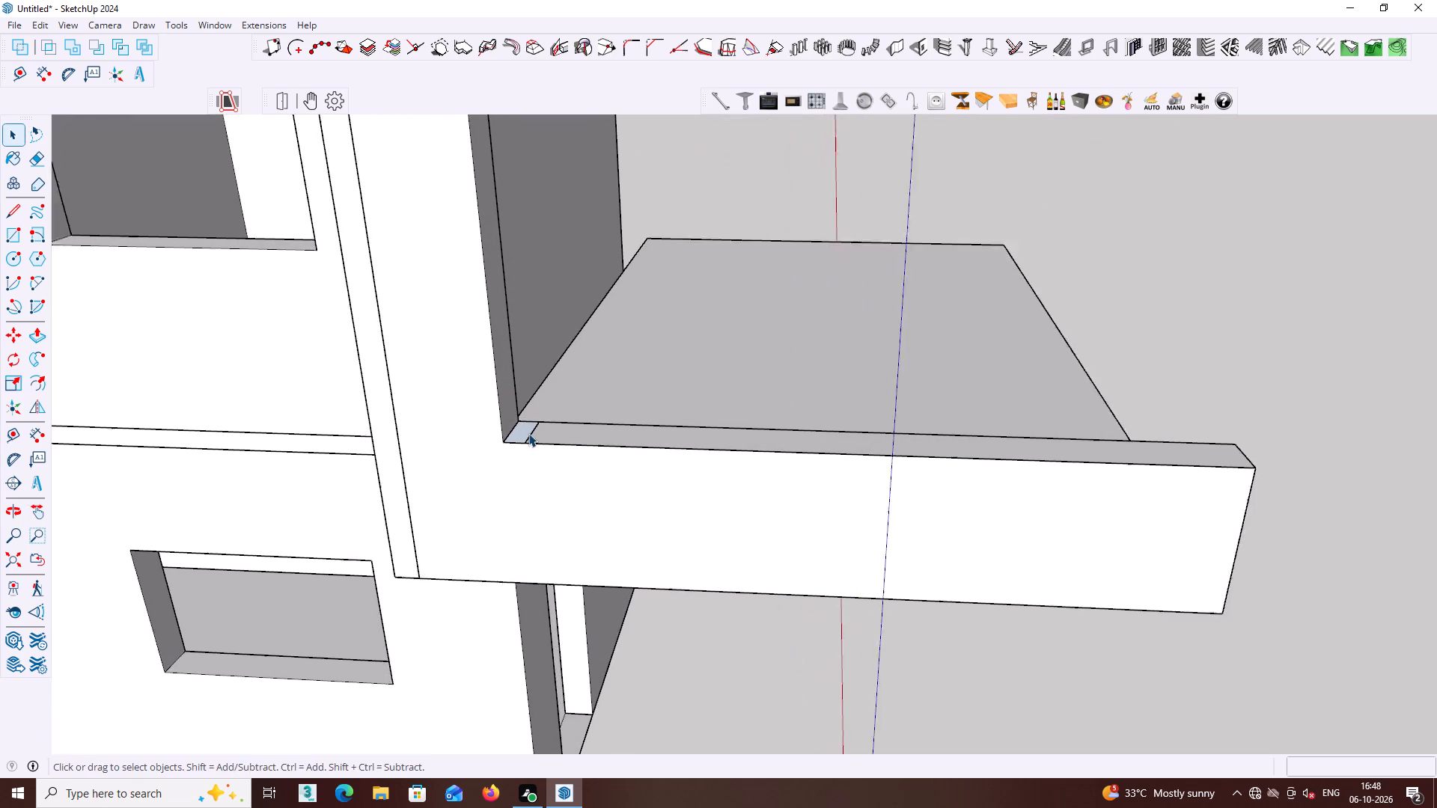
pyautogui.scroll(1, 528, 433)
pyautogui.moveTo(539, 468); pyautogui.dragTo(548, 552, button='middle')
pyautogui.scroll(3, 533, 433)
pyautogui.moveTo(542, 465); pyautogui.dragTo(561, 466, button='middle')
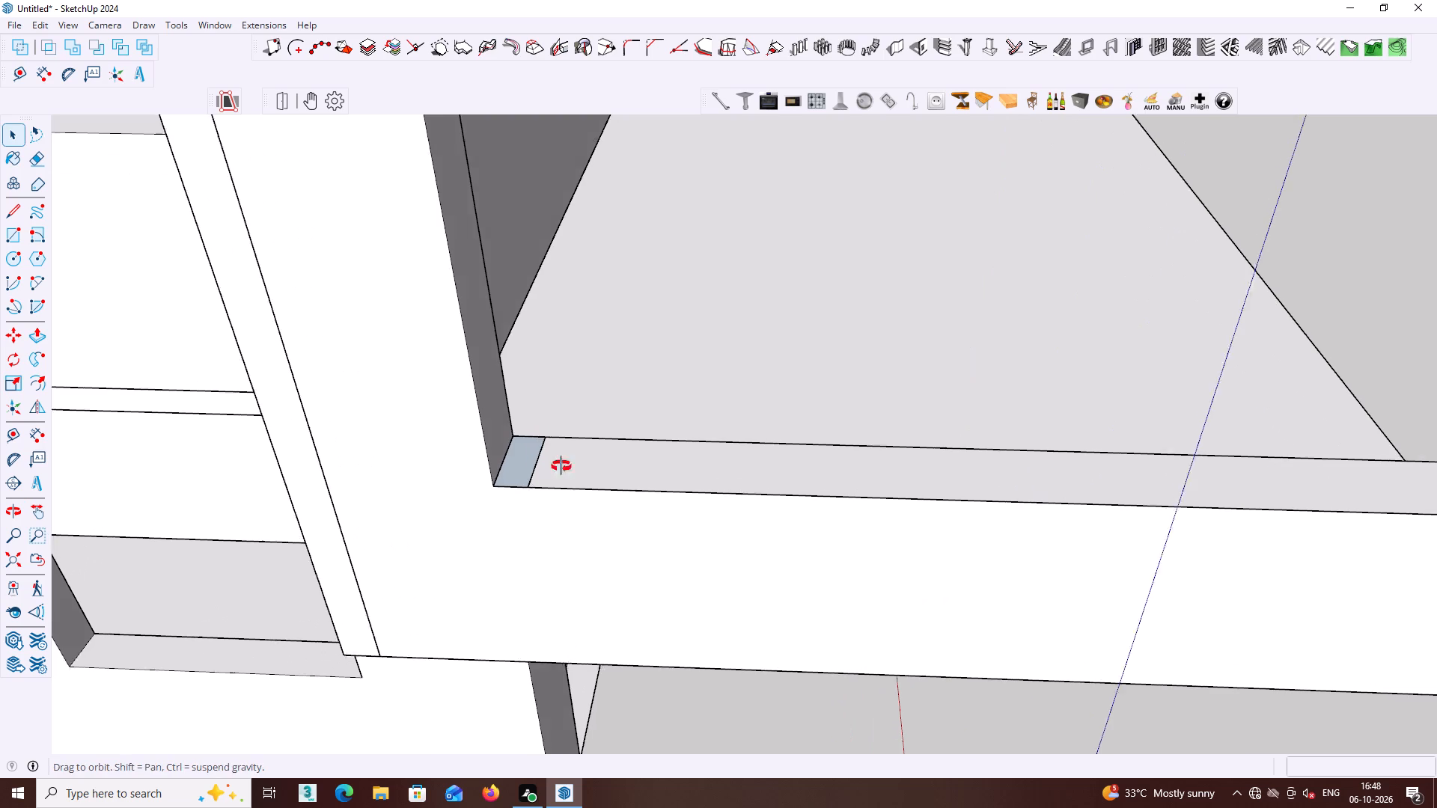
pyautogui.moveTo(561, 466); pyautogui.dragTo(662, 453, button='middle')
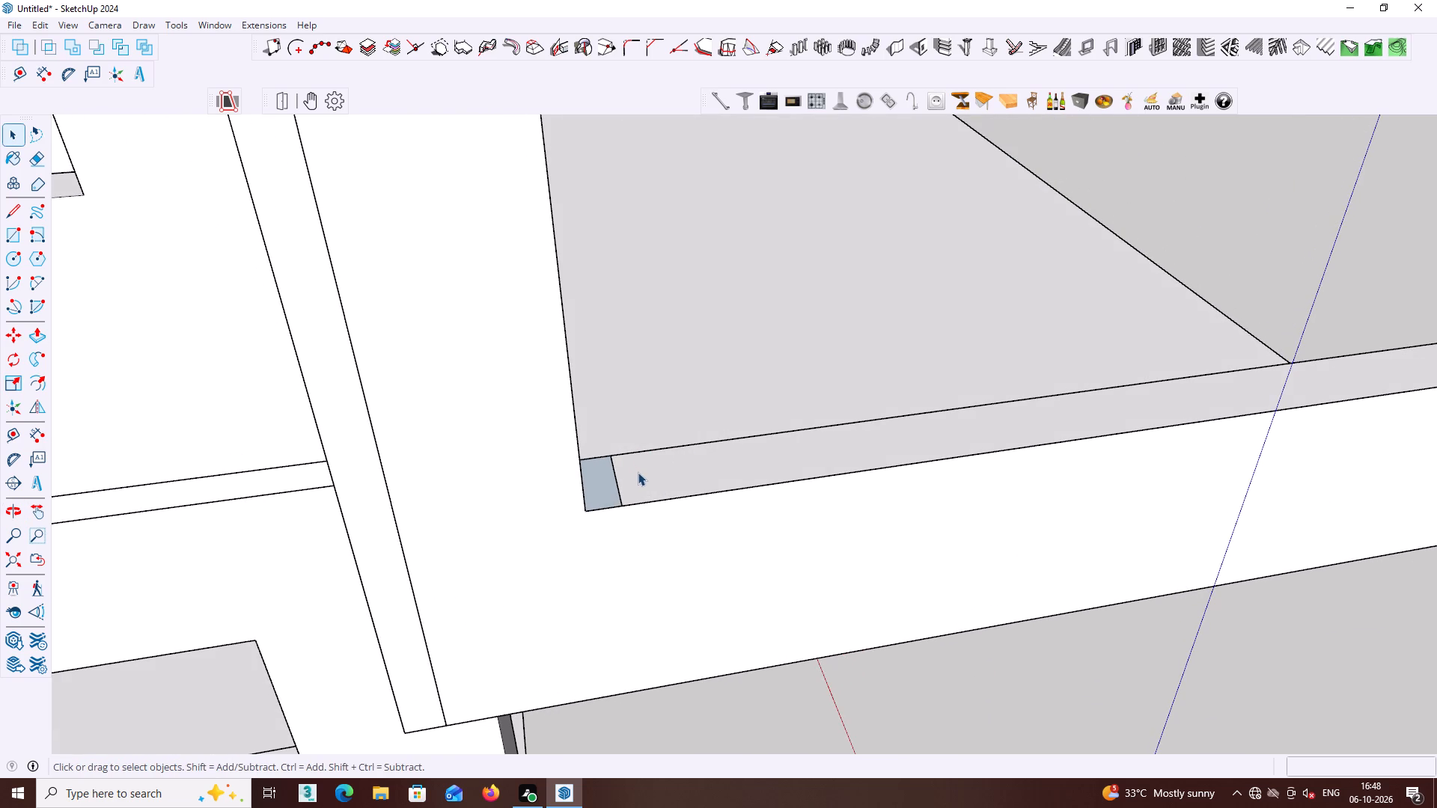
pyautogui.press('r')
pyautogui.middleClick(591, 472)
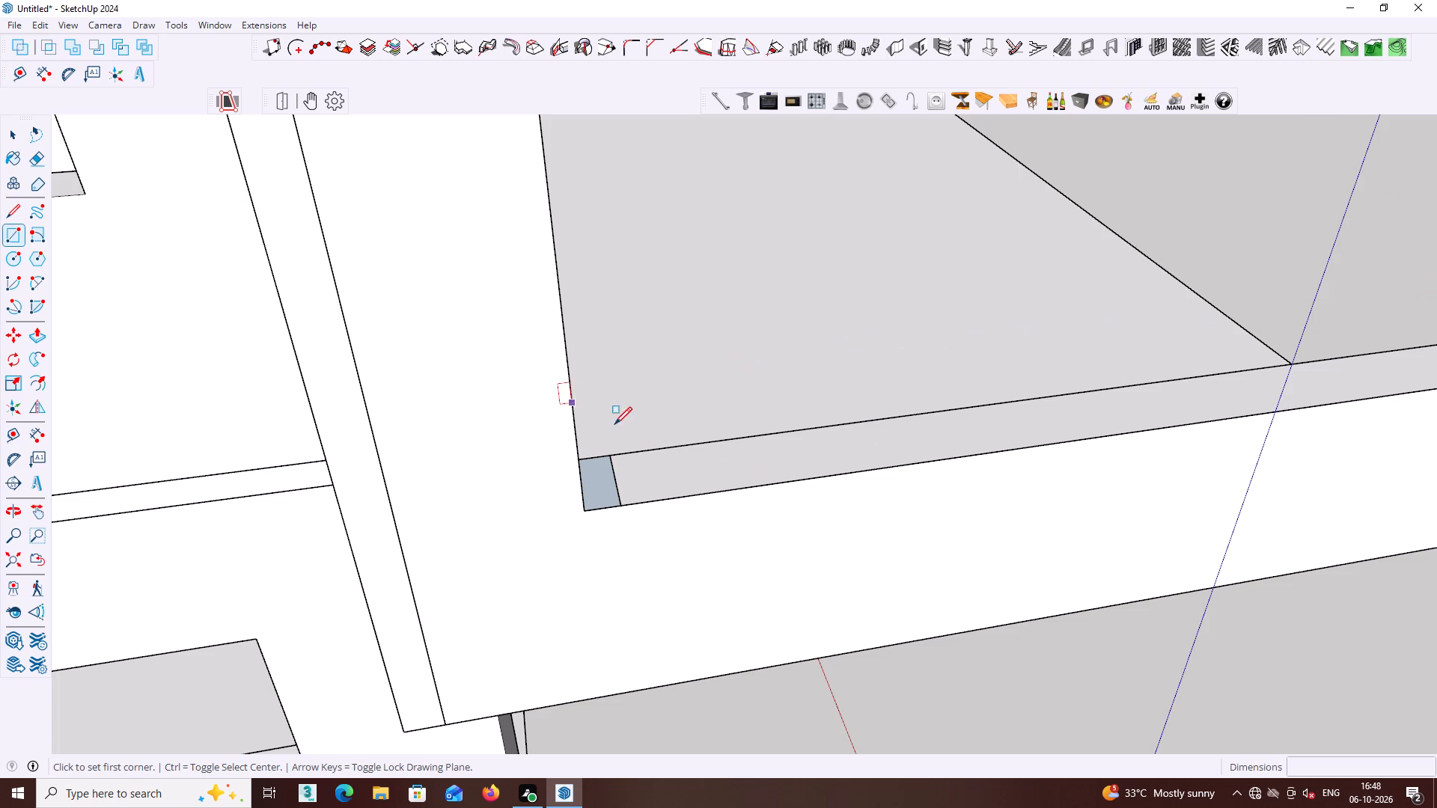
pyautogui.moveTo(835, 499); pyautogui.dragTo(549, 532, button='middle')
pyautogui.scroll(4, 540, 380)
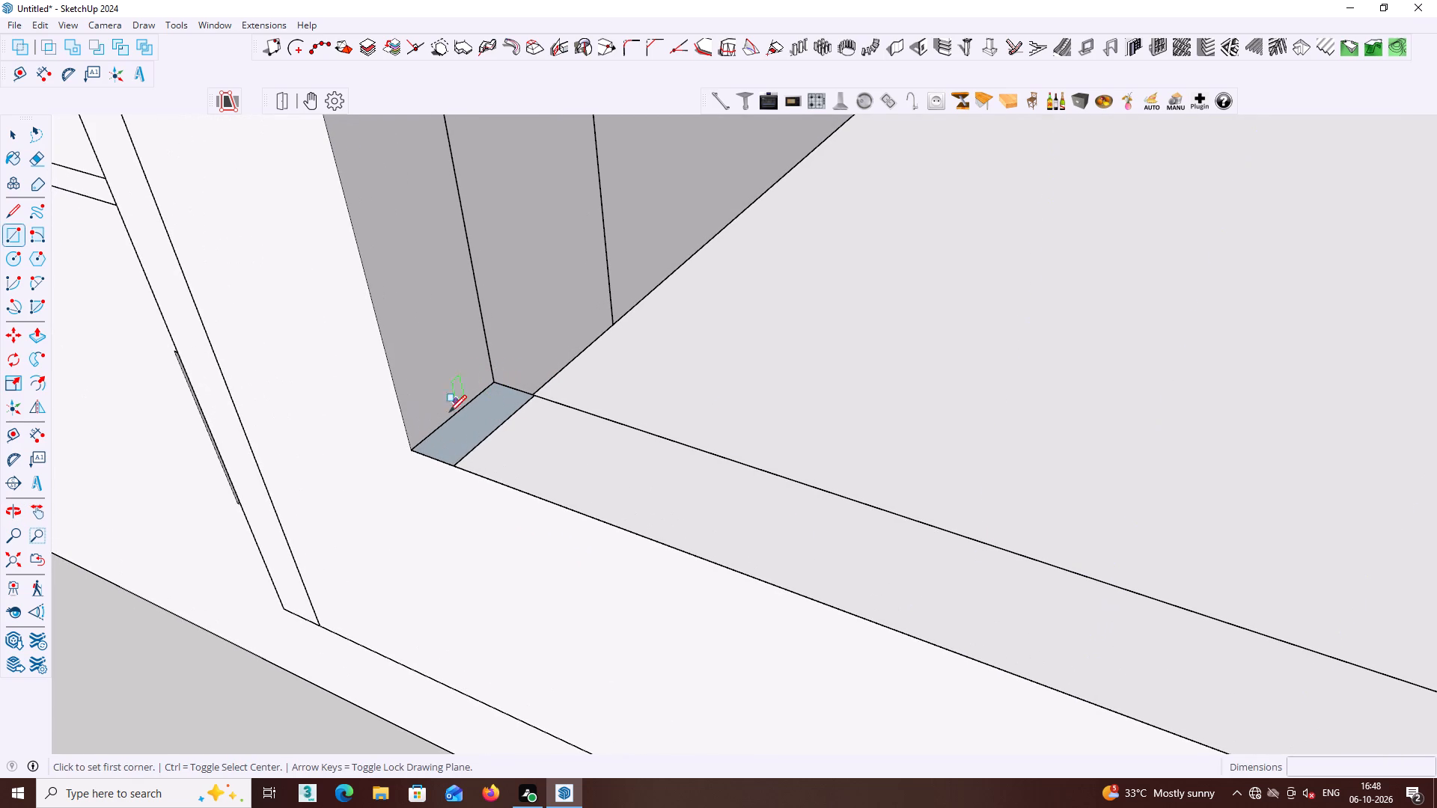
pyautogui.click(417, 448)
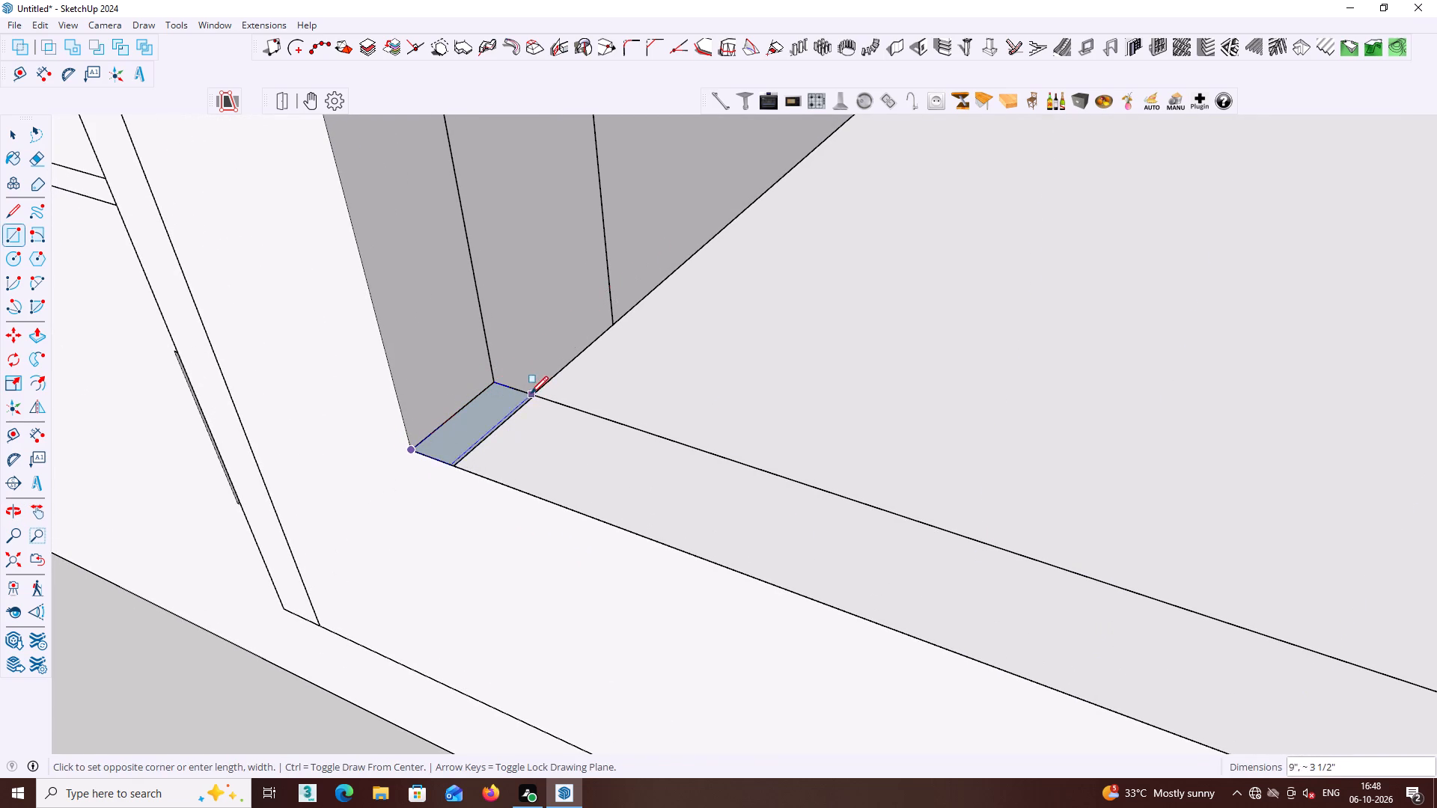
pyautogui.click(534, 397)
# Delete the dividing edge between the corner patch and the top face of the frame's lower bar.
pyautogui.press('space')
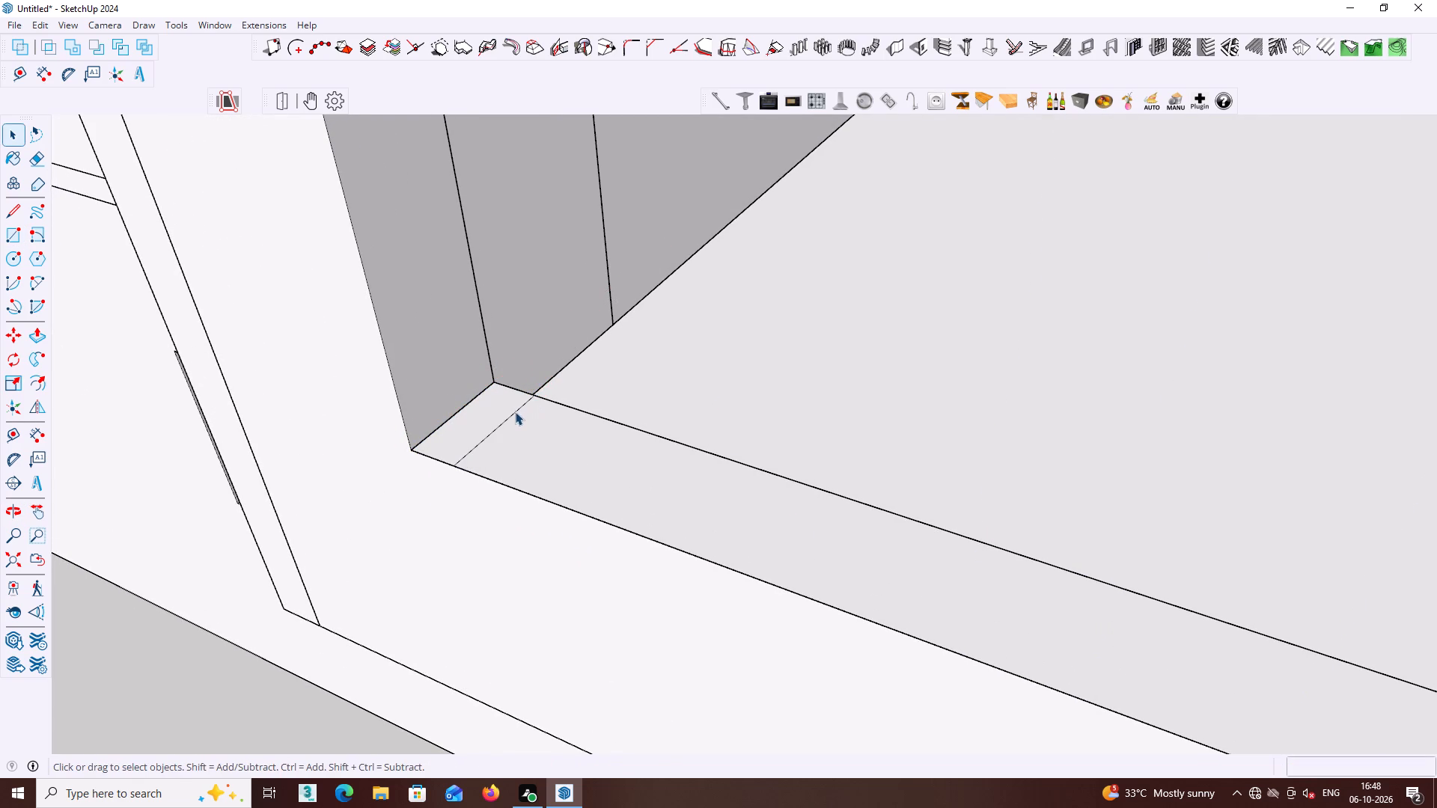
pyautogui.click(513, 411)
pyautogui.press('Delete')
# Examine the C-shaped frame's opening, lower bar and adjoining wall from the balcony side and the front.
pyautogui.scroll(-7, 521, 412)
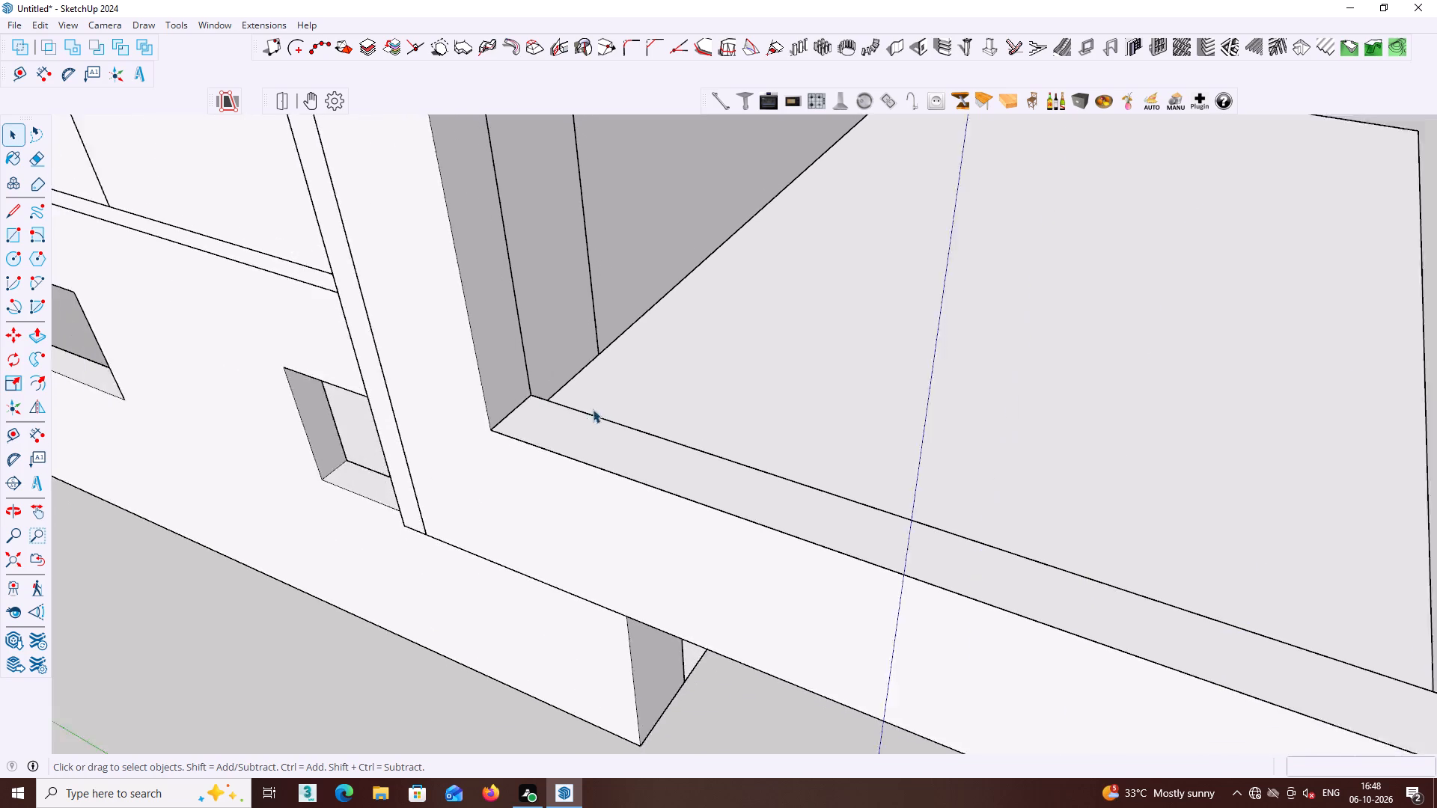
pyautogui.scroll(-7, 593, 409)
pyautogui.moveTo(684, 454); pyautogui.dragTo(691, 462, button='middle')
pyautogui.moveTo(1028, 547); pyautogui.dragTo(504, 360, button='middle')
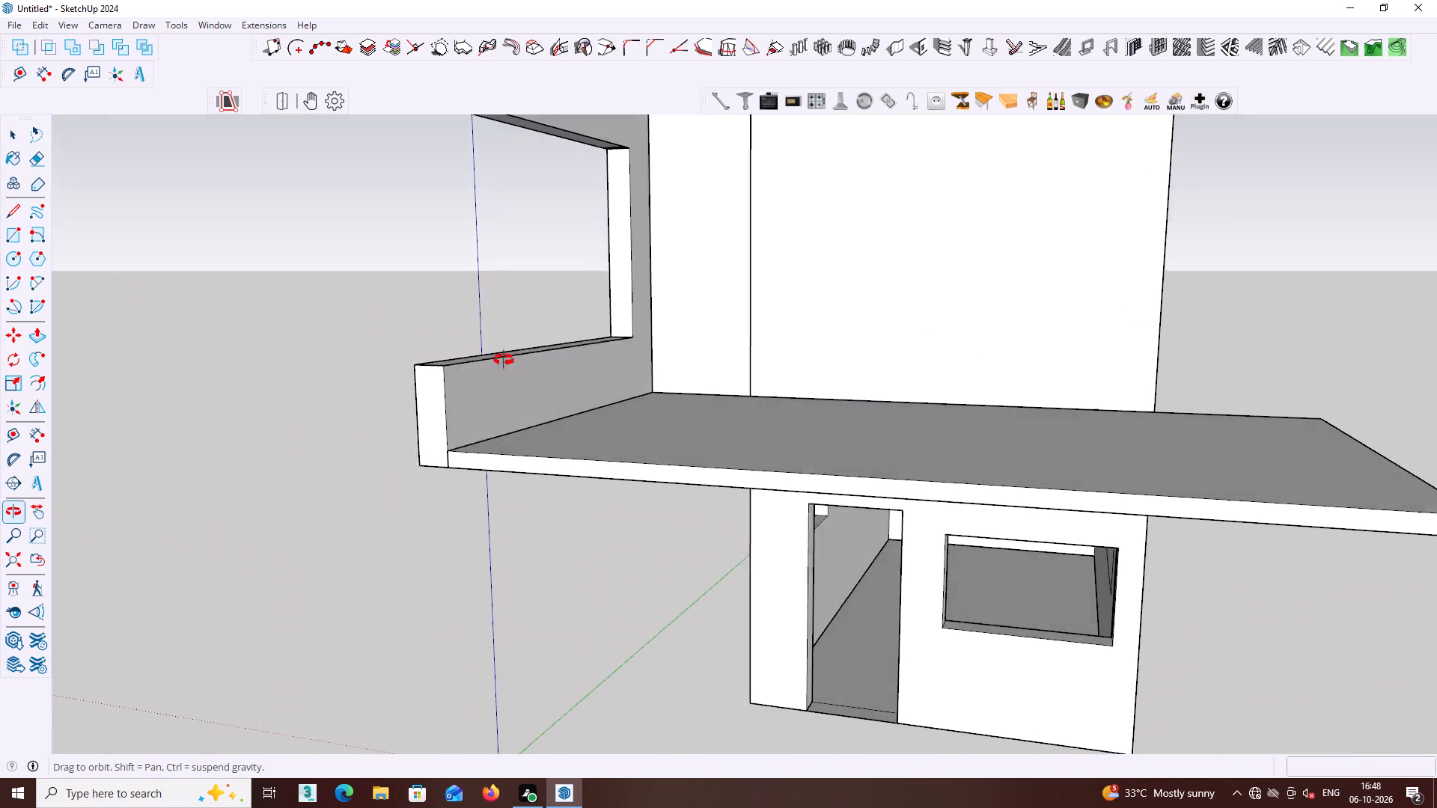
pyautogui.moveTo(504, 360); pyautogui.dragTo(1370, 477, button='middle')
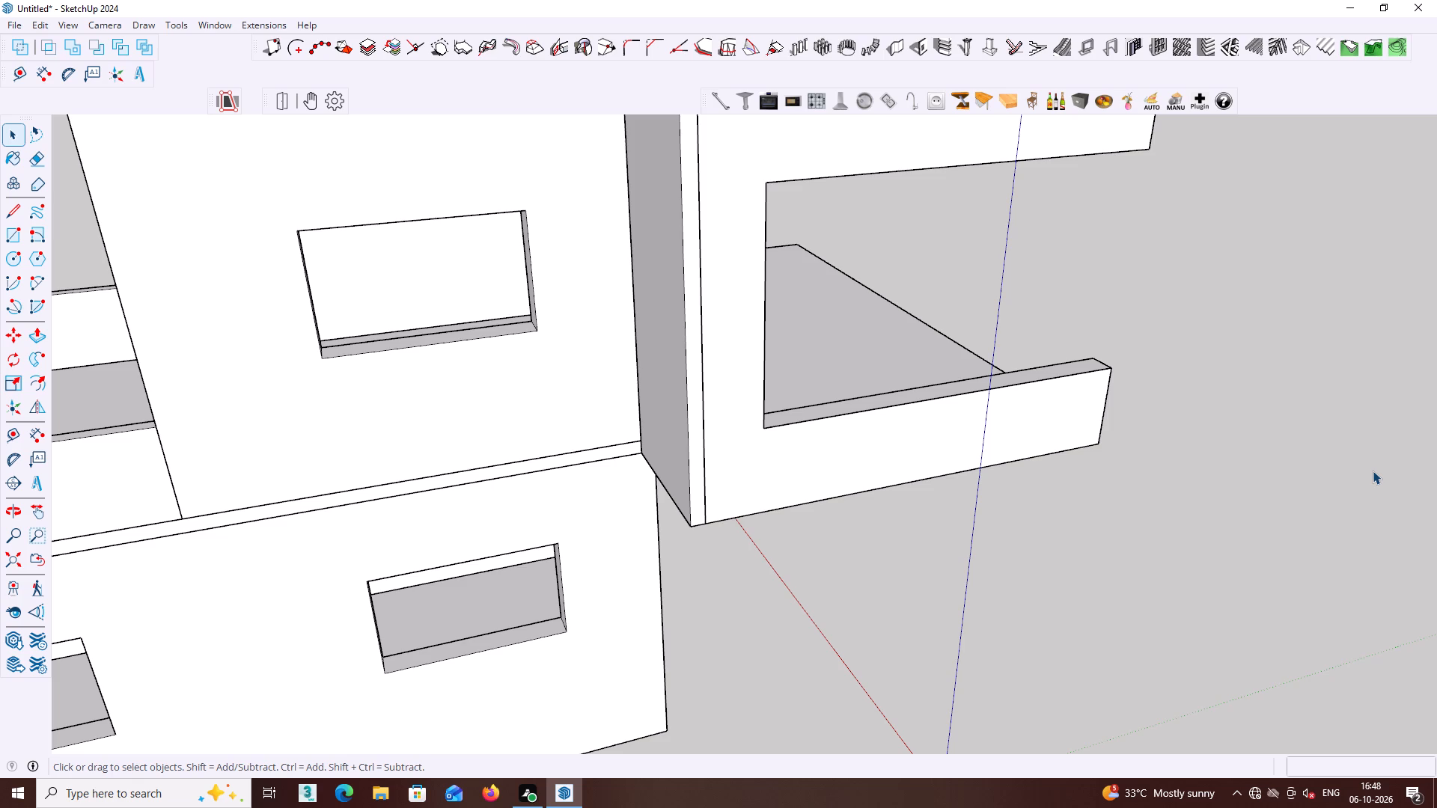
pyautogui.scroll(-5, 1230, 457)
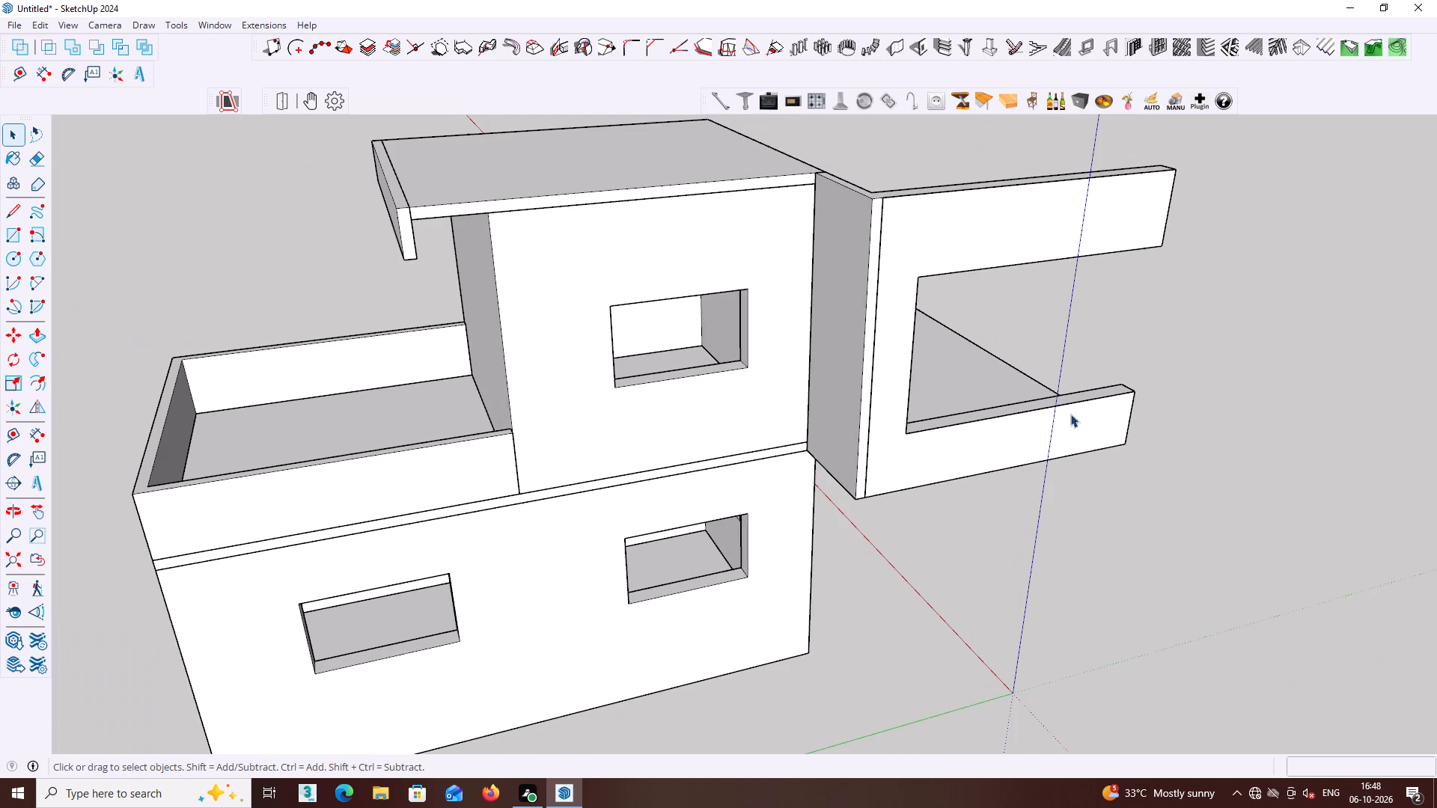
pyautogui.moveTo(906, 198); pyautogui.dragTo(853, 171, button='middle')
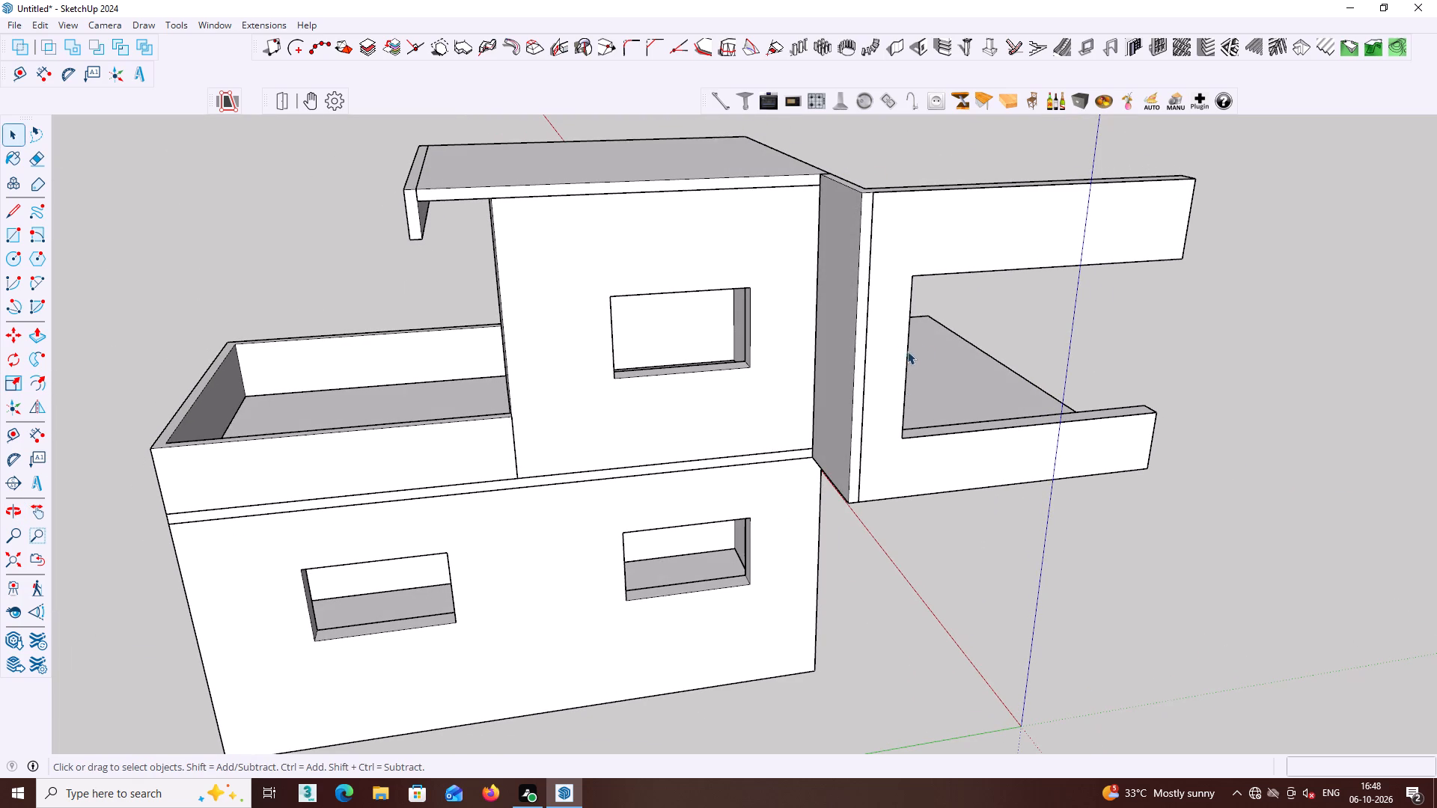
pyautogui.scroll(2, 871, 240)
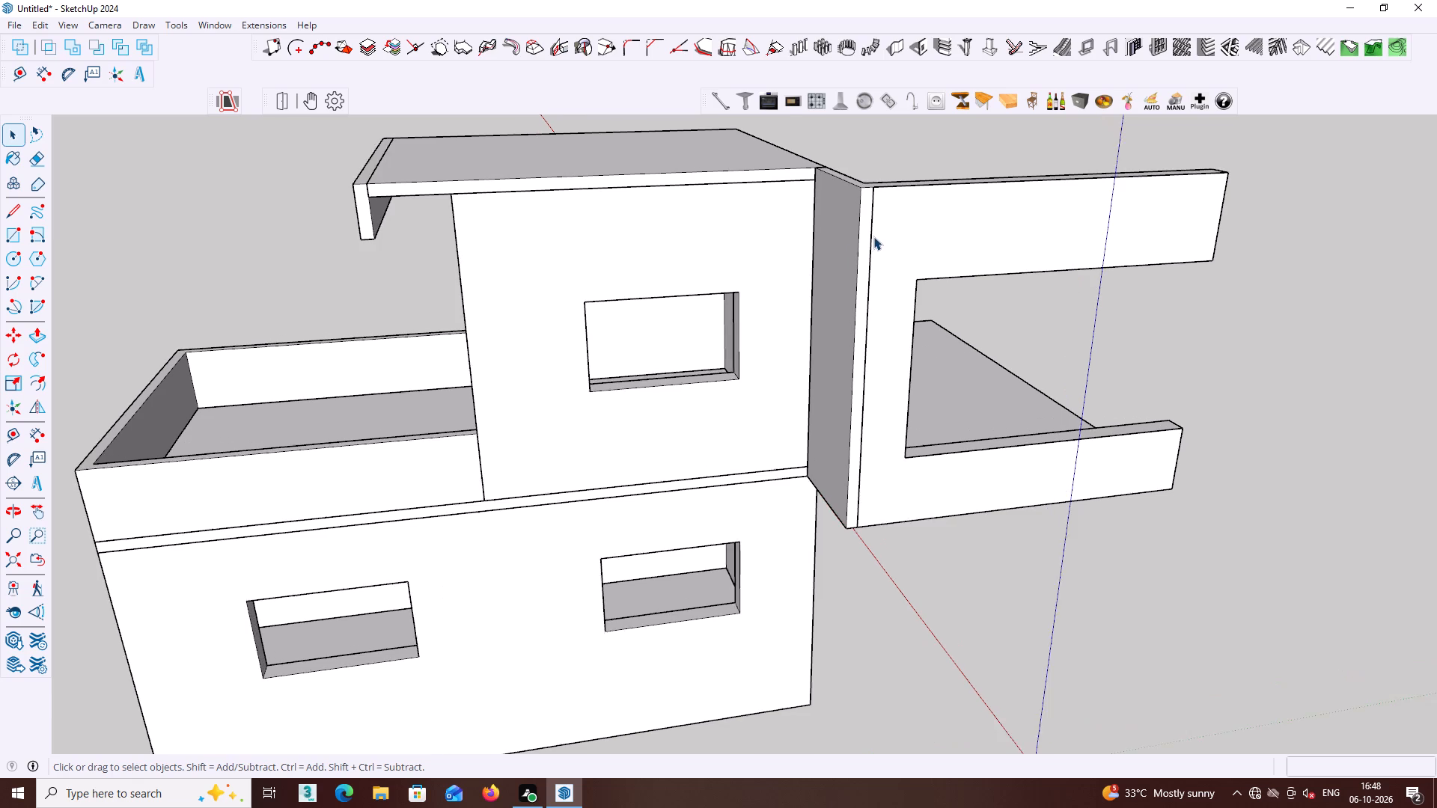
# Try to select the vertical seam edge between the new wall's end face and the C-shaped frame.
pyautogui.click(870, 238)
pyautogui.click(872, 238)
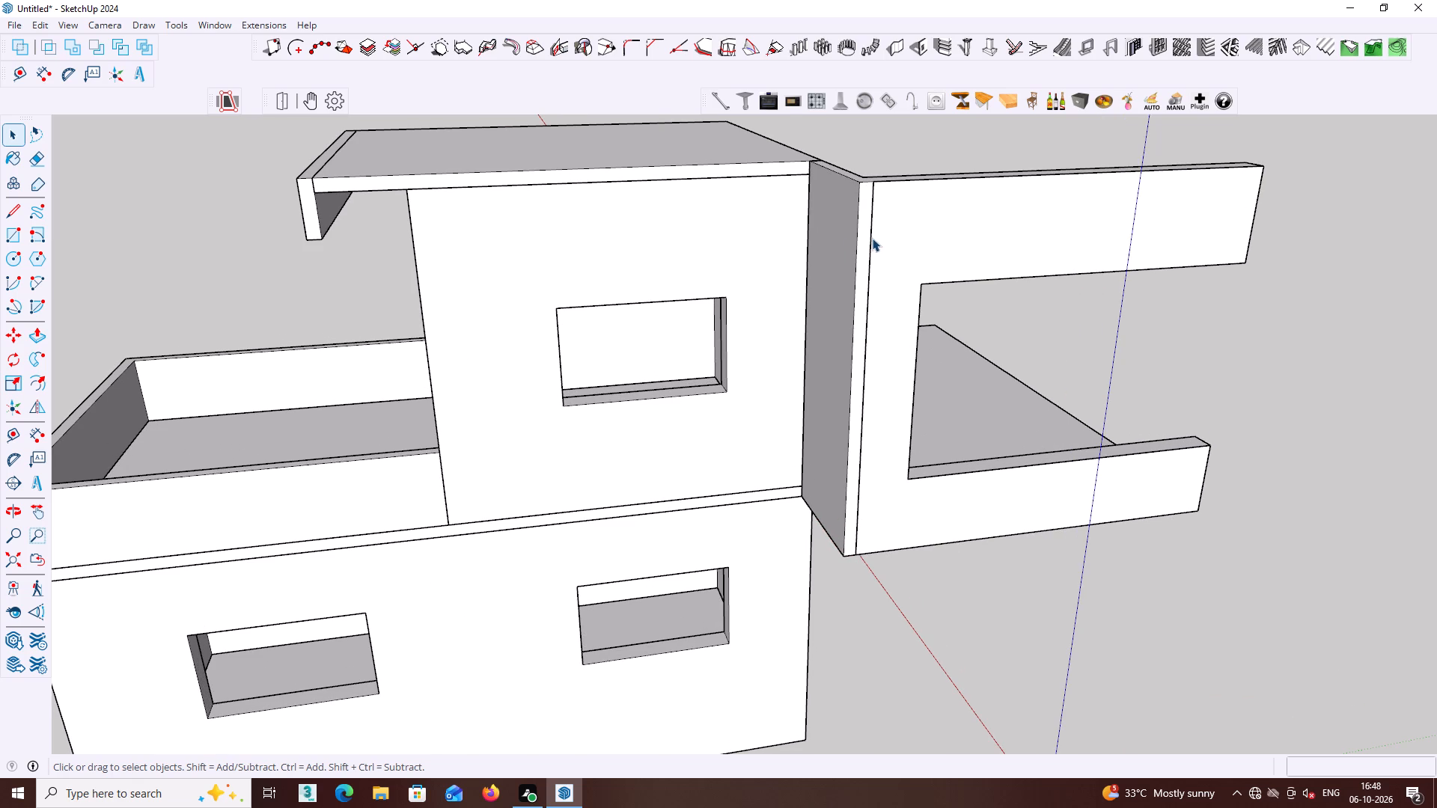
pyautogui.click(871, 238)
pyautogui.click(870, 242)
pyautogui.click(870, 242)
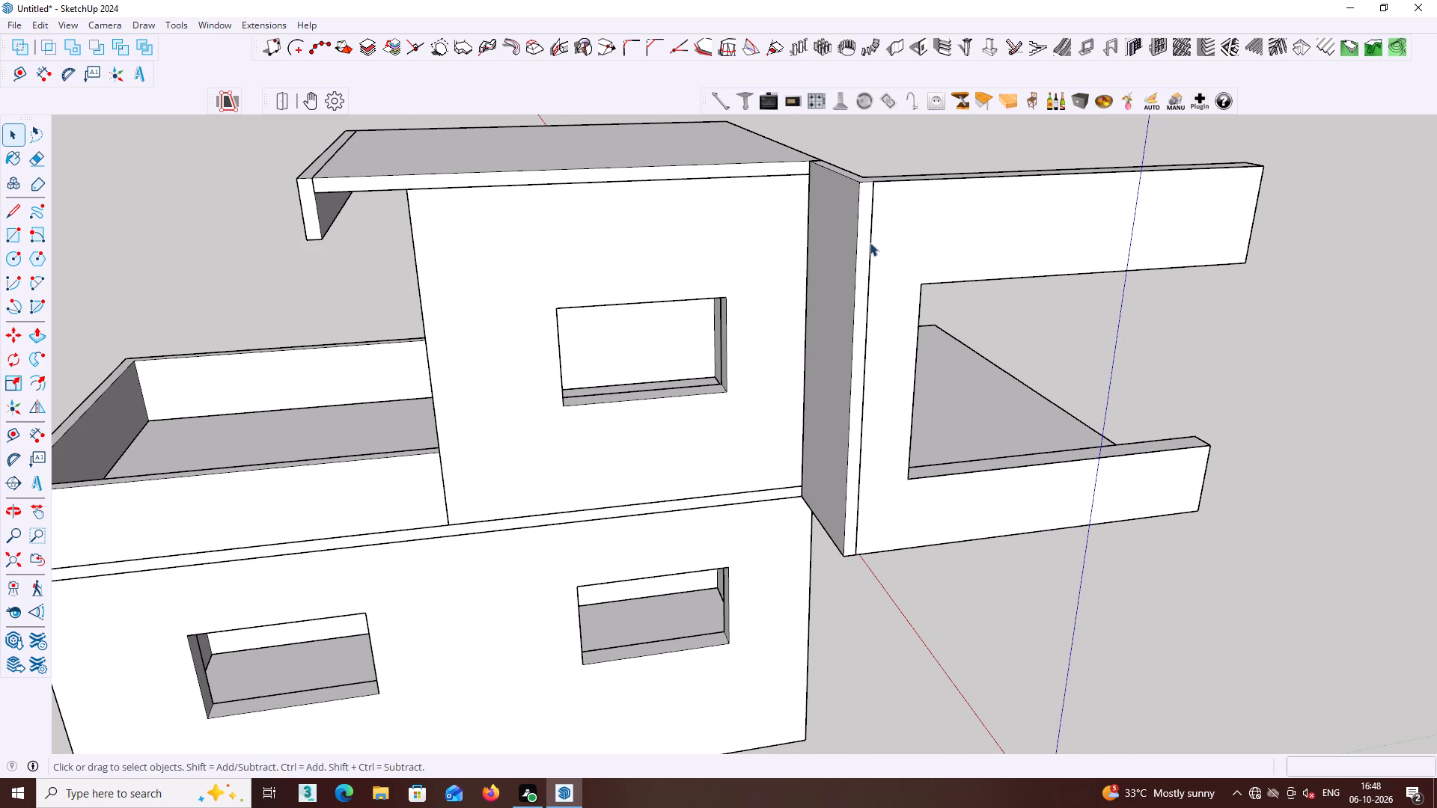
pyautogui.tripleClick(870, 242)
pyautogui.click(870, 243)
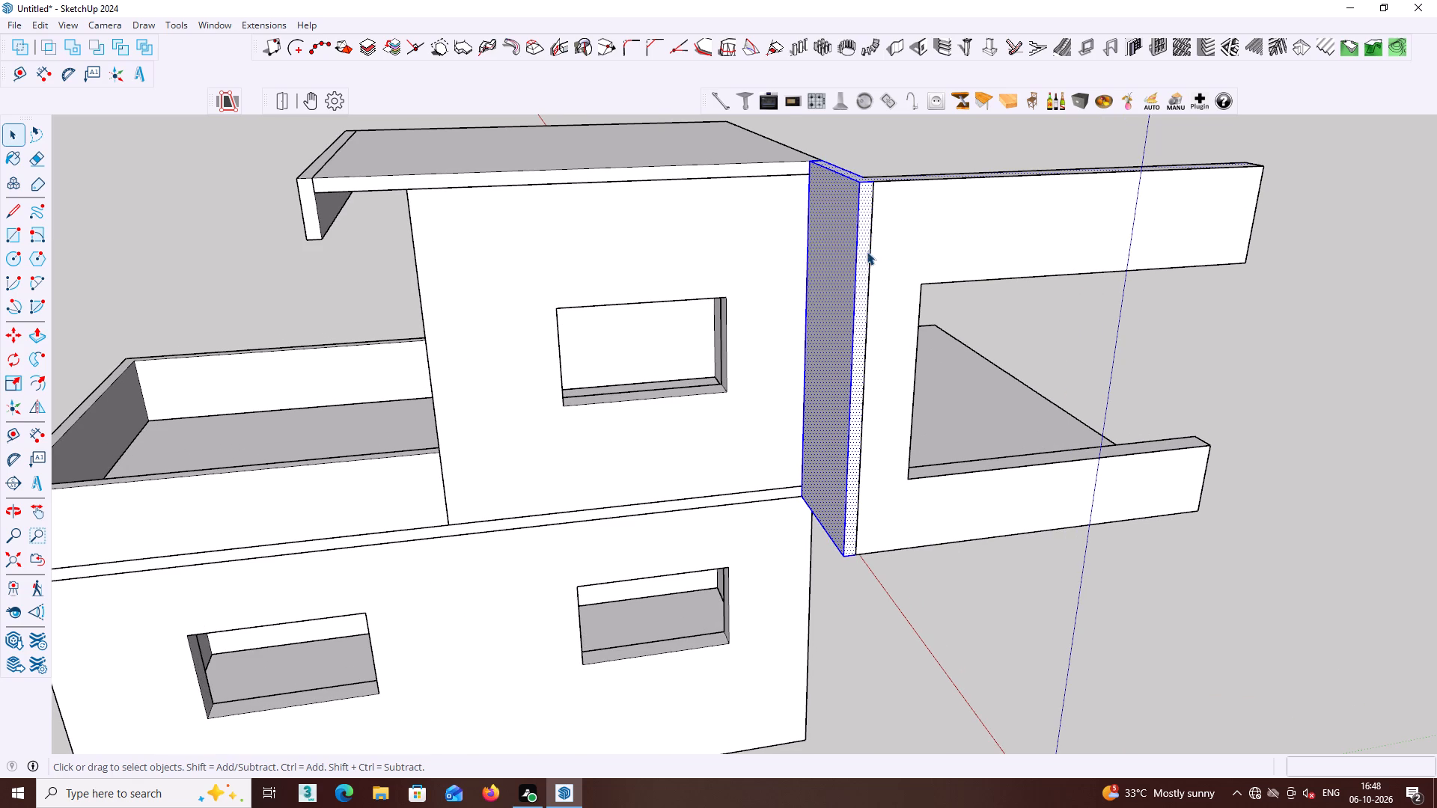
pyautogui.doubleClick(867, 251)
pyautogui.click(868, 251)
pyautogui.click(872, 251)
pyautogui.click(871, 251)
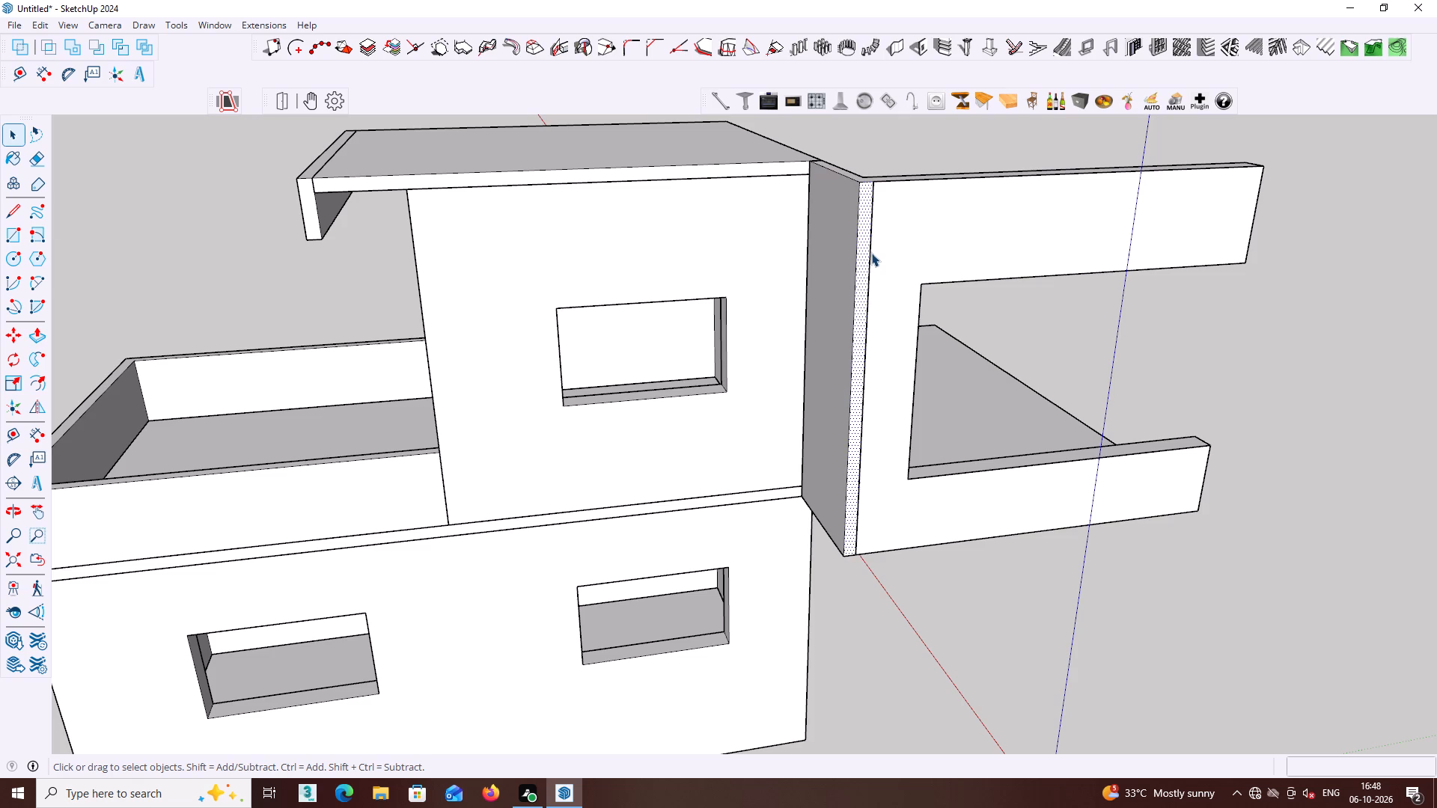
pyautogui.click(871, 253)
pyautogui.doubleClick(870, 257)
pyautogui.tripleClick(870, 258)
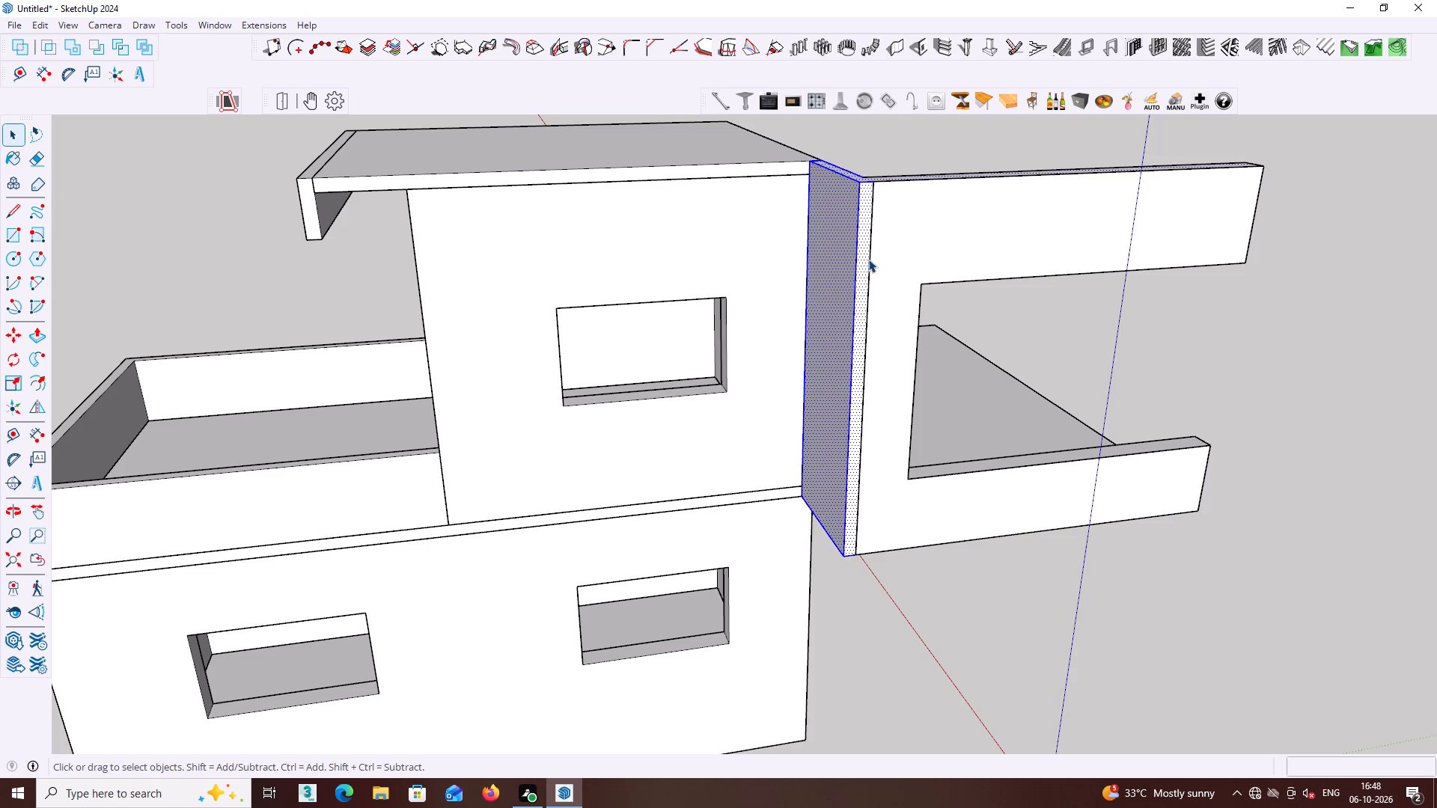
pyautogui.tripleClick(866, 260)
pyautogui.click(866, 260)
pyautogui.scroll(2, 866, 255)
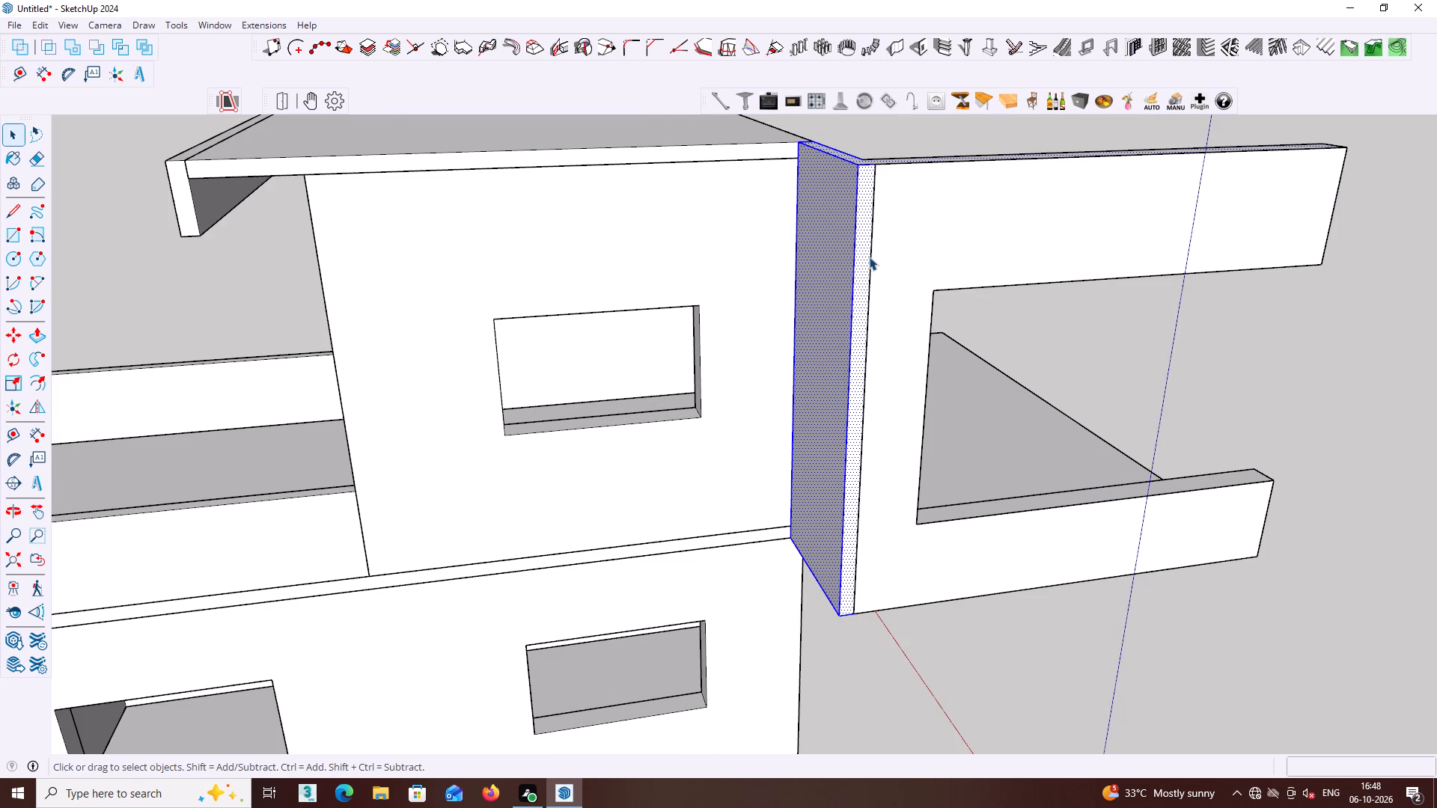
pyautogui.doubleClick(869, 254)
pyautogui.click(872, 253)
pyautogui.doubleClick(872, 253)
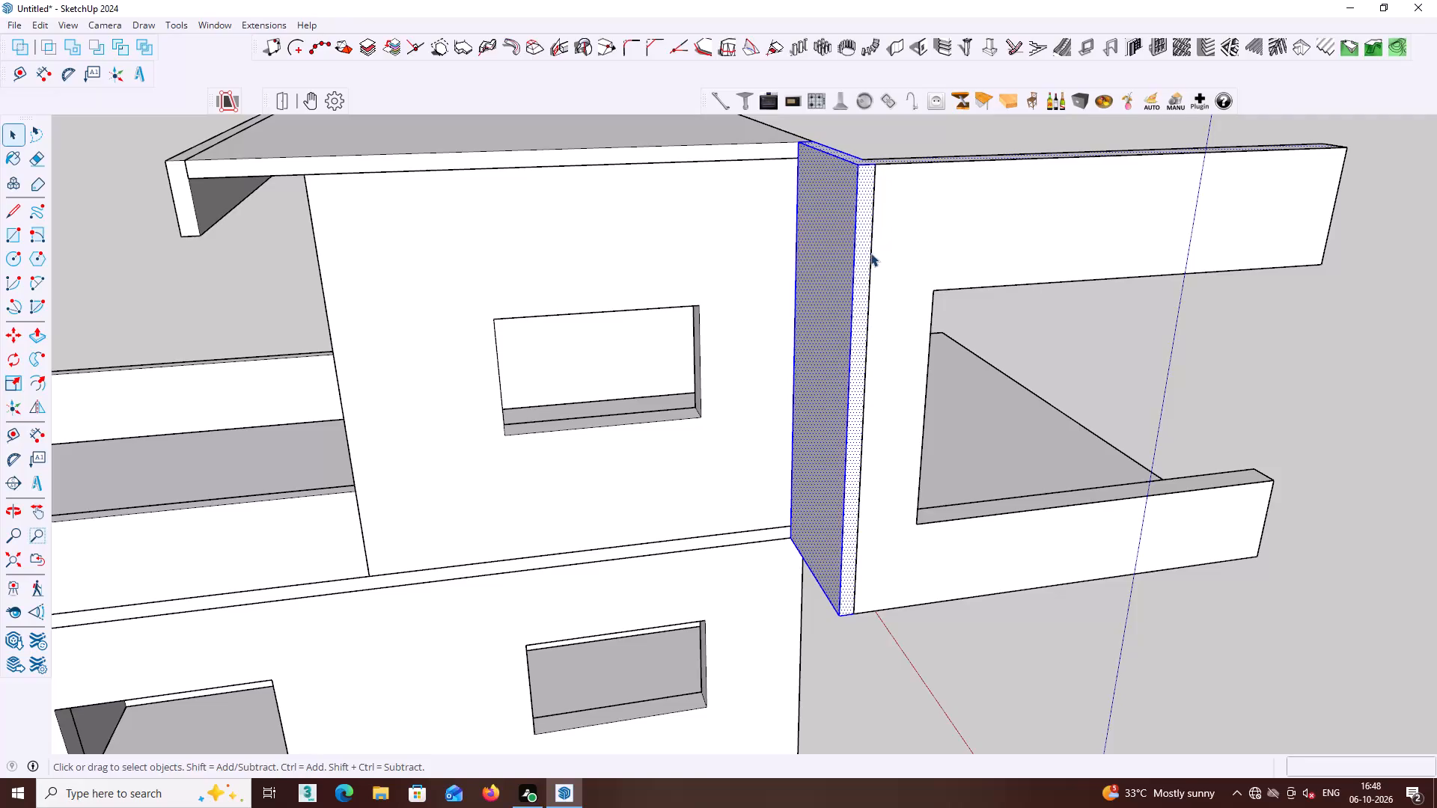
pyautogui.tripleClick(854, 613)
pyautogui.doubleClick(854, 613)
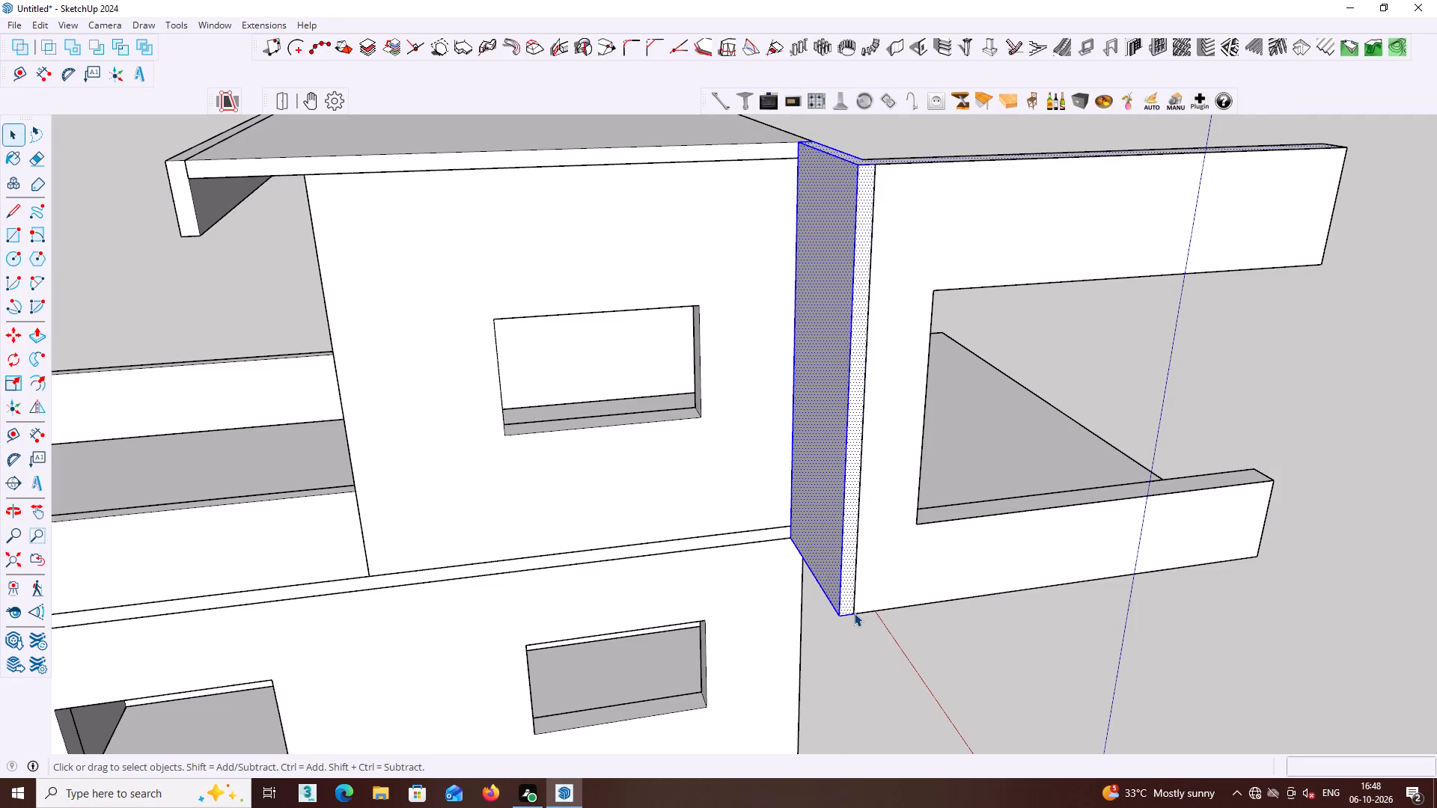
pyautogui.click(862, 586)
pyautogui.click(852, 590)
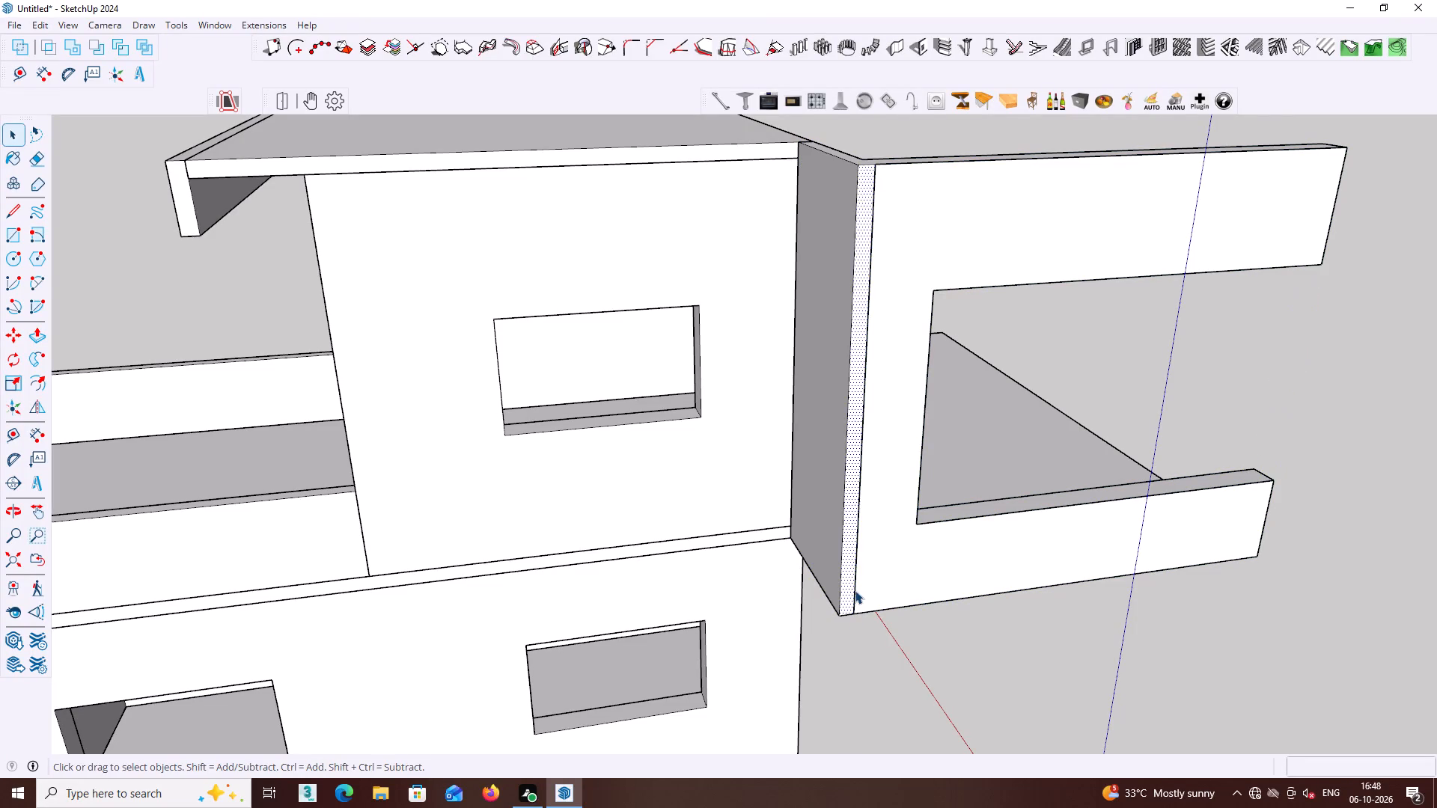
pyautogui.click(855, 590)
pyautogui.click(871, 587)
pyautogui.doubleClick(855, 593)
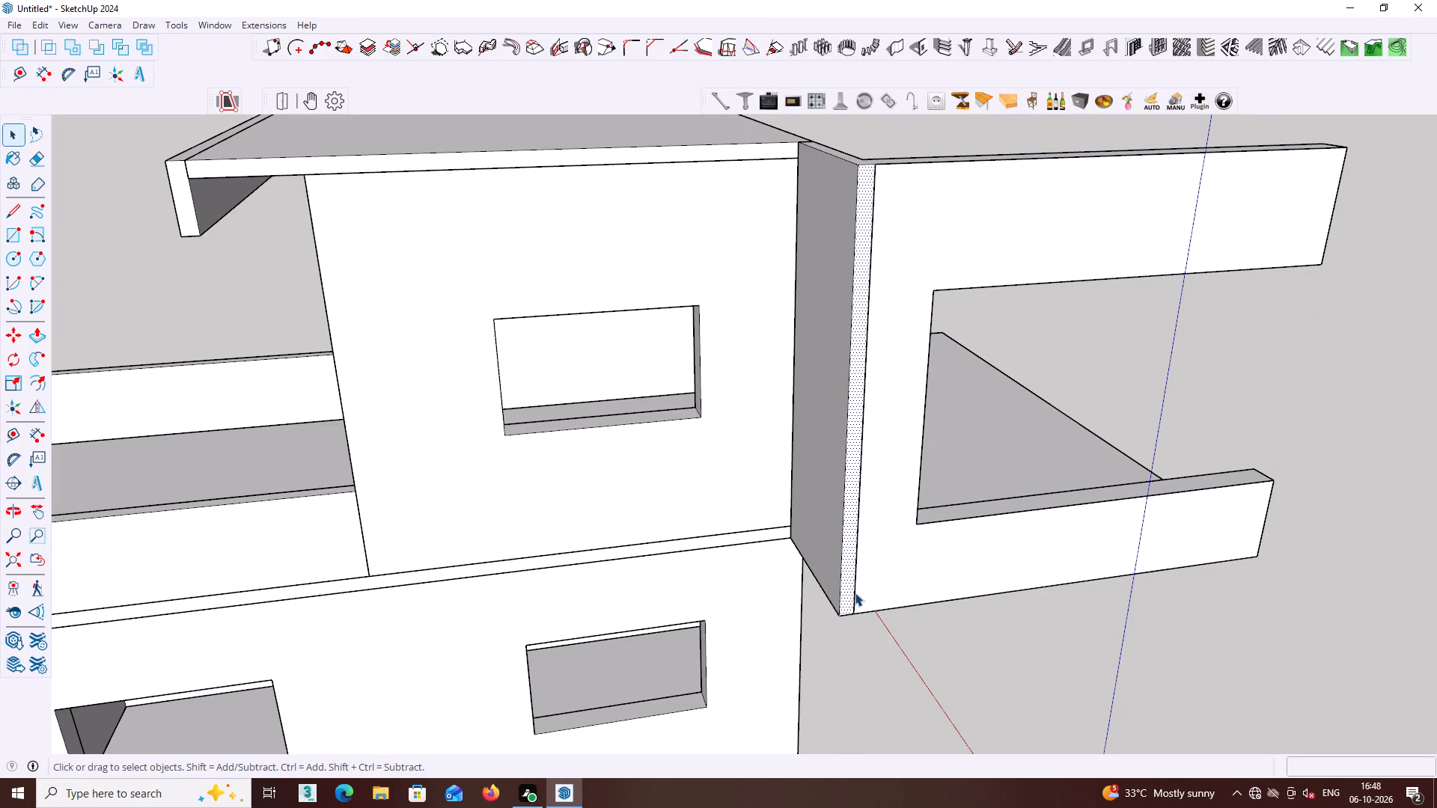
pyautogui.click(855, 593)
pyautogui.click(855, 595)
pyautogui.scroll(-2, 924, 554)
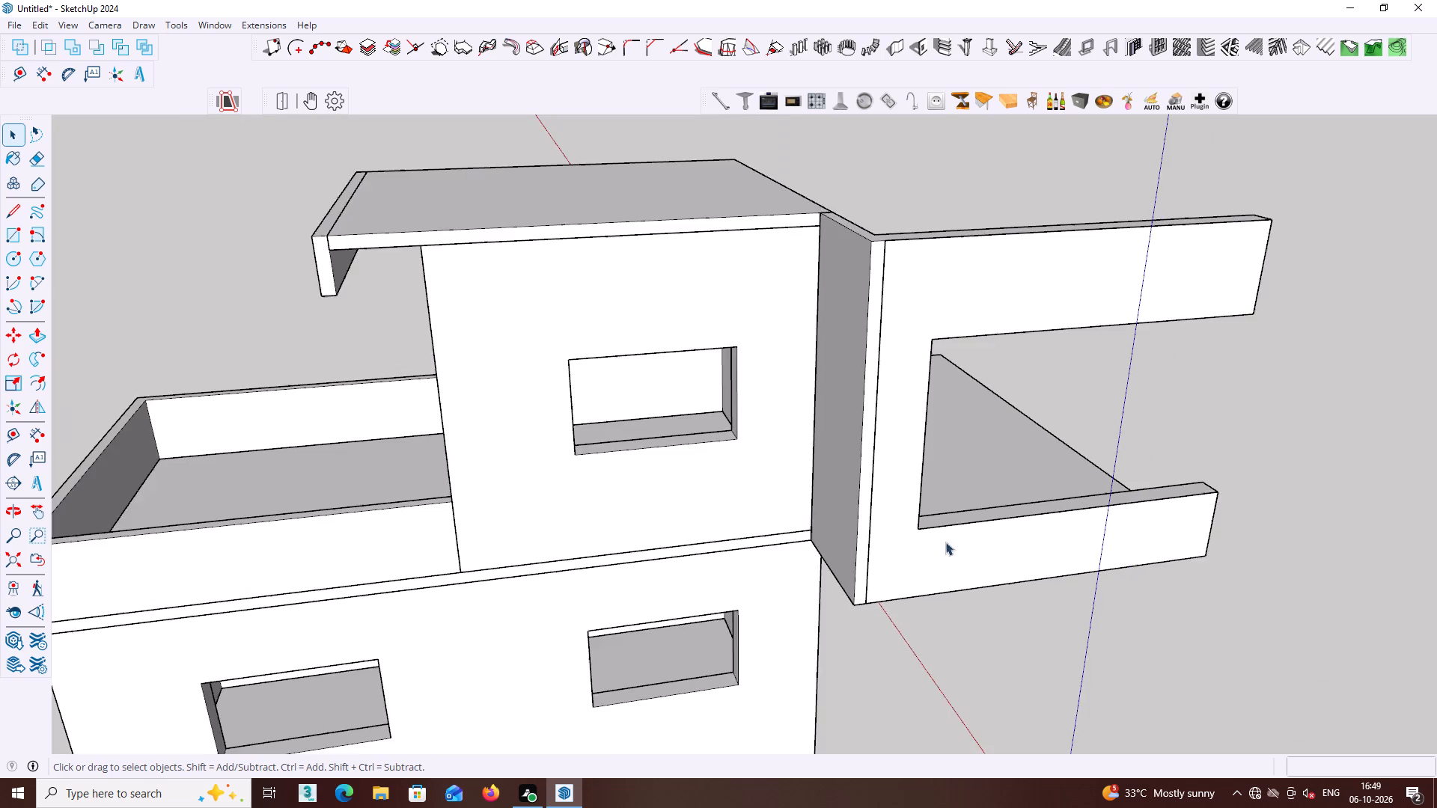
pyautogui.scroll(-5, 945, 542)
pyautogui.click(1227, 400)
# Examine the joints between the C-shaped frame, new wall, upper storey and balcony slab from all around the house.
pyautogui.moveTo(1283, 353); pyautogui.dragTo(629, 418, button='middle')
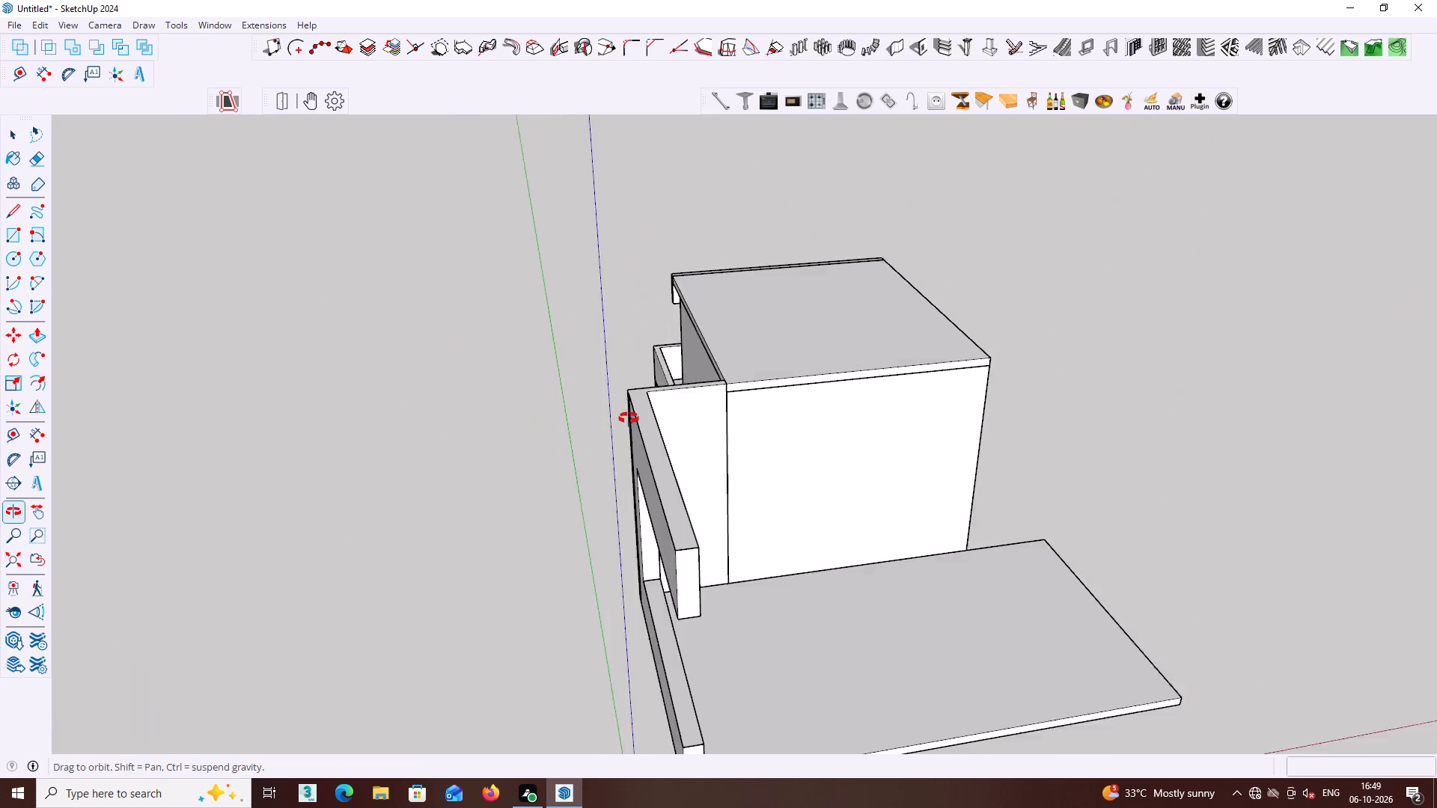
pyautogui.moveTo(629, 418); pyautogui.dragTo(626, 420, button='middle')
pyautogui.moveTo(839, 410); pyautogui.dragTo(684, 403, button='middle')
pyautogui.scroll(-2, 721, 400)
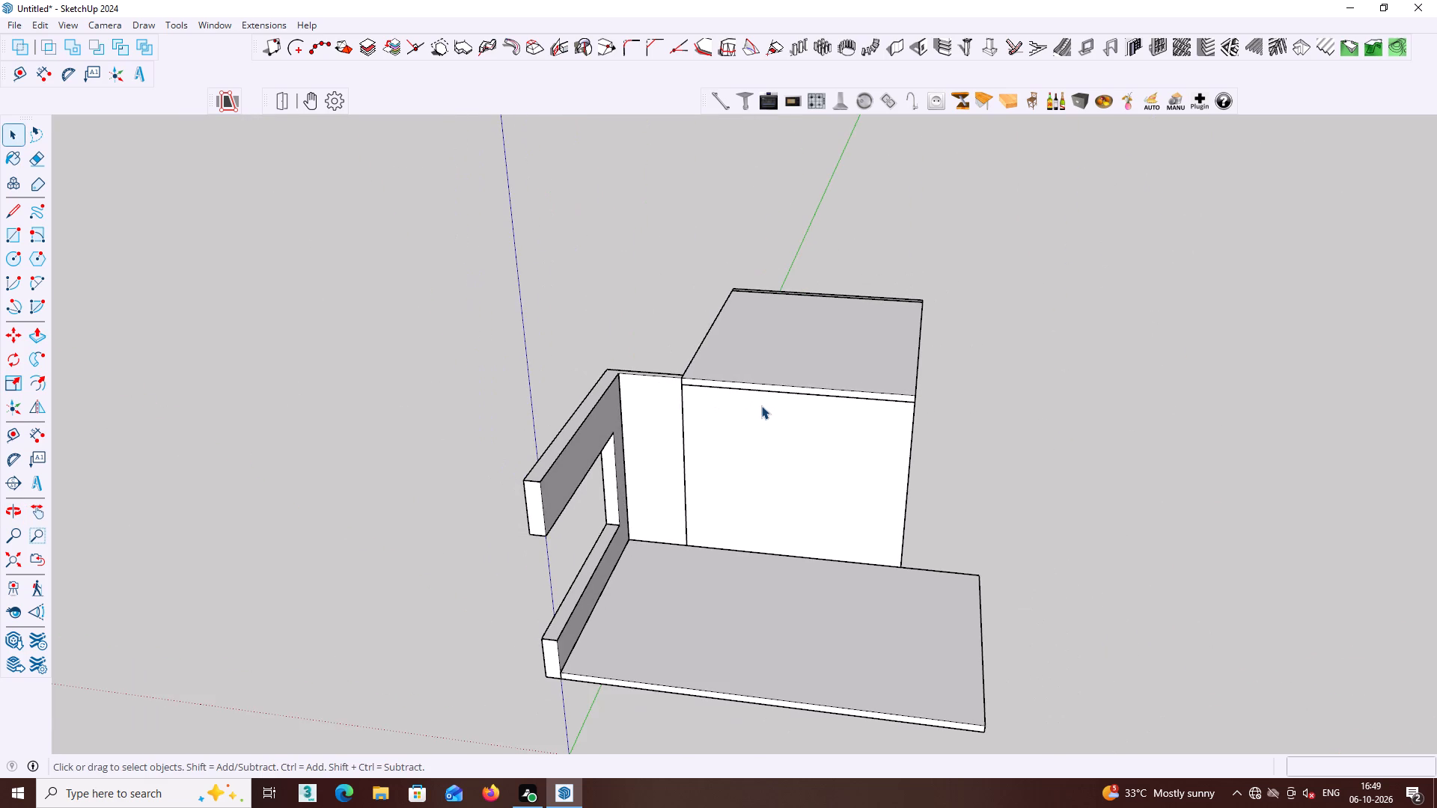
pyautogui.moveTo(1251, 426); pyautogui.dragTo(1284, 423, button='middle')
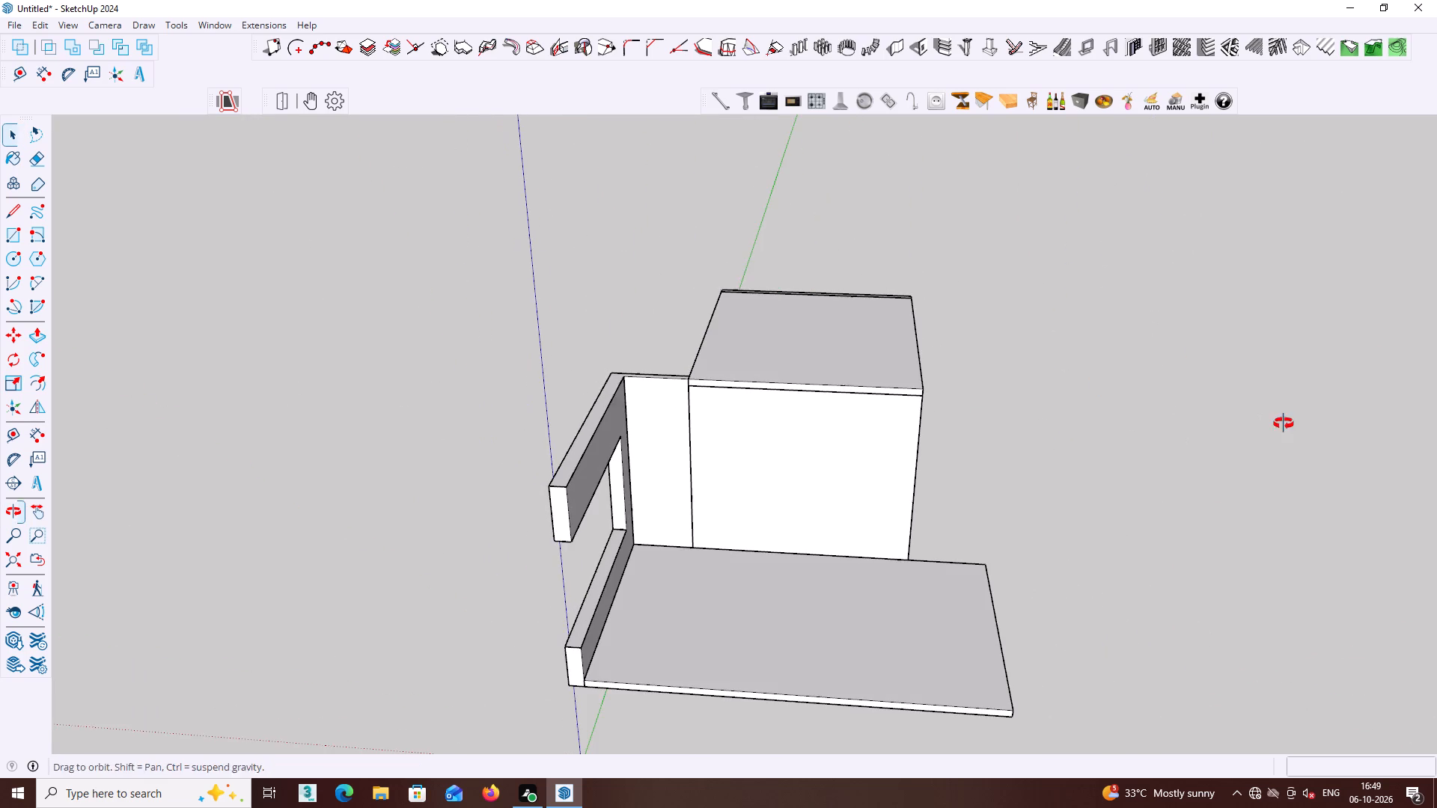
pyautogui.moveTo(1284, 423); pyautogui.dragTo(1274, 423, button='middle')
pyautogui.scroll(-2, 646, 437)
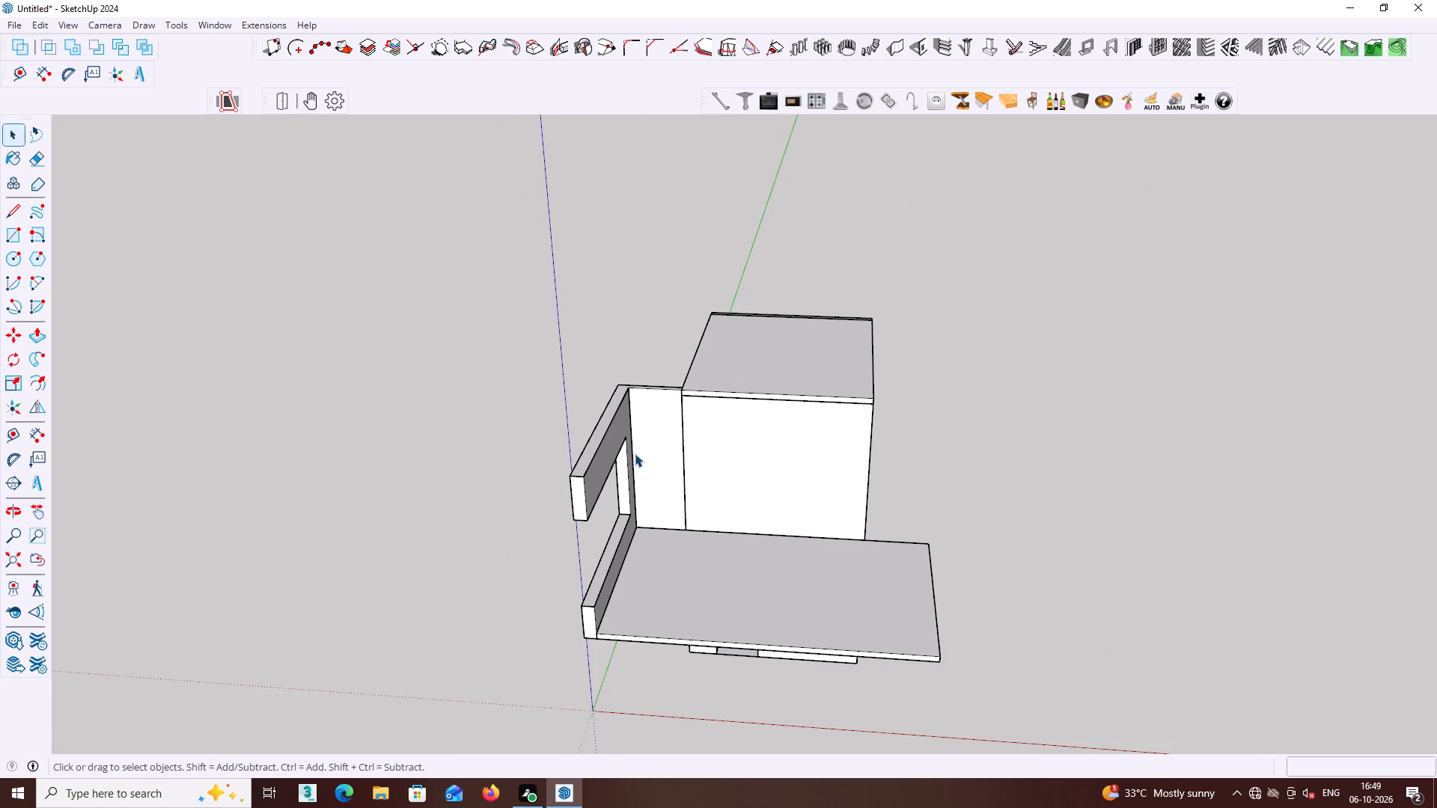
pyautogui.click(635, 453)
pyautogui.moveTo(487, 252); pyautogui.dragTo(1009, 227, button='middle')
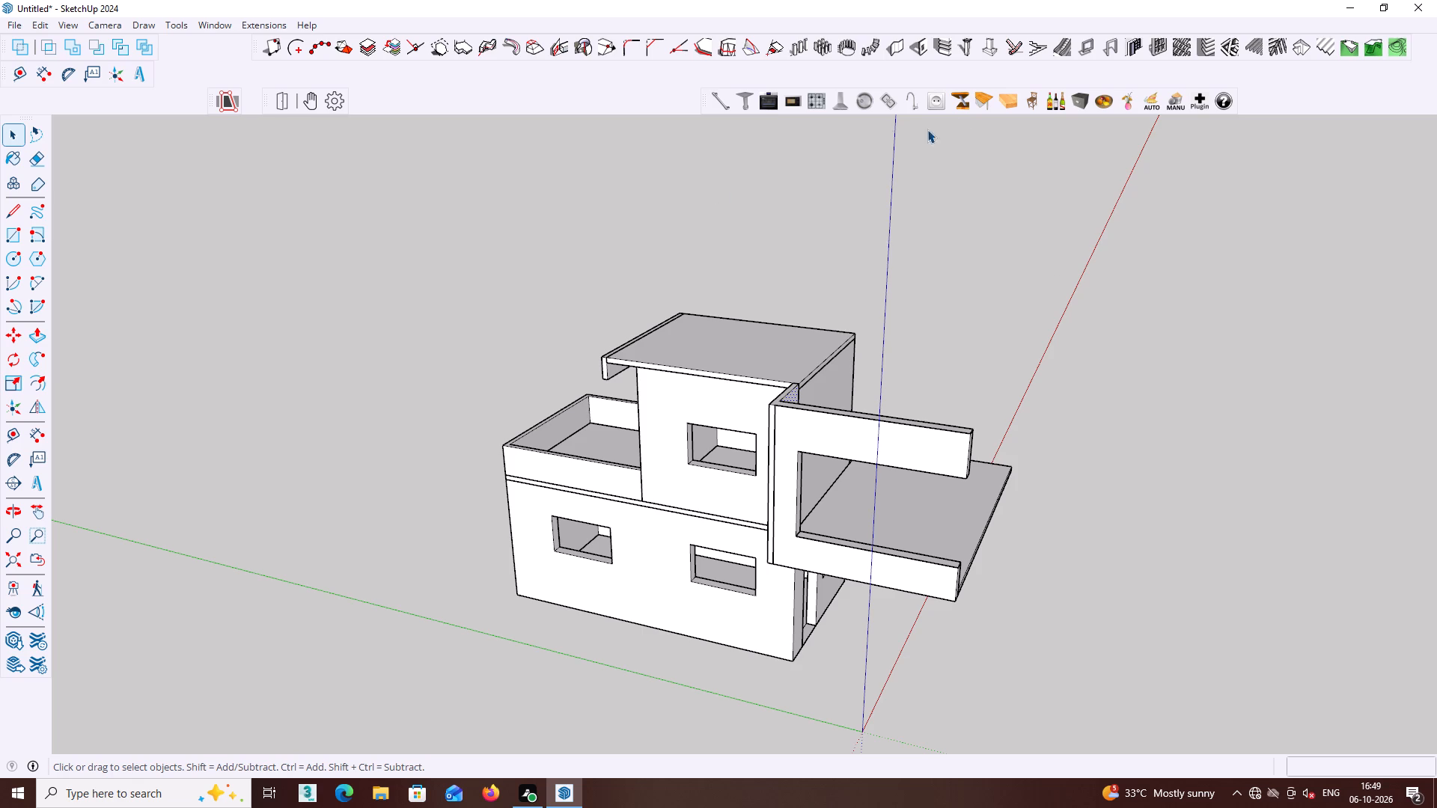
pyautogui.scroll(-1, 920, 132)
pyautogui.moveTo(724, 239); pyautogui.dragTo(1141, 383, button='middle')
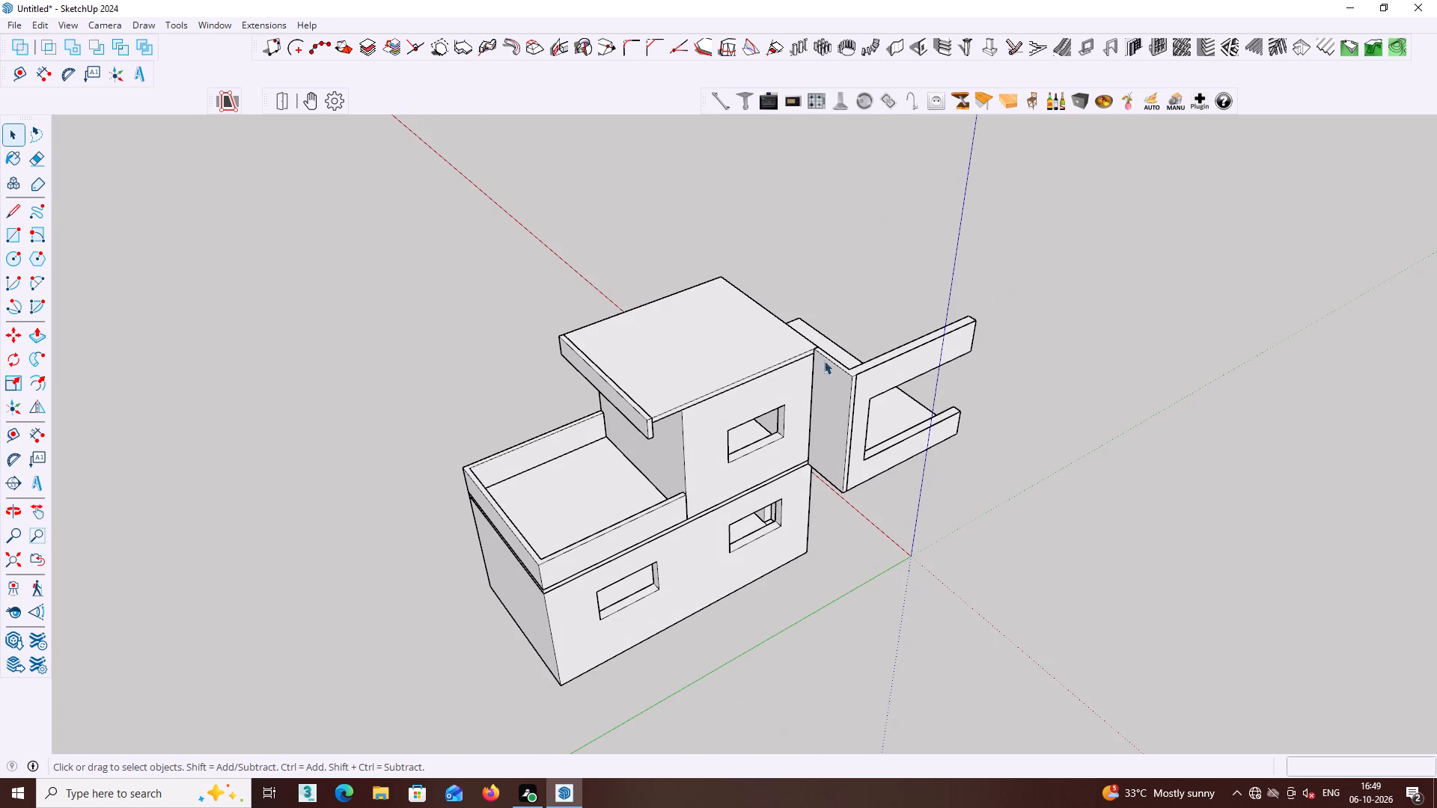
pyautogui.moveTo(810, 364); pyautogui.dragTo(894, 228, button='middle')
pyautogui.scroll(2, 880, 293)
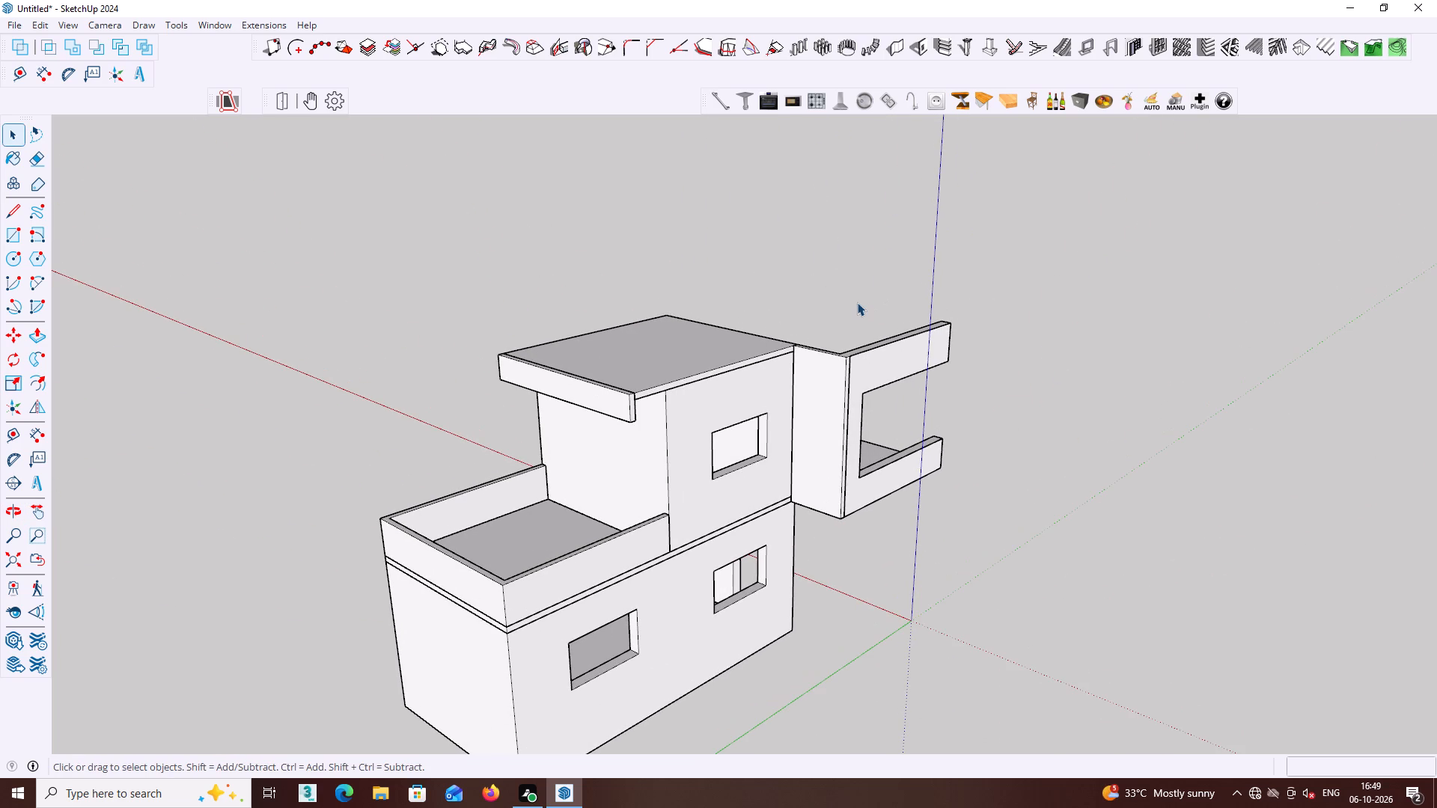
pyautogui.moveTo(886, 393); pyautogui.dragTo(873, 390, button='middle')
pyautogui.moveTo(1208, 379); pyautogui.dragTo(835, 370, button='middle')
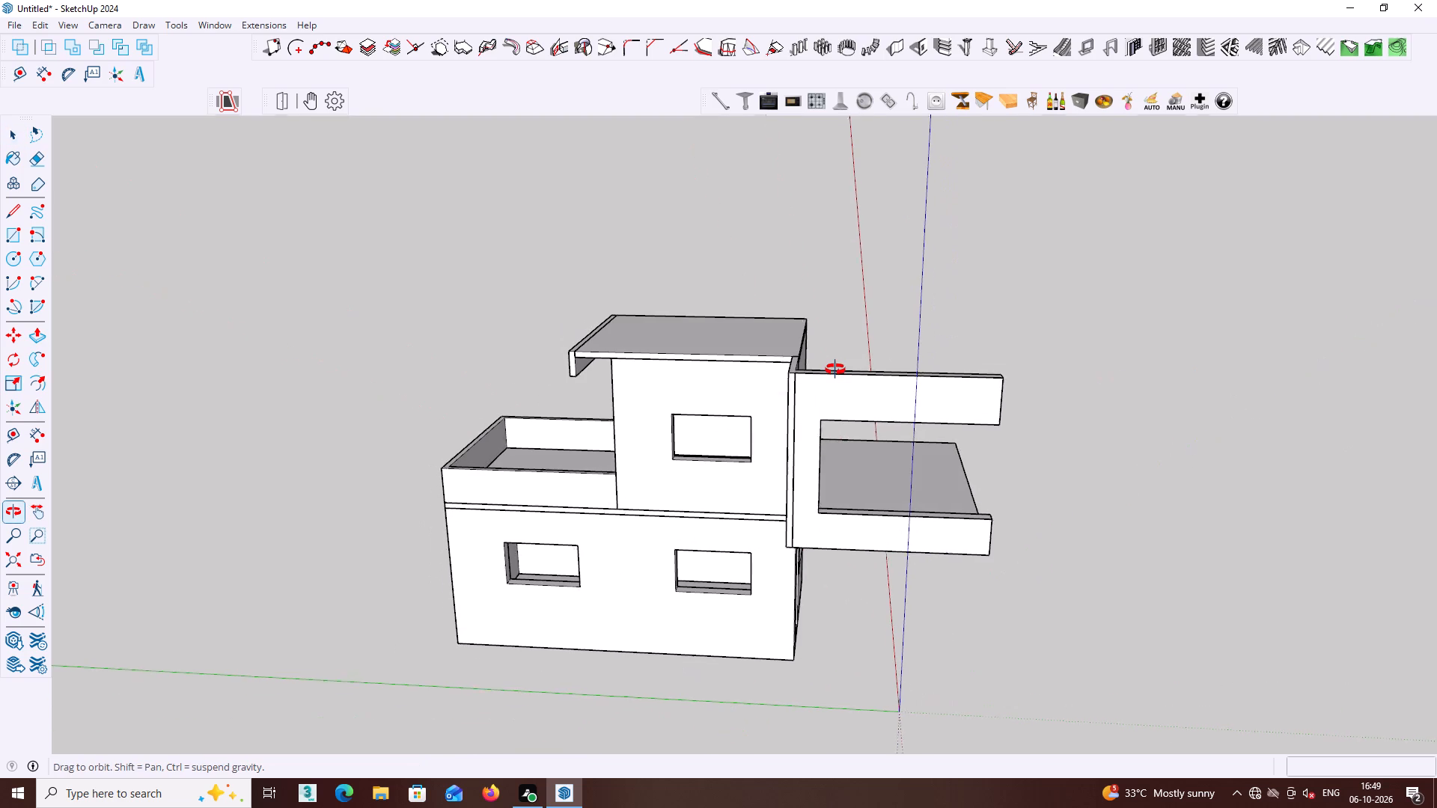
# Examine the upper storey, roof slab, terrace parapet and C-shaped frame from the windowed side of the house.
pyautogui.moveTo(835, 370); pyautogui.dragTo(840, 370, button='middle')
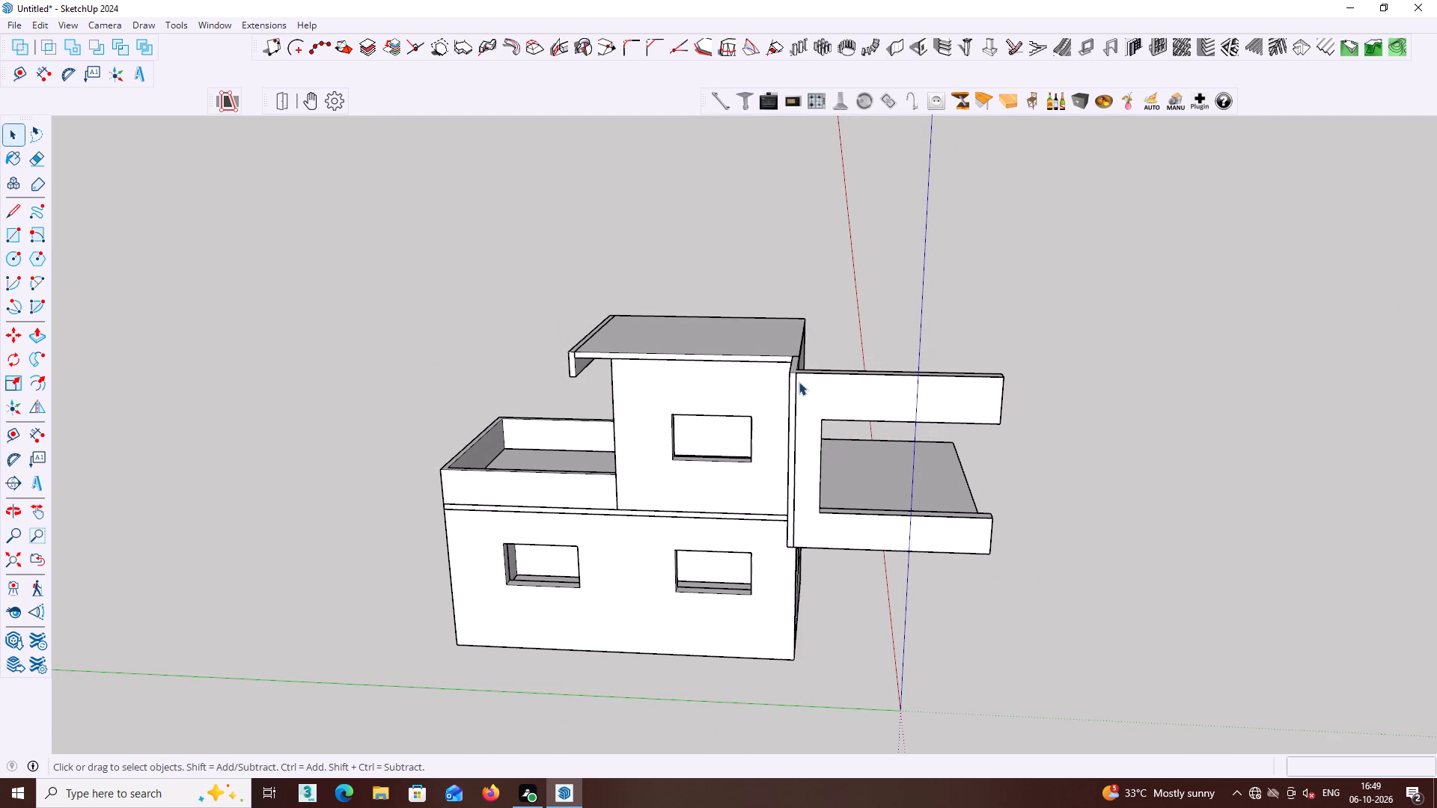
pyautogui.moveTo(832, 385); pyautogui.dragTo(962, 382, button='middle')
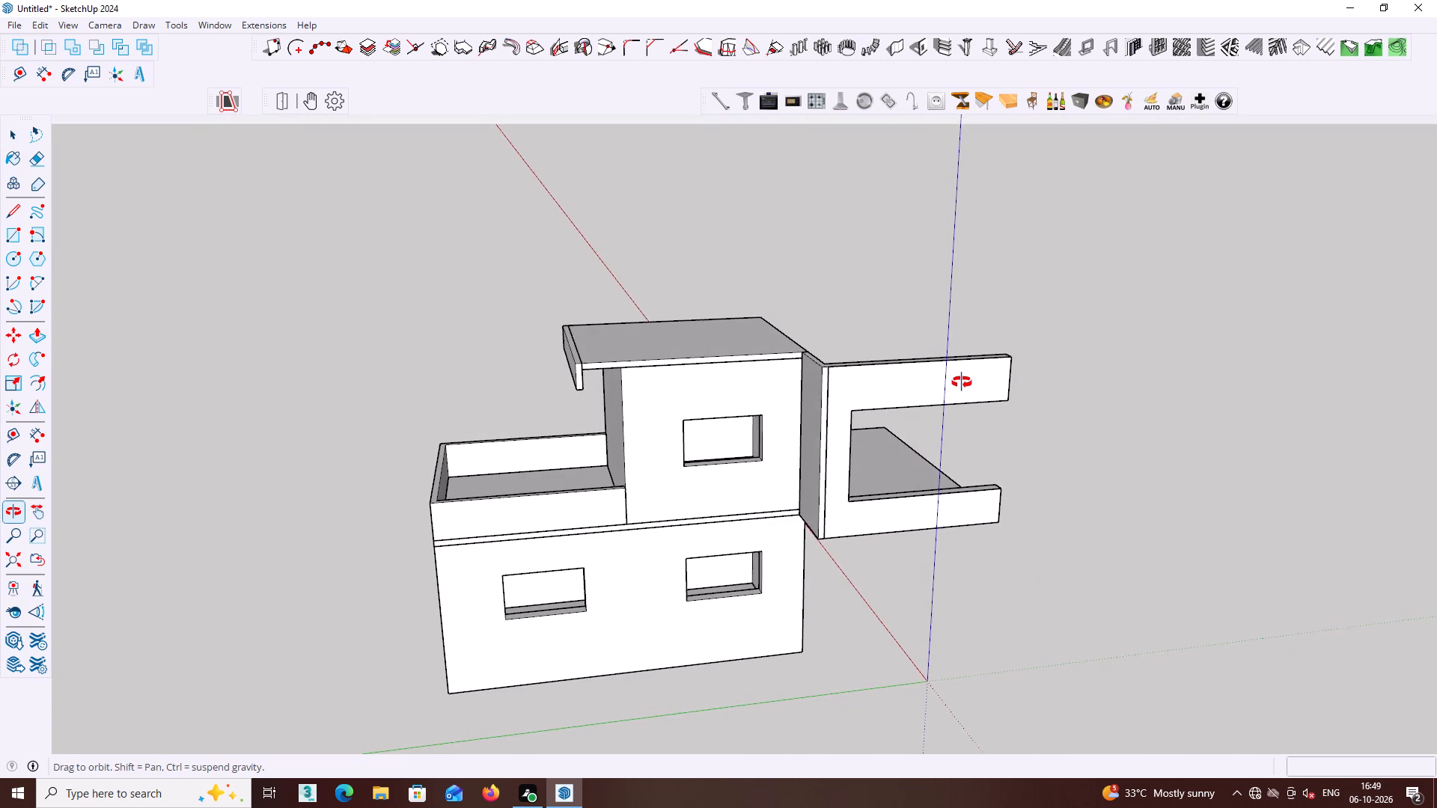
pyautogui.moveTo(962, 382); pyautogui.dragTo(955, 378, button='middle')
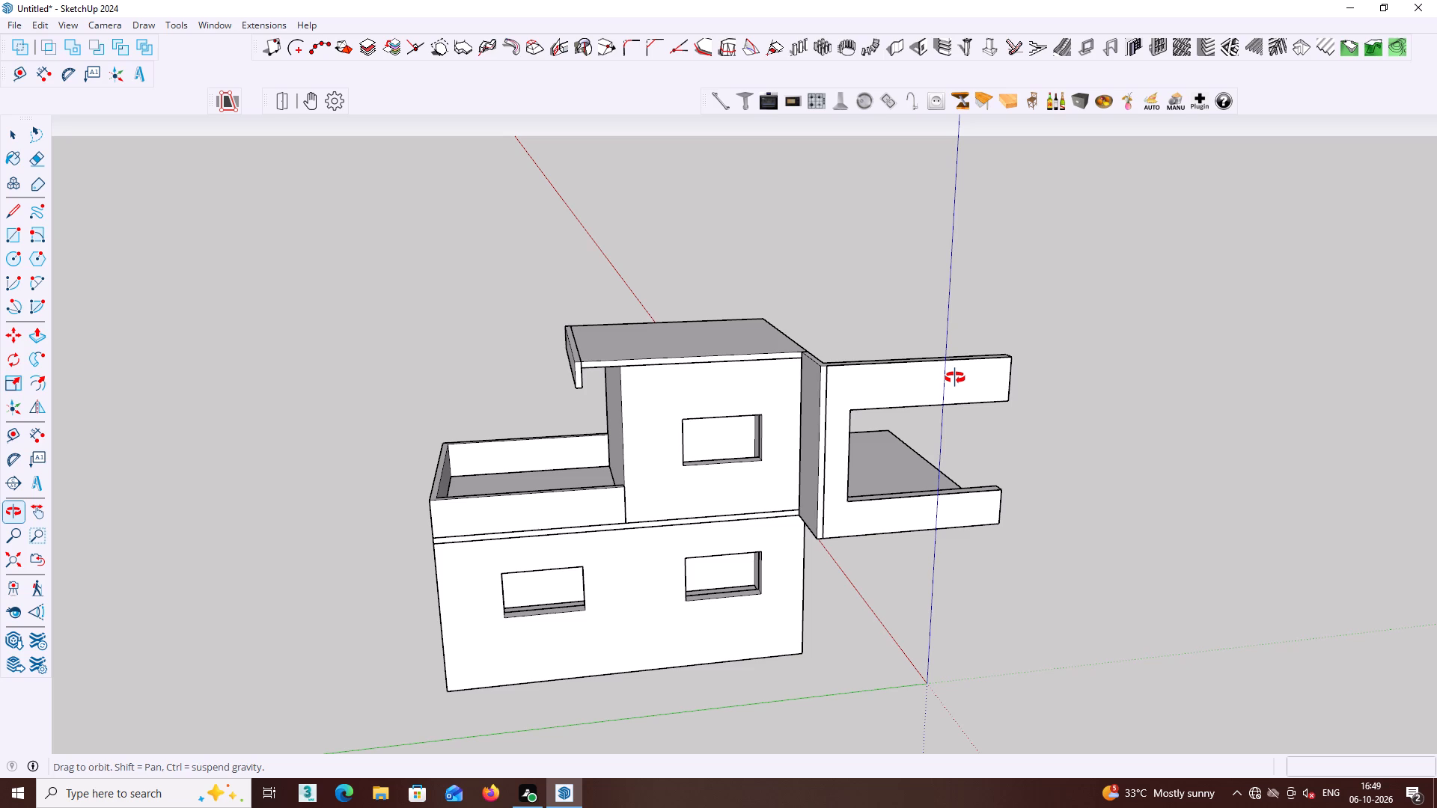
pyautogui.moveTo(955, 378); pyautogui.dragTo(961, 376, button='middle')
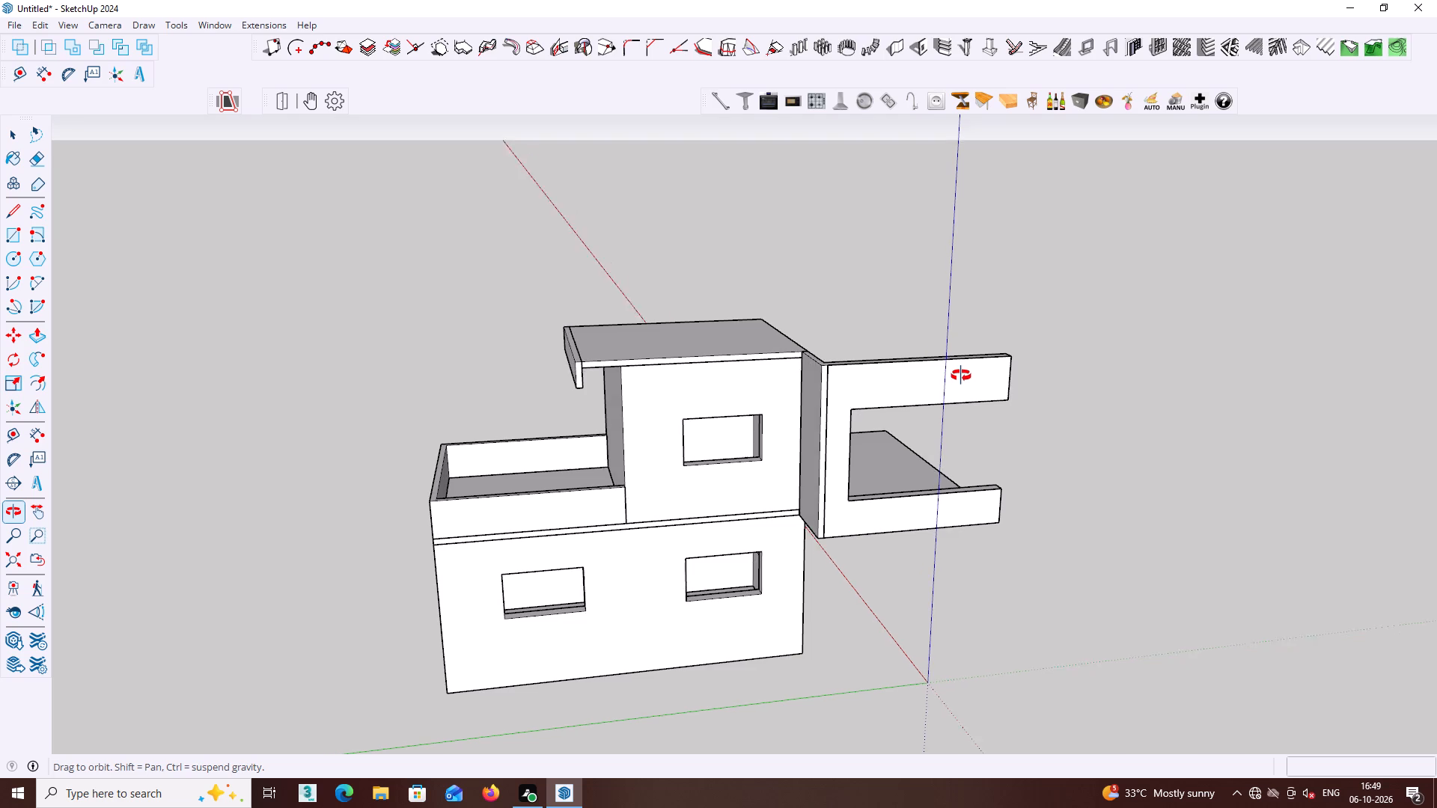
pyautogui.moveTo(961, 376); pyautogui.dragTo(959, 364, button='middle')
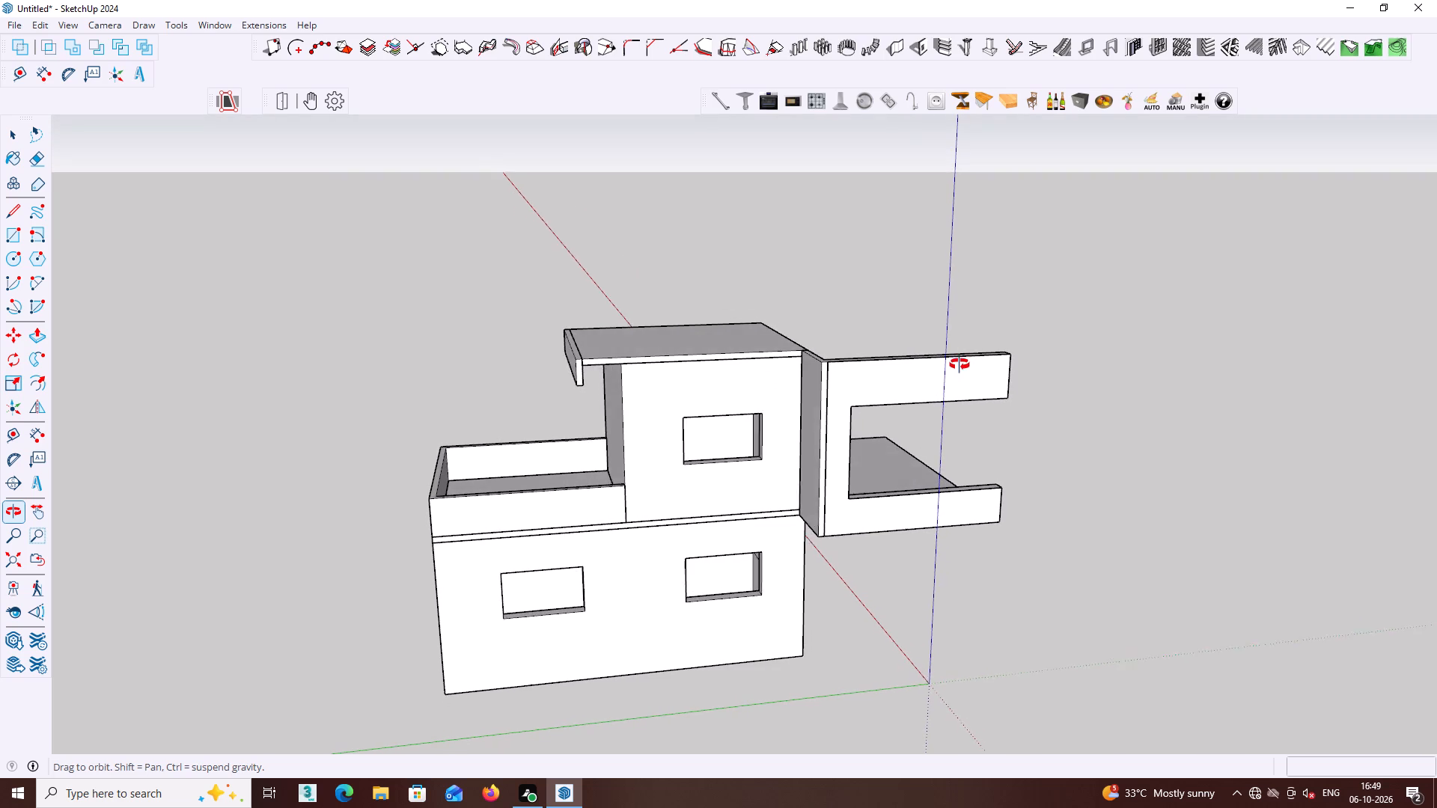
pyautogui.moveTo(959, 364); pyautogui.dragTo(941, 359, button='middle')
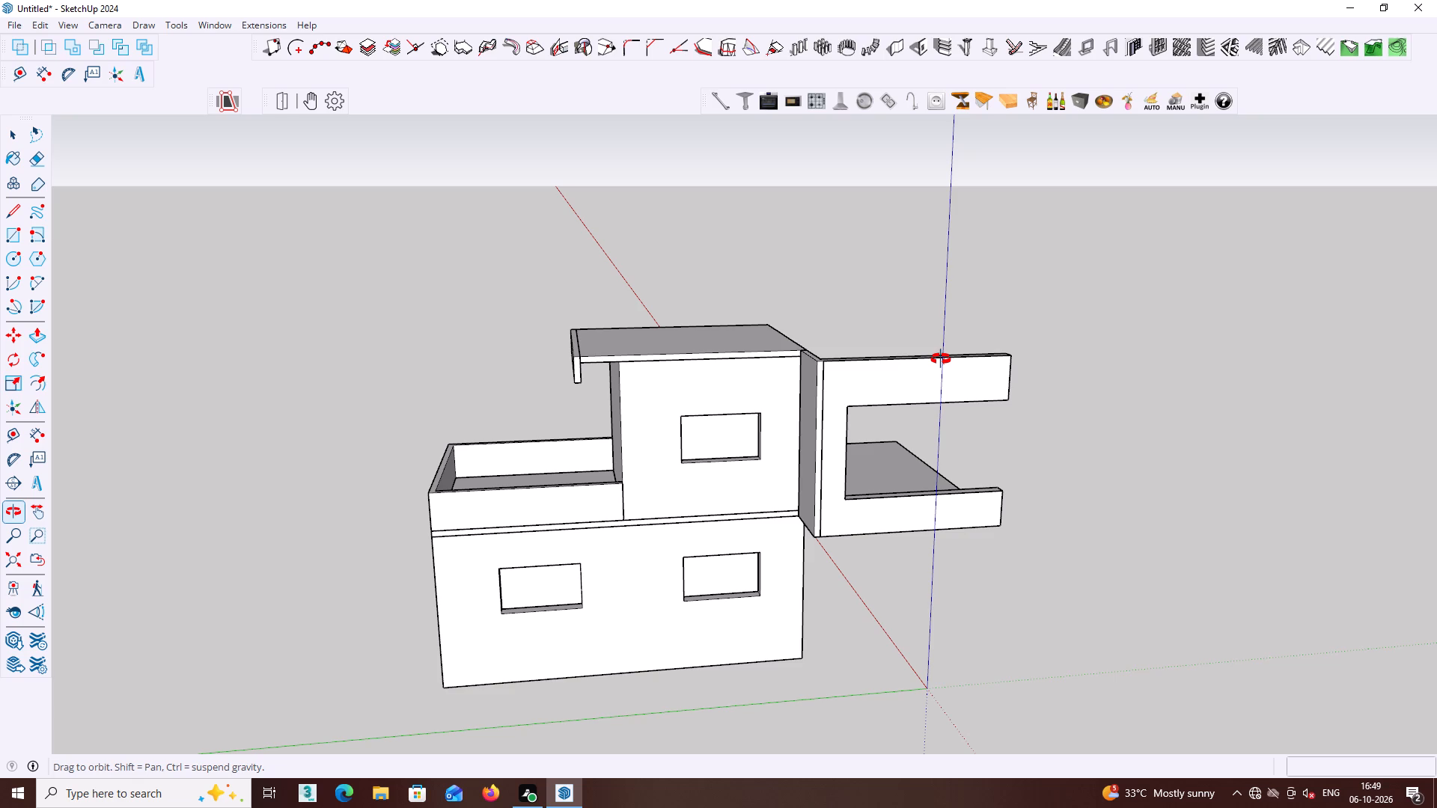
pyautogui.moveTo(941, 359); pyautogui.dragTo(937, 357, button='middle')
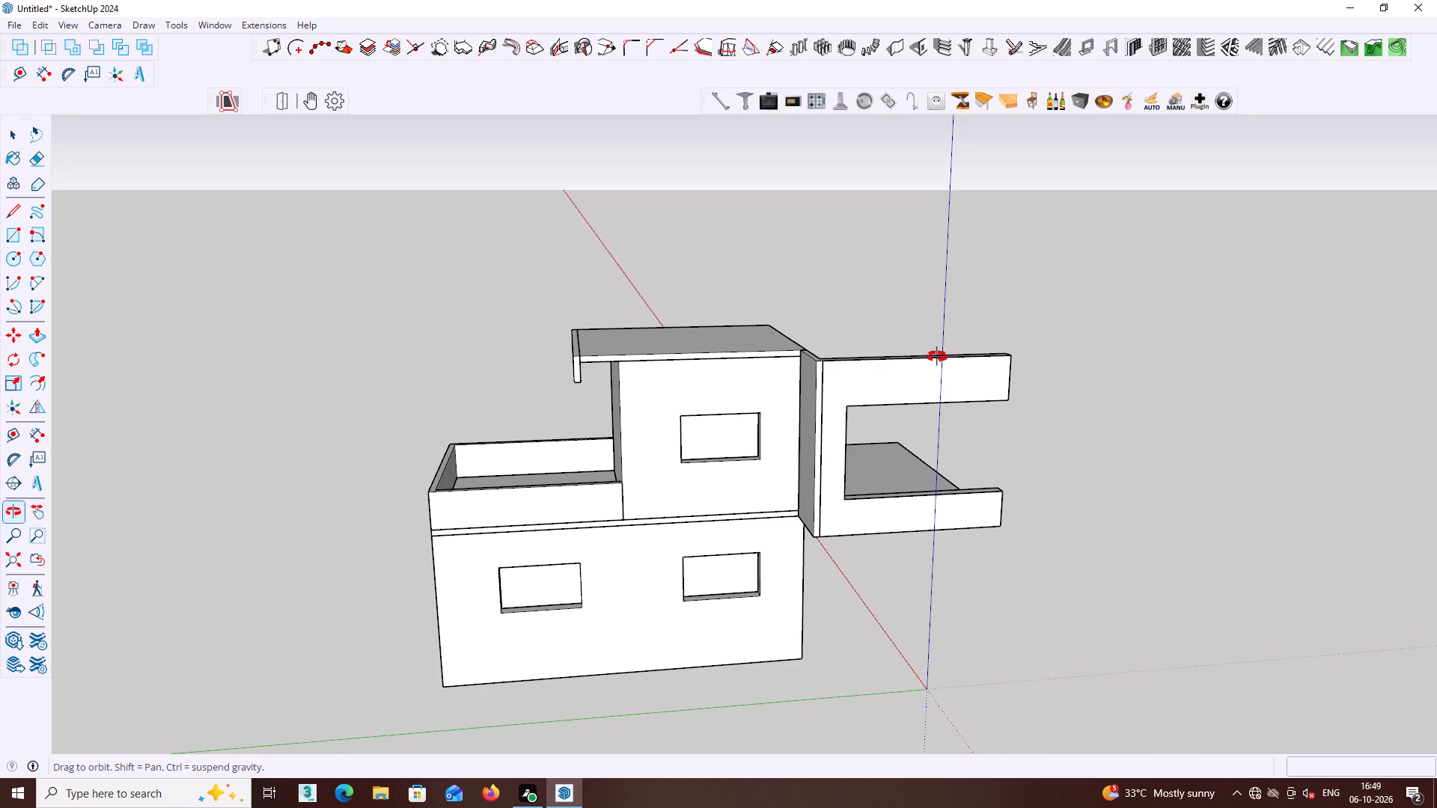
pyautogui.moveTo(937, 357); pyautogui.dragTo(933, 346, button='middle')
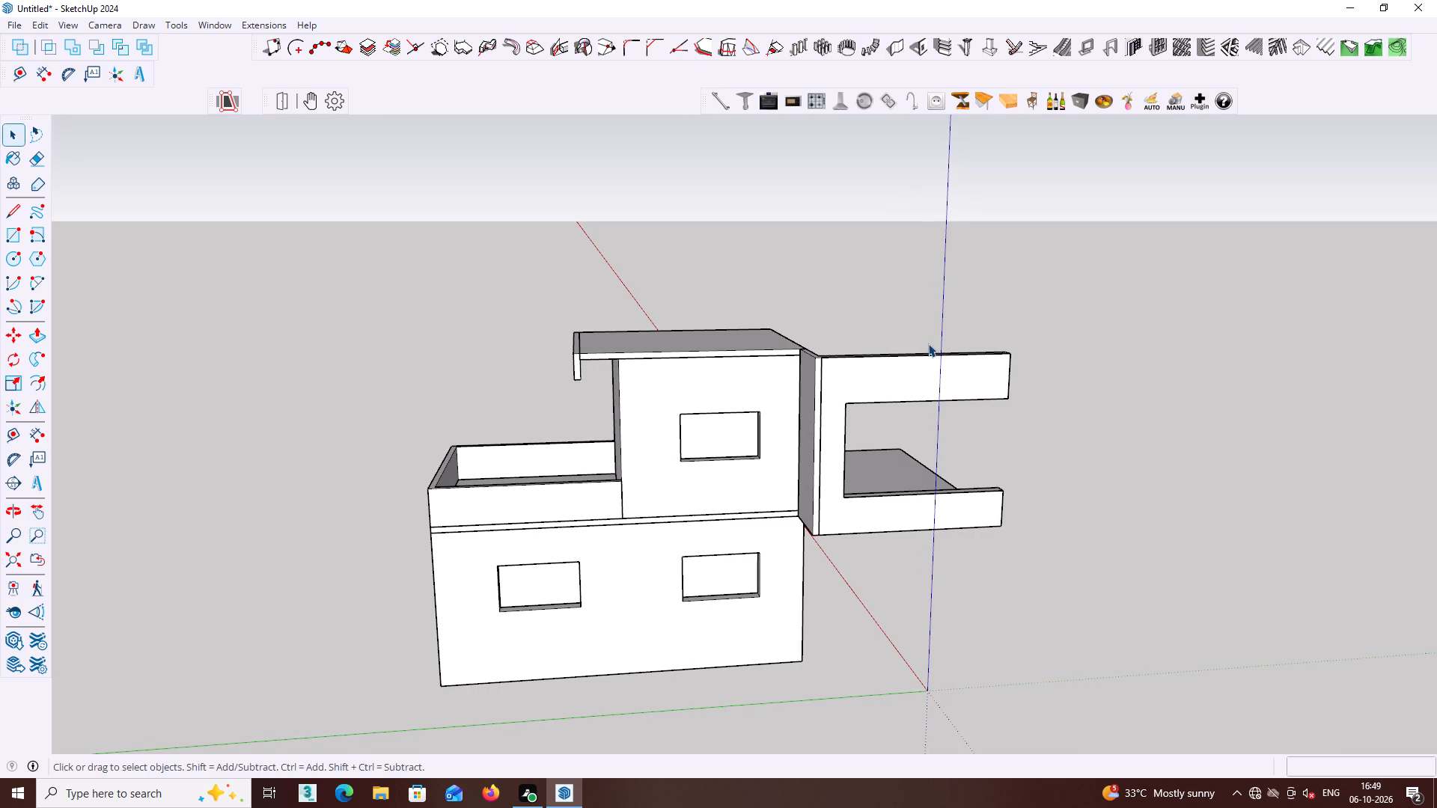
pyautogui.middleClick(637, 361)
pyautogui.moveTo(790, 397); pyautogui.dragTo(888, 404, button='middle')
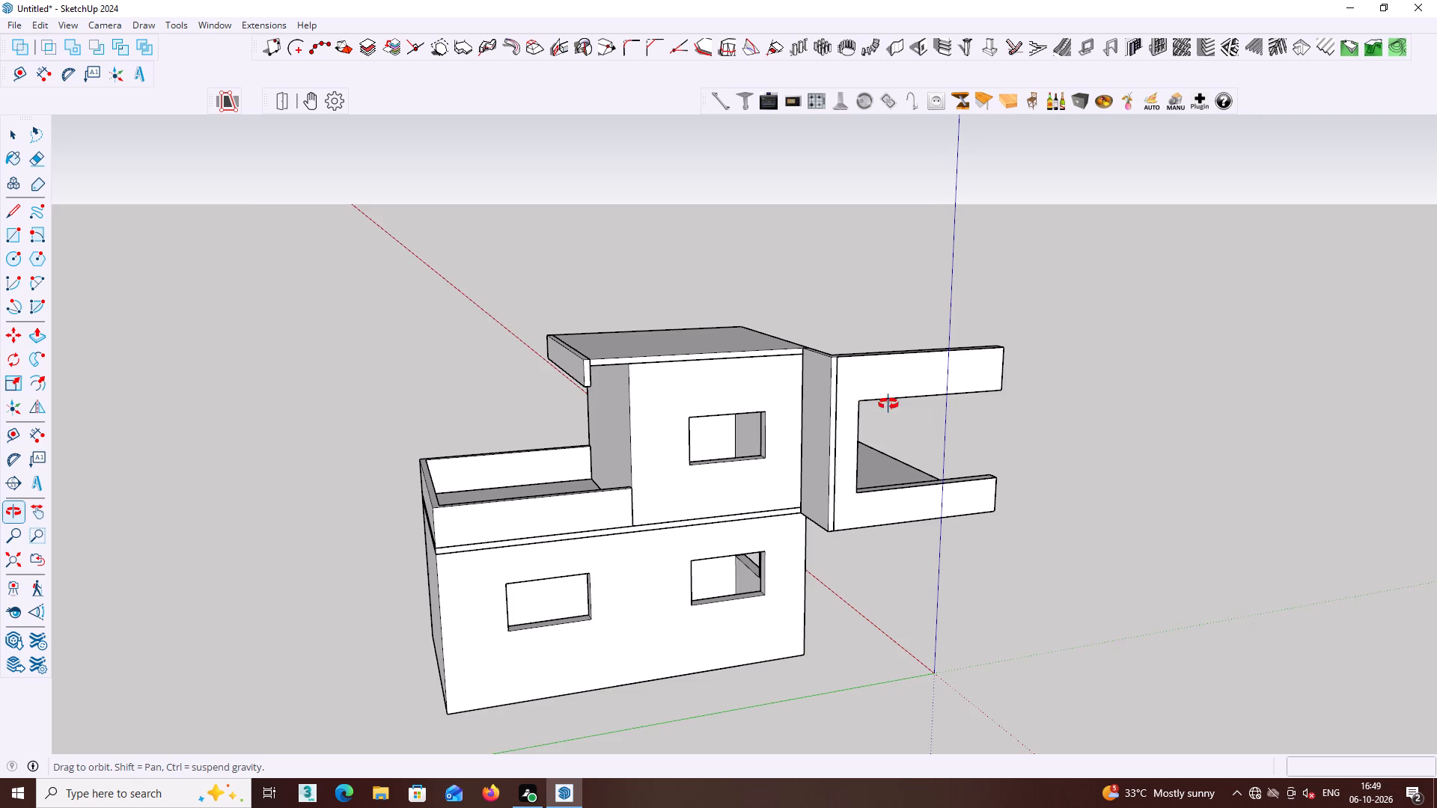
pyautogui.moveTo(888, 404); pyautogui.dragTo(896, 405, button='middle')
pyautogui.middleClick(903, 405)
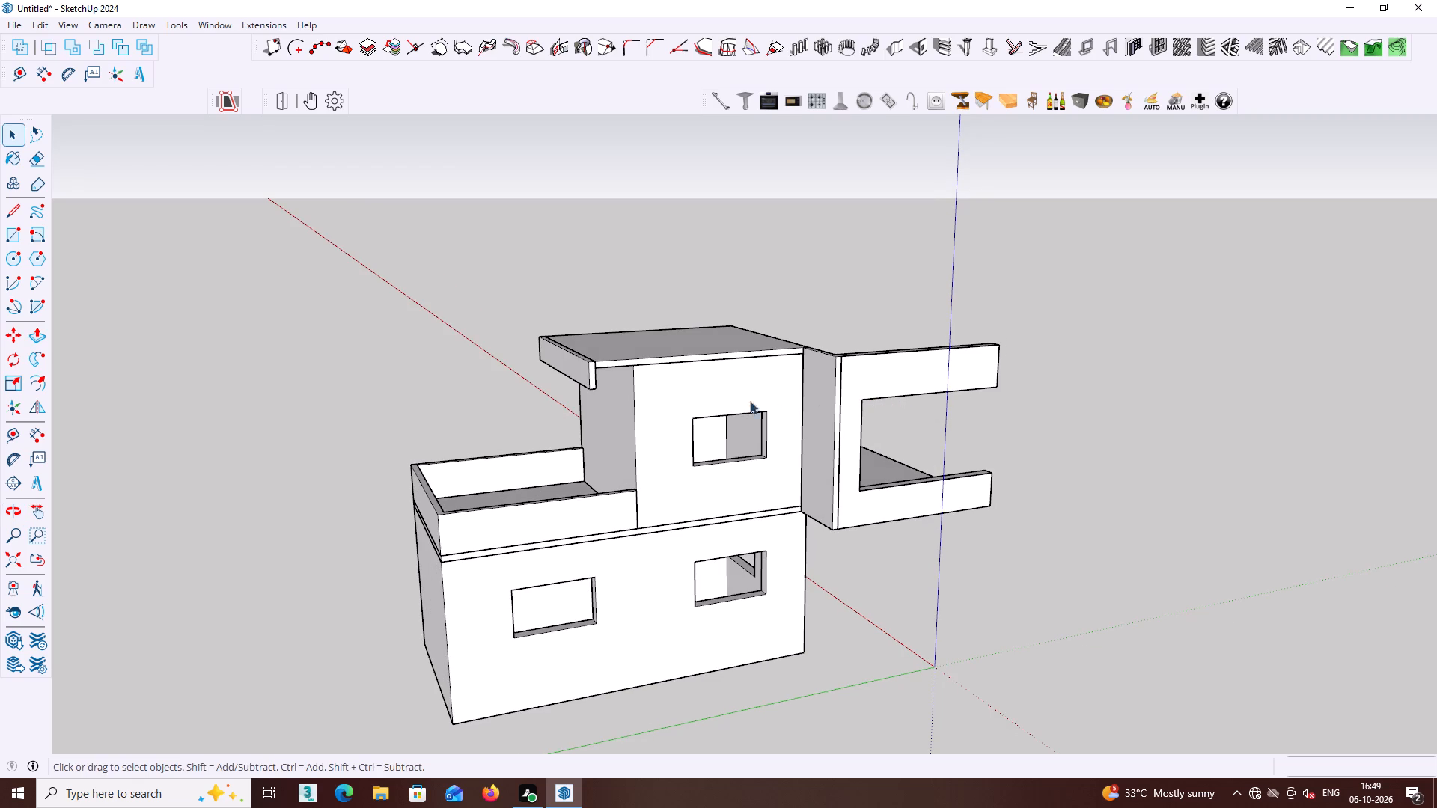
# Move the terrace parapet by its outer bottom corner up onto the matching corner of the upper storey's roof slab.
pyautogui.click(537, 511)
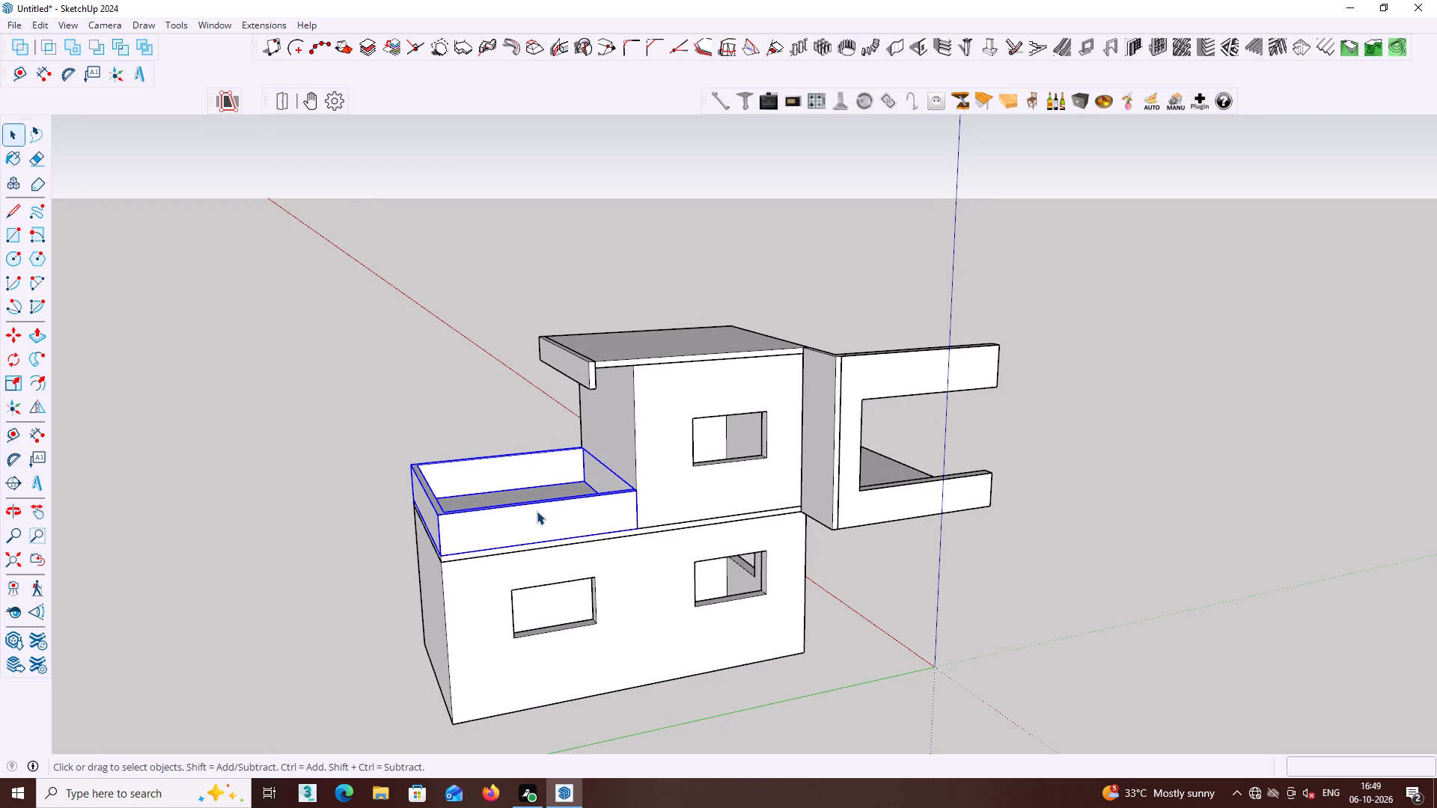
pyautogui.press('m')
pyautogui.click(442, 556)
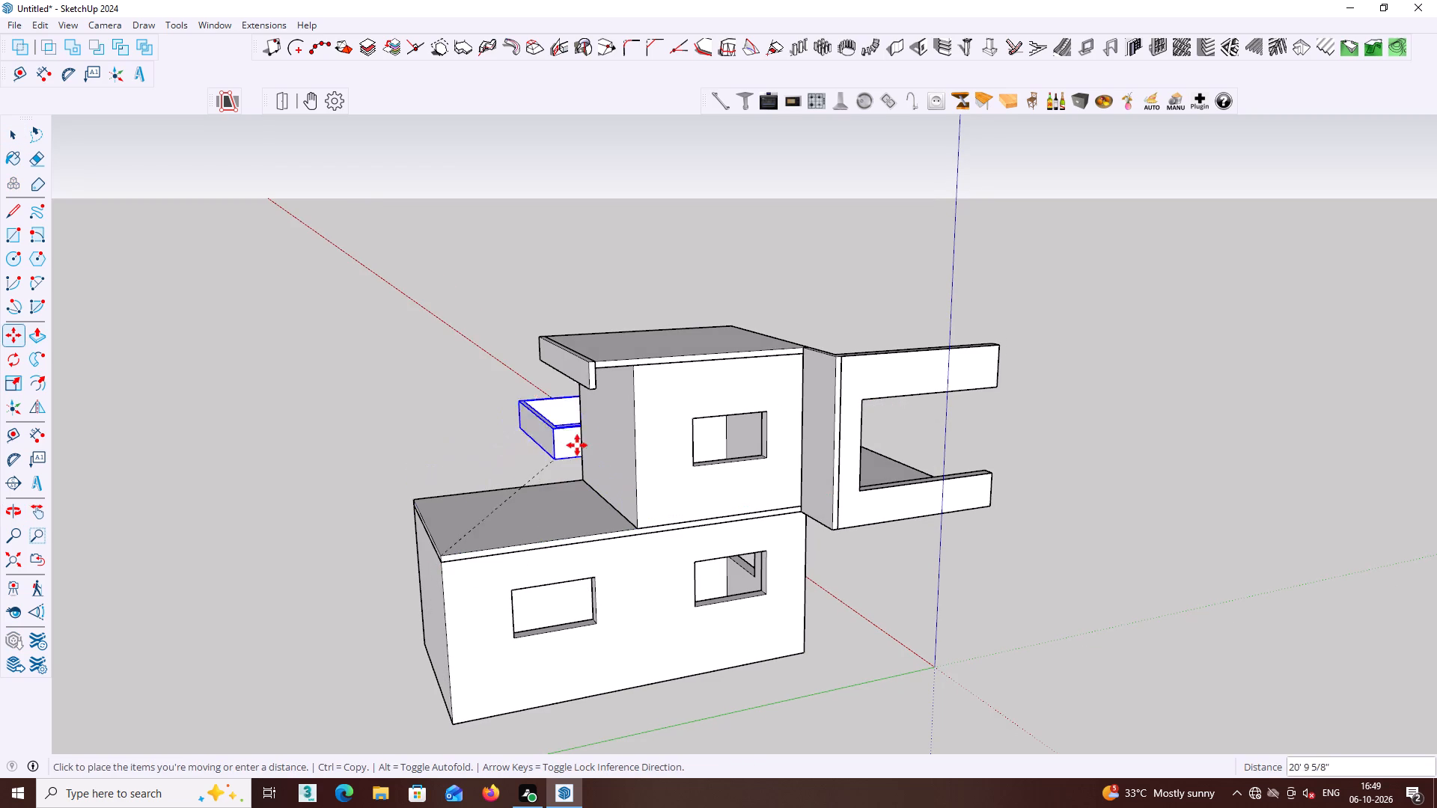
pyautogui.click(591, 363)
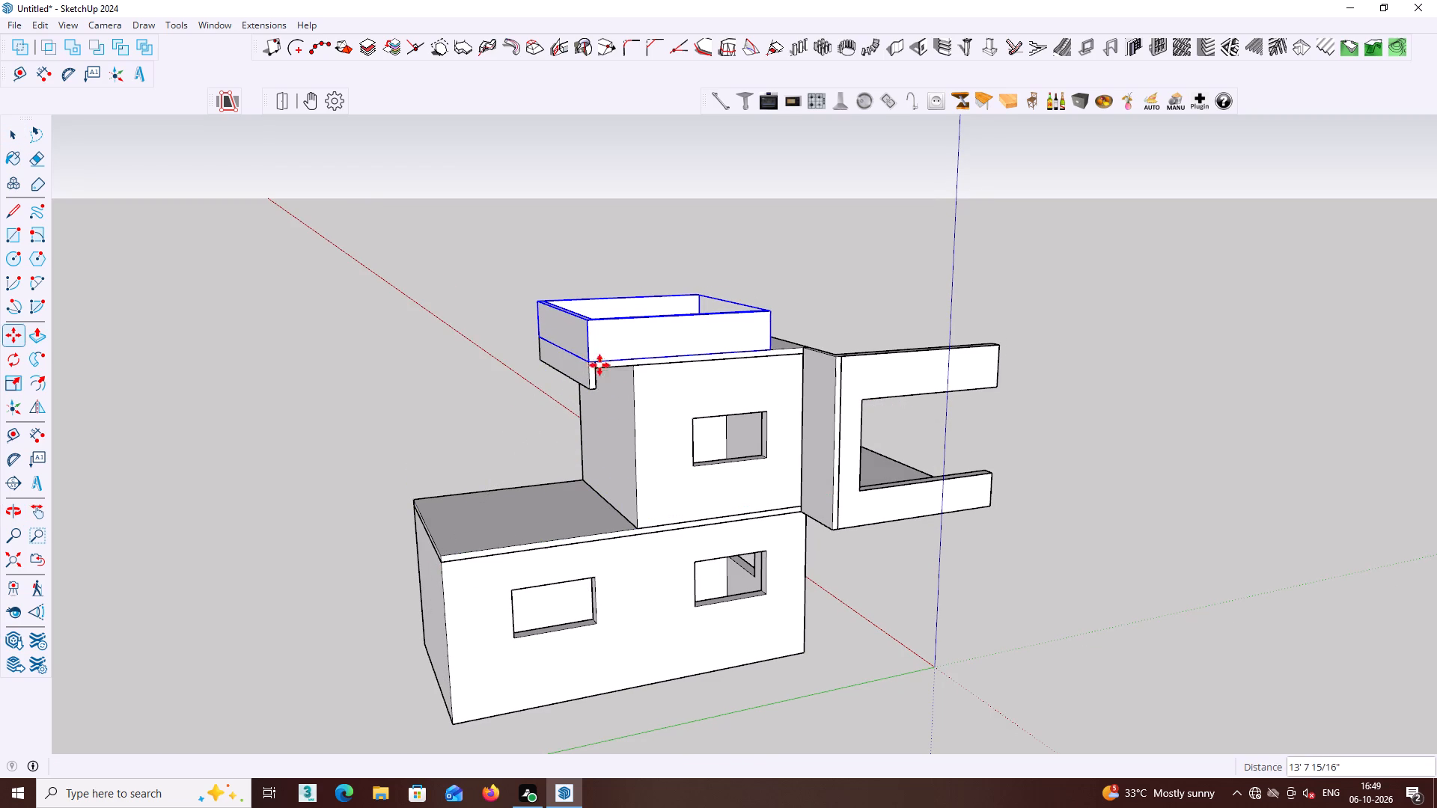
pyautogui.press('space')
pyautogui.click(851, 322)
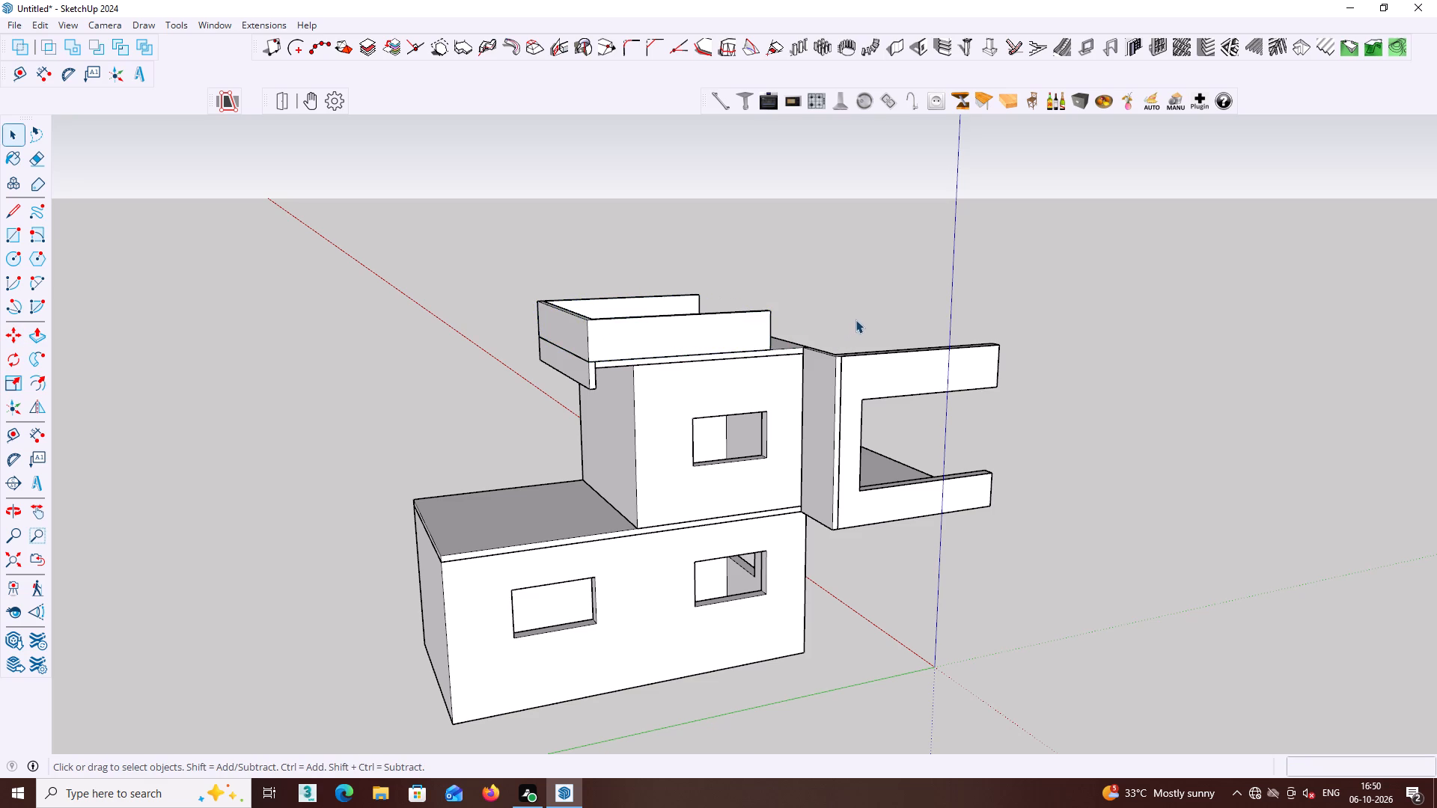
# Examine how the moved parapet sits on the roof slab and its overhang from above, below and the side.
pyautogui.moveTo(626, 319); pyautogui.dragTo(596, 319, button='middle')
pyautogui.moveTo(686, 280); pyautogui.dragTo(338, 280, button='middle')
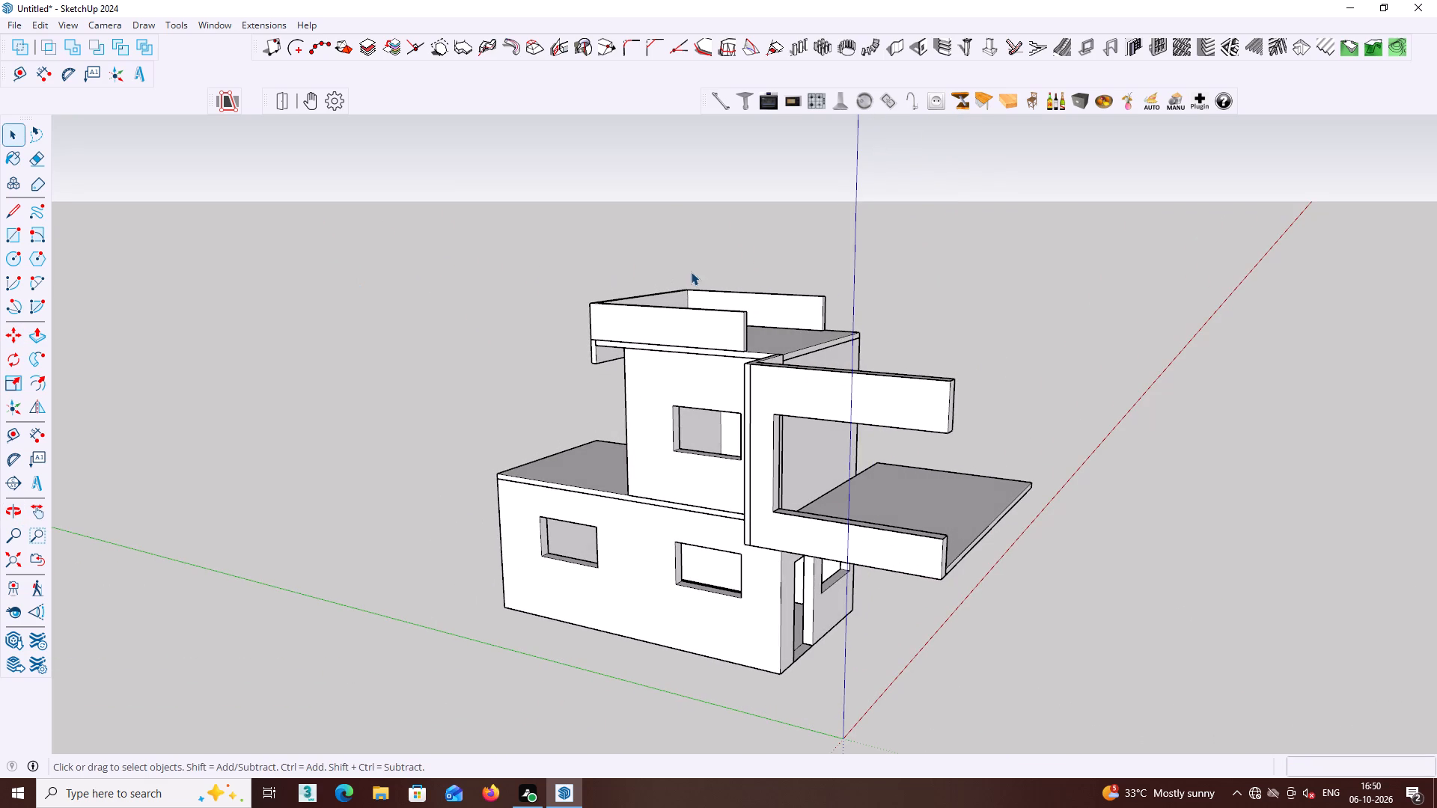
pyautogui.moveTo(715, 258); pyautogui.dragTo(717, 140, button='middle')
pyautogui.scroll(7, 582, 284)
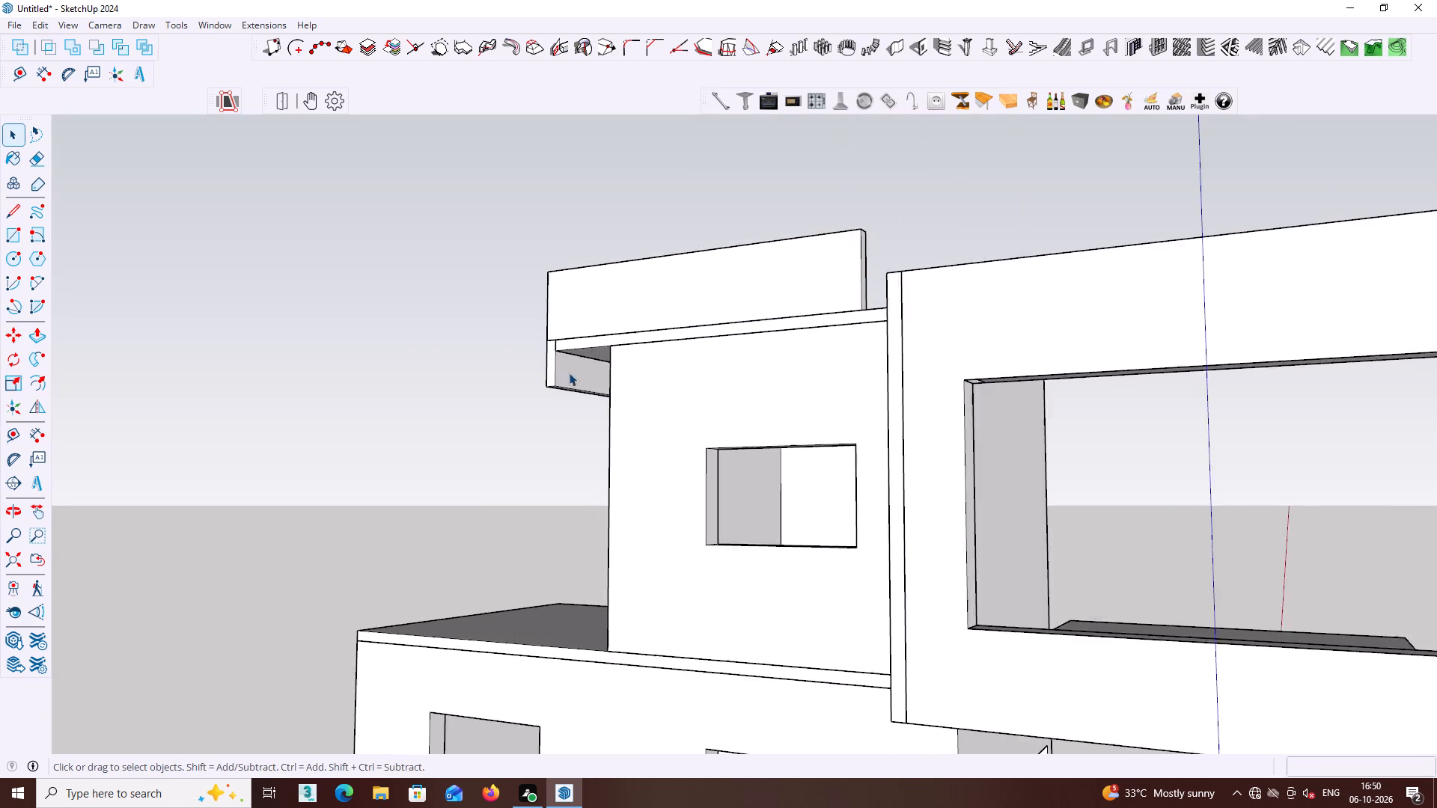
pyautogui.scroll(3, 569, 373)
pyautogui.moveTo(568, 358); pyautogui.dragTo(695, 473, button='middle')
pyautogui.middleClick(695, 473)
pyautogui.scroll(1, 695, 473)
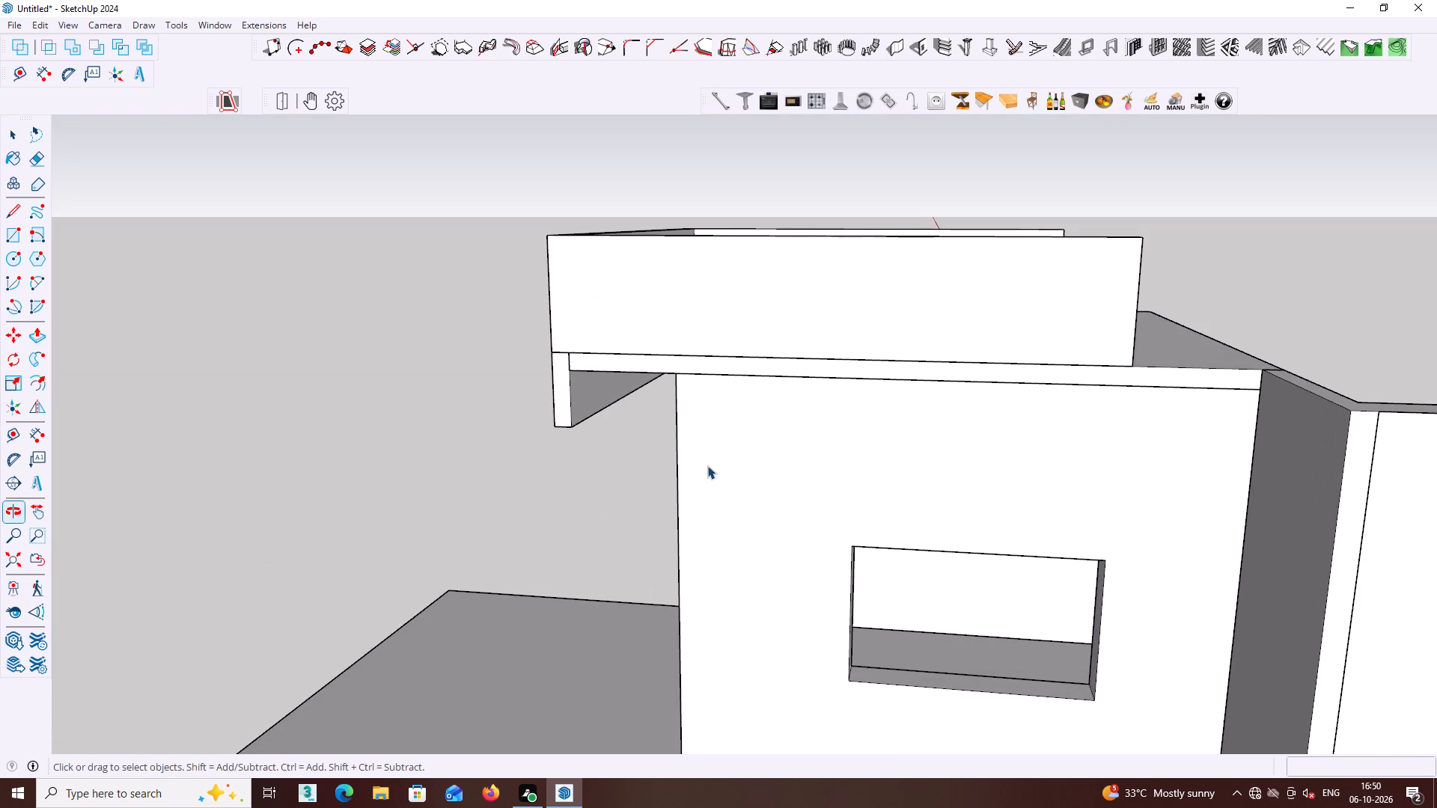
pyautogui.scroll(-5, 726, 446)
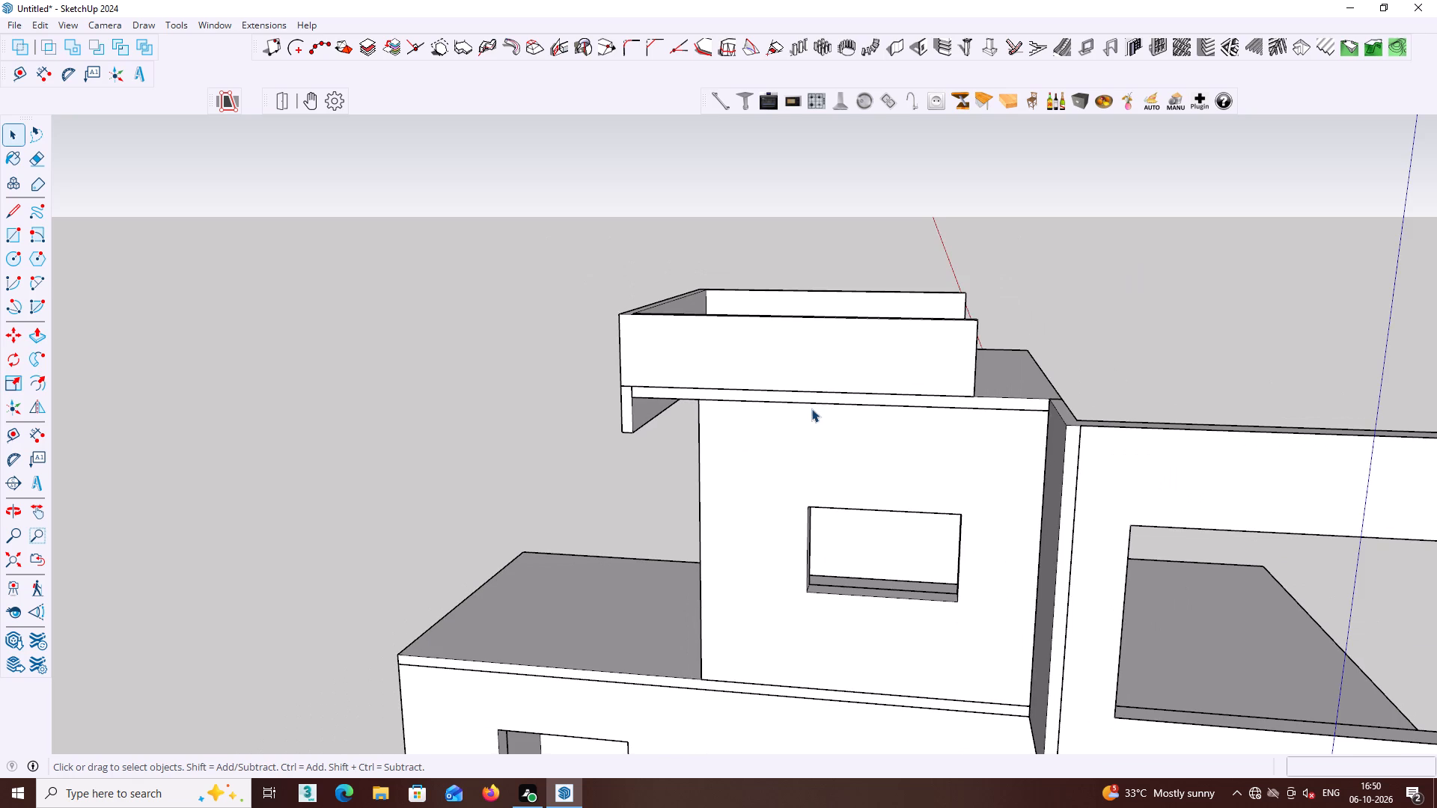
pyautogui.scroll(-1, 835, 366)
# Open the roof parapet for editing and extend its side wall nearest the C-shaped frame 2' 8" to the slab's edge.
pyautogui.moveTo(1036, 374); pyautogui.dragTo(772, 370, button='middle')
pyautogui.moveTo(846, 370); pyautogui.dragTo(780, 389, button='middle')
pyautogui.scroll(2, 838, 375)
pyautogui.click(835, 381)
pyautogui.click(835, 382)
pyautogui.doubleClick(836, 388)
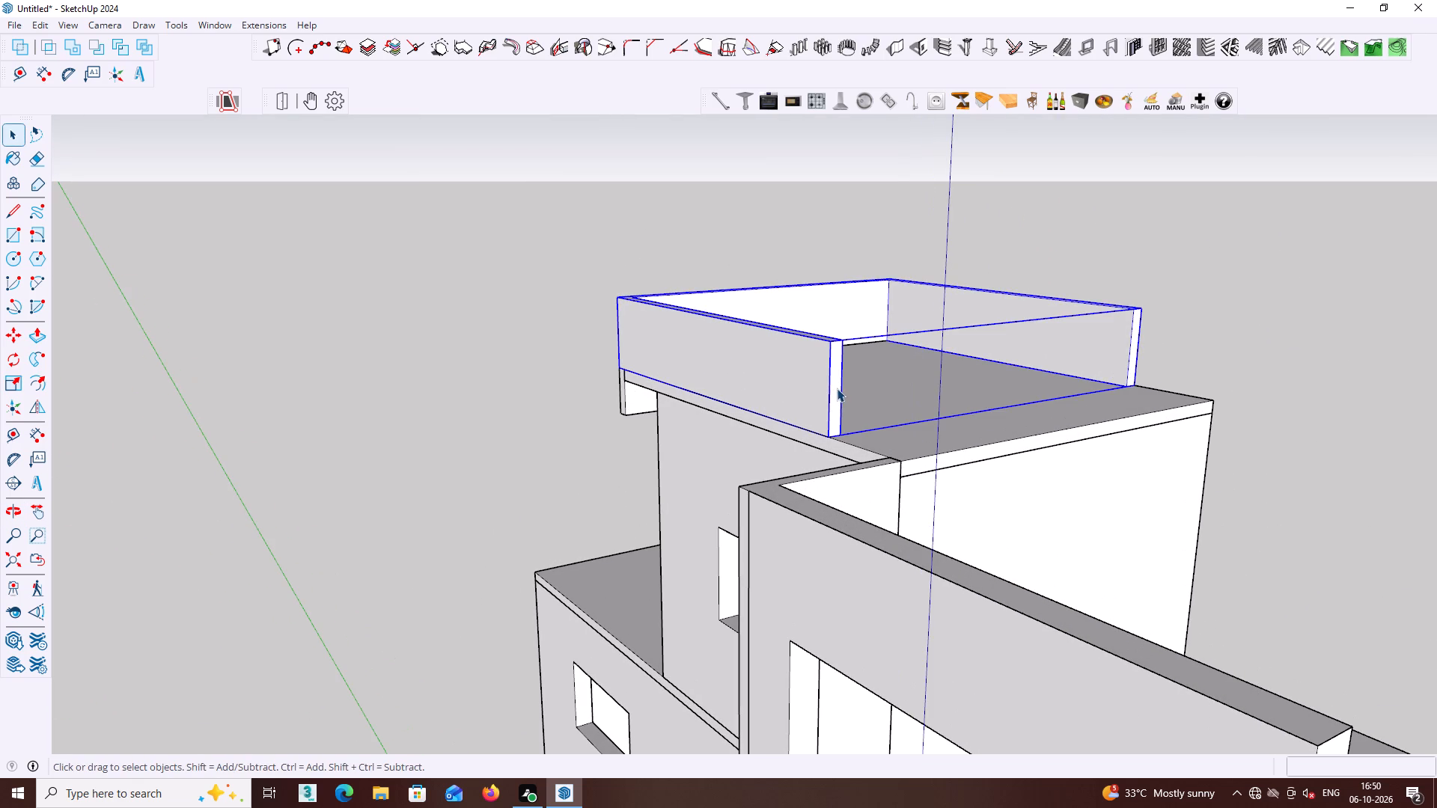
pyautogui.click(837, 390)
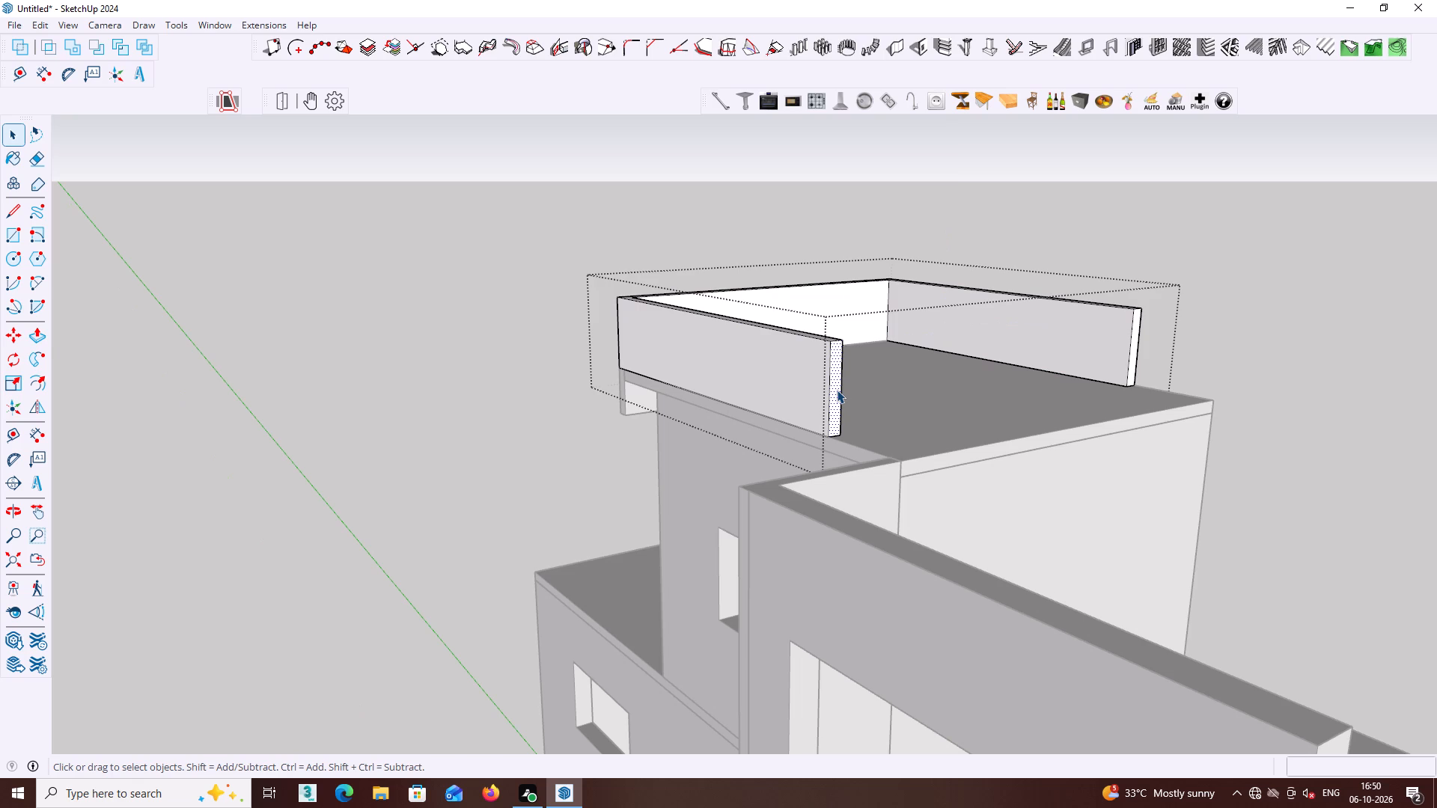
pyautogui.press('p')
pyautogui.click(837, 390)
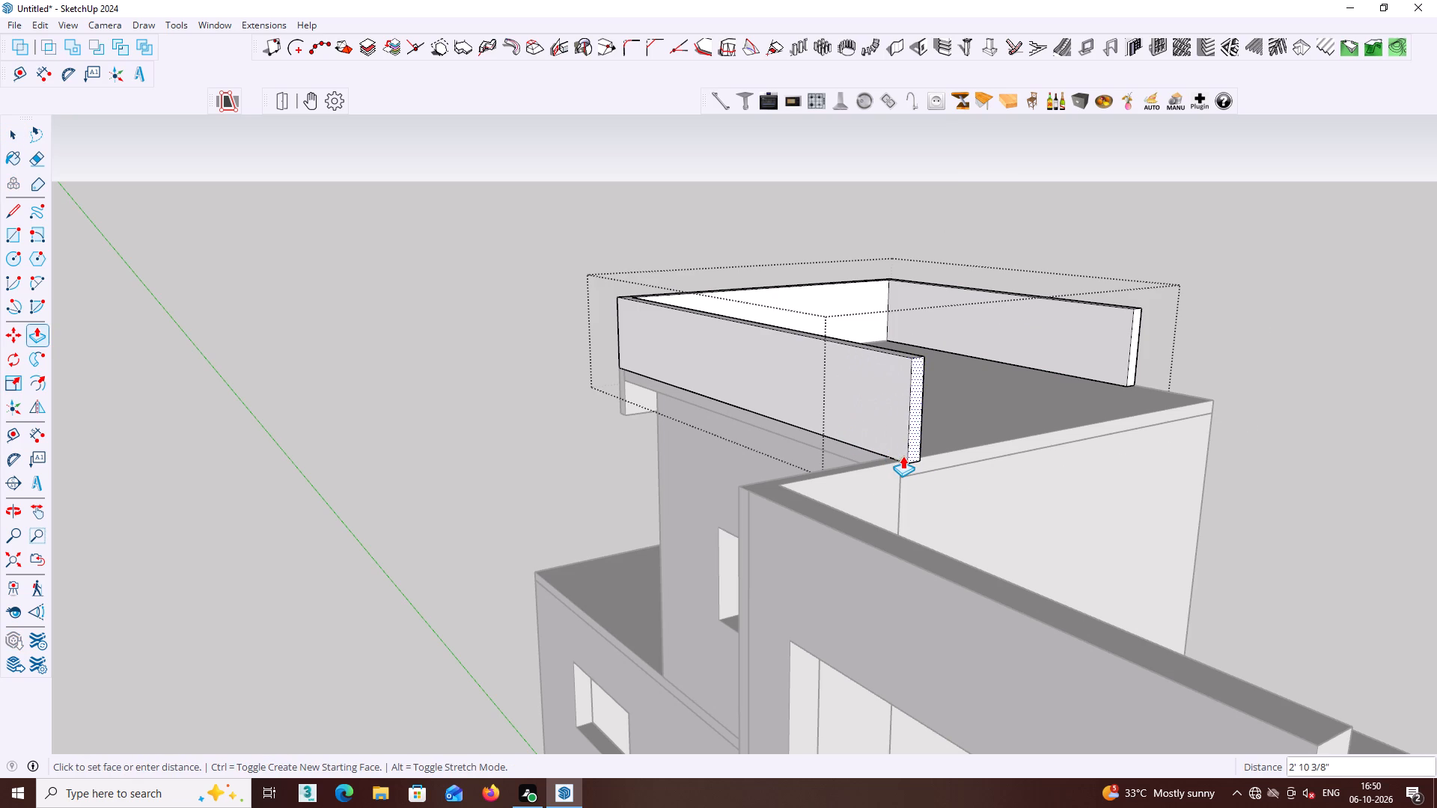
pyautogui.click(903, 456)
pyautogui.hotkey('ctrl', 'z')
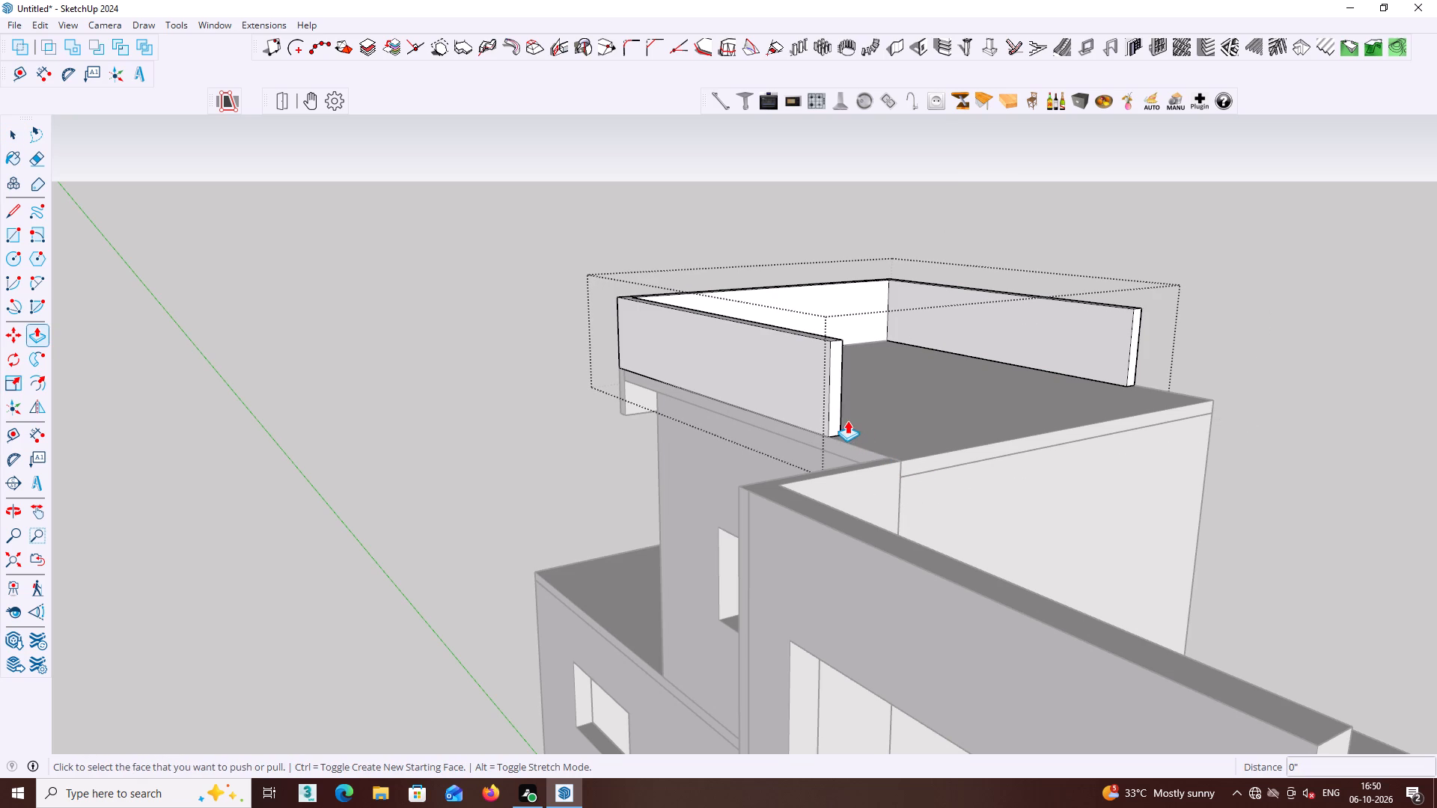
pyautogui.click(832, 416)
pyautogui.click(900, 460)
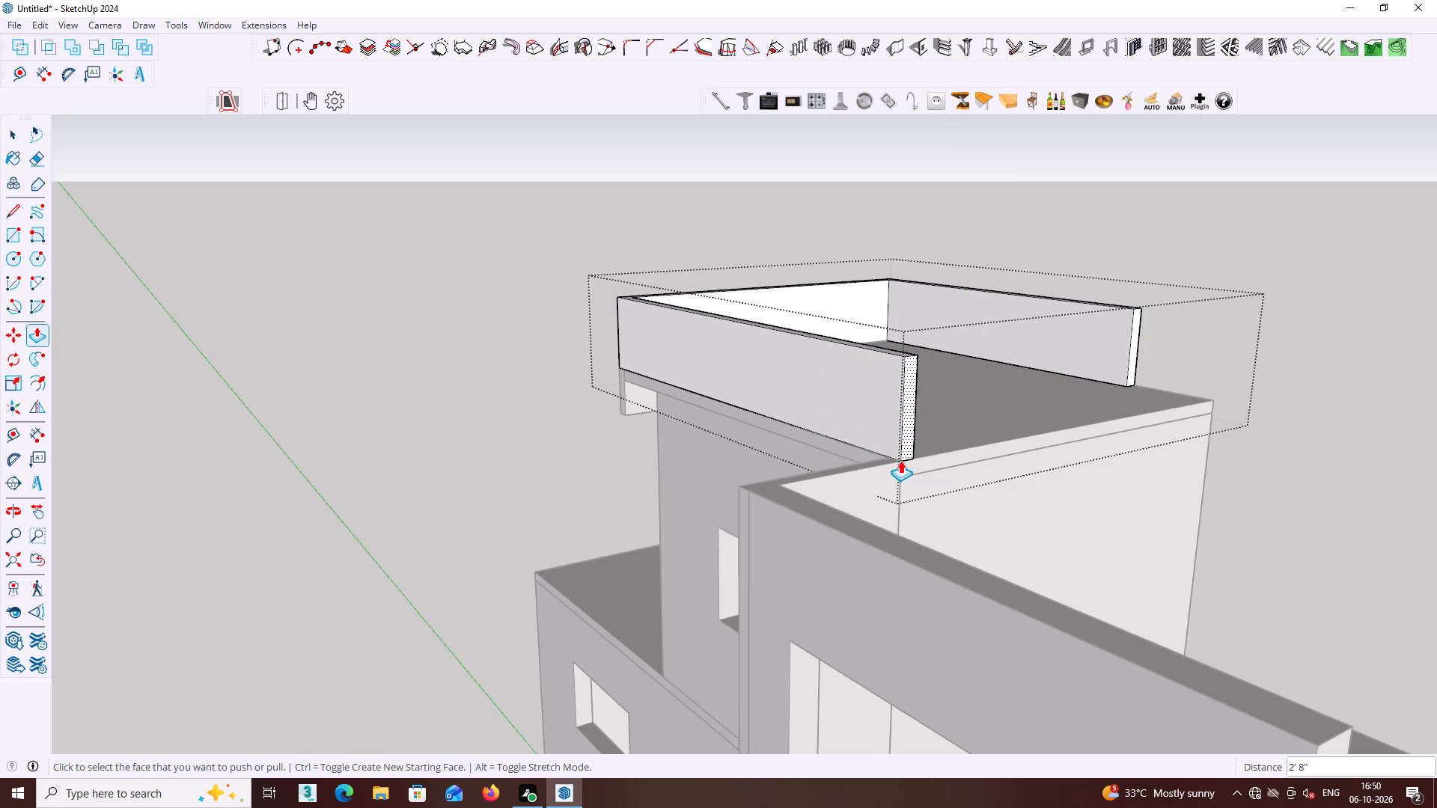
pyautogui.press('space')
# Extend the parapet's opposite side wall 2' 8" to align with the first wall's end, and finish editing the parapet.
pyautogui.moveTo(1161, 371); pyautogui.dragTo(937, 390, button='middle')
pyautogui.scroll(2, 1169, 417)
pyautogui.click(1155, 414)
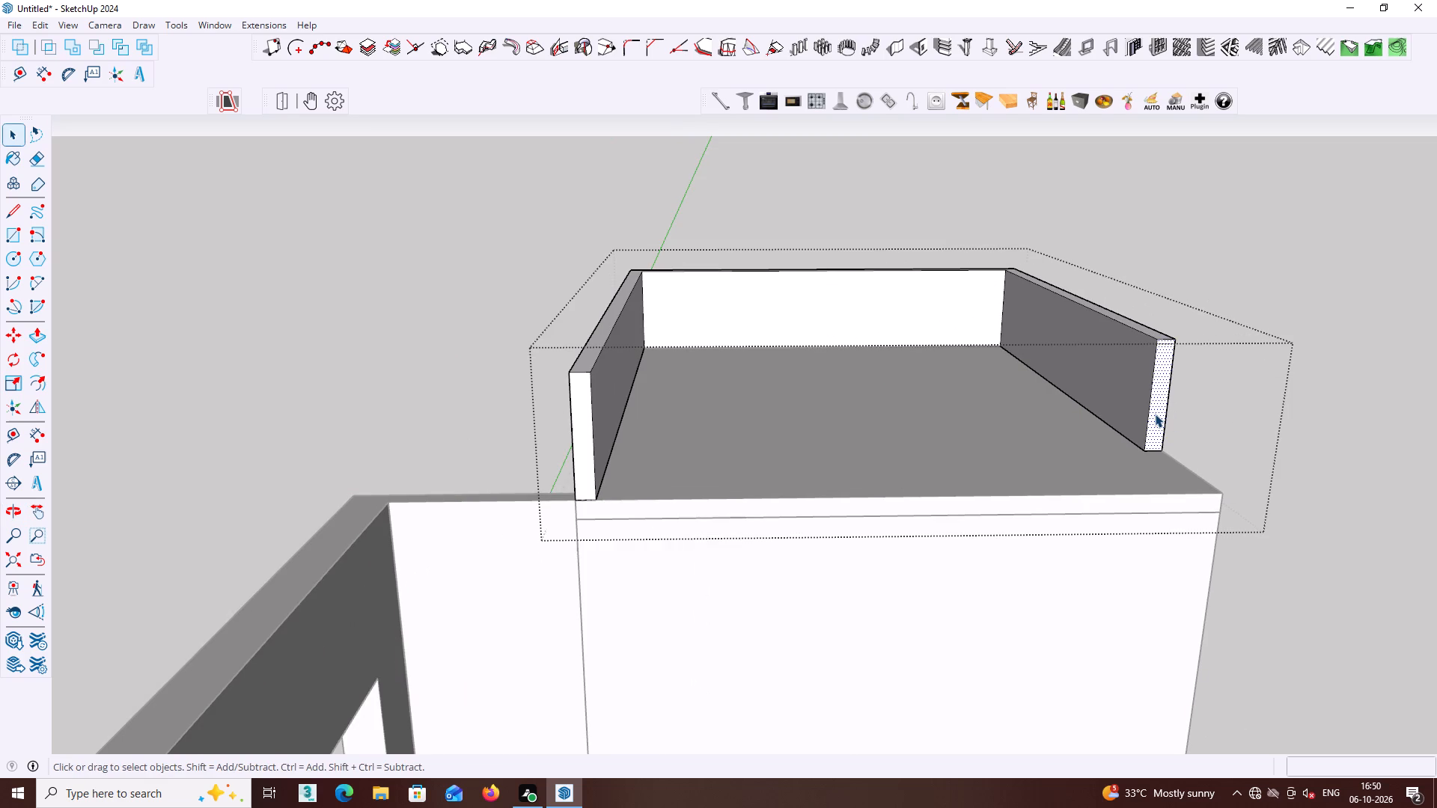
pyautogui.press('p')
pyautogui.click(1156, 414)
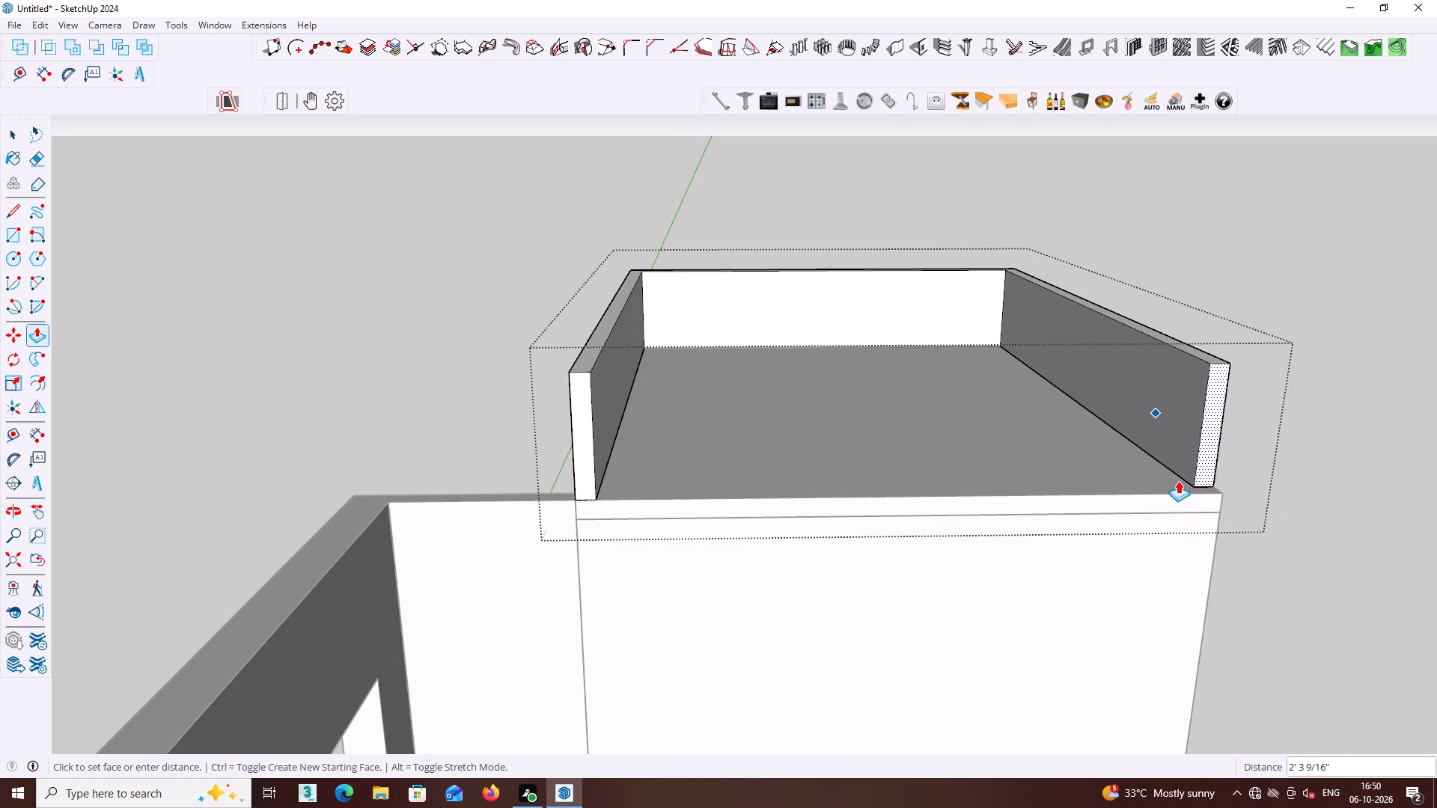
pyautogui.click(599, 497)
pyautogui.press('space')
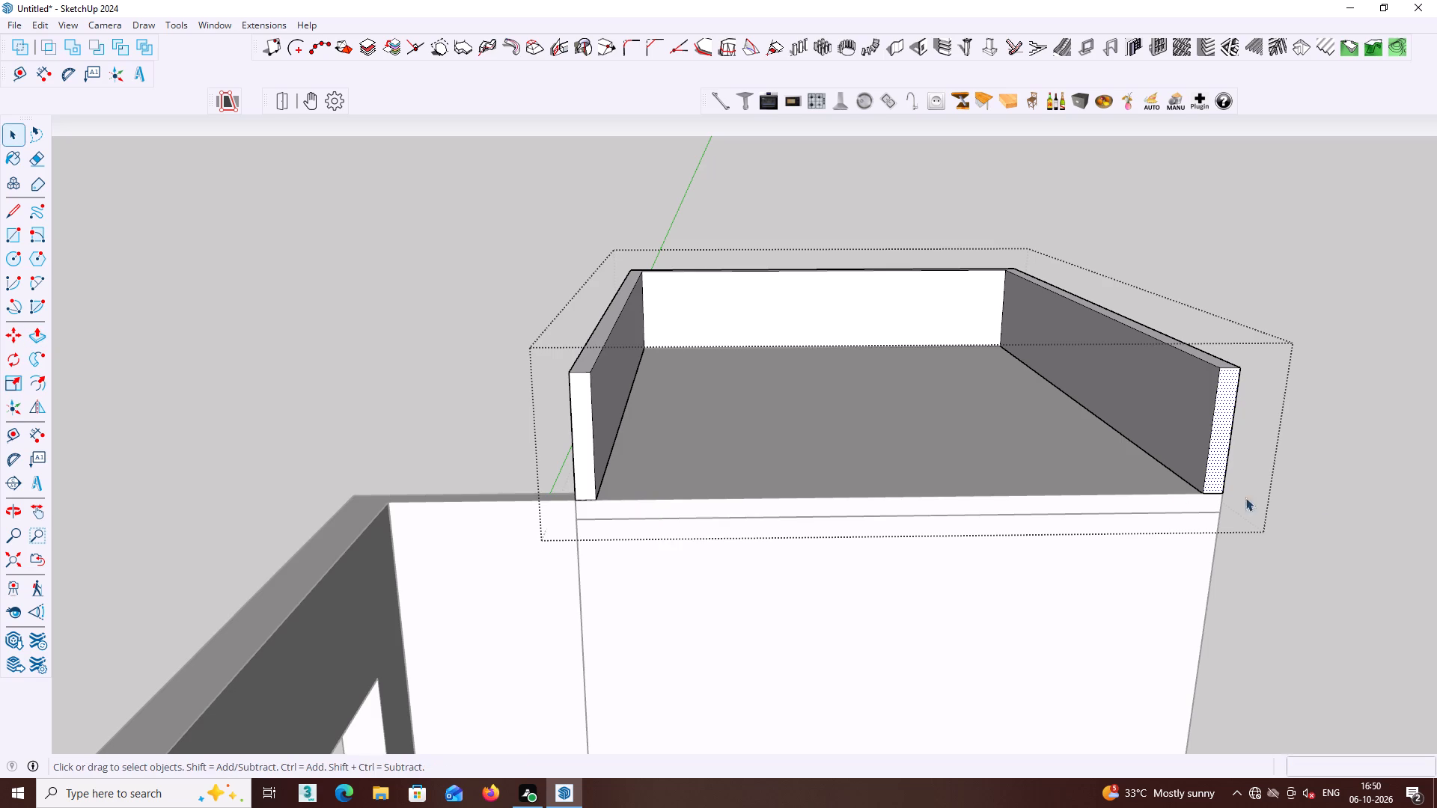
pyautogui.click(1378, 496)
# Examine the extended roof parapet and its junction with the C-shaped frame's adjoining wall from several sides.
pyautogui.scroll(-6, 1247, 502)
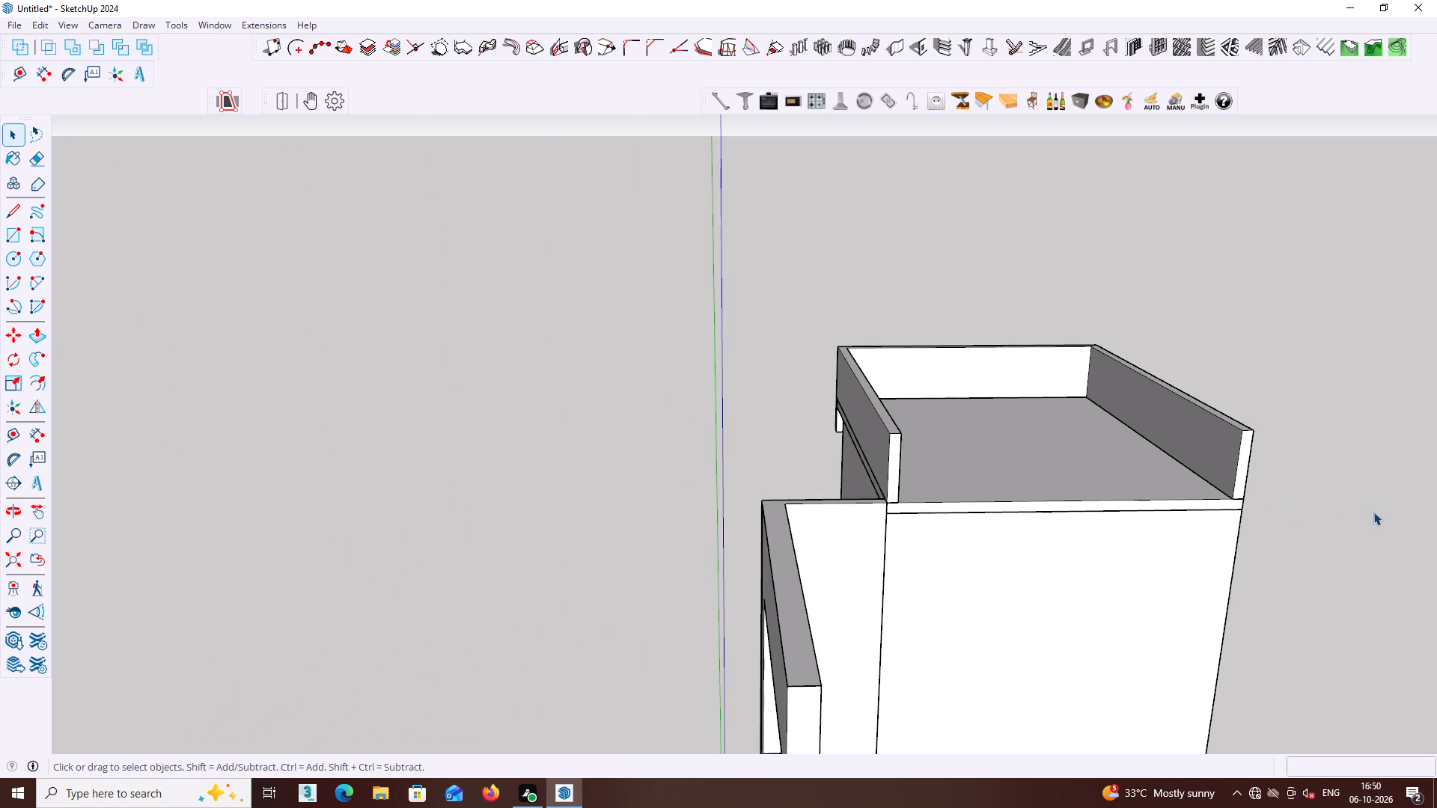
pyautogui.scroll(-2, 1379, 516)
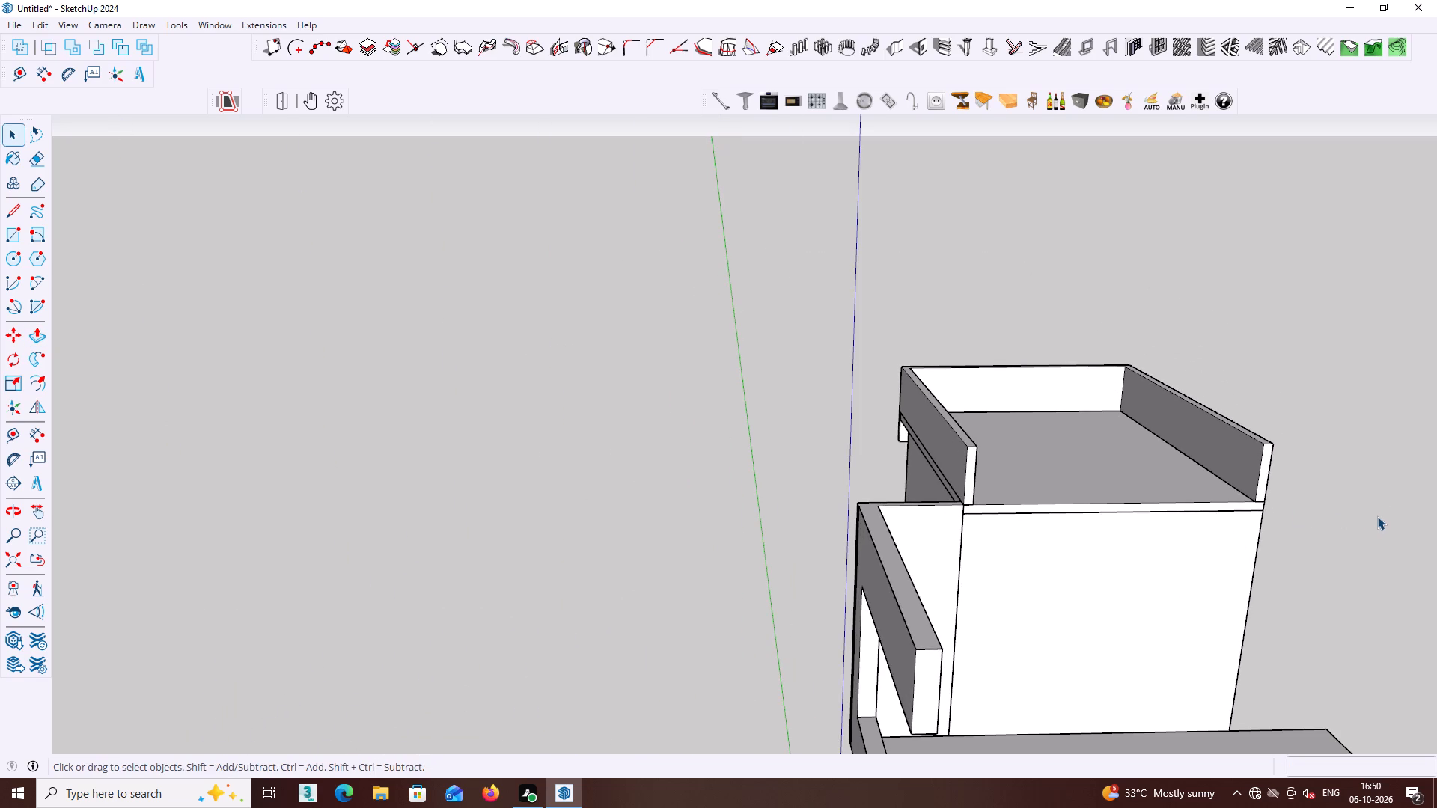
pyautogui.scroll(-2, 1373, 516)
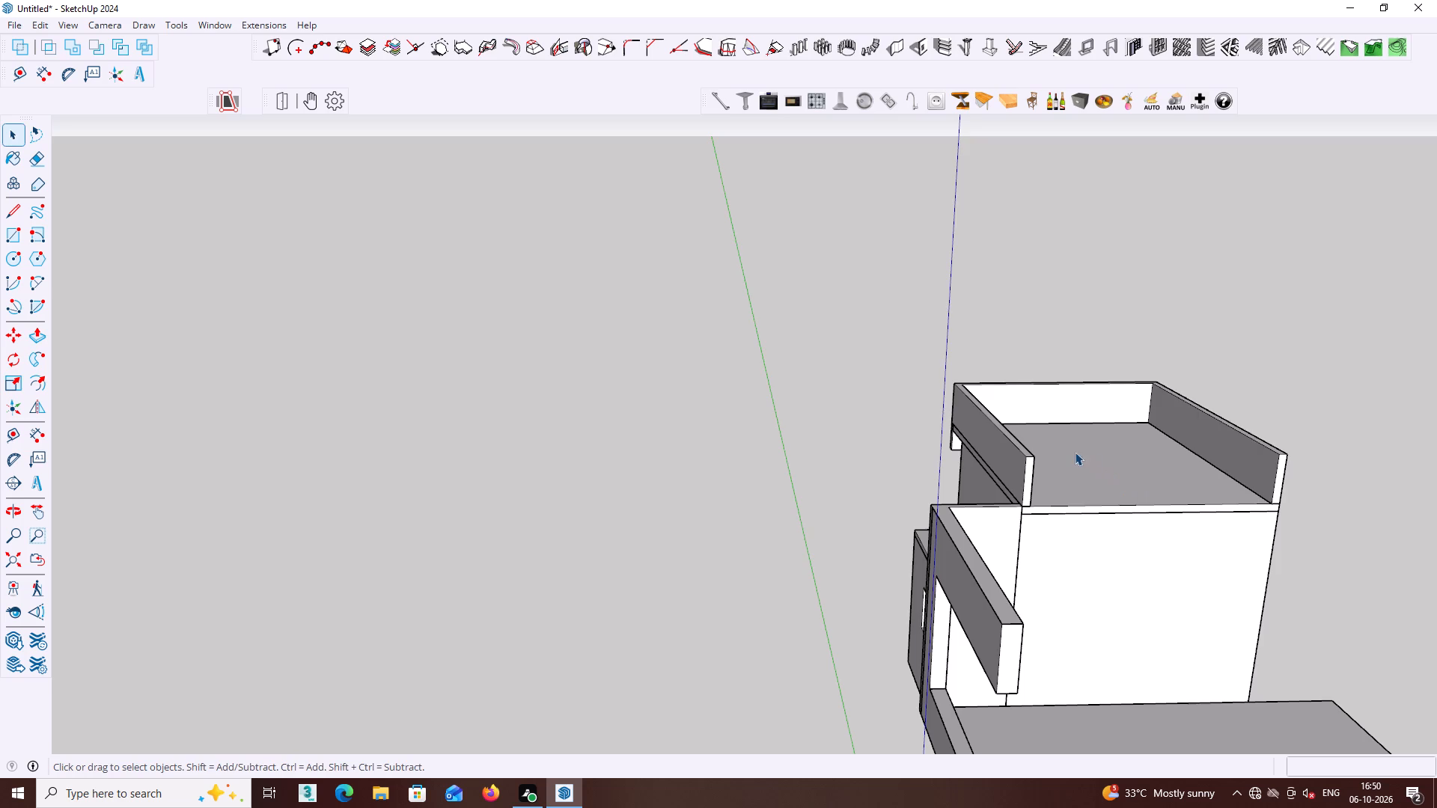
pyautogui.moveTo(1070, 452); pyautogui.dragTo(1436, 442, button='middle')
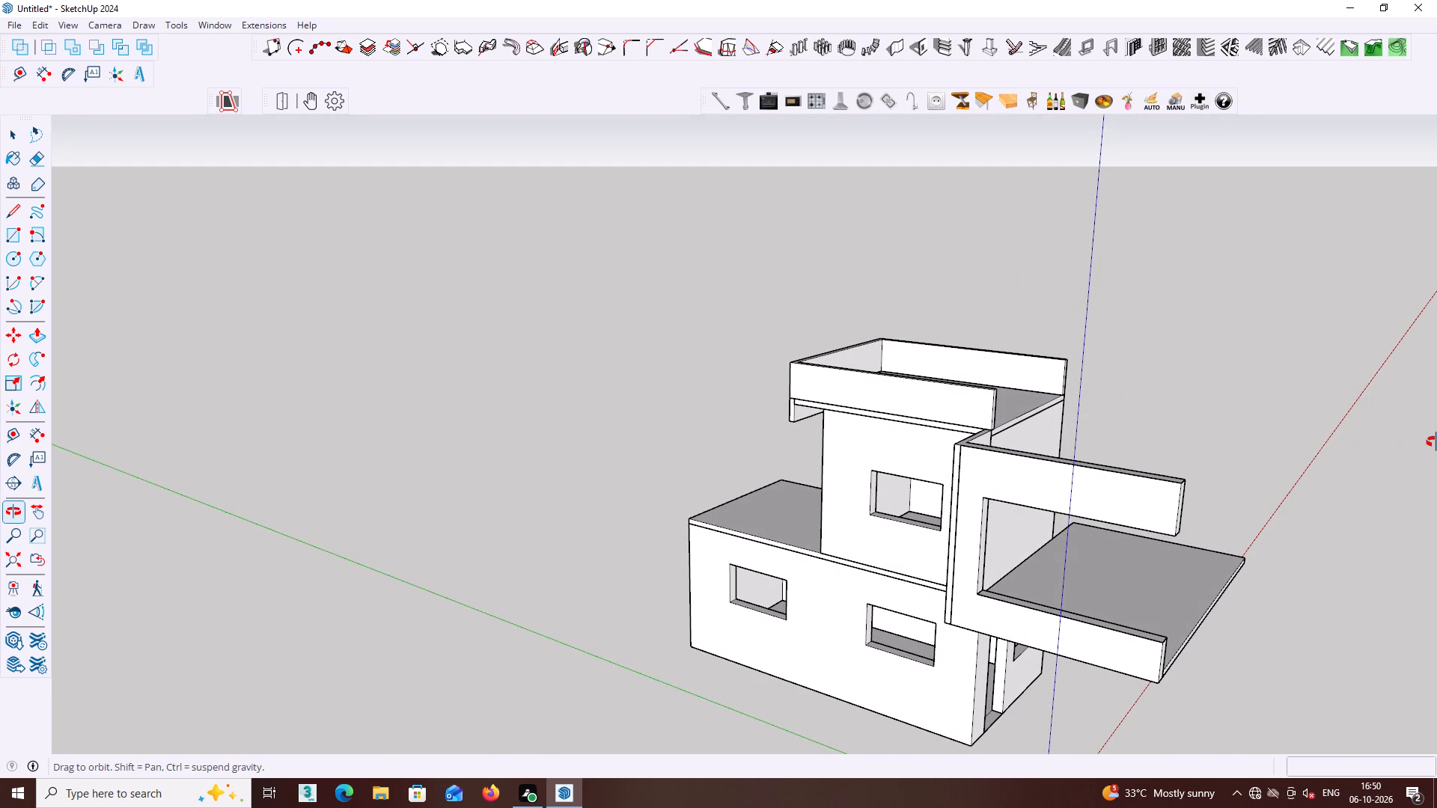
pyautogui.moveTo(1436, 442); pyautogui.dragTo(1392, 382, button='middle')
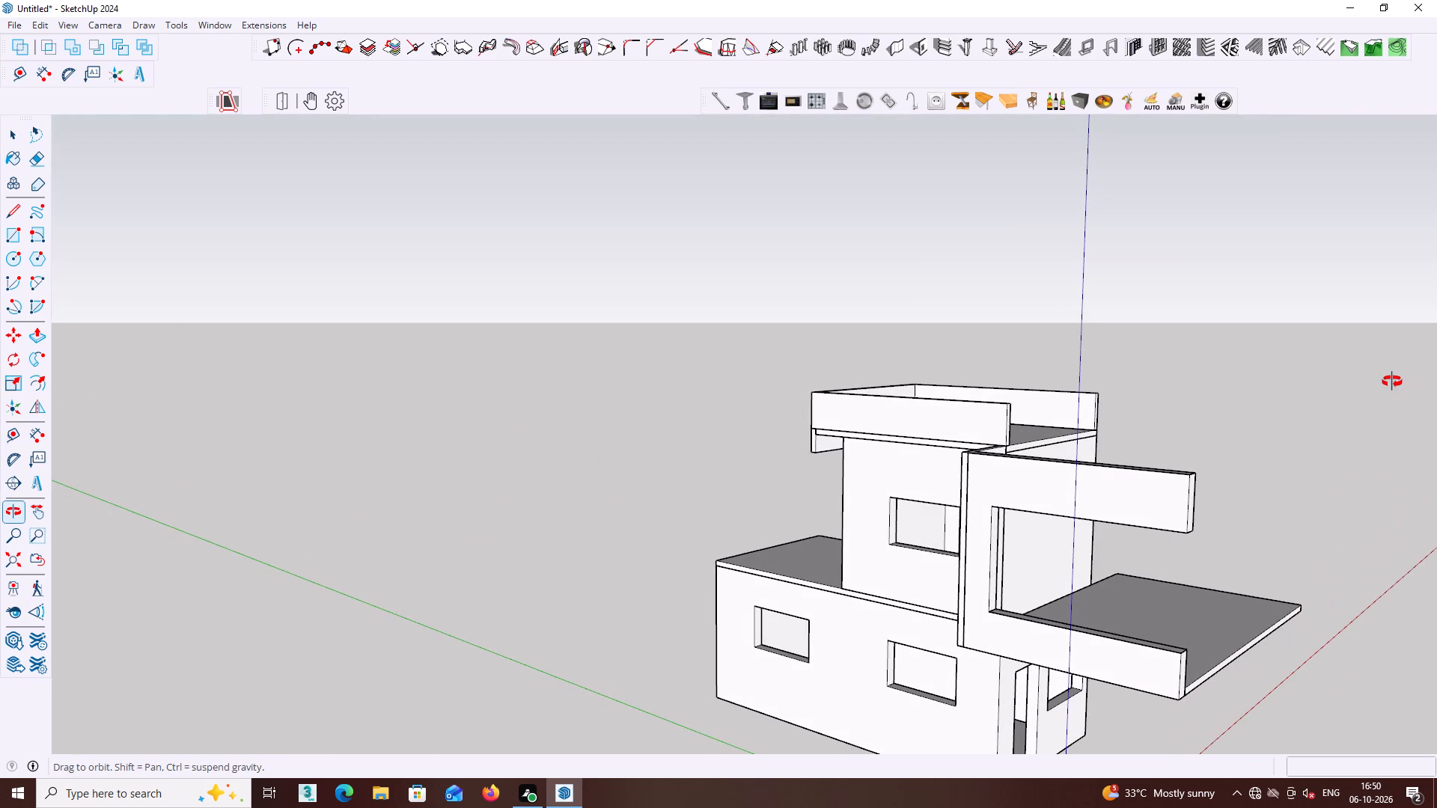
pyautogui.moveTo(1392, 382); pyautogui.dragTo(1436, 374, button='middle')
pyautogui.moveTo(1318, 385); pyautogui.dragTo(1387, 411, button='middle')
pyautogui.moveTo(1387, 411); pyautogui.dragTo(1436, 411, button='middle')
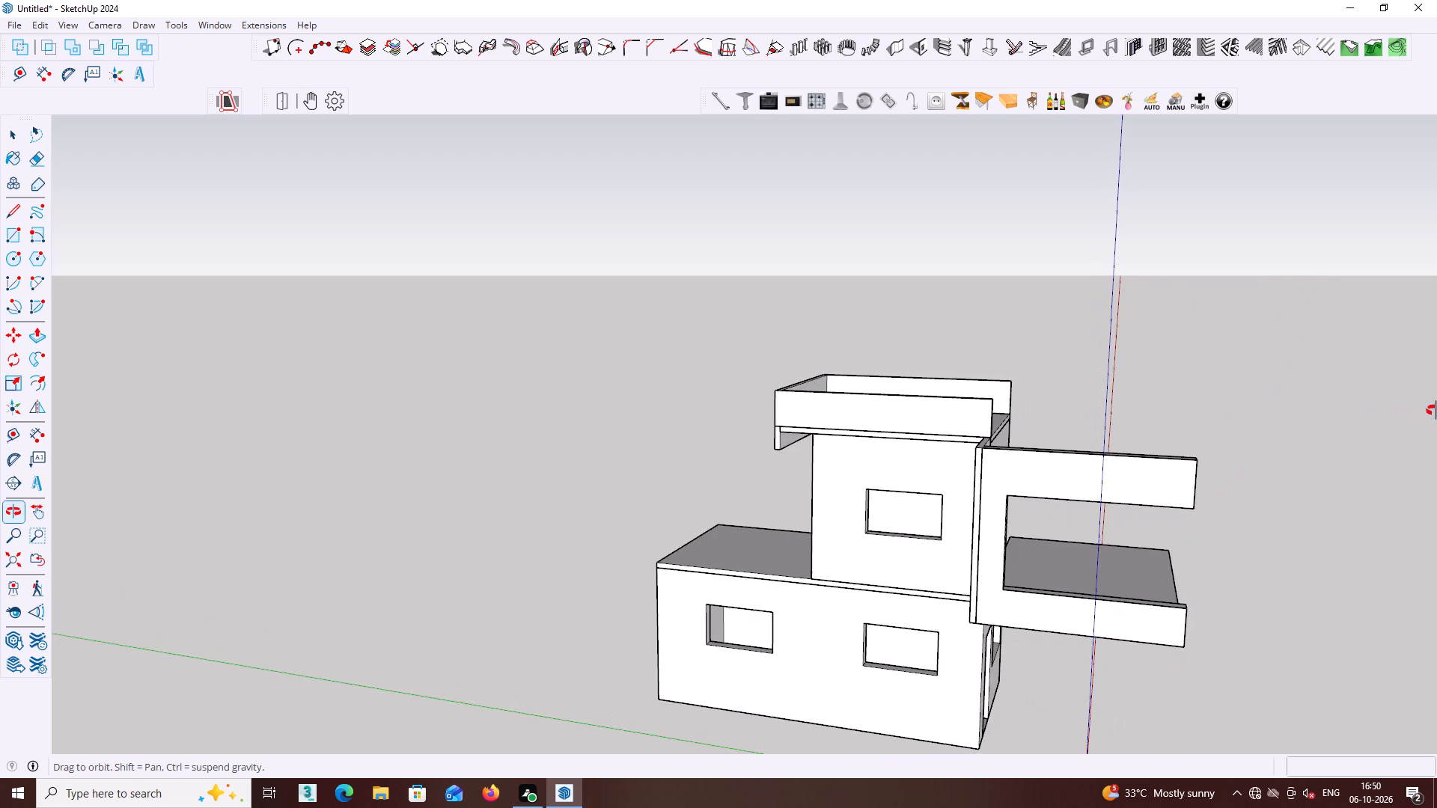
pyautogui.moveTo(1436, 411); pyautogui.dragTo(1426, 406, button='middle')
pyautogui.moveTo(1039, 417); pyautogui.dragTo(1335, 467, button='middle')
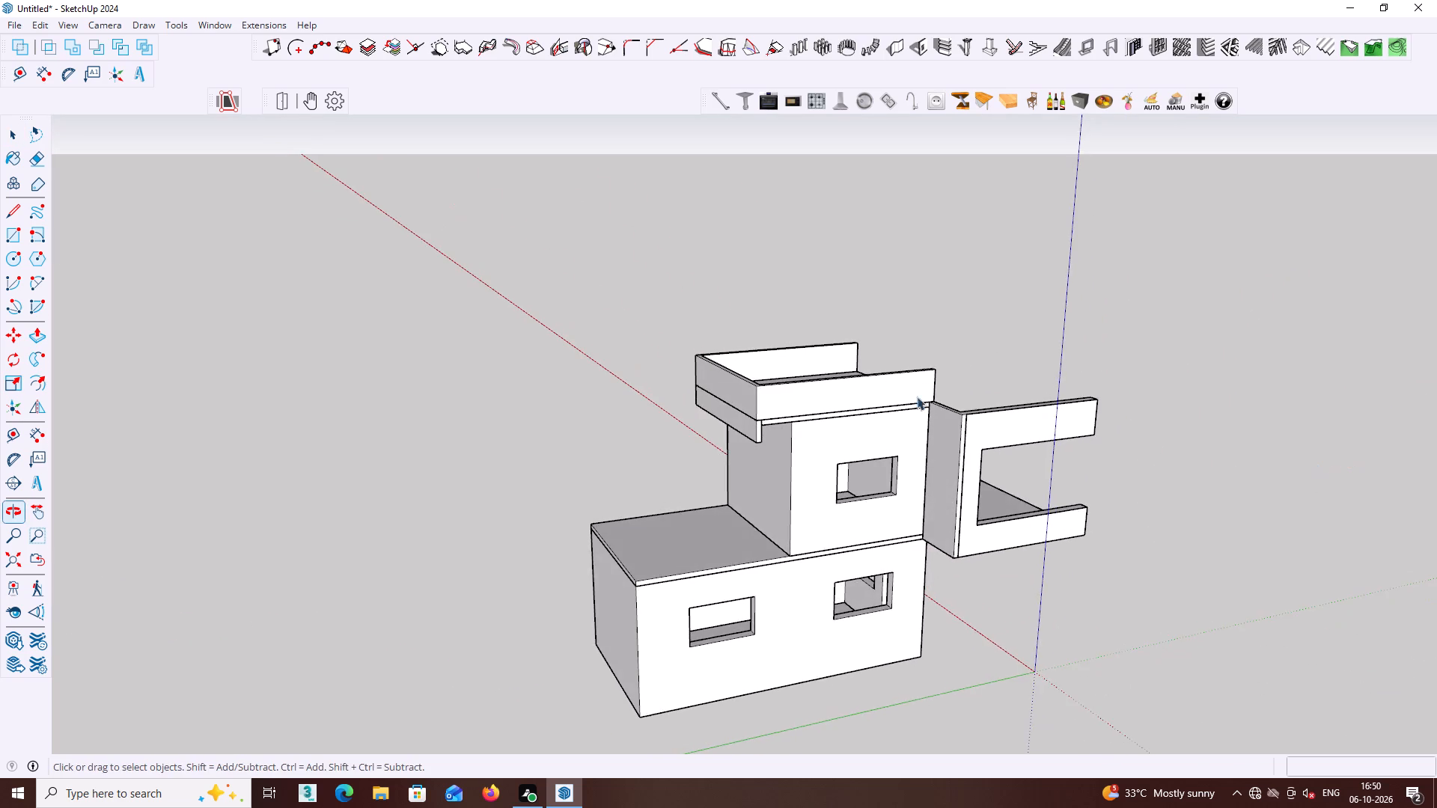
pyautogui.scroll(2, 903, 391)
pyautogui.moveTo(952, 391); pyautogui.dragTo(1242, 423, button='middle')
pyautogui.scroll(3, 921, 351)
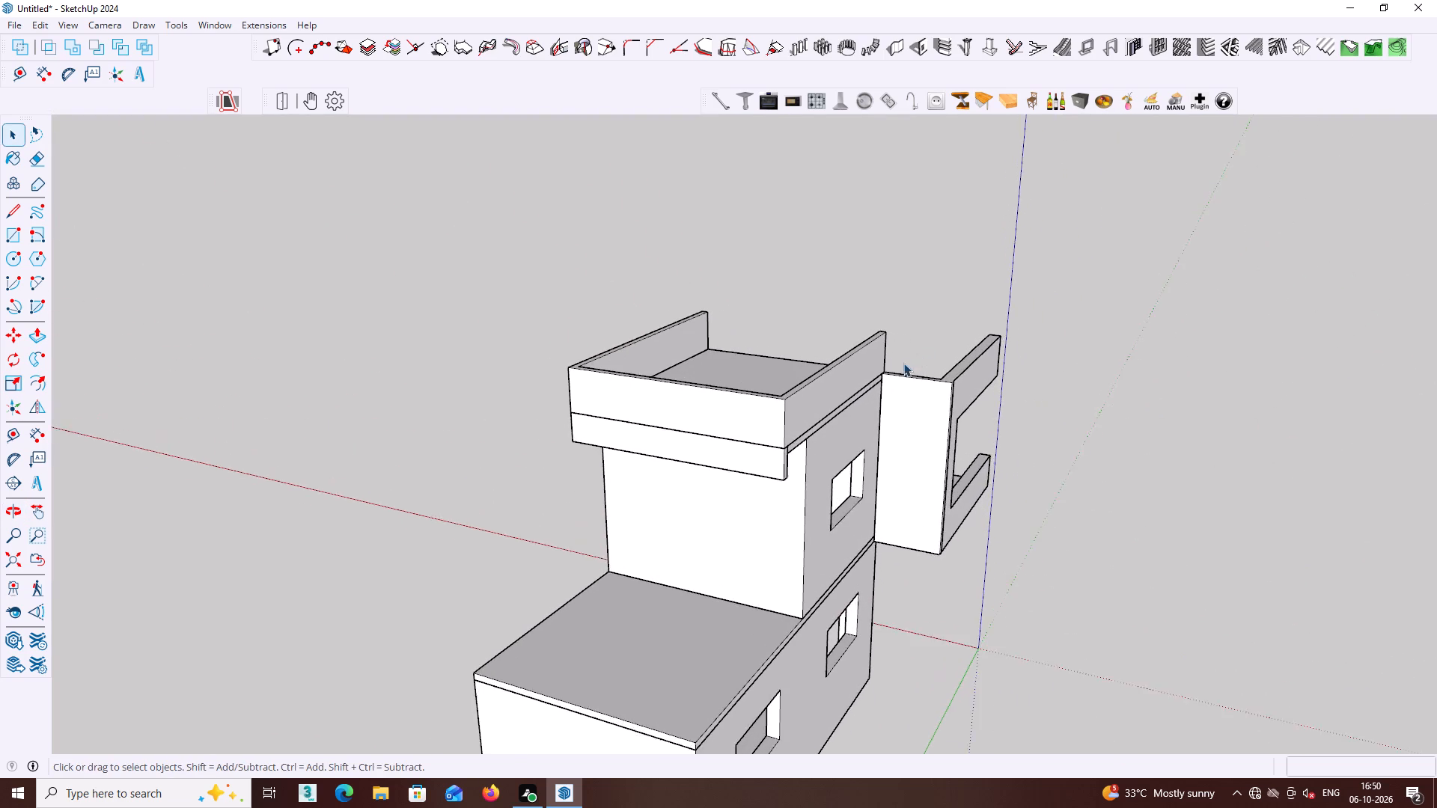
pyautogui.scroll(1, 903, 363)
pyautogui.moveTo(909, 367); pyautogui.dragTo(929, 438, button='middle')
pyautogui.scroll(5, 912, 373)
pyautogui.moveTo(951, 370); pyautogui.dragTo(942, 405, button='middle')
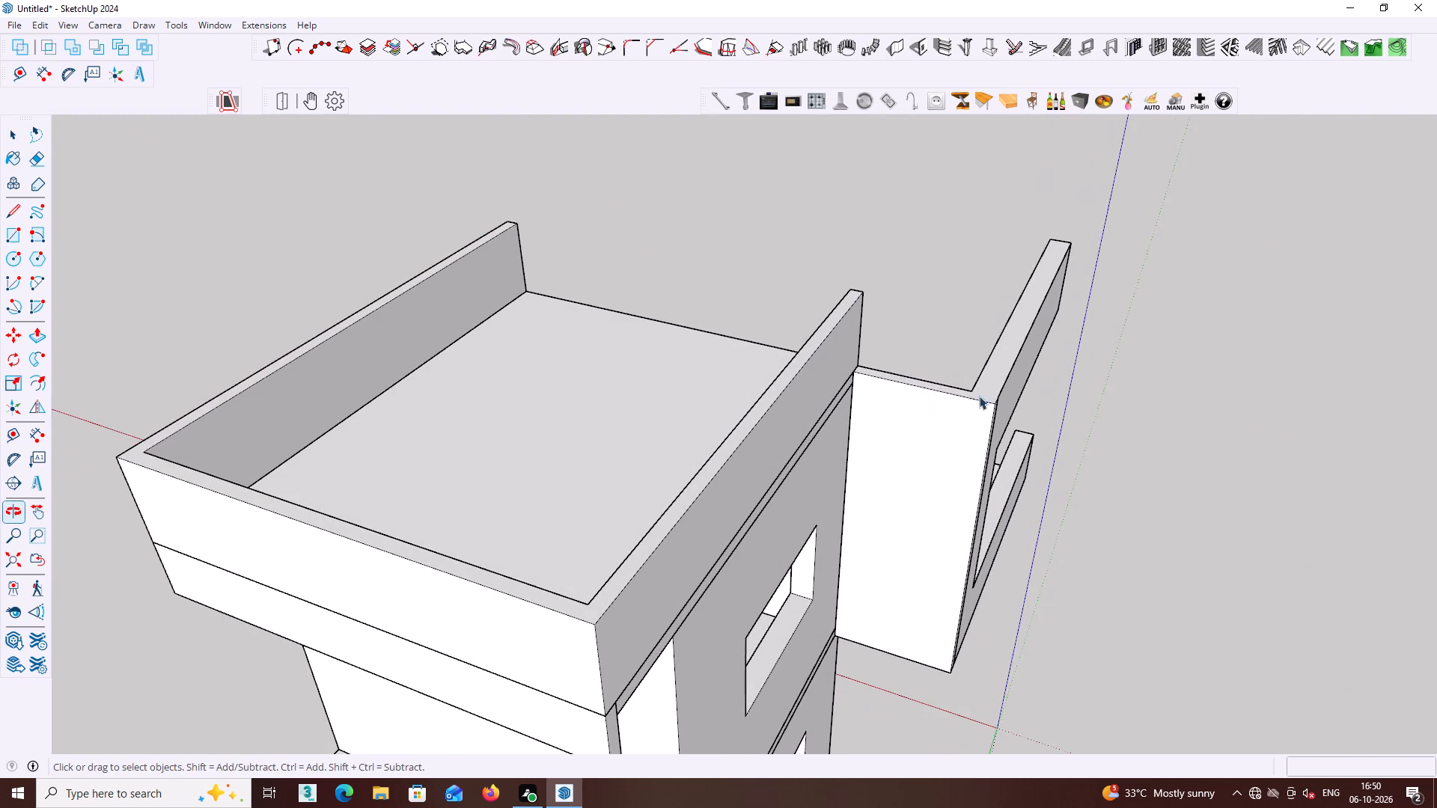
# Push/Pull the top of the C-shaped frame and its adjoining wall up about 2' 4 3/4" to the roof parapet's top.
pyautogui.scroll(2, 987, 394)
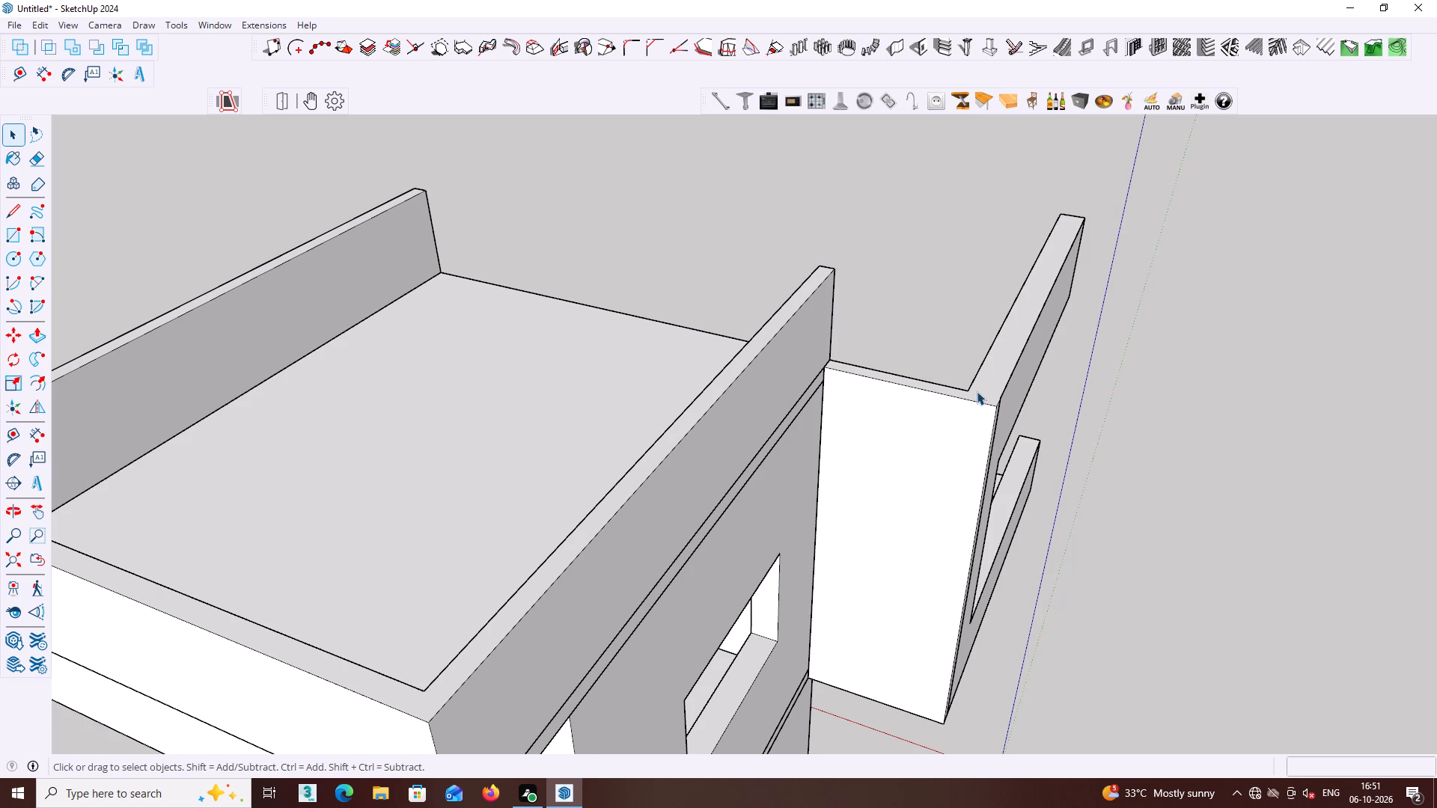
pyautogui.click(985, 388)
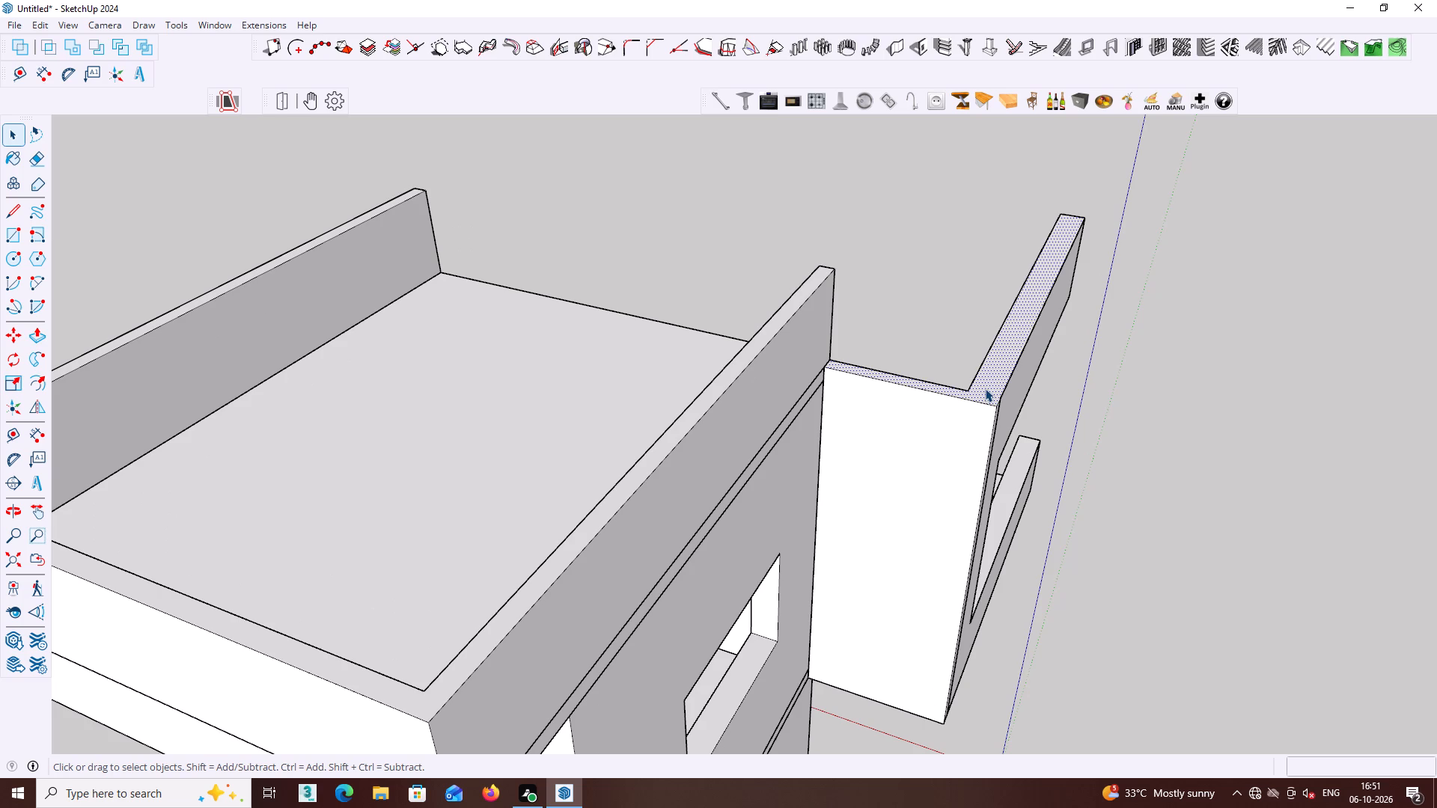
pyautogui.click(985, 388)
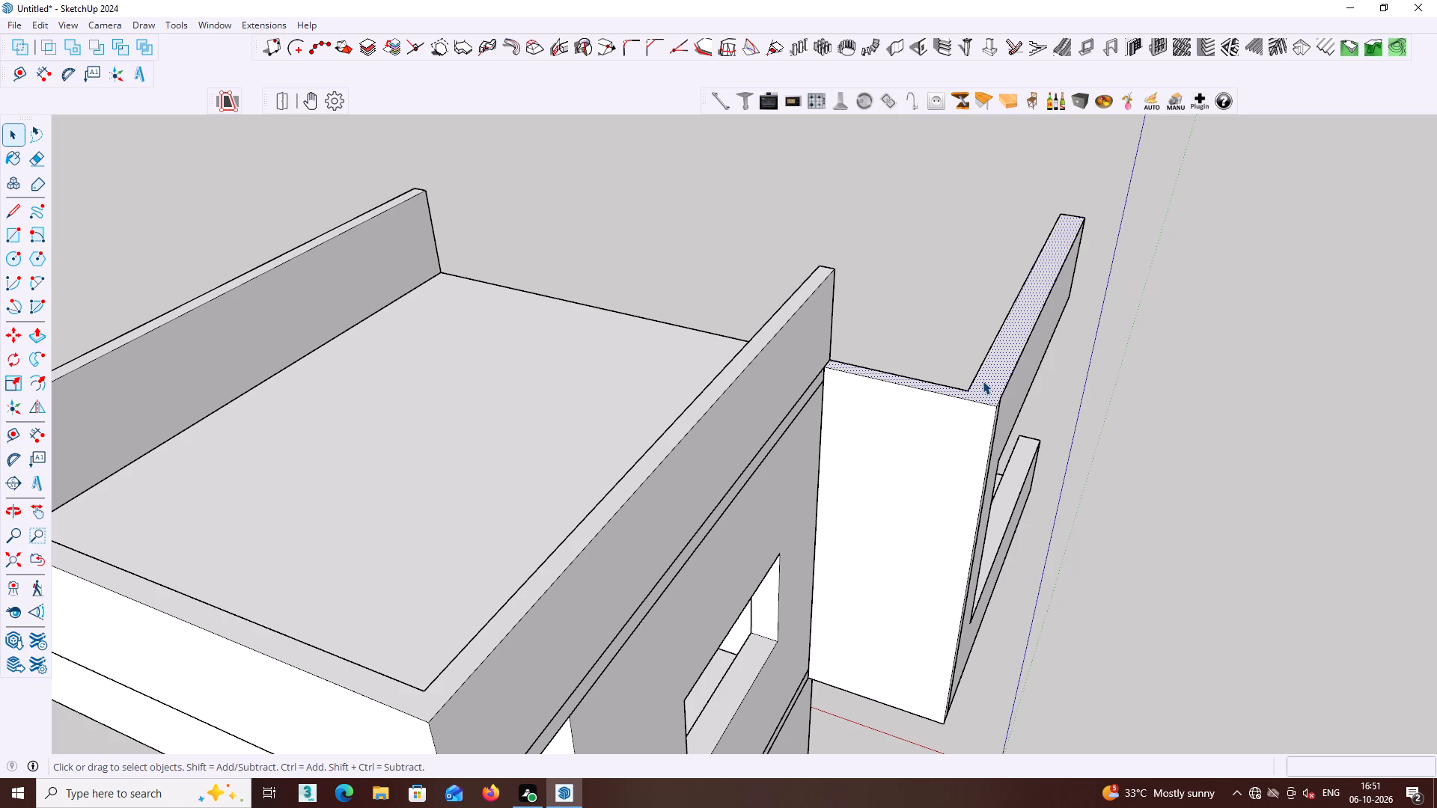
pyautogui.press('p')
pyautogui.click(983, 381)
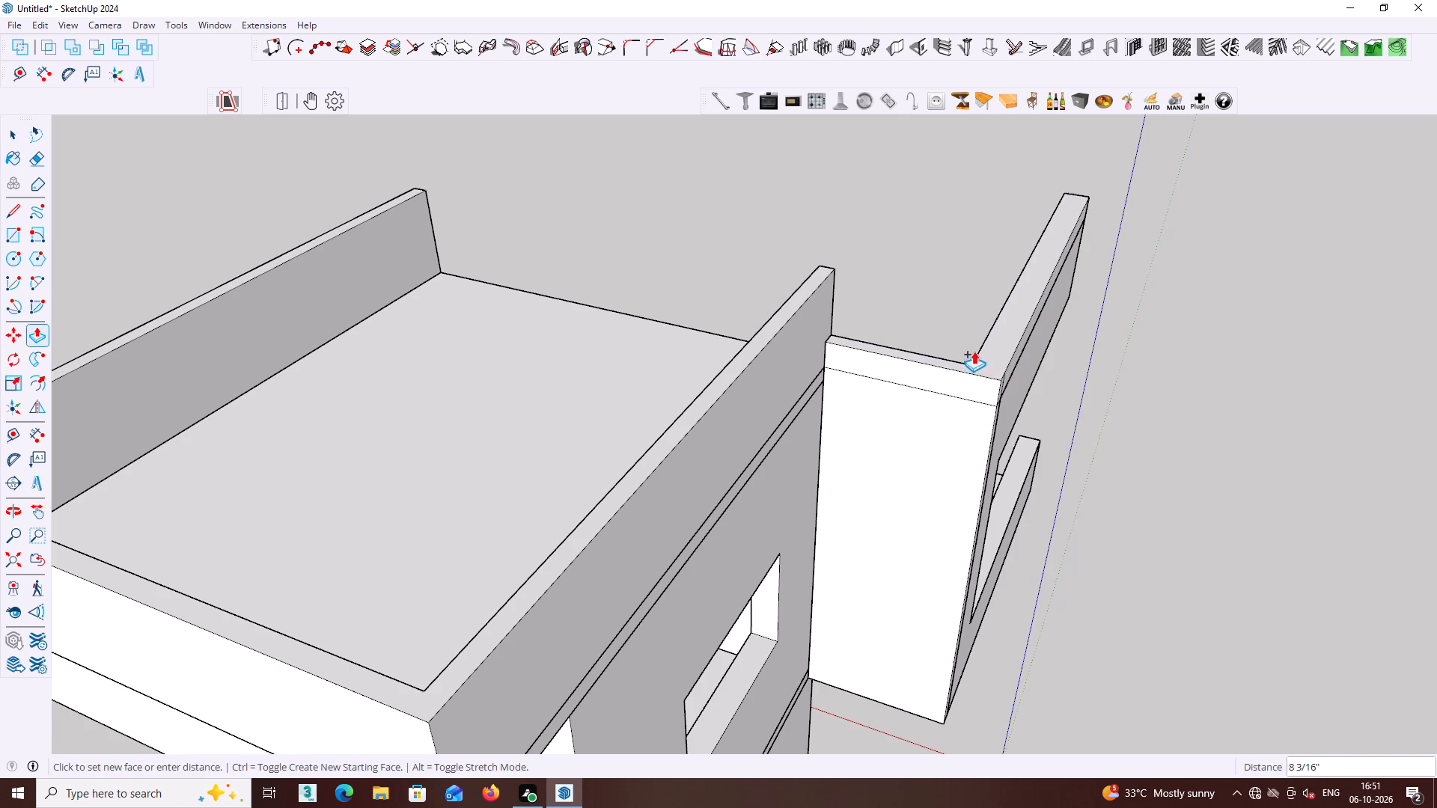
pyautogui.click(816, 299)
pyautogui.press('space')
pyautogui.click(1138, 283)
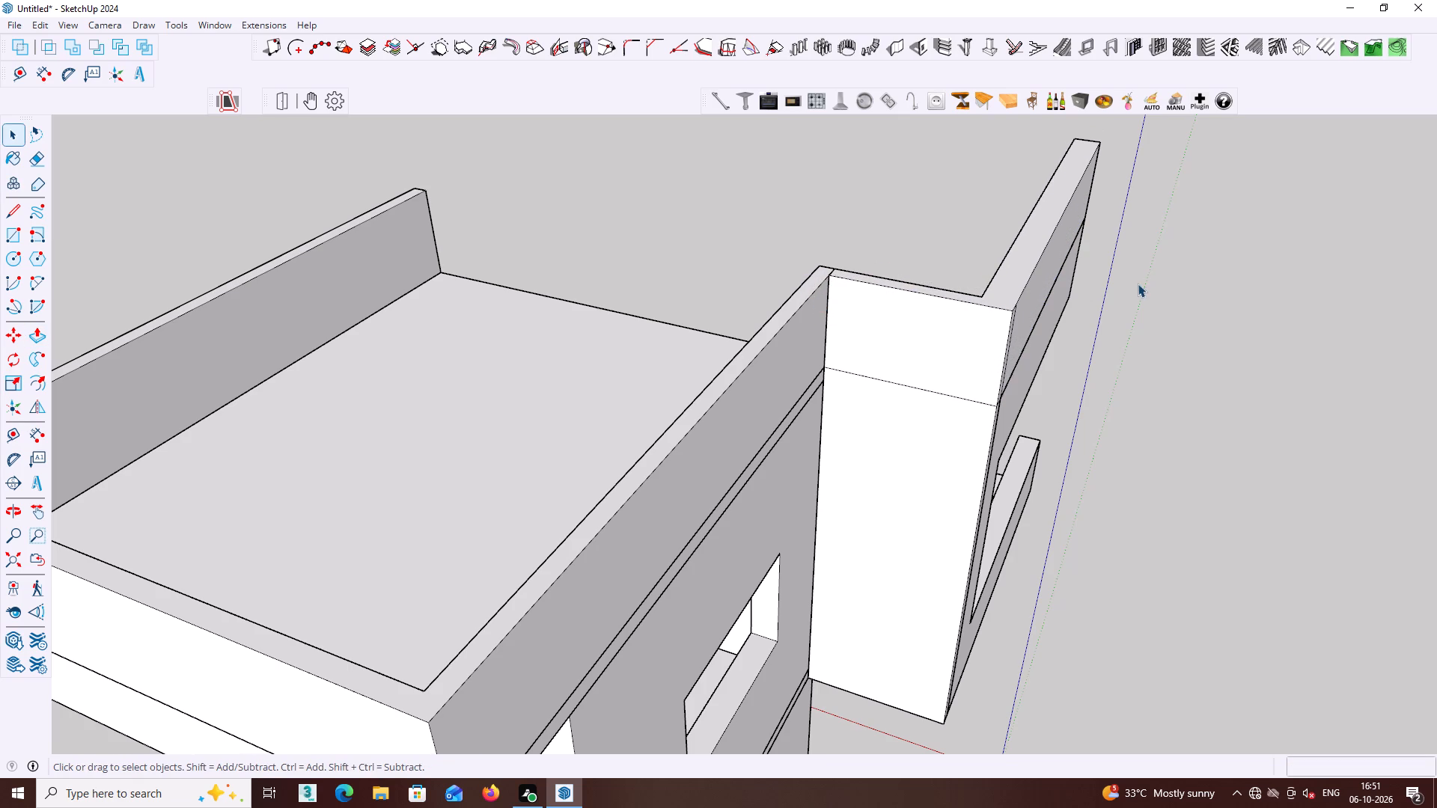
# Delete the short vertical edge on the raised outer face of the C-shaped frame, near its corner.
pyautogui.moveTo(1140, 289); pyautogui.dragTo(821, 290, button='middle')
pyautogui.scroll(2, 835, 394)
pyautogui.click(829, 400)
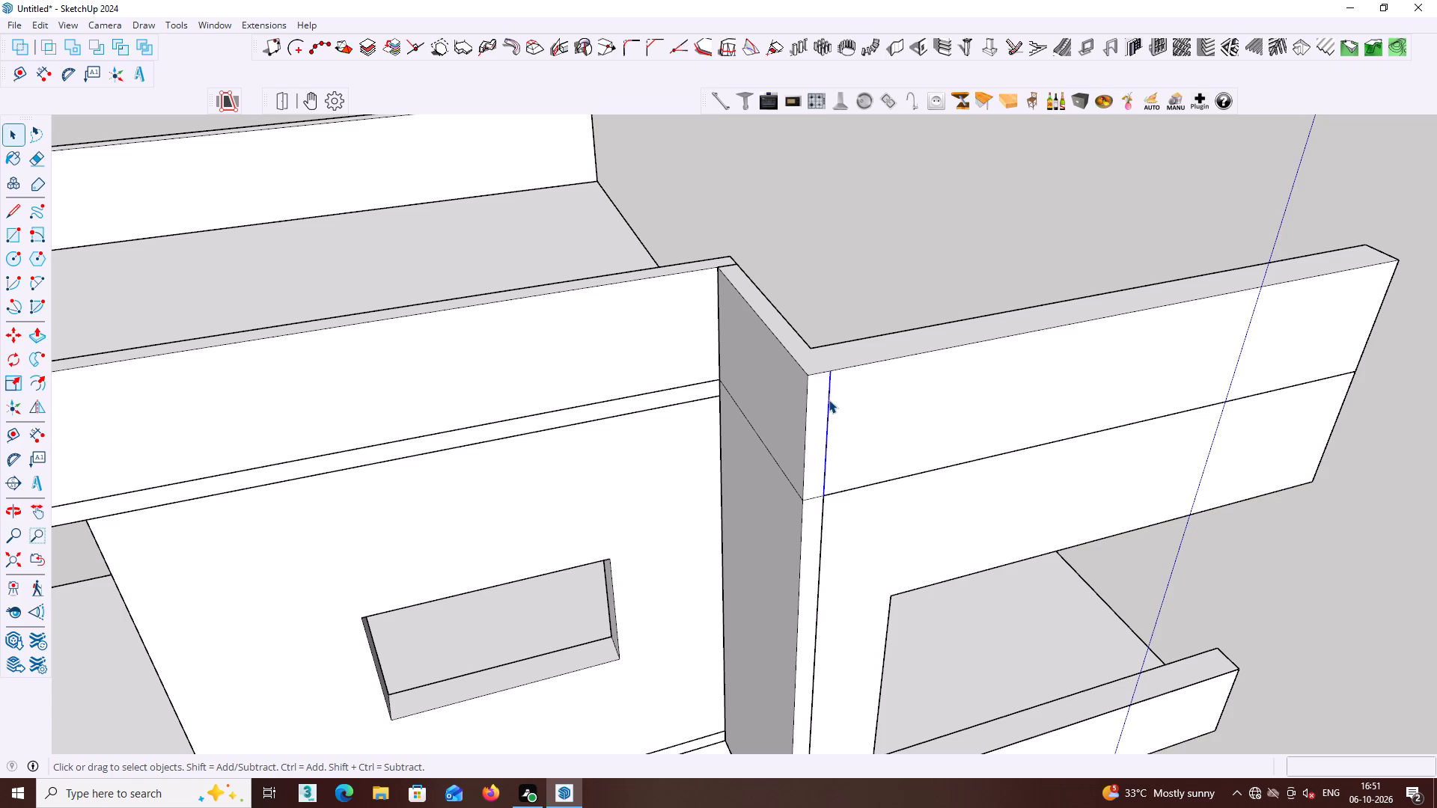
pyautogui.press('Delete')
# Examine the raised C-shaped frame against the roof parapet and the open balcony slab from several sides of the house.
pyautogui.scroll(-8, 910, 415)
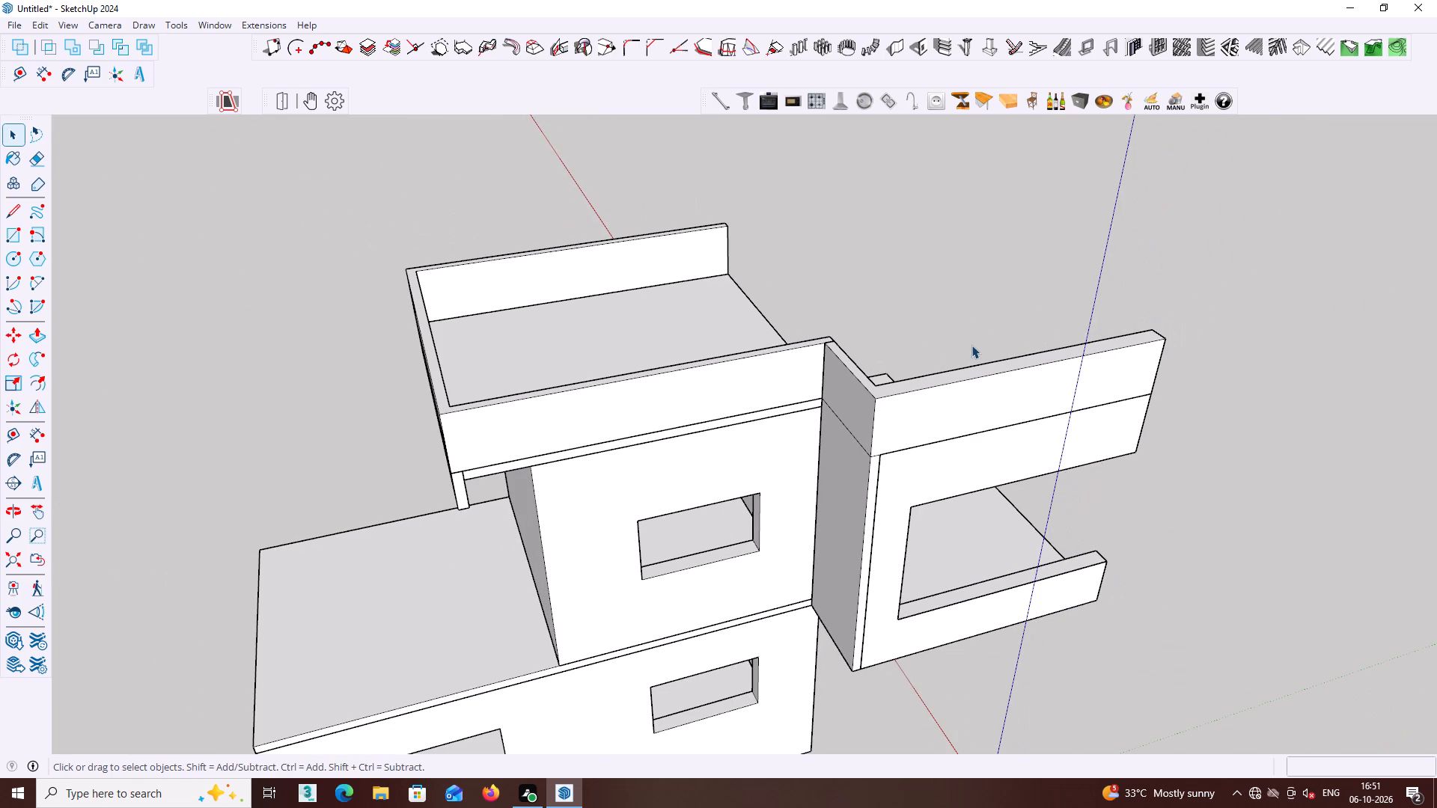
pyautogui.moveTo(986, 350); pyautogui.dragTo(751, 322, button='middle')
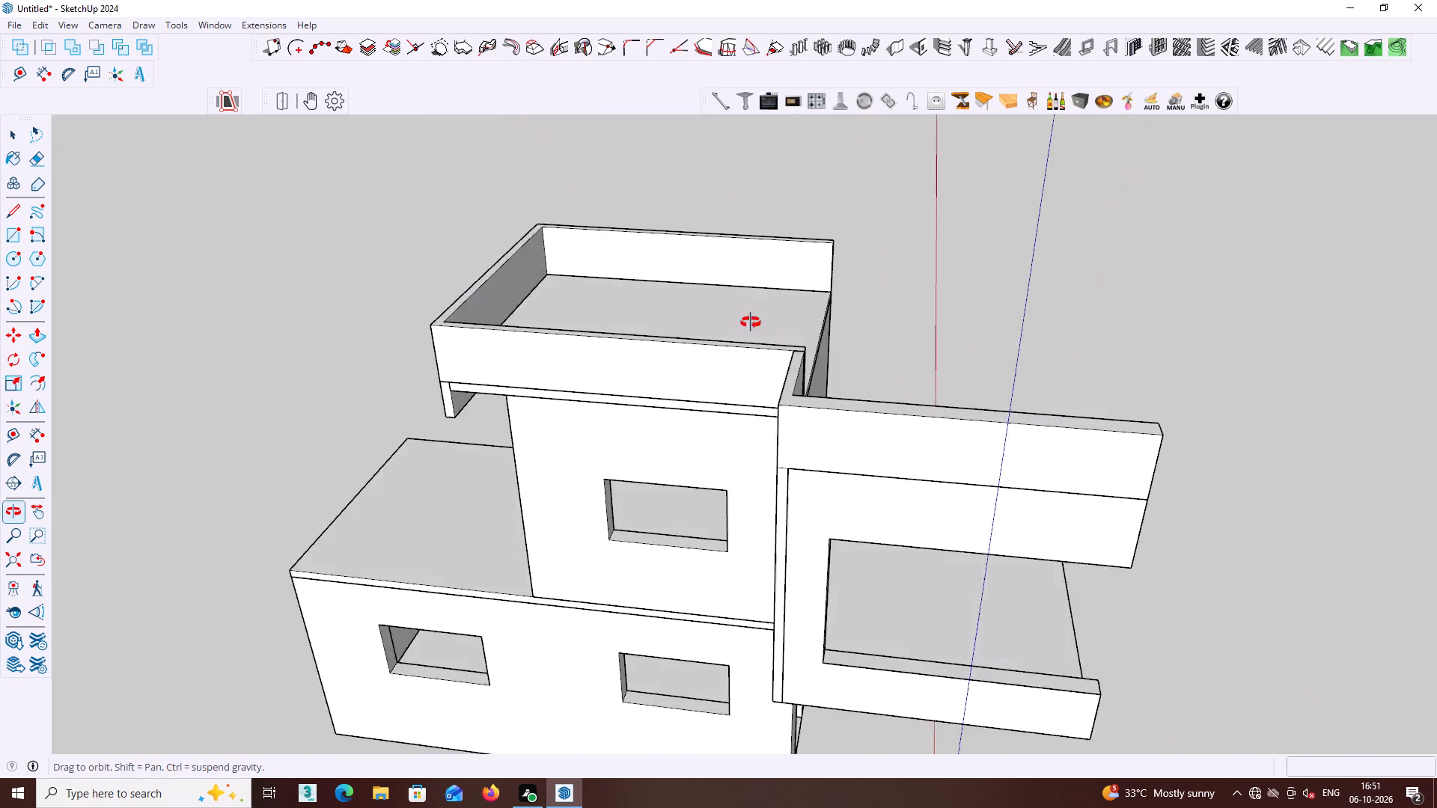
pyautogui.moveTo(751, 322); pyautogui.dragTo(749, 325, button='middle')
pyautogui.moveTo(1108, 412); pyautogui.dragTo(986, 296, button='middle')
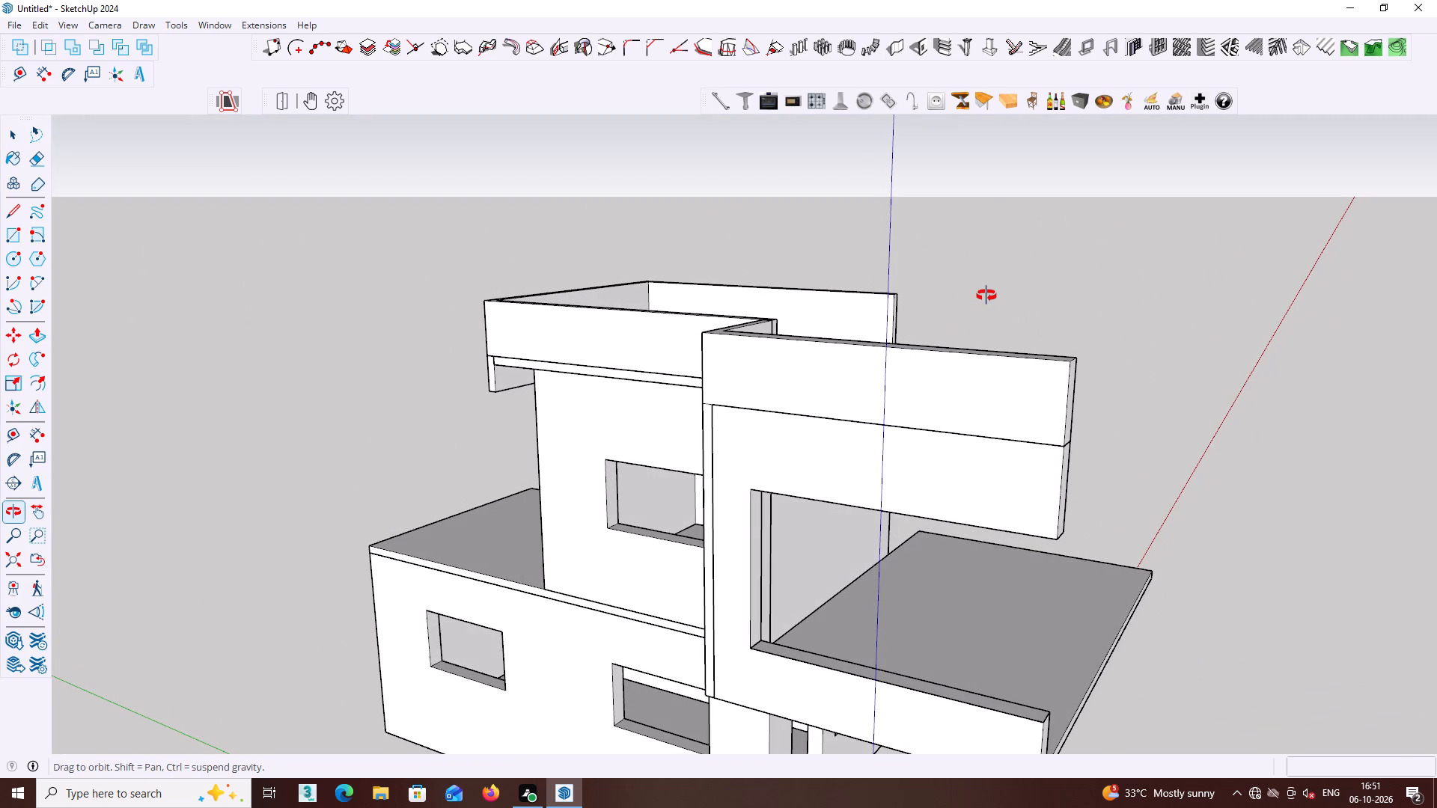
pyautogui.moveTo(986, 296); pyautogui.dragTo(864, 266, button='middle')
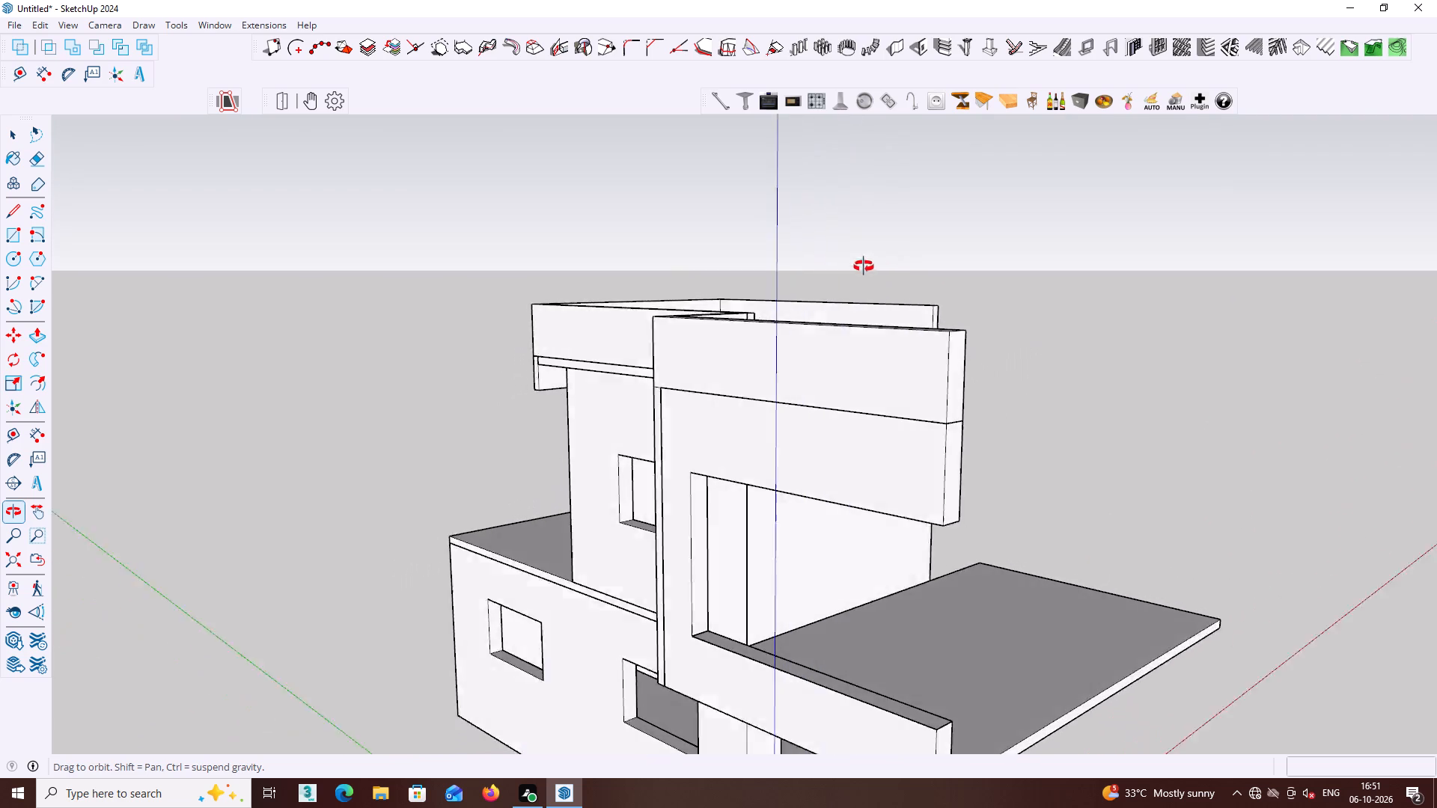
pyautogui.moveTo(864, 266); pyautogui.dragTo(644, 288, button='middle')
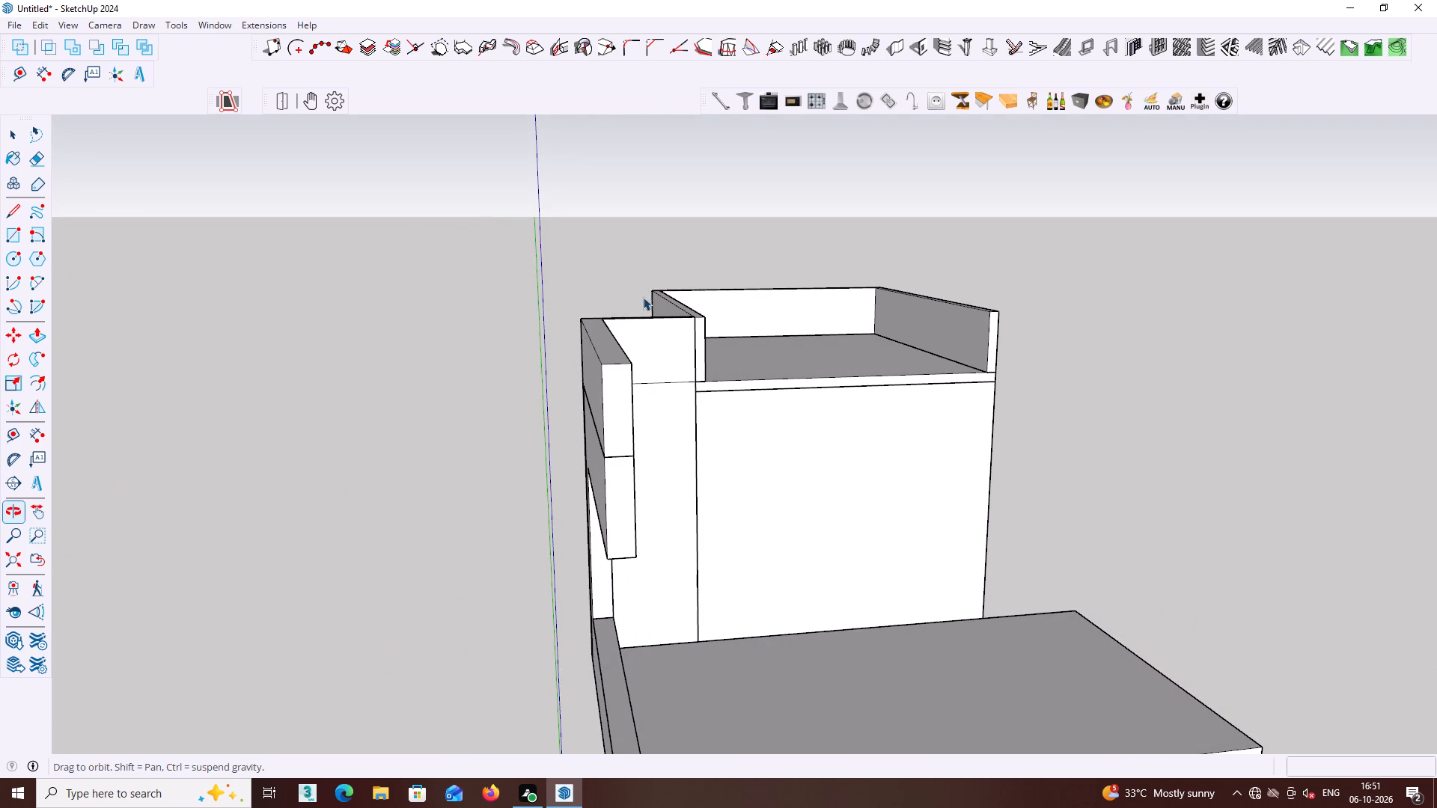
pyautogui.moveTo(662, 357); pyautogui.dragTo(632, 359, button='middle')
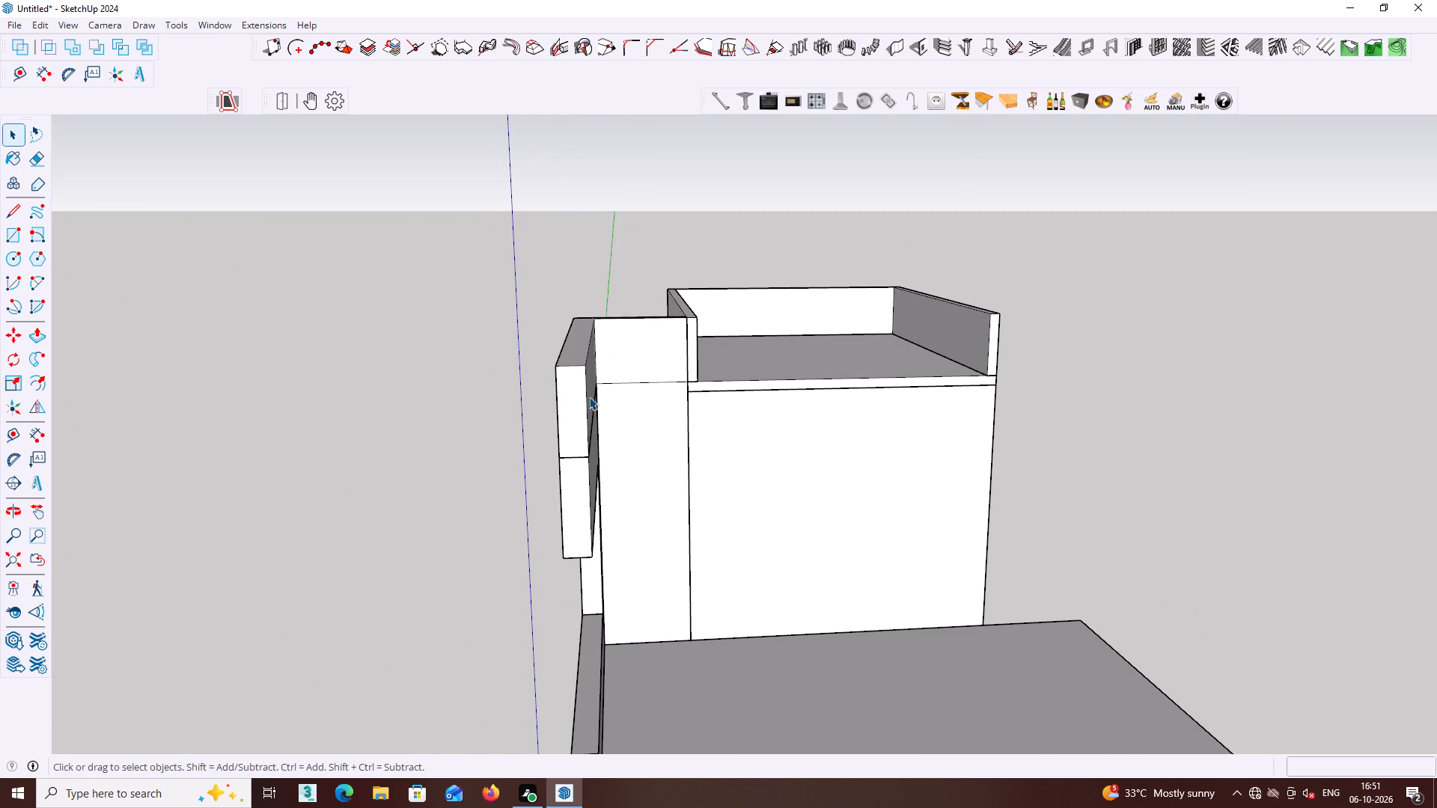
pyautogui.moveTo(594, 393); pyautogui.dragTo(496, 390, button='middle')
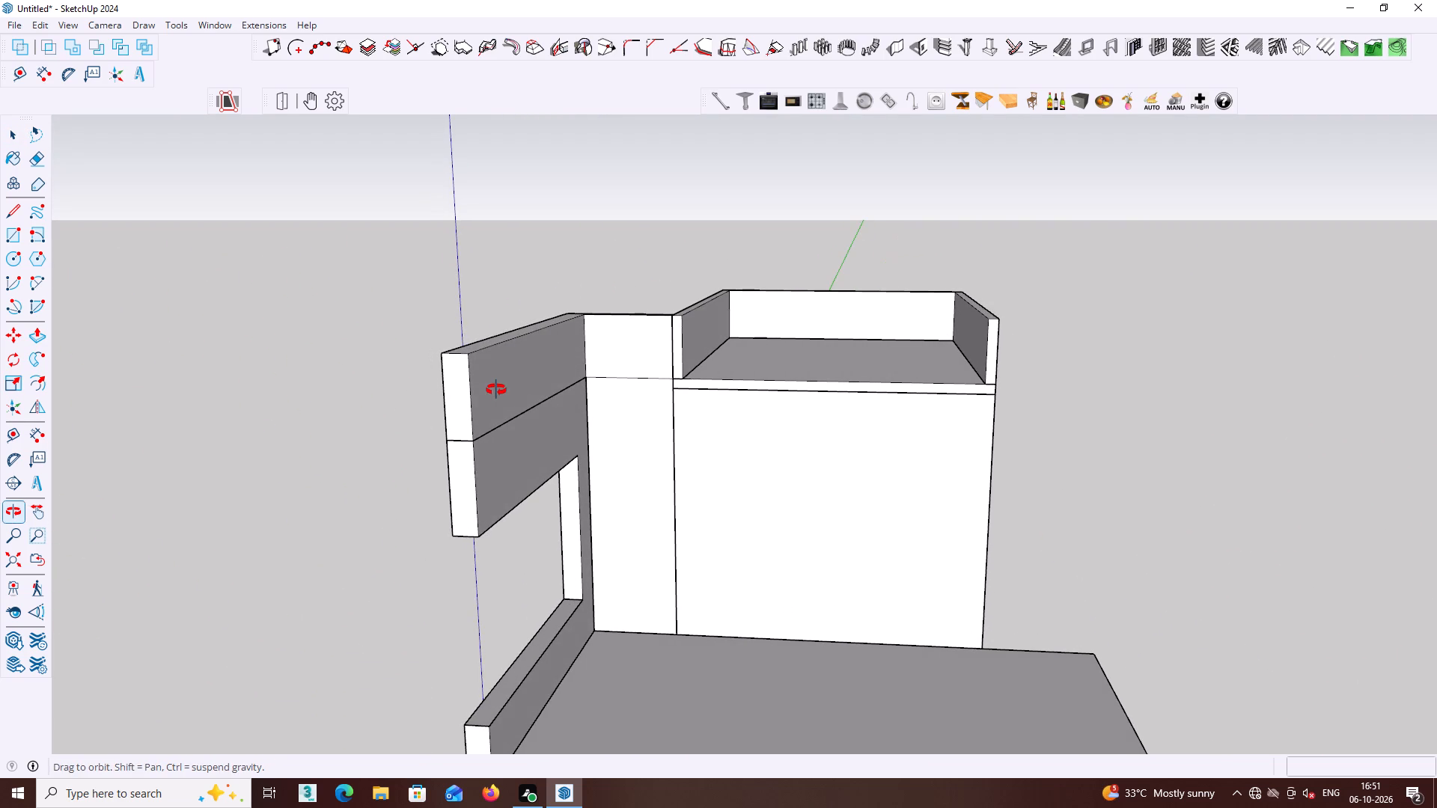
pyautogui.moveTo(496, 390); pyautogui.dragTo(540, 390, button='middle')
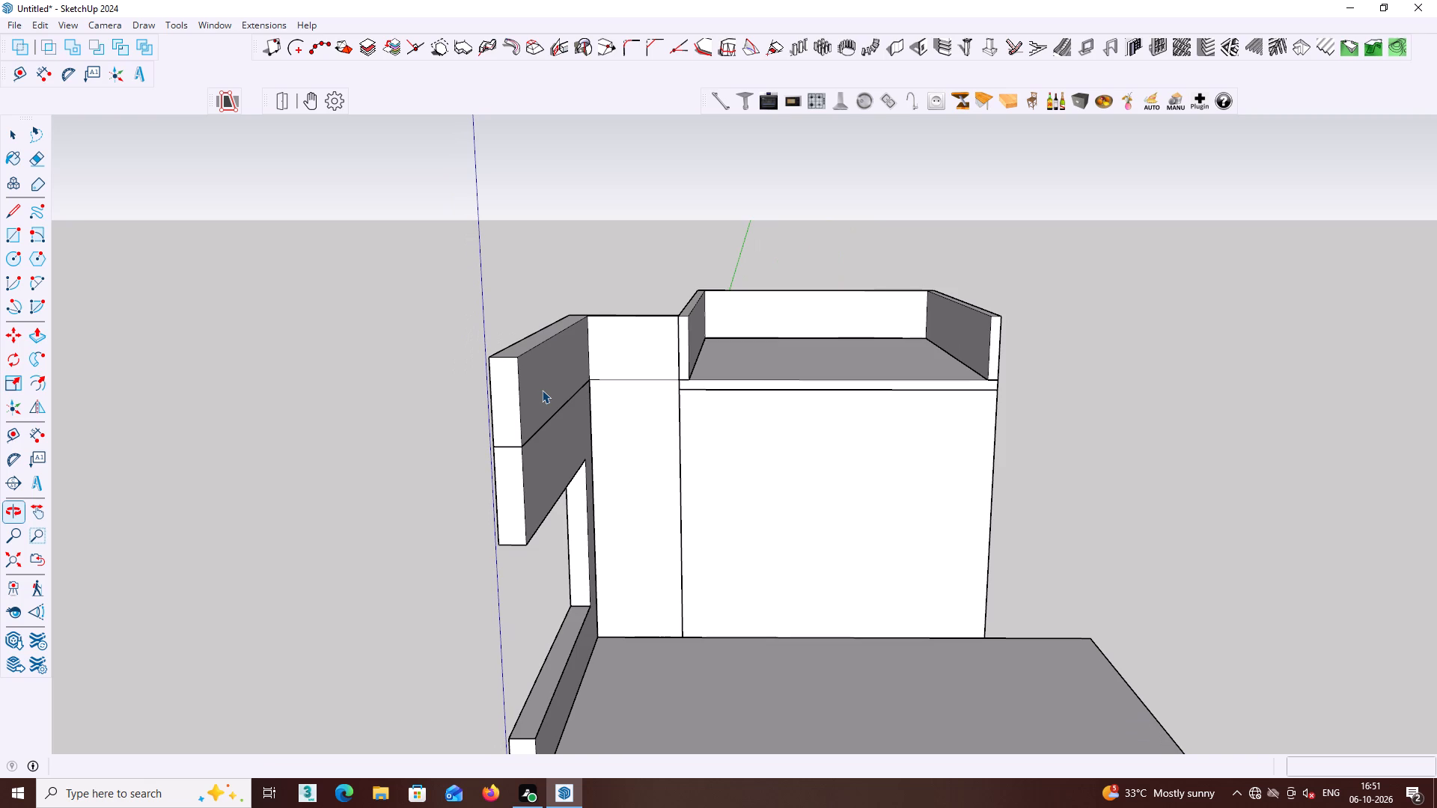
pyautogui.scroll(-2, 547, 388)
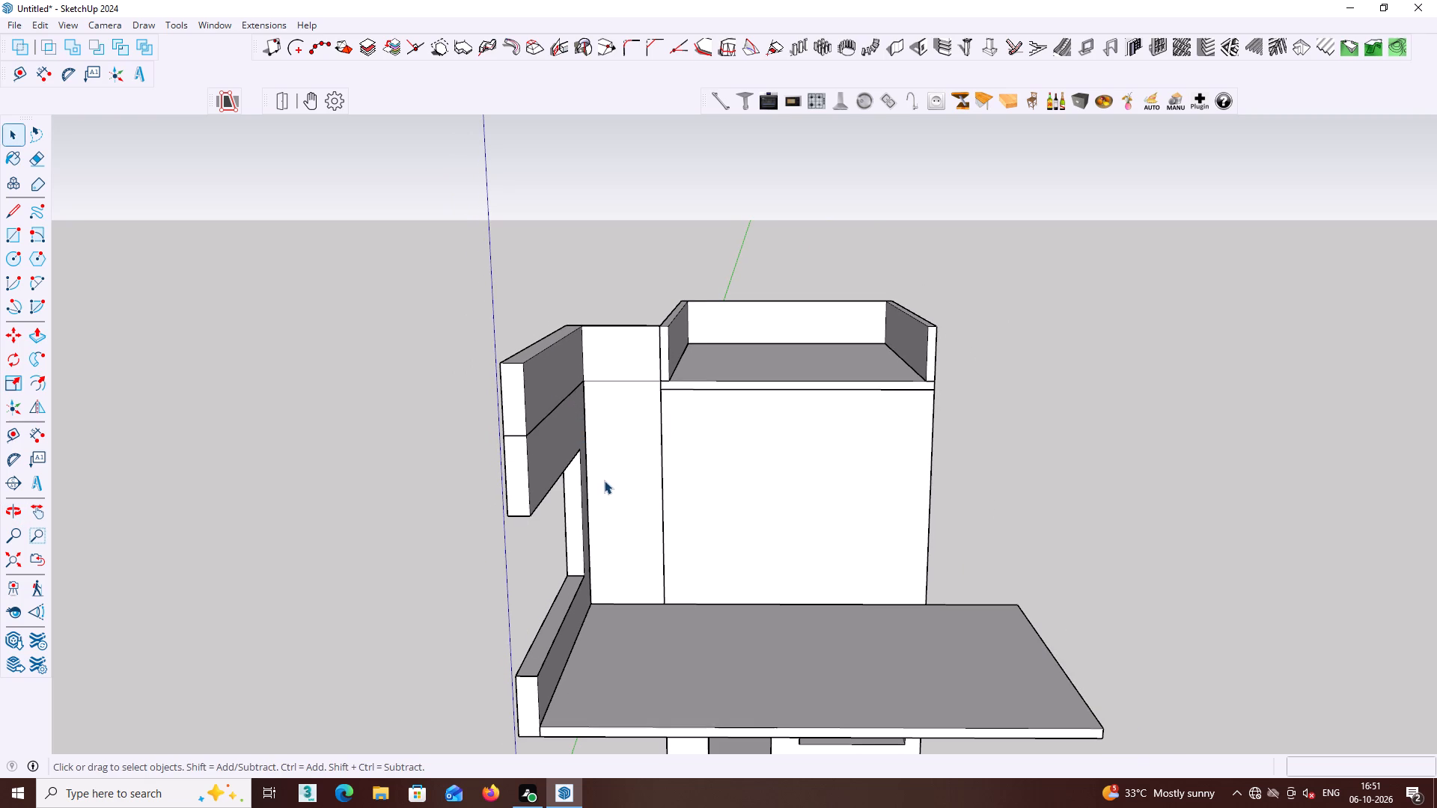
pyautogui.scroll(-4, 617, 489)
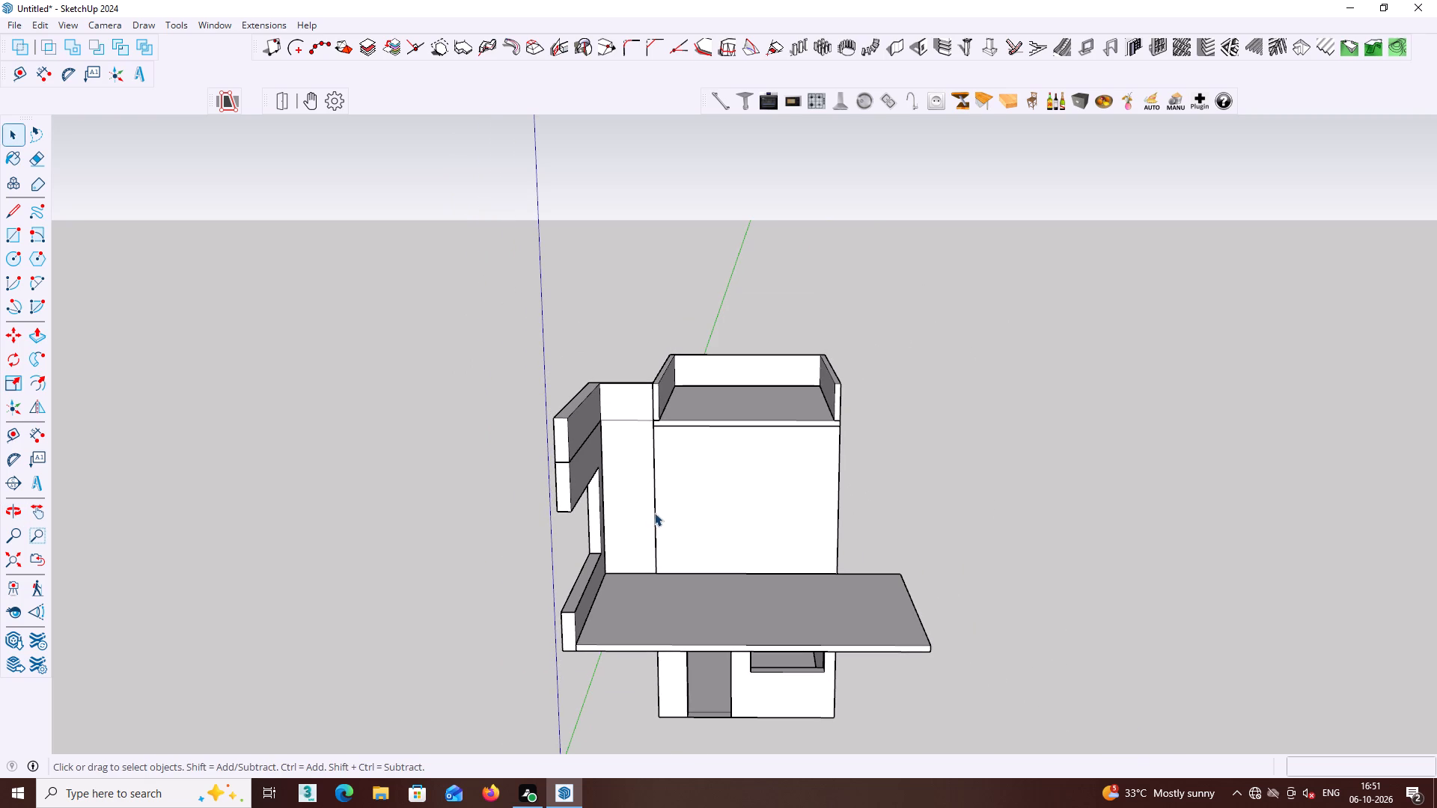
pyautogui.moveTo(641, 474); pyautogui.dragTo(836, 479, button='middle')
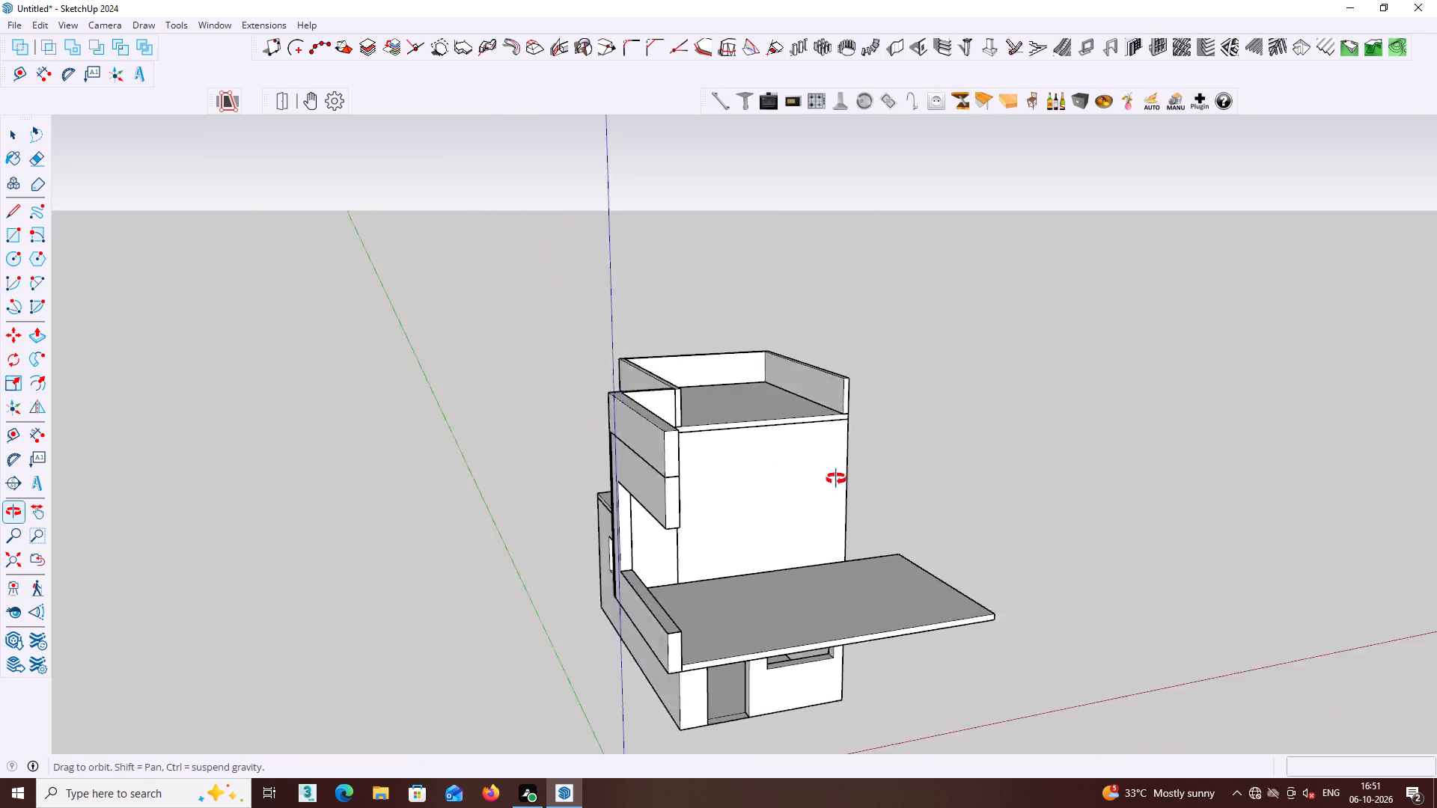
pyautogui.moveTo(836, 479); pyautogui.dragTo(966, 479, button='middle')
pyautogui.middleClick(971, 479)
pyautogui.moveTo(974, 479); pyautogui.dragTo(955, 475, button='middle')
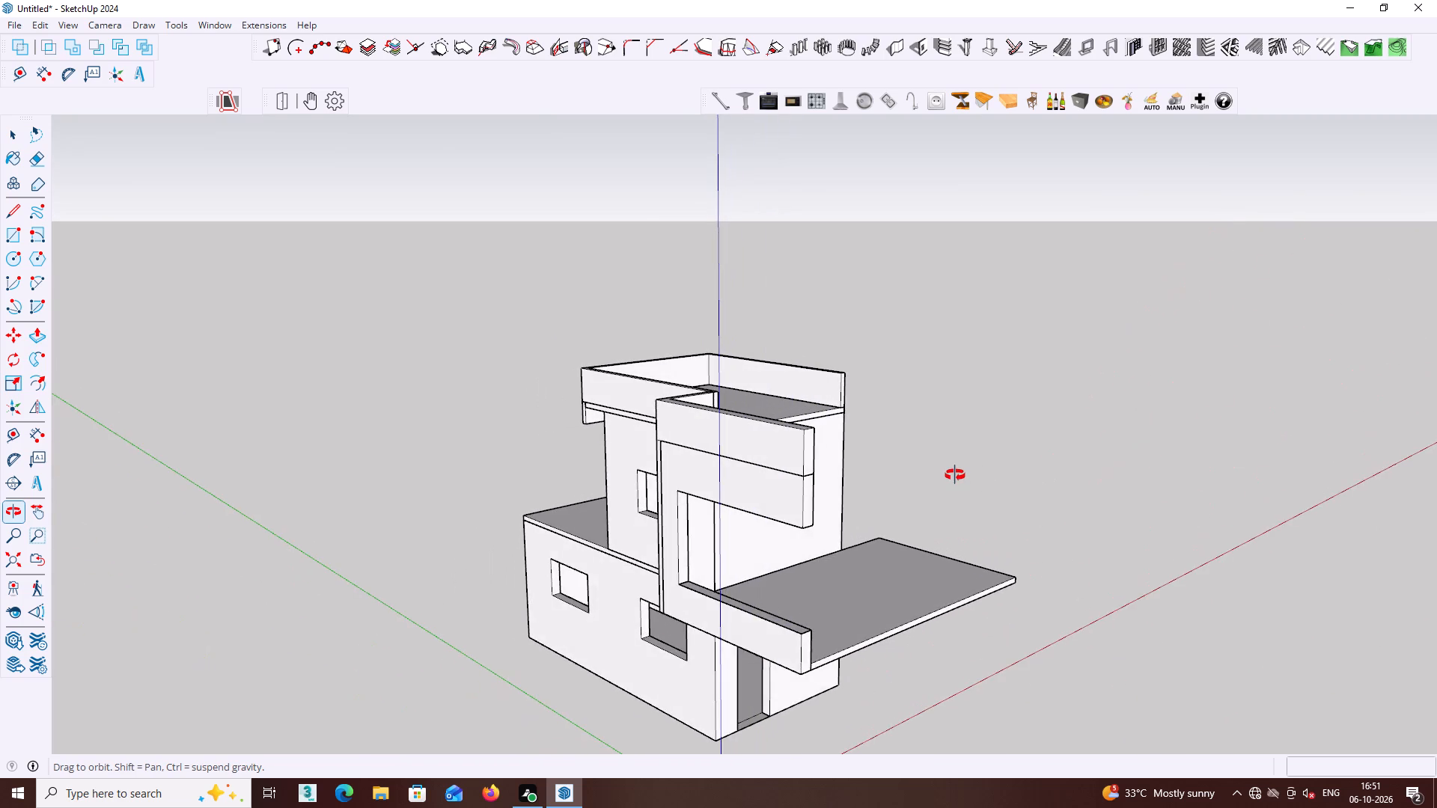
pyautogui.moveTo(955, 475); pyautogui.dragTo(861, 441, button='middle')
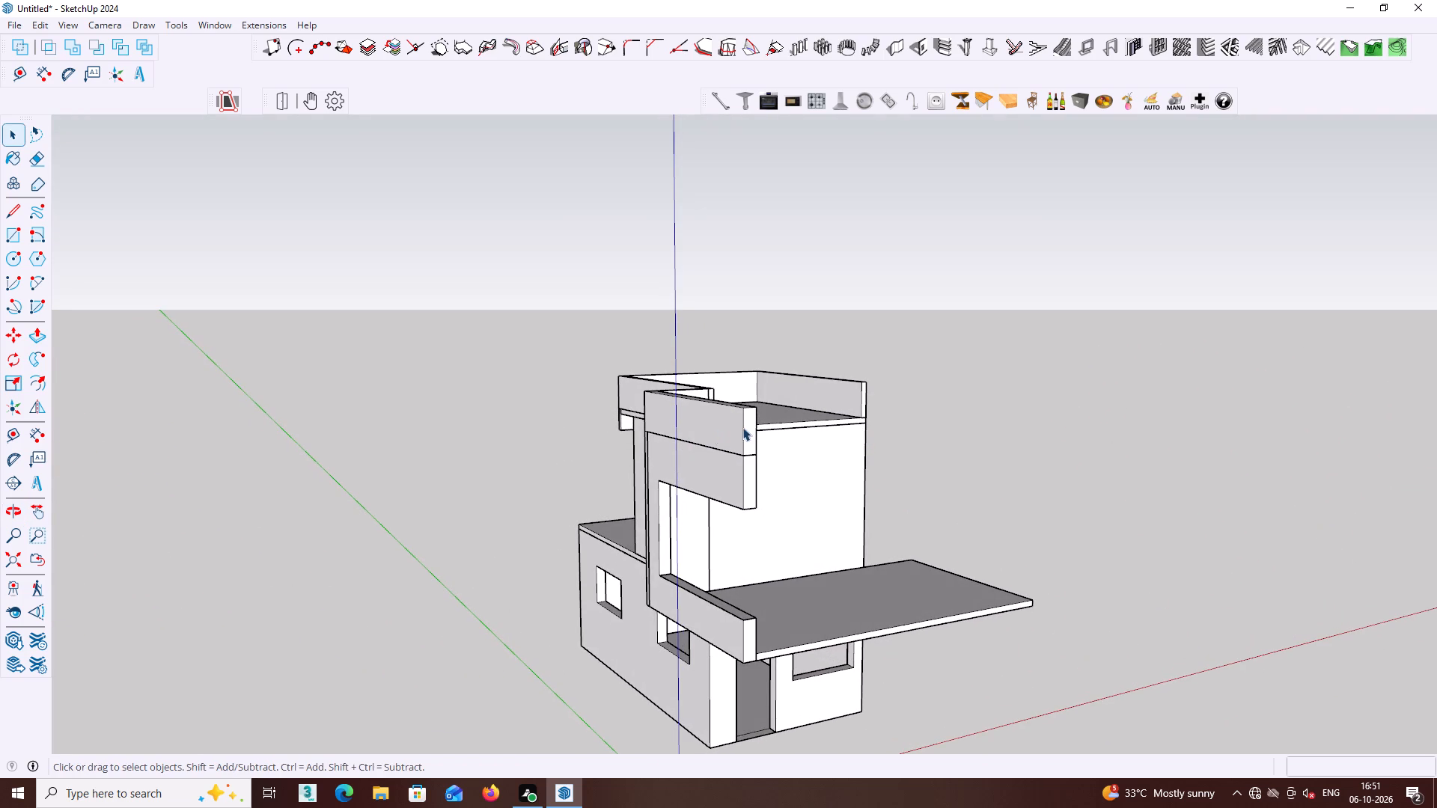
pyautogui.scroll(2, 743, 427)
pyautogui.moveTo(650, 462); pyautogui.dragTo(796, 447, button='middle')
pyautogui.scroll(-6, 797, 460)
pyautogui.middleClick(787, 530)
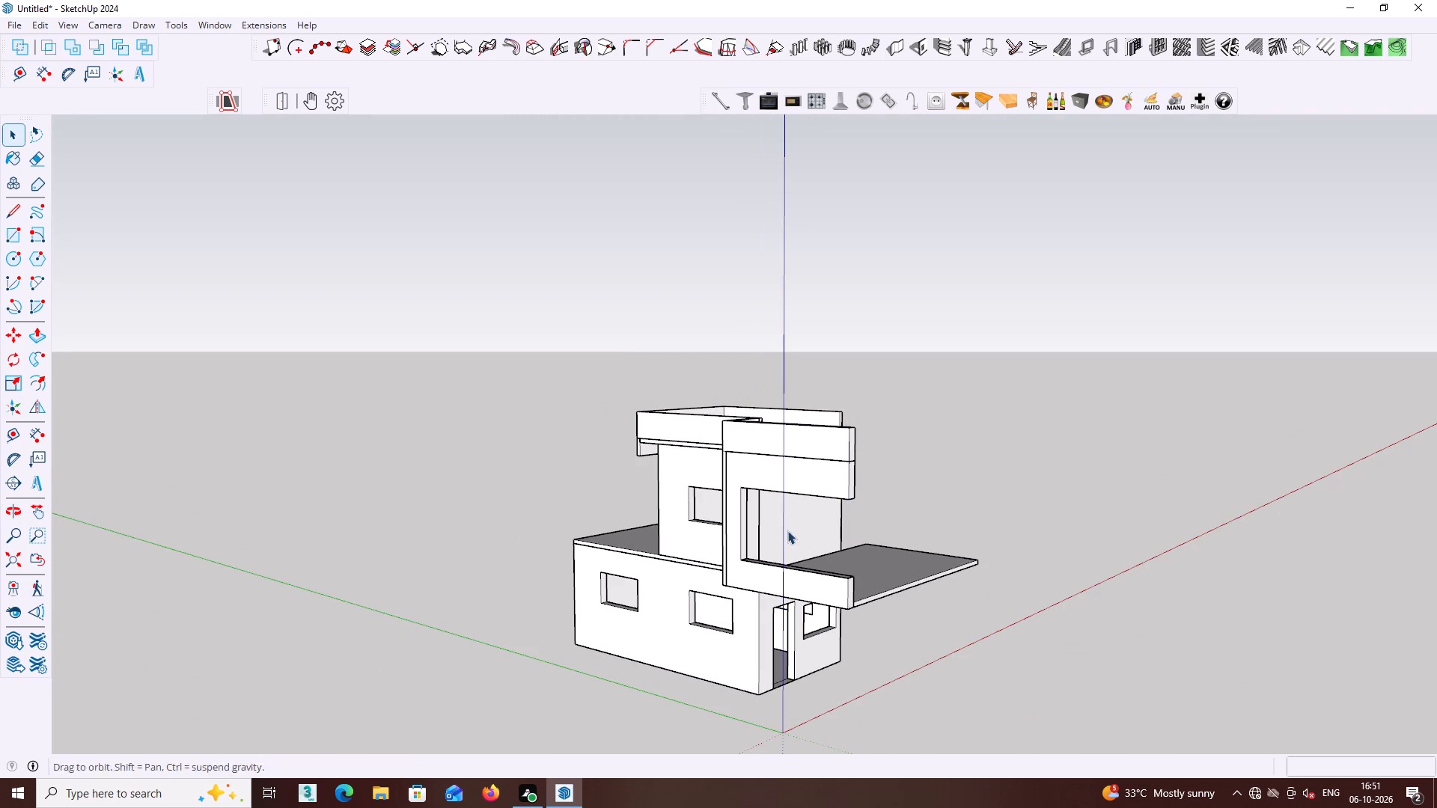
pyautogui.moveTo(809, 537); pyautogui.dragTo(764, 531, button='middle')
pyautogui.moveTo(821, 545); pyautogui.dragTo(748, 533, button='middle')
pyautogui.moveTo(812, 525); pyautogui.dragTo(767, 525, button='middle')
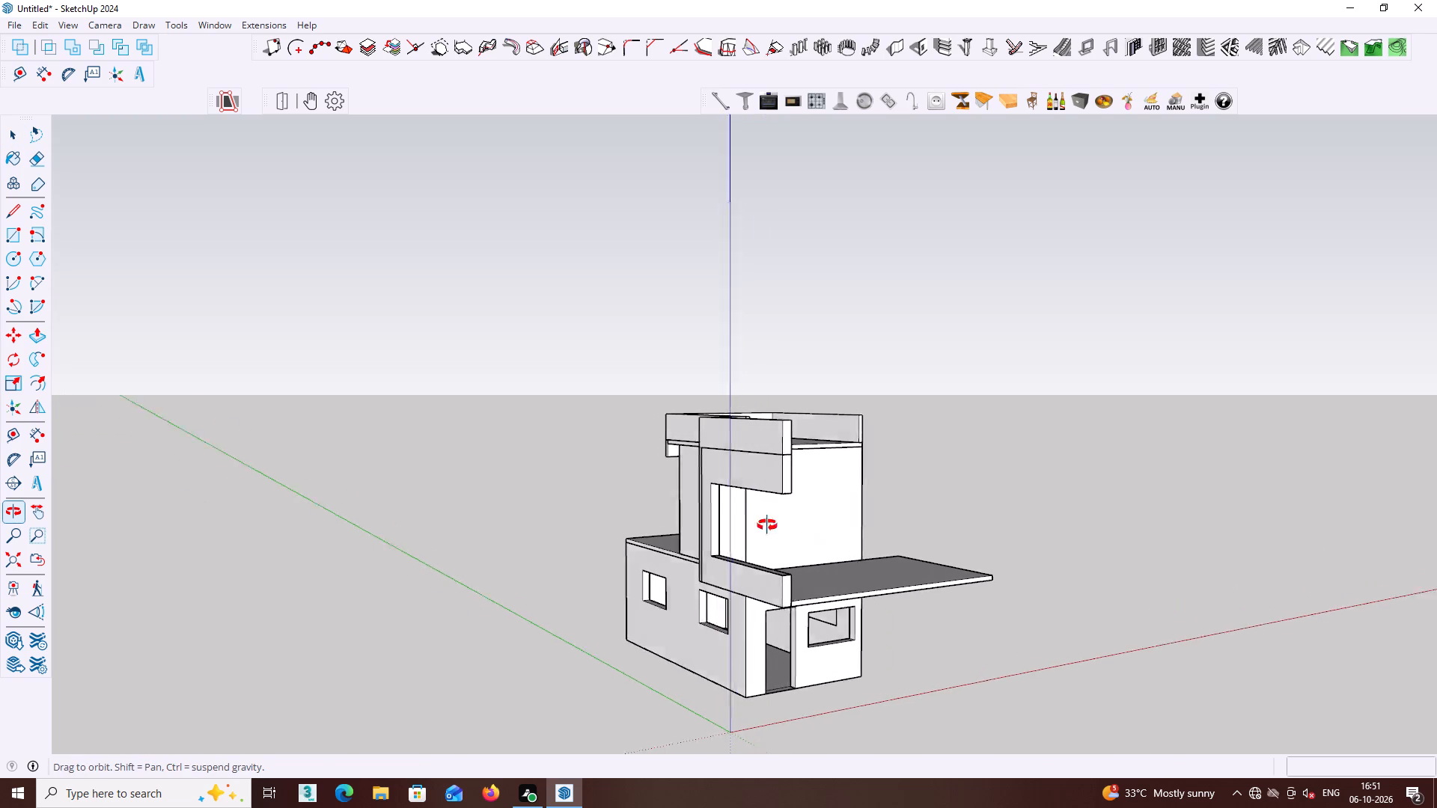
pyautogui.moveTo(767, 525); pyautogui.dragTo(712, 524, button='middle')
pyautogui.middleClick(712, 524)
pyautogui.moveTo(712, 524); pyautogui.dragTo(765, 540, button='middle')
pyautogui.scroll(-1, 757, 532)
# Draw a vertical rectangle about 8' 10 3/4" by 1' 10 13/16" along the balcony slab's edge, from the C-shaped frame's lower arm.
pyautogui.press('r')
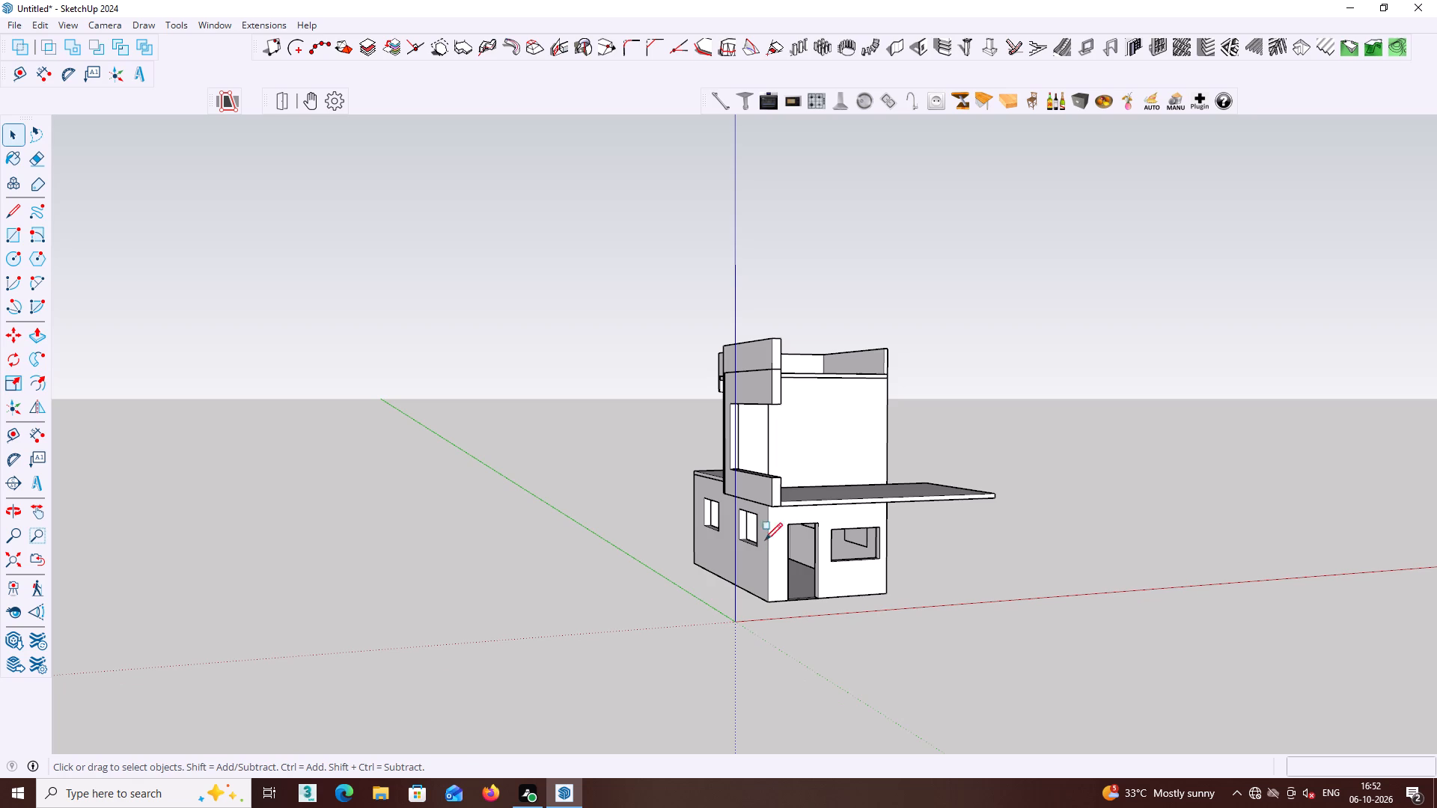
pyautogui.click(784, 477)
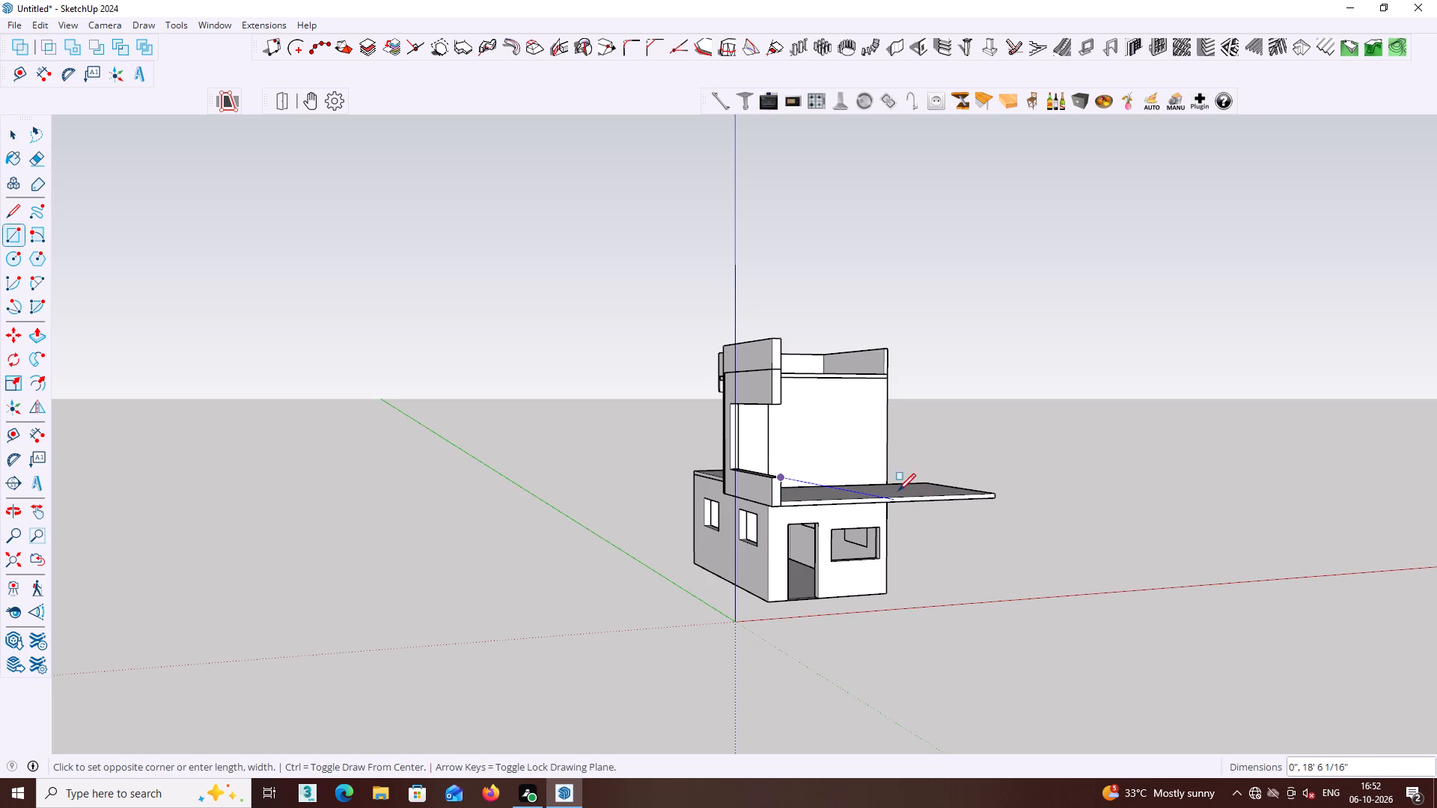
pyautogui.press('Left')
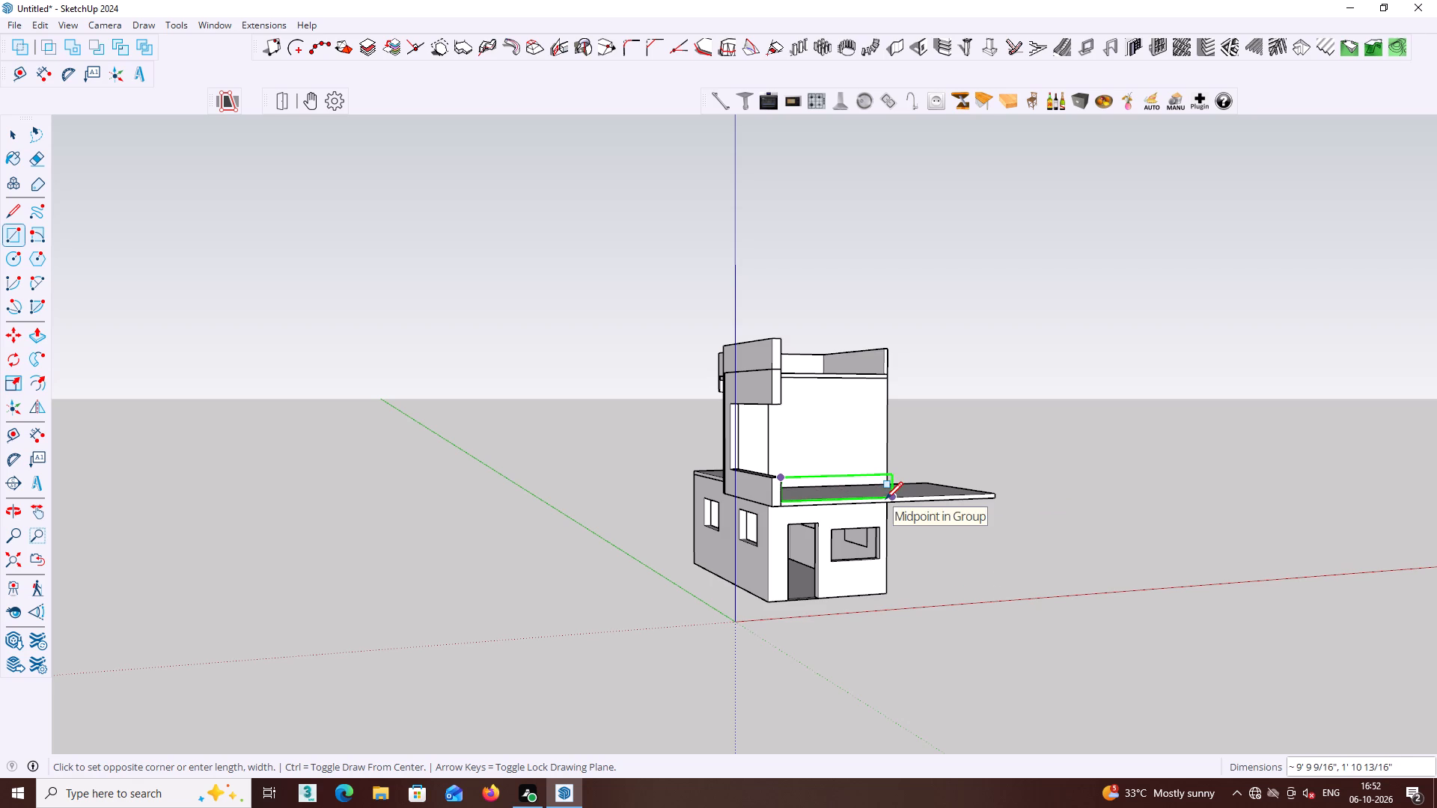
pyautogui.click(882, 499)
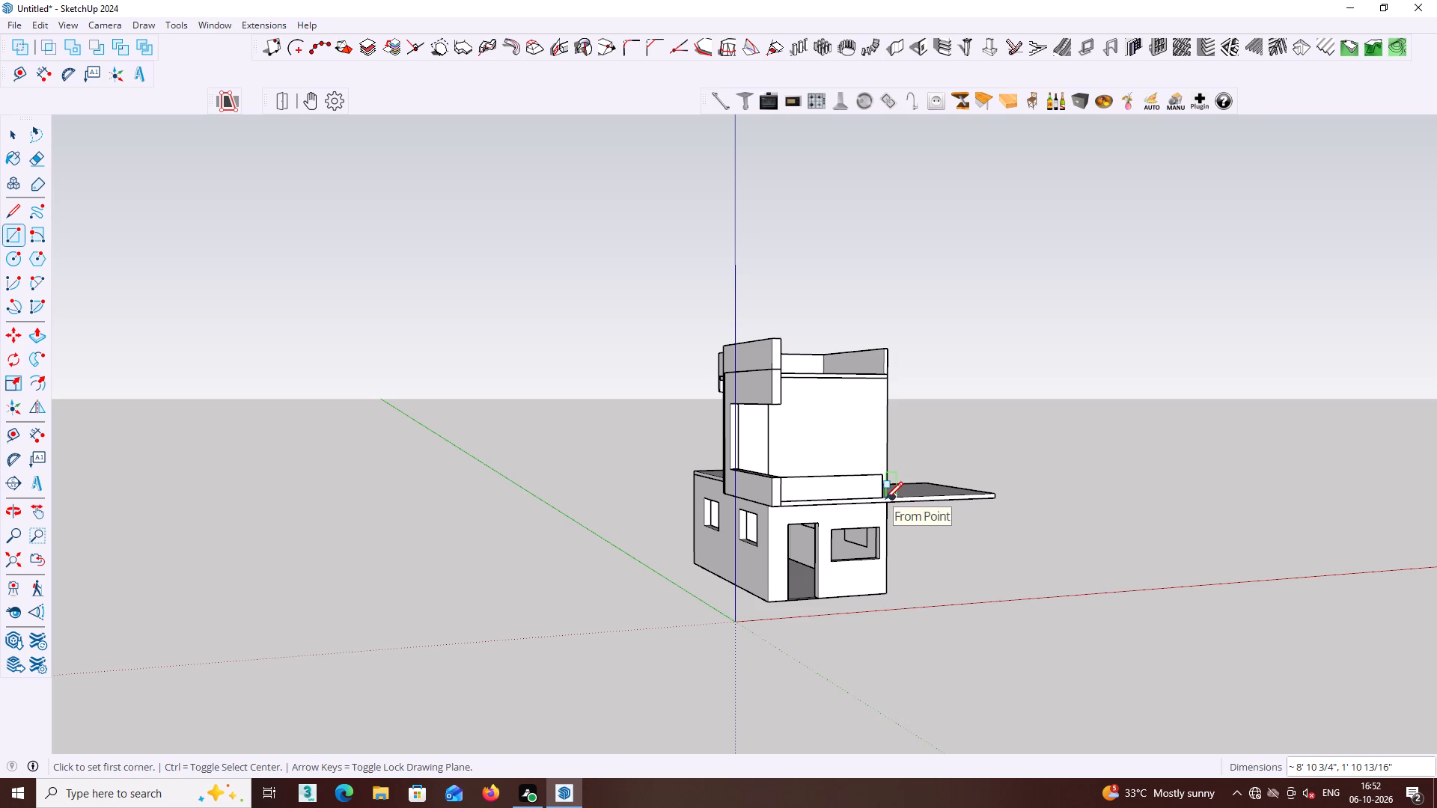
pyautogui.press('space')
# Push/Pull the new rectangle 4 1/2" inward over the balcony slab to form a low parapet wall.
pyautogui.moveTo(938, 523); pyautogui.dragTo(844, 595, button='middle')
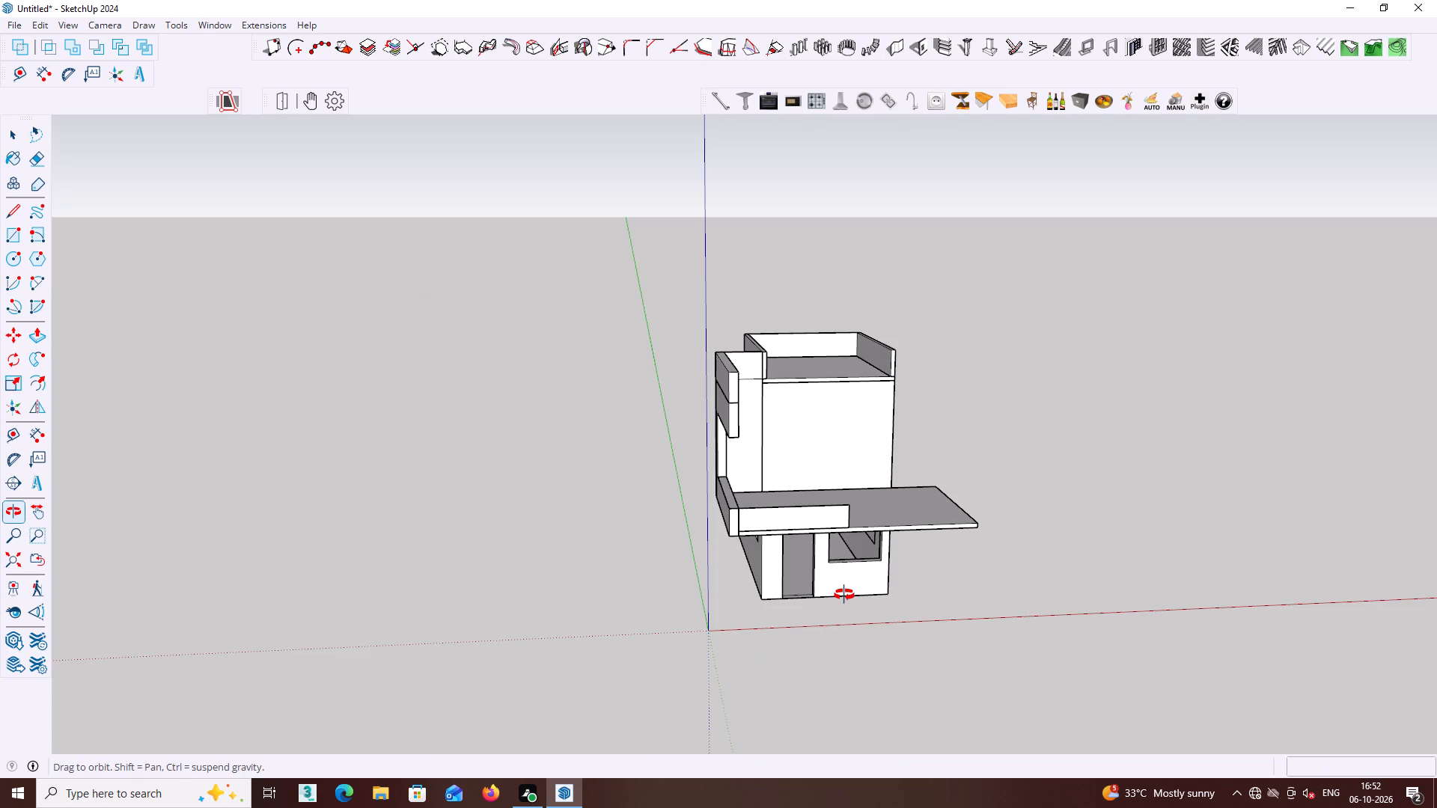
pyautogui.moveTo(844, 595); pyautogui.dragTo(934, 597, button='middle')
pyautogui.middleClick(577, 539)
pyautogui.moveTo(943, 501); pyautogui.dragTo(777, 512, button='middle')
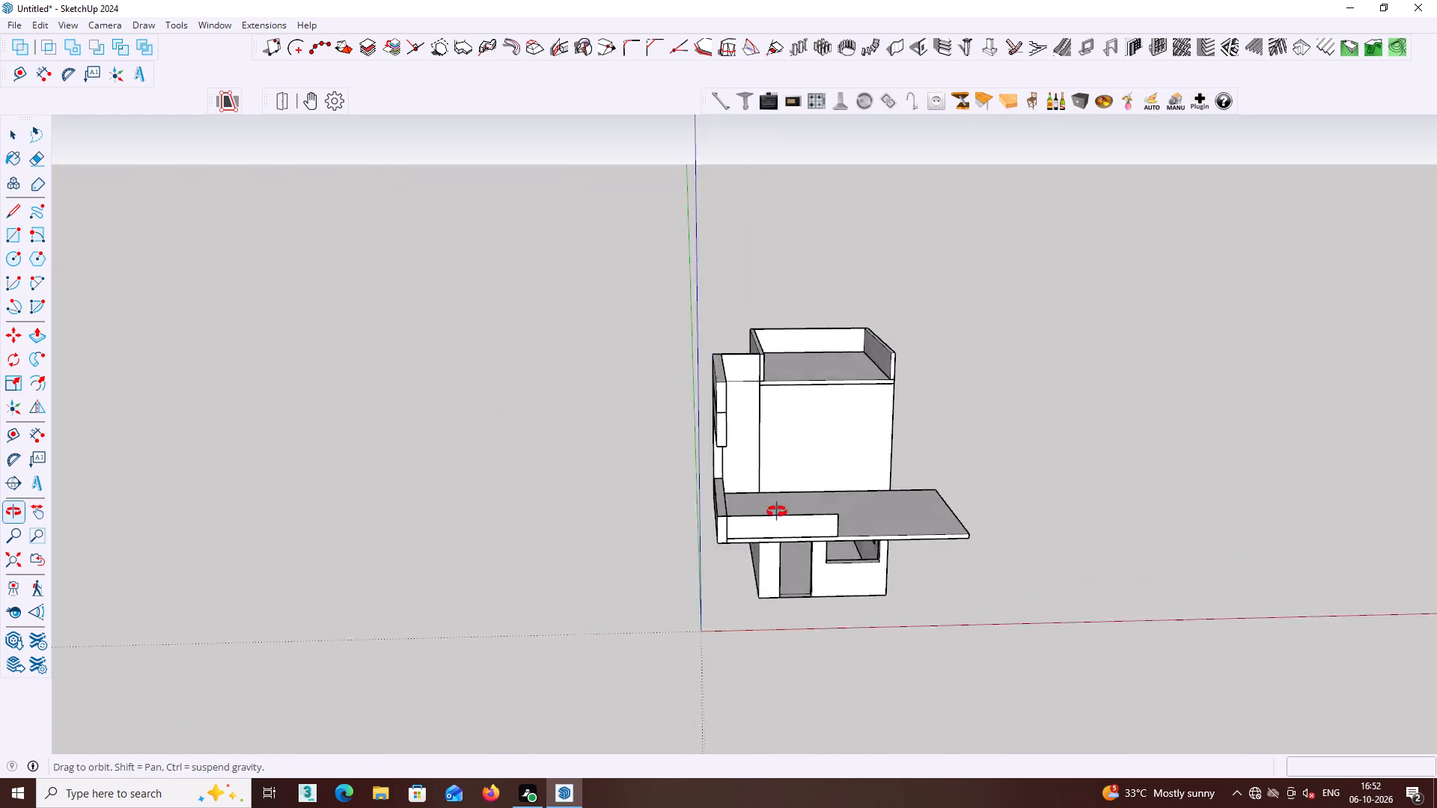
pyautogui.moveTo(777, 512); pyautogui.dragTo(753, 512, button='middle')
pyautogui.scroll(5, 730, 512)
pyautogui.moveTo(861, 451); pyautogui.dragTo(487, 416, button='middle')
pyautogui.moveTo(645, 411); pyautogui.dragTo(644, 411, button='middle')
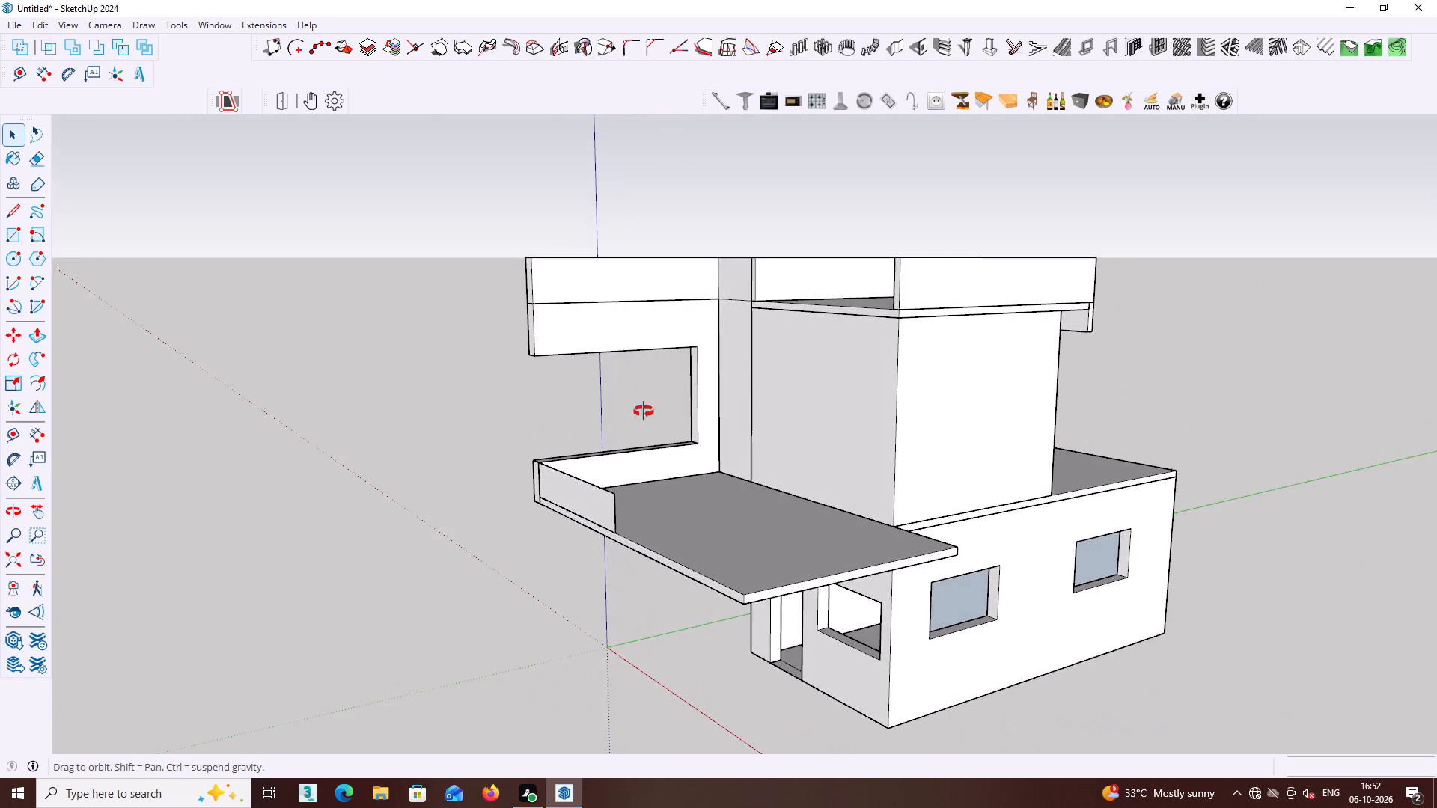
pyautogui.moveTo(644, 411); pyautogui.dragTo(466, 466, button='middle')
pyautogui.scroll(5, 626, 453)
pyautogui.moveTo(591, 466); pyautogui.dragTo(479, 416, button='middle')
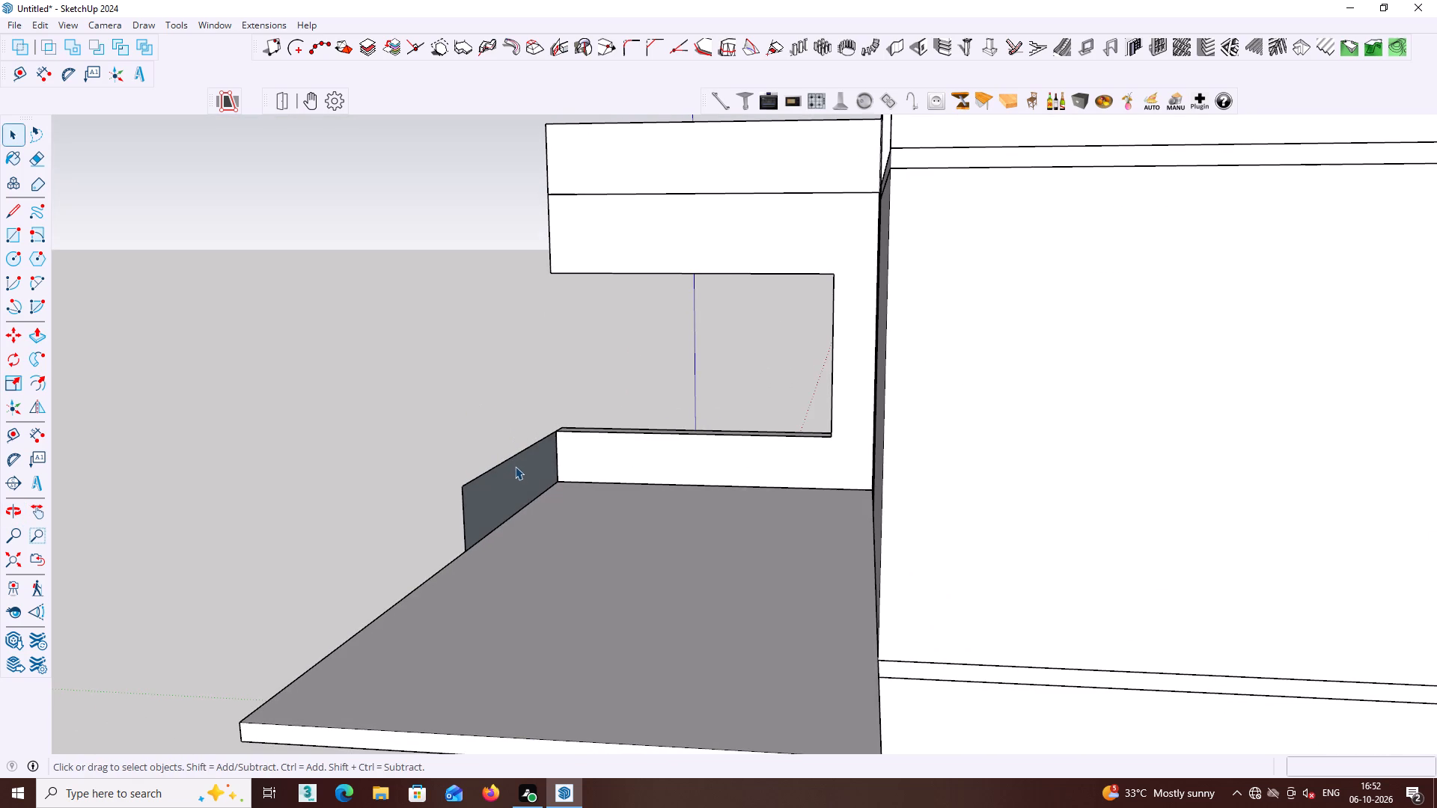
pyautogui.click(517, 468)
pyautogui.press('p')
pyautogui.click(528, 477)
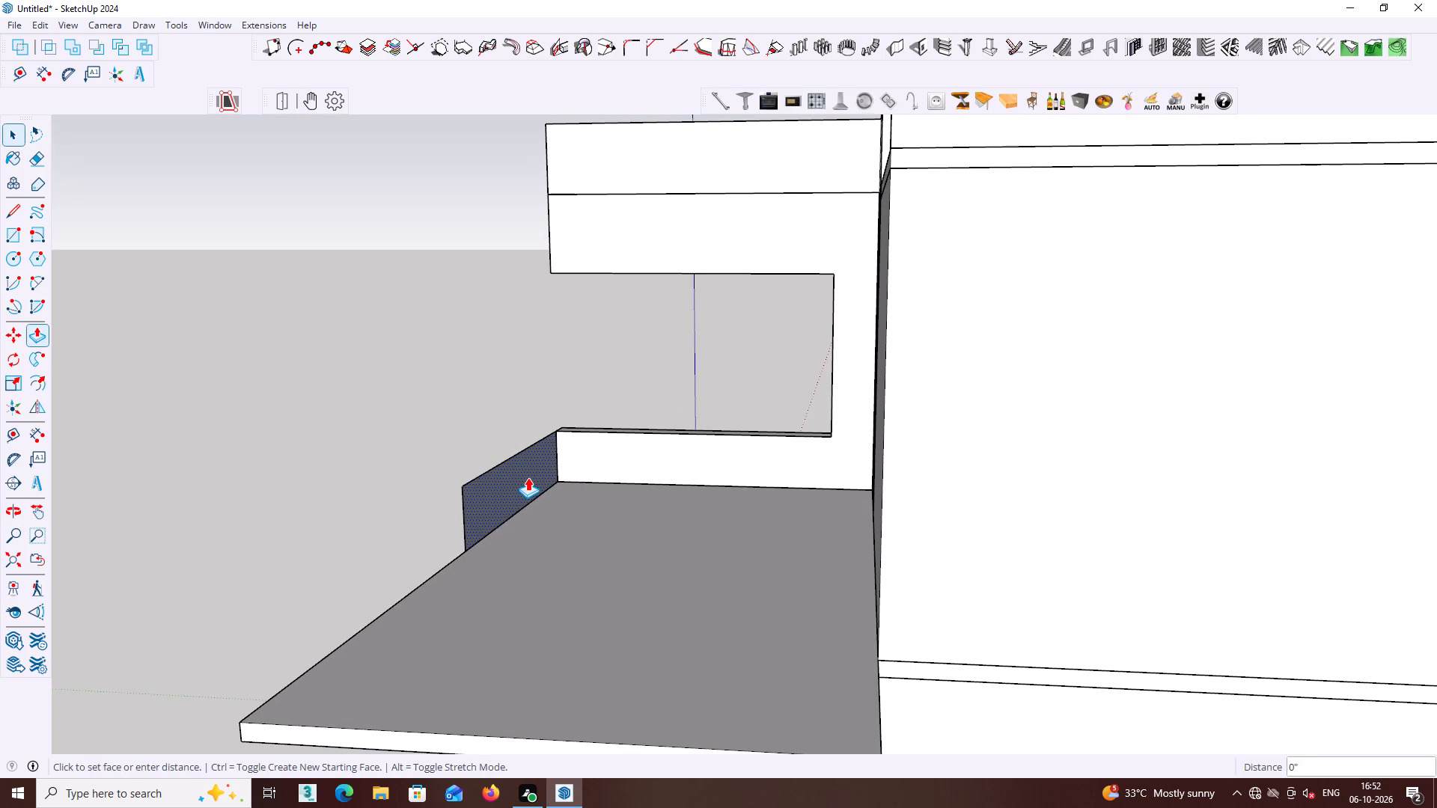
pyautogui.write('4.5')
pyautogui.press('Return')
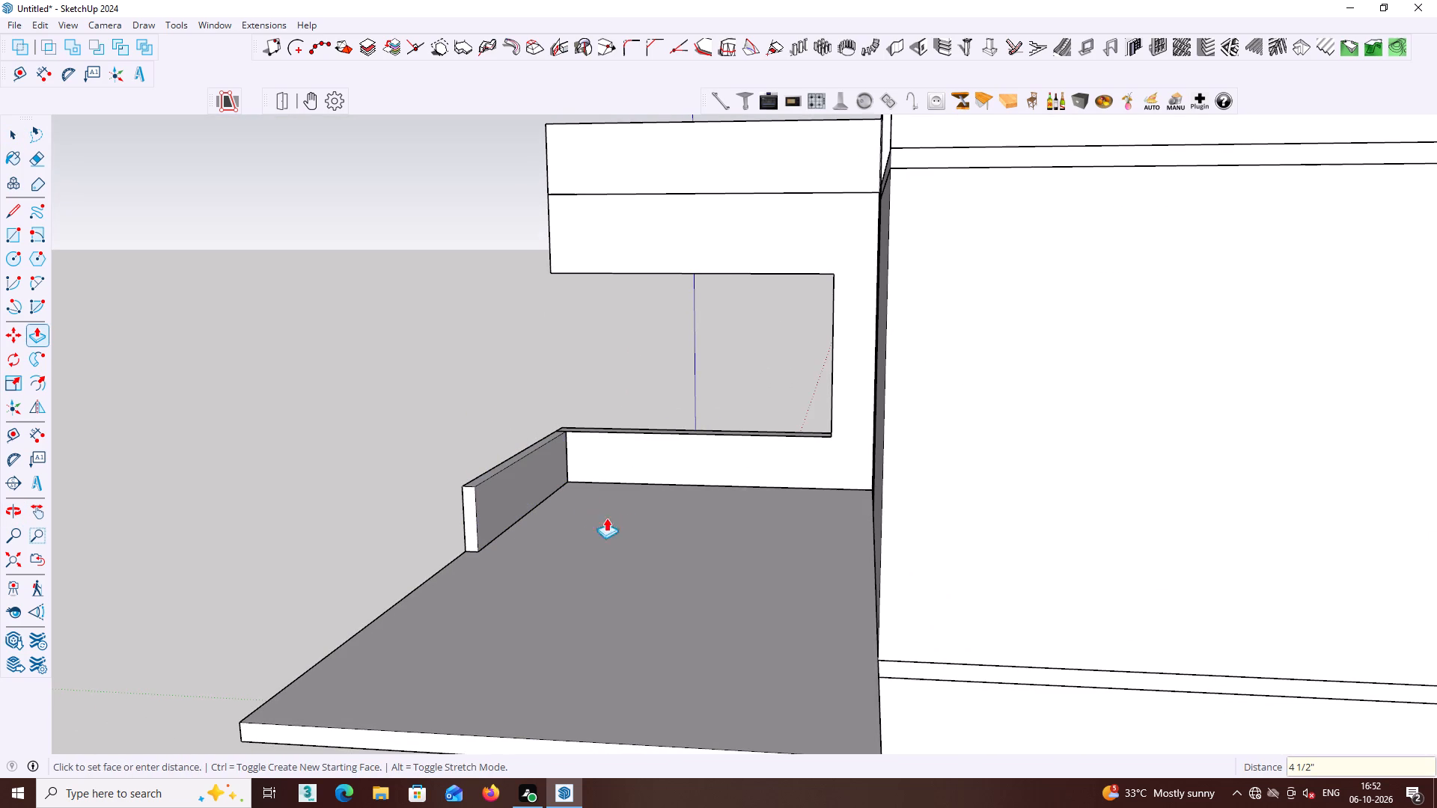
# Push/Pull the end face of the low balcony parapet wall about 10' 8 7/16" to the slab's far corner.
pyautogui.moveTo(615, 521); pyautogui.dragTo(633, 527, button='middle')
pyautogui.moveTo(551, 509); pyautogui.dragTo(1135, 569, button='middle')
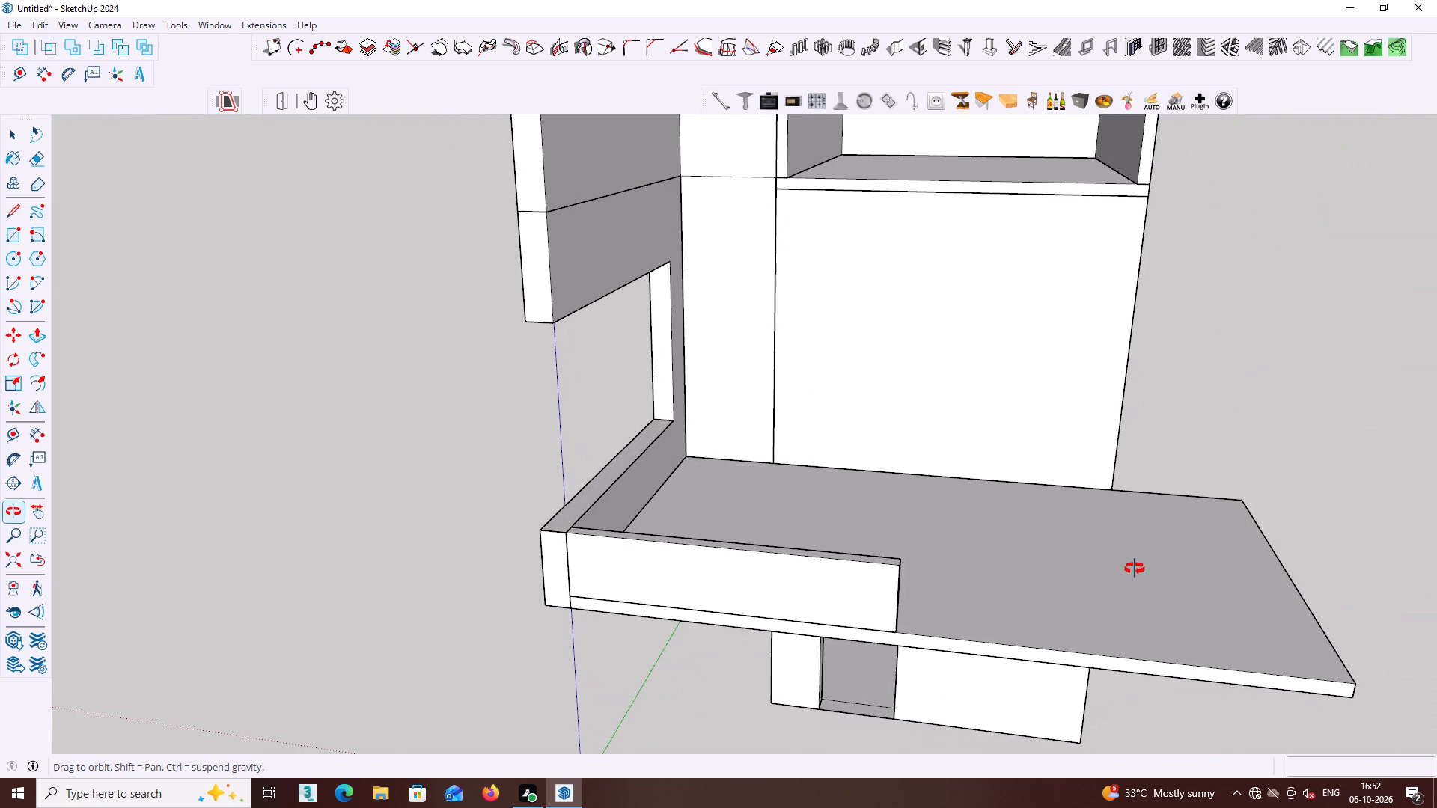
pyautogui.moveTo(1135, 569); pyautogui.dragTo(1091, 501, button='middle')
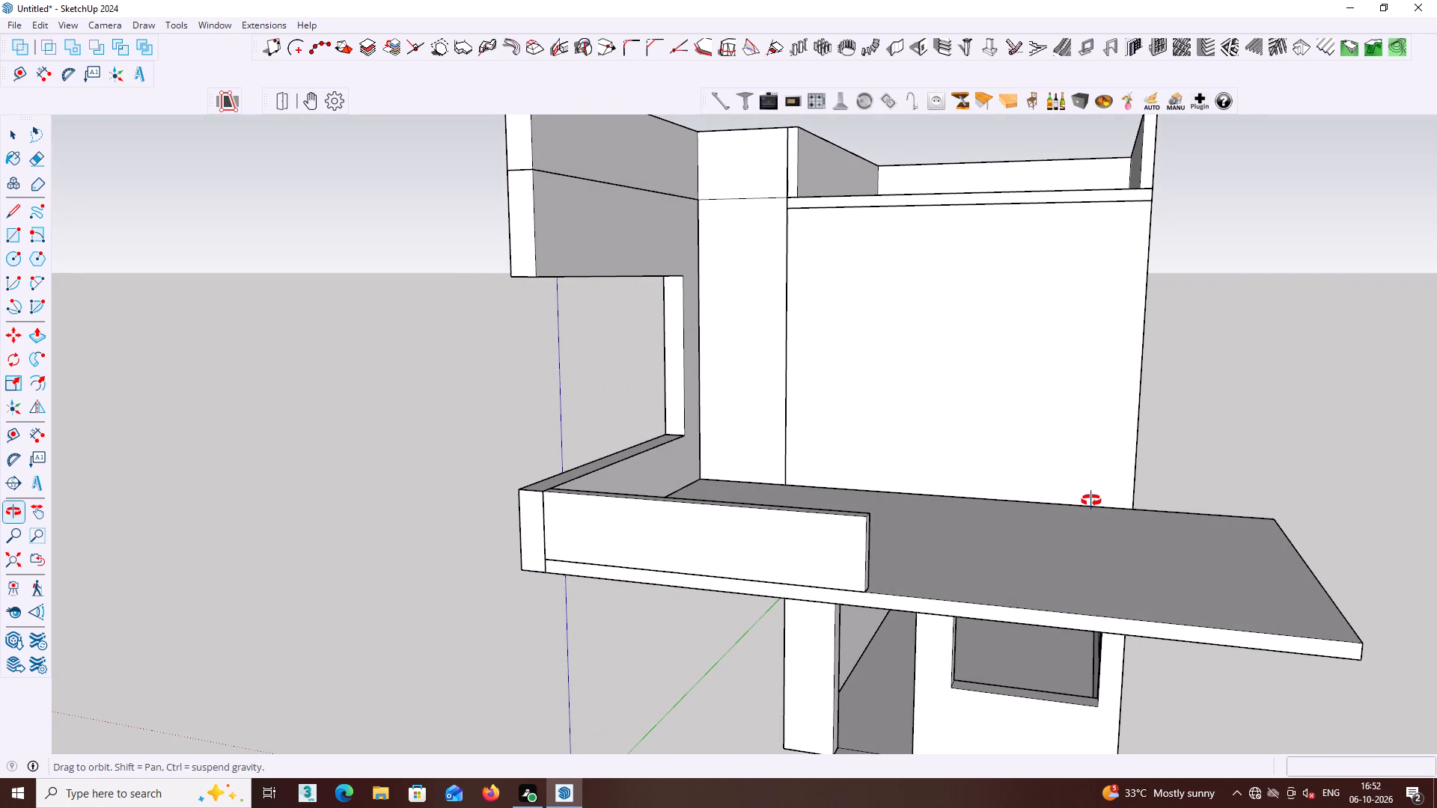
pyautogui.moveTo(1091, 501); pyautogui.dragTo(1144, 497, button='middle')
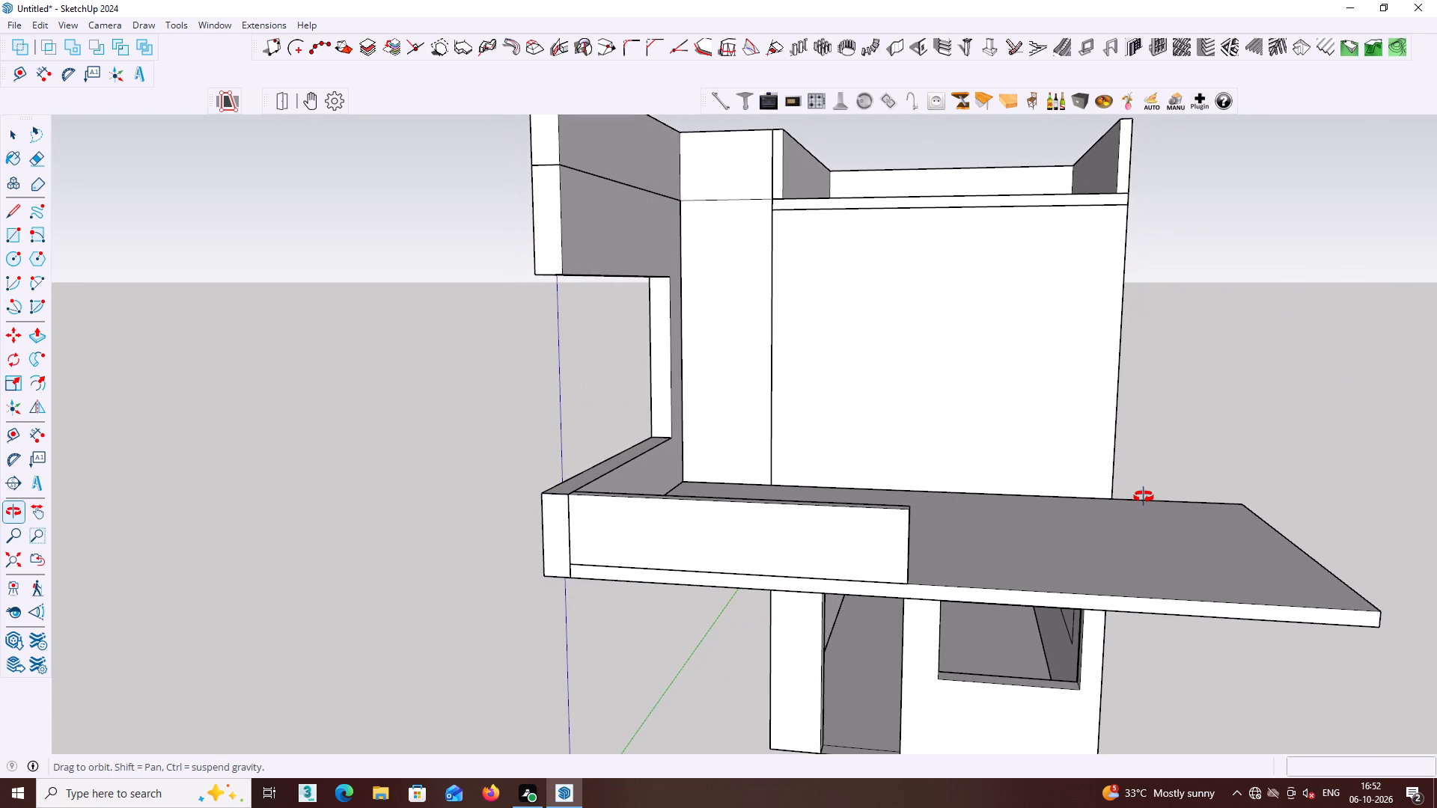
pyautogui.moveTo(1144, 497); pyautogui.dragTo(1278, 497, button='middle')
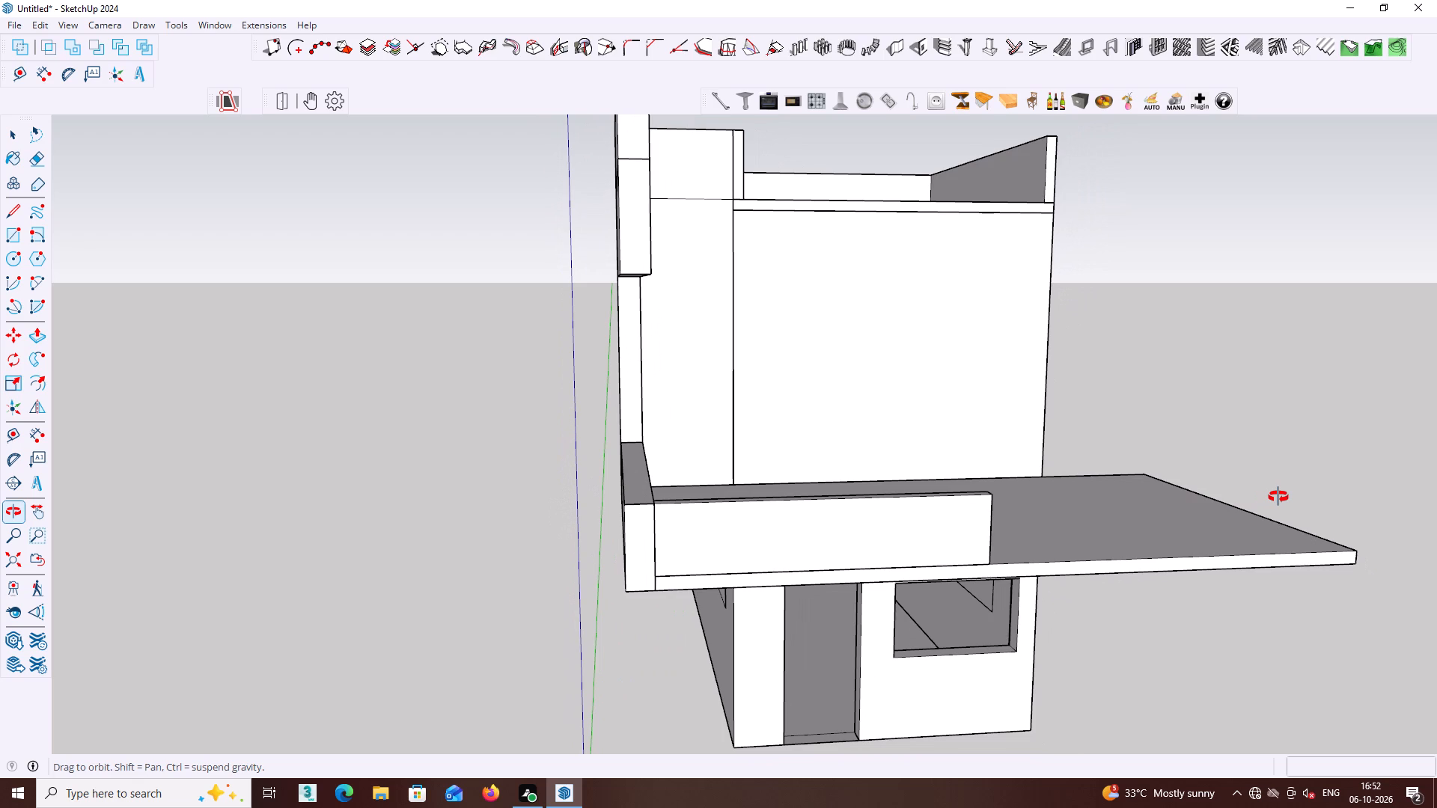
pyautogui.moveTo(1278, 497); pyautogui.dragTo(1015, 483, button='middle')
pyautogui.keyDown('shift'); pyautogui.scroll(-1, 1015, 483); pyautogui.keyUp('shift')
pyautogui.scroll(-4, 854, 431)
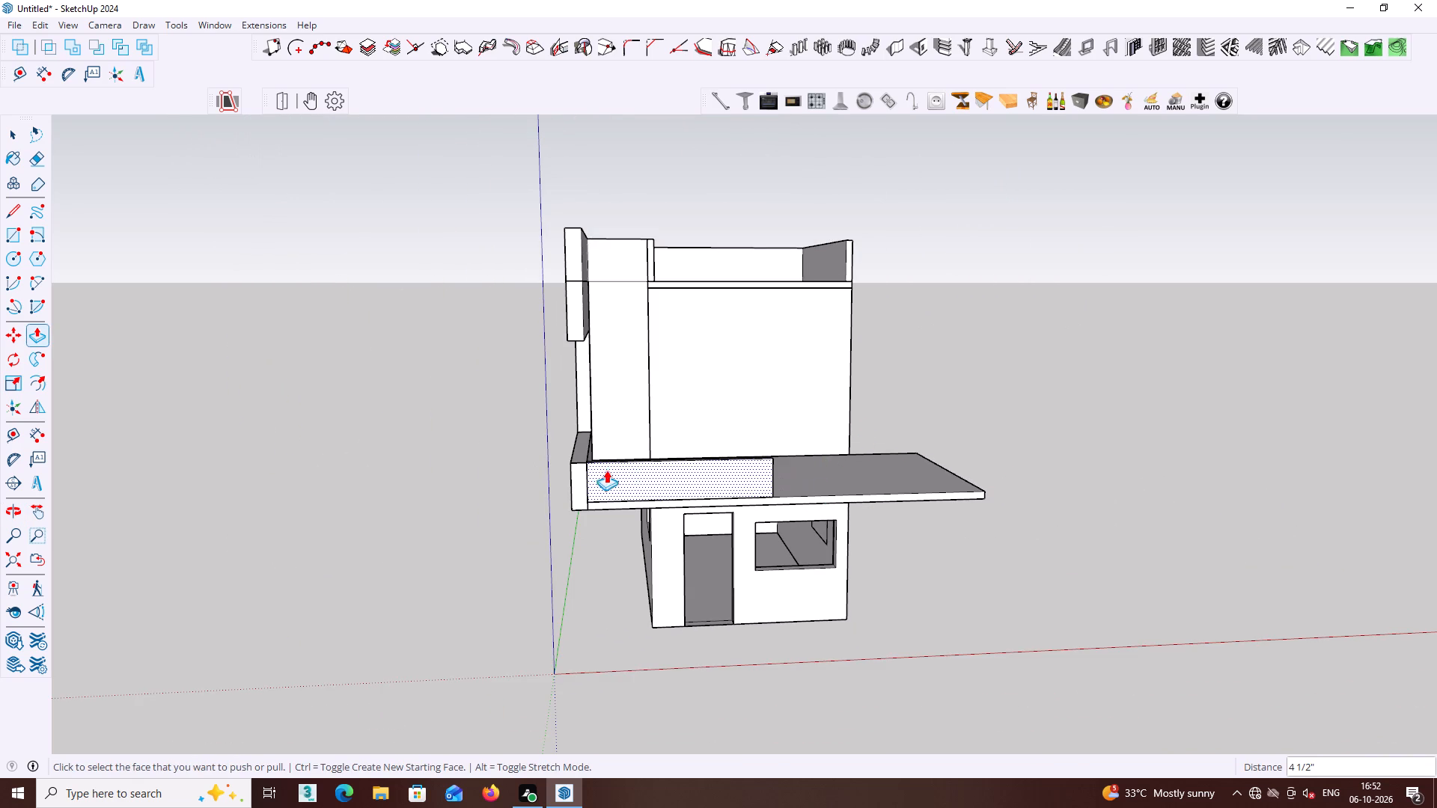
pyautogui.moveTo(564, 479); pyautogui.dragTo(490, 471, button='middle')
pyautogui.moveTo(1061, 471); pyautogui.dragTo(837, 477, button='middle')
pyautogui.moveTo(799, 477); pyautogui.dragTo(486, 483, button='middle')
pyautogui.scroll(5, 493, 448)
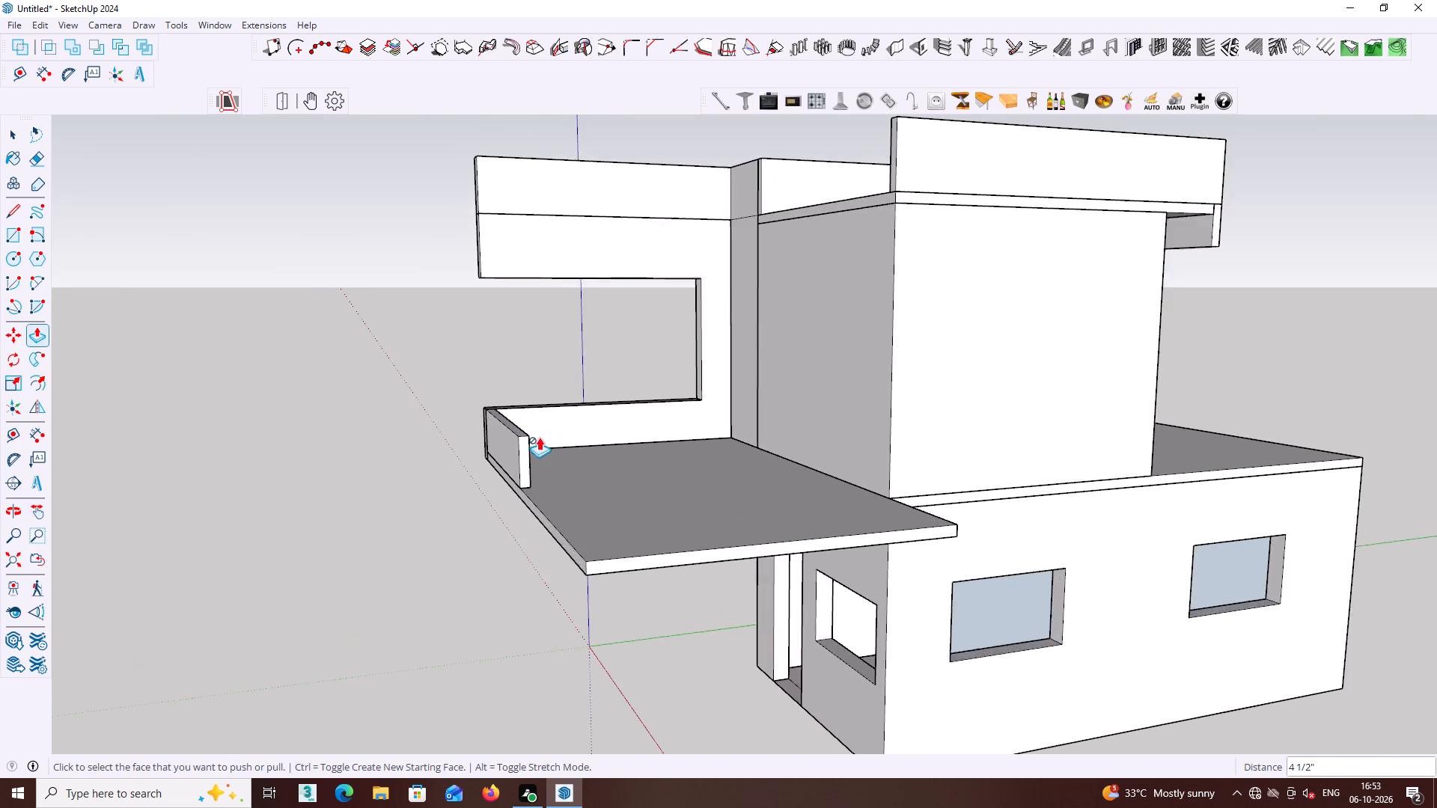
pyautogui.scroll(1, 539, 437)
pyautogui.press('space')
pyautogui.click(516, 468)
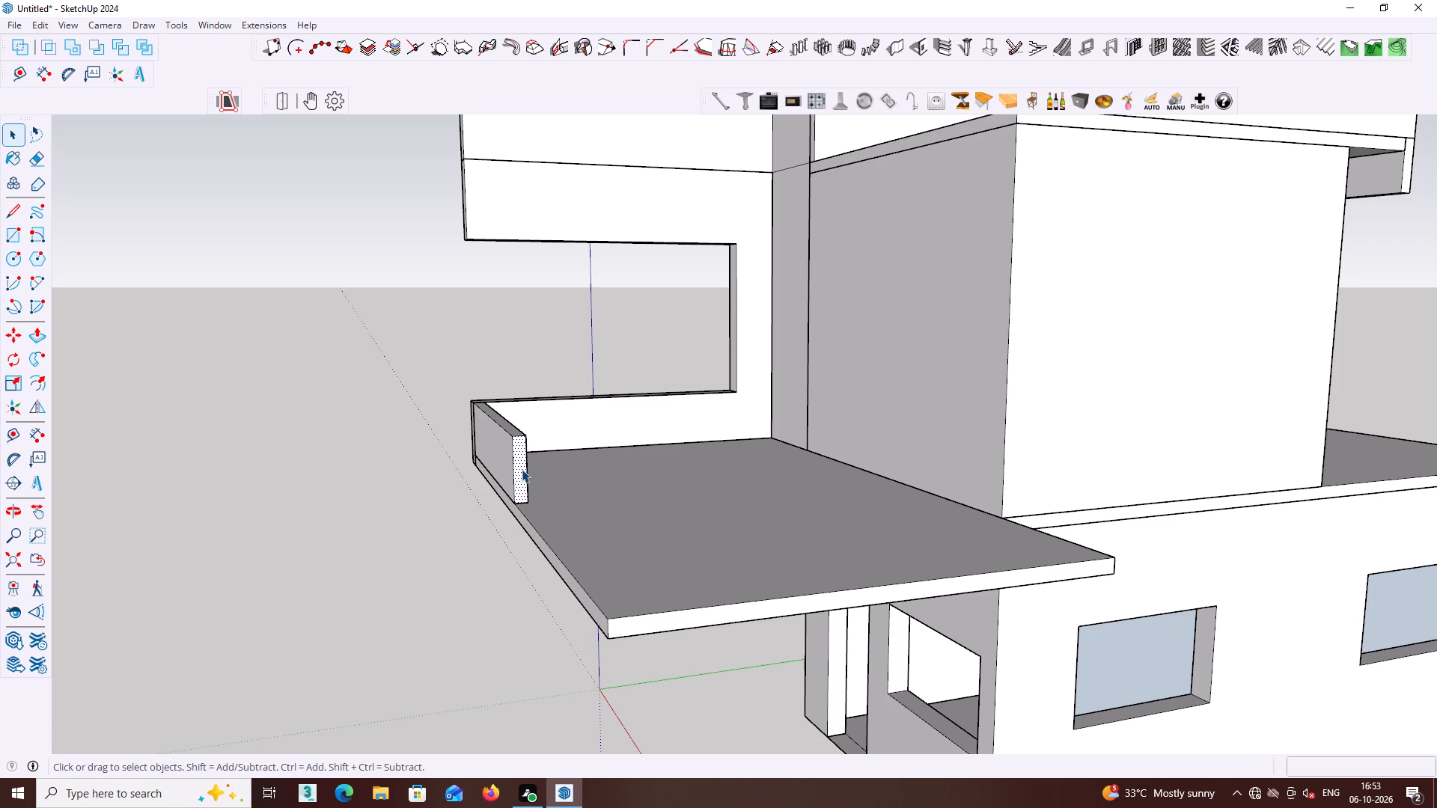
pyautogui.press('p')
pyautogui.click(522, 467)
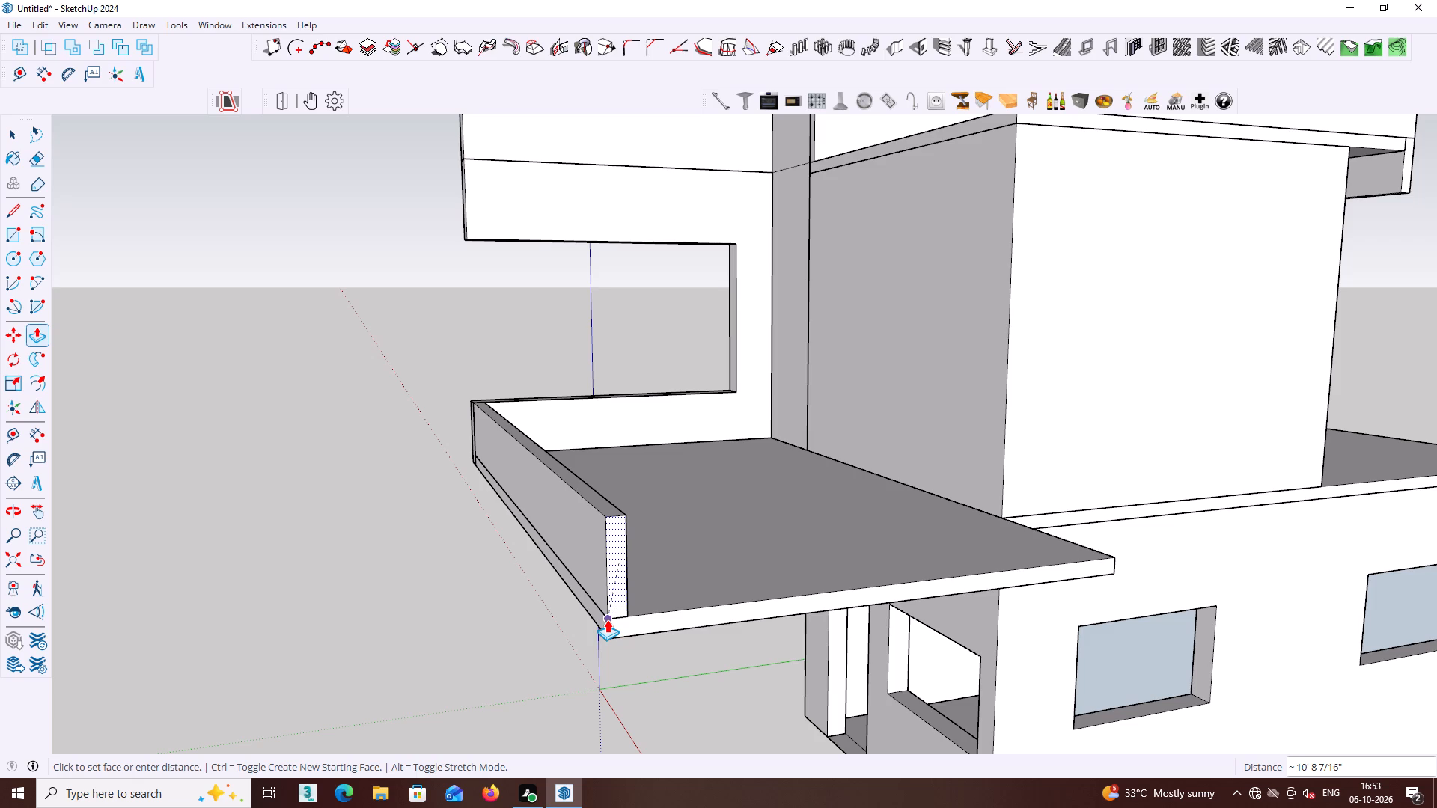
pyautogui.click(607, 619)
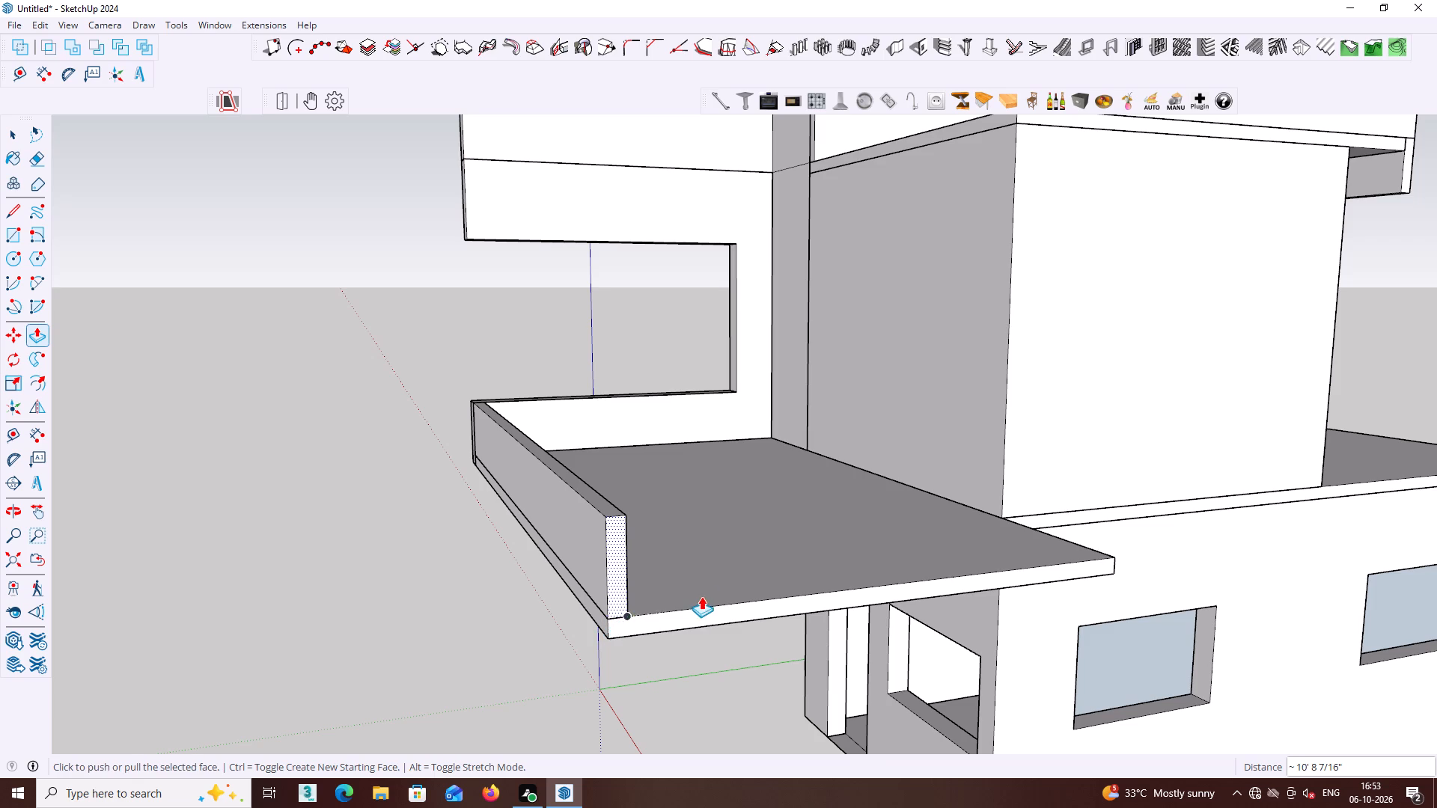
# Examine the extended balcony parapet and the open end of the C-shaped frame from several sides of the house.
pyautogui.moveTo(701, 596); pyautogui.dragTo(559, 592, button='middle')
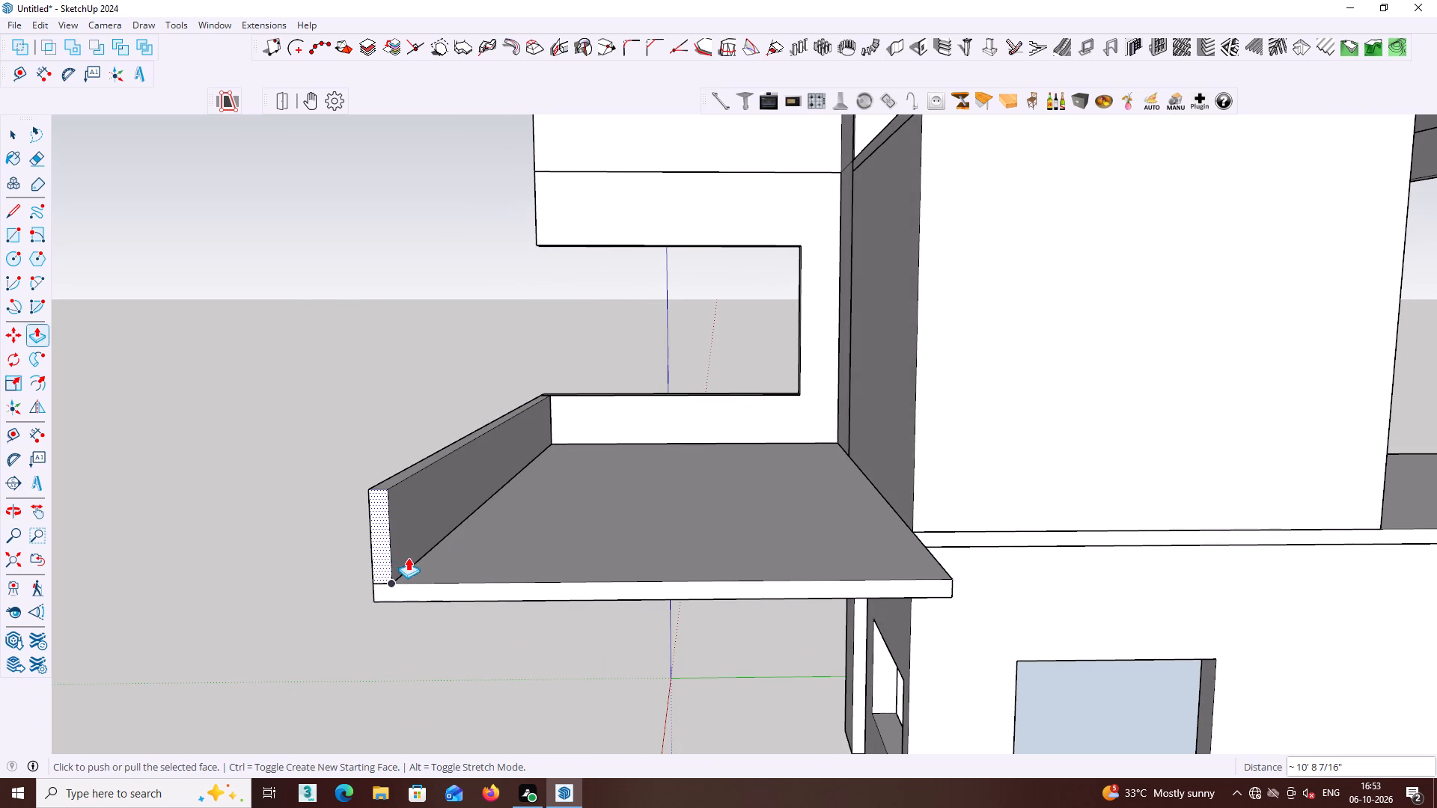
pyautogui.press('space')
pyautogui.moveTo(689, 541); pyautogui.dragTo(734, 560, button='middle')
pyautogui.moveTo(678, 554); pyautogui.dragTo(894, 520, button='middle')
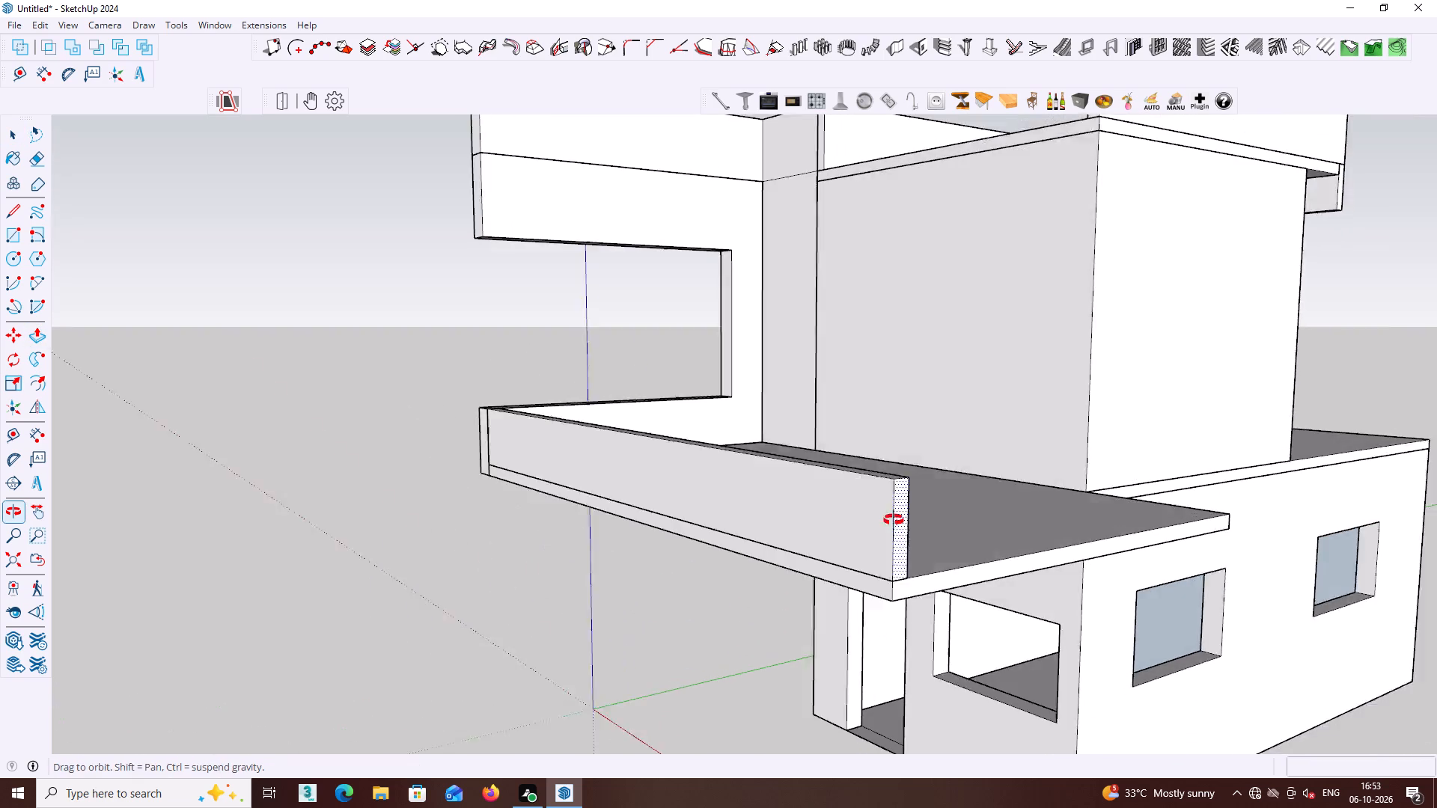
pyautogui.moveTo(894, 520); pyautogui.dragTo(1229, 510, button='middle')
pyautogui.moveTo(894, 468); pyautogui.dragTo(1052, 501, button='middle')
pyautogui.scroll(-3, 876, 456)
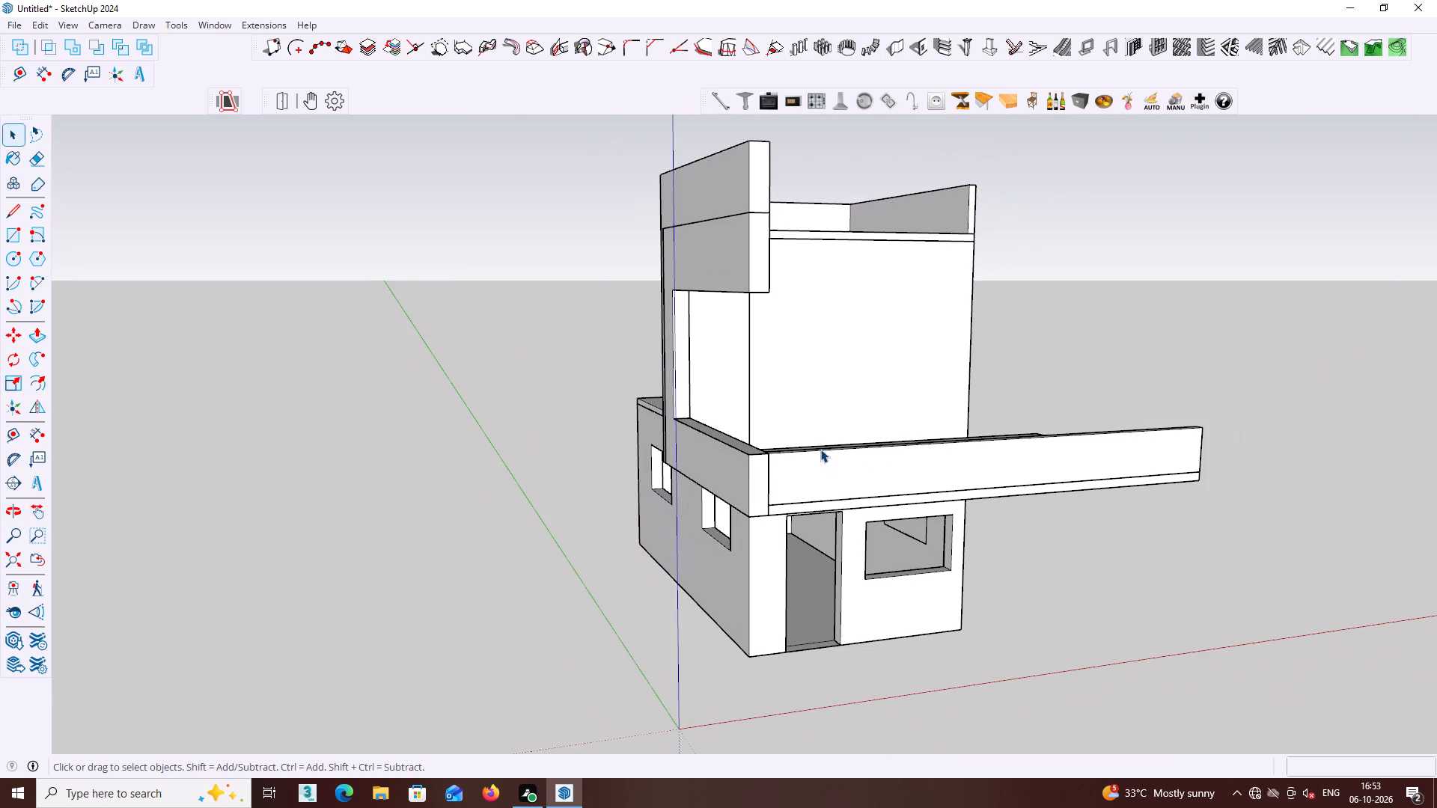
pyautogui.scroll(-2, 820, 449)
pyautogui.moveTo(763, 408); pyautogui.dragTo(745, 445, button='middle')
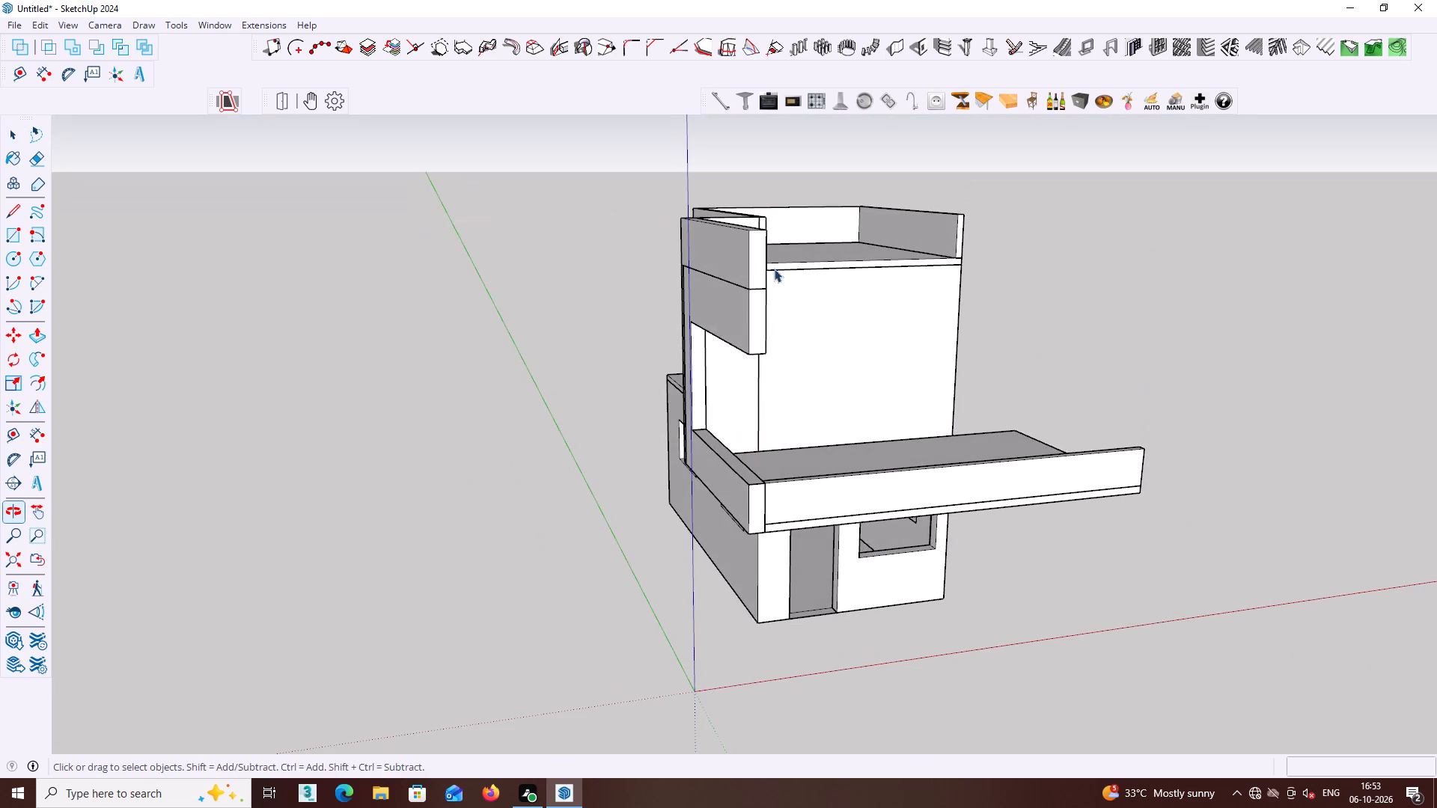
pyautogui.moveTo(760, 274); pyautogui.dragTo(692, 323, button='middle')
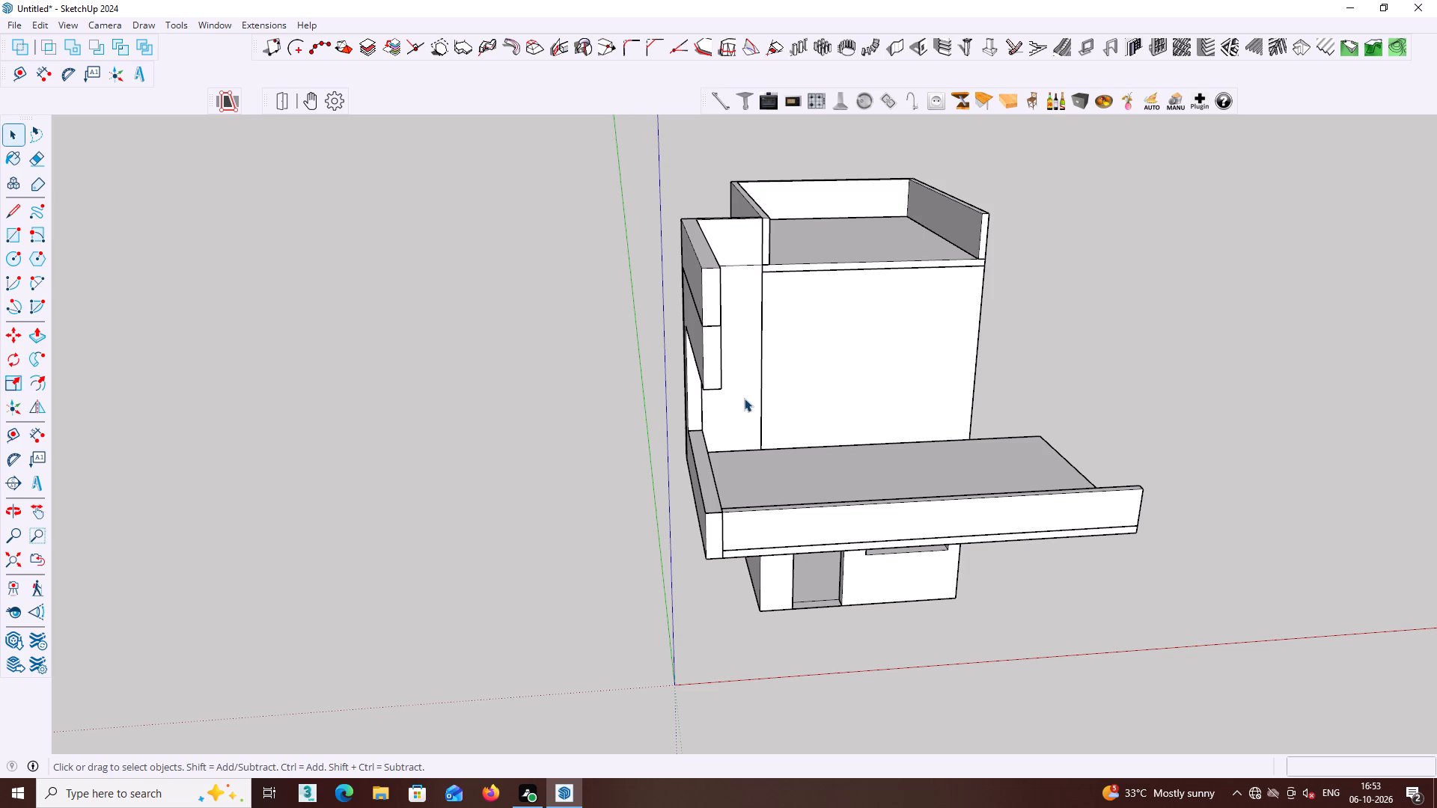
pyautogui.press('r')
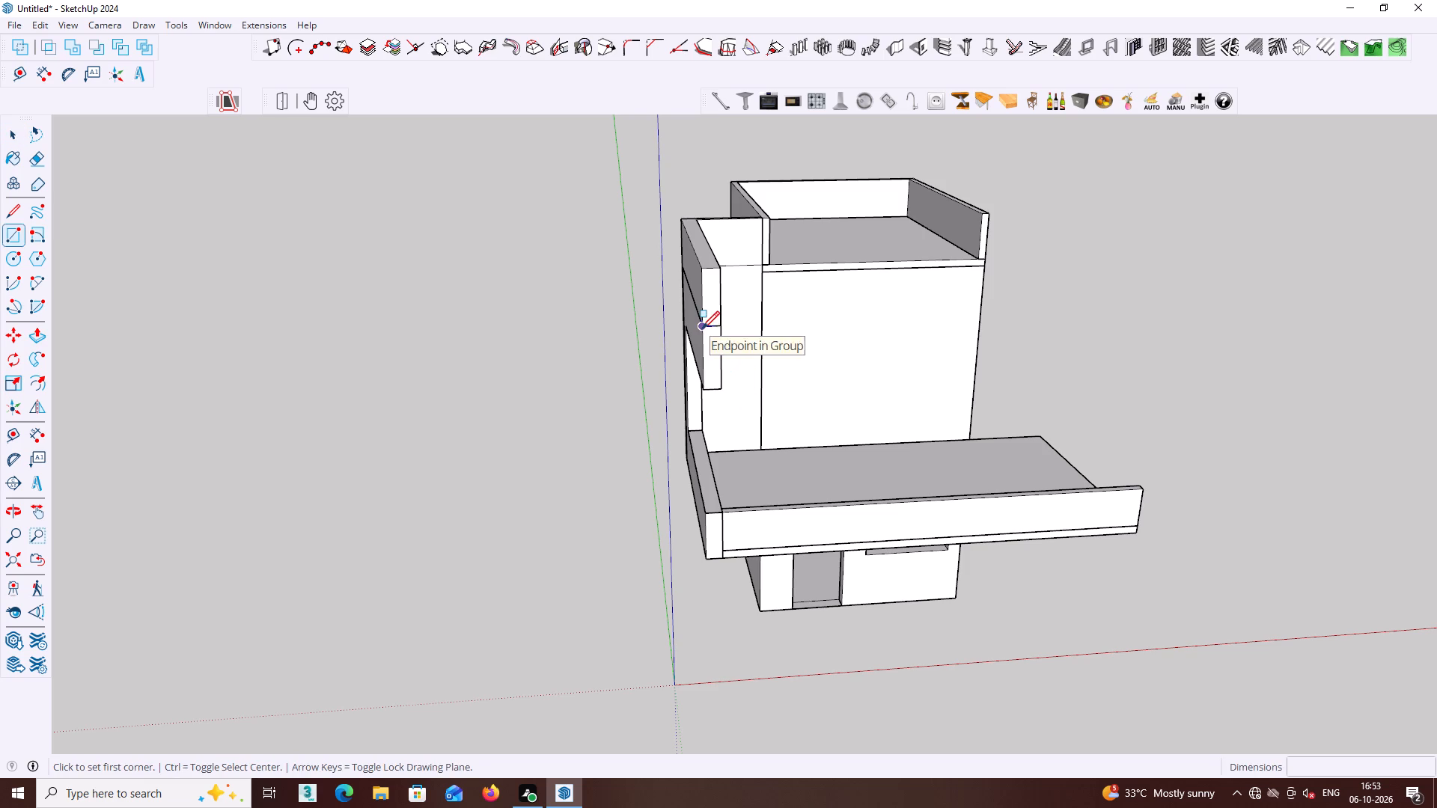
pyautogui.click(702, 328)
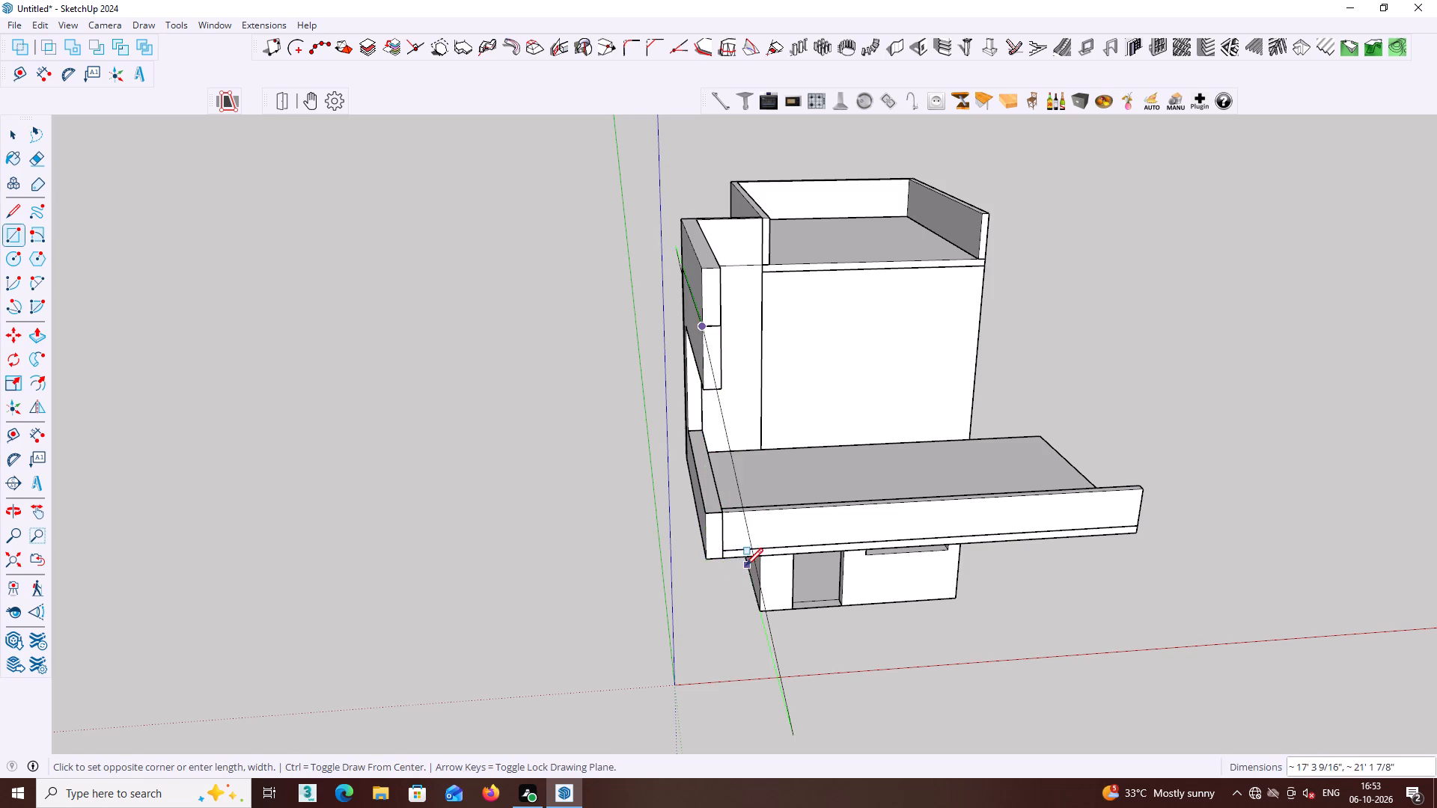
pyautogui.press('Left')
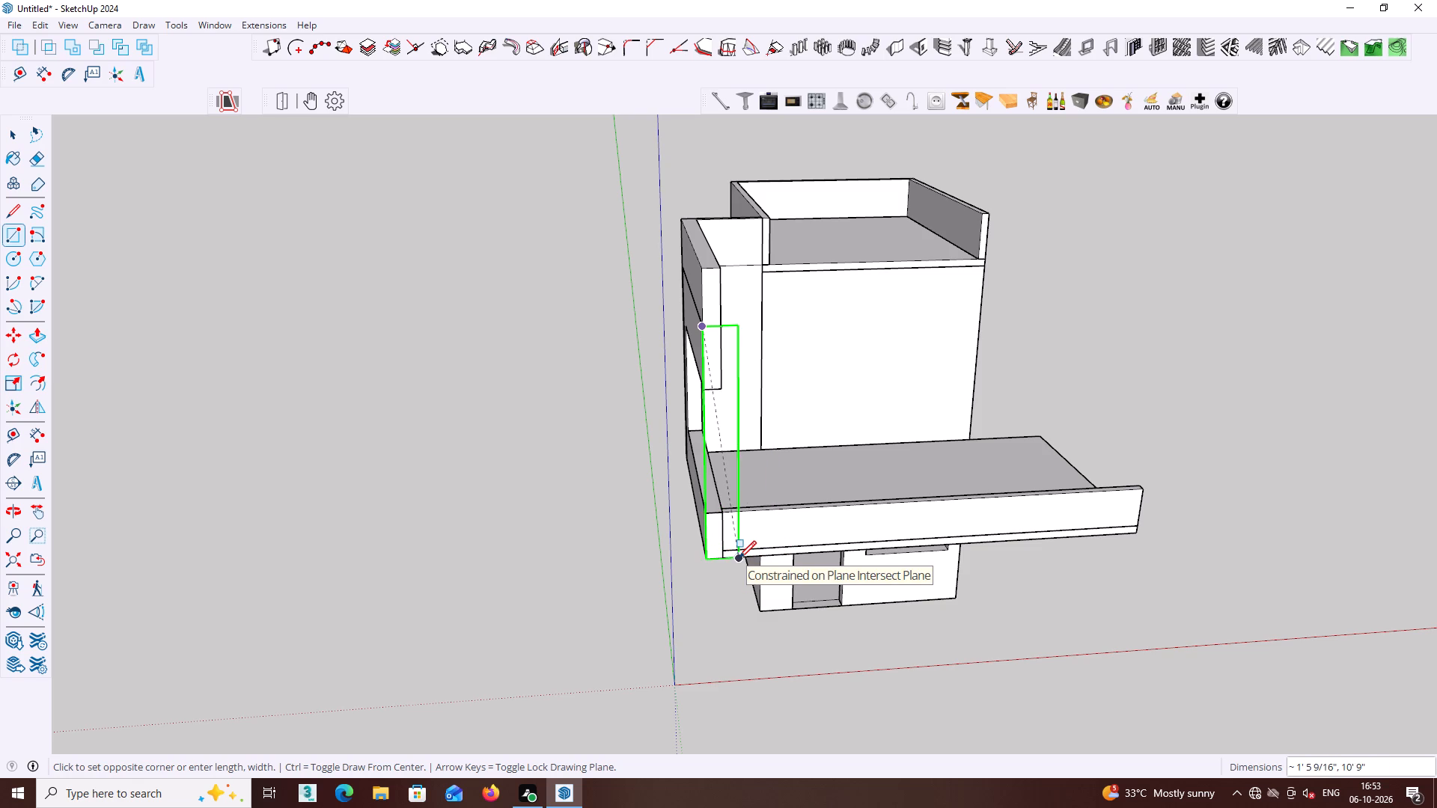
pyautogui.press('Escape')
# Draw a vertical 9" by 8' 5 11/16" rectangle on the C-shaped frame's open end, from the upper arm's seam to the lower arm's top.
pyautogui.middleClick(784, 520)
pyautogui.moveTo(791, 514); pyautogui.dragTo(797, 505, button='middle')
pyautogui.middleClick(799, 503)
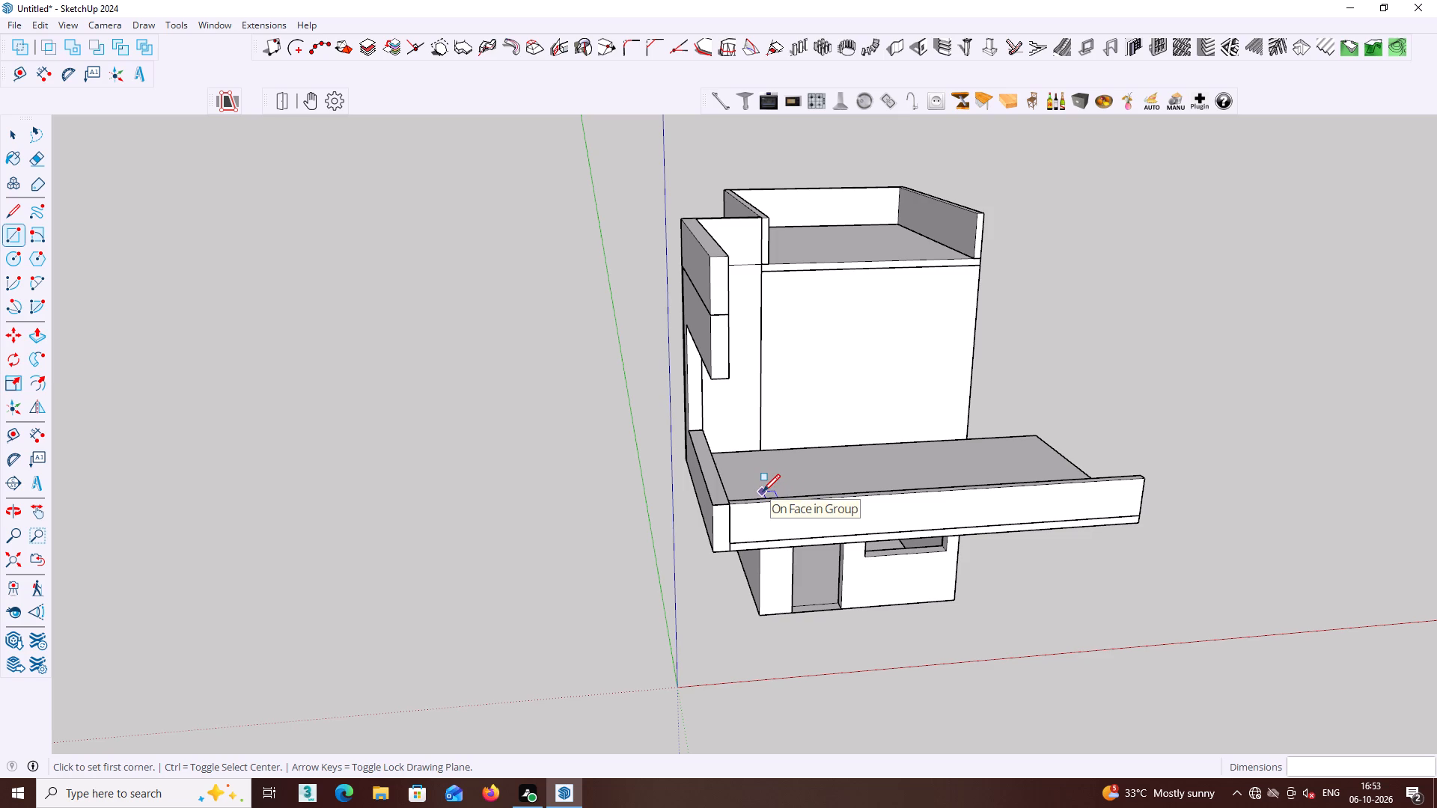
pyautogui.click(711, 316)
pyautogui.press('Left')
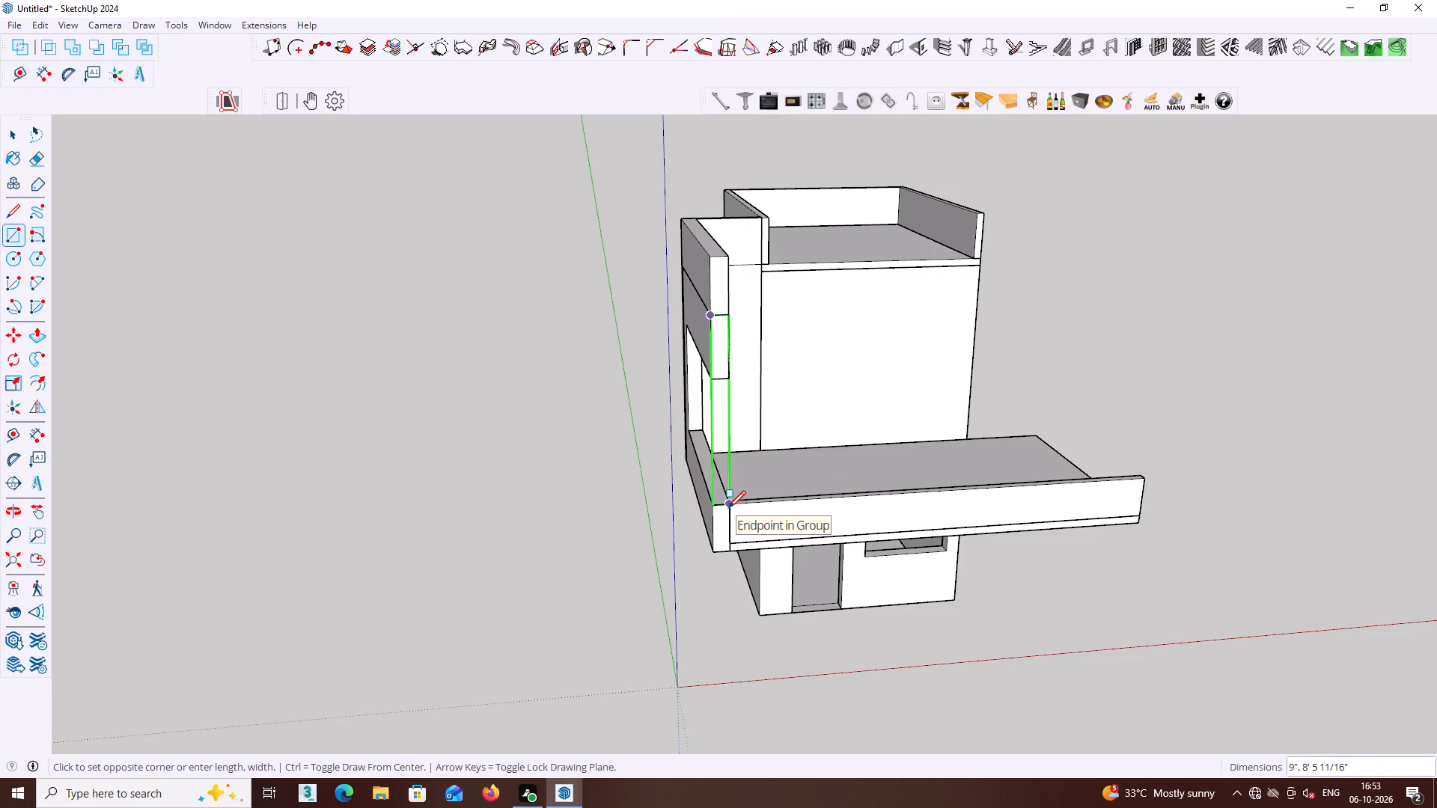
pyautogui.click(728, 508)
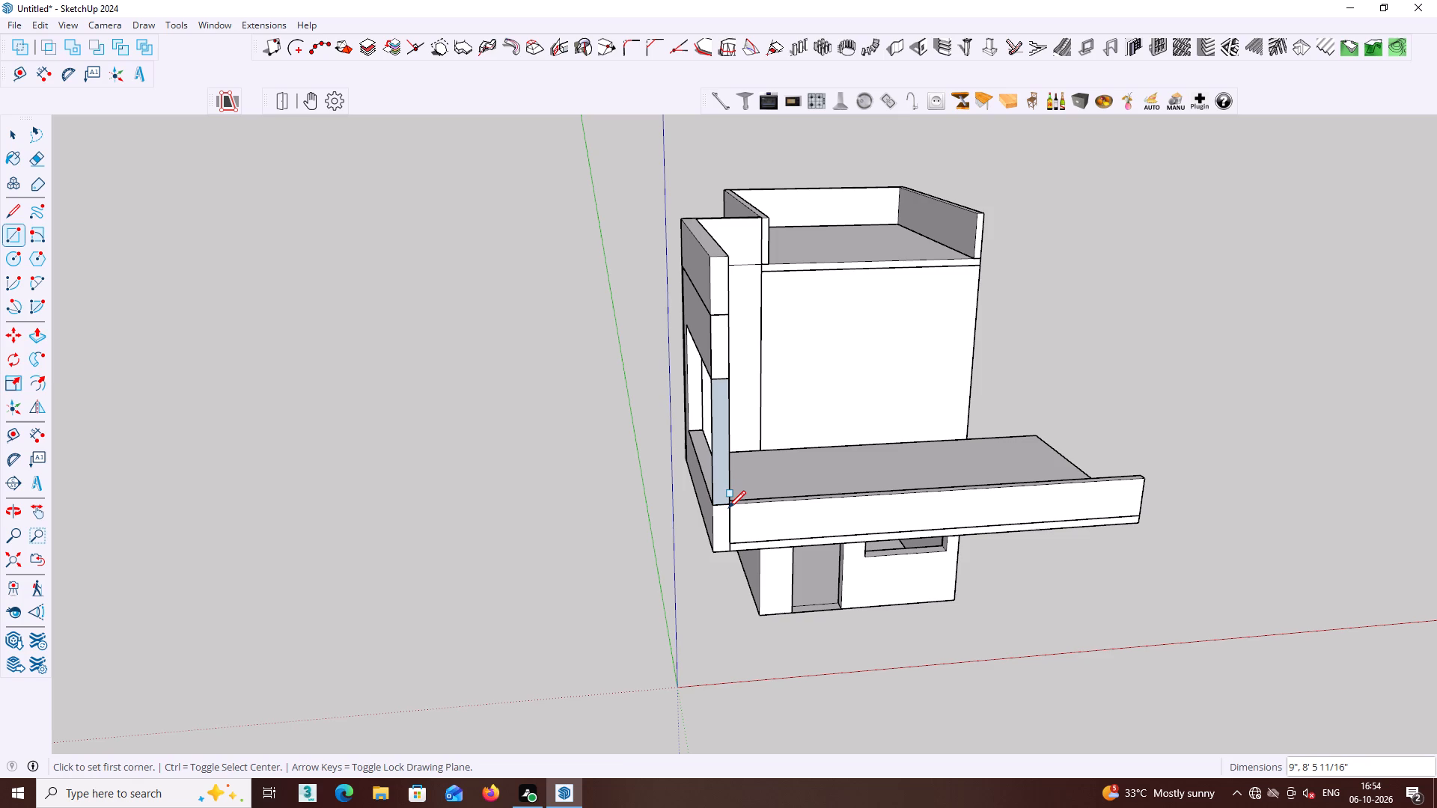
# Push/Pull the rectangle's section between the two arms of the C-shaped frame 4.5" outward to form a post.
pyautogui.press('space')
pyautogui.click(719, 356)
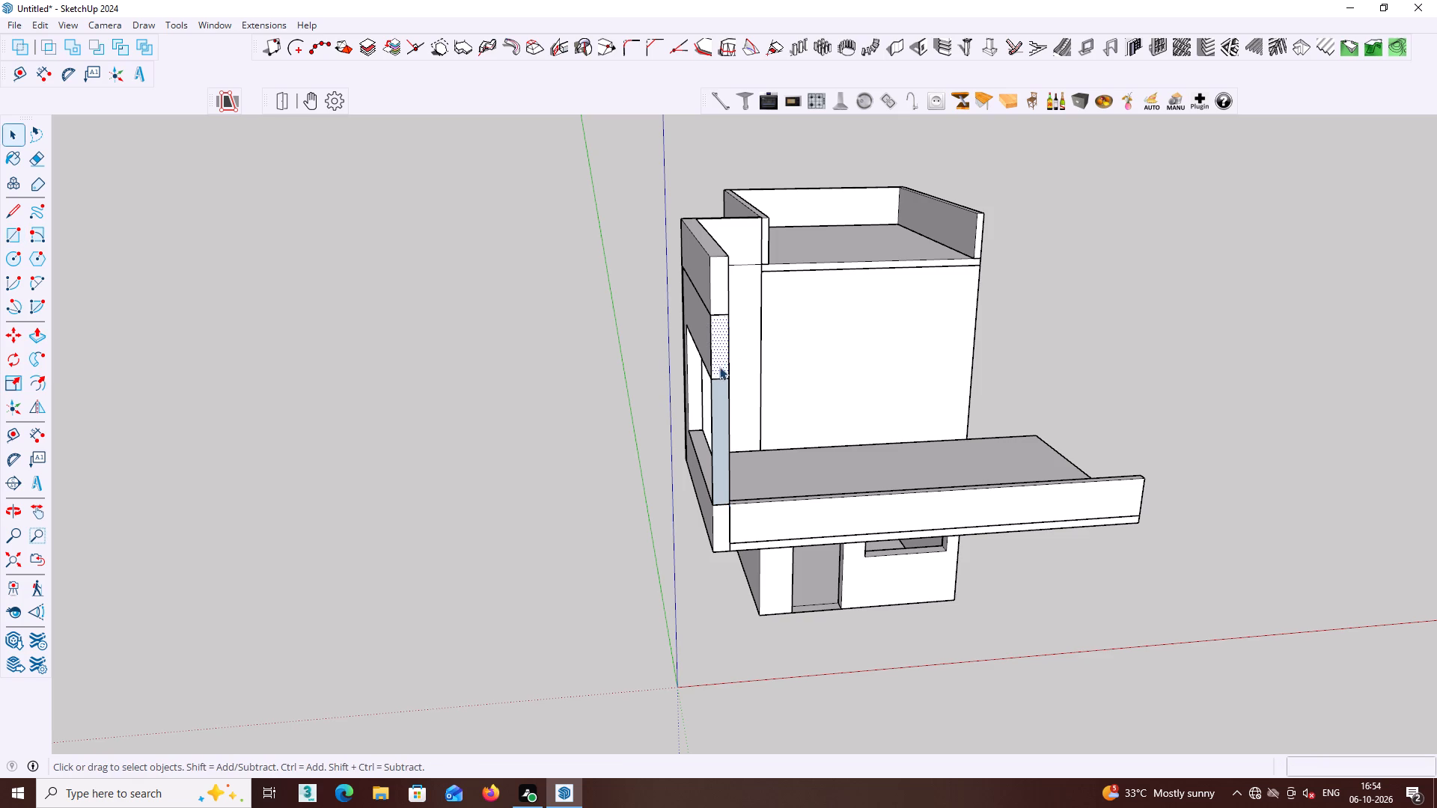
pyautogui.click(720, 395)
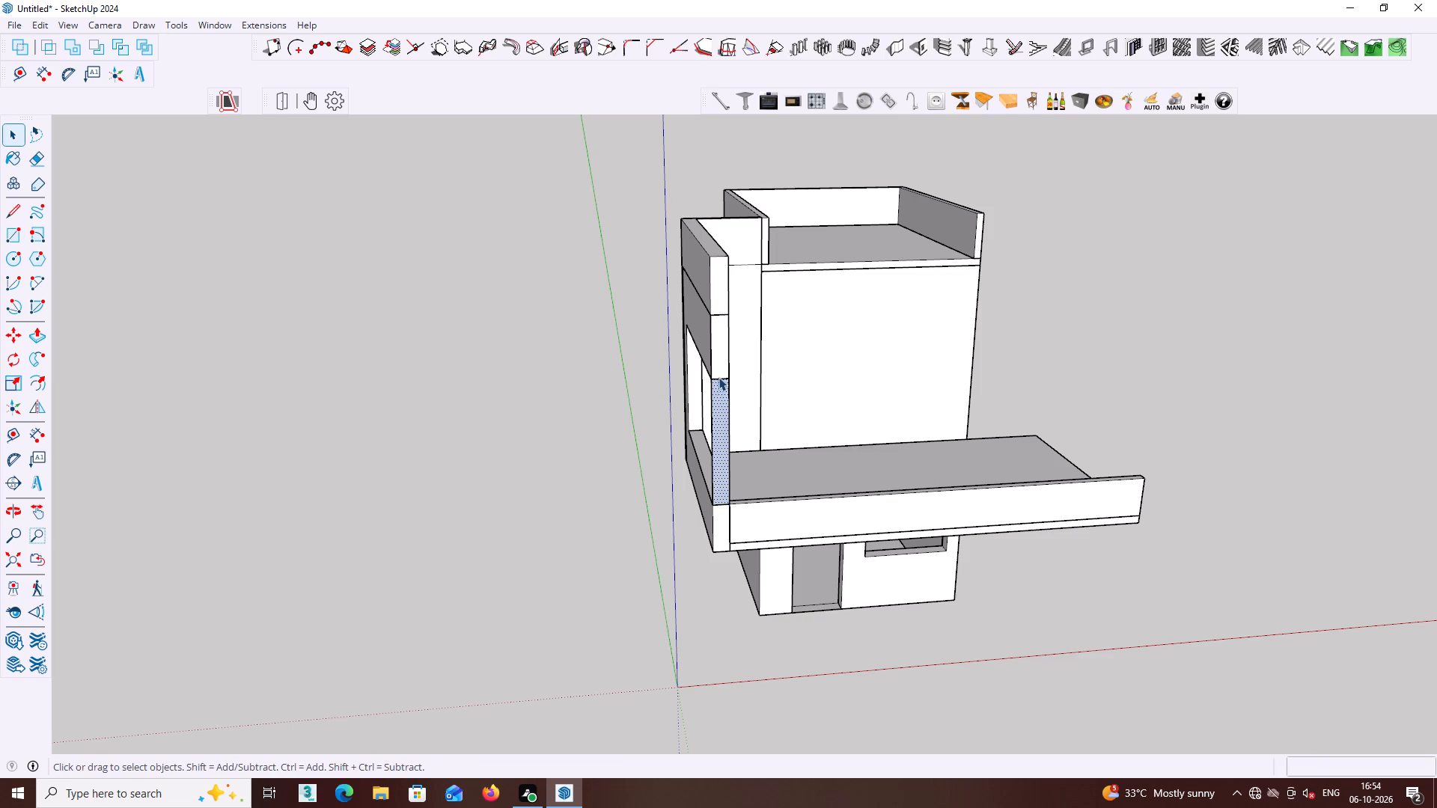
pyautogui.click(718, 377)
pyautogui.click(721, 391)
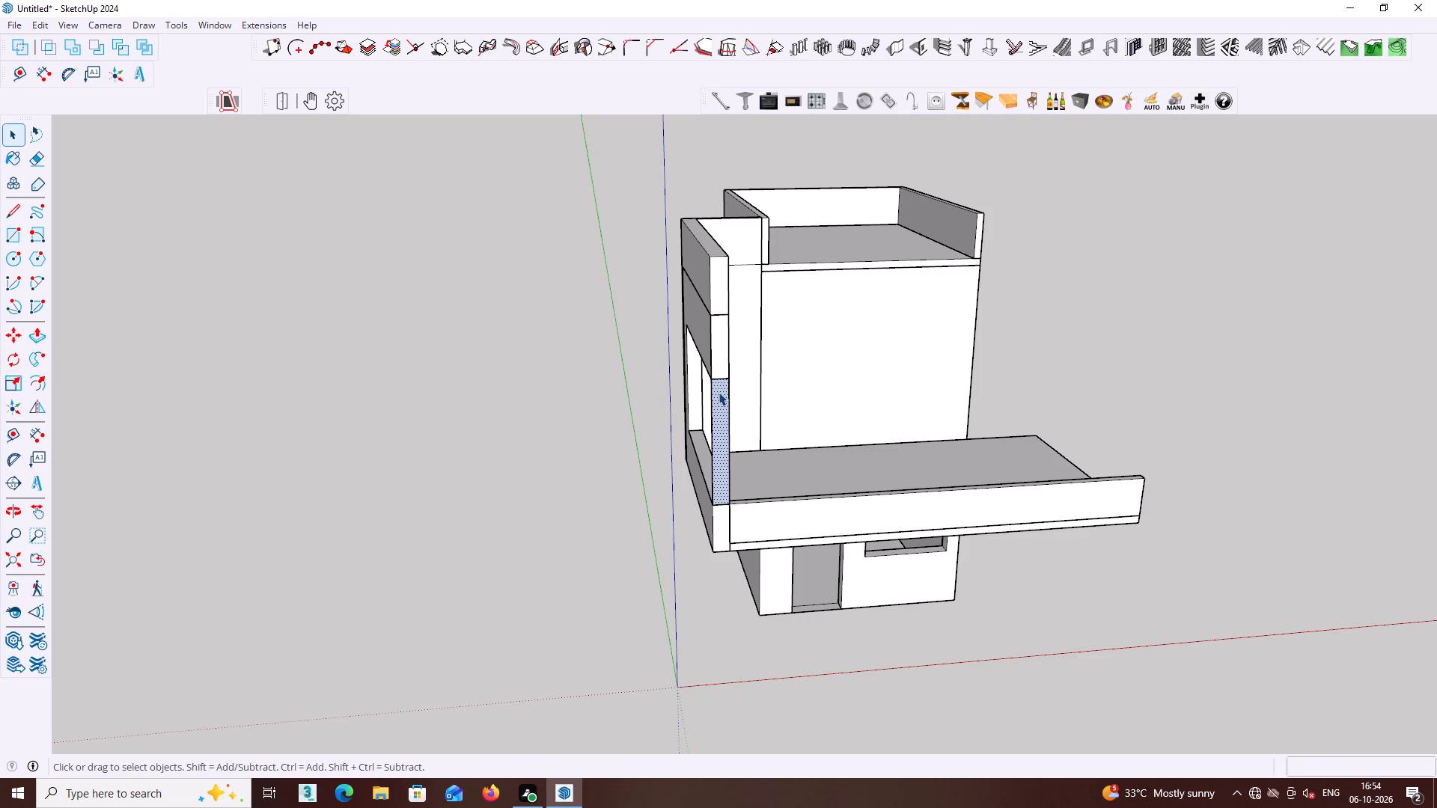
pyautogui.press('p')
pyautogui.click(718, 392)
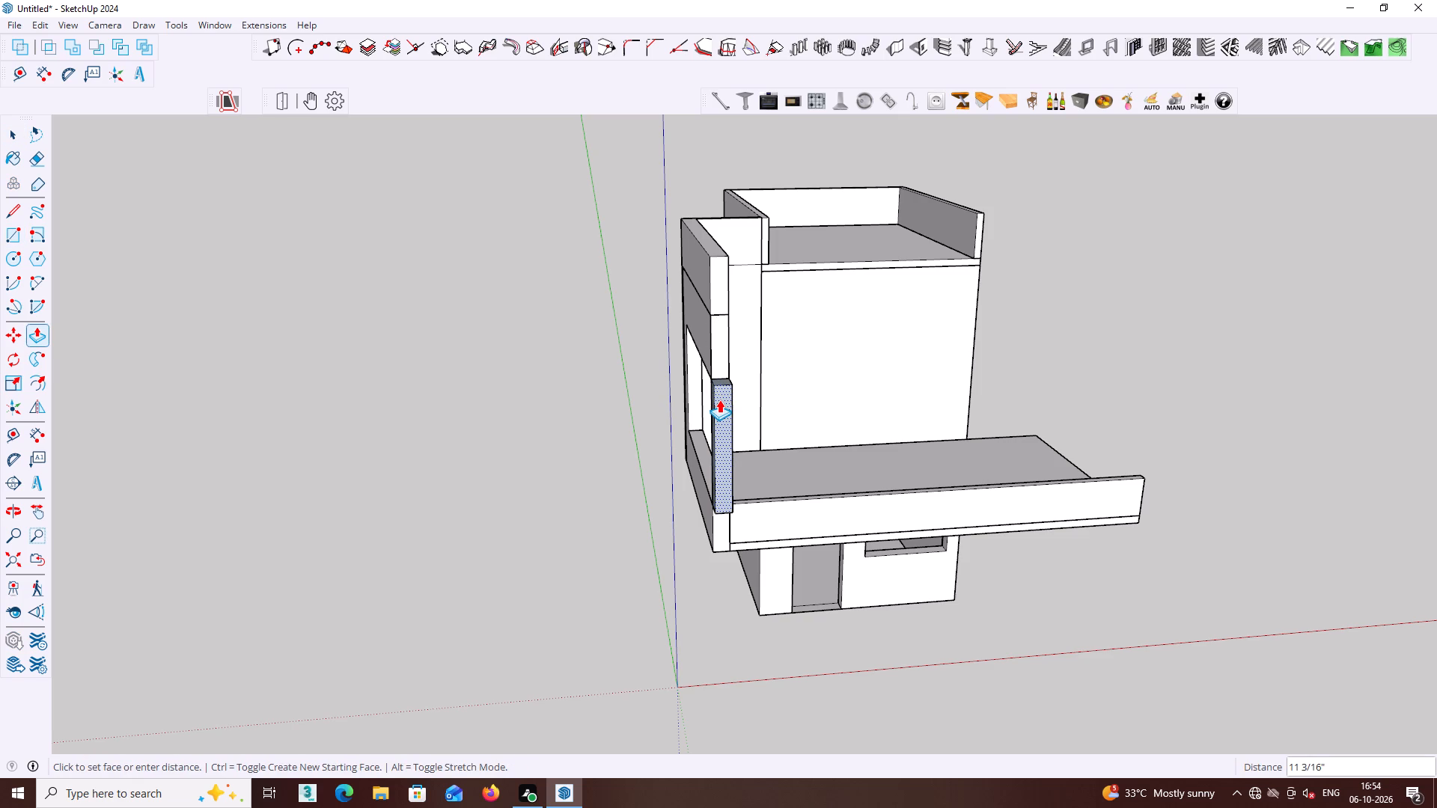
pyautogui.write('4.5')
pyautogui.press('Return')
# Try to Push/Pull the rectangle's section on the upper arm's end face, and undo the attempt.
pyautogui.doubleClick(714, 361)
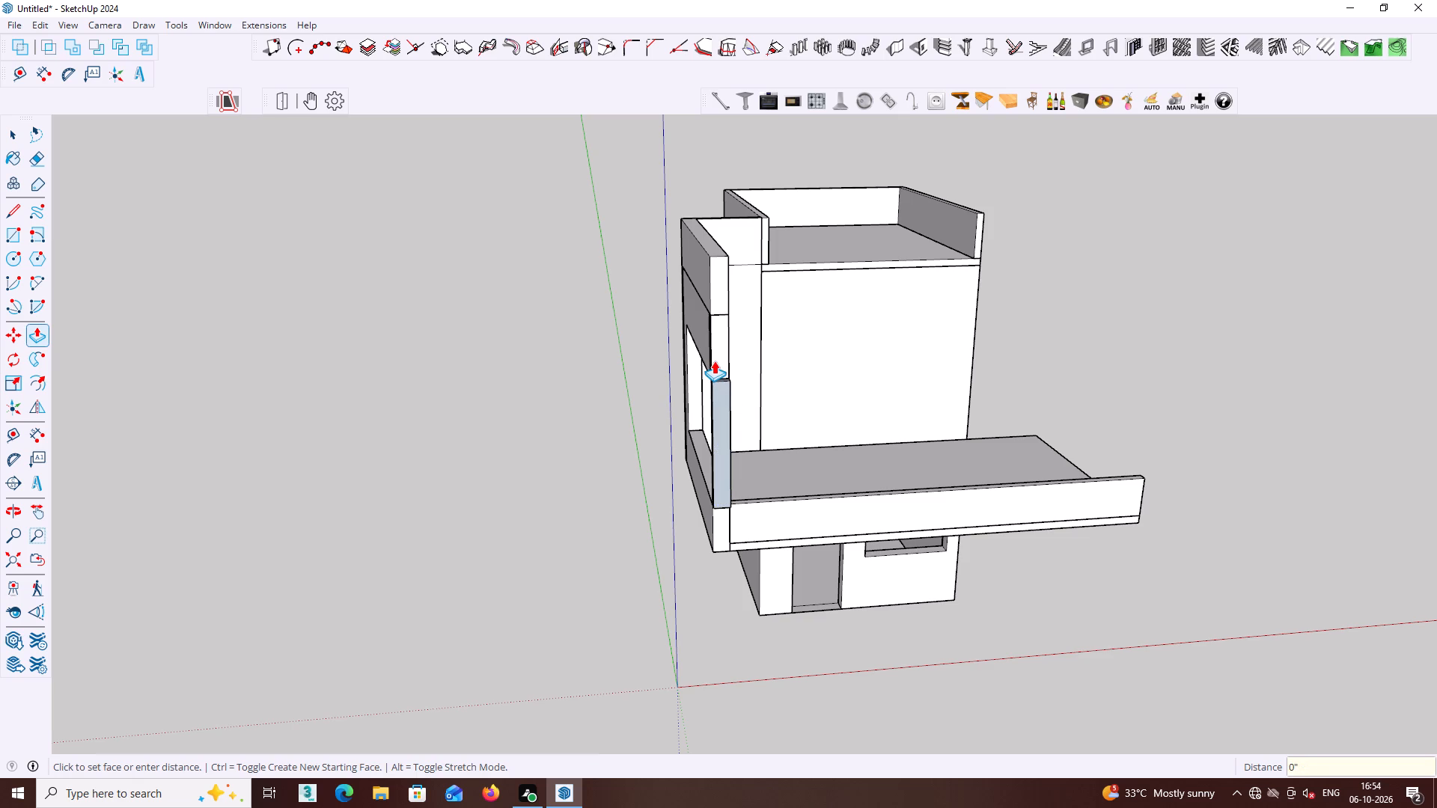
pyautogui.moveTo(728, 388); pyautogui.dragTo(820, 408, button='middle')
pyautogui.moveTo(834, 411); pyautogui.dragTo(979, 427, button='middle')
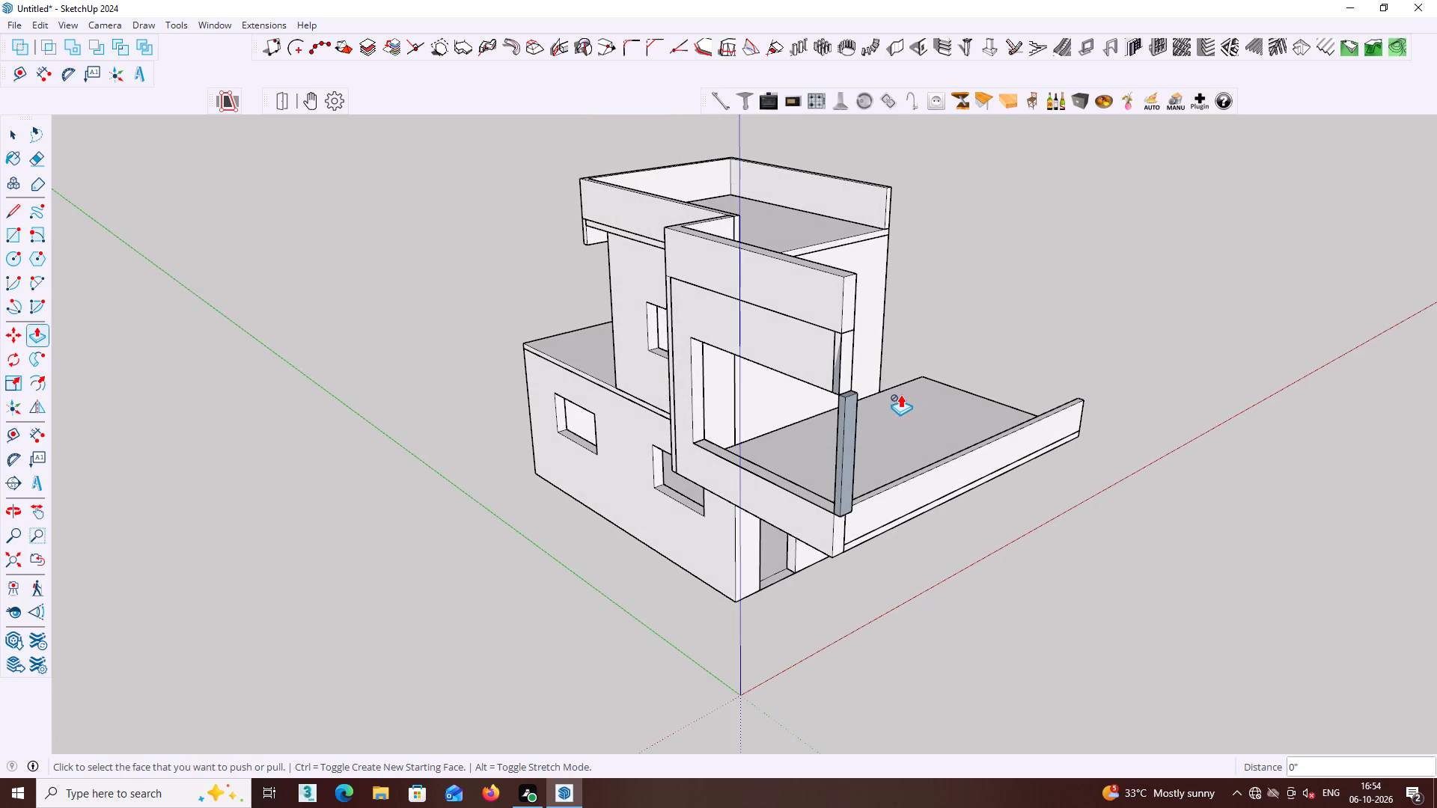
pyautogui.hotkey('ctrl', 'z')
# Push/Pull the rectangle's section on the upper arm's end 4 1/2" outward, flush with the post below.
pyautogui.click(849, 376)
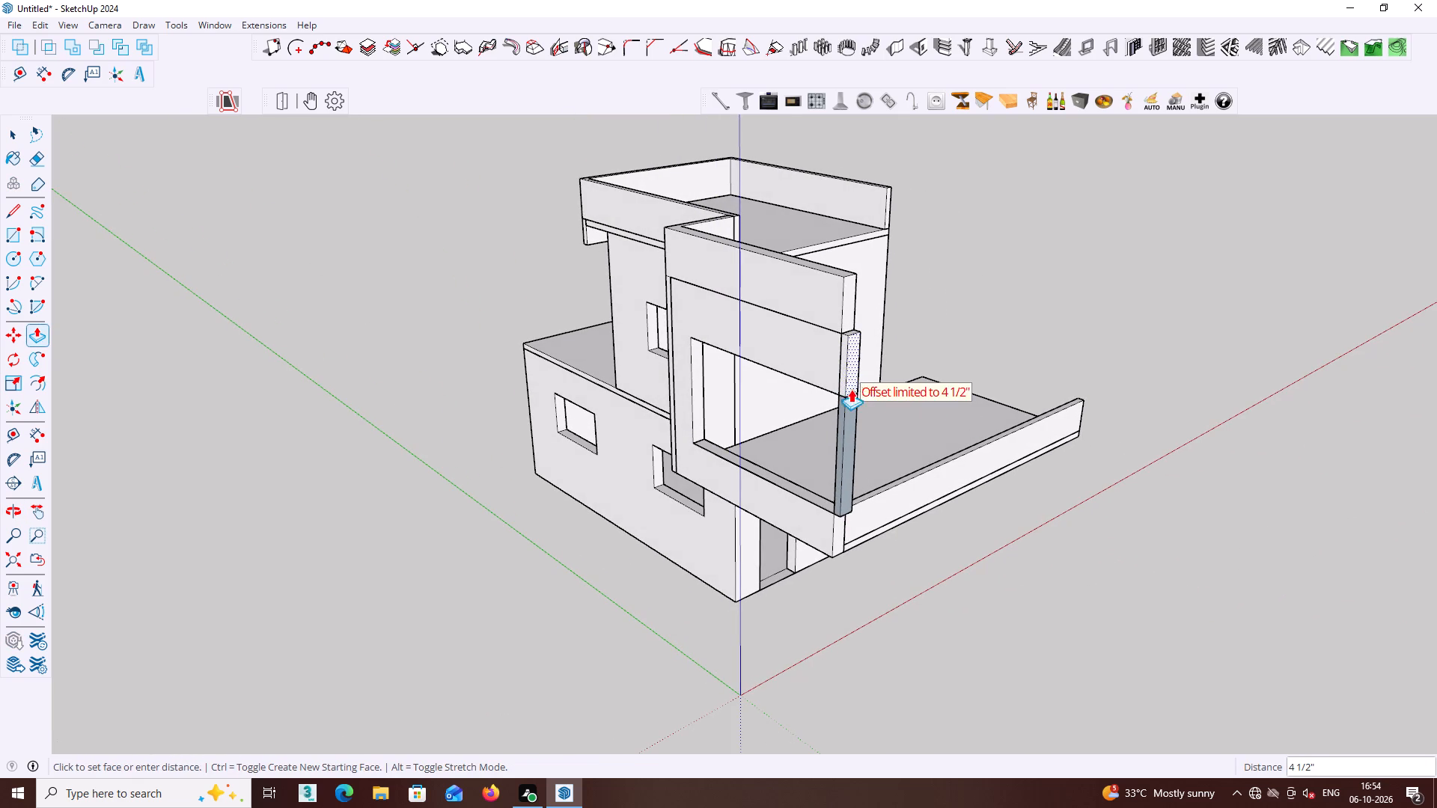
pyautogui.click(846, 395)
# Reverse the outer front face of the post between the C-shaped frame's arms.
pyautogui.press('space')
pyautogui.click(847, 414)
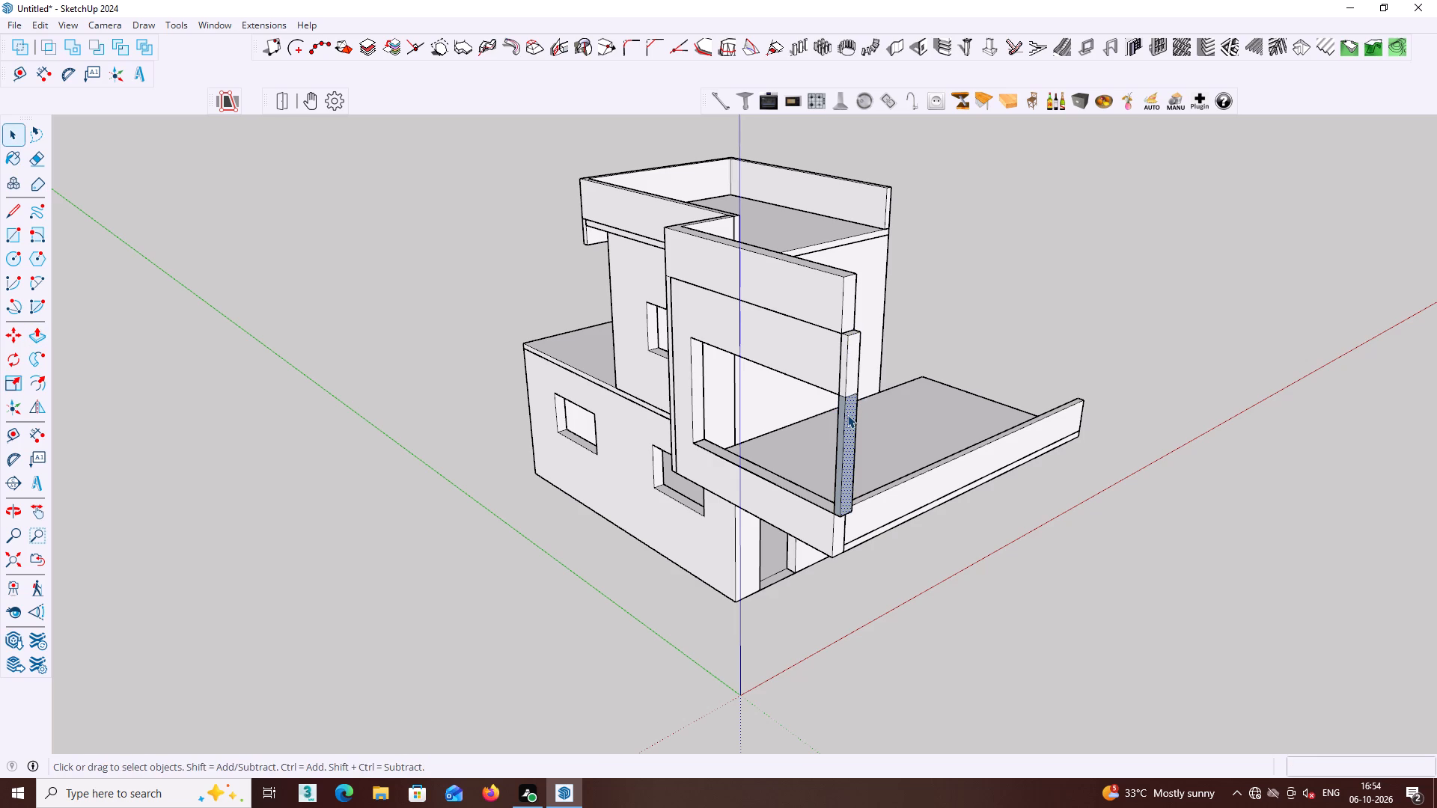
pyautogui.doubleClick(847, 414)
pyautogui.click(847, 414)
pyautogui.click(962, 380)
pyautogui.click(846, 417)
pyautogui.rightClick(846, 417)
pyautogui.click(867, 424)
pyautogui.click(847, 438)
pyautogui.rightClick(846, 425)
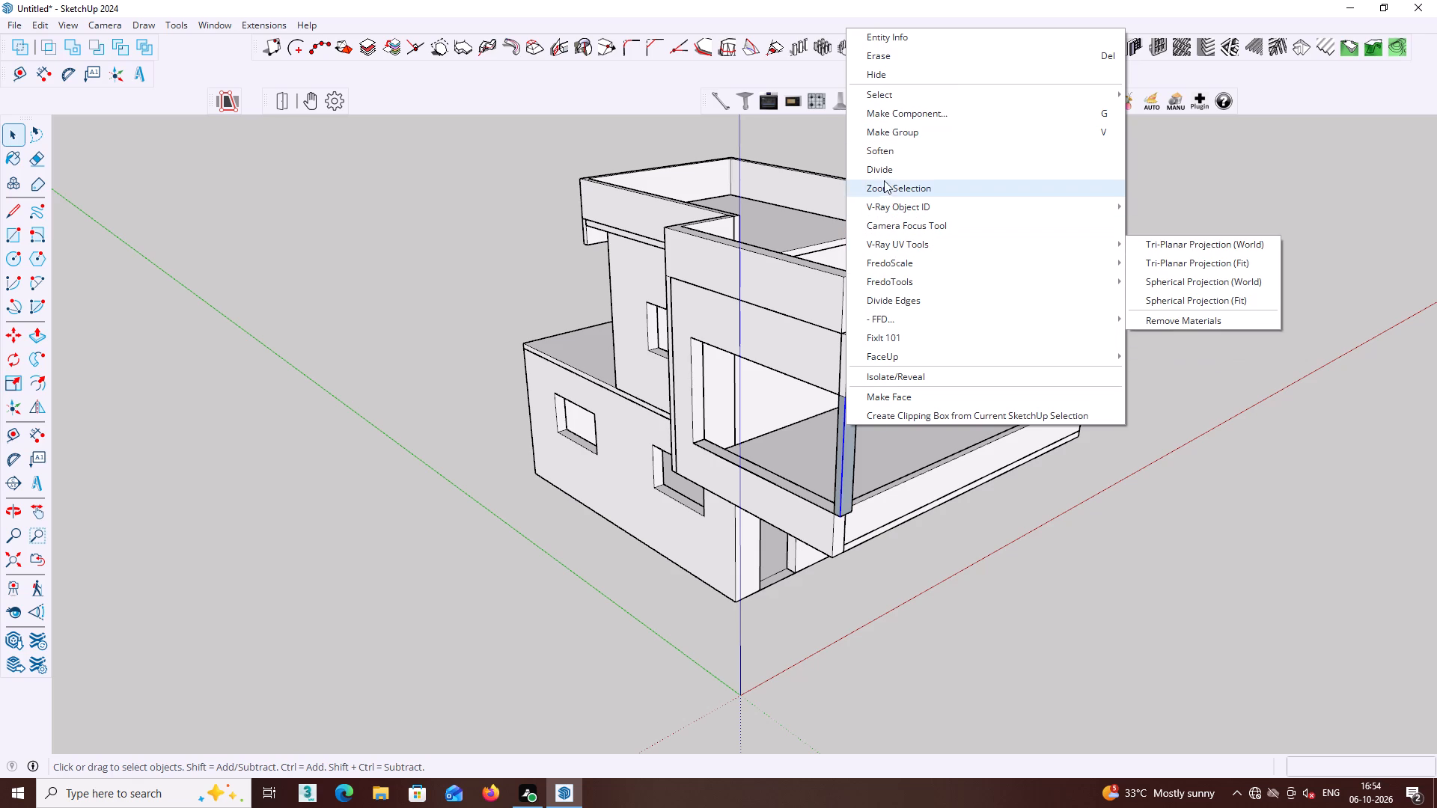
pyautogui.click(980, 556)
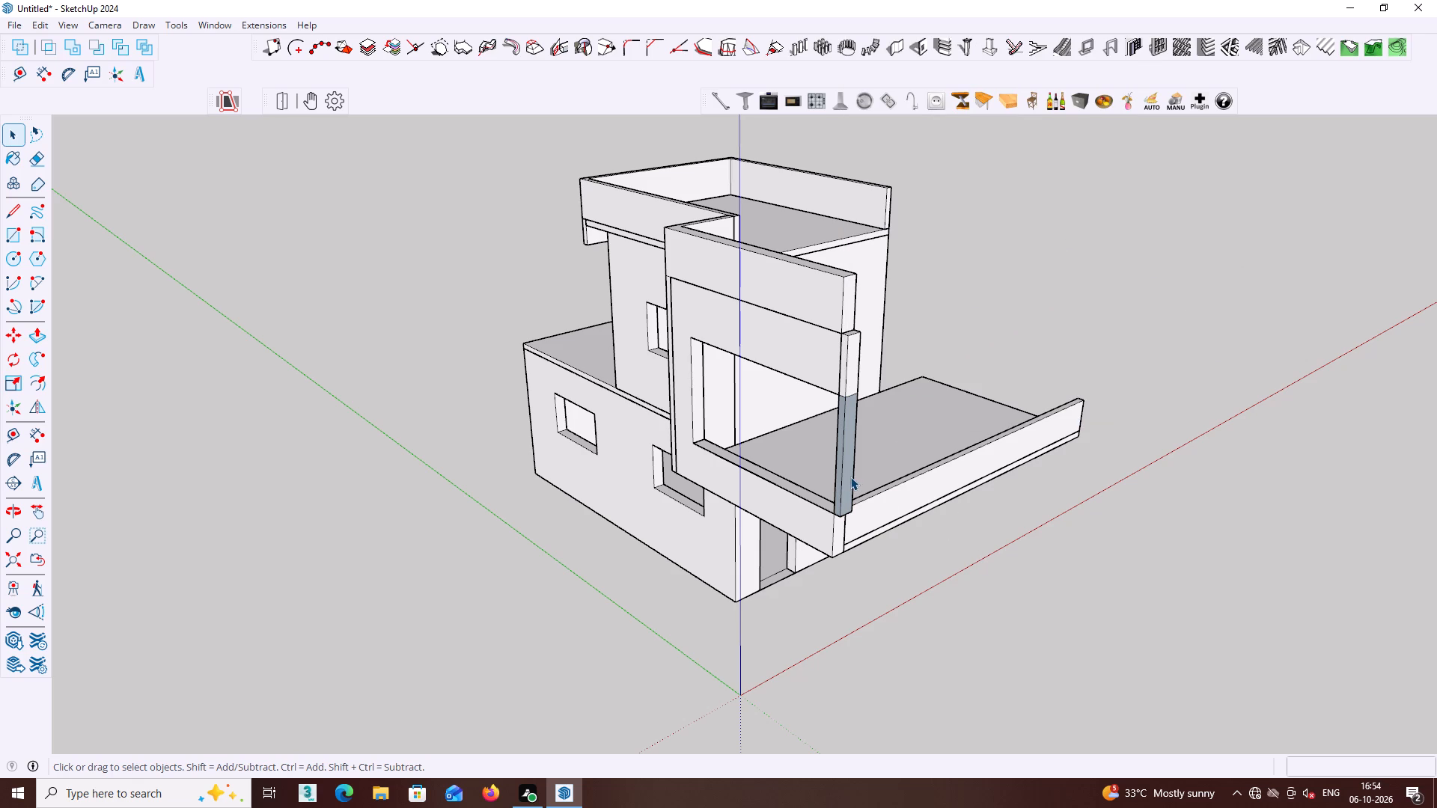
pyautogui.click(850, 477)
pyautogui.rightClick(850, 477)
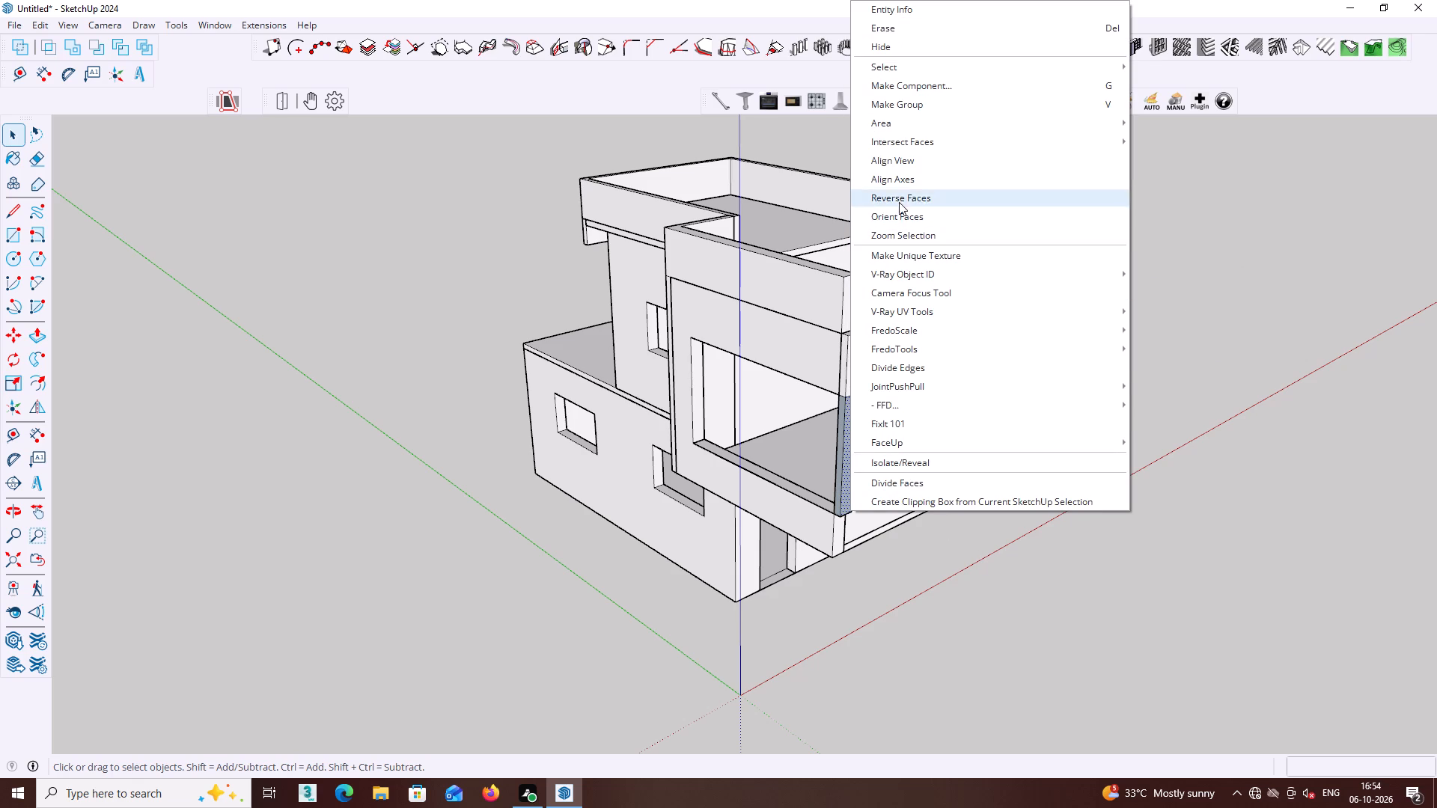
pyautogui.click(898, 201)
pyautogui.scroll(3, 840, 493)
pyautogui.moveTo(840, 492); pyautogui.dragTo(911, 489, button='middle')
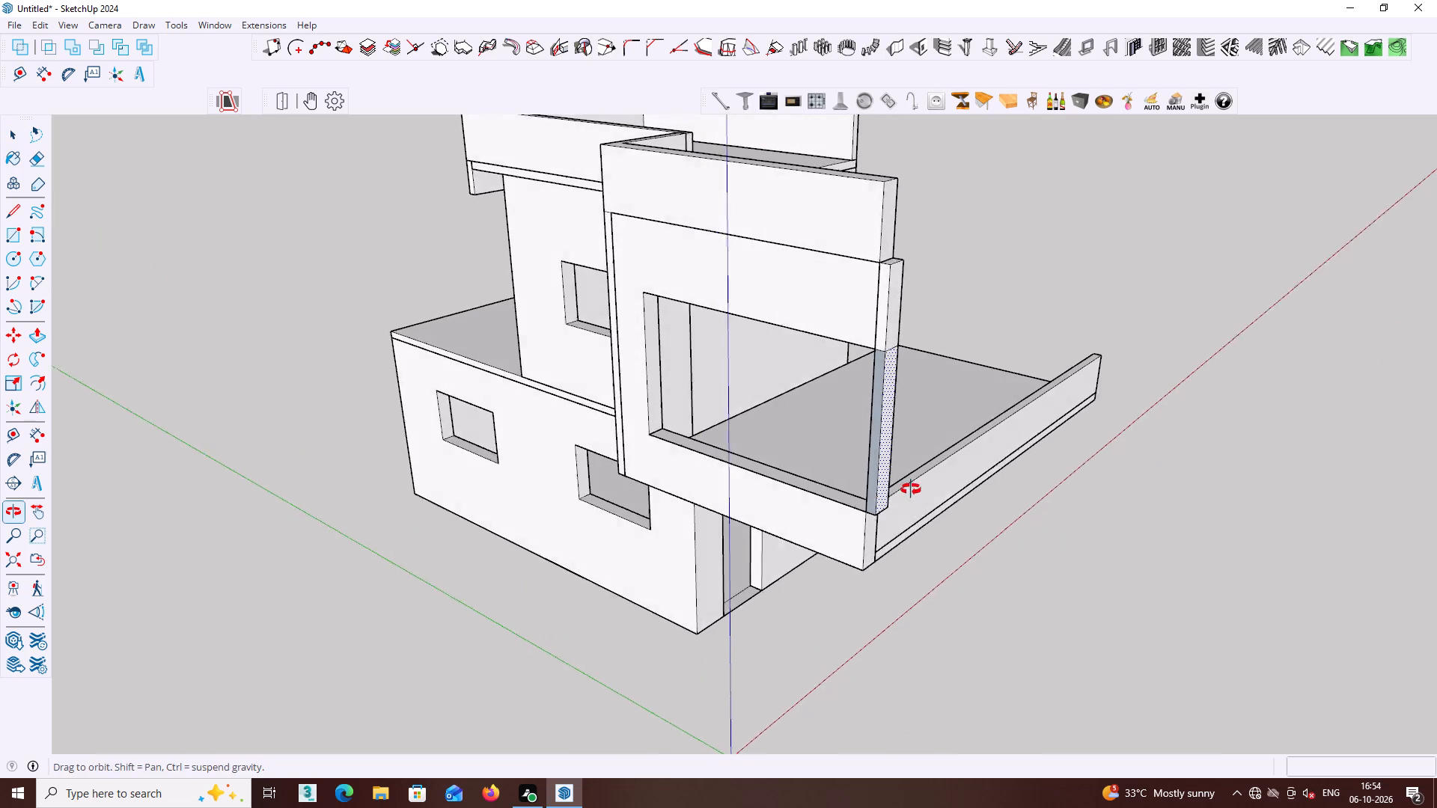
# Reverse the post's narrow side face on the outer facade side of the C-shaped frame.
pyautogui.moveTo(911, 489); pyautogui.dragTo(912, 489, button='middle')
pyautogui.scroll(2, 874, 468)
pyautogui.click(879, 465)
pyautogui.rightClick(879, 465)
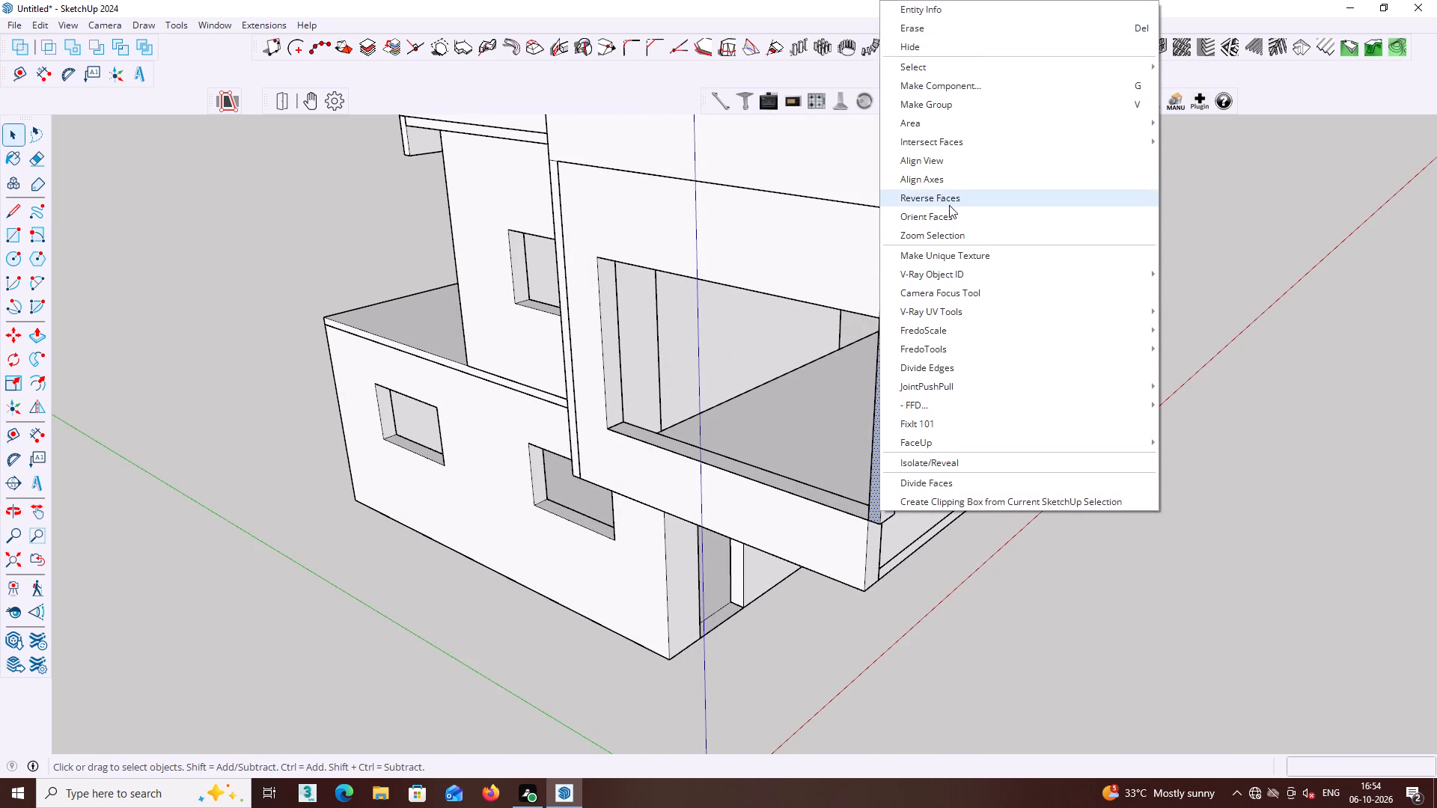
pyautogui.click(948, 201)
# Reverse the post's opposite narrow side face, the one facing the balcony.
pyautogui.moveTo(950, 354); pyautogui.dragTo(631, 386, button='middle')
pyautogui.moveTo(664, 381); pyautogui.dragTo(488, 381, button='middle')
pyautogui.scroll(3, 548, 376)
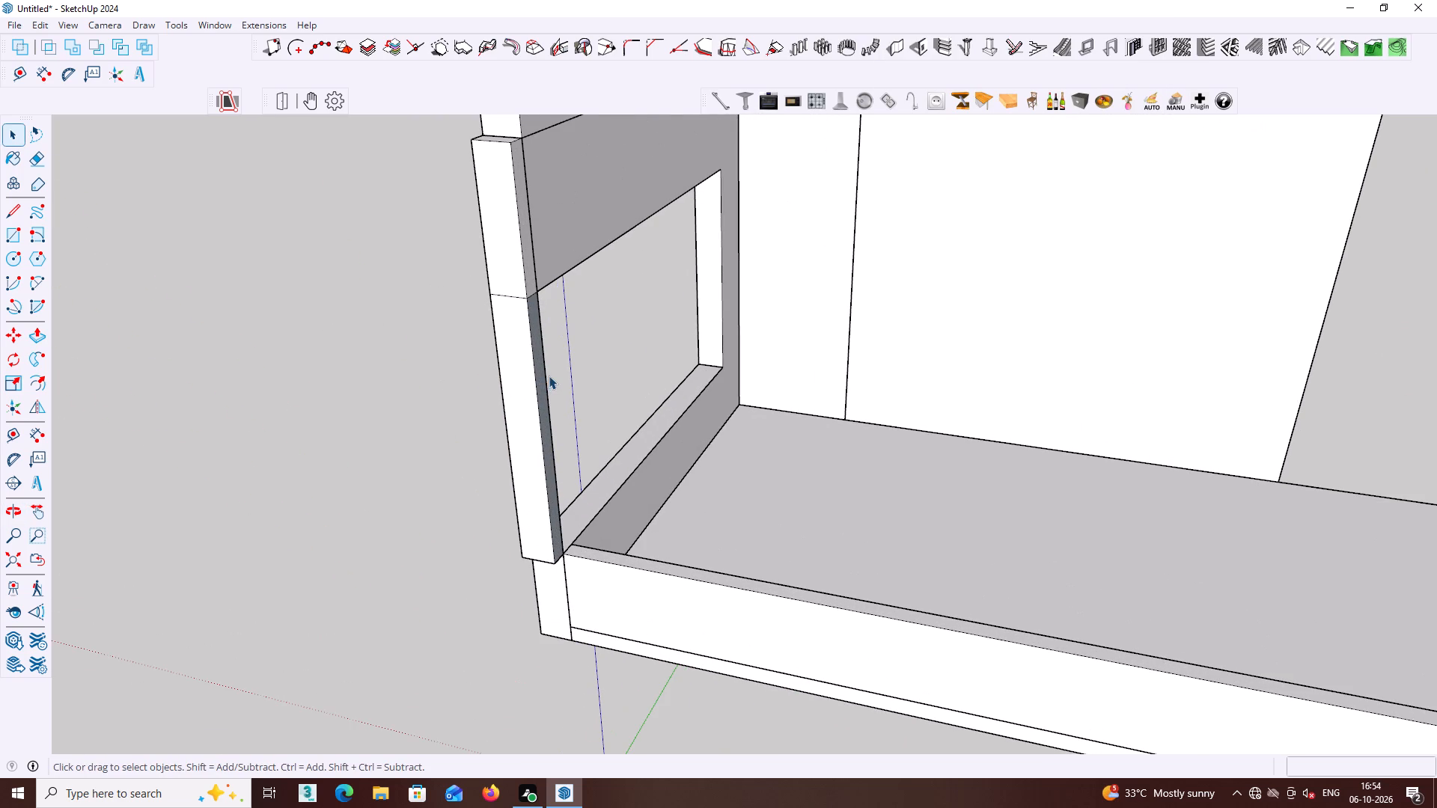
pyautogui.click(540, 387)
pyautogui.rightClick(540, 387)
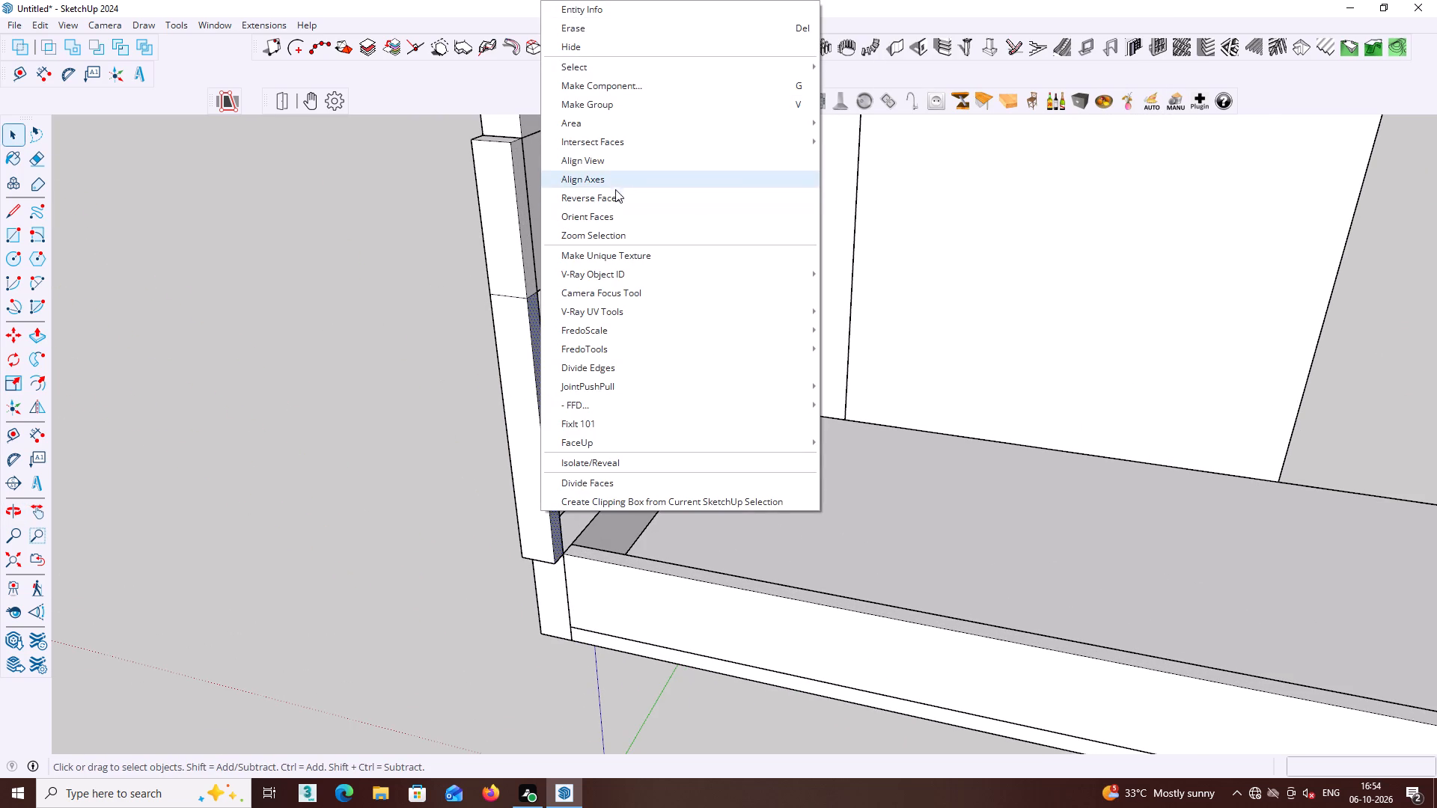
pyautogui.click(616, 196)
# Reverse the post's underside face where it overhangs the frame's lower arm.
pyautogui.moveTo(582, 441); pyautogui.dragTo(554, 427, button='middle')
pyautogui.moveTo(534, 413); pyautogui.dragTo(452, 335, button='middle')
pyautogui.moveTo(503, 477); pyautogui.dragTo(503, 446, button='middle')
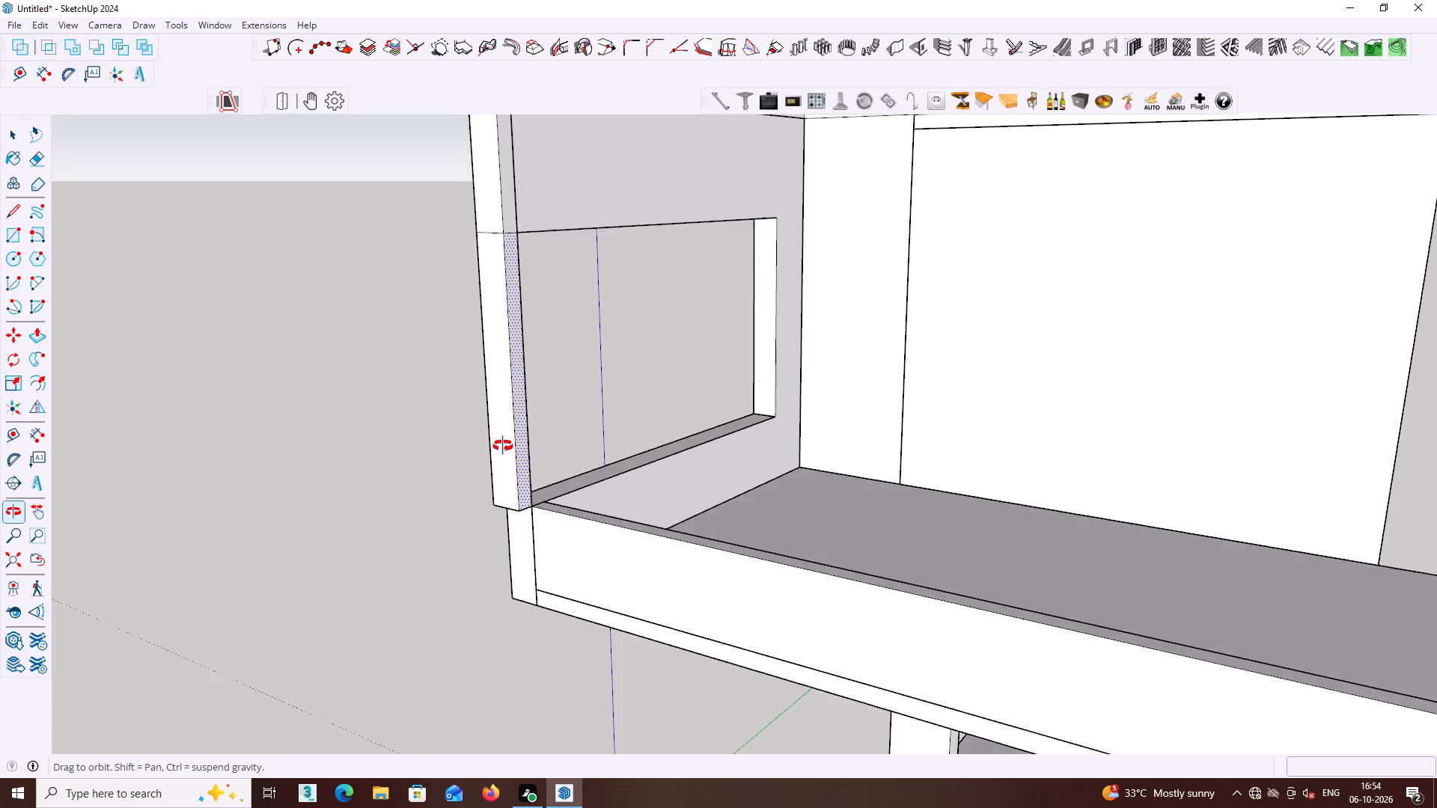
pyautogui.moveTo(503, 446); pyautogui.dragTo(501, 393, button='middle')
pyautogui.moveTo(525, 382); pyautogui.dragTo(540, 276, button='middle')
pyautogui.scroll(3, 509, 371)
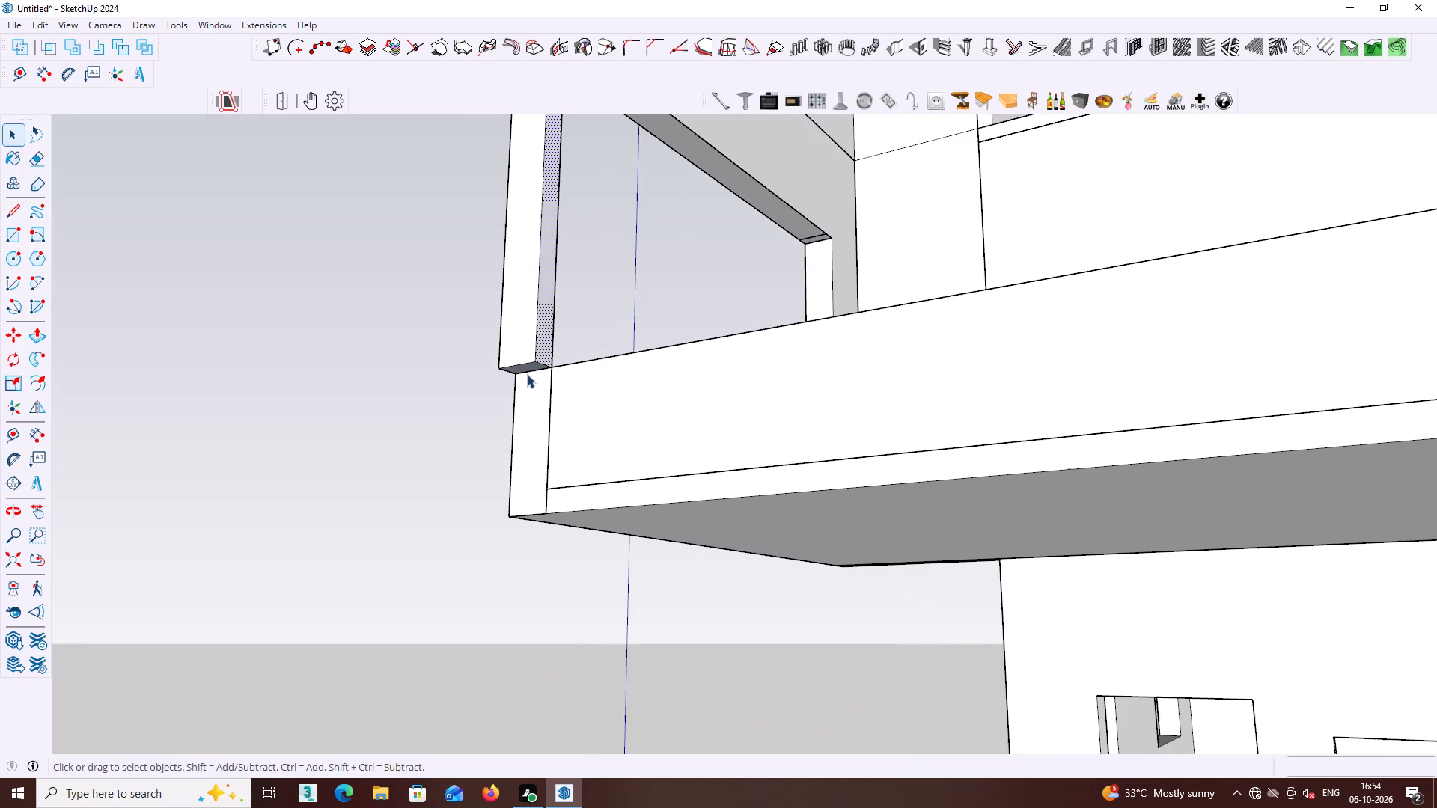
pyautogui.click(524, 368)
pyautogui.rightClick(525, 369)
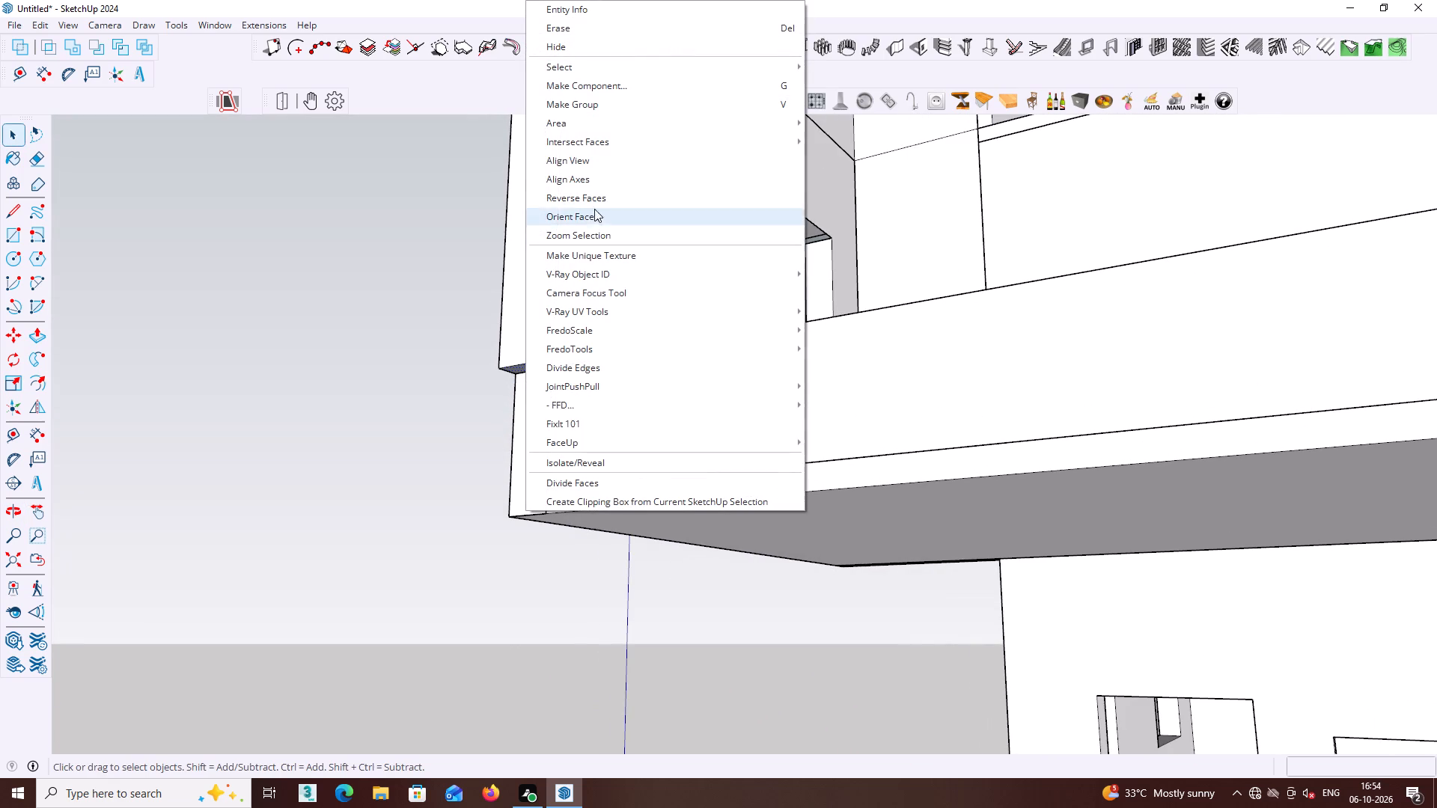
pyautogui.click(594, 203)
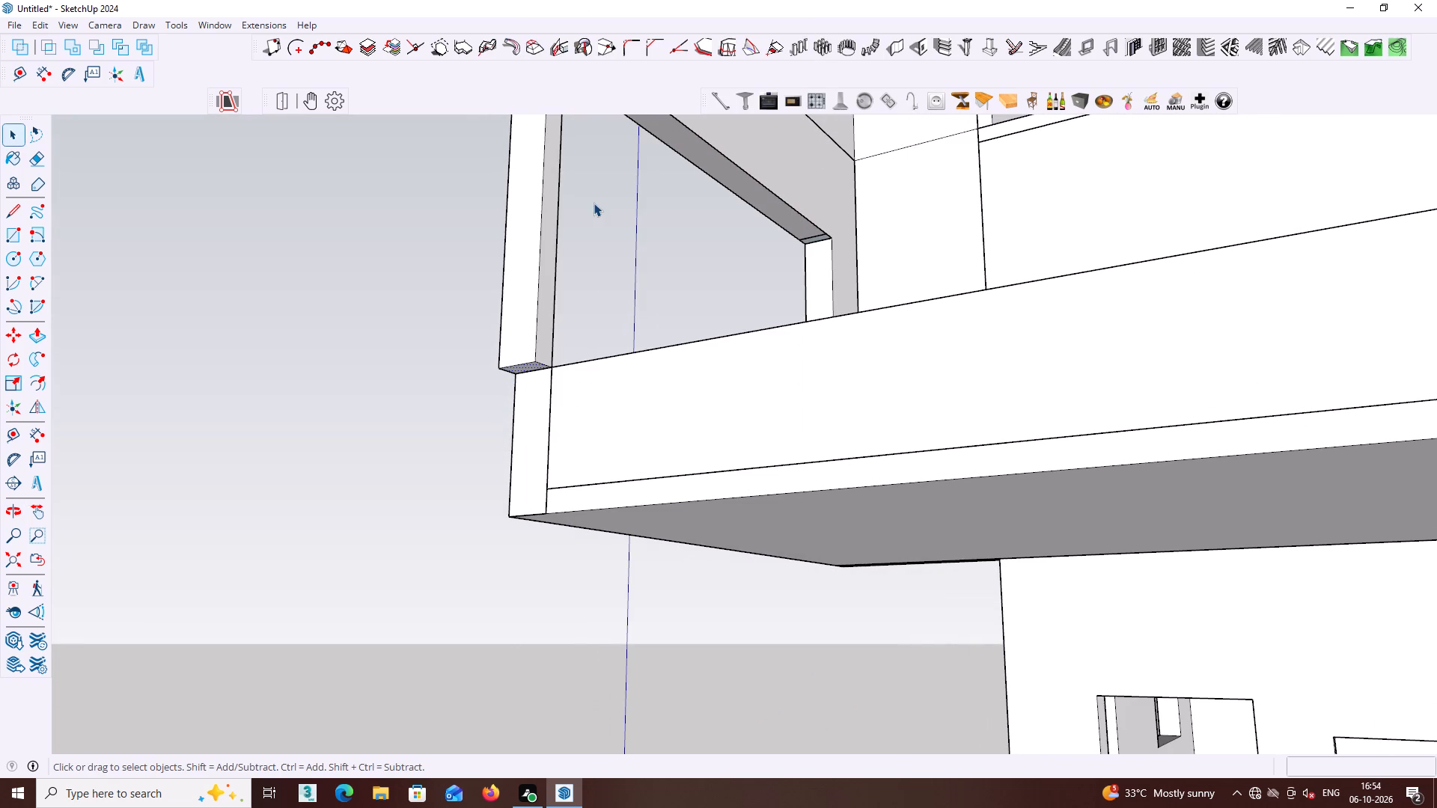
# Push/Pull the post's underside 5 1/2" down along the end of the frame's lower arm.
pyautogui.click(430, 393)
pyautogui.moveTo(429, 393); pyautogui.dragTo(953, 627, button='middle')
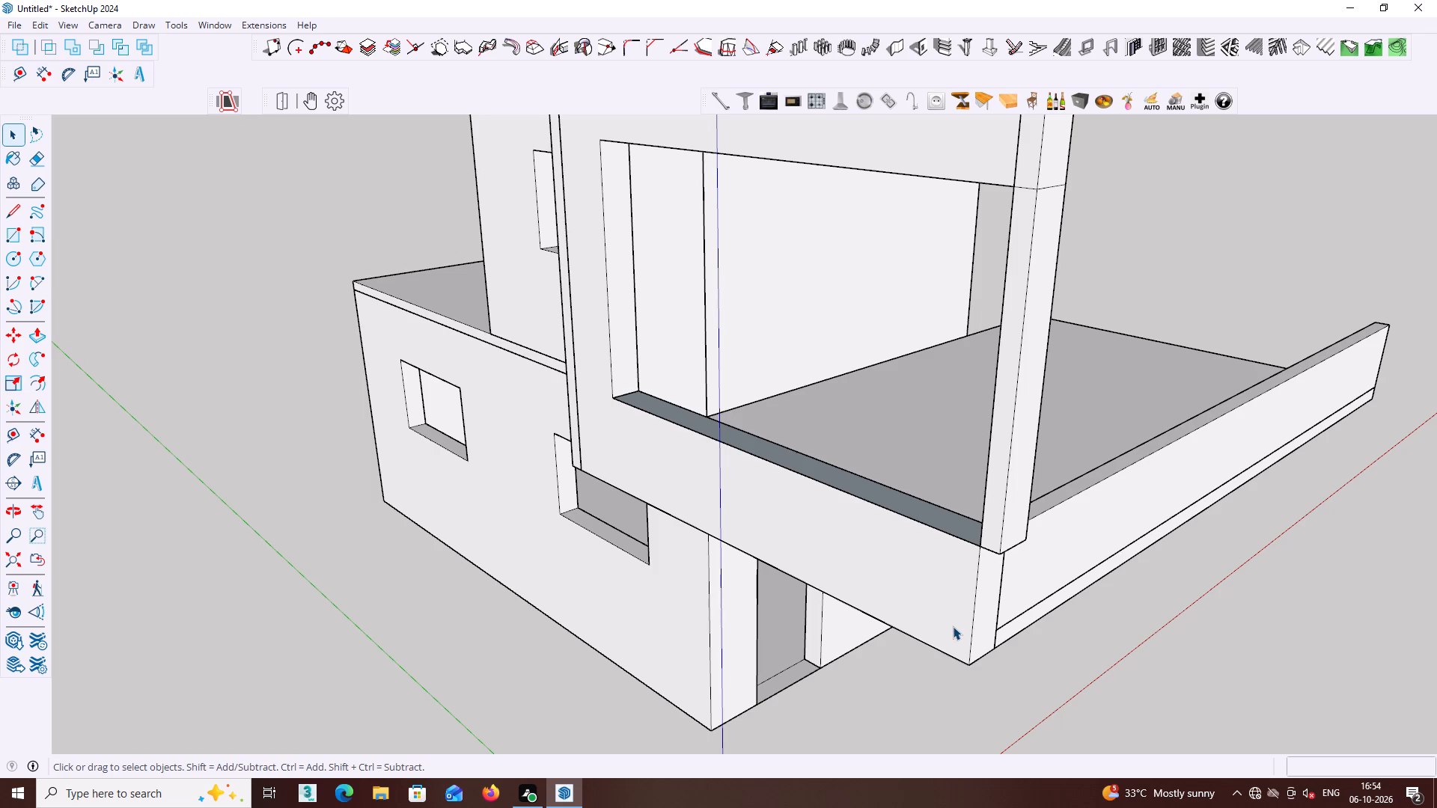
pyautogui.moveTo(997, 609); pyautogui.dragTo(817, 498, button='middle')
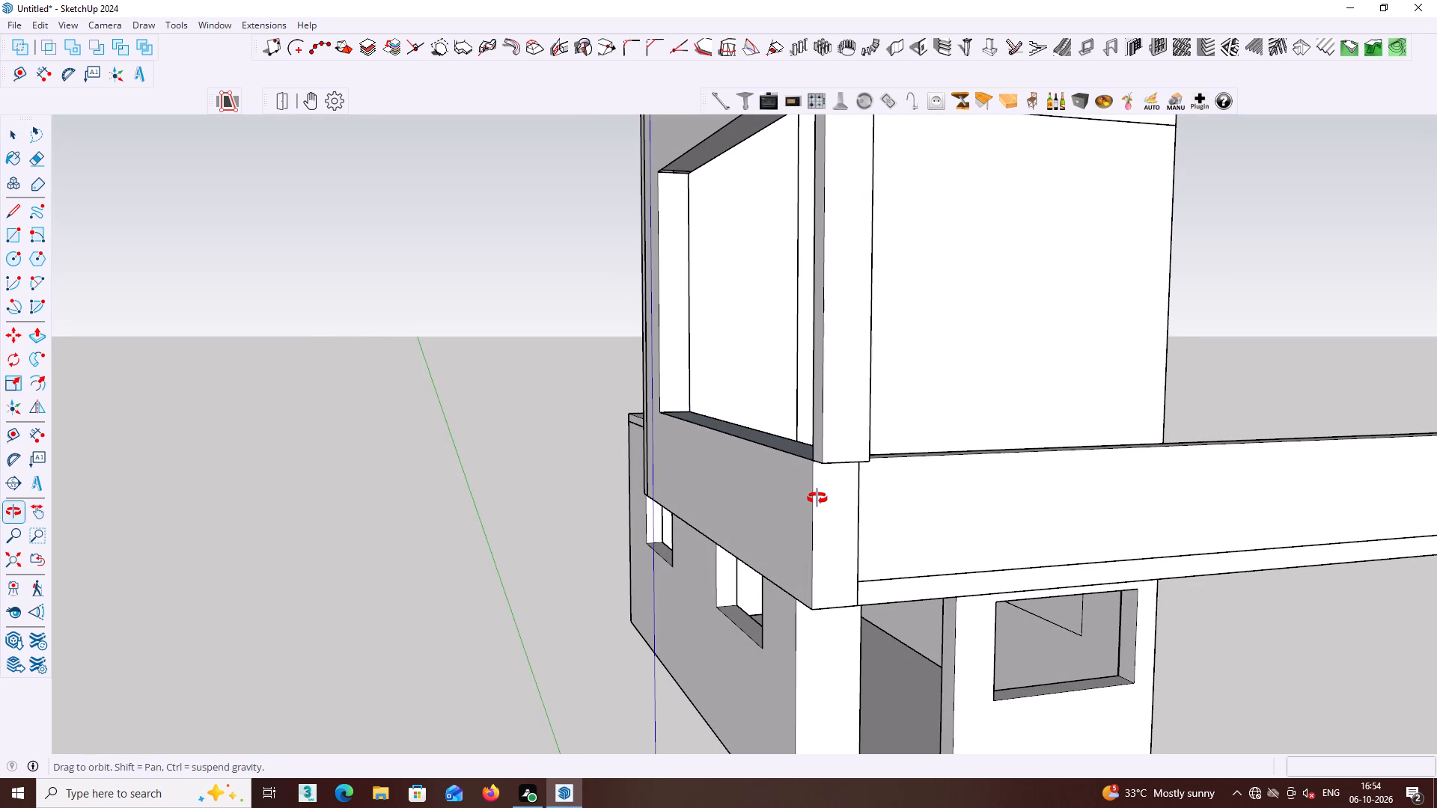
pyautogui.moveTo(817, 498); pyautogui.dragTo(873, 495, button='middle')
pyautogui.scroll(-1, 877, 495)
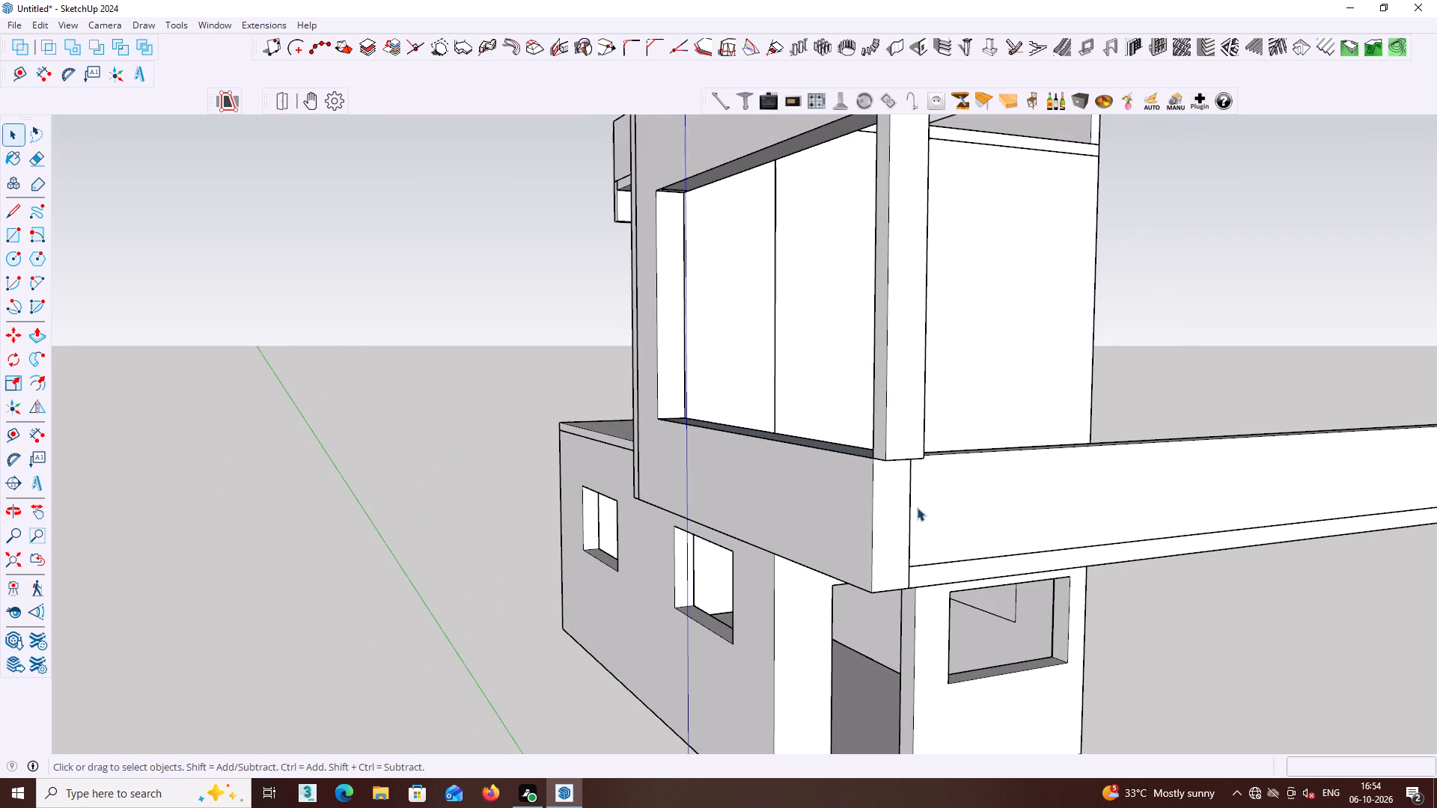
pyautogui.moveTo(917, 507); pyautogui.dragTo(692, 491, button='middle')
pyautogui.moveTo(767, 490); pyautogui.dragTo(671, 498, button='middle')
pyautogui.scroll(-1, 701, 501)
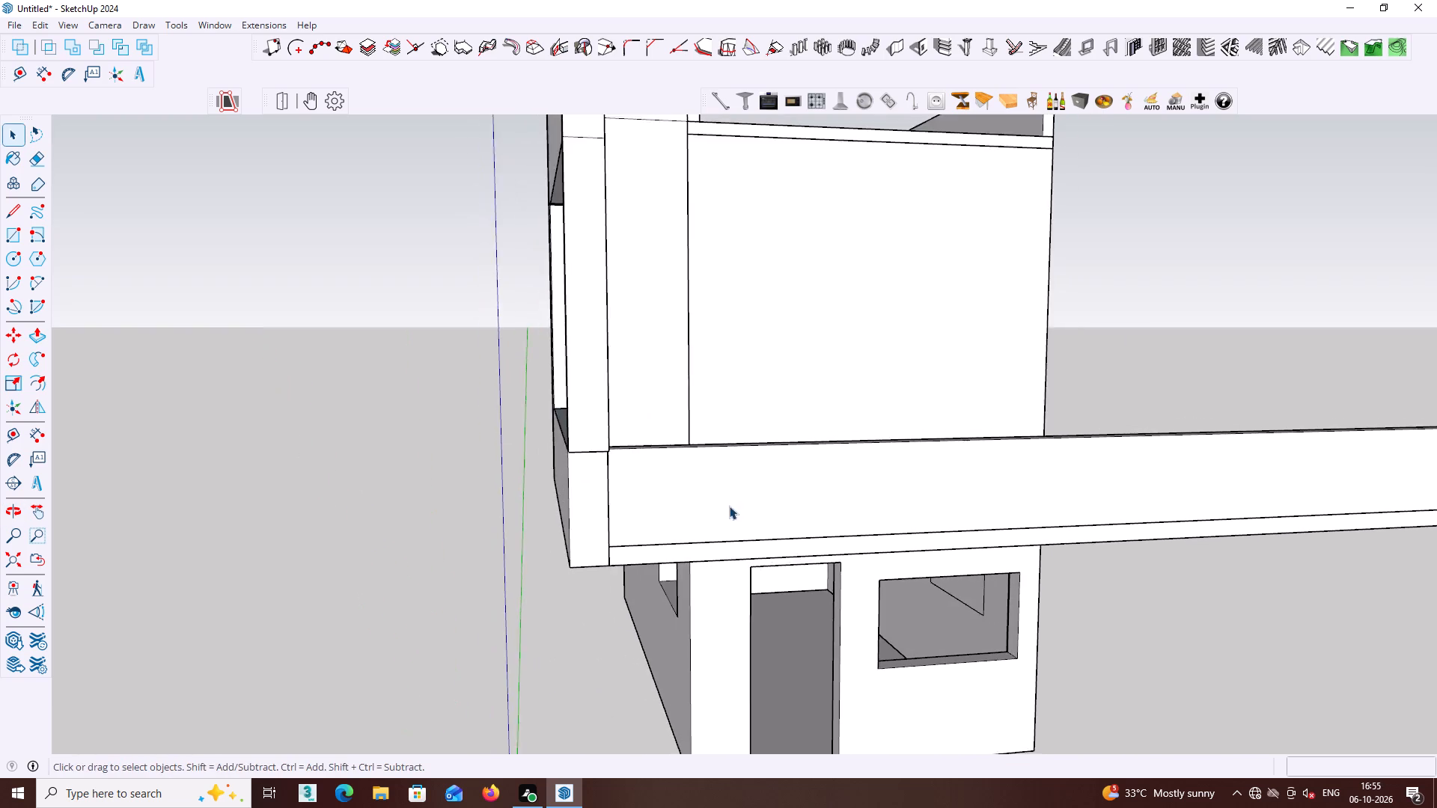
pyautogui.scroll(-1, 729, 506)
pyautogui.moveTo(751, 509); pyautogui.dragTo(638, 506, button='middle')
pyautogui.moveTo(617, 490); pyautogui.dragTo(490, 378, button='middle')
pyautogui.scroll(3, 468, 382)
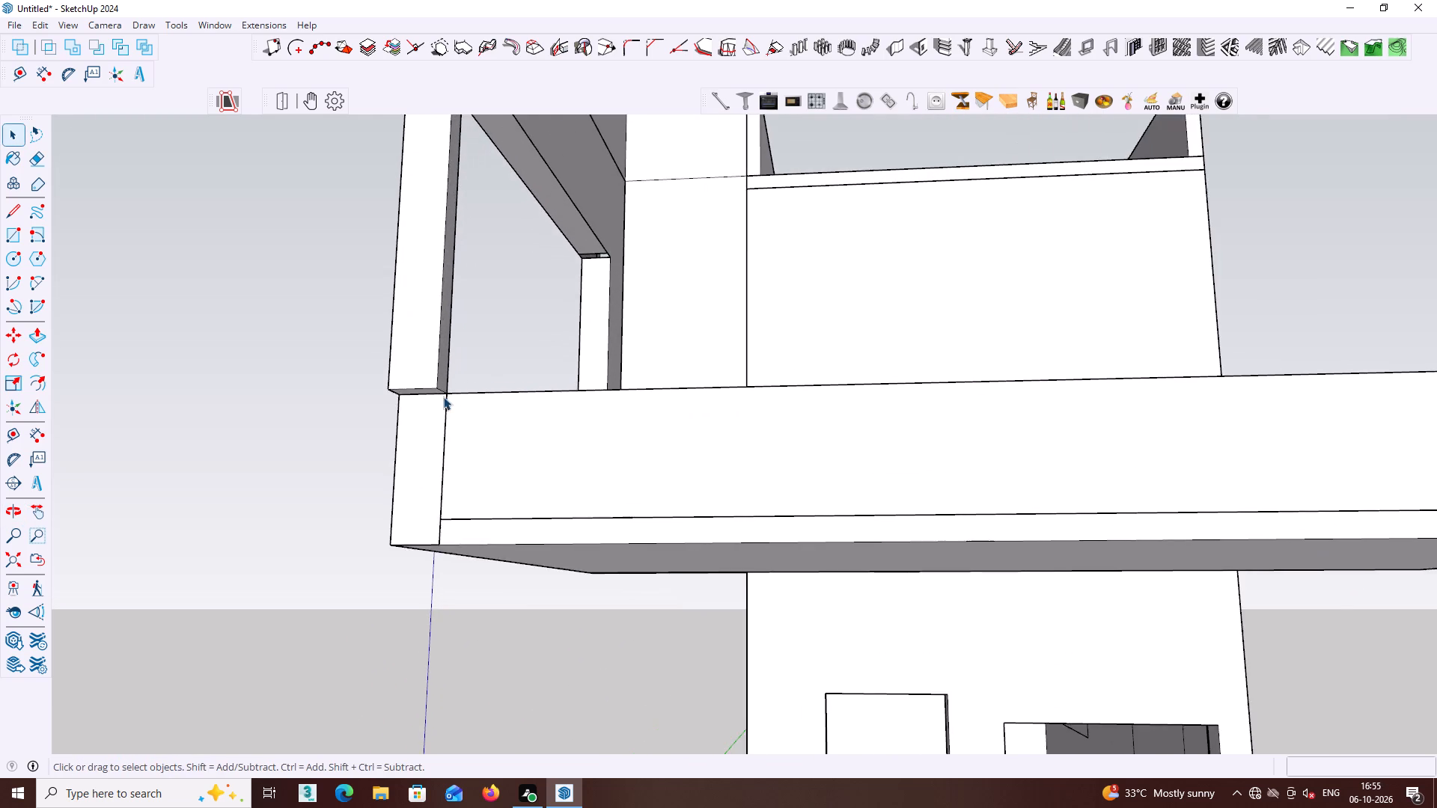
pyautogui.scroll(4, 443, 397)
pyautogui.moveTo(437, 381); pyautogui.dragTo(437, 369, button='middle')
pyautogui.moveTo(438, 364); pyautogui.dragTo(443, 292, button='middle')
pyautogui.scroll(1, 425, 404)
pyautogui.click(424, 392)
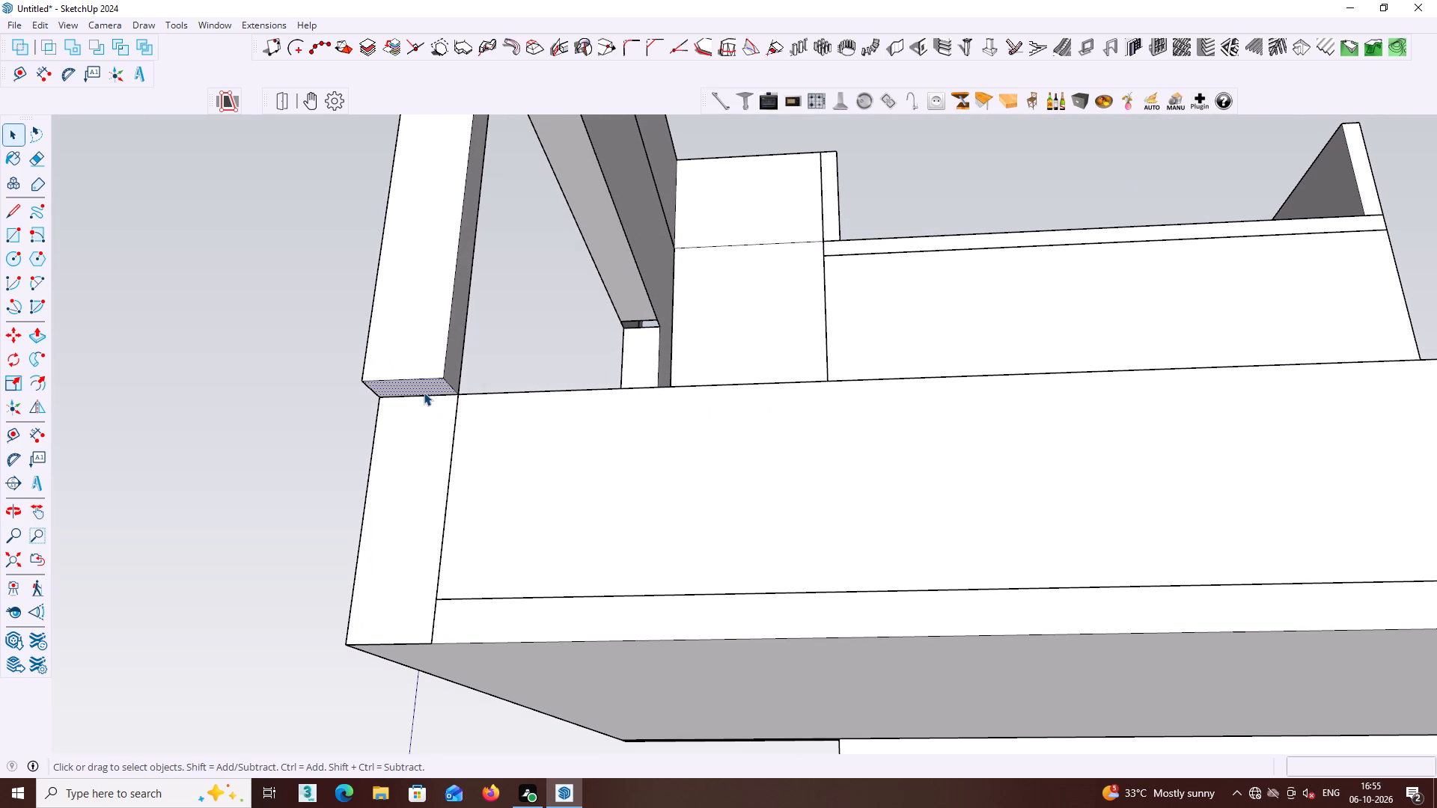
pyautogui.press('p')
pyautogui.click(424, 392)
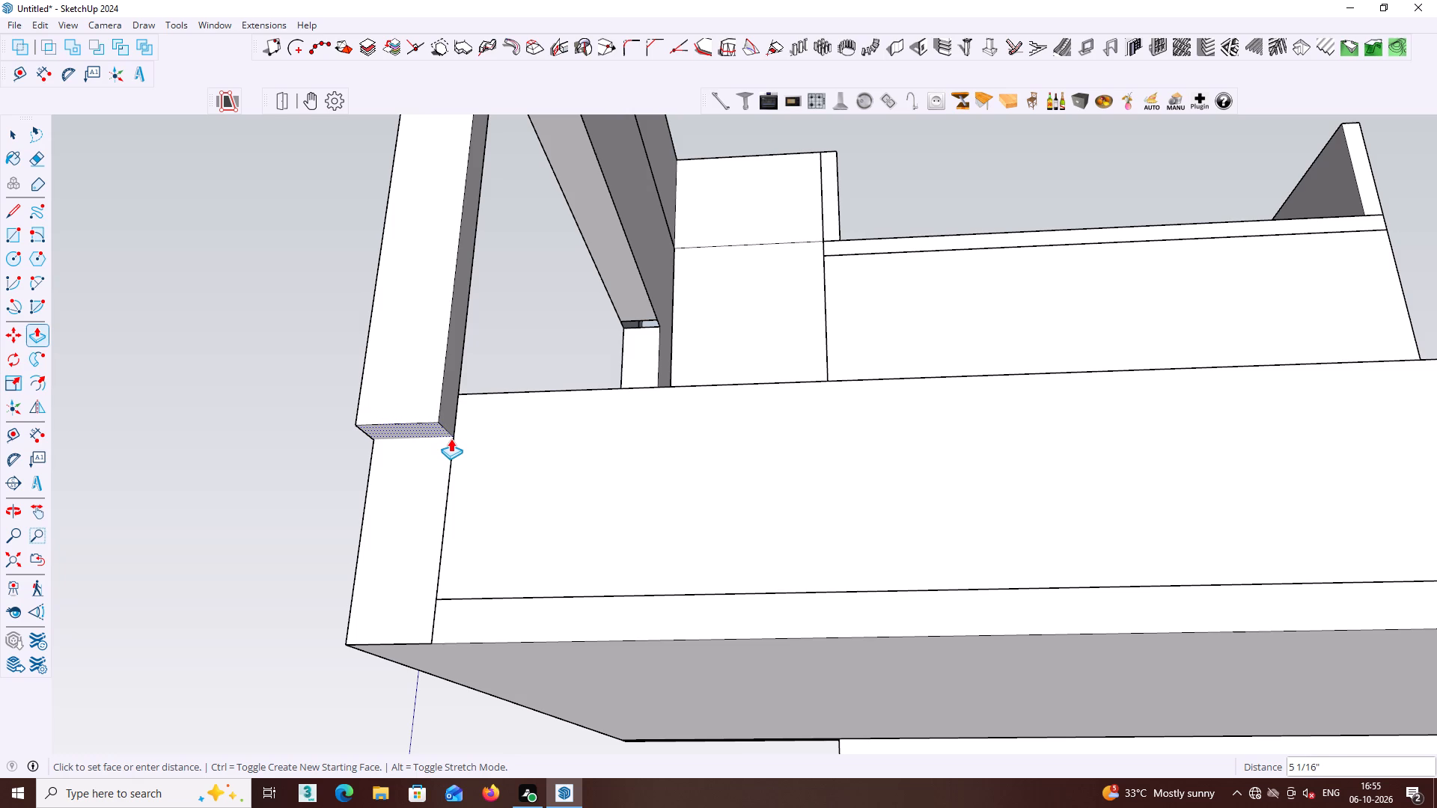
pyautogui.click(450, 442)
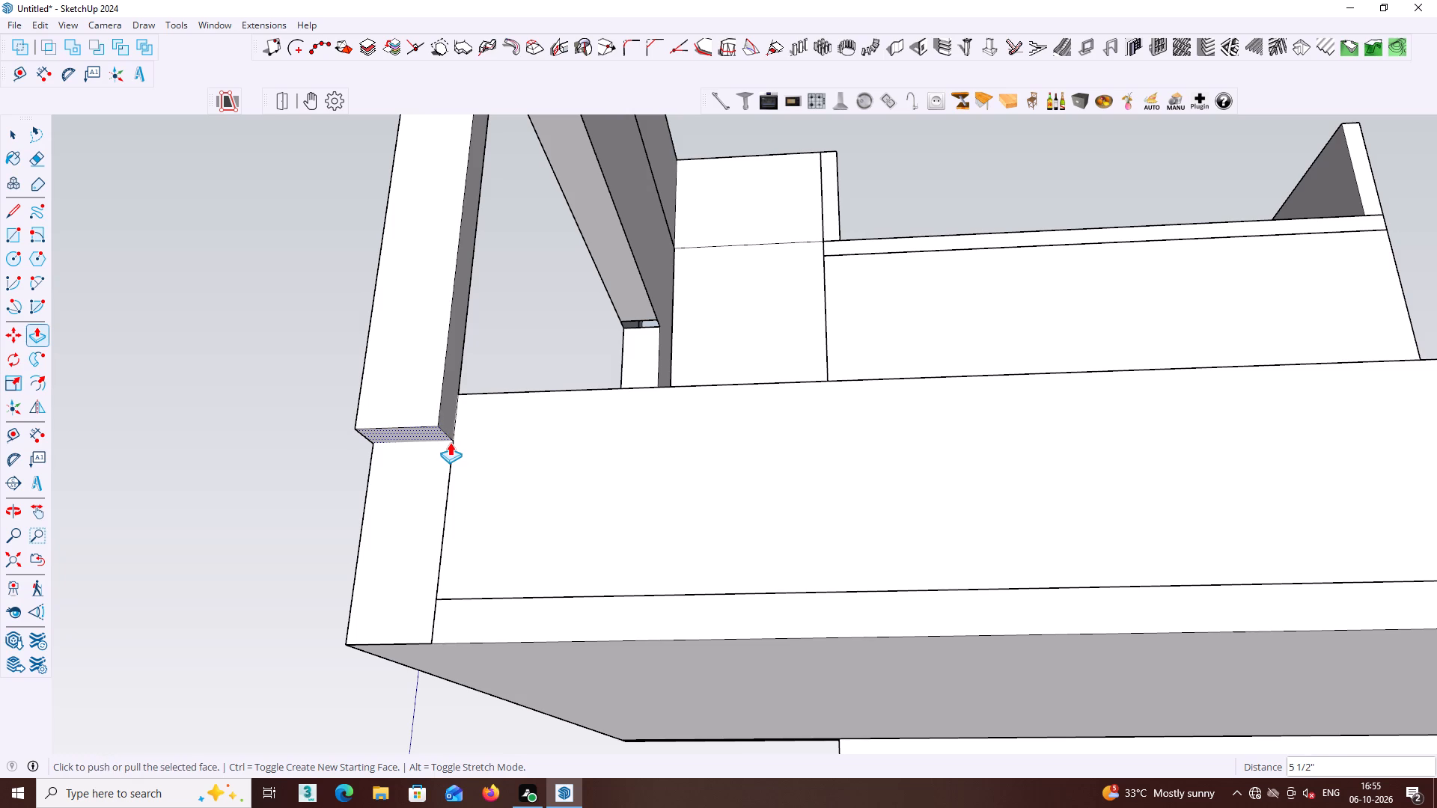
pyautogui.moveTo(450, 442); pyautogui.dragTo(604, 526, button='middle')
pyautogui.scroll(-8, 552, 500)
pyautogui.press('space')
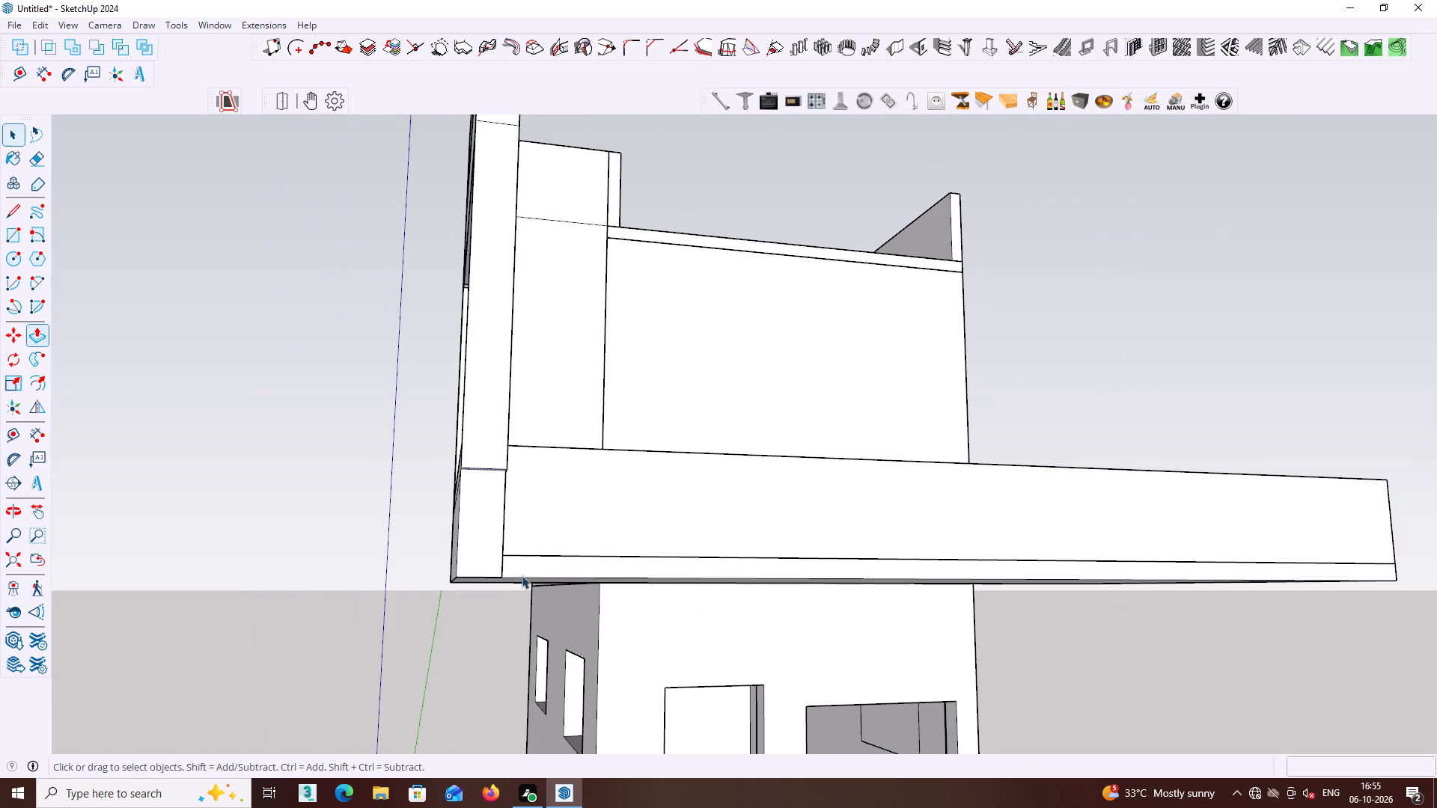
pyautogui.click(369, 574)
# Draw a 9" by 10' 1" rectangle over the sill of the frame's opening, from the post to the opposite jamb.
pyautogui.moveTo(397, 562); pyautogui.dragTo(478, 669, button='middle')
pyautogui.moveTo(528, 607); pyautogui.dragTo(724, 720, button='middle')
pyautogui.scroll(-1, 528, 607)
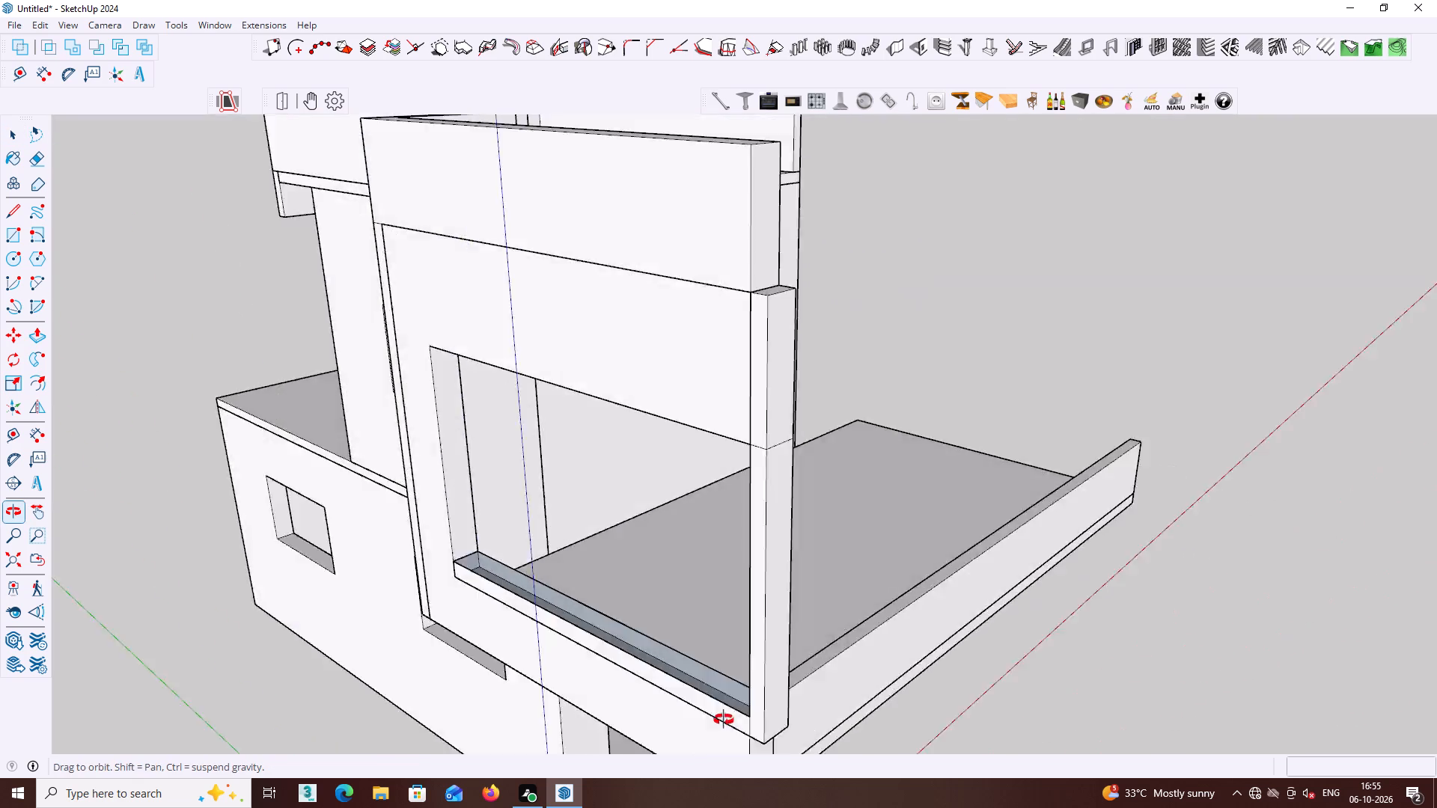
pyautogui.moveTo(724, 720); pyautogui.dragTo(955, 637, button='middle')
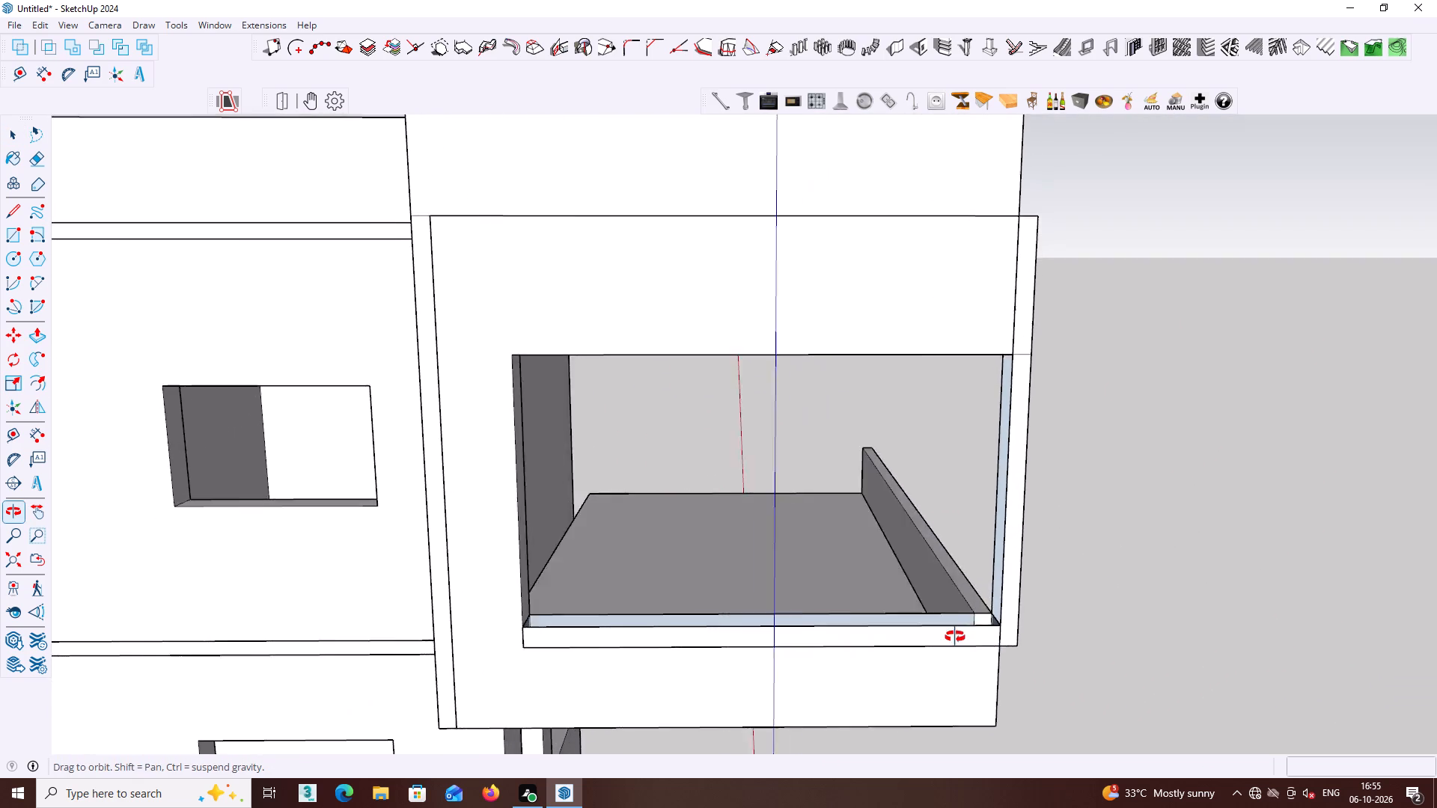
pyautogui.moveTo(955, 637); pyautogui.dragTo(67, 607, button='middle')
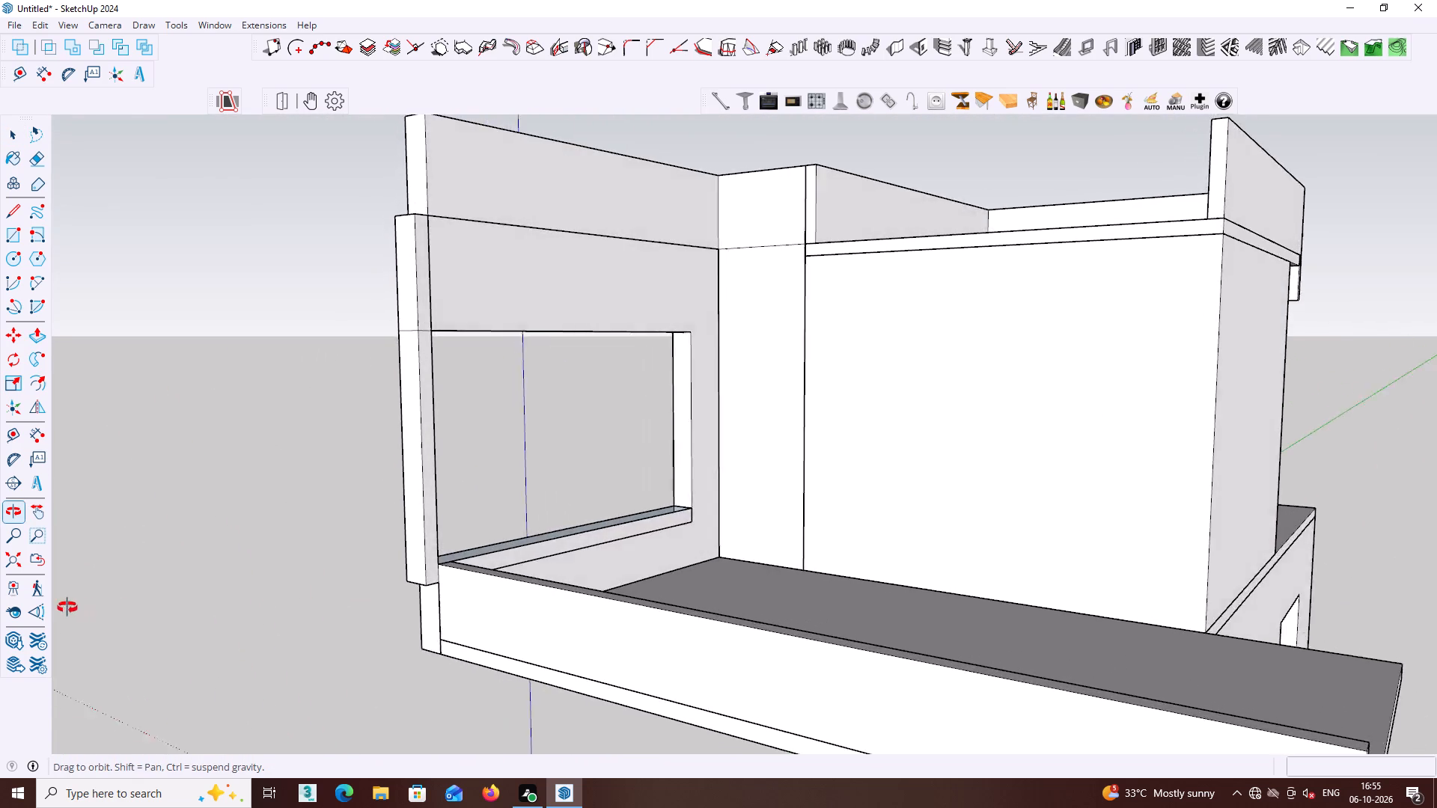
pyautogui.moveTo(67, 607); pyautogui.dragTo(4, 565, button='middle')
pyautogui.moveTo(519, 471); pyautogui.dragTo(280, 450, button='middle')
pyautogui.scroll(4, 400, 385)
pyautogui.moveTo(495, 335); pyautogui.dragTo(488, 331, button='middle')
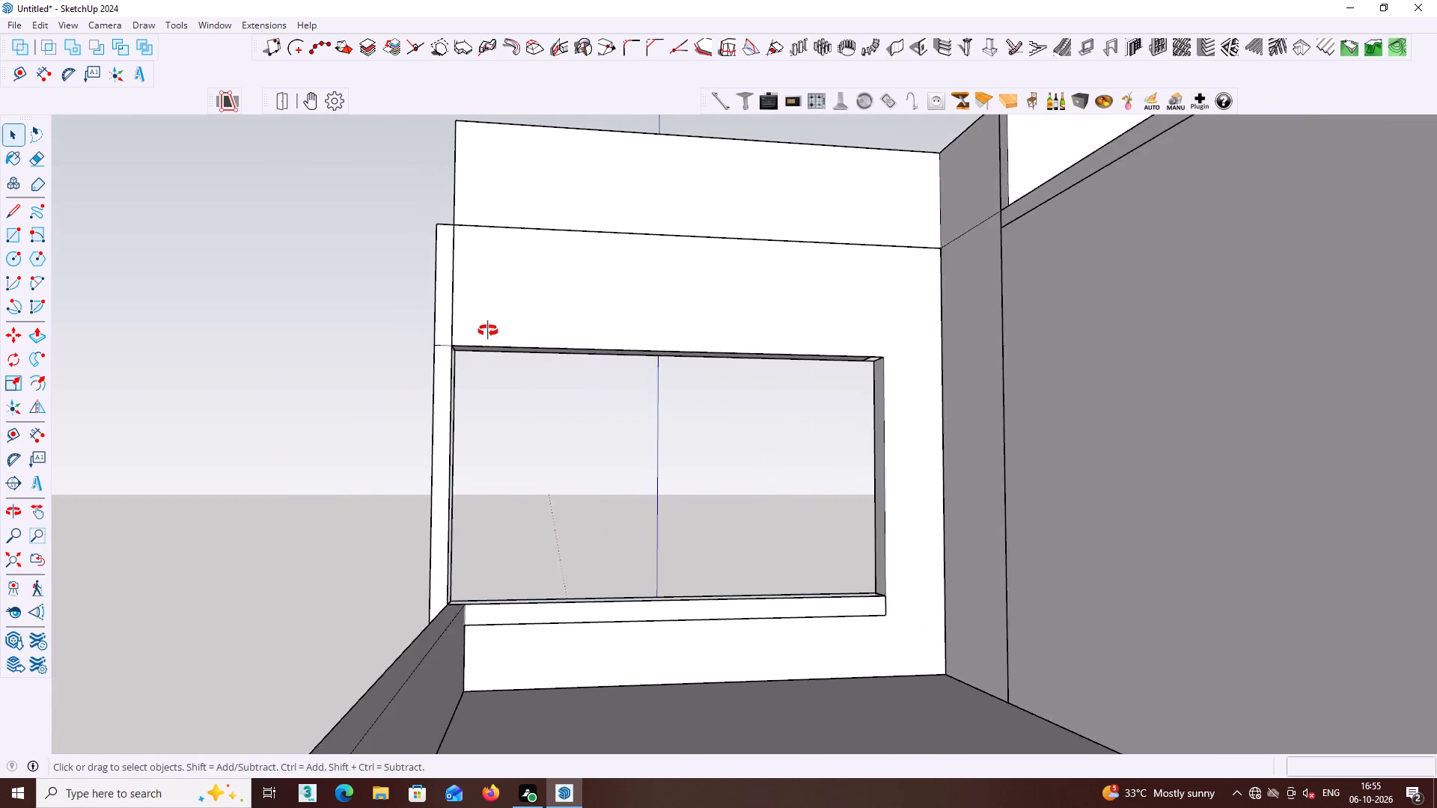
pyautogui.moveTo(488, 331); pyautogui.dragTo(219, 327, button='middle')
pyautogui.moveTo(271, 340); pyautogui.dragTo(528, 495, button='middle')
pyautogui.scroll(-6, 262, 420)
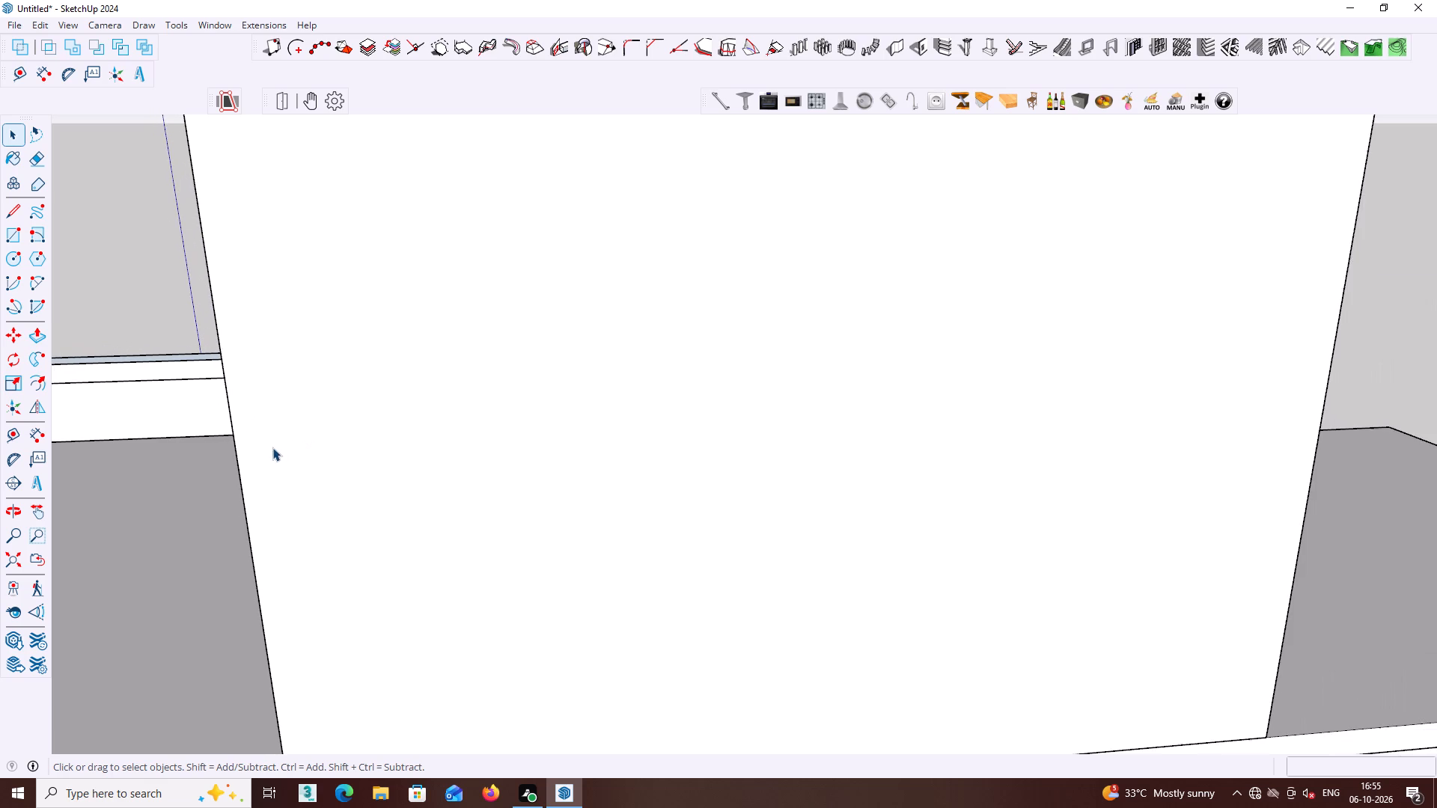
pyautogui.keyDown('shift'); pyautogui.moveTo(242, 456); pyautogui.dragTo(599, 480, button='middle'); pyautogui.keyUp('shift')
pyautogui.moveTo(332, 421); pyautogui.dragTo(597, 483, button='middle')
pyautogui.scroll(-1, 614, 451)
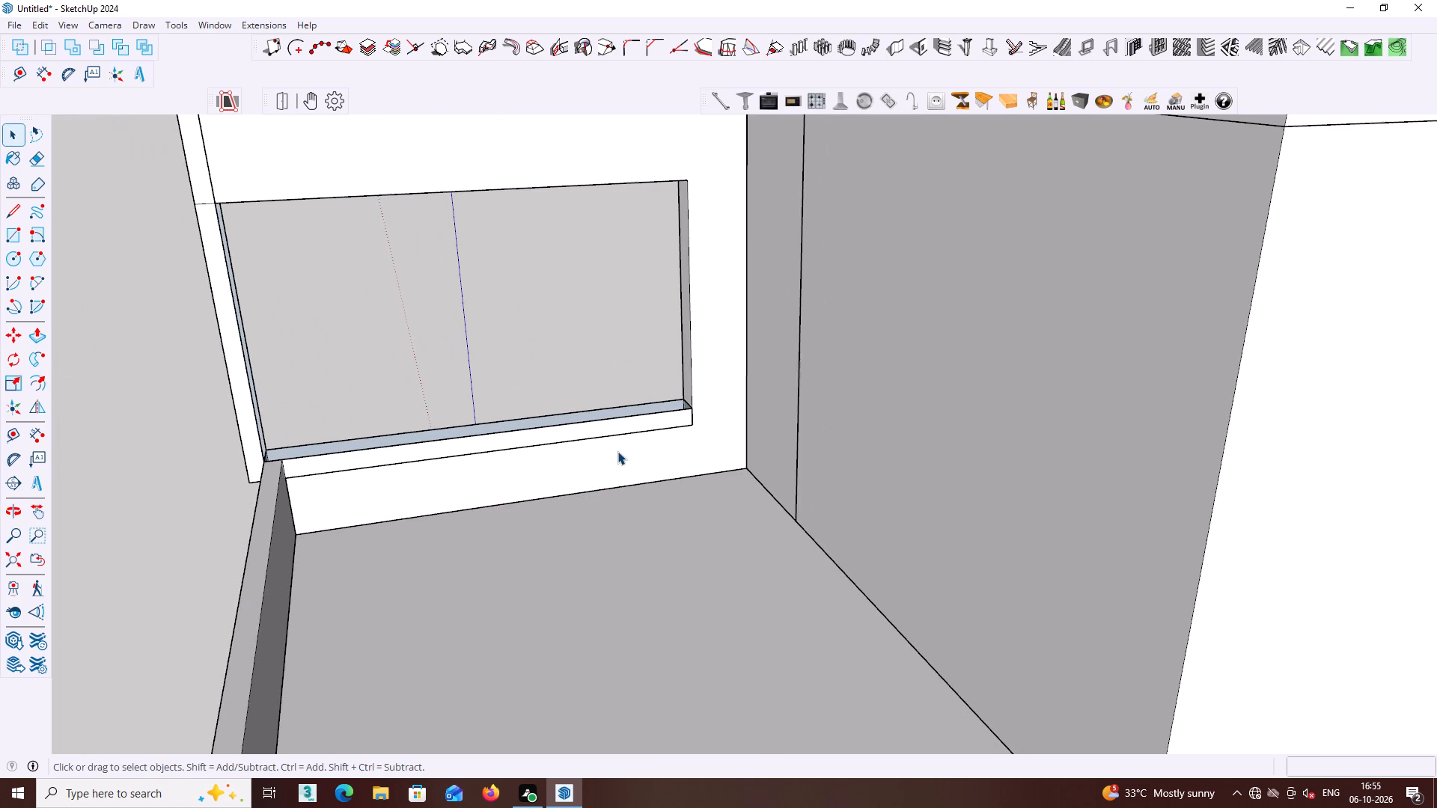
pyautogui.press('r')
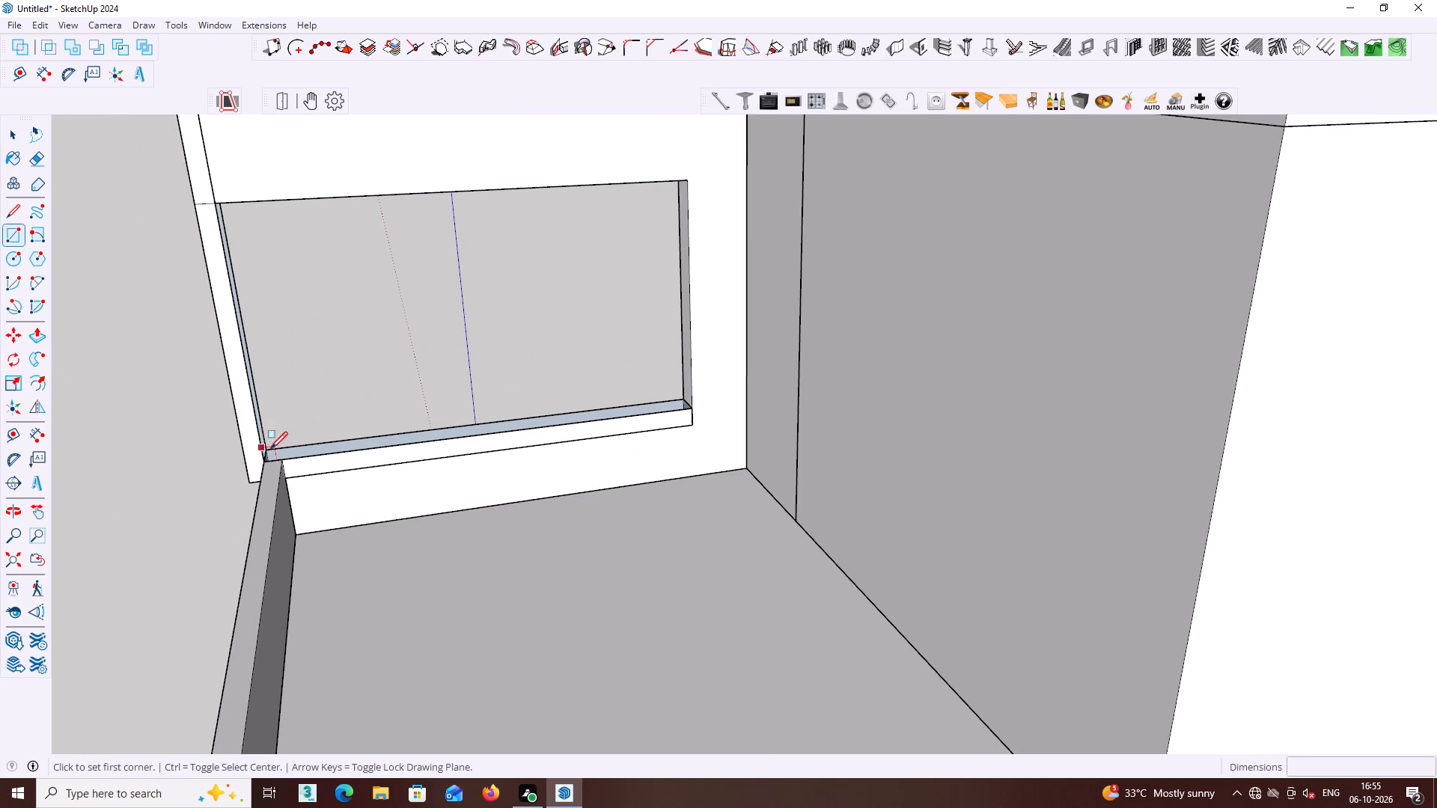
pyautogui.click(268, 448)
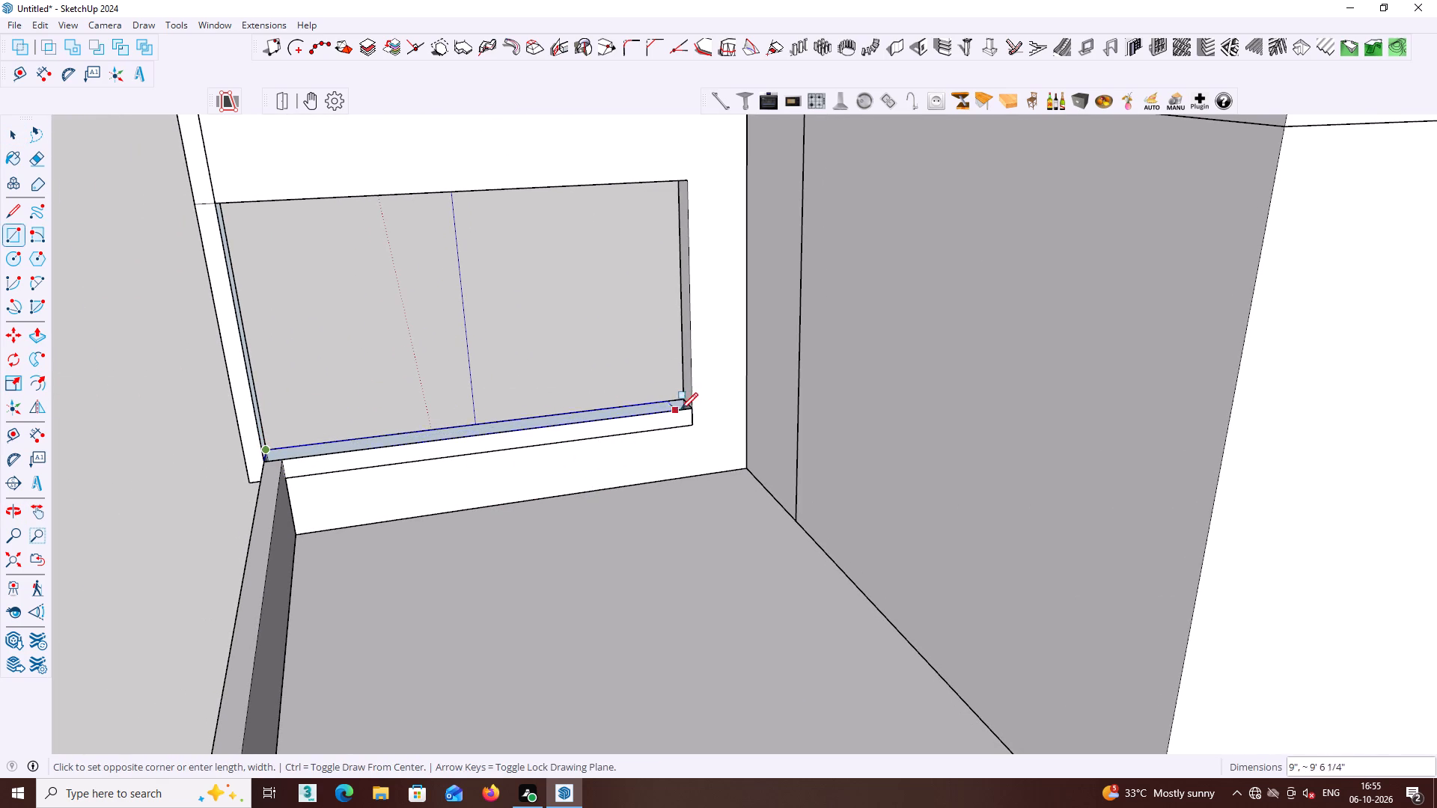
pyautogui.click(693, 405)
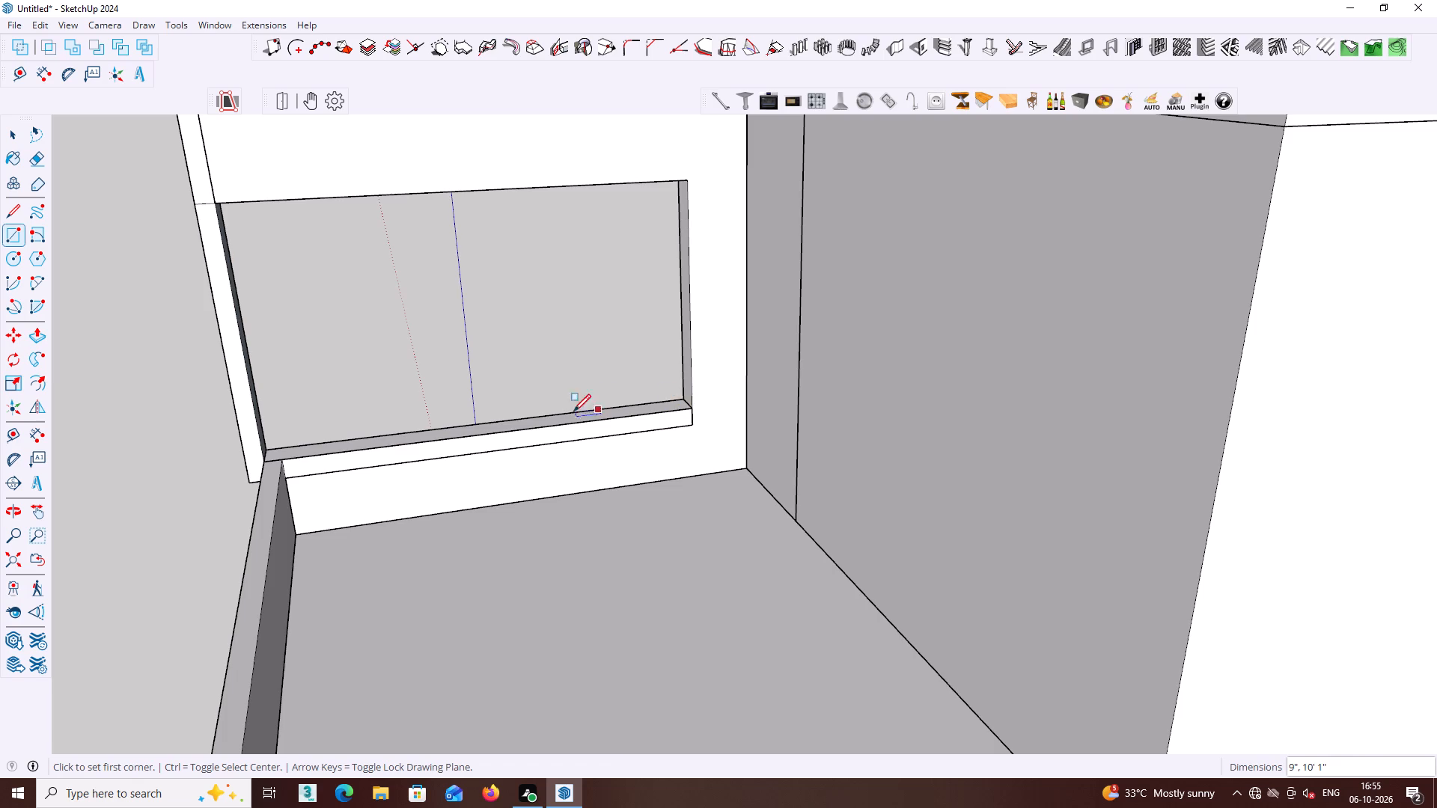
# Reverse the post's inner jamb face, the one facing into the frame's opening.
pyautogui.scroll(-2, 549, 413)
pyautogui.moveTo(537, 446); pyautogui.dragTo(427, 573, button='middle')
pyautogui.scroll(-1, 587, 603)
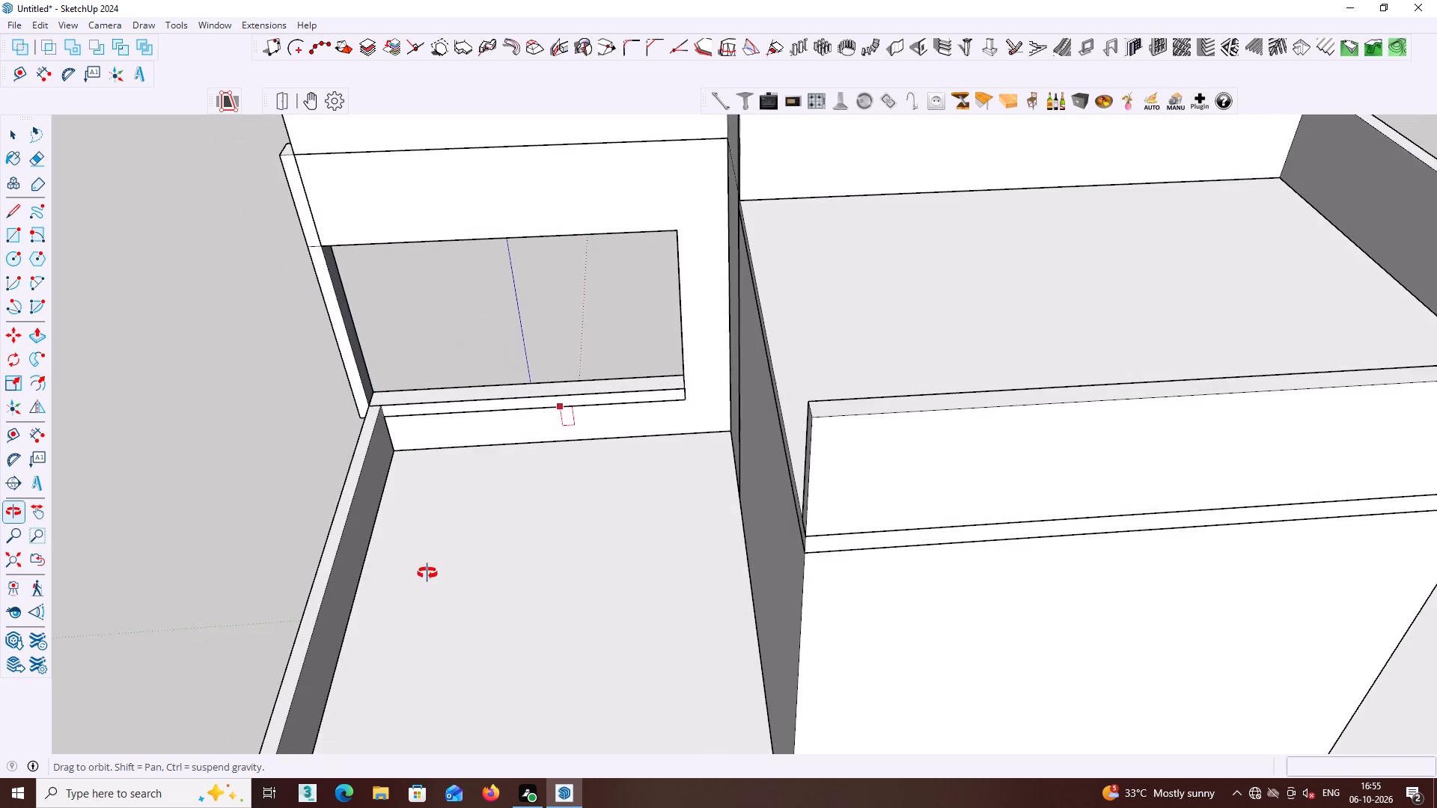
pyautogui.moveTo(427, 573); pyautogui.dragTo(413, 537, button='middle')
pyautogui.scroll(-1, 445, 515)
pyautogui.keyDown('shift'); pyautogui.moveTo(555, 498); pyautogui.dragTo(790, 609, button='middle'); pyautogui.keyUp('shift')
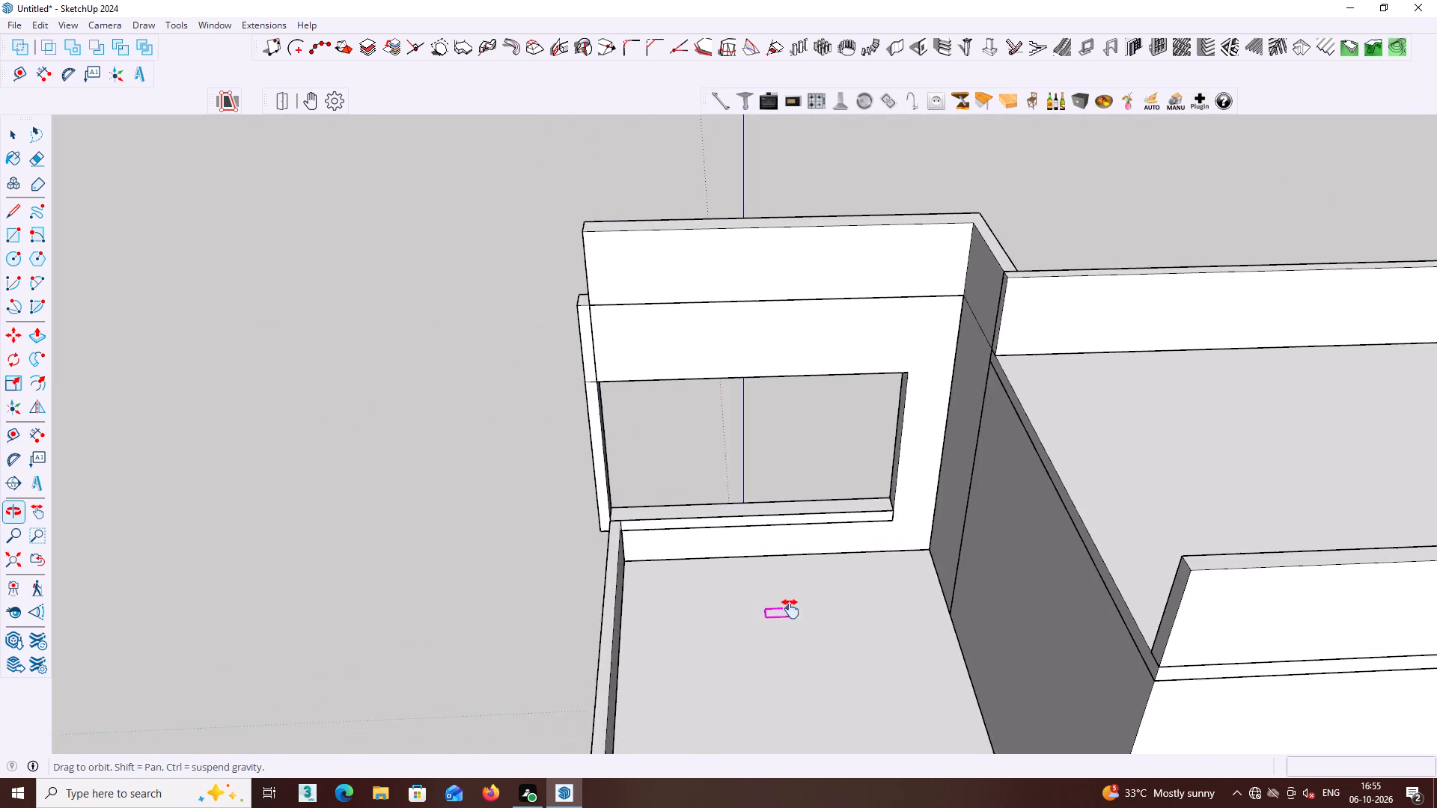
pyautogui.keyDown('shift'); pyautogui.moveTo(790, 609); pyautogui.dragTo(772, 587, button='middle'); pyautogui.keyUp('shift')
pyautogui.moveTo(704, 500); pyautogui.dragTo(509, 430, button='middle')
pyautogui.scroll(10, 636, 389)
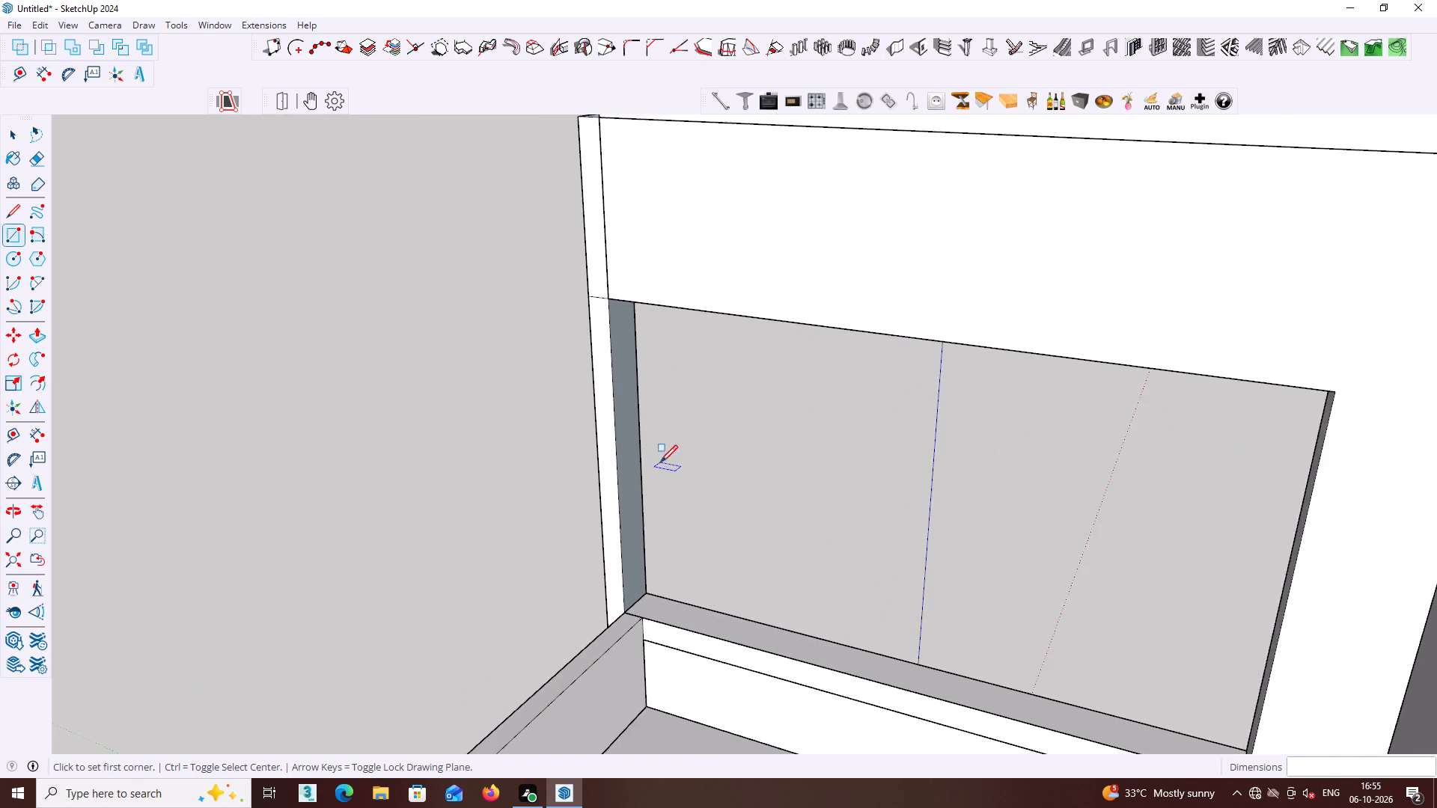
pyautogui.scroll(1, 660, 462)
pyautogui.moveTo(665, 453); pyautogui.dragTo(691, 454, button='middle')
pyautogui.press('space')
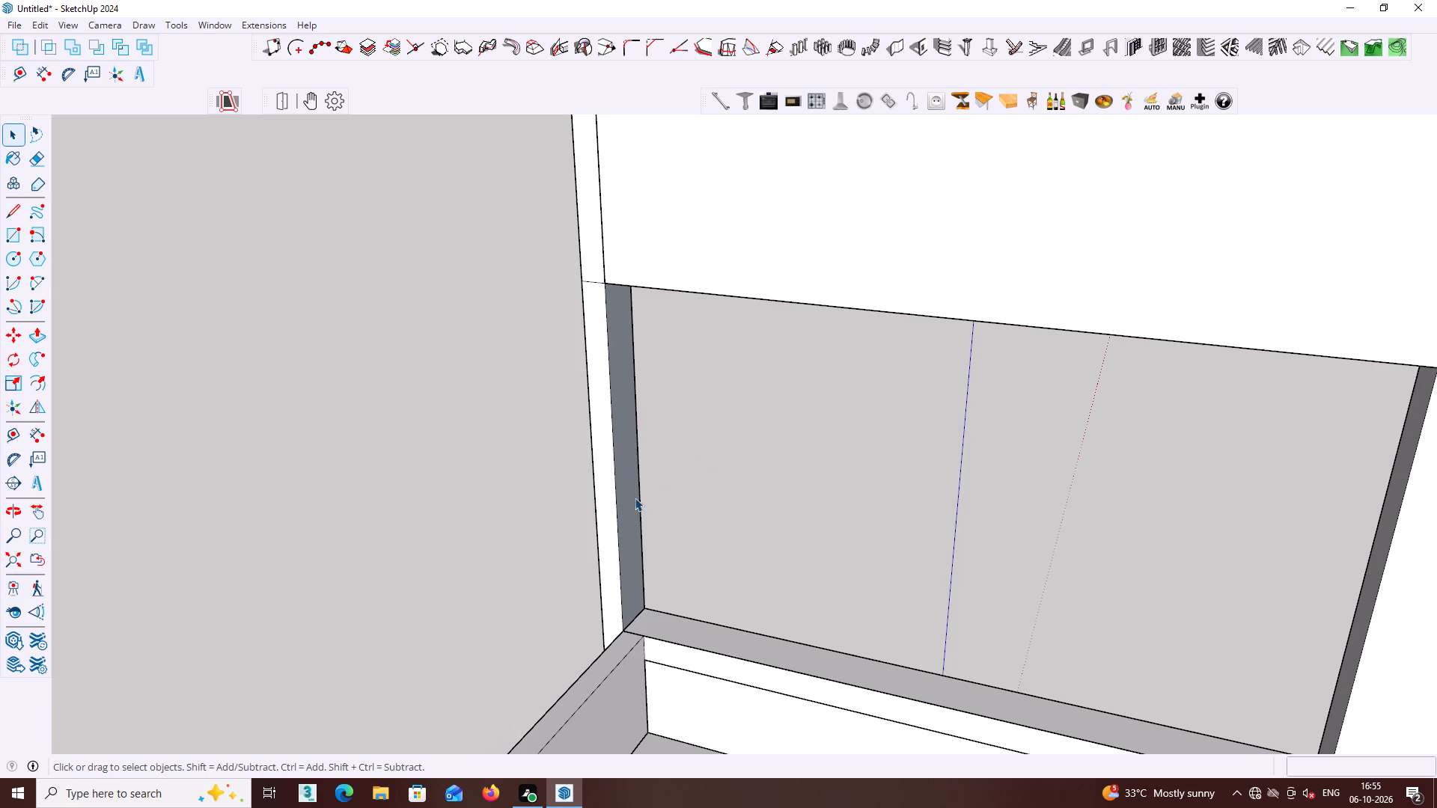
pyautogui.click(620, 499)
pyautogui.rightClick(624, 499)
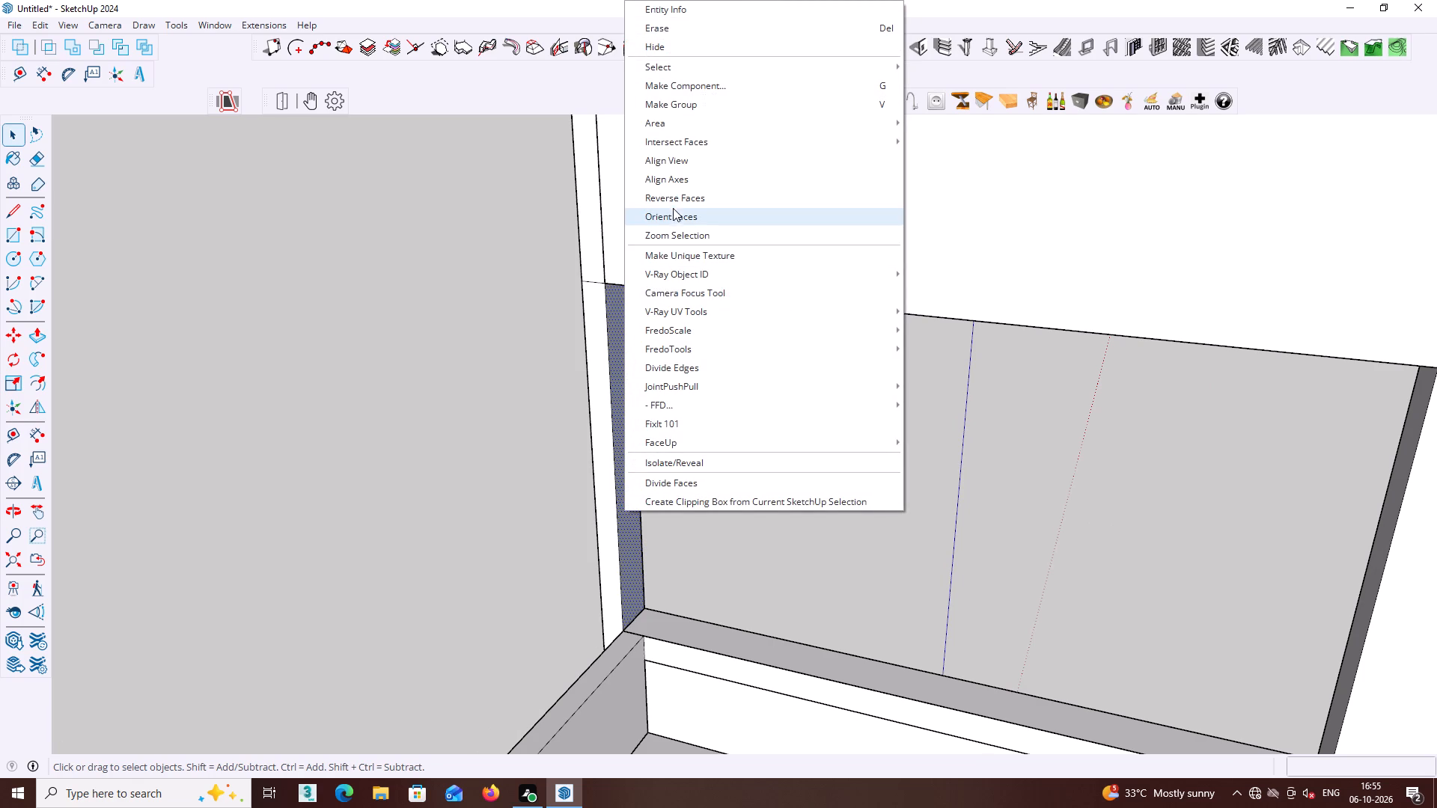
pyautogui.click(670, 200)
pyautogui.click(684, 367)
# Erase the horizontal edge dividing the post's outer end face from the upper arm's end face.
pyautogui.moveTo(687, 385); pyautogui.dragTo(691, 405, button='middle')
pyautogui.scroll(-7, 689, 397)
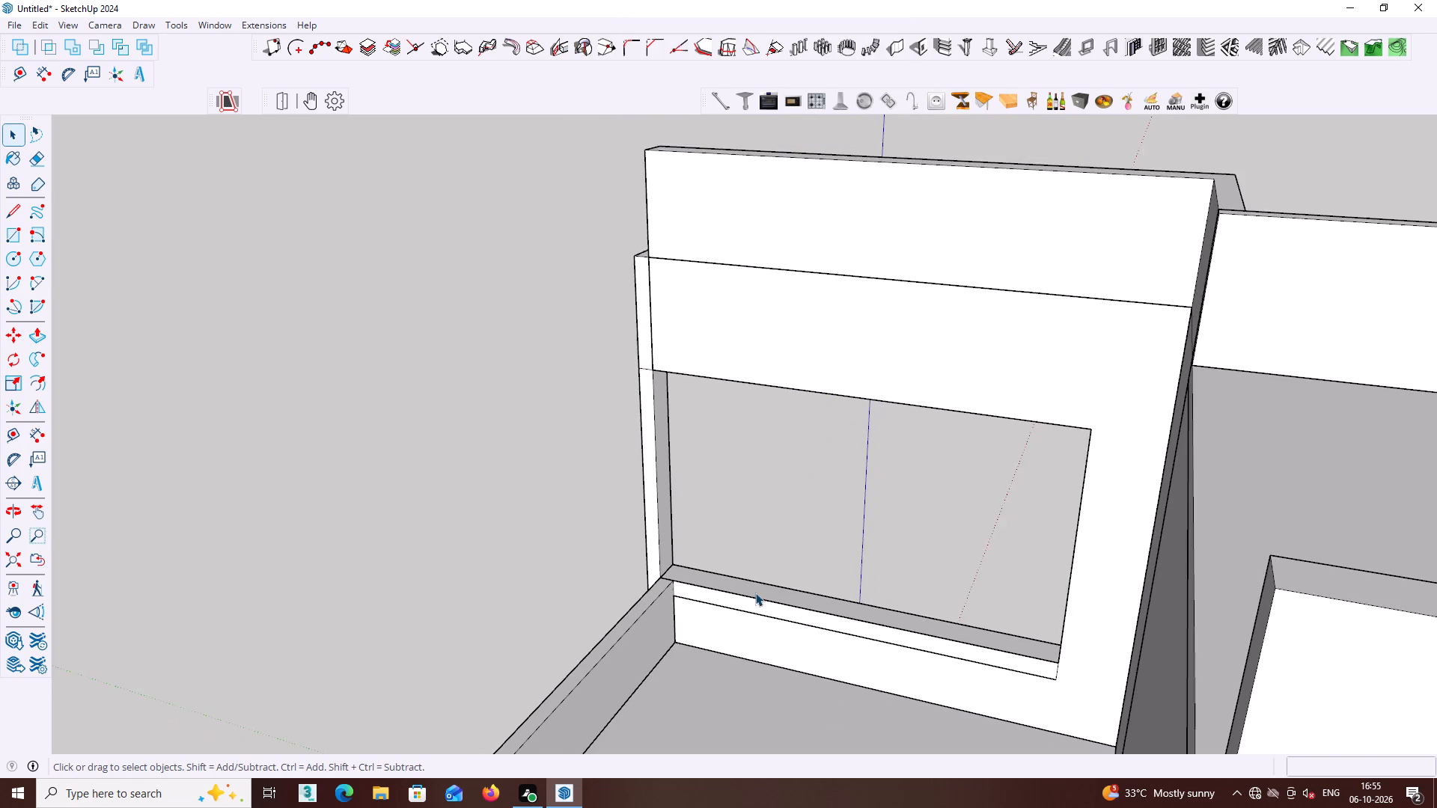
pyautogui.moveTo(751, 593); pyautogui.dragTo(1431, 682, button='middle')
pyautogui.moveTo(772, 587); pyautogui.dragTo(1064, 437, button='middle')
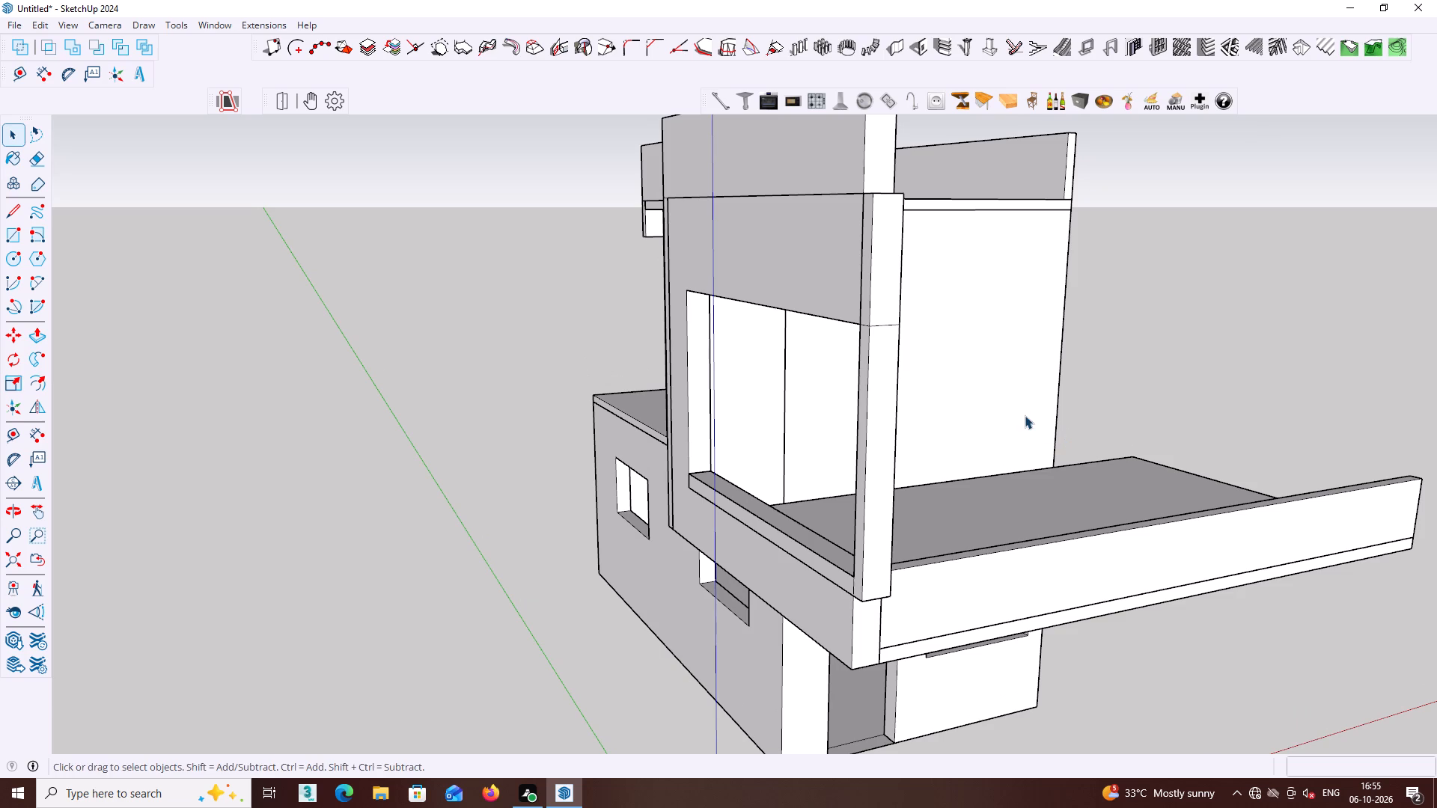
pyautogui.scroll(-2, 958, 430)
pyautogui.moveTo(937, 456); pyautogui.dragTo(791, 449, button='middle')
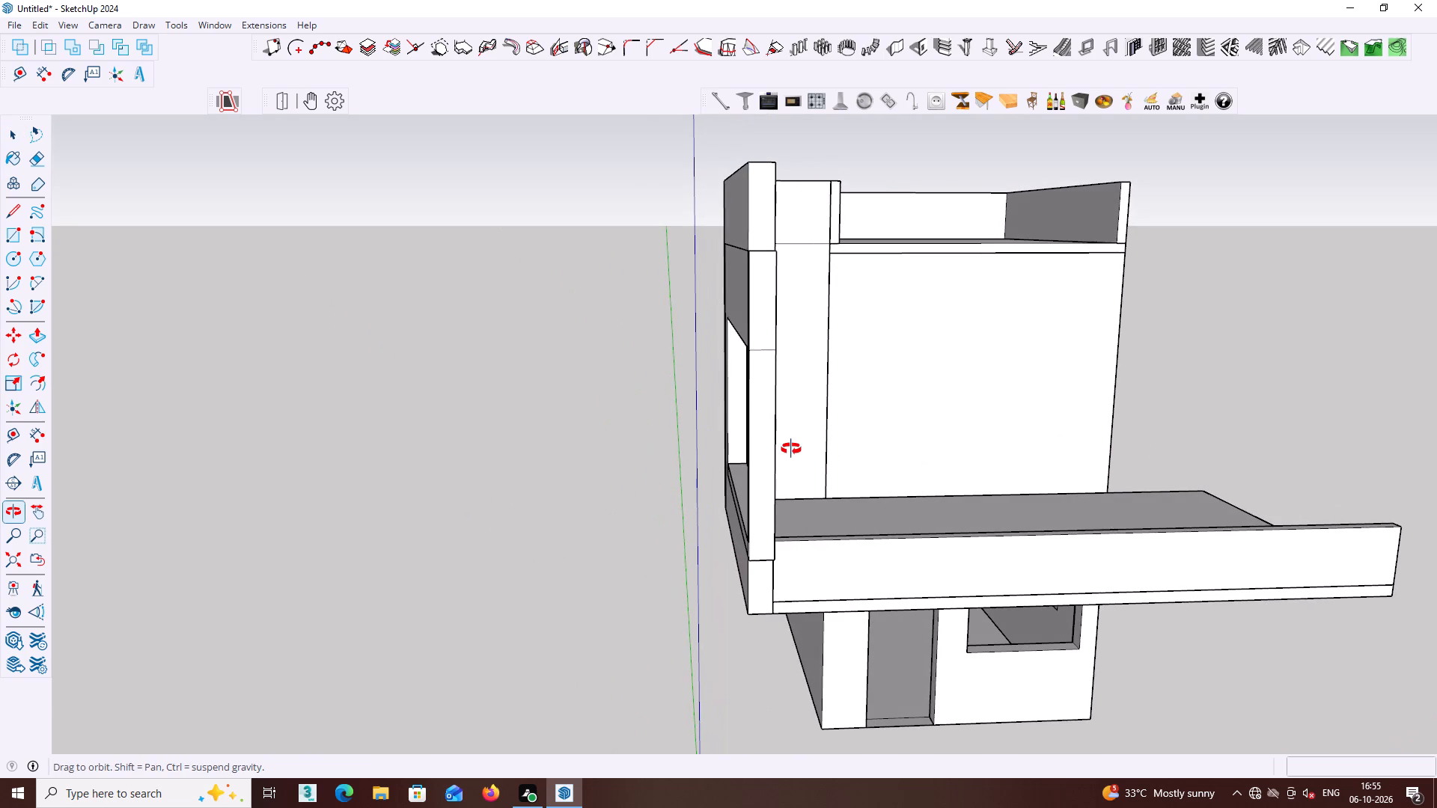
pyautogui.moveTo(791, 449); pyautogui.dragTo(840, 443, button='middle')
pyautogui.scroll(3, 802, 391)
pyautogui.click(817, 324)
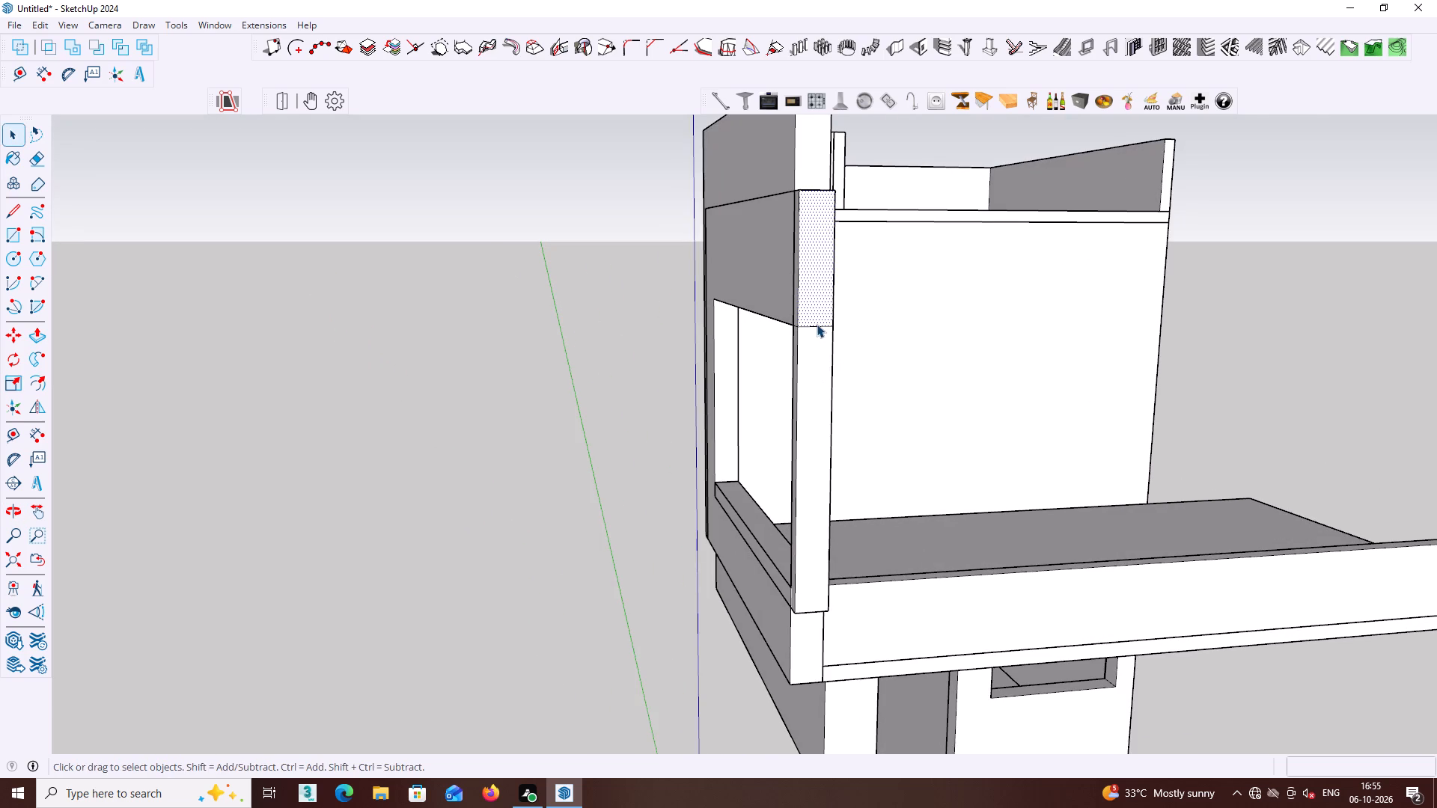
pyautogui.click(818, 325)
pyautogui.press('Delete')
# Erase the short horizontal edge crossing the post's front face, level with the top of the frame's opening.
pyautogui.scroll(-3, 825, 331)
pyautogui.moveTo(843, 379); pyautogui.dragTo(1086, 386, button='middle')
pyautogui.scroll(3, 963, 316)
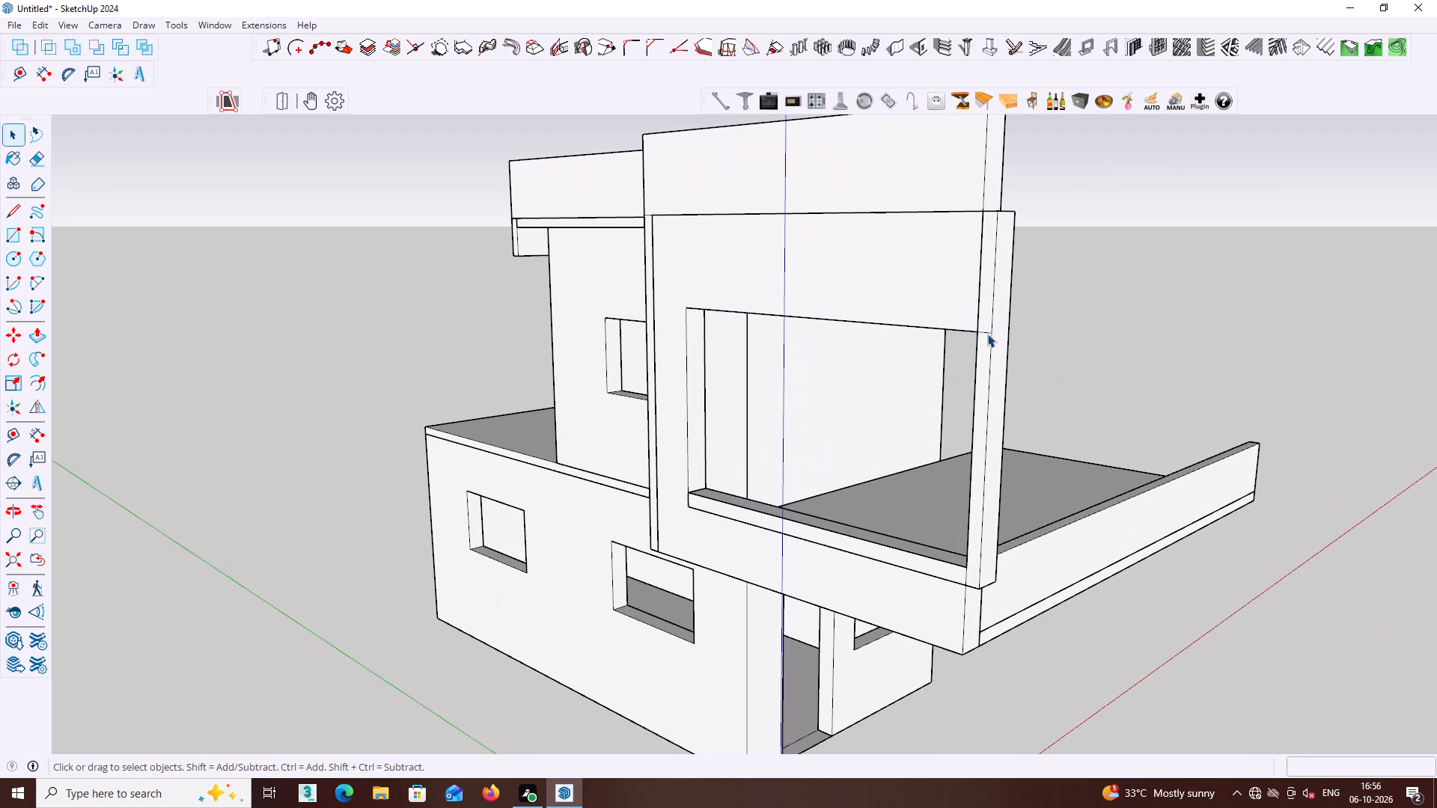
pyautogui.click(987, 334)
pyautogui.press('Delete')
# Examine the corner where the post, the frame and the parapet above it meet, from above, below and both sides.
pyautogui.scroll(-1, 995, 346)
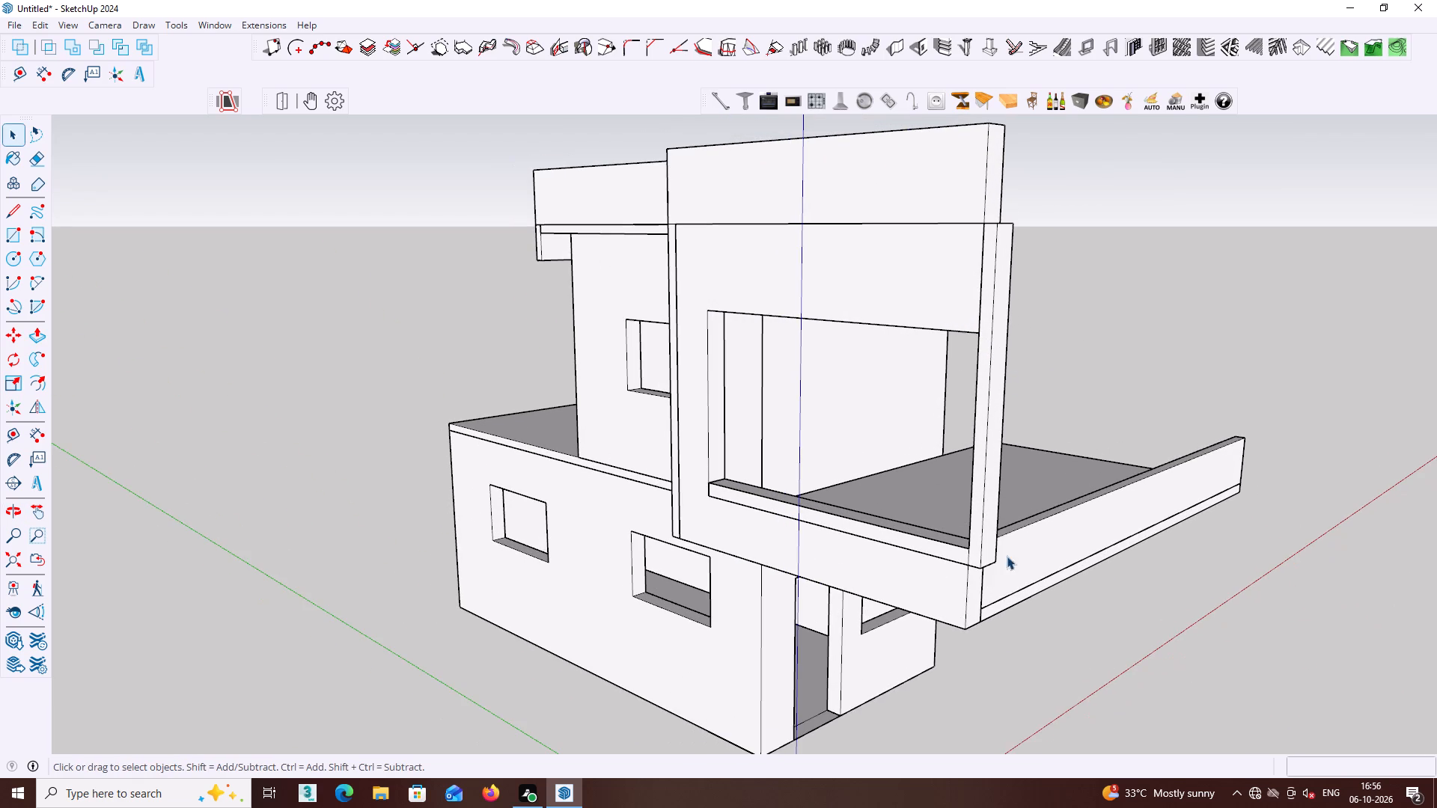
pyautogui.moveTo(989, 578); pyautogui.dragTo(739, 556, button='middle')
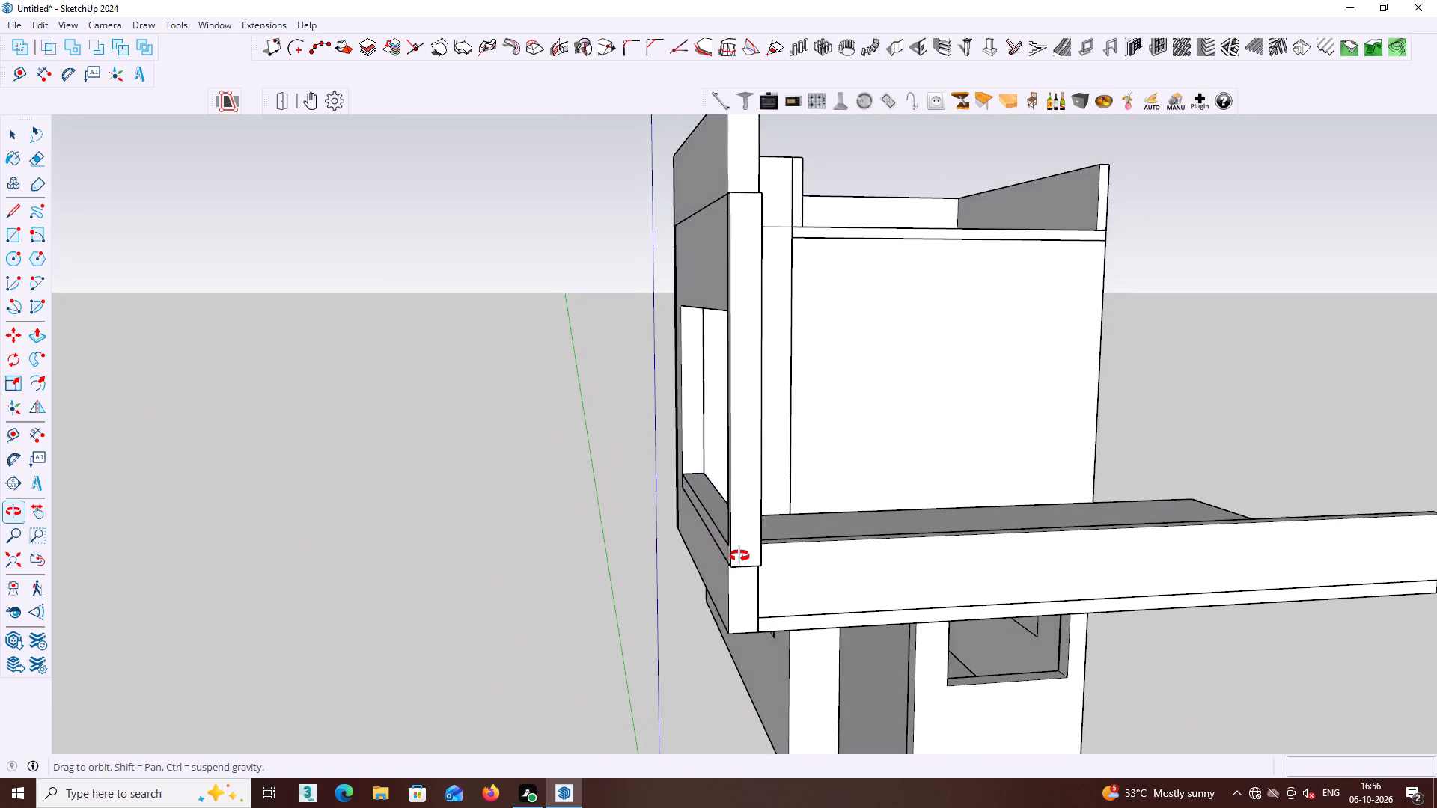
pyautogui.moveTo(739, 556); pyautogui.dragTo(762, 622, button='middle')
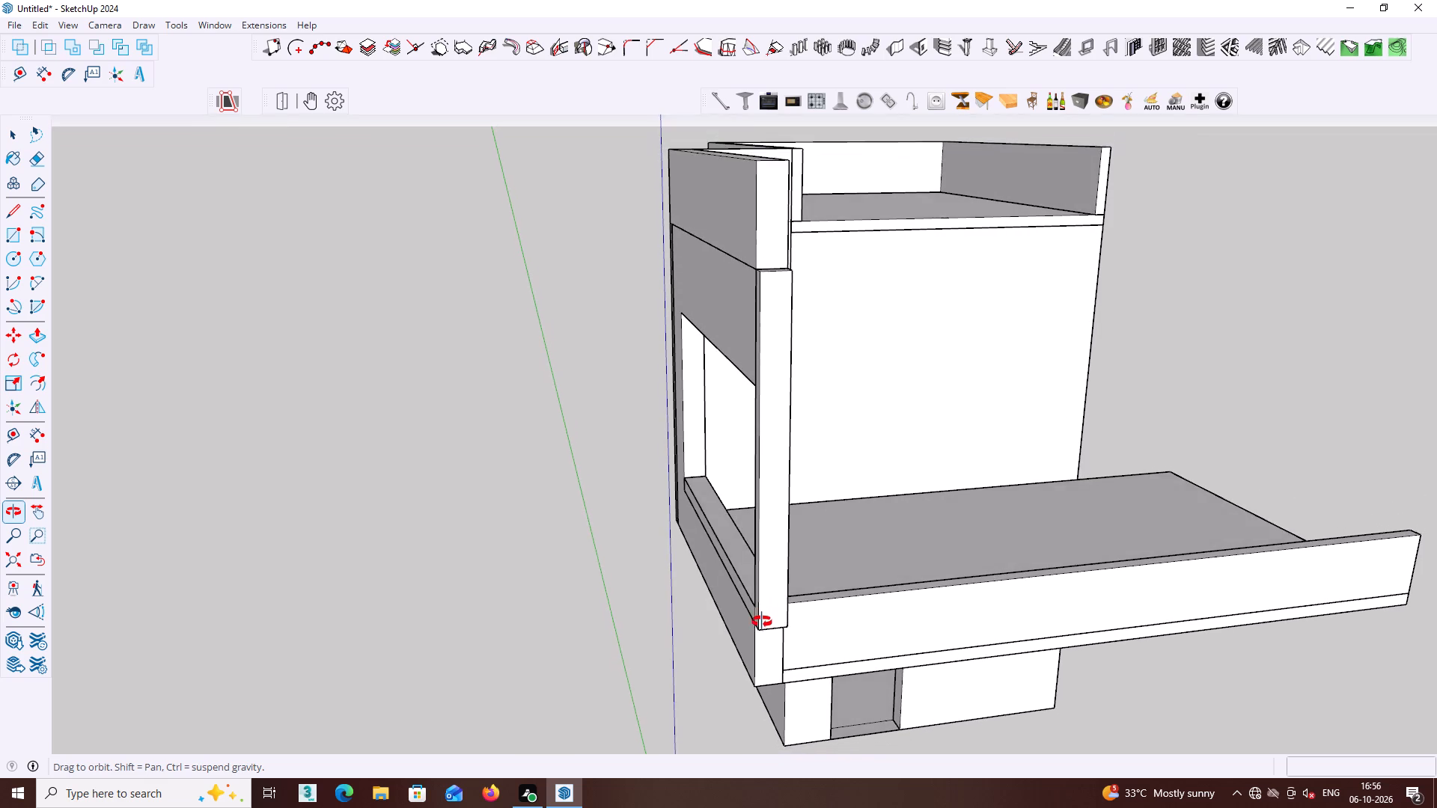
pyautogui.moveTo(762, 622); pyautogui.dragTo(762, 625, button='middle')
pyautogui.scroll(2, 784, 299)
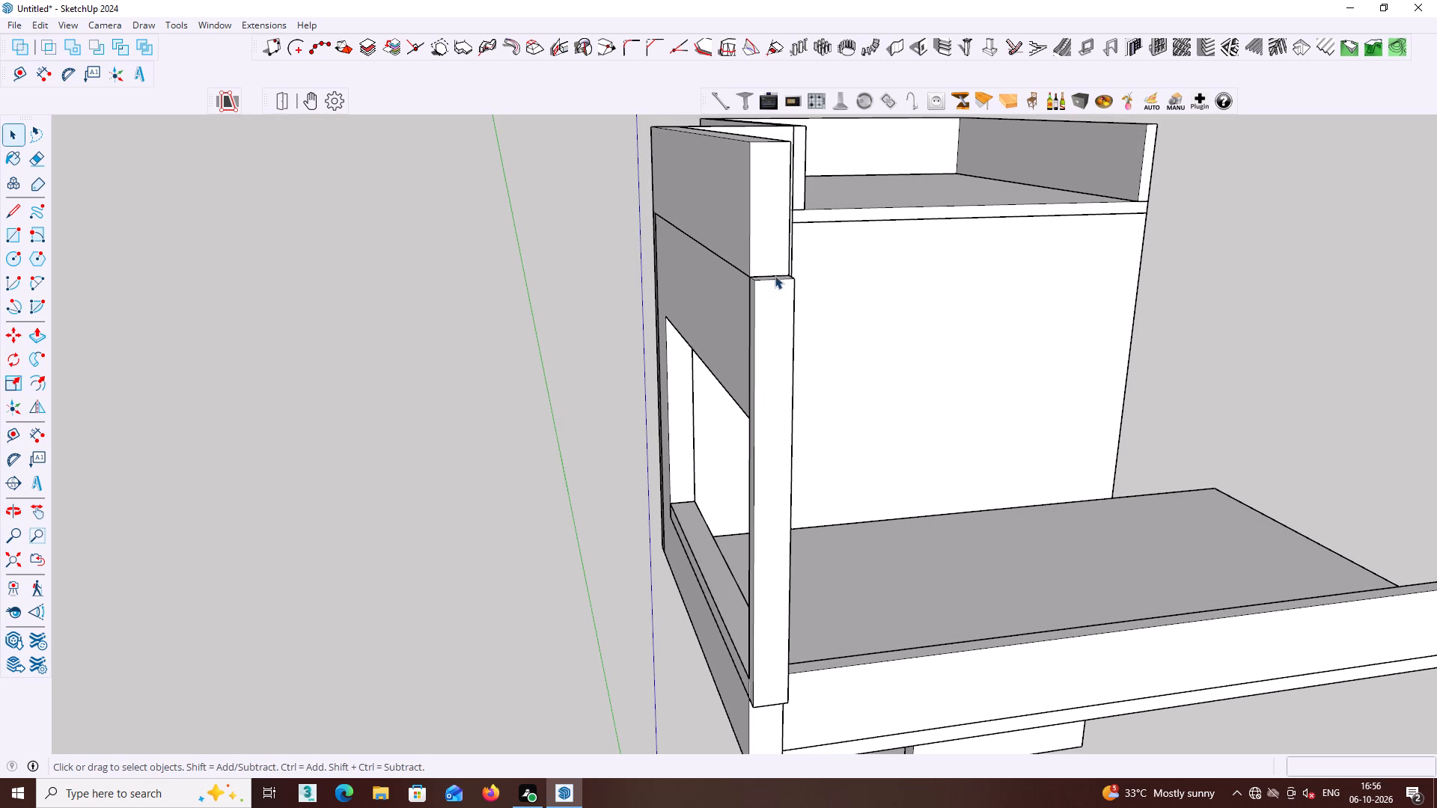
pyautogui.moveTo(775, 275); pyautogui.dragTo(818, 278, button='middle')
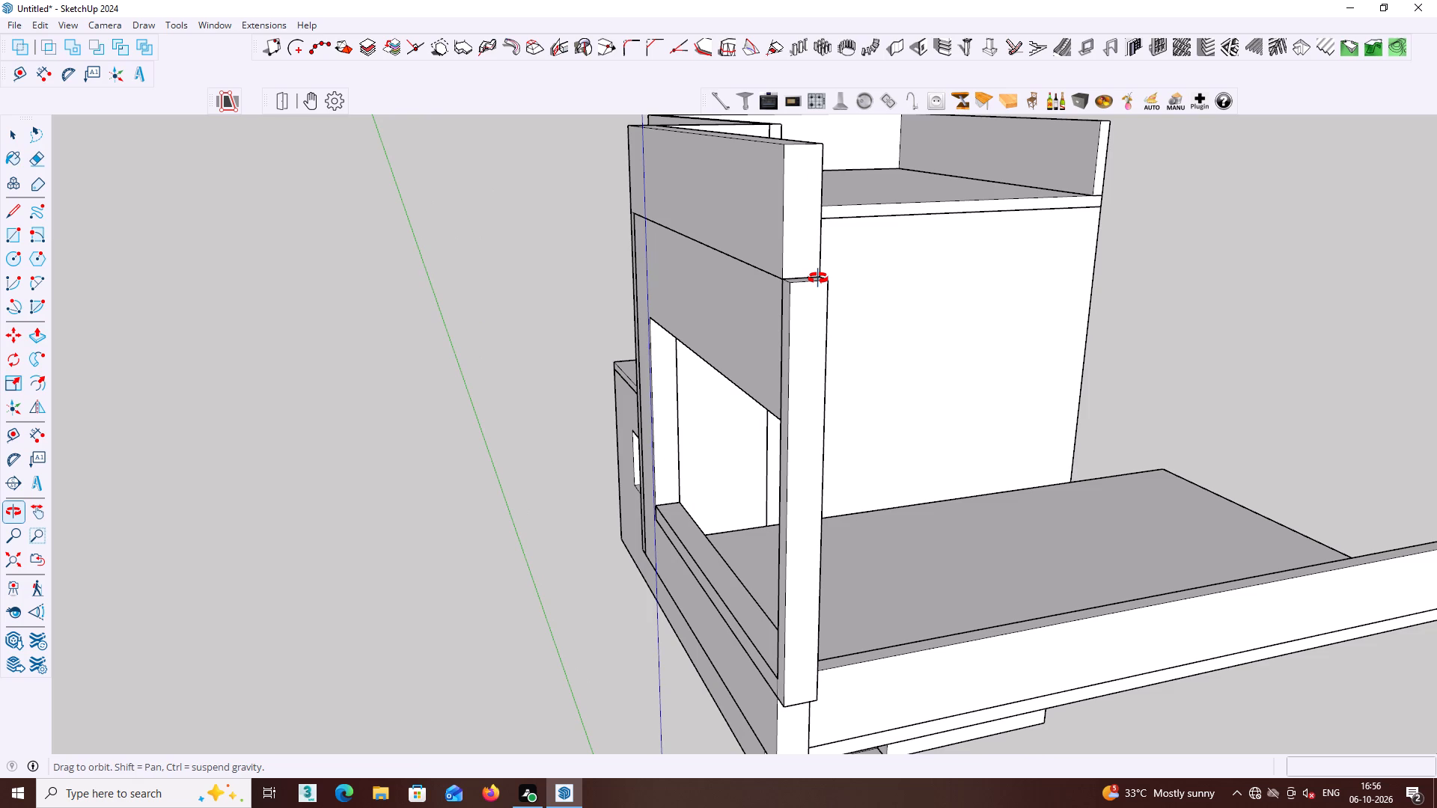
pyautogui.moveTo(818, 278); pyautogui.dragTo(805, 203, button='middle')
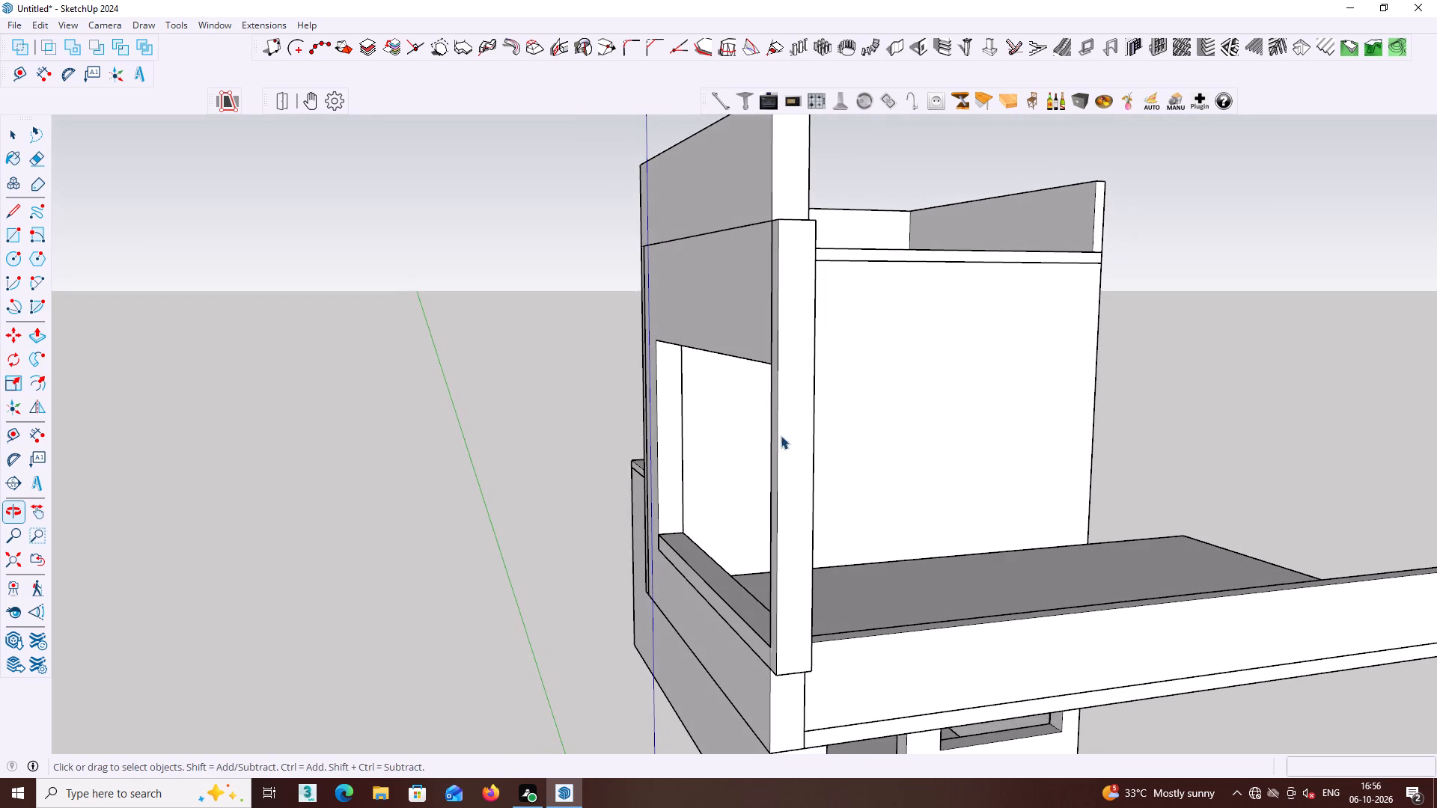
pyautogui.moveTo(788, 537); pyautogui.dragTo(685, 624, button='middle')
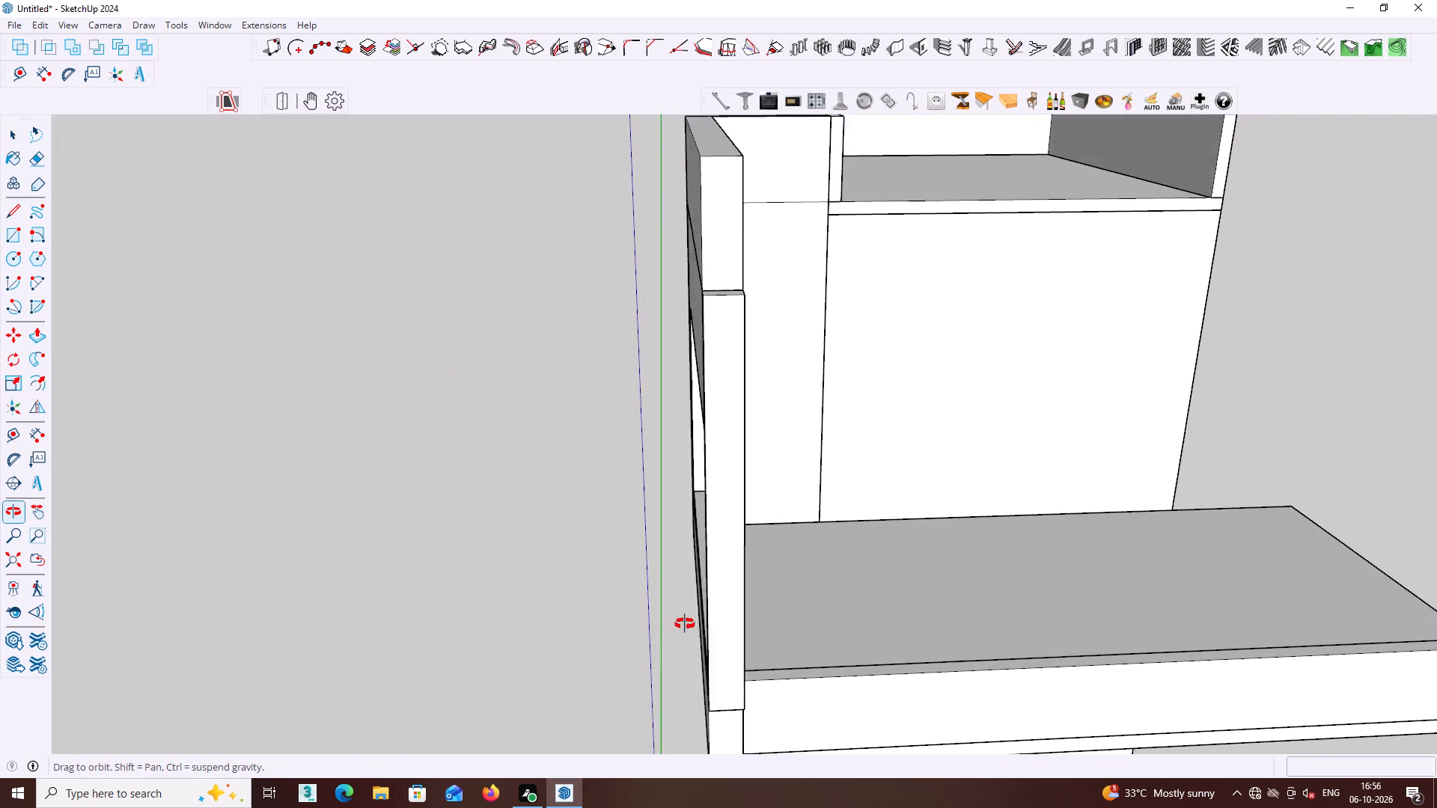
pyautogui.moveTo(685, 624); pyautogui.dragTo(619, 617, button='middle')
pyautogui.scroll(-6, 722, 545)
pyautogui.moveTo(739, 547); pyautogui.dragTo(790, 569, button='middle')
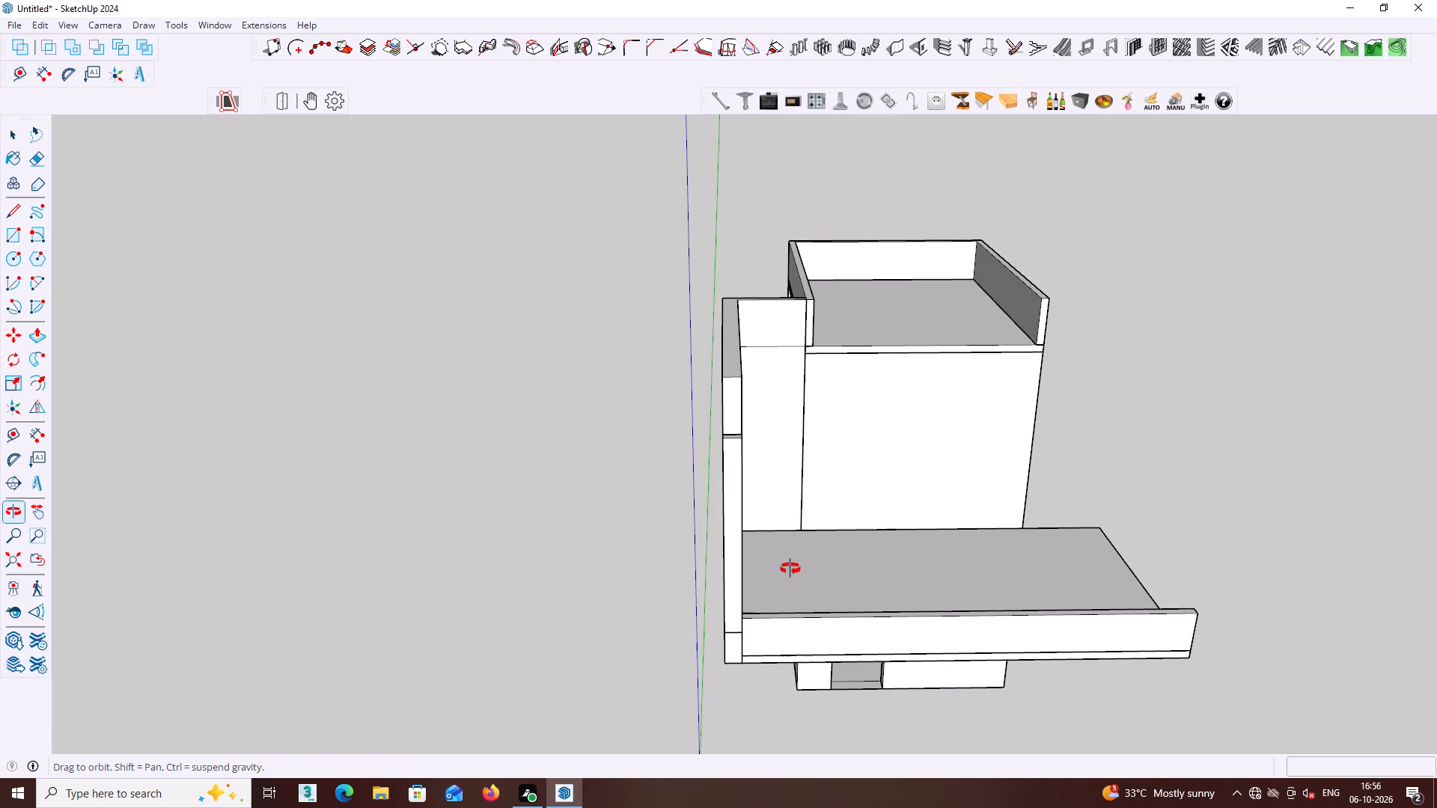
pyautogui.moveTo(790, 569); pyautogui.dragTo(888, 574, button='middle')
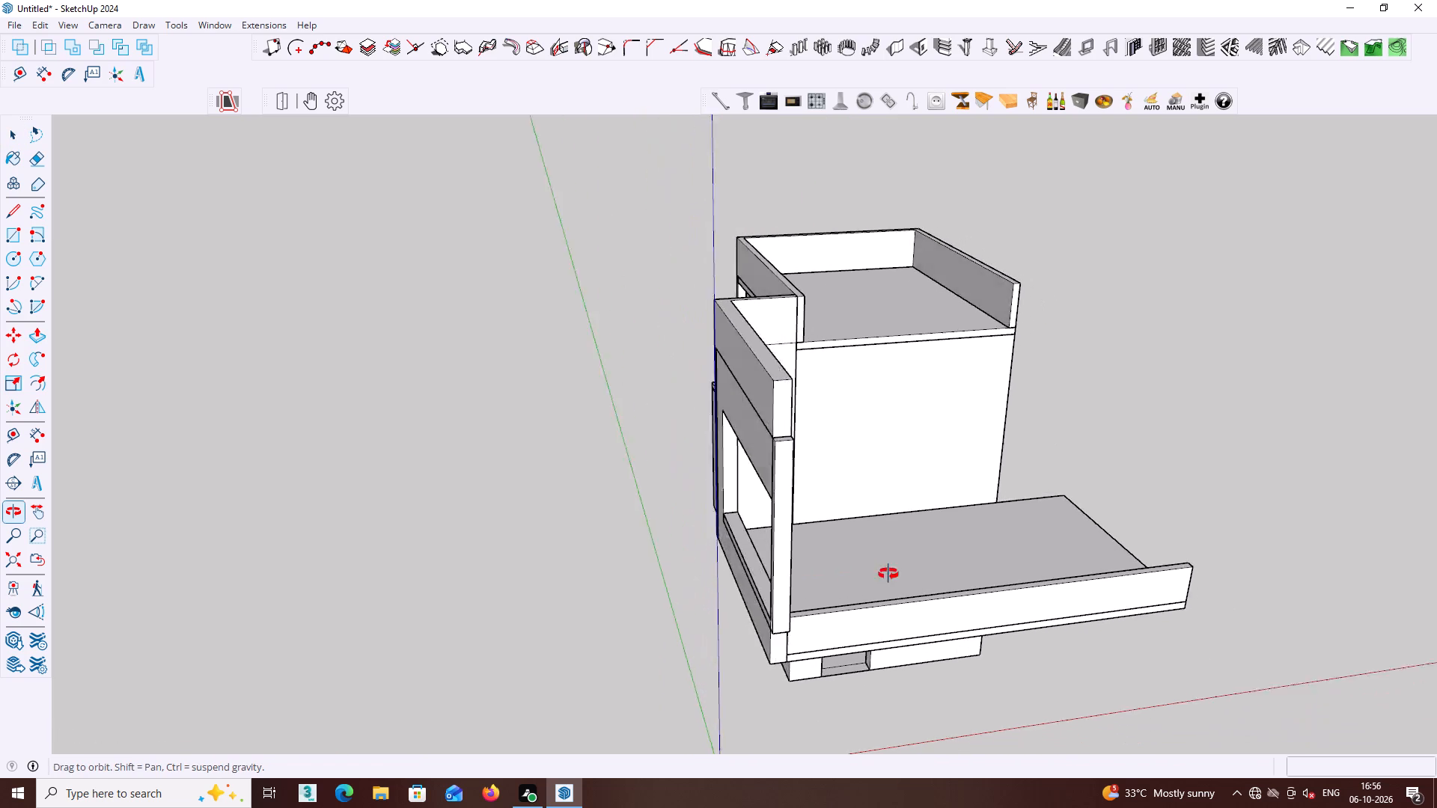
pyautogui.moveTo(888, 574); pyautogui.dragTo(999, 571, button='middle')
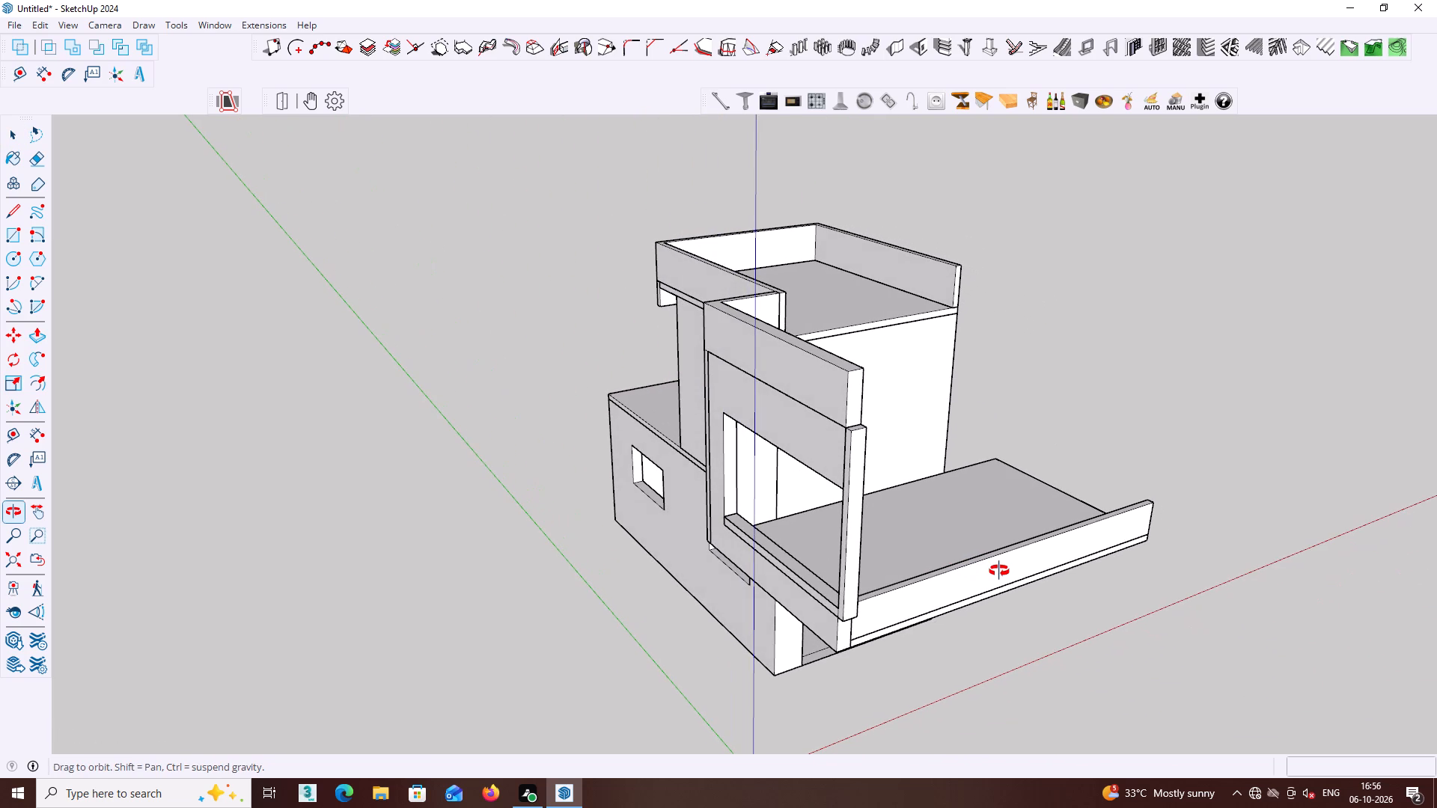
pyautogui.moveTo(999, 571); pyautogui.dragTo(998, 570, button='middle')
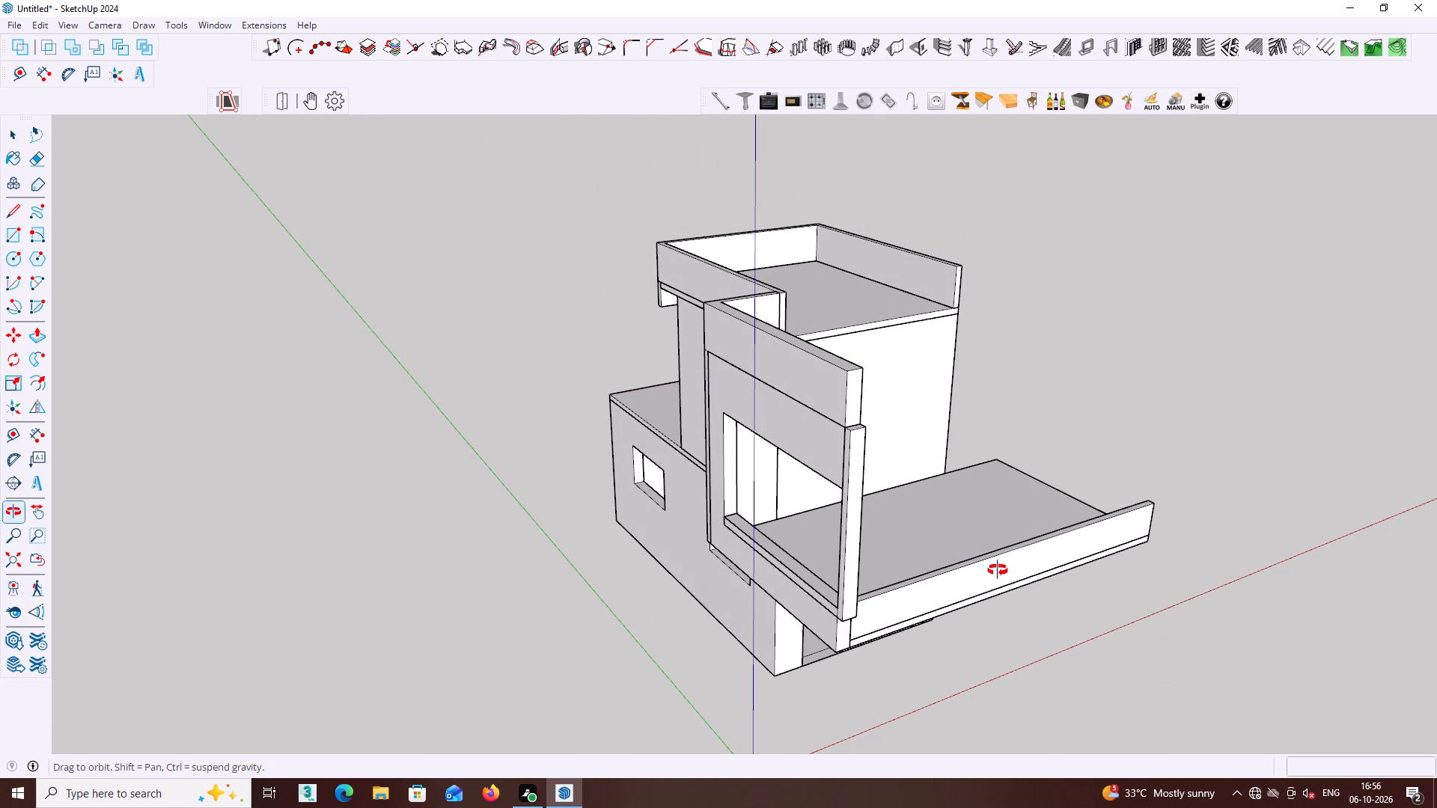
pyautogui.moveTo(998, 570); pyautogui.dragTo(996, 562, button='middle')
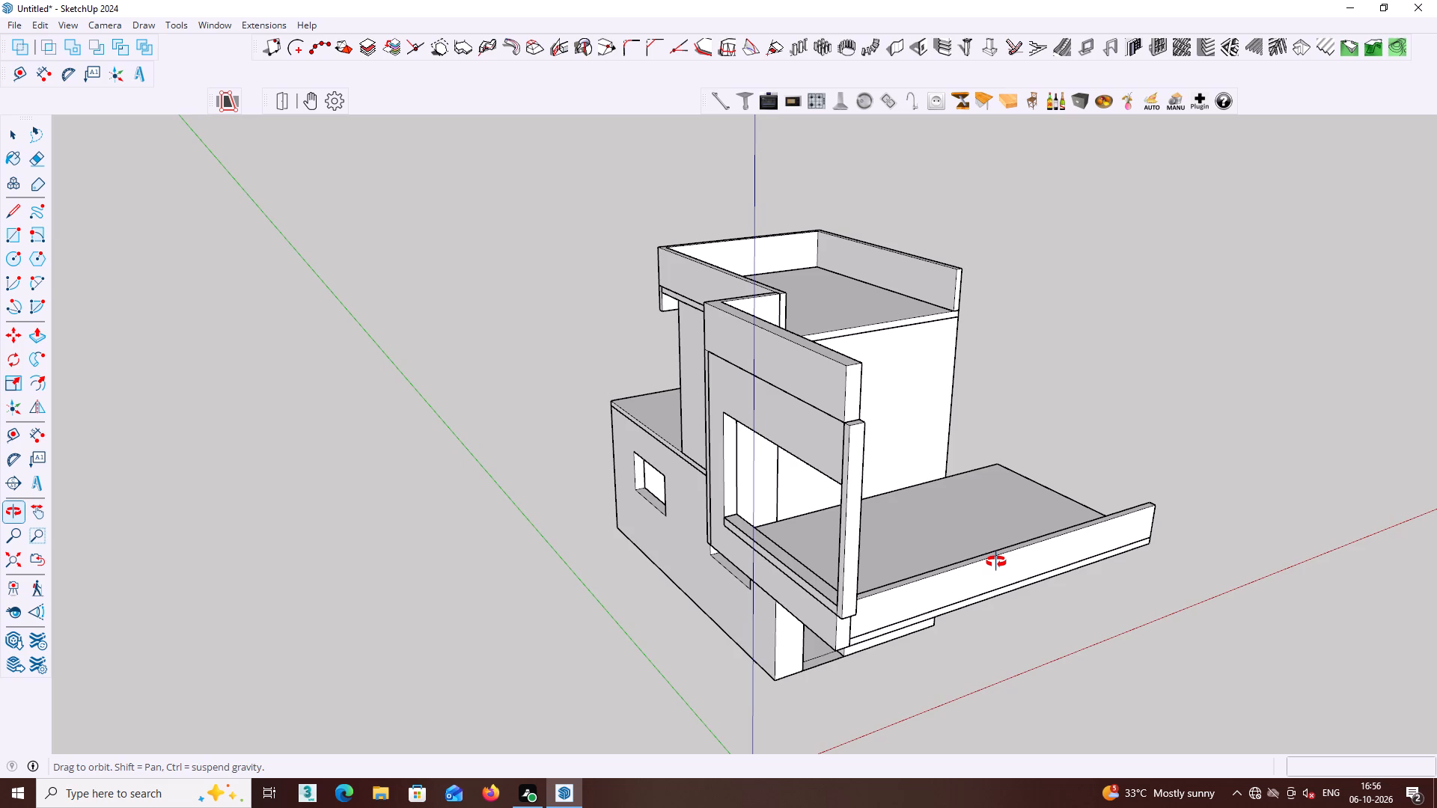
pyautogui.moveTo(996, 562); pyautogui.dragTo(975, 554, button='middle')
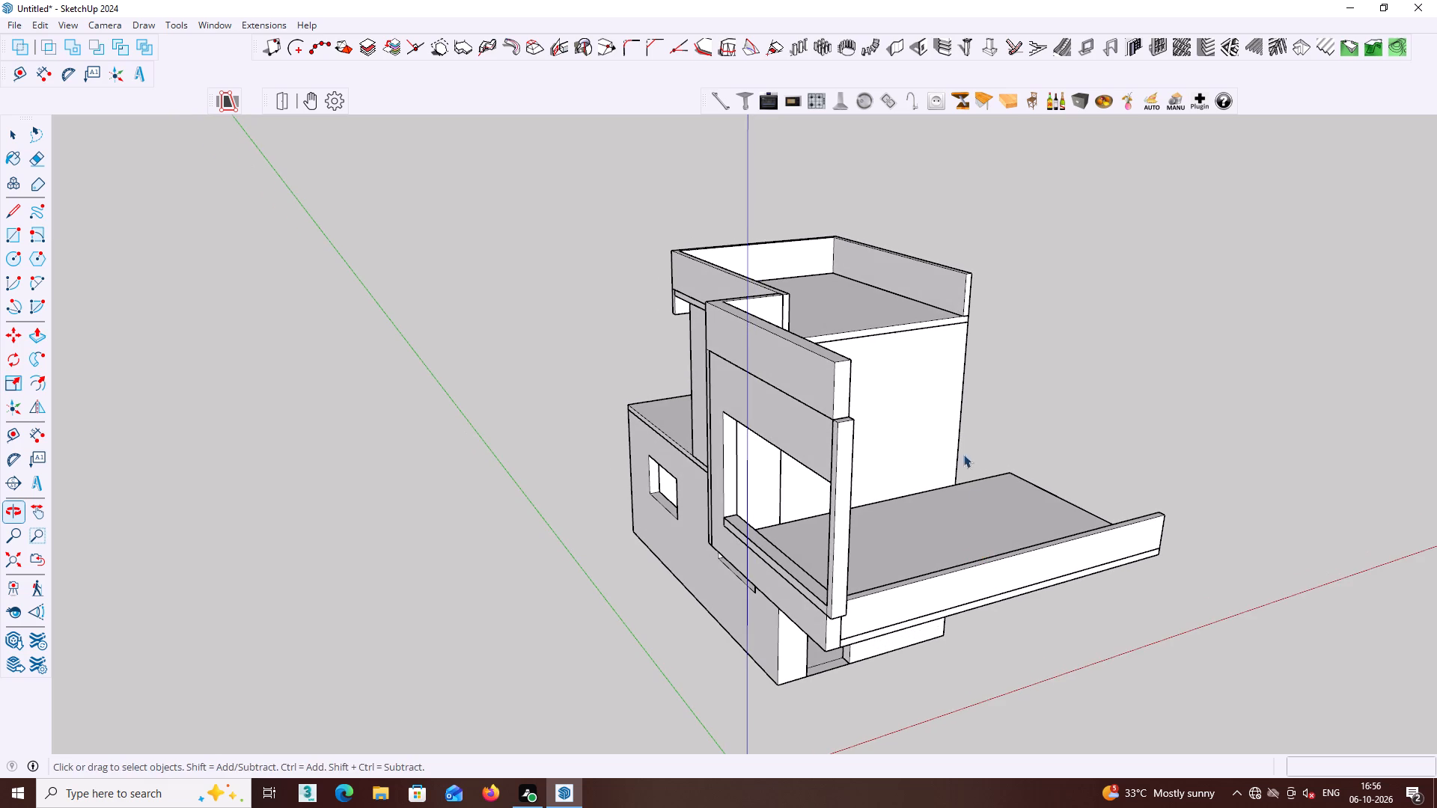
pyautogui.moveTo(902, 352); pyautogui.dragTo(770, 411, button='middle')
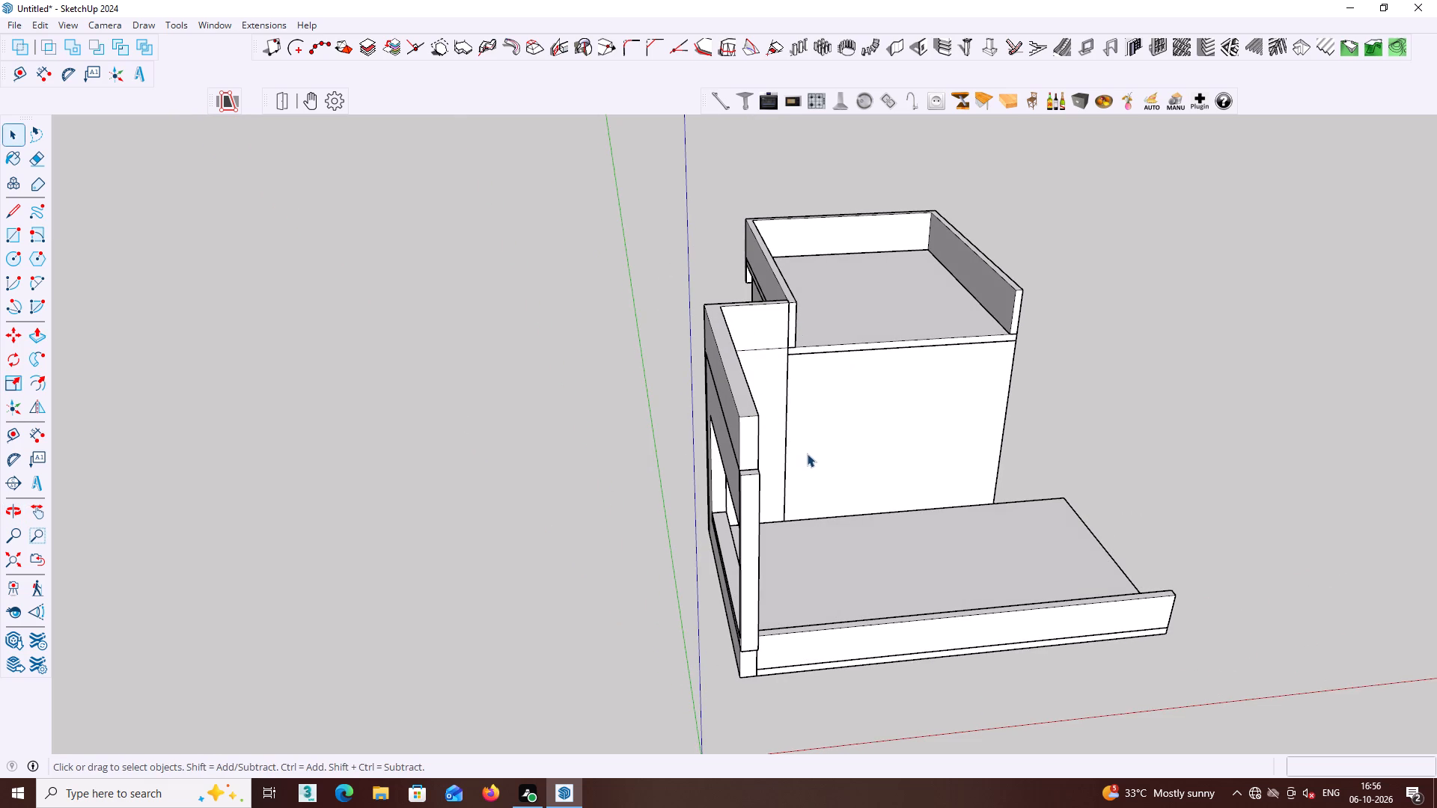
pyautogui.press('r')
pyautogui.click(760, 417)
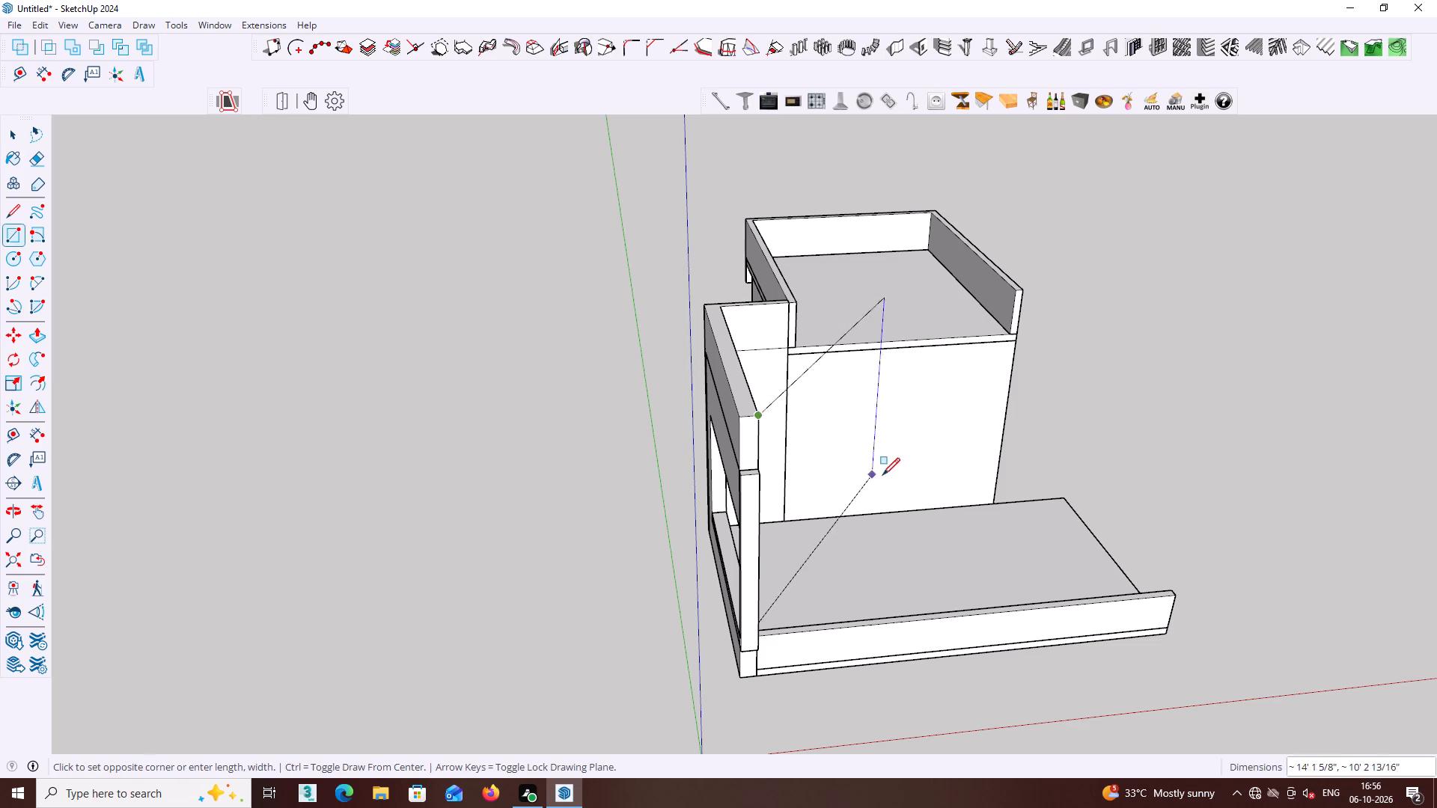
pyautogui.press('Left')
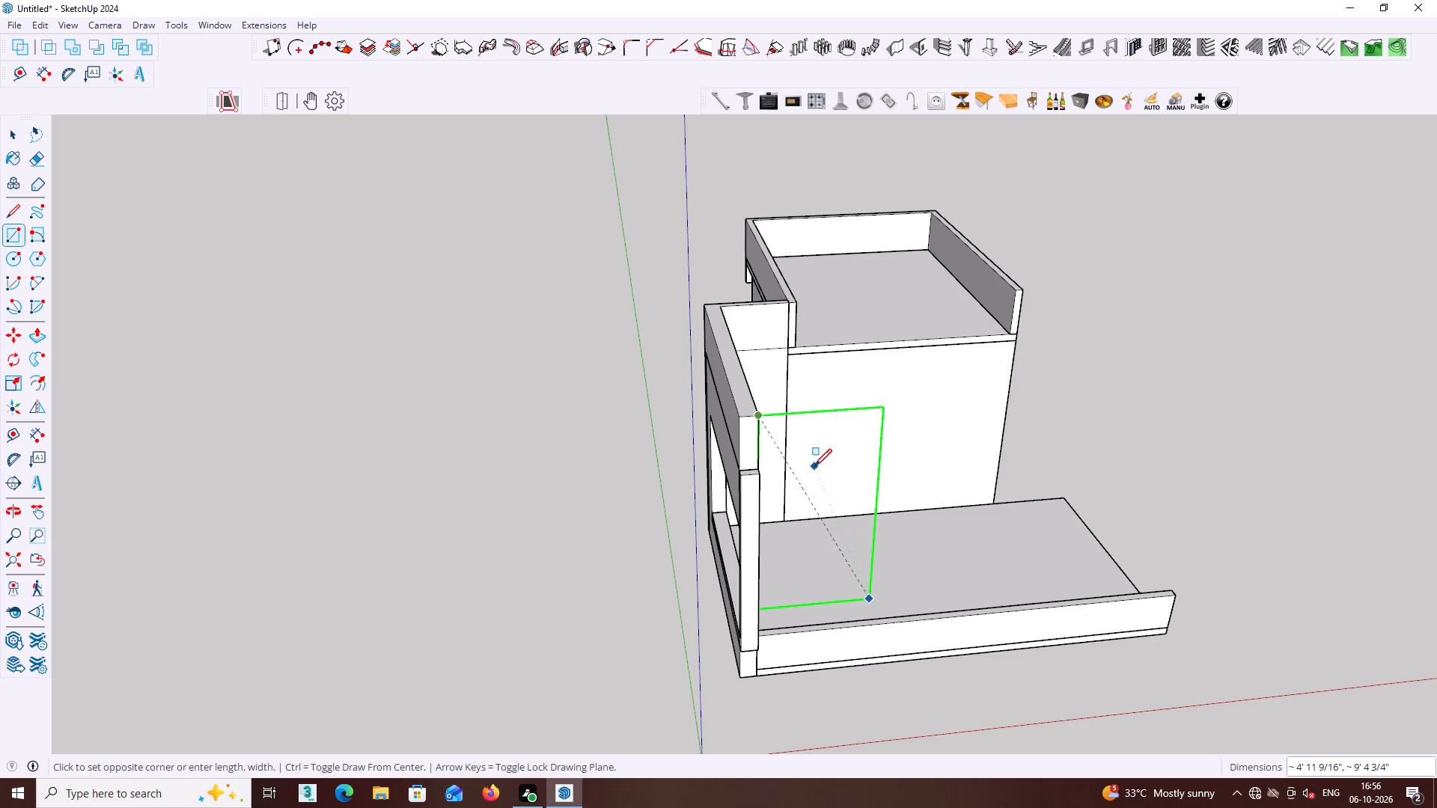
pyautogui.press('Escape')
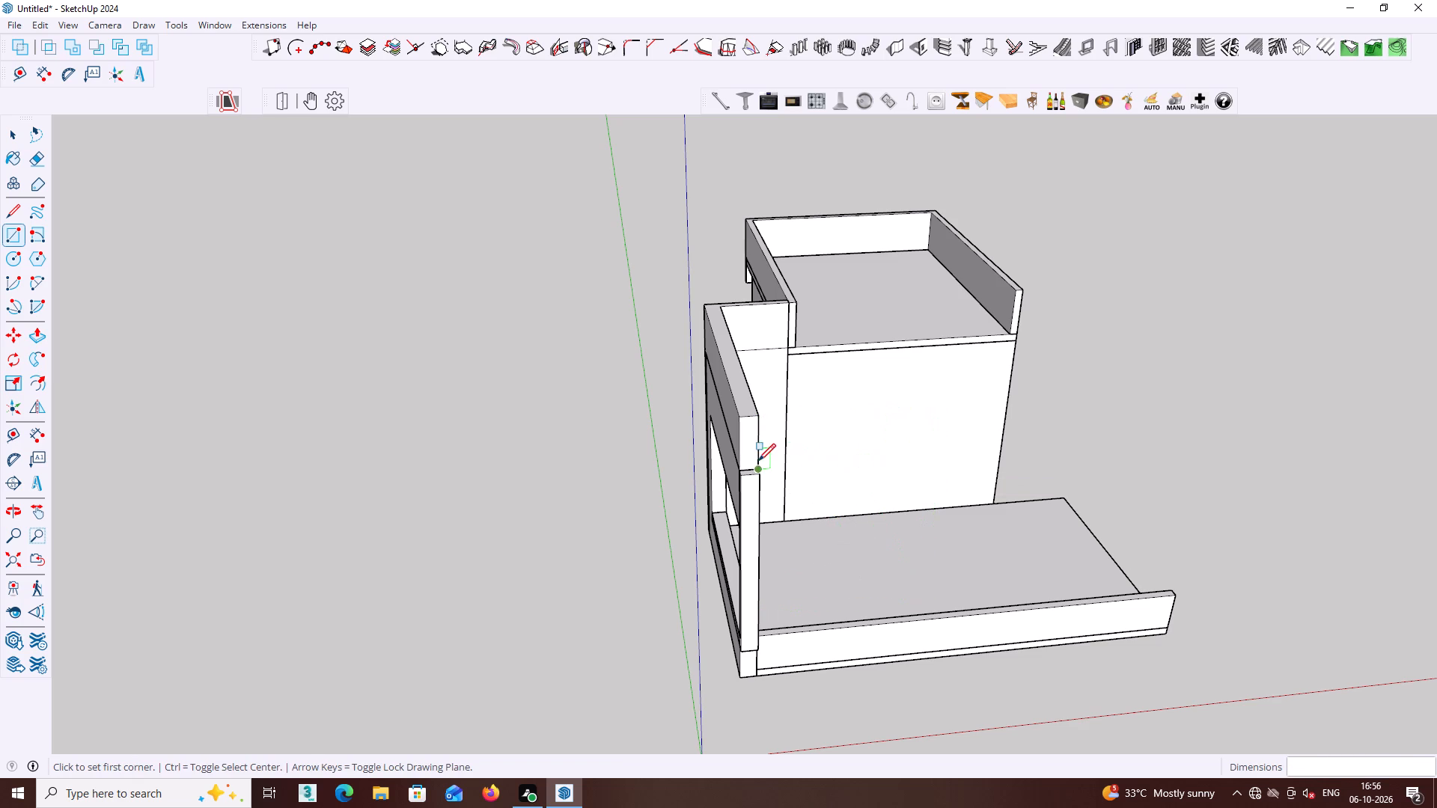
# Draw a vertical rectangle about 7' by 2' 4 3/4" from the inner edge of the parapet's end face, running above the balcony.
pyautogui.click(759, 469)
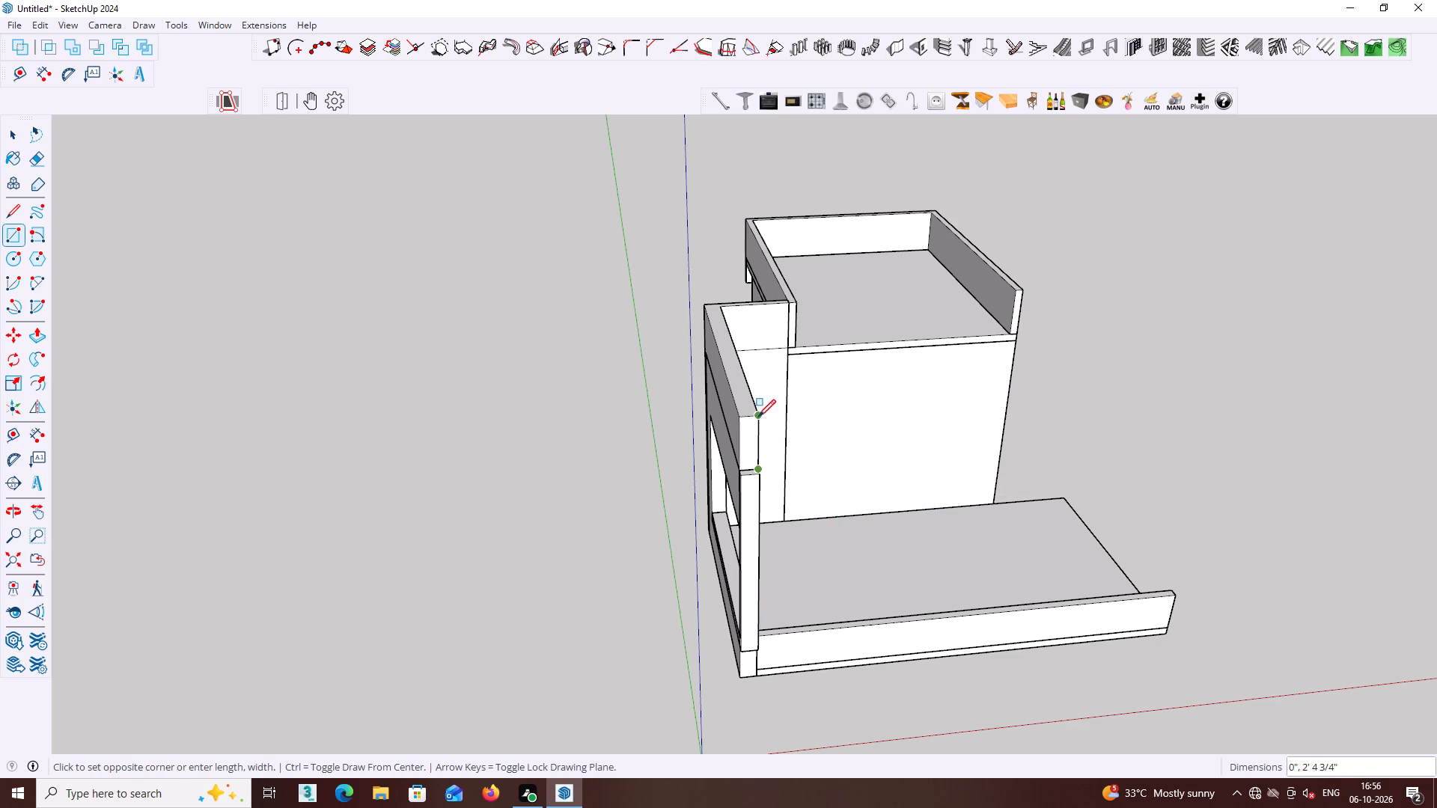
pyautogui.click(758, 416)
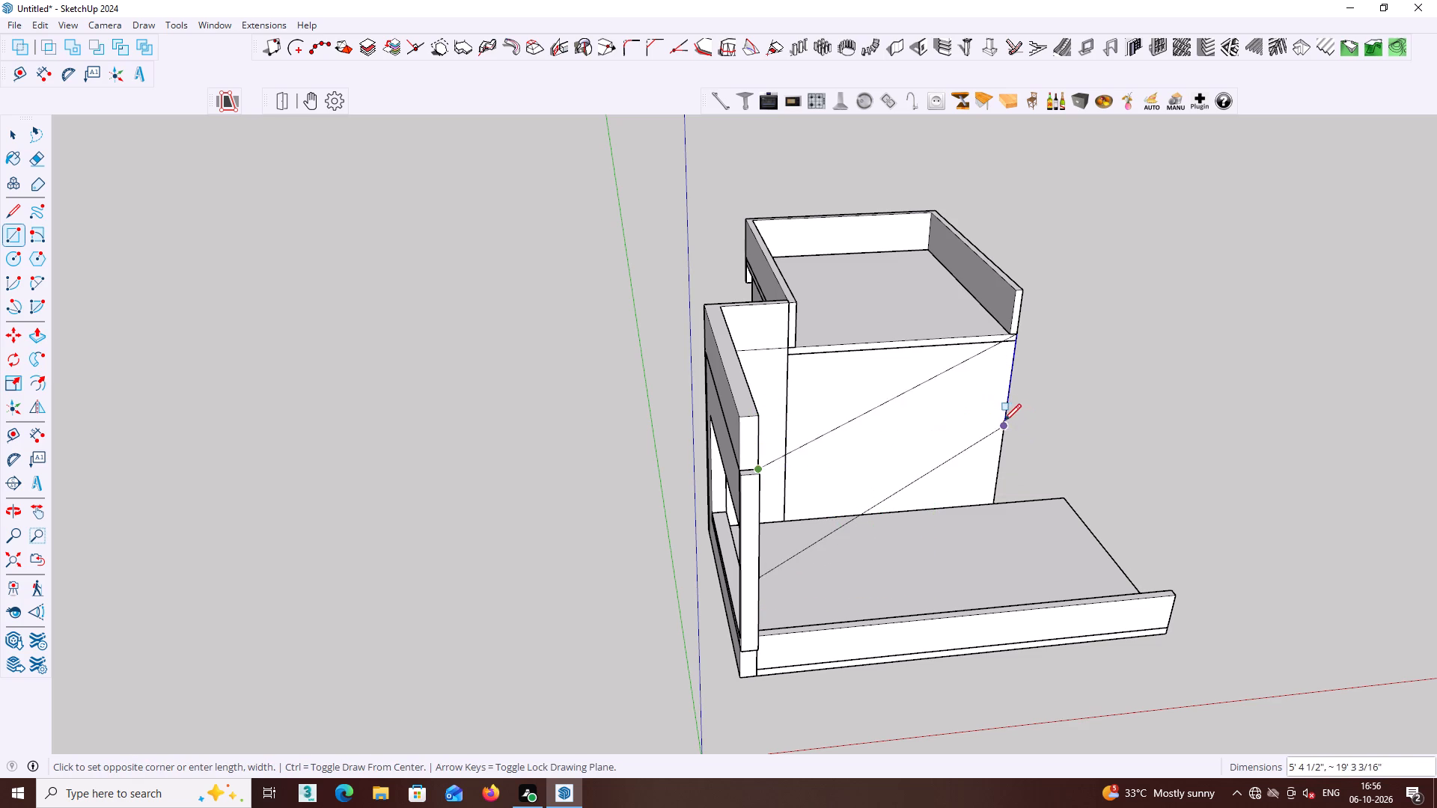
pyautogui.press('Left')
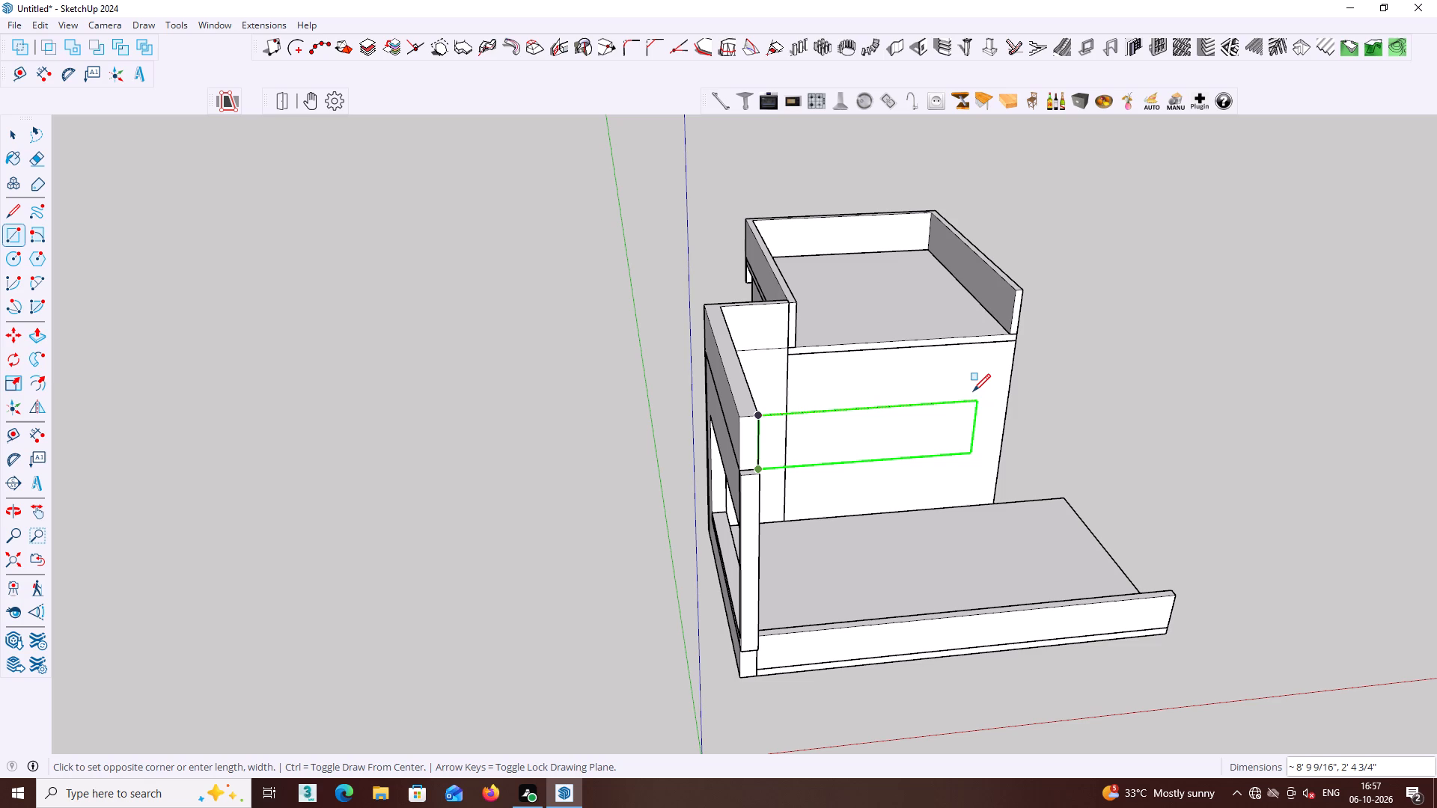
pyautogui.click(931, 399)
pyautogui.press('space')
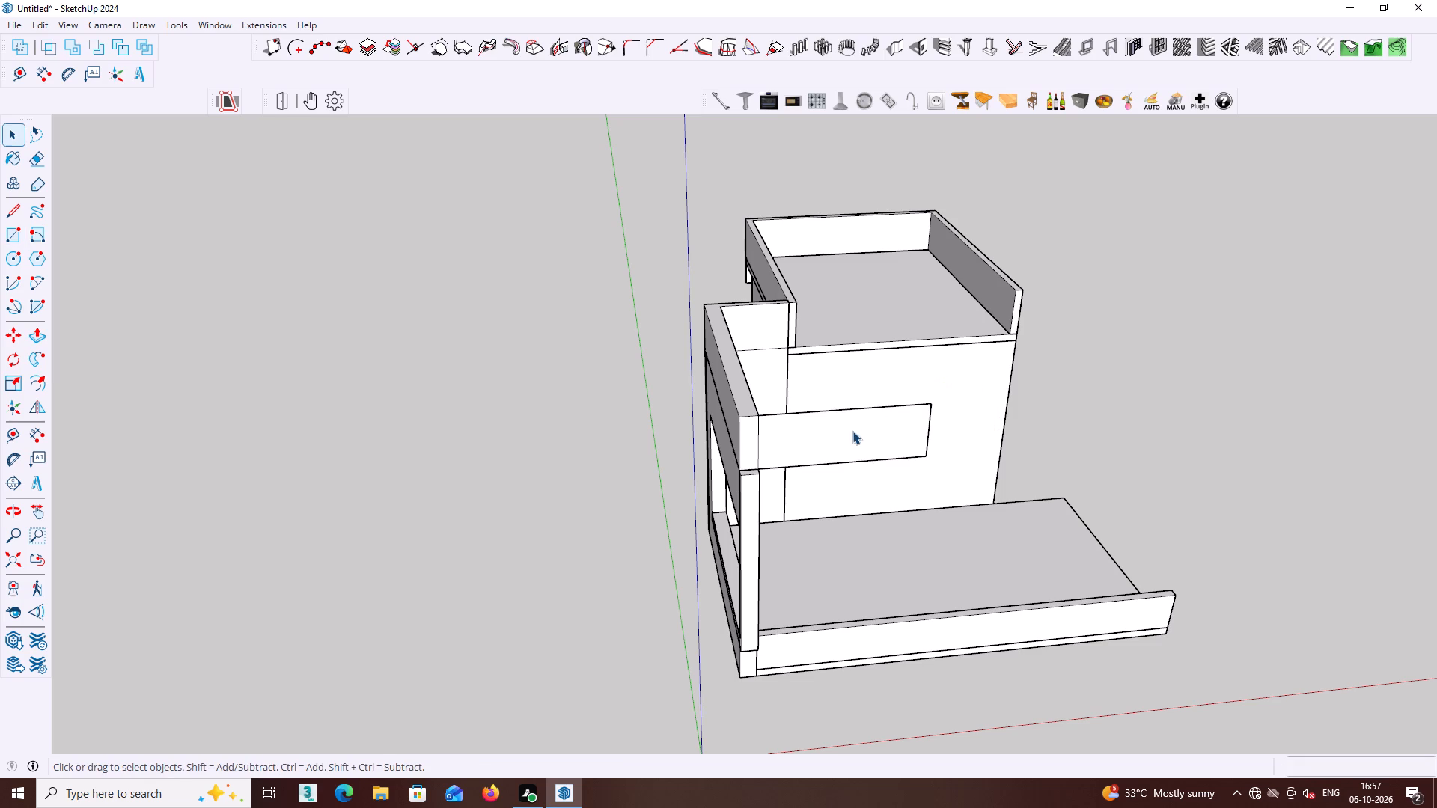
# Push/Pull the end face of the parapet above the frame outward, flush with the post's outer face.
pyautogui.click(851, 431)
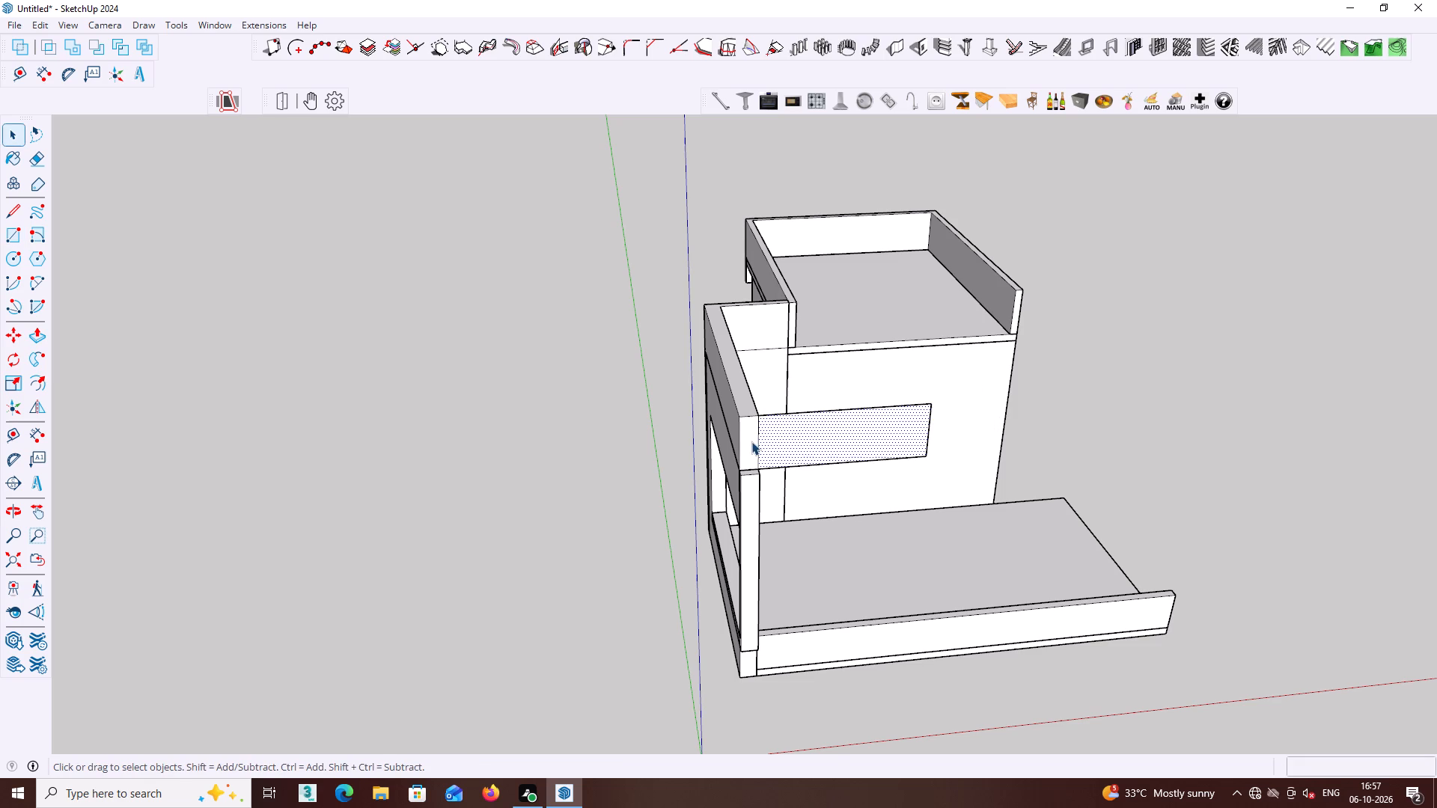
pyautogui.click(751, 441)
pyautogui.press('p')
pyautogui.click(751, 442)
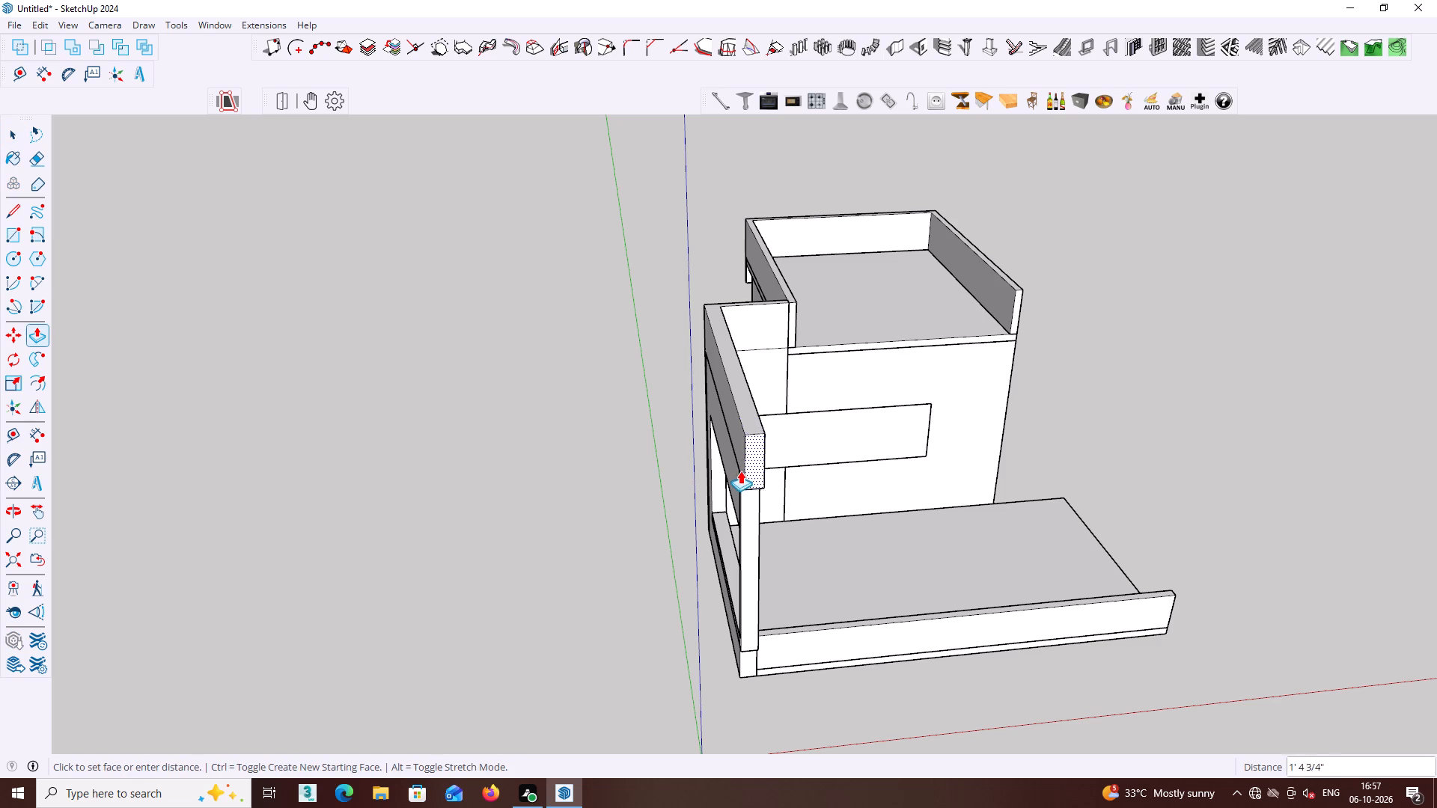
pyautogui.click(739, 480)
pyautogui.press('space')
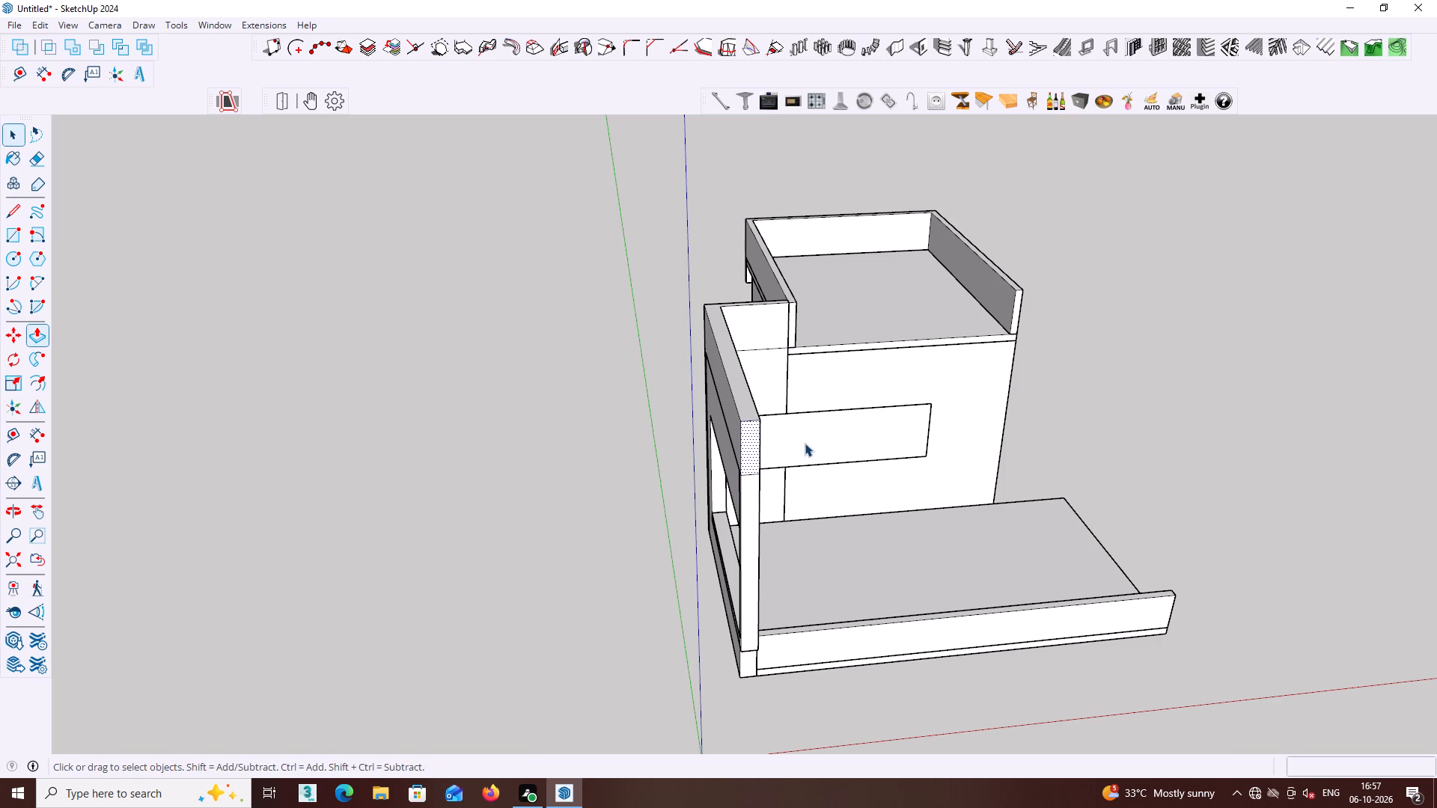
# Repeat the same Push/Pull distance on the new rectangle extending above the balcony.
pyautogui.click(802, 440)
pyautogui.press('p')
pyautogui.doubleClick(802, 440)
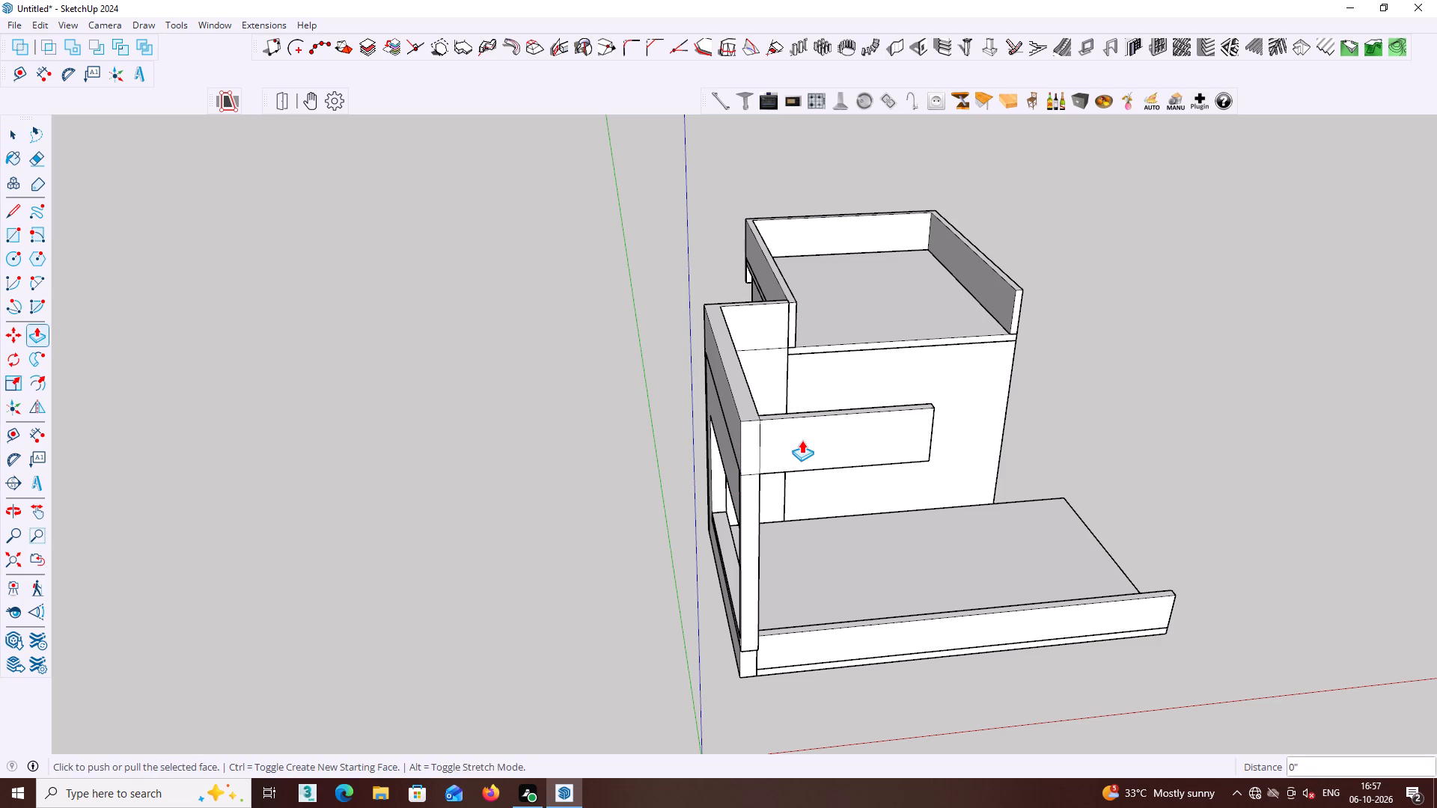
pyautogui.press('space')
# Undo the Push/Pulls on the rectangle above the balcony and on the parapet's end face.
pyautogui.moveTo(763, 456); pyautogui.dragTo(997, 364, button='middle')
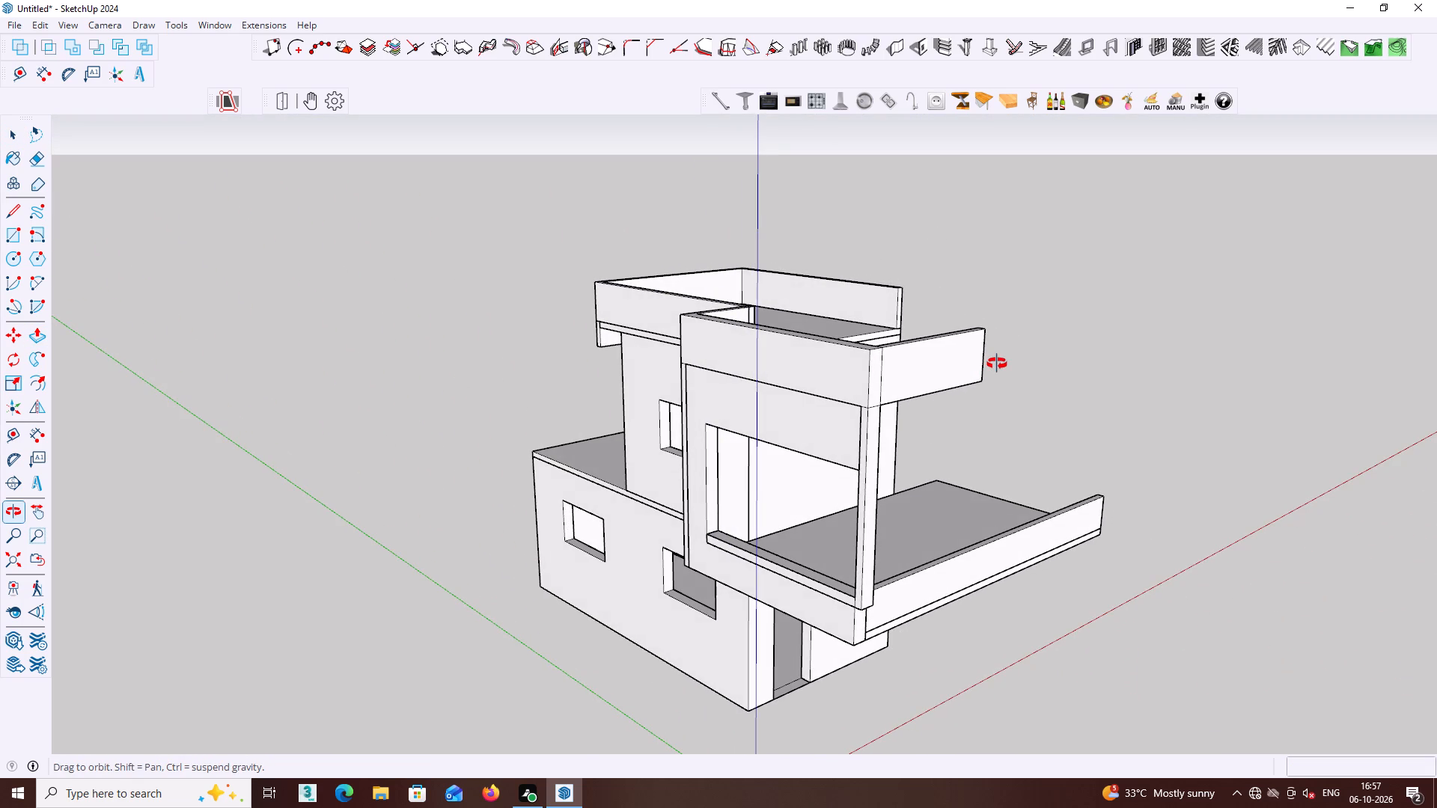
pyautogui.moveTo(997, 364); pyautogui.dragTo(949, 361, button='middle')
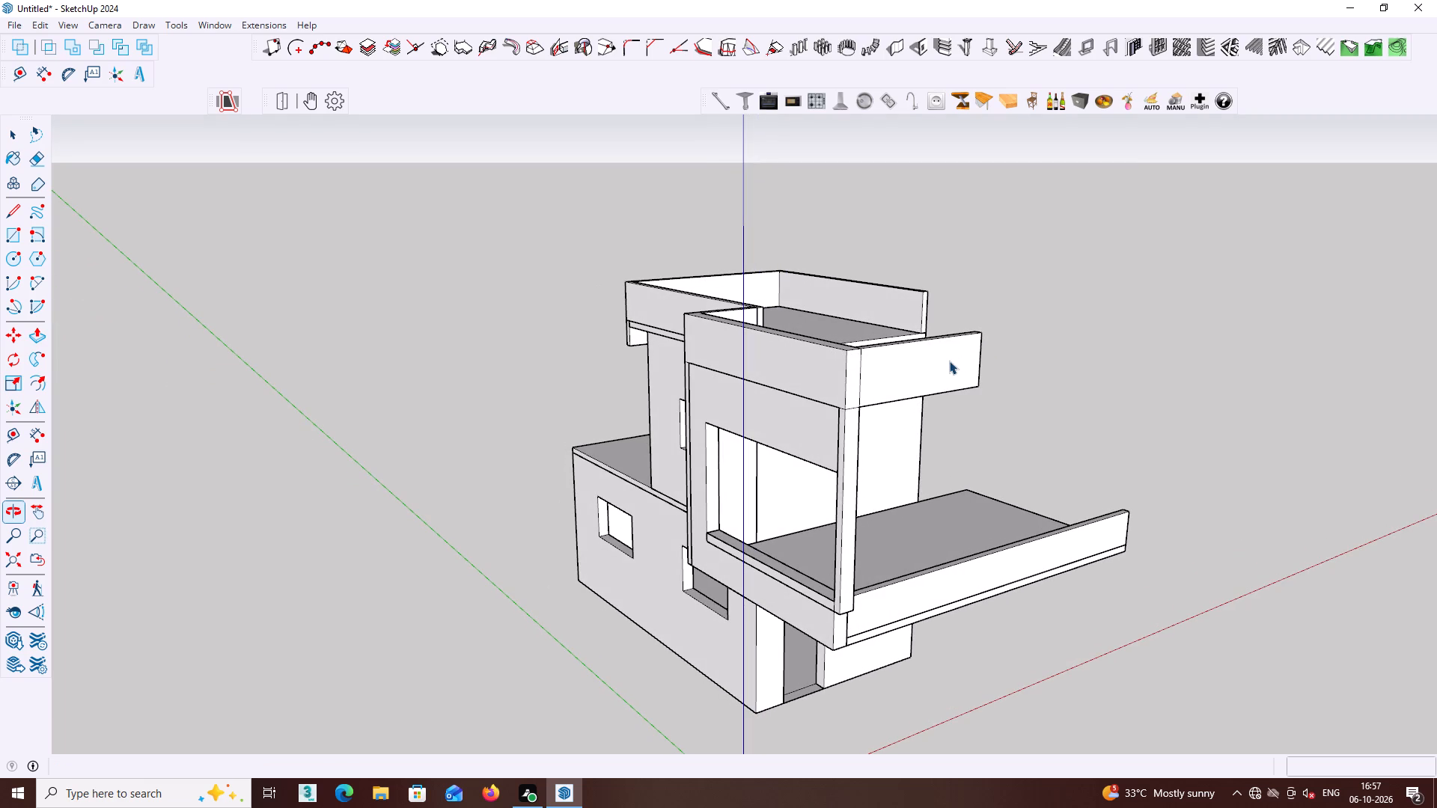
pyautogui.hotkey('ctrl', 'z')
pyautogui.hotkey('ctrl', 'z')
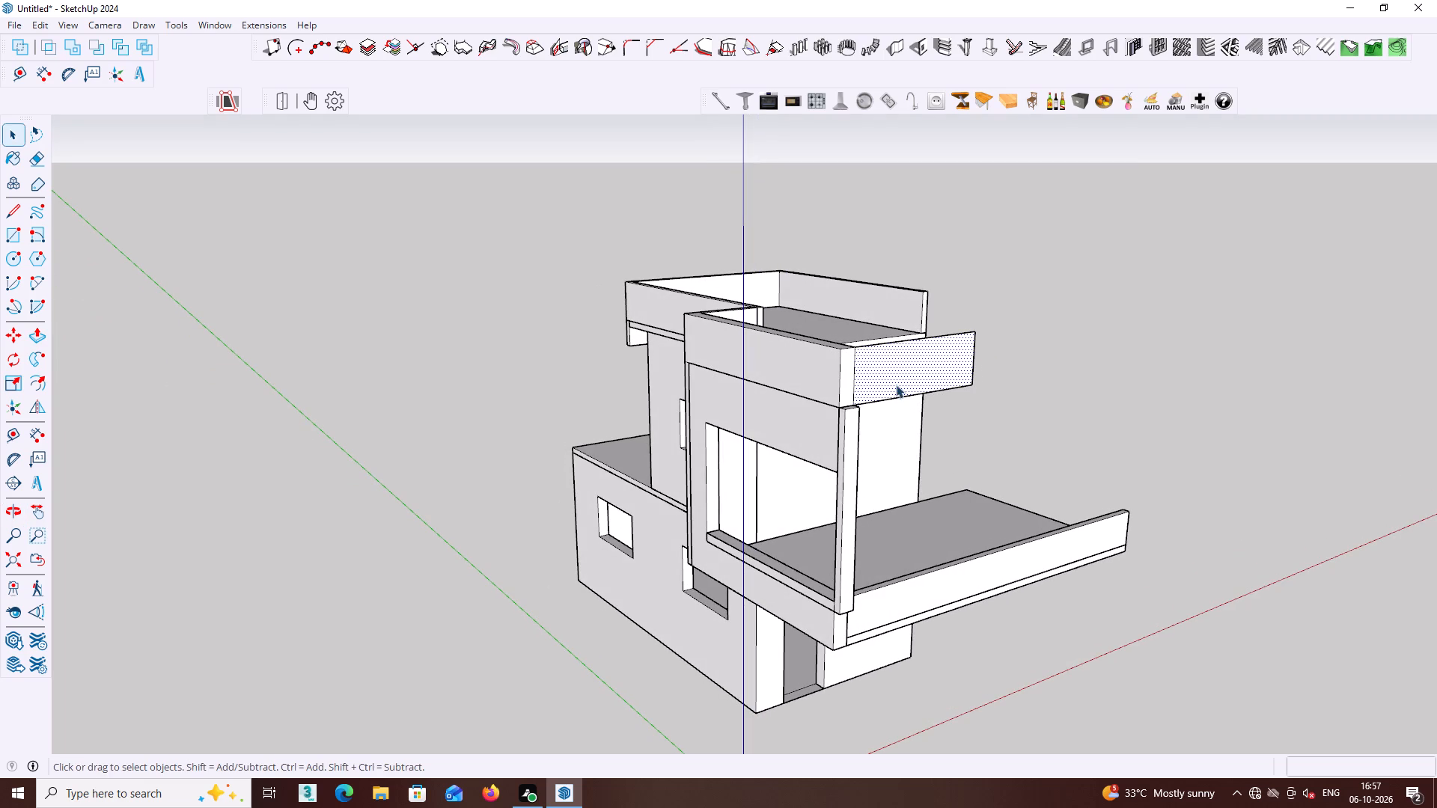
# Examine the junction of the new rectangle, the parapet's end and the top of the post.
pyautogui.moveTo(864, 400); pyautogui.dragTo(890, 393, button='middle')
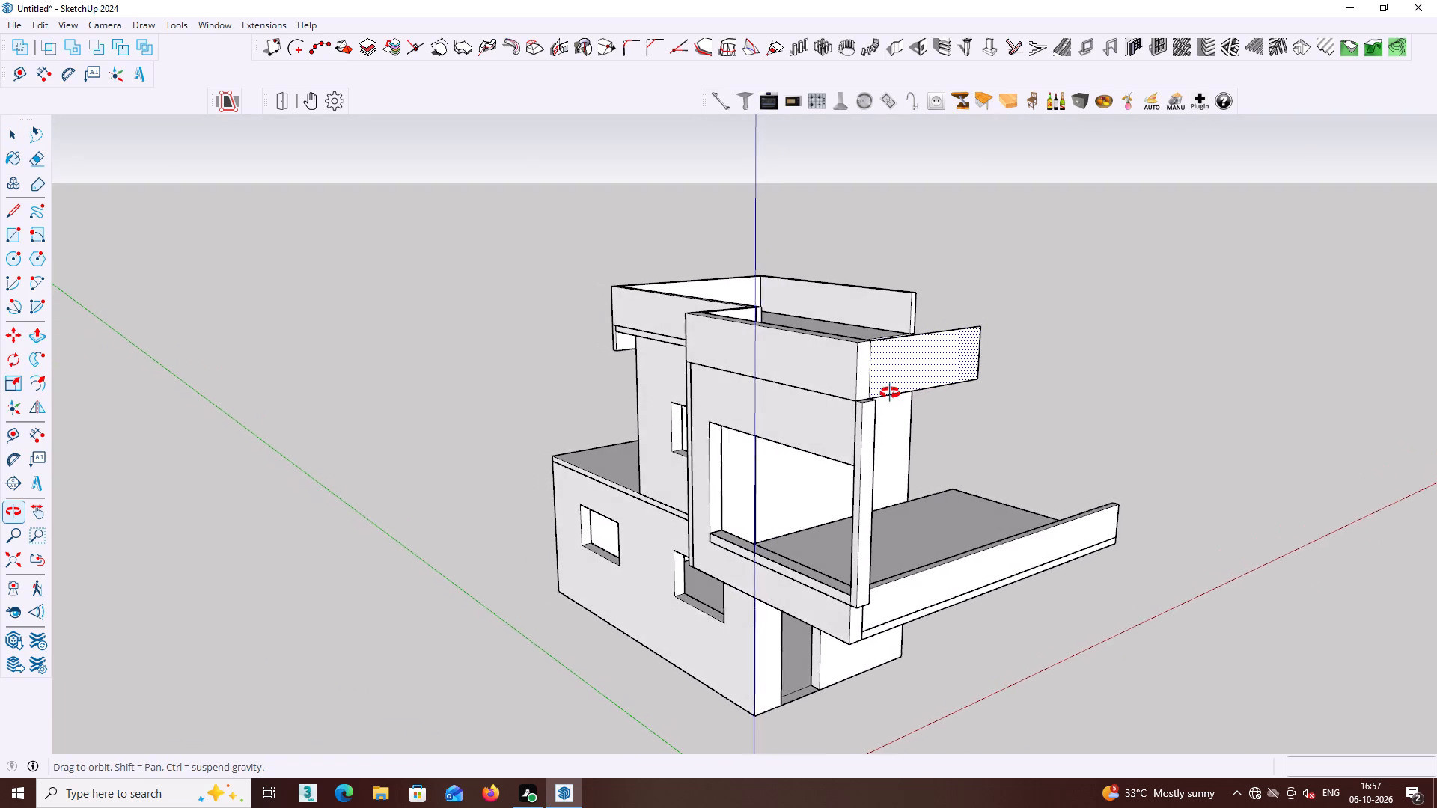
pyautogui.moveTo(890, 393); pyautogui.dragTo(890, 394, button='middle')
pyautogui.moveTo(882, 391); pyautogui.dragTo(830, 388, button='middle')
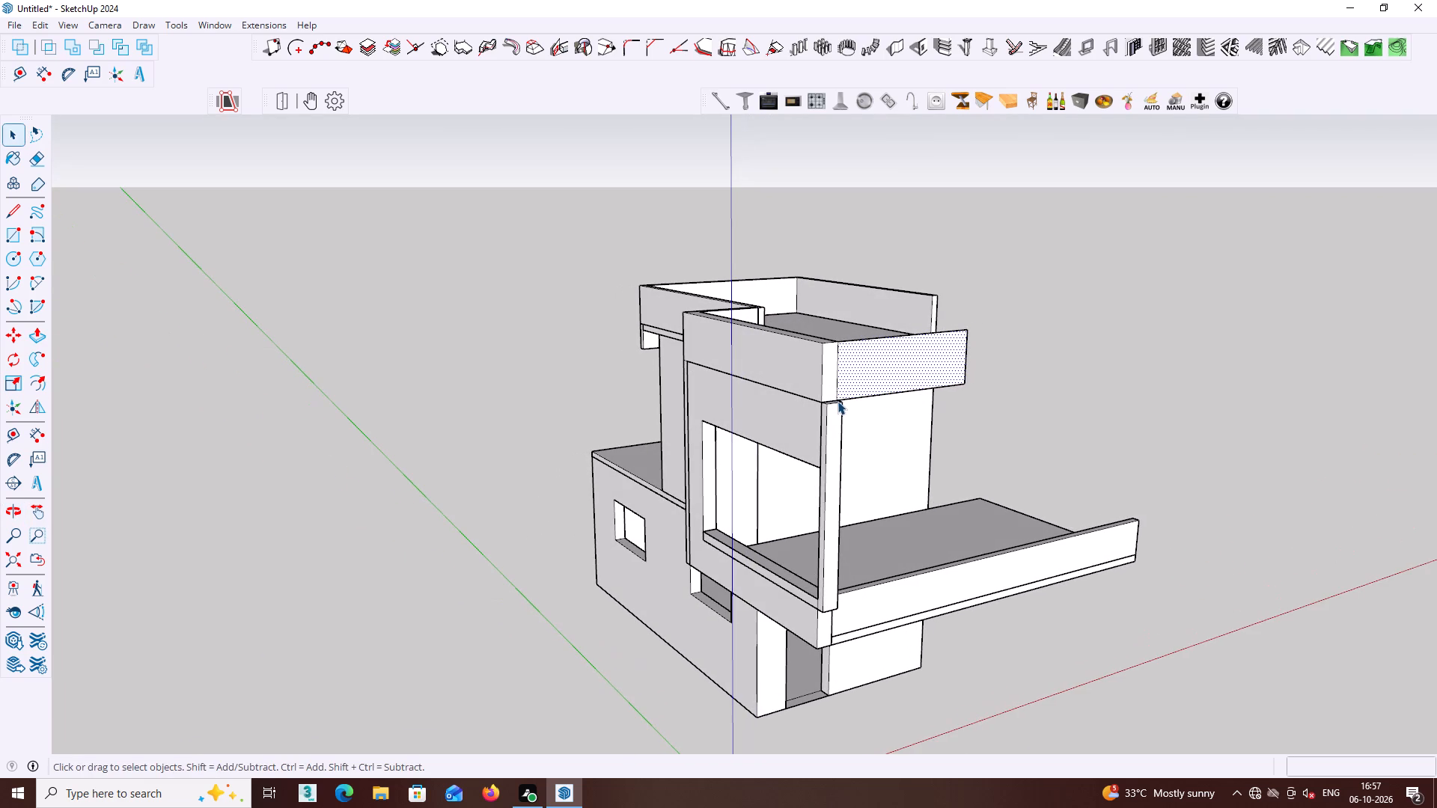
pyautogui.scroll(3, 828, 397)
pyautogui.moveTo(832, 400); pyautogui.dragTo(821, 466, button='middle')
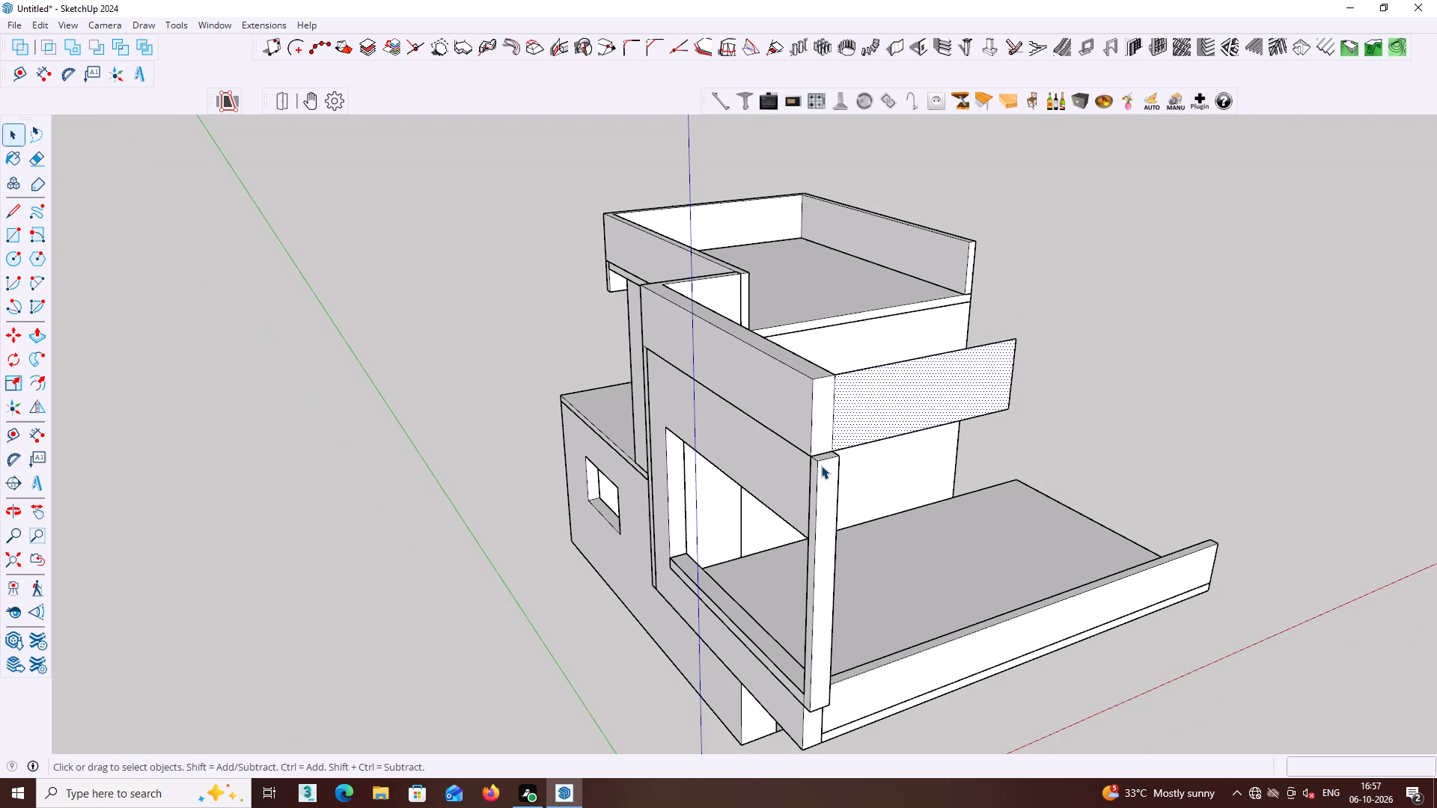
pyautogui.moveTo(821, 465); pyautogui.dragTo(825, 477, button='middle')
pyautogui.moveTo(825, 477); pyautogui.dragTo(833, 457, button='middle')
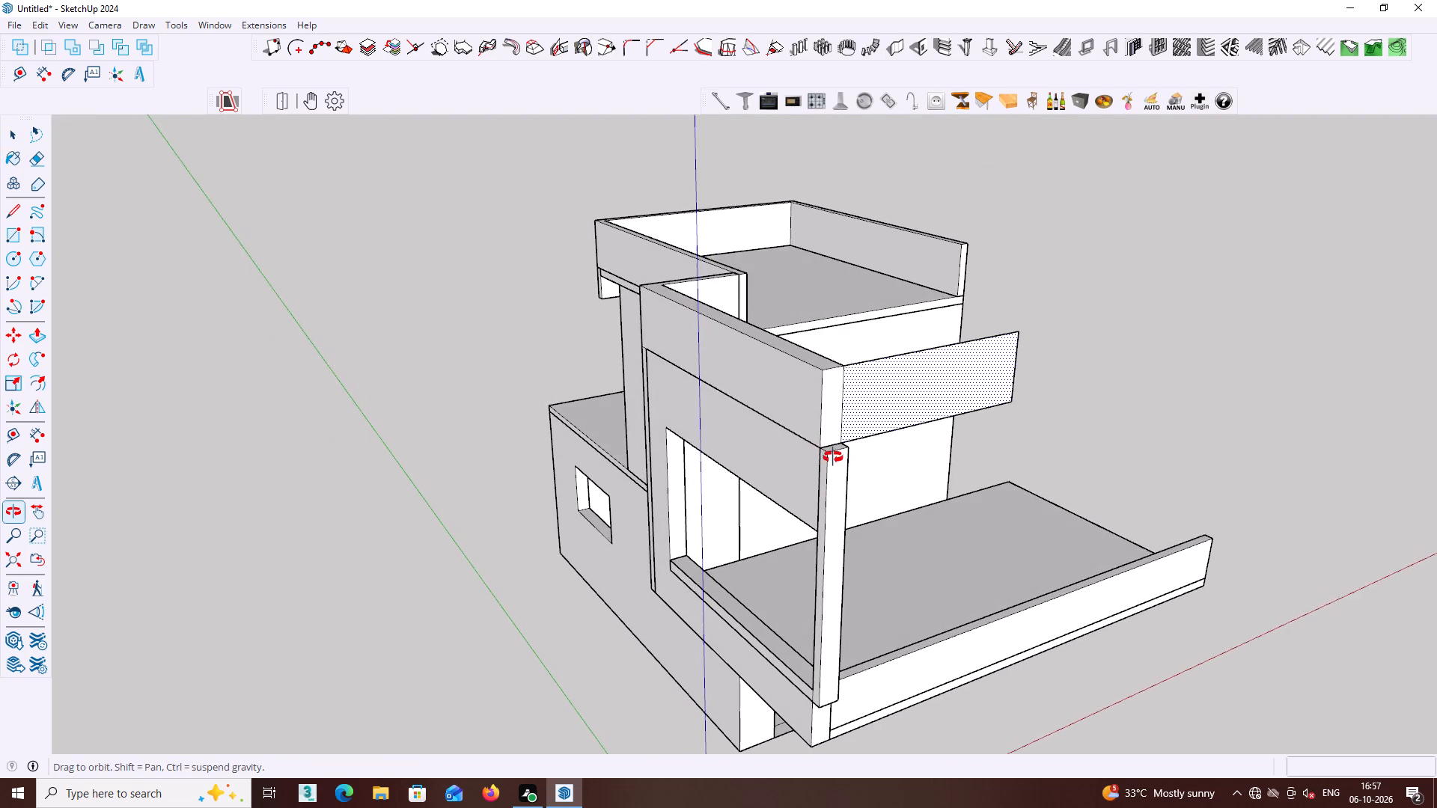
pyautogui.moveTo(833, 457); pyautogui.dragTo(826, 435, button='middle')
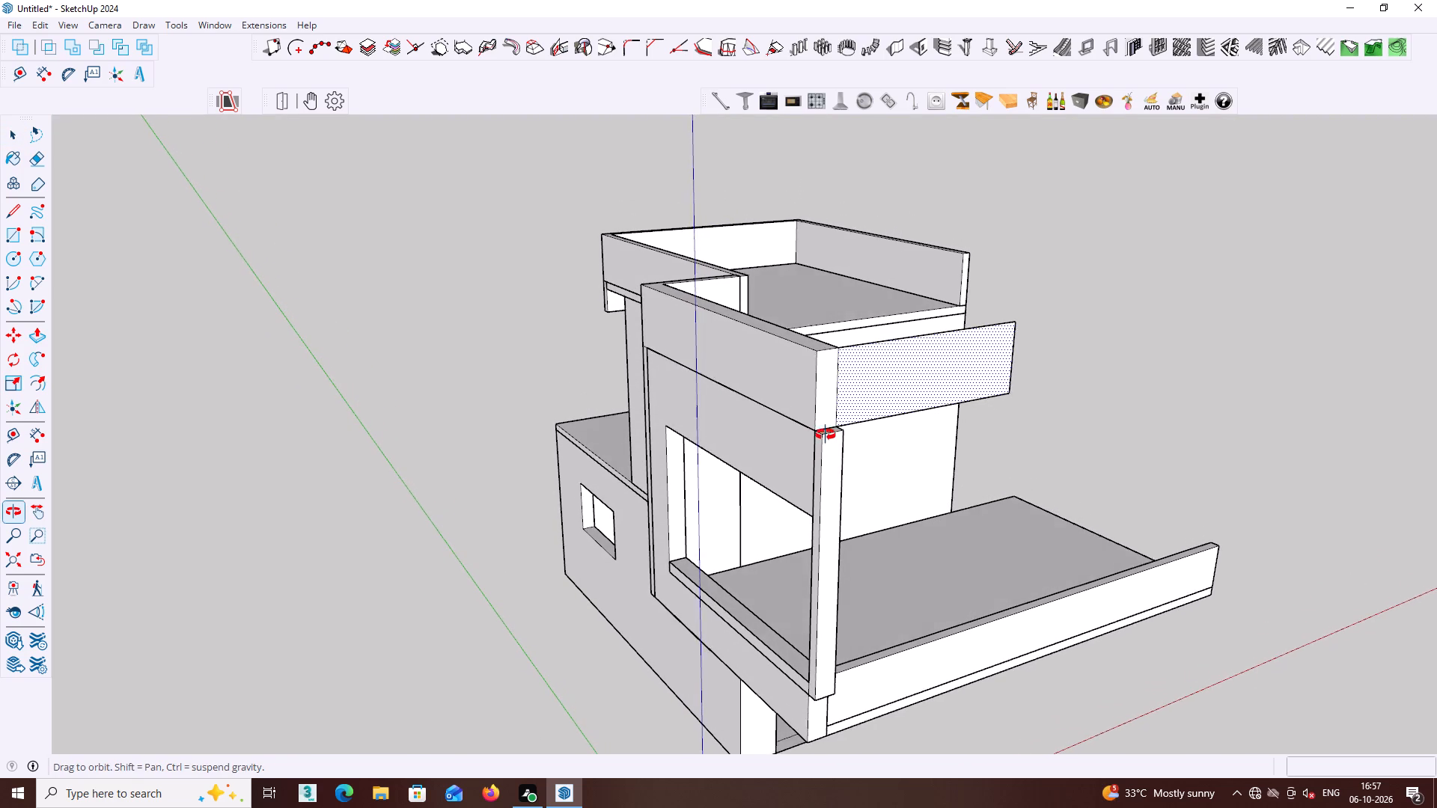
pyautogui.moveTo(826, 435); pyautogui.dragTo(826, 434, button='middle')
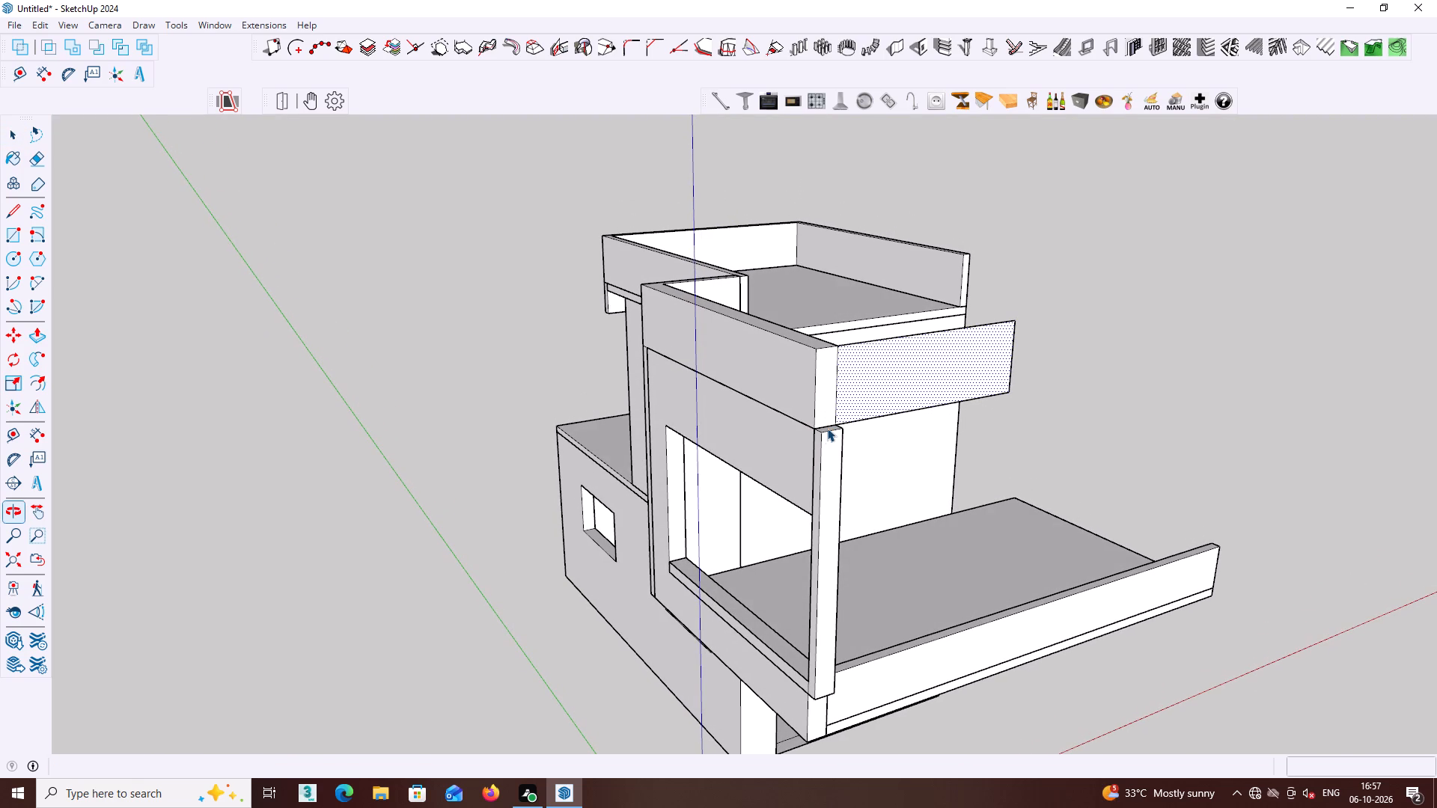
# Push/Pull the new rectangle extending above the balcony to a thickness of 4.5 inches.
pyautogui.scroll(1, 830, 423)
pyautogui.moveTo(829, 420); pyautogui.dragTo(875, 429, button='middle')
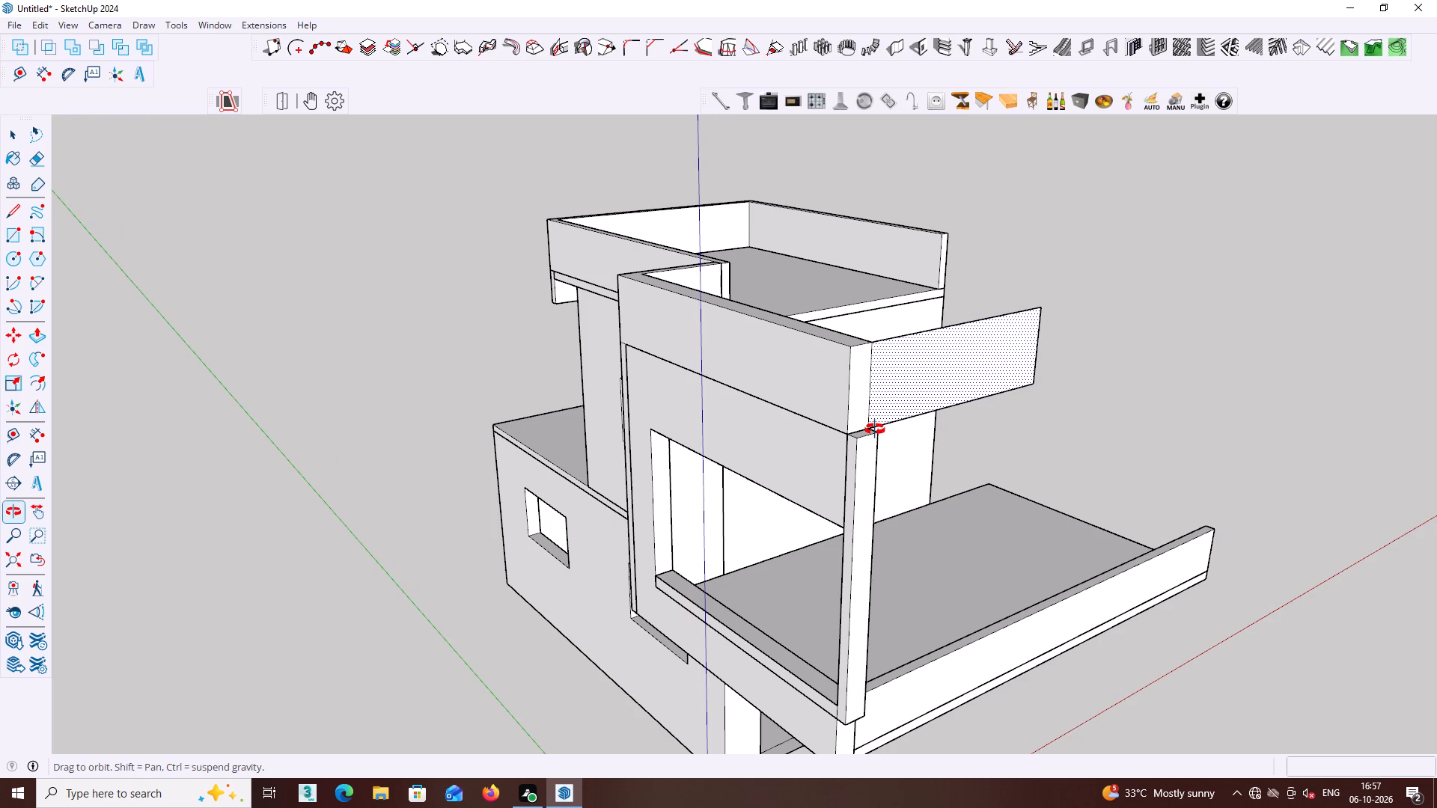
pyautogui.moveTo(875, 429); pyautogui.dragTo(721, 438, button='middle')
pyautogui.moveTo(820, 403); pyautogui.dragTo(613, 415, button='middle')
pyautogui.moveTo(866, 390); pyautogui.dragTo(649, 393, button='middle')
pyautogui.moveTo(605, 383); pyautogui.dragTo(532, 385, button='middle')
pyautogui.scroll(1, 520, 385)
pyautogui.press('p')
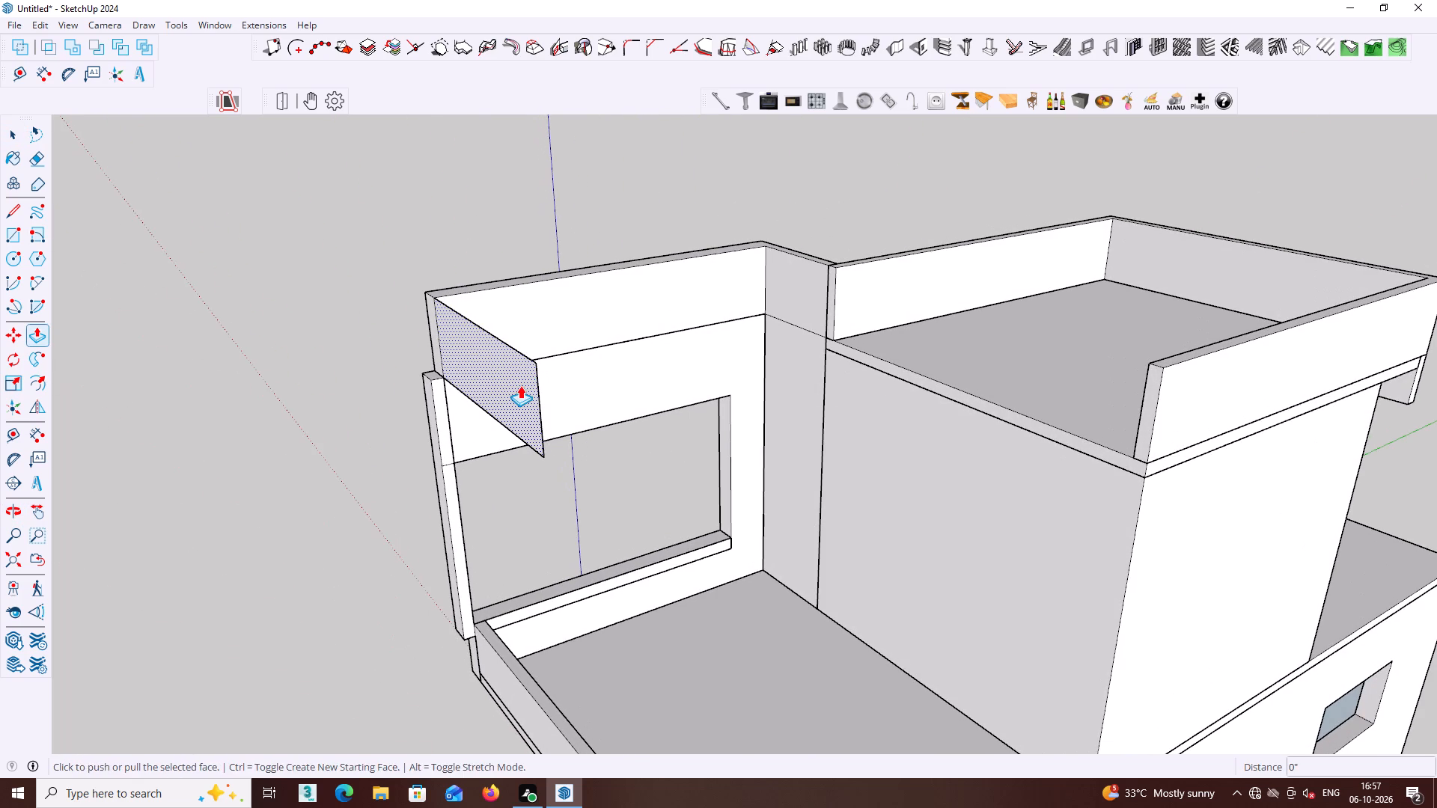
pyautogui.click(520, 385)
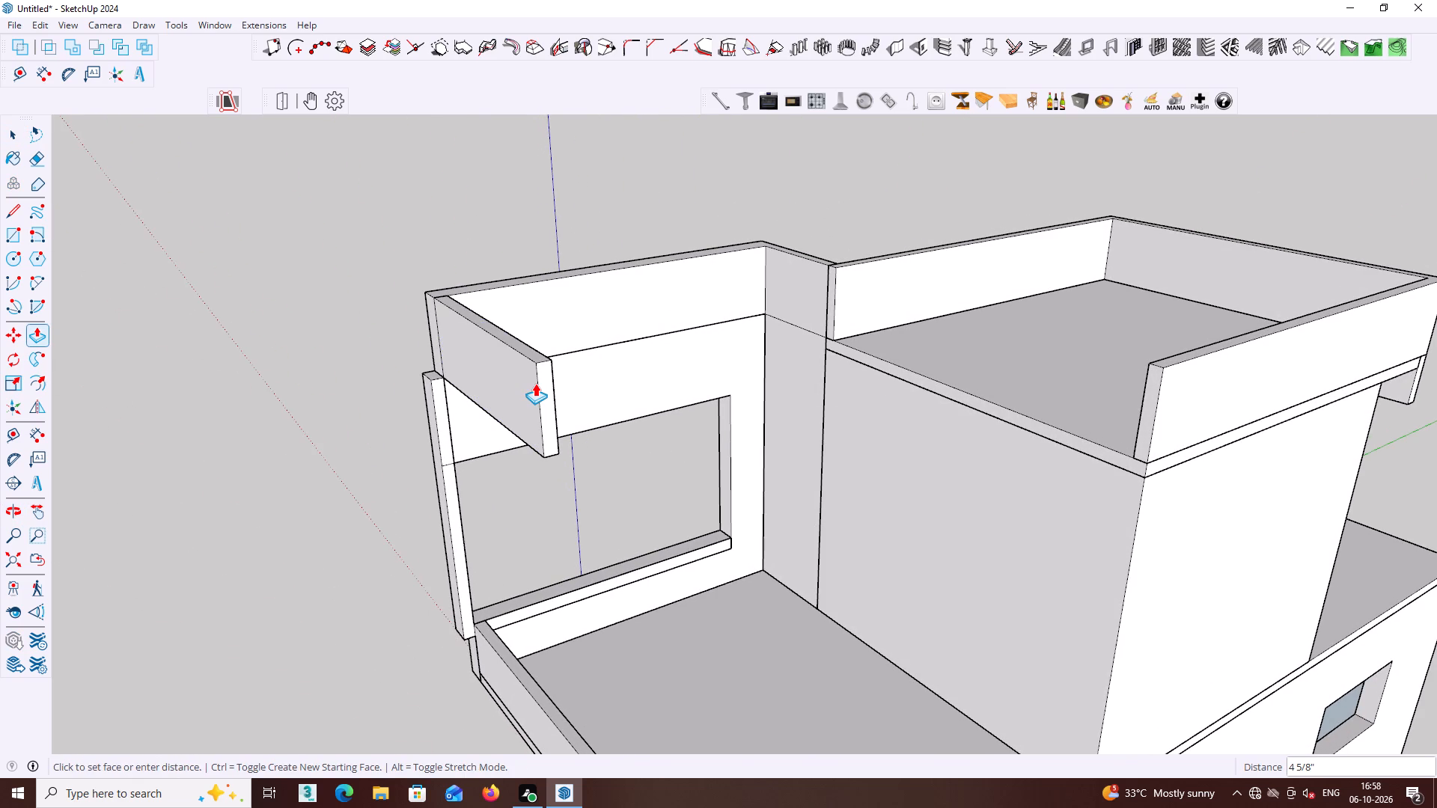
pyautogui.write('4.5')
pyautogui.press('Return')
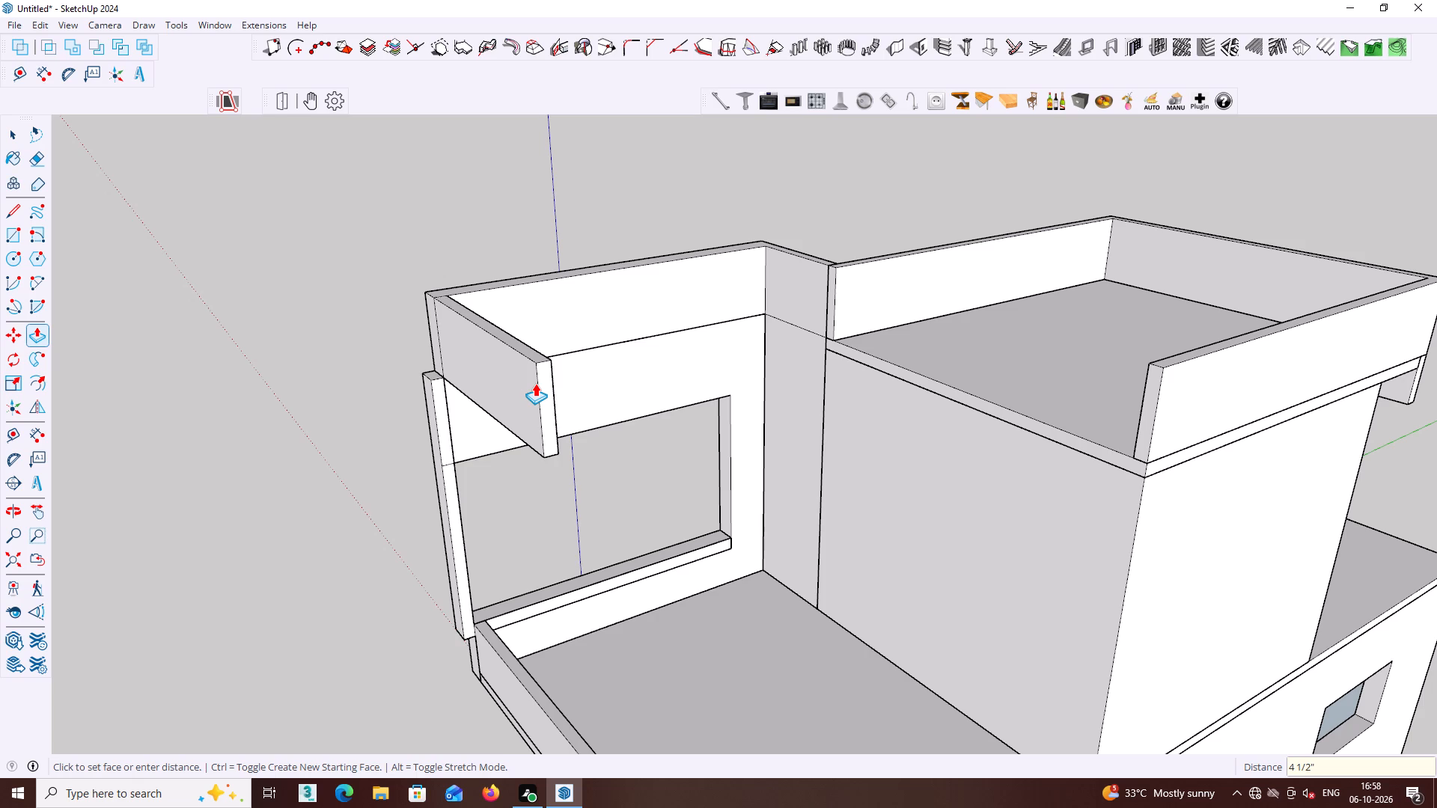
pyautogui.press('space')
# Push/Pull the new parapet's free end face outward about 12' 8", in line with the end of the balcony parapet below.
pyautogui.moveTo(568, 398); pyautogui.dragTo(912, 420, button='middle')
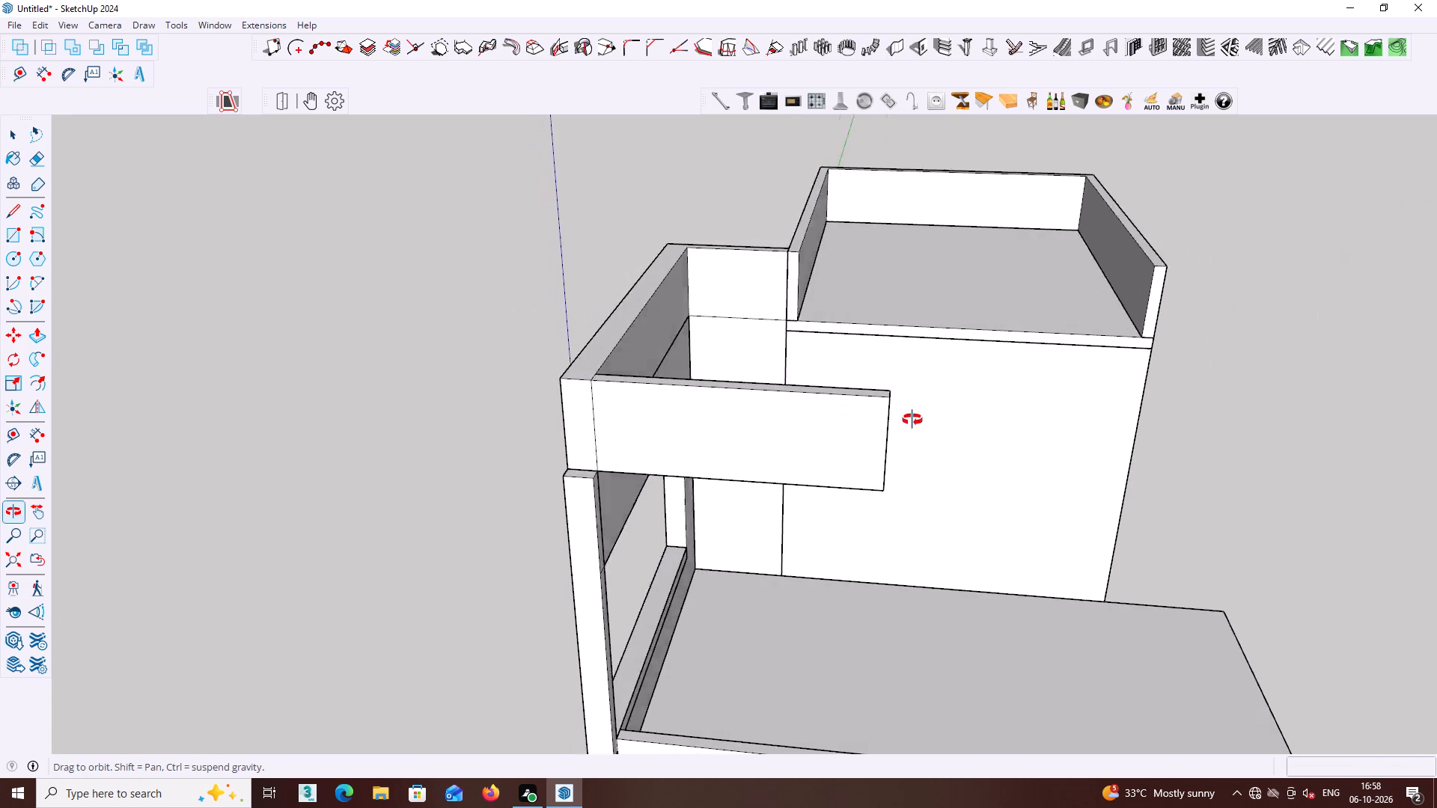
pyautogui.moveTo(912, 420); pyautogui.dragTo(906, 351, button='middle')
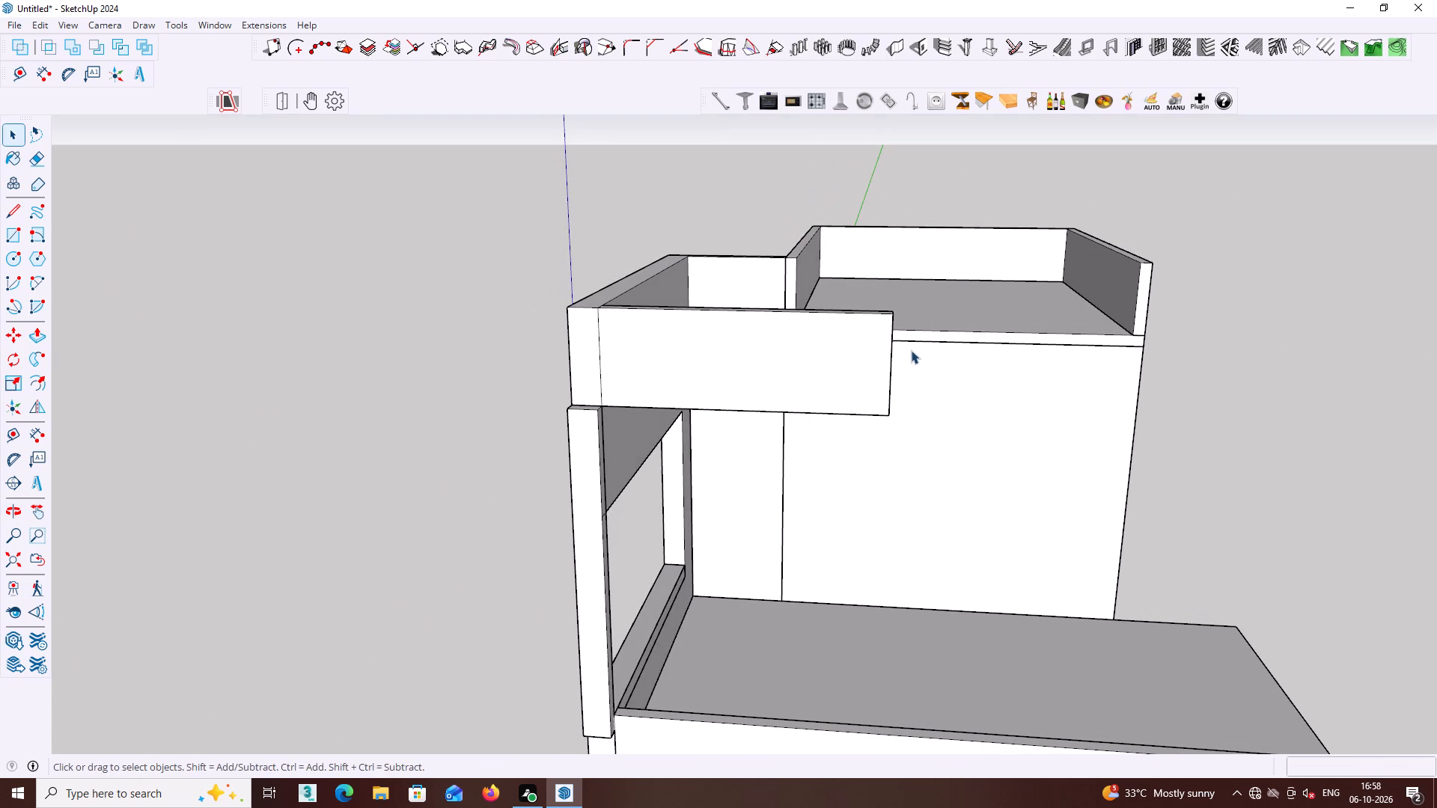
pyautogui.moveTo(918, 364); pyautogui.dragTo(1004, 453, button='middle')
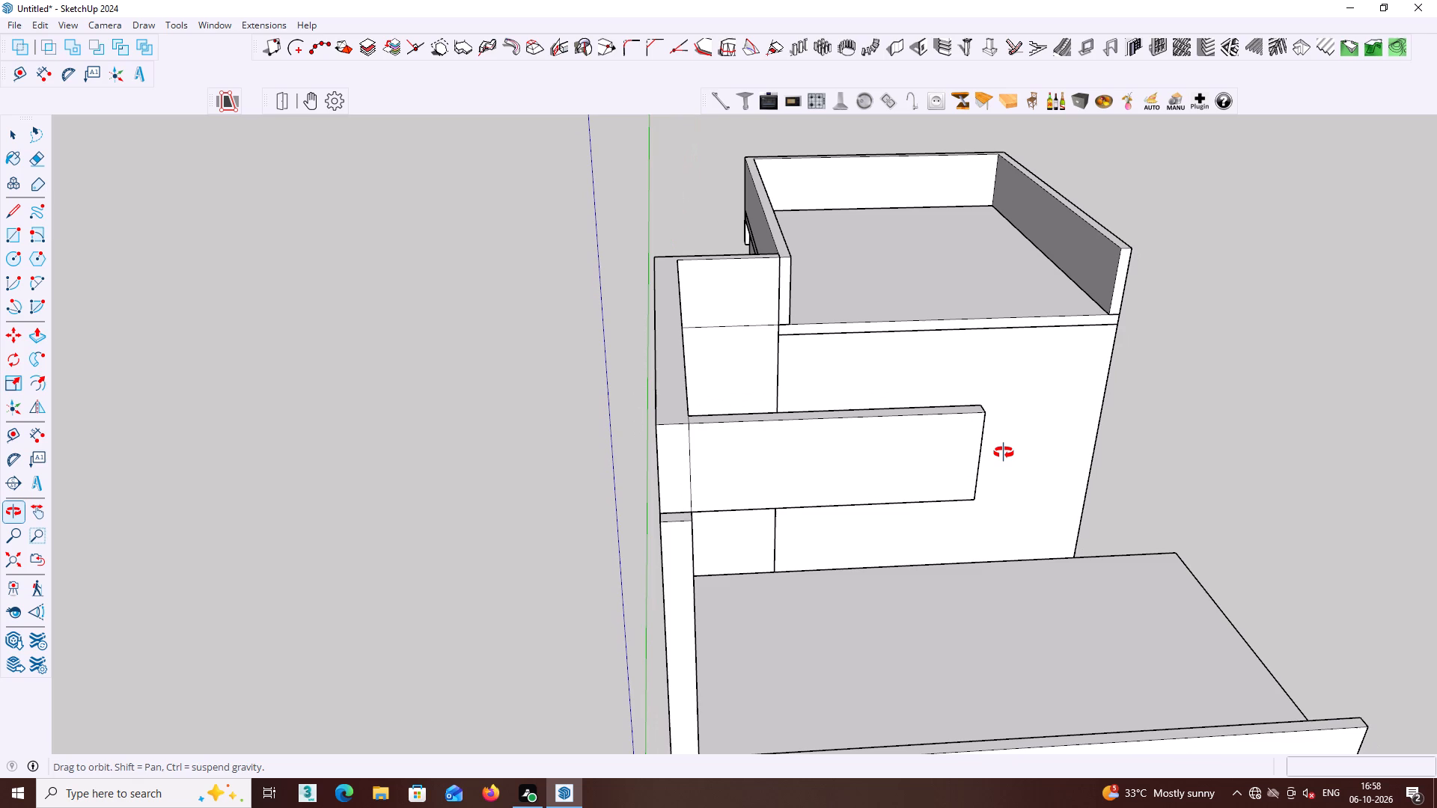
pyautogui.moveTo(1004, 453); pyautogui.dragTo(821, 229, button='middle')
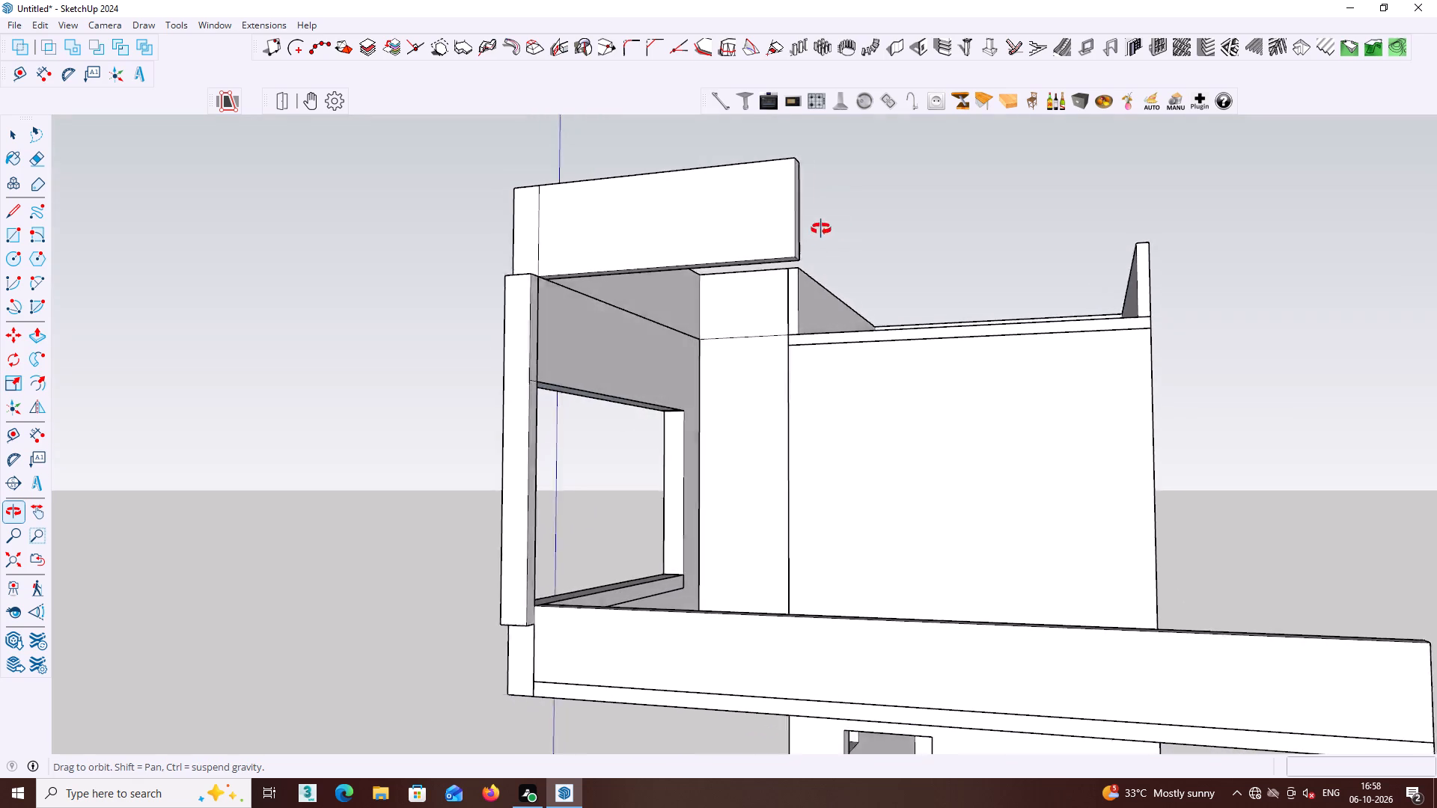
pyautogui.moveTo(821, 229); pyautogui.dragTo(836, 372, button='middle')
pyautogui.scroll(-4, 851, 396)
pyautogui.moveTo(874, 484); pyautogui.dragTo(1028, 492, button='middle')
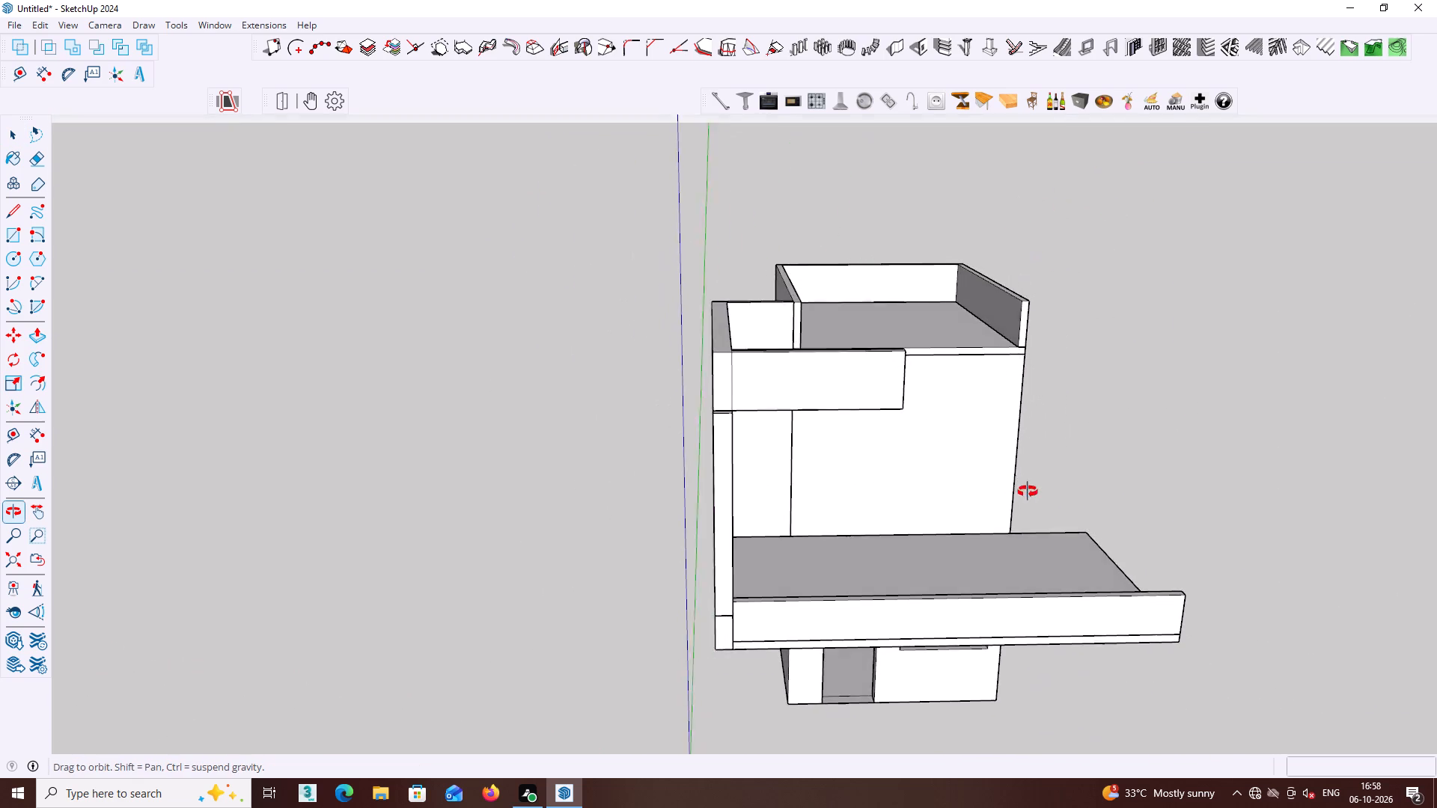
pyautogui.moveTo(1028, 492); pyautogui.dragTo(959, 425, button='middle')
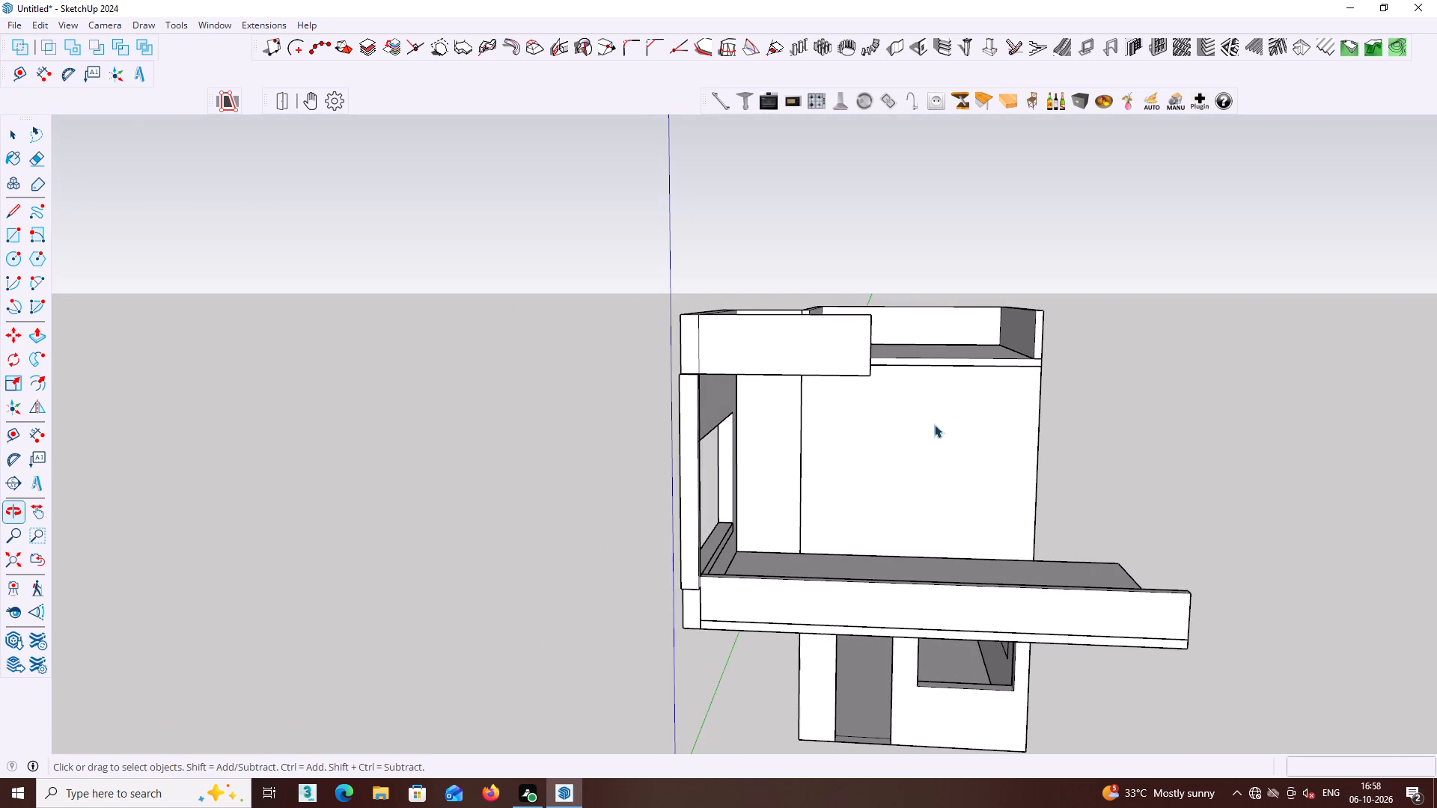
pyautogui.moveTo(864, 434); pyautogui.dragTo(880, 429, button='middle')
pyautogui.moveTo(928, 406); pyautogui.dragTo(773, 377, button='middle')
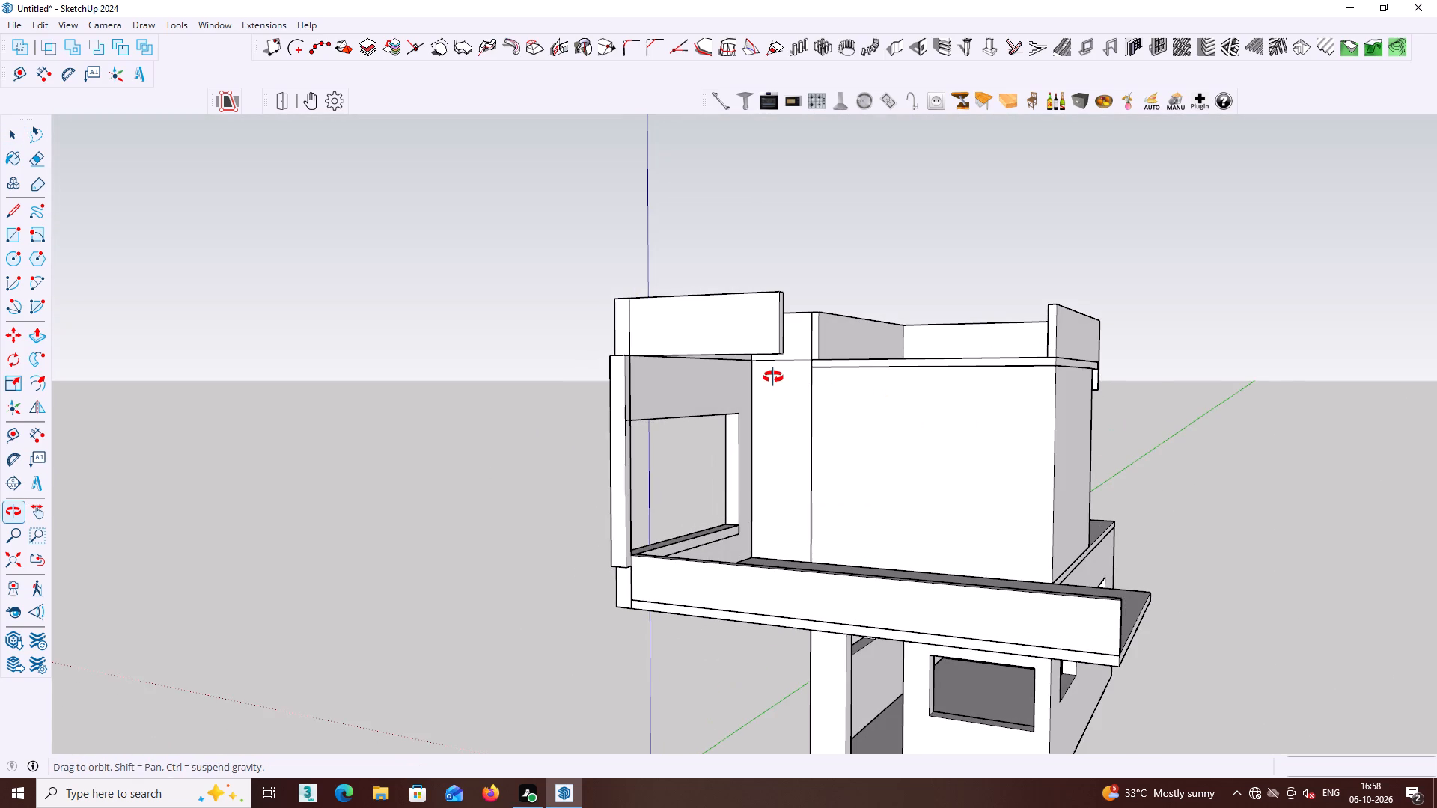
pyautogui.moveTo(773, 377); pyautogui.dragTo(623, 376, button='middle')
pyautogui.scroll(1, 682, 324)
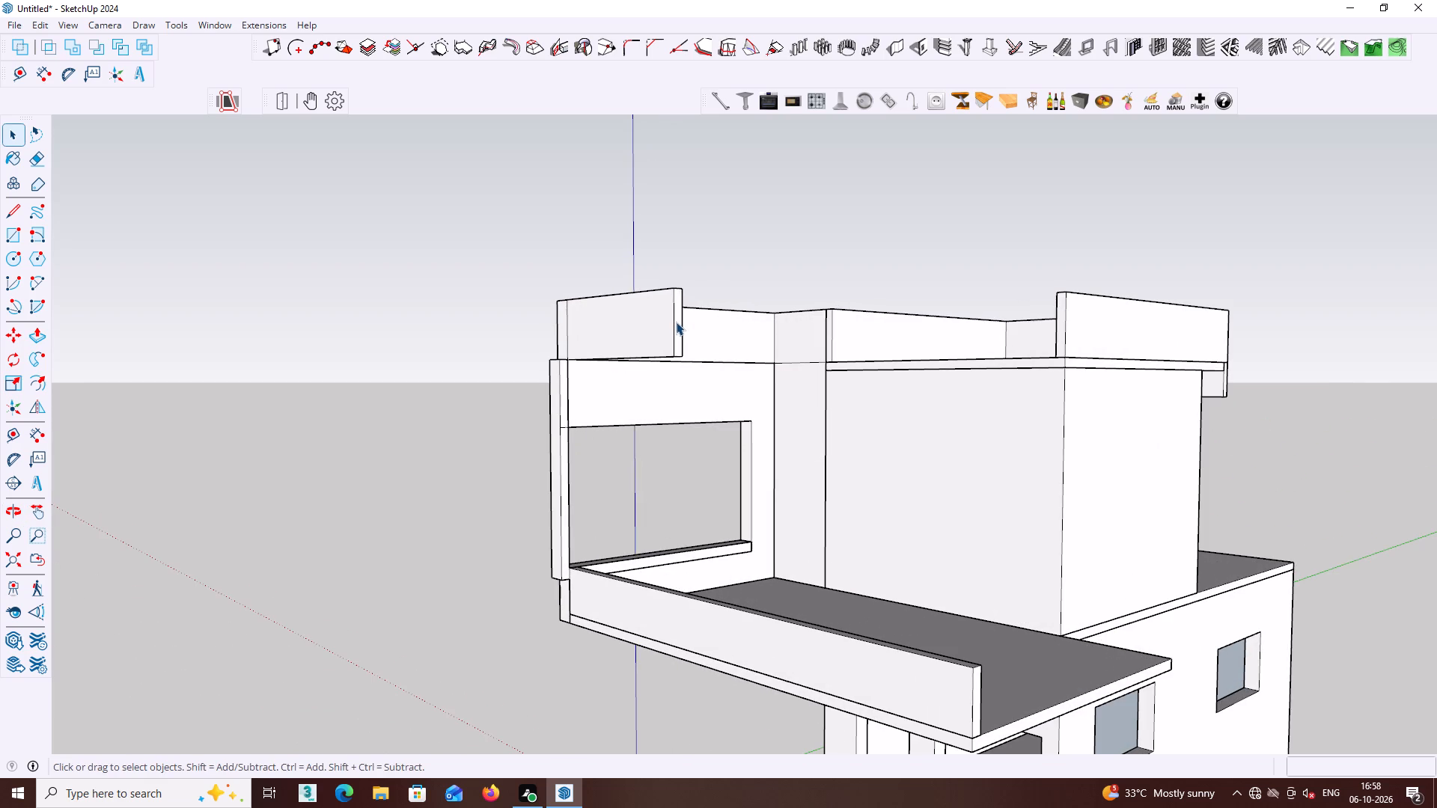
pyautogui.click(676, 322)
pyautogui.click(678, 323)
pyautogui.press('p')
pyautogui.click(680, 332)
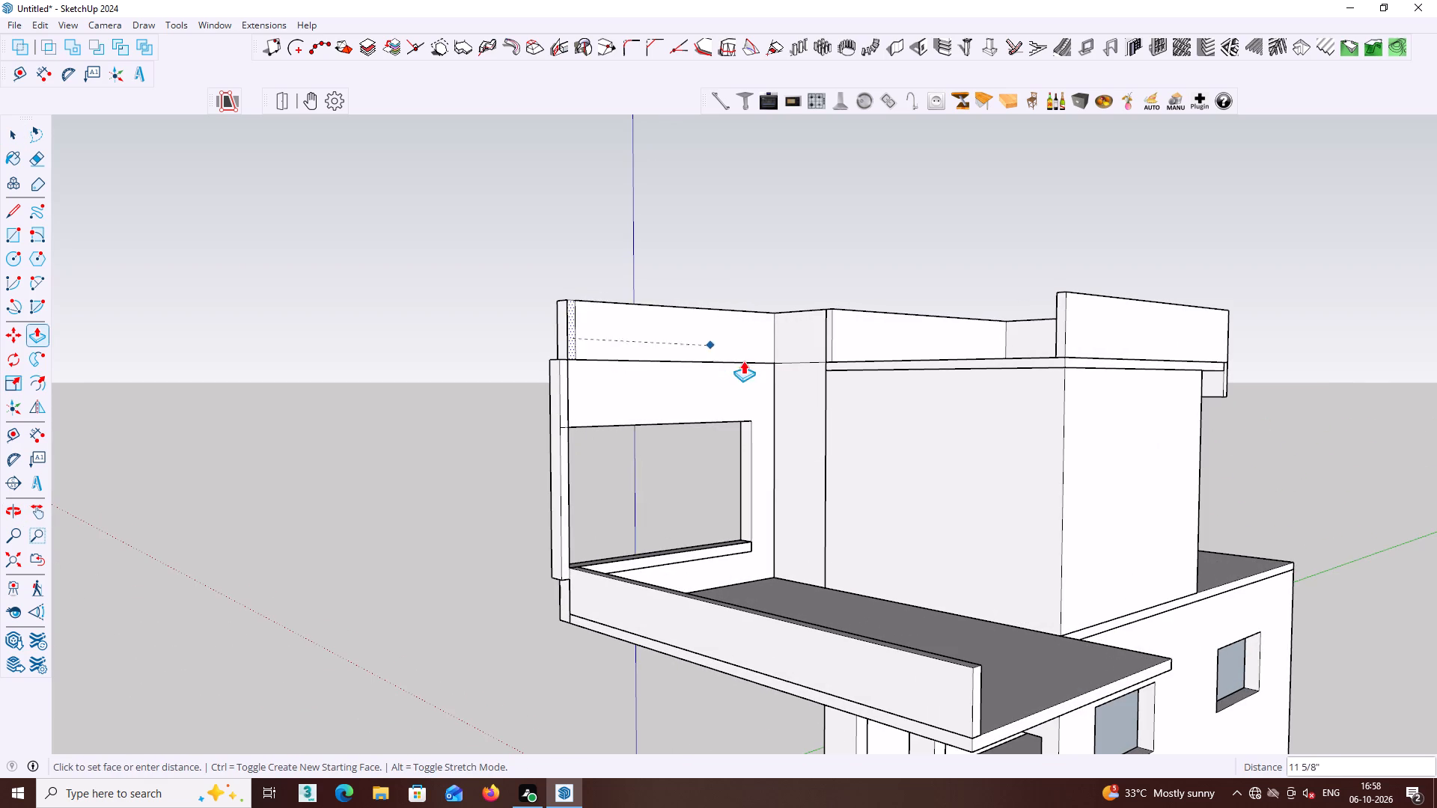
pyautogui.click(972, 664)
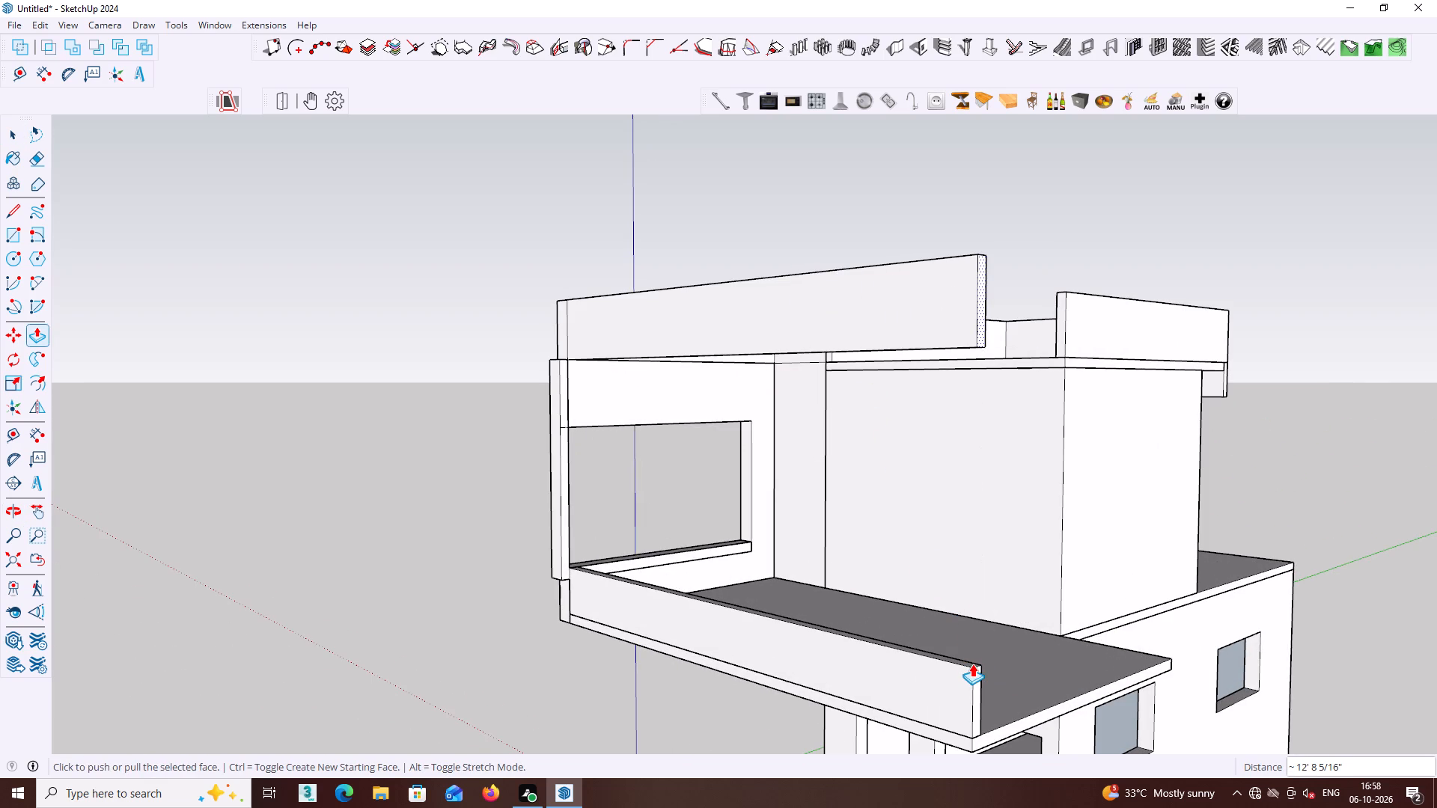
# Examine the lengthened upper parapet against the balcony and the rest of the house from several sides.
pyautogui.moveTo(1030, 583); pyautogui.dragTo(1296, 660, button='middle')
pyautogui.moveTo(1185, 553); pyautogui.dragTo(945, 532, button='middle')
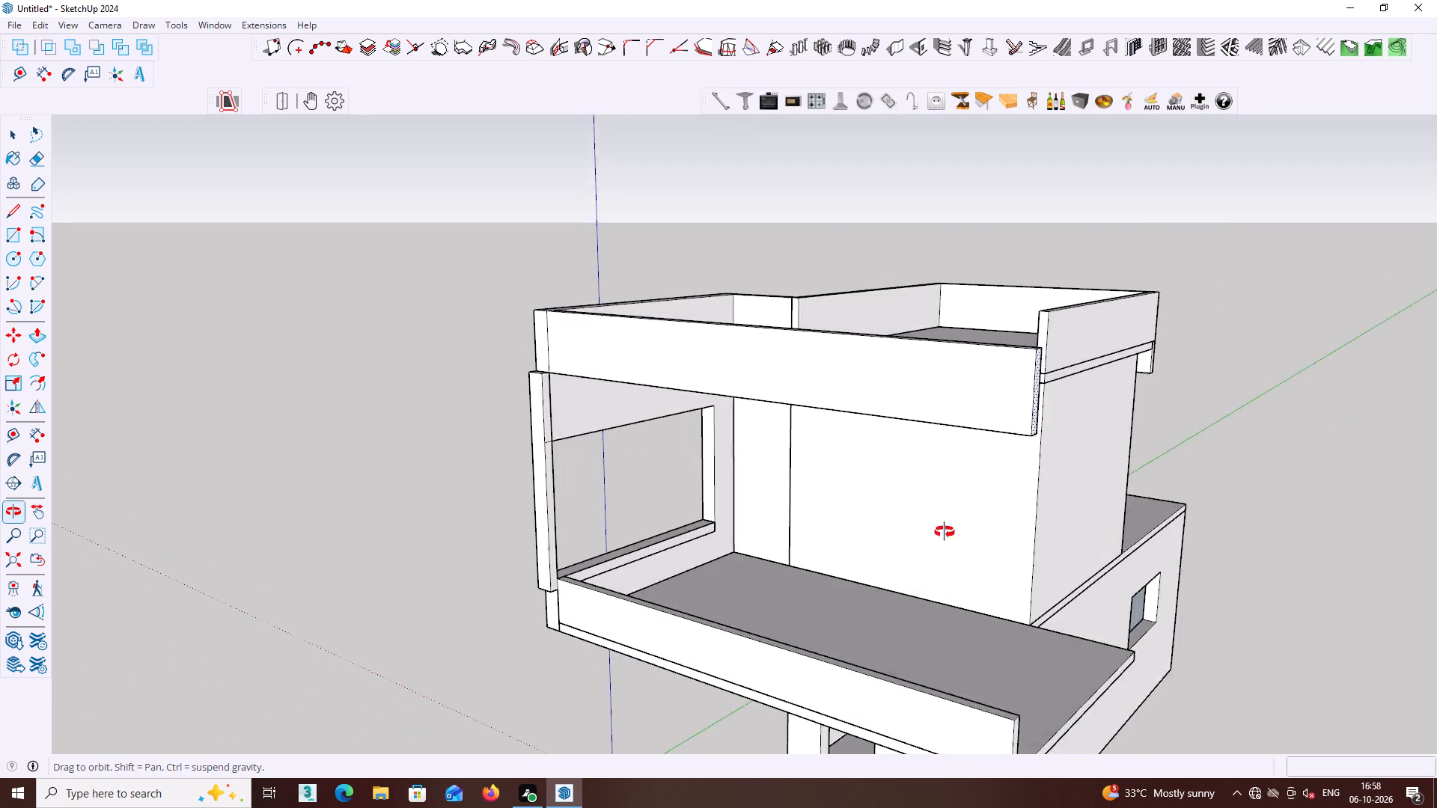
pyautogui.moveTo(945, 532); pyautogui.dragTo(935, 544, button='middle')
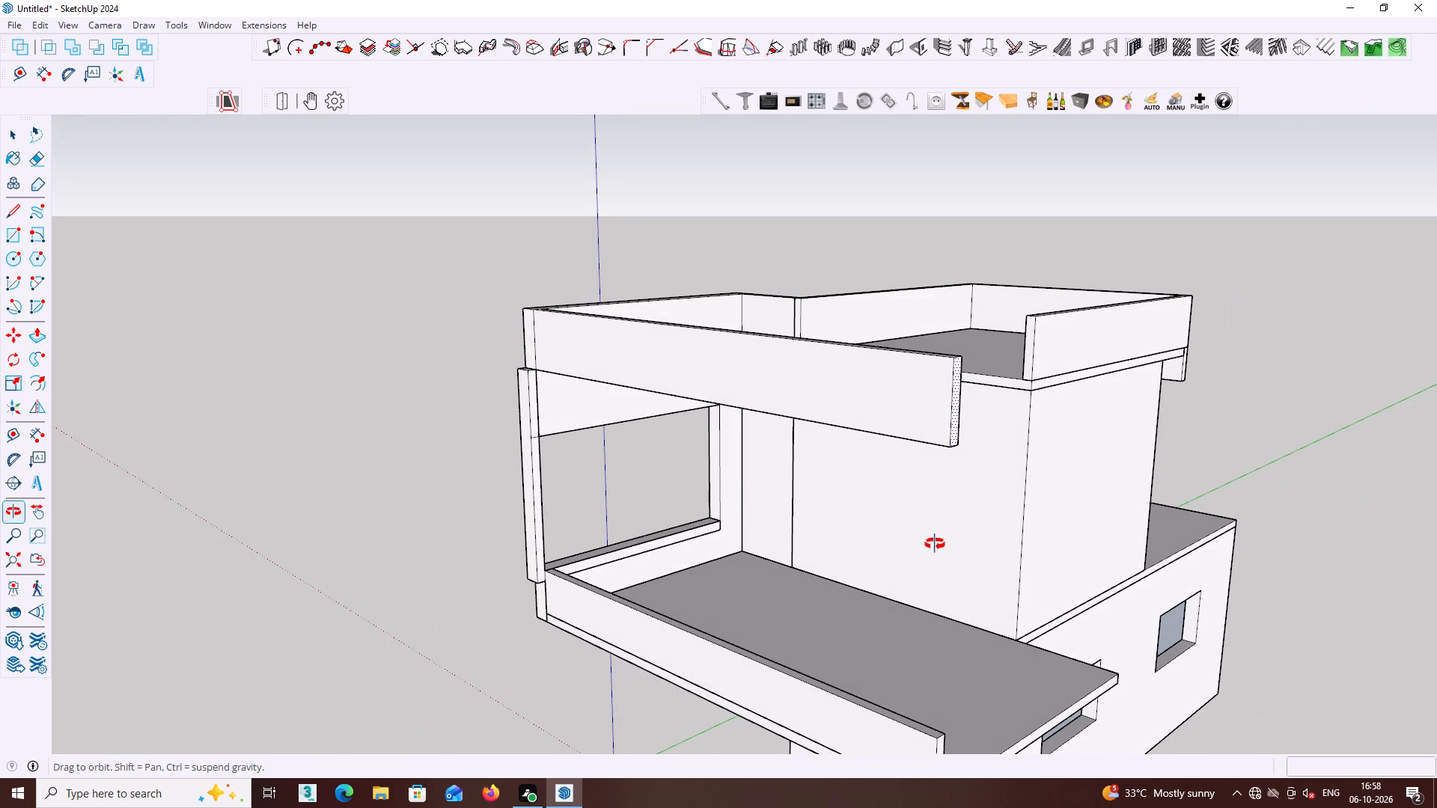
pyautogui.moveTo(935, 544); pyautogui.dragTo(943, 533, button='middle')
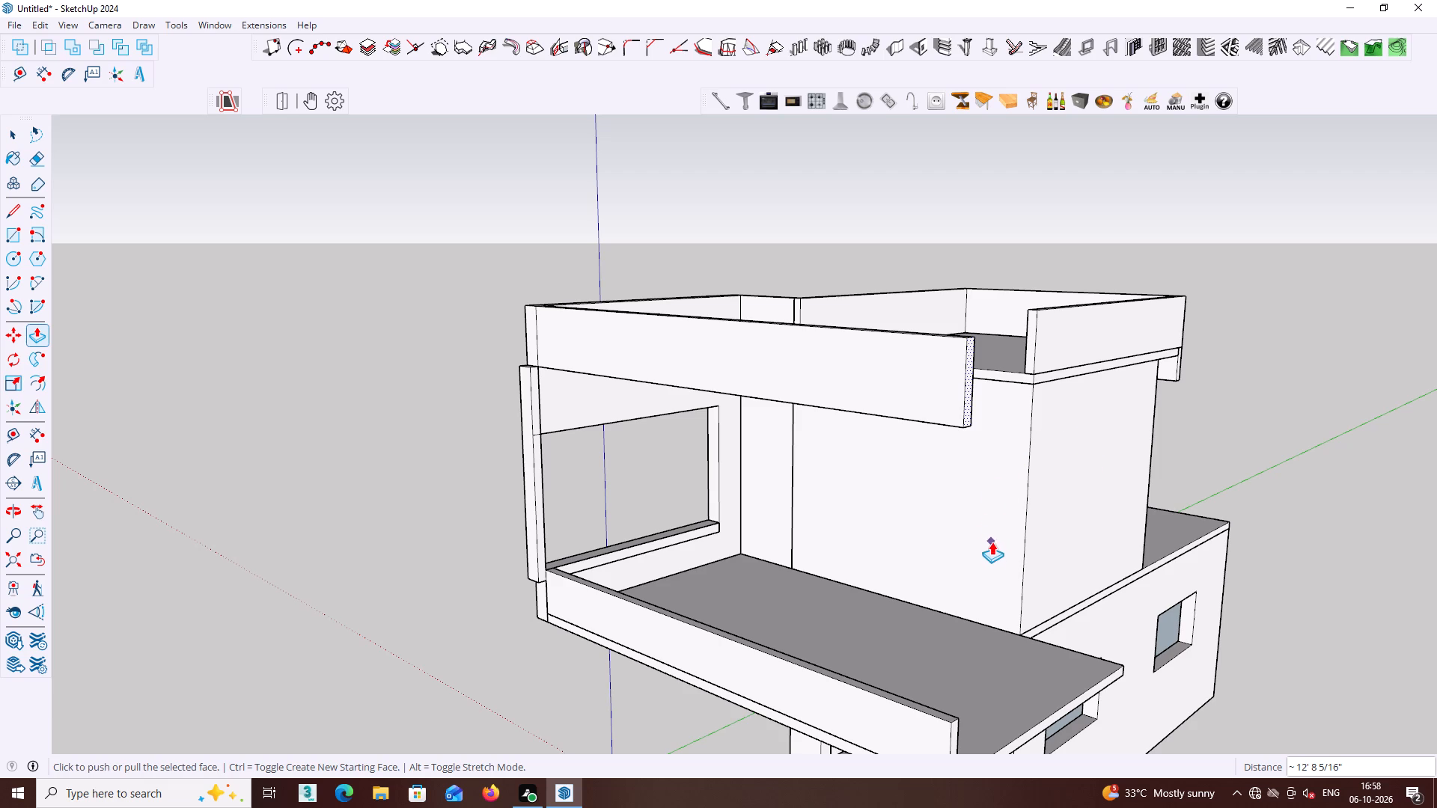
pyautogui.scroll(-7, 992, 542)
pyautogui.moveTo(997, 587); pyautogui.dragTo(1221, 593, button='middle')
pyautogui.scroll(2, 763, 566)
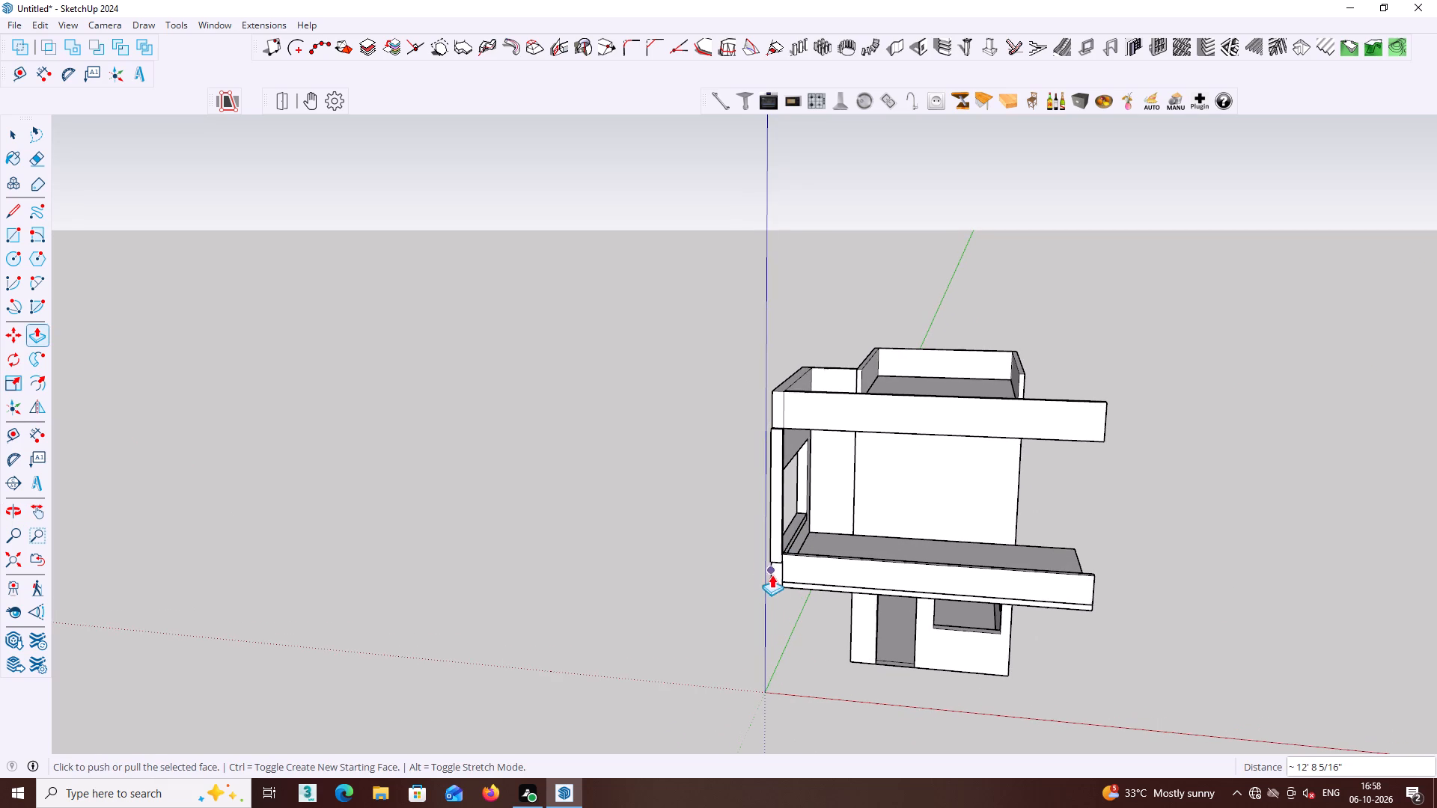
pyautogui.moveTo(821, 607); pyautogui.dragTo(1031, 614, button='middle')
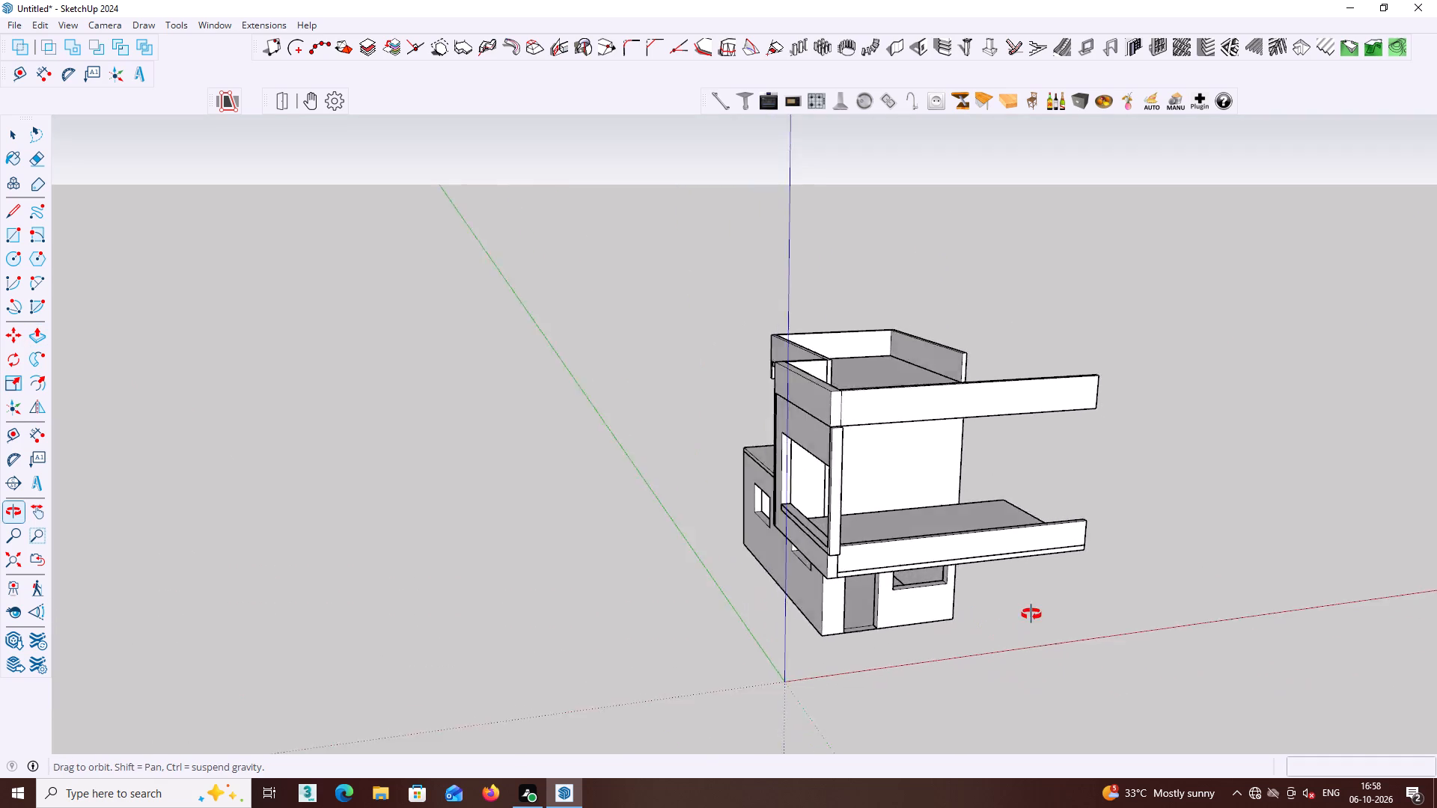
pyautogui.moveTo(1031, 614); pyautogui.dragTo(741, 474, button='middle')
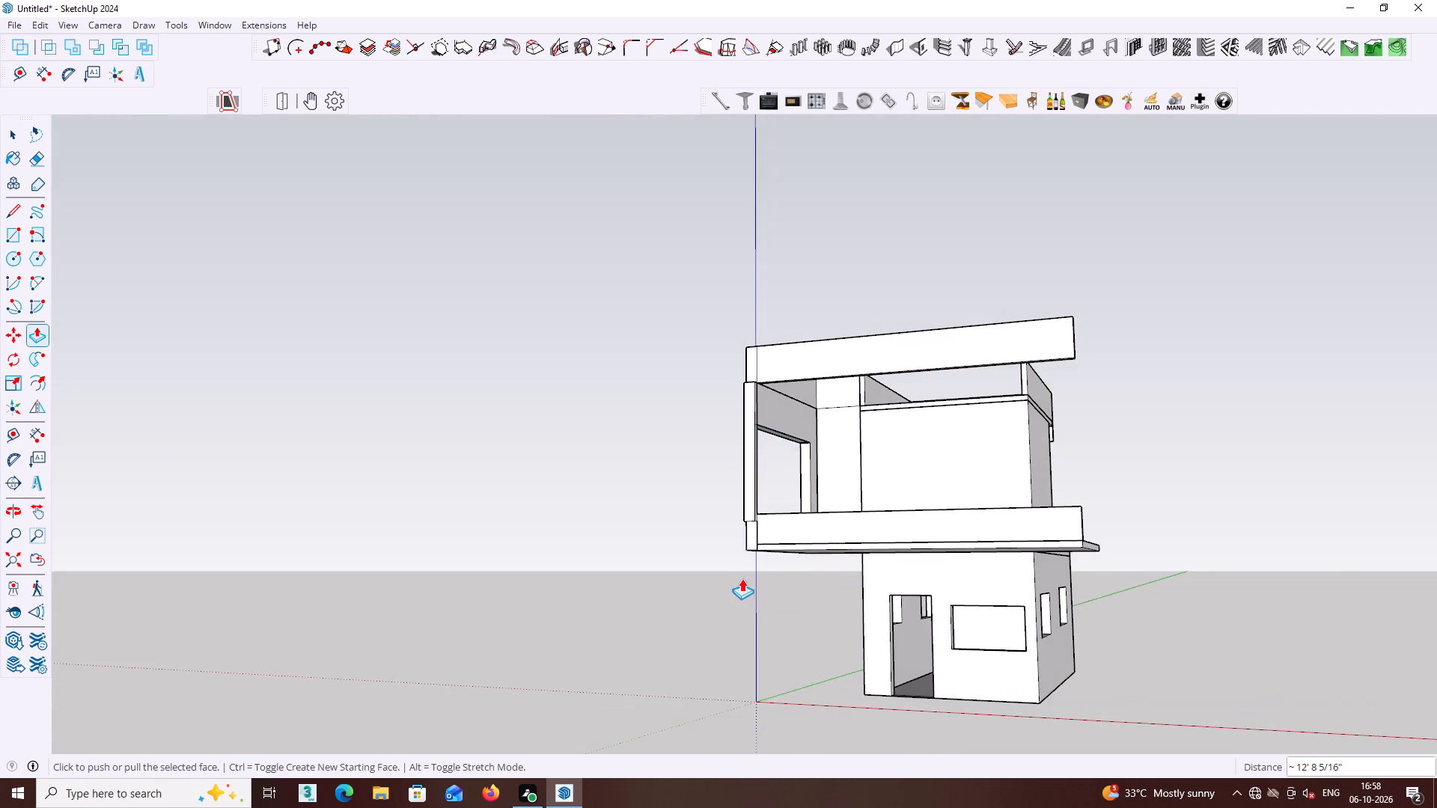
# Examine the joint between the foot of the corner post and the balcony parapet.
pyautogui.scroll(5, 752, 566)
pyautogui.moveTo(759, 522); pyautogui.dragTo(664, 545, button='middle')
pyautogui.scroll(6, 718, 538)
pyautogui.moveTo(726, 536); pyautogui.dragTo(739, 555, button='middle')
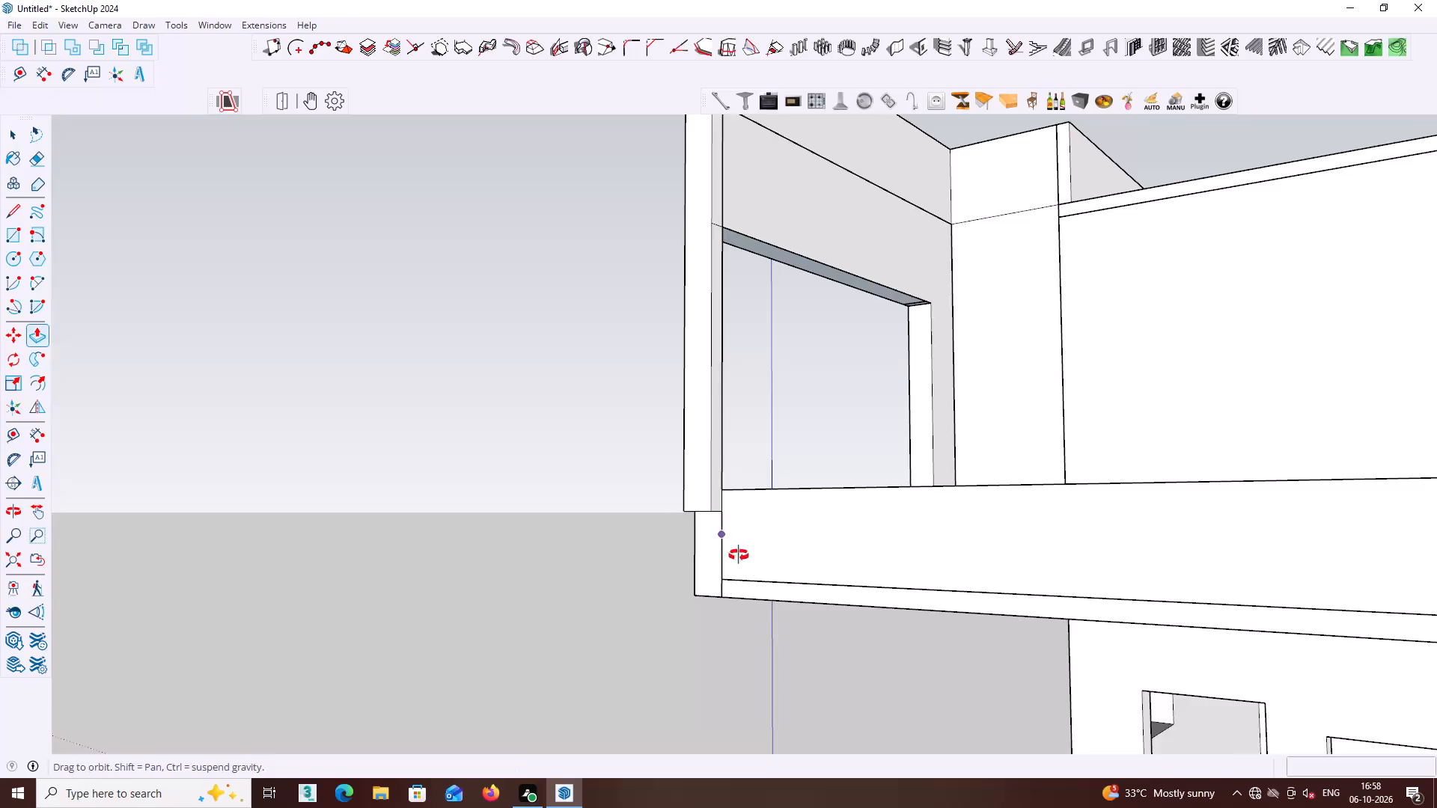
pyautogui.moveTo(739, 555); pyautogui.dragTo(769, 583, button='middle')
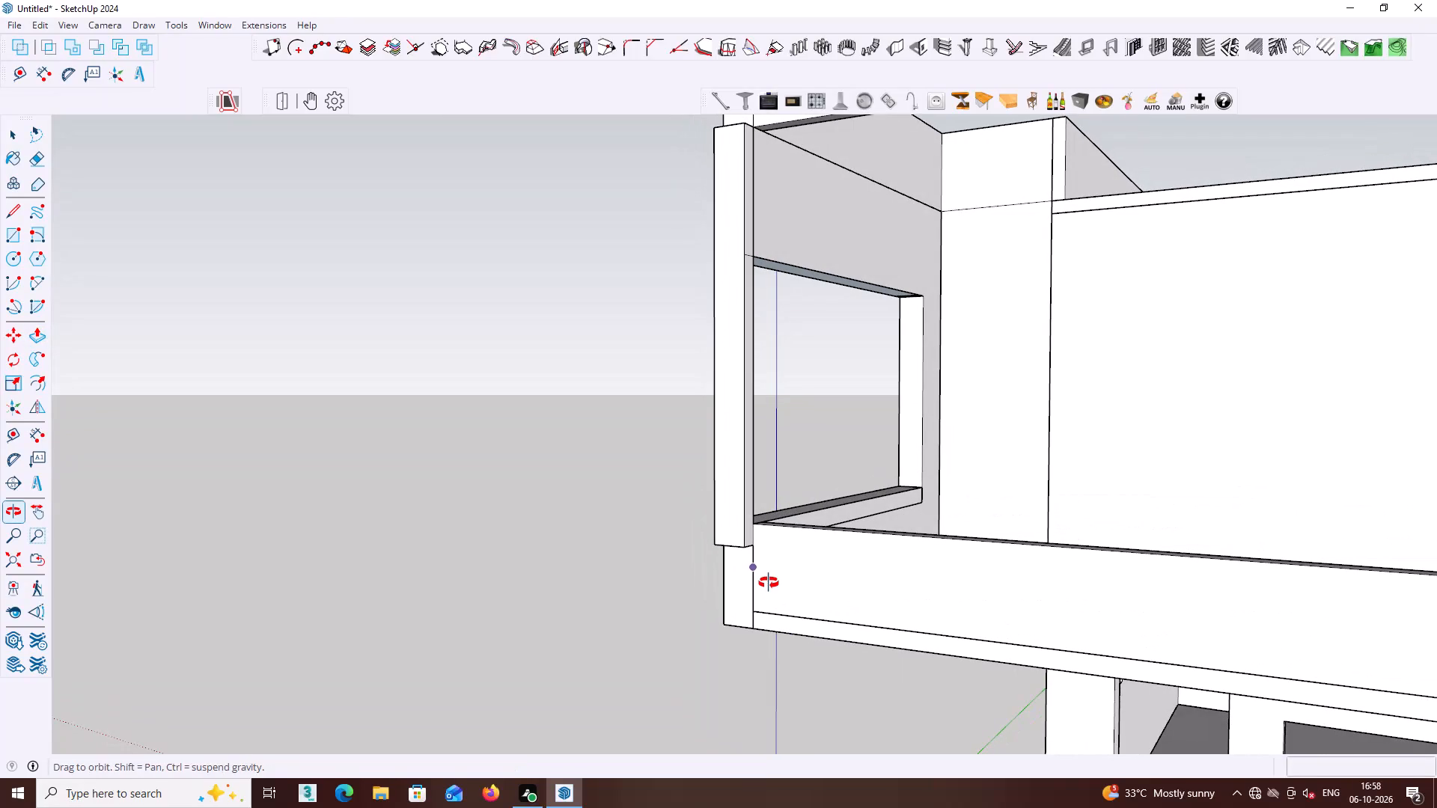
pyautogui.moveTo(769, 583); pyautogui.dragTo(653, 480, button='middle')
pyautogui.press('space')
pyautogui.moveTo(633, 506); pyautogui.dragTo(713, 517, button='middle')
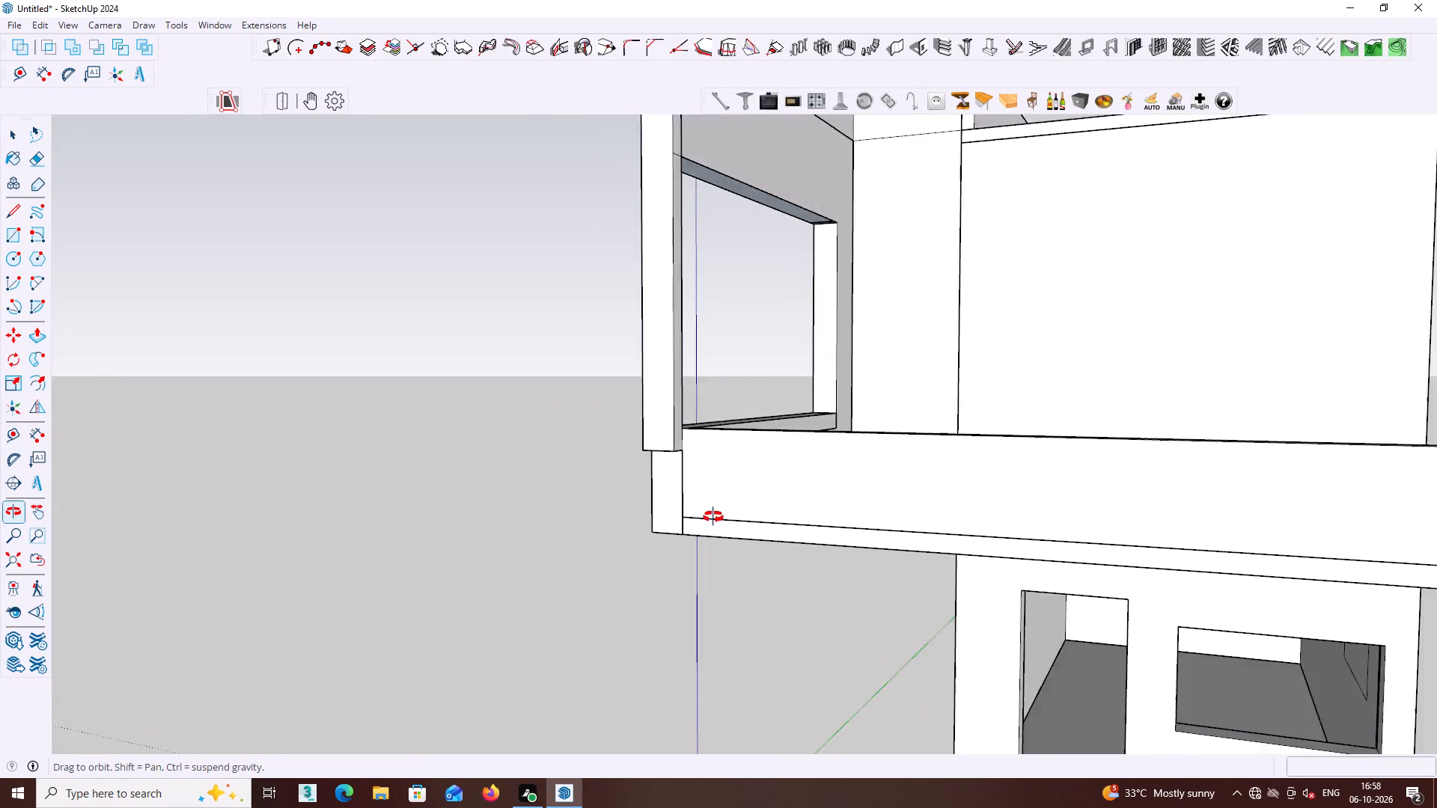
pyautogui.moveTo(713, 517); pyautogui.dragTo(730, 517, button='middle')
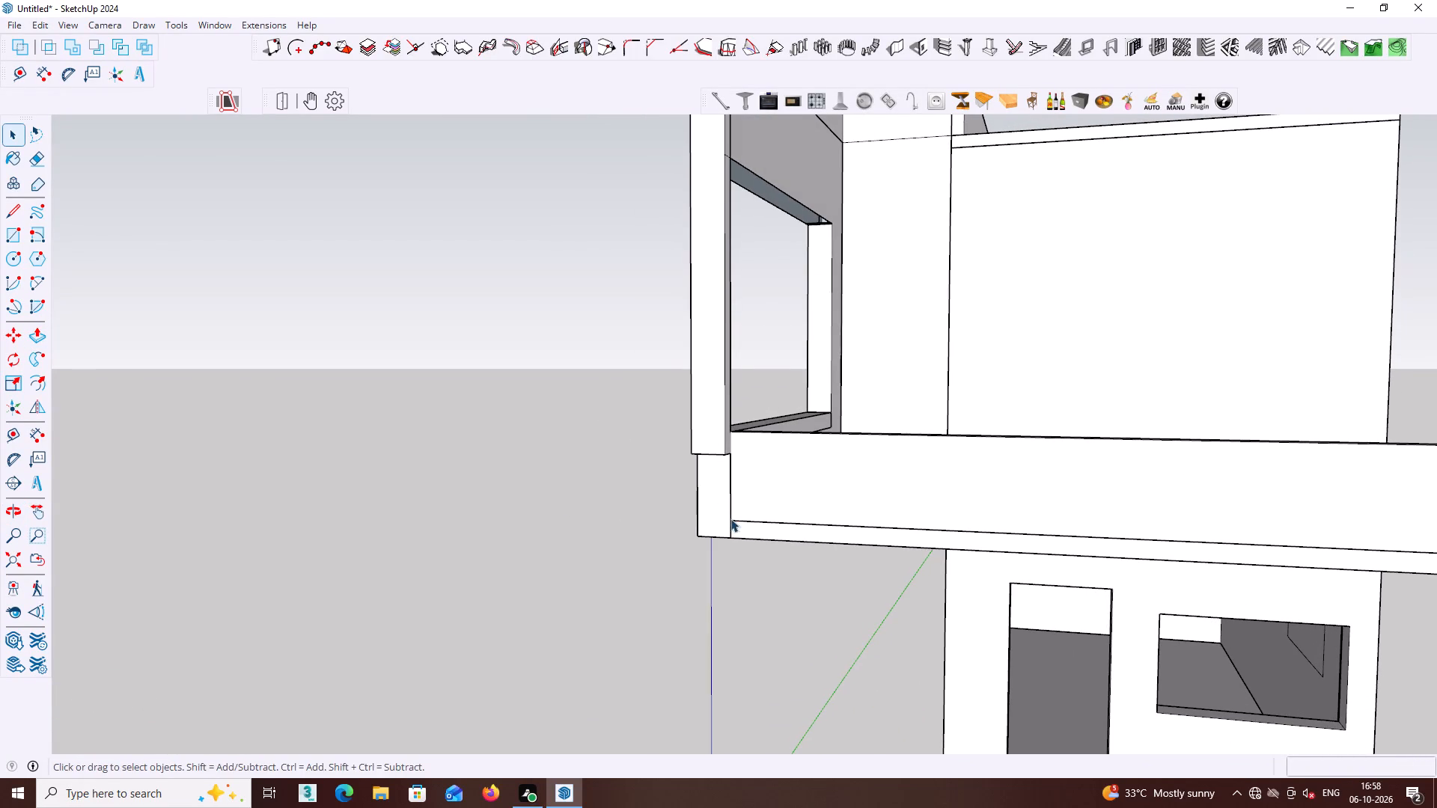
pyautogui.moveTo(730, 509); pyautogui.dragTo(732, 535, button='middle')
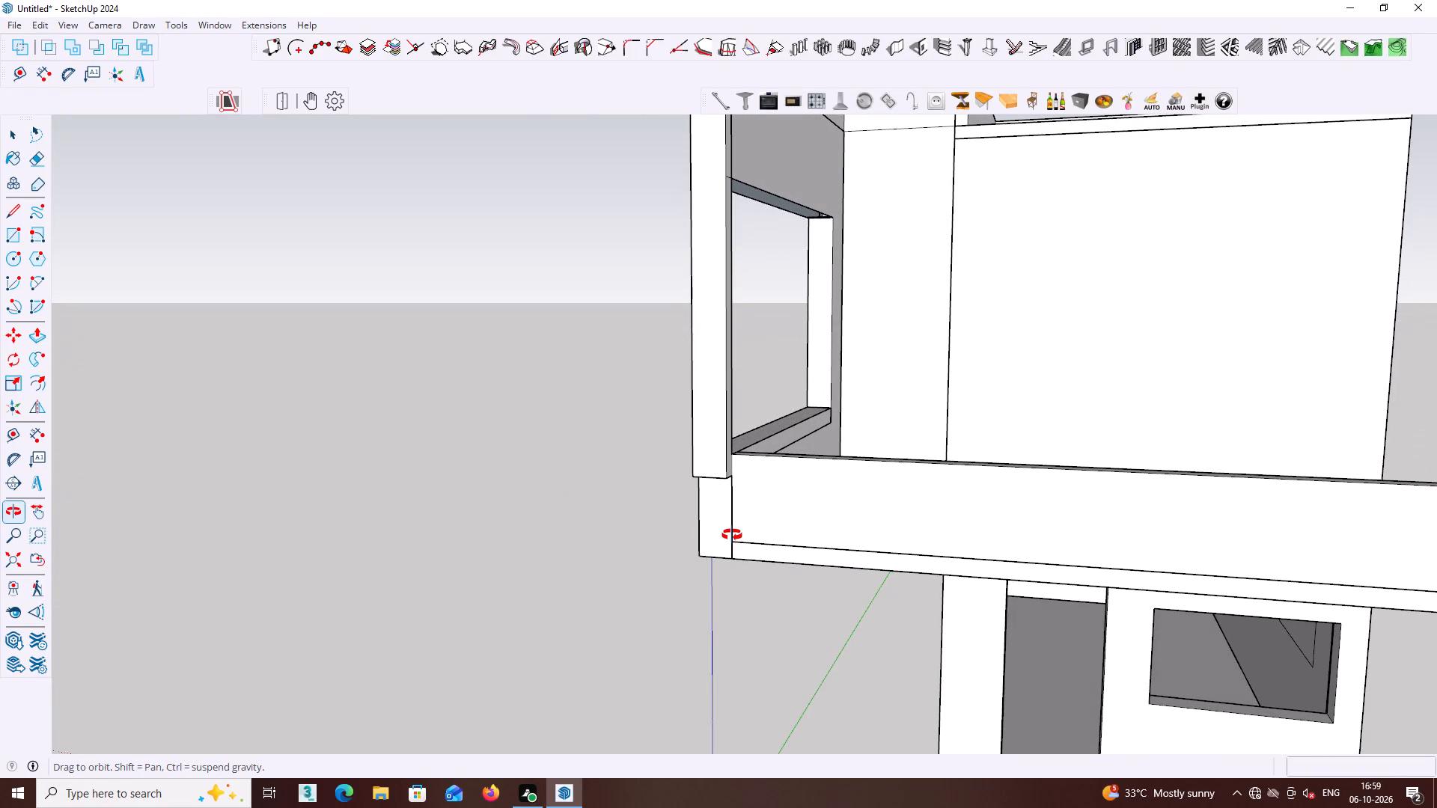
pyautogui.moveTo(732, 535); pyautogui.dragTo(555, 439, button='middle')
# Draw a rectangle about 9' 7" by 10" along the bottom of the upper parapet's front face, from beside the post, and select its face.
pyautogui.scroll(-4, 595, 451)
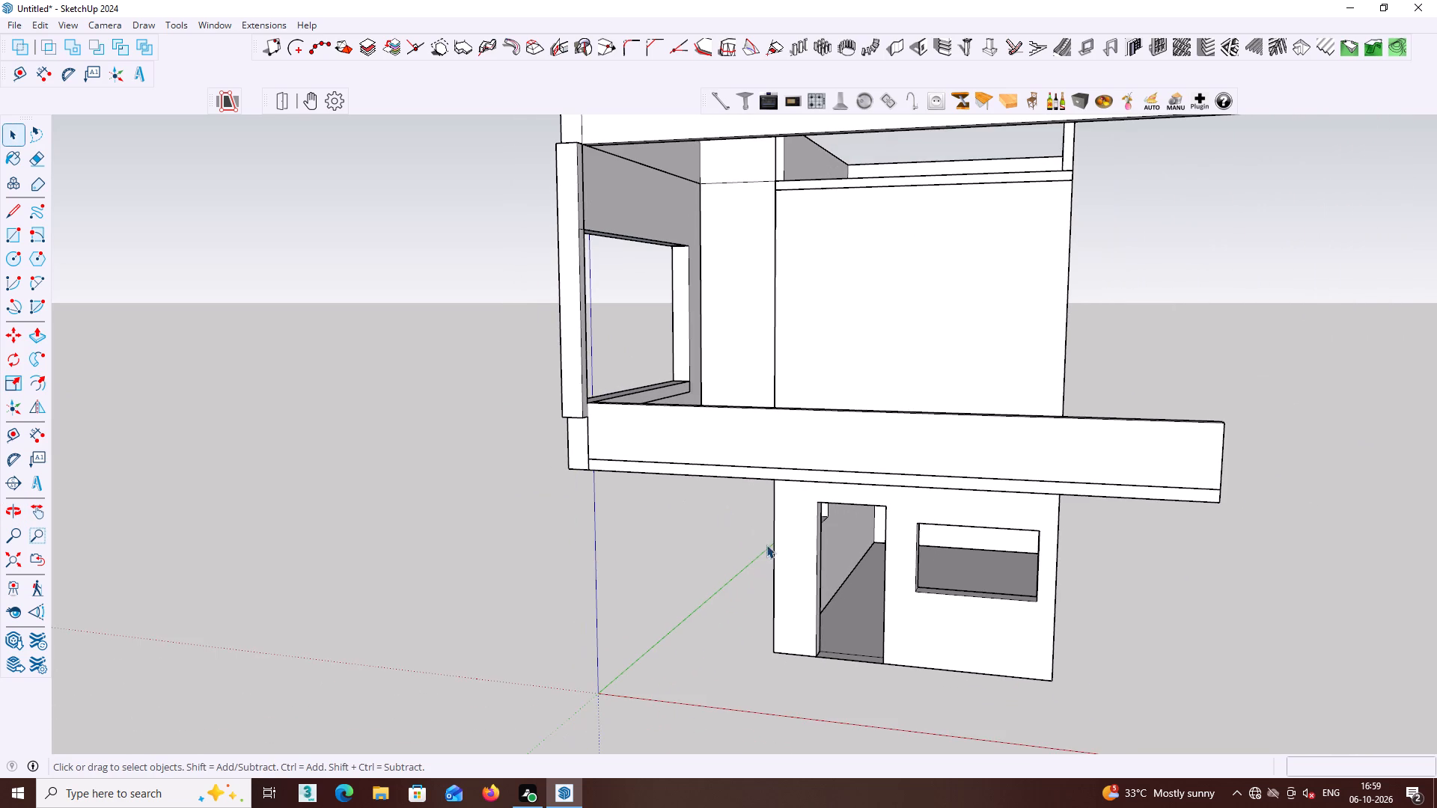
pyautogui.moveTo(762, 544); pyautogui.dragTo(716, 518, button='middle')
pyautogui.moveTo(716, 518); pyautogui.dragTo(796, 590, button='middle')
pyautogui.scroll(-3, 799, 555)
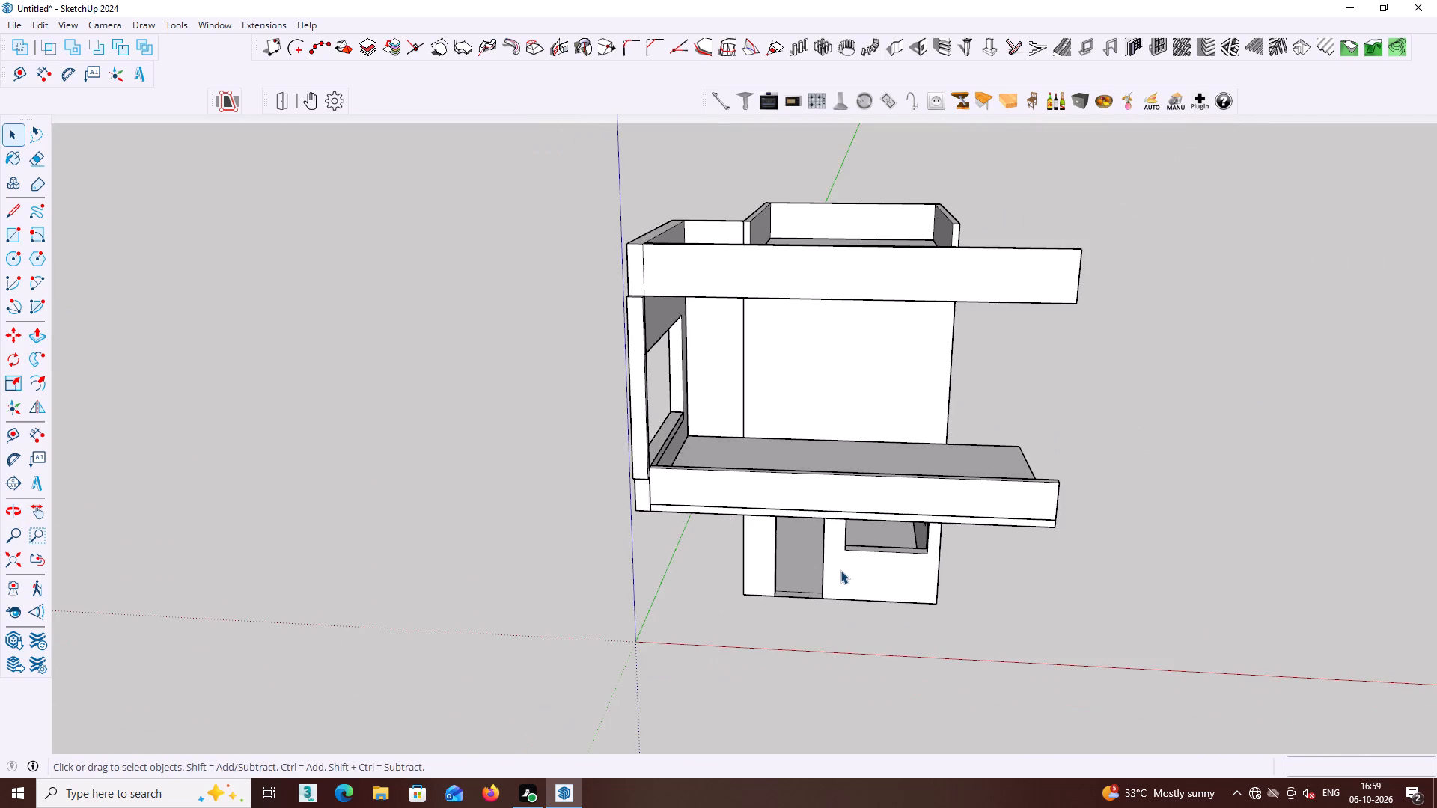
pyautogui.keyDown('shift'); pyautogui.moveTo(840, 569); pyautogui.dragTo(857, 649, button='middle'); pyautogui.keyUp('shift')
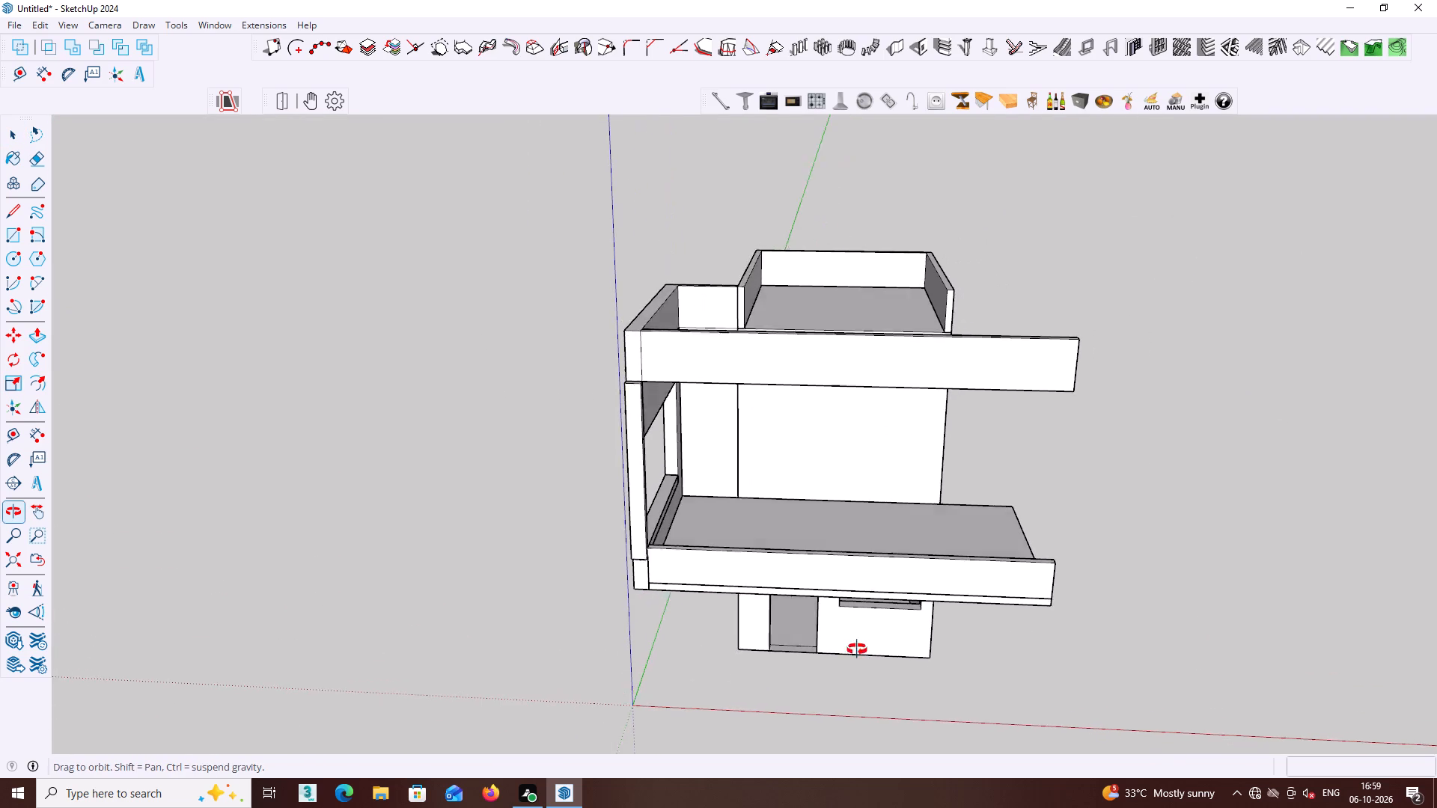
pyautogui.keyDown('shift'); pyautogui.moveTo(857, 649); pyautogui.dragTo(870, 660, button='middle'); pyautogui.keyUp('shift')
pyautogui.keyDown('shift'); pyautogui.moveTo(647, 396); pyautogui.dragTo(663, 439, button='middle'); pyautogui.keyUp('shift')
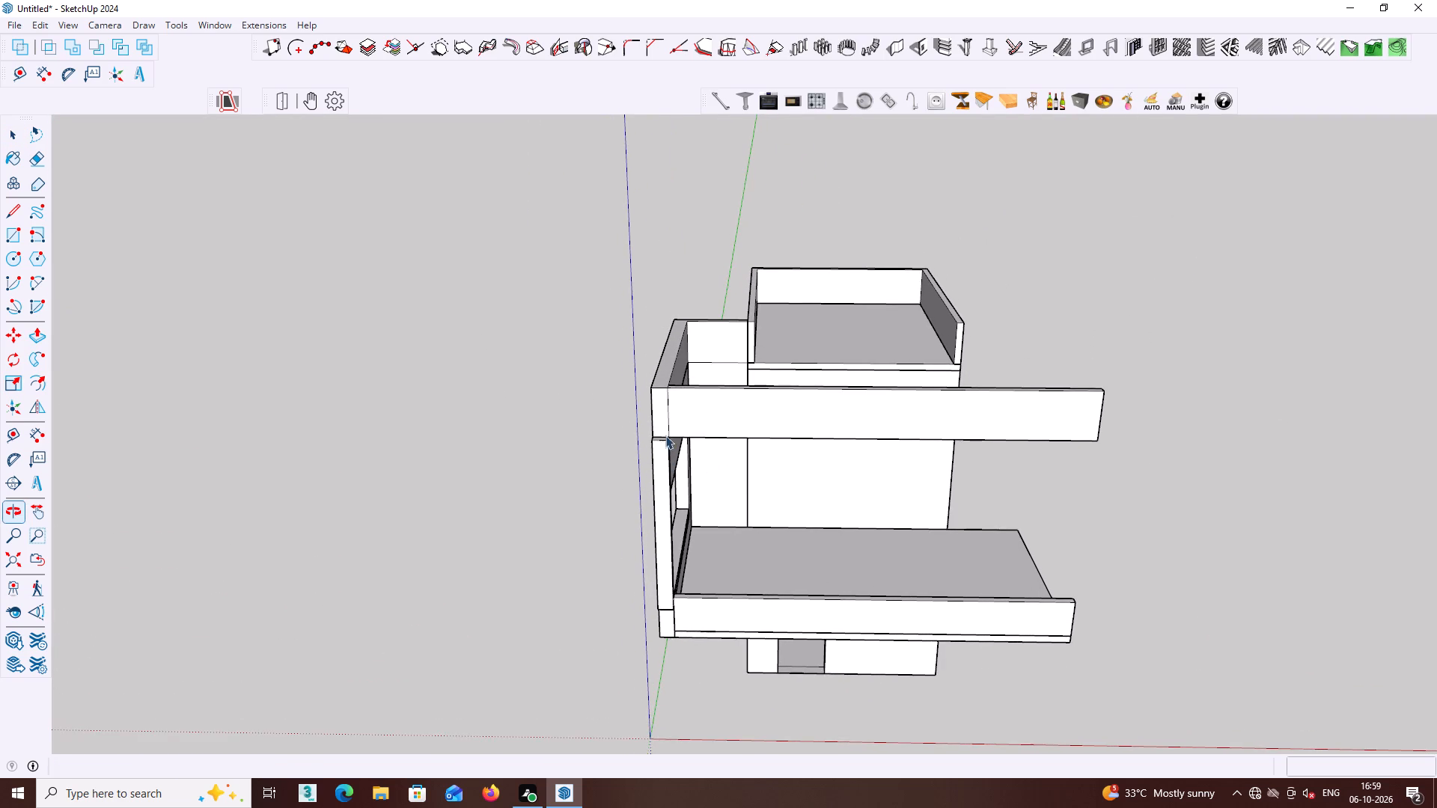
pyautogui.moveTo(682, 421); pyautogui.dragTo(683, 388, button='middle')
pyautogui.scroll(1, 672, 411)
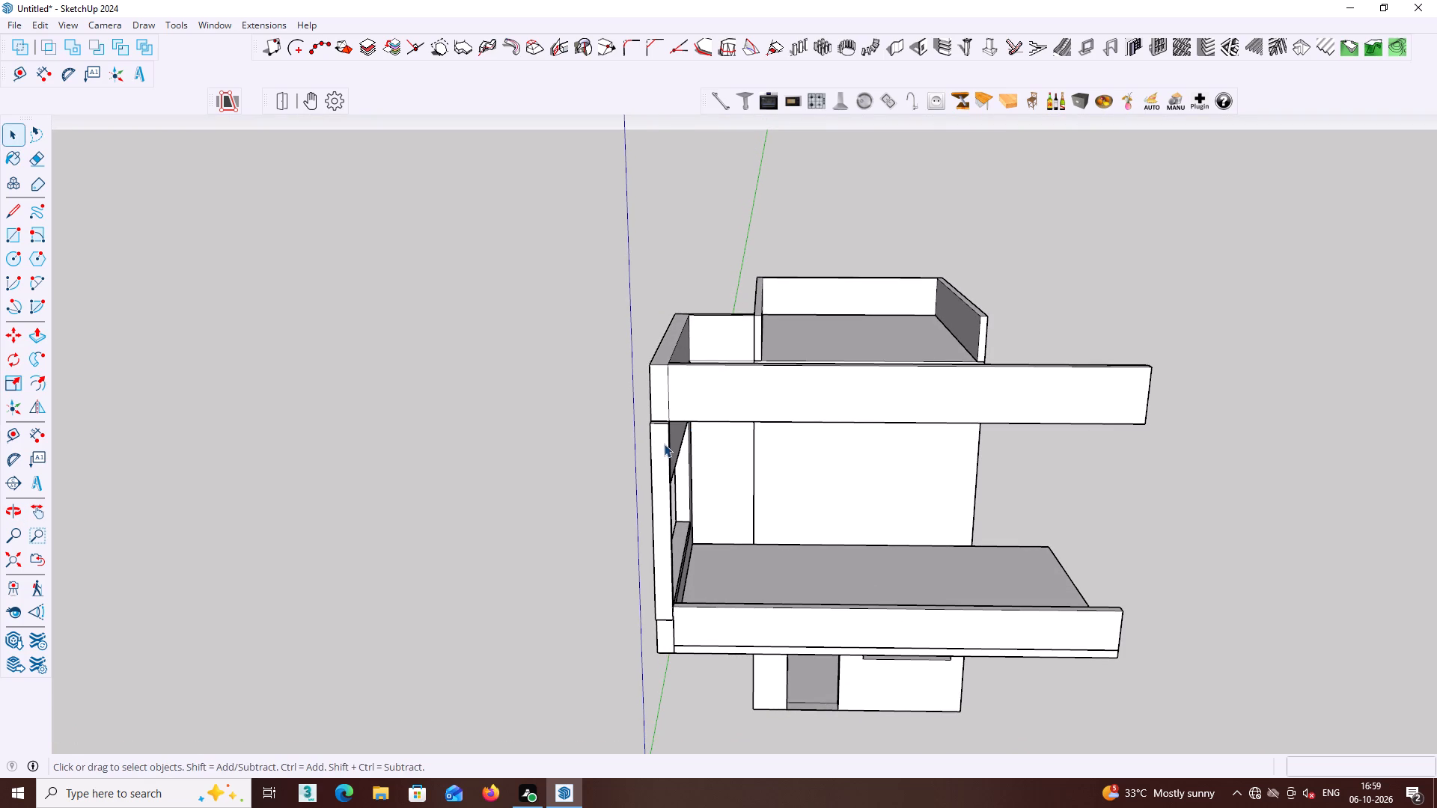
pyautogui.press('r')
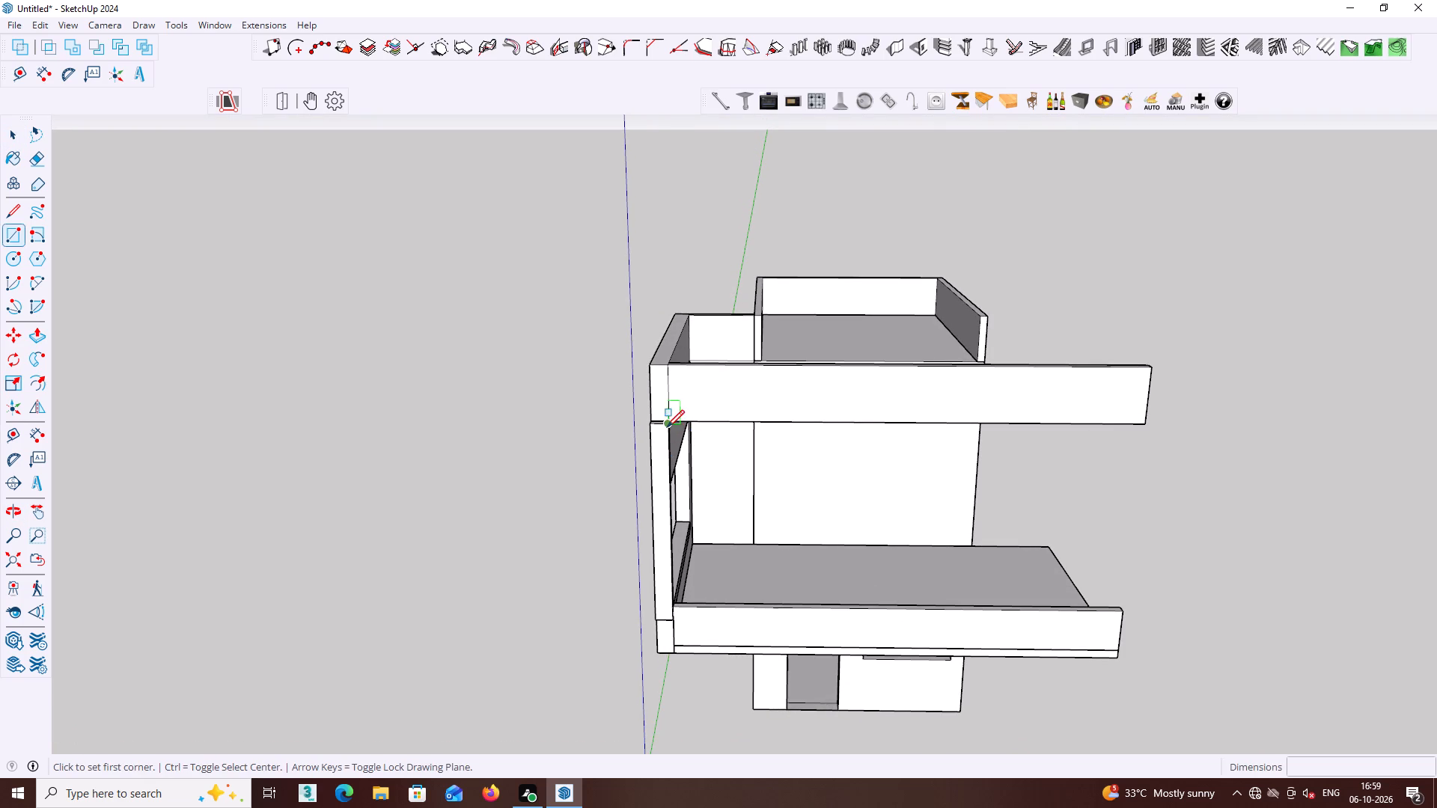
pyautogui.click(674, 423)
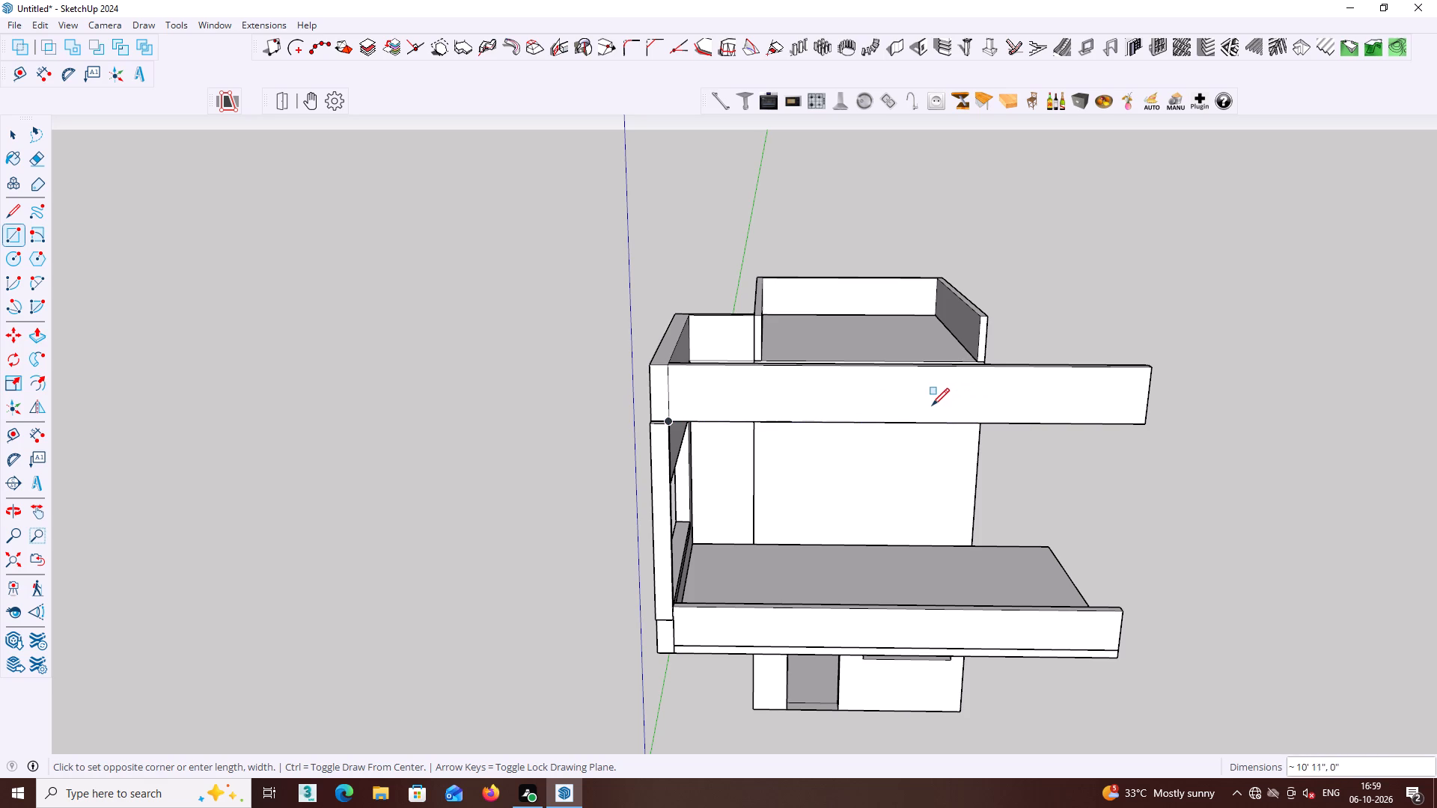
pyautogui.press('Left')
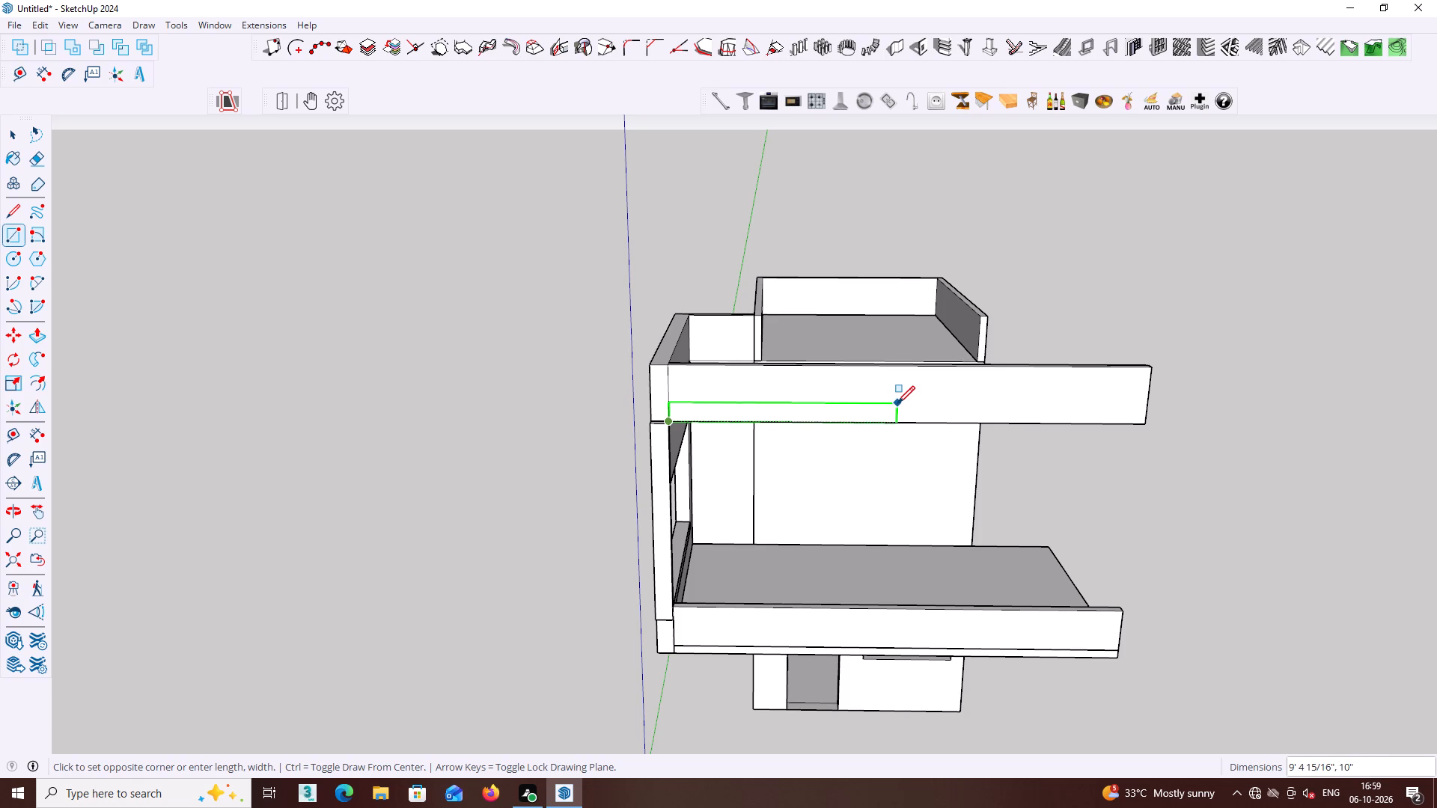
pyautogui.click(902, 403)
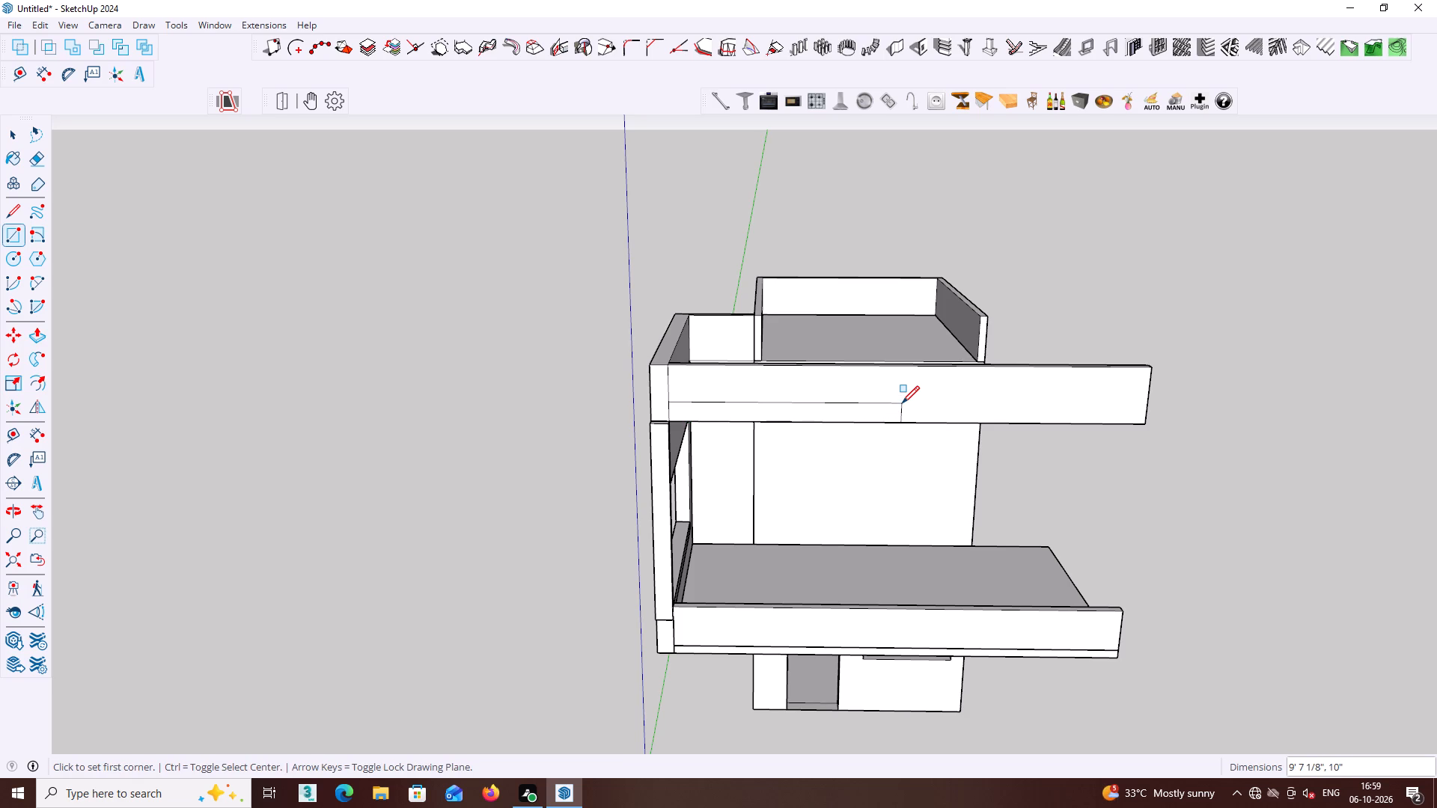
pyautogui.press('space')
pyautogui.click(880, 410)
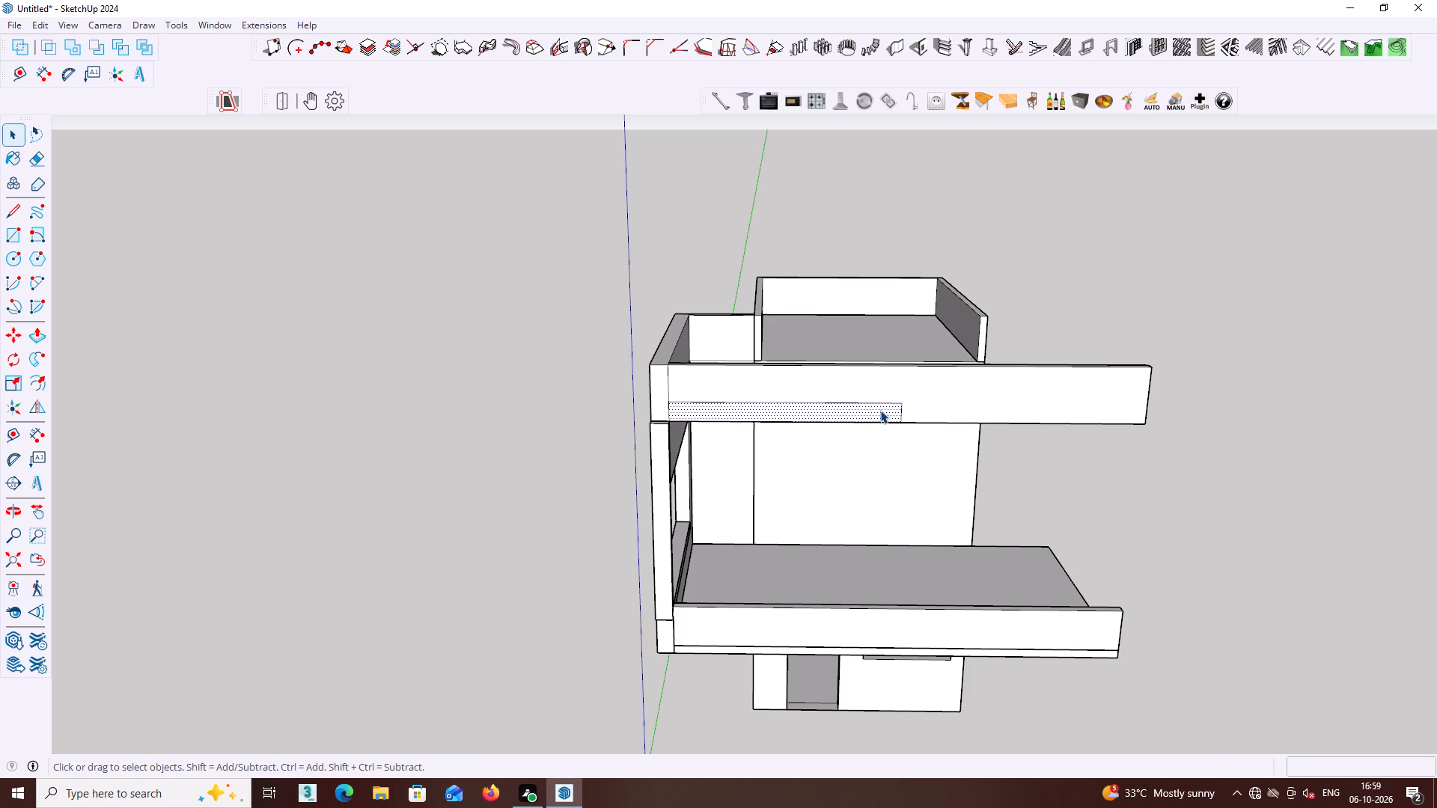
# Push/Pull the rectangle on the upper parapet's front face outward 4 1/2", flush with the corner post's front.
pyautogui.press('p')
pyautogui.click(881, 411)
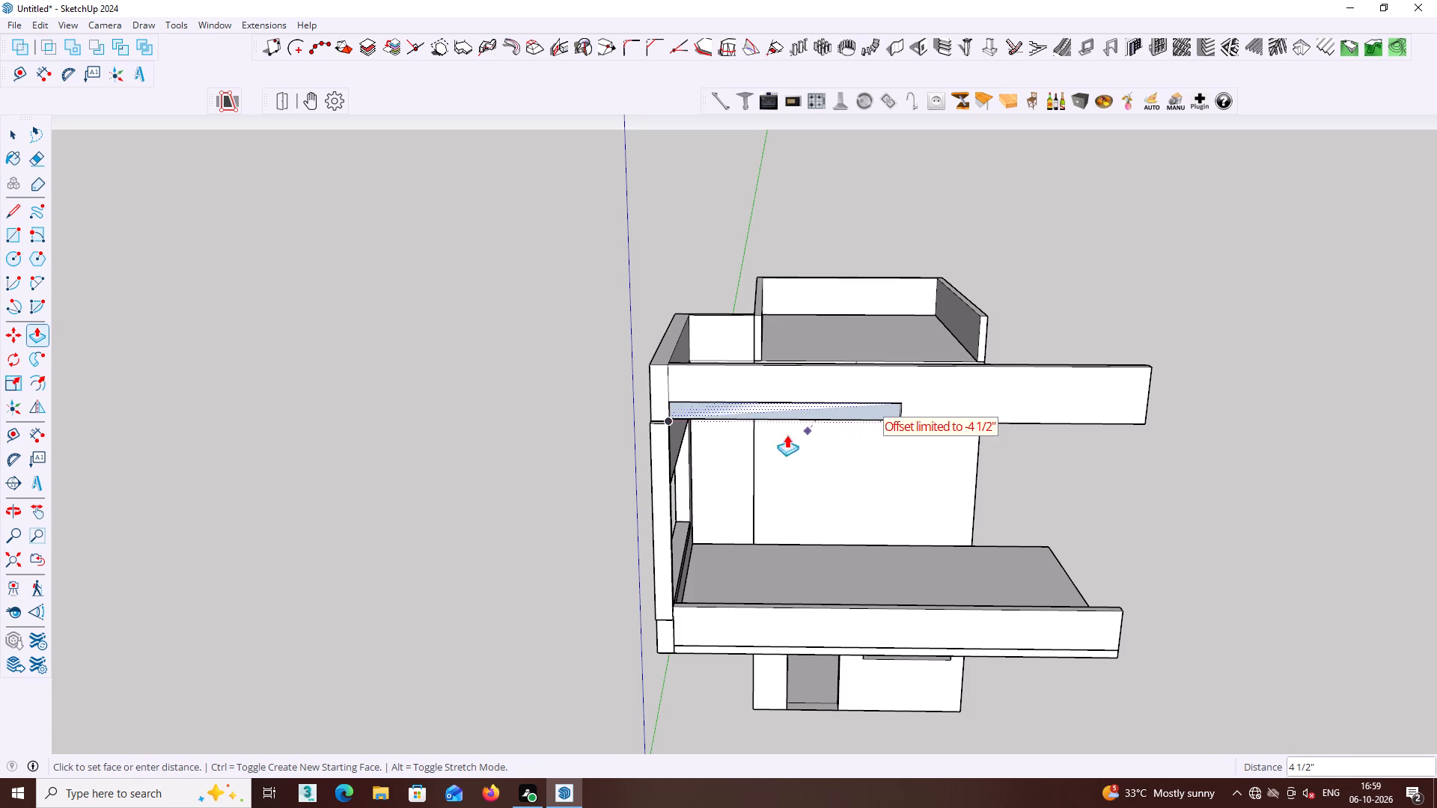
pyautogui.click(653, 421)
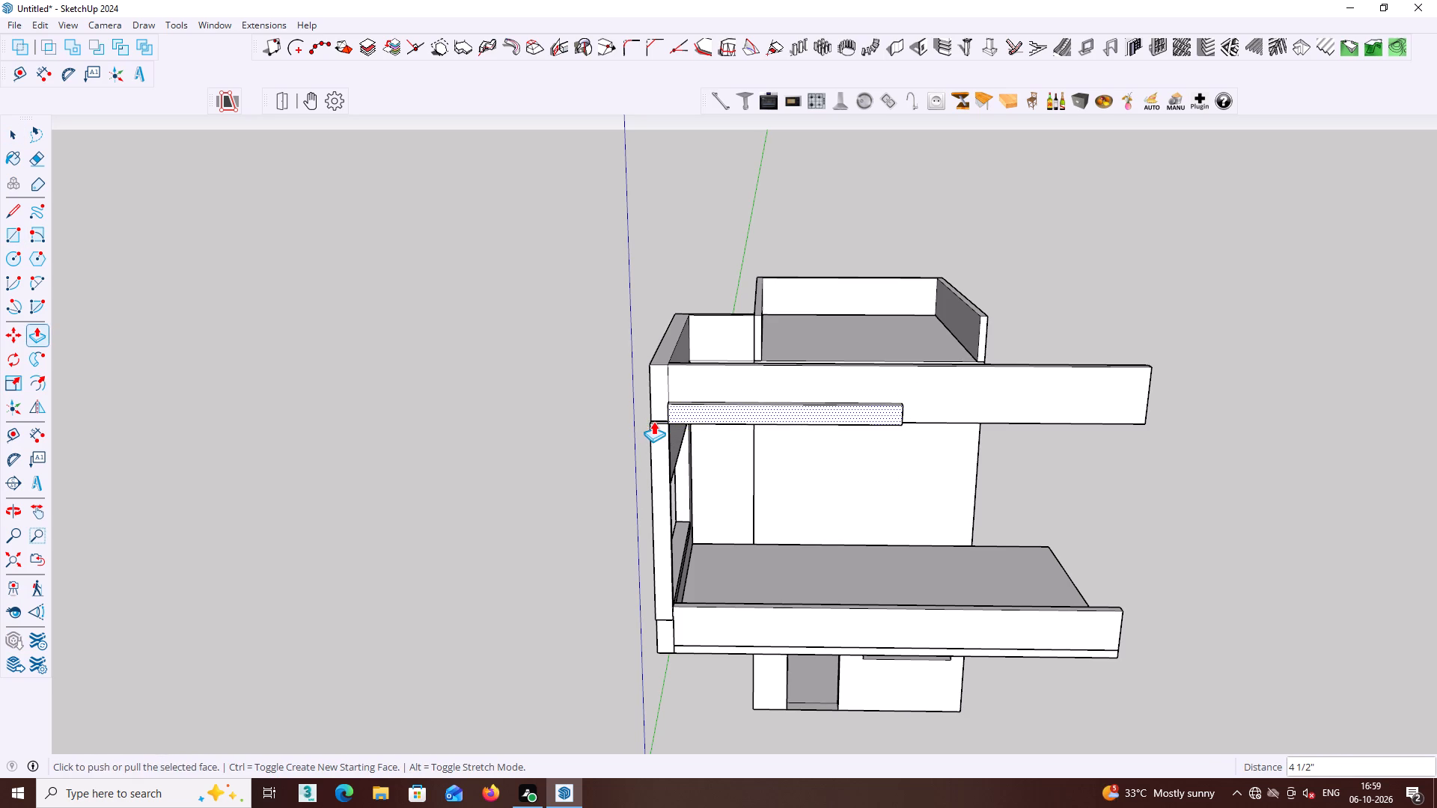
pyautogui.press('space')
# Push/Pull the new band's end face beside the corner sideways, in line with the corner post's outer side.
pyautogui.moveTo(695, 426); pyautogui.dragTo(1004, 434, button='middle')
pyautogui.scroll(9, 812, 426)
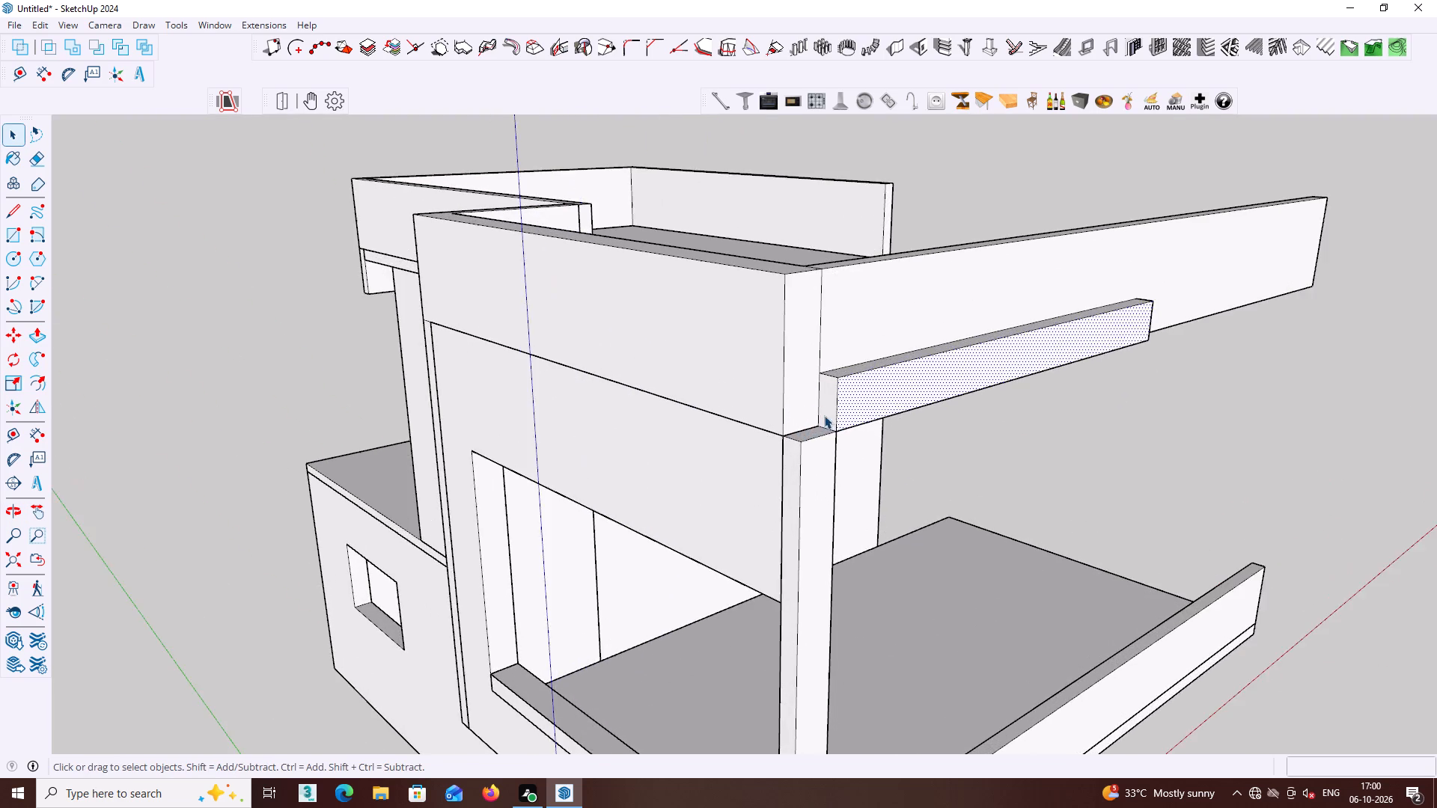
pyautogui.moveTo(824, 415); pyautogui.dragTo(912, 429, button='middle')
pyautogui.click(896, 417)
pyautogui.press('p')
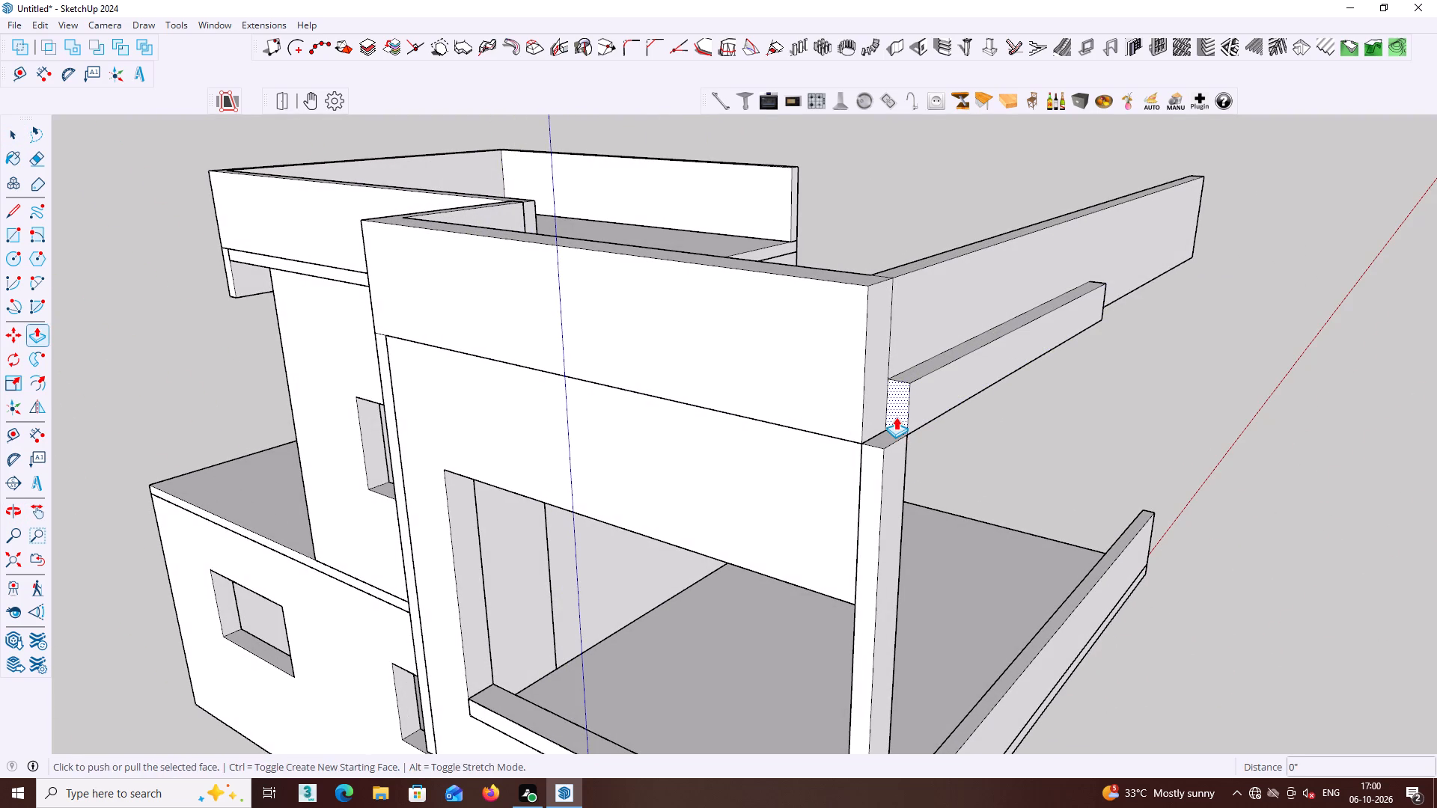
pyautogui.click(896, 417)
pyautogui.click(881, 451)
pyautogui.press('space')
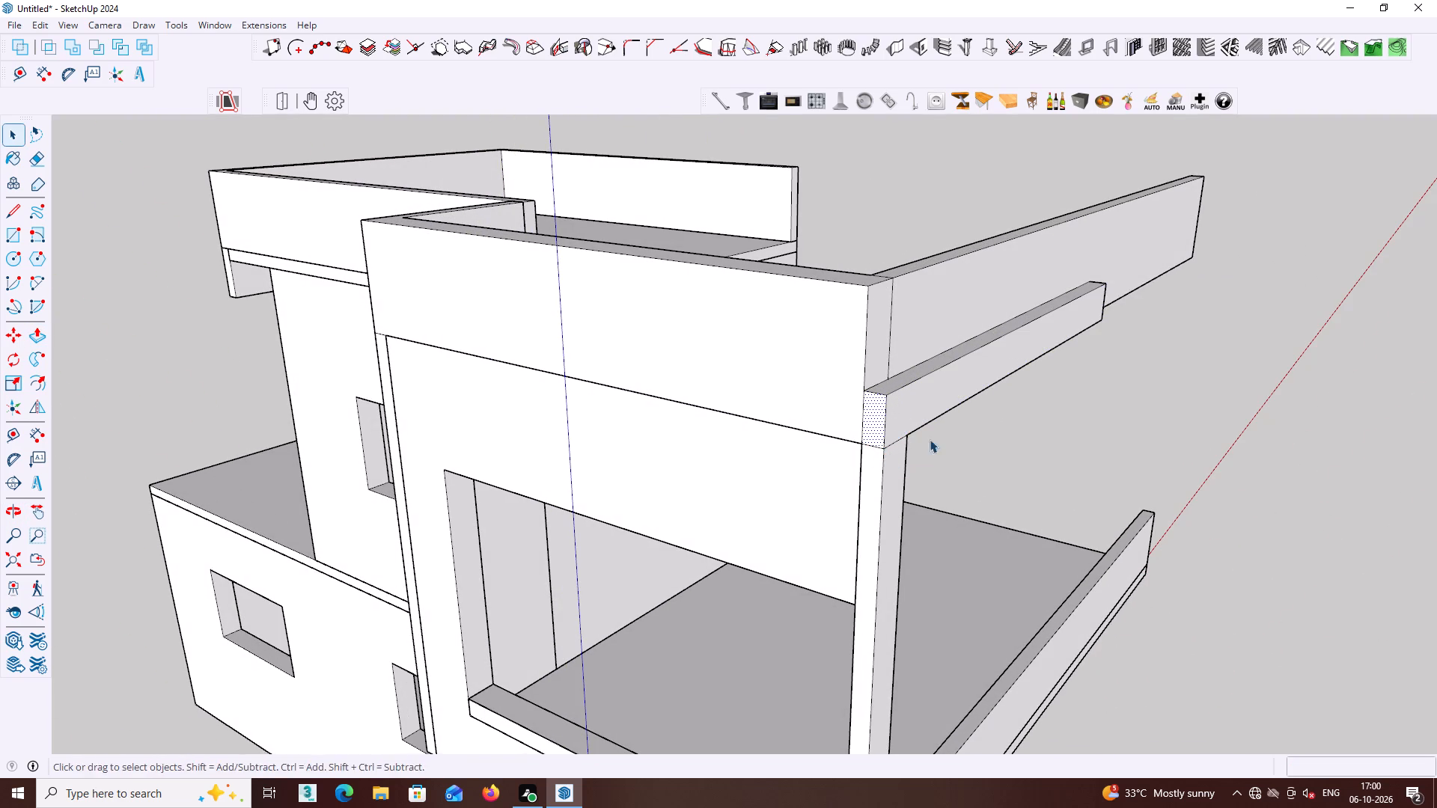
# Erase the seam edges between the band and the top of the corner post, on the front and outer side.
pyautogui.moveTo(930, 438); pyautogui.dragTo(768, 438, button='middle')
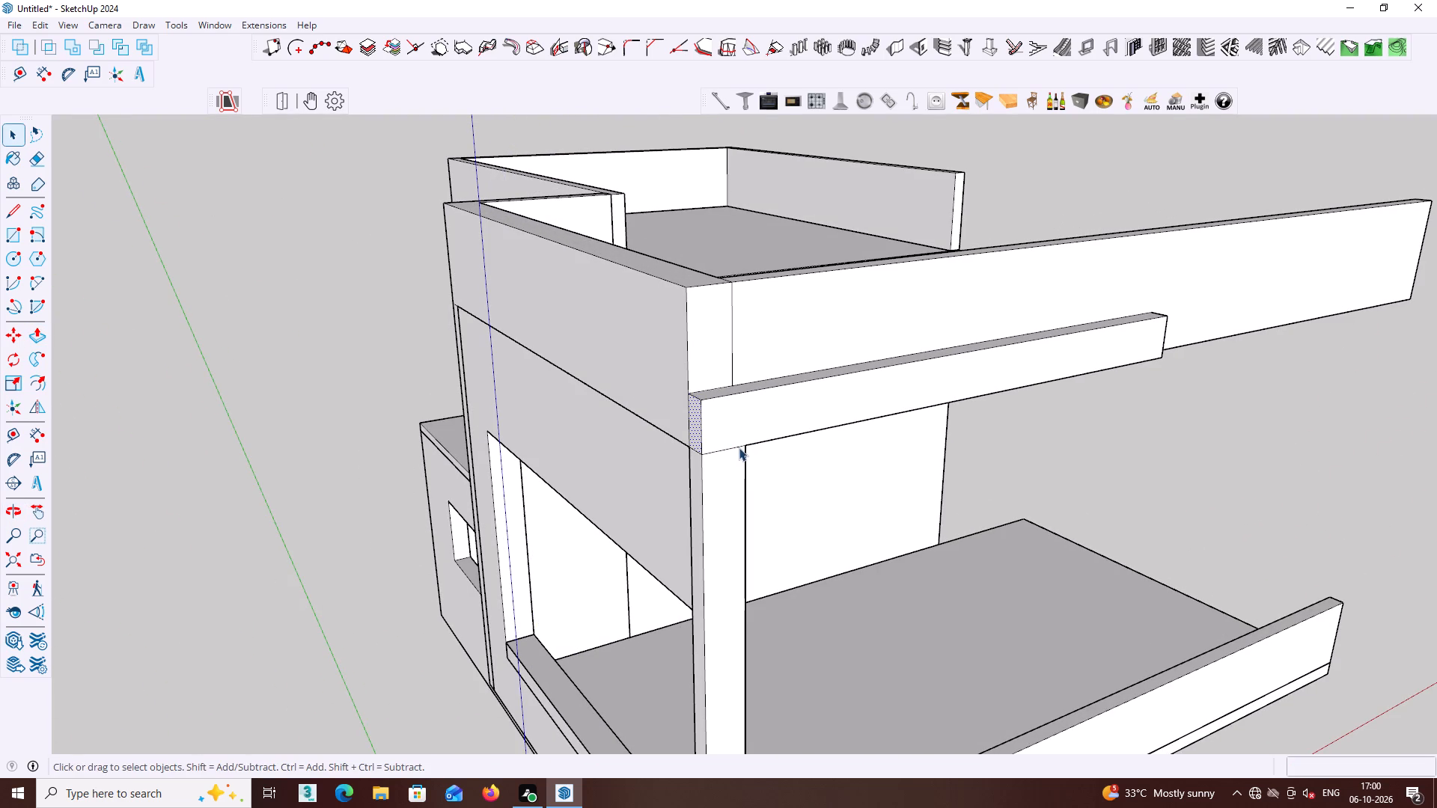
pyautogui.press('e')
pyautogui.click(736, 448)
pyautogui.moveTo(855, 442); pyautogui.dragTo(866, 440, button='middle')
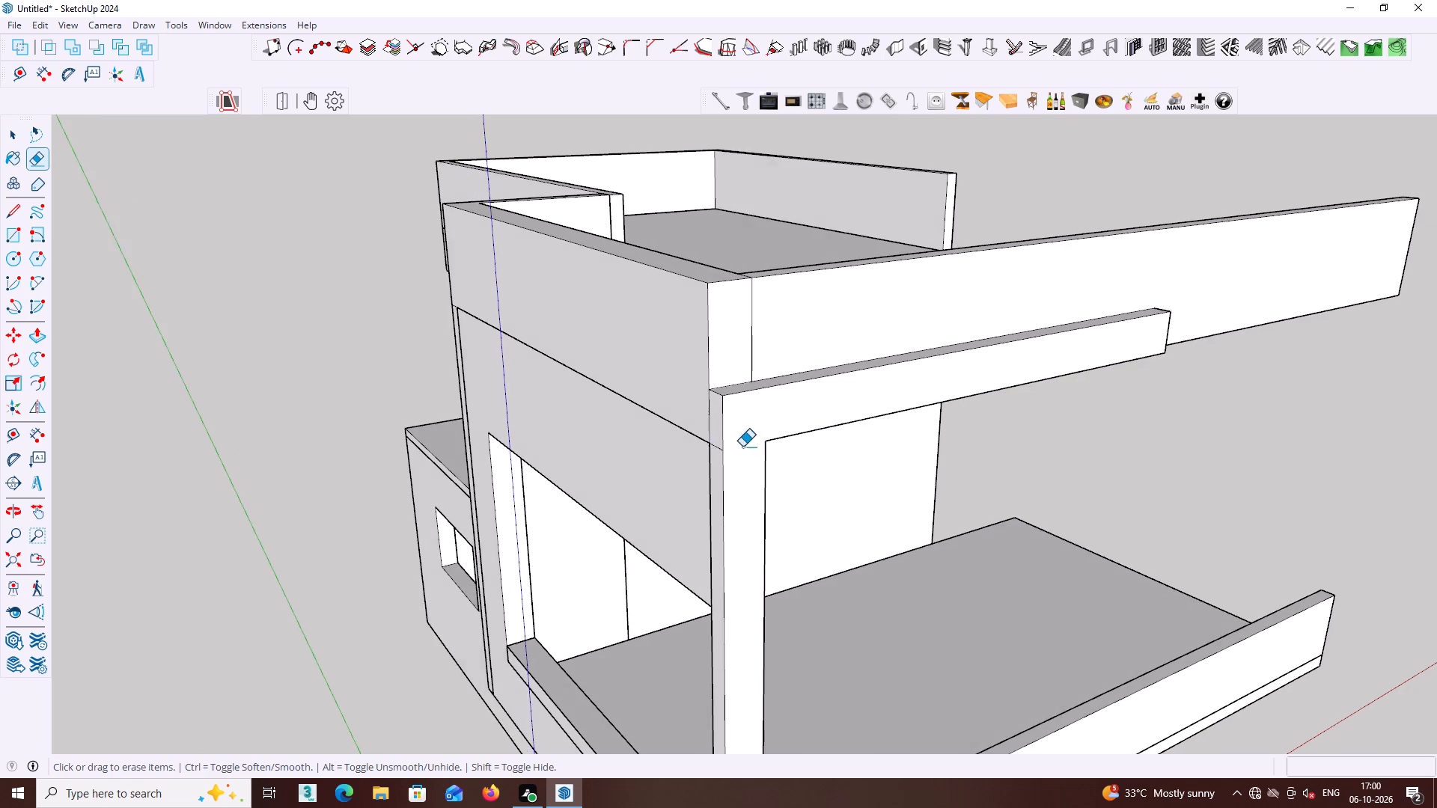
pyautogui.scroll(3, 742, 447)
pyautogui.click(713, 447)
pyautogui.scroll(-5, 717, 448)
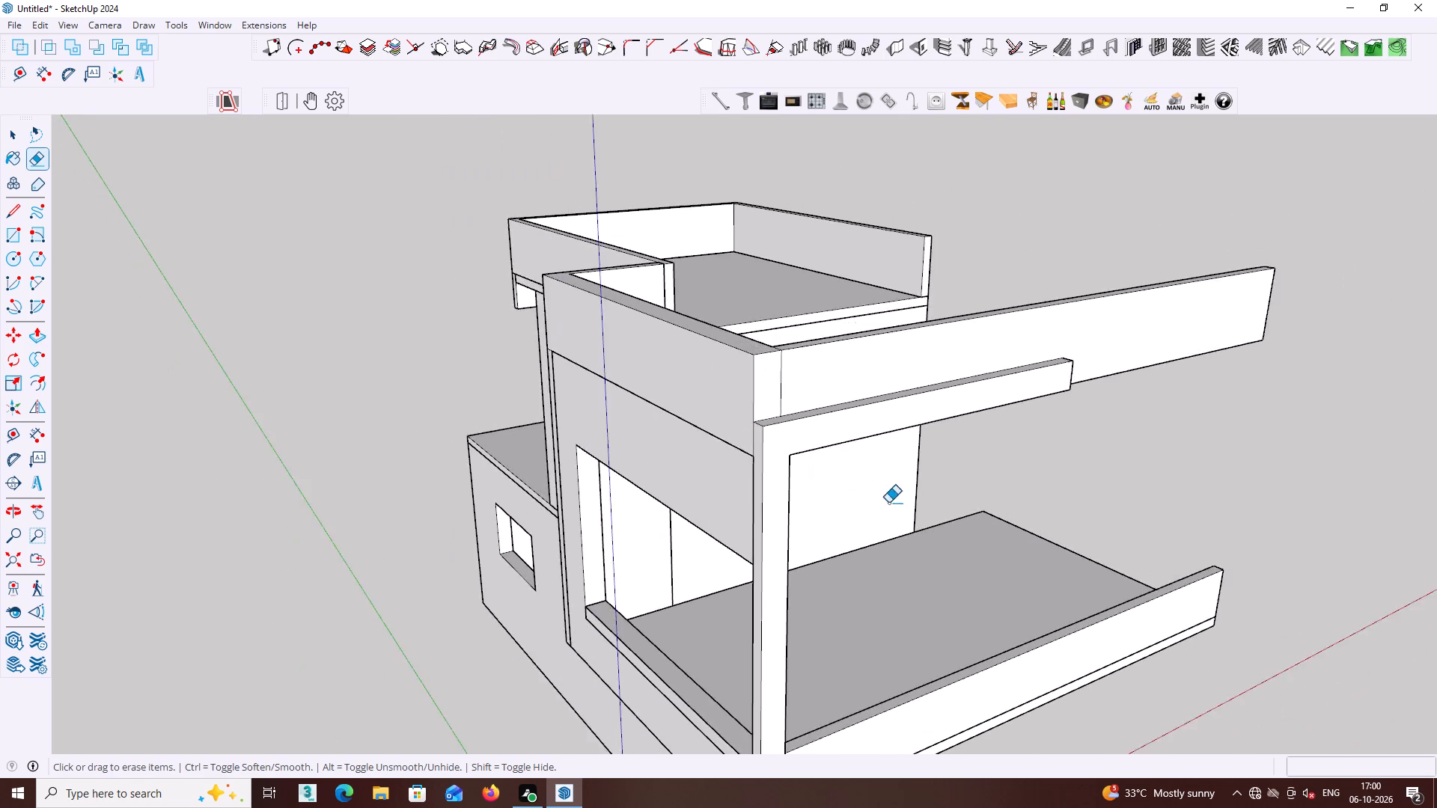
# Erase the short edge dividing the corner post's inner side face at the height of the side opening's top.
pyautogui.scroll(-3, 888, 503)
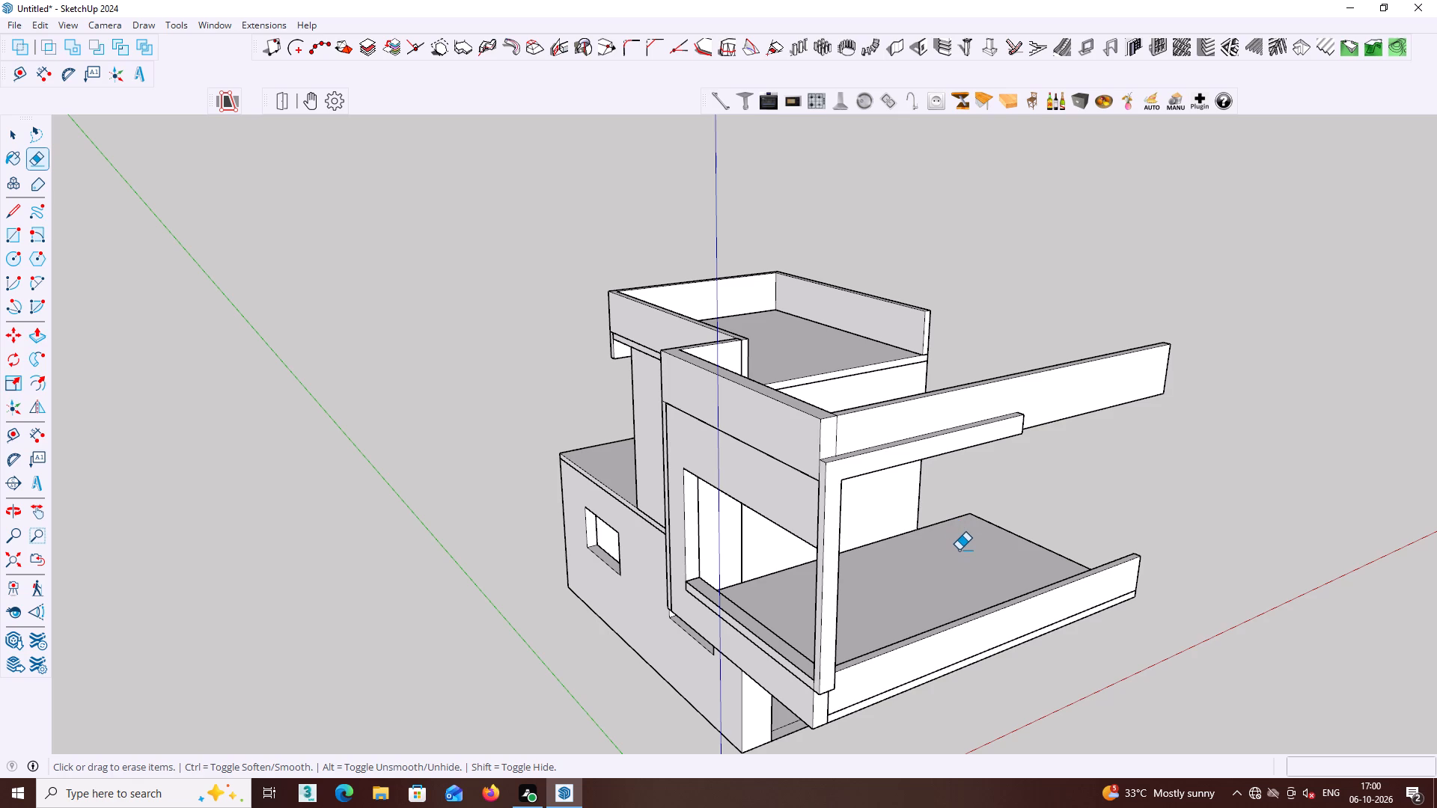
pyautogui.moveTo(935, 534); pyautogui.dragTo(812, 431, button='middle')
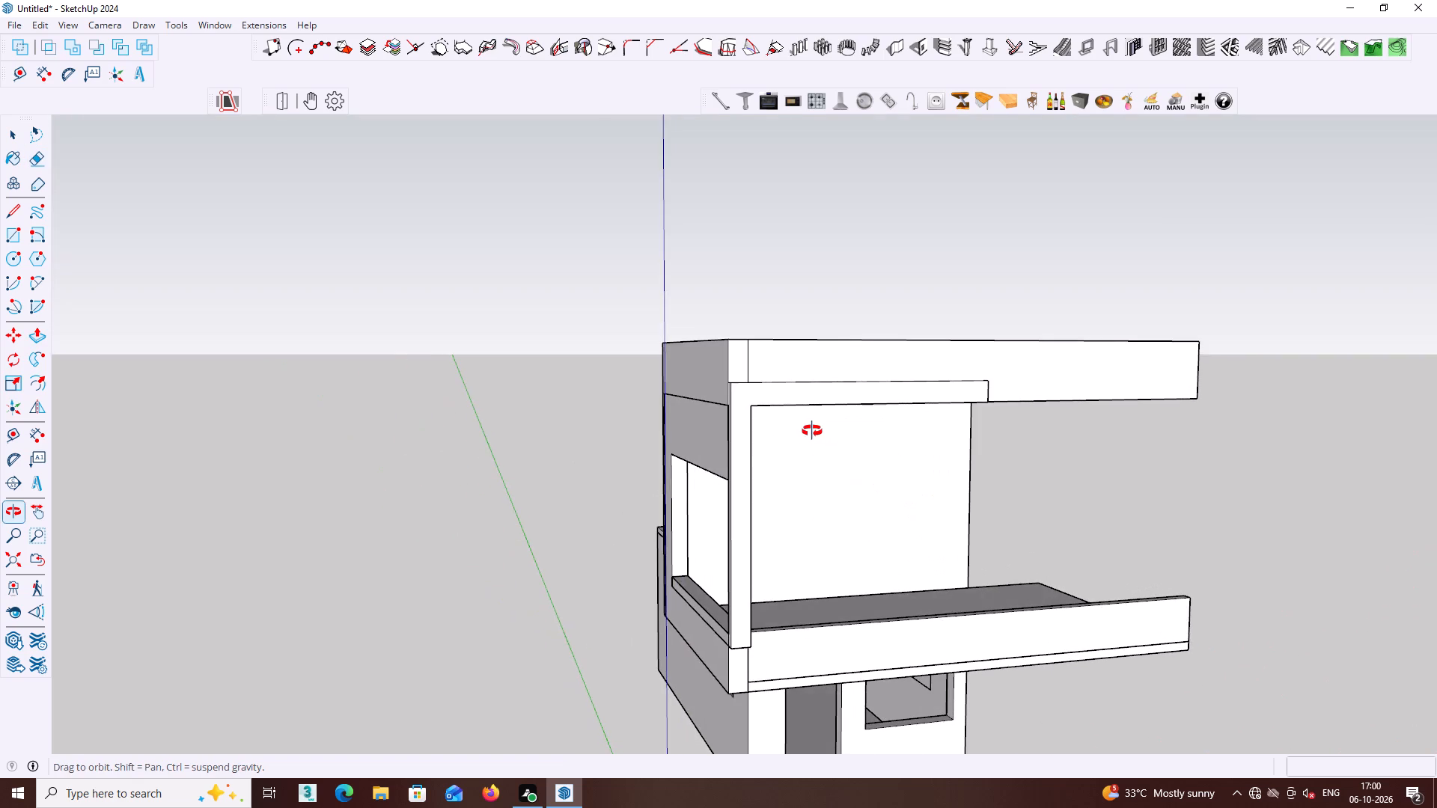
pyautogui.moveTo(812, 431); pyautogui.dragTo(814, 411, button='middle')
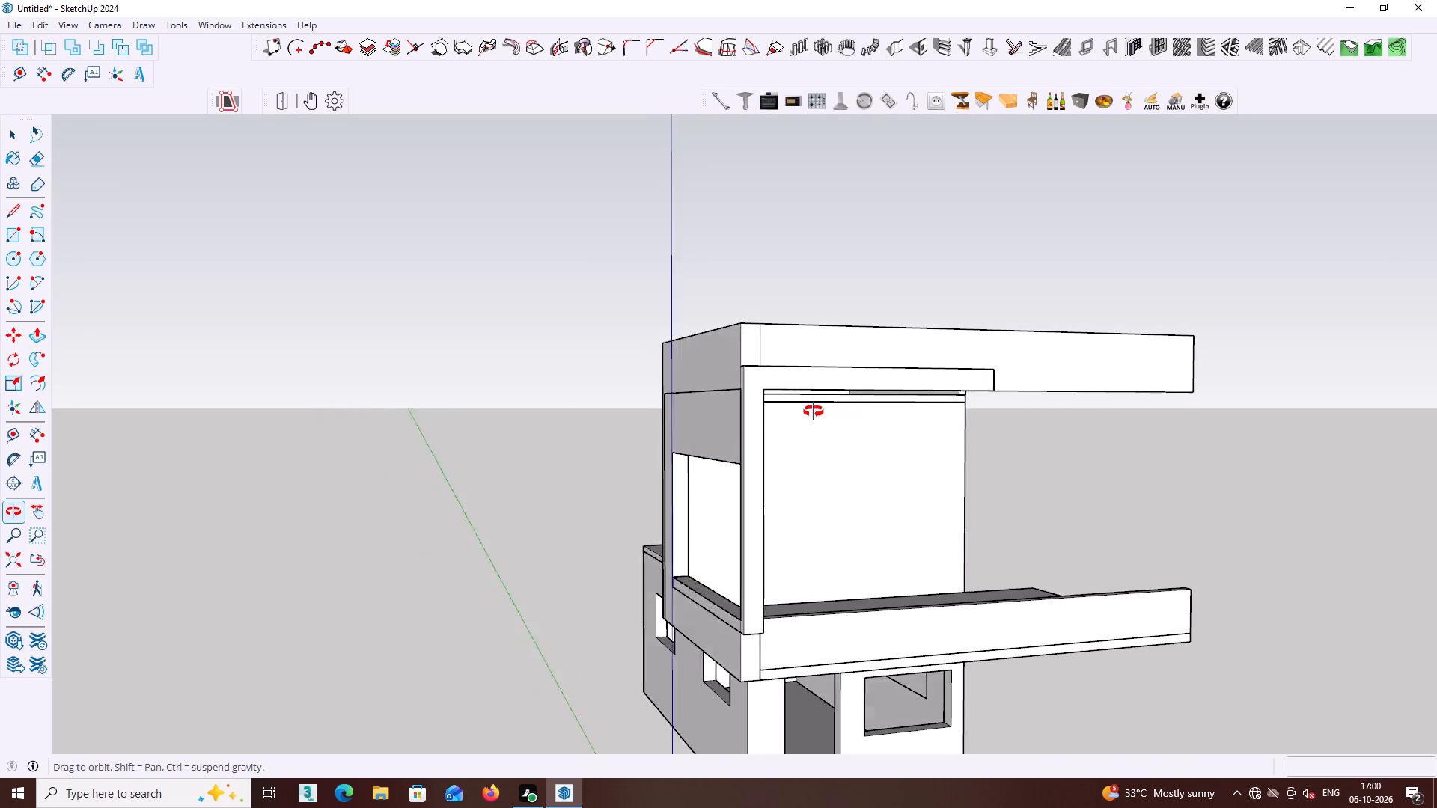
pyautogui.moveTo(814, 411); pyautogui.dragTo(776, 418, button='middle')
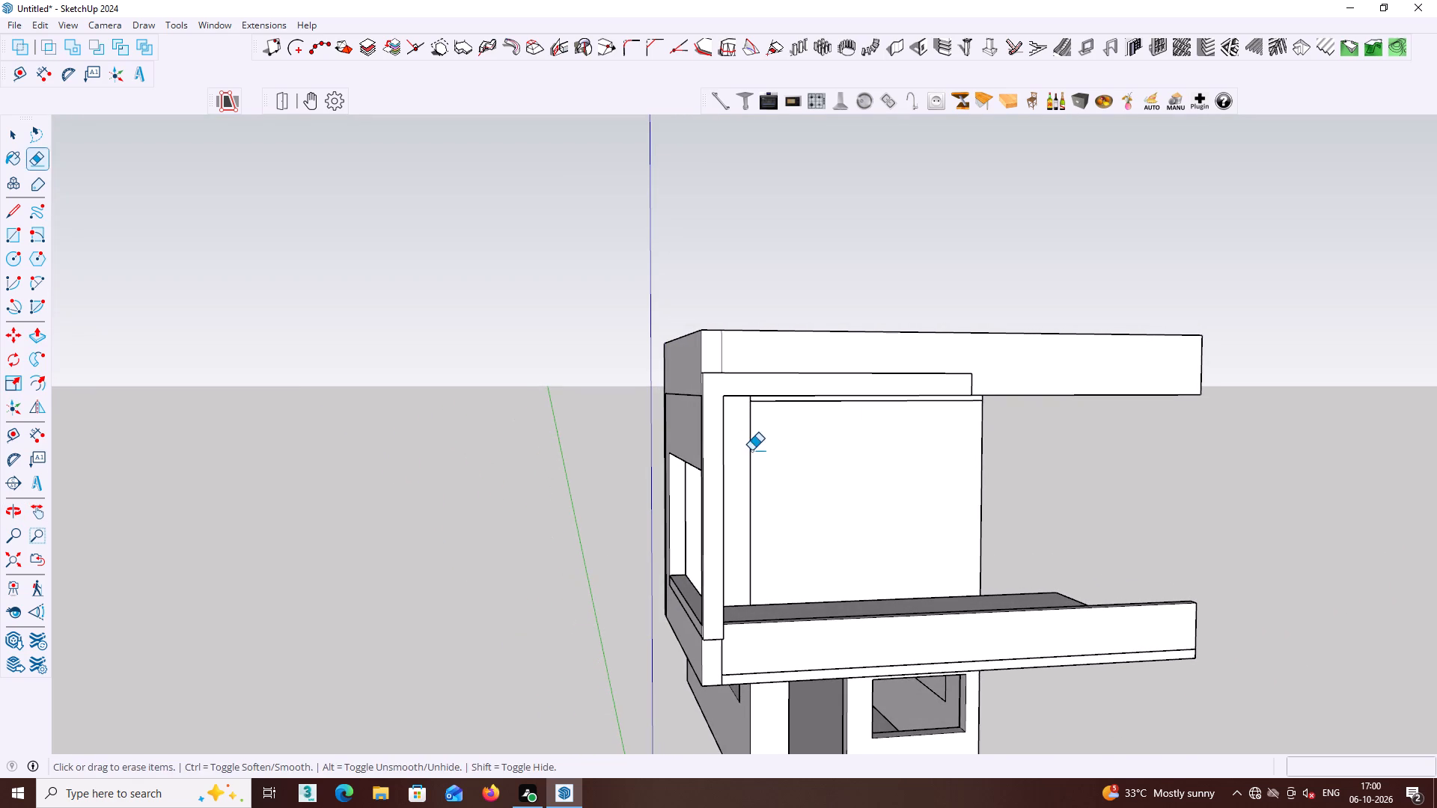
pyautogui.press('space')
pyautogui.moveTo(637, 441); pyautogui.dragTo(615, 441, button='middle')
pyautogui.moveTo(725, 433); pyautogui.dragTo(596, 430, button='middle')
pyautogui.scroll(2, 634, 437)
pyautogui.moveTo(641, 441); pyautogui.dragTo(525, 440, button='middle')
pyautogui.scroll(5, 590, 440)
pyautogui.moveTo(564, 452); pyautogui.dragTo(503, 451, button='middle')
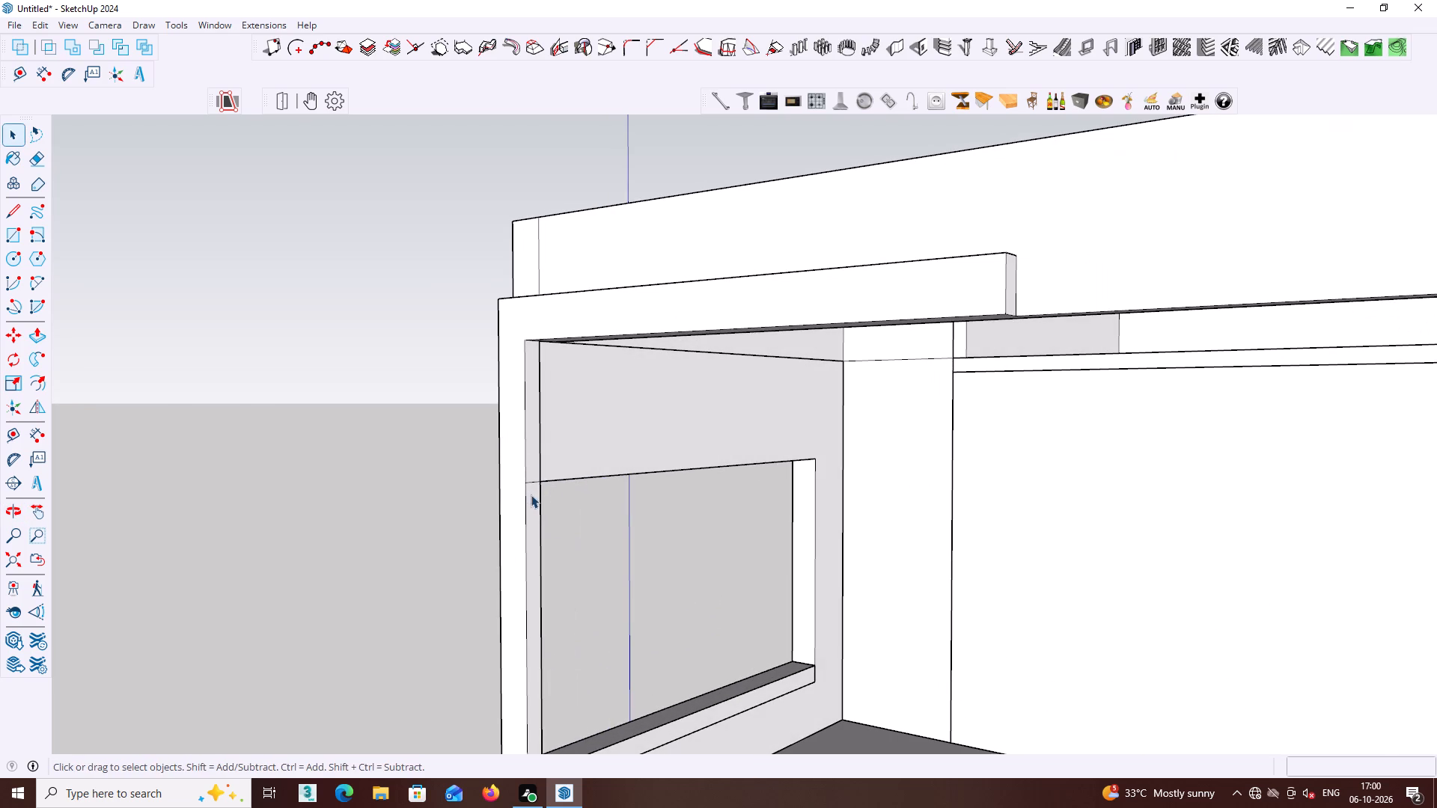
pyautogui.click(533, 495)
pyautogui.moveTo(533, 494); pyautogui.dragTo(513, 495, button='middle')
pyautogui.press('space')
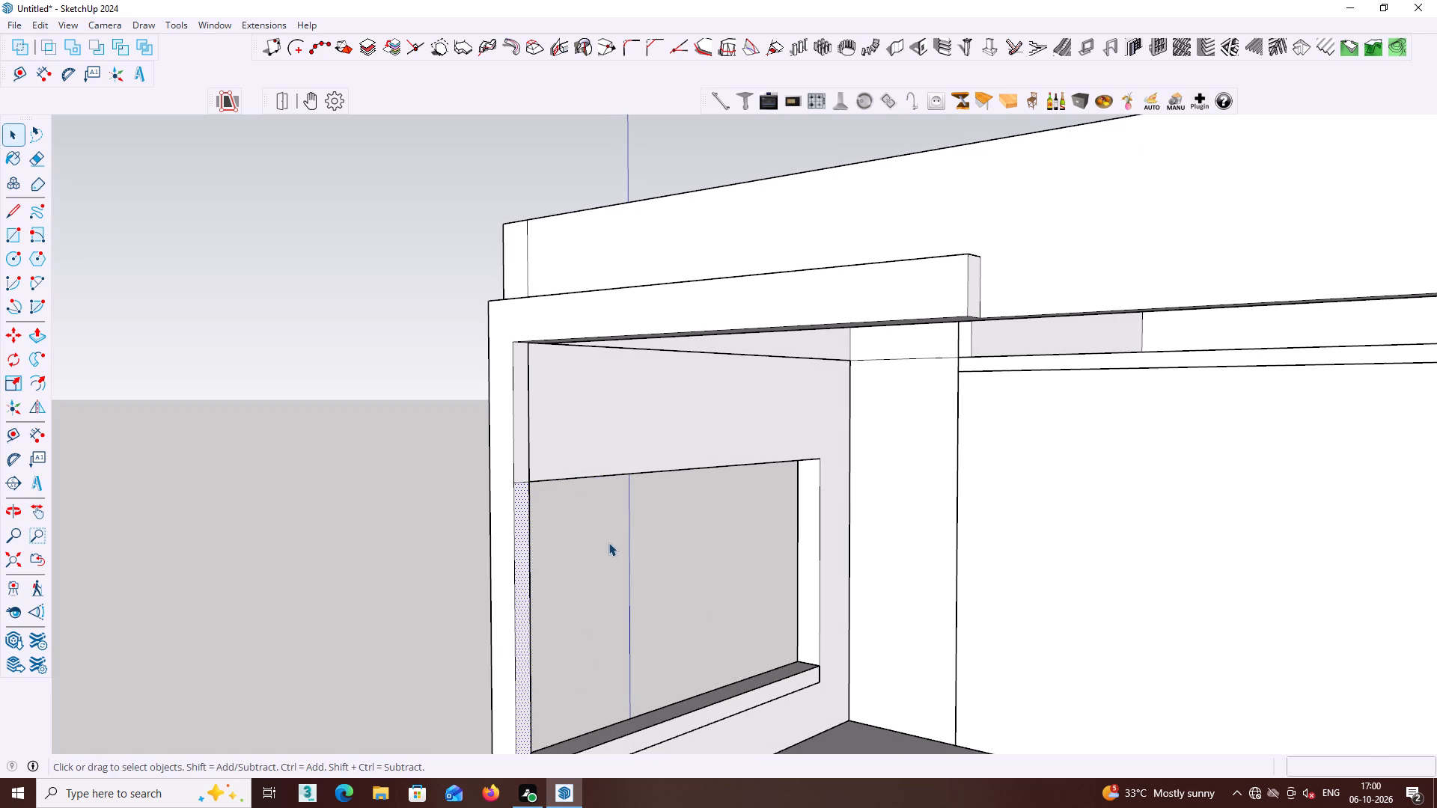
pyautogui.click(430, 544)
pyautogui.press('e')
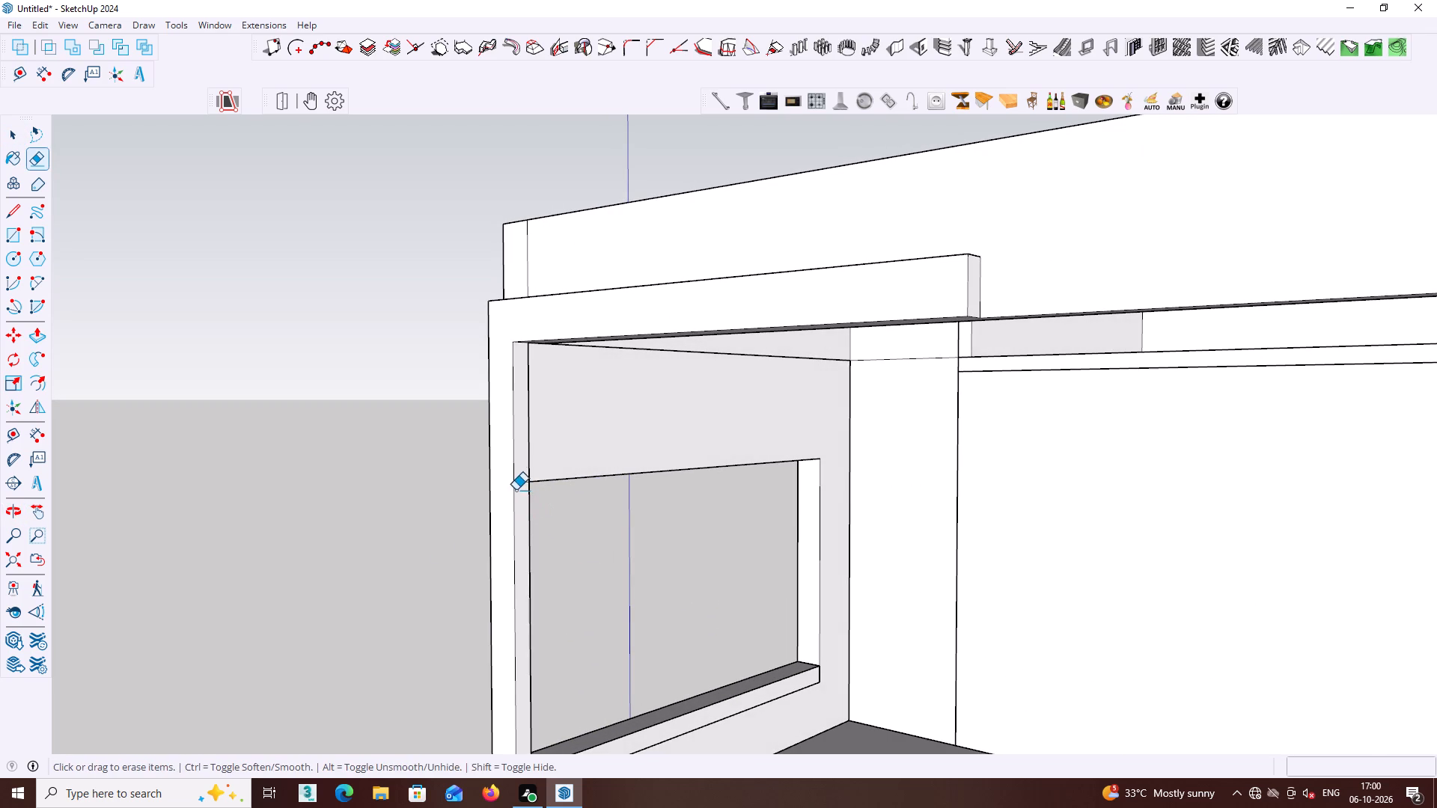
pyautogui.click(520, 484)
pyautogui.press('space')
# Push/Pull the corner post's inner side face about 5 5/16" toward the balcony opening, widening the post.
pyautogui.click(520, 486)
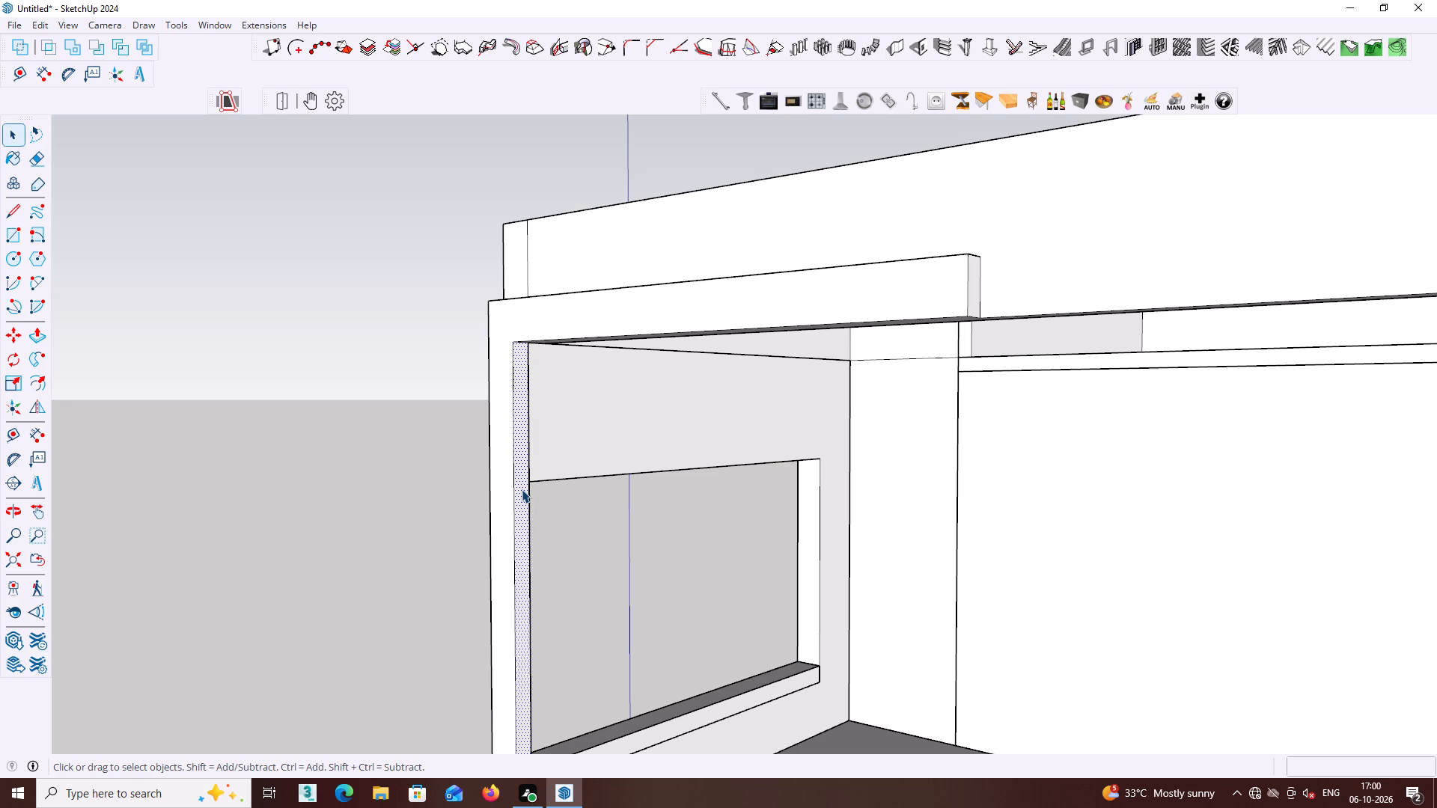
pyautogui.press('p')
pyautogui.click(522, 492)
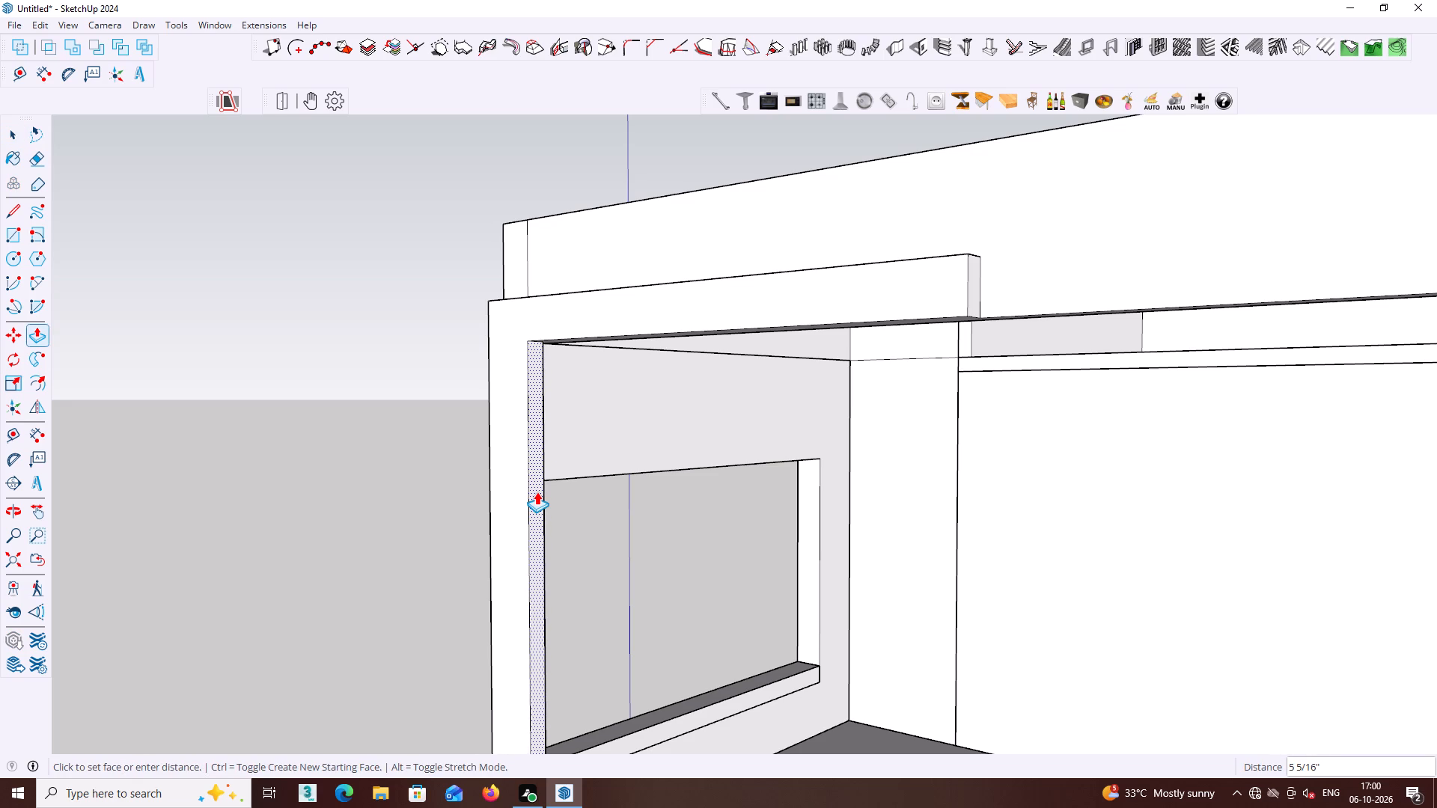
pyautogui.click(537, 492)
pyautogui.press('space')
pyautogui.click(457, 504)
# Examine the widened corner post and upper band against the balcony parapet from the front and above.
pyautogui.scroll(-2, 468, 504)
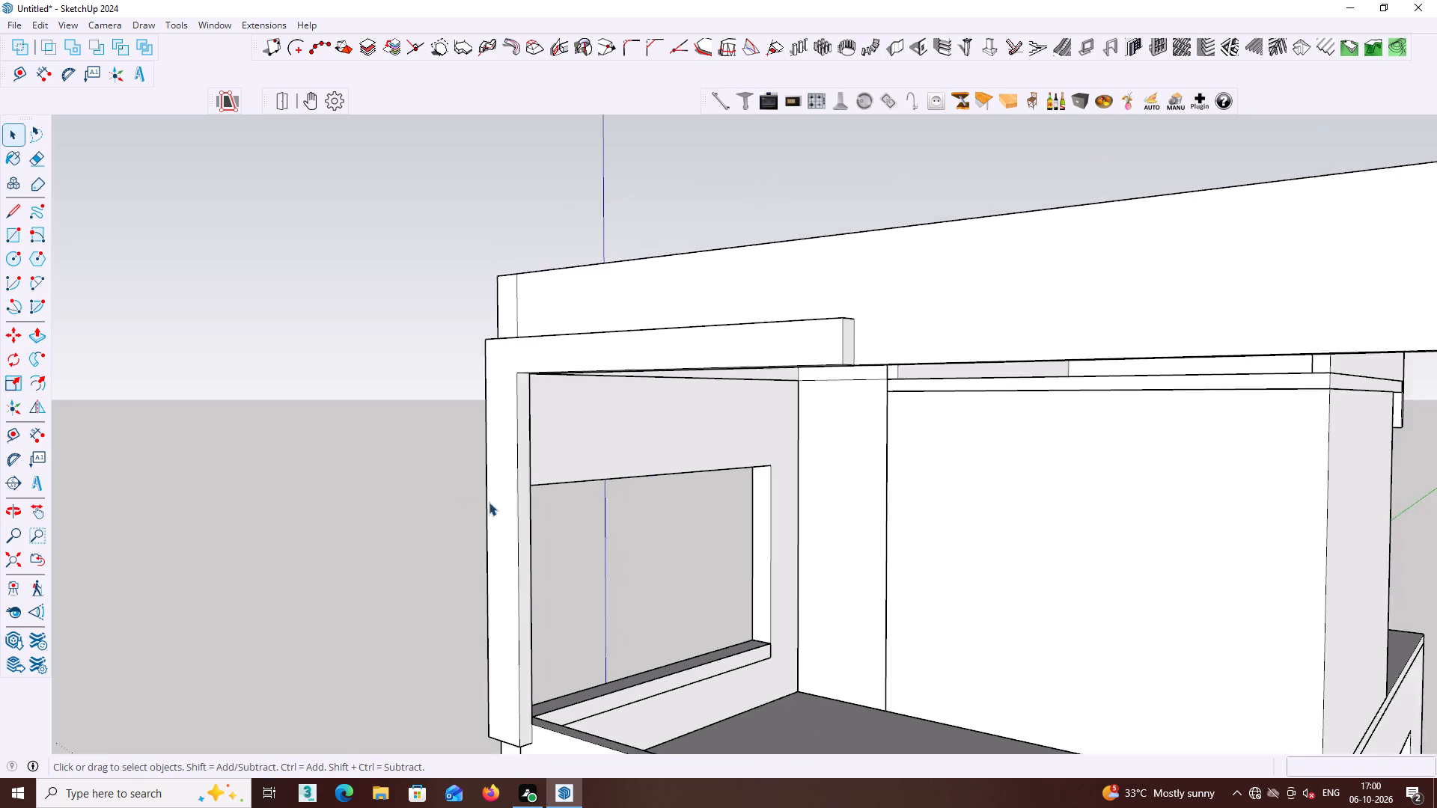
pyautogui.scroll(-3, 489, 502)
pyautogui.moveTo(614, 576); pyautogui.dragTo(832, 641, button='middle')
pyautogui.keyDown('shift'); pyautogui.moveTo(834, 641); pyautogui.dragTo(891, 495, button='middle'); pyautogui.keyUp('shift')
pyautogui.moveTo(883, 502); pyautogui.dragTo(980, 661, button='middle')
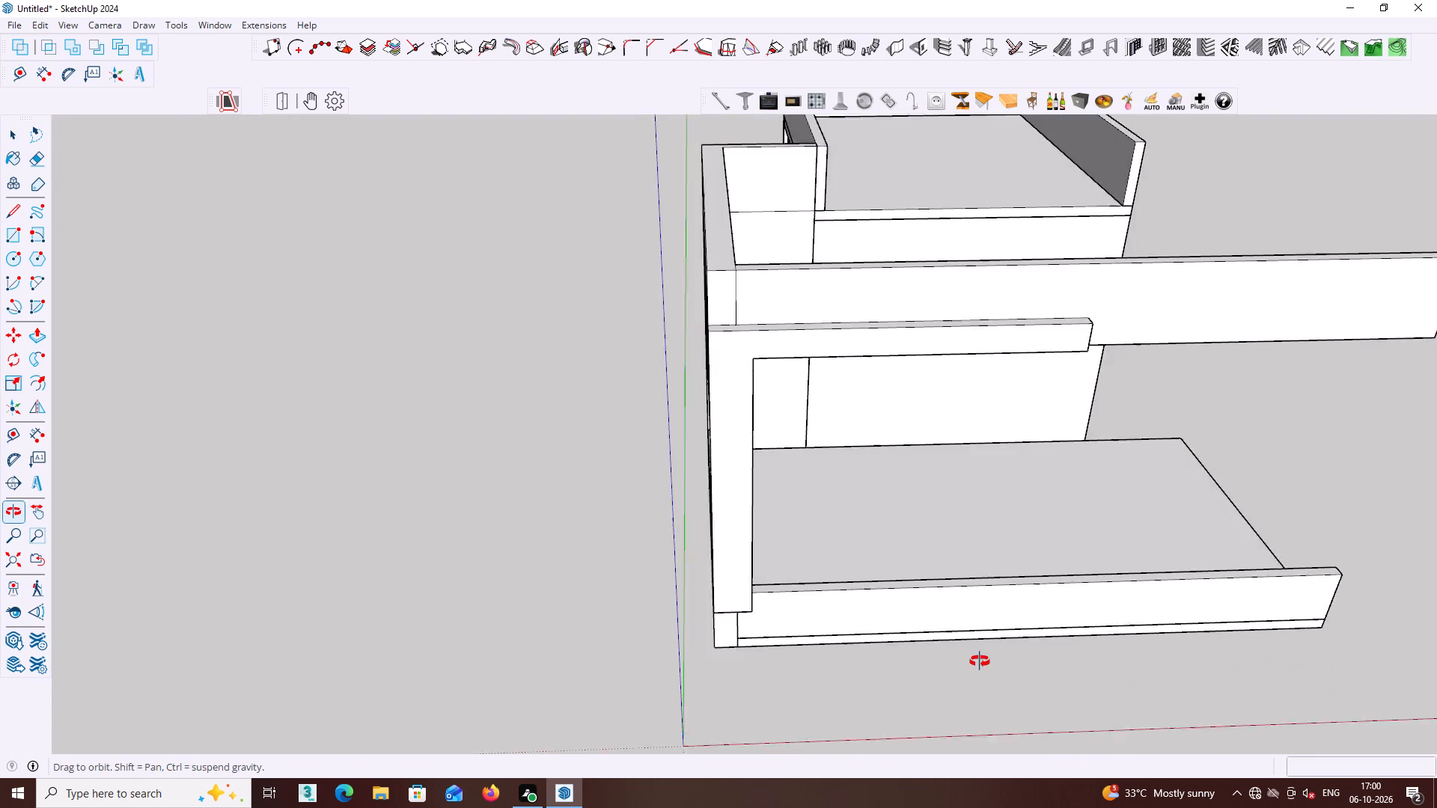
pyautogui.moveTo(980, 661); pyautogui.dragTo(1005, 611, button='middle')
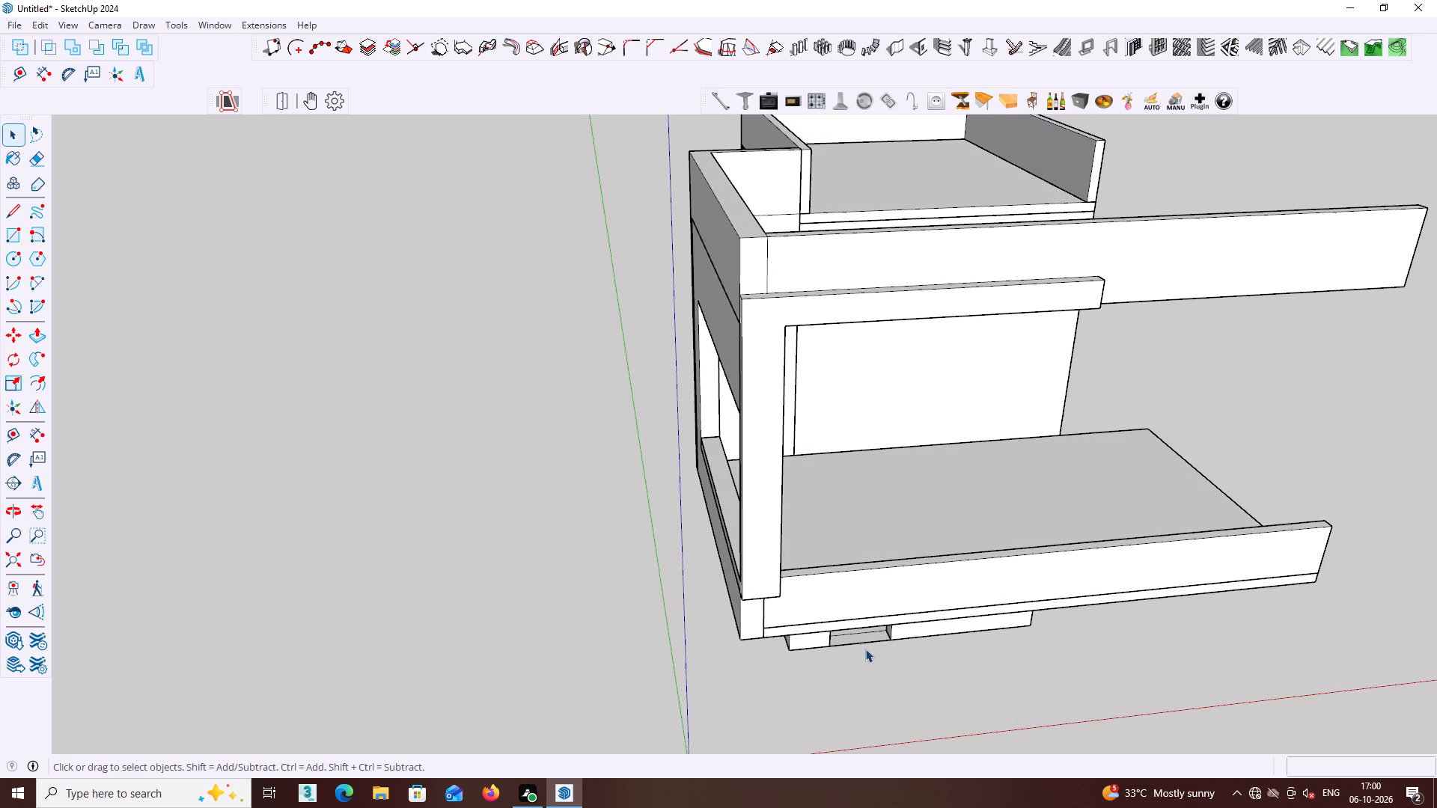
pyautogui.keyDown('shift'); pyautogui.moveTo(869, 647); pyautogui.dragTo(728, 492, button='middle'); pyautogui.keyUp('shift')
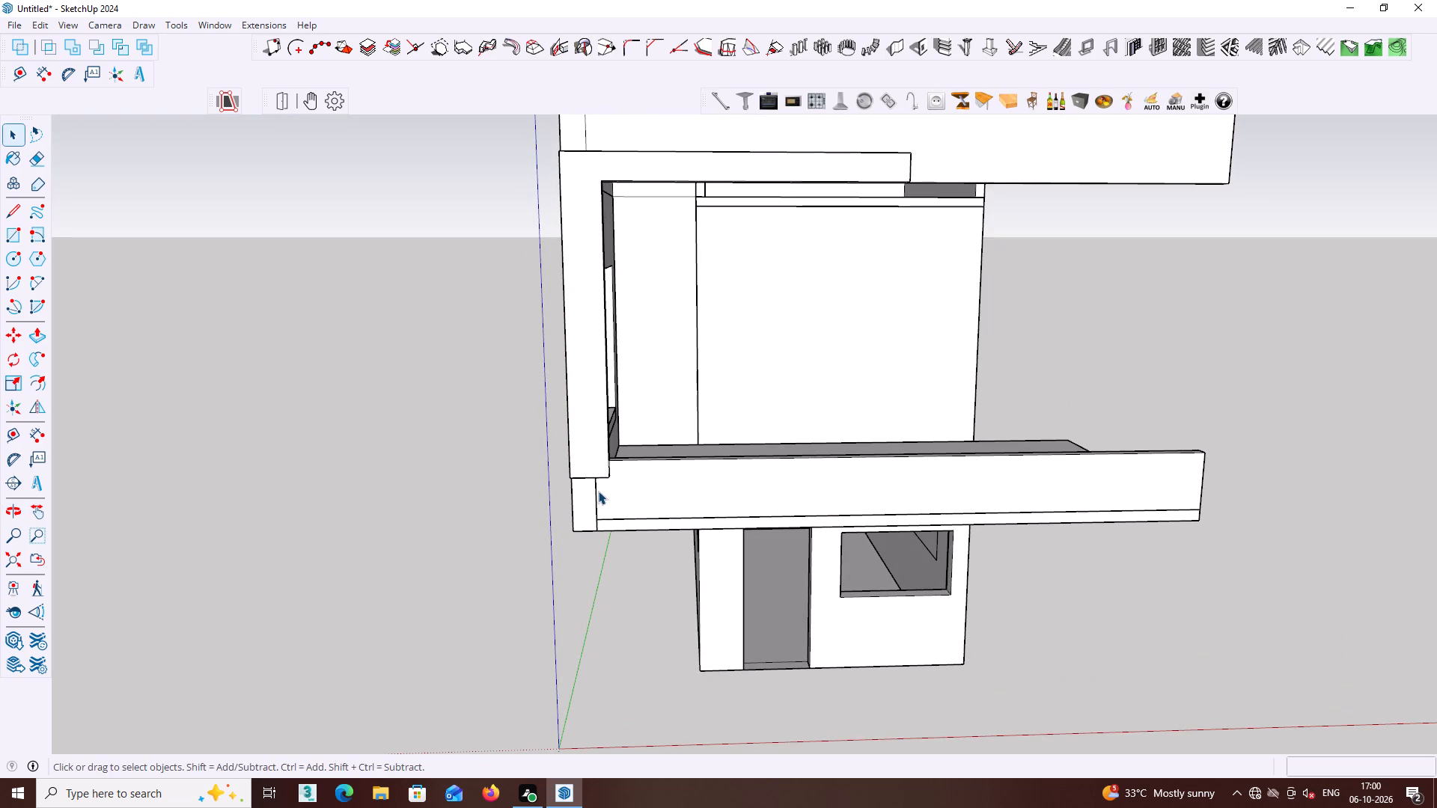
pyautogui.moveTo(610, 465); pyautogui.dragTo(602, 506, button='middle')
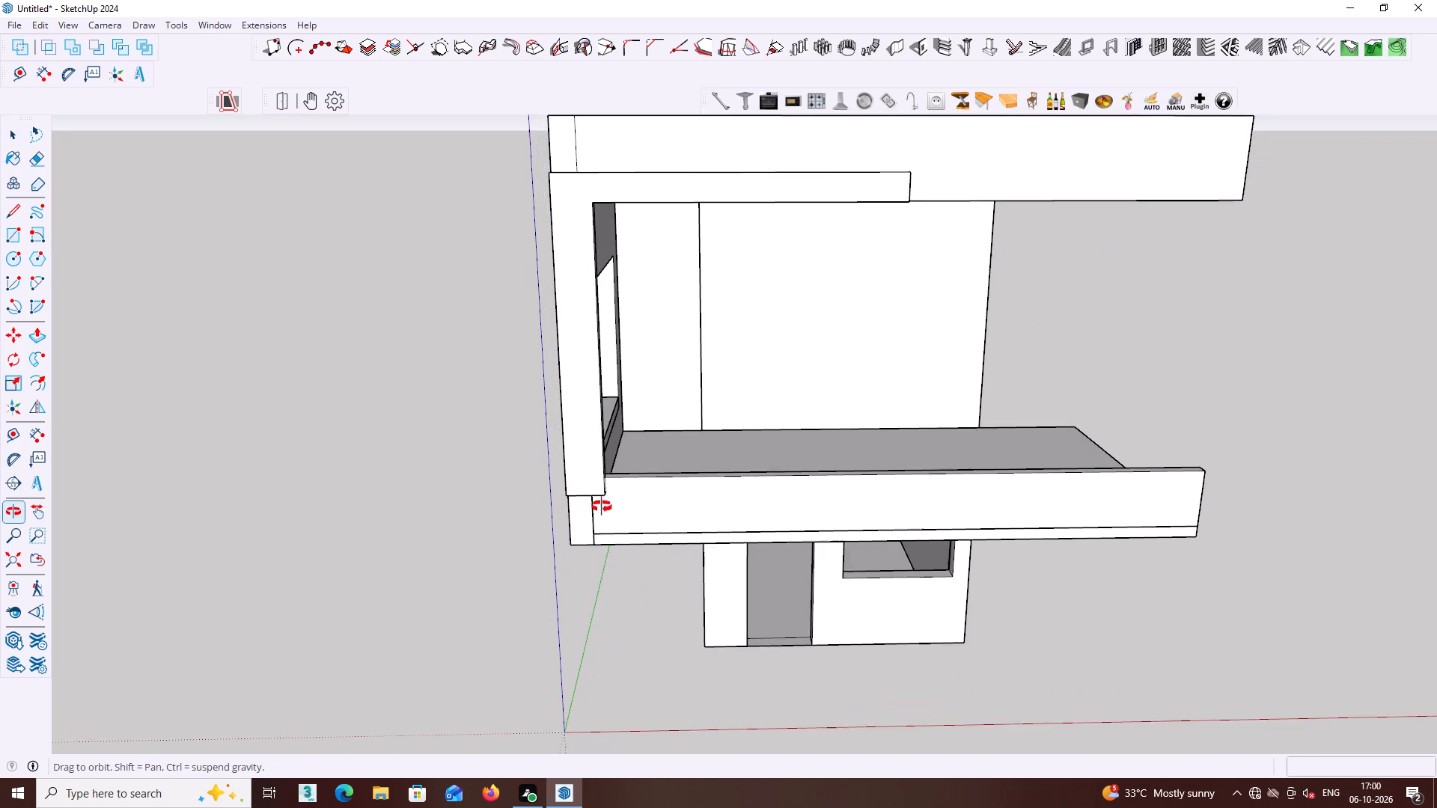
pyautogui.moveTo(602, 506); pyautogui.dragTo(603, 507, button='middle')
pyautogui.moveTo(810, 500); pyautogui.dragTo(812, 480, button='middle')
# Draw a rectangle about 9' 1" by 5 1/2" along the top of the balcony parapet's front face, from beside the post.
pyautogui.press('r')
pyautogui.scroll(8, 606, 471)
pyautogui.moveTo(612, 491); pyautogui.dragTo(552, 474, button='middle')
pyautogui.scroll(3, 585, 483)
pyautogui.click(564, 443)
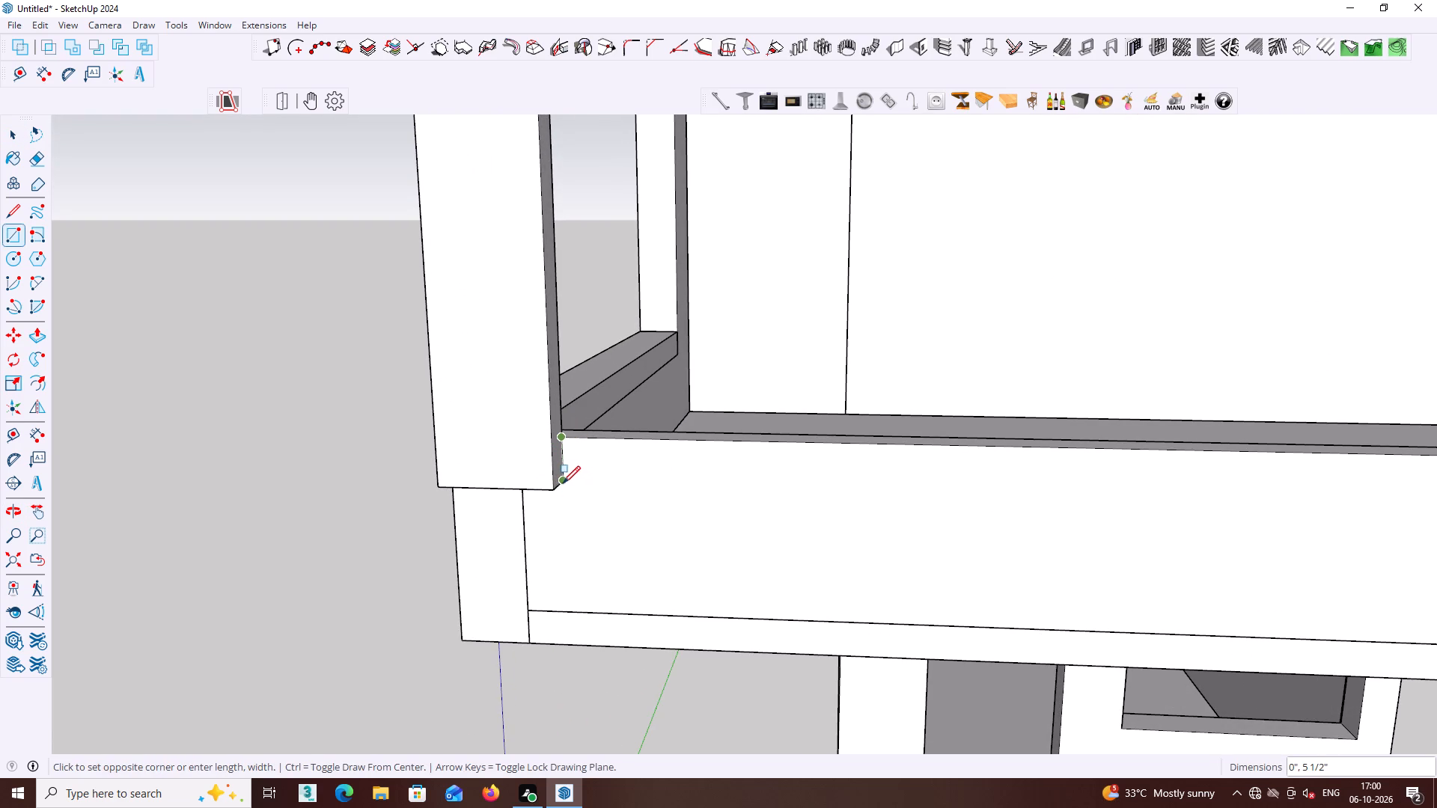
pyautogui.click(562, 483)
pyautogui.scroll(-4, 994, 503)
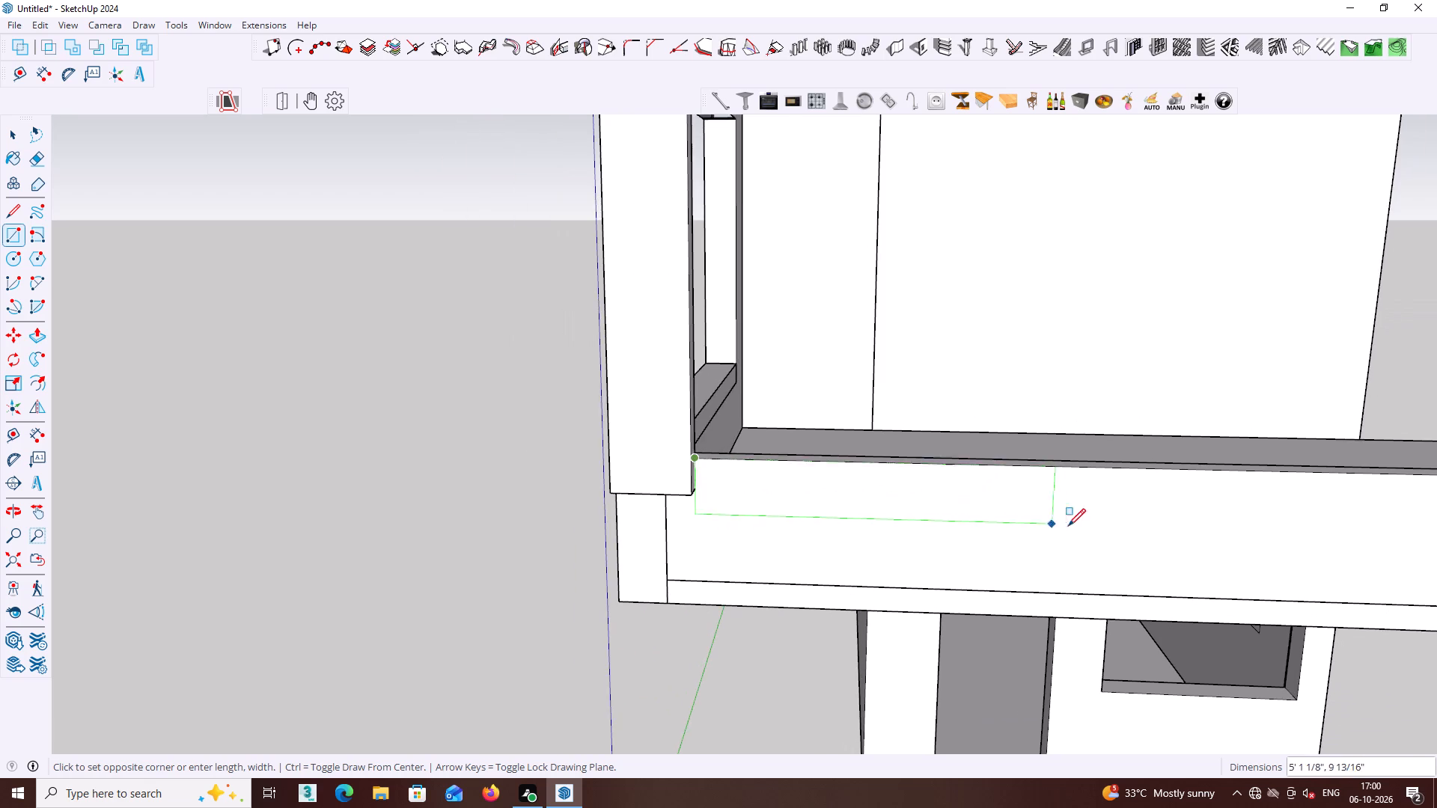
pyautogui.scroll(-4, 1064, 512)
pyautogui.press('Left')
pyautogui.scroll(-4, 1138, 437)
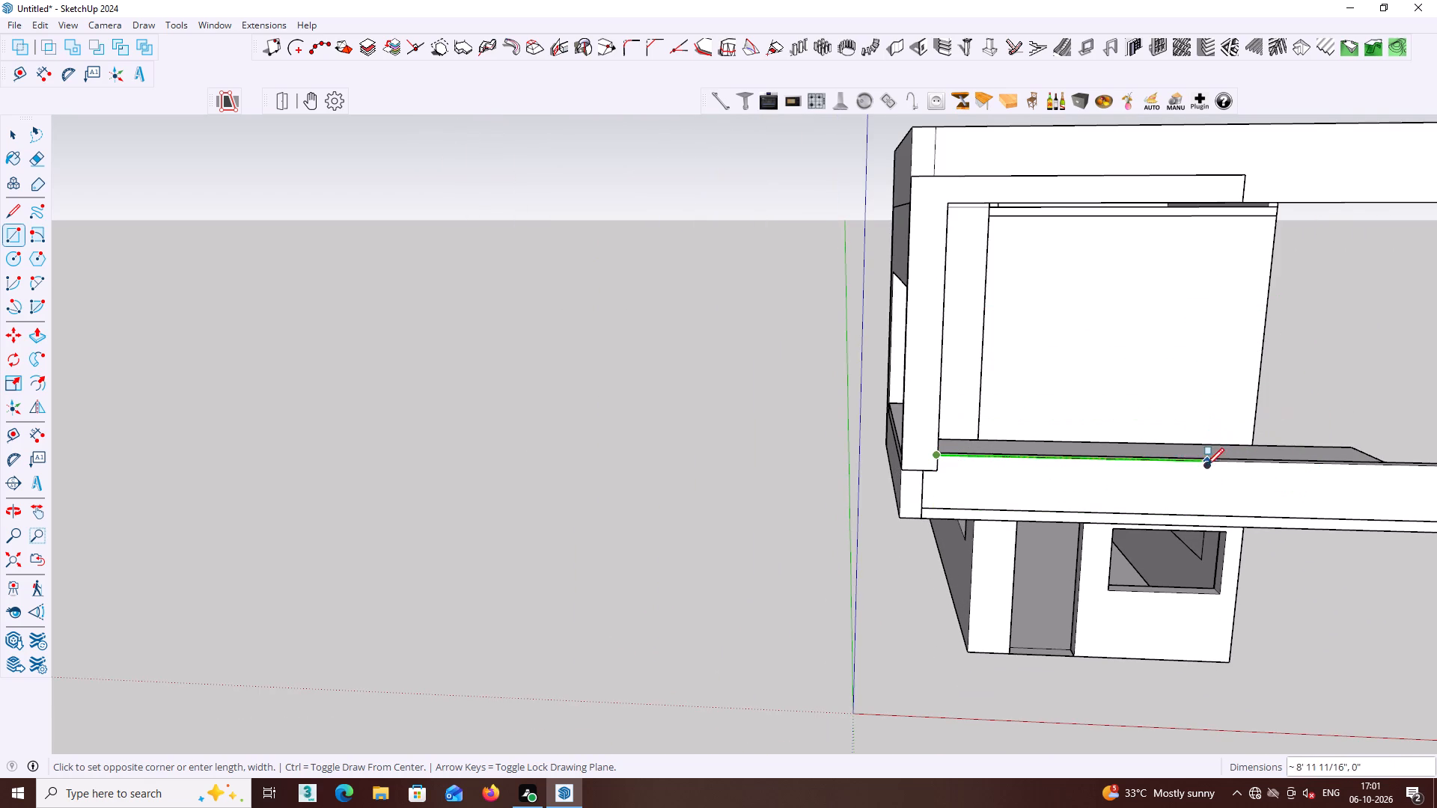
pyautogui.scroll(-2, 1242, 478)
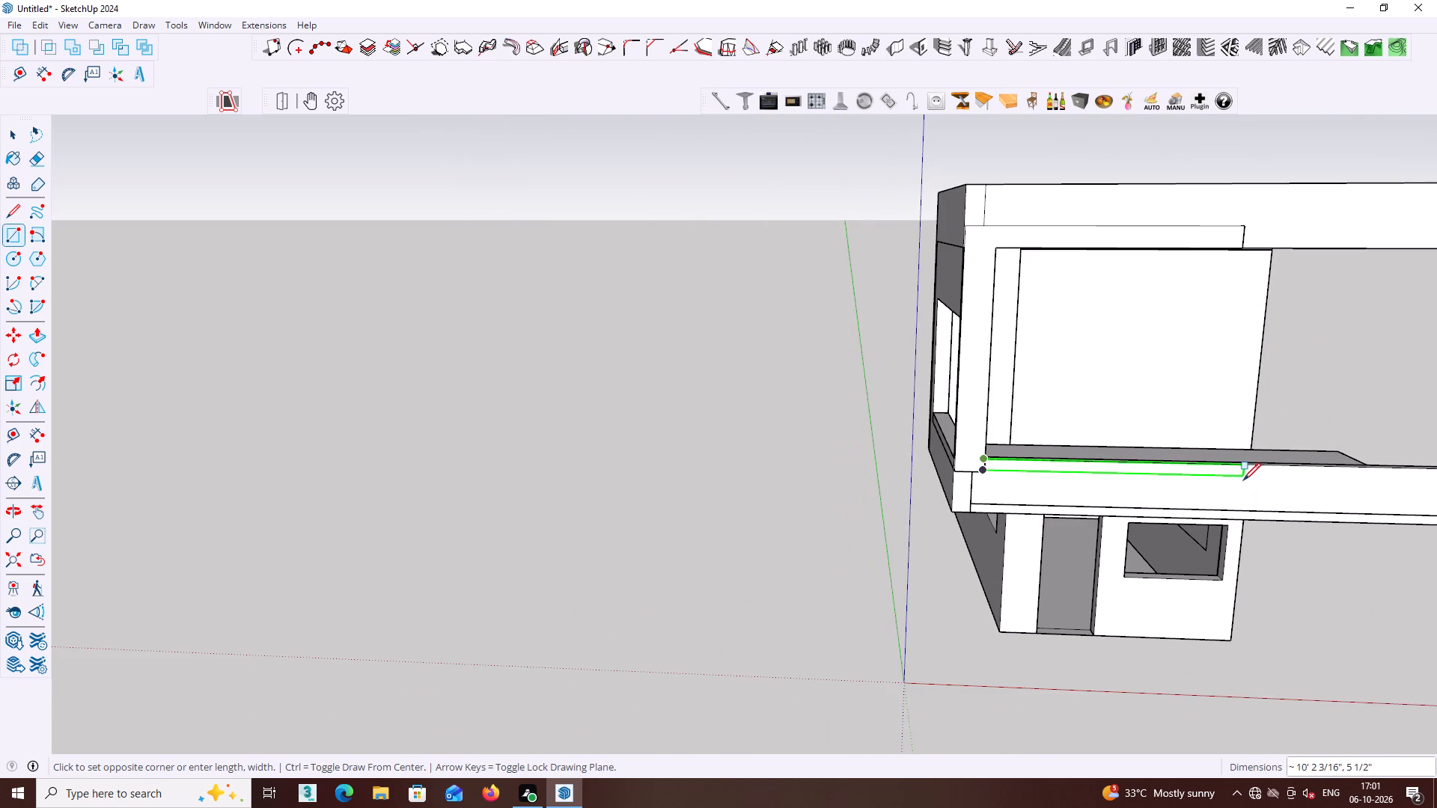
pyautogui.keyDown('shift'); pyautogui.moveTo(1243, 480); pyautogui.dragTo(1066, 520, button='middle'); pyautogui.keyUp('shift')
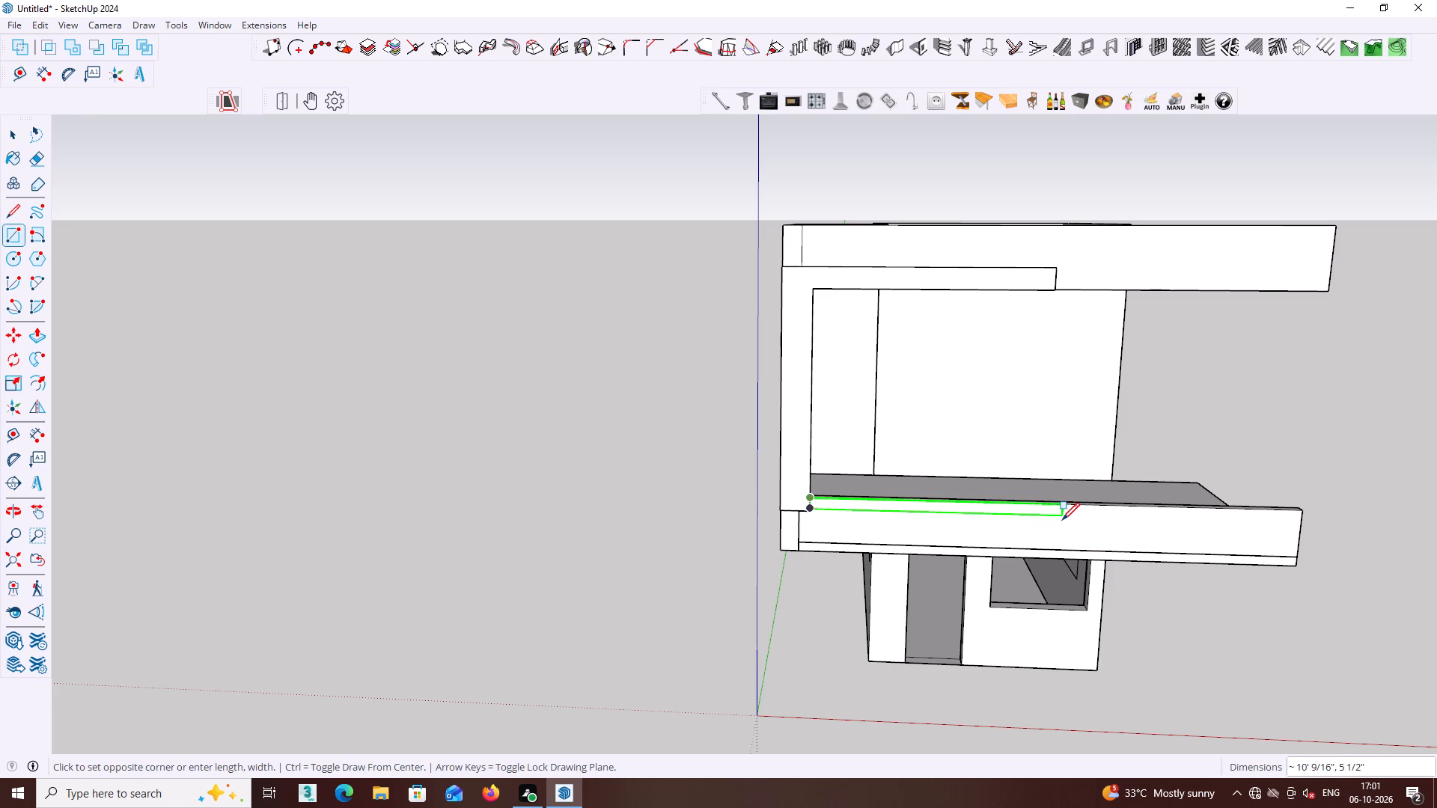
pyautogui.moveTo(1064, 520); pyautogui.dragTo(812, 491, button='middle')
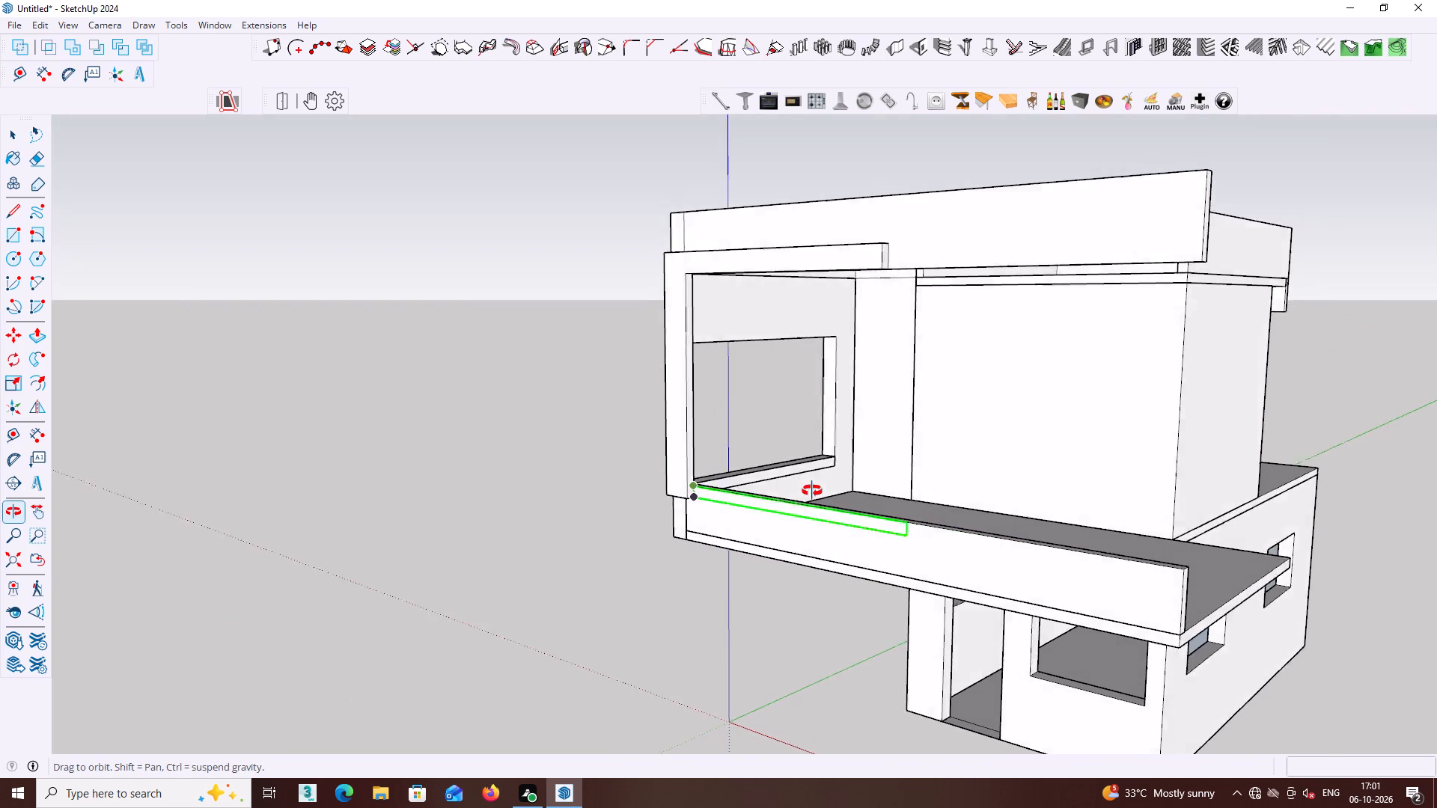
pyautogui.moveTo(812, 491); pyautogui.dragTo(915, 504, button='middle')
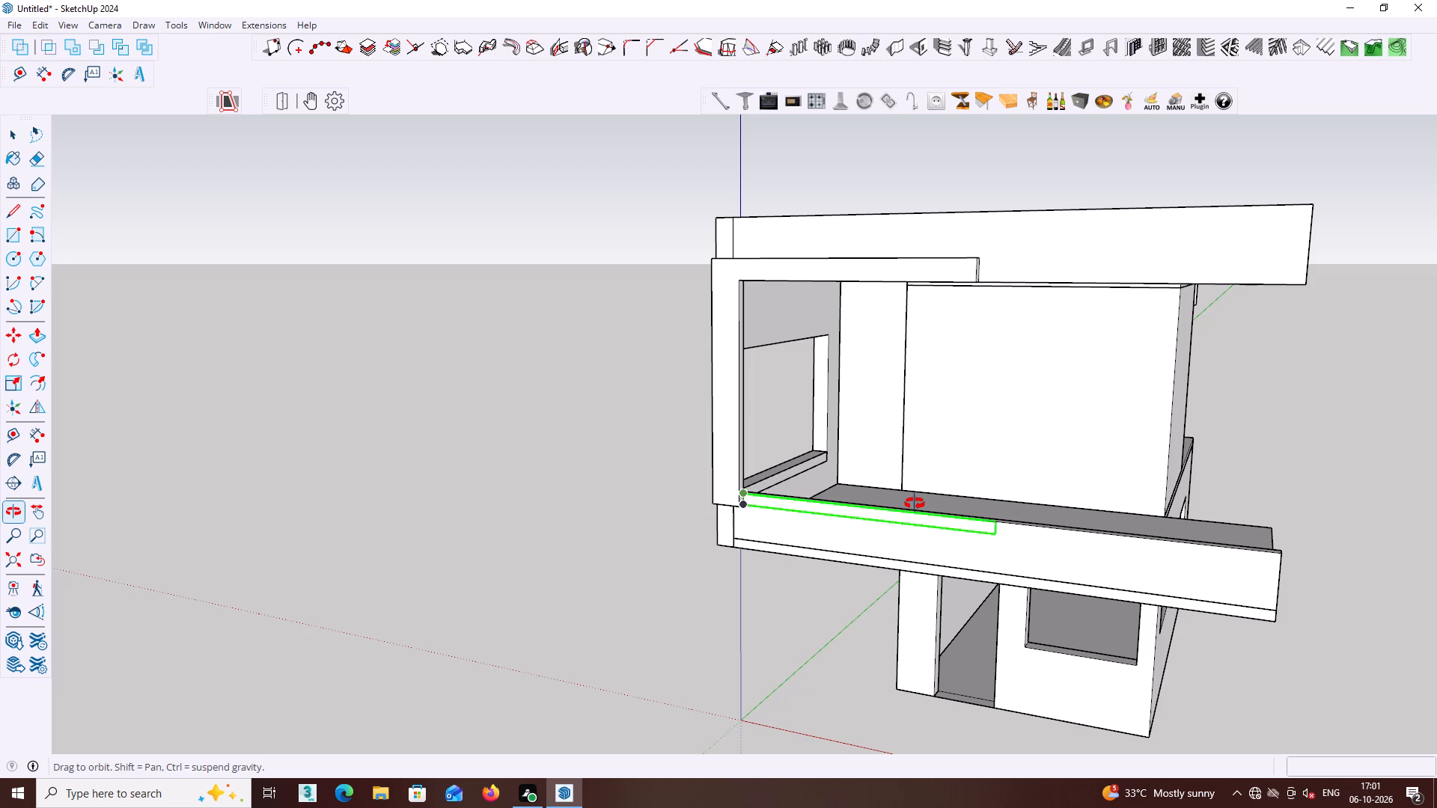
pyautogui.moveTo(915, 504); pyautogui.dragTo(954, 453, button='middle')
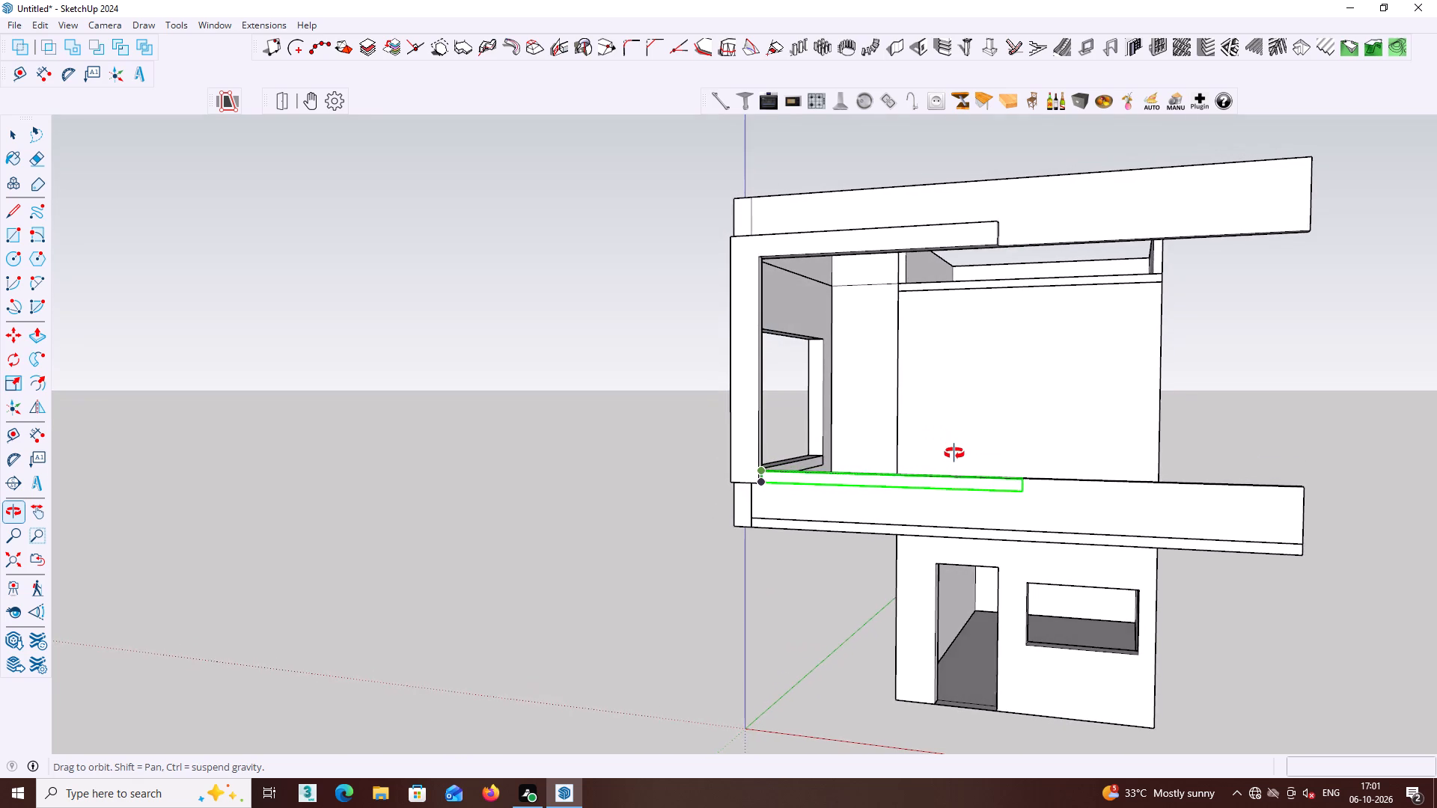
pyautogui.moveTo(954, 453); pyautogui.dragTo(956, 461, button='middle')
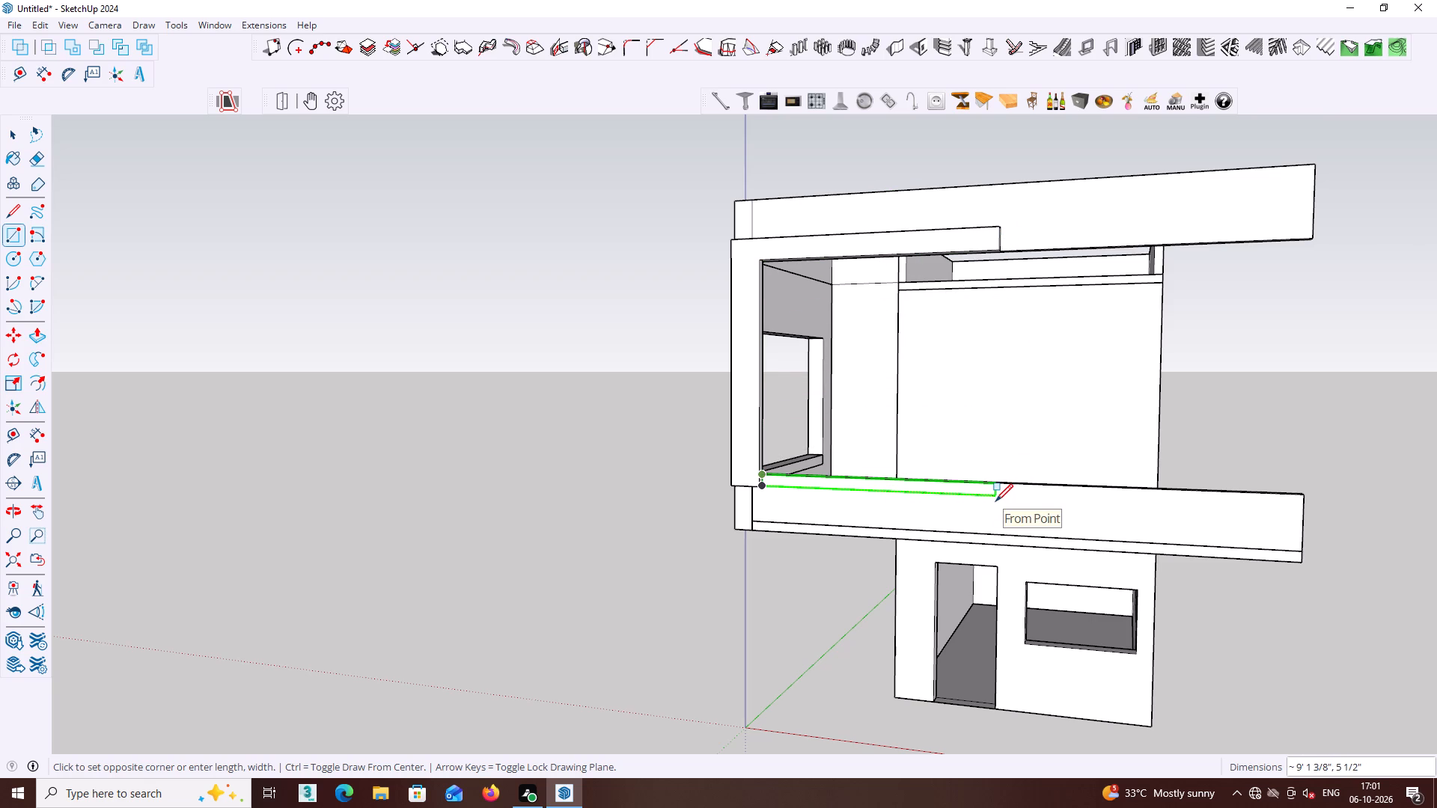
pyautogui.click(995, 501)
# Push/Pull the rectangle on the balcony parapet's front face outward 4 1/2", flush with the corner post.
pyautogui.moveTo(970, 521); pyautogui.dragTo(1005, 624, button='middle')
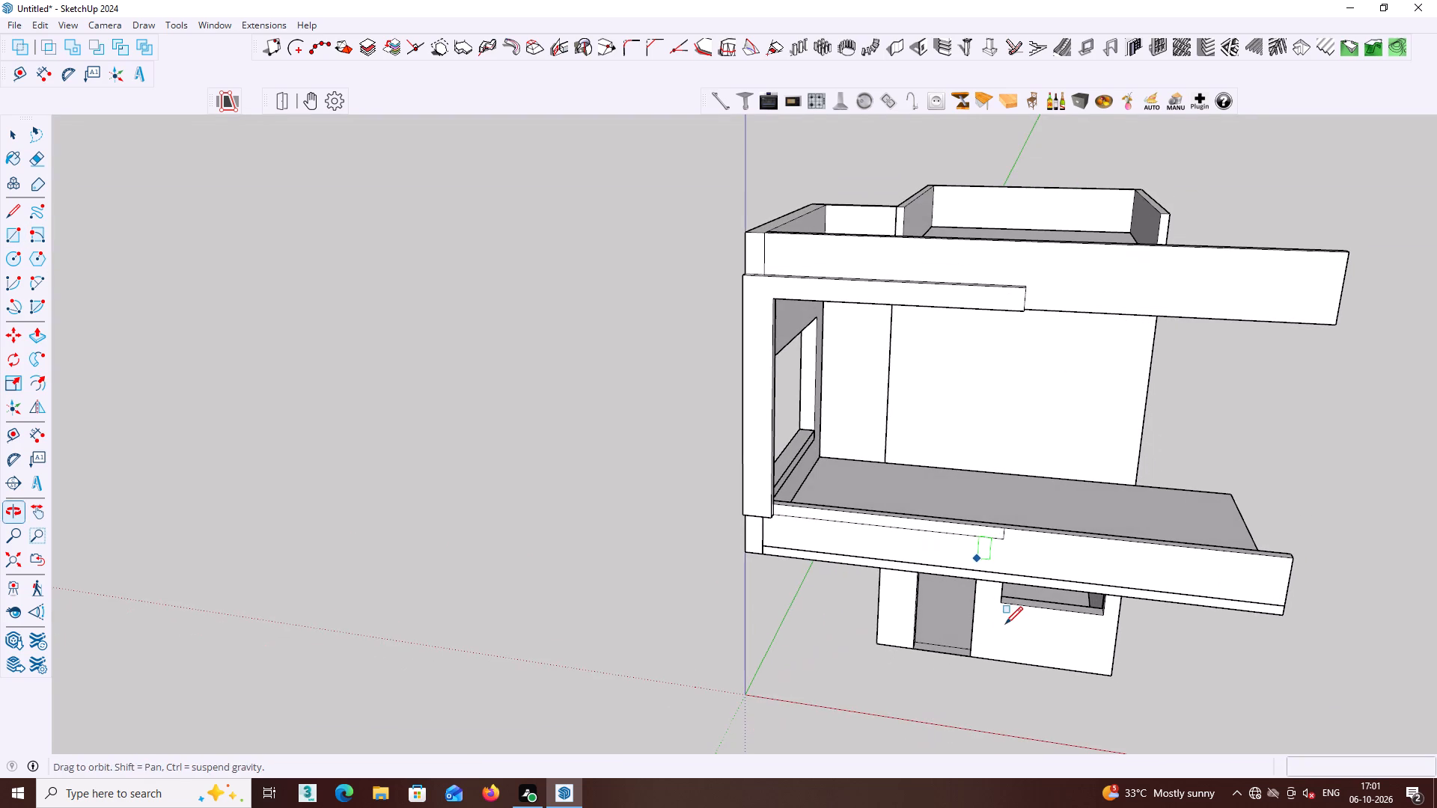
pyautogui.press('space')
pyautogui.scroll(2, 946, 523)
pyautogui.click(944, 530)
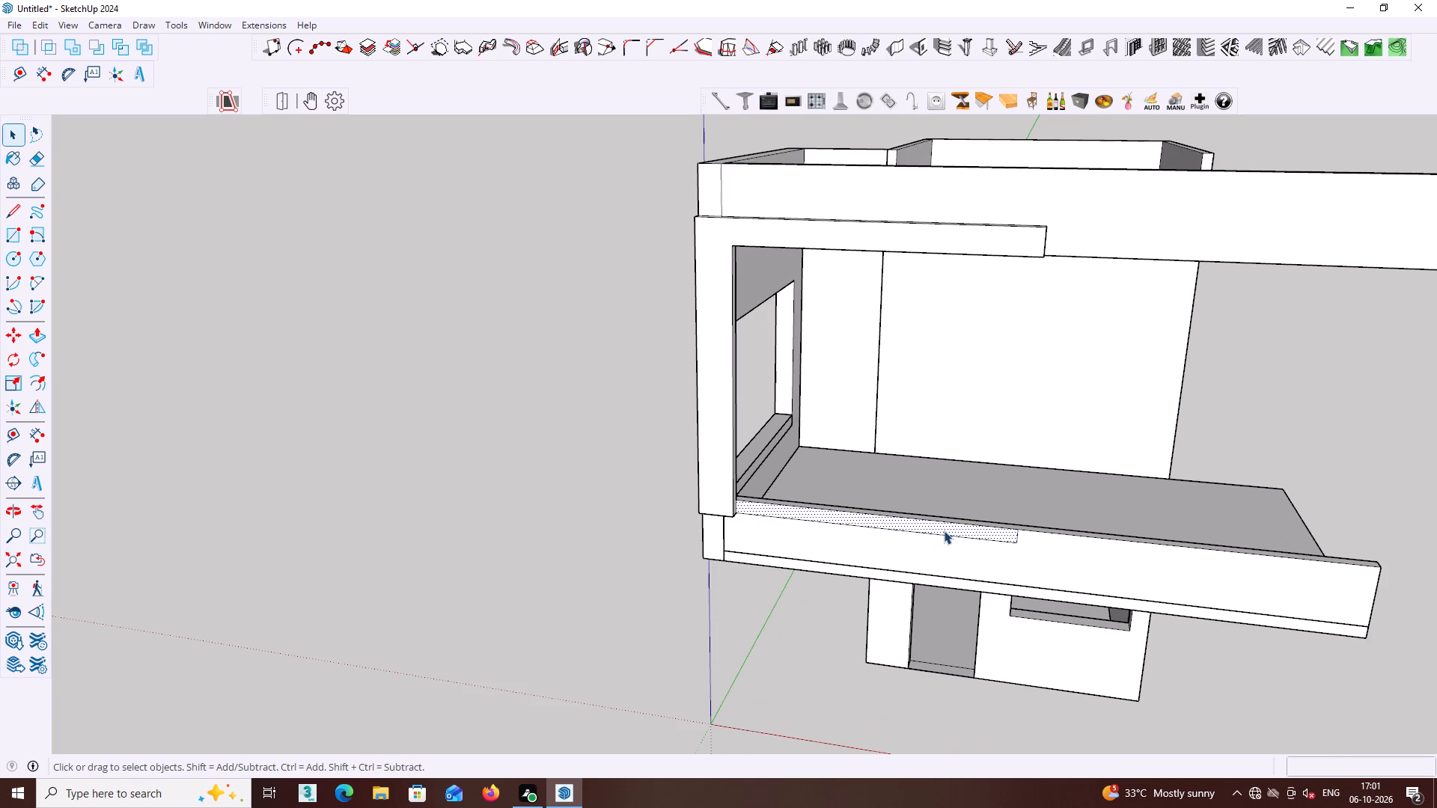
pyautogui.press('p')
pyautogui.click(944, 530)
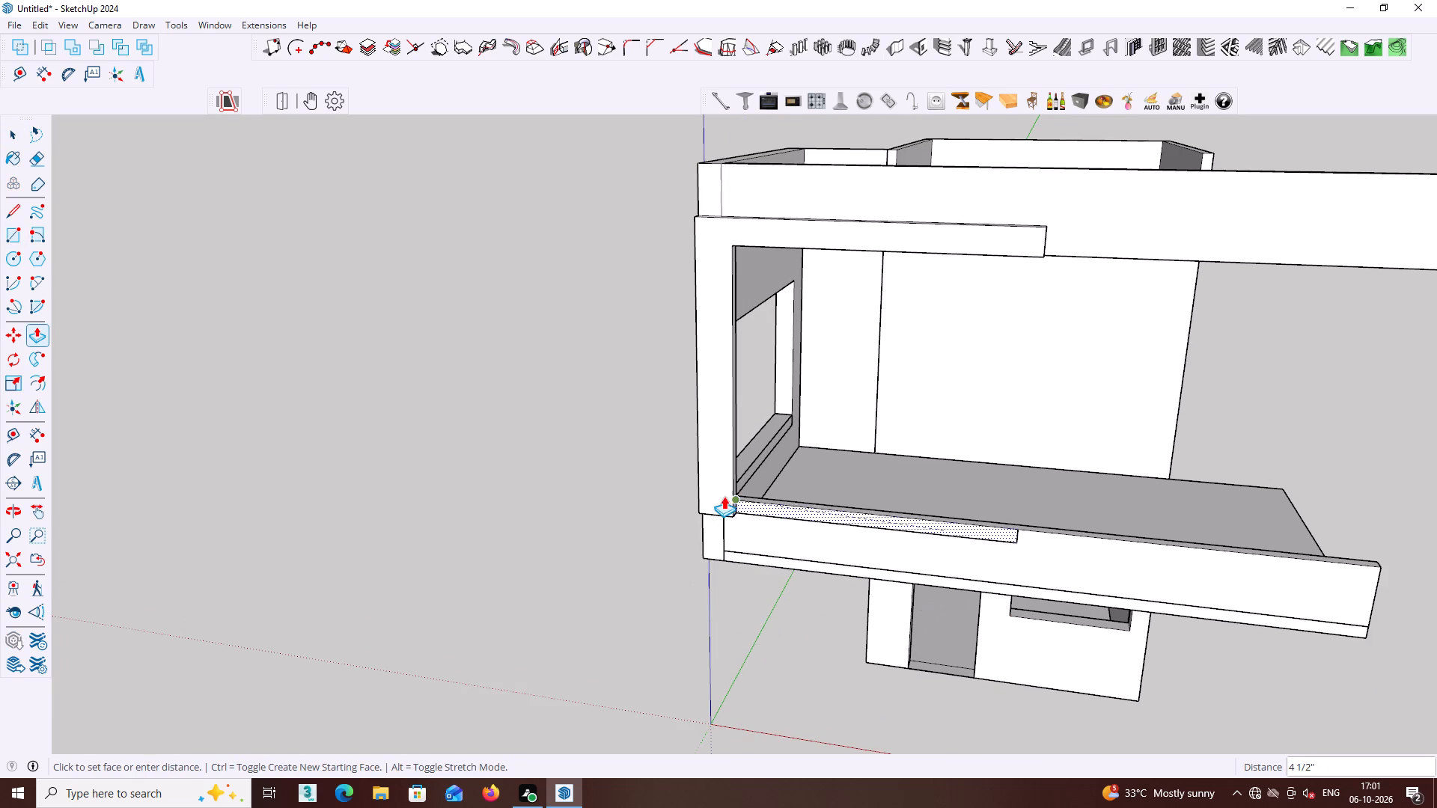
pyautogui.click(734, 492)
pyautogui.press('space')
pyautogui.moveTo(996, 523); pyautogui.dragTo(768, 512, button='middle')
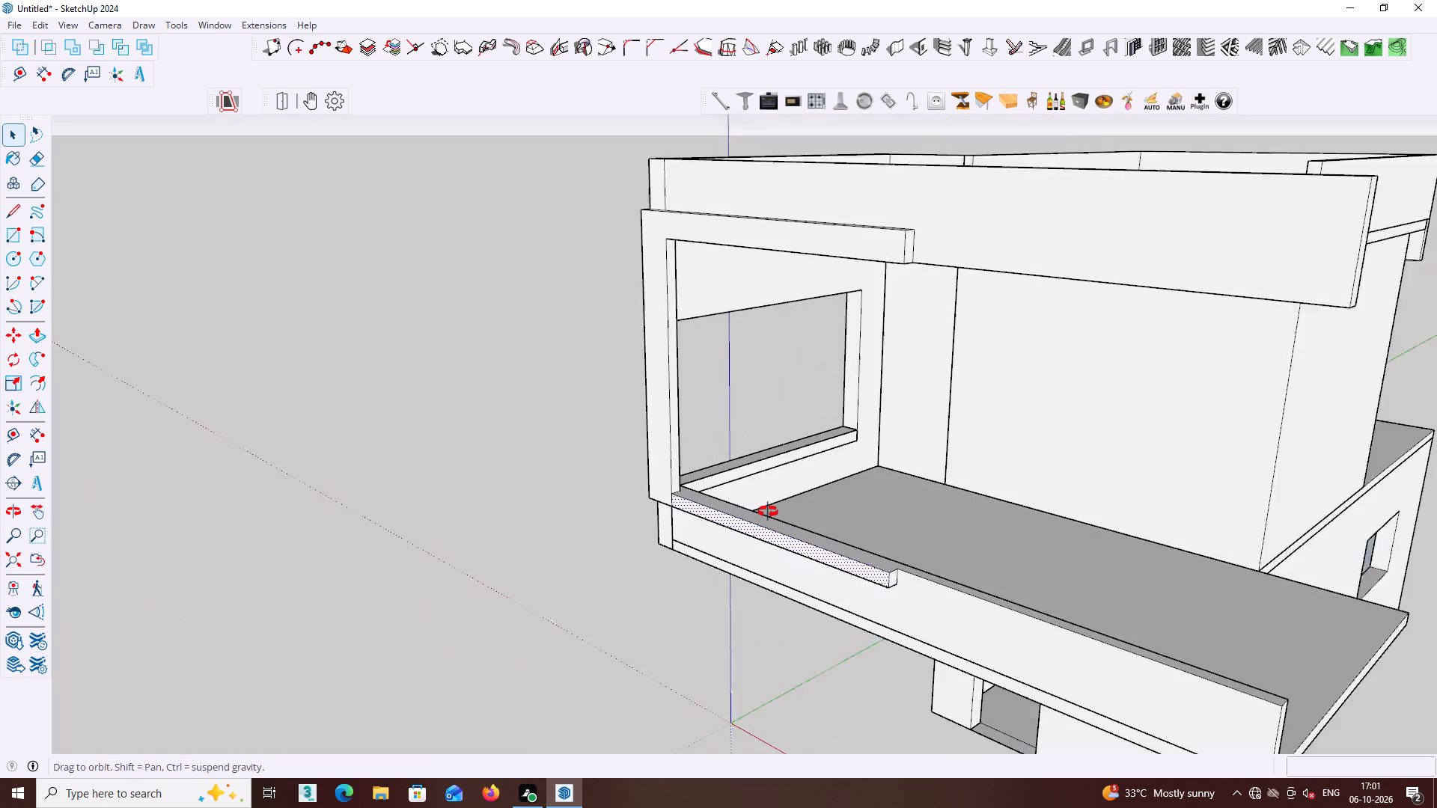
# Undo the lower band's extrusion and Push/Pull its rectangle on the balcony parapet outward again, flush with the corner post.
pyautogui.moveTo(768, 512); pyautogui.dragTo(767, 512, button='middle')
pyautogui.scroll(-1, 854, 554)
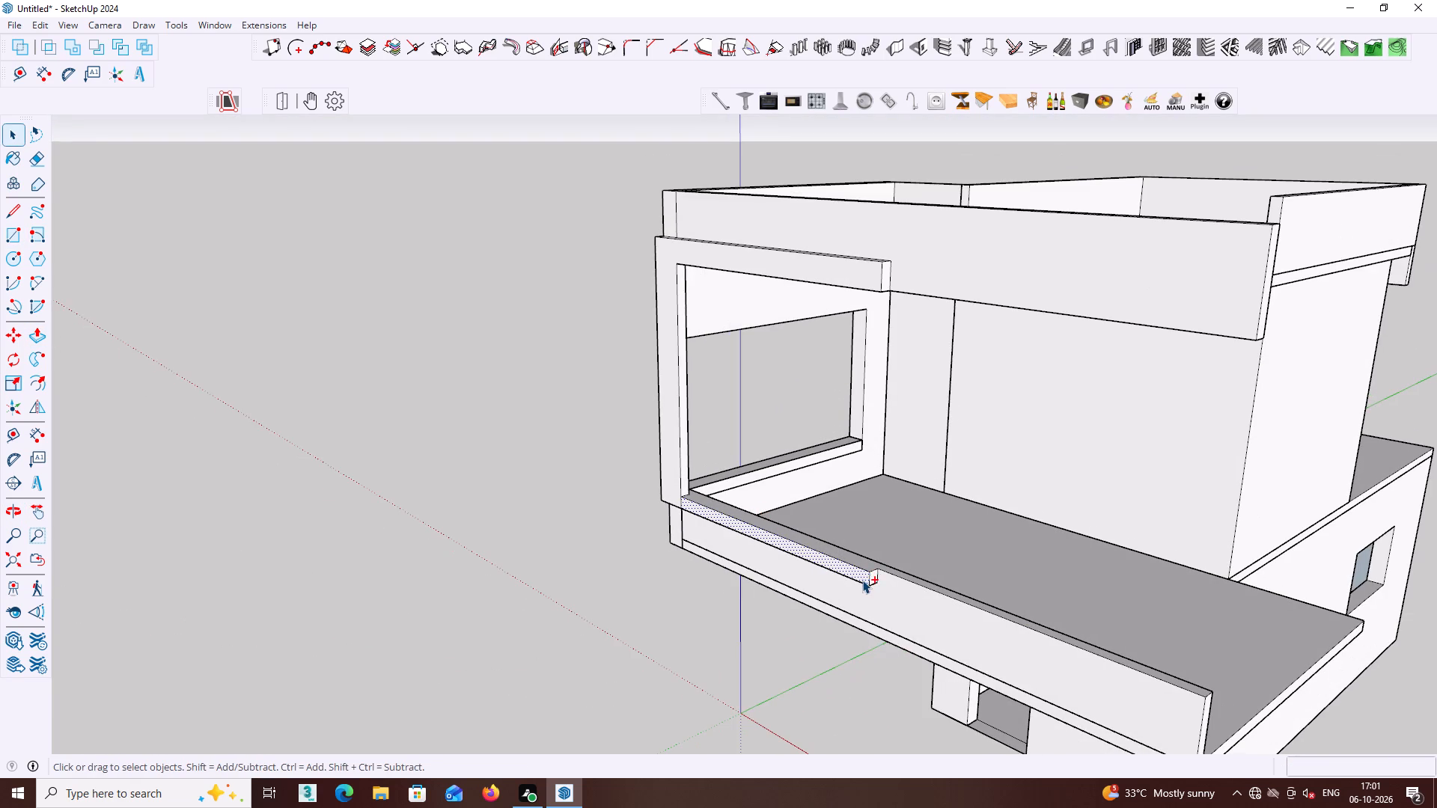
pyautogui.hotkey('ctrl', 'z')
pyautogui.moveTo(862, 578); pyautogui.dragTo(1067, 591, button='middle')
pyautogui.click(940, 539)
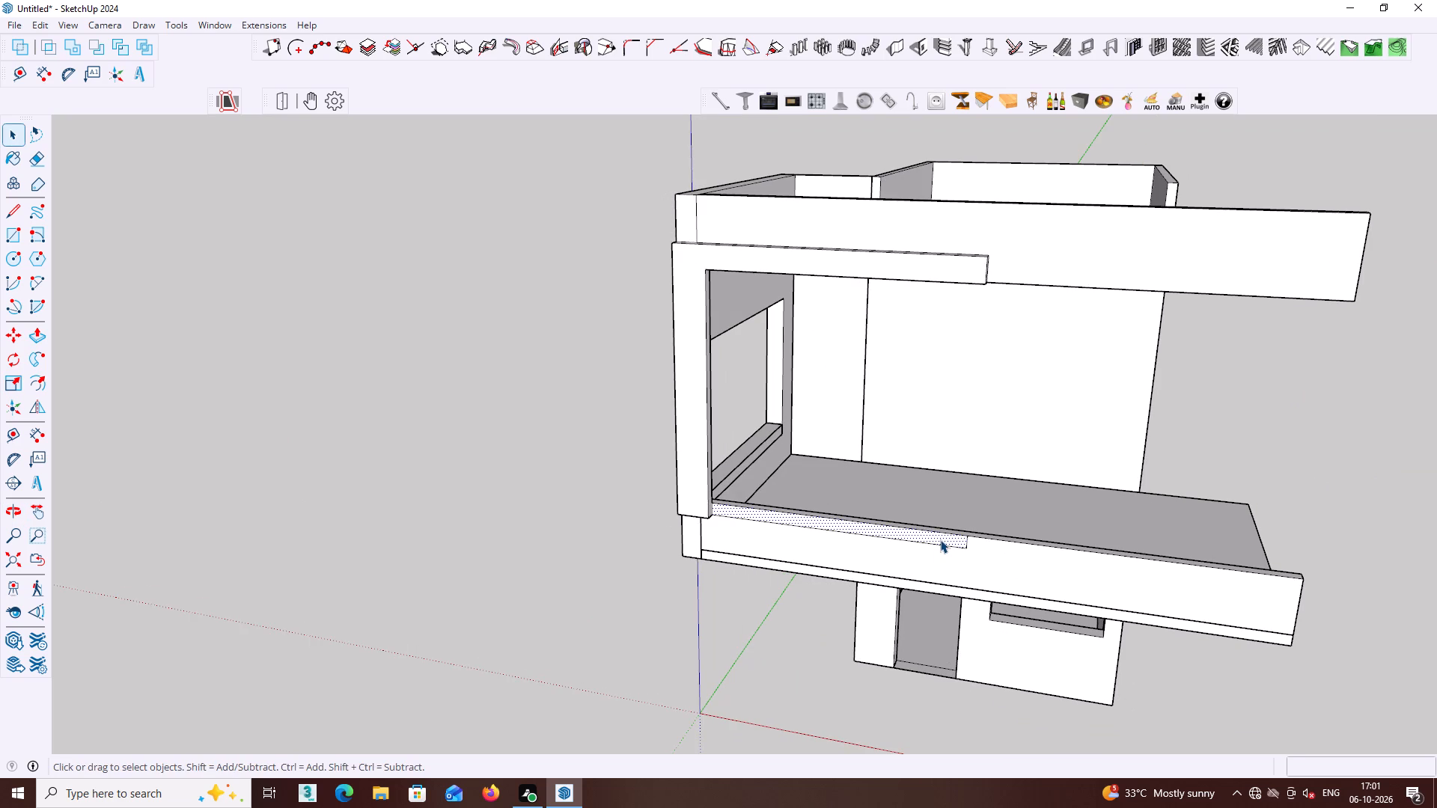
pyautogui.press('p')
pyautogui.click(940, 539)
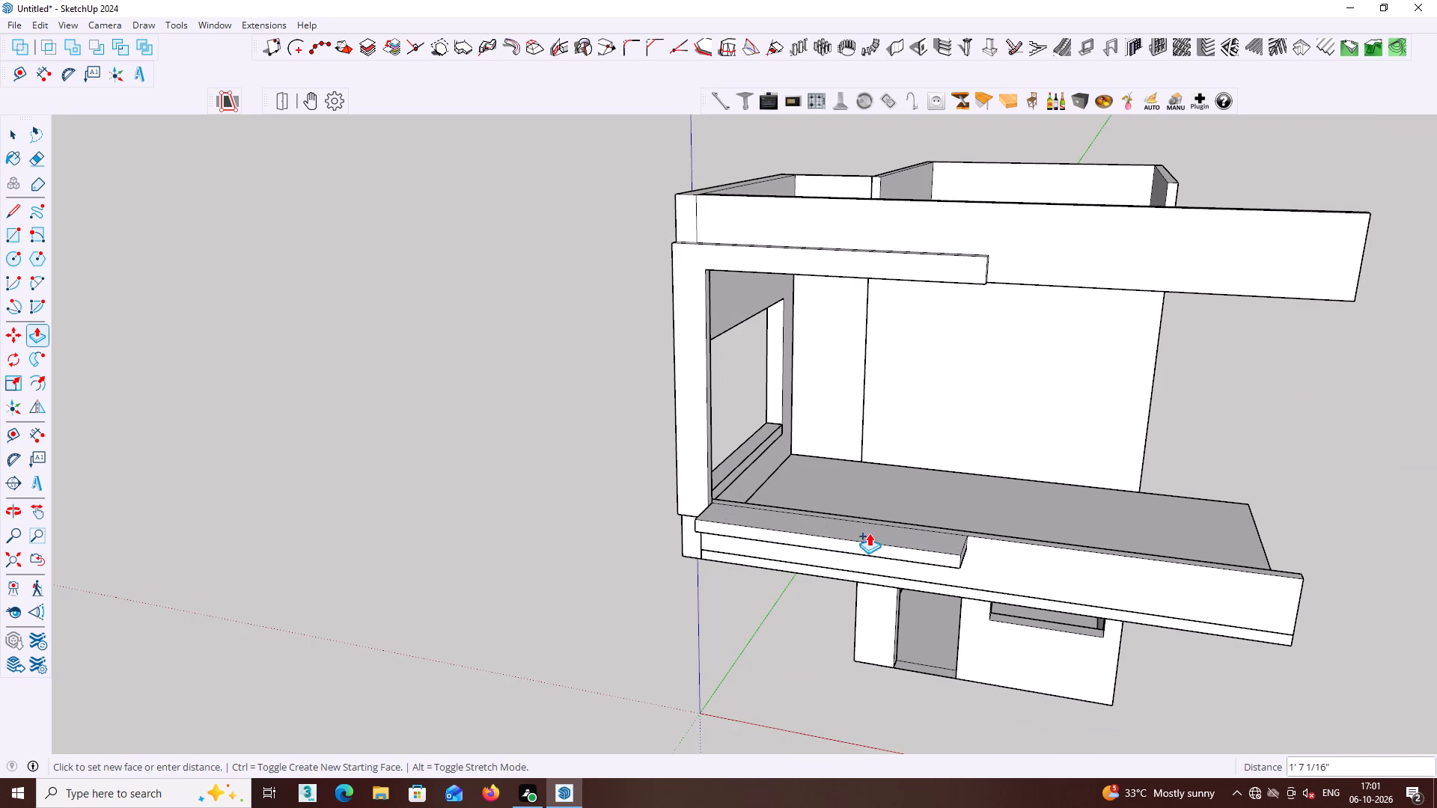
pyautogui.click(710, 489)
pyautogui.press('space')
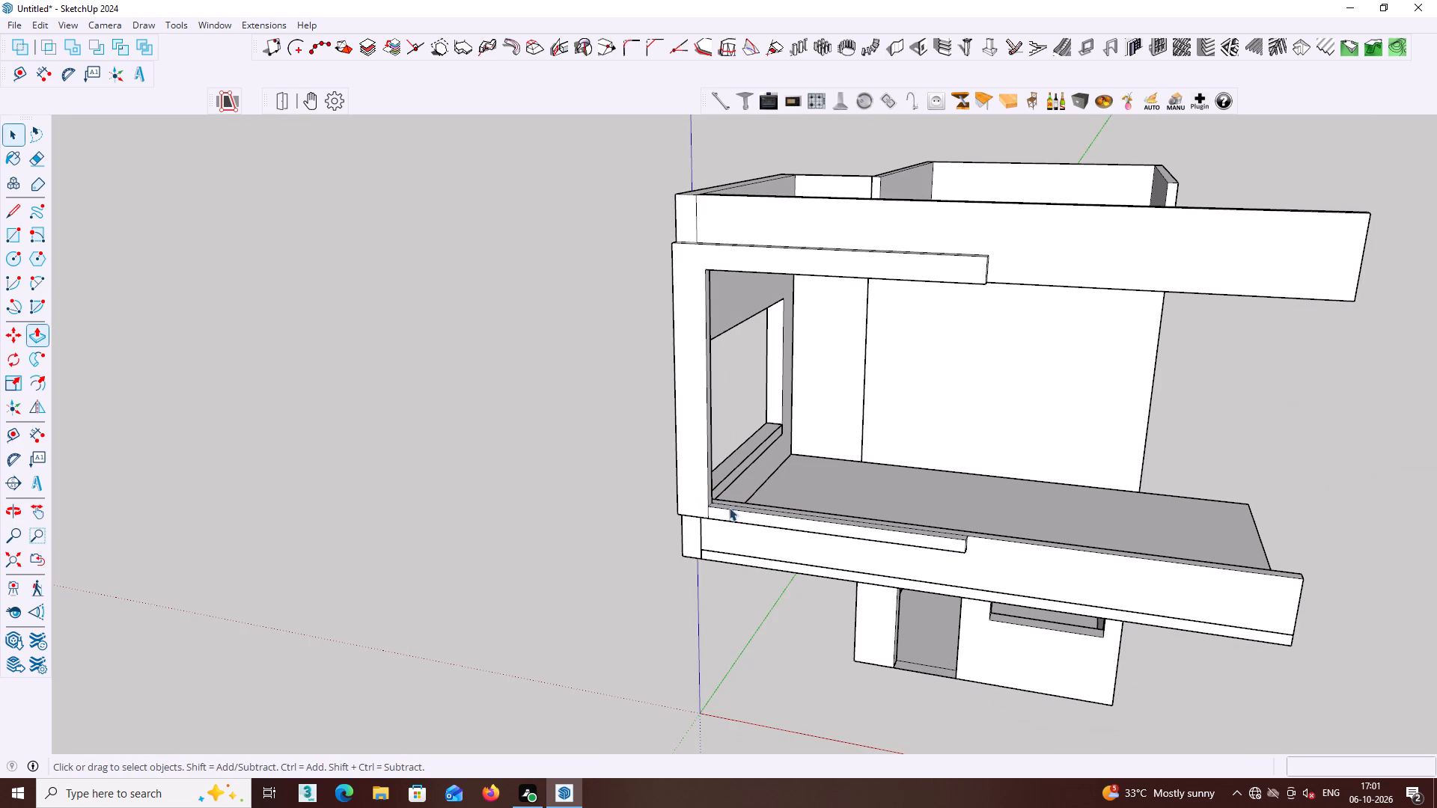
pyautogui.click(635, 556)
# Examine the lower band and its joint with the corner post from the front, side and above.
pyautogui.moveTo(788, 532); pyautogui.dragTo(896, 629, button='middle')
pyautogui.scroll(3, 976, 545)
pyautogui.moveTo(1078, 527); pyautogui.dragTo(976, 498, button='middle')
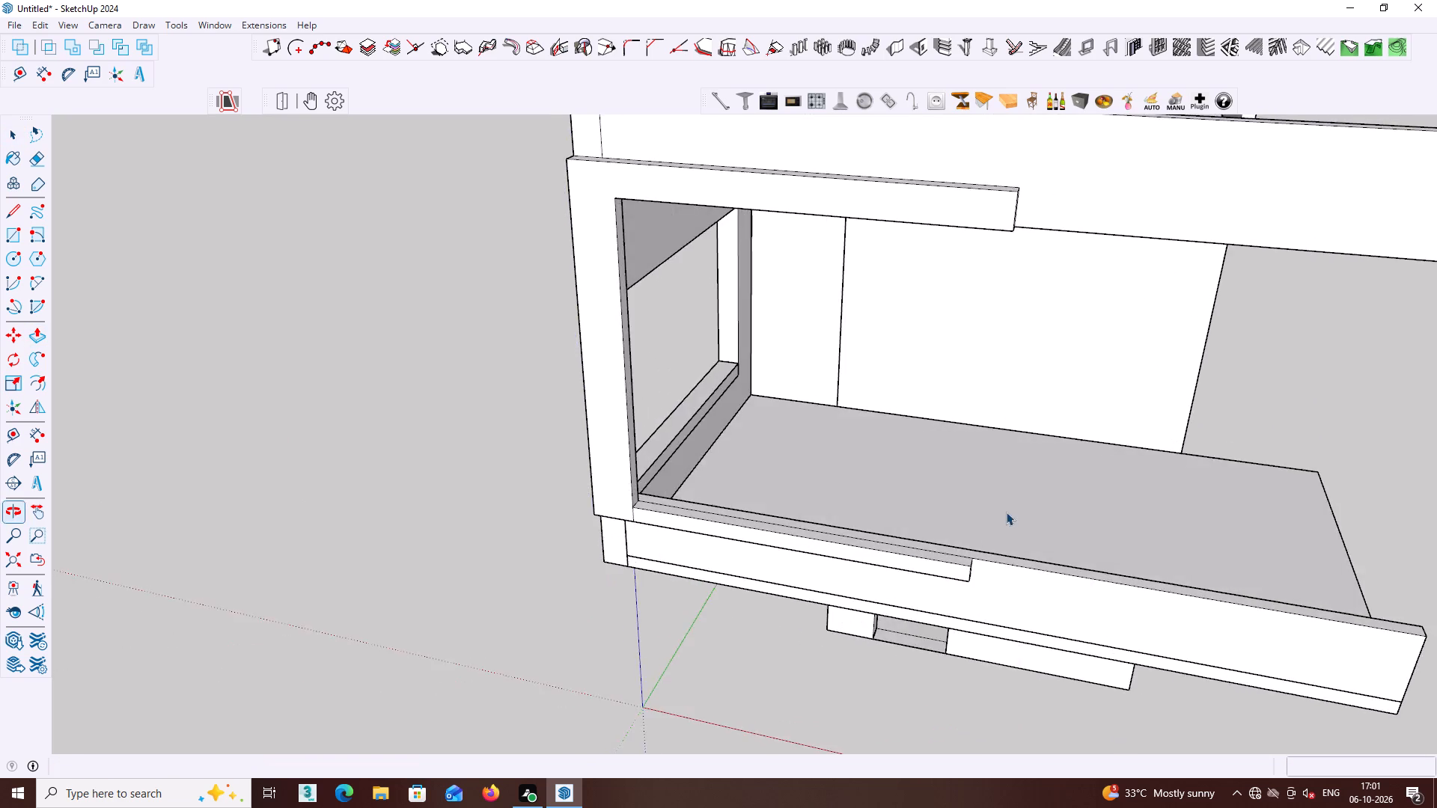
pyautogui.moveTo(983, 505); pyautogui.dragTo(787, 474, button='middle')
pyautogui.scroll(2, 835, 579)
pyautogui.scroll(-4, 816, 608)
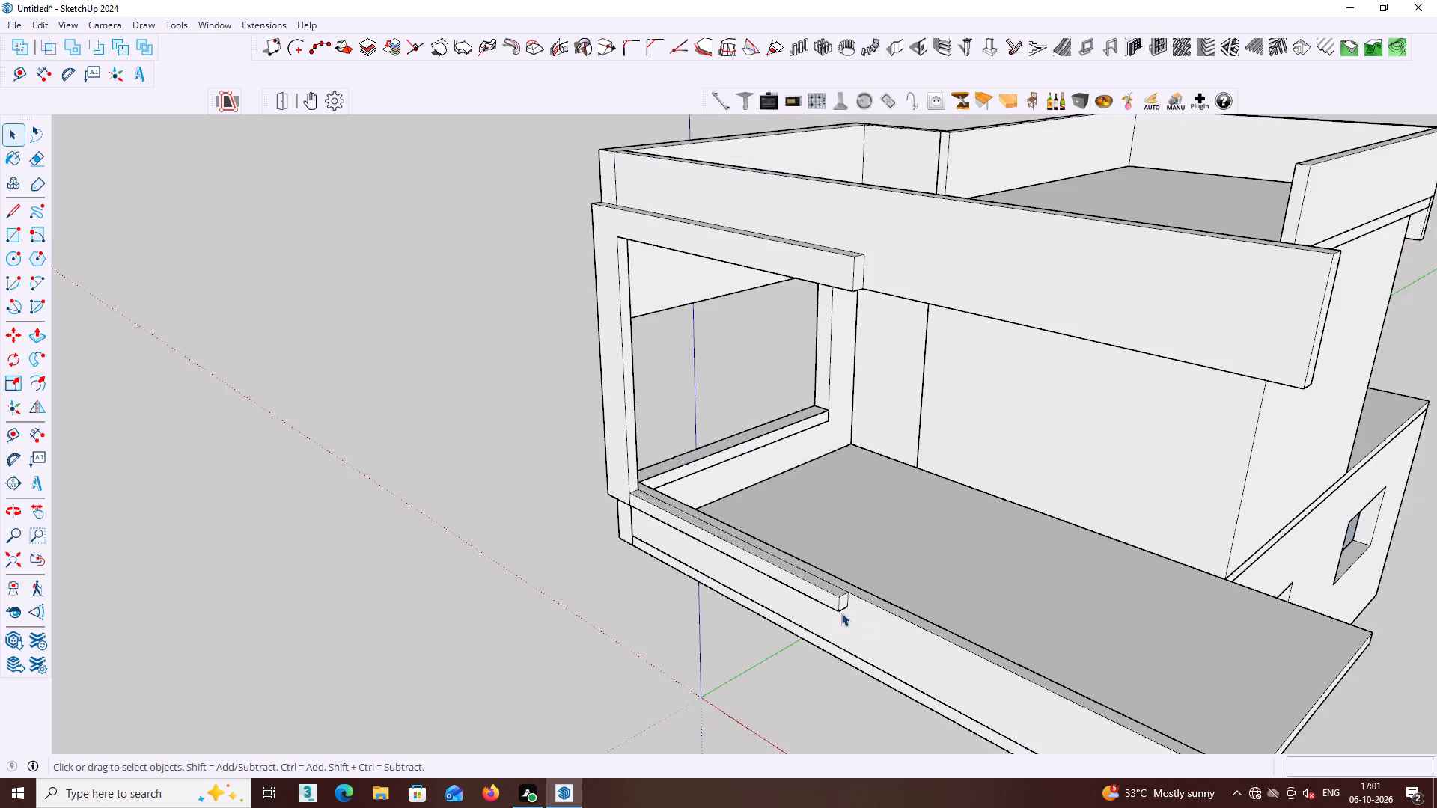
pyautogui.moveTo(829, 613); pyautogui.dragTo(1092, 607, button='middle')
pyautogui.keyDown('shift'); pyautogui.moveTo(1087, 606); pyautogui.dragTo(1018, 625, button='middle'); pyautogui.keyUp('shift')
pyautogui.scroll(3, 709, 570)
pyautogui.moveTo(587, 532); pyautogui.dragTo(922, 549, button='middle')
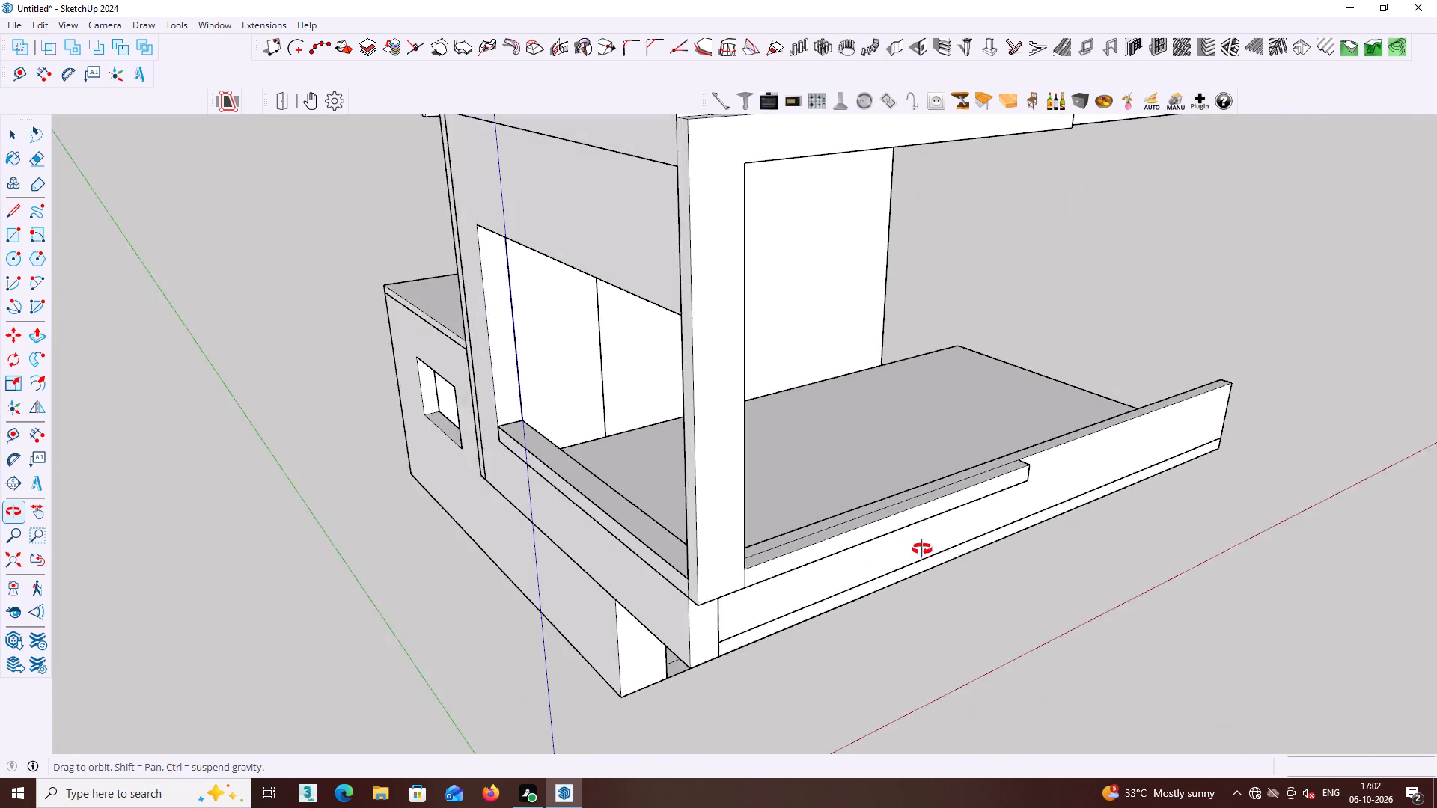
pyautogui.moveTo(922, 549); pyautogui.dragTo(937, 549, button='middle')
pyautogui.scroll(3, 939, 495)
pyautogui.moveTo(958, 492); pyautogui.dragTo(594, 375, button='middle')
pyautogui.moveTo(531, 490); pyautogui.dragTo(589, 540, button='middle')
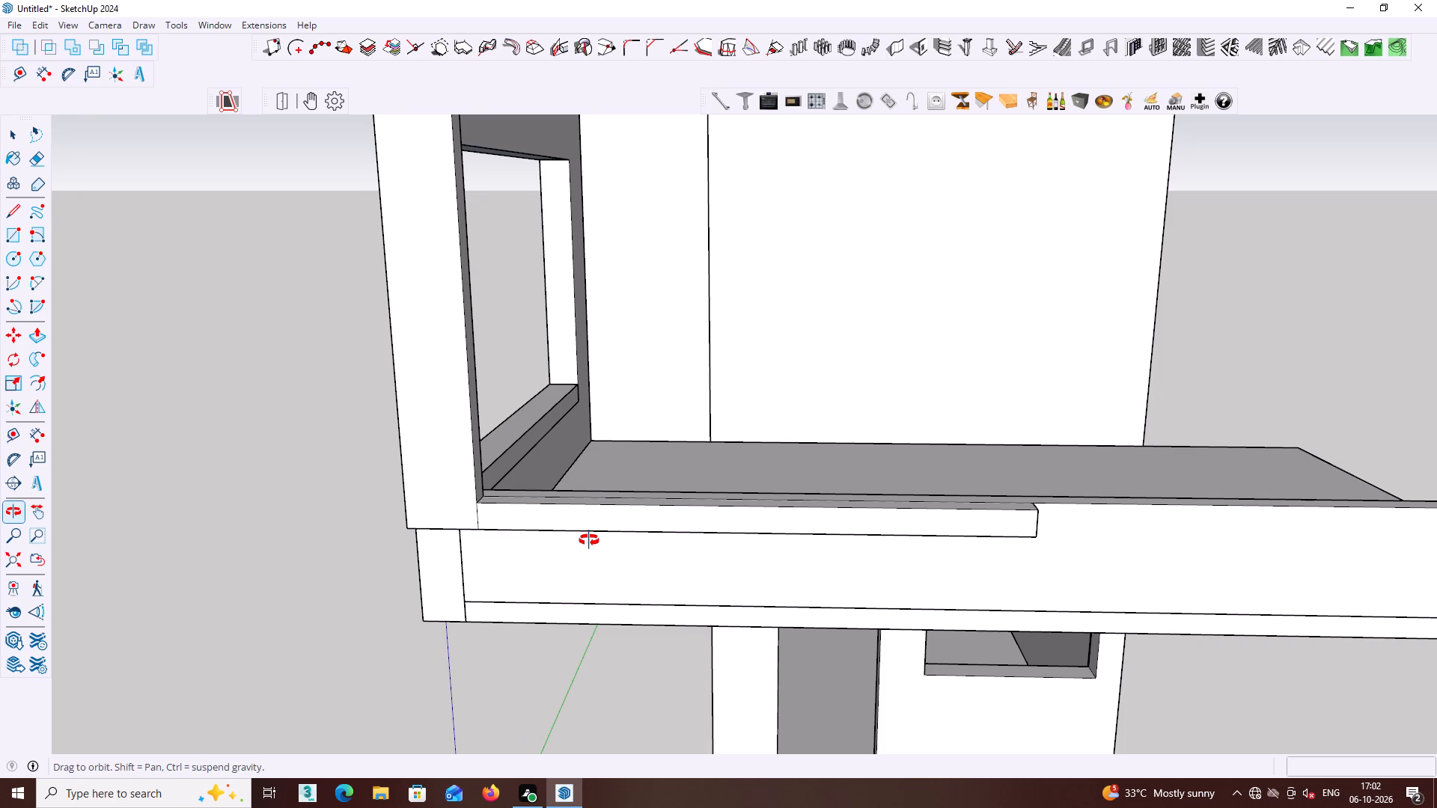
pyautogui.moveTo(589, 540); pyautogui.dragTo(592, 509, button='middle')
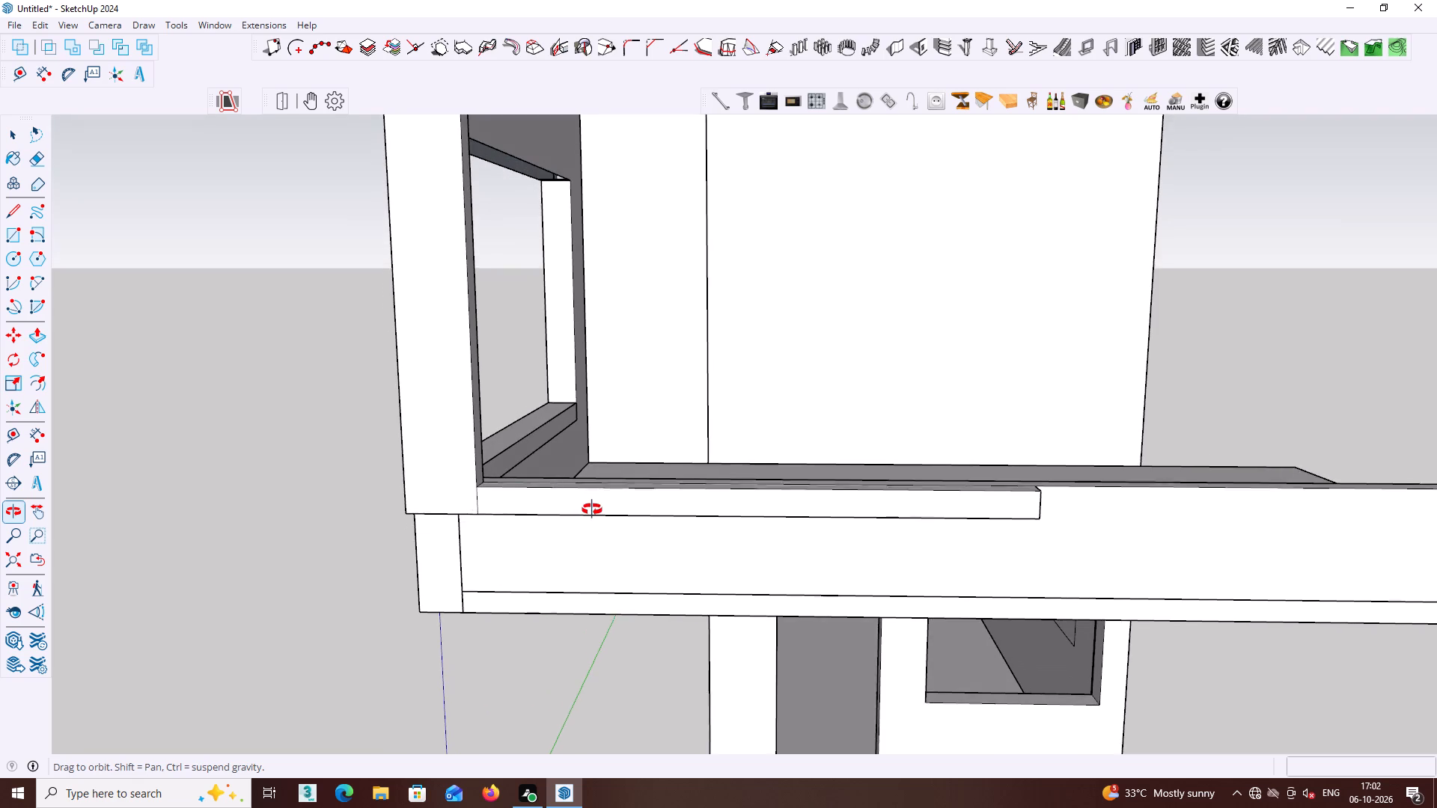
pyautogui.moveTo(592, 509); pyautogui.dragTo(623, 575, button='middle')
pyautogui.scroll(-7, 660, 536)
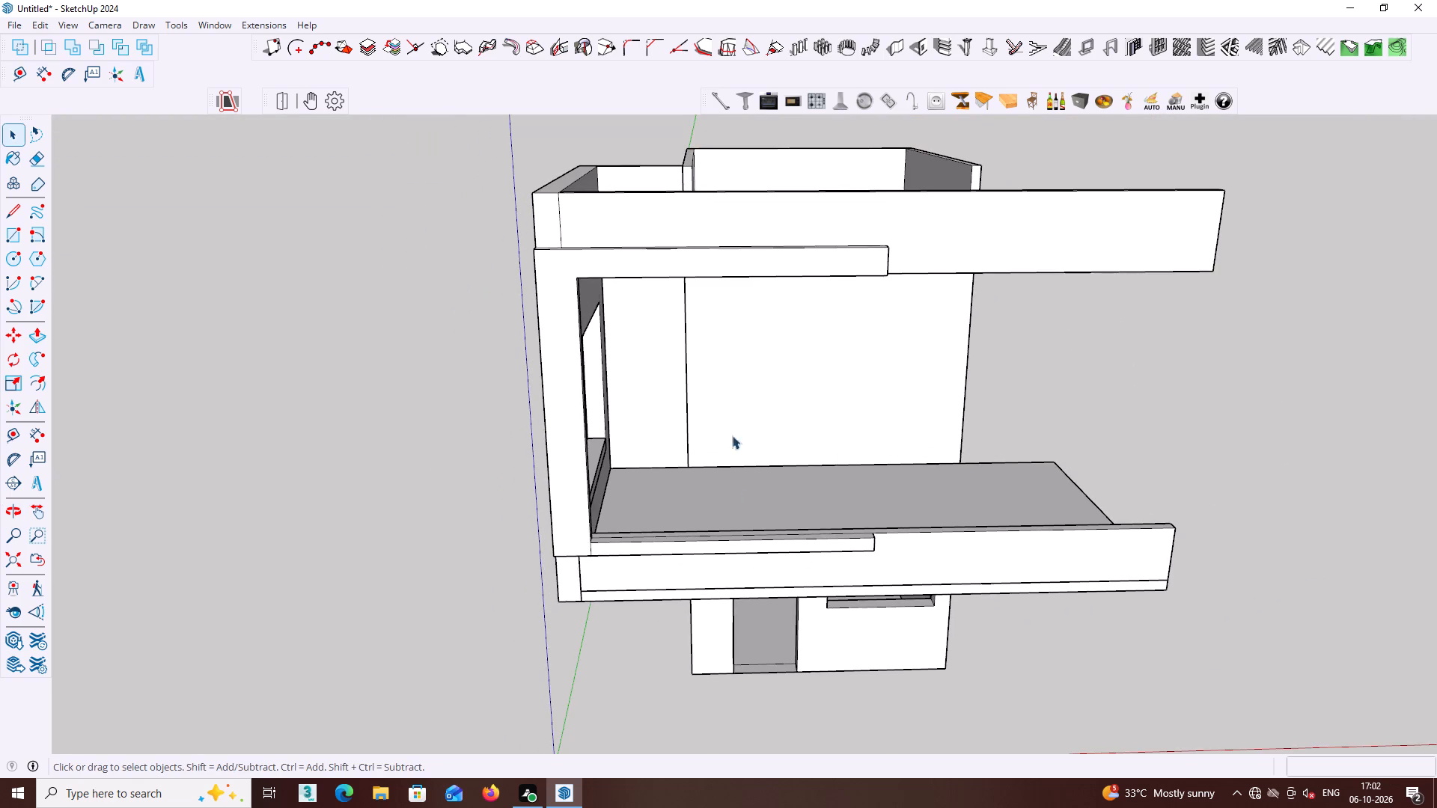
# Push/Pull the upper band's top face down 5 7/16" to make the band slimmer.
pyautogui.moveTo(704, 394); pyautogui.dragTo(778, 542, button='middle')
pyautogui.scroll(4, 630, 355)
pyautogui.moveTo(662, 405); pyautogui.dragTo(579, 305, button='middle')
pyautogui.scroll(1, 707, 340)
pyautogui.moveTo(704, 337); pyautogui.dragTo(713, 514, button='middle')
pyautogui.scroll(1, 686, 470)
pyautogui.moveTo(704, 486); pyautogui.dragTo(675, 450, button='middle')
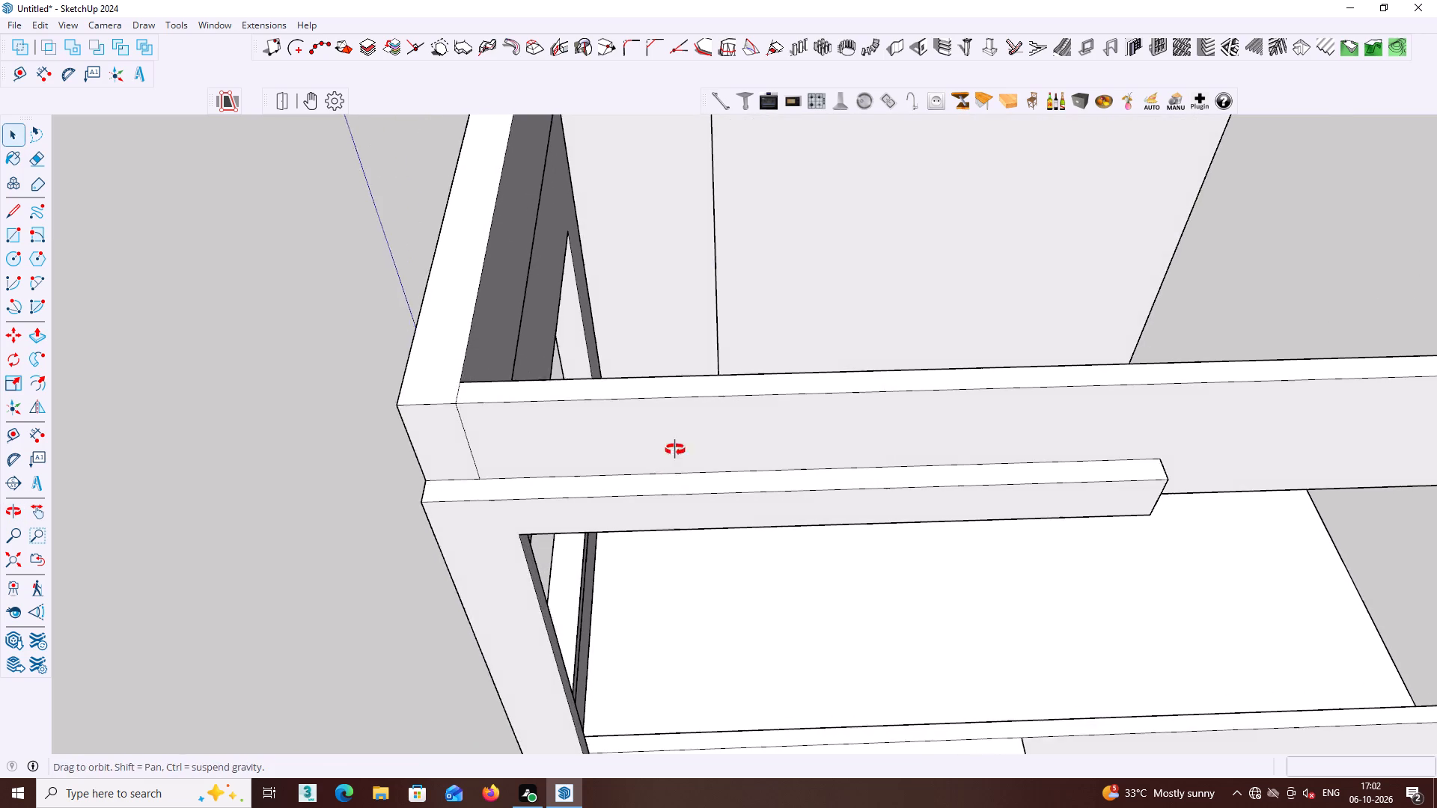
pyautogui.moveTo(675, 450); pyautogui.dragTo(587, 360, button='middle')
pyautogui.moveTo(710, 474); pyautogui.dragTo(680, 404, button='middle')
pyautogui.scroll(1, 707, 468)
pyautogui.scroll(-5, 698, 424)
pyautogui.middleClick(698, 424)
pyautogui.moveTo(718, 477); pyautogui.dragTo(784, 599, button='middle')
pyautogui.scroll(5, 745, 471)
pyautogui.moveTo(739, 470); pyautogui.dragTo(780, 548, button='middle')
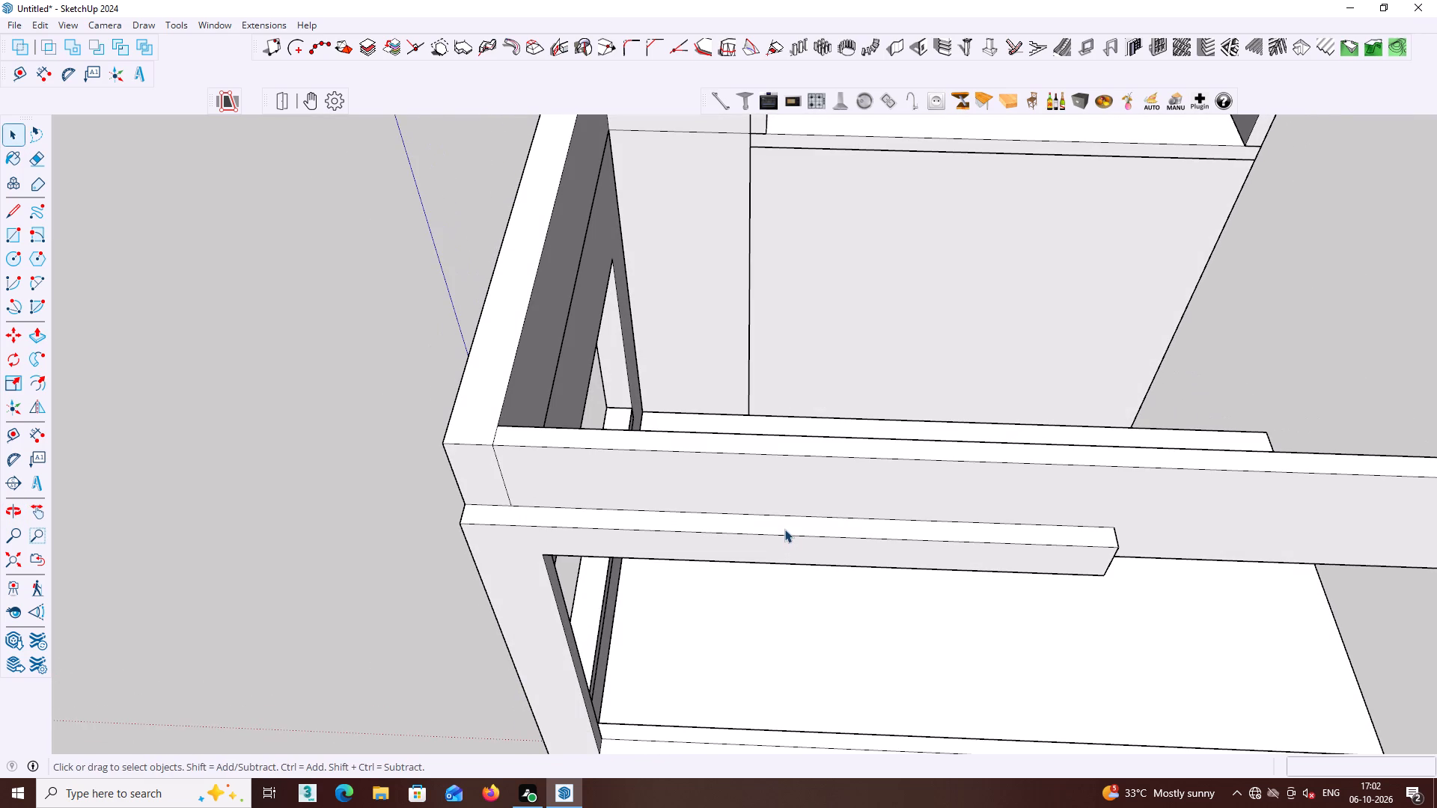
pyautogui.click(784, 529)
pyautogui.press('p')
pyautogui.click(784, 529)
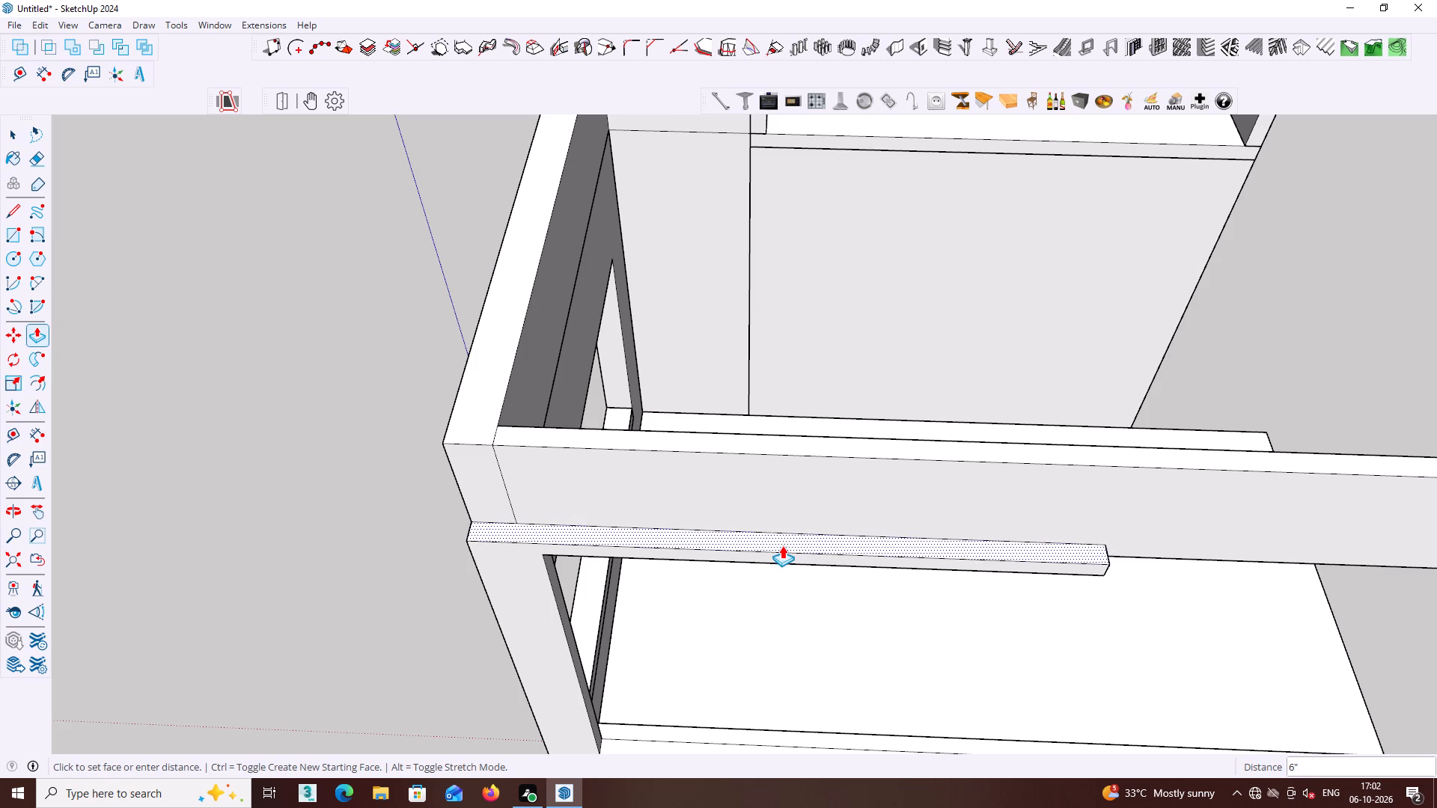
pyautogui.click(782, 545)
# Push/Pull the lower band's end face along the balcony parapet to align with the upper band's end.
pyautogui.scroll(-1, 757, 388)
pyautogui.moveTo(754, 581); pyautogui.dragTo(723, 439, button='middle')
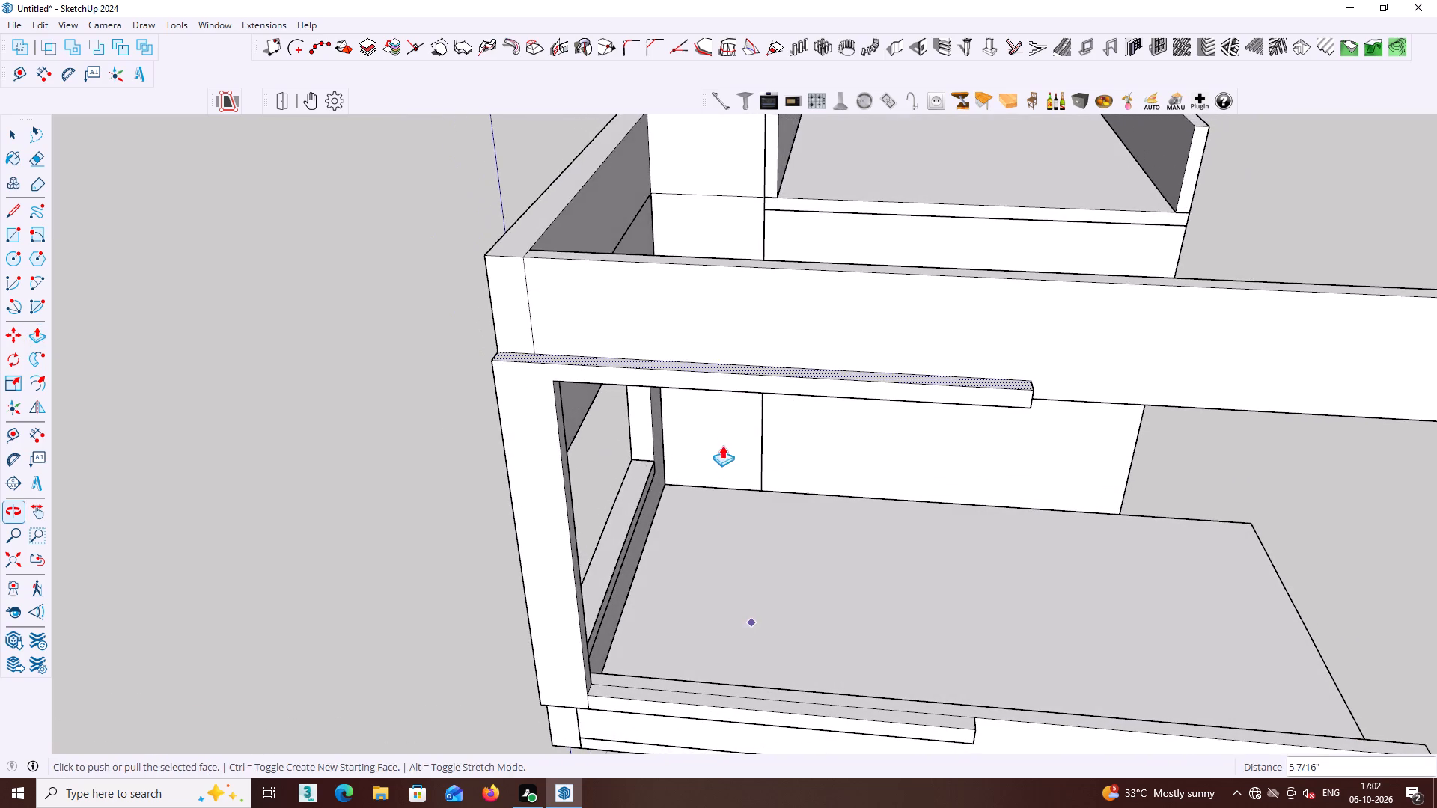
pyautogui.moveTo(734, 541); pyautogui.dragTo(739, 439, button='middle')
pyautogui.moveTo(755, 541); pyautogui.dragTo(719, 548, button='middle')
pyautogui.moveTo(848, 590); pyautogui.dragTo(795, 581, button='middle')
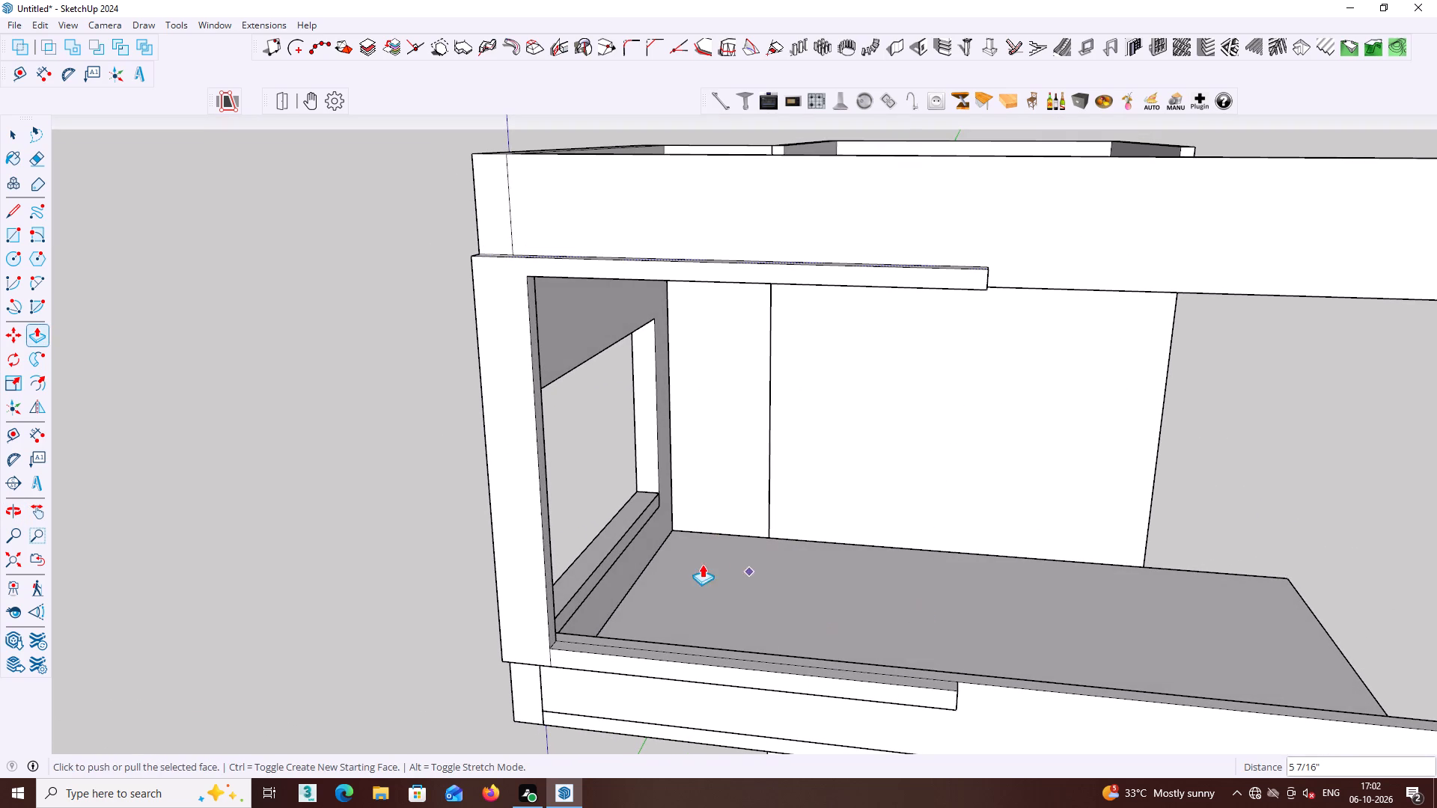
pyautogui.middleClick(694, 563)
pyautogui.keyDown('shift'); pyautogui.moveTo(758, 601); pyautogui.dragTo(600, 444, button='middle'); pyautogui.keyUp('shift')
pyautogui.moveTo(713, 472); pyautogui.dragTo(516, 444, button='middle')
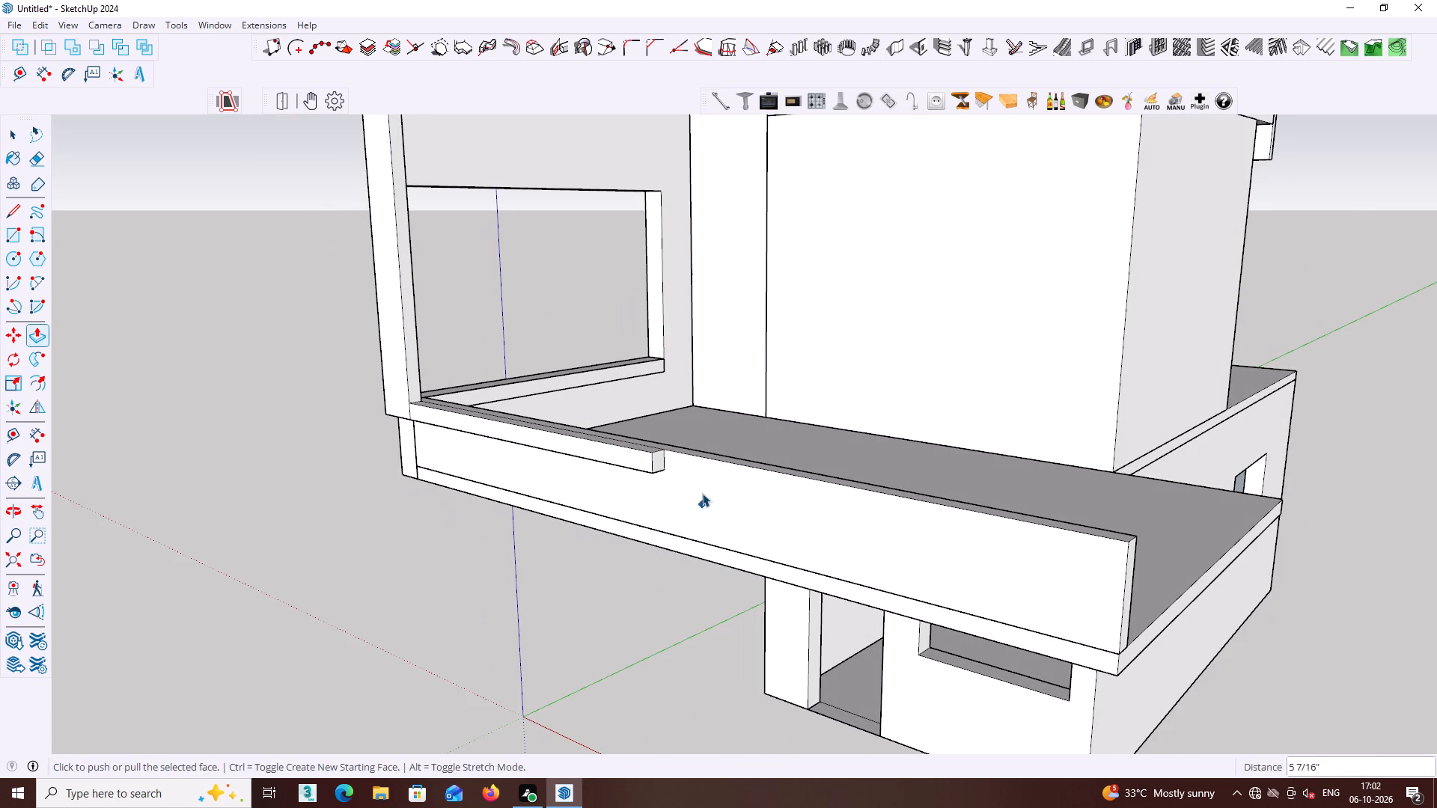
pyautogui.press('space')
pyautogui.click(653, 463)
pyautogui.click(657, 463)
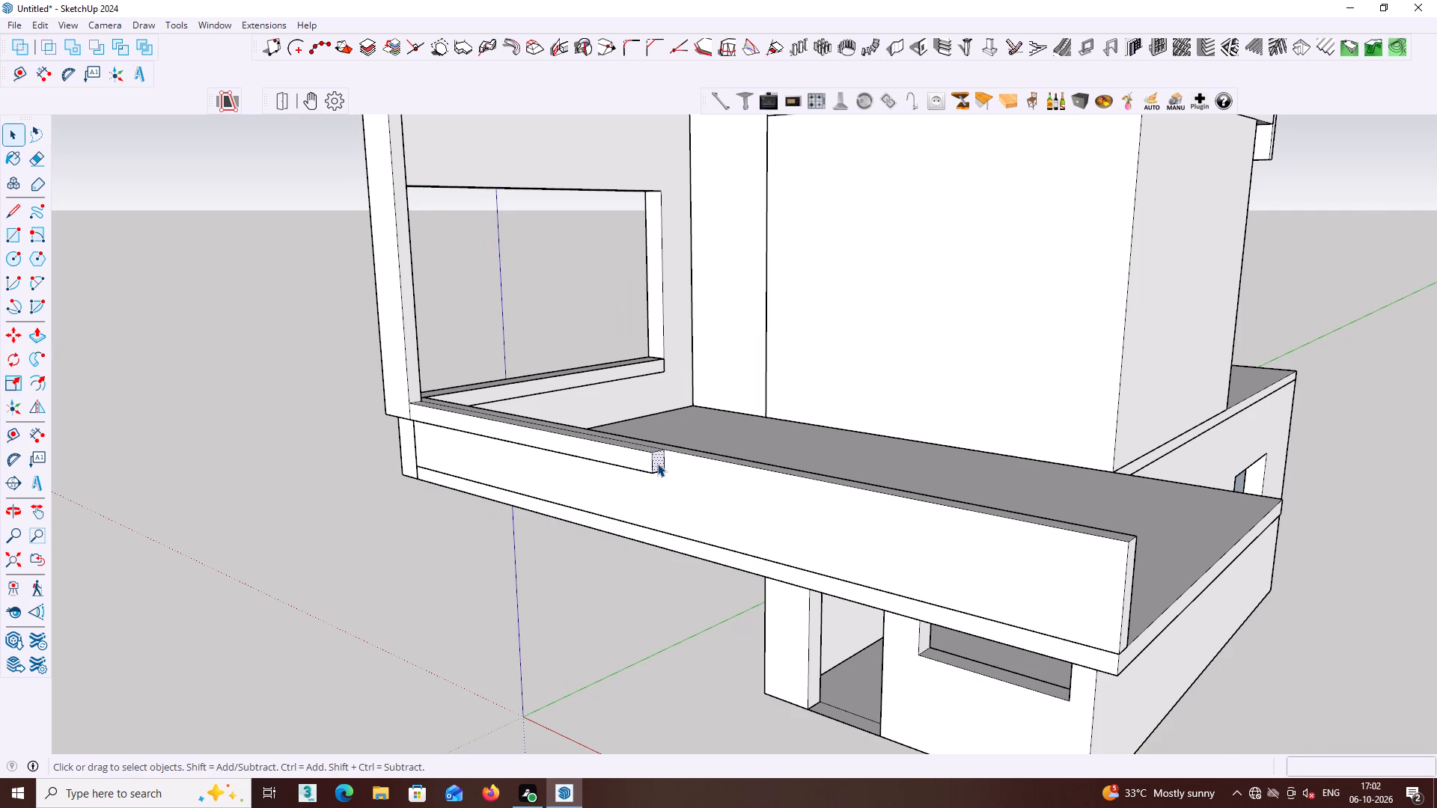
pyautogui.press('p')
pyautogui.click(657, 463)
pyautogui.scroll(-2, 677, 454)
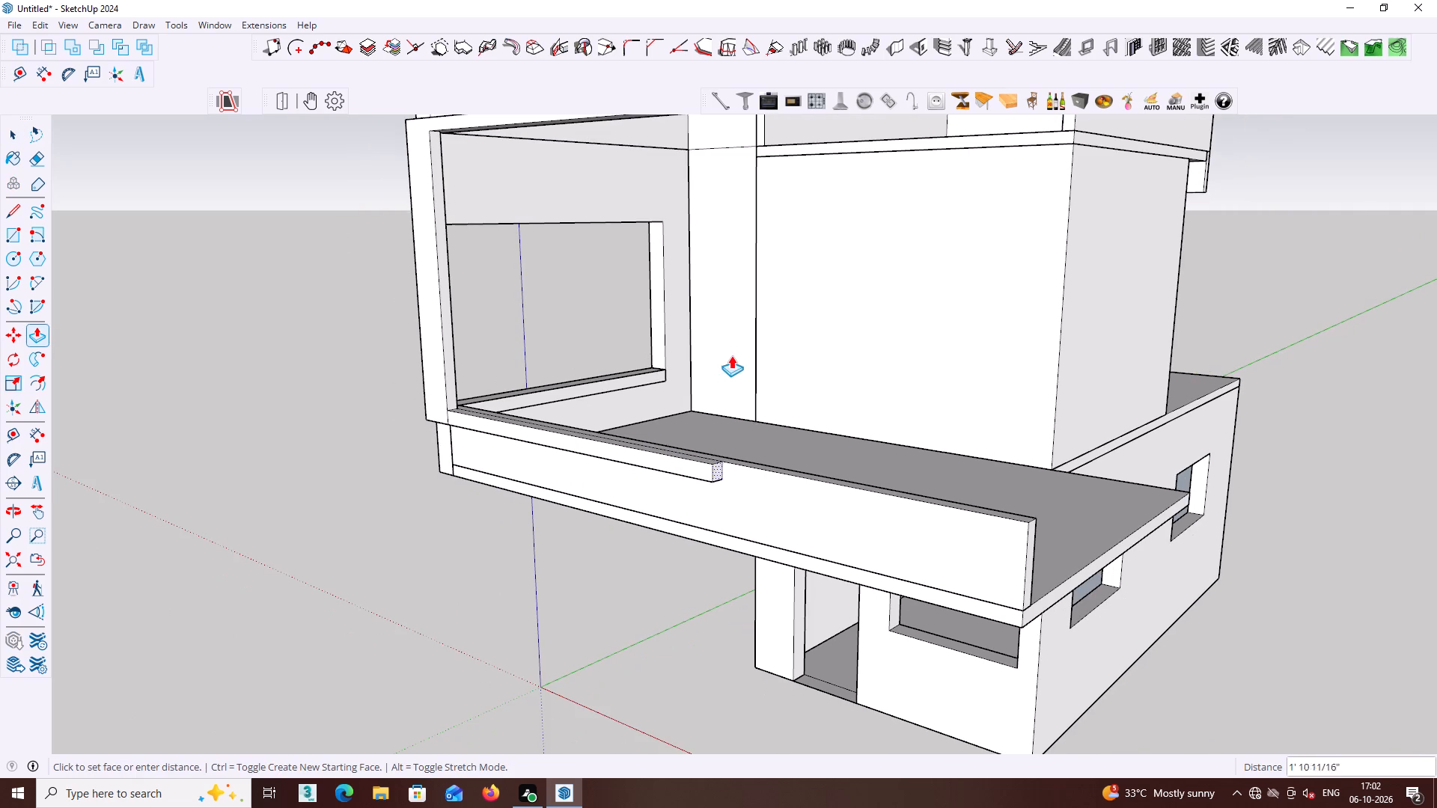
pyautogui.scroll(-4, 734, 218)
pyautogui.keyDown('shift'); pyautogui.moveTo(742, 224); pyautogui.dragTo(770, 441, button='middle'); pyautogui.keyUp('shift')
pyautogui.keyDown('shift'); pyautogui.scroll(-1, 756, 253); pyautogui.keyUp('shift')
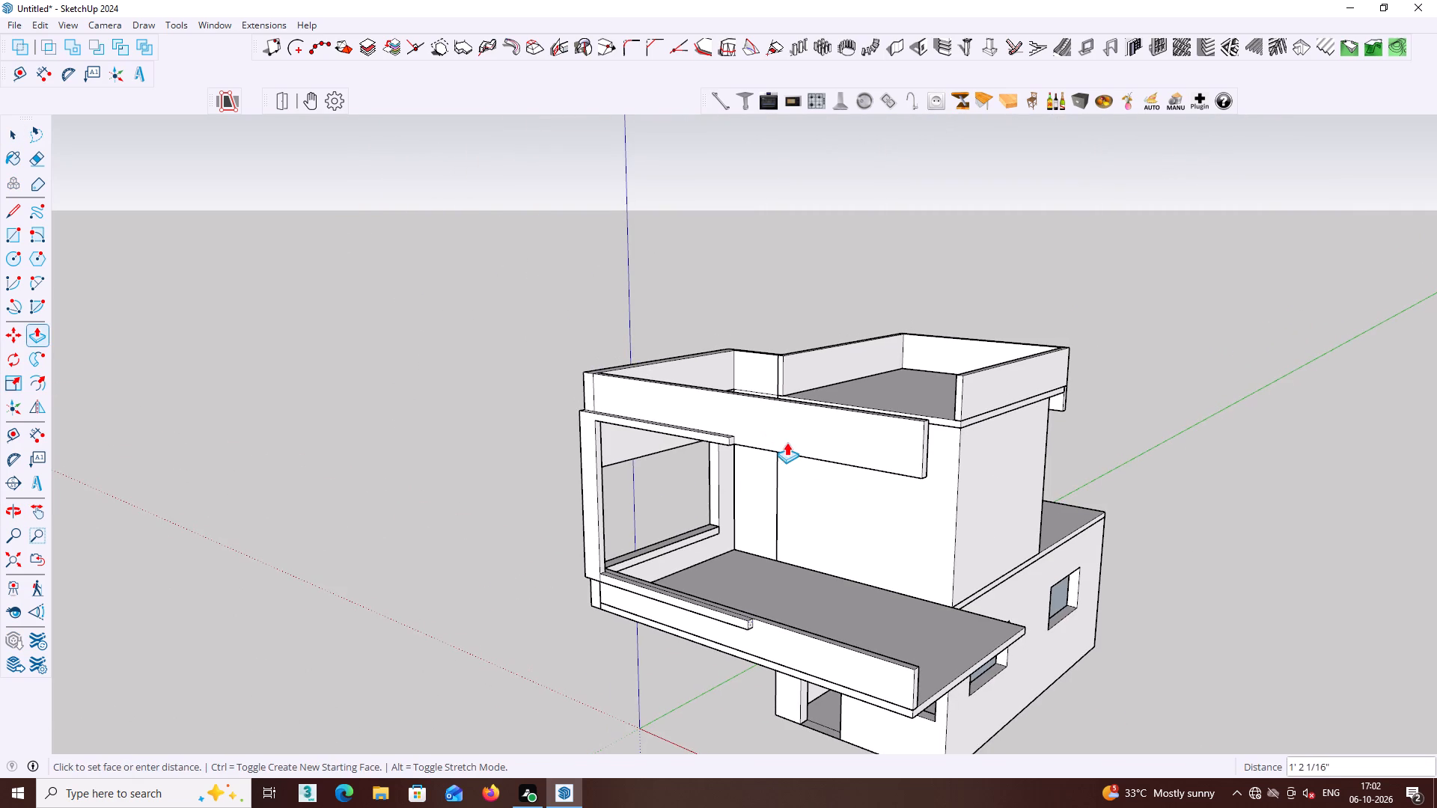
pyautogui.click(729, 447)
pyautogui.press('space')
pyautogui.click(473, 486)
# Erase the seam line between the corner post and the lower band on the frame's front face.
pyautogui.scroll(-2, 498, 486)
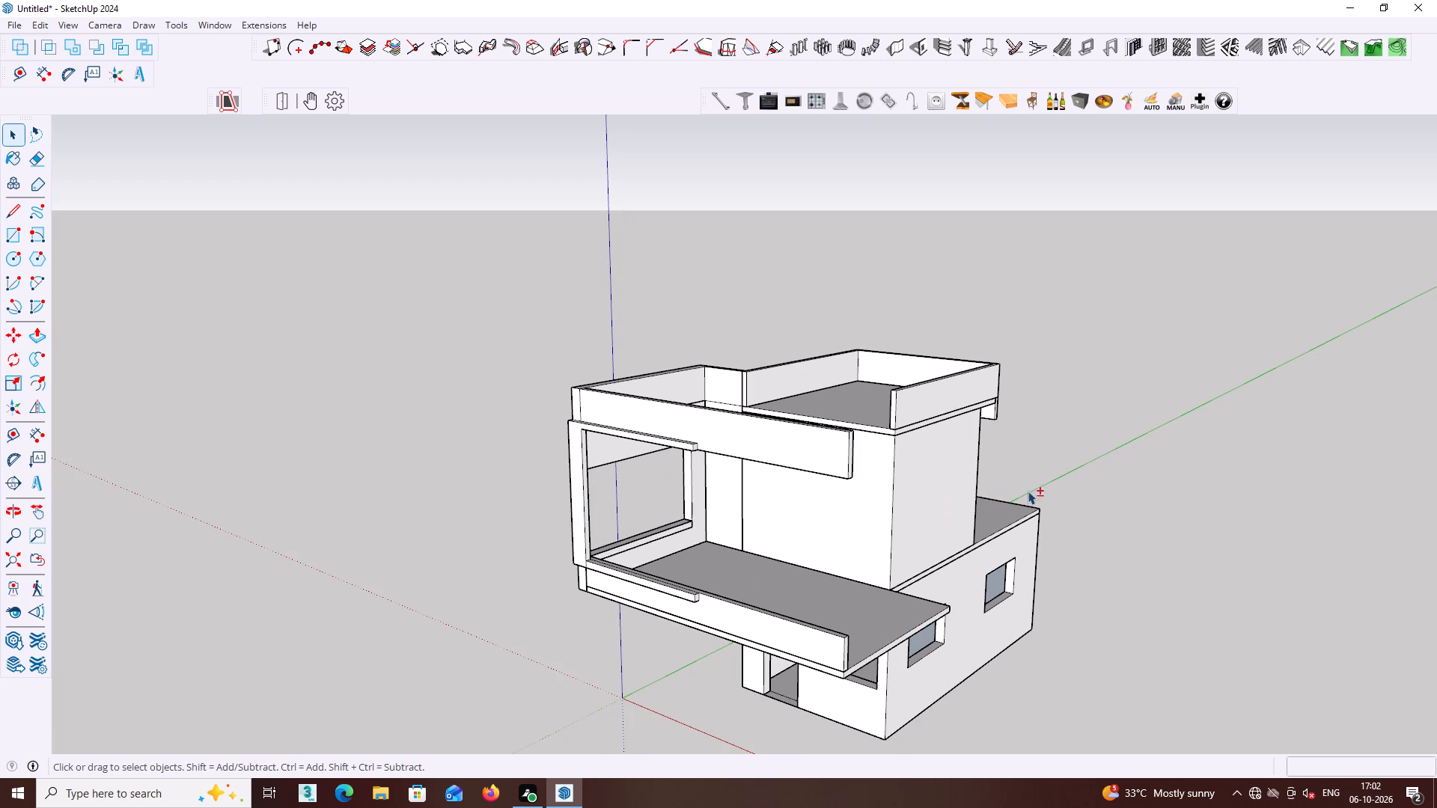
pyautogui.scroll(-6, 494, 499)
pyautogui.moveTo(486, 518); pyautogui.dragTo(821, 586, button='middle')
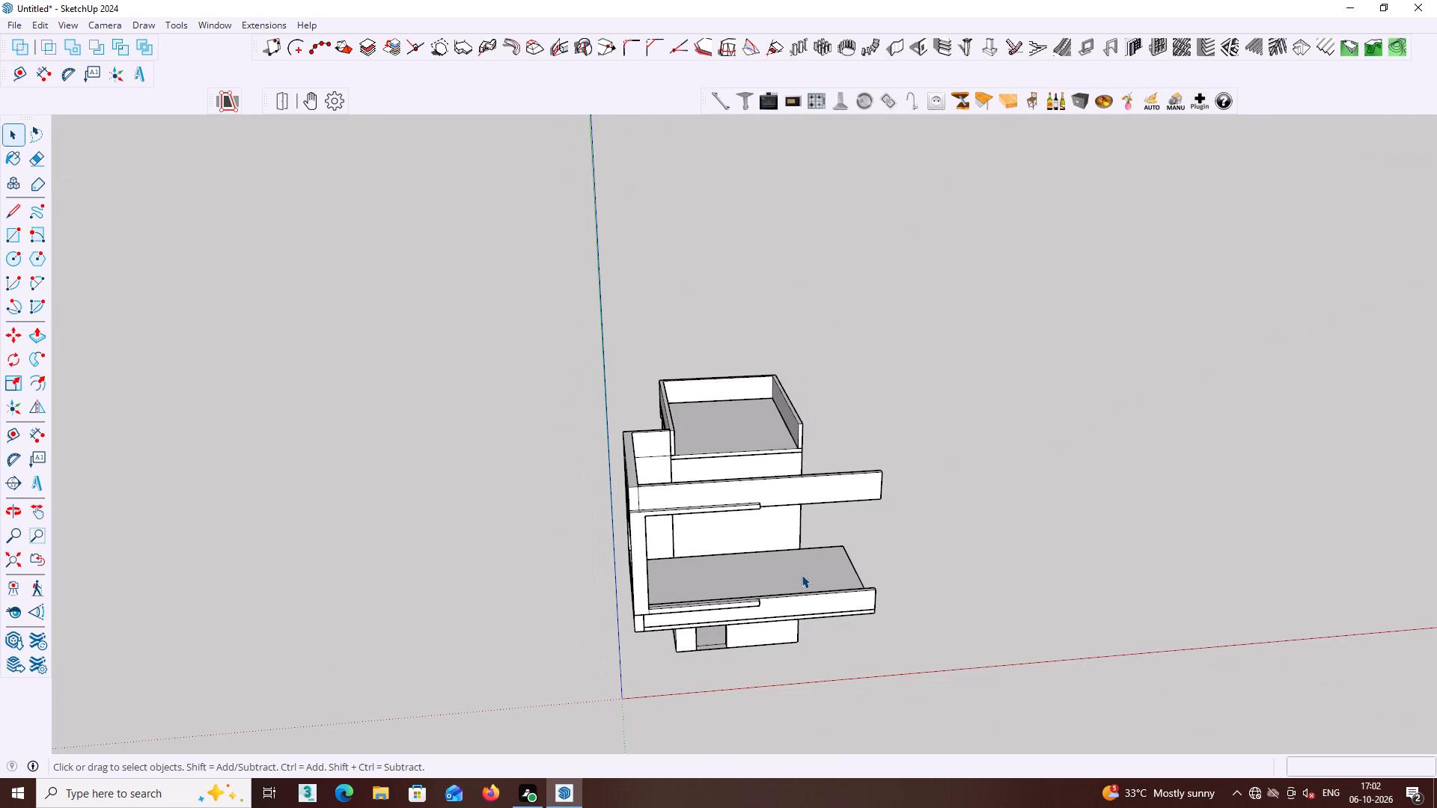
pyautogui.scroll(5, 703, 649)
pyautogui.moveTo(739, 618); pyautogui.dragTo(683, 475, button='middle')
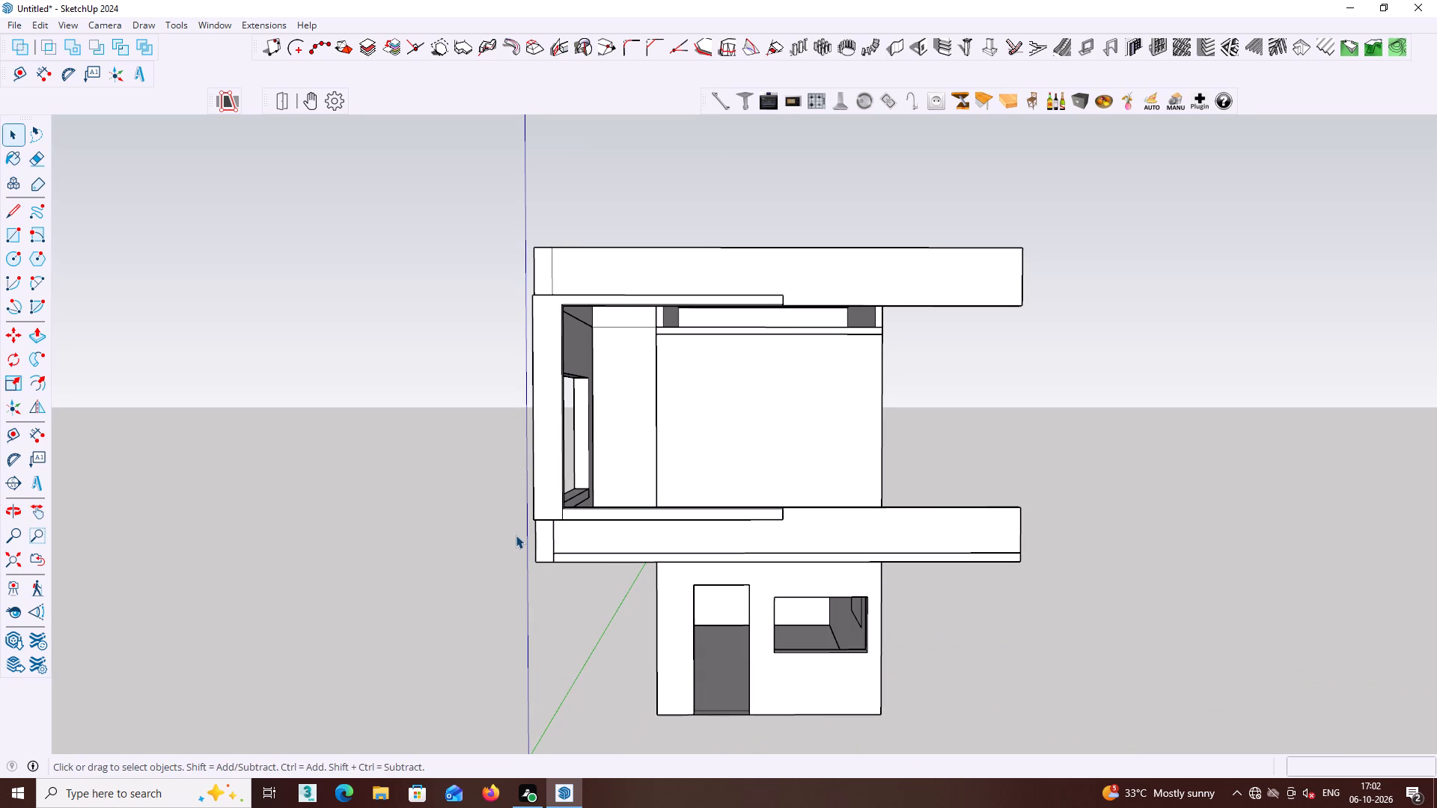
pyautogui.press('e')
pyautogui.scroll(5, 536, 515)
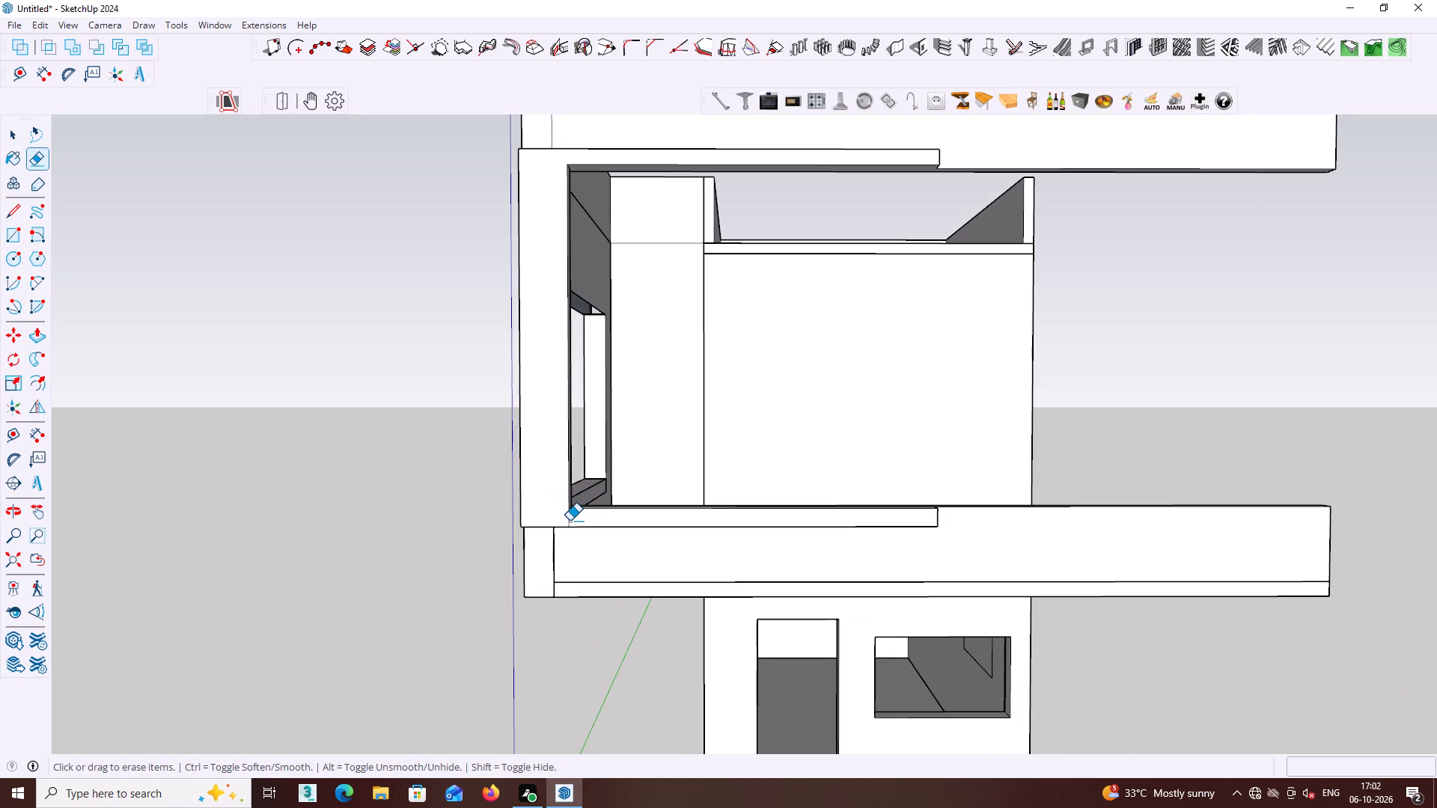
pyautogui.click(570, 521)
pyautogui.scroll(-4, 576, 523)
pyautogui.moveTo(849, 581); pyautogui.dragTo(874, 703, button='middle')
pyautogui.scroll(3, 666, 548)
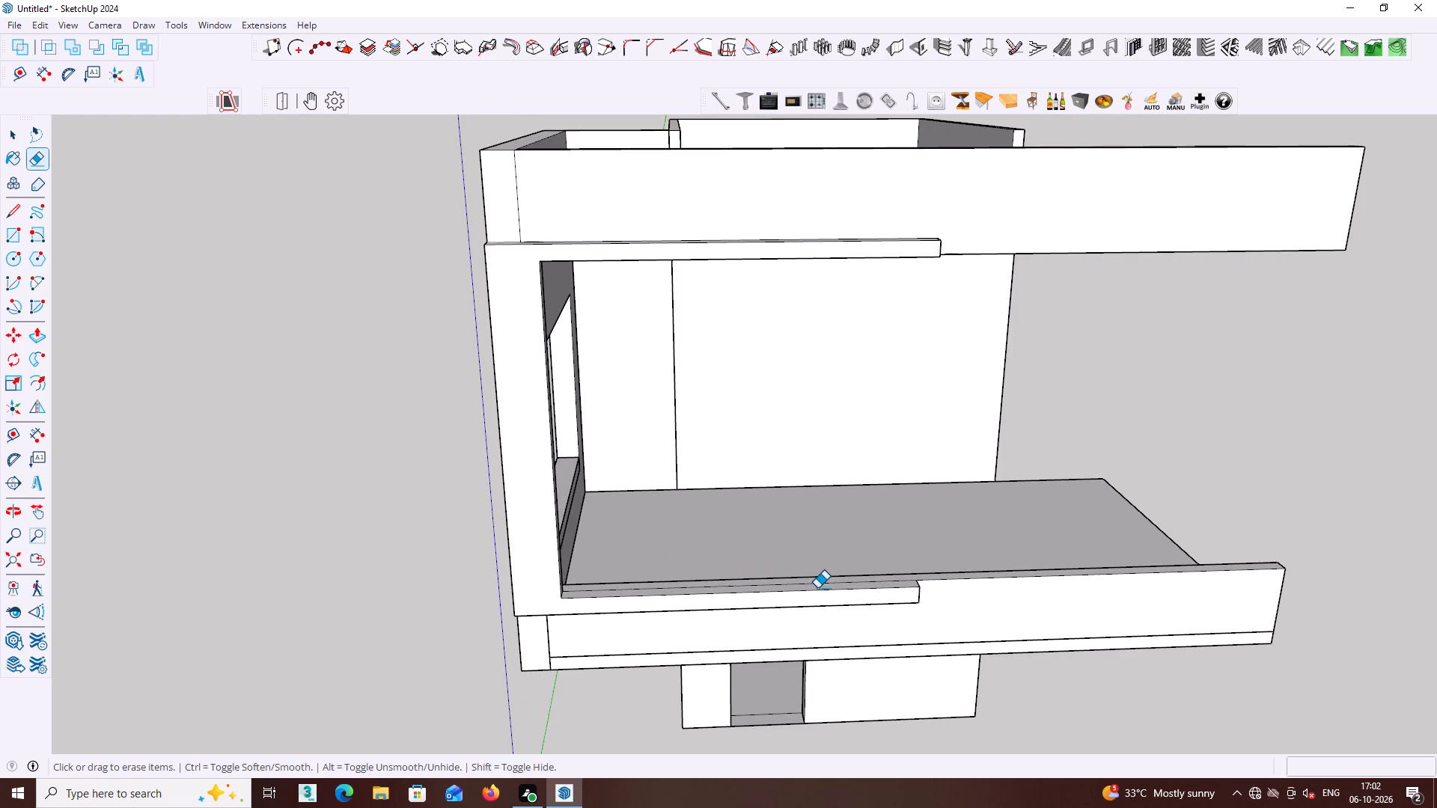
pyautogui.moveTo(846, 607); pyautogui.dragTo(821, 670, button='middle')
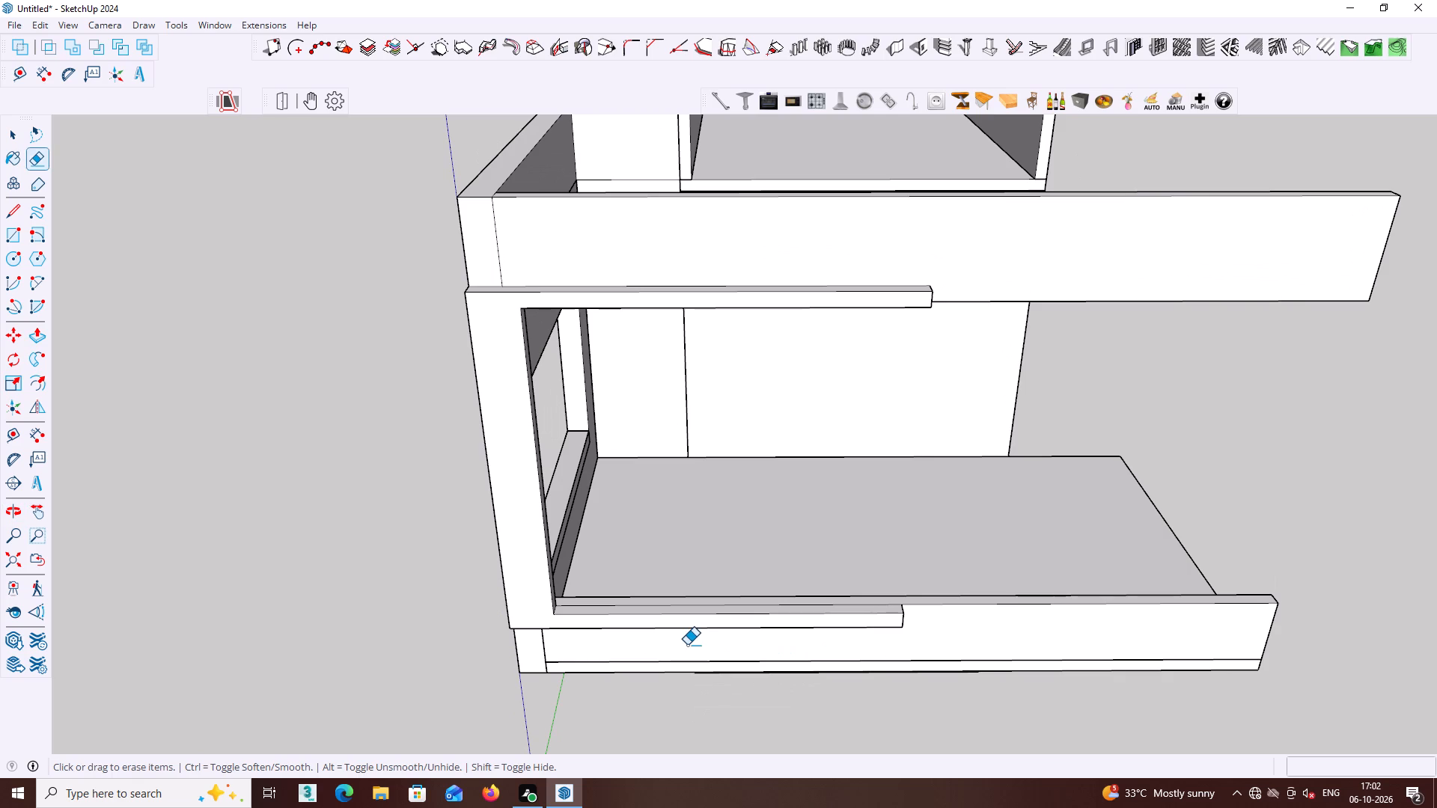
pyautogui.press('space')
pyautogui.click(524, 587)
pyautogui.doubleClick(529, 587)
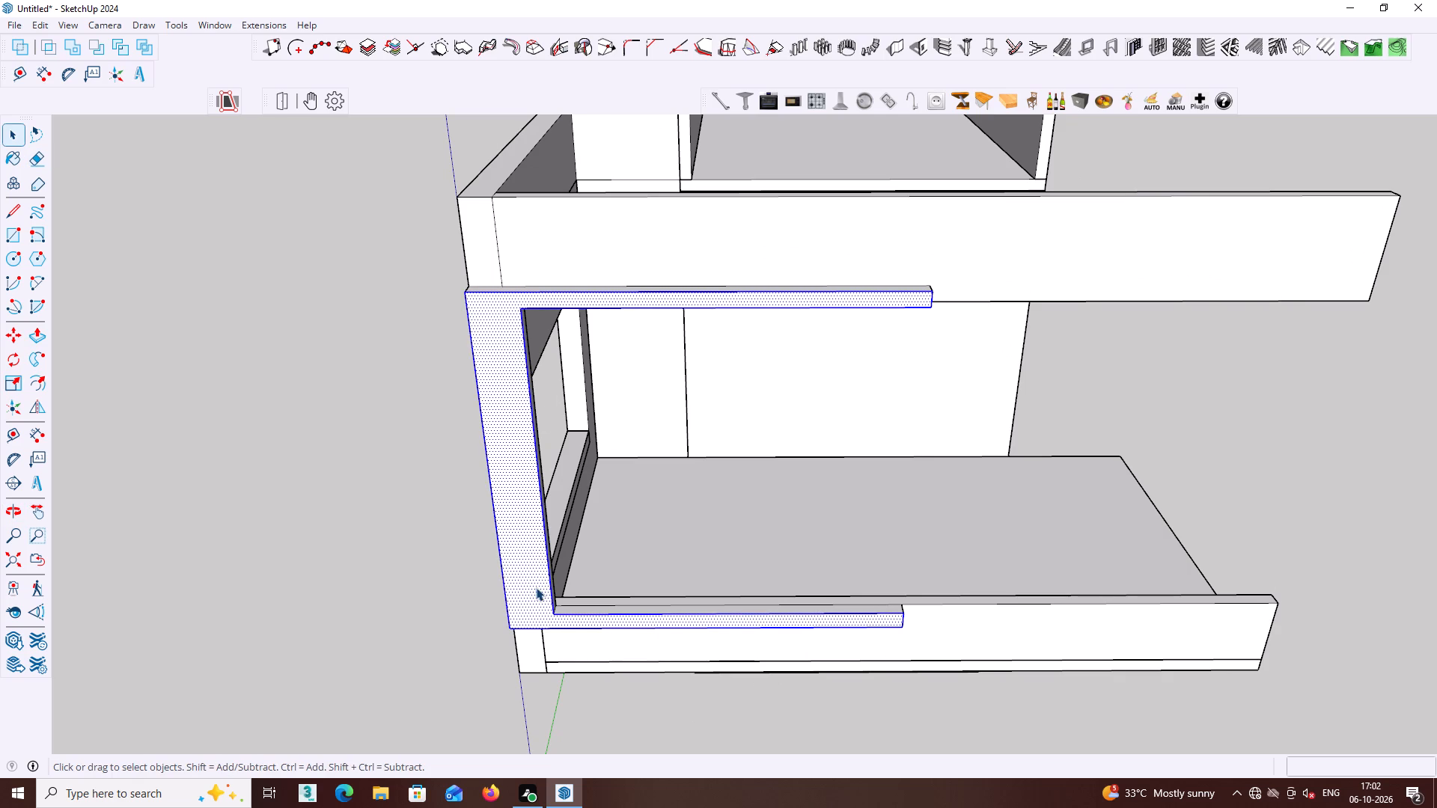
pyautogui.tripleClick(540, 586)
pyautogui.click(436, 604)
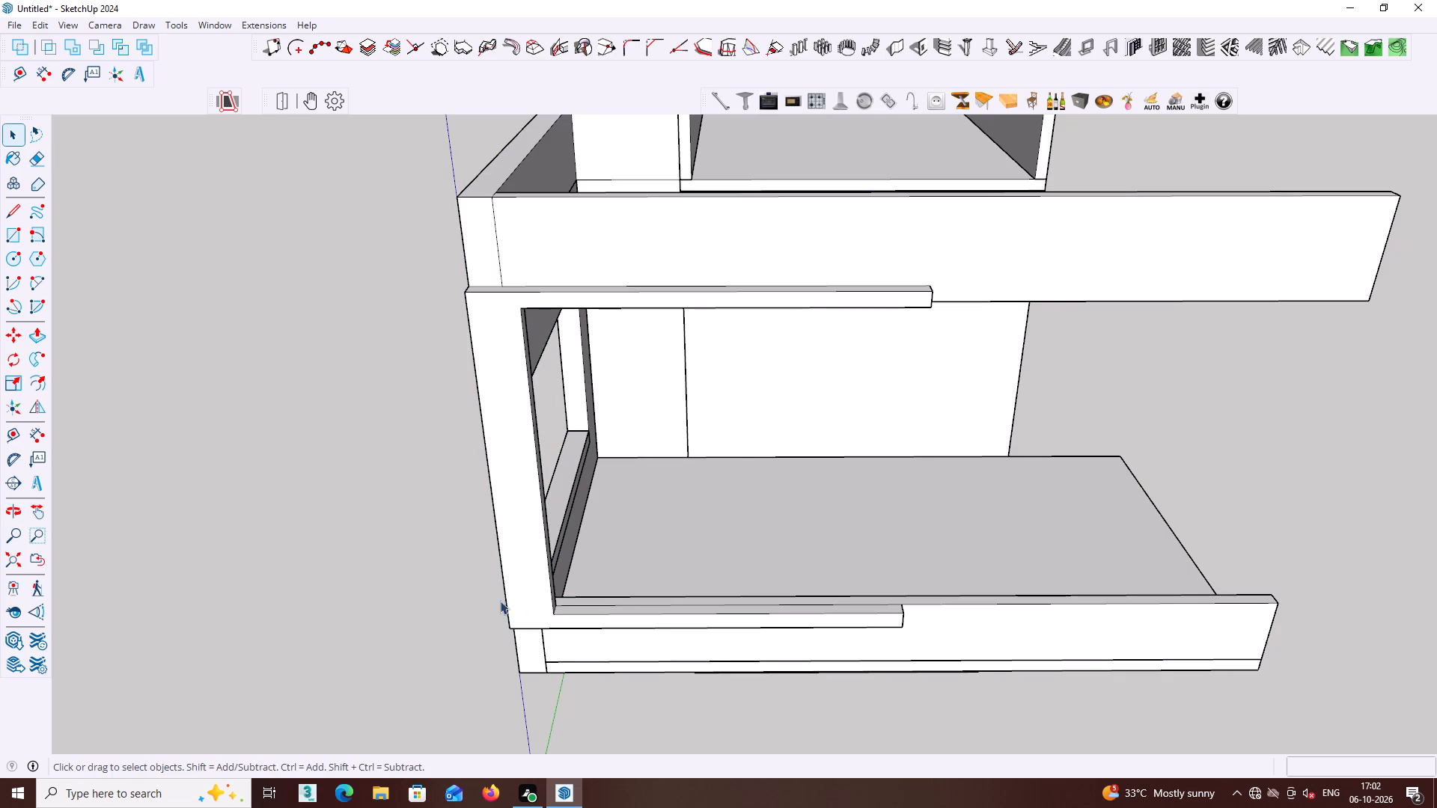
# Select the C-shaped balcony frame's front, top, side, underside and end faces with their edges and make them a group.
pyautogui.doubleClick(523, 596)
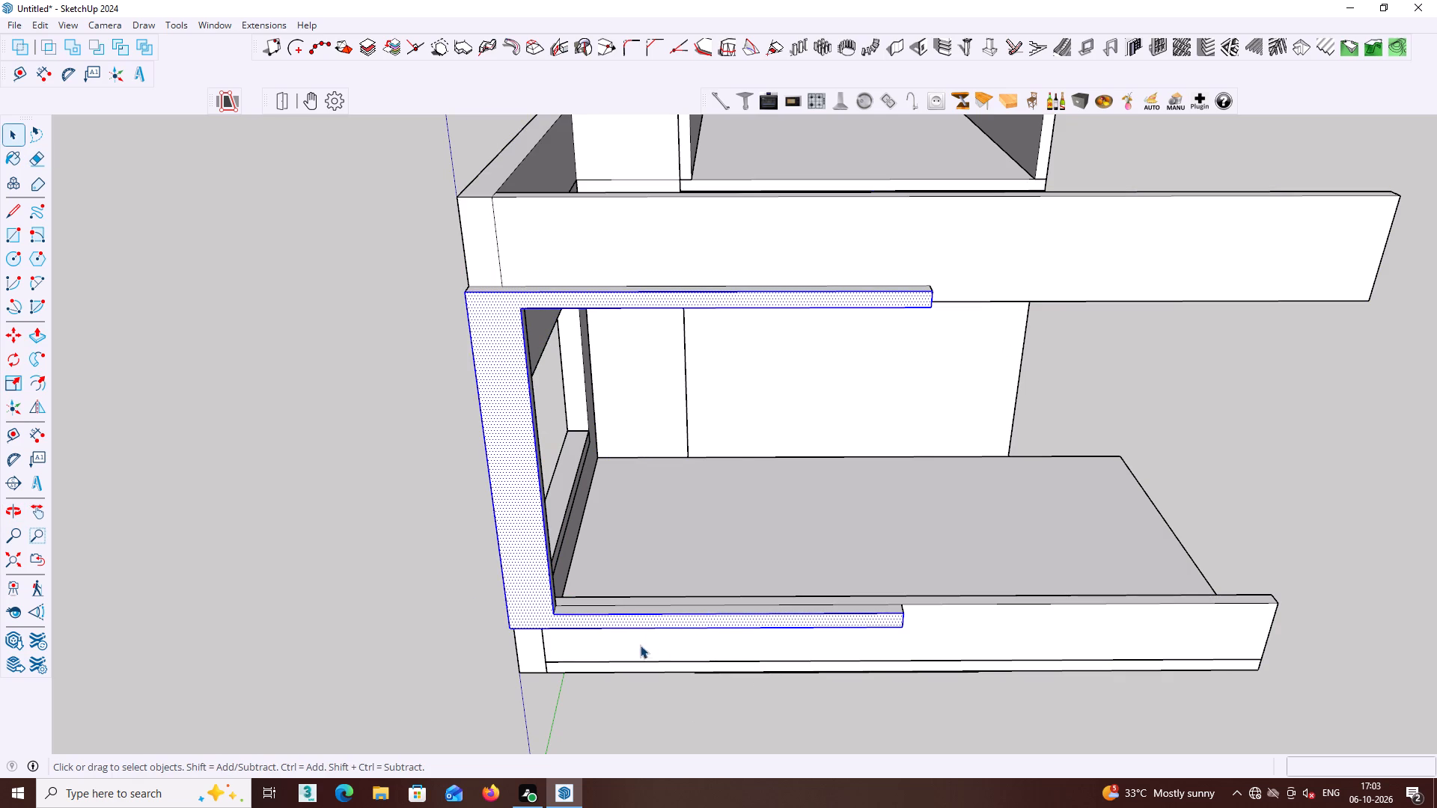
pyautogui.scroll(4, 659, 613)
pyautogui.keyDown('shift'); pyautogui.doubleClick(673, 609); pyautogui.keyUp('shift')
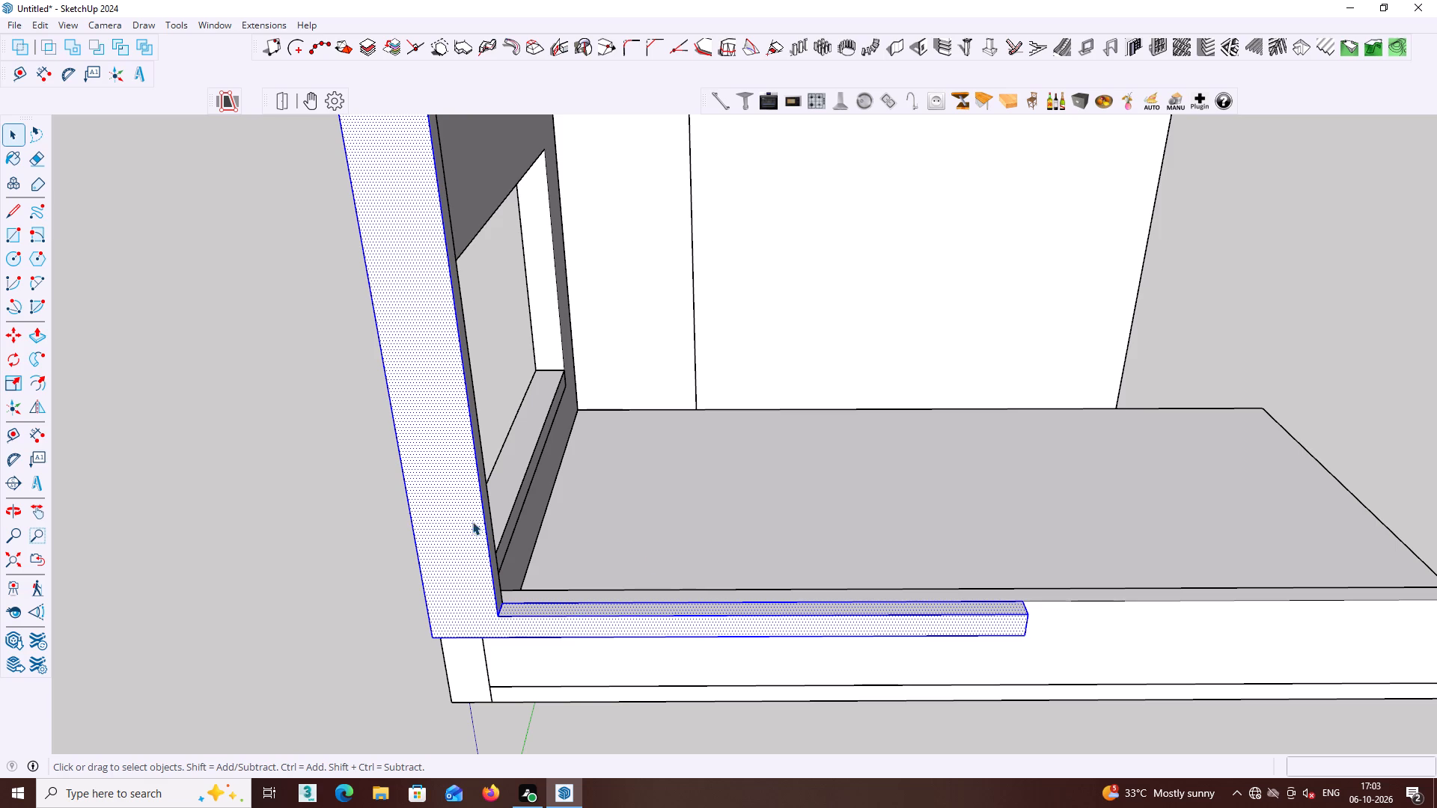
pyautogui.scroll(-2, 537, 504)
pyautogui.middleClick(246, 502)
pyautogui.scroll(-2, 574, 409)
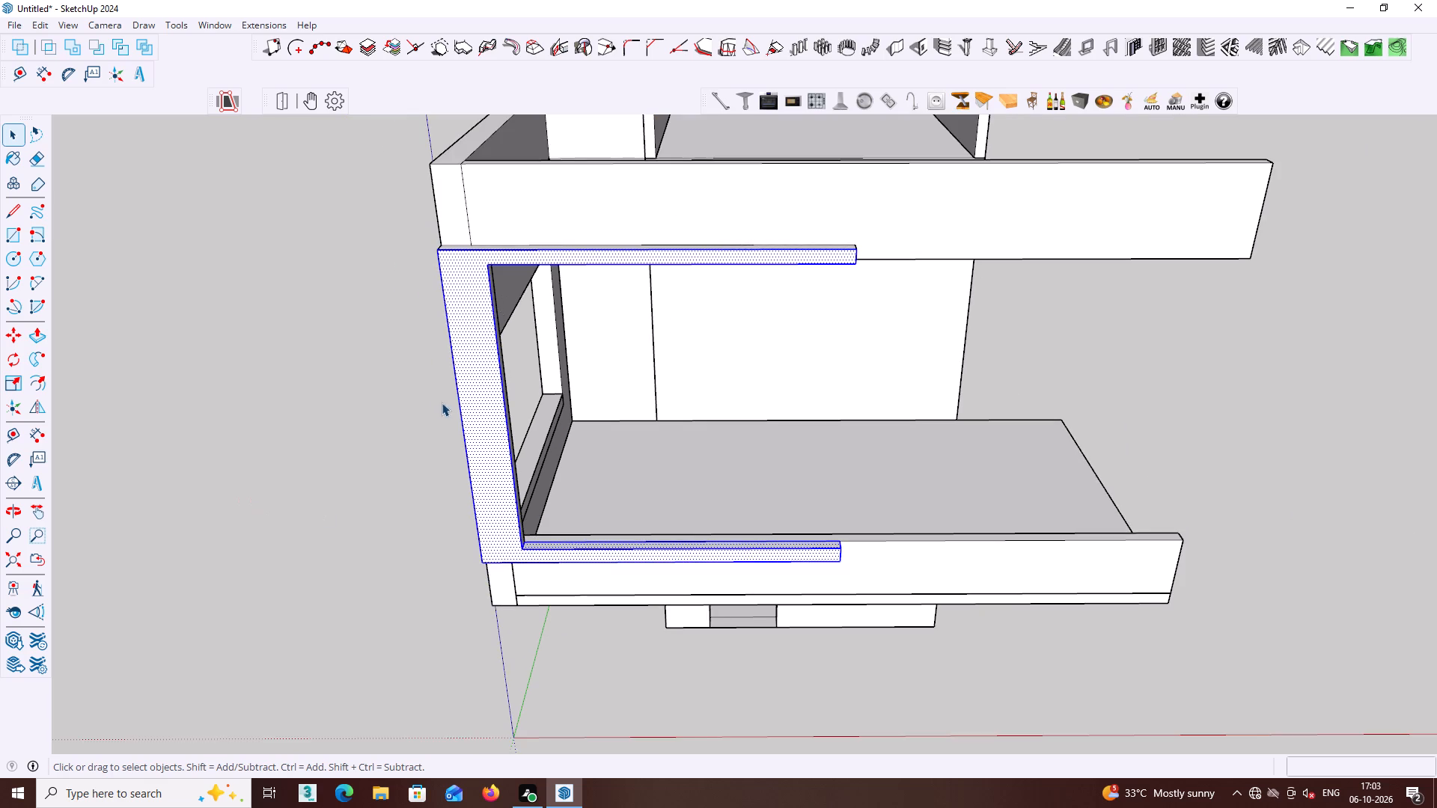
pyautogui.moveTo(657, 430); pyautogui.dragTo(695, 414, button='middle')
pyautogui.scroll(4, 475, 230)
pyautogui.keyDown('shift'); pyautogui.scroll(7, 495, 248); pyautogui.keyUp('shift')
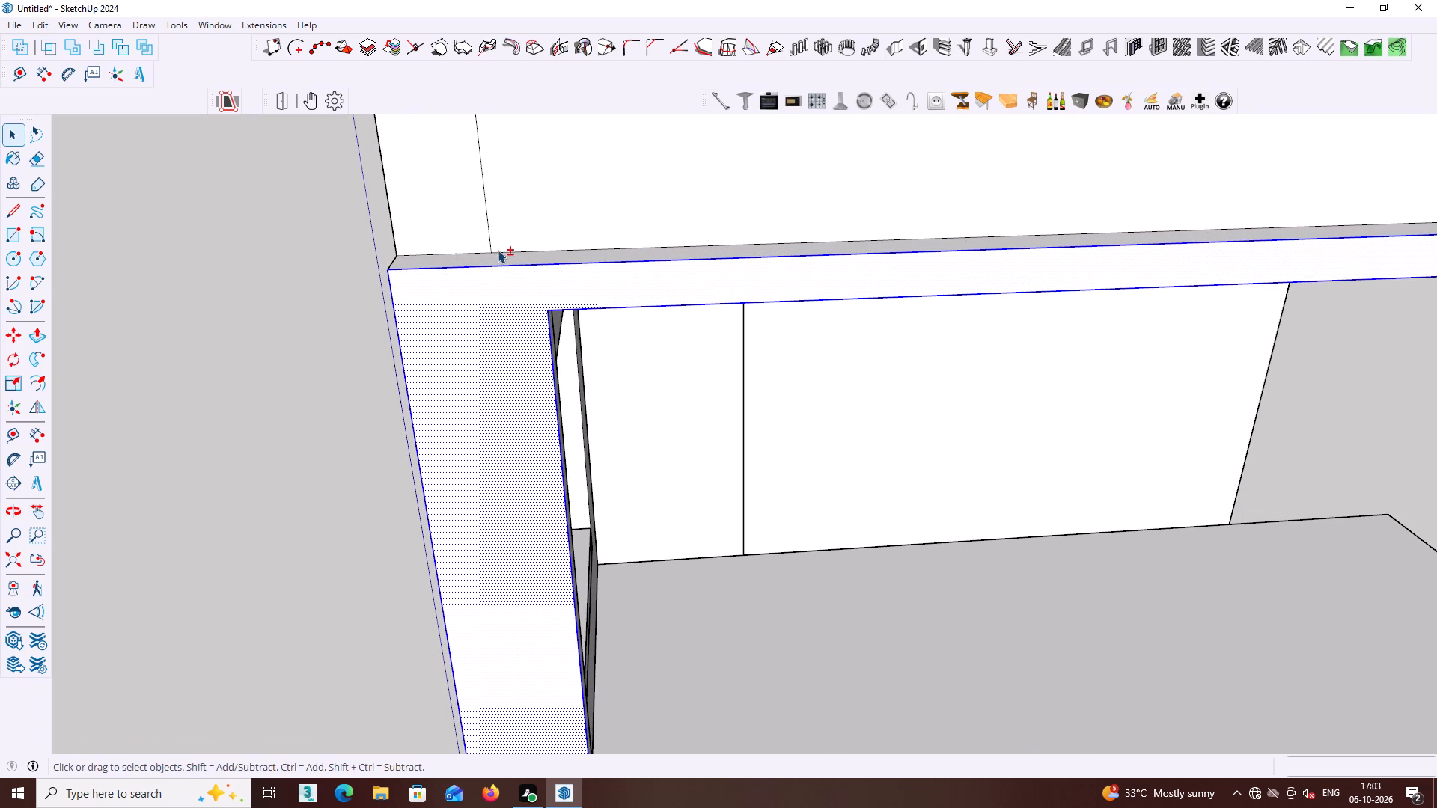
pyautogui.keyDown('shift'); pyautogui.doubleClick(499, 257); pyautogui.keyUp('shift')
pyautogui.keyDown('shift'); pyautogui.scroll(-2, 501, 264); pyautogui.keyUp('shift')
pyautogui.moveTo(358, 427); pyautogui.dragTo(713, 439, button='middle')
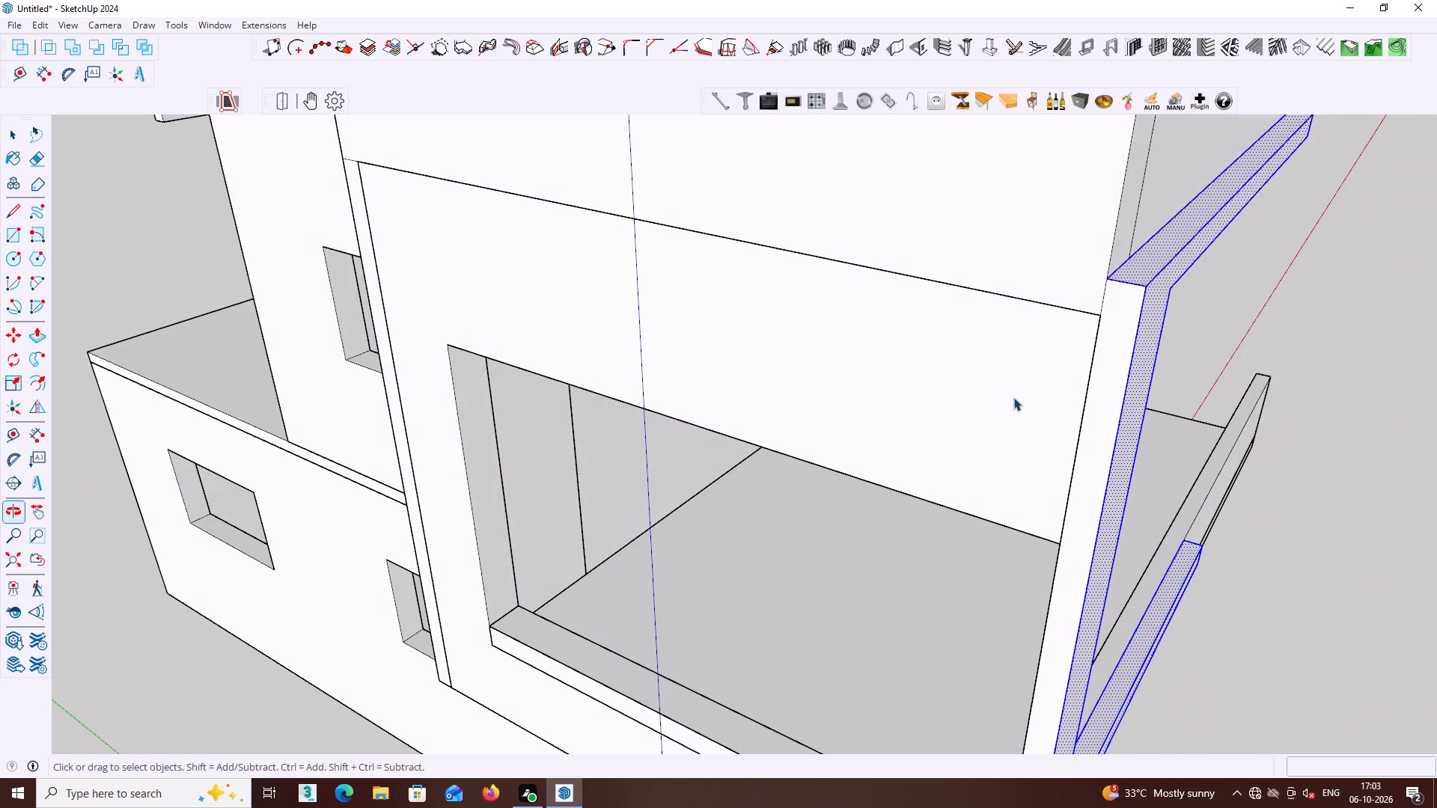
pyautogui.keyDown('shift'); pyautogui.doubleClick(1104, 382); pyautogui.keyUp('shift')
pyautogui.moveTo(1102, 382); pyautogui.dragTo(1254, 373, button='middle')
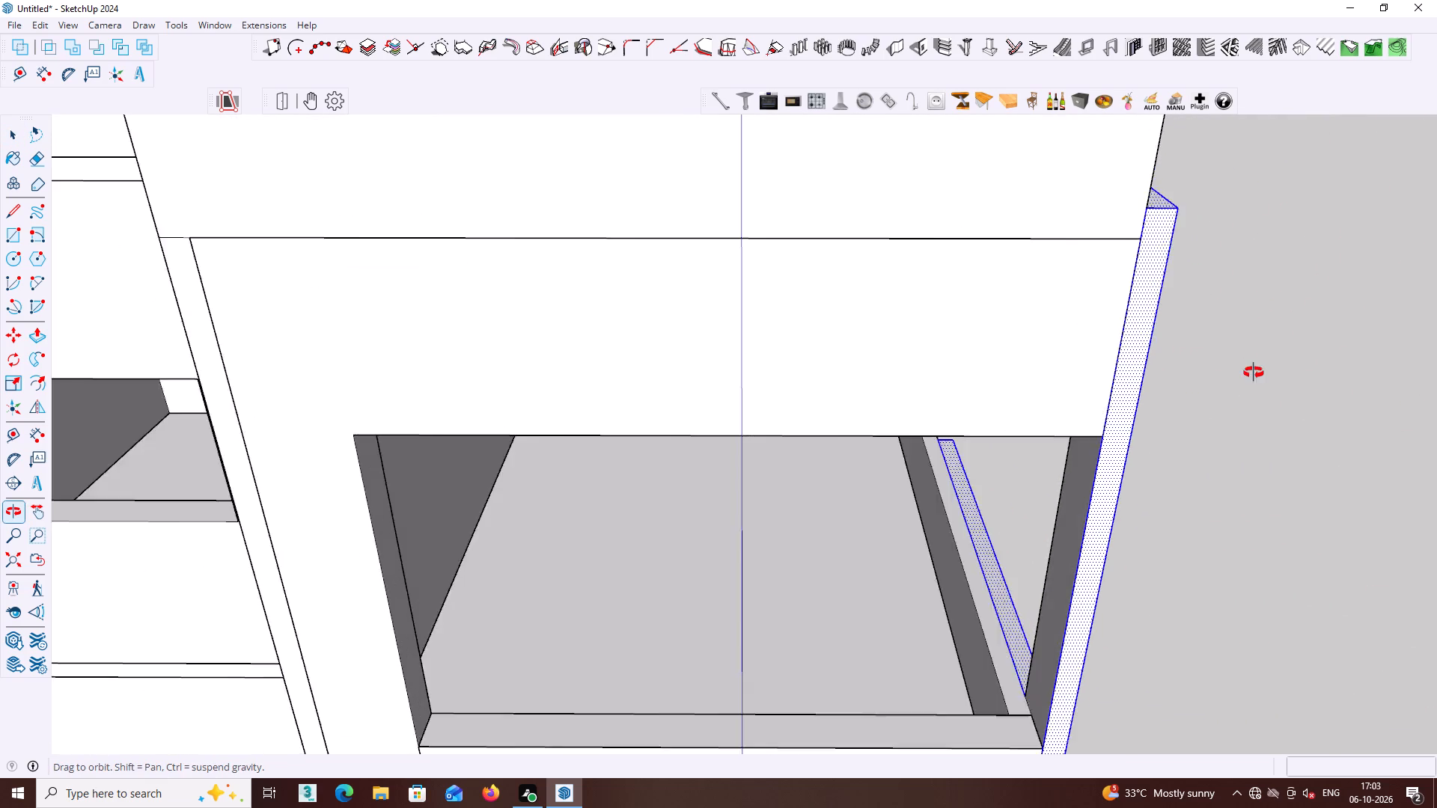
pyautogui.moveTo(1254, 373); pyautogui.dragTo(971, 322, button='middle')
pyautogui.keyDown('shift'); pyautogui.scroll(-8, 1016, 342); pyautogui.keyUp('shift')
pyautogui.keyDown('shift'); pyautogui.middleClick(1047, 460); pyautogui.keyUp('shift')
pyautogui.keyDown('shift'); pyautogui.moveTo(1292, 763); pyautogui.dragTo(1191, 676, button='middle'); pyautogui.keyUp('shift')
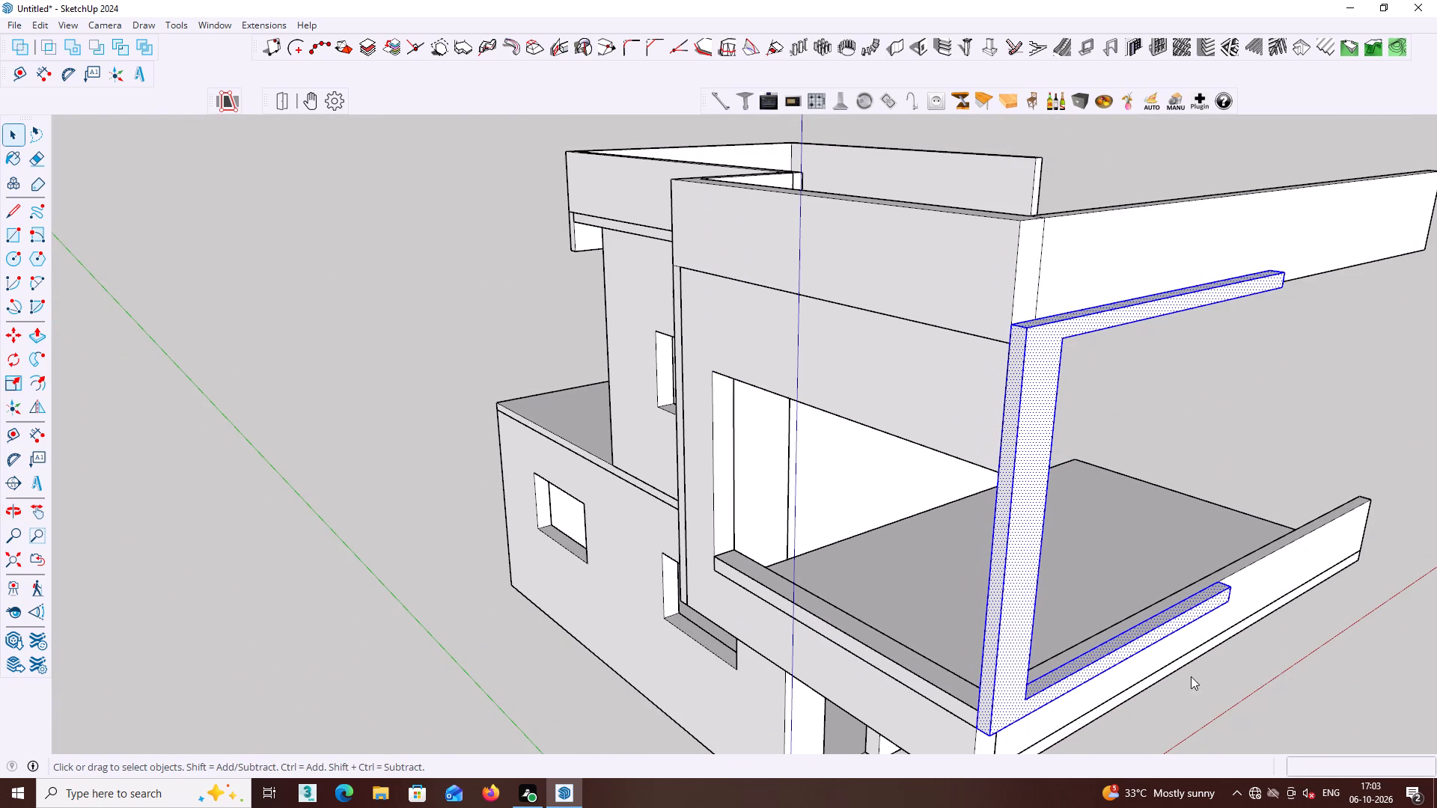
pyautogui.keyDown('shift'); pyautogui.moveTo(1191, 676); pyautogui.dragTo(1099, 594, button='middle'); pyautogui.keyUp('shift')
pyautogui.moveTo(1155, 646); pyautogui.dragTo(934, 441, button='middle')
pyautogui.moveTo(1018, 450); pyautogui.dragTo(799, 407, button='middle')
pyautogui.moveTo(792, 433); pyautogui.dragTo(786, 331, button='middle')
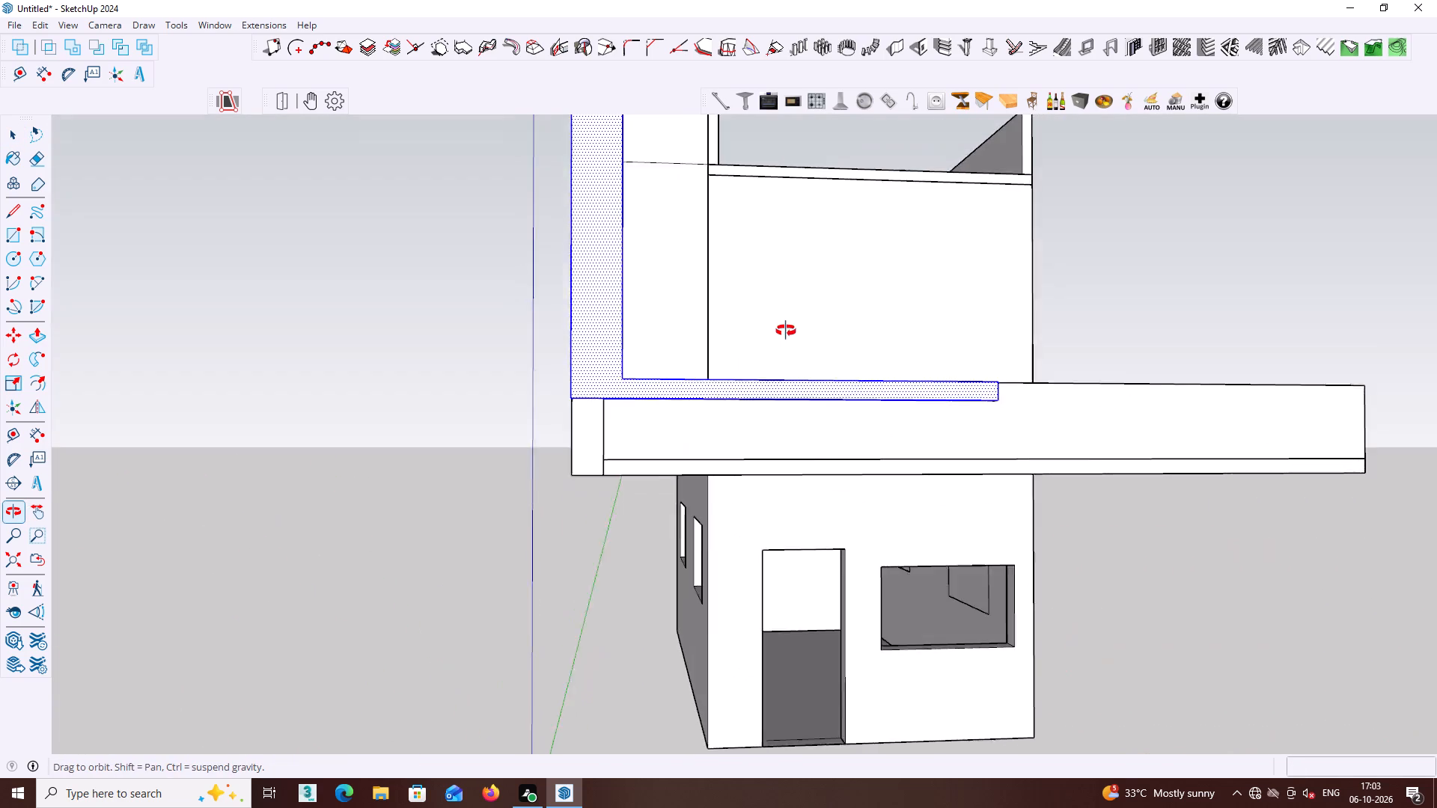
pyautogui.moveTo(786, 331); pyautogui.dragTo(779, 213, button='middle')
pyautogui.scroll(5, 730, 308)
pyautogui.middleClick(735, 321)
pyautogui.keyDown('shift'); pyautogui.doubleClick(669, 373); pyautogui.keyUp('shift')
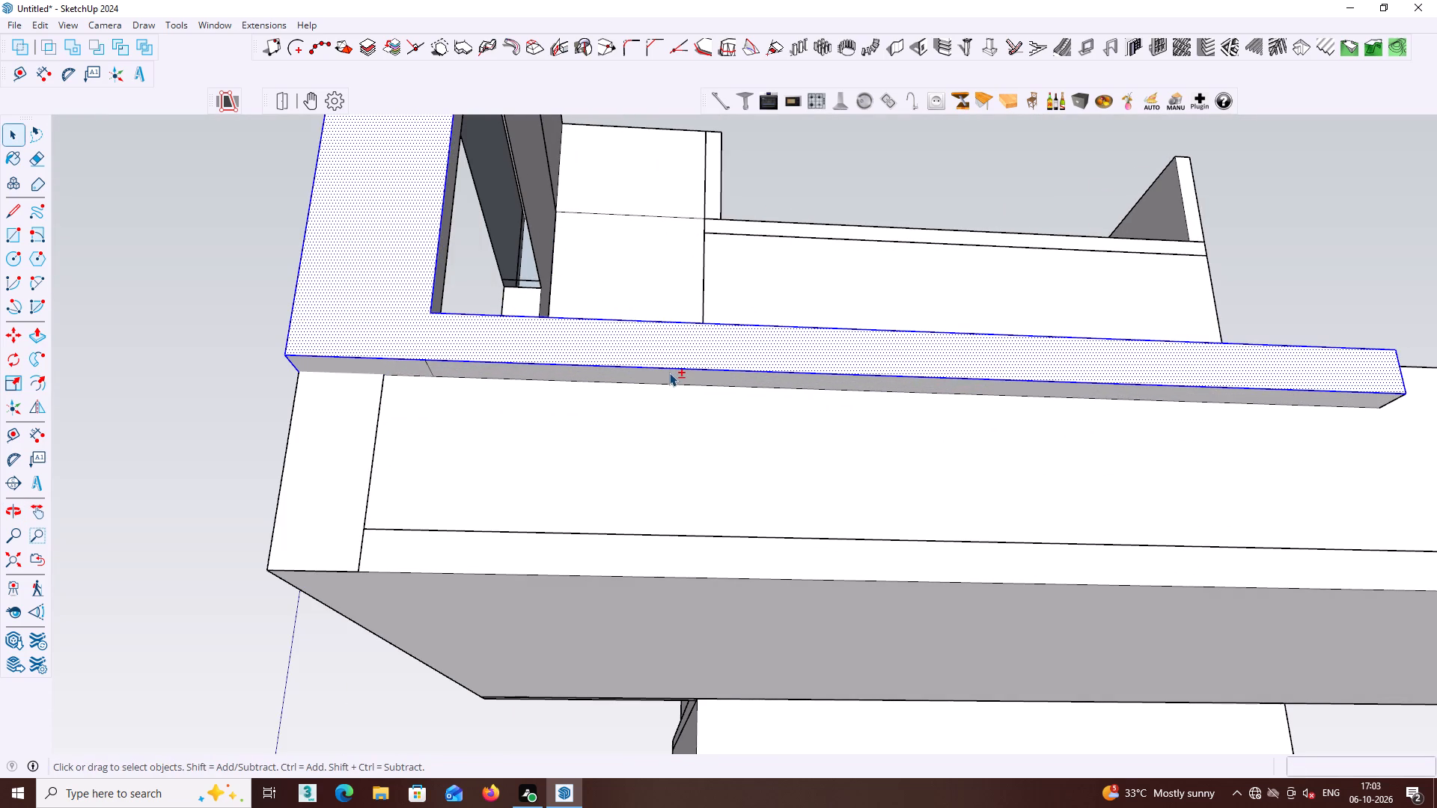
pyautogui.keyDown('shift'); pyautogui.doubleClick(407, 366); pyautogui.keyUp('shift')
pyautogui.scroll(-2, 472, 372)
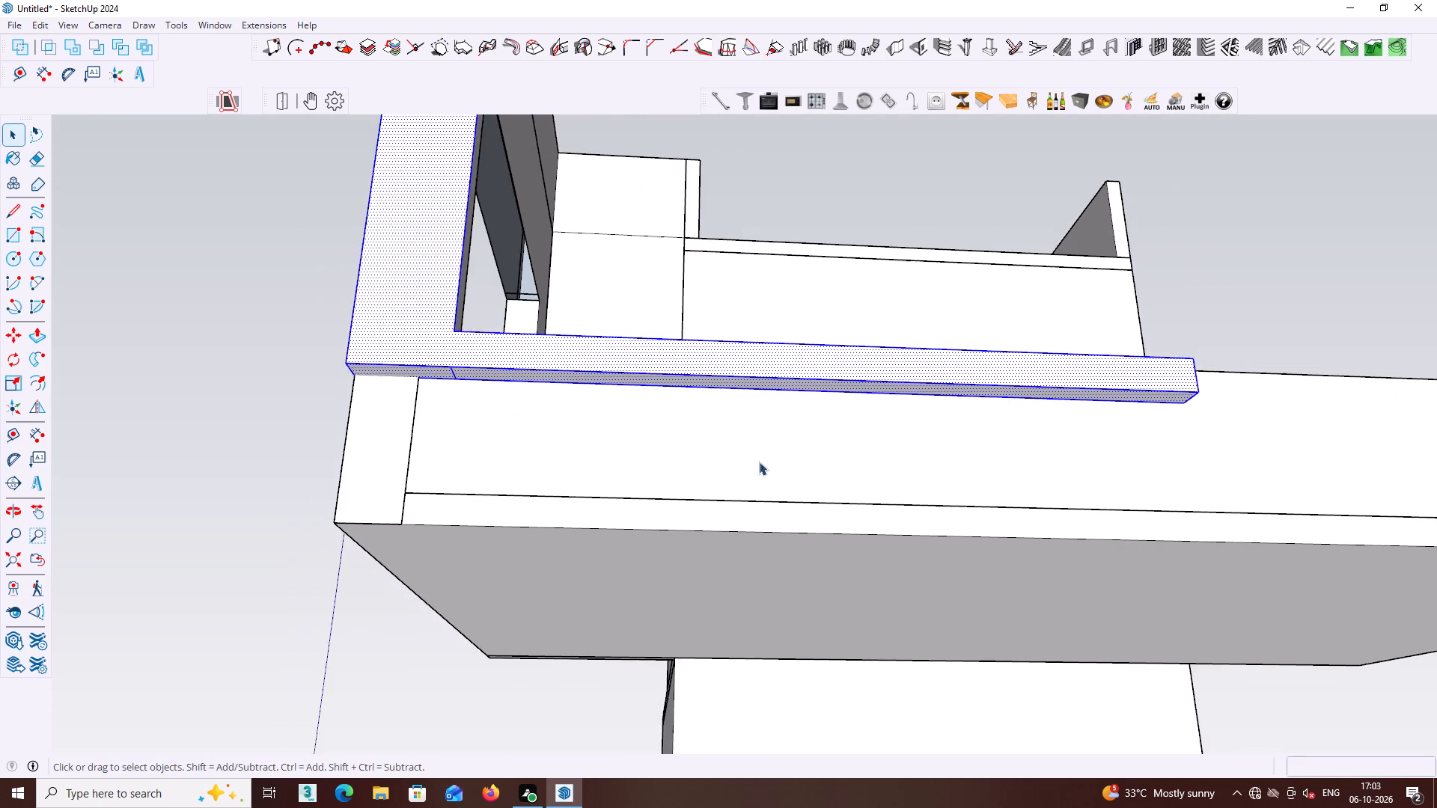
pyautogui.scroll(-2, 759, 462)
pyautogui.moveTo(1190, 441); pyautogui.dragTo(777, 405, button='middle')
pyautogui.keyDown('shift'); pyautogui.scroll(2, 638, 264); pyautogui.keyUp('shift')
pyautogui.keyDown('shift'); pyautogui.doubleClick(621, 261); pyautogui.keyUp('shift')
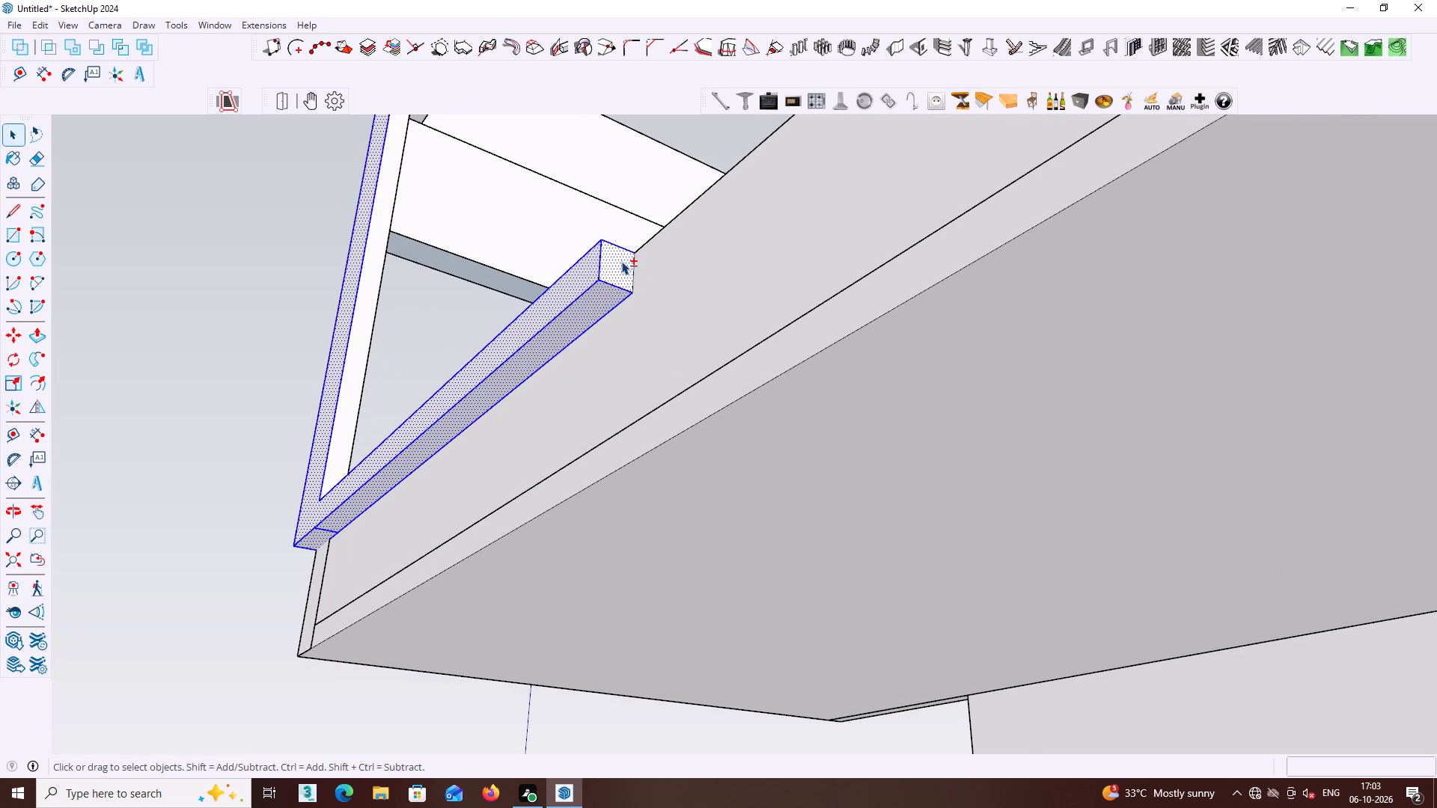
pyautogui.moveTo(644, 322); pyautogui.dragTo(767, 526, button='middle')
pyautogui.scroll(-1, 675, 388)
pyautogui.rightClick(712, 536)
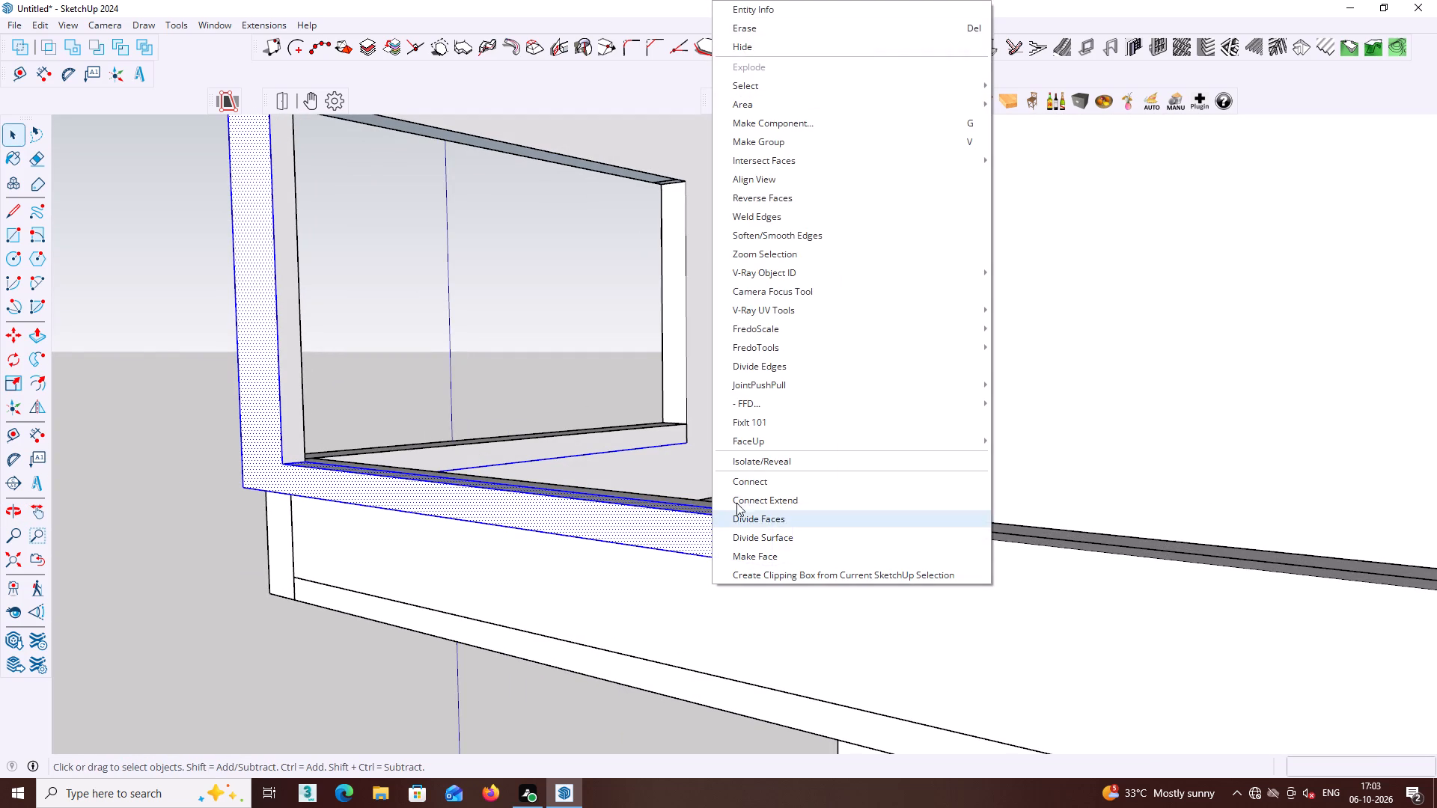
pyautogui.click(775, 141)
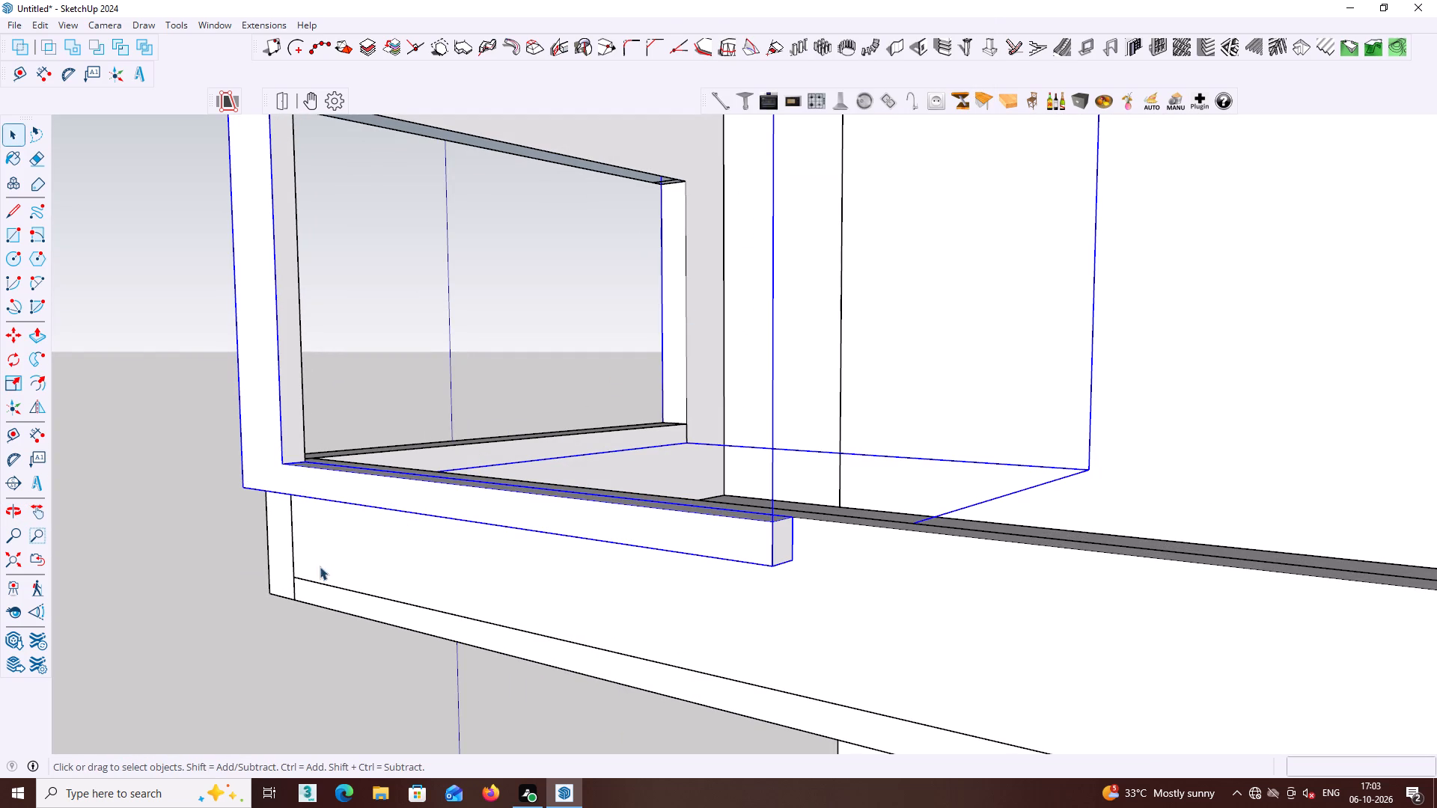
# Clear the selection and examine the grouped balcony frame from the front, side, above and below.
pyautogui.click(227, 569)
pyautogui.moveTo(226, 546); pyautogui.dragTo(234, 552, button='middle')
pyautogui.scroll(-7, 226, 546)
pyautogui.click(512, 566)
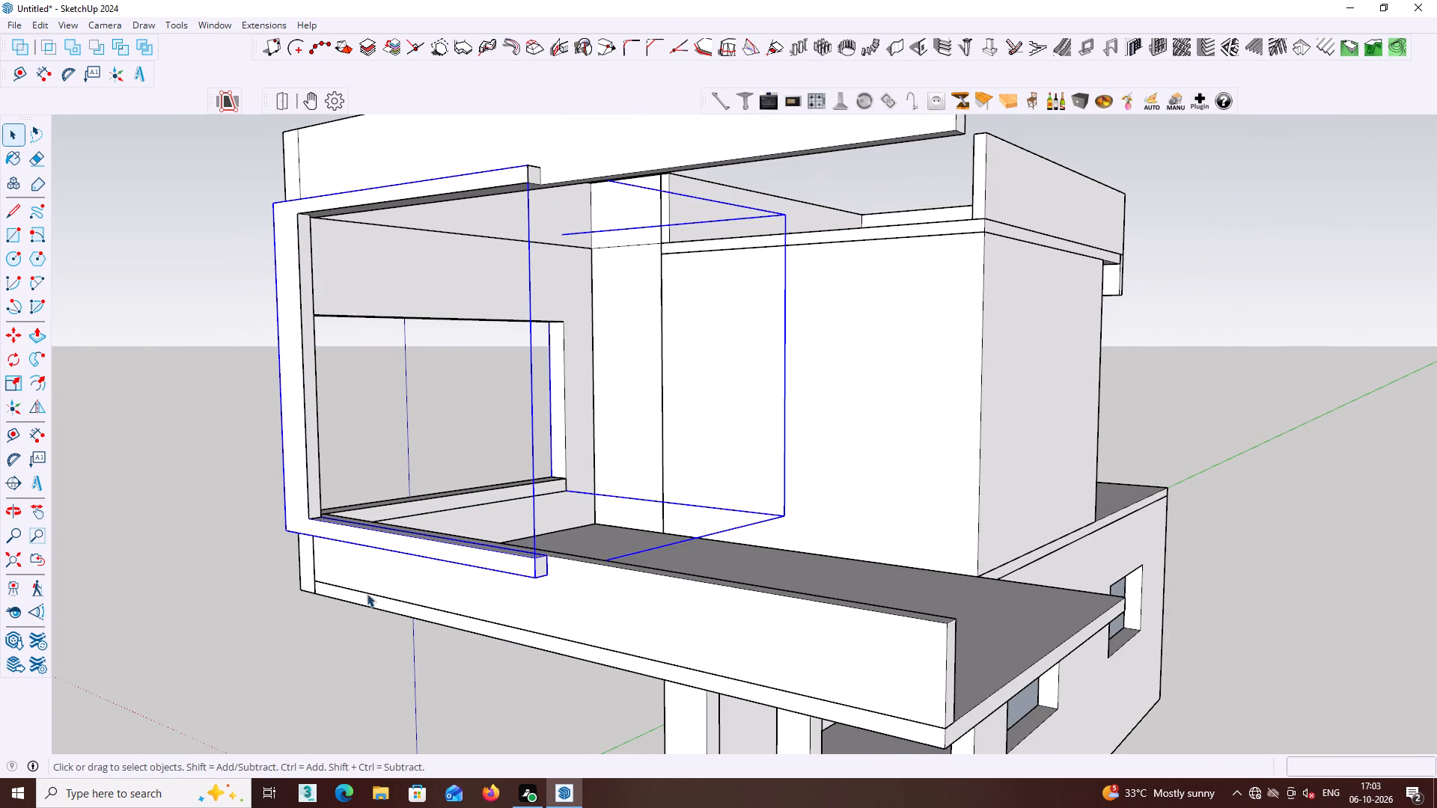
pyautogui.click(275, 612)
pyautogui.click(299, 481)
pyautogui.moveTo(558, 180); pyautogui.dragTo(489, 177, button='middle')
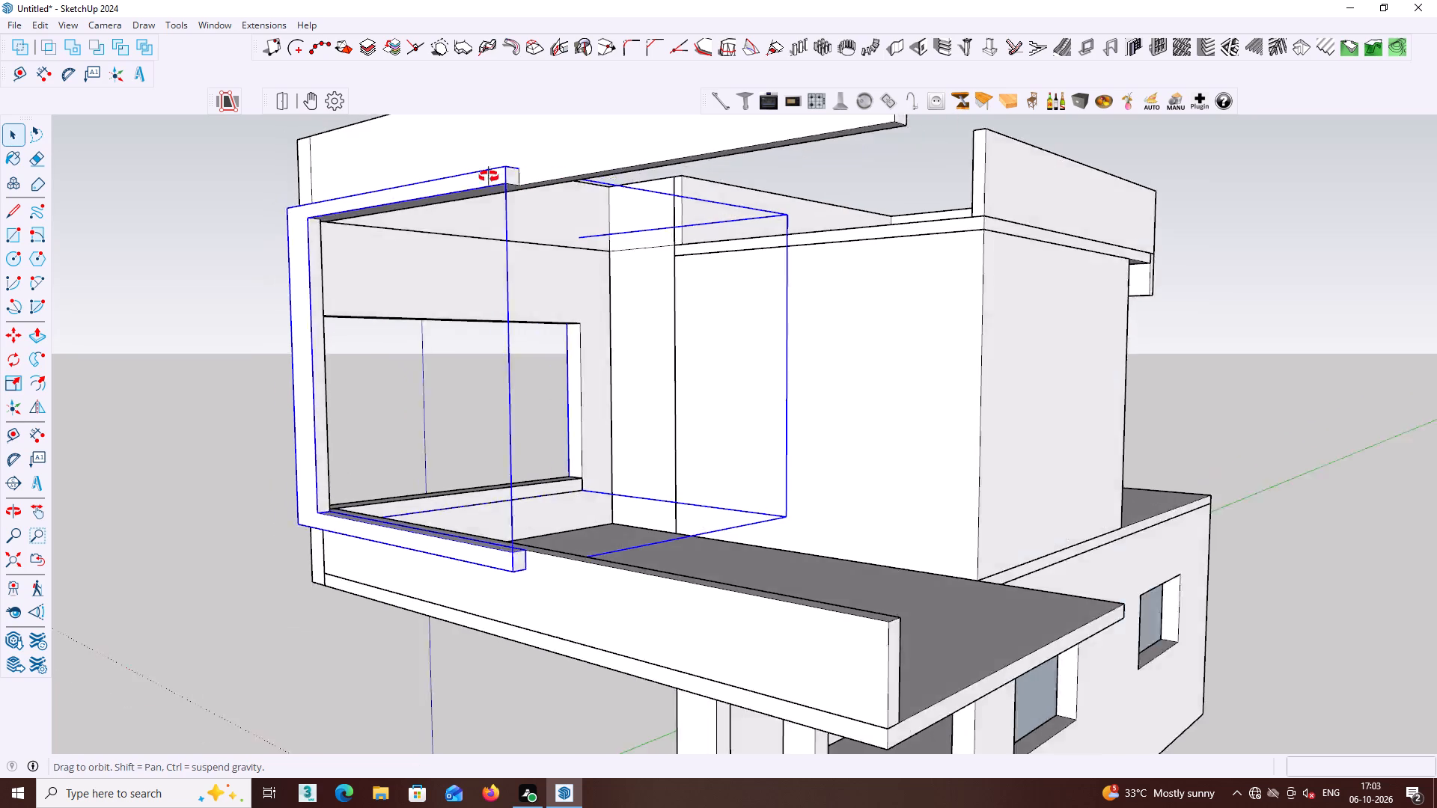
pyautogui.moveTo(489, 177); pyautogui.dragTo(676, 178, button='middle')
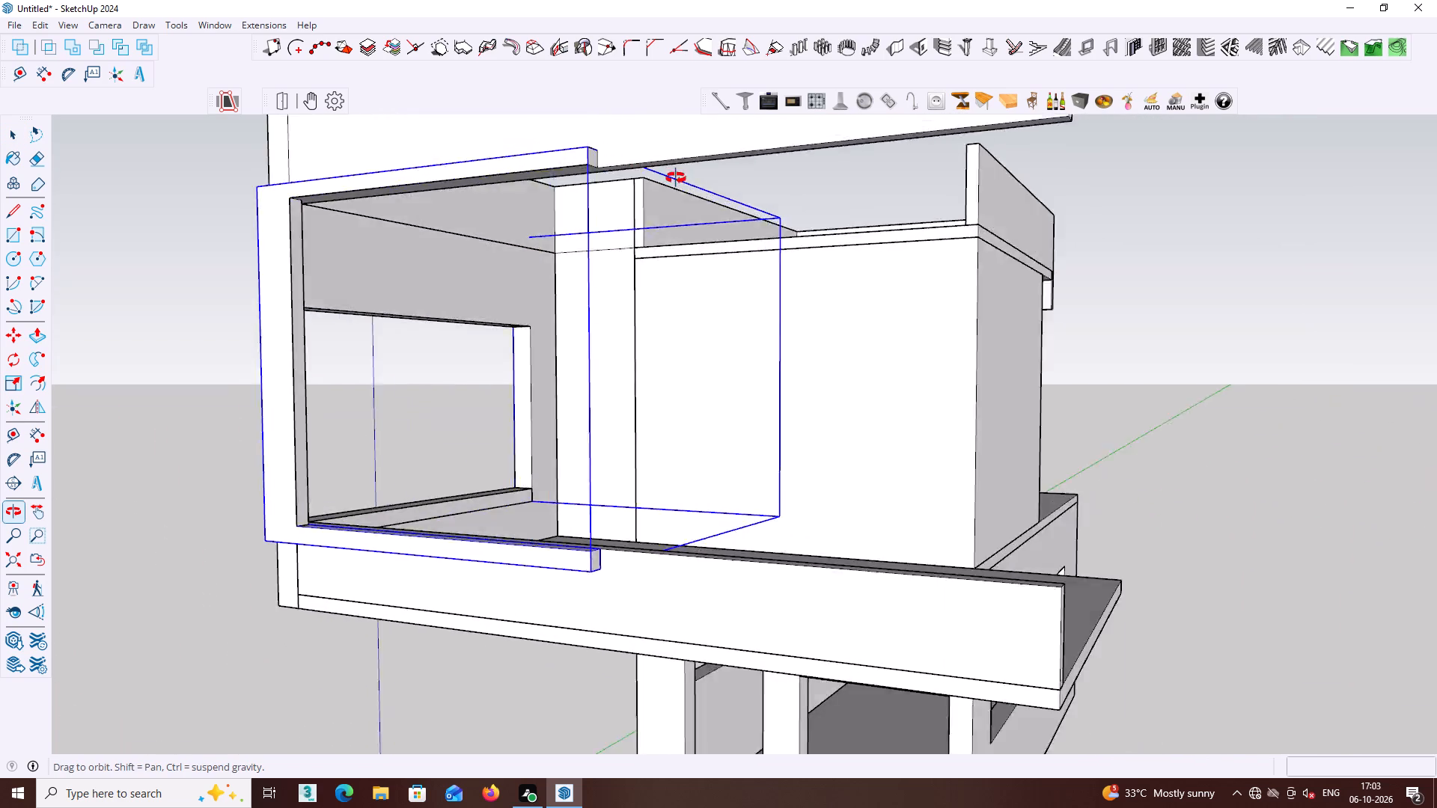
pyautogui.moveTo(676, 178); pyautogui.dragTo(711, 50, button='middle')
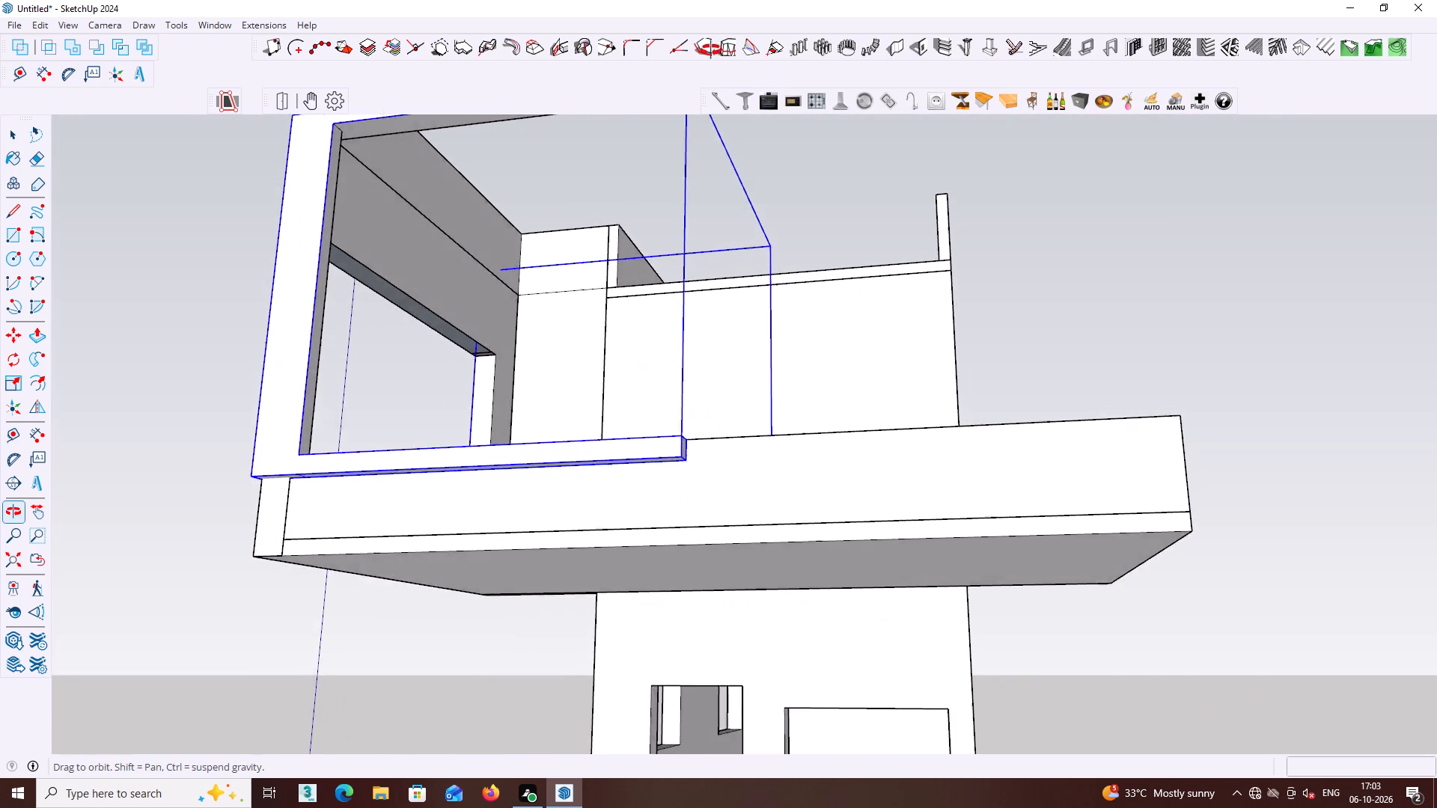
pyautogui.moveTo(711, 50); pyautogui.dragTo(245, 266, button='middle')
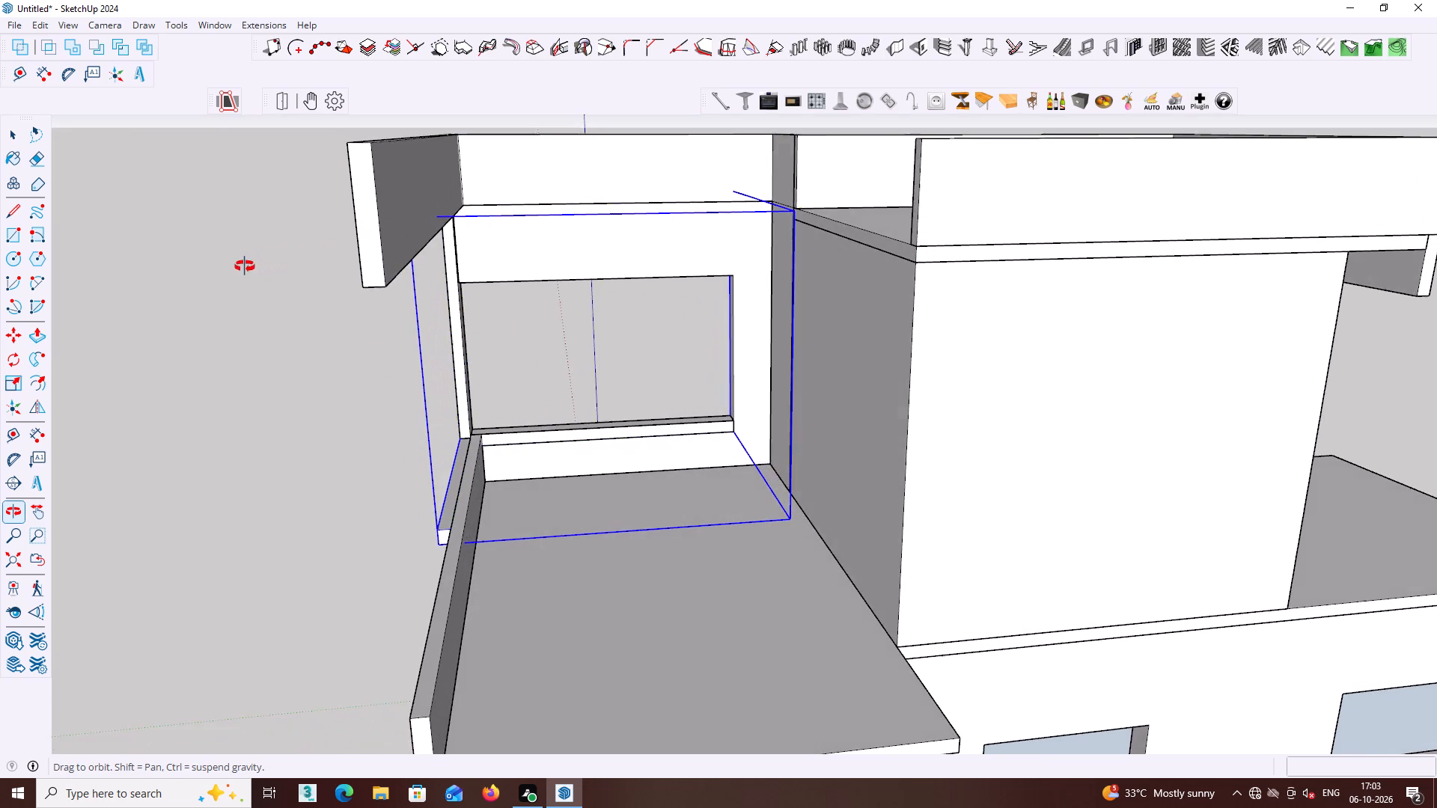
pyautogui.moveTo(245, 266); pyautogui.dragTo(745, 358, button='middle')
pyautogui.scroll(-4, 513, 400)
pyautogui.click(173, 489)
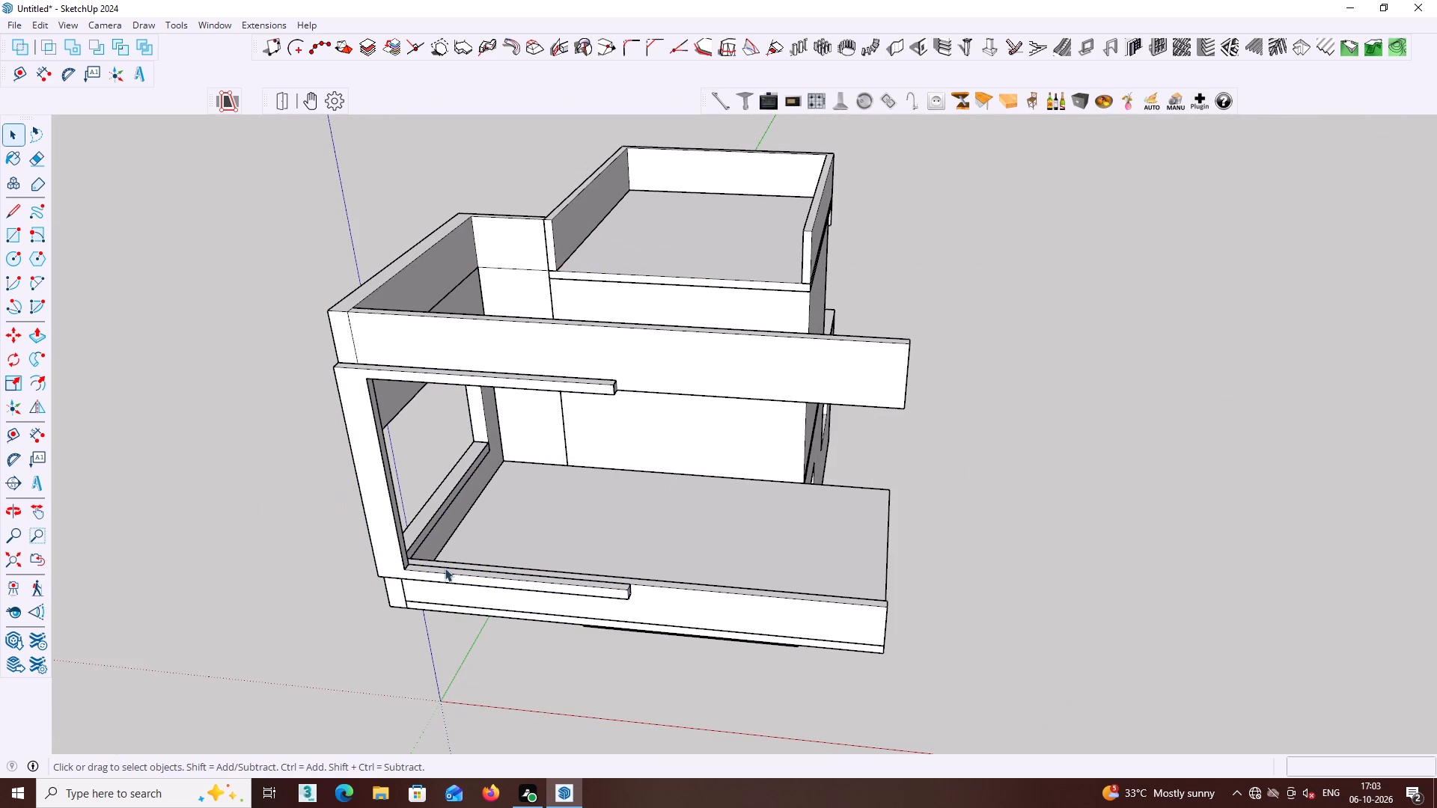
pyautogui.scroll(-2, 582, 510)
pyautogui.moveTo(640, 400); pyautogui.dragTo(656, 378, button='middle')
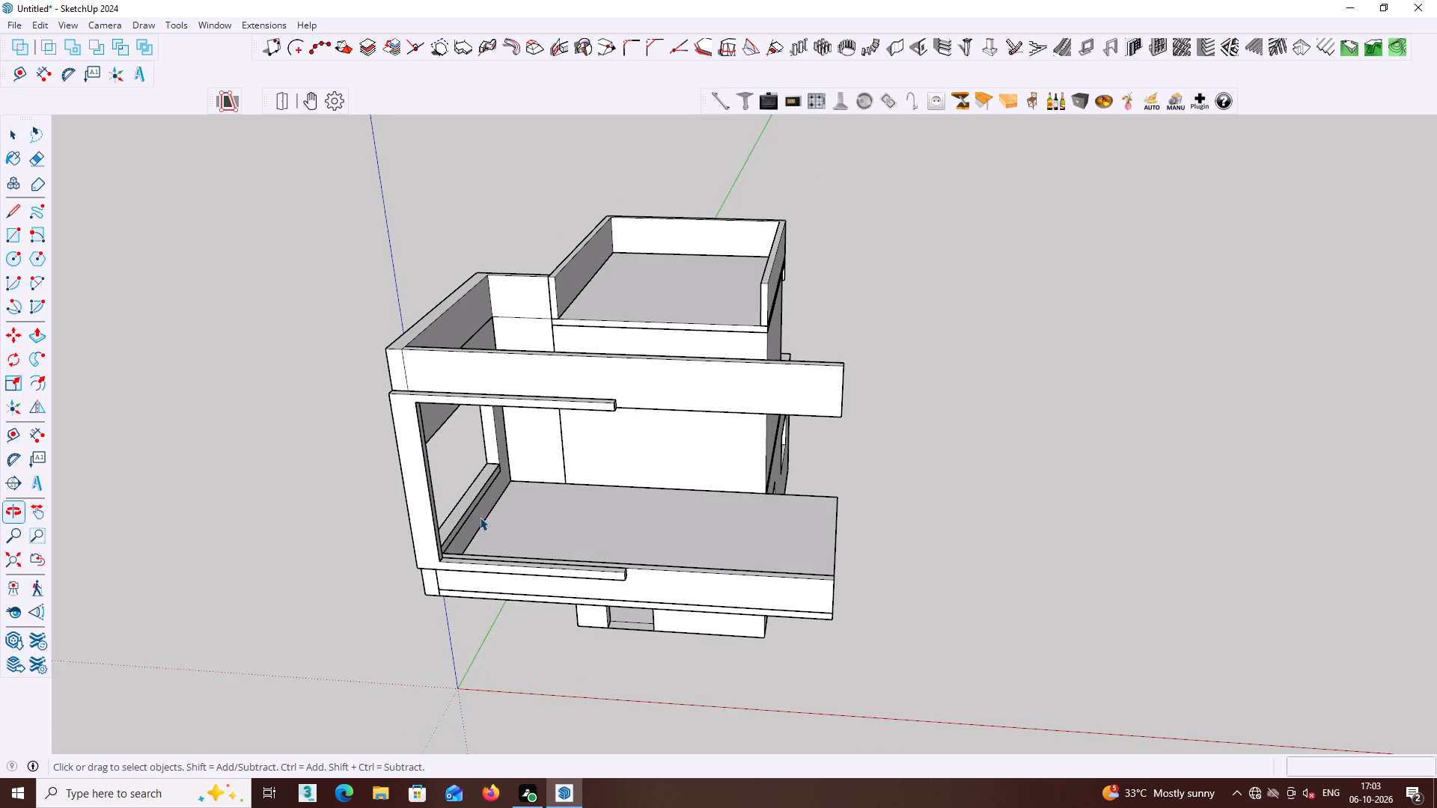
pyautogui.middleClick(640, 351)
pyautogui.moveTo(560, 466); pyautogui.dragTo(630, 325, button='middle')
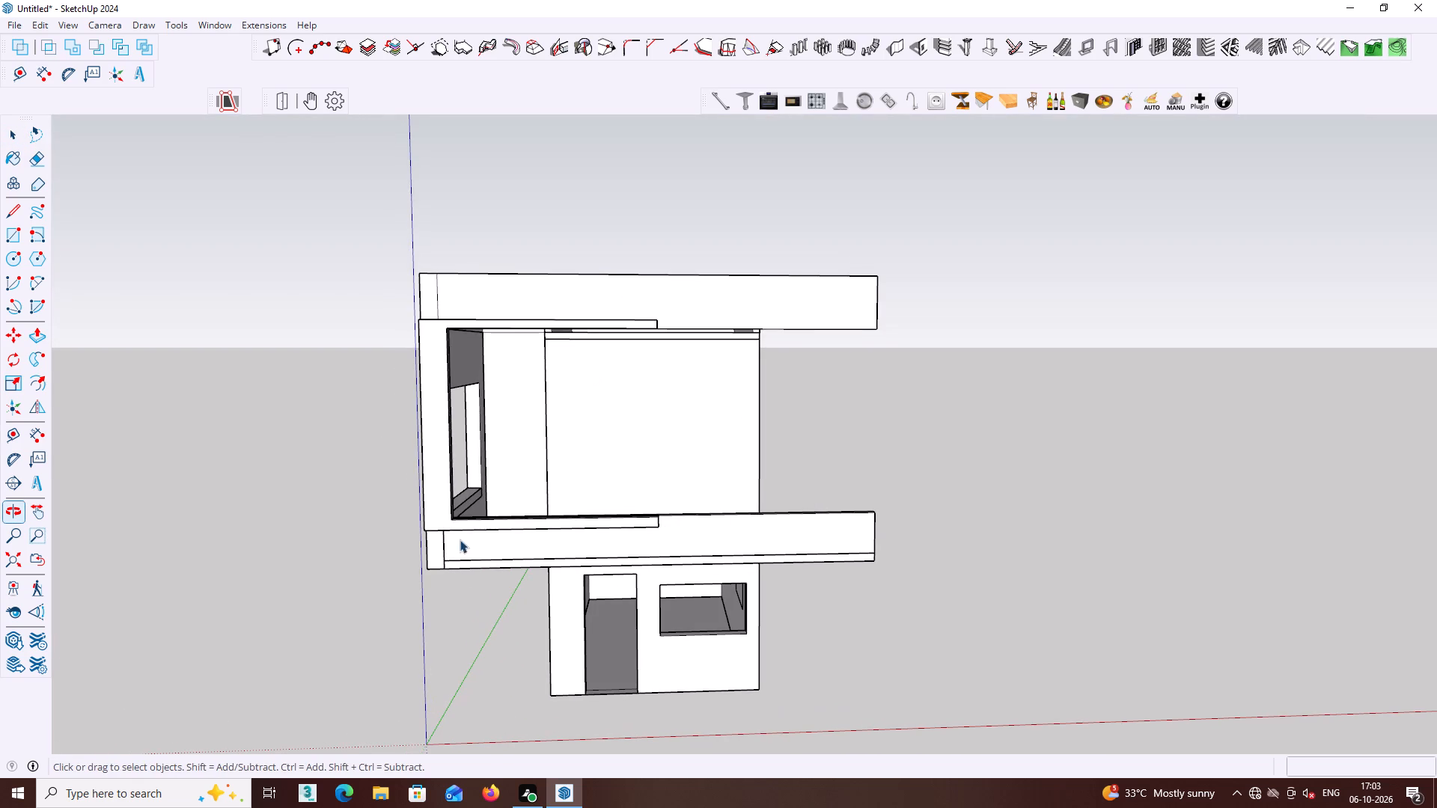
pyautogui.middleClick(626, 456)
pyautogui.middleClick(626, 456)
pyautogui.moveTo(714, 293); pyautogui.dragTo(684, 387, button='middle')
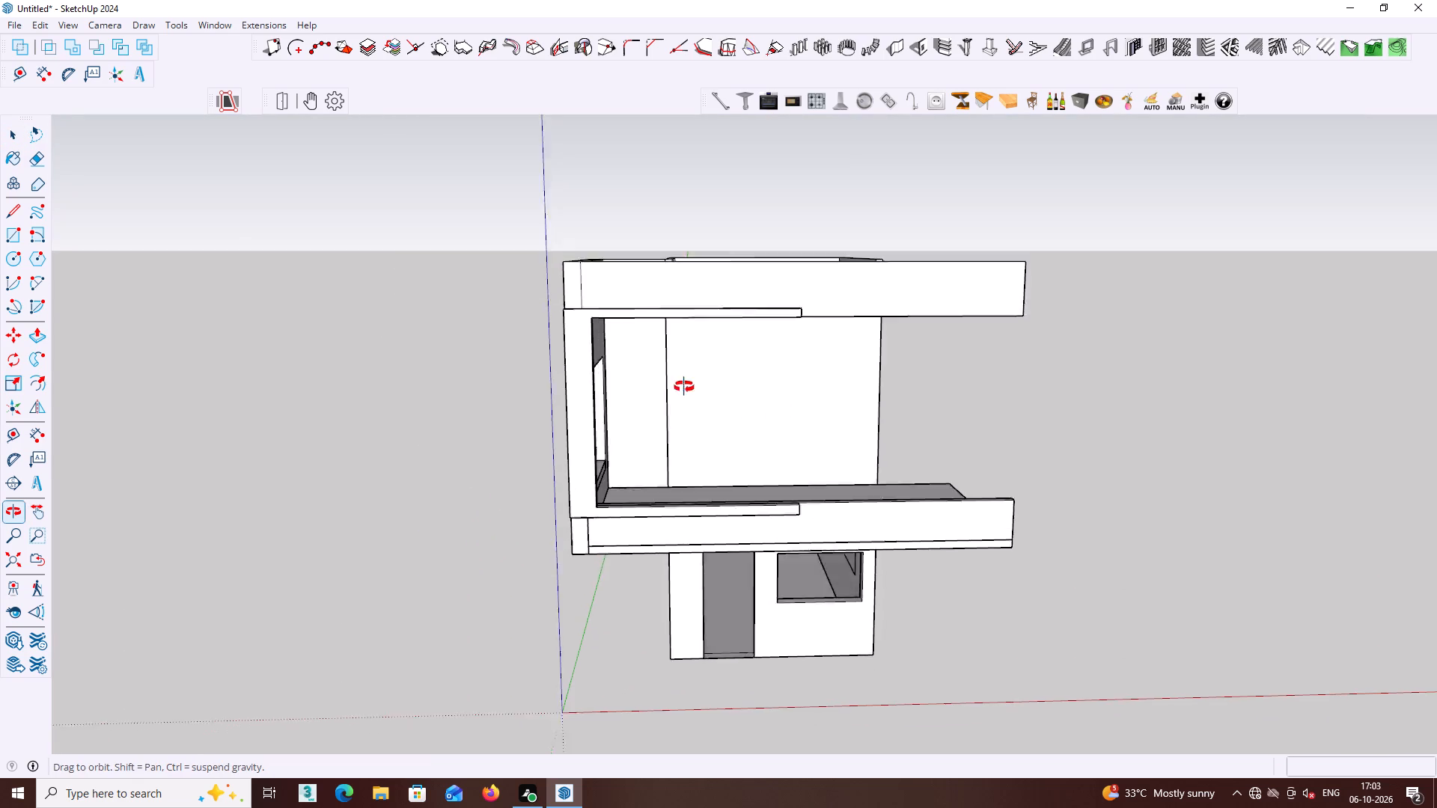
pyautogui.moveTo(684, 387); pyautogui.dragTo(656, 308, button='middle')
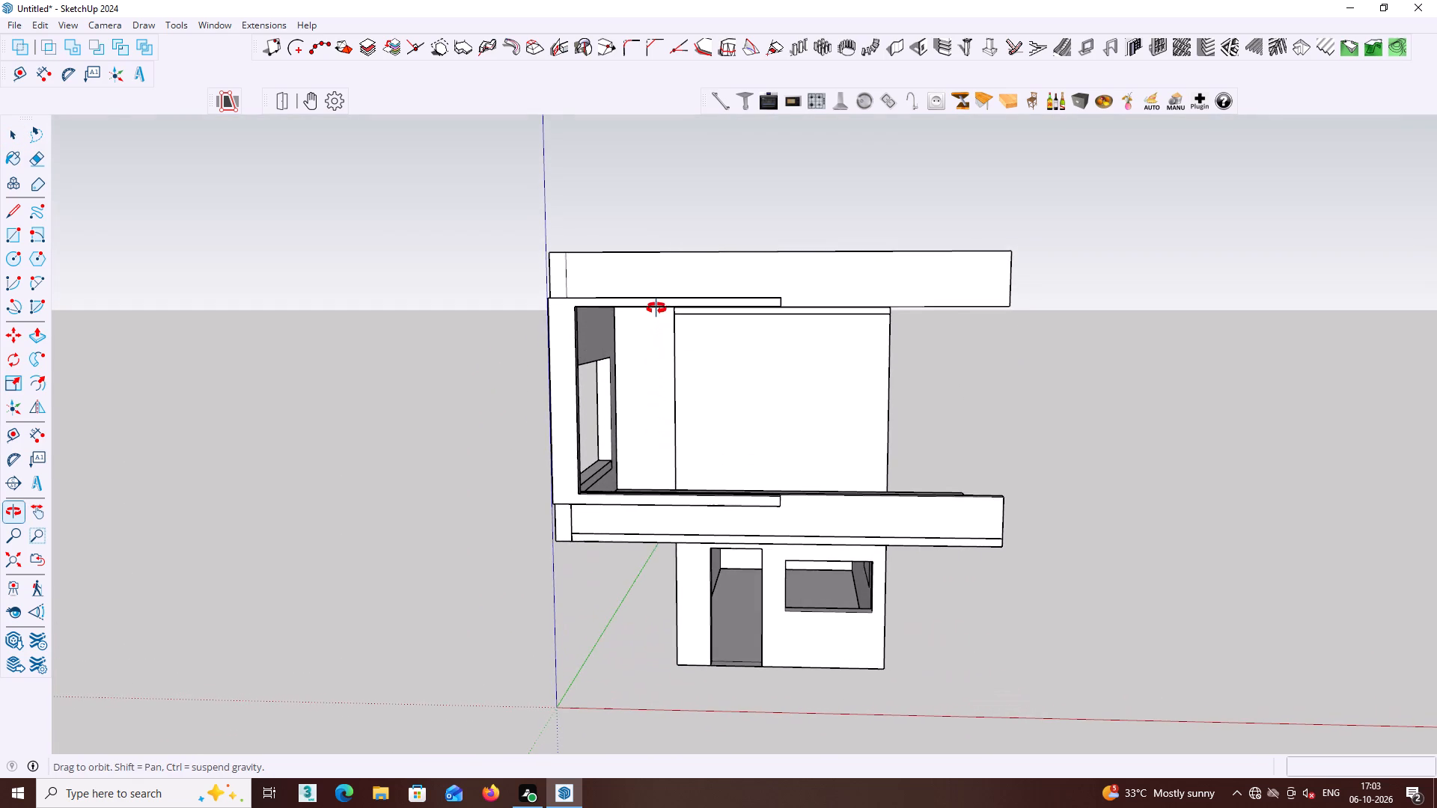
pyautogui.moveTo(656, 308); pyautogui.dragTo(658, 286, button='middle')
# Open the frame group and delete the seam line on the lower band's underside near the corner post.
pyautogui.moveTo(594, 519); pyautogui.dragTo(624, 364, button='middle')
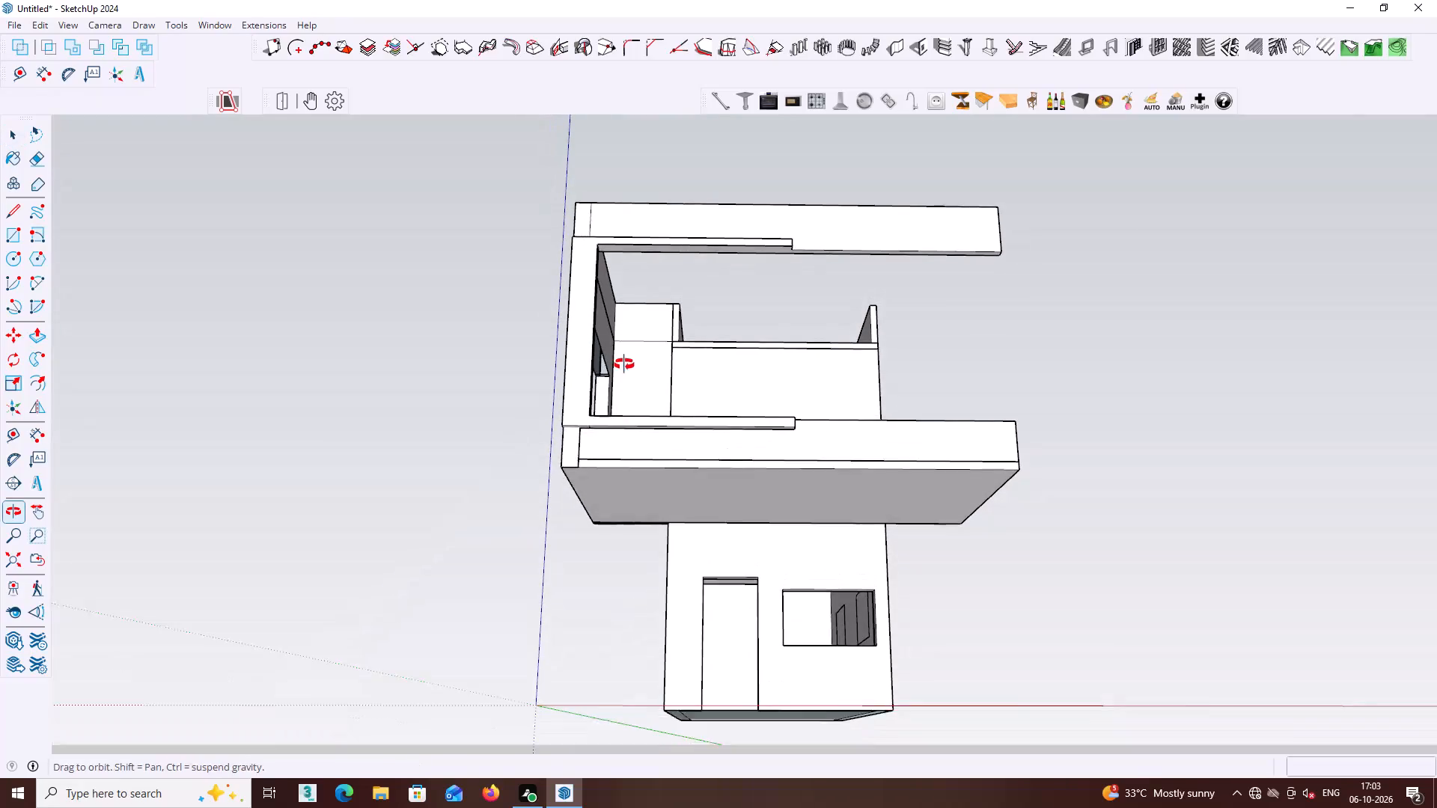
pyautogui.moveTo(624, 364); pyautogui.dragTo(625, 363, button='middle')
pyautogui.scroll(5, 604, 456)
pyautogui.middleClick(620, 424)
pyautogui.moveTo(612, 429); pyautogui.dragTo(613, 319, button='middle')
pyautogui.scroll(6, 525, 339)
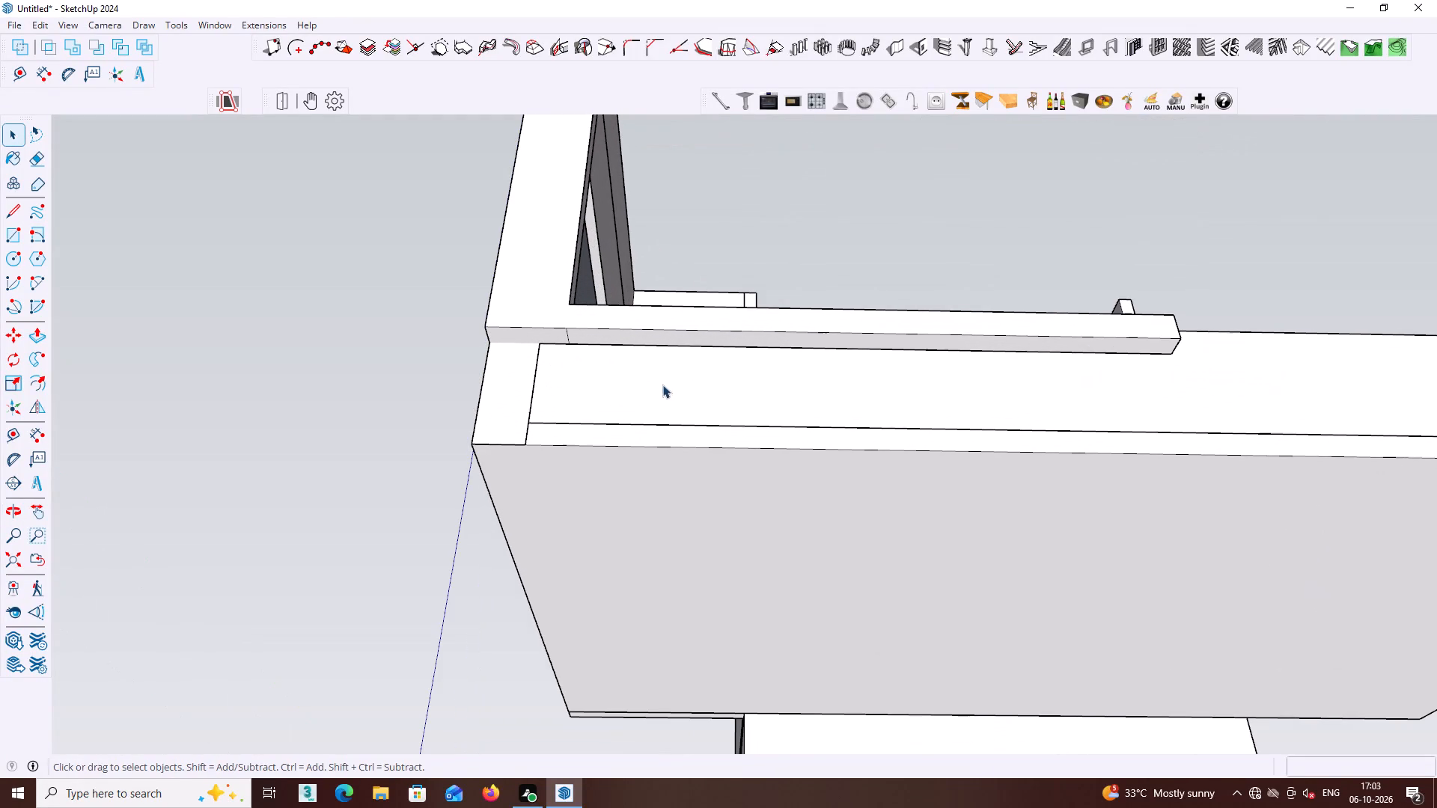
pyautogui.click(567, 335)
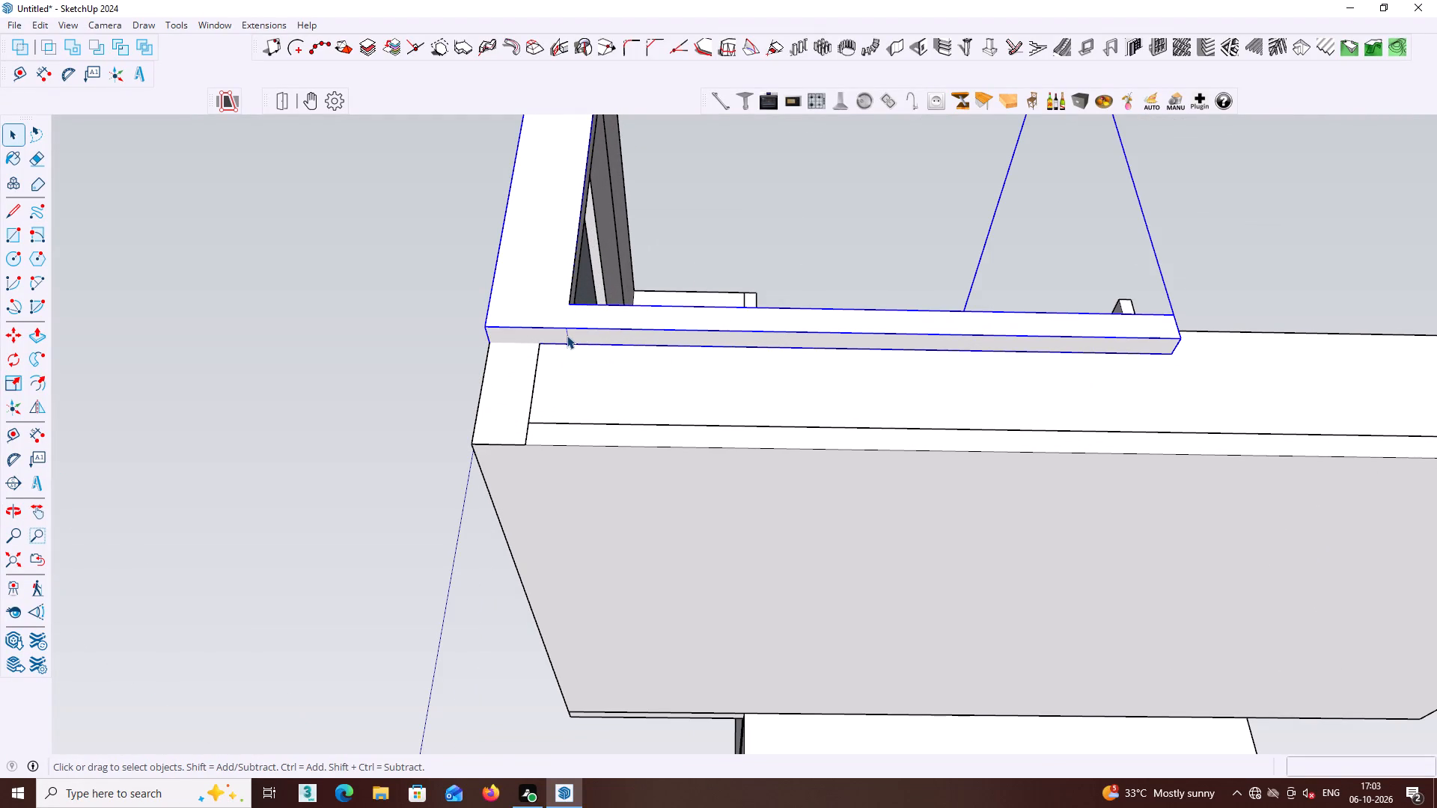
pyautogui.doubleClick(567, 338)
pyautogui.click(567, 339)
pyautogui.press('Delete')
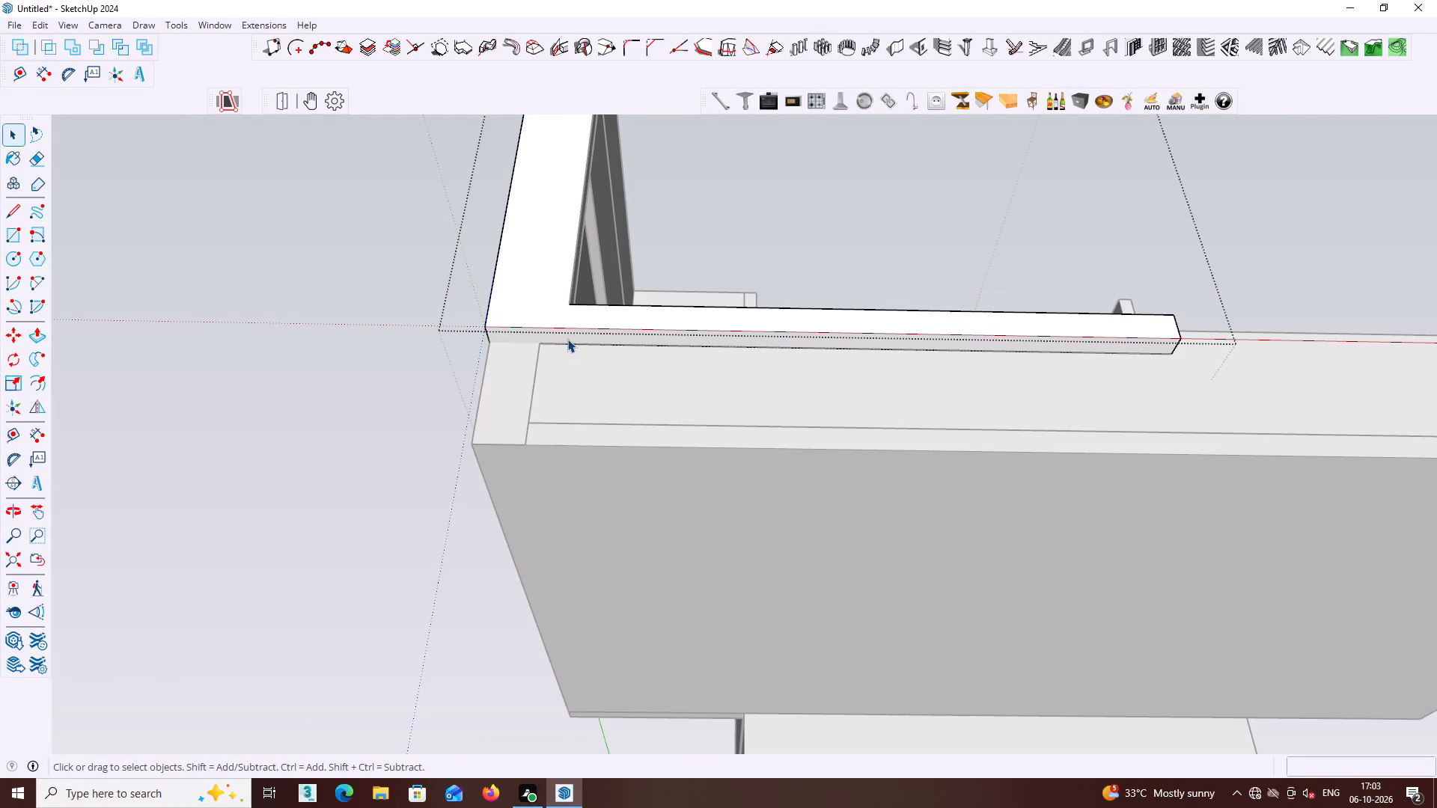
# Push/Pull the lower band's underside down 6" to thicken the band.
pyautogui.click(580, 336)
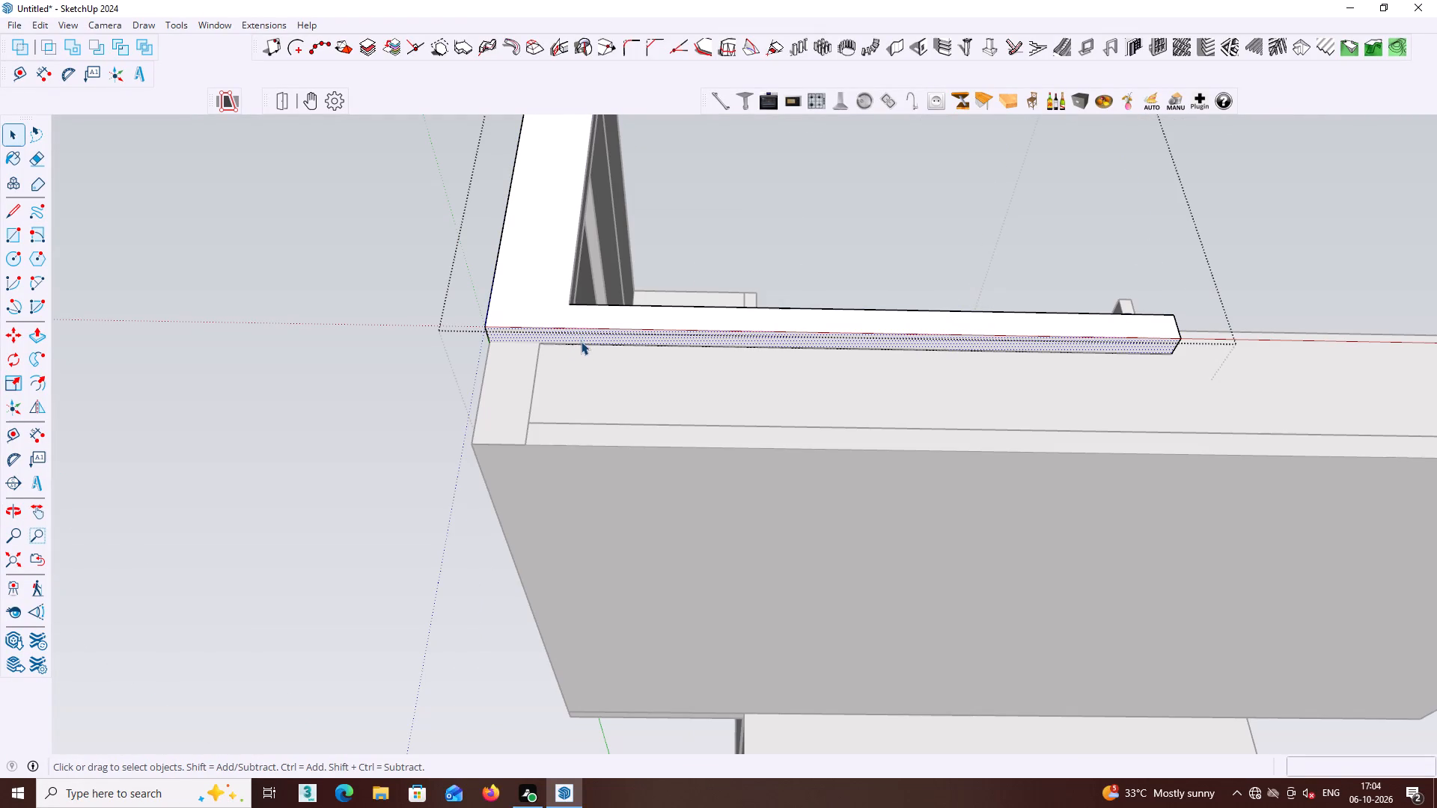
pyautogui.press('p')
pyautogui.click(581, 341)
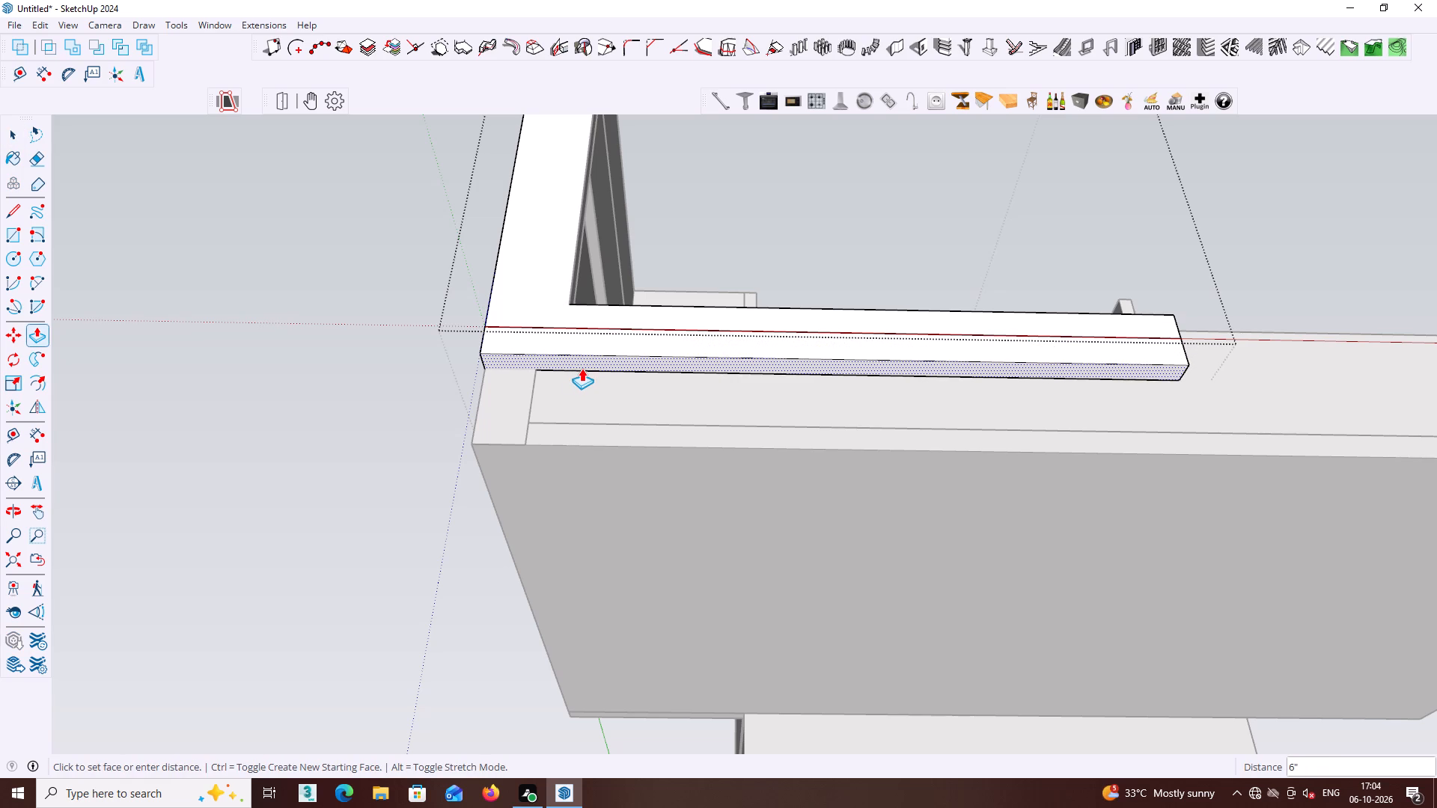
pyautogui.click(582, 368)
# Push/Pull the upper band's top face up 8" and leave the frame group.
pyautogui.scroll(-5, 626, 367)
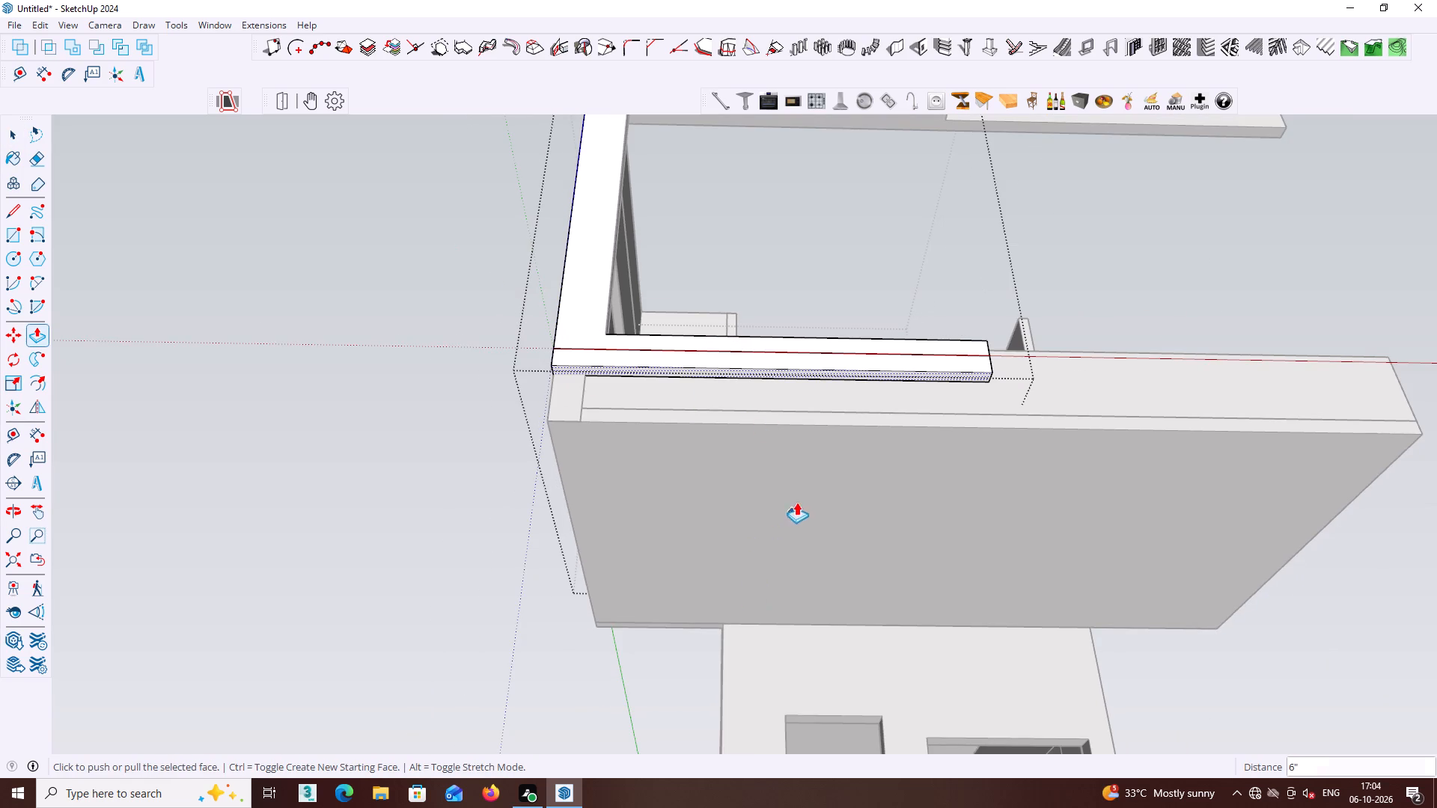
pyautogui.moveTo(796, 502); pyautogui.dragTo(769, 735, button='middle')
pyautogui.moveTo(813, 477); pyautogui.dragTo(817, 506, button='middle')
pyautogui.scroll(-2, 813, 477)
pyautogui.moveTo(785, 376); pyautogui.dragTo(763, 619, button='middle')
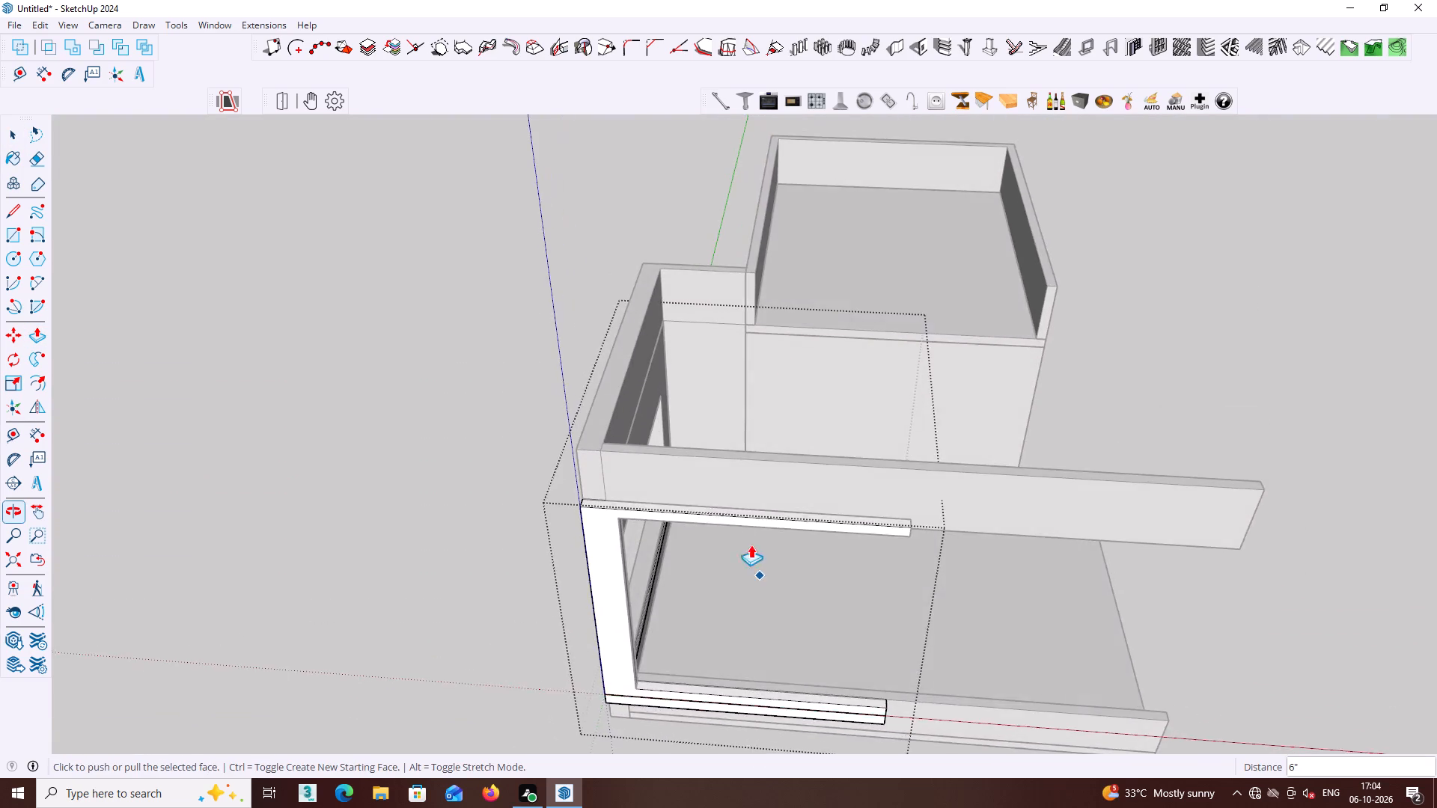
pyautogui.scroll(8, 722, 486)
pyautogui.middleClick(773, 481)
pyautogui.click(808, 551)
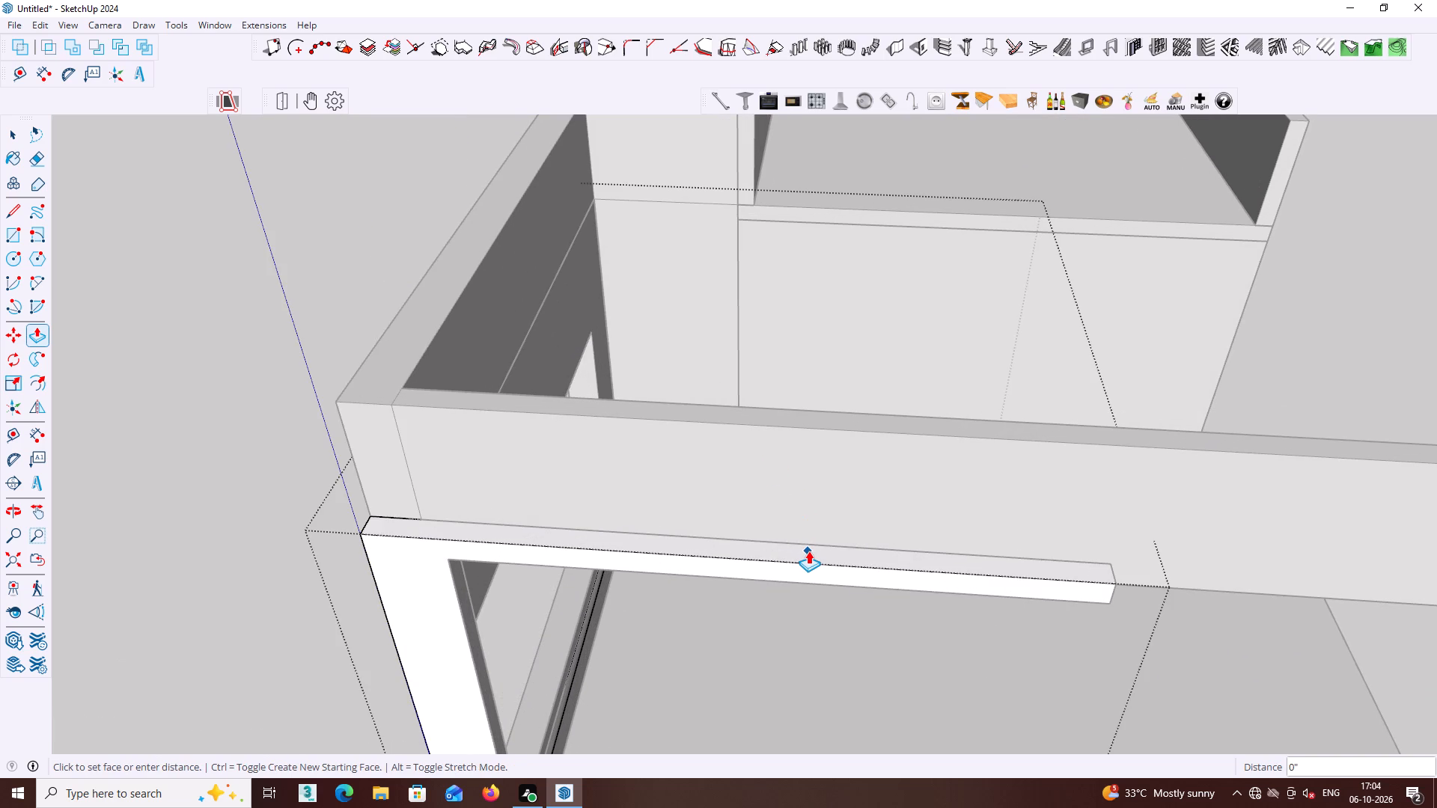
pyautogui.press('space')
pyautogui.doubleClick(816, 553)
pyautogui.press('p')
pyautogui.click(816, 555)
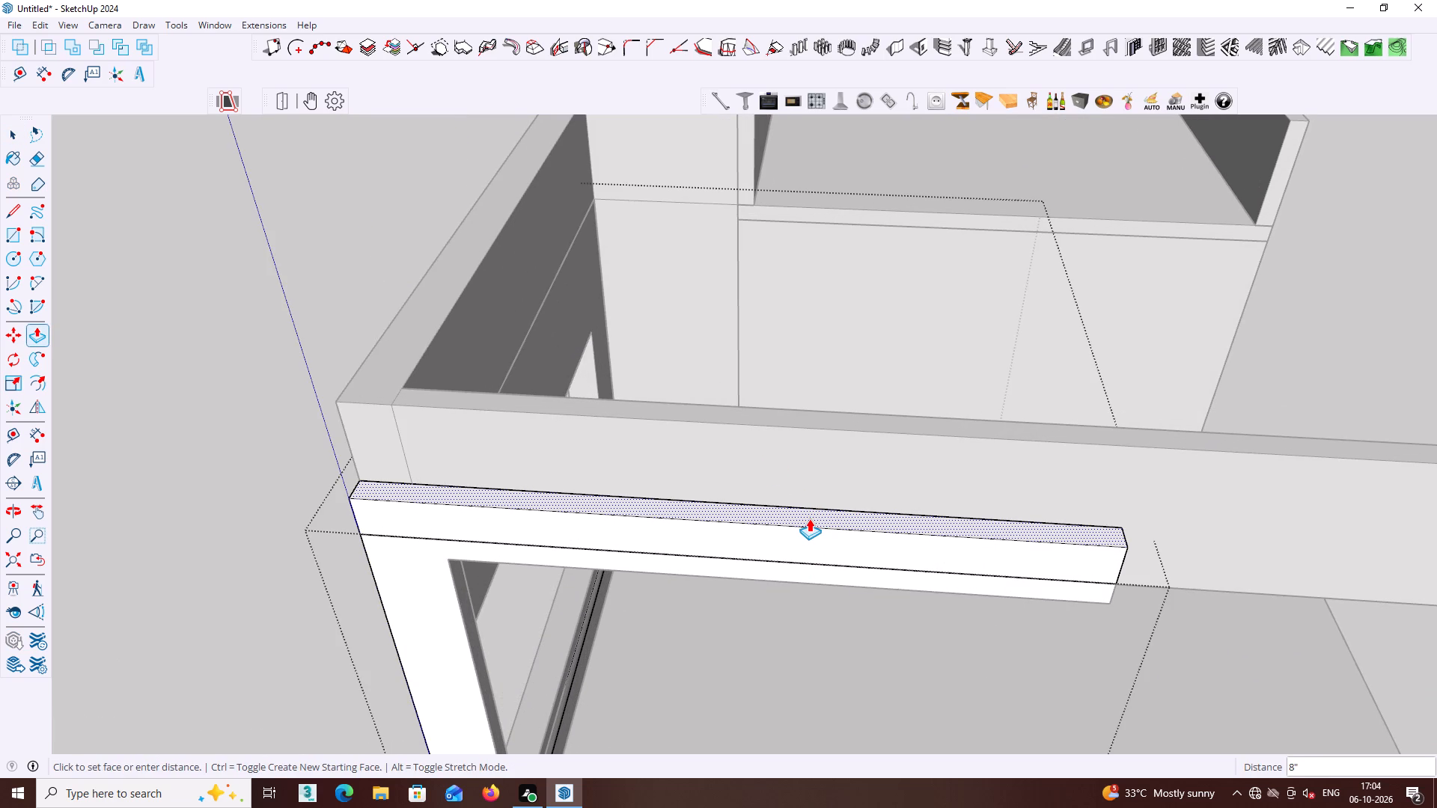
pyautogui.click(809, 518)
pyautogui.press('space')
pyautogui.click(279, 578)
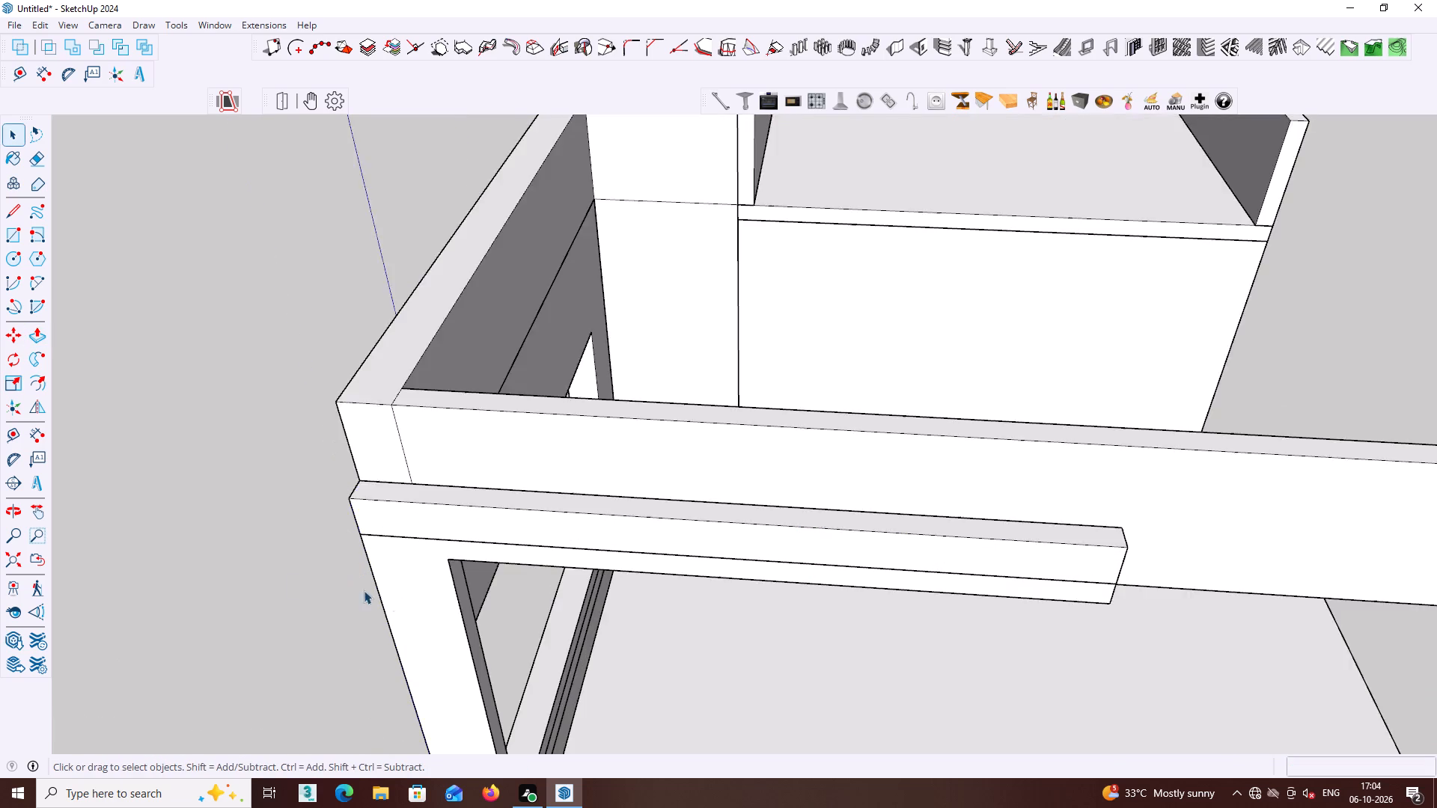
# Open the balcony frame group and delete the seam line along the upper band's front face.
pyautogui.scroll(-2, 409, 600)
pyautogui.moveTo(463, 587); pyautogui.dragTo(609, 431, button='middle')
pyautogui.scroll(2, 625, 399)
pyautogui.click(632, 385)
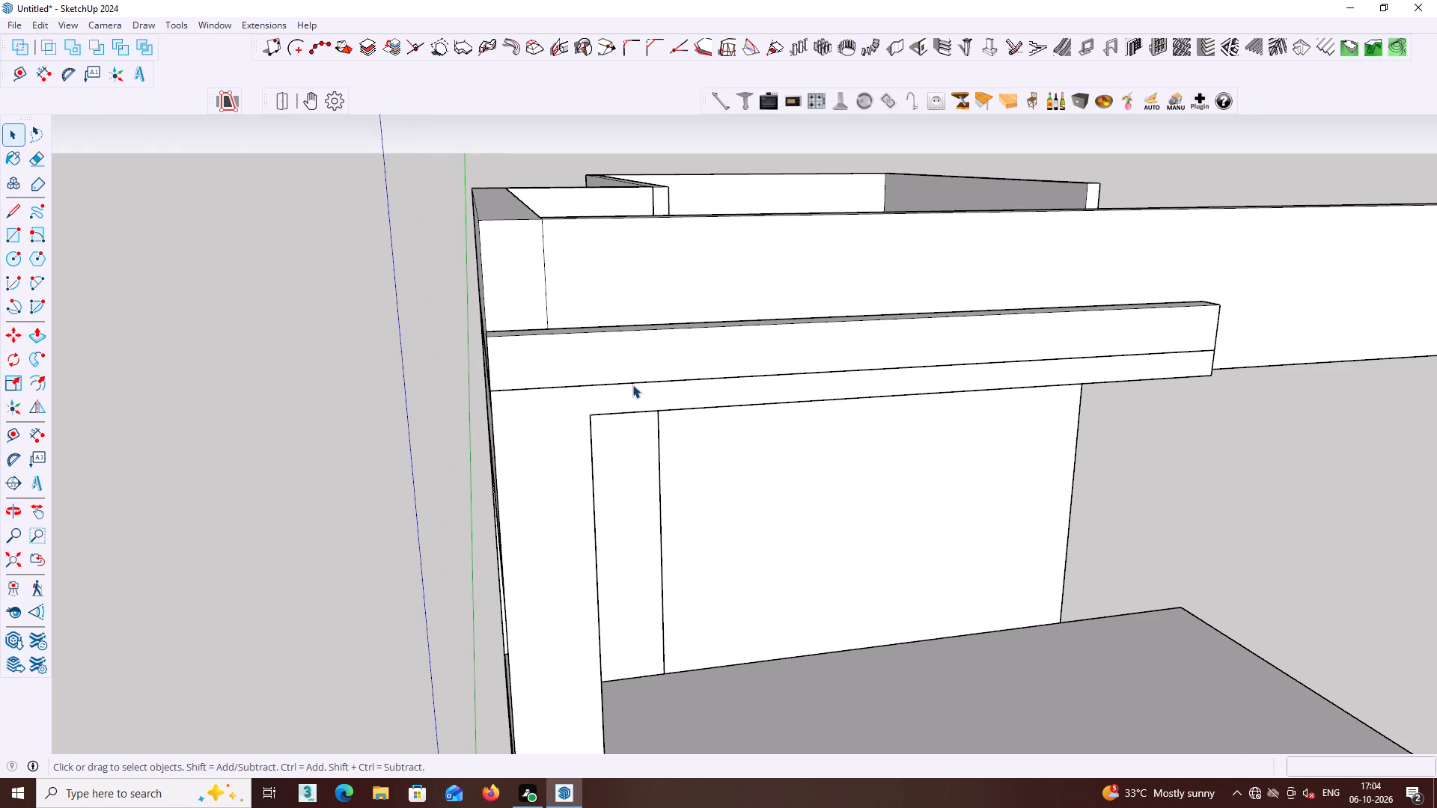
pyautogui.doubleClick(634, 381)
pyautogui.click(641, 381)
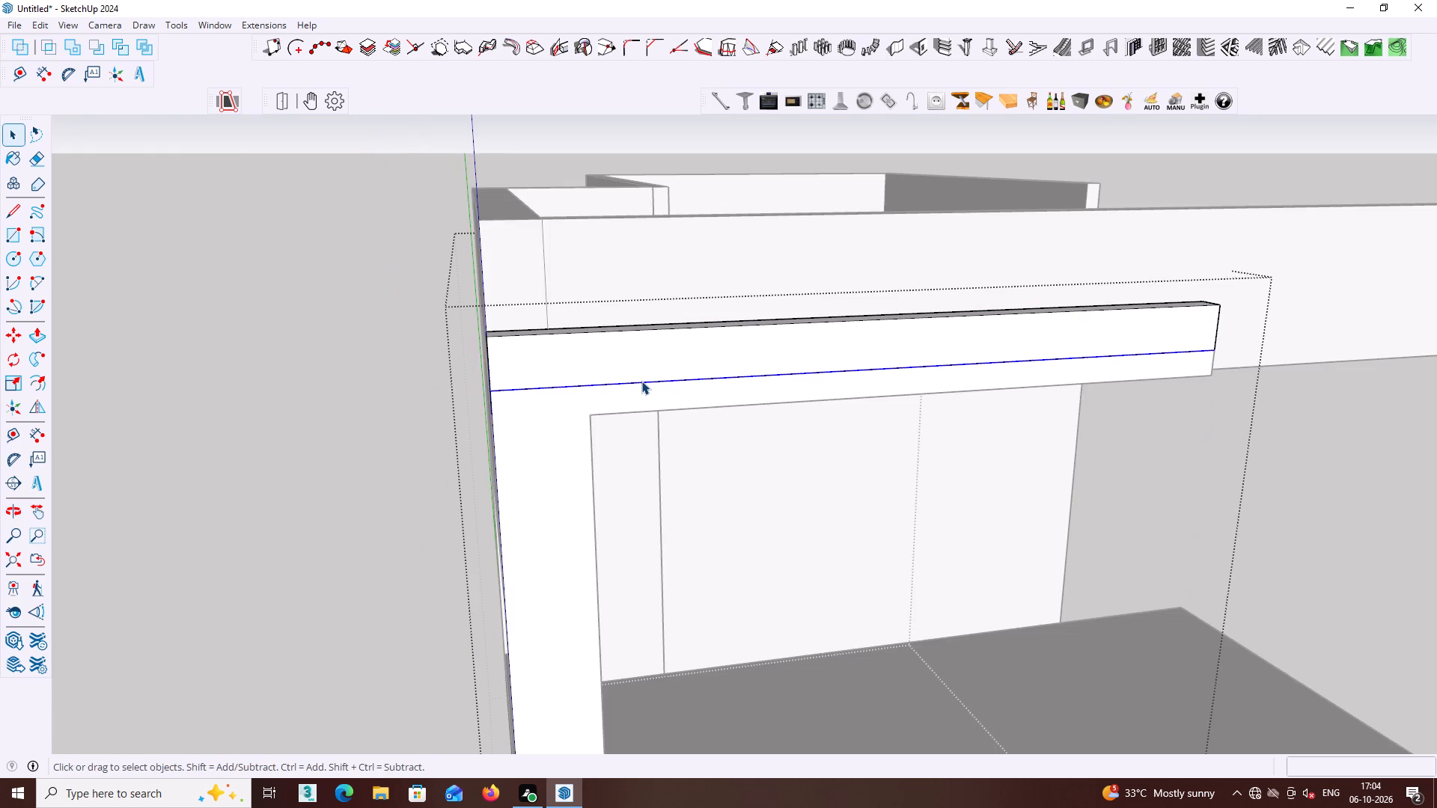
pyautogui.press('Delete')
# Delete the seam line along the lower band's front face and leave the frame group.
pyautogui.scroll(-9, 641, 381)
pyautogui.scroll(5, 786, 685)
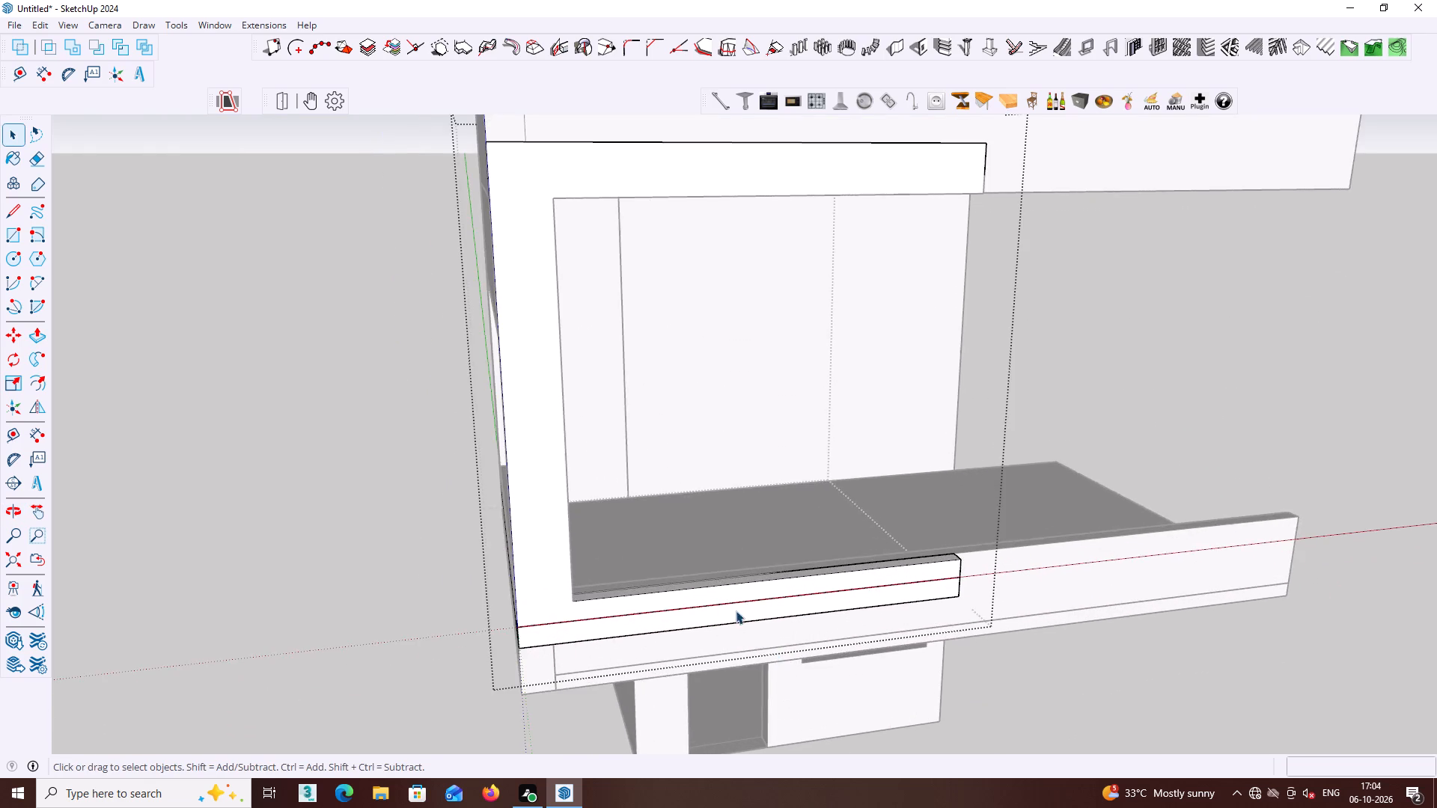
pyautogui.moveTo(736, 610); pyautogui.dragTo(671, 491, button='middle')
pyautogui.click(365, 560)
pyautogui.scroll(-1, 481, 571)
pyautogui.tripleClick(679, 542)
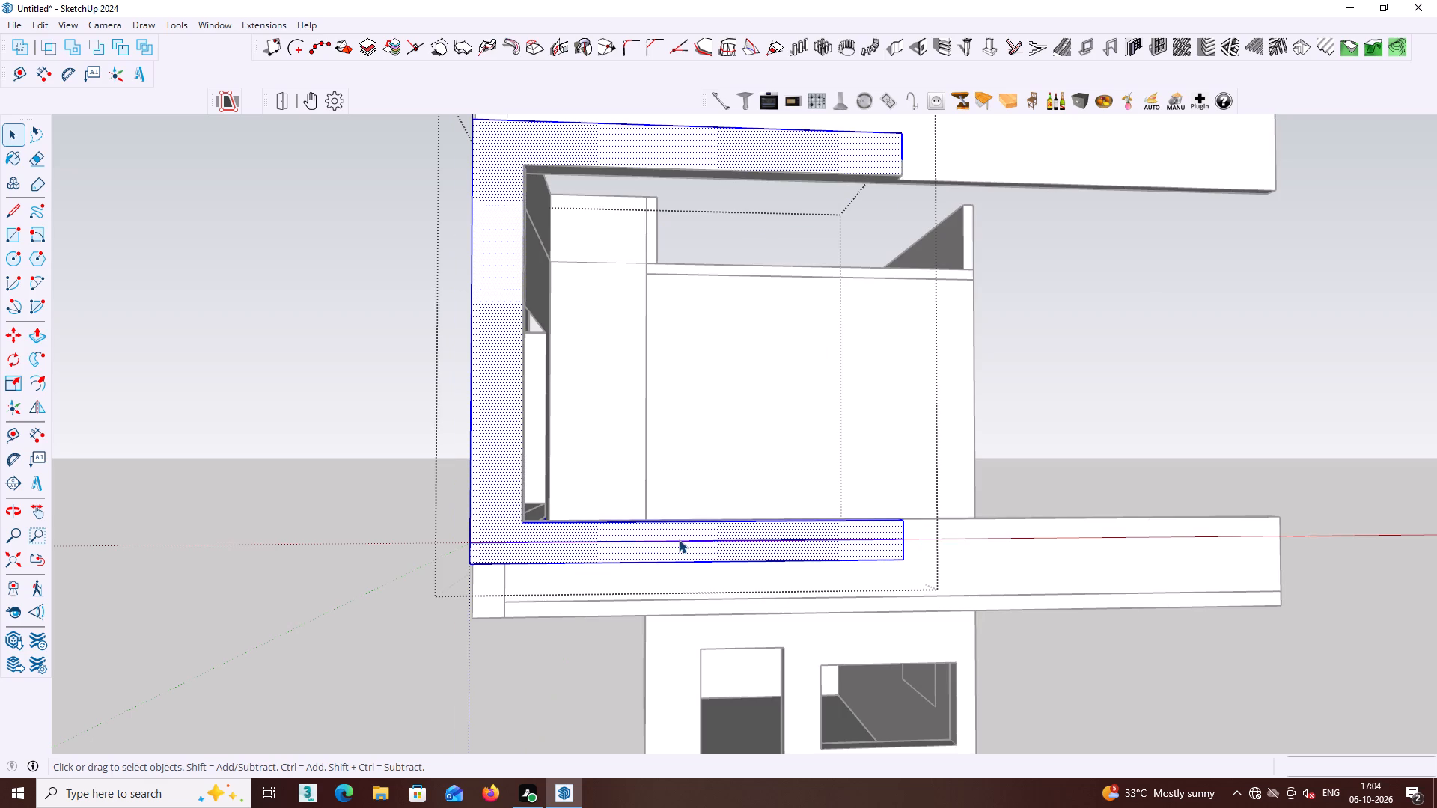
pyautogui.click(679, 539)
pyautogui.click(679, 539)
pyautogui.click(682, 542)
pyautogui.click(682, 540)
pyautogui.click(695, 541)
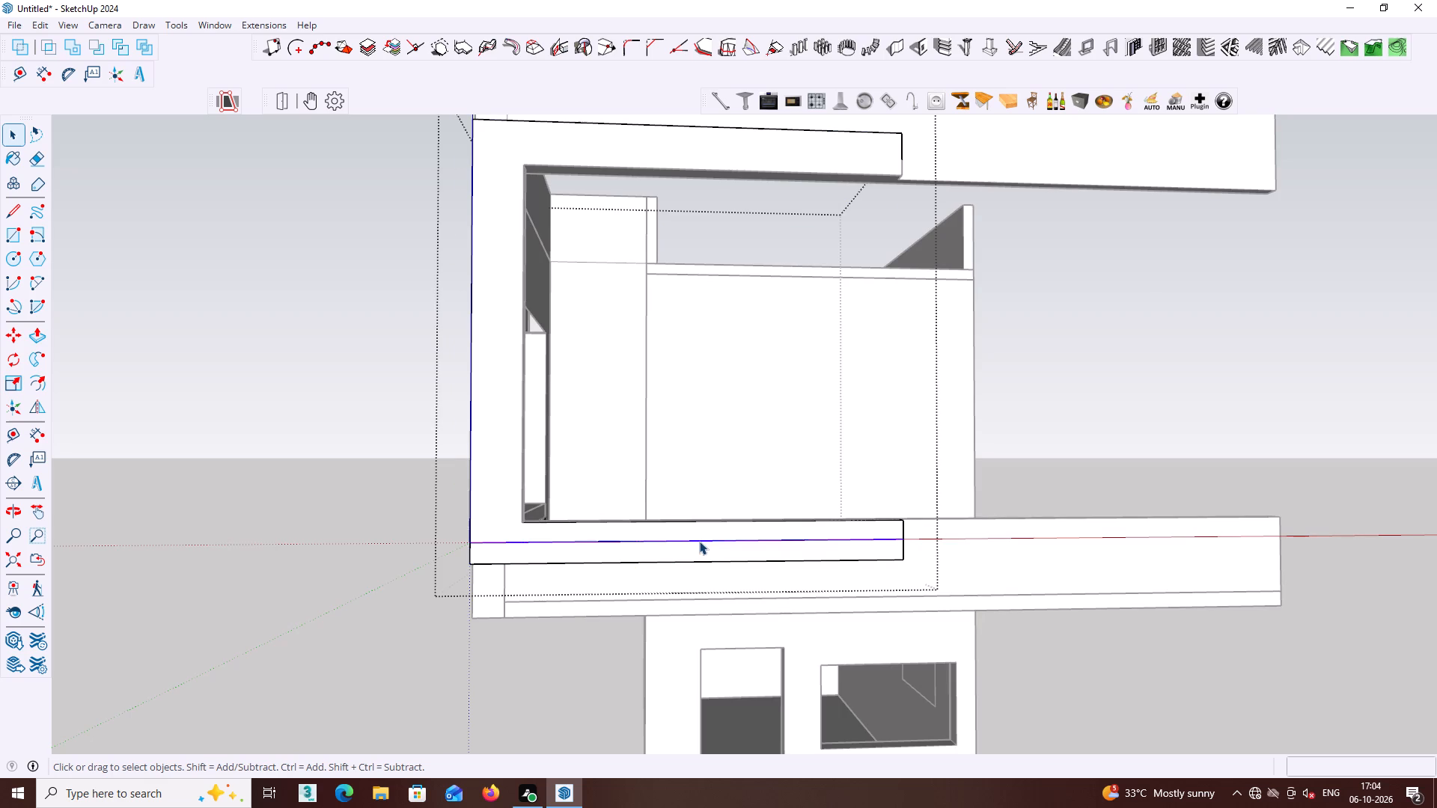
pyautogui.click(700, 541)
pyautogui.press('Delete')
pyautogui.click(356, 602)
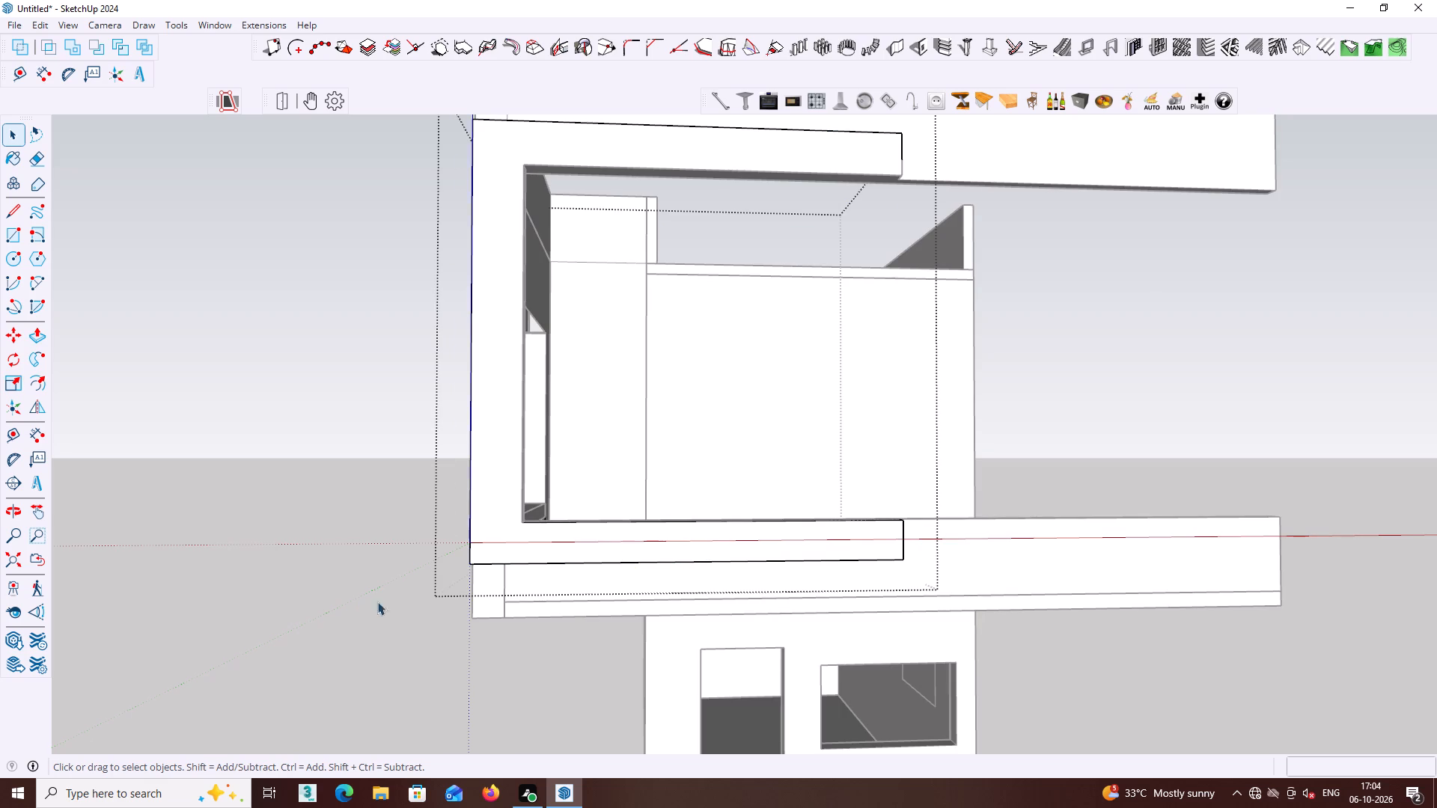
# Delete the loose edge along the lower band's side return, just below the side opening.
pyautogui.scroll(-2, 436, 594)
pyautogui.moveTo(667, 611); pyautogui.dragTo(1221, 627, button='middle')
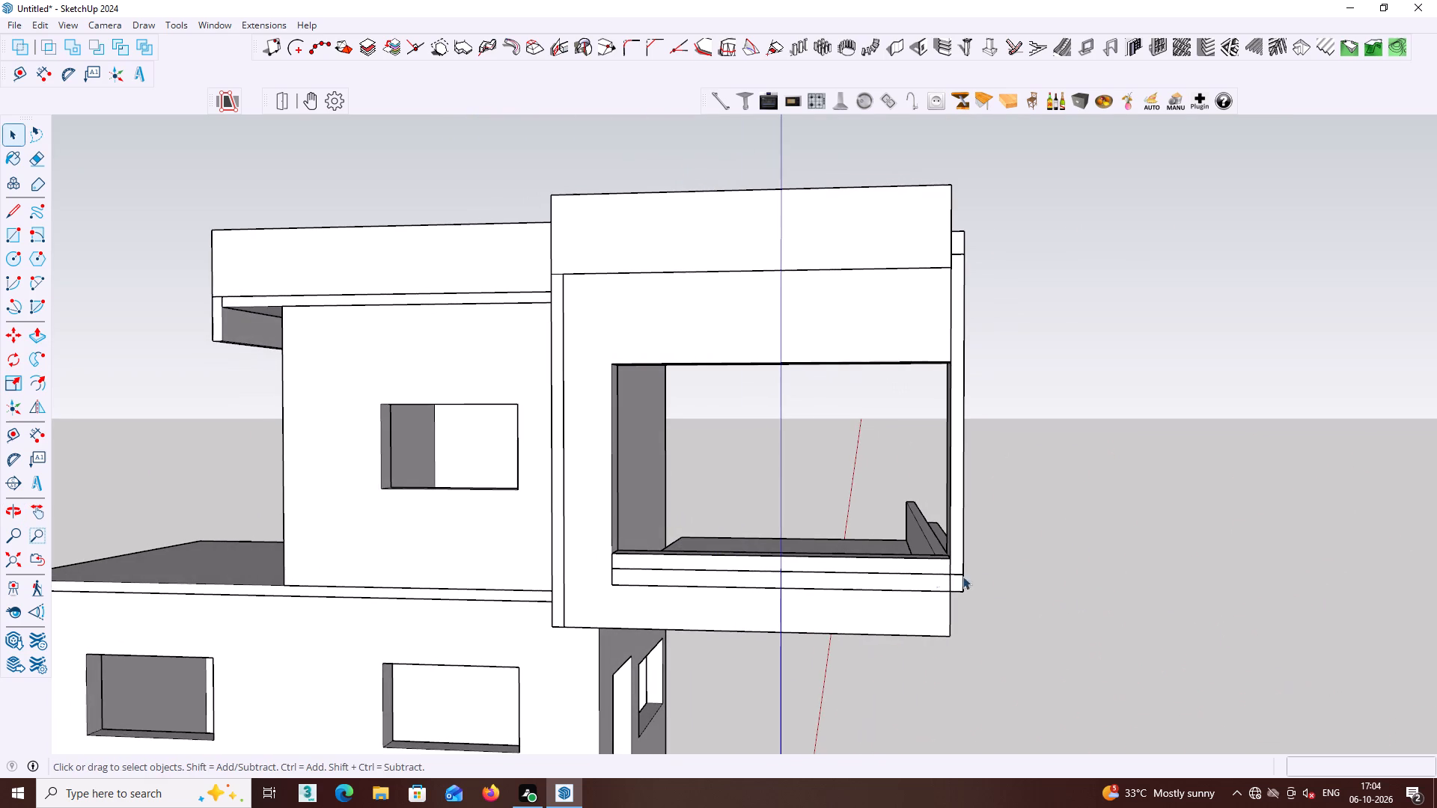
pyautogui.moveTo(524, 563); pyautogui.dragTo(506, 562, button='middle')
pyautogui.moveTo(989, 552); pyautogui.dragTo(587, 533, button='middle')
pyautogui.scroll(1, 671, 590)
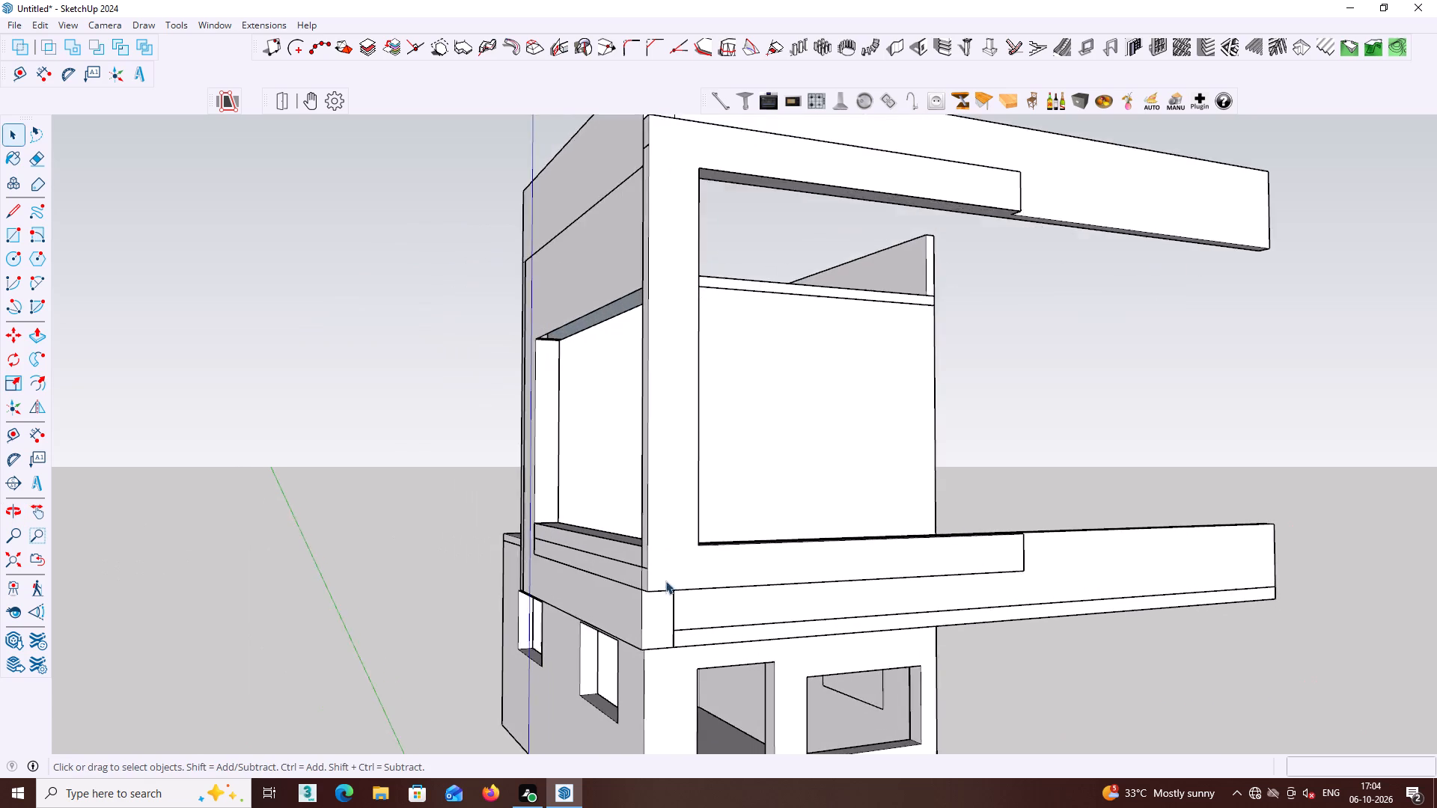
pyautogui.scroll(6, 665, 581)
pyautogui.doubleClick(629, 561)
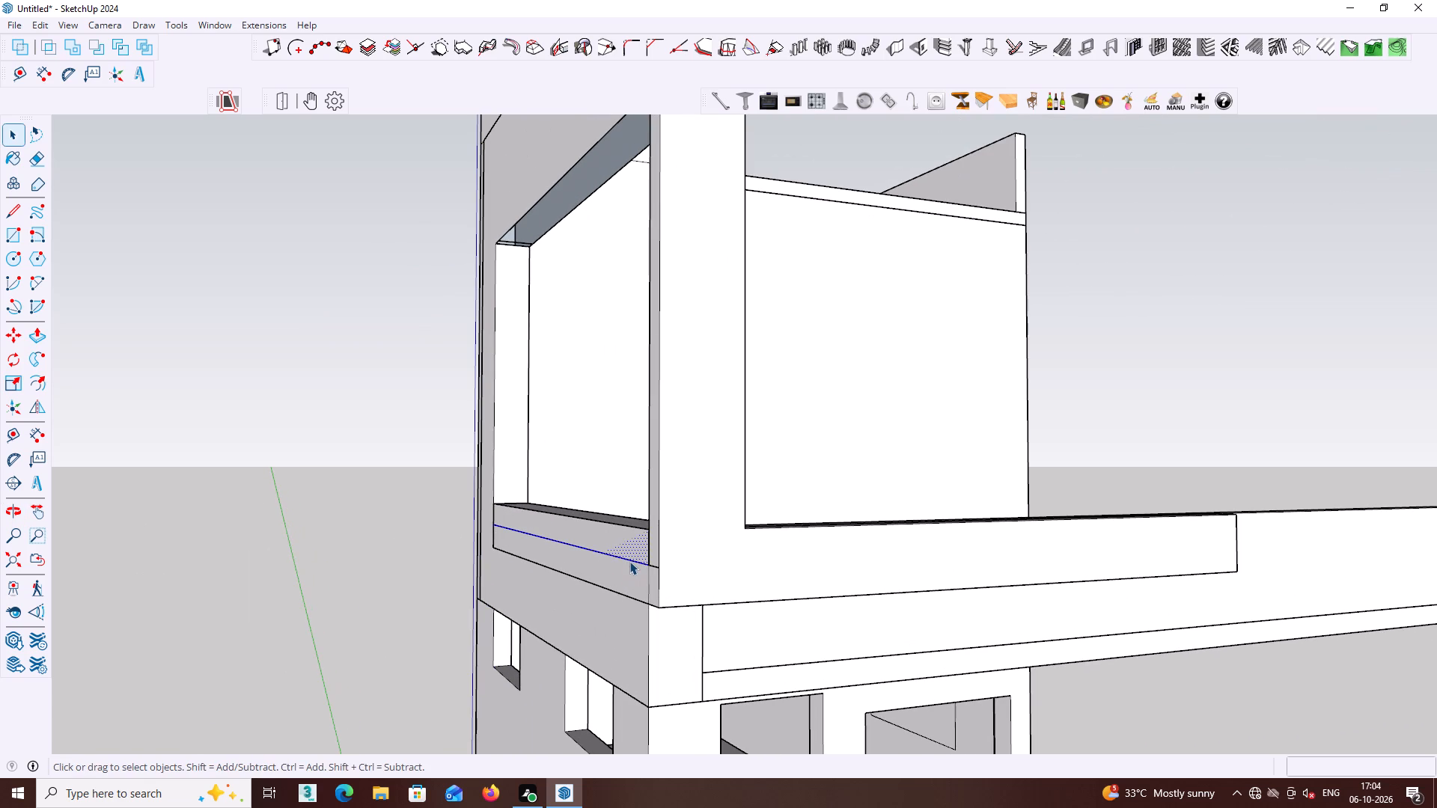
pyautogui.click(634, 560)
pyautogui.press('Delete')
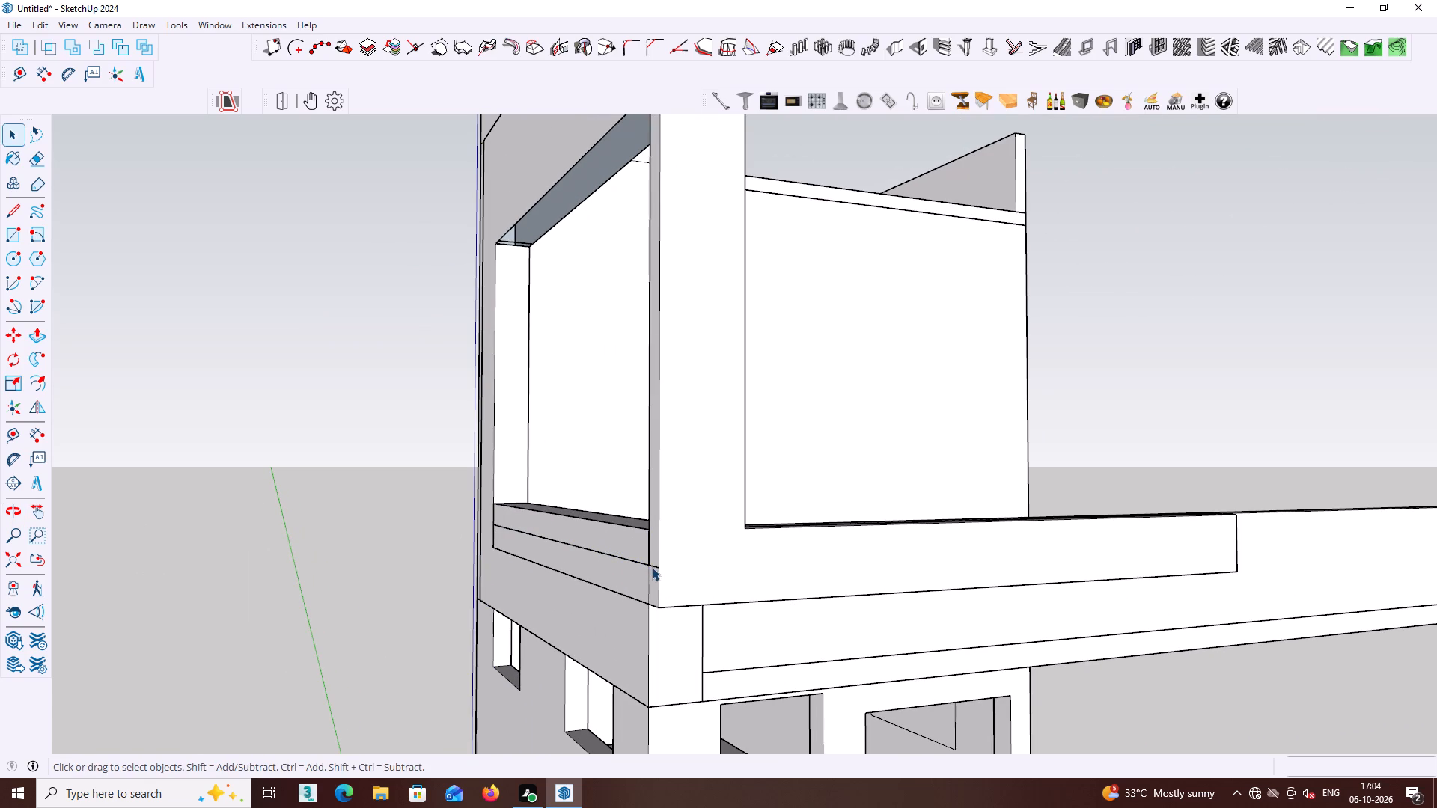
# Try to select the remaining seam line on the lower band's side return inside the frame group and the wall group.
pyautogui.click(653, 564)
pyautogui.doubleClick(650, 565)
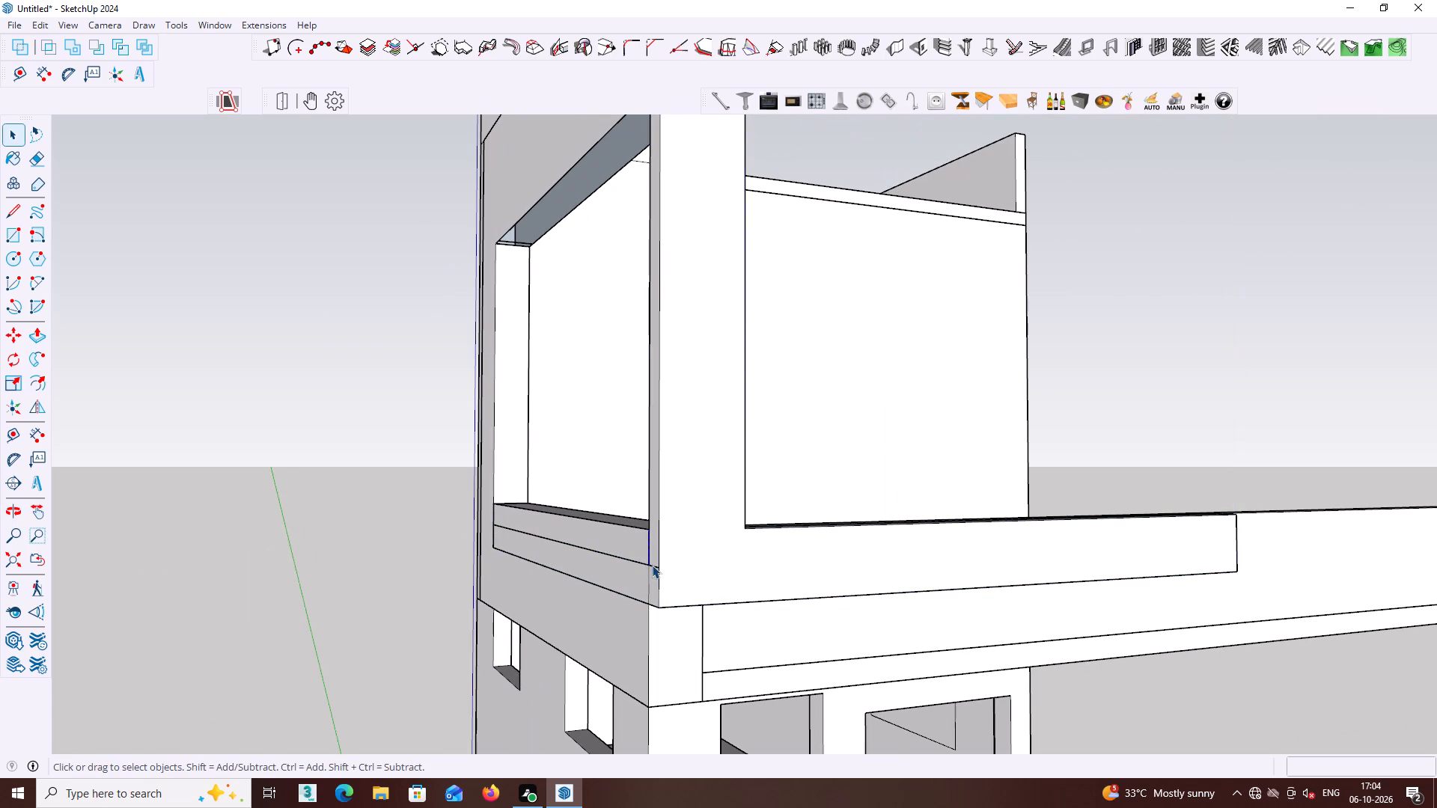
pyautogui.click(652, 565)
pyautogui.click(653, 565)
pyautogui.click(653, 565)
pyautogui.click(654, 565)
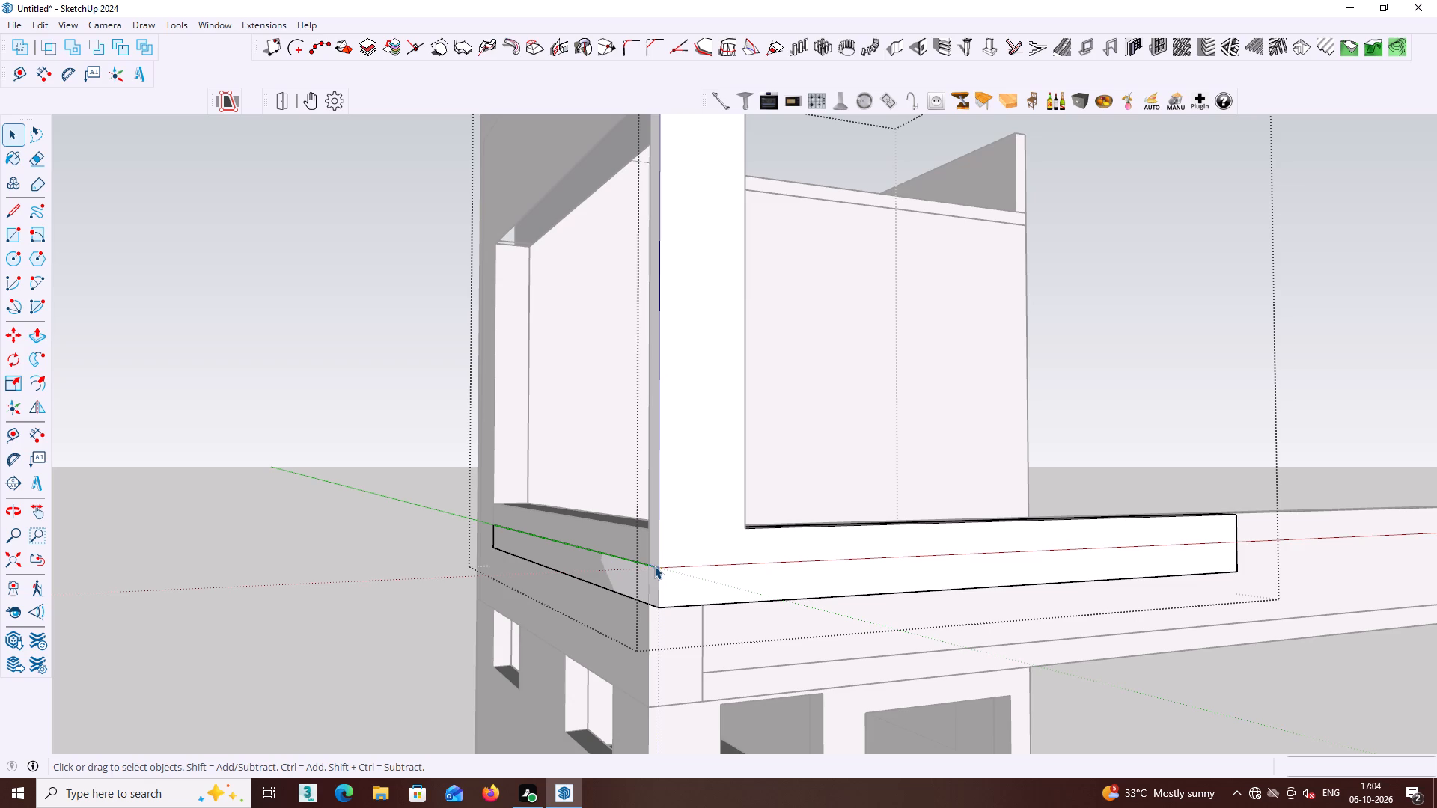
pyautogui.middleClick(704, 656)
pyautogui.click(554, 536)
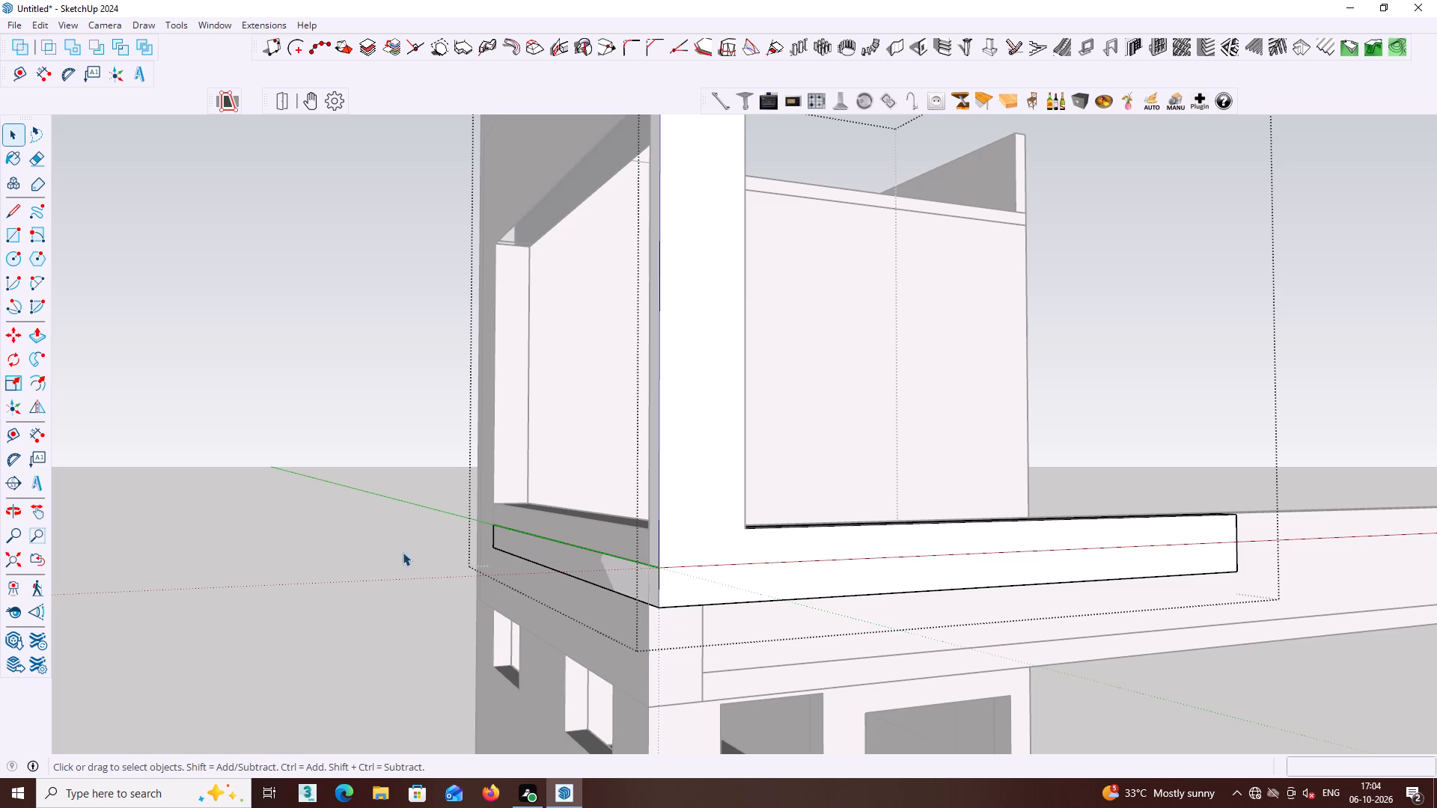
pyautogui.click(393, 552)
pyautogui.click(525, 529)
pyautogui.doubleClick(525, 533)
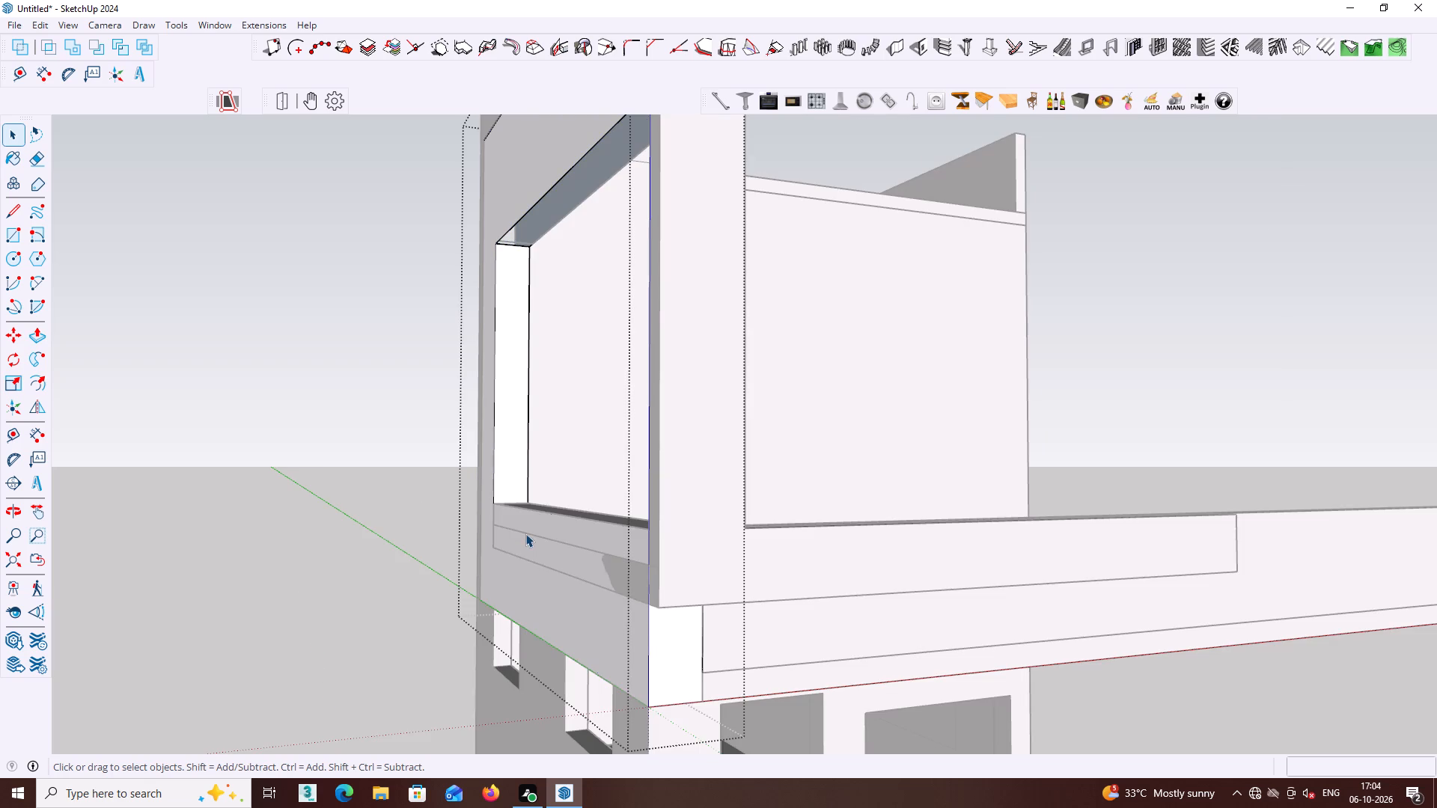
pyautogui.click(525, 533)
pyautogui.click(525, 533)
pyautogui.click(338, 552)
# Examine the lower band's corner and side return from the front, side and above.
pyautogui.scroll(-2, 457, 562)
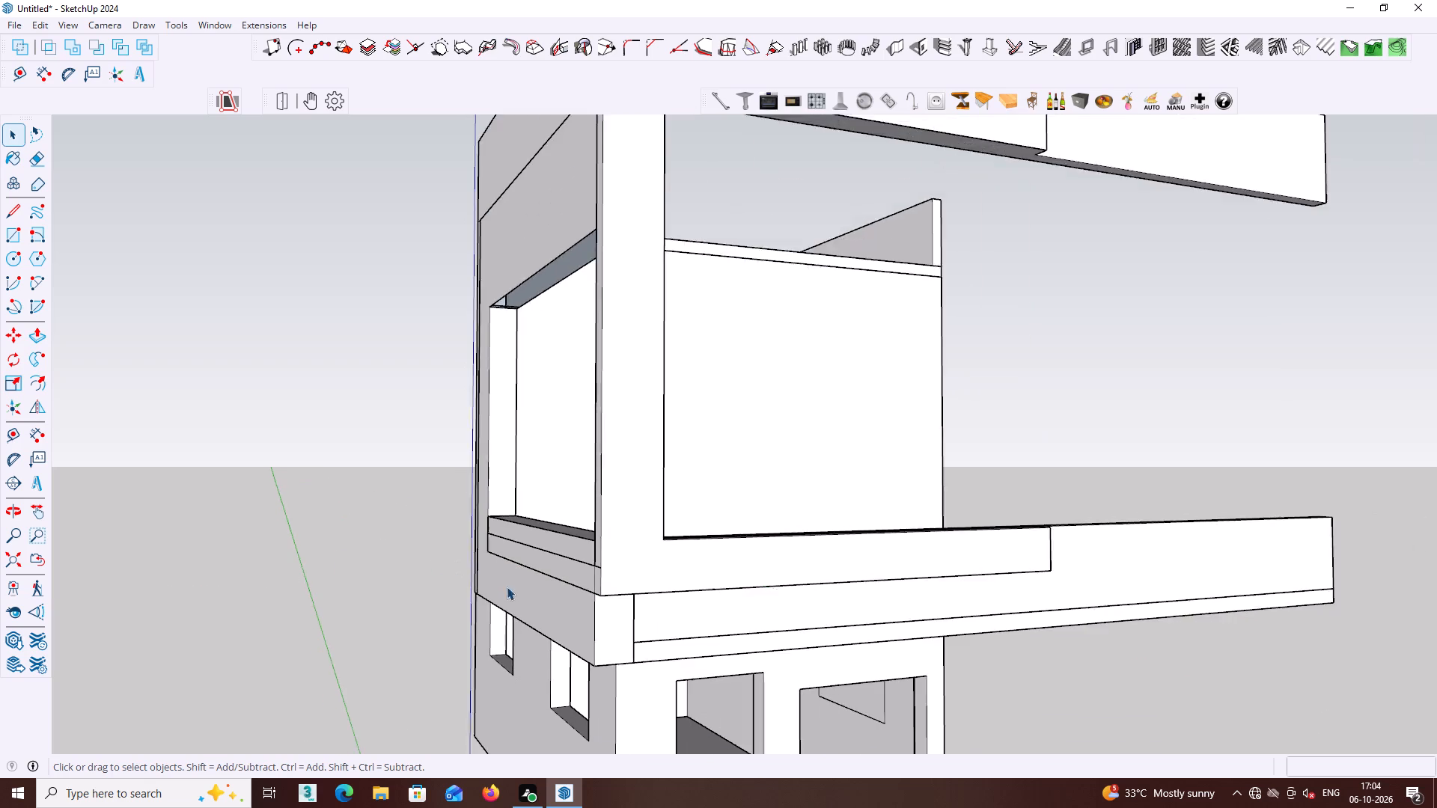
pyautogui.scroll(-3, 507, 587)
pyautogui.moveTo(655, 646); pyautogui.dragTo(739, 661, button='middle')
pyautogui.moveTo(535, 616); pyautogui.dragTo(1249, 625, button='middle')
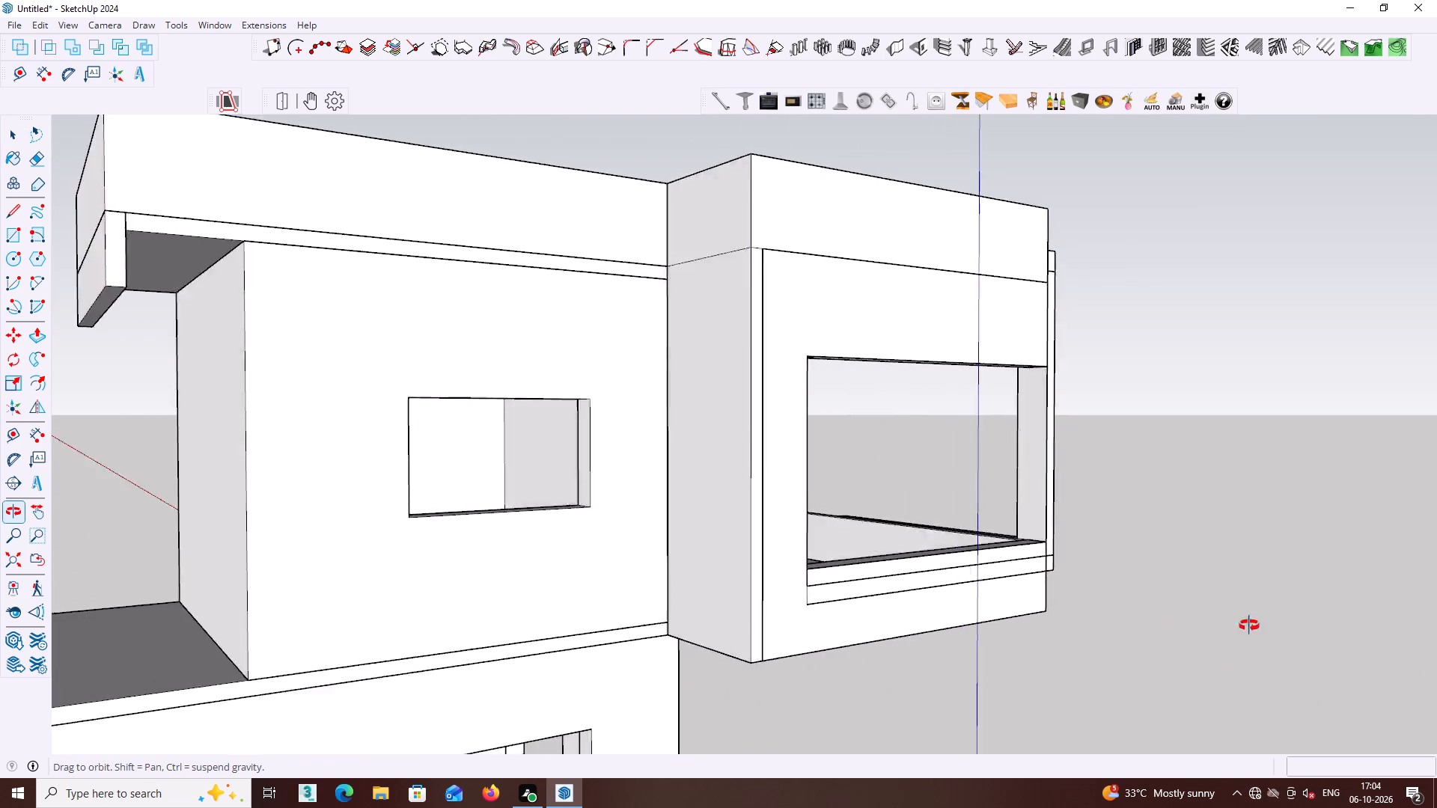
pyautogui.moveTo(1249, 625); pyautogui.dragTo(428, 590, button='middle')
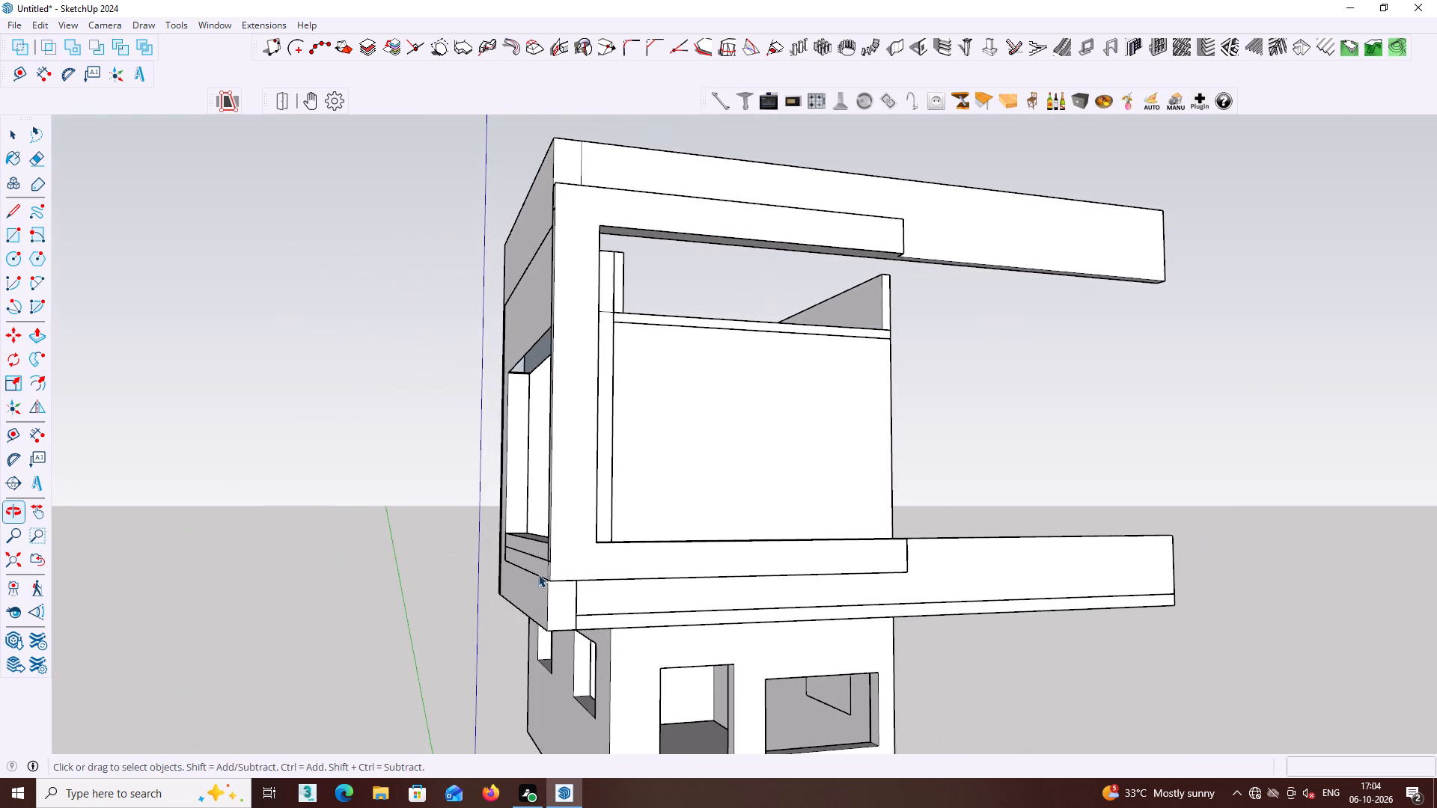
pyautogui.scroll(17, 536, 569)
pyautogui.middleClick(556, 558)
pyautogui.moveTo(772, 624); pyautogui.dragTo(922, 640, button='middle')
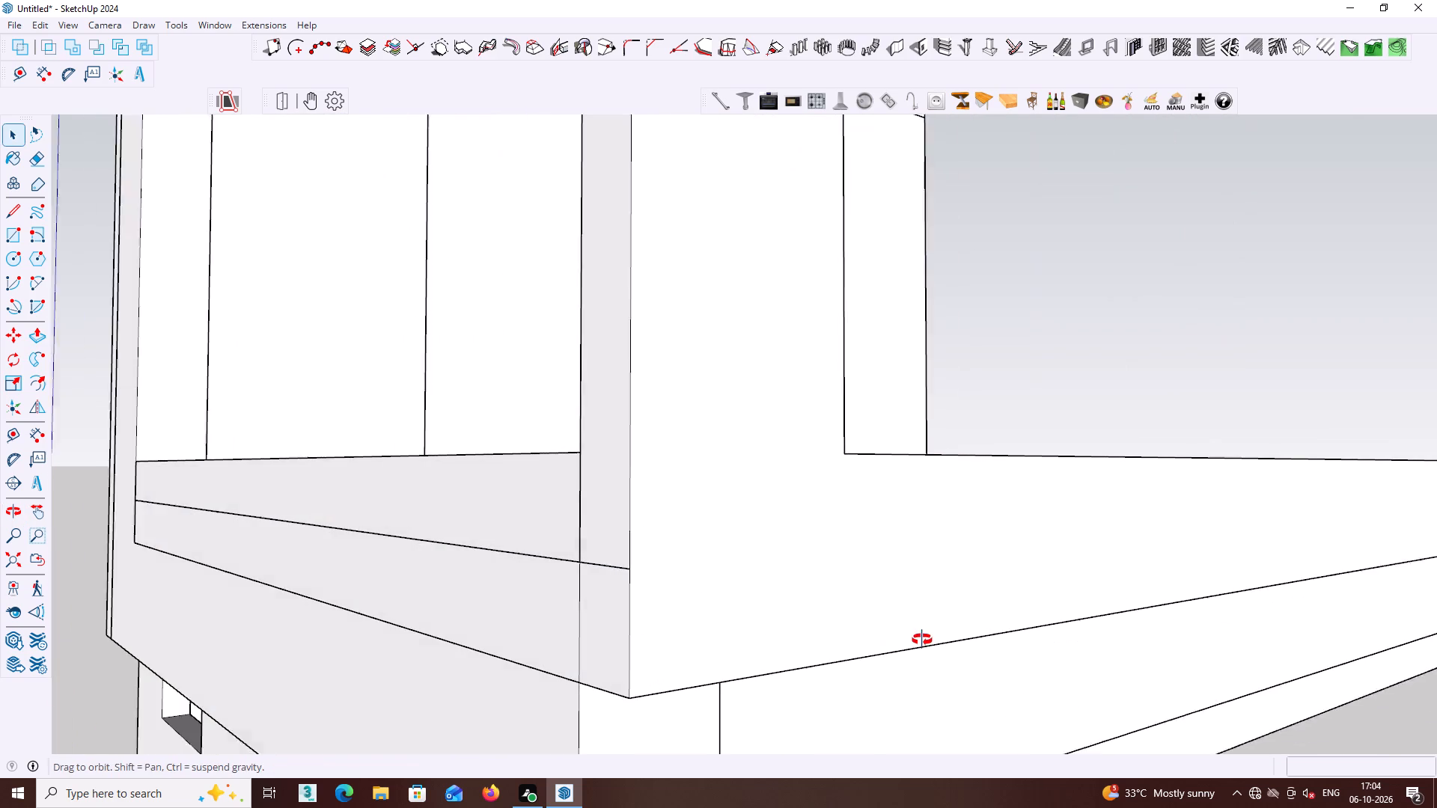
pyautogui.moveTo(922, 640); pyautogui.dragTo(898, 633, button='middle')
pyautogui.scroll(-5, 543, 571)
pyautogui.moveTo(534, 582); pyautogui.dragTo(656, 691, button='middle')
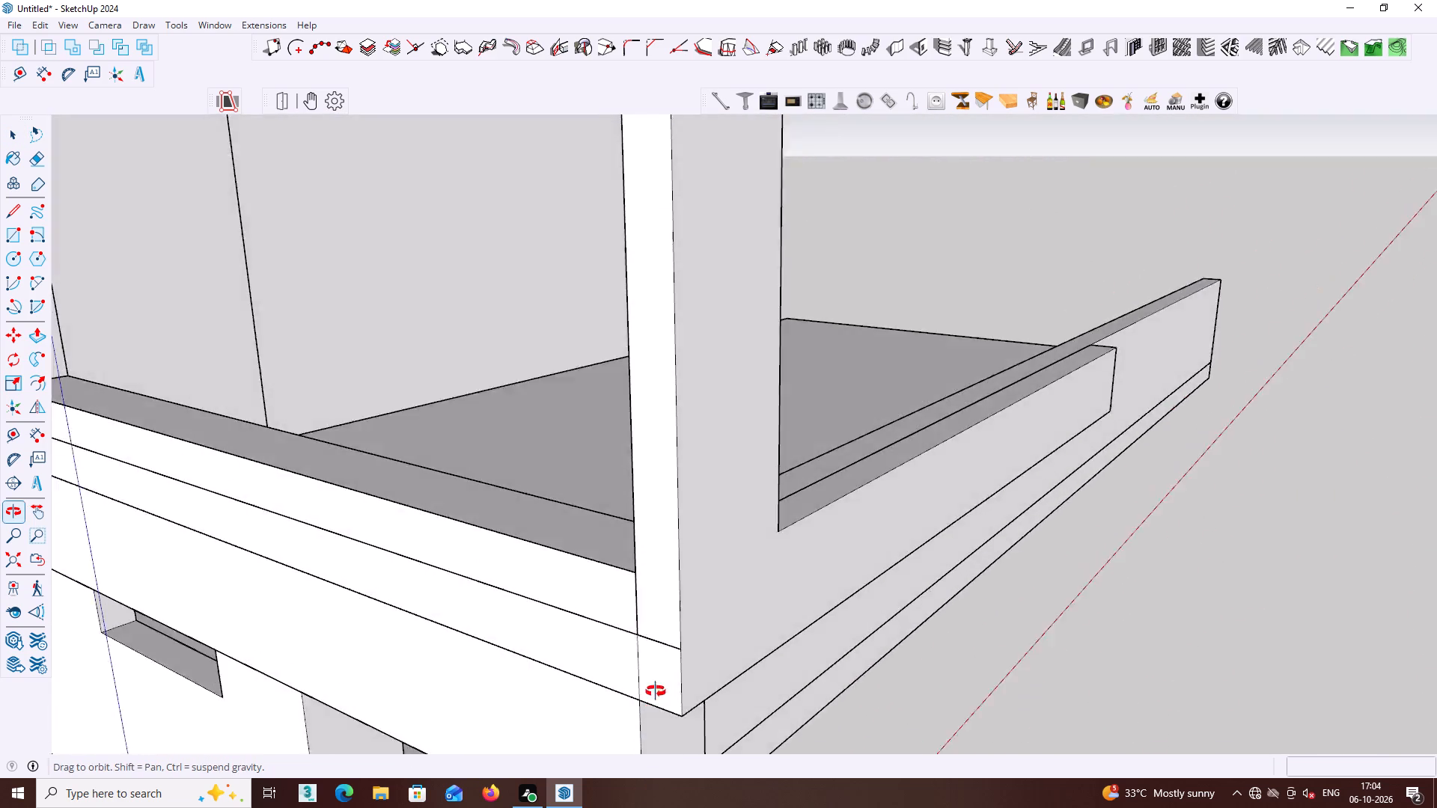
pyautogui.moveTo(656, 691); pyautogui.dragTo(557, 597, button='middle')
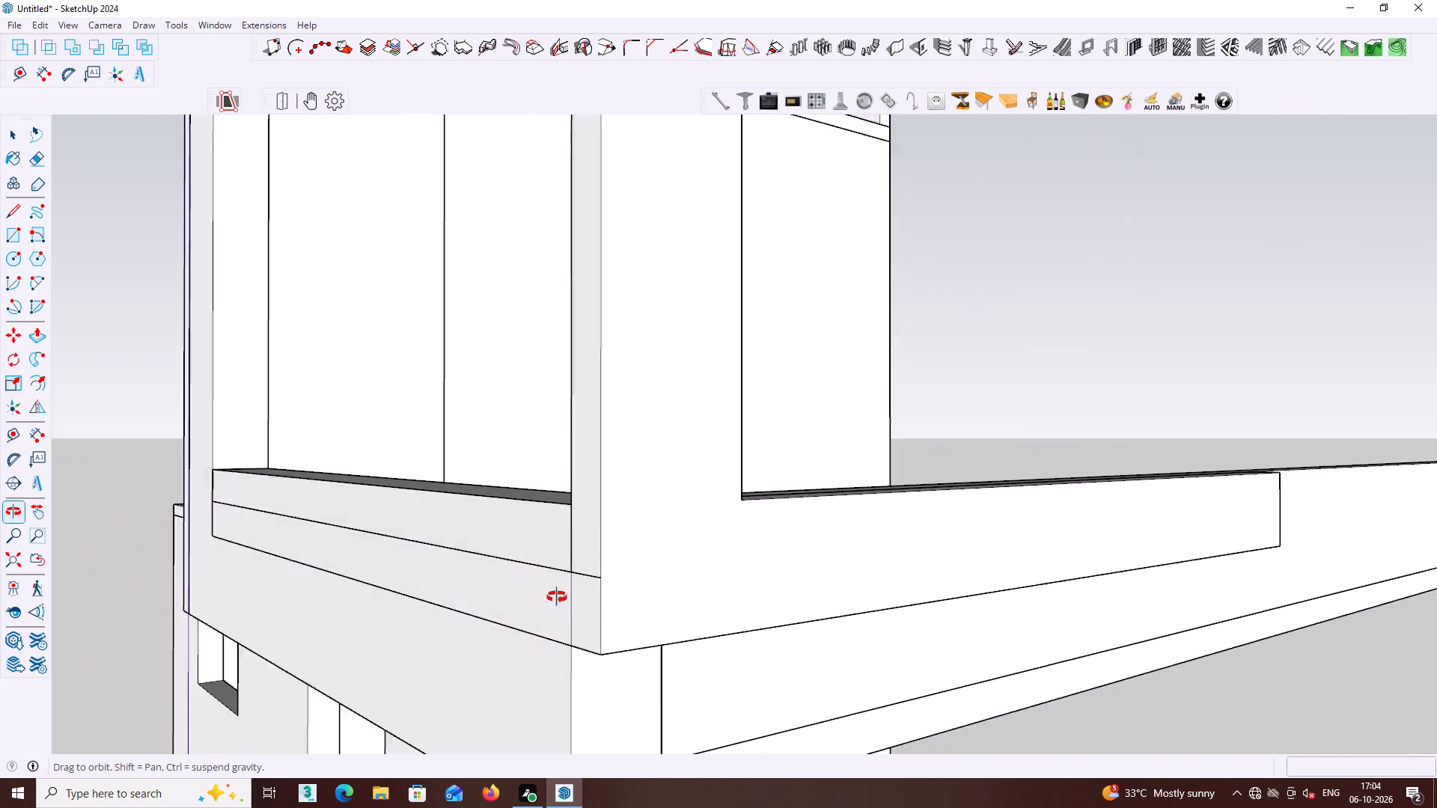
pyautogui.moveTo(557, 597); pyautogui.dragTo(713, 582, button='middle')
pyautogui.moveTo(716, 568); pyautogui.dragTo(725, 575, button='middle')
pyautogui.scroll(-5, 716, 568)
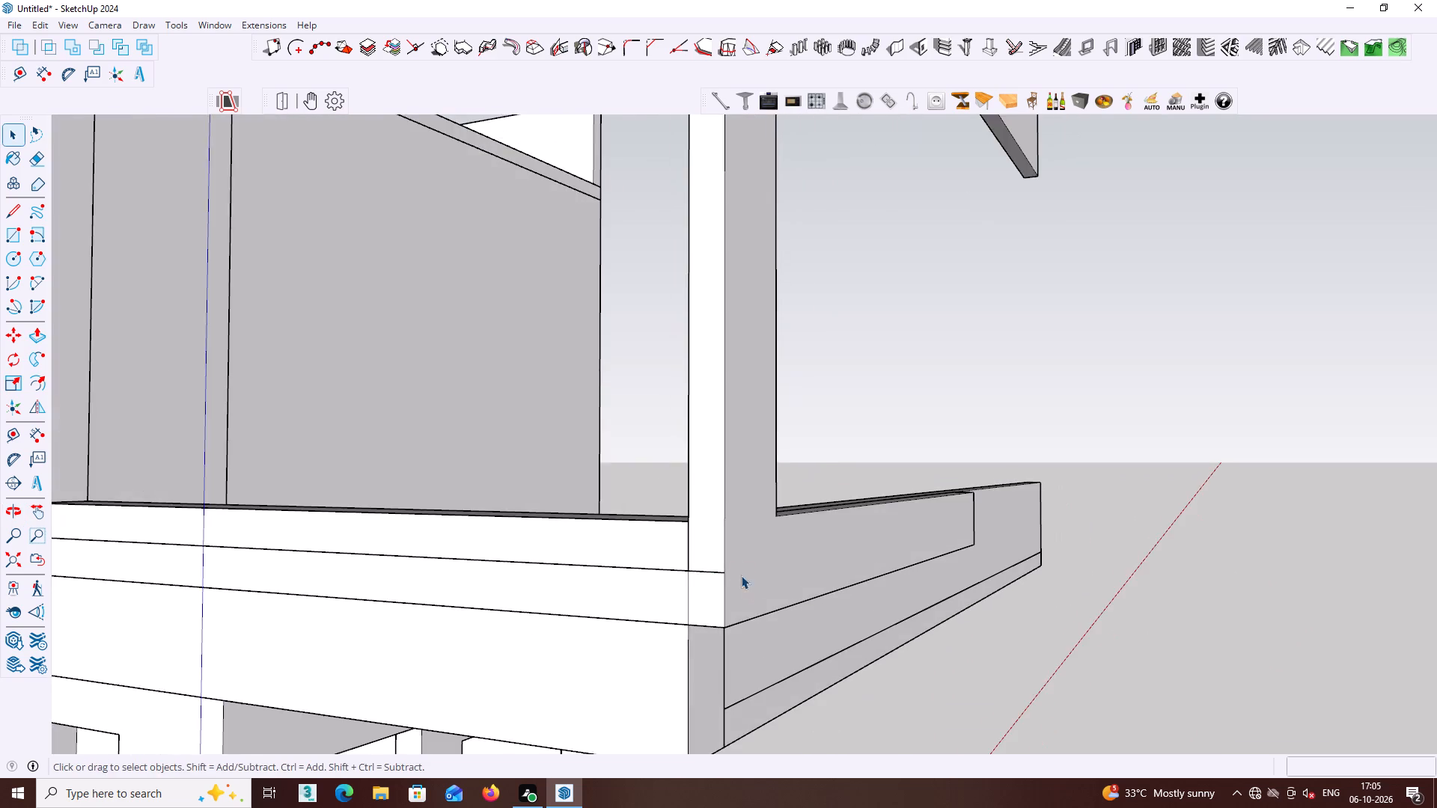
pyautogui.middleClick(741, 575)
pyautogui.scroll(-6, 741, 575)
pyautogui.scroll(5, 498, 571)
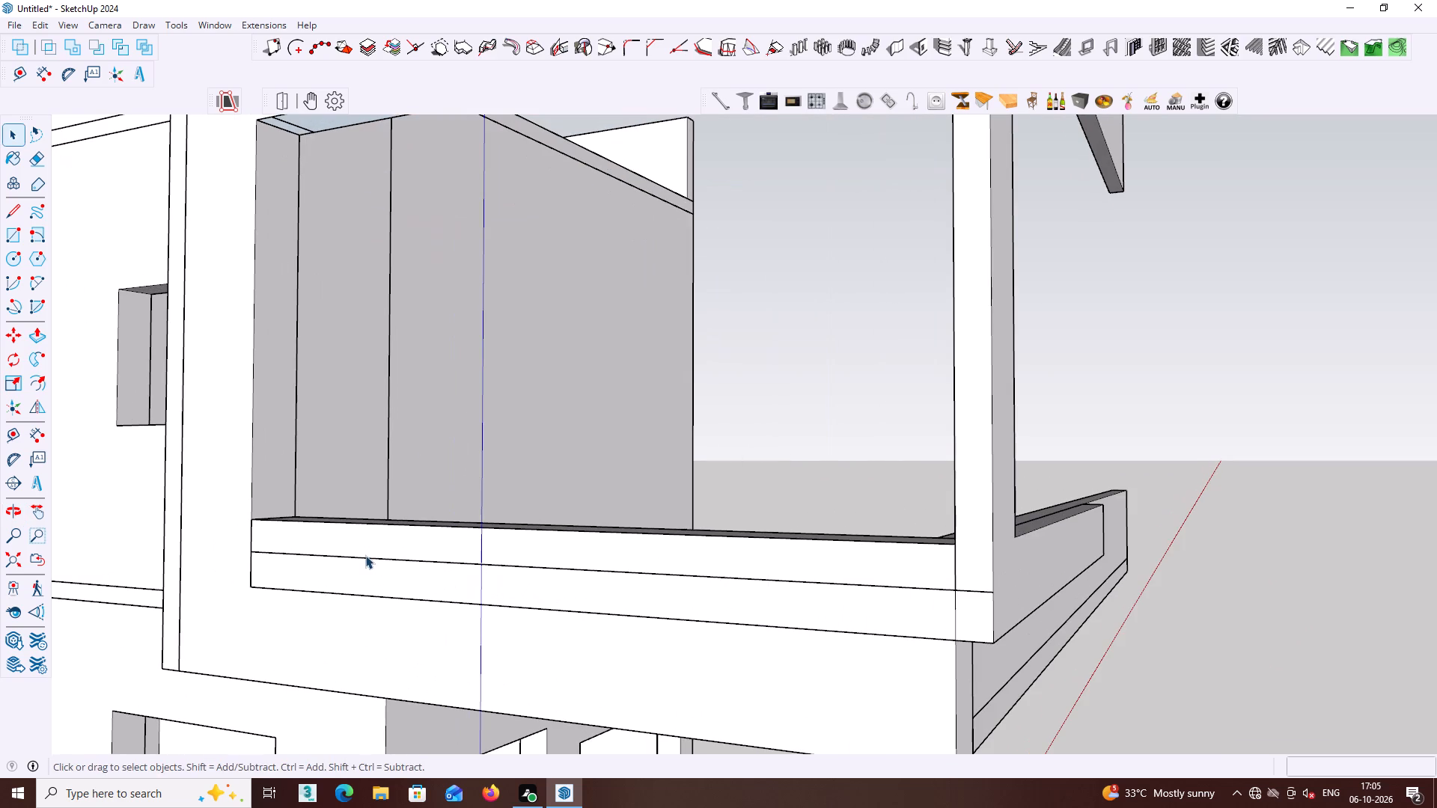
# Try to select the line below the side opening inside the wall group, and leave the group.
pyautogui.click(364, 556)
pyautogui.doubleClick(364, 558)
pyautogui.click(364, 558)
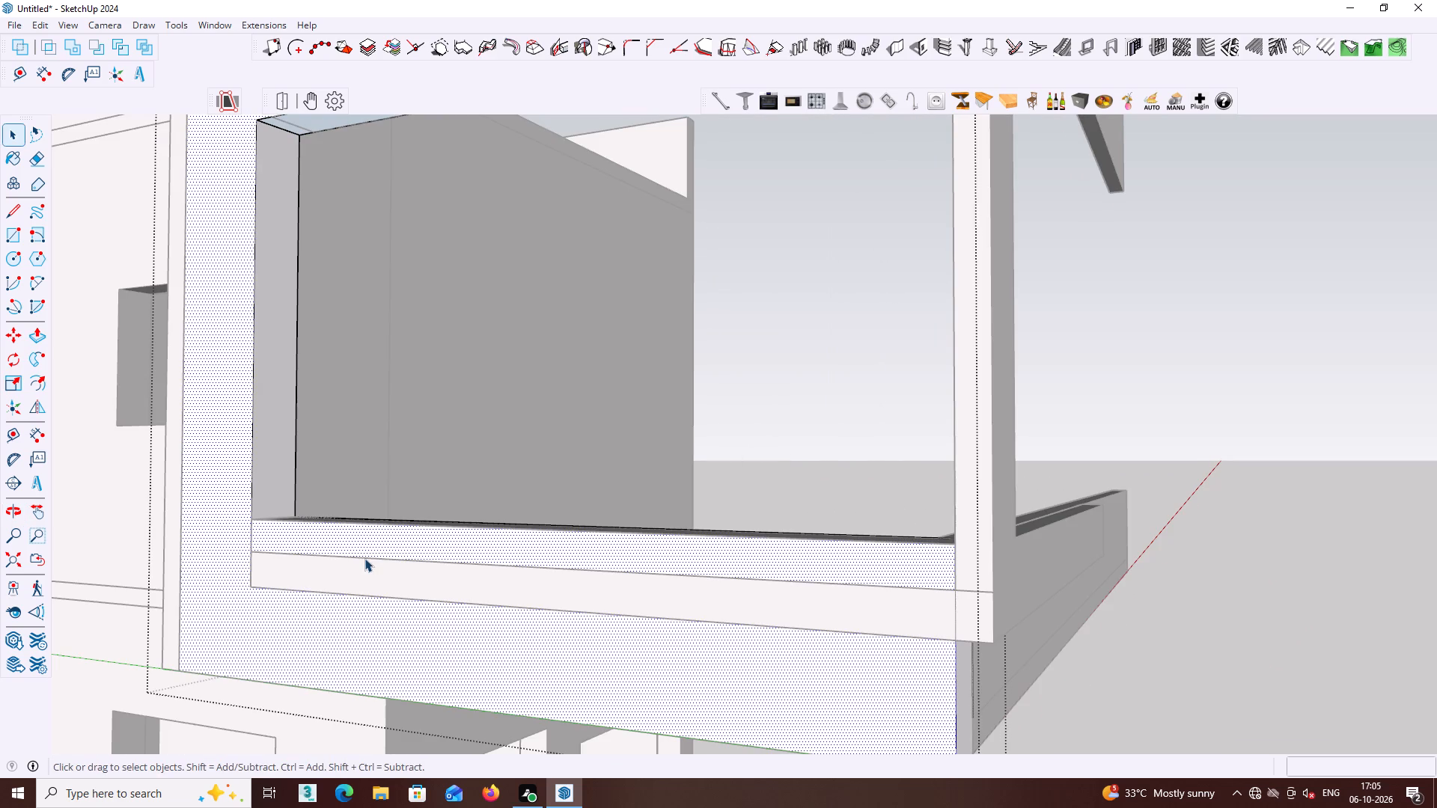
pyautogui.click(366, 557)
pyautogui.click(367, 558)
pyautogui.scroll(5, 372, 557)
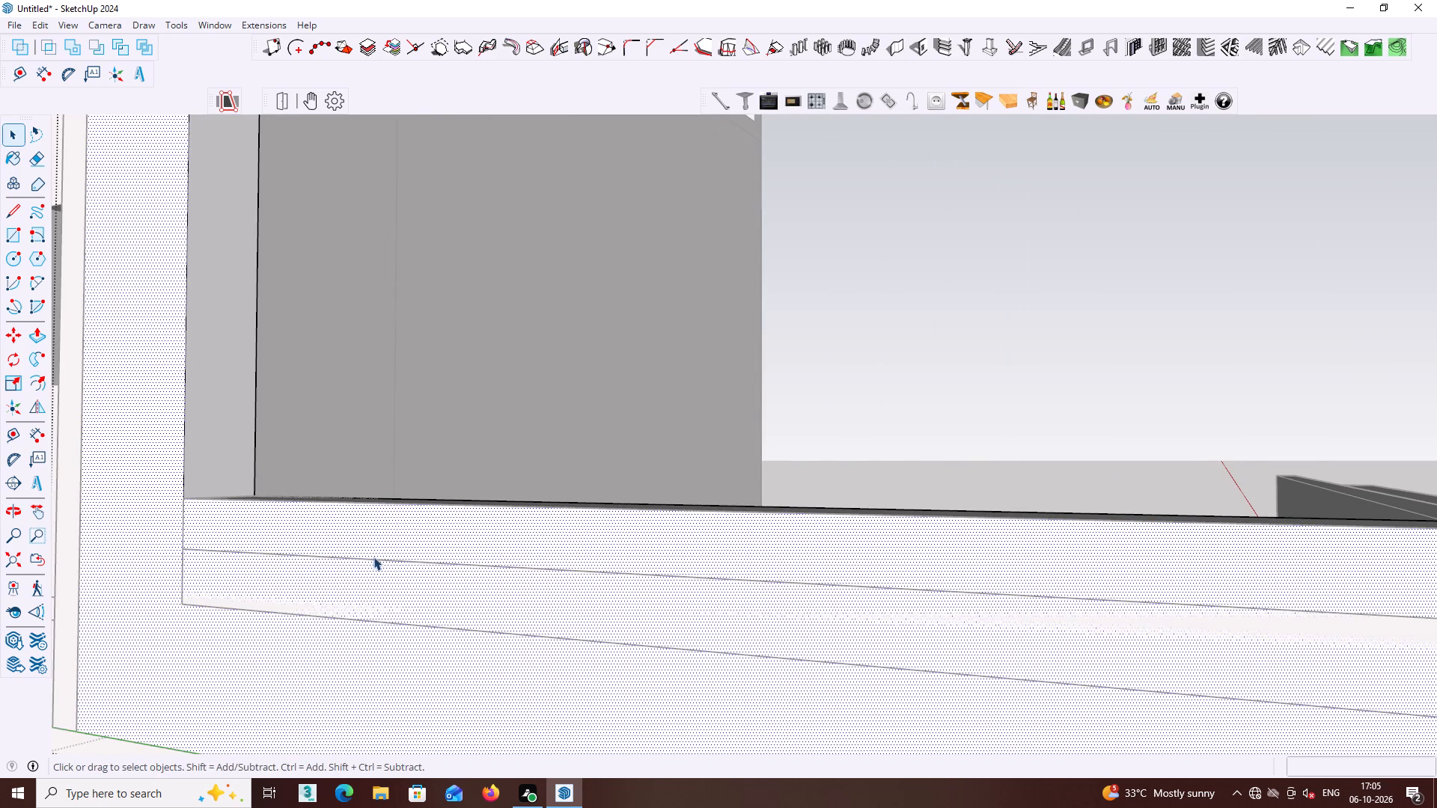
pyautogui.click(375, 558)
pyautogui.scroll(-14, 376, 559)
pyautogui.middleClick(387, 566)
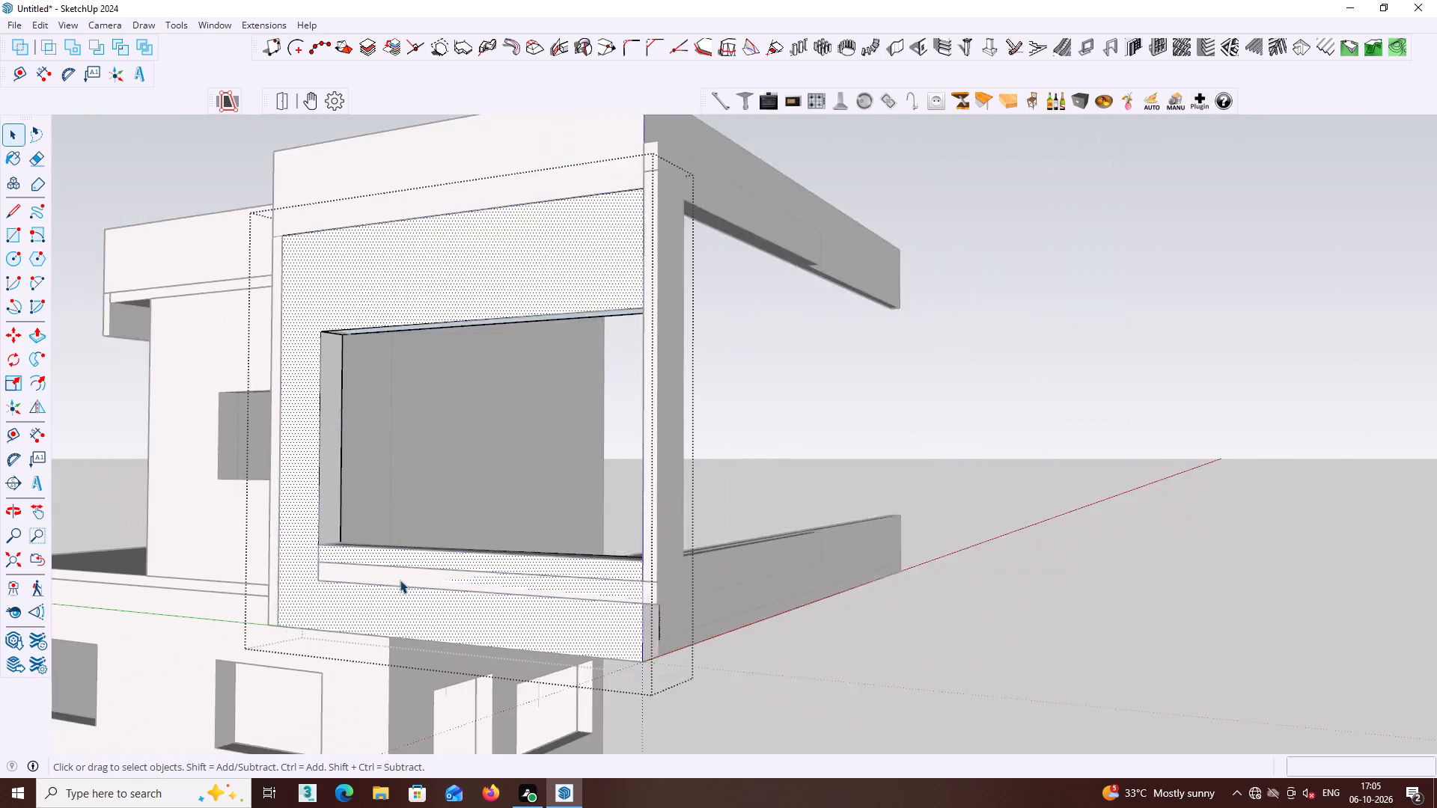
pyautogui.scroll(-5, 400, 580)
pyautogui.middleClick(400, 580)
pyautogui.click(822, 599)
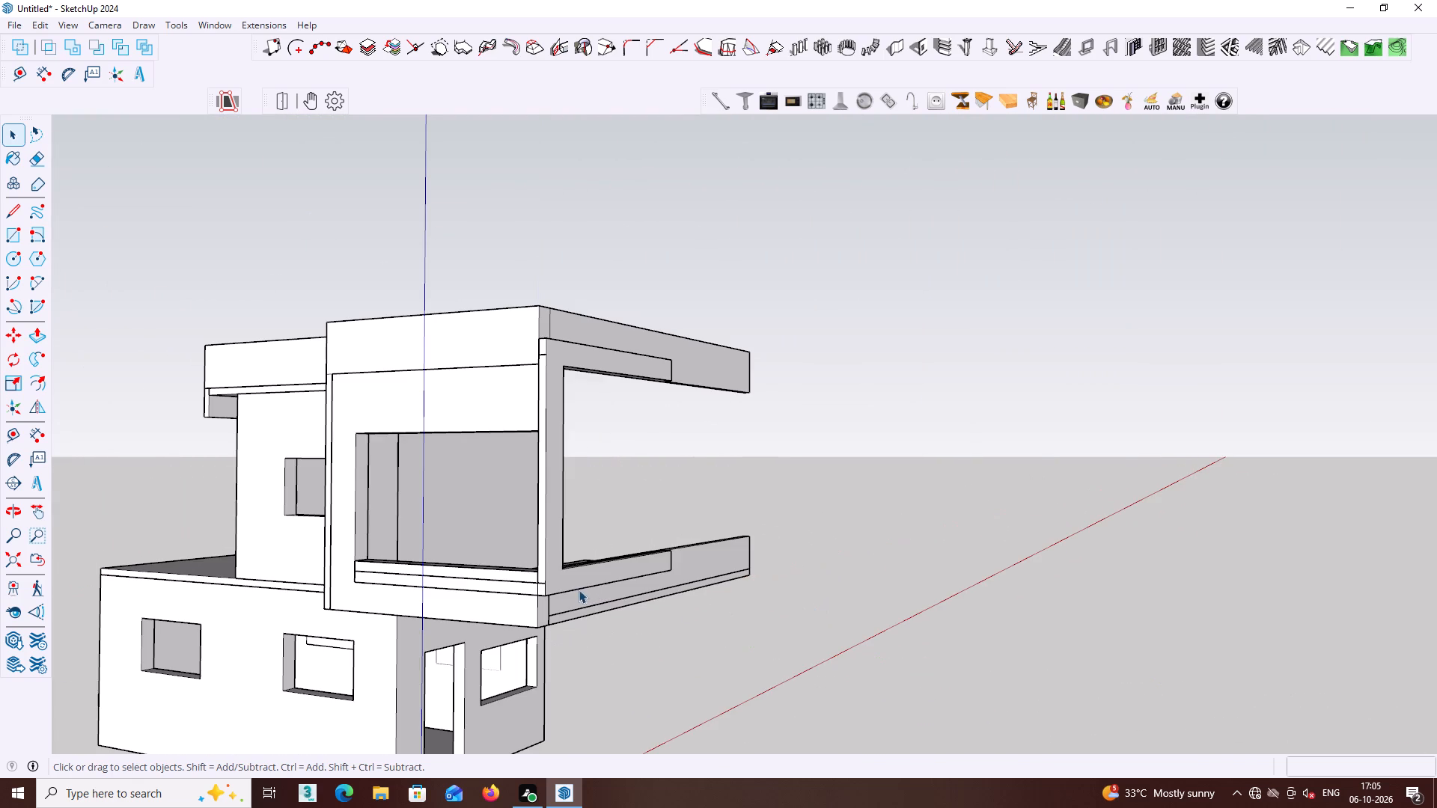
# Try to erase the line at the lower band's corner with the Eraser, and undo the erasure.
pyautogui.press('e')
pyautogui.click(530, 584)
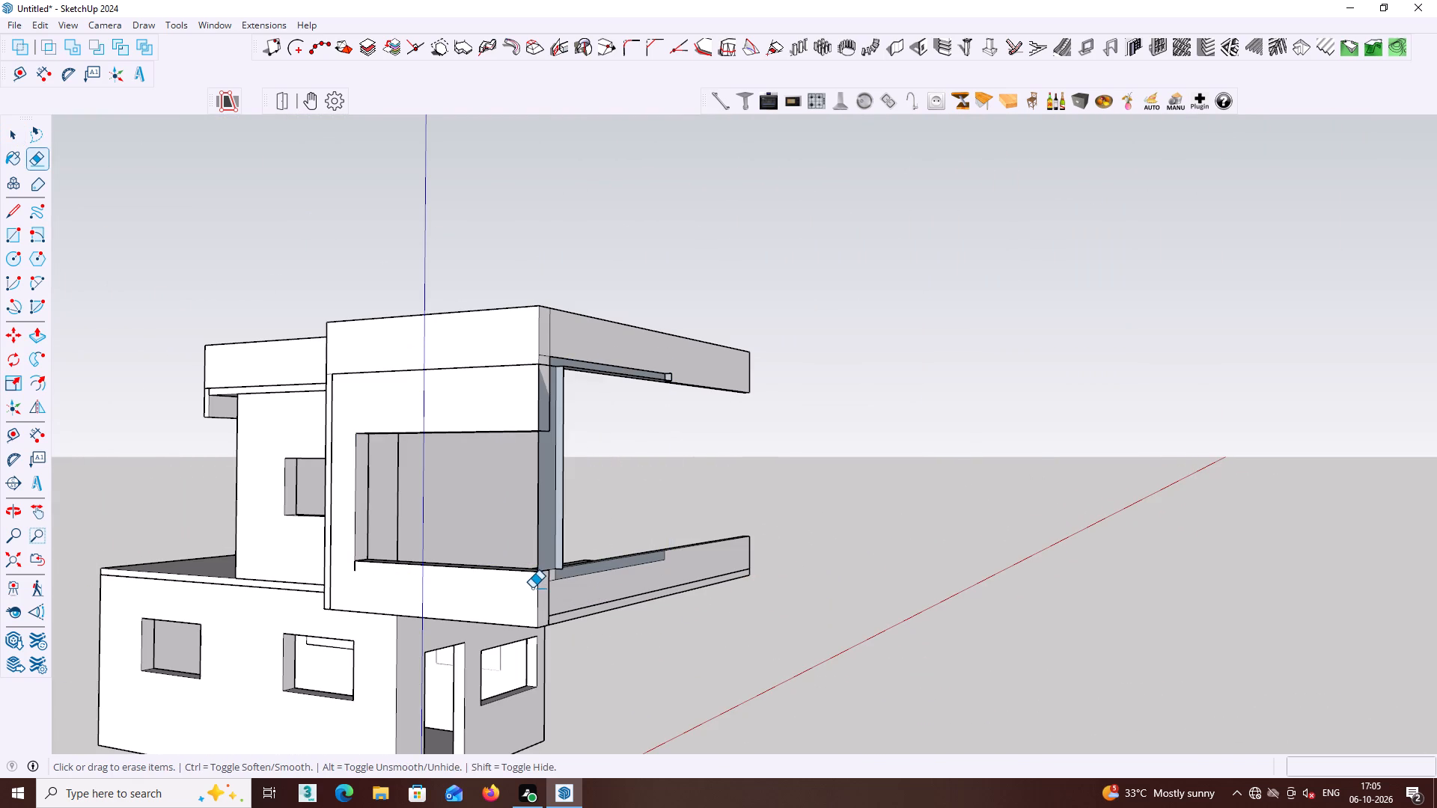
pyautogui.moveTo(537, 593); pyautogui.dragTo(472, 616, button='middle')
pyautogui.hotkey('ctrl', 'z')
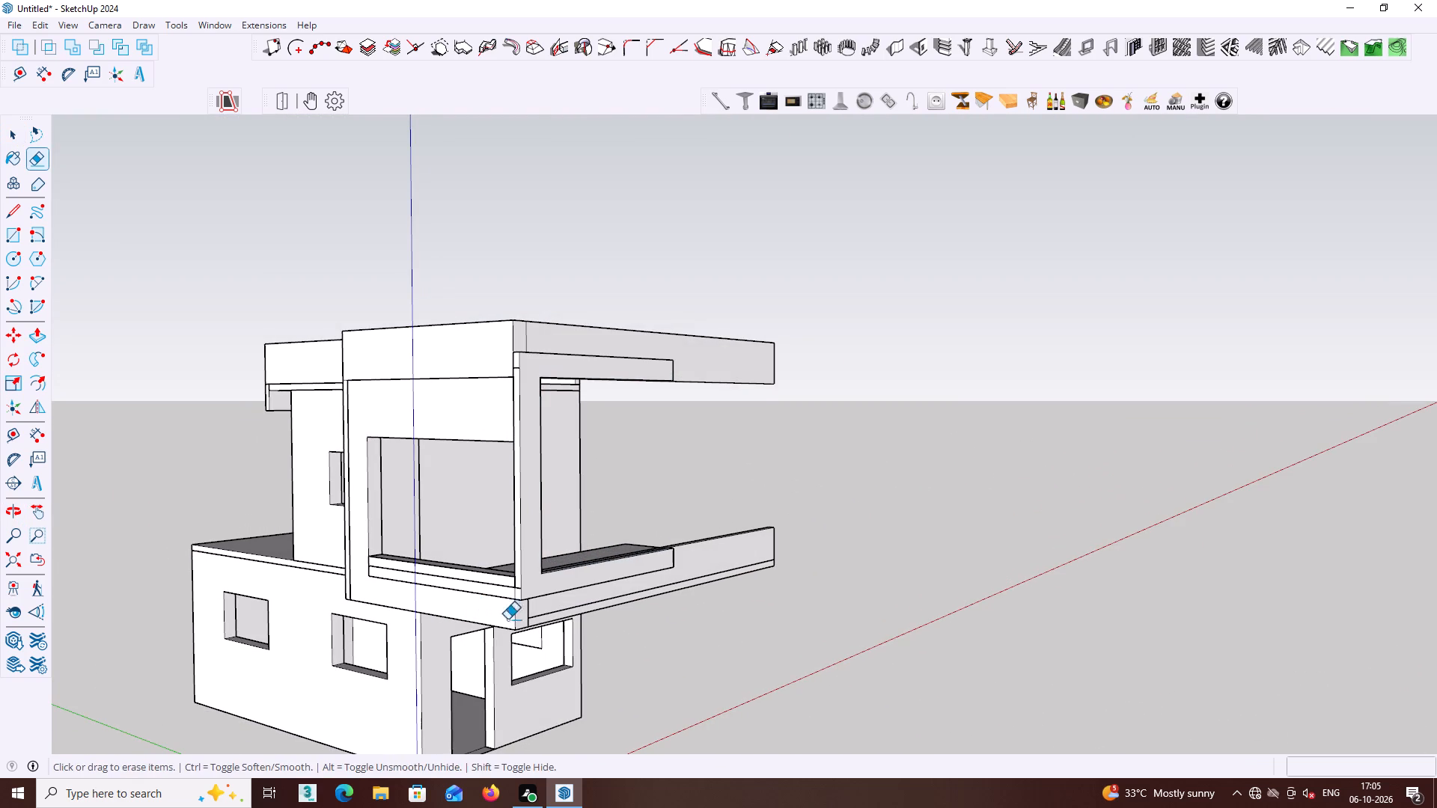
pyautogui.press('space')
# Open the frame group, delete the short seam line on the corner post's side near the upper band, and leave the group.
pyautogui.scroll(5, 508, 377)
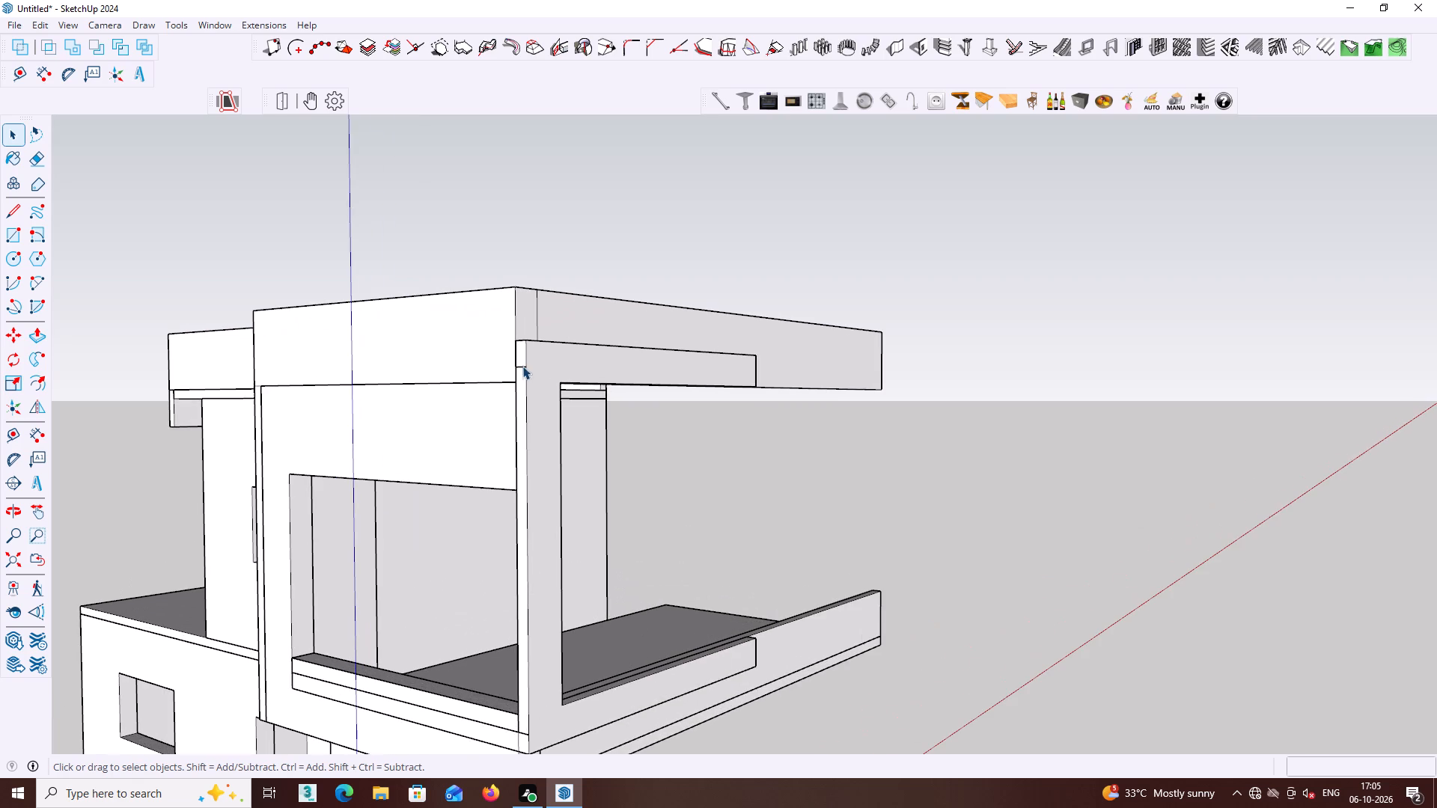
pyautogui.click(520, 365)
pyautogui.doubleClick(520, 367)
pyautogui.click(520, 367)
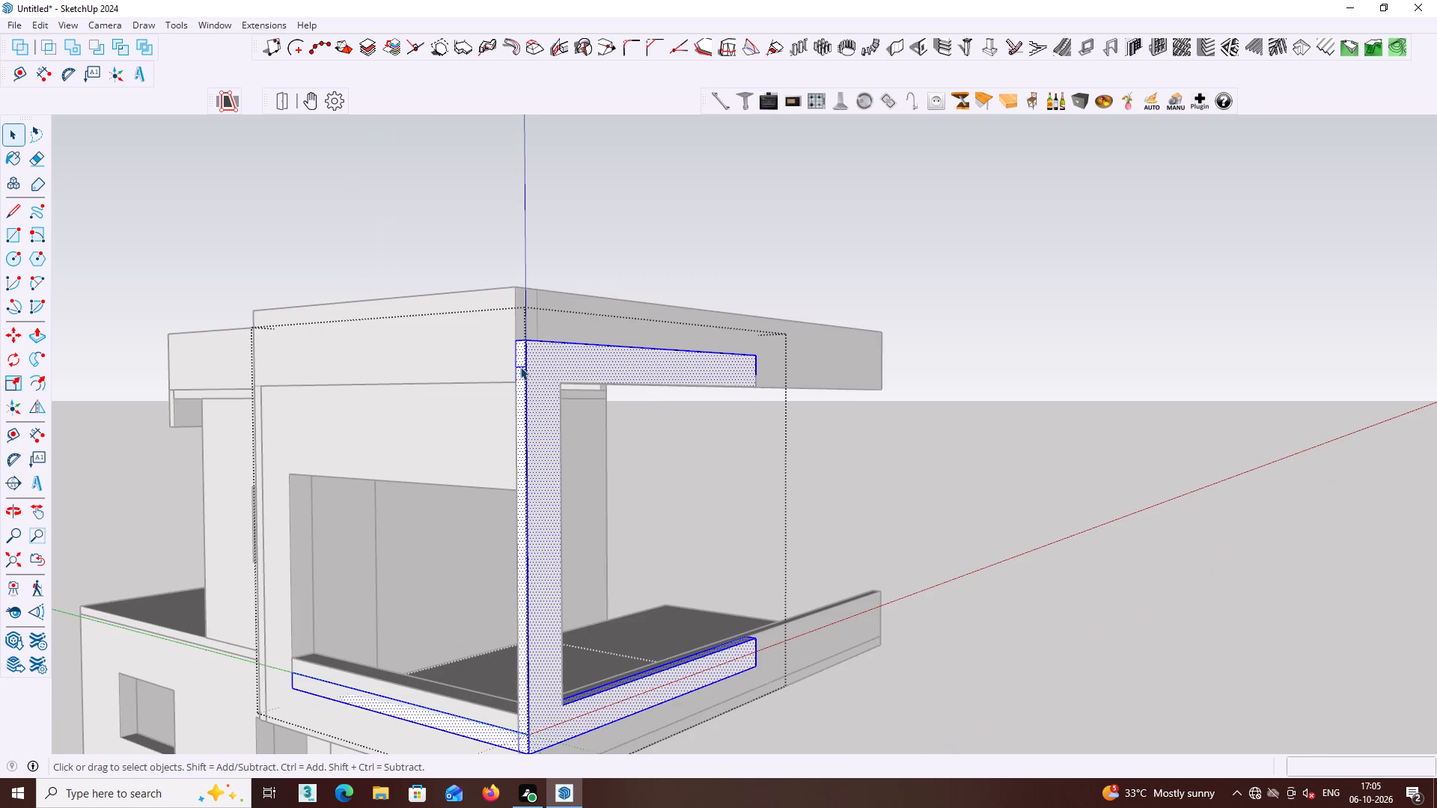
pyautogui.click(520, 367)
pyautogui.press('Delete')
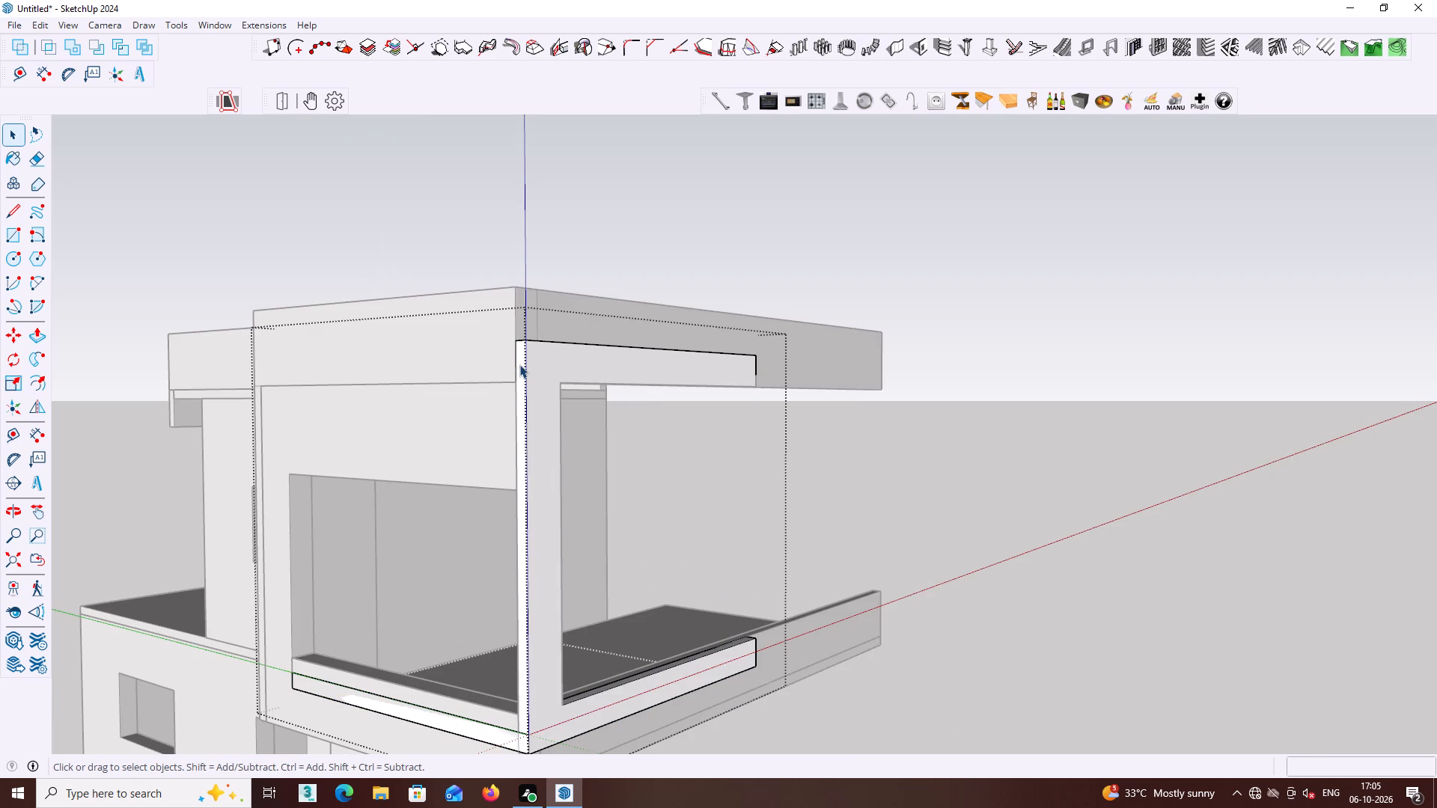
pyautogui.scroll(-2, 524, 373)
pyautogui.scroll(2, 513, 659)
pyautogui.click(524, 675)
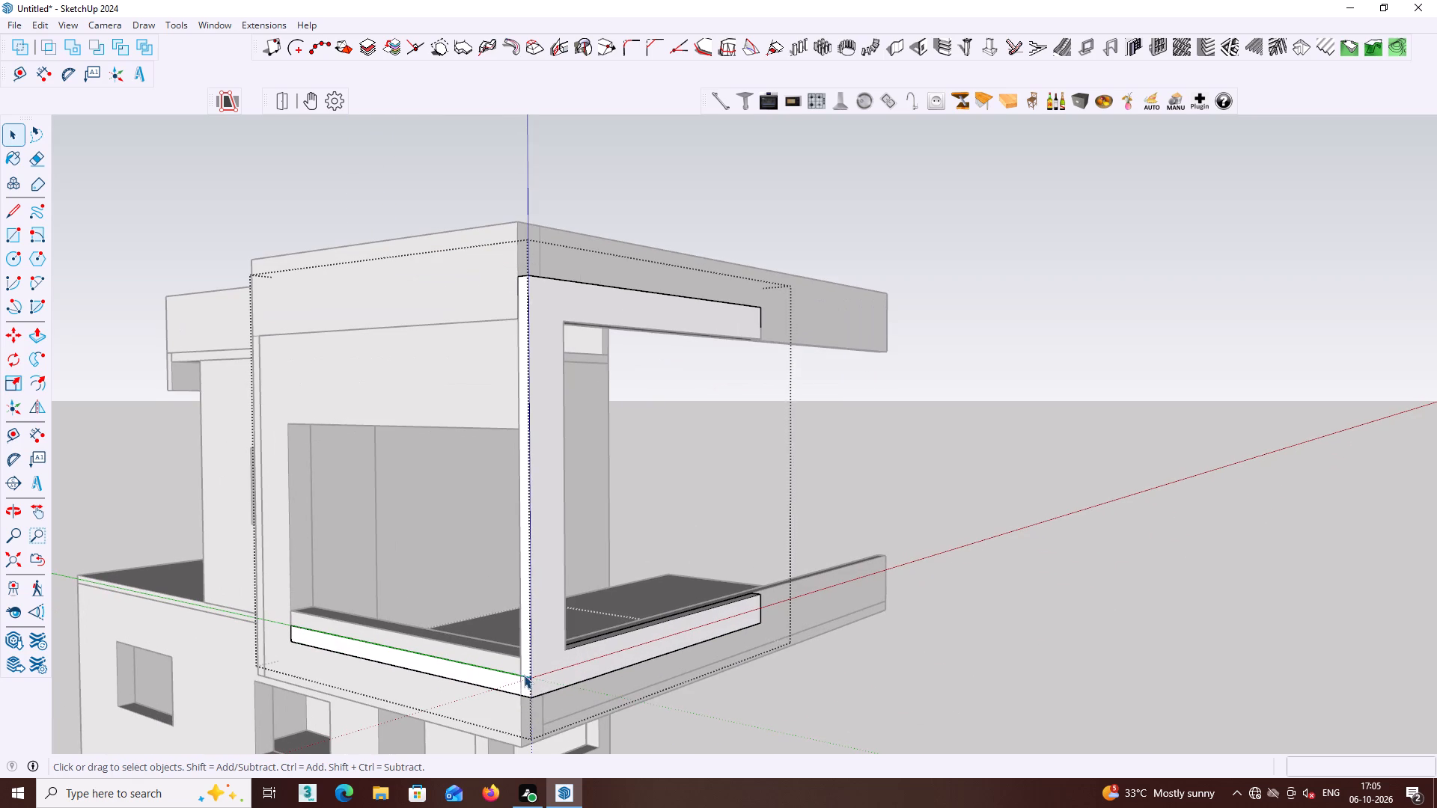
pyautogui.scroll(-3, 527, 670)
pyautogui.click(915, 582)
# Examine the balcony frame and the whole house from the front and from the opposite corner.
pyautogui.moveTo(919, 577); pyautogui.dragTo(558, 572, button='middle')
pyautogui.scroll(-2, 626, 548)
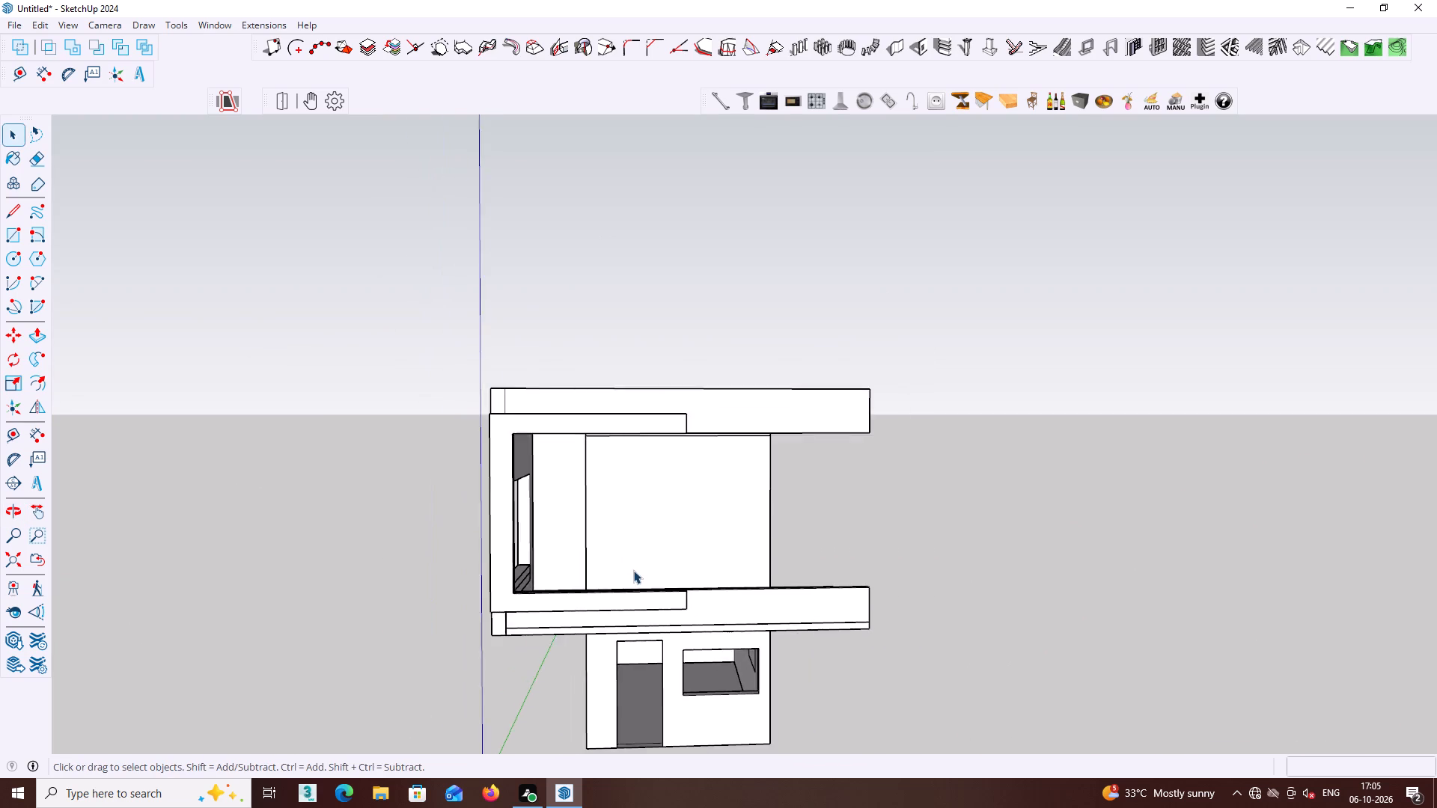
pyautogui.scroll(-3, 633, 570)
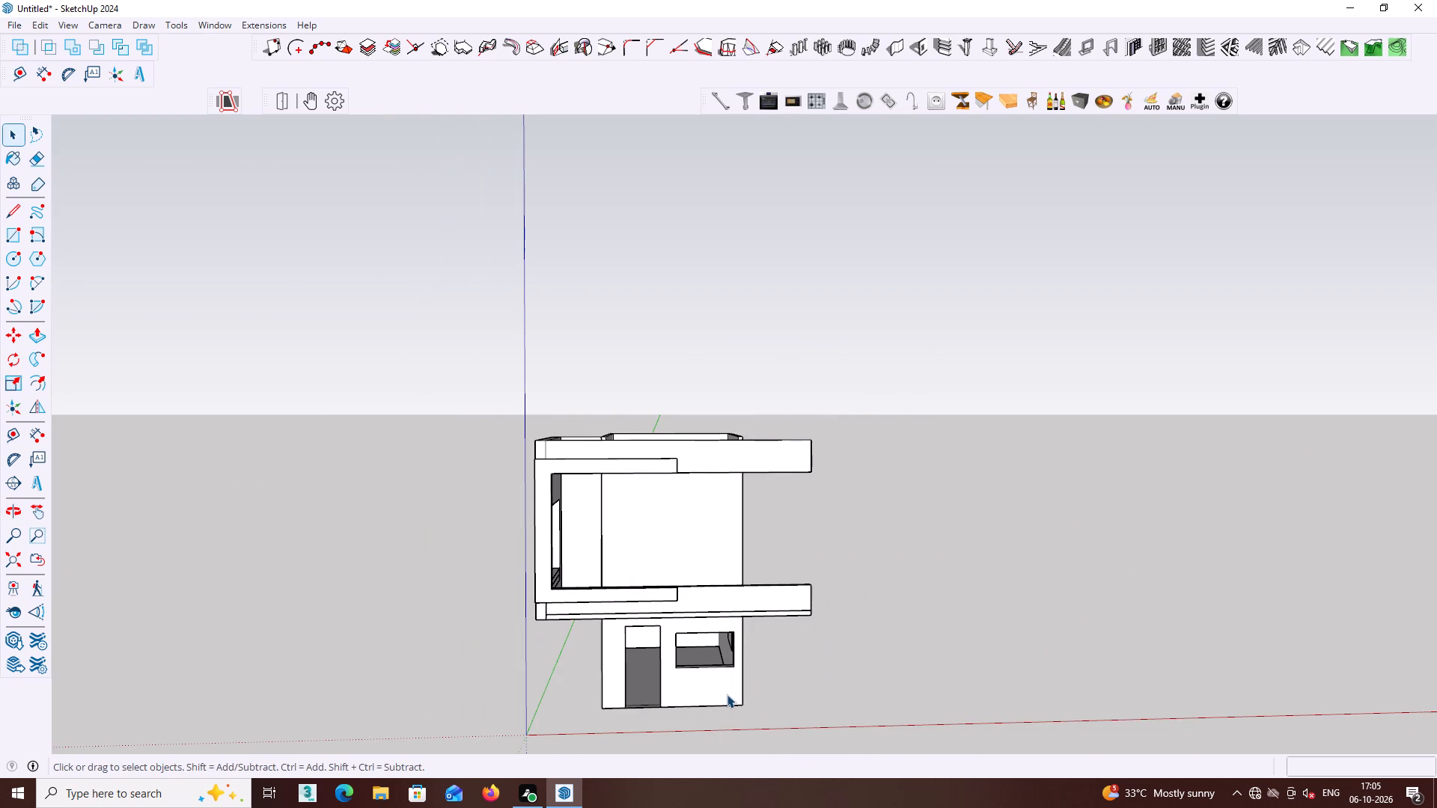
pyautogui.moveTo(713, 674); pyautogui.dragTo(576, 676, button='middle')
pyautogui.scroll(-2, 633, 591)
pyautogui.moveTo(614, 462); pyautogui.dragTo(639, 530, button='middle')
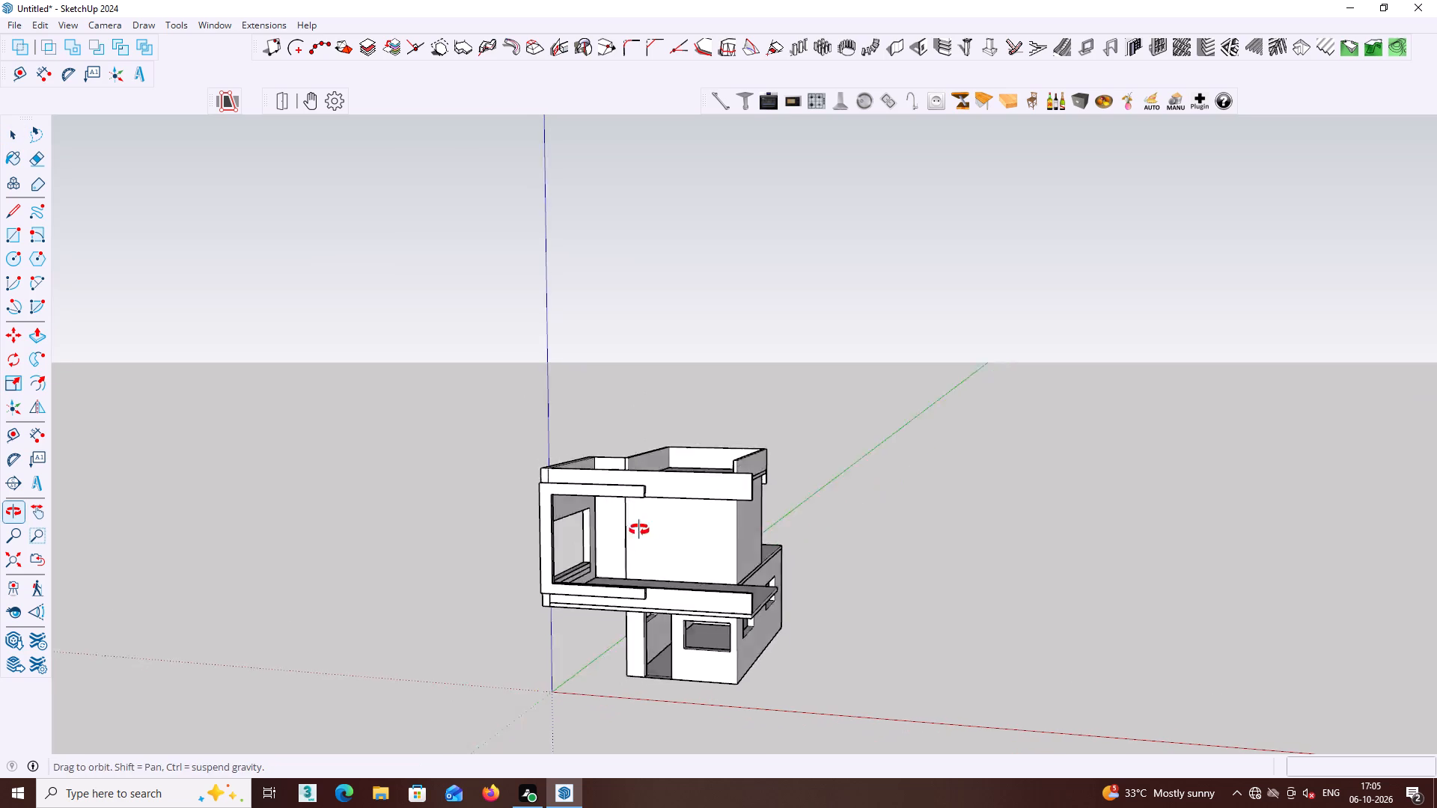
# Examine the house and its balcony frame from above, from the front and from the side with the window openings.
pyautogui.moveTo(639, 530); pyautogui.dragTo(682, 601, button='middle')
pyautogui.scroll(7, 604, 498)
pyautogui.moveTo(575, 552); pyautogui.dragTo(727, 634, button='middle')
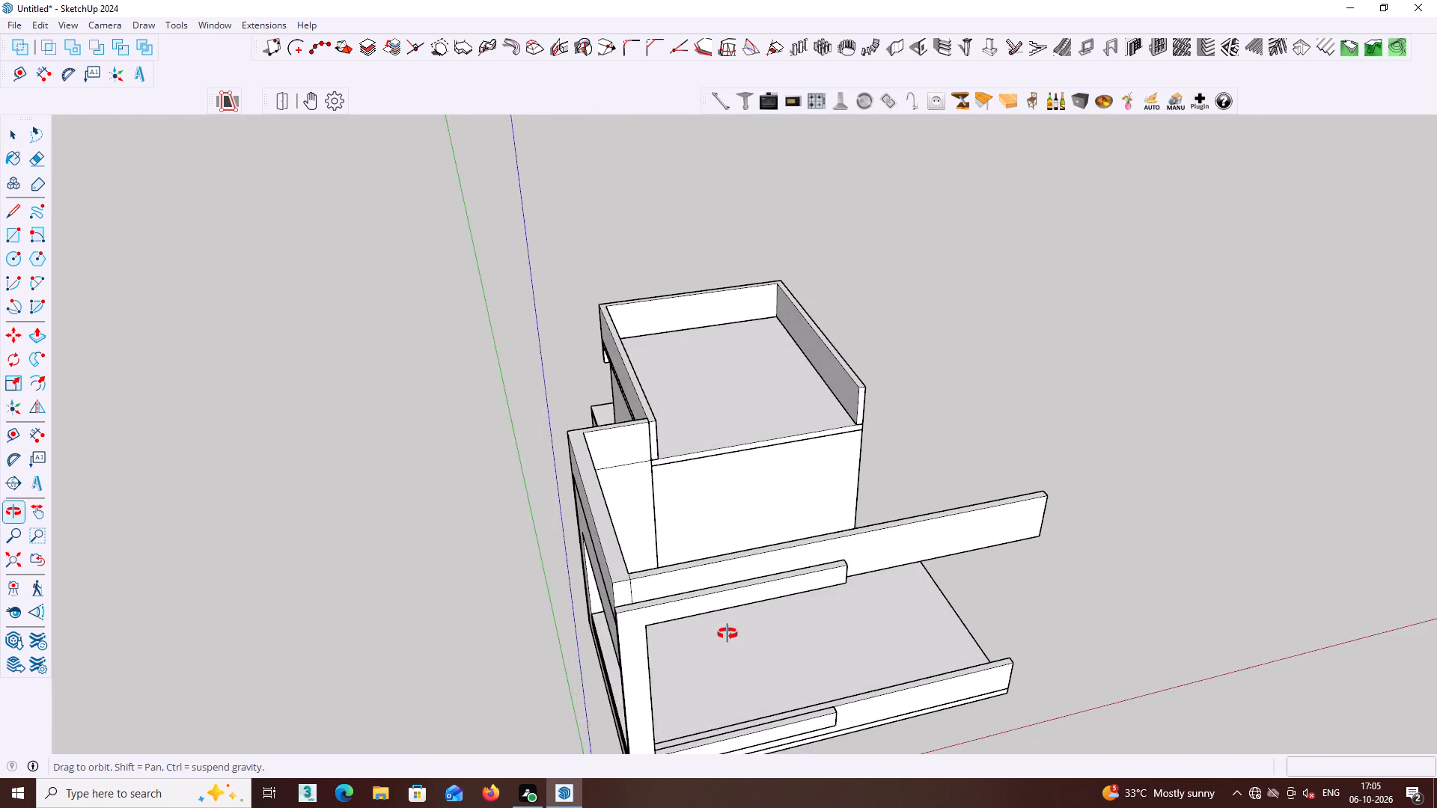
pyautogui.moveTo(727, 634); pyautogui.dragTo(822, 605, button='middle')
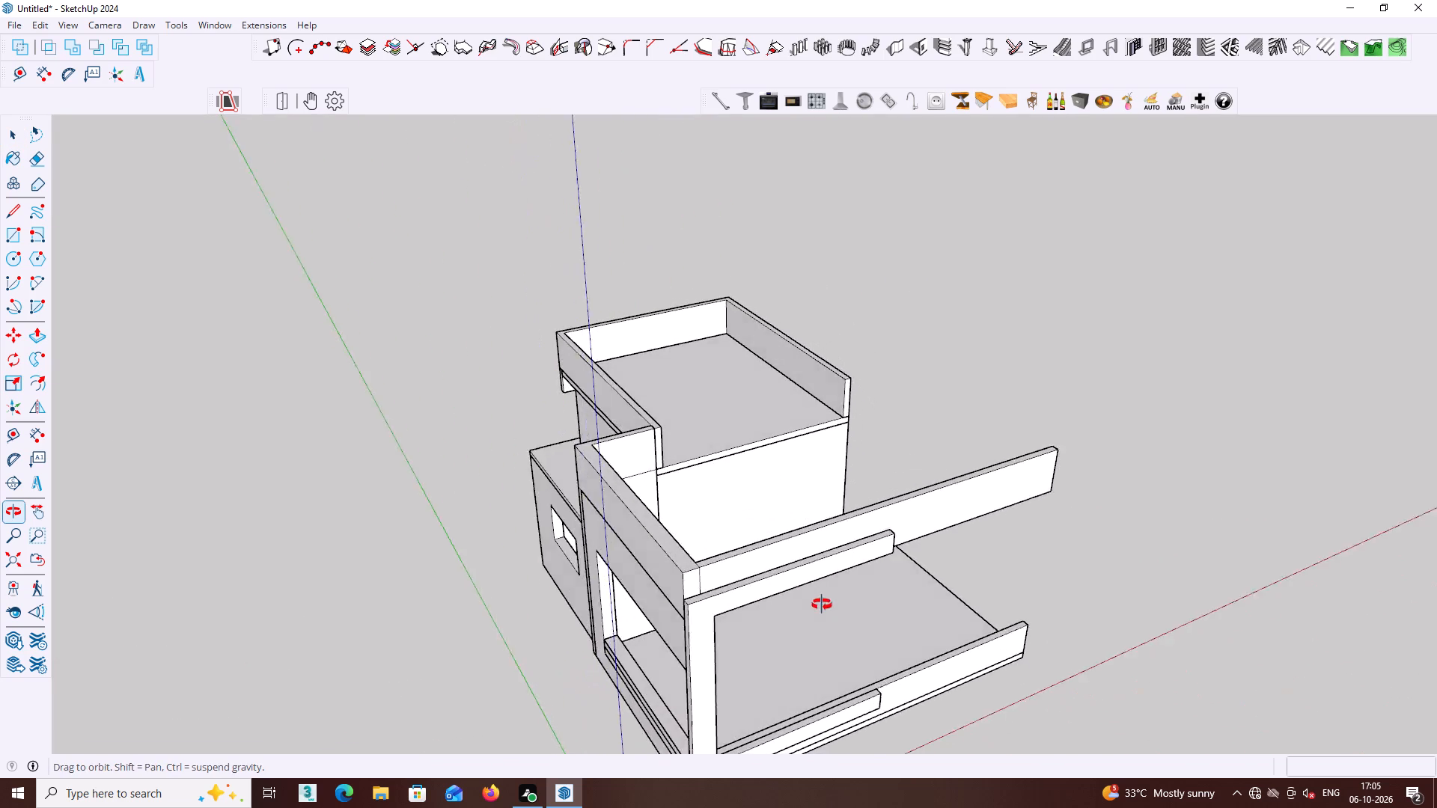
pyautogui.moveTo(822, 605); pyautogui.dragTo(805, 586, button='middle')
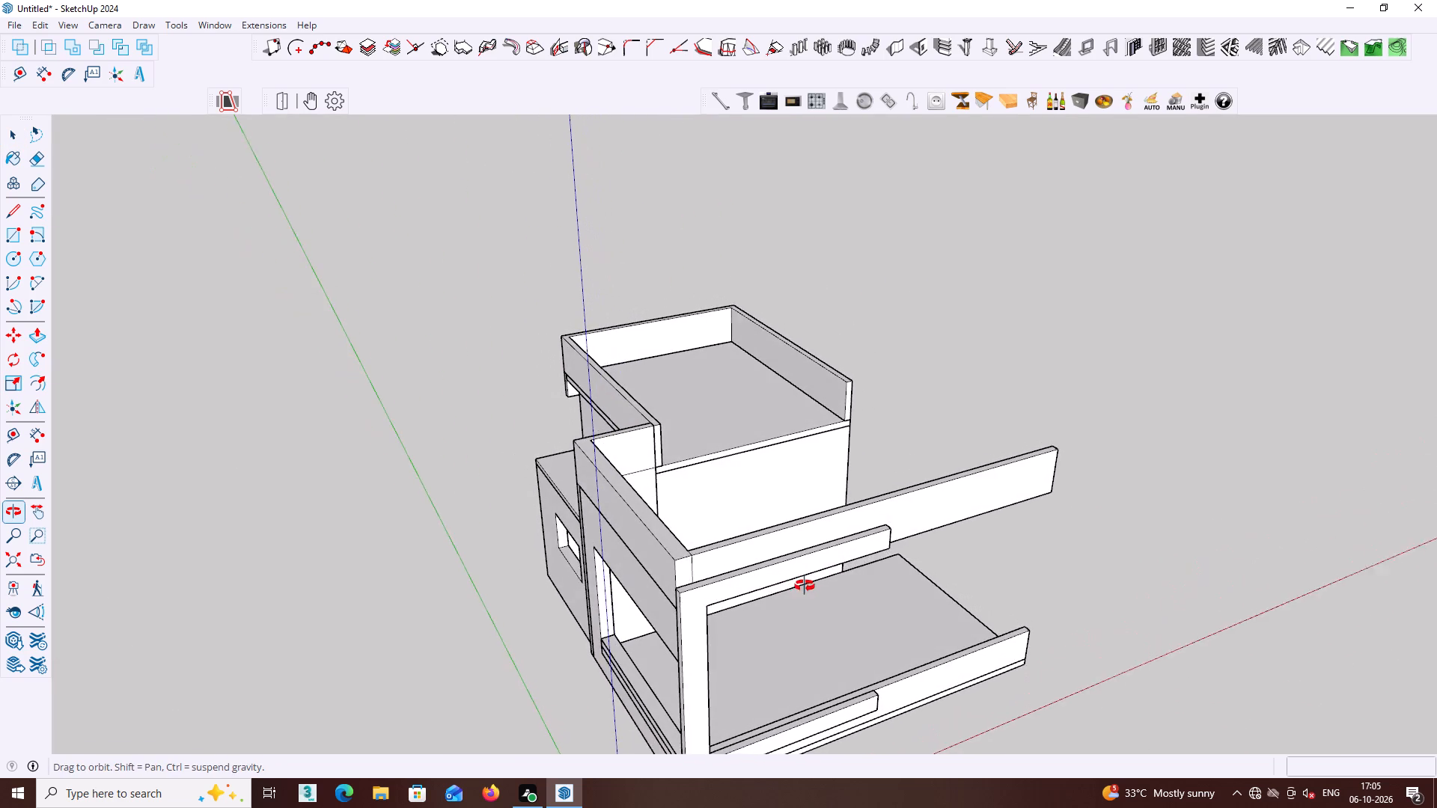
pyautogui.moveTo(805, 586); pyautogui.dragTo(788, 581, button='middle')
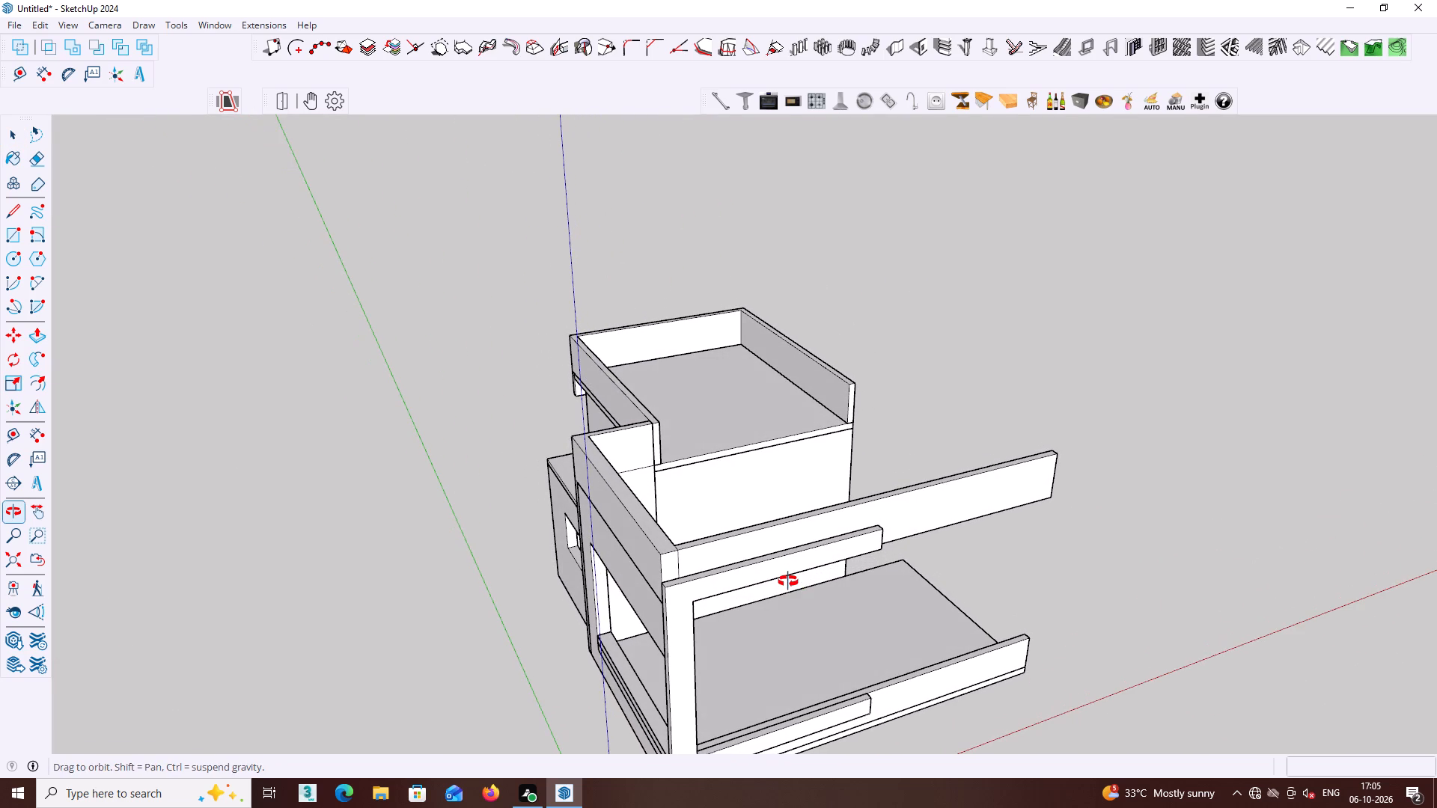
pyautogui.moveTo(788, 581); pyautogui.dragTo(735, 570, button='middle')
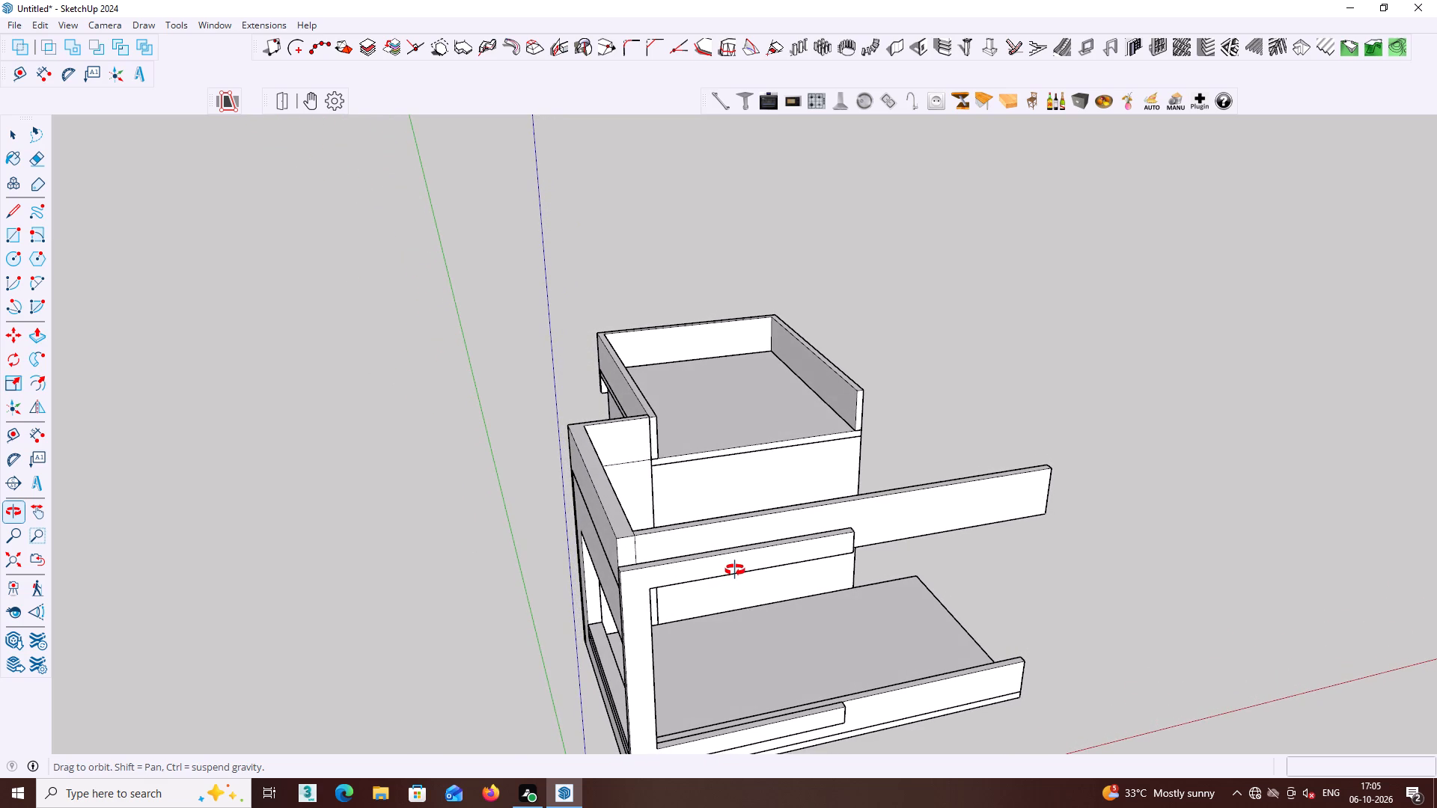
pyautogui.moveTo(735, 570); pyautogui.dragTo(1258, 459, button='middle')
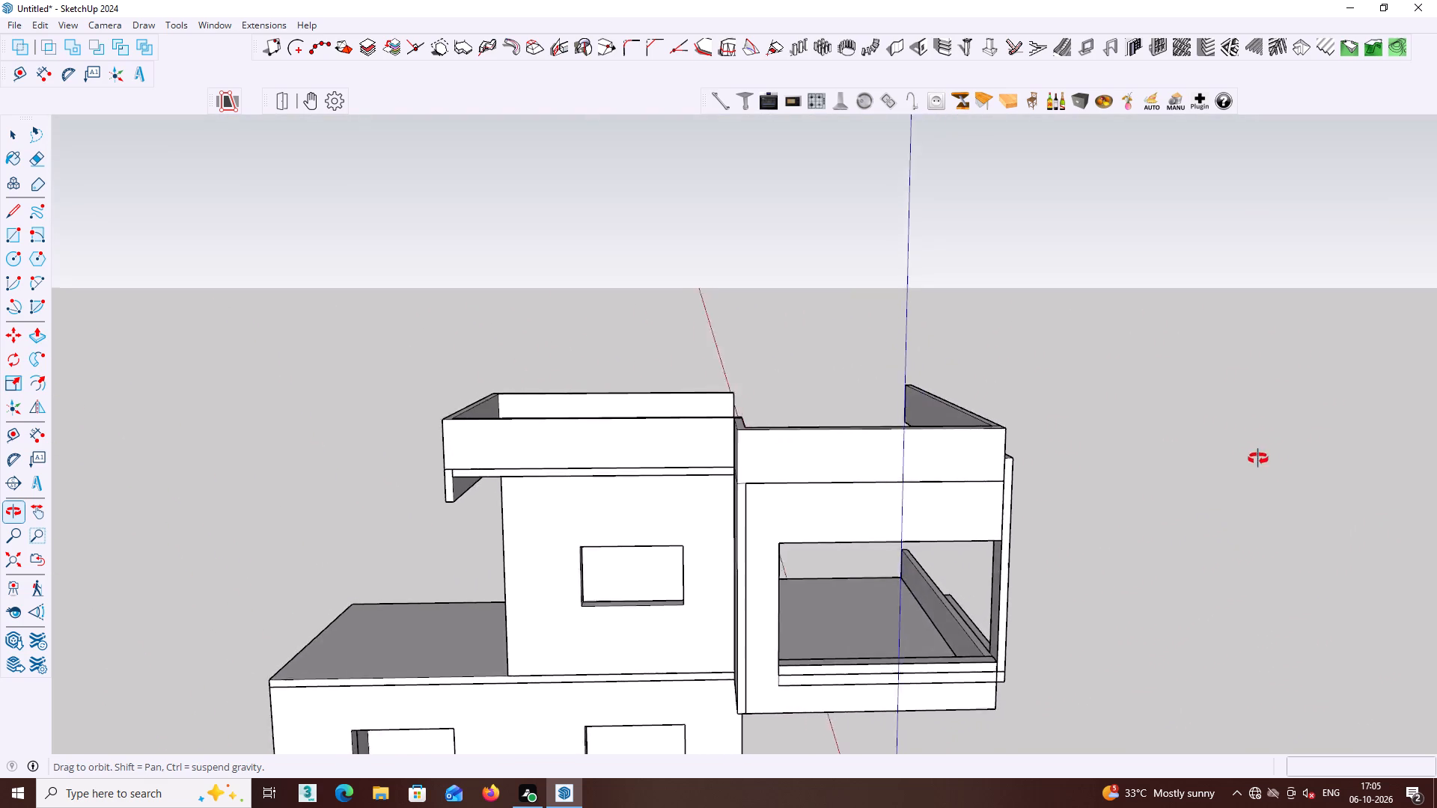
pyautogui.moveTo(1258, 459); pyautogui.dragTo(1215, 454, button='middle')
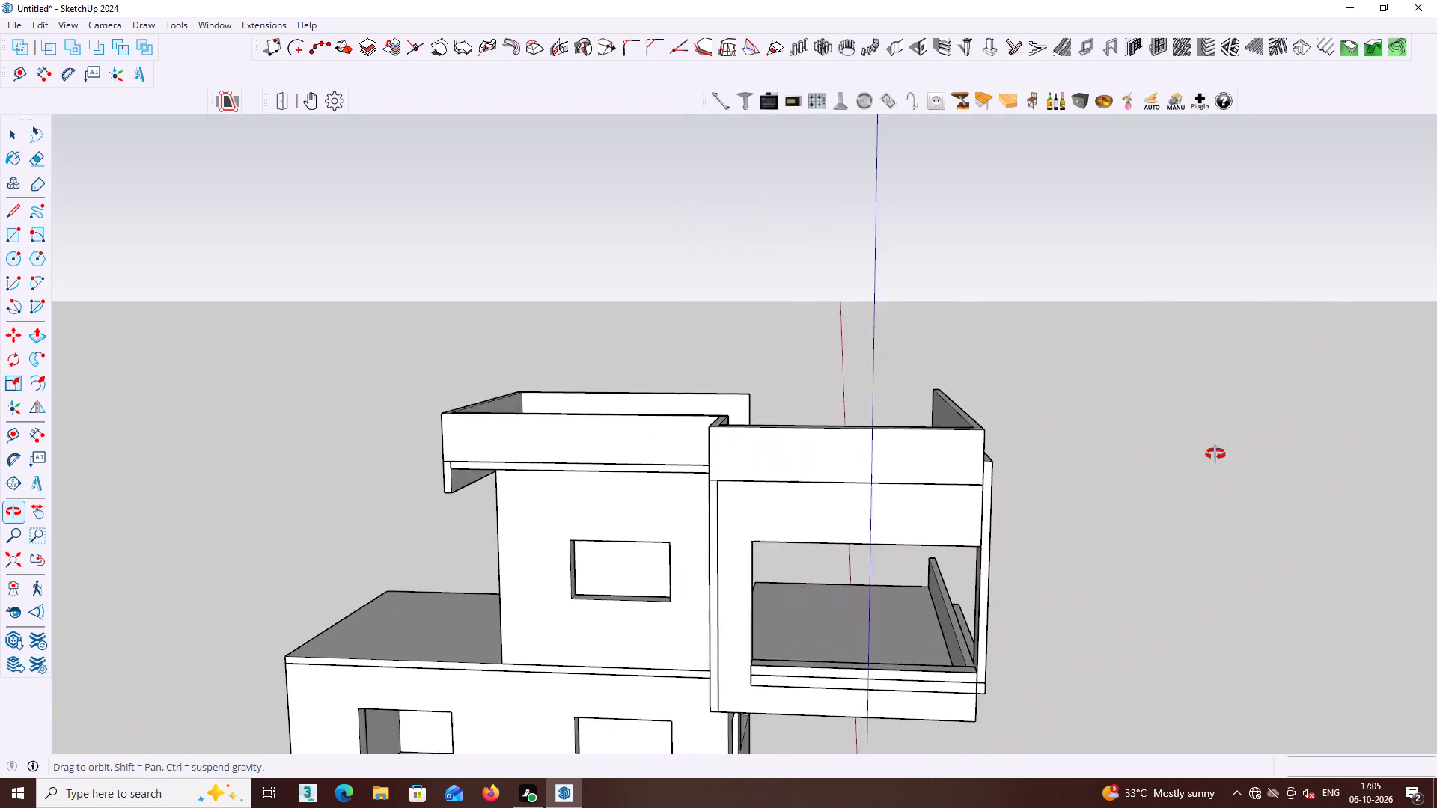
pyautogui.moveTo(1215, 454); pyautogui.dragTo(1436, 459, button='middle')
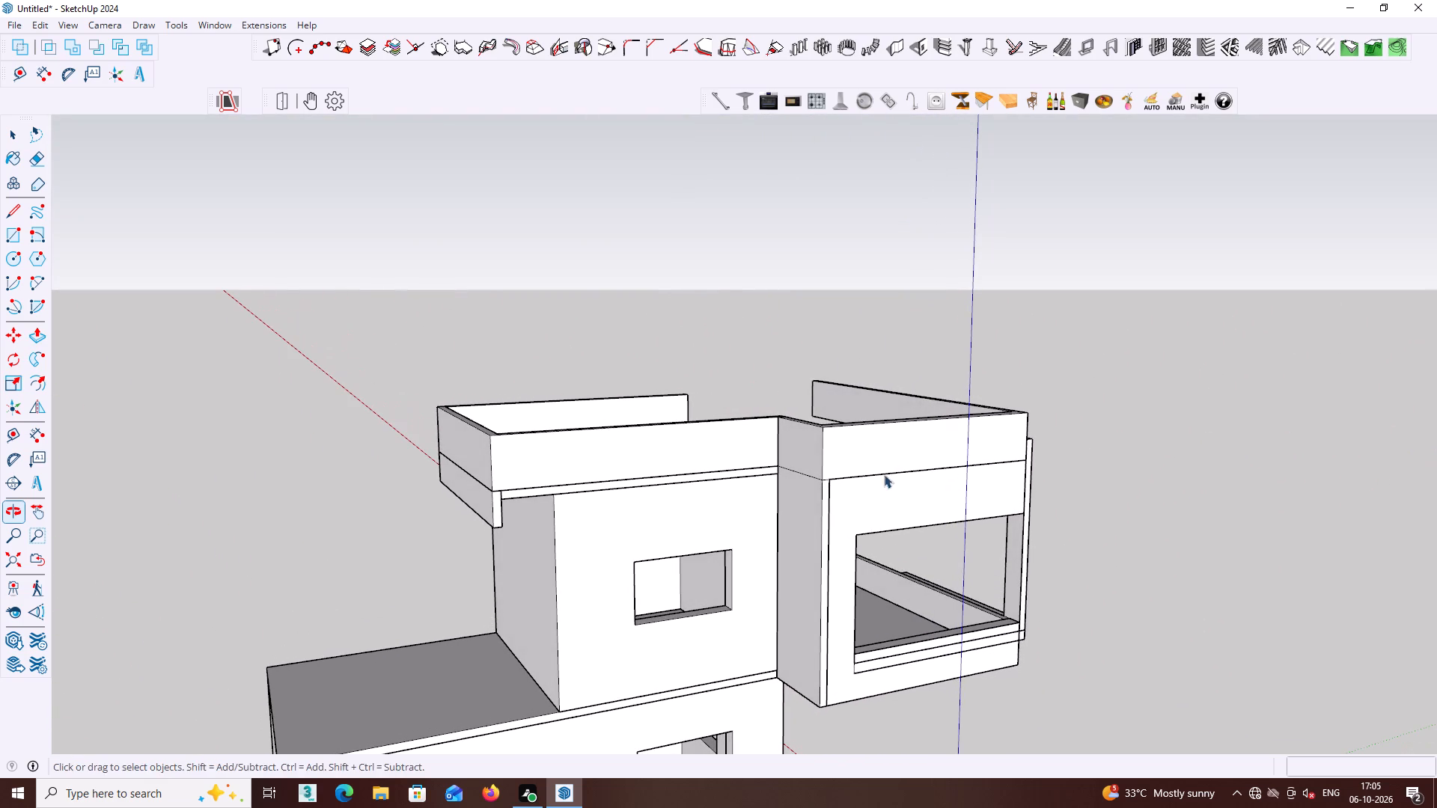
pyautogui.moveTo(668, 471); pyautogui.dragTo(0, 493, button='middle')
pyautogui.moveTo(760, 375); pyautogui.dragTo(267, 416, button='middle')
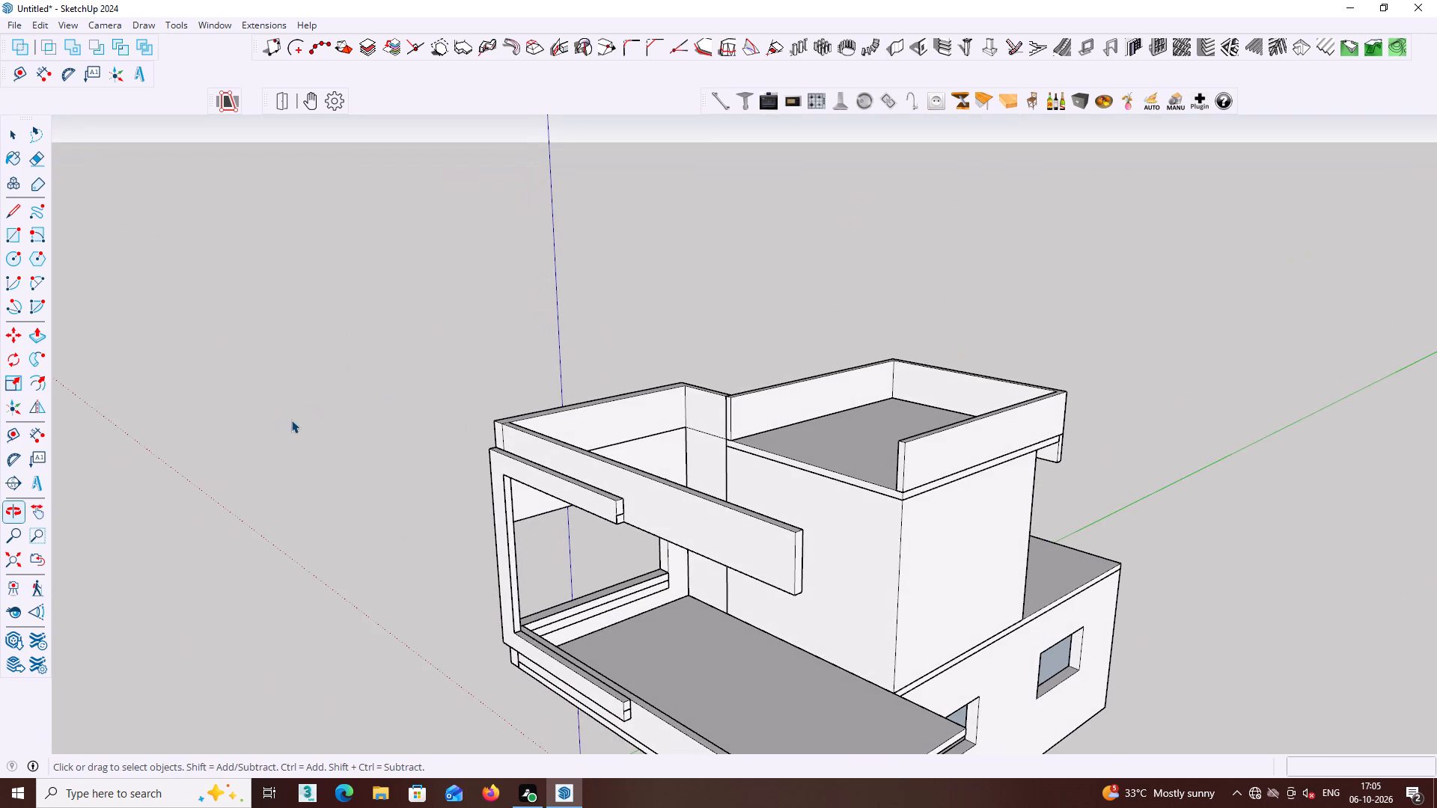
pyautogui.moveTo(546, 451); pyautogui.dragTo(662, 512, button='middle')
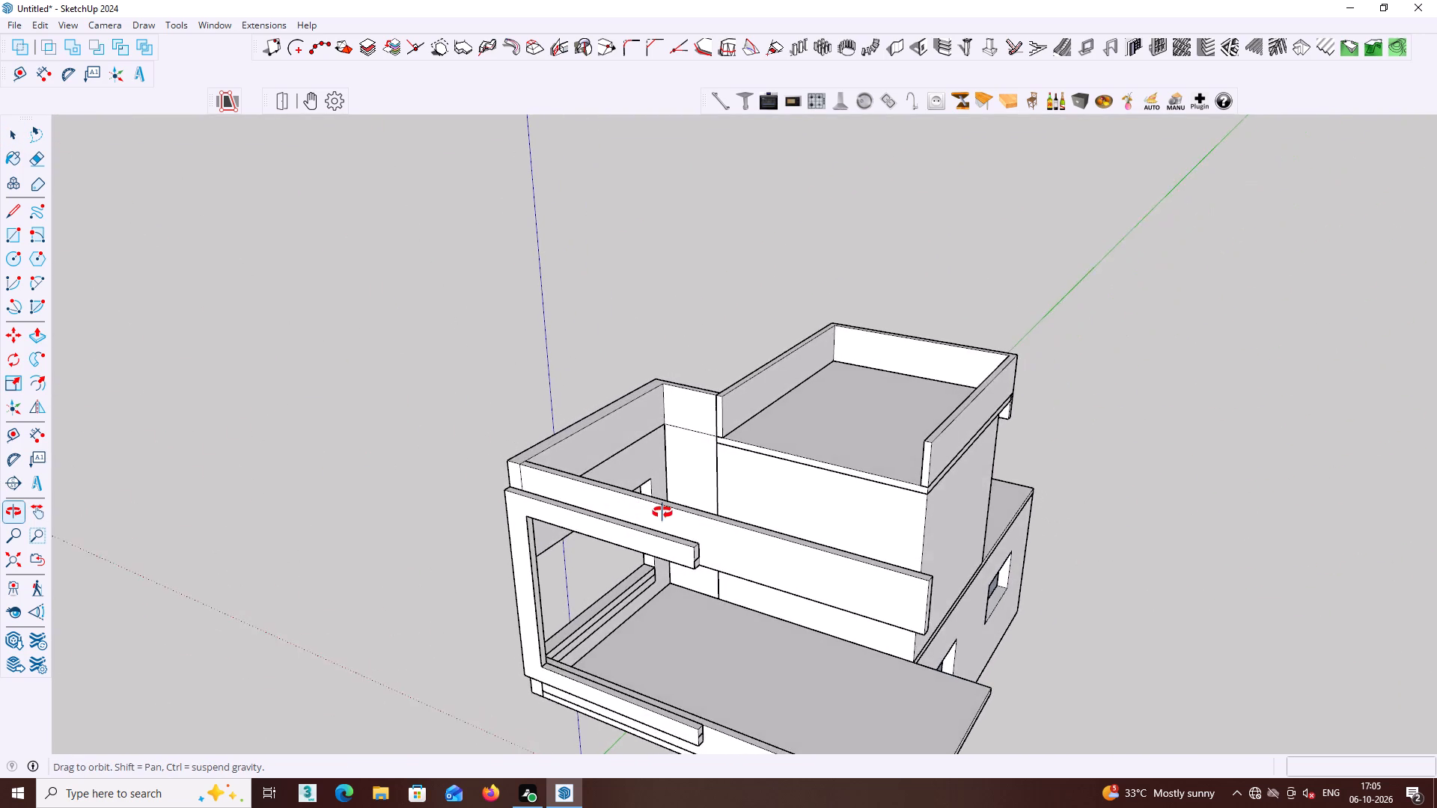
pyautogui.moveTo(662, 512); pyautogui.dragTo(745, 462, button='middle')
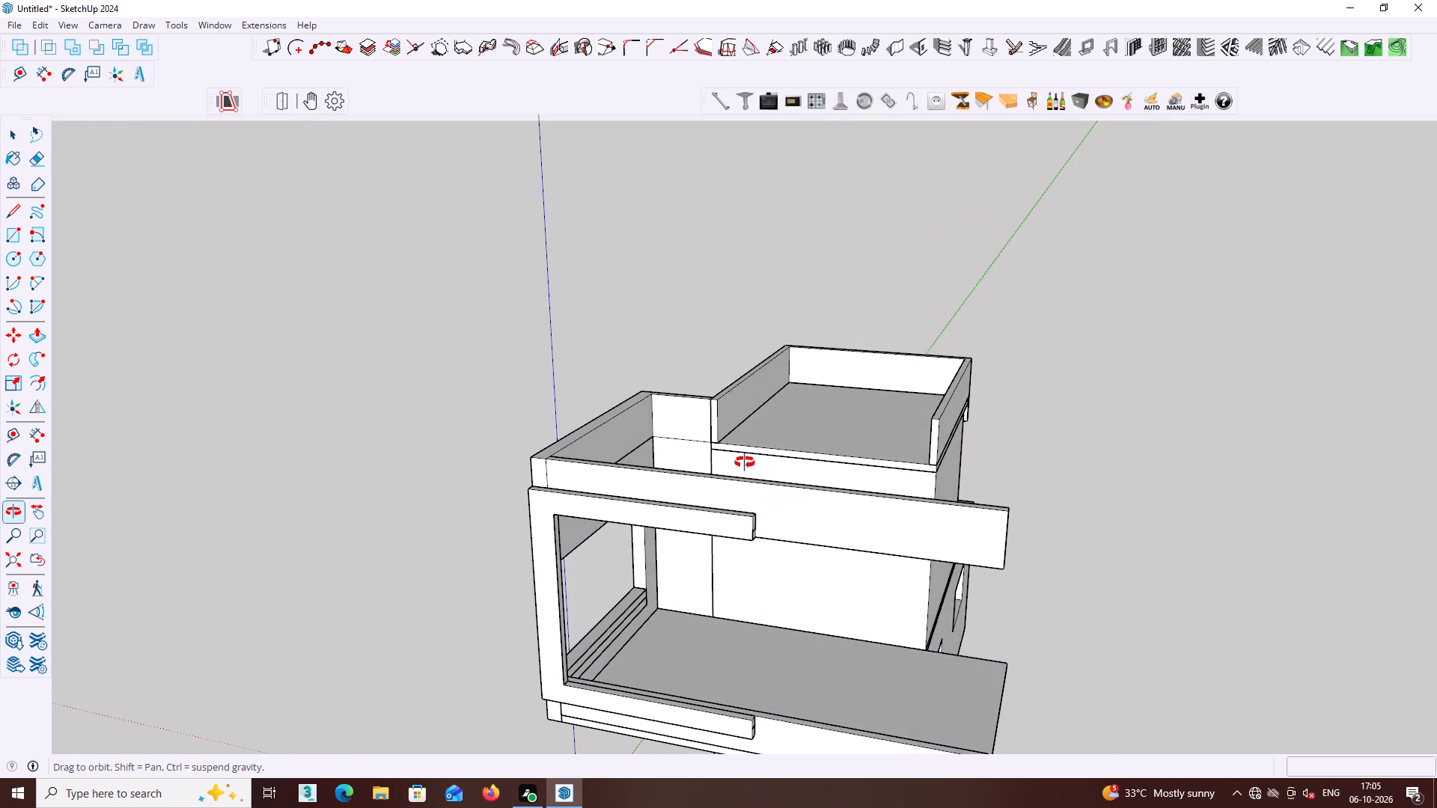
pyautogui.moveTo(745, 462); pyautogui.dragTo(758, 558, button='middle')
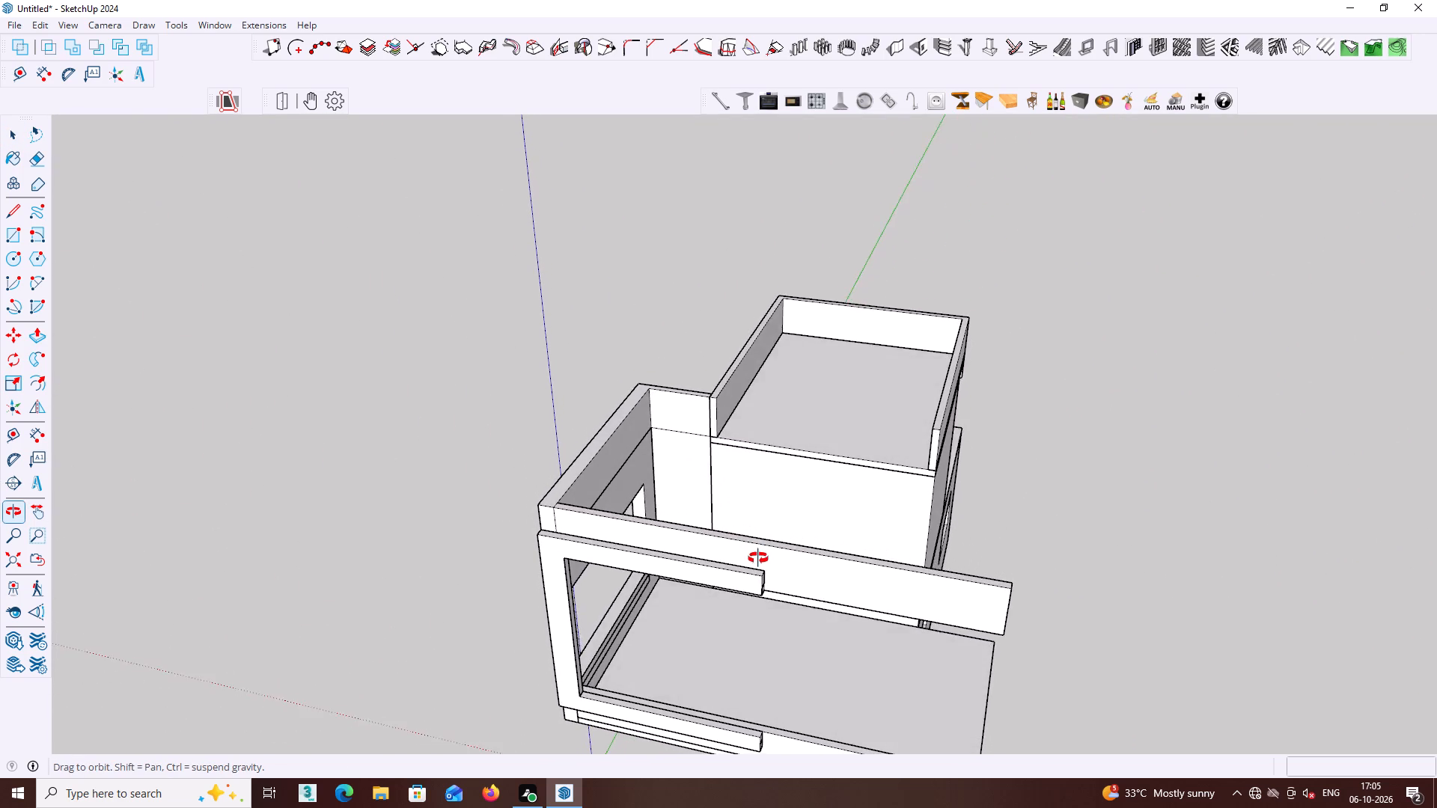
pyautogui.moveTo(758, 558); pyautogui.dragTo(876, 661, button='middle')
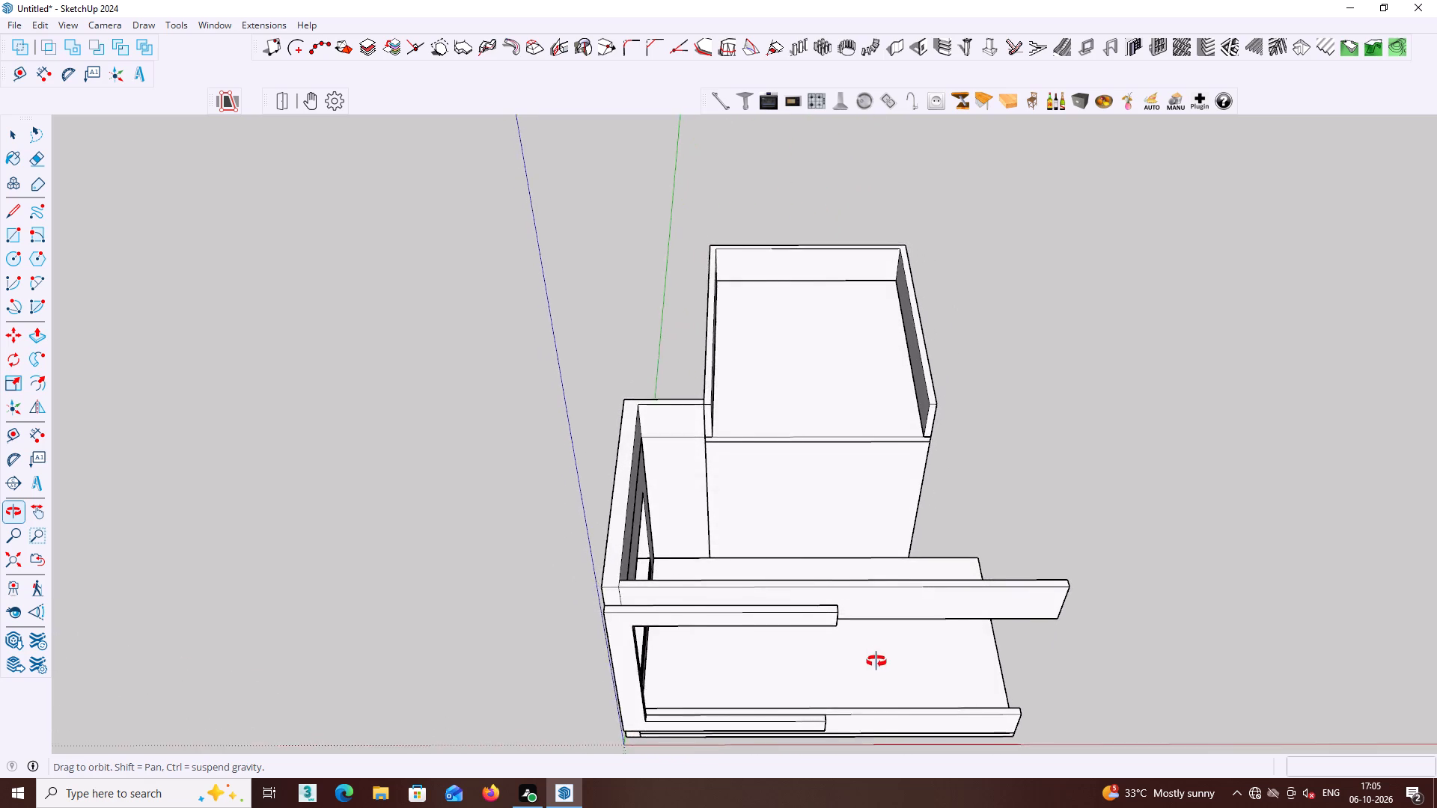
pyautogui.moveTo(876, 661); pyautogui.dragTo(930, 591, button='middle')
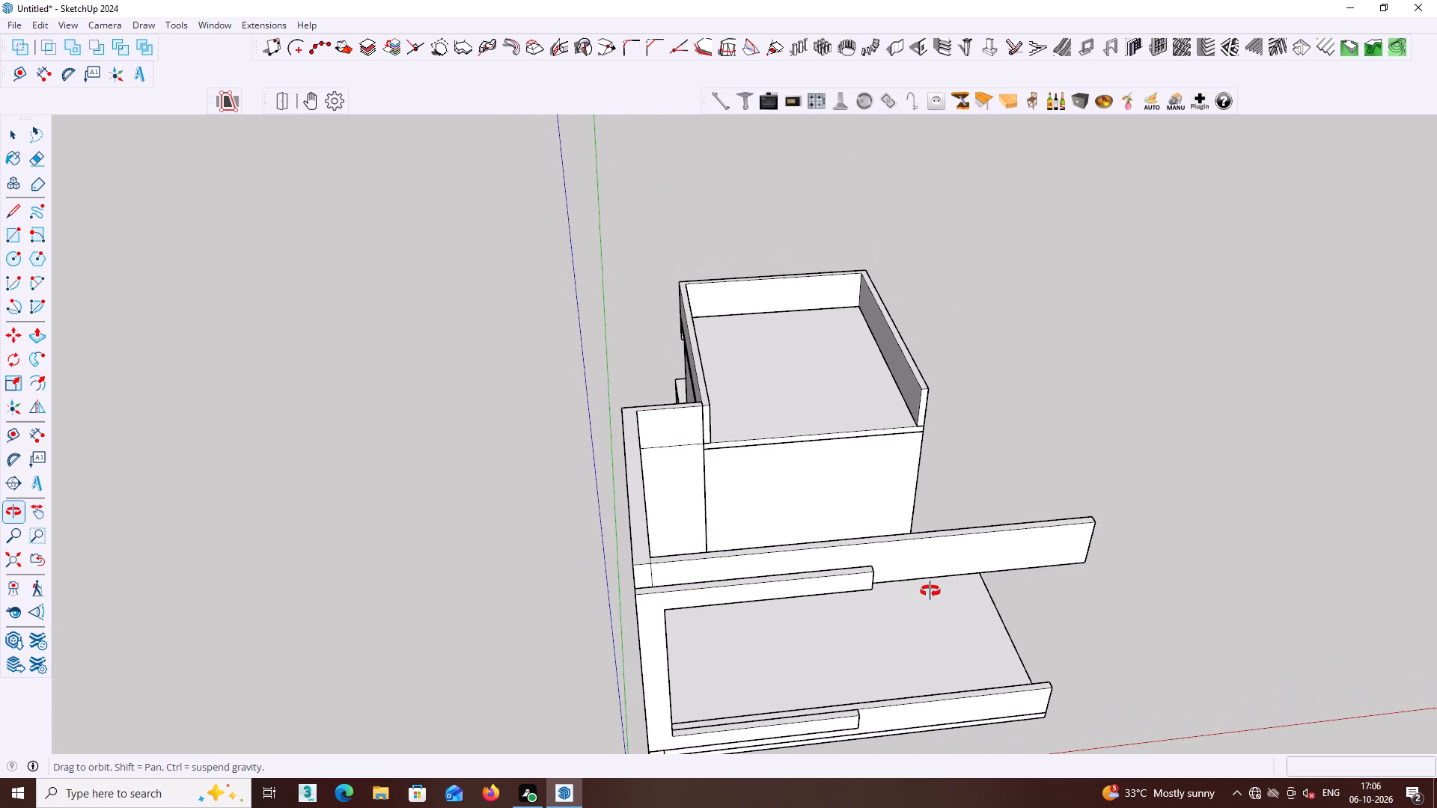
pyautogui.moveTo(930, 591); pyautogui.dragTo(839, 373, button='middle')
pyautogui.scroll(-8, 835, 456)
pyautogui.moveTo(886, 569); pyautogui.dragTo(883, 518, button='middle')
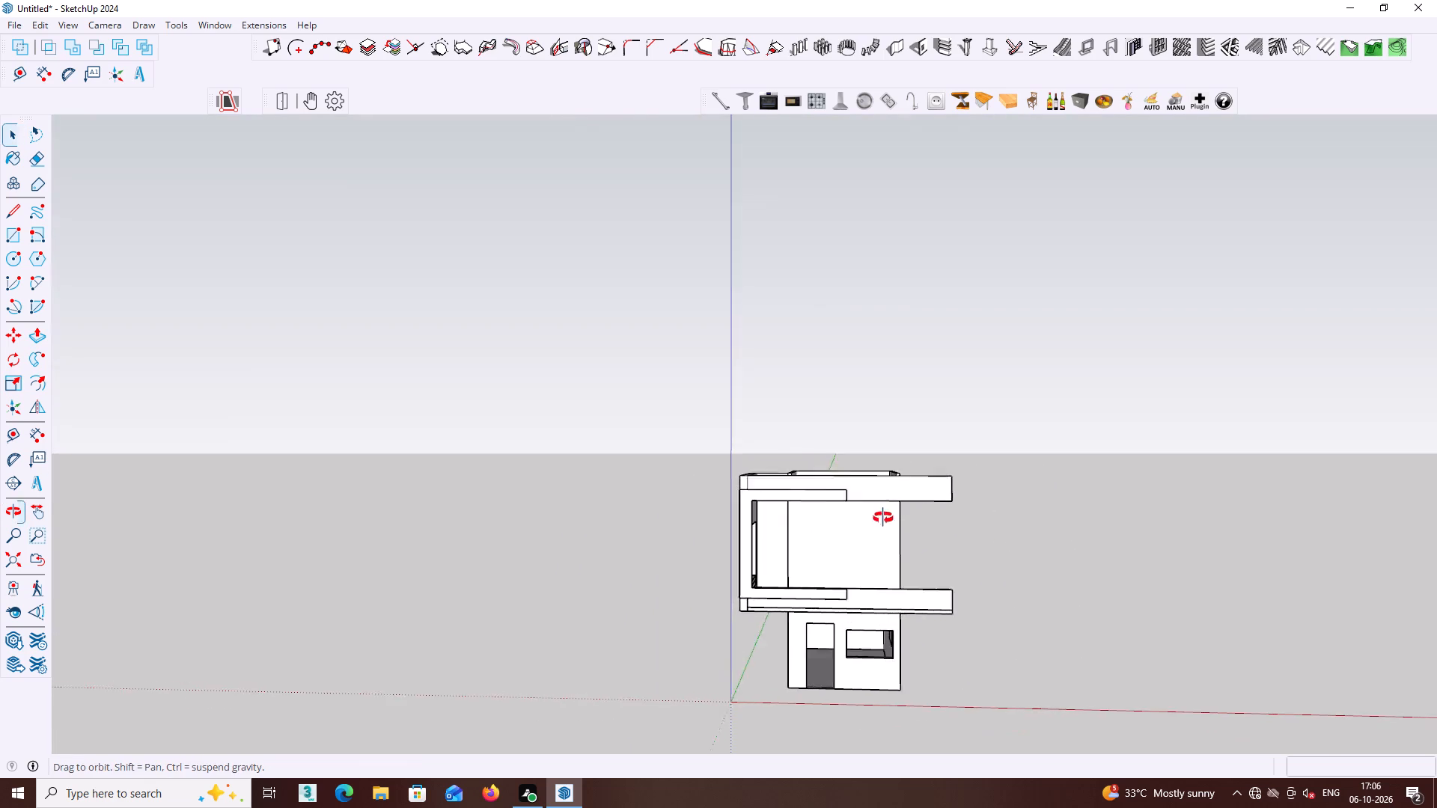
pyautogui.moveTo(883, 518); pyautogui.dragTo(820, 516, button='middle')
pyautogui.moveTo(882, 557); pyautogui.dragTo(800, 564, button='middle')
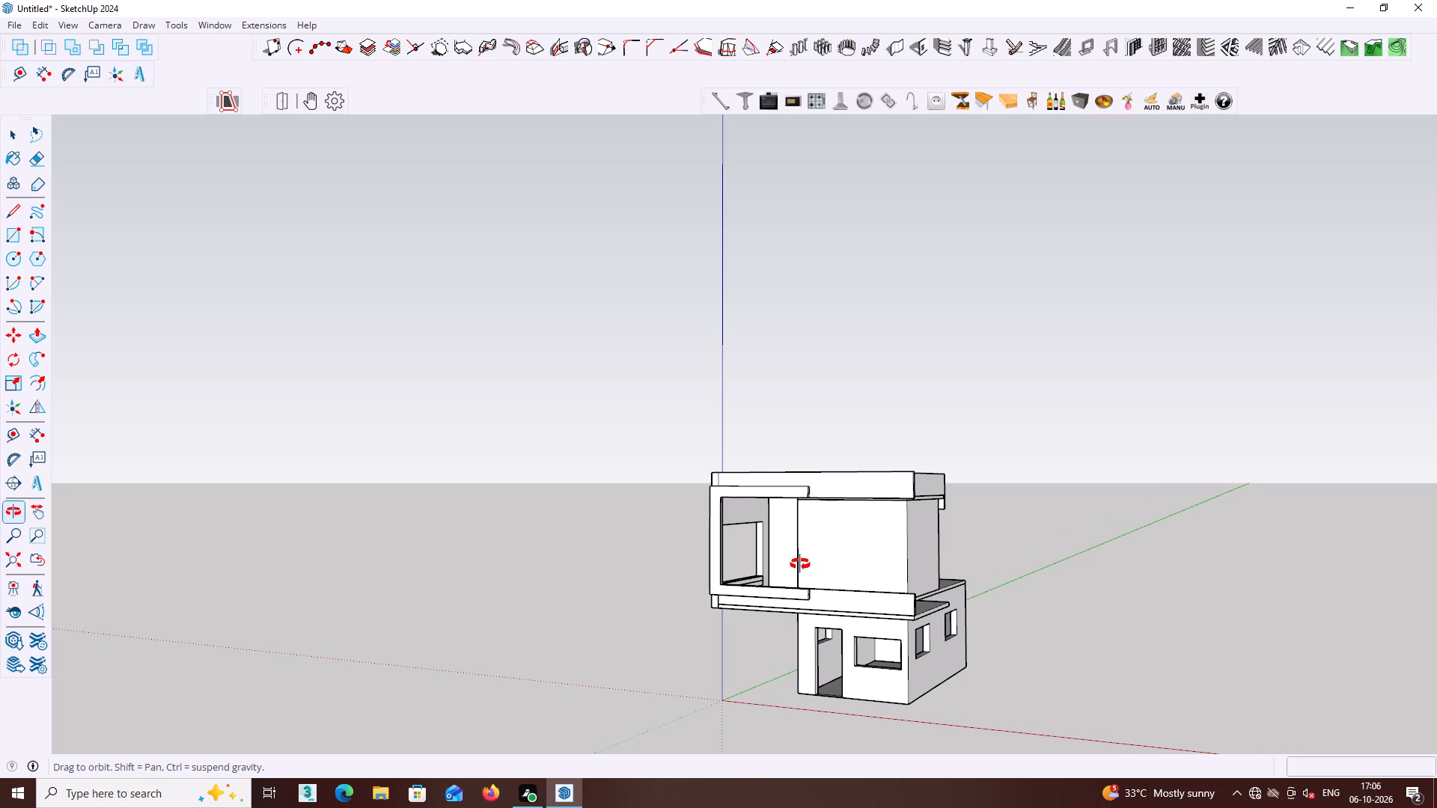
pyautogui.moveTo(800, 564); pyautogui.dragTo(1034, 638, button='middle')
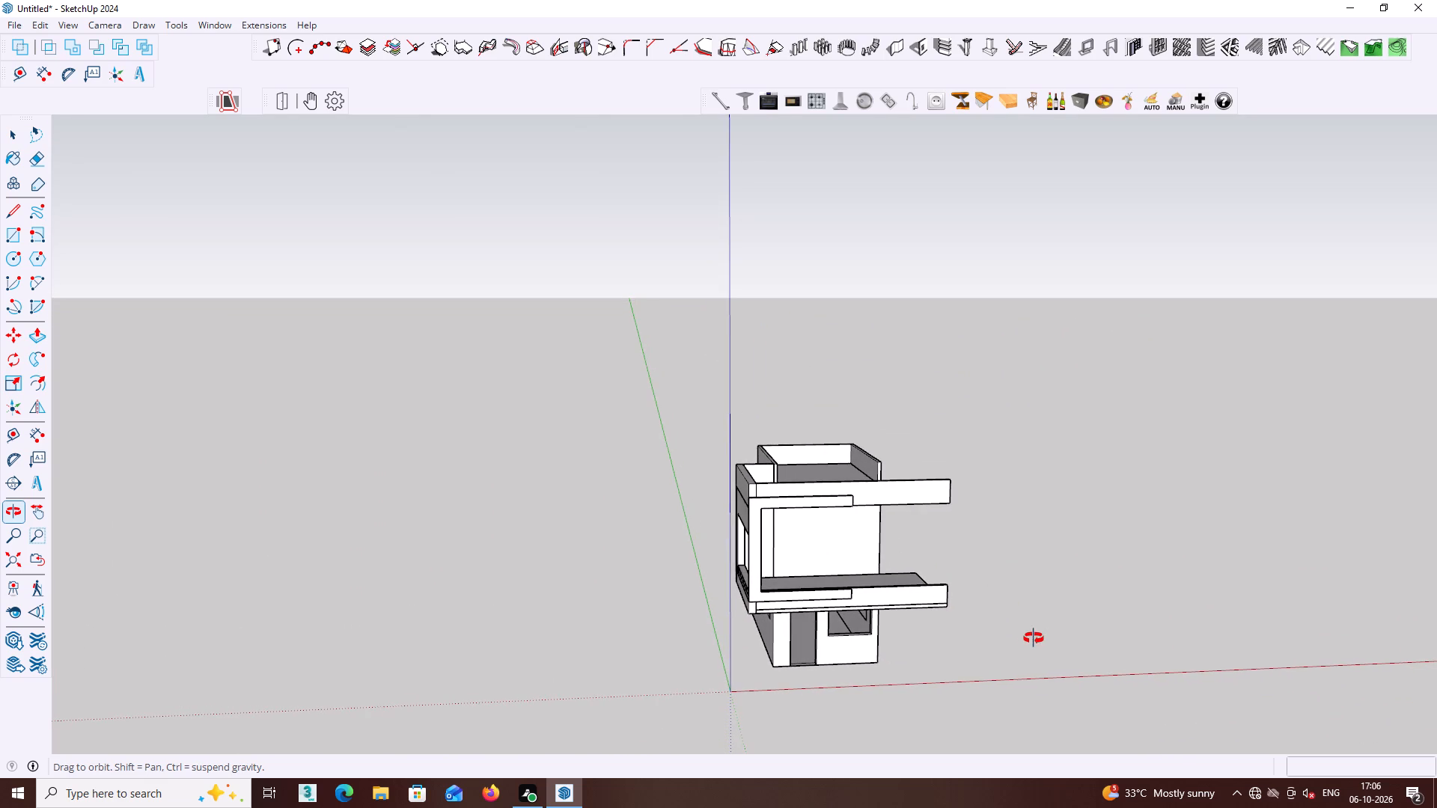
pyautogui.moveTo(1034, 638); pyautogui.dragTo(902, 599, button='middle')
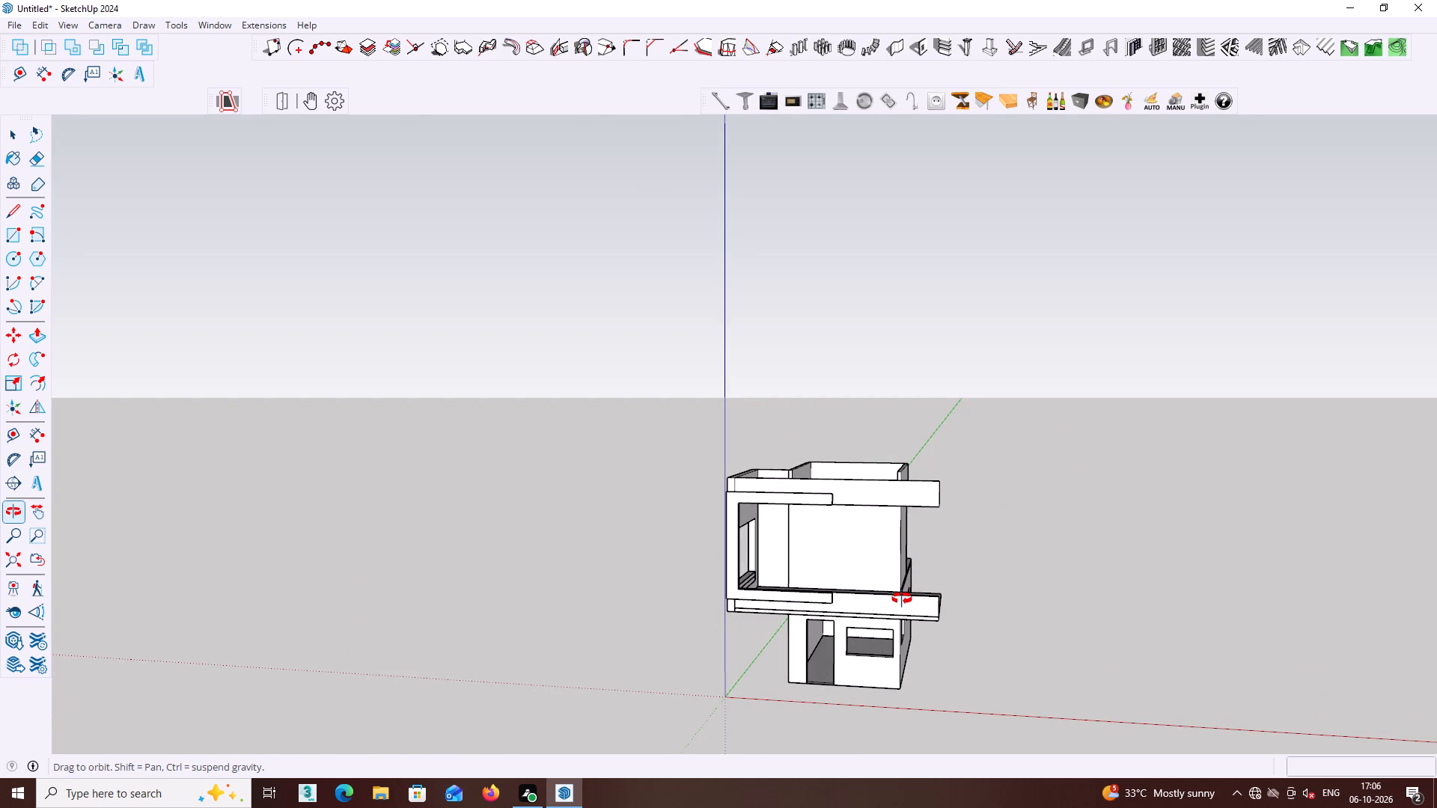
pyautogui.moveTo(902, 599); pyautogui.dragTo(894, 593, button='middle')
pyautogui.scroll(-4, 885, 593)
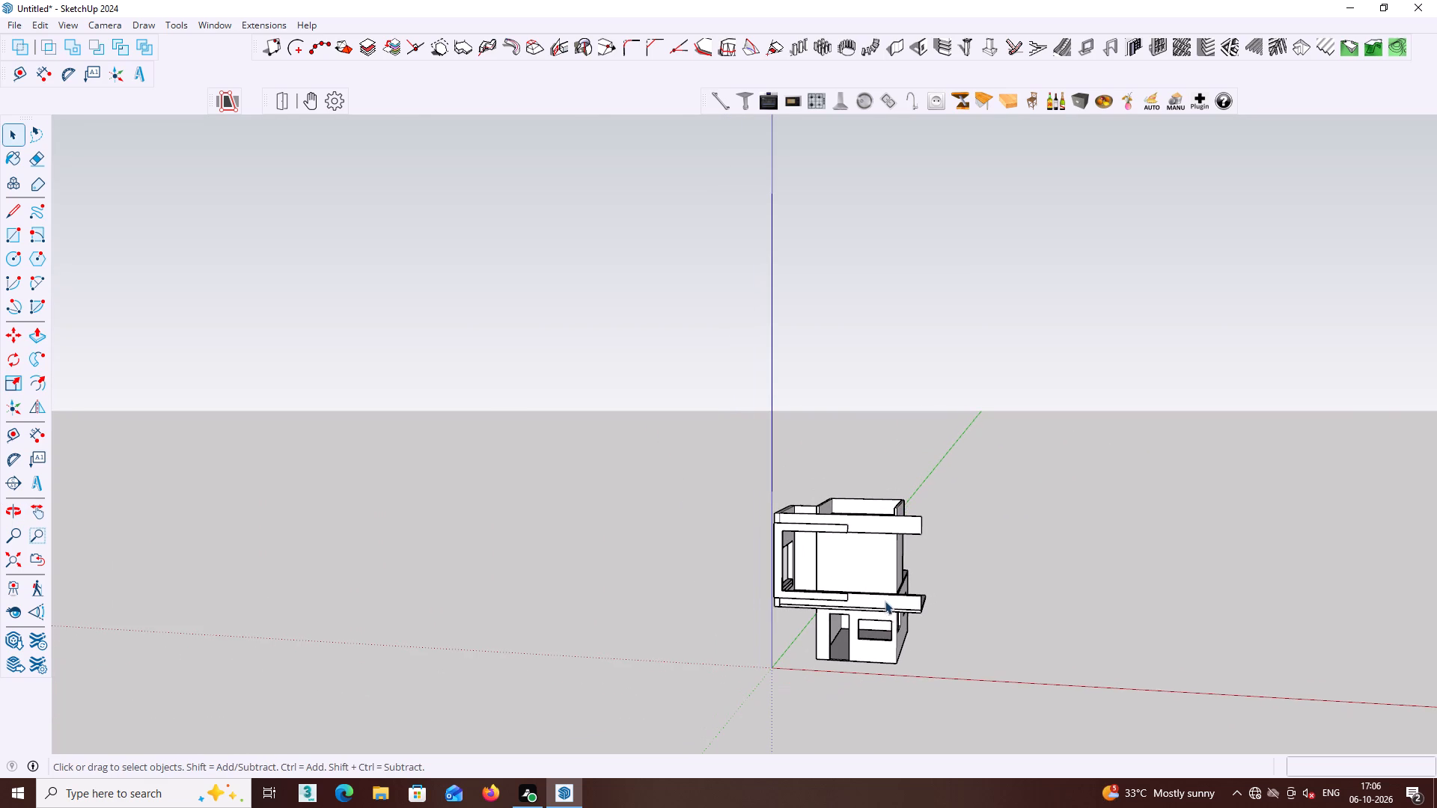
pyautogui.moveTo(872, 646); pyautogui.dragTo(1097, 628, button='middle')
pyautogui.moveTo(740, 593); pyautogui.dragTo(702, 608, button='middle')
pyautogui.moveTo(831, 544); pyautogui.dragTo(714, 534, button='middle')
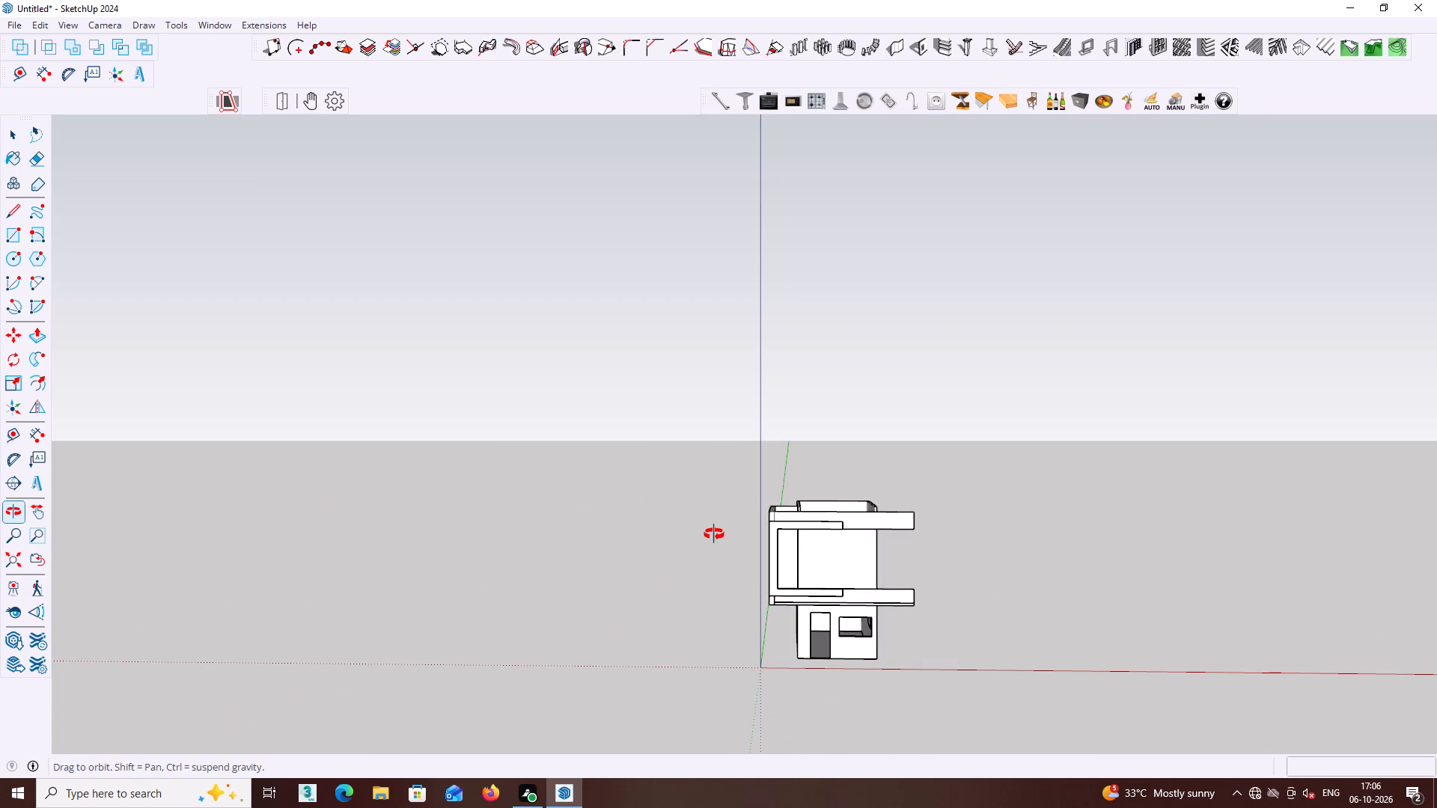
# Draw a line about 9' 1 13/16" long along the underside of the upper band, from the frame's free end to the corner post.
pyautogui.moveTo(714, 534); pyautogui.dragTo(735, 454, button='middle')
pyautogui.scroll(2, 817, 506)
pyautogui.middleClick(840, 504)
pyautogui.moveTo(855, 500); pyautogui.dragTo(881, 499, button='middle')
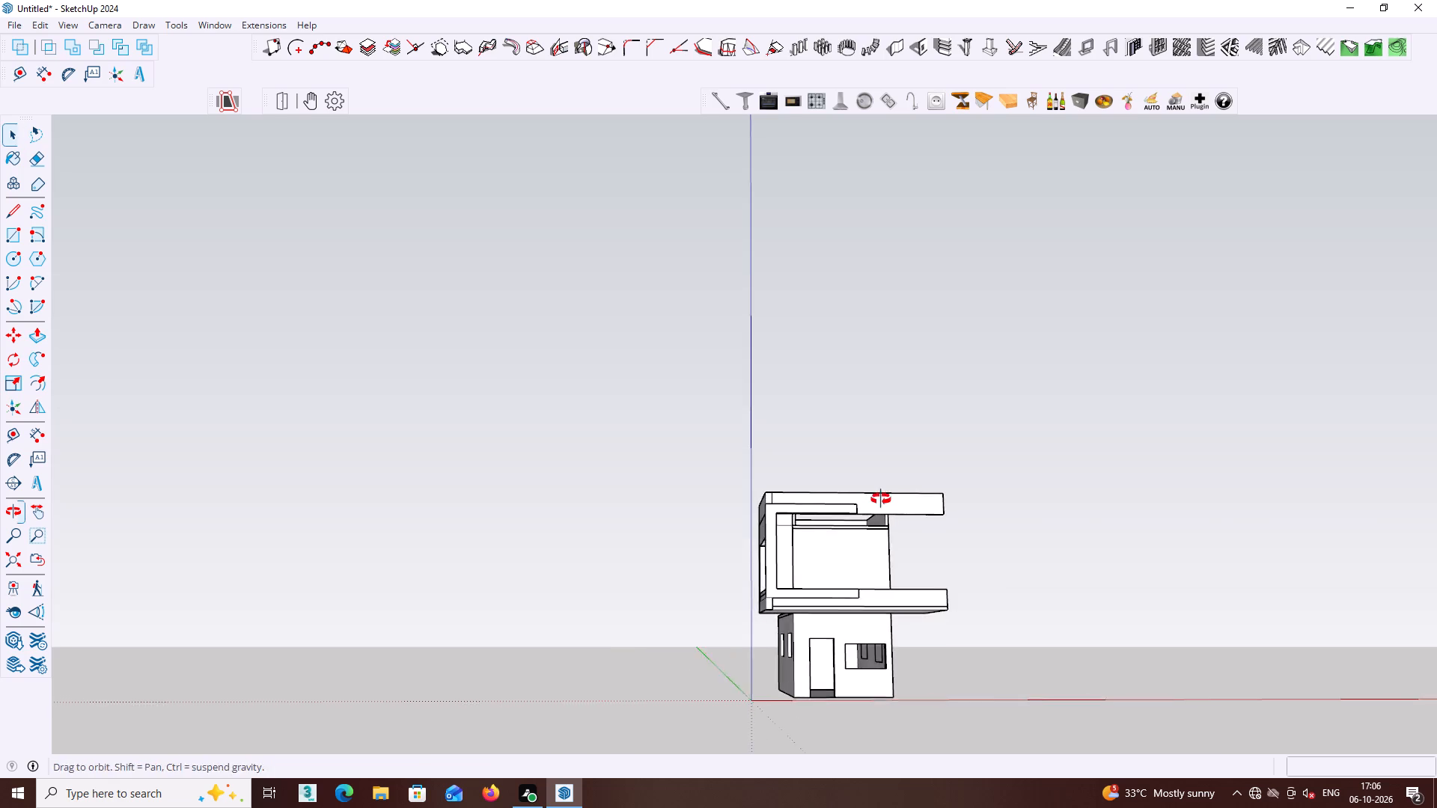
pyautogui.moveTo(881, 499); pyautogui.dragTo(899, 499, button='middle')
pyautogui.moveTo(779, 493); pyautogui.dragTo(897, 479, button='middle')
pyautogui.scroll(5, 794, 519)
pyautogui.moveTo(836, 485); pyautogui.dragTo(808, 321, button='middle')
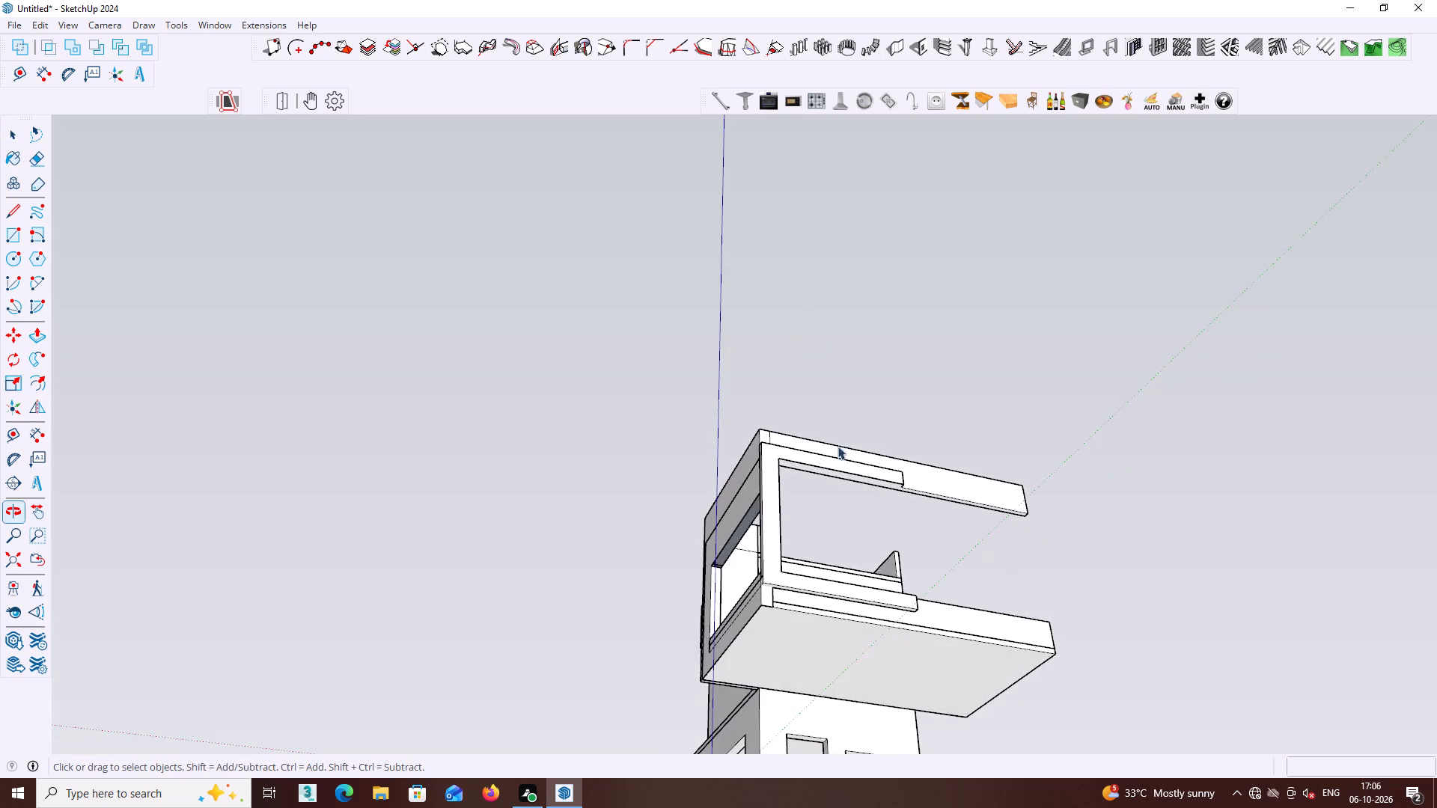
pyautogui.scroll(6, 843, 465)
pyautogui.moveTo(956, 484); pyautogui.dragTo(941, 435, button='middle')
pyautogui.scroll(3, 957, 489)
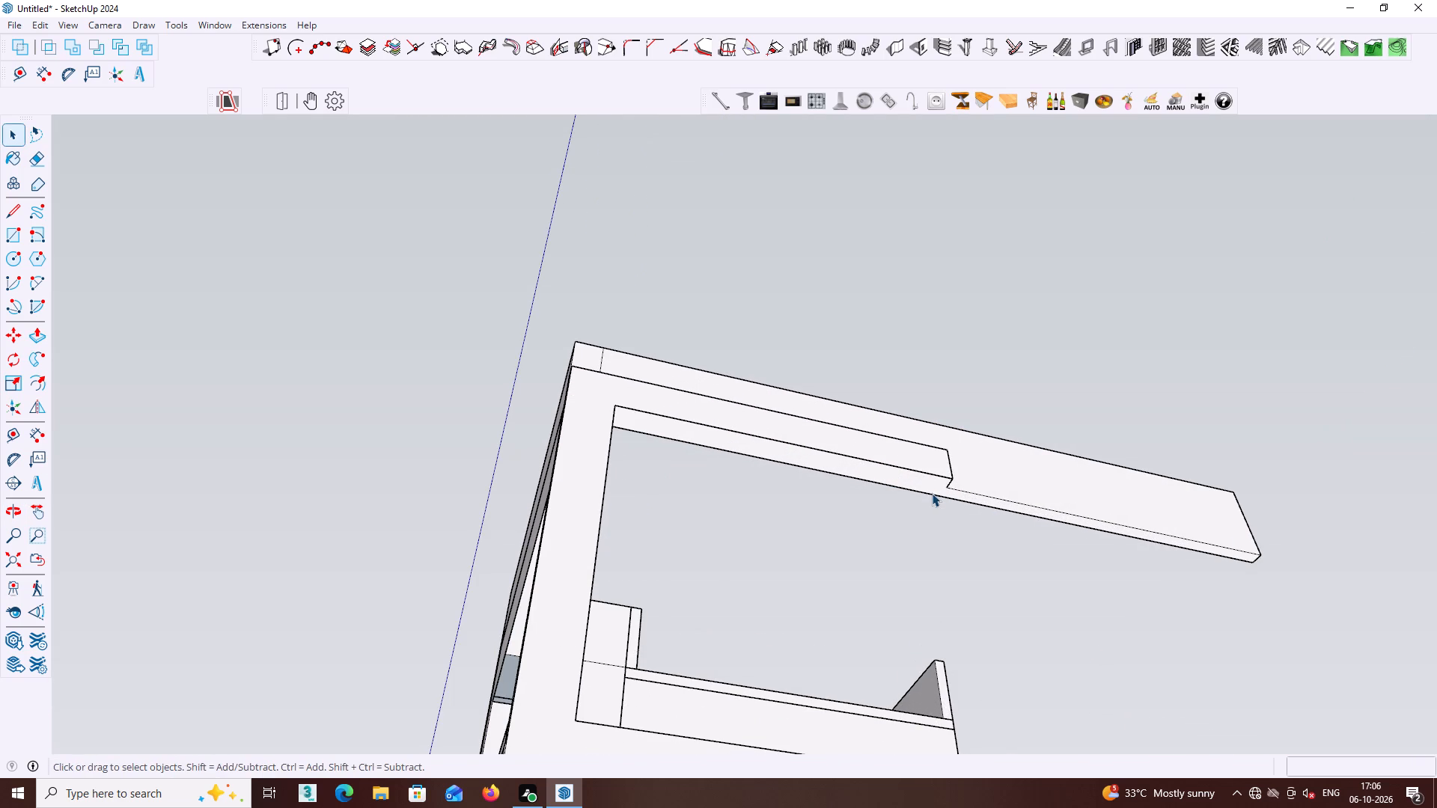
pyautogui.scroll(-2, 932, 493)
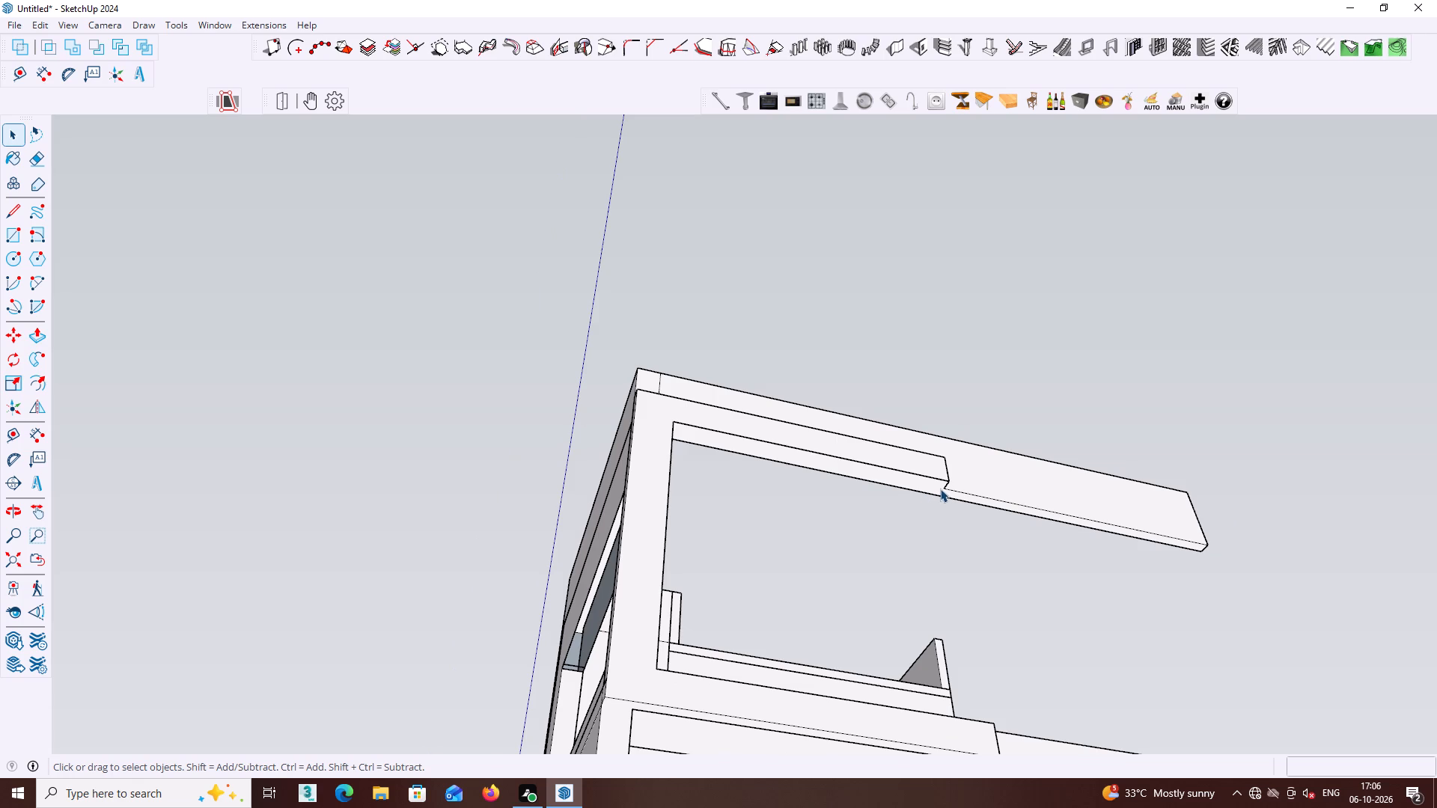
pyautogui.press('l')
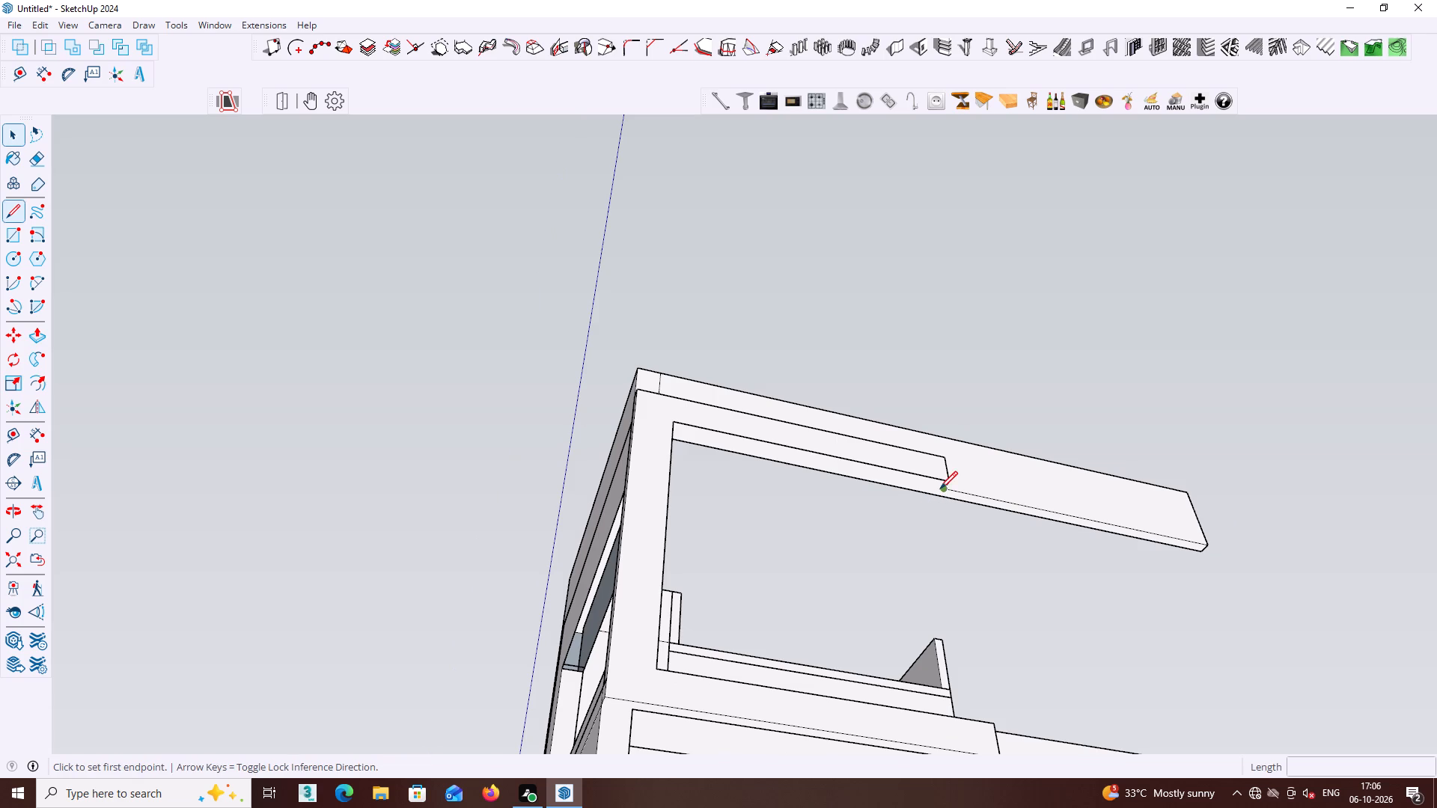
pyautogui.click(948, 489)
pyautogui.moveTo(671, 444); pyautogui.dragTo(503, 394, button='middle')
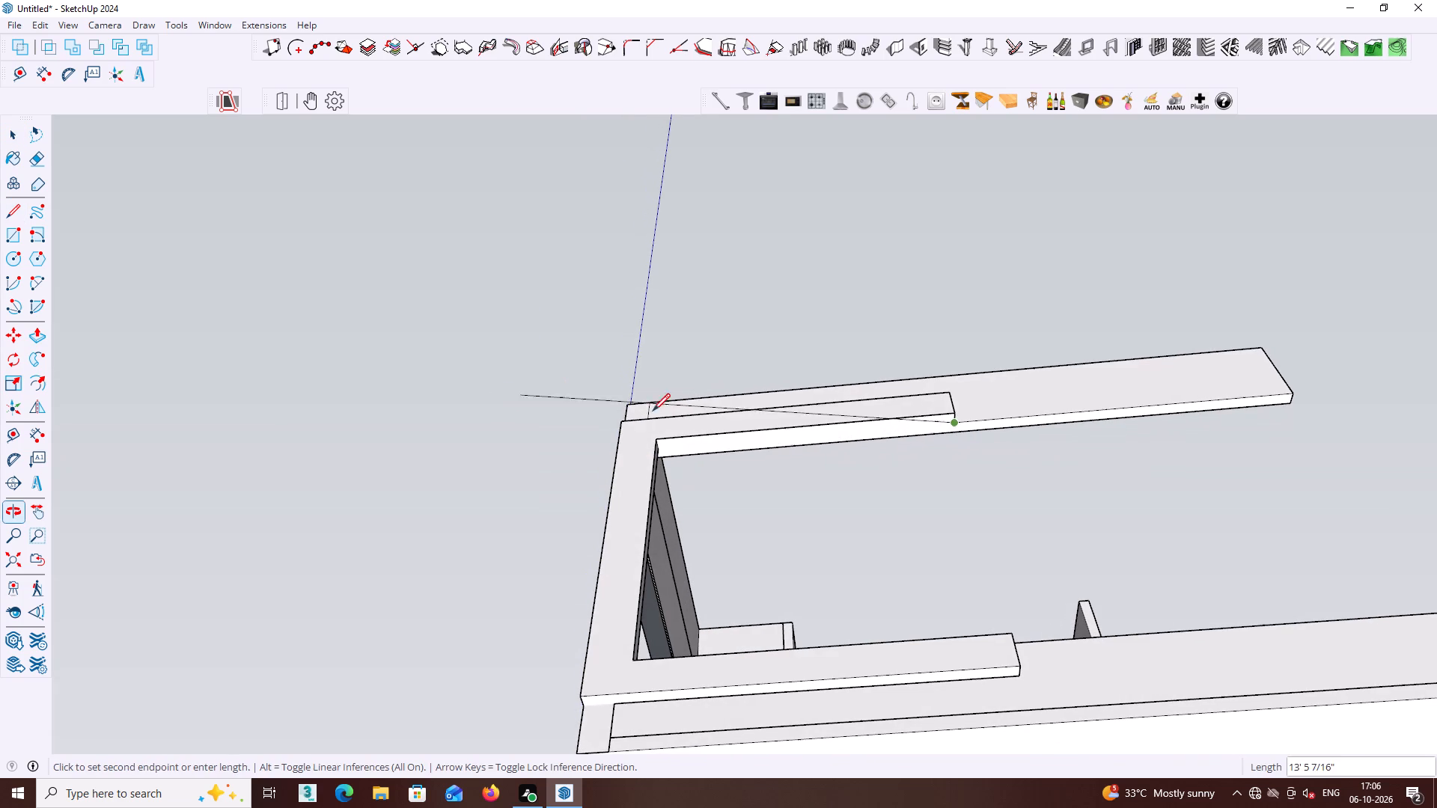
pyautogui.scroll(4, 659, 450)
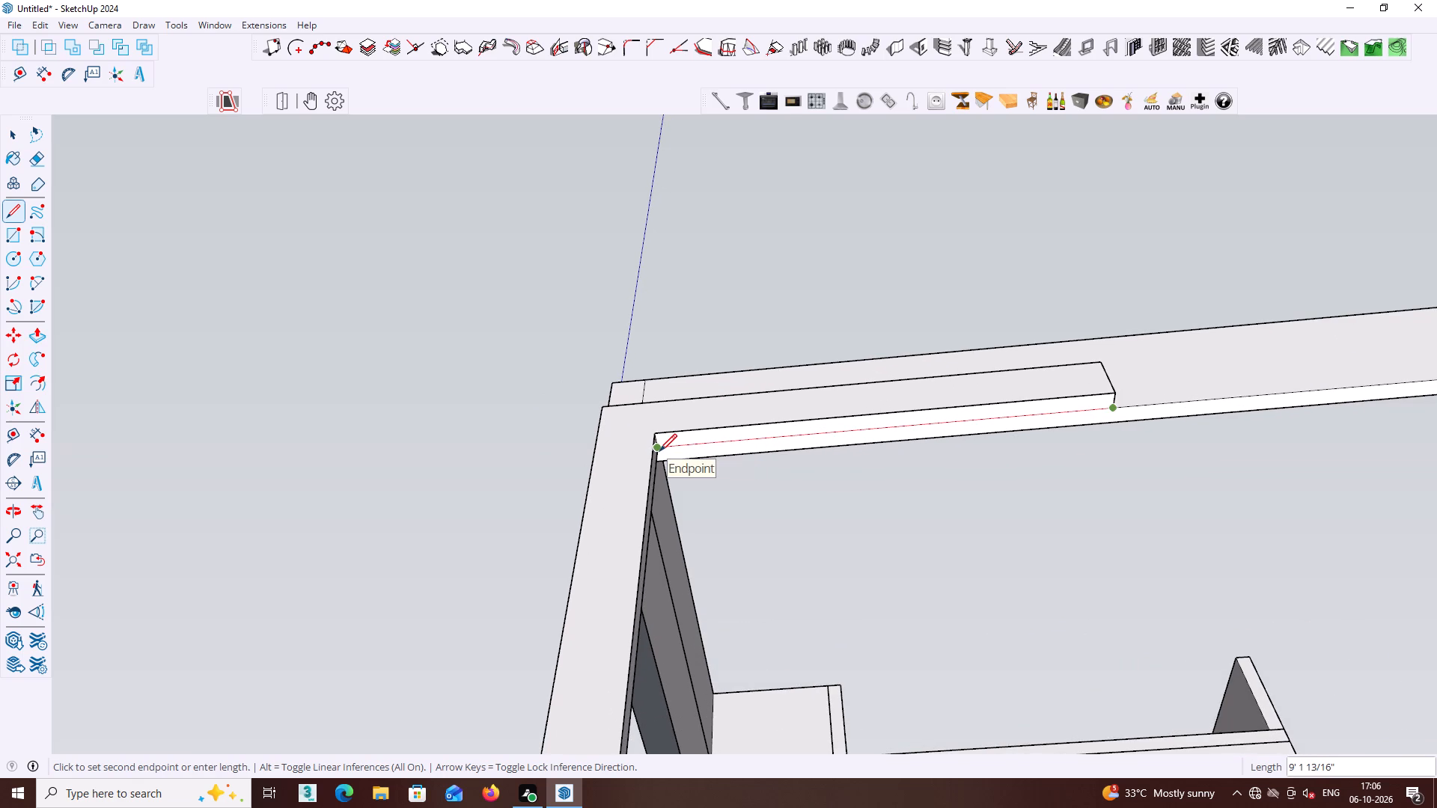
pyautogui.click(659, 451)
pyautogui.press('space')
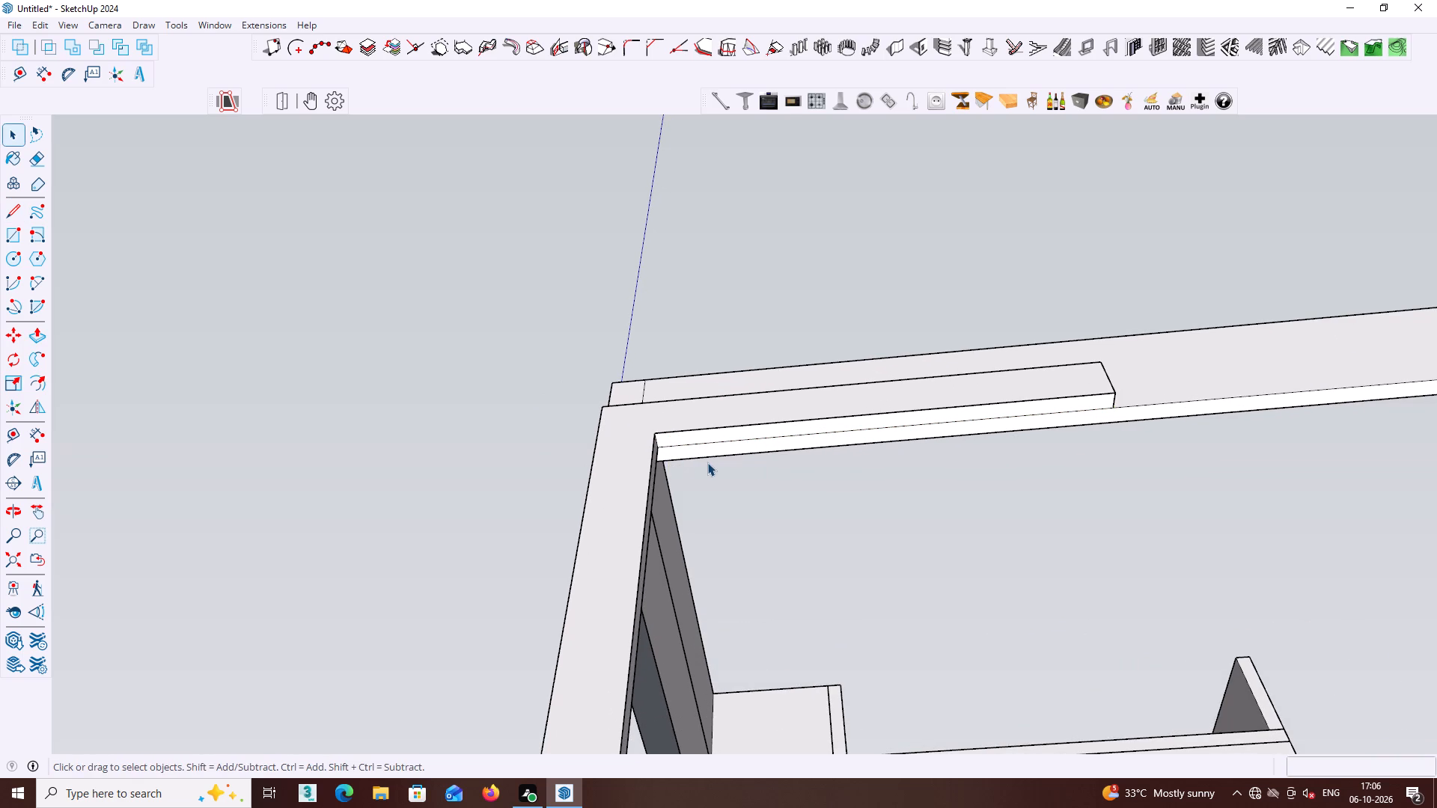
# Draw a rectangle about 9' 1 13/16" by 4 1/2" on the upper wall band's underside, directly behind the frame.
pyautogui.press('r')
pyautogui.click(661, 444)
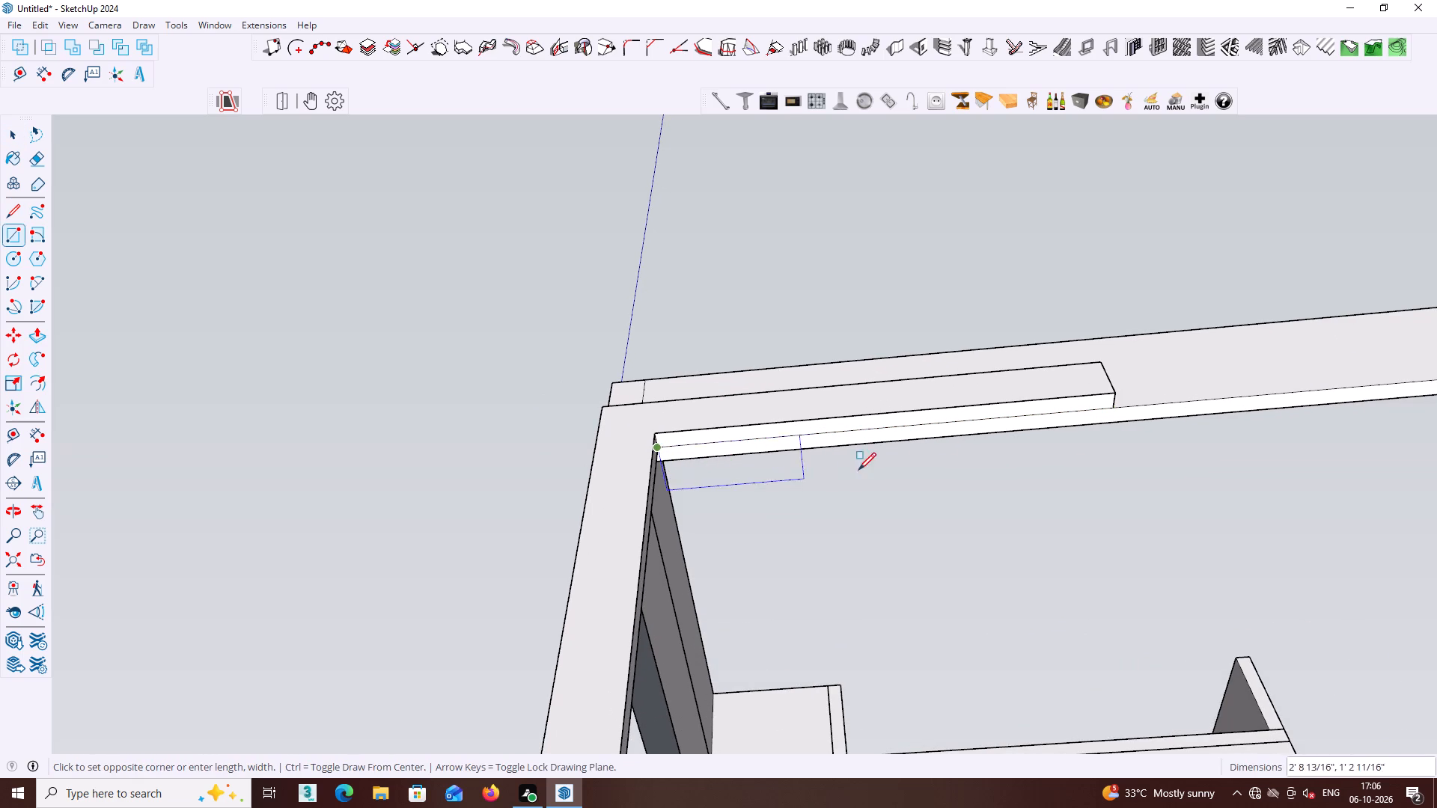
pyautogui.click(1111, 422)
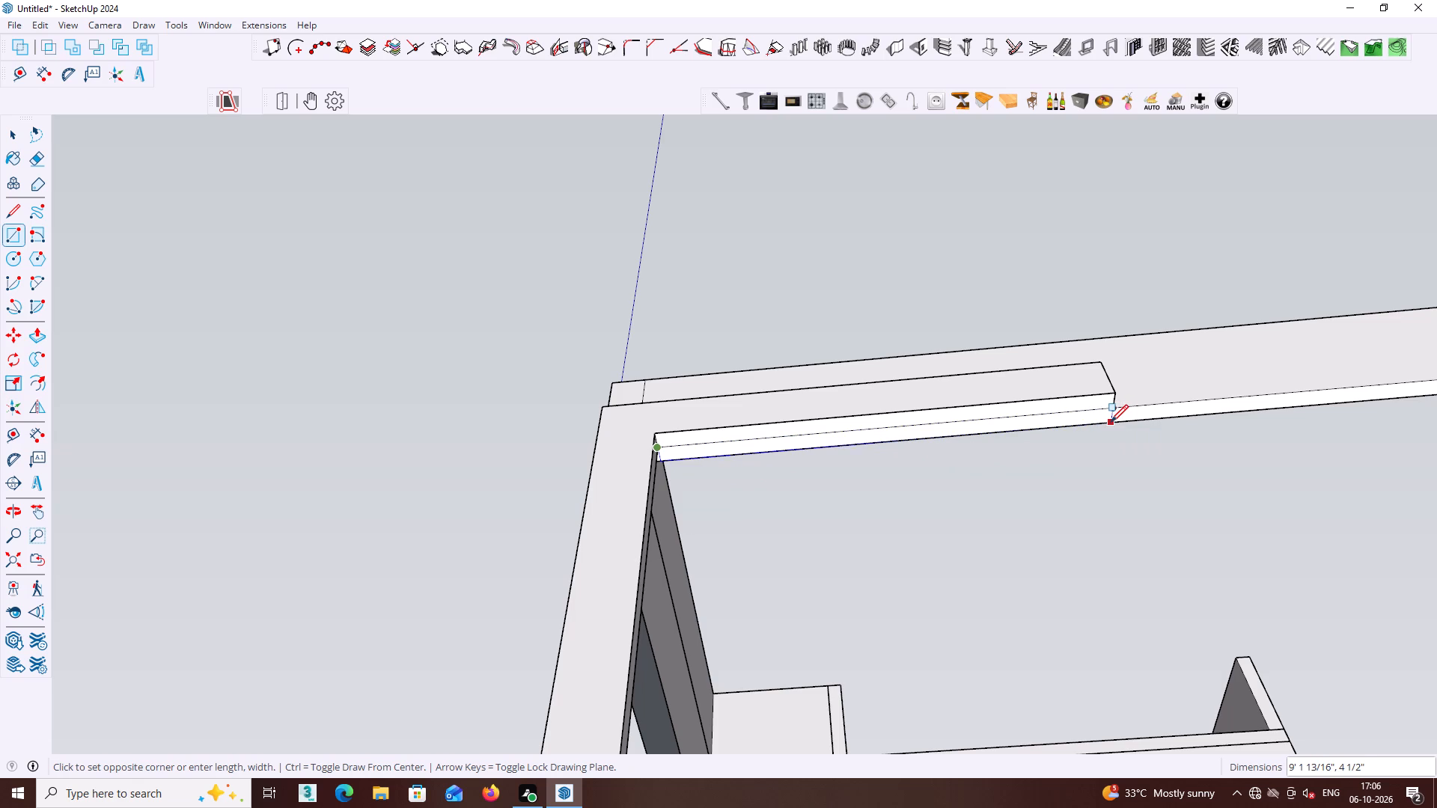
pyautogui.press('space')
# Extrude the rectangle behind the frame downward about 1' 7 1/8" to form the panel below the upper wall band.
pyautogui.click(965, 427)
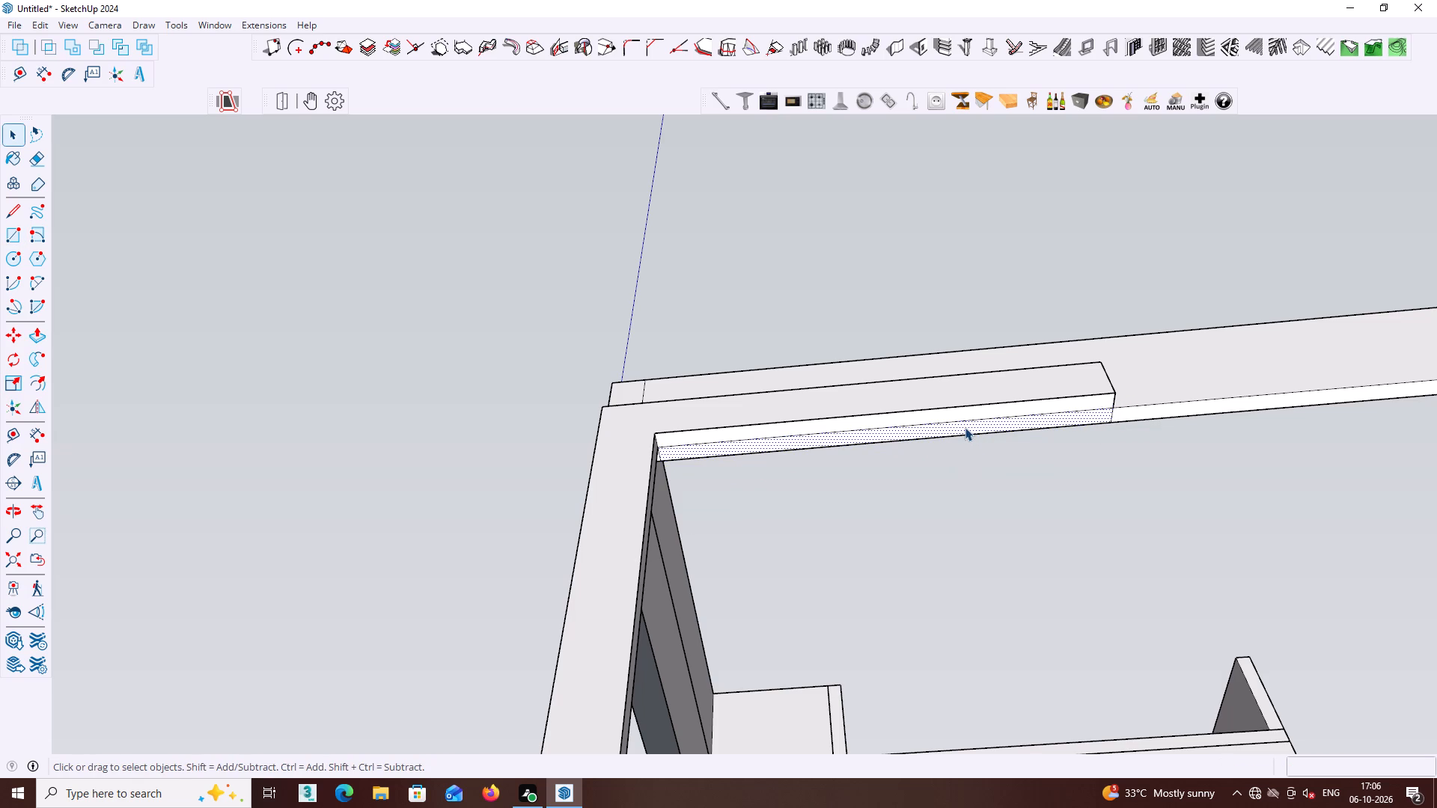
pyautogui.press('p')
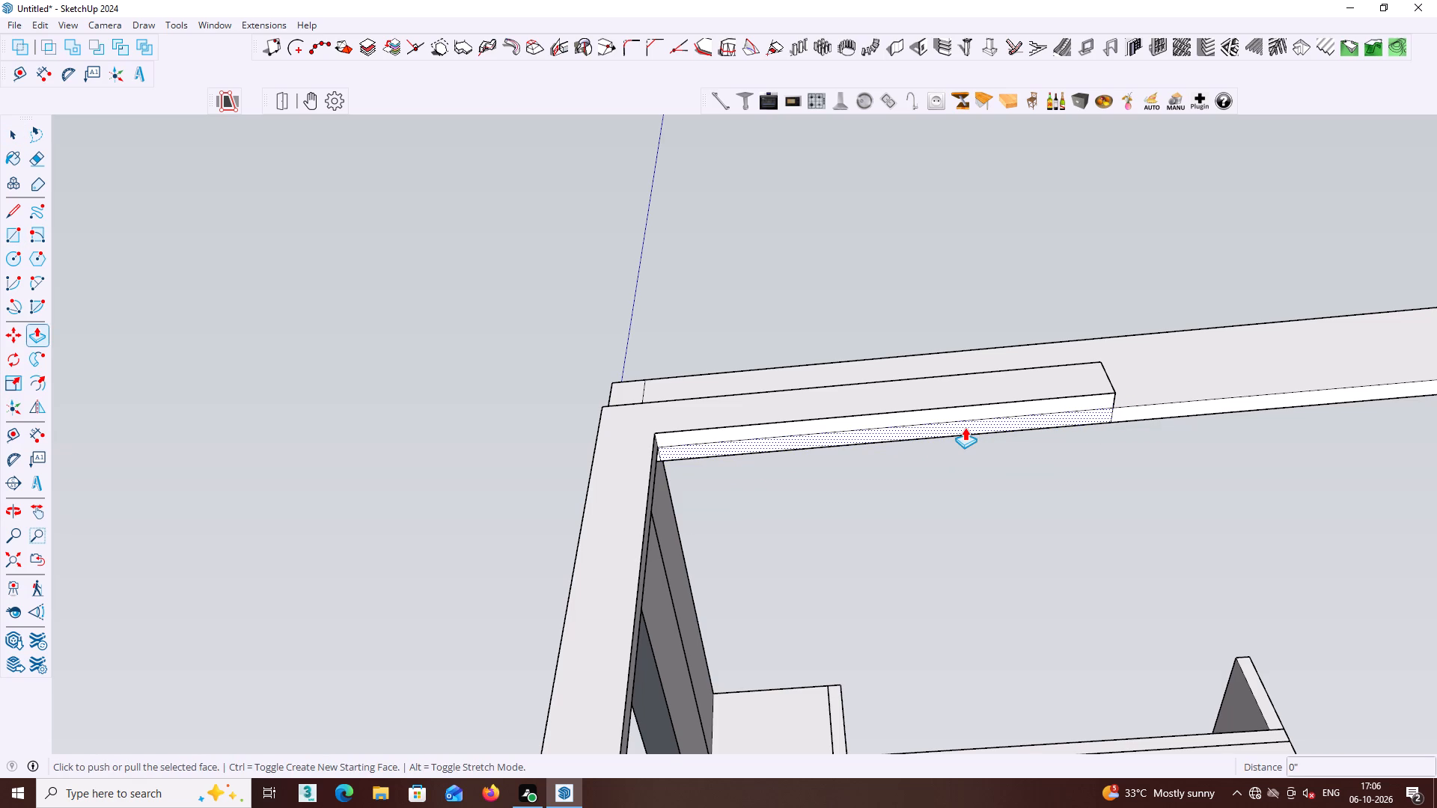
pyautogui.click(965, 427)
pyautogui.moveTo(965, 496); pyautogui.dragTo(1002, 640, button='middle')
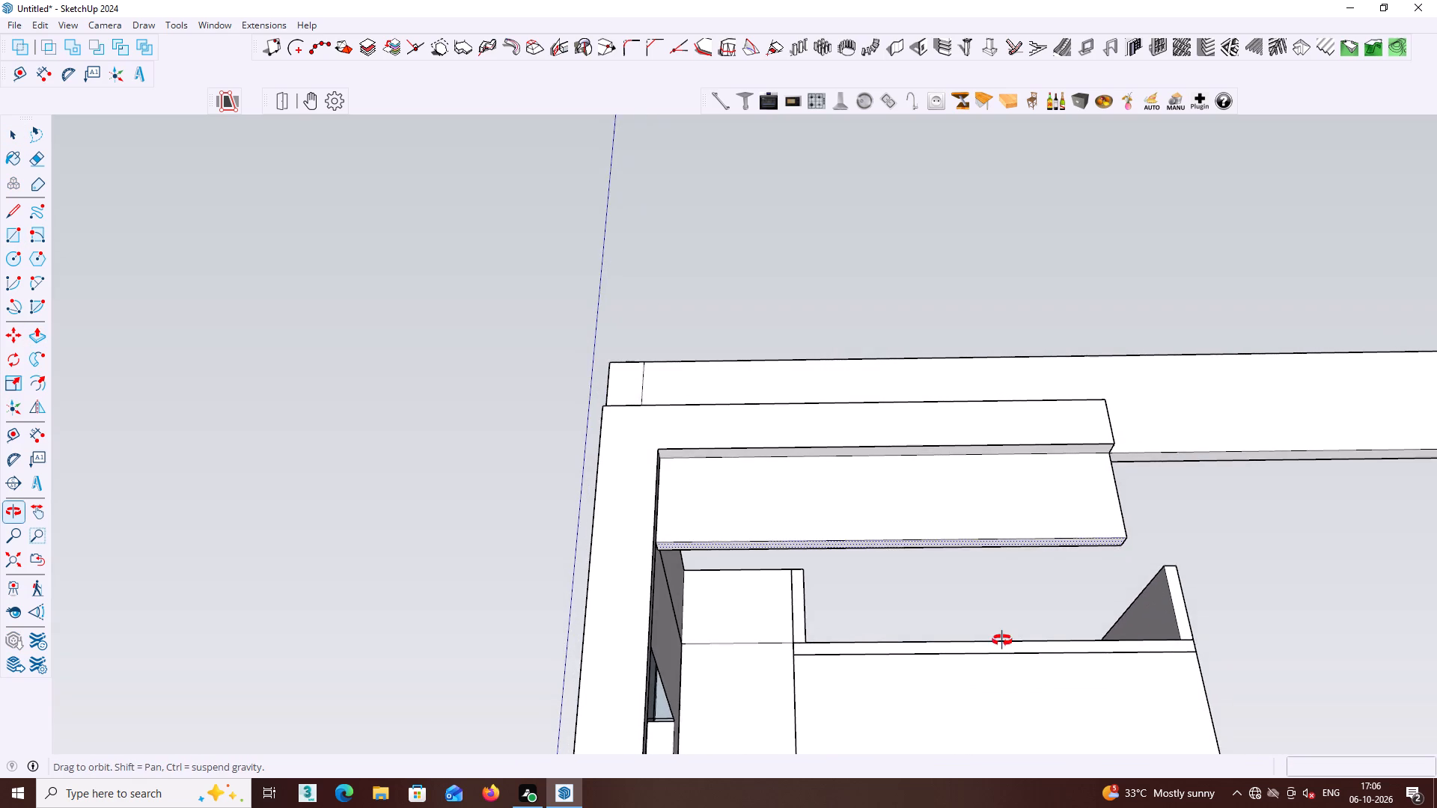
pyautogui.moveTo(1002, 640); pyautogui.dragTo(1031, 785, button='middle')
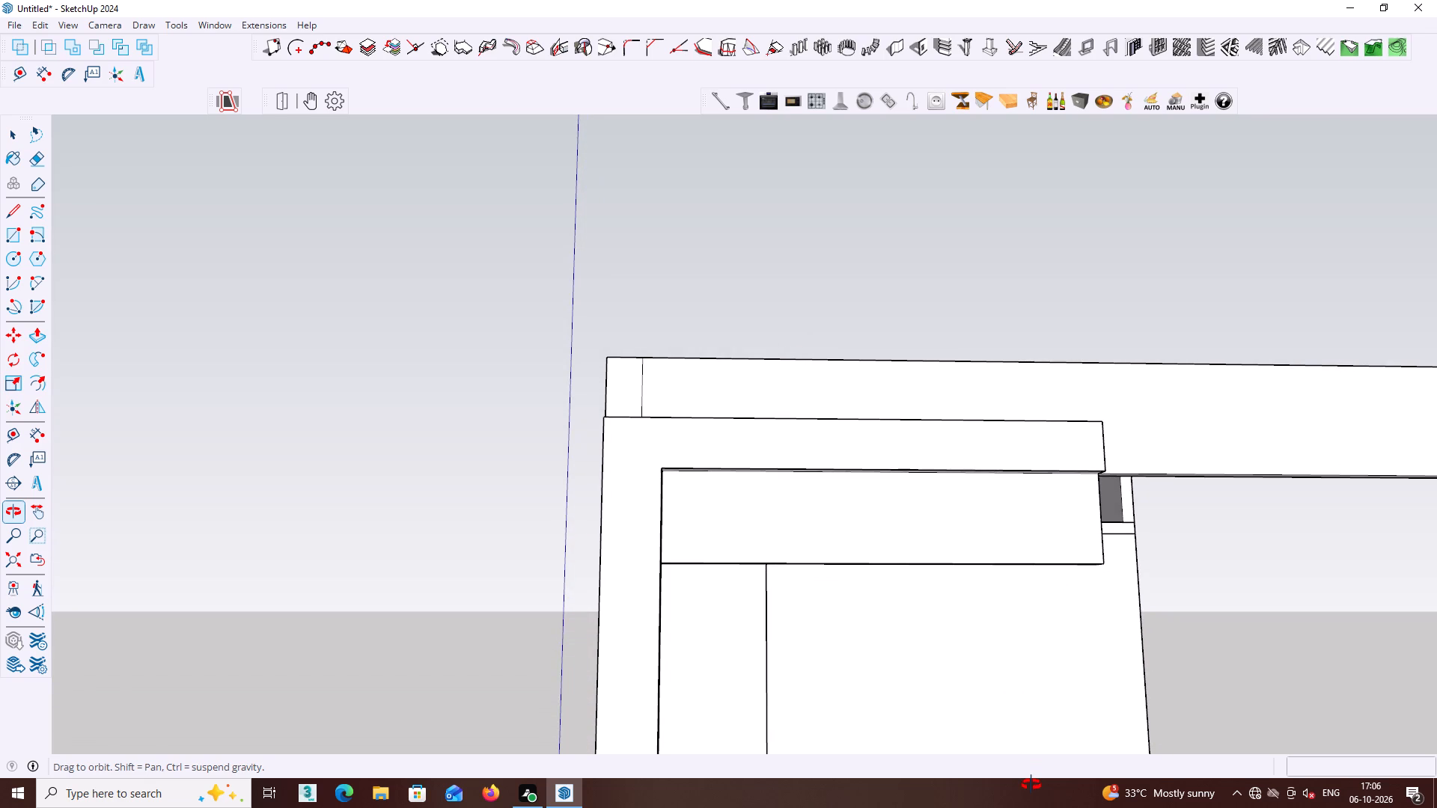
pyautogui.moveTo(1031, 785); pyautogui.dragTo(1032, 765, button='middle')
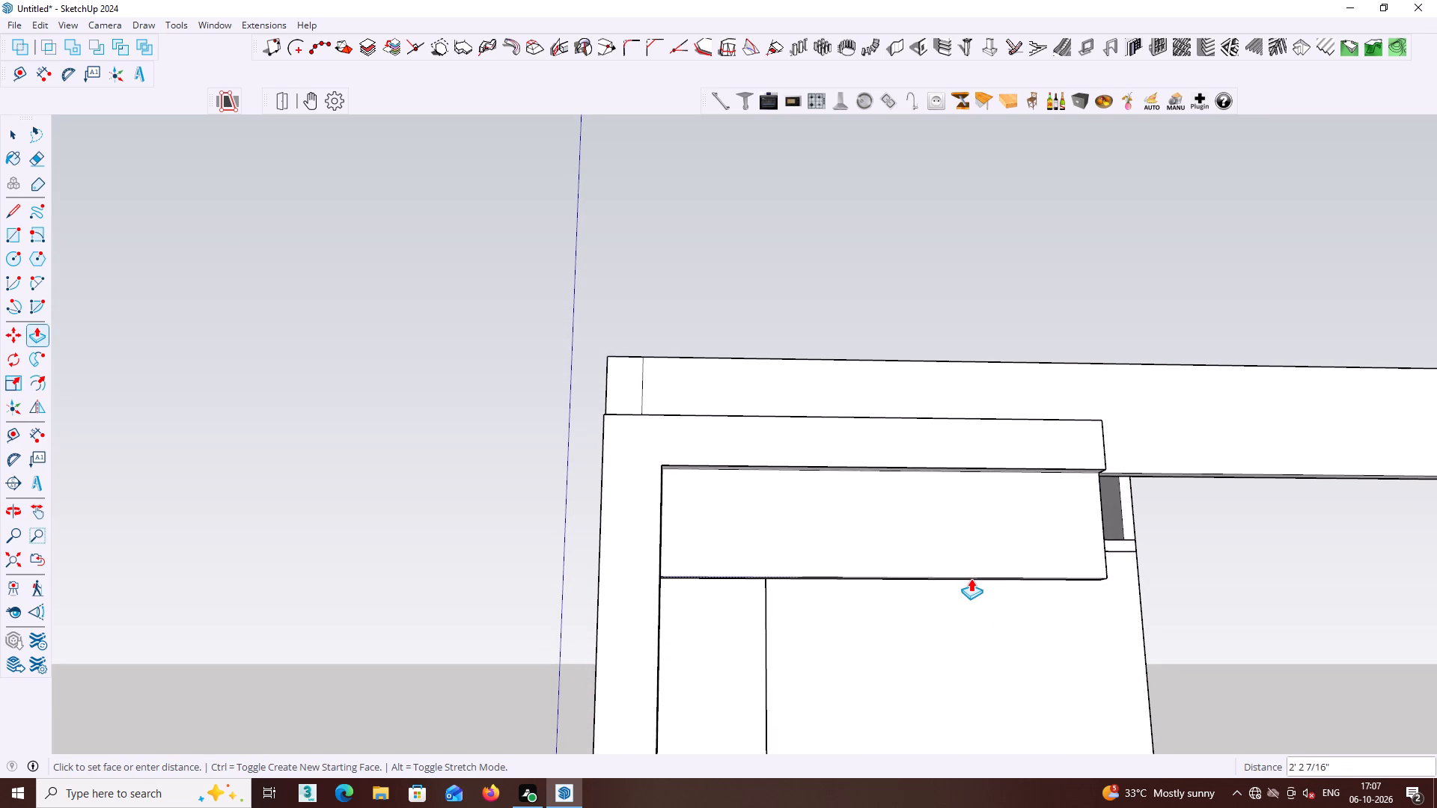
pyautogui.moveTo(971, 581); pyautogui.dragTo(993, 663, button='middle')
pyautogui.middleClick(993, 663)
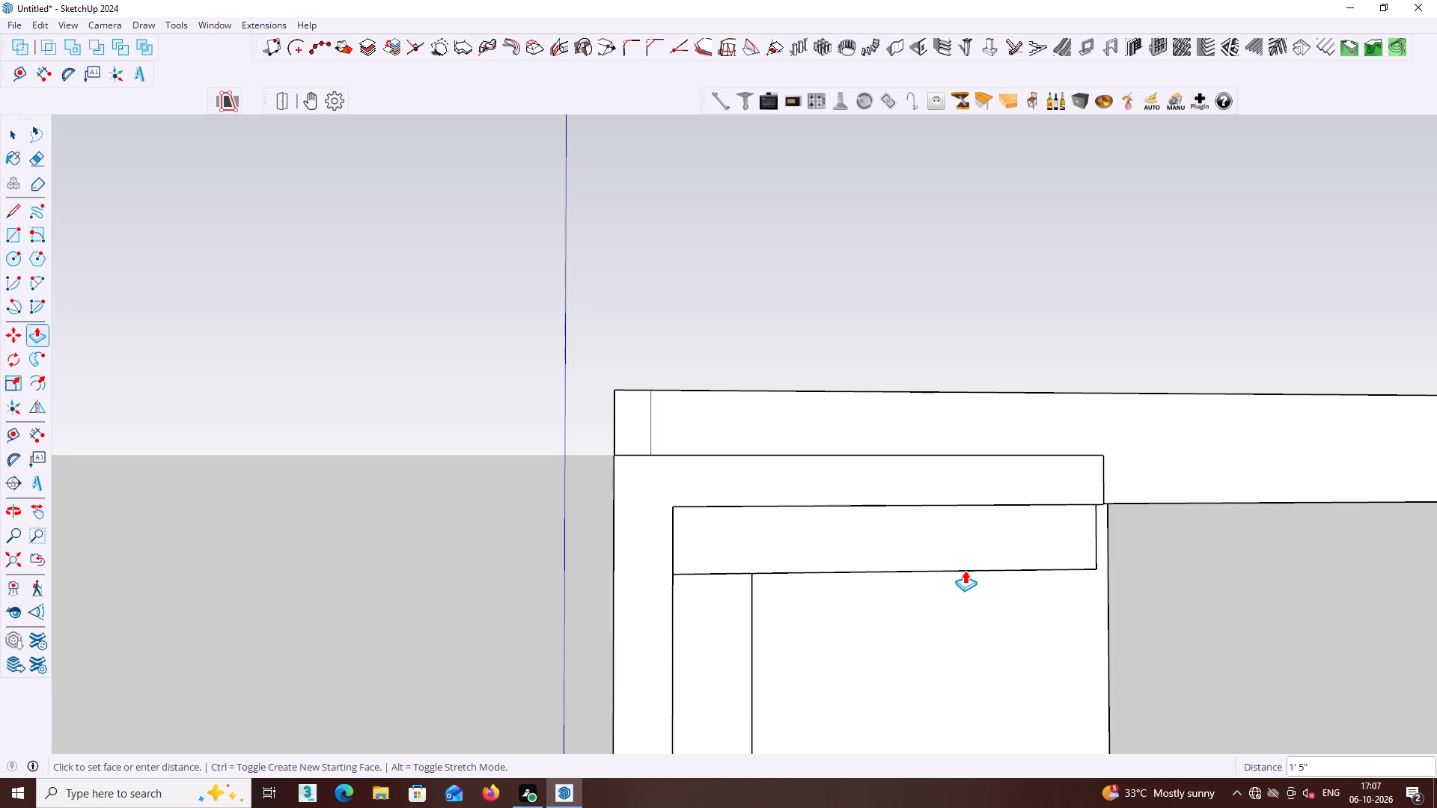
pyautogui.click(970, 578)
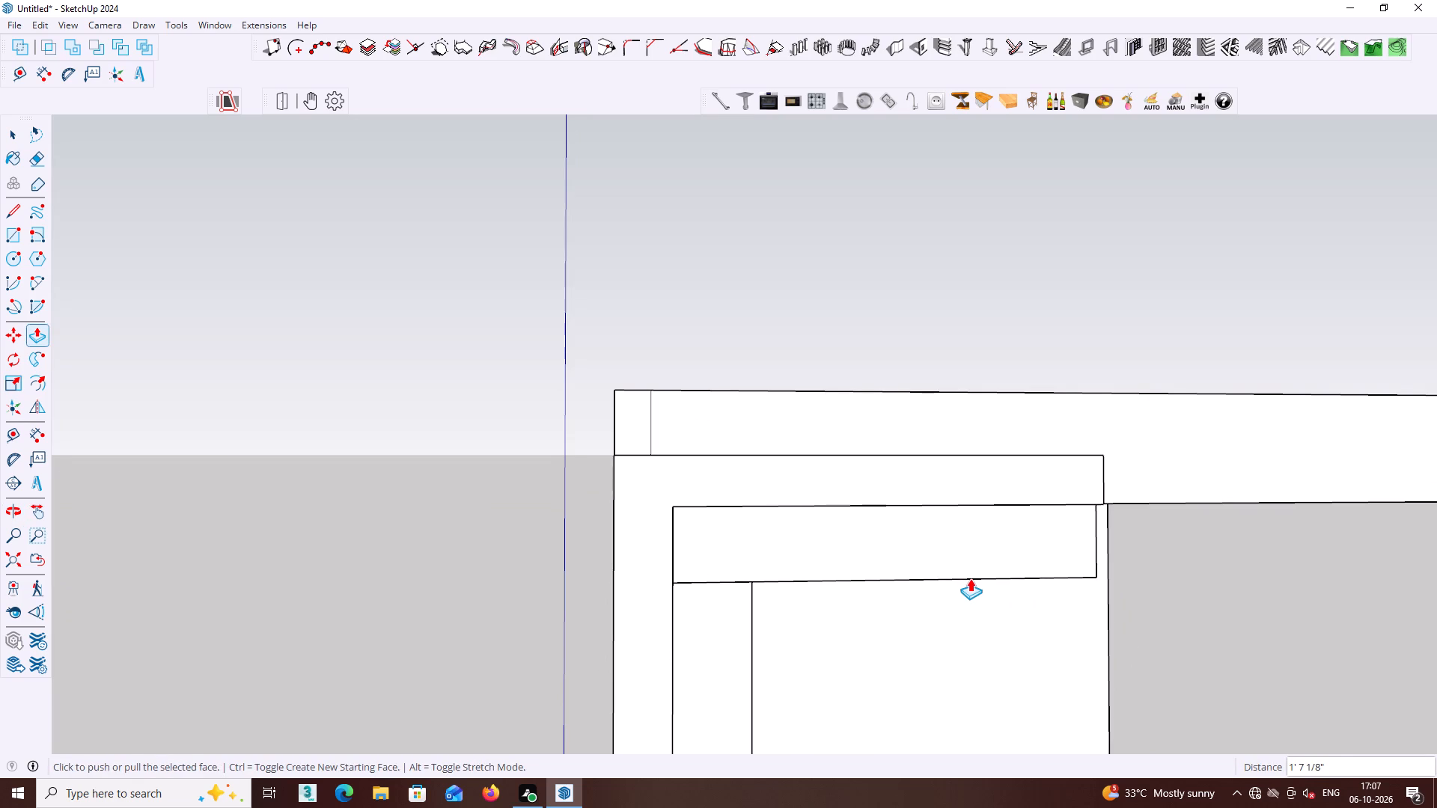
pyautogui.press('space')
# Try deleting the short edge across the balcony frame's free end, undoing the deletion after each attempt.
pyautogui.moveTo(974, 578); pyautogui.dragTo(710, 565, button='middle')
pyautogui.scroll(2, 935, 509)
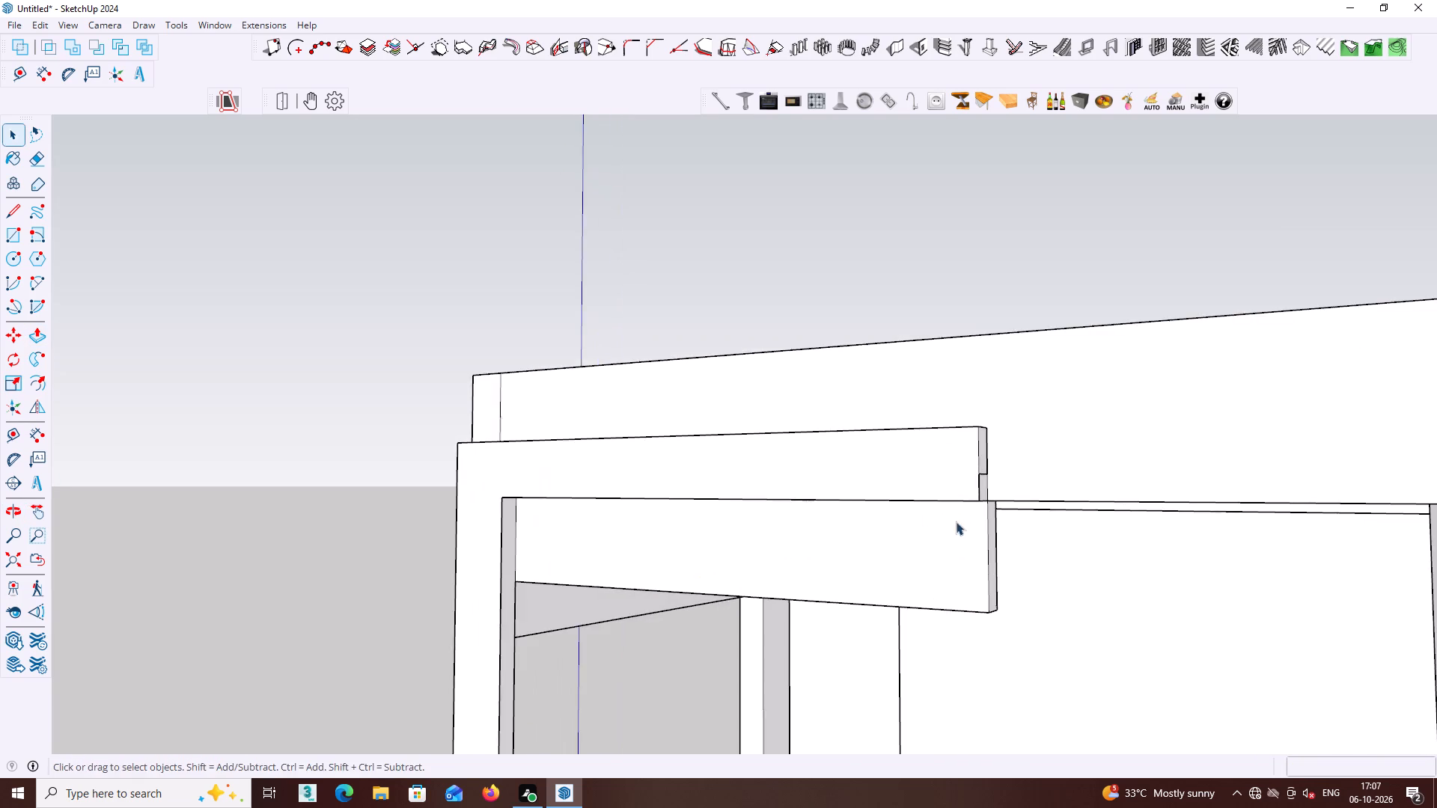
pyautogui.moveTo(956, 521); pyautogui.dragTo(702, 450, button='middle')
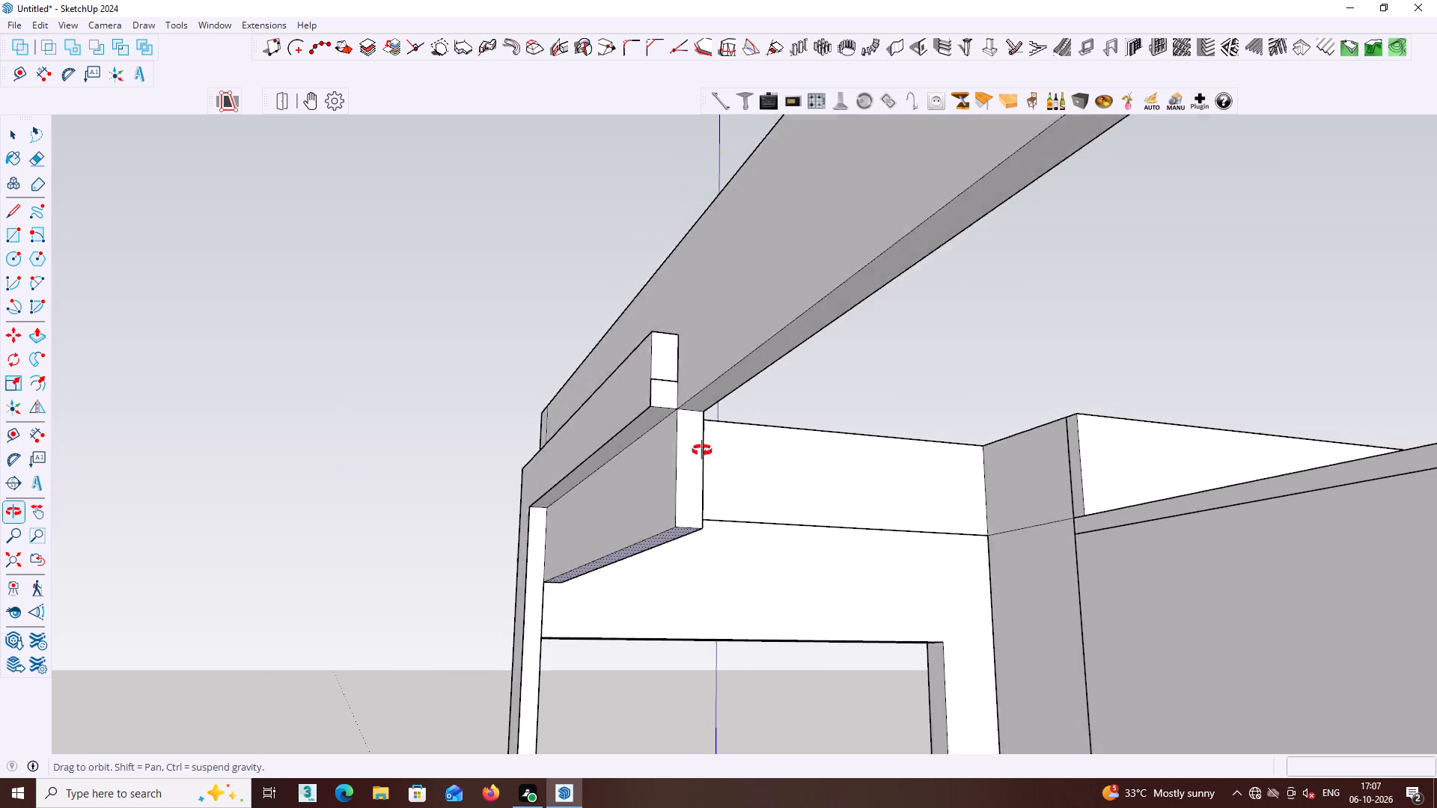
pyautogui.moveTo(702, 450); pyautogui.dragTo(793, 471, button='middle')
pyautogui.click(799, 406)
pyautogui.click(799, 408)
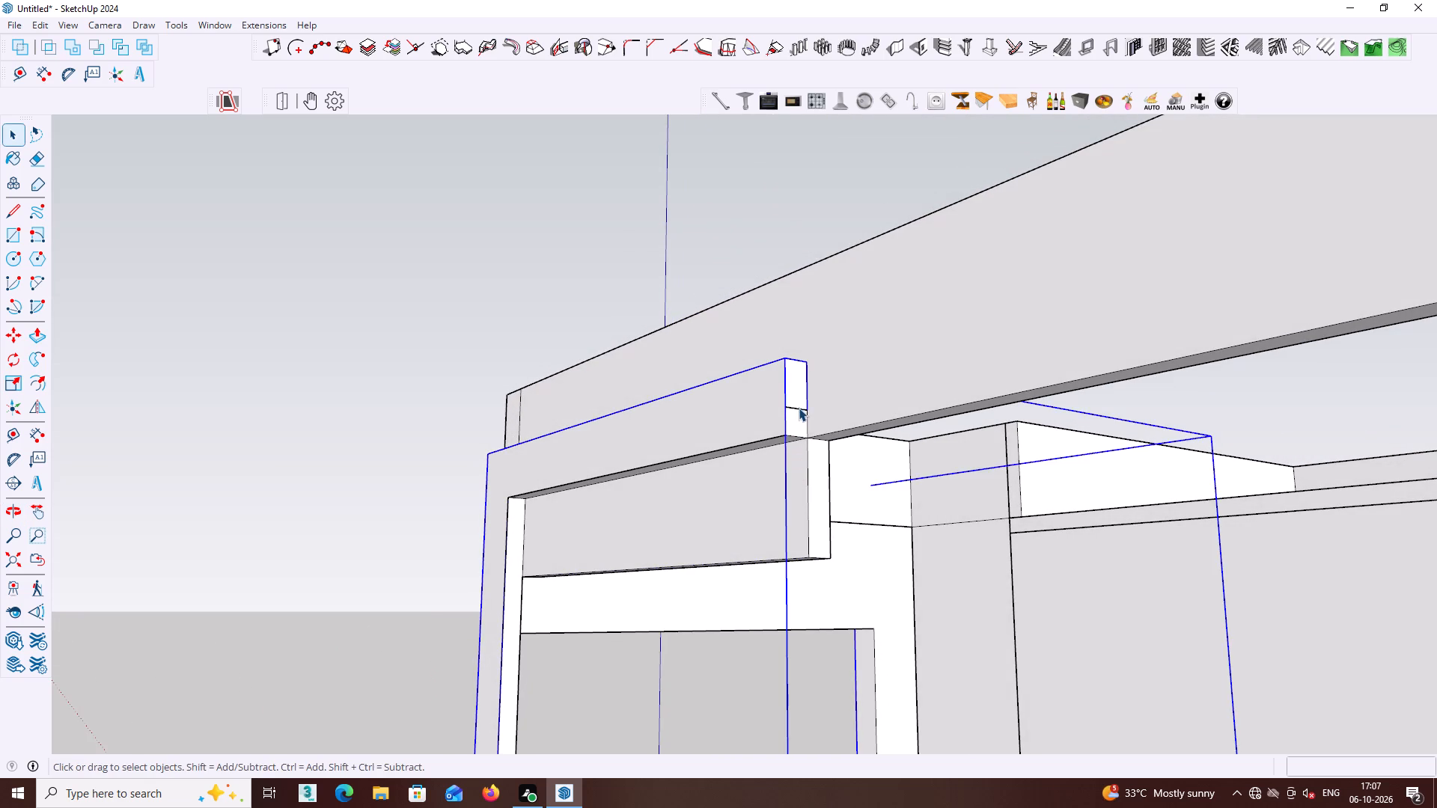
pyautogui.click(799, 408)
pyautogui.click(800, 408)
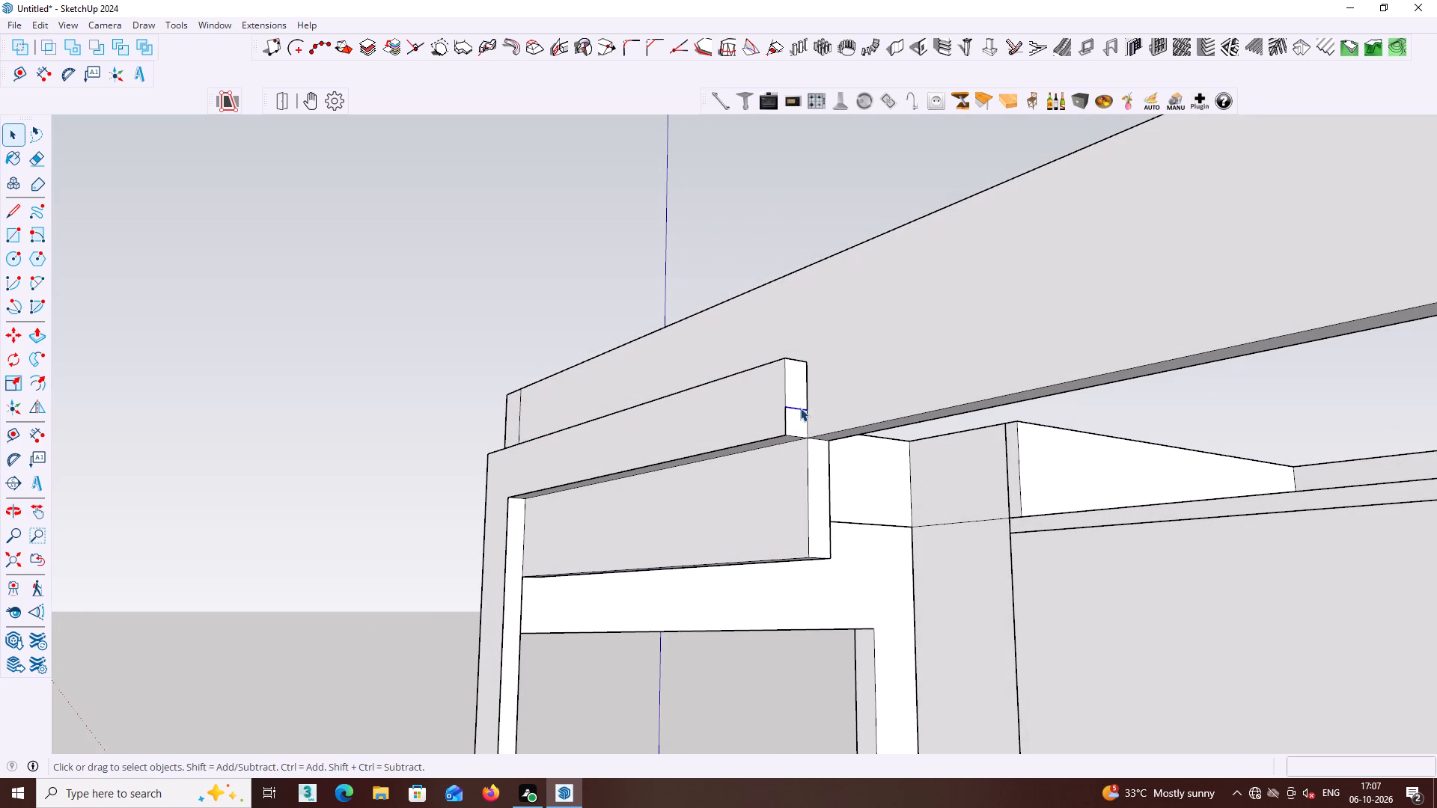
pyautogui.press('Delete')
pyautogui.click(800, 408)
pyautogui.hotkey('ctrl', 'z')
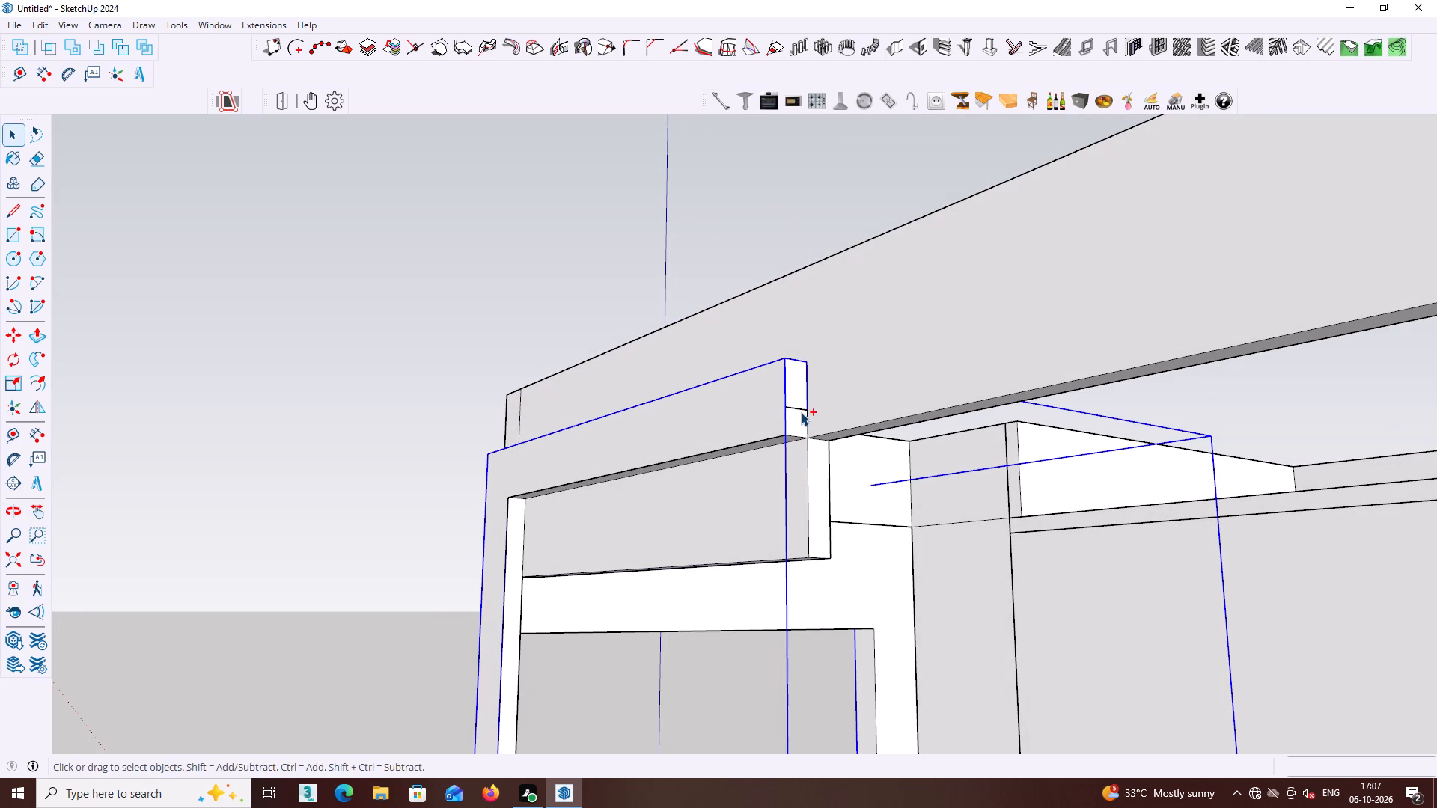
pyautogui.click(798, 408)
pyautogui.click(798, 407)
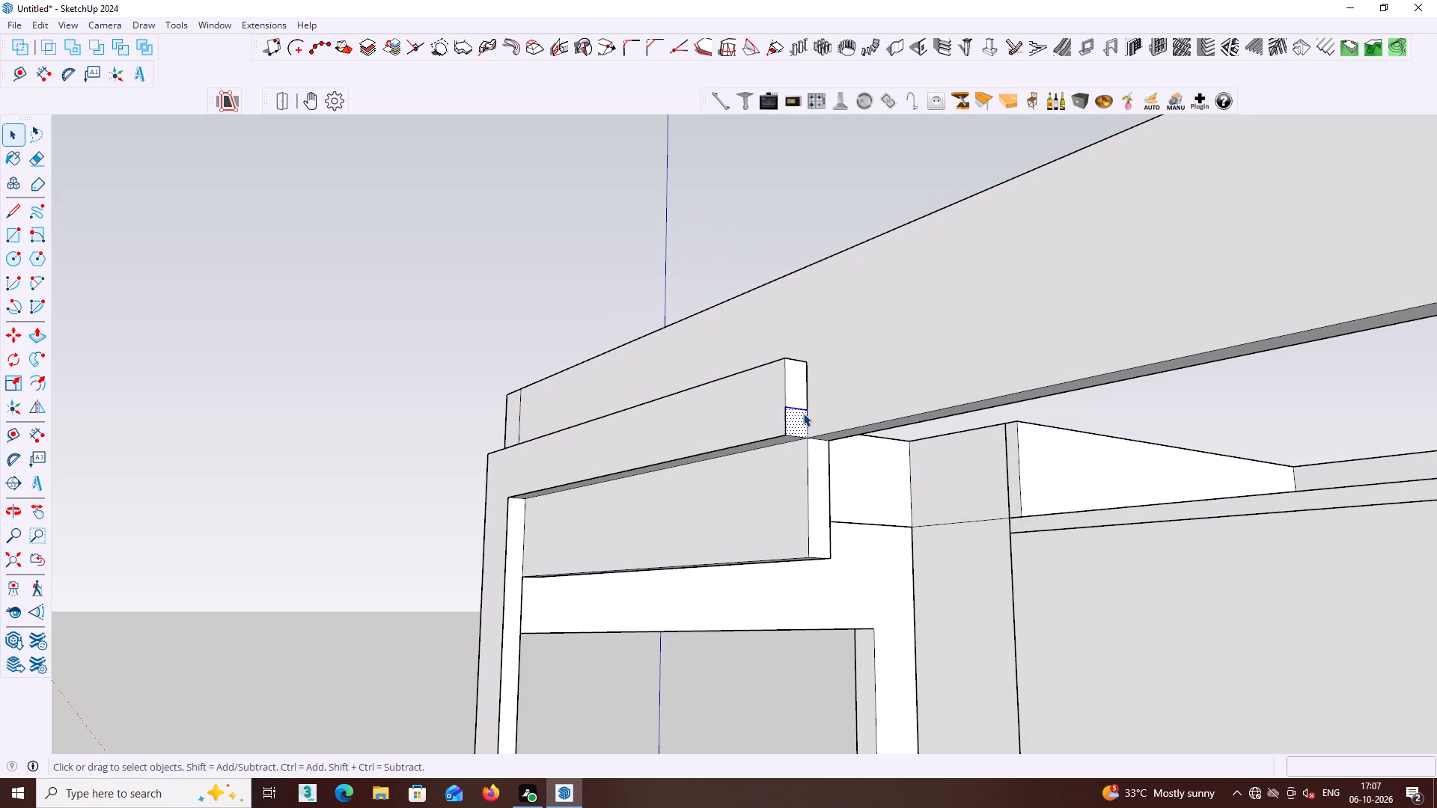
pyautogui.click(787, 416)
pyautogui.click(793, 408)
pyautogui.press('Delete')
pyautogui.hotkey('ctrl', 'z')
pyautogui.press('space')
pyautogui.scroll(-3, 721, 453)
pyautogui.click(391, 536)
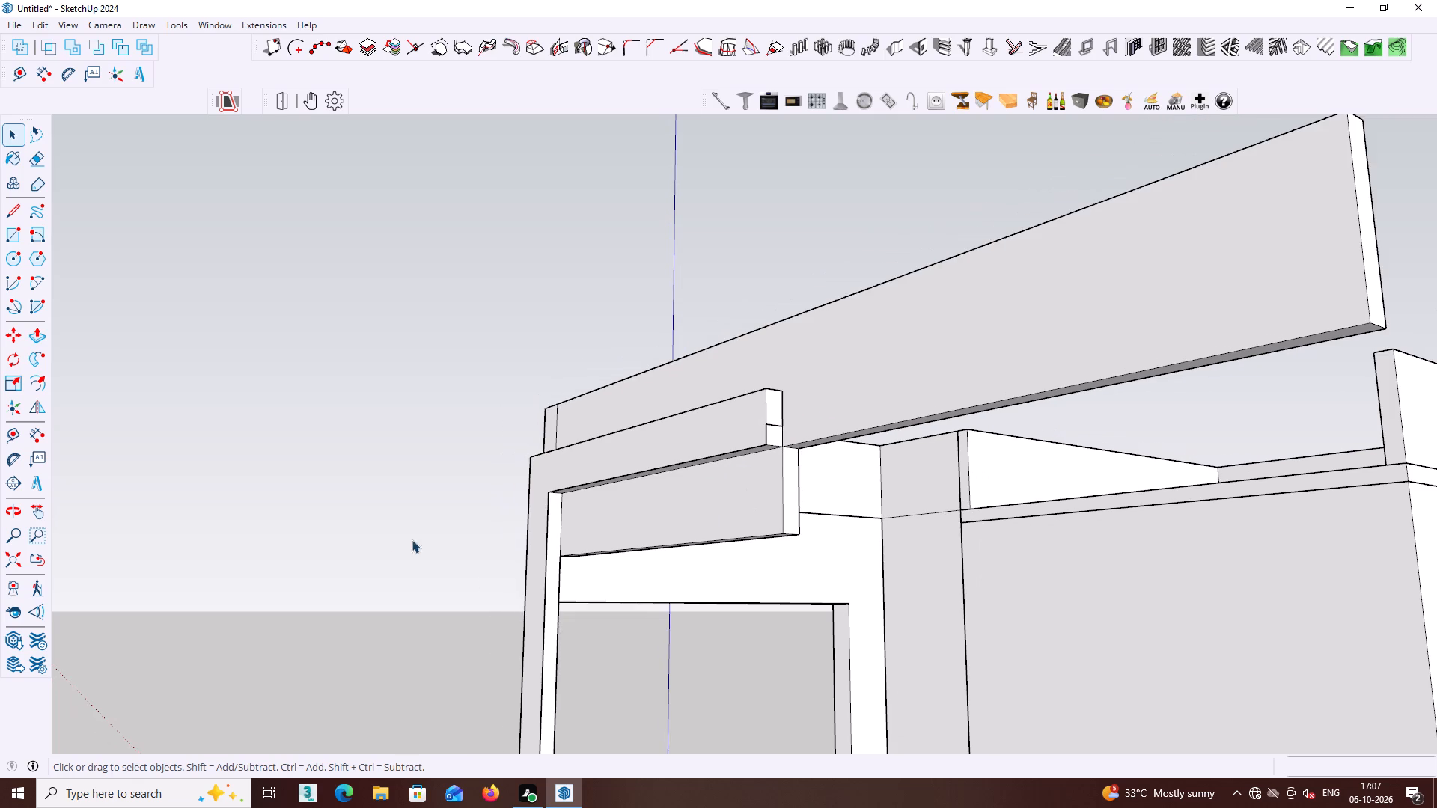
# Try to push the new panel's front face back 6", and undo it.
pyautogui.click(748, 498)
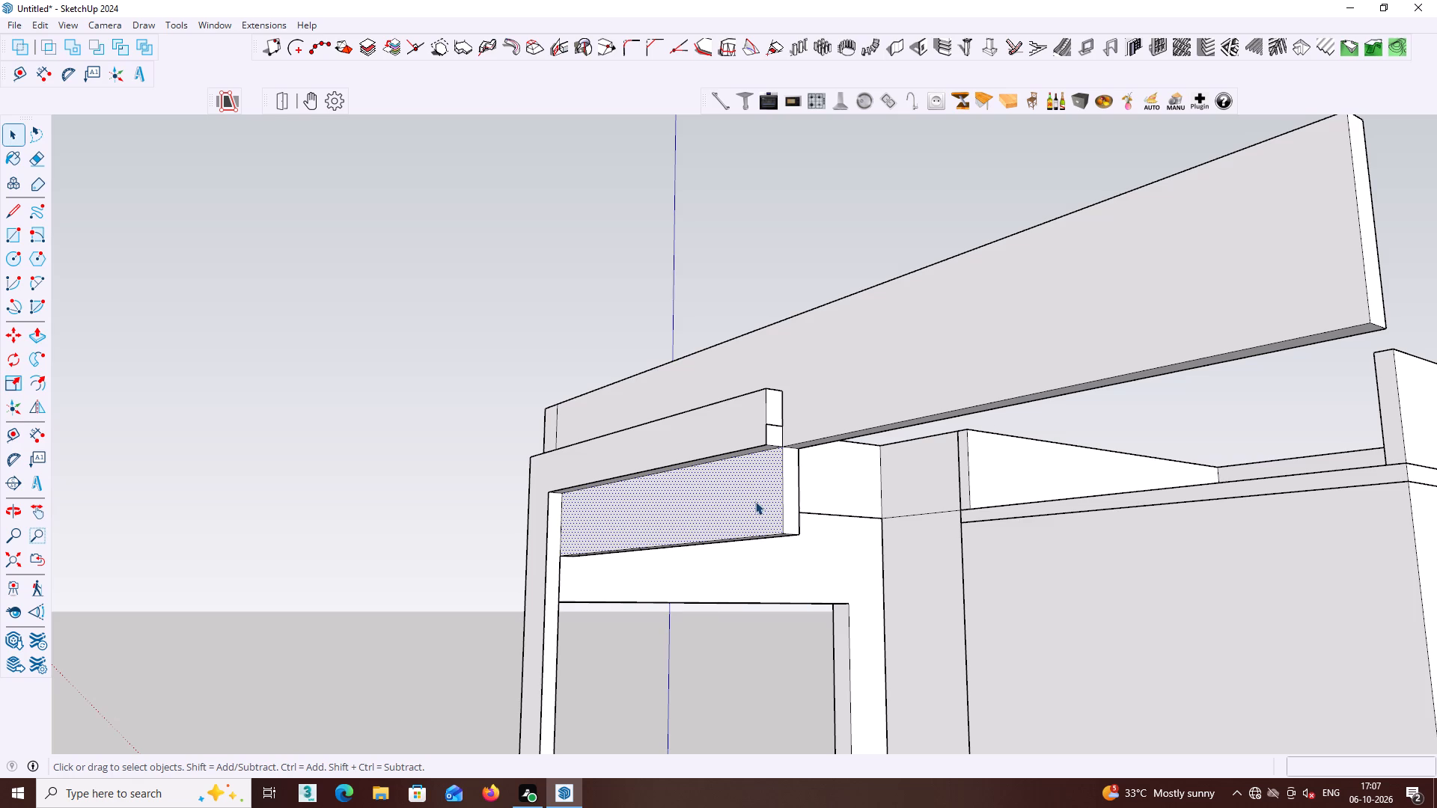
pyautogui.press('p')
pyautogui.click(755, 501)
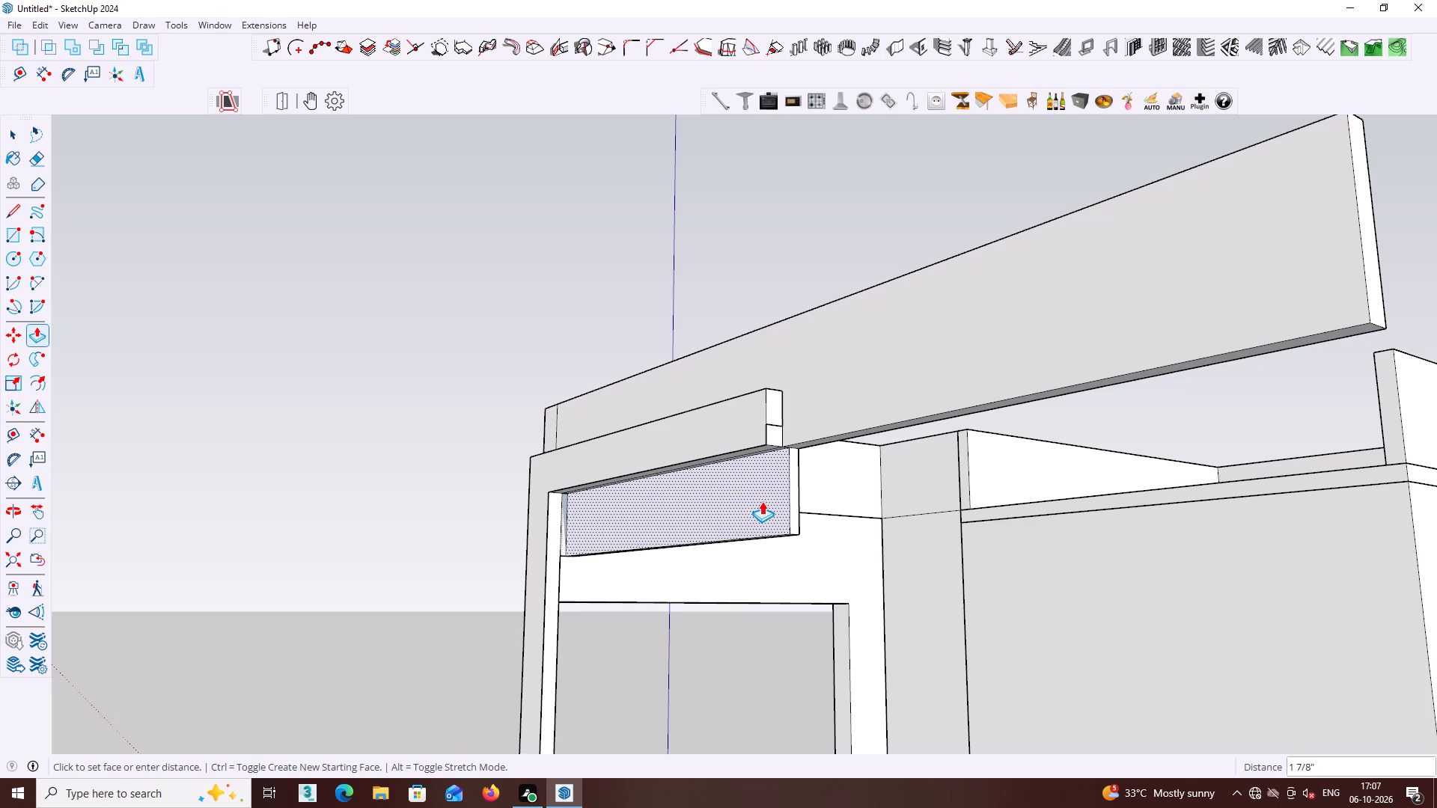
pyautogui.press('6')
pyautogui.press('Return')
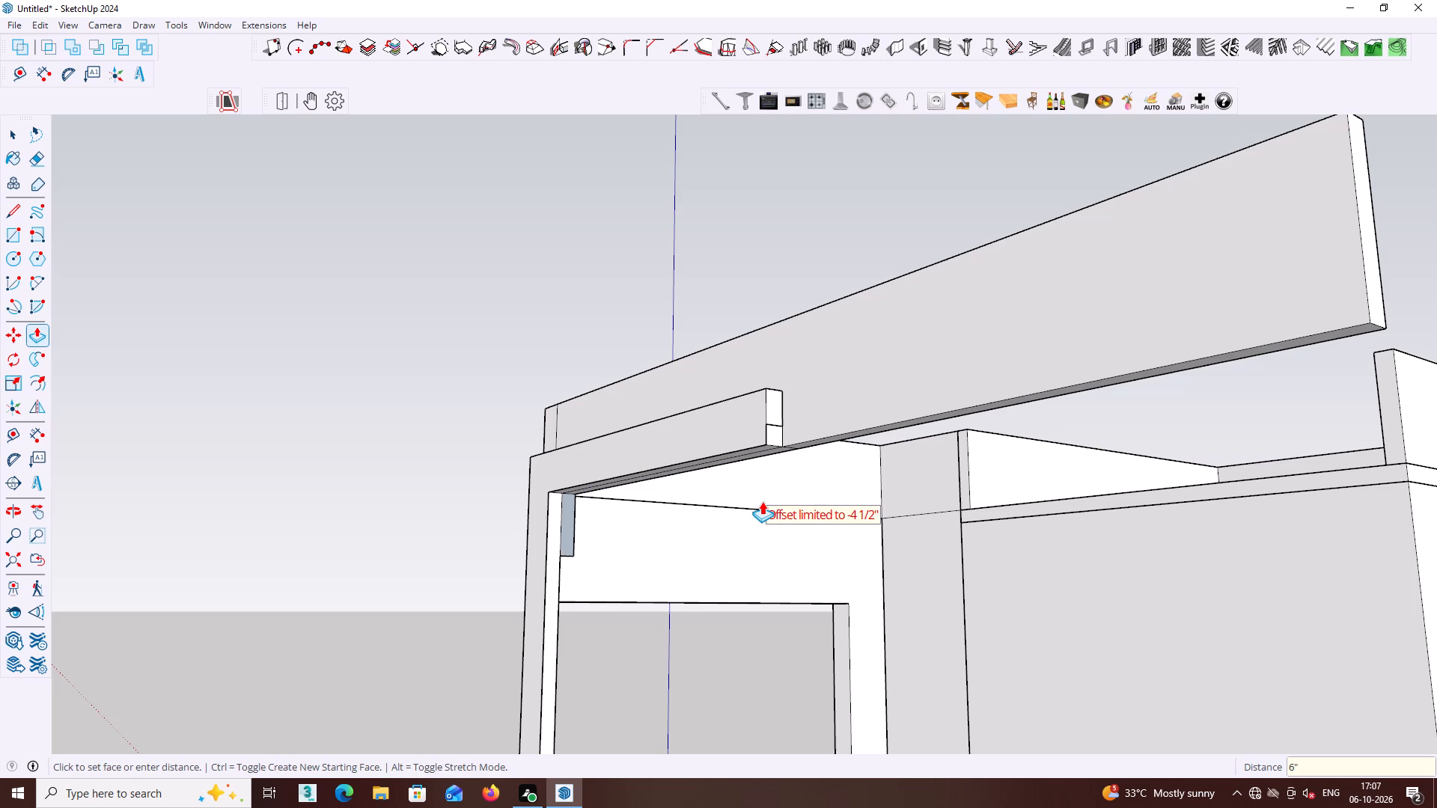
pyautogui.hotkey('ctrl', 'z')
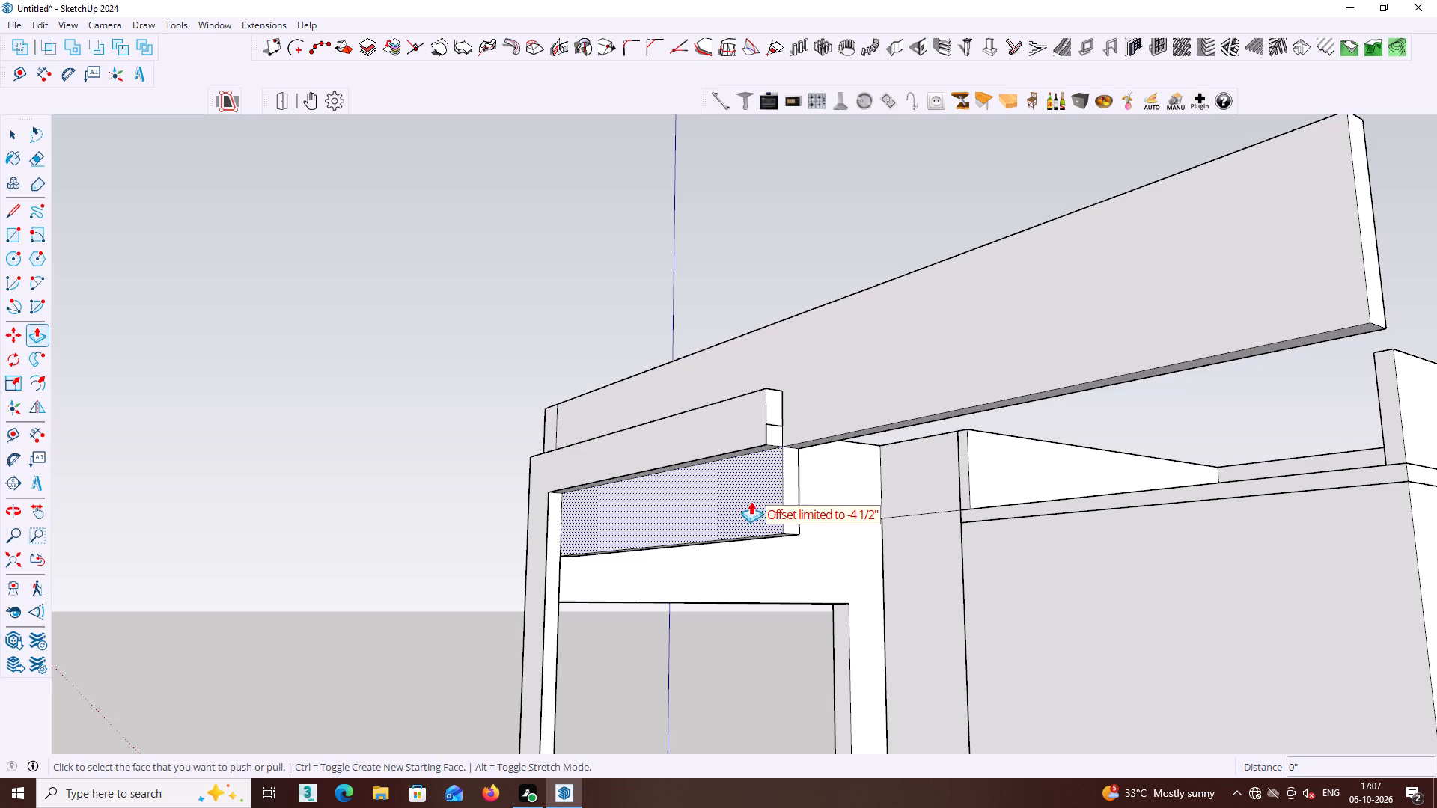
# Push the hanging panel's front face back about 2 13/16" behind the frame.
pyautogui.scroll(-1, 454, 487)
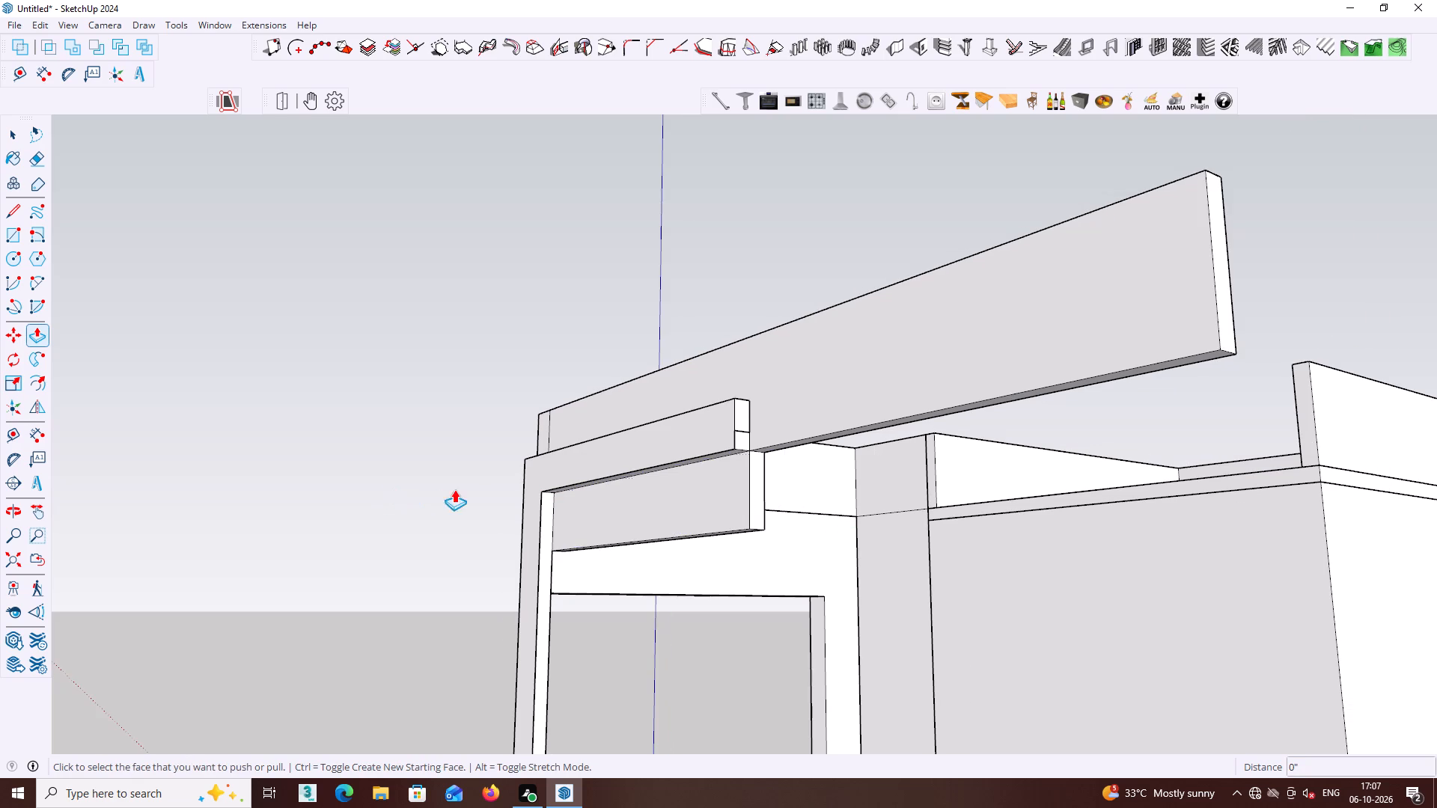
pyautogui.moveTo(336, 494); pyautogui.dragTo(313, 492, button='middle')
pyautogui.moveTo(782, 507); pyautogui.dragTo(58, 462, button='middle')
pyautogui.moveTo(141, 484); pyautogui.dragTo(158, 489, button='middle')
pyautogui.moveTo(323, 521); pyautogui.dragTo(620, 560, button='middle')
pyautogui.scroll(-16, 511, 521)
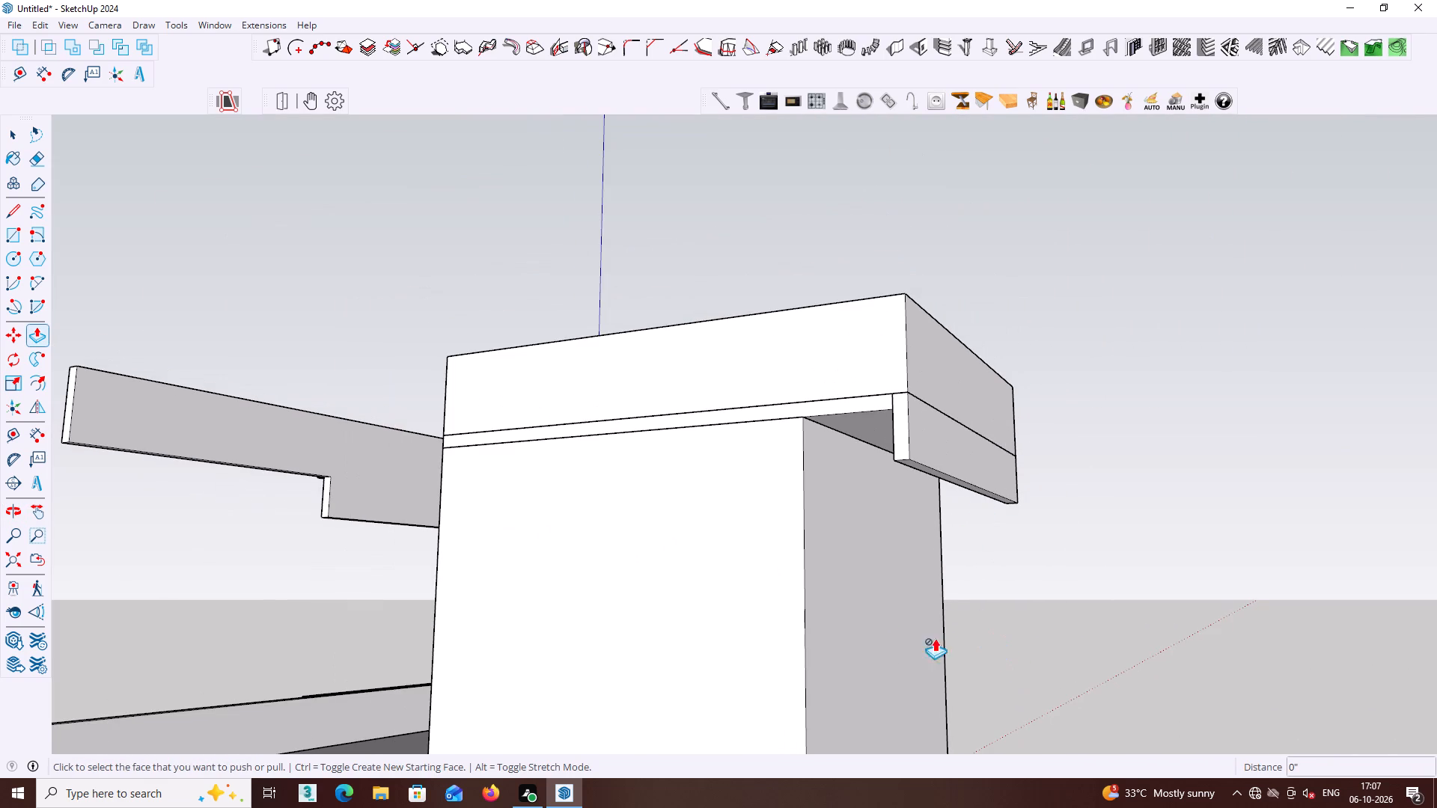
pyautogui.scroll(-6, 930, 580)
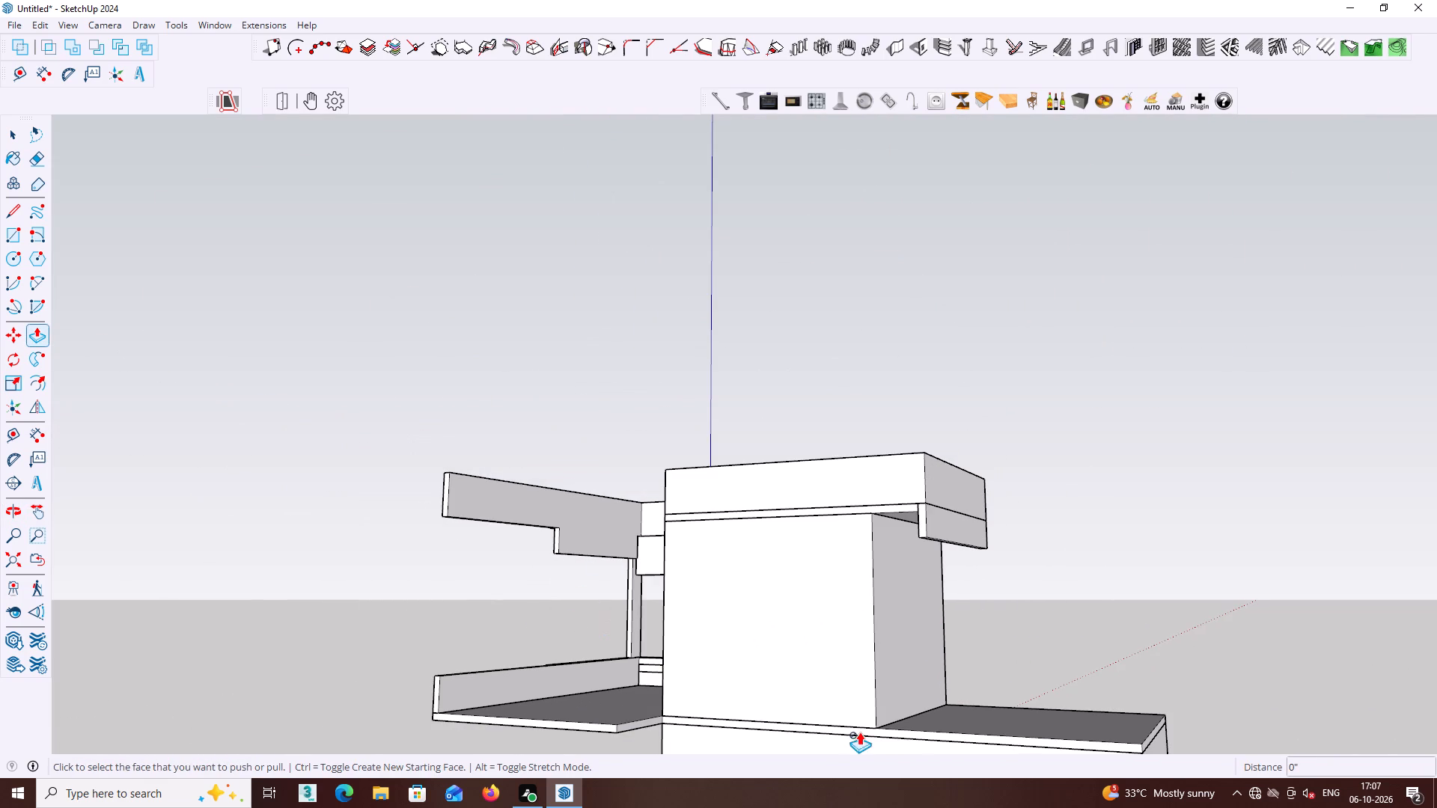
pyautogui.moveTo(434, 525); pyautogui.dragTo(1129, 720, button='middle')
pyautogui.scroll(3, 658, 630)
pyautogui.scroll(1, 758, 606)
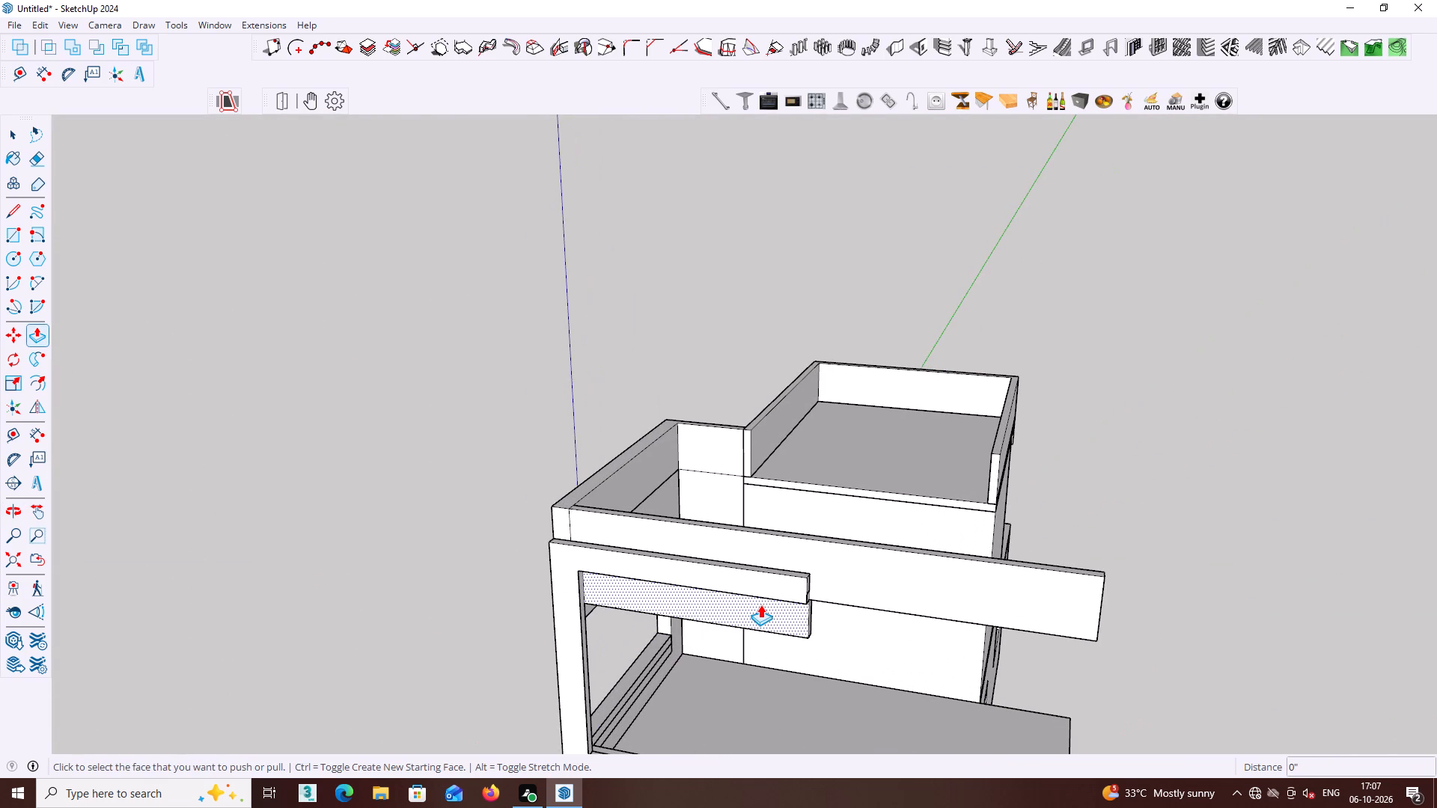
pyautogui.click(760, 605)
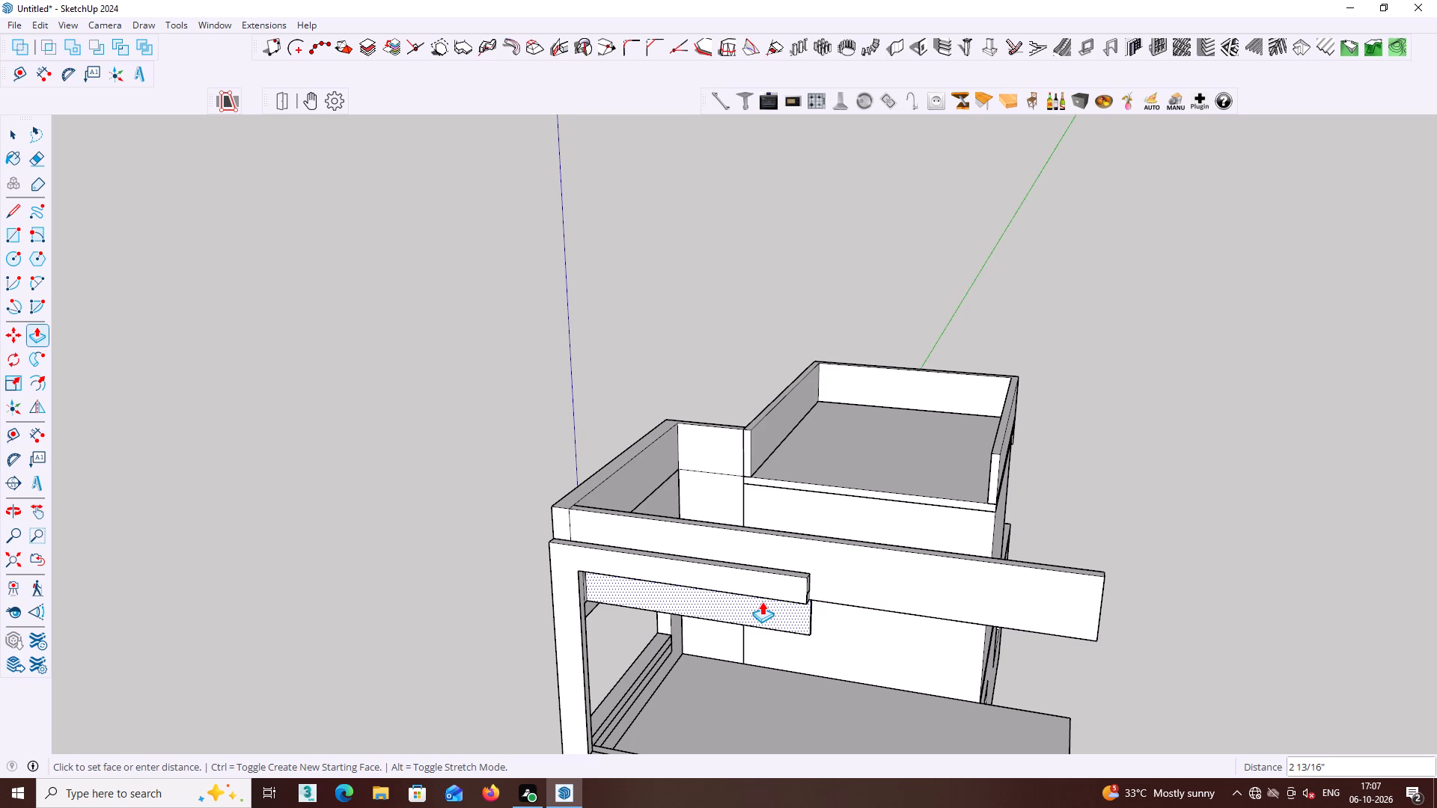
pyautogui.click(762, 602)
pyautogui.press('space')
pyautogui.click(481, 593)
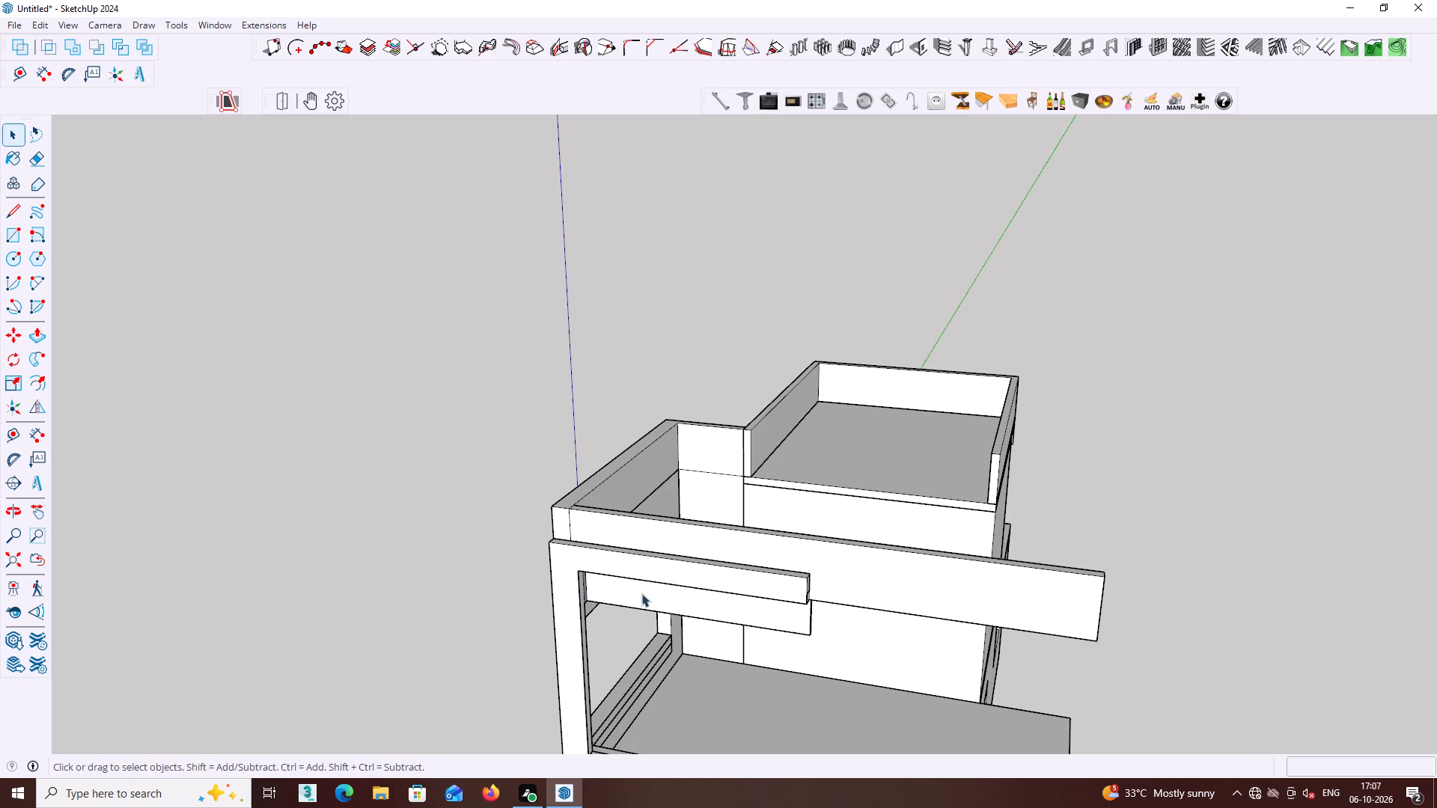
# Delete the narrow upright face beside the corner post, in front of the recessed panel.
pyautogui.moveTo(636, 587); pyautogui.dragTo(574, 538, button='middle')
pyautogui.scroll(11, 608, 566)
pyautogui.middleClick(555, 542)
pyautogui.click(549, 584)
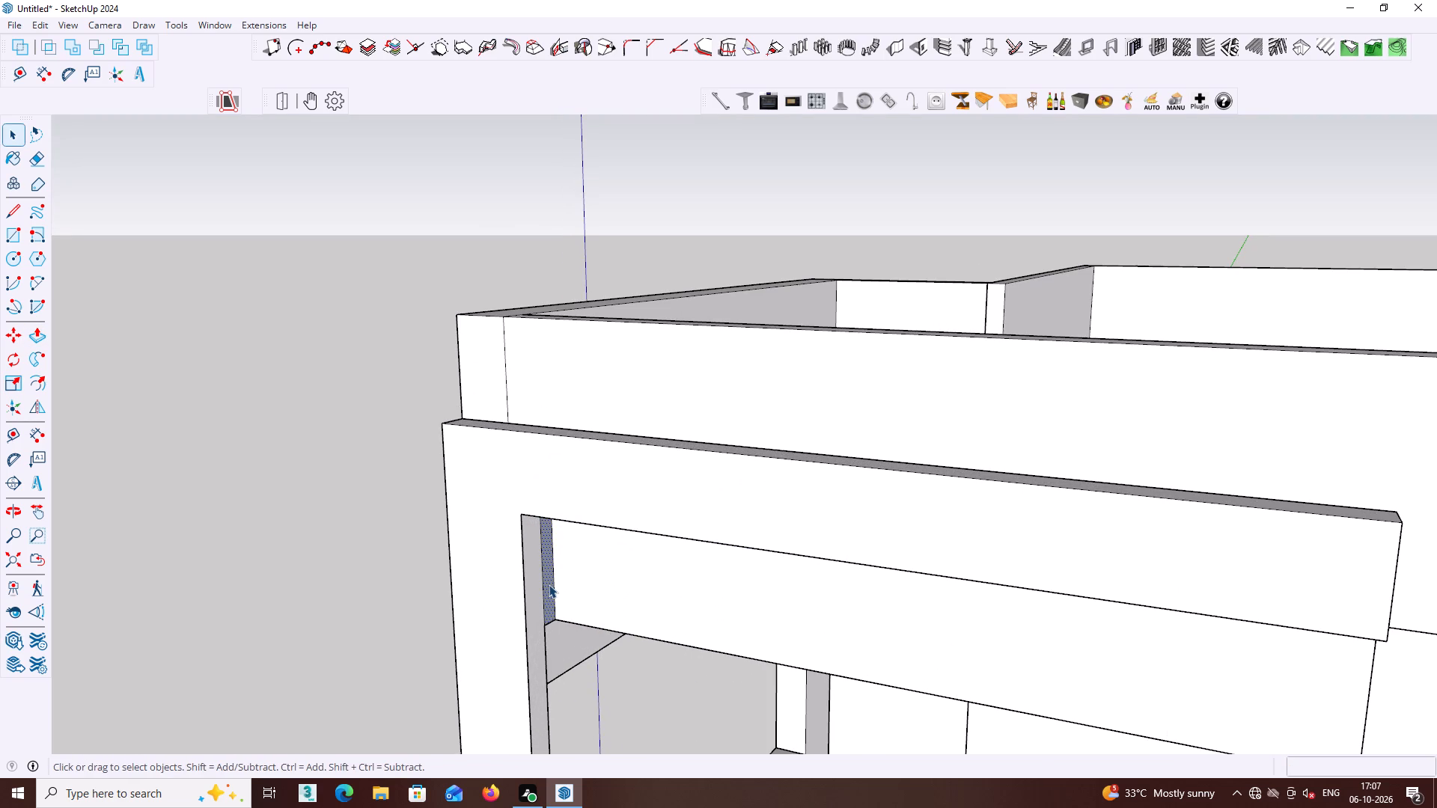
pyautogui.press('Delete')
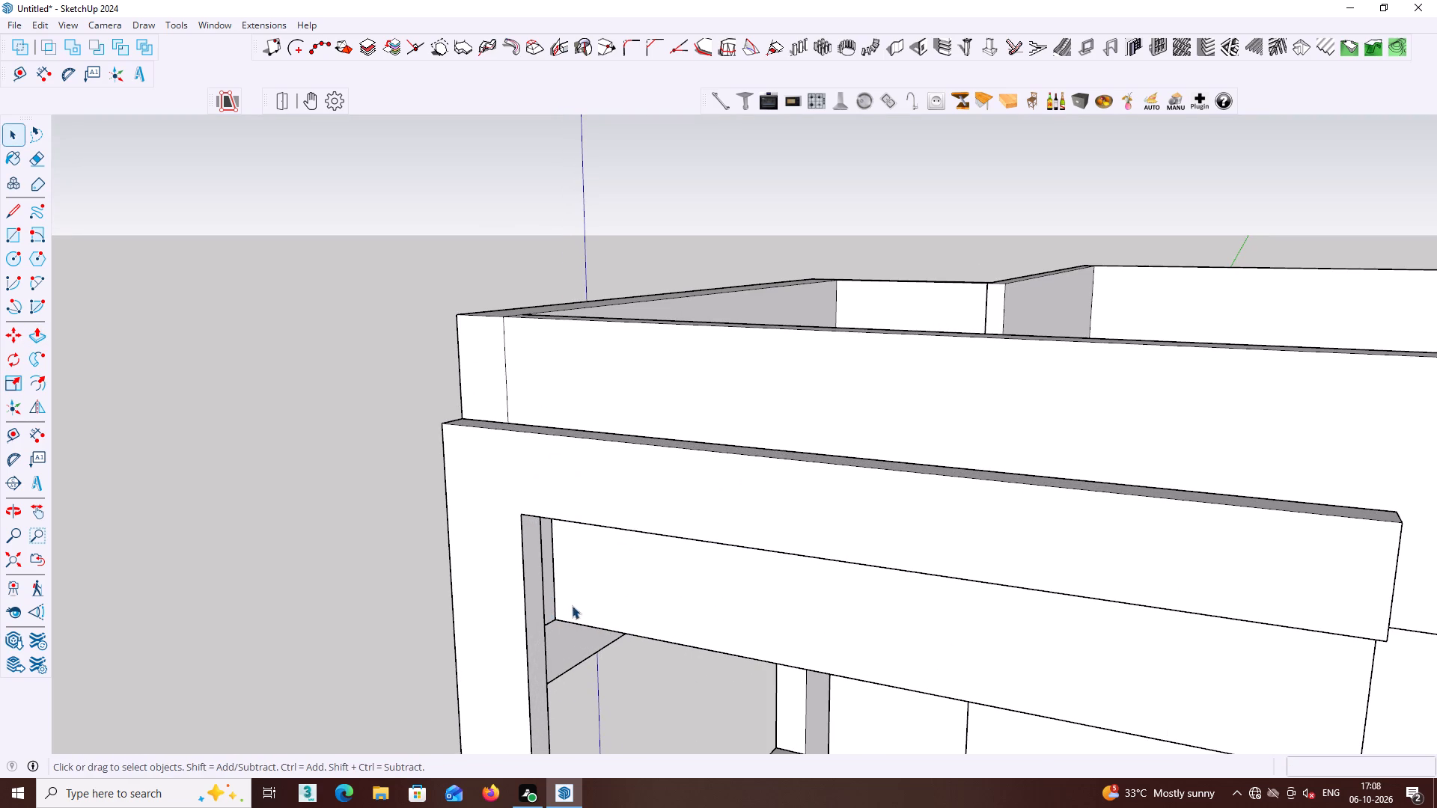
# Examine the recessed panel and its corner with the balcony frame from the front, the free end and below.
pyautogui.middleClick(448, 570)
pyautogui.middleClick(299, 542)
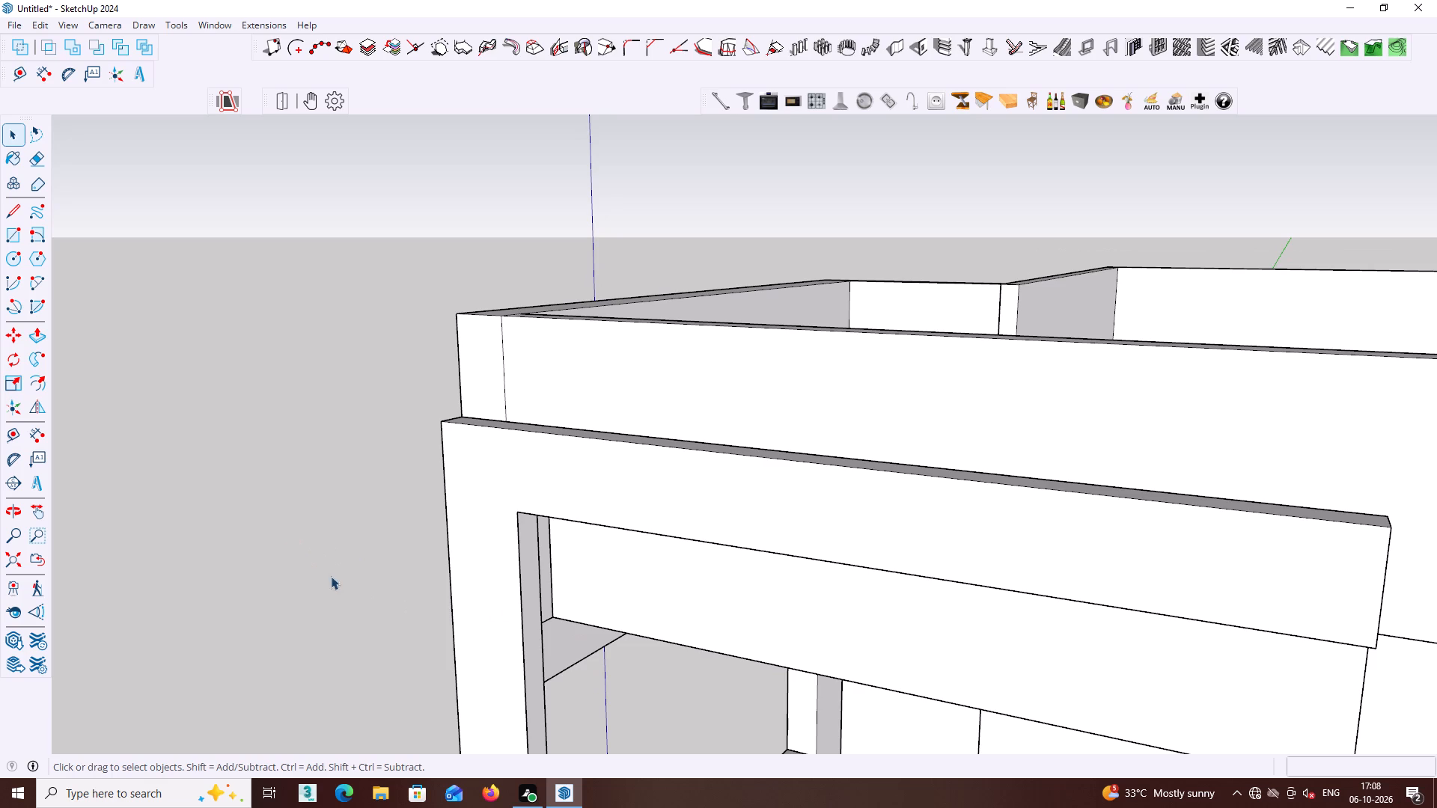
pyautogui.scroll(-6, 495, 530)
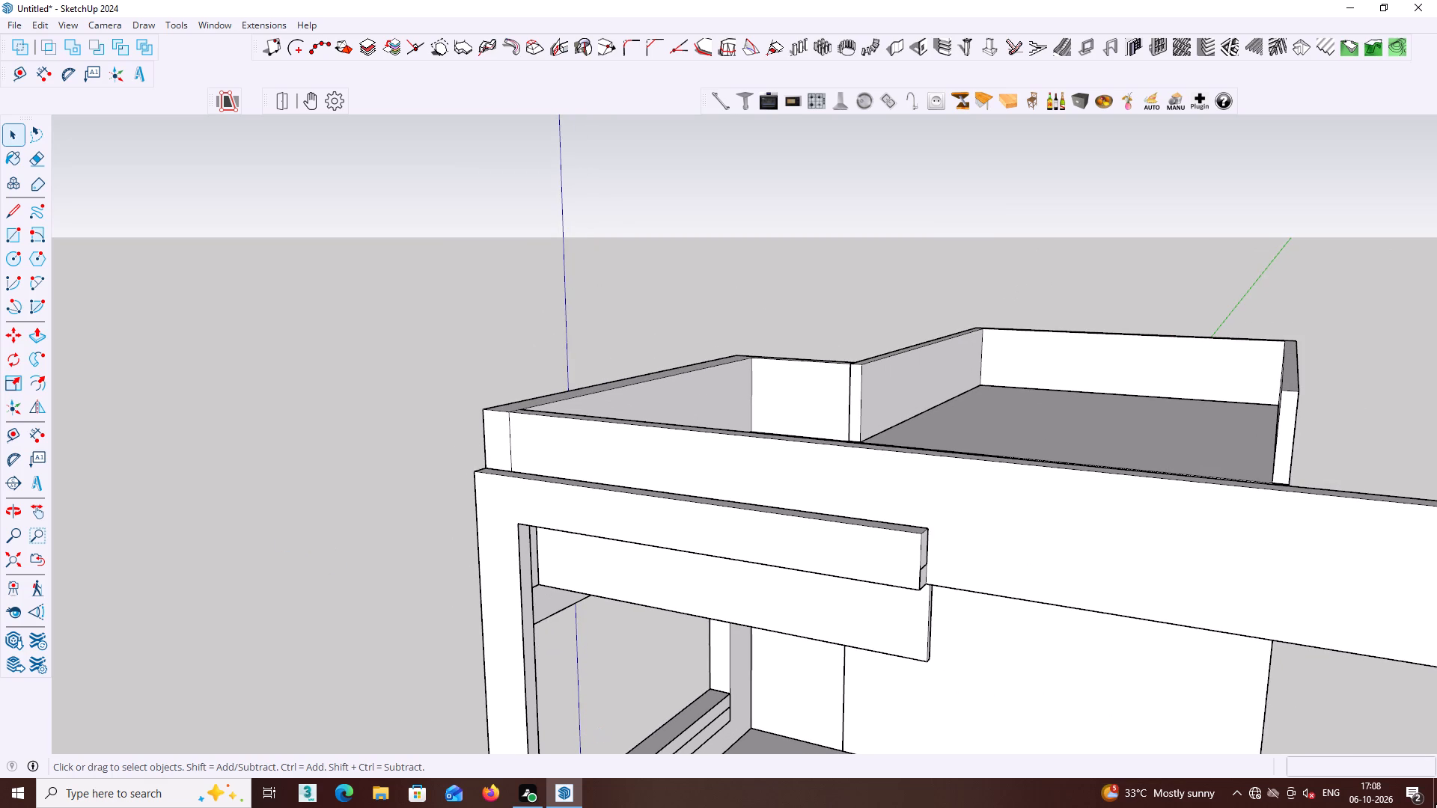
pyautogui.moveTo(1345, 751); pyautogui.dragTo(970, 632, button='middle')
pyautogui.moveTo(820, 575); pyautogui.dragTo(974, 594, button='middle')
pyautogui.scroll(-1, 974, 594)
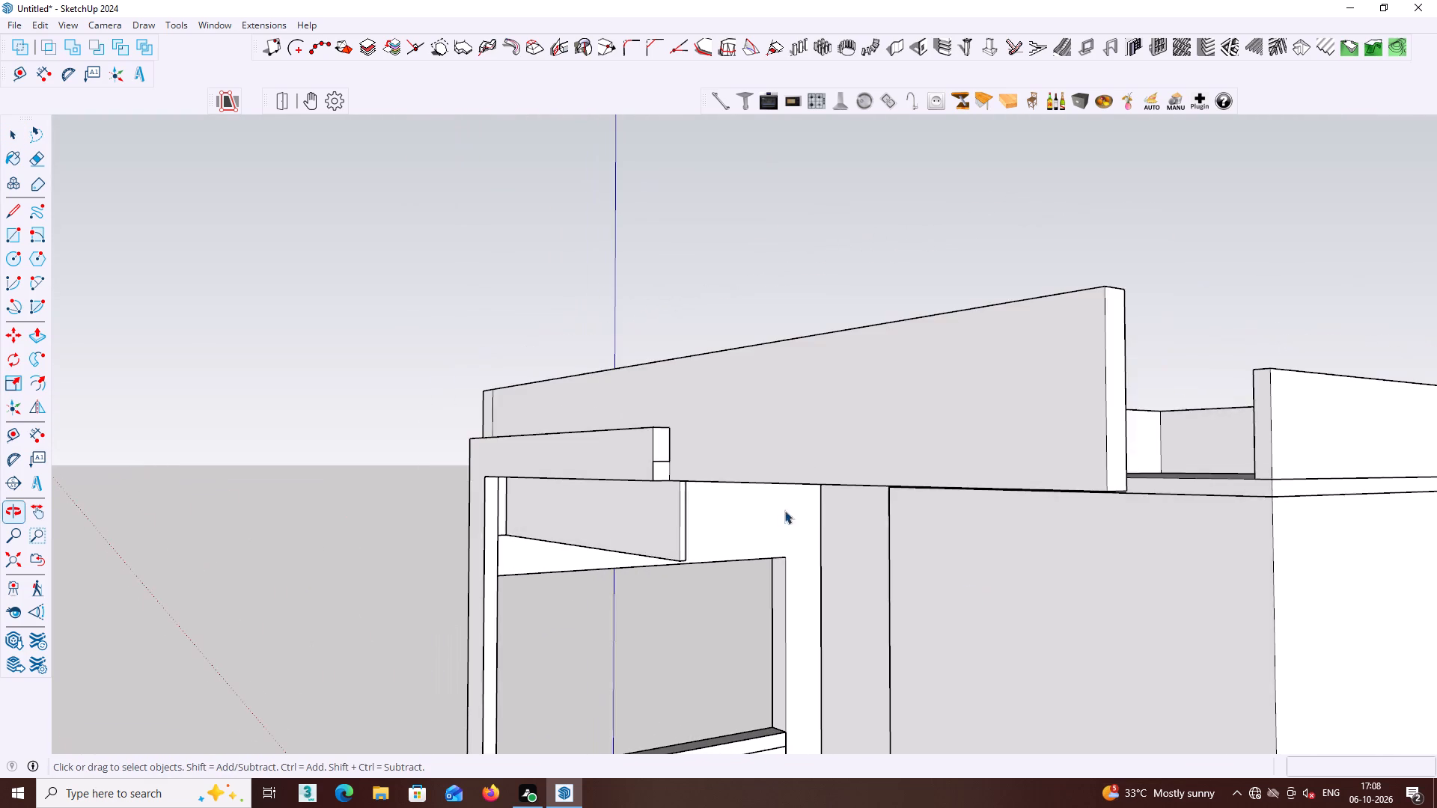
pyautogui.scroll(5, 540, 457)
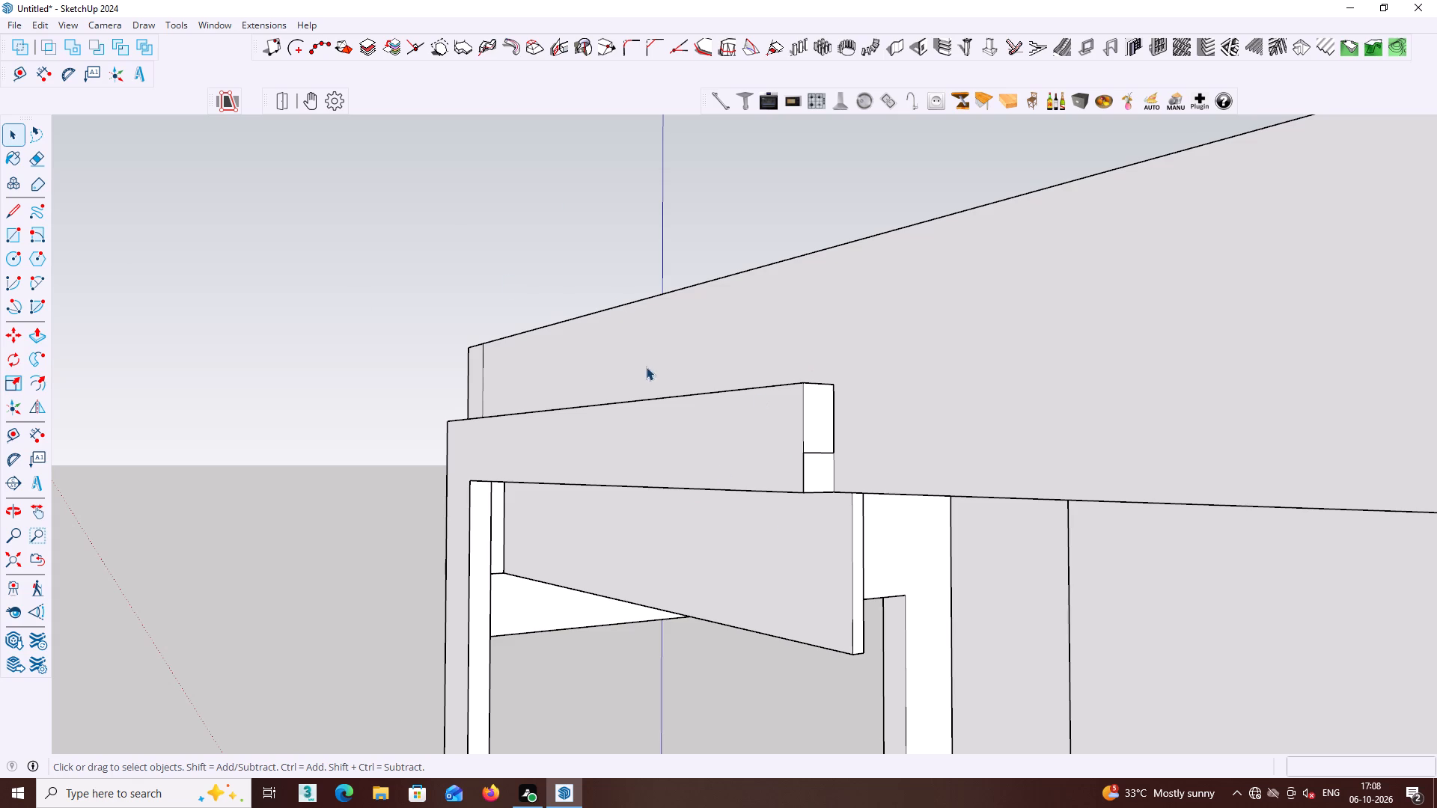
pyautogui.moveTo(649, 389); pyautogui.dragTo(880, 378, button='middle')
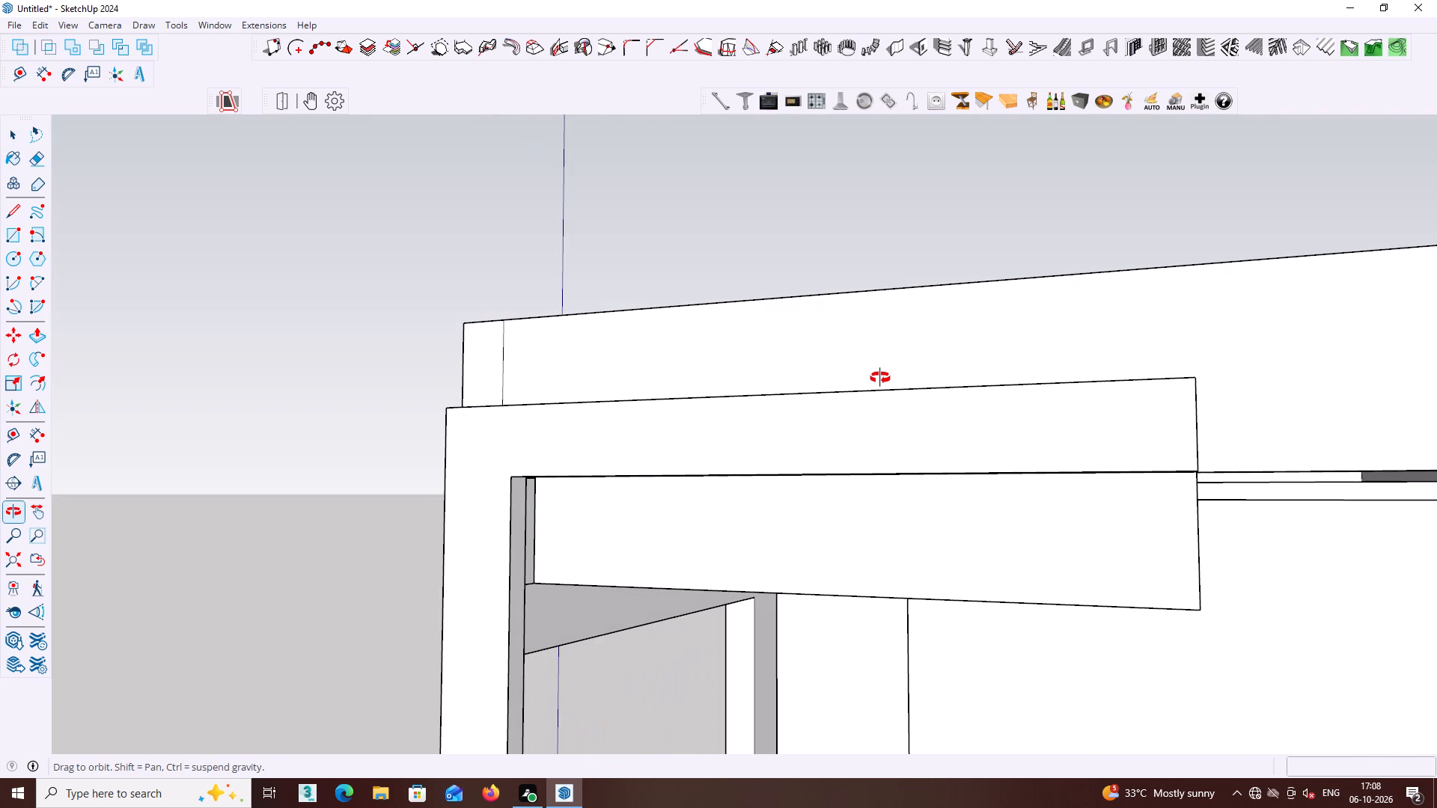
pyautogui.moveTo(880, 378); pyautogui.dragTo(757, 235, button='middle')
pyautogui.scroll(-2, 740, 257)
pyautogui.moveTo(462, 328); pyautogui.dragTo(281, 251, button='middle')
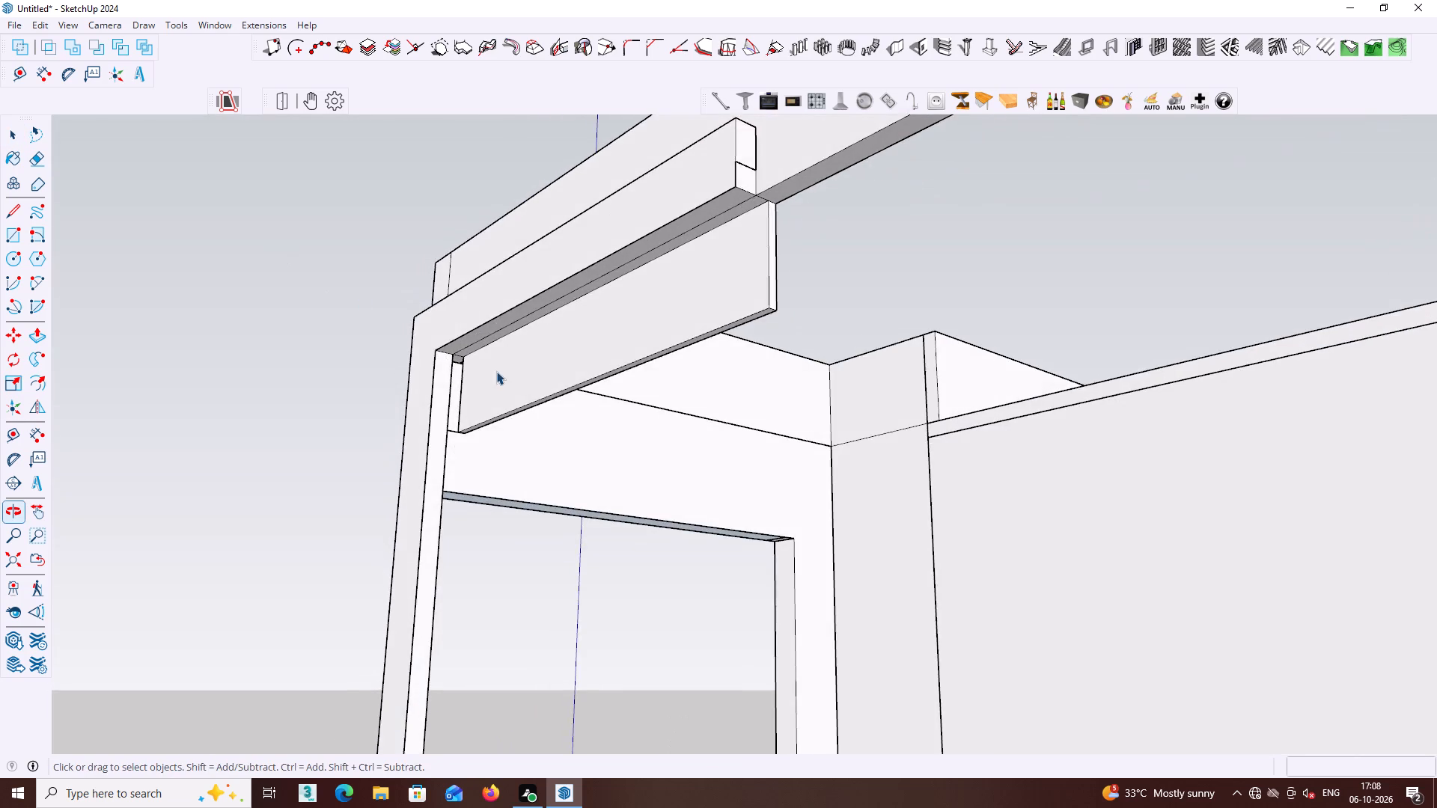
pyautogui.scroll(13, 492, 359)
pyautogui.moveTo(450, 370); pyautogui.dragTo(411, 166, button='middle')
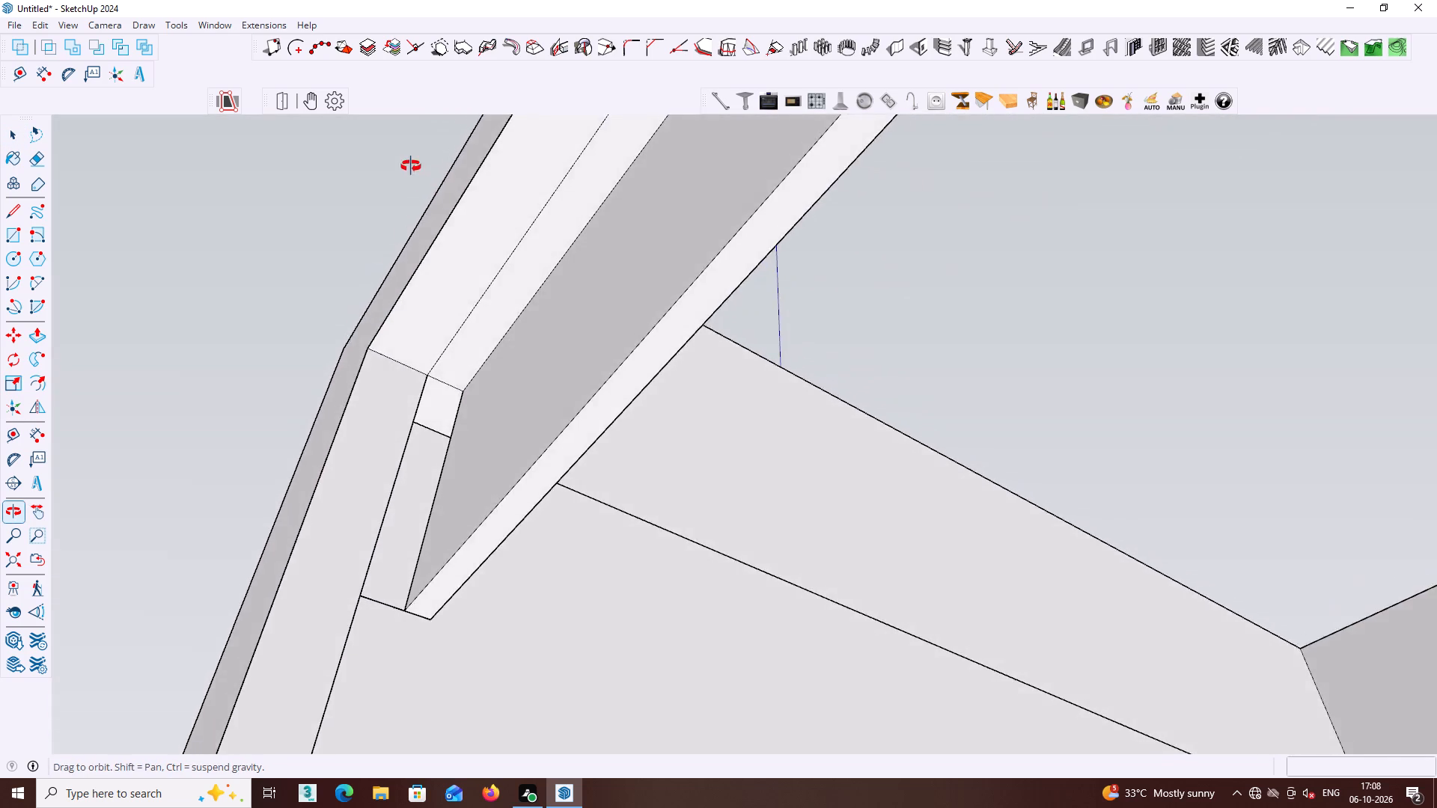
# Fill the gap beside the recessed panel on the corner post's inner side with a 1' 7 1/8" by 2 13/16" rectangle and reverse its face.
pyautogui.moveTo(411, 166); pyautogui.dragTo(528, 401, button='middle')
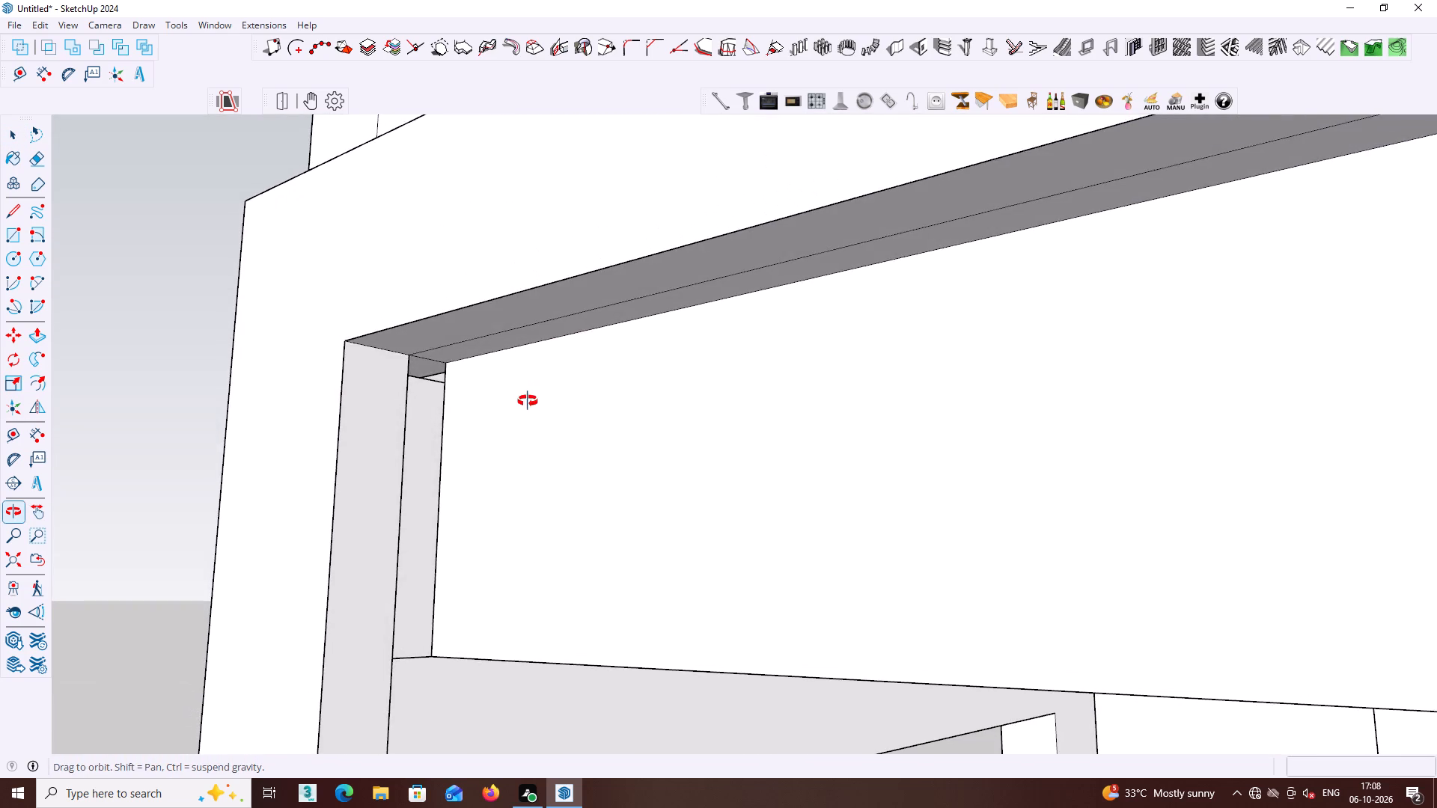
pyautogui.moveTo(528, 401); pyautogui.dragTo(504, 284, button='middle')
pyautogui.scroll(-2, 510, 290)
pyautogui.moveTo(531, 303); pyautogui.dragTo(448, 293, button='middle')
pyautogui.press('r')
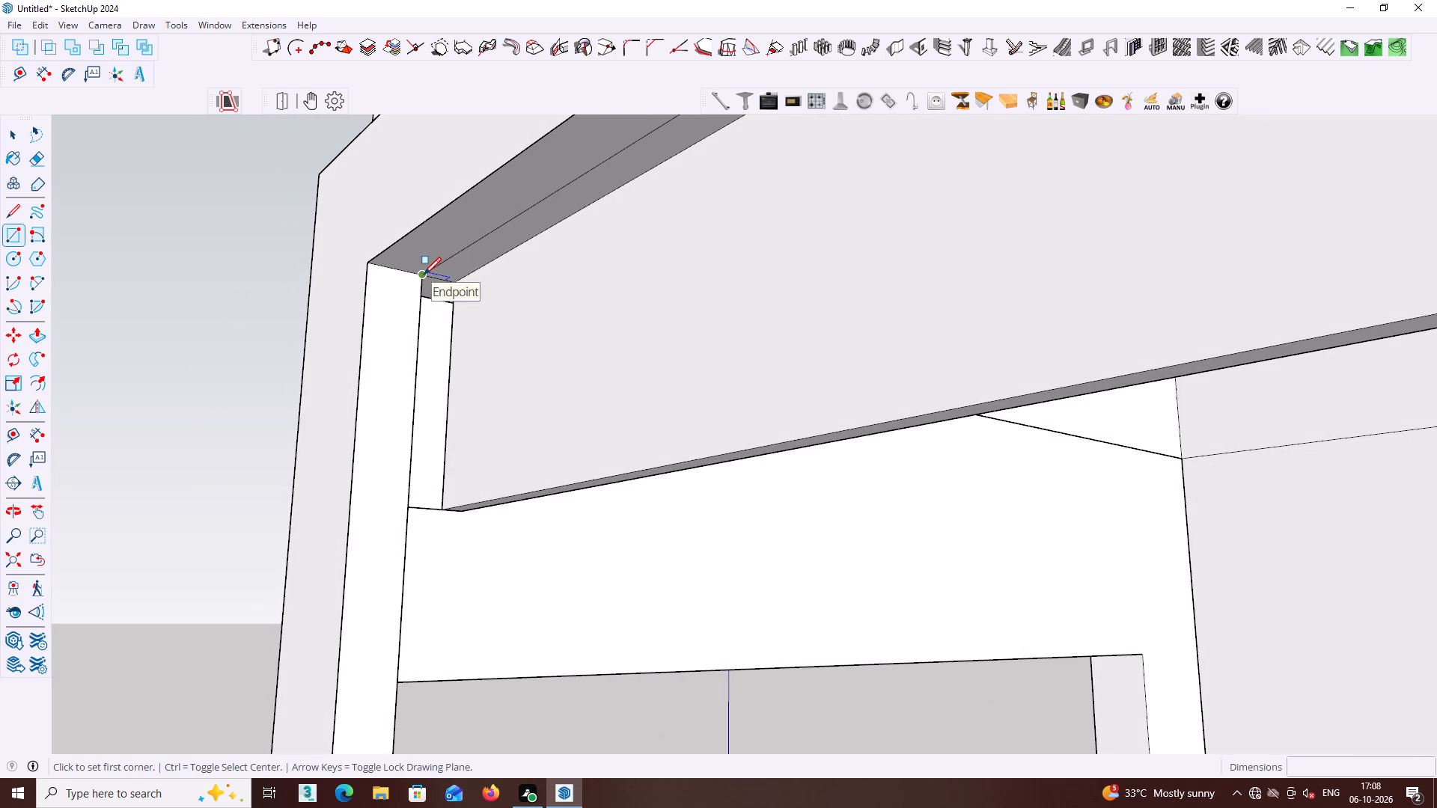
pyautogui.click(424, 275)
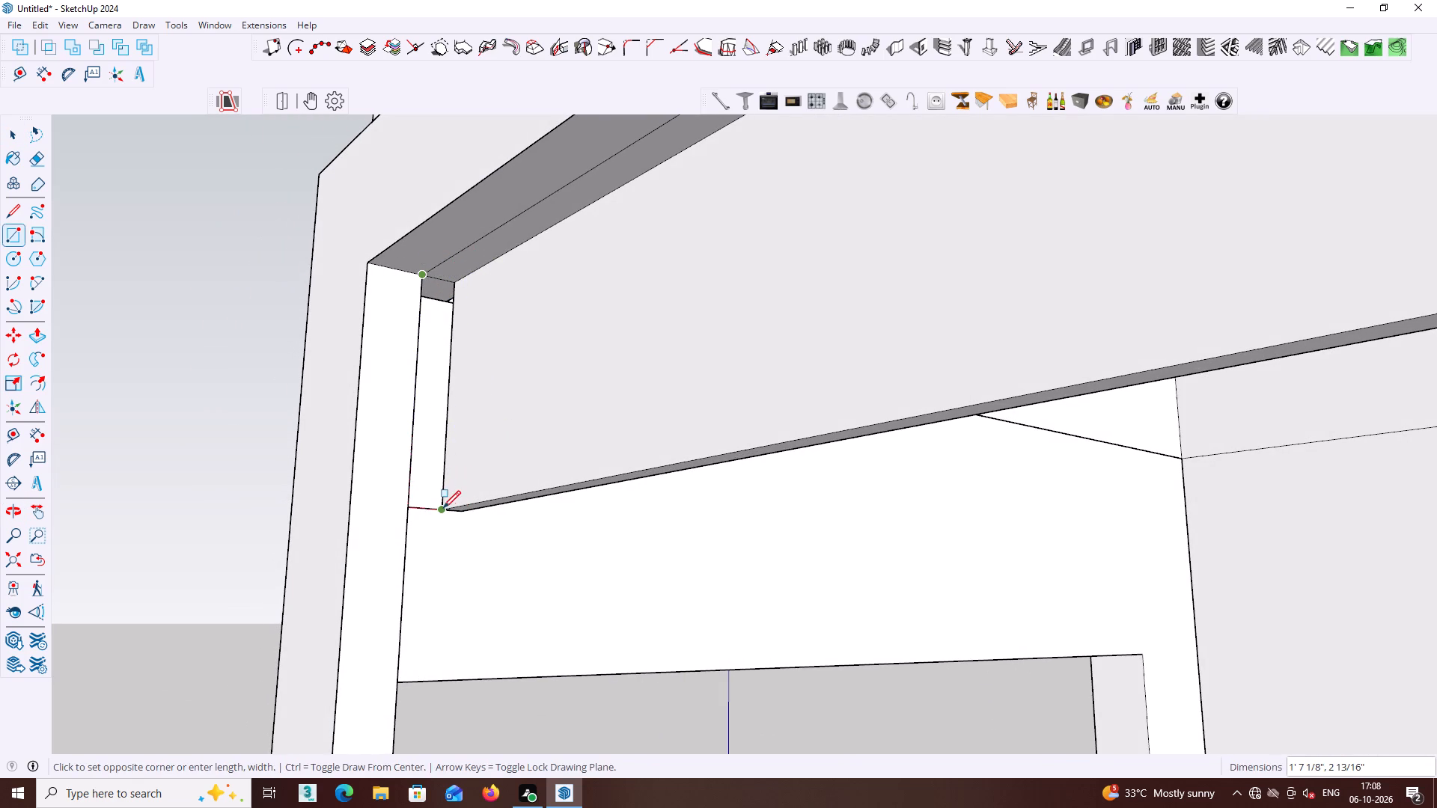
pyautogui.click(442, 506)
pyautogui.press('space')
pyautogui.click(419, 476)
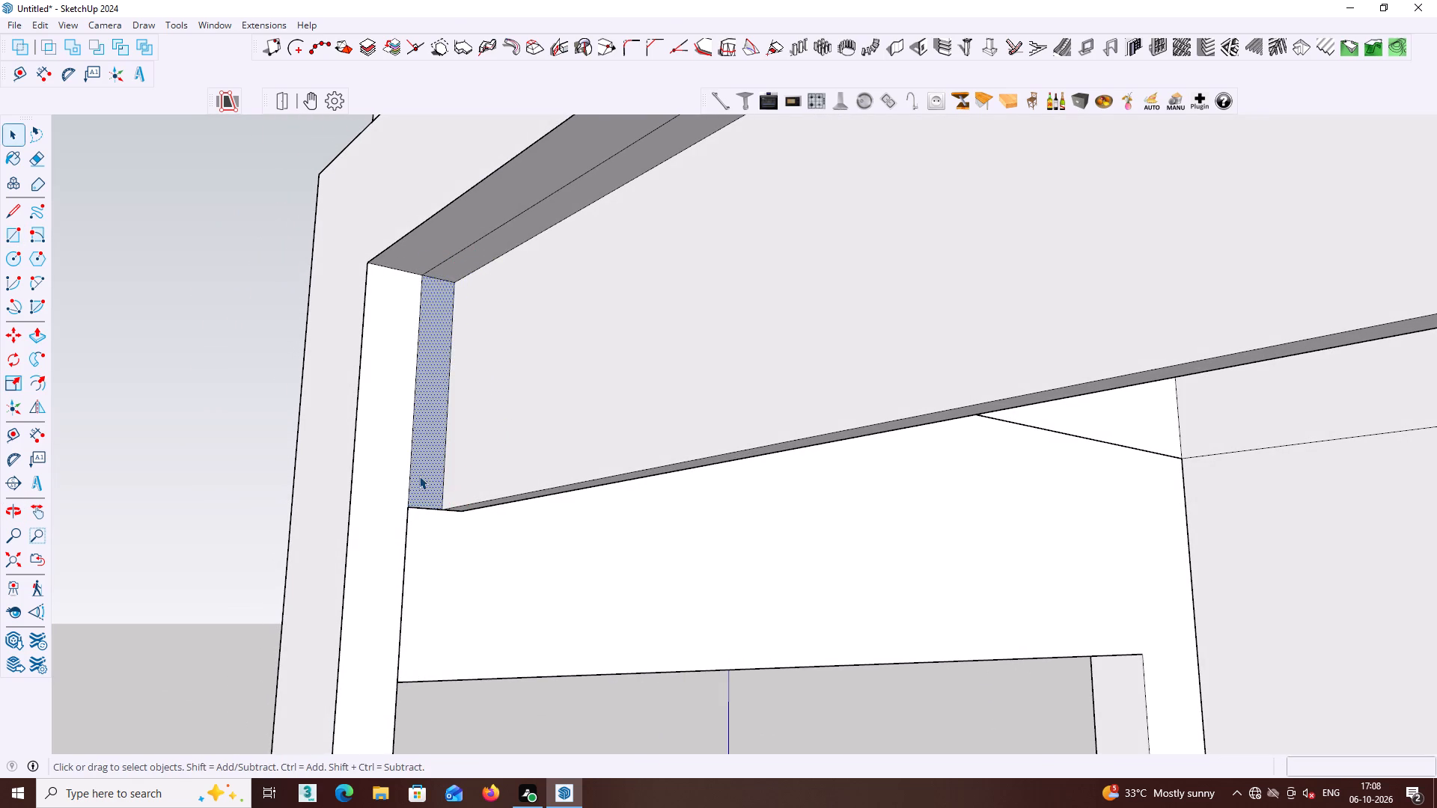
pyautogui.rightClick(419, 476)
pyautogui.click(489, 197)
pyautogui.click(238, 384)
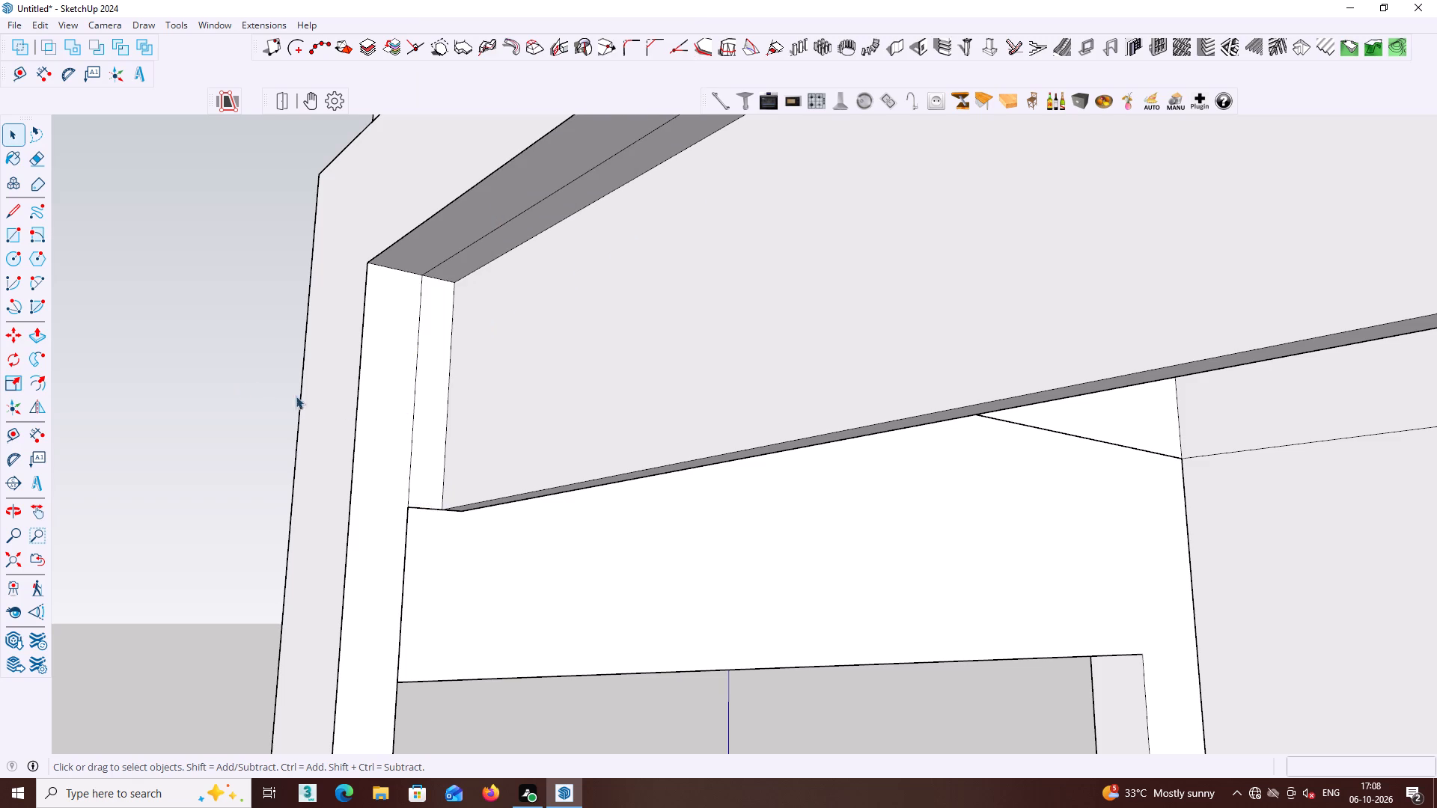
# Examine the filled corner between the hanging panel, the post and the side wall from the front, behind and below.
pyautogui.moveTo(409, 400); pyautogui.dragTo(426, 417, button='middle')
pyautogui.scroll(-5, 409, 400)
pyautogui.middleClick(472, 436)
pyautogui.middleClick(430, 287)
pyautogui.moveTo(519, 416); pyautogui.dragTo(408, 251, button='middle')
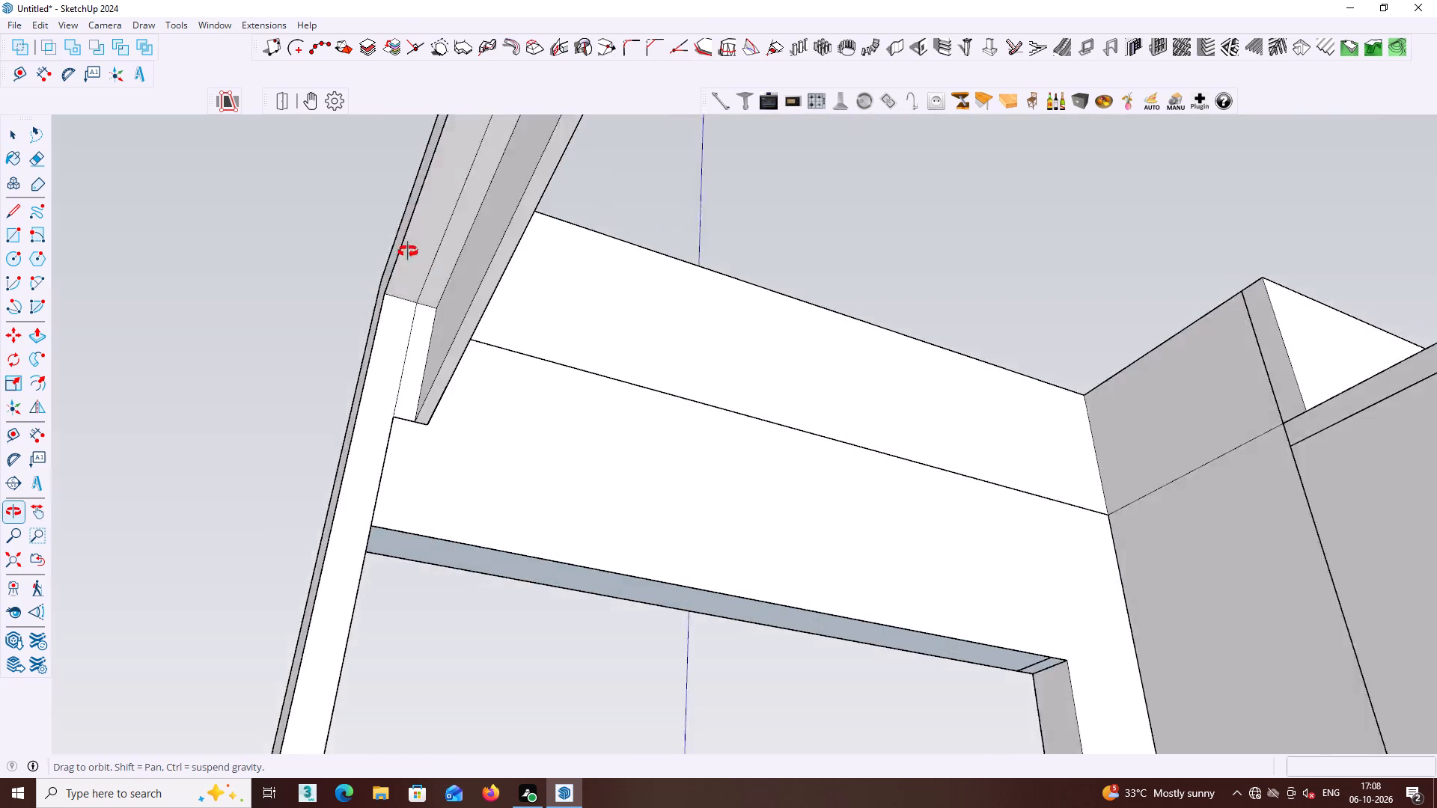
pyautogui.moveTo(408, 251); pyautogui.dragTo(417, 182, button='middle')
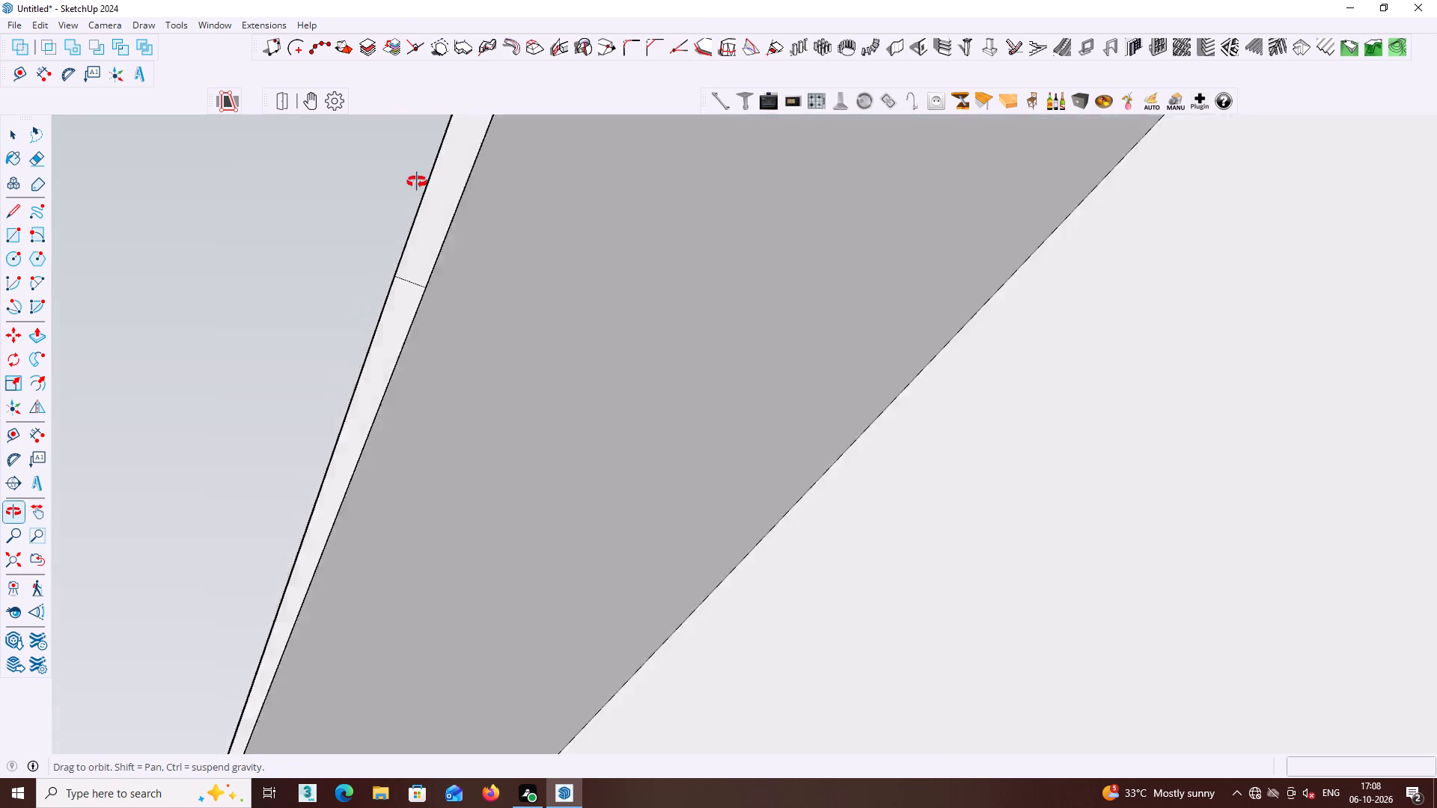
pyautogui.moveTo(417, 182); pyautogui.dragTo(451, 192, button='middle')
pyautogui.scroll(3, 588, 249)
pyautogui.moveTo(567, 302); pyautogui.dragTo(475, 429, button='middle')
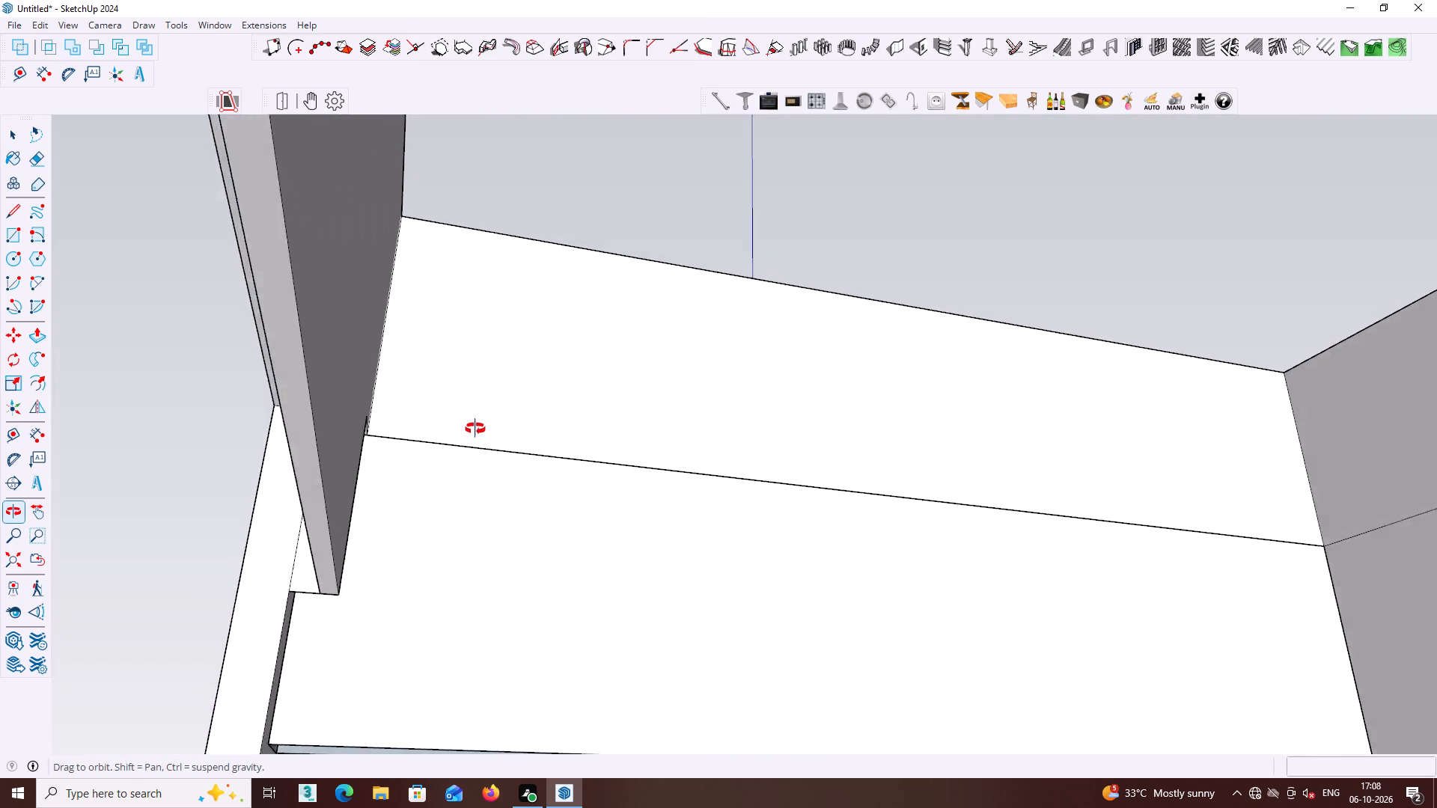
pyautogui.moveTo(475, 429); pyautogui.dragTo(339, 324, button='middle')
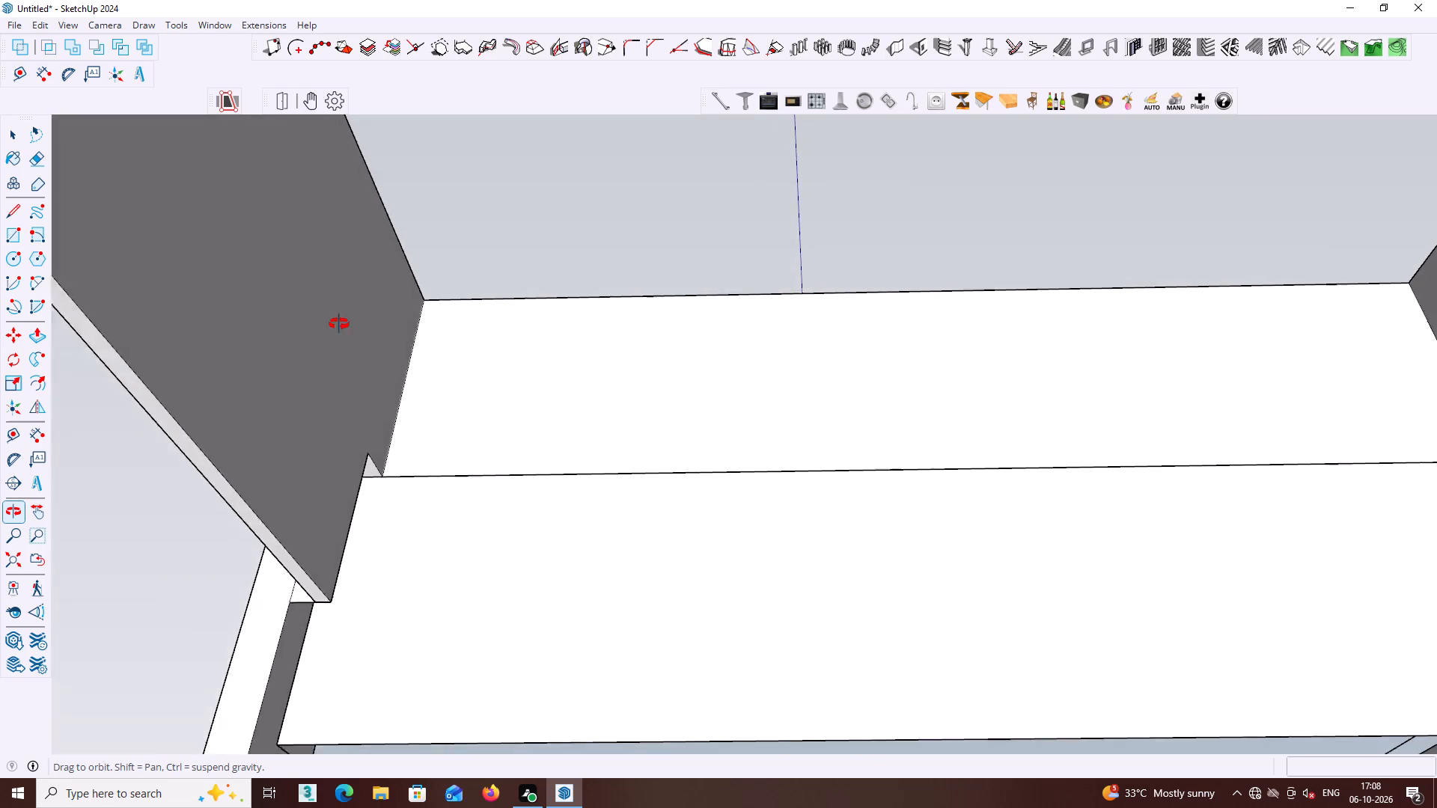
pyautogui.moveTo(339, 324); pyautogui.dragTo(541, 197, button='middle')
pyautogui.scroll(-2, 543, 264)
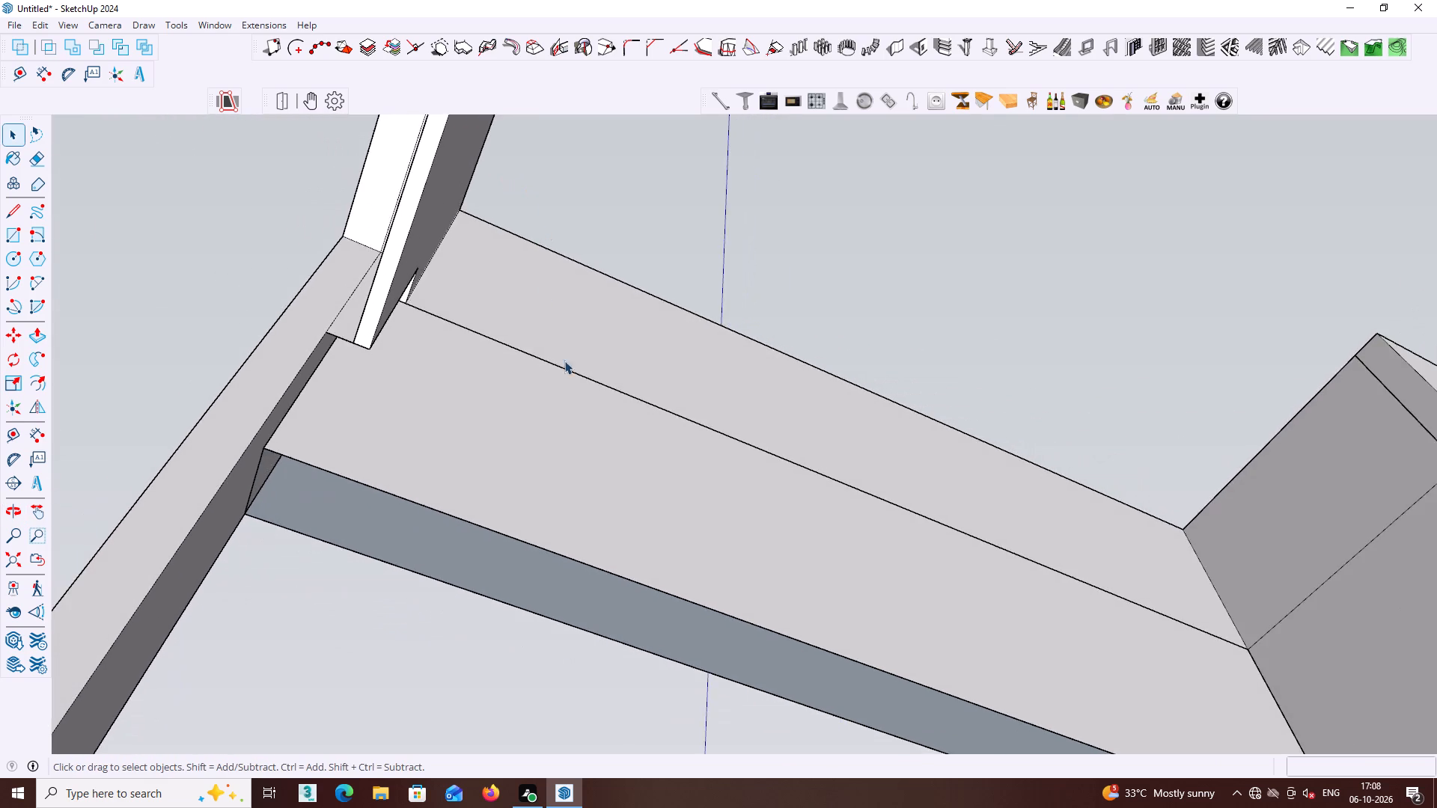
pyautogui.scroll(-10, 564, 361)
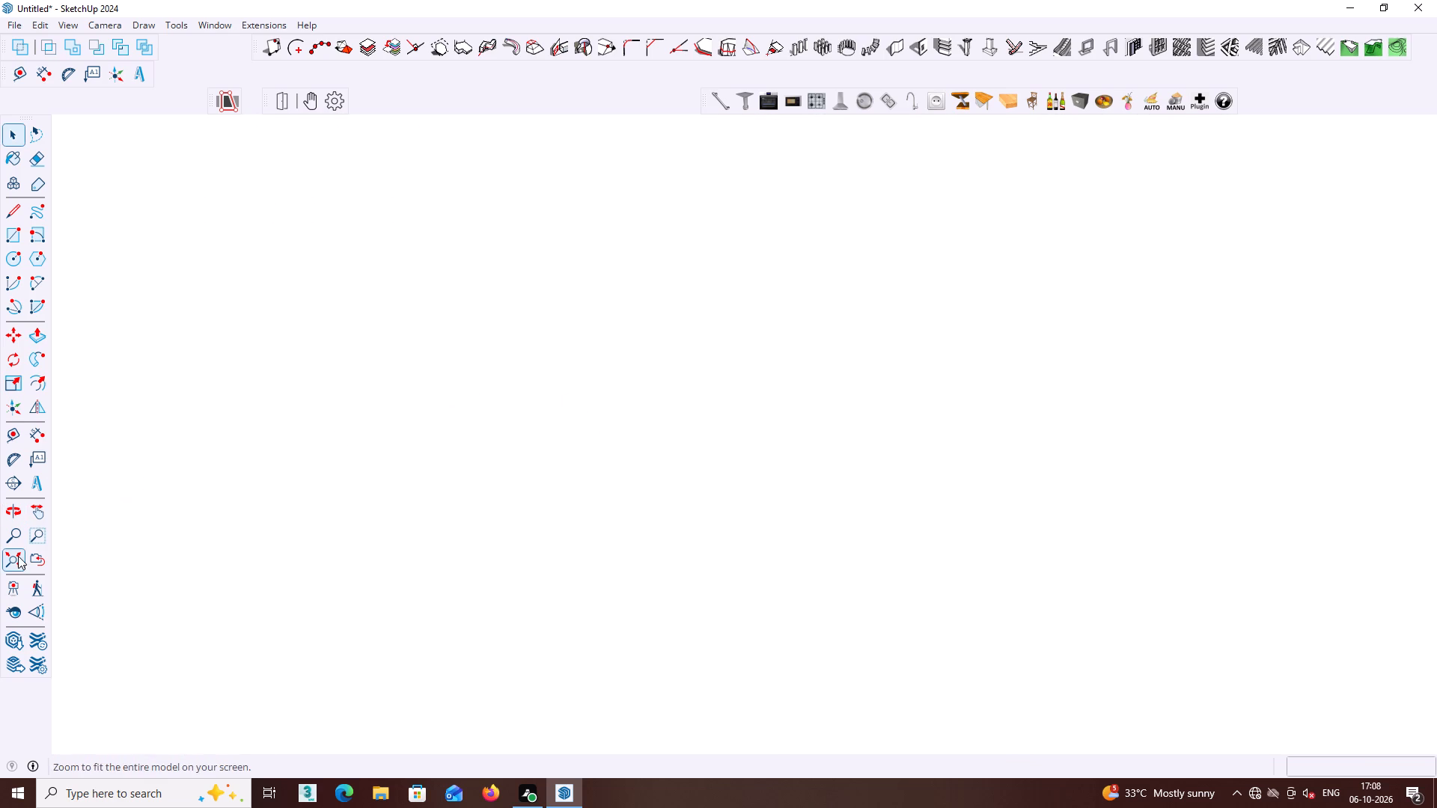
# Draw a 9" by 10' 1" rectangle over the underside of the large side opening's head on the upper floor.
pyautogui.click(18, 556)
pyautogui.scroll(-3, 222, 504)
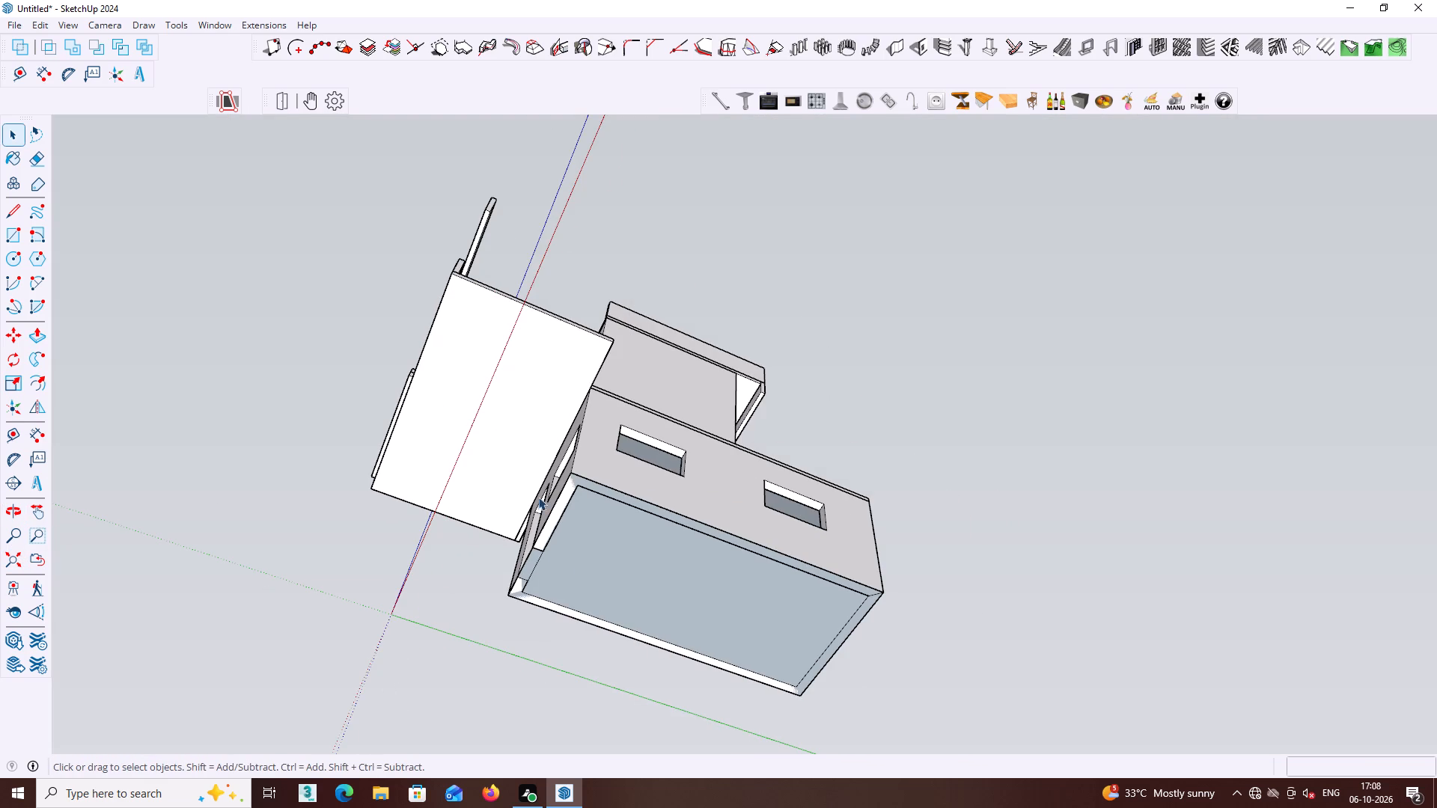
pyautogui.moveTo(475, 438); pyautogui.dragTo(475, 432, button='middle')
pyautogui.moveTo(541, 217); pyautogui.dragTo(545, 491, button='middle')
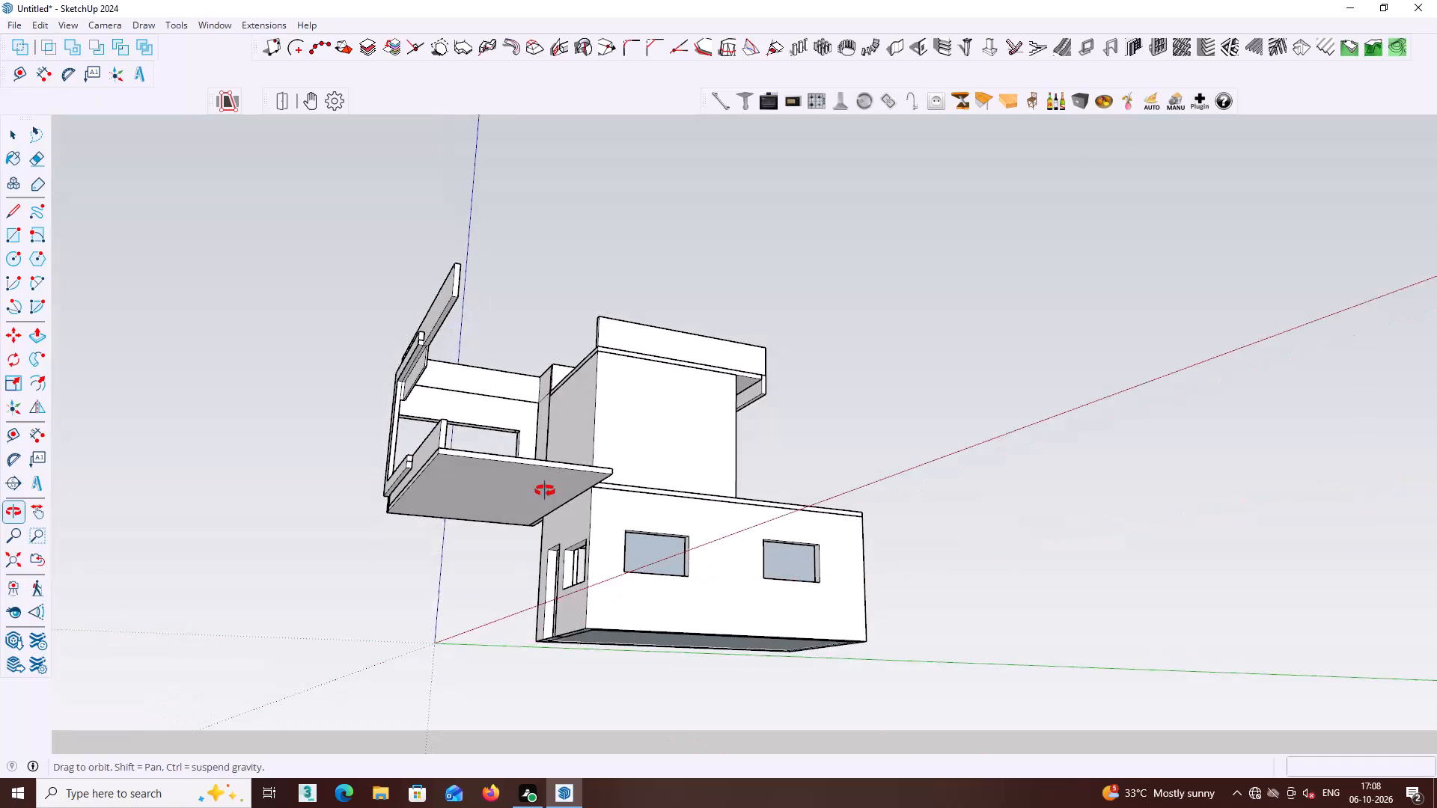
pyautogui.moveTo(545, 491); pyautogui.dragTo(536, 461, button='middle')
pyautogui.scroll(5, 495, 372)
pyautogui.moveTo(493, 371); pyautogui.dragTo(486, 361, button='middle')
pyautogui.moveTo(442, 394); pyautogui.dragTo(481, 483, button='middle')
pyautogui.scroll(6, 538, 434)
pyautogui.middleClick(535, 428)
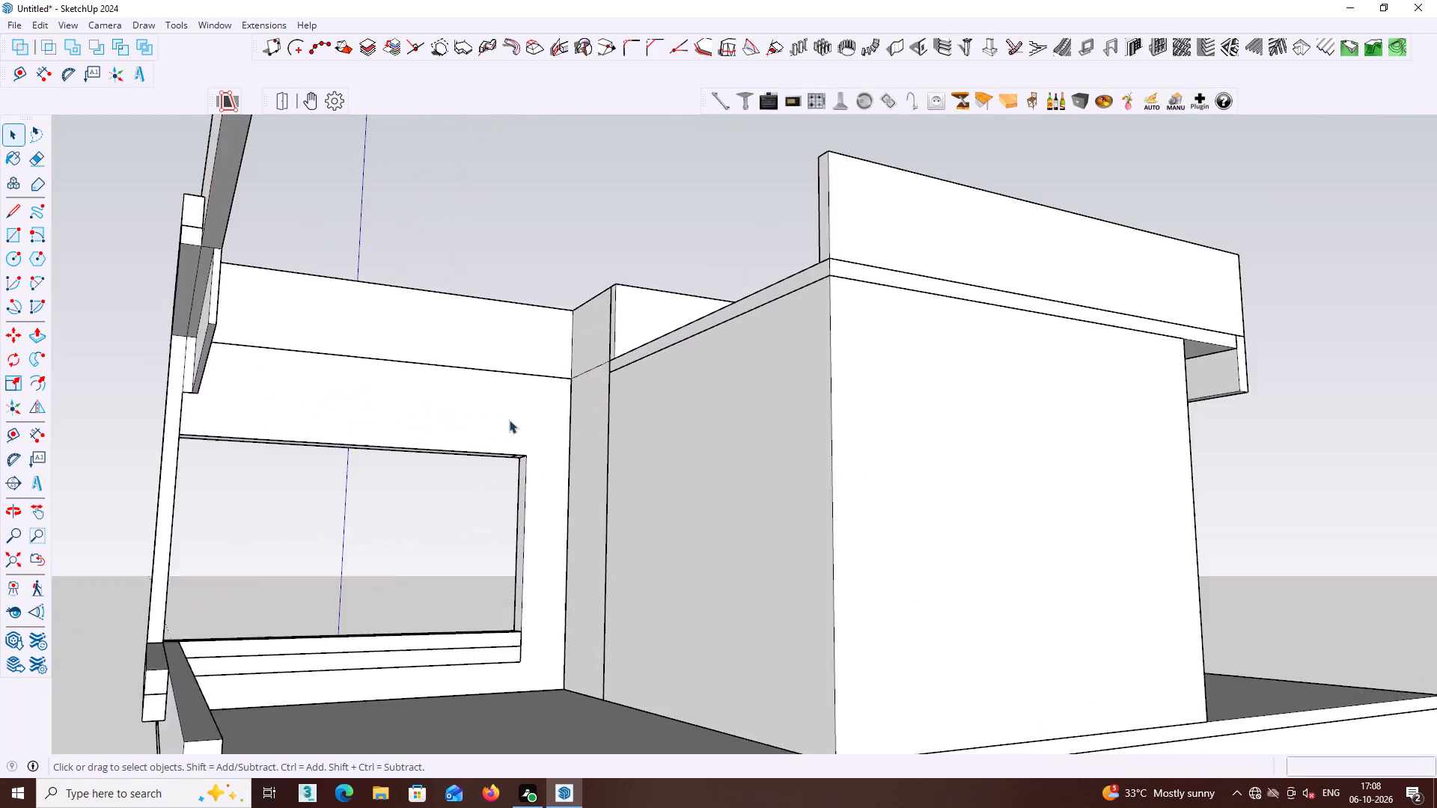
pyautogui.scroll(3, 509, 420)
pyautogui.moveTo(493, 448); pyautogui.dragTo(489, 465, button='middle')
pyautogui.scroll(1, 493, 448)
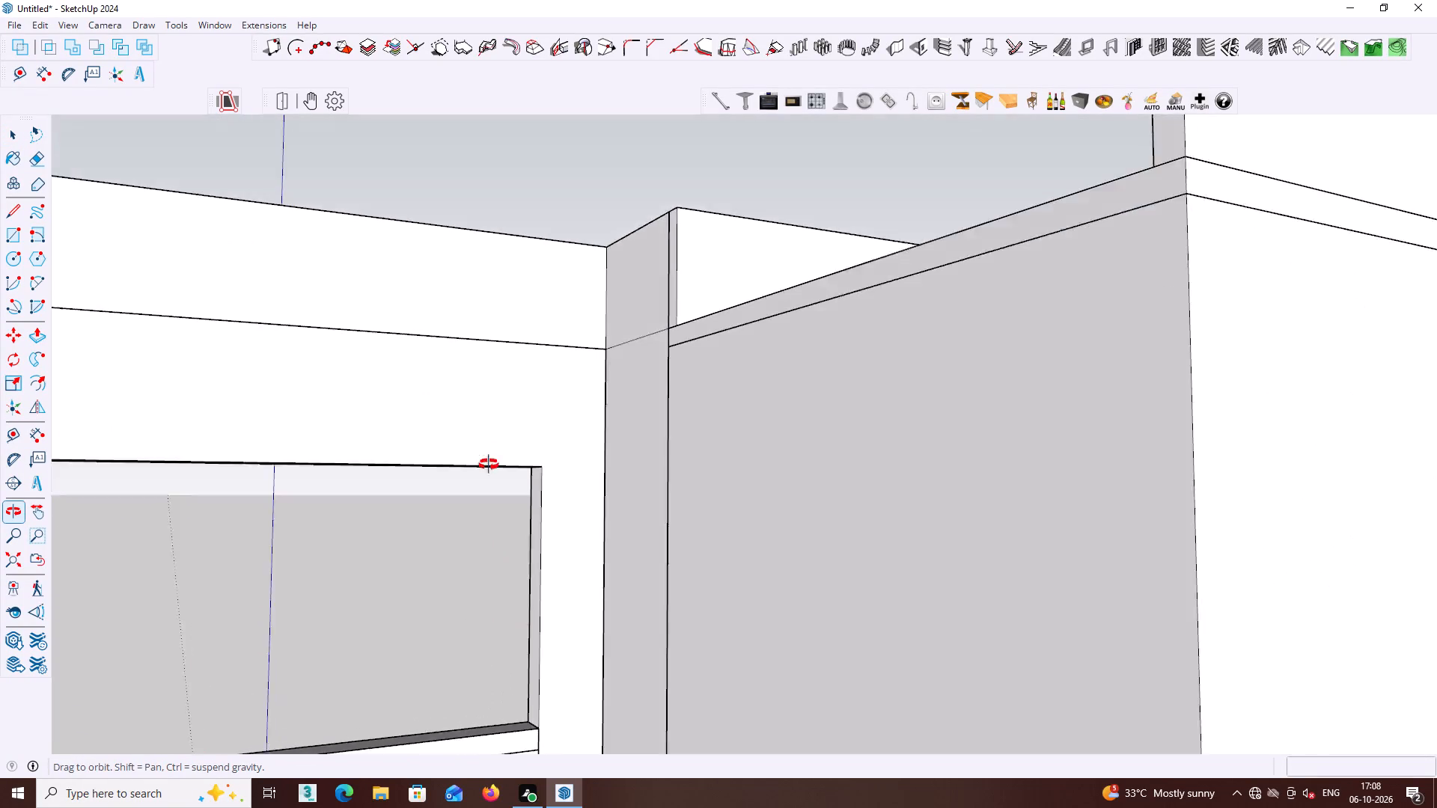
pyautogui.moveTo(489, 465); pyautogui.dragTo(713, 334, button='middle')
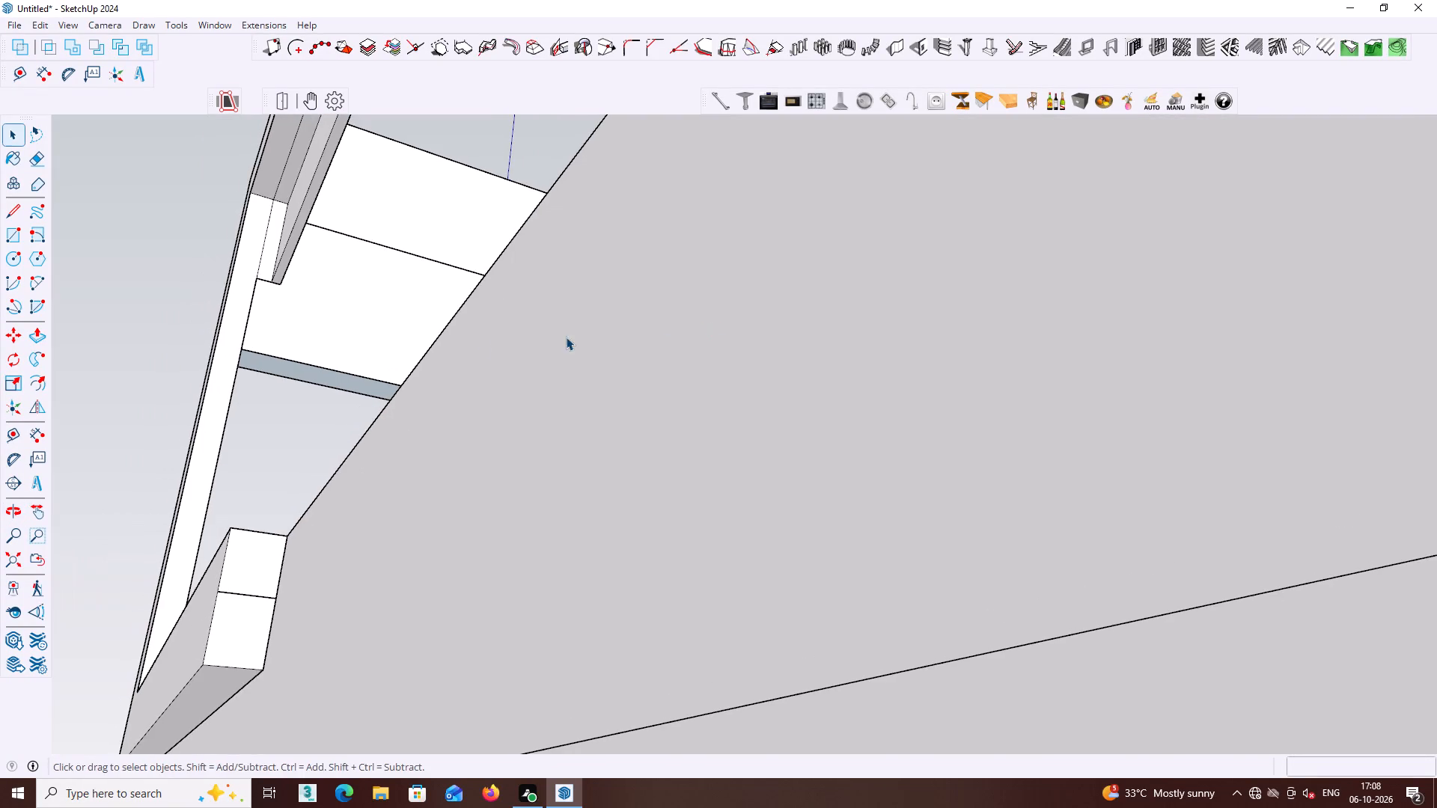
pyautogui.moveTo(310, 355); pyautogui.dragTo(182, 387, button='middle')
pyautogui.scroll(-1, 310, 355)
pyautogui.press('r')
pyautogui.click(287, 410)
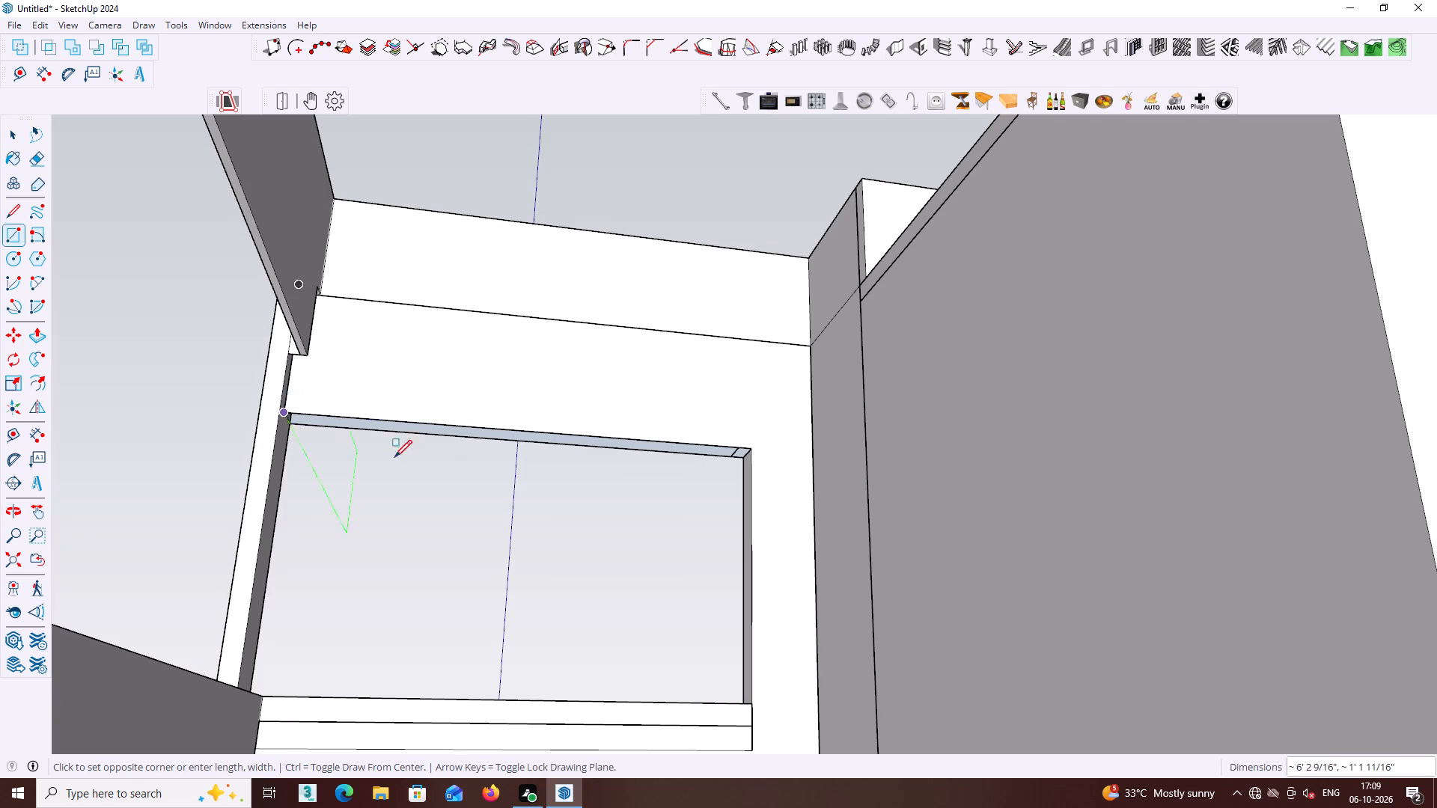
pyautogui.click(746, 460)
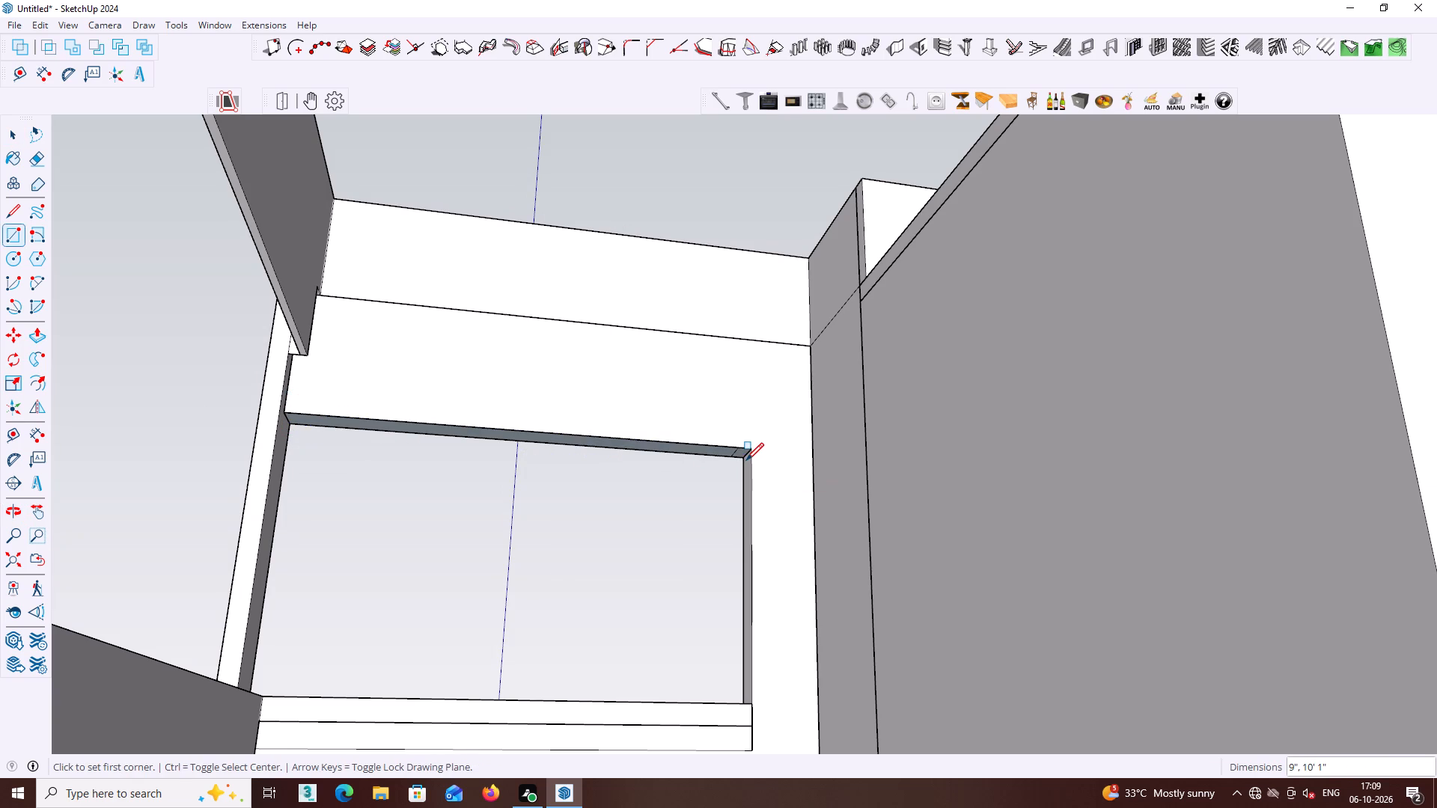
pyautogui.press('space')
# Examine the balcony frame, hanging panel and overall house massing from the front and both sides.
pyautogui.moveTo(707, 455); pyautogui.dragTo(929, 603, button='middle')
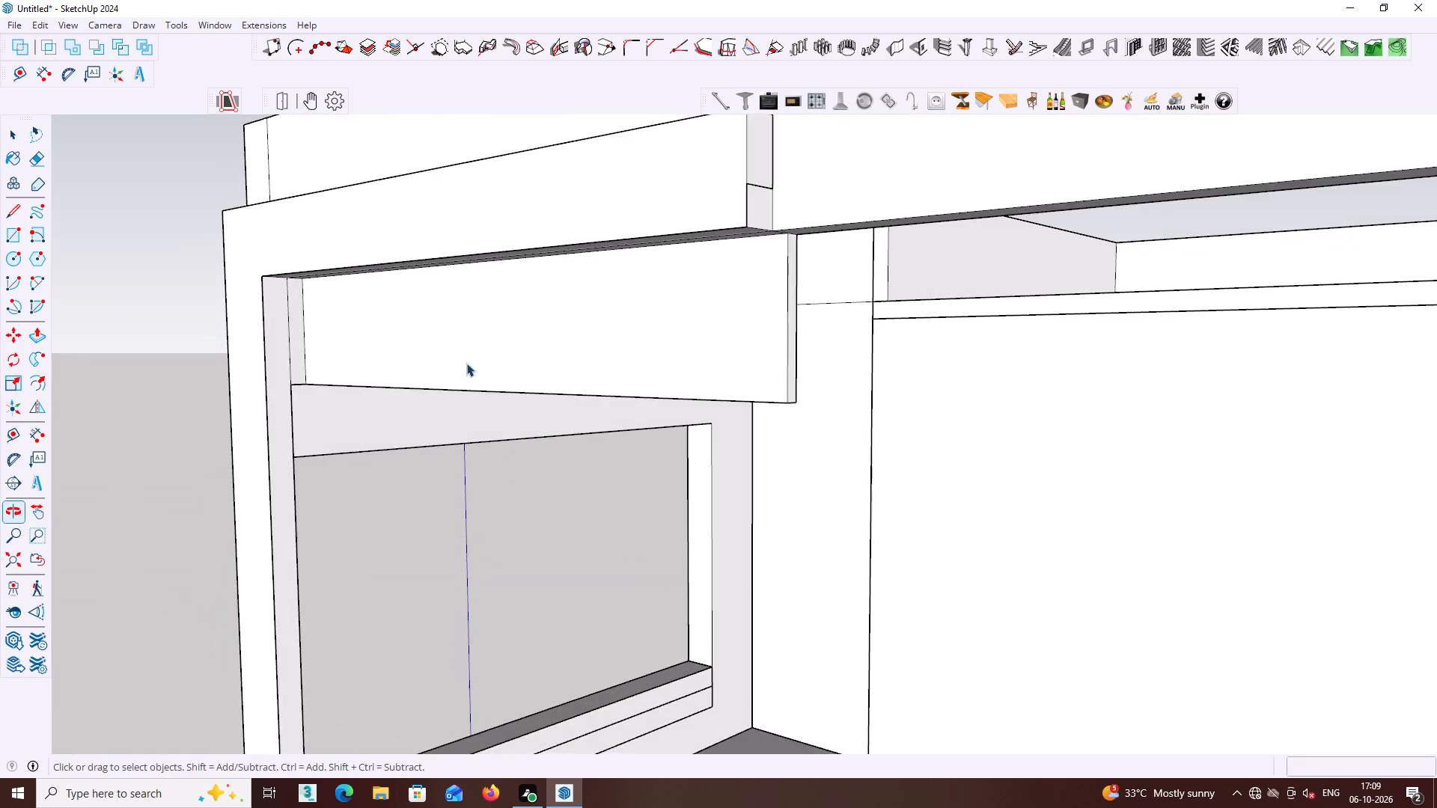
pyautogui.moveTo(473, 354); pyautogui.dragTo(484, 363, button='middle')
pyautogui.scroll(-7, 473, 354)
pyautogui.moveTo(233, 297); pyautogui.dragTo(783, 400, button='middle')
pyautogui.scroll(-1, 232, 297)
pyautogui.scroll(-3, 682, 388)
pyautogui.keyDown('shift'); pyautogui.moveTo(602, 277); pyautogui.dragTo(585, 266, button='middle'); pyautogui.keyUp('shift')
pyautogui.keyDown('shift'); pyautogui.moveTo(683, 346); pyautogui.dragTo(498, 183, button='middle'); pyautogui.keyUp('shift')
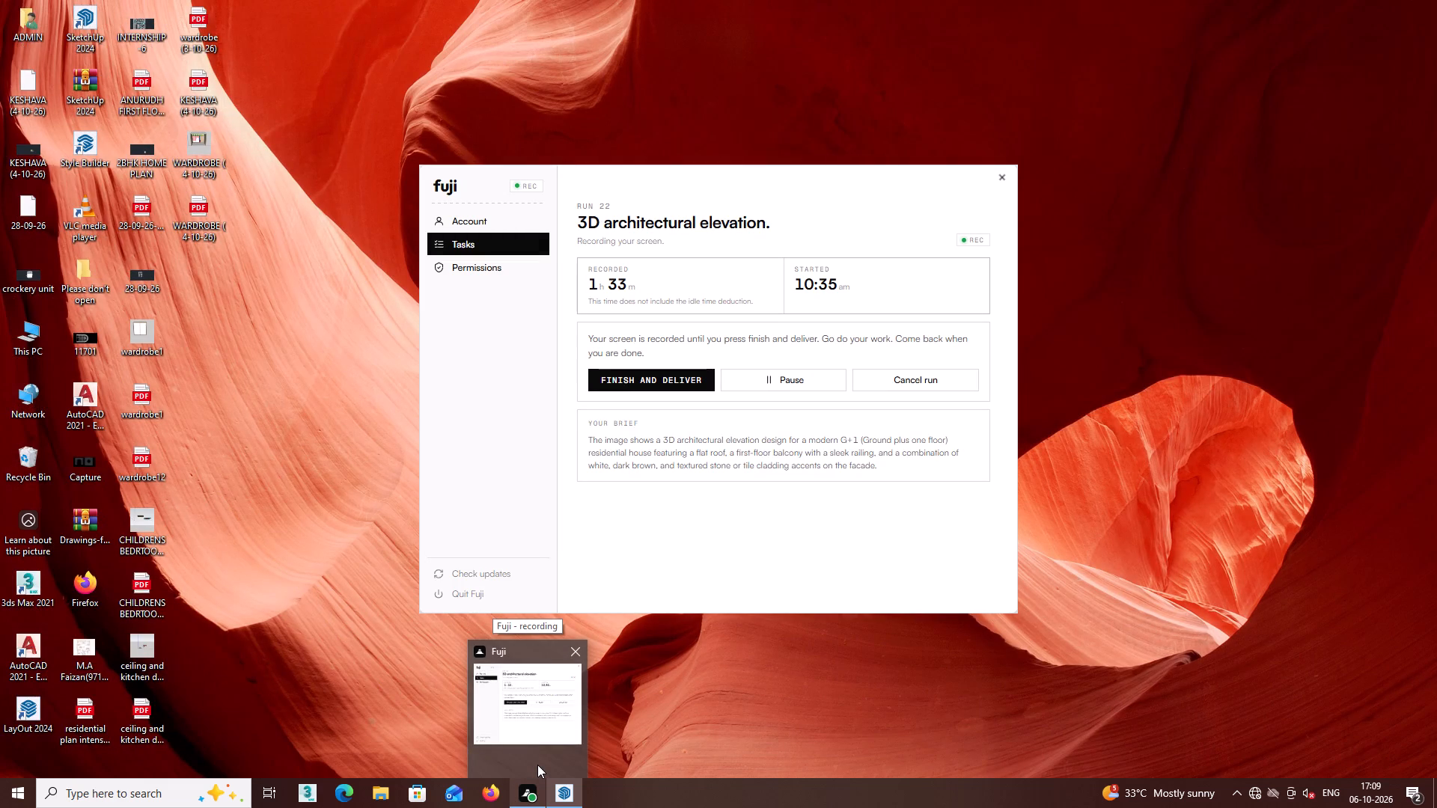
pyautogui.scroll(-3, 623, 560)
pyautogui.scroll(-1, 954, 443)
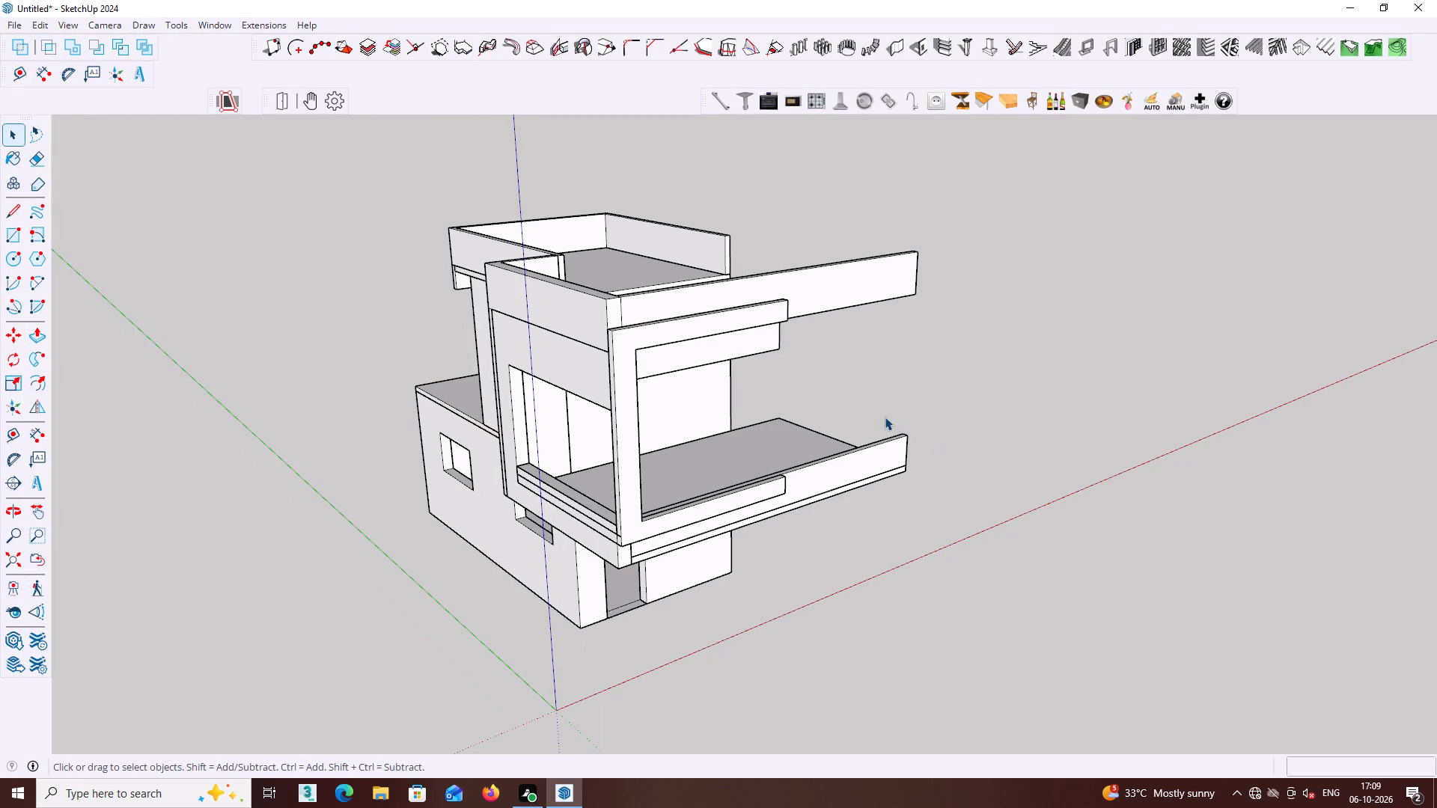
pyautogui.keyDown('shift'); pyautogui.middleClick(873, 325); pyautogui.keyUp('shift')
pyautogui.moveTo(842, 315); pyautogui.dragTo(831, 315, button='middle')
pyautogui.middleClick(714, 304)
pyautogui.moveTo(835, 313); pyautogui.dragTo(608, 283, button='middle')
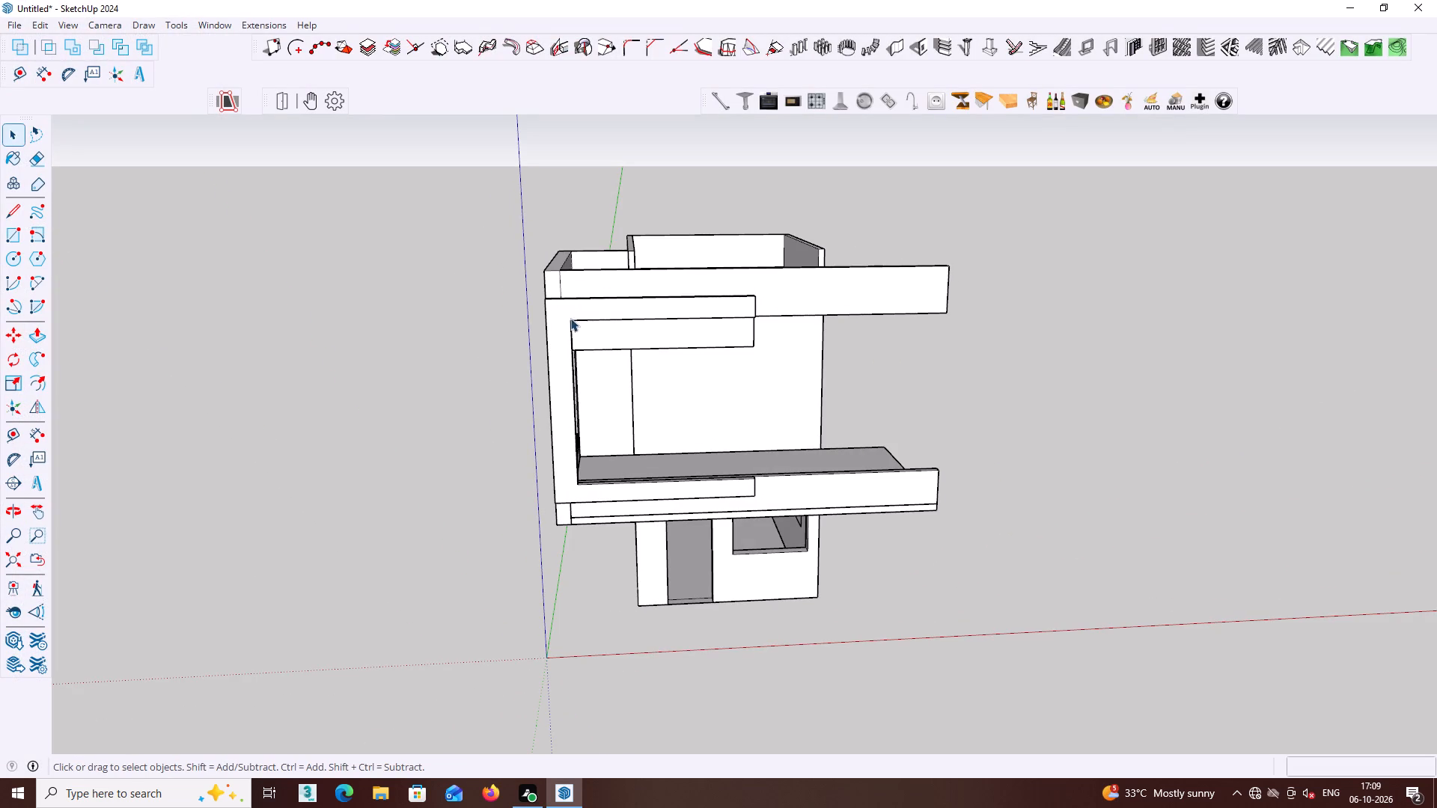
pyautogui.keyDown('shift'); pyautogui.moveTo(611, 292); pyautogui.dragTo(609, 275, button='middle'); pyautogui.keyUp('shift')
pyautogui.keyDown('shift'); pyautogui.moveTo(608, 272); pyautogui.dragTo(608, 257, button='middle'); pyautogui.keyUp('shift')
pyautogui.keyDown('shift'); pyautogui.moveTo(588, 359); pyautogui.dragTo(596, 304, button='middle'); pyautogui.keyUp('shift')
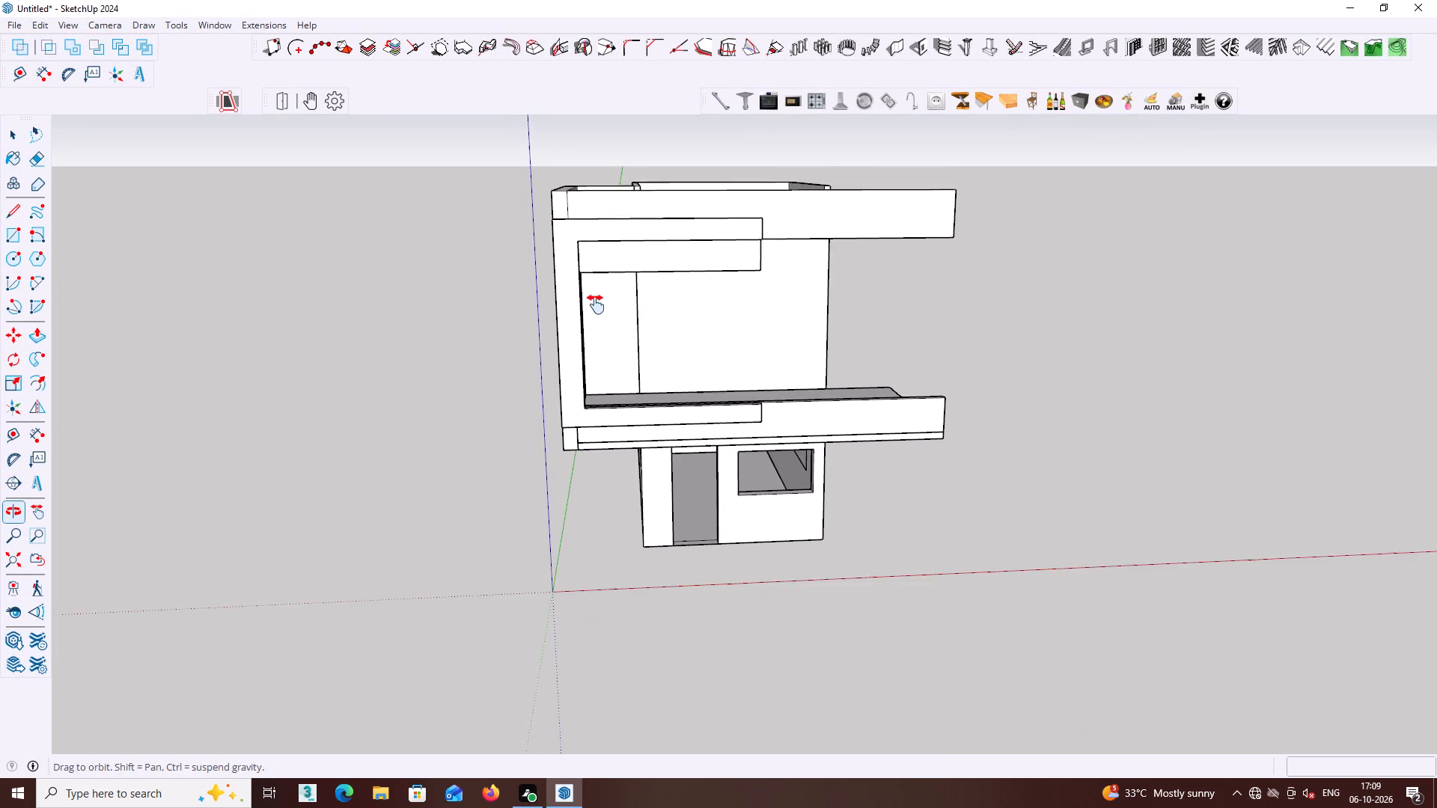
pyautogui.keyDown('shift'); pyautogui.moveTo(596, 304); pyautogui.dragTo(596, 304, button='middle'); pyautogui.keyUp('shift')
pyautogui.scroll(-1, 594, 305)
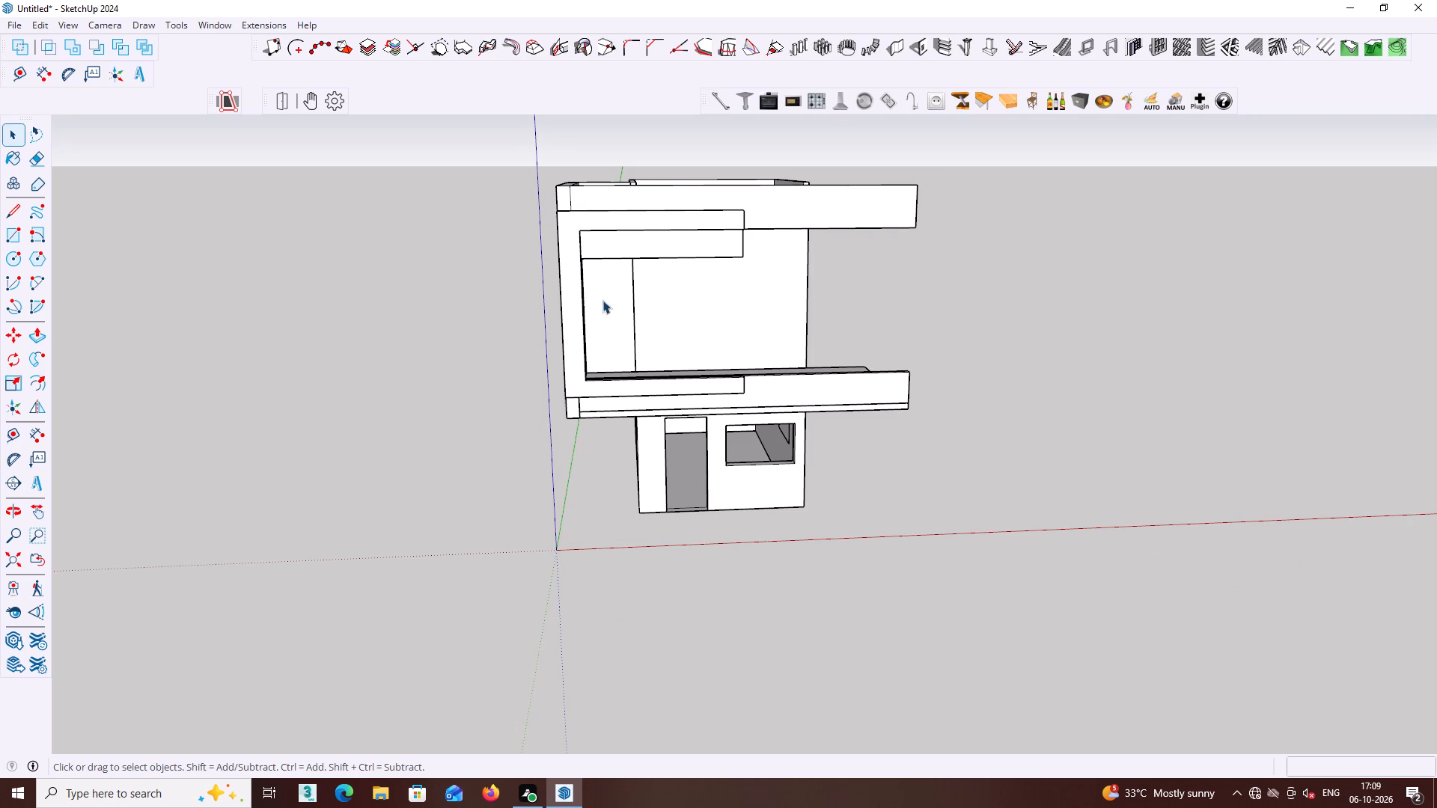
pyautogui.moveTo(733, 254); pyautogui.dragTo(856, 273, button='middle')
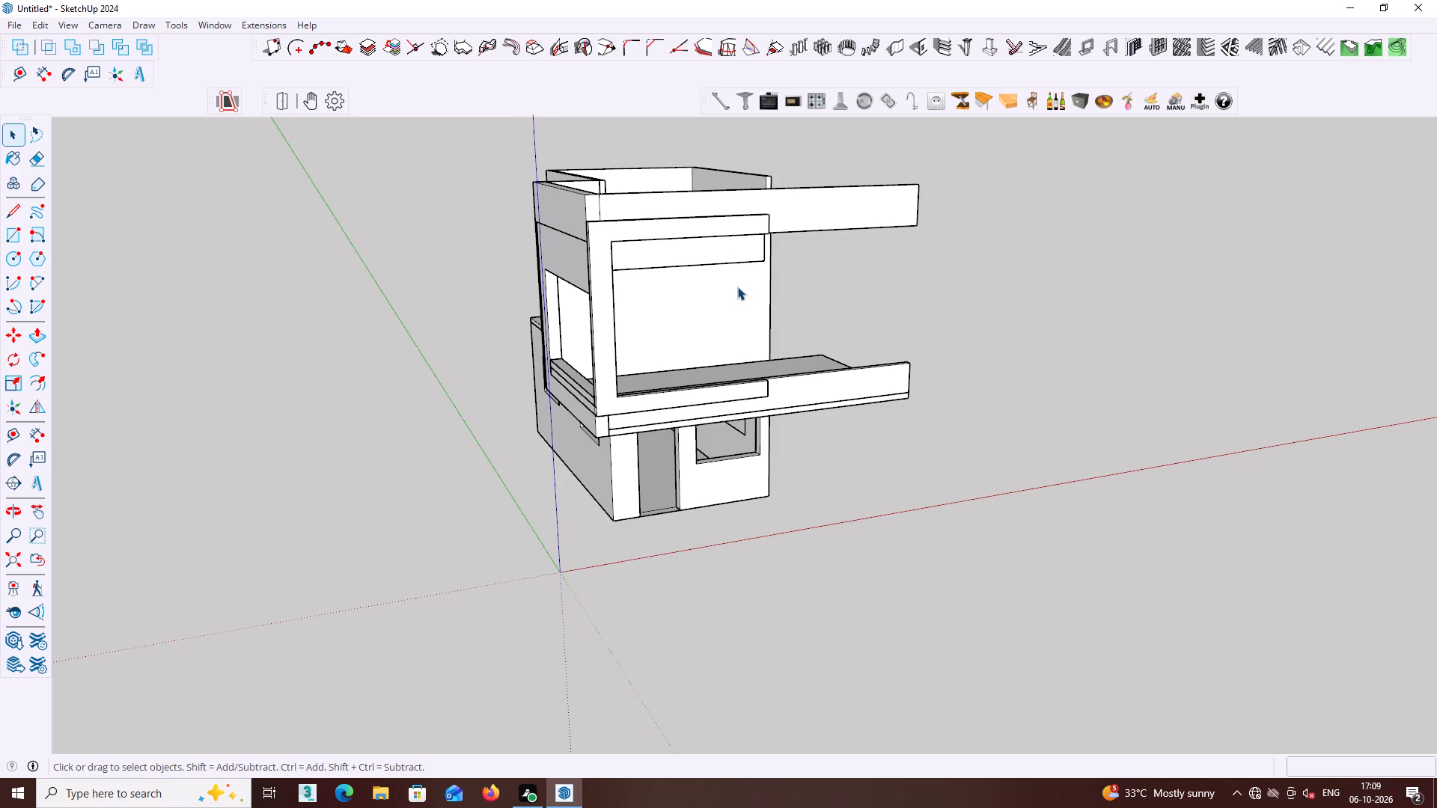
pyautogui.moveTo(746, 280); pyautogui.dragTo(698, 275, button='middle')
pyautogui.moveTo(763, 280); pyautogui.dragTo(589, 274, button='middle')
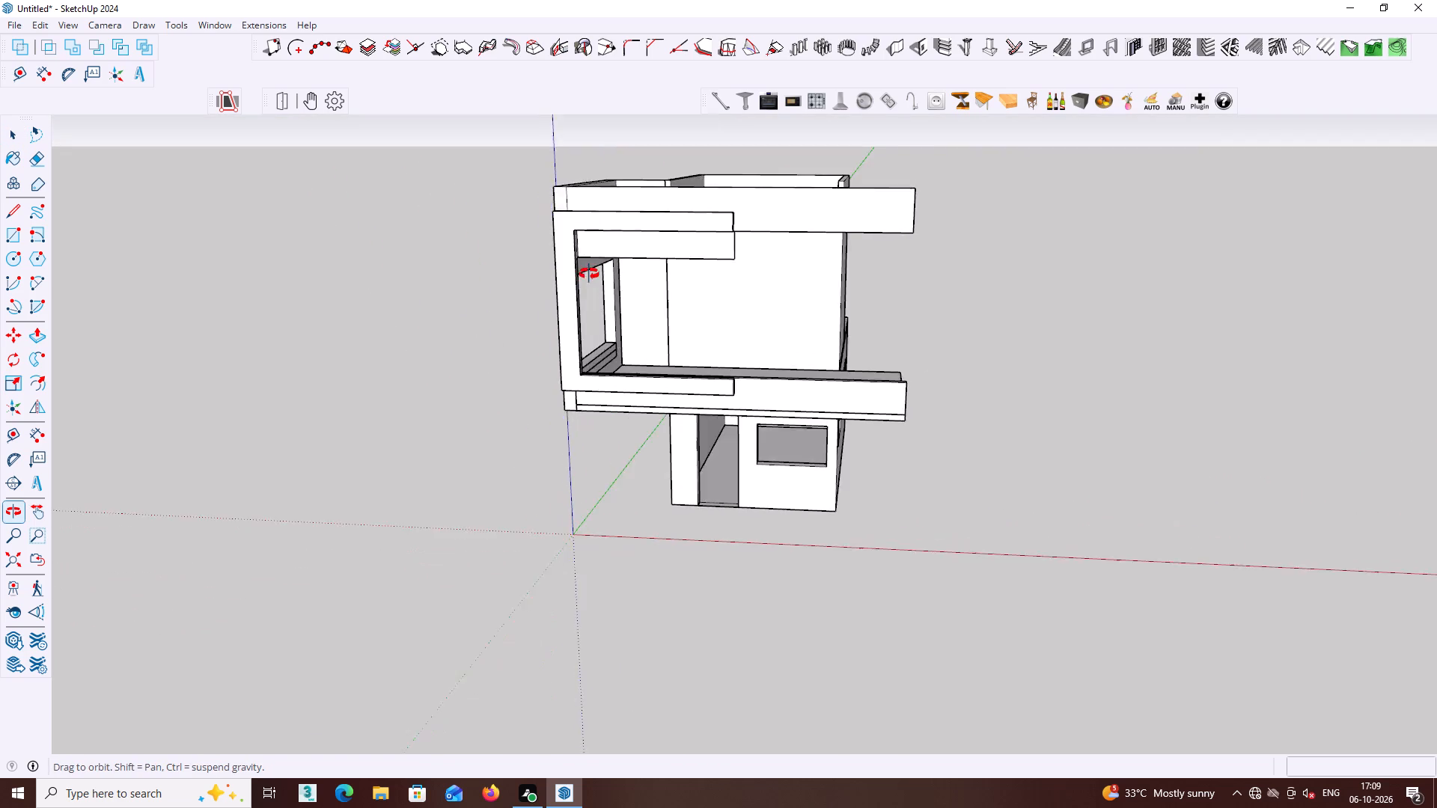
pyautogui.moveTo(589, 274); pyautogui.dragTo(418, 261, button='middle')
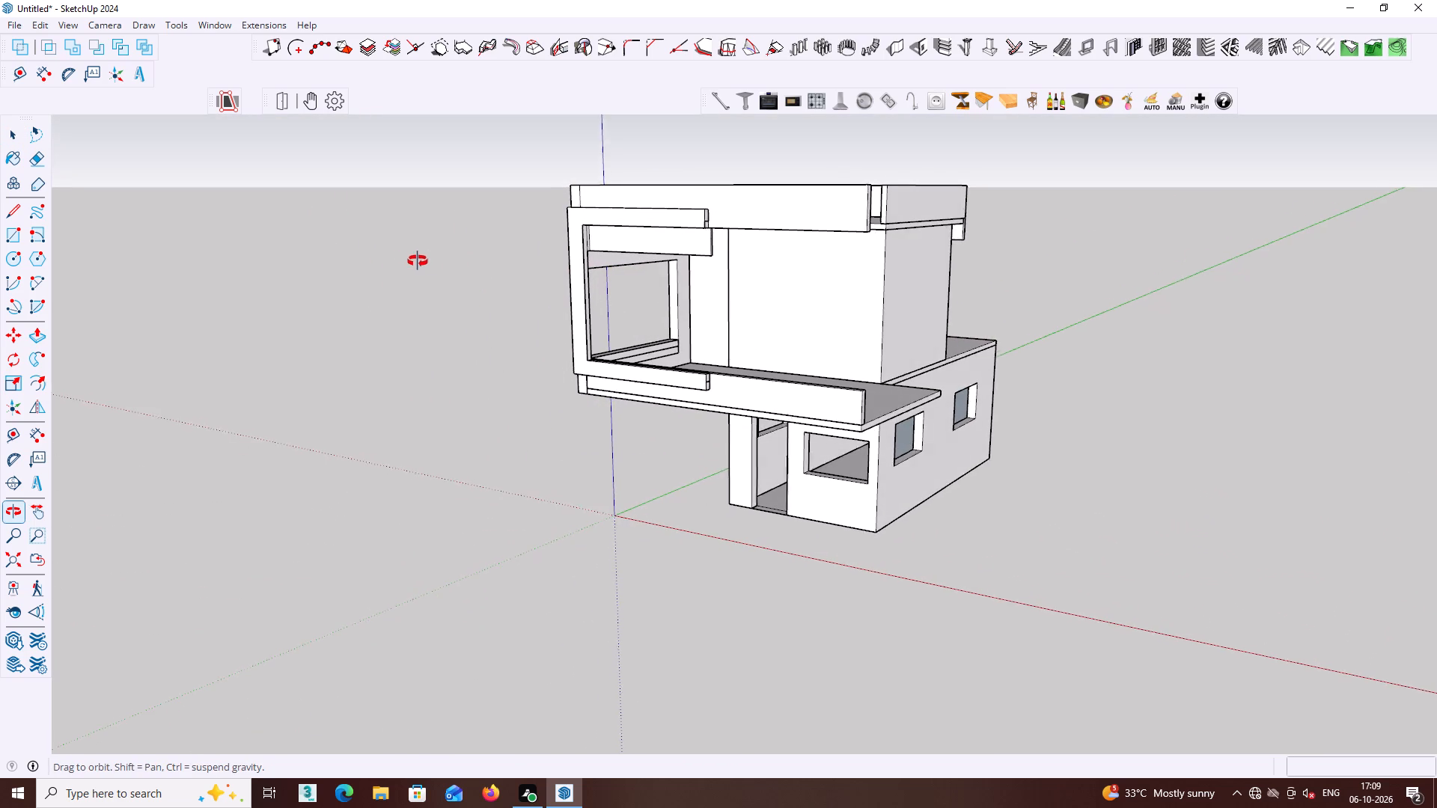
pyautogui.moveTo(418, 261); pyautogui.dragTo(439, 266, button='middle')
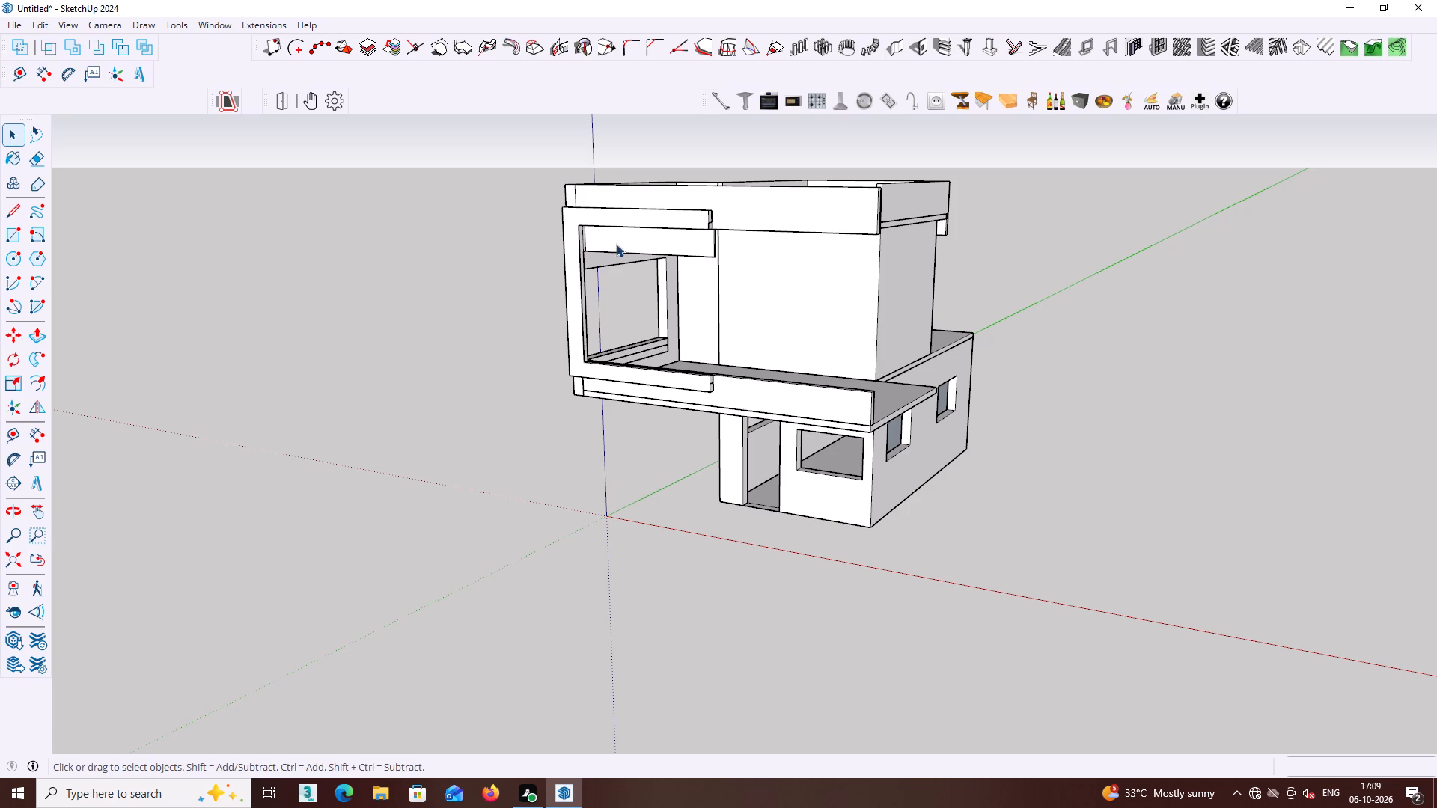
pyautogui.moveTo(616, 244); pyautogui.dragTo(597, 239, button='middle')
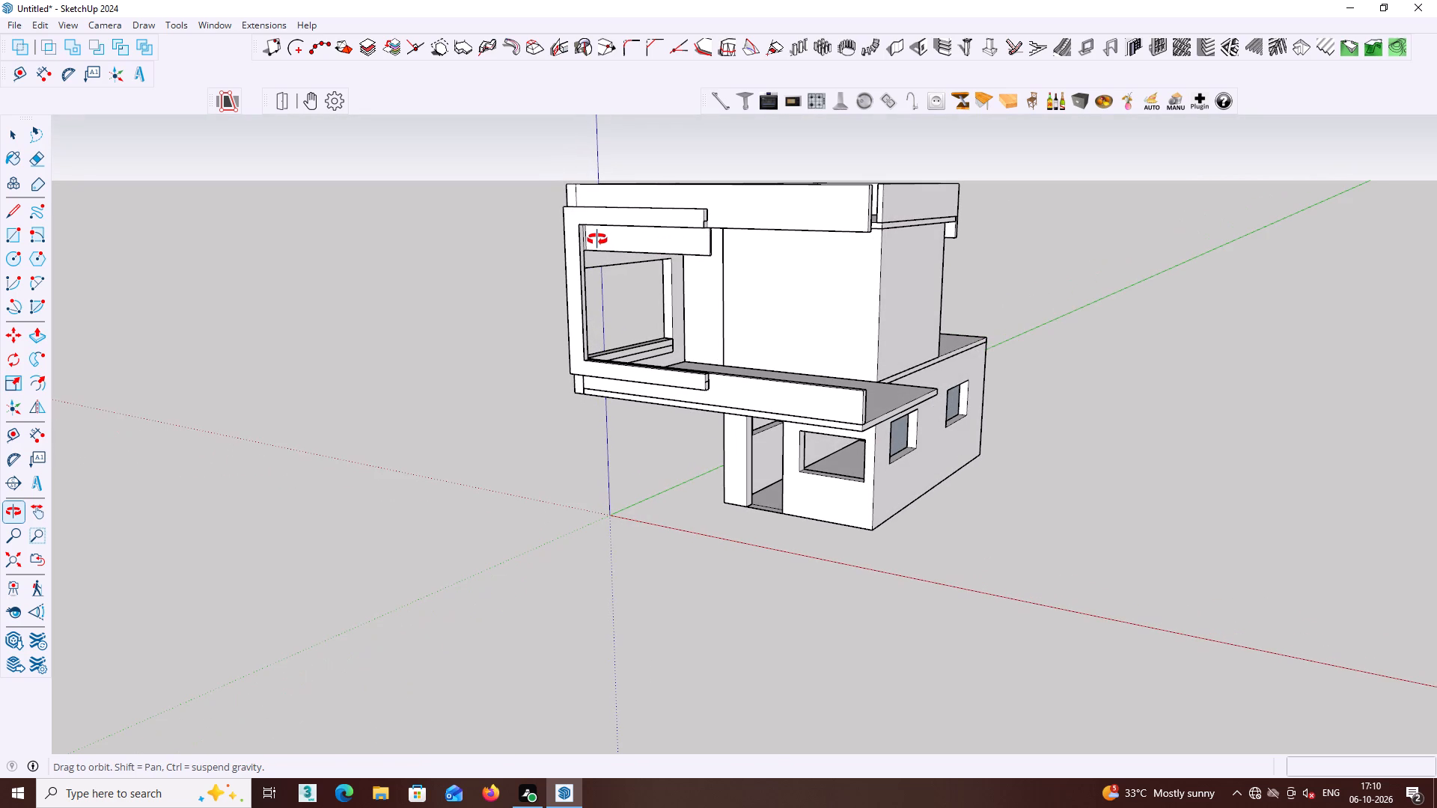
pyautogui.moveTo(597, 239); pyautogui.dragTo(522, 224, button='middle')
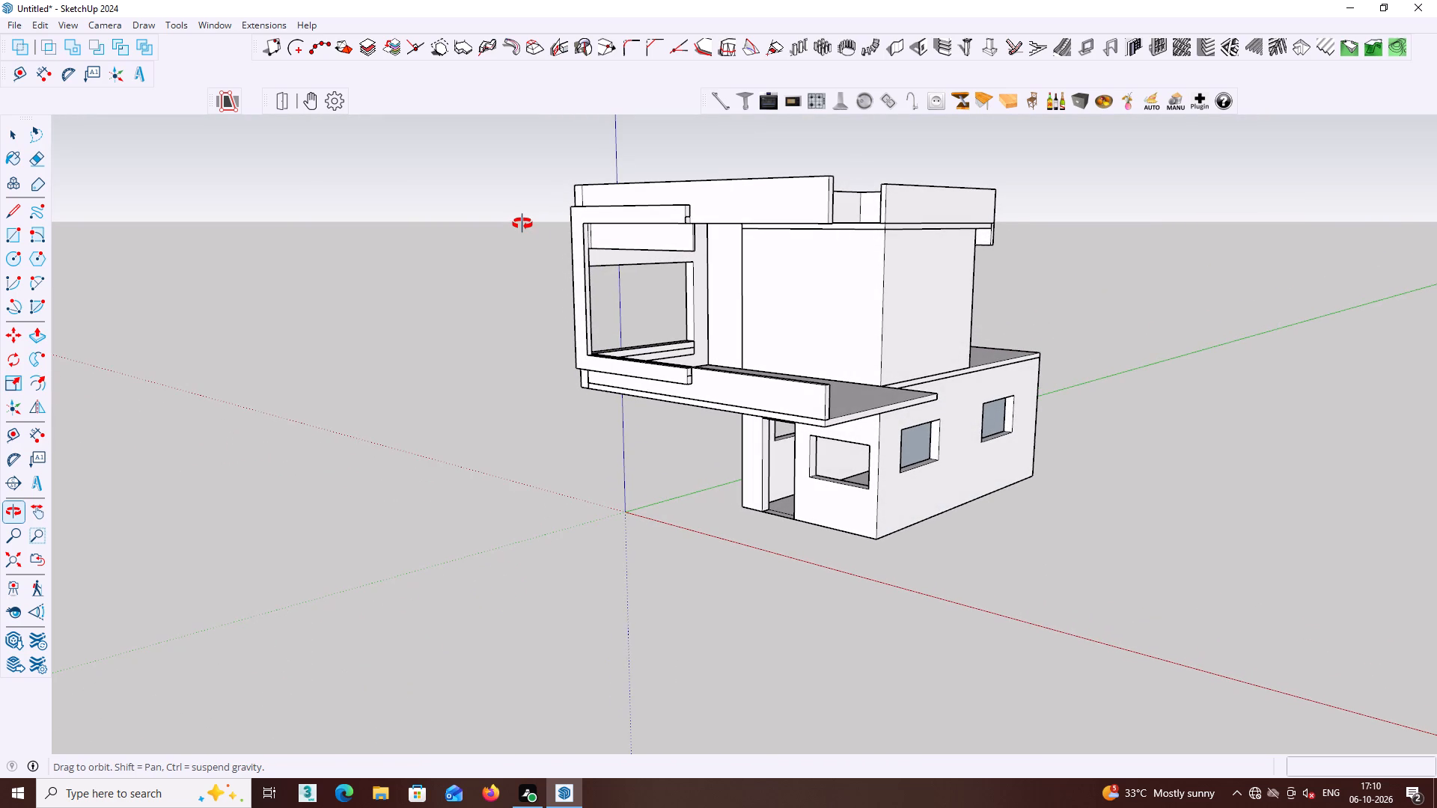
pyautogui.moveTo(522, 224); pyautogui.dragTo(565, 230, button='middle')
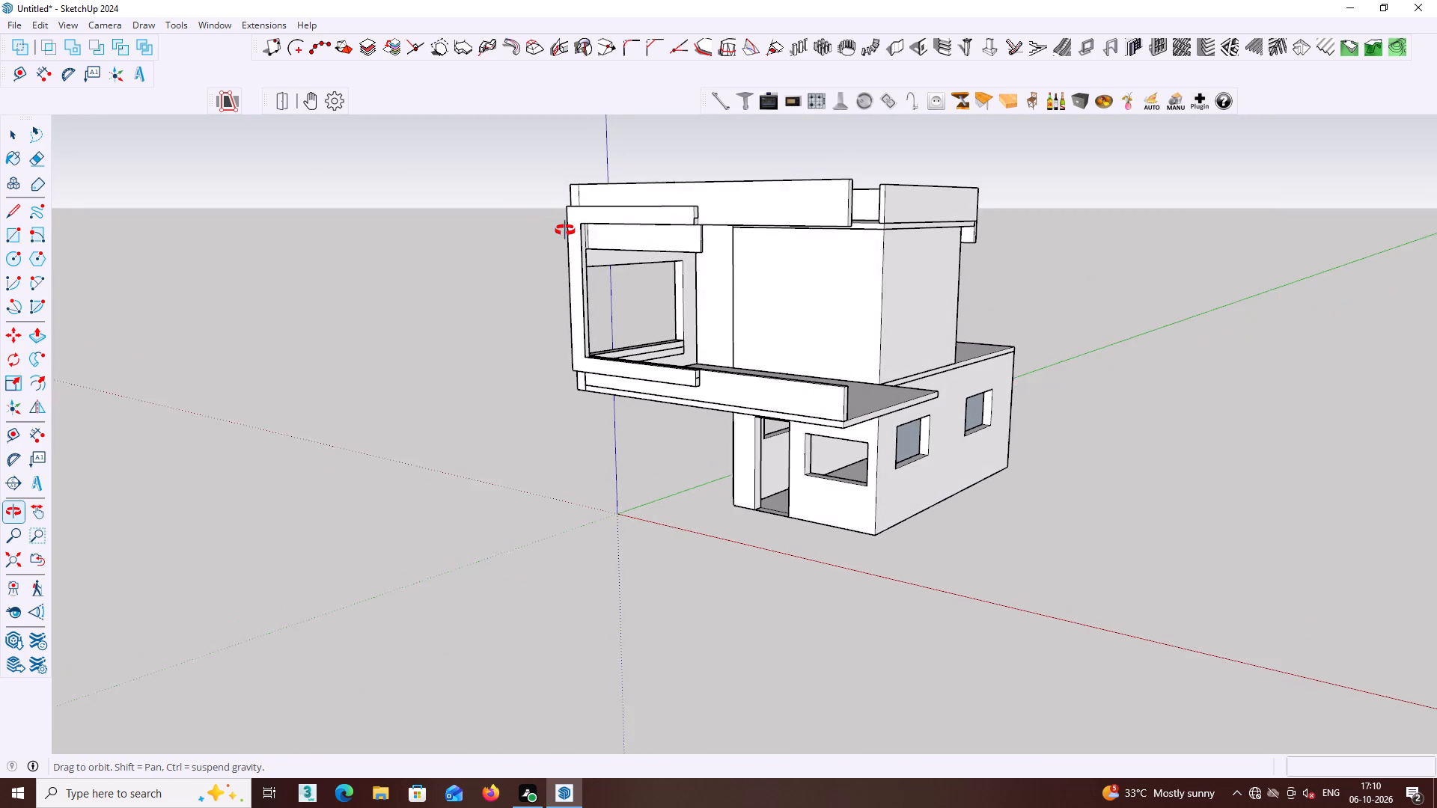
pyautogui.moveTo(565, 230); pyautogui.dragTo(567, 230, button='middle')
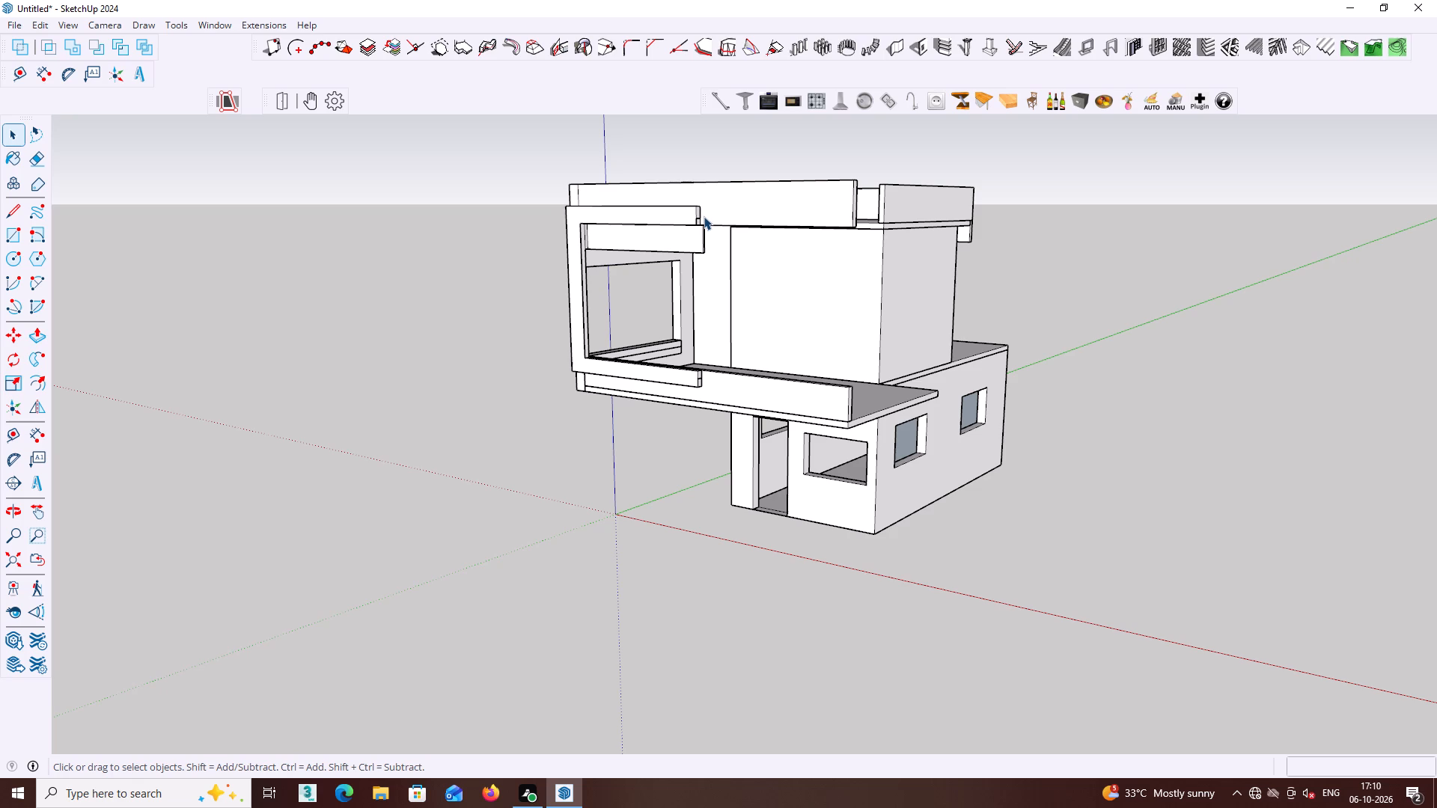
pyautogui.moveTo(704, 216); pyautogui.dragTo(687, 217, button='middle')
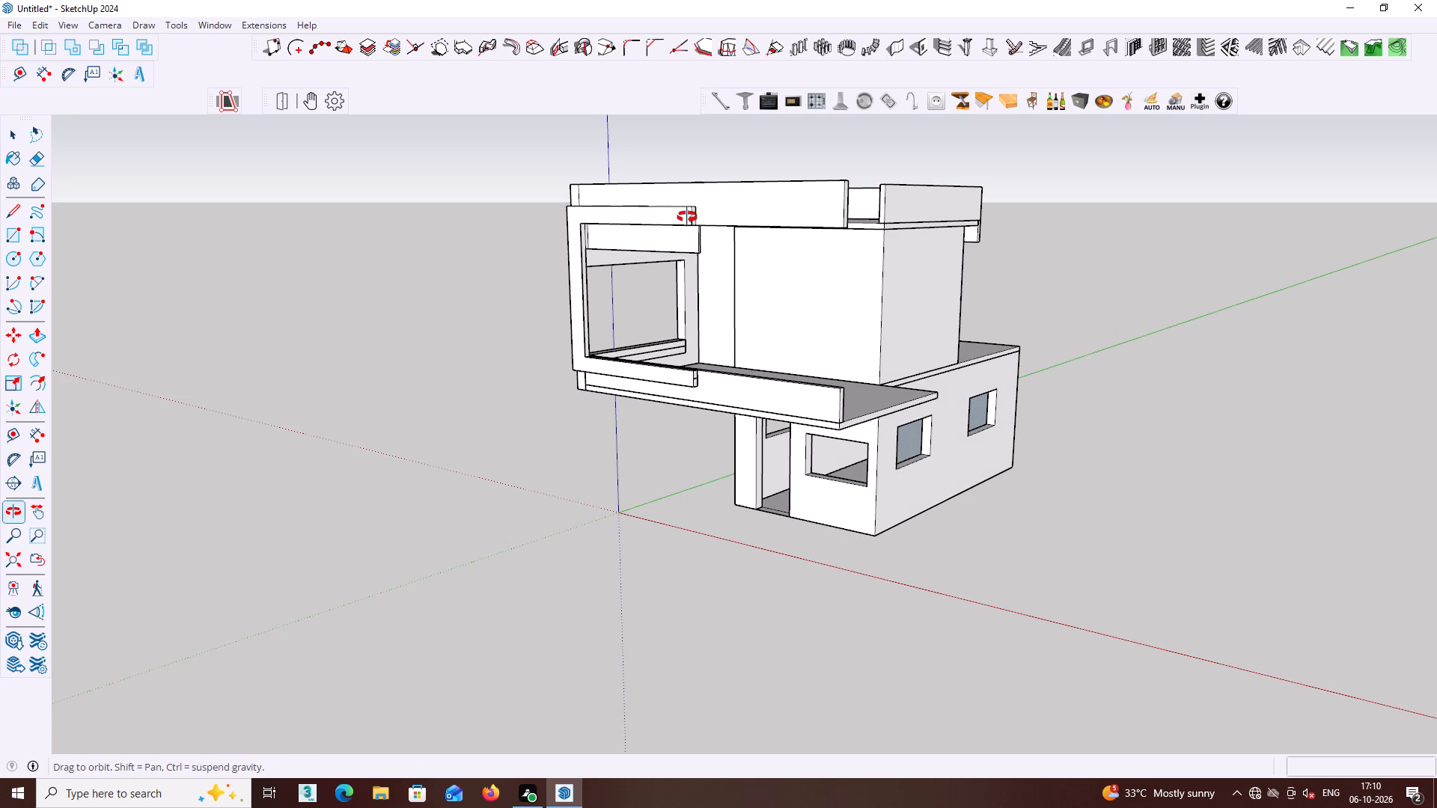
pyautogui.moveTo(687, 217); pyautogui.dragTo(687, 218, button='middle')
# Draw a 10 7/16" by 10' 5 1/2" rectangle across the C-frame's open end and remove the face covering its opening.
pyautogui.moveTo(698, 401); pyautogui.dragTo(745, 423, button='middle')
pyautogui.scroll(-1, 739, 412)
pyautogui.middleClick(745, 423)
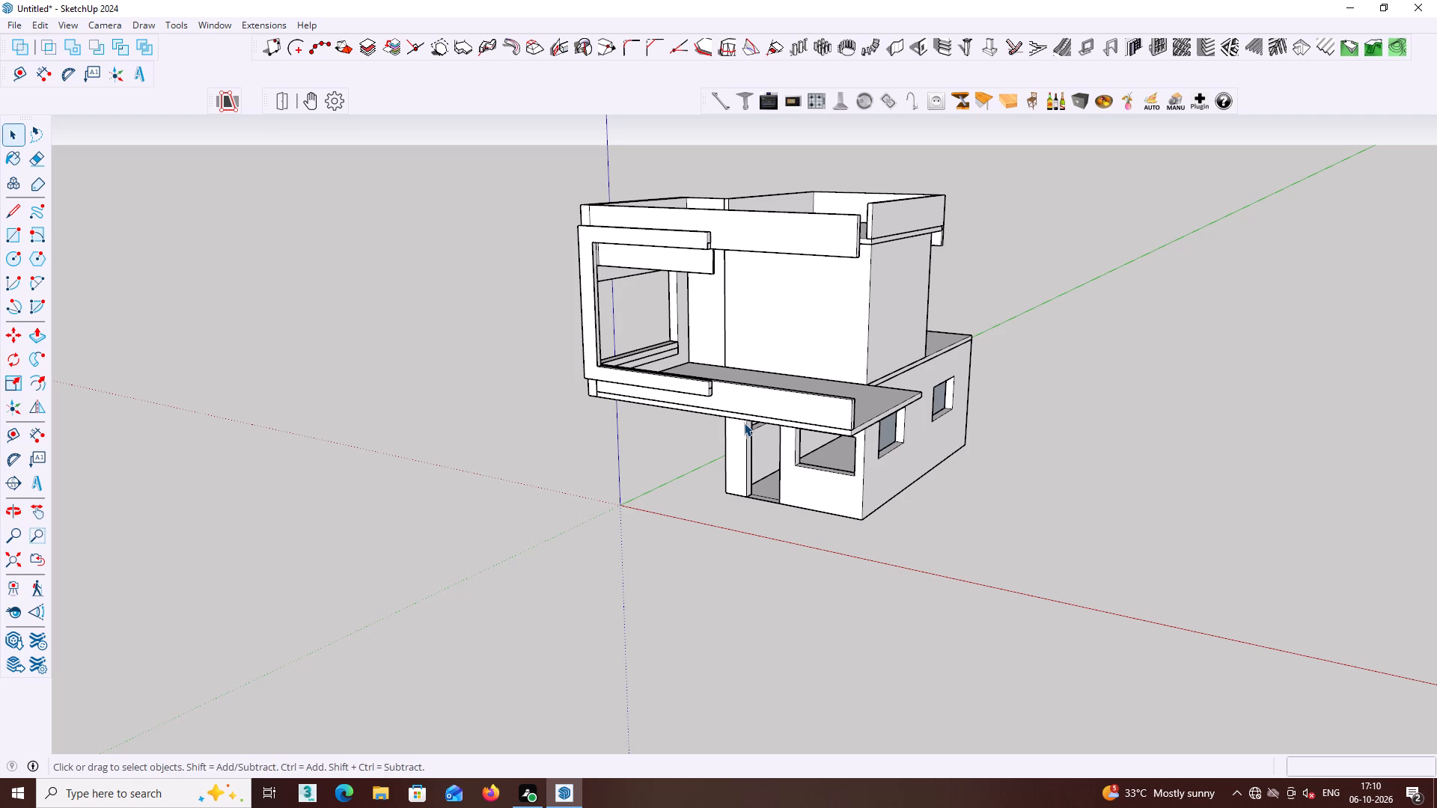
pyautogui.press('r')
pyautogui.click(714, 397)
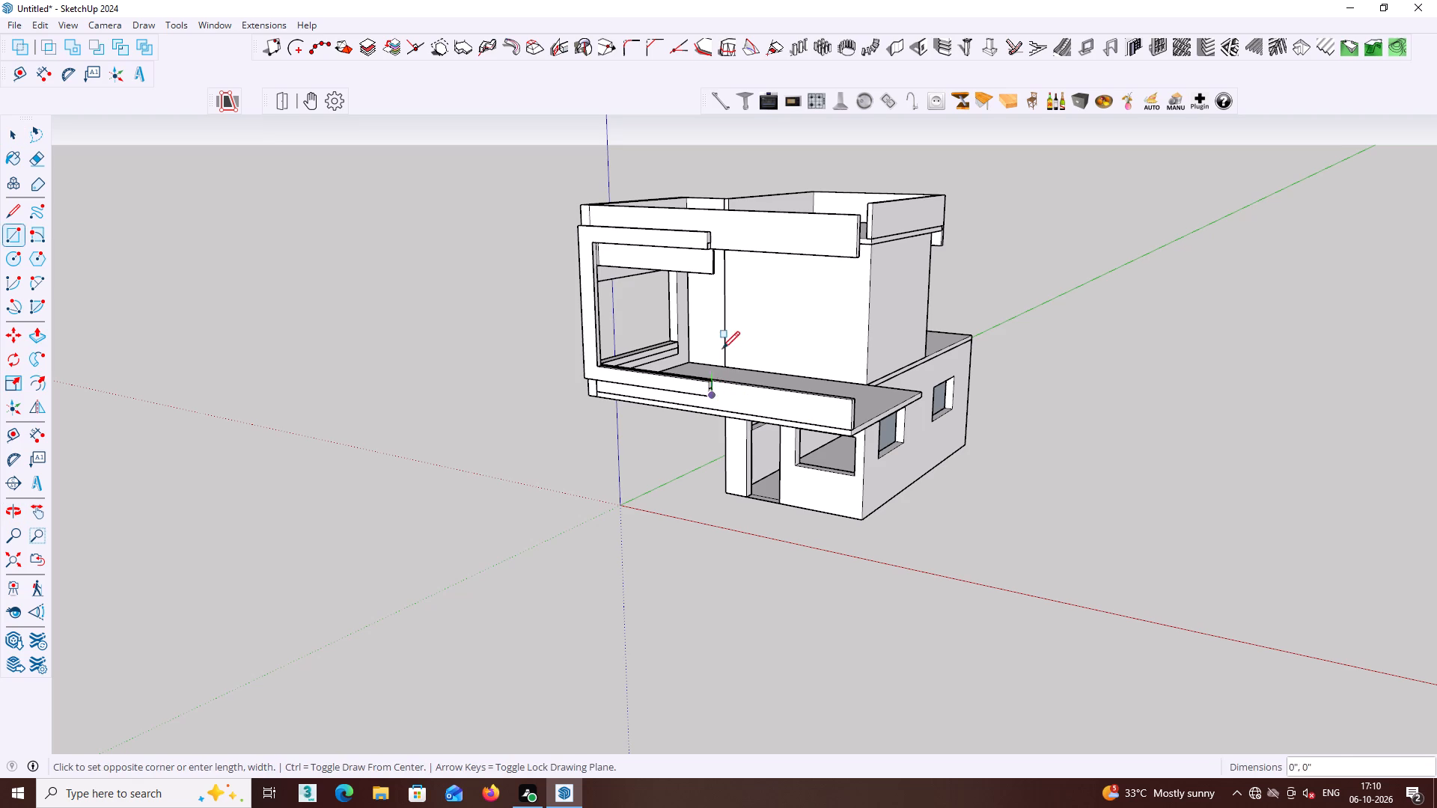
pyautogui.click(715, 230)
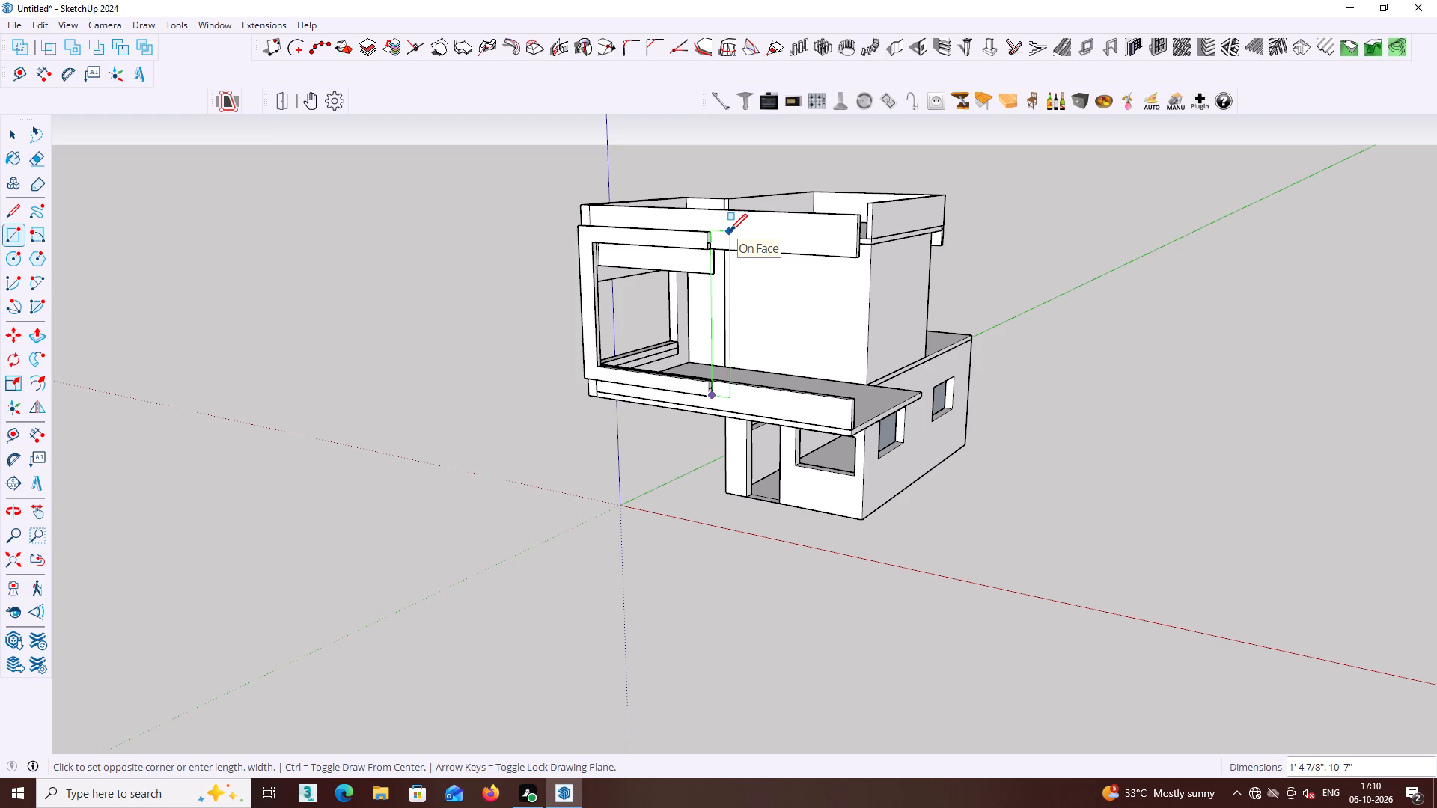
pyautogui.scroll(5, 728, 234)
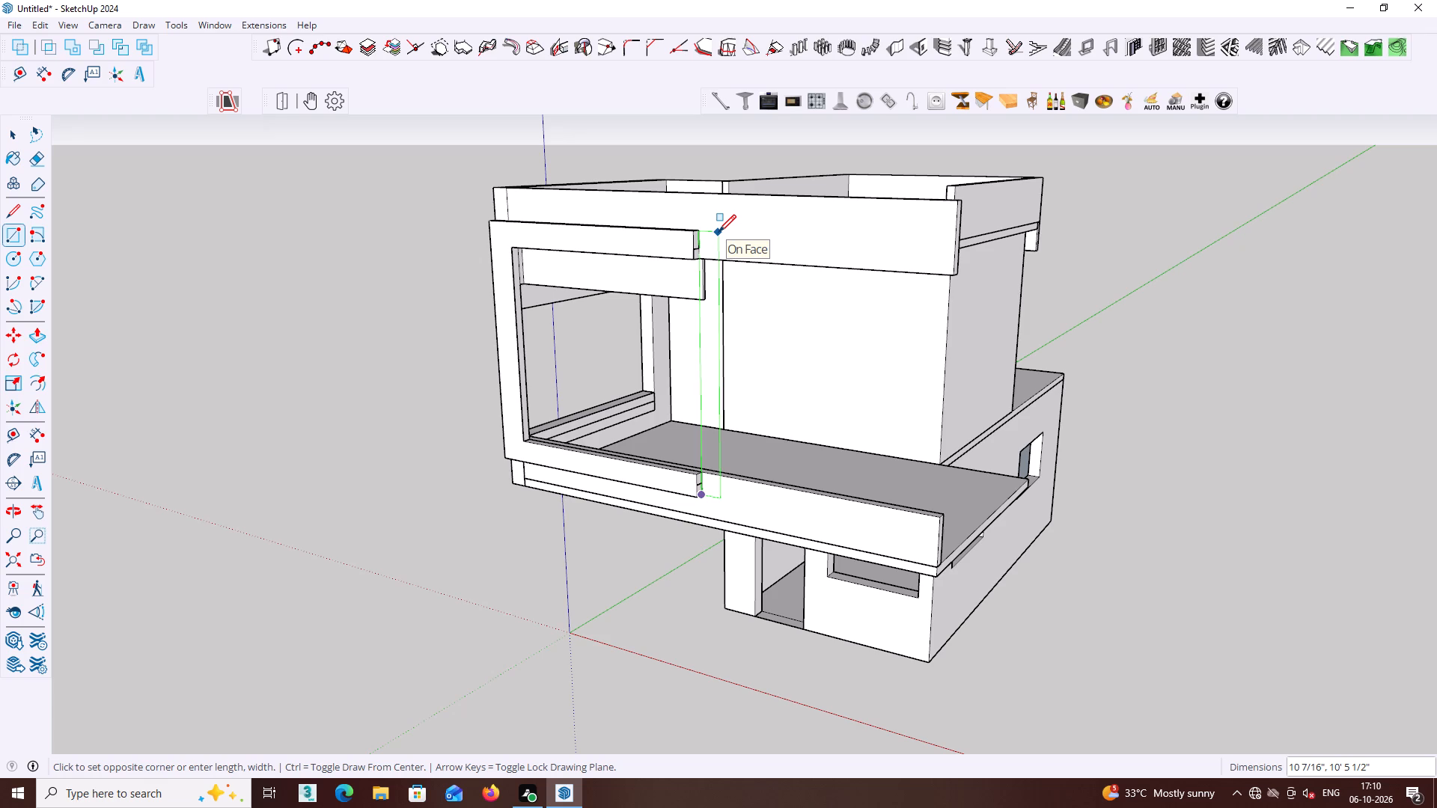
pyautogui.click(718, 232)
pyautogui.press('space')
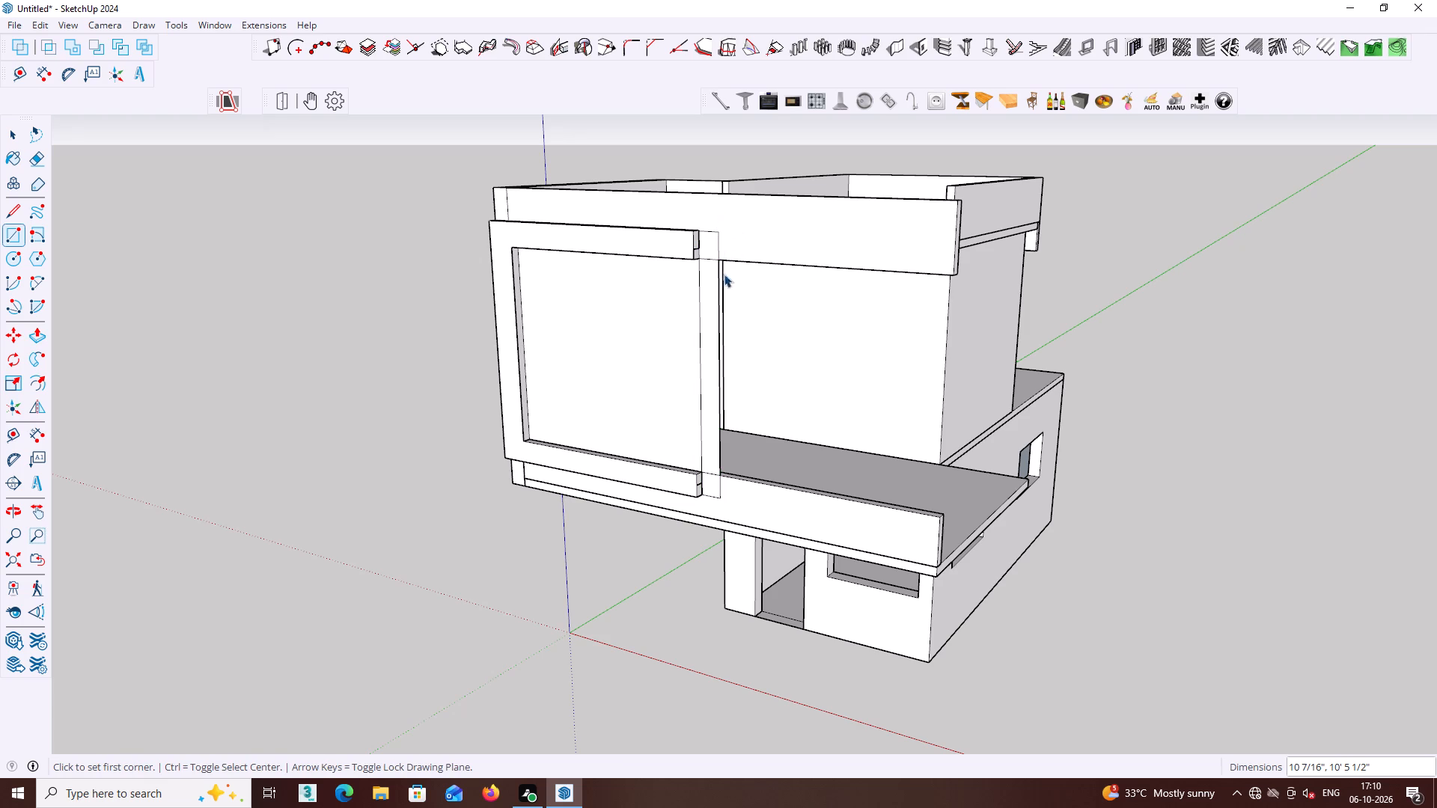
pyautogui.click(665, 334)
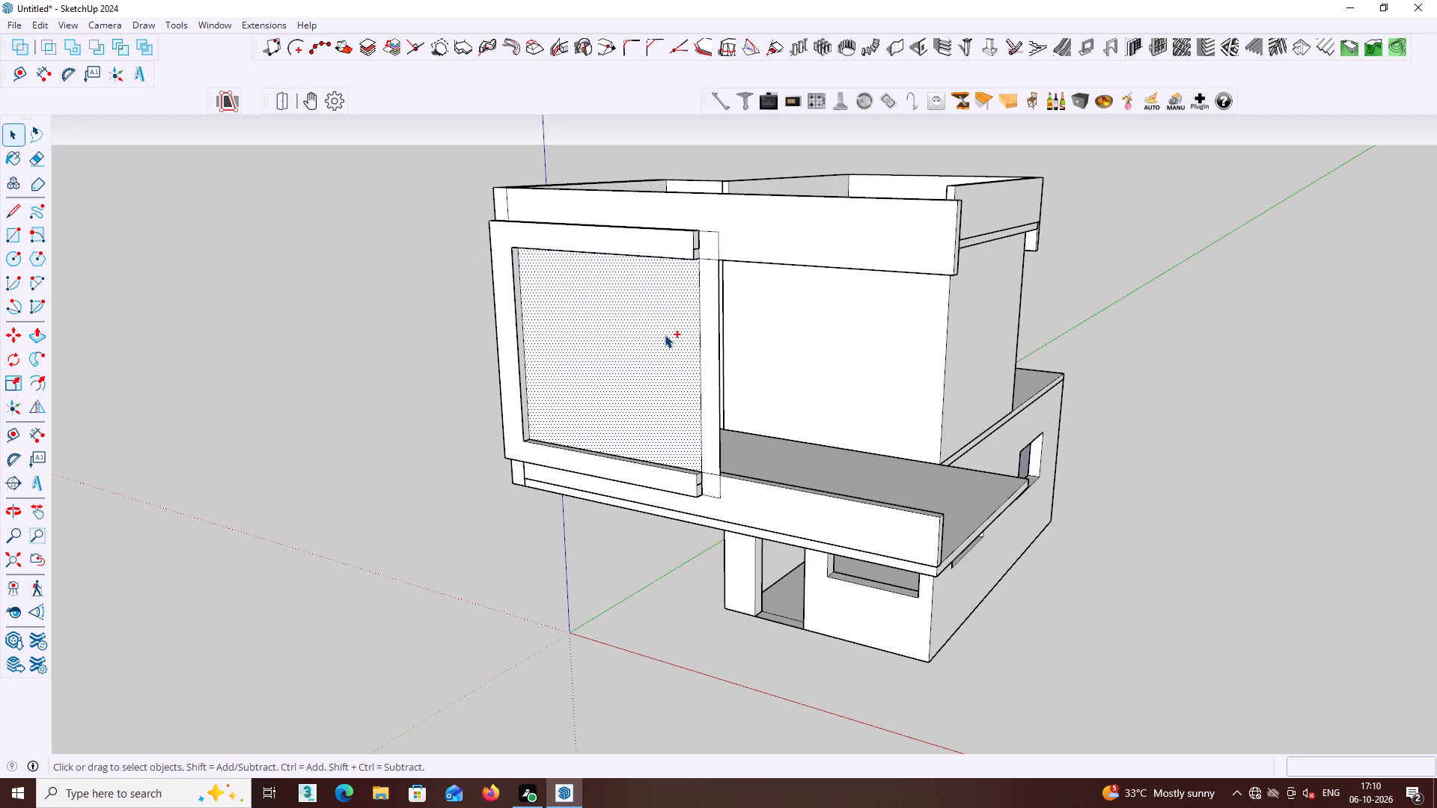
pyautogui.hotkey('ctrl', 'x')
# Push/Pull the middle, lower and upper faces of the new strip outward 4 1/2" to form the frame's closing post.
pyautogui.click(710, 307)
pyautogui.press('p')
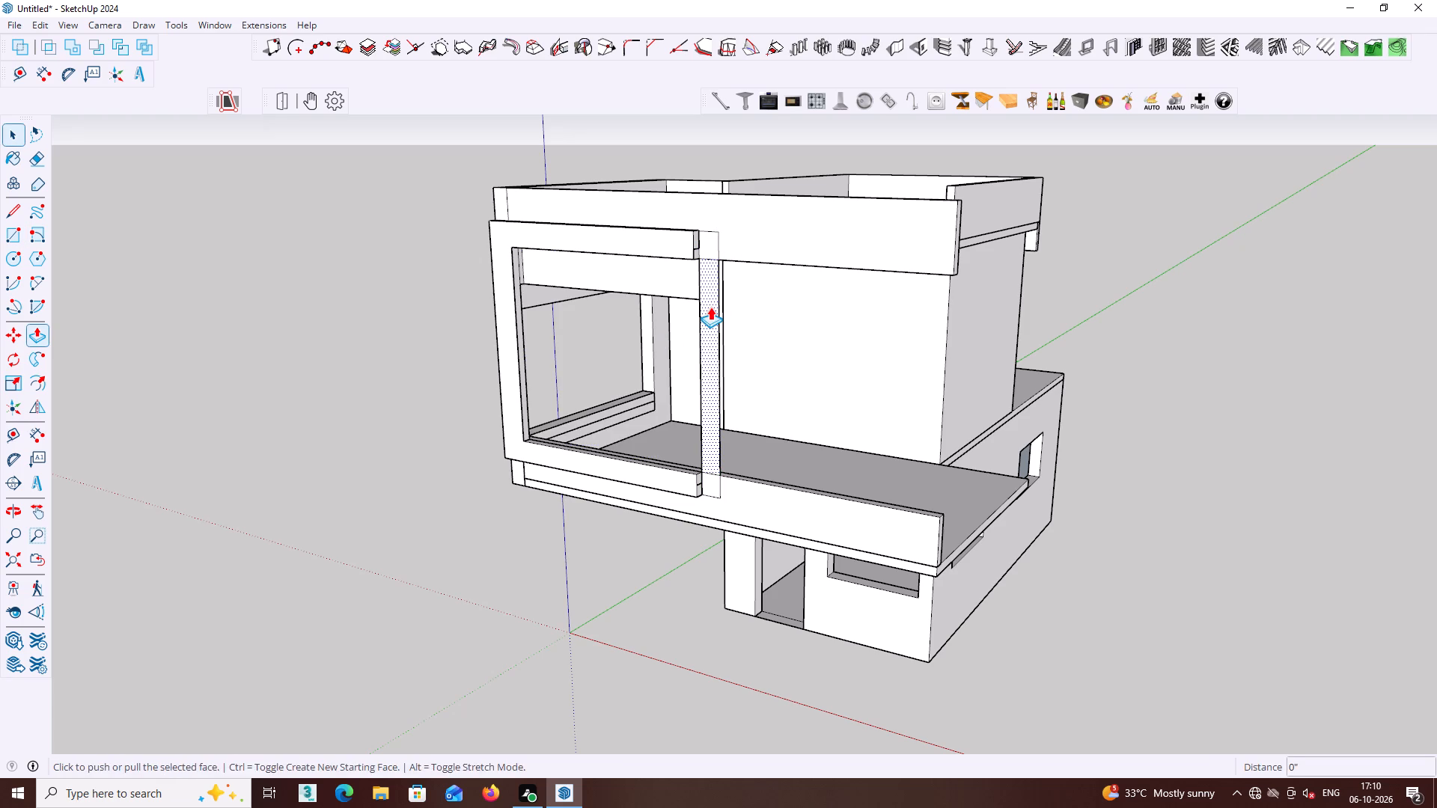
pyautogui.click(710, 307)
pyautogui.click(698, 257)
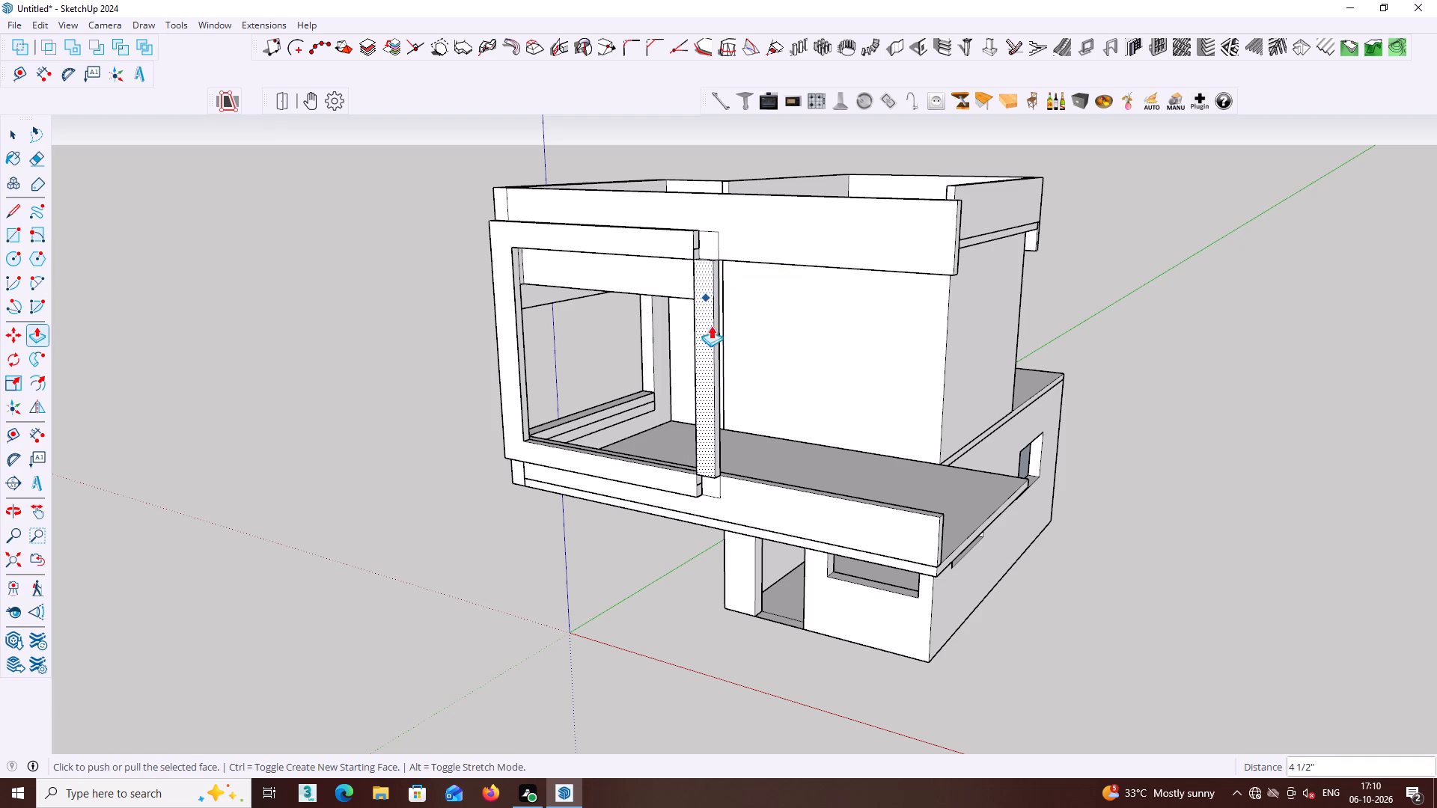
pyautogui.press('space')
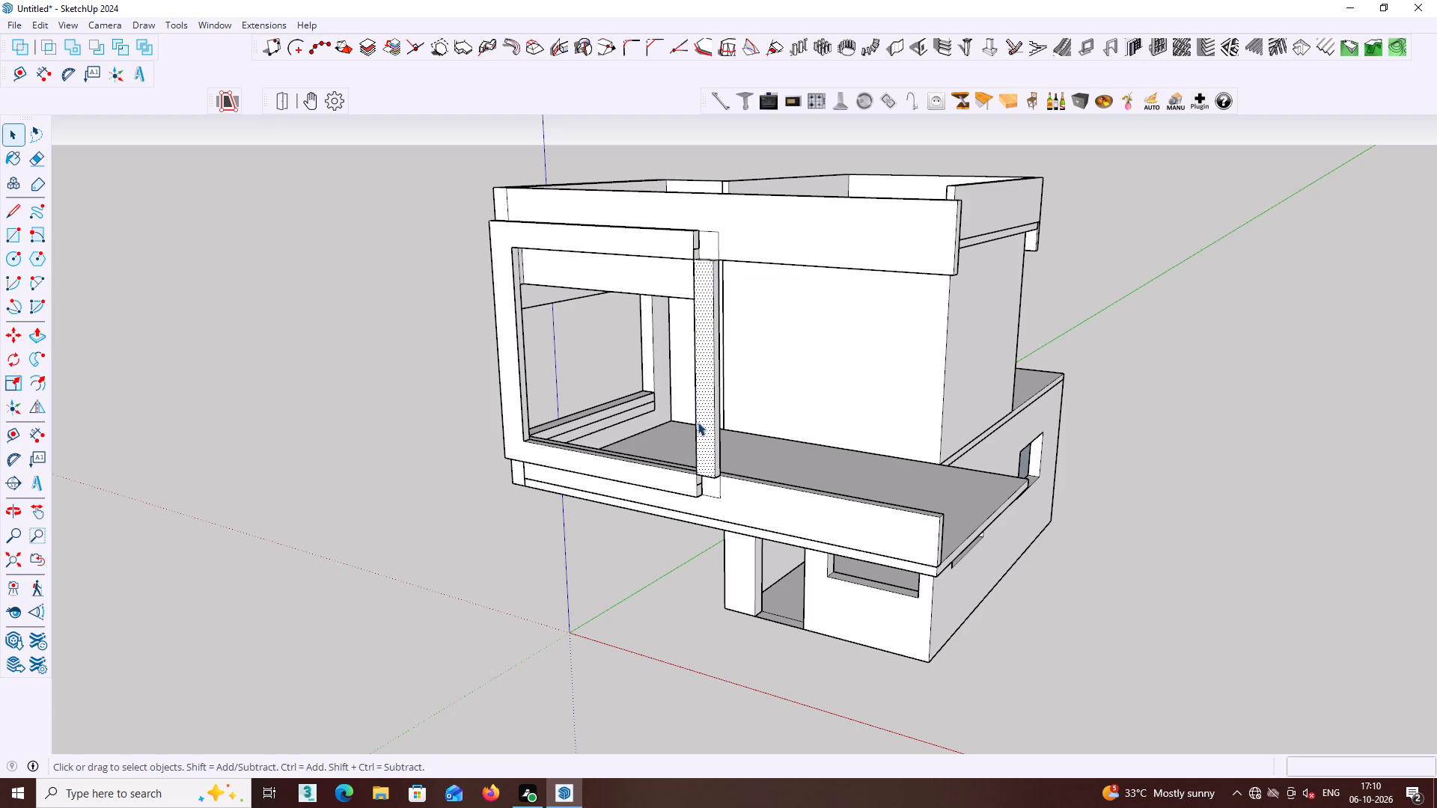
pyautogui.middleClick(698, 417)
pyautogui.scroll(1, 720, 463)
pyautogui.click(717, 495)
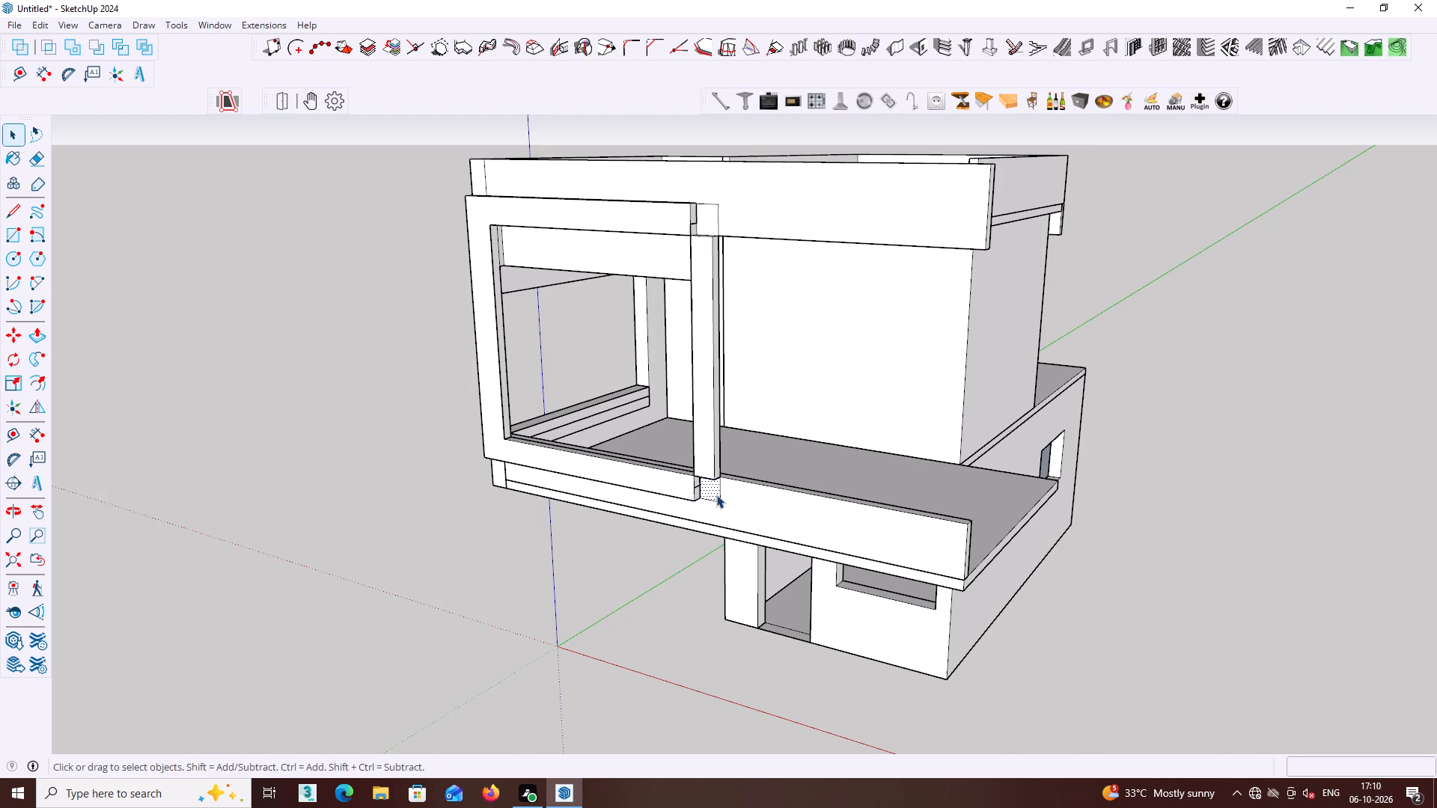
pyautogui.press('p')
pyautogui.doubleClick(716, 495)
pyautogui.press('space')
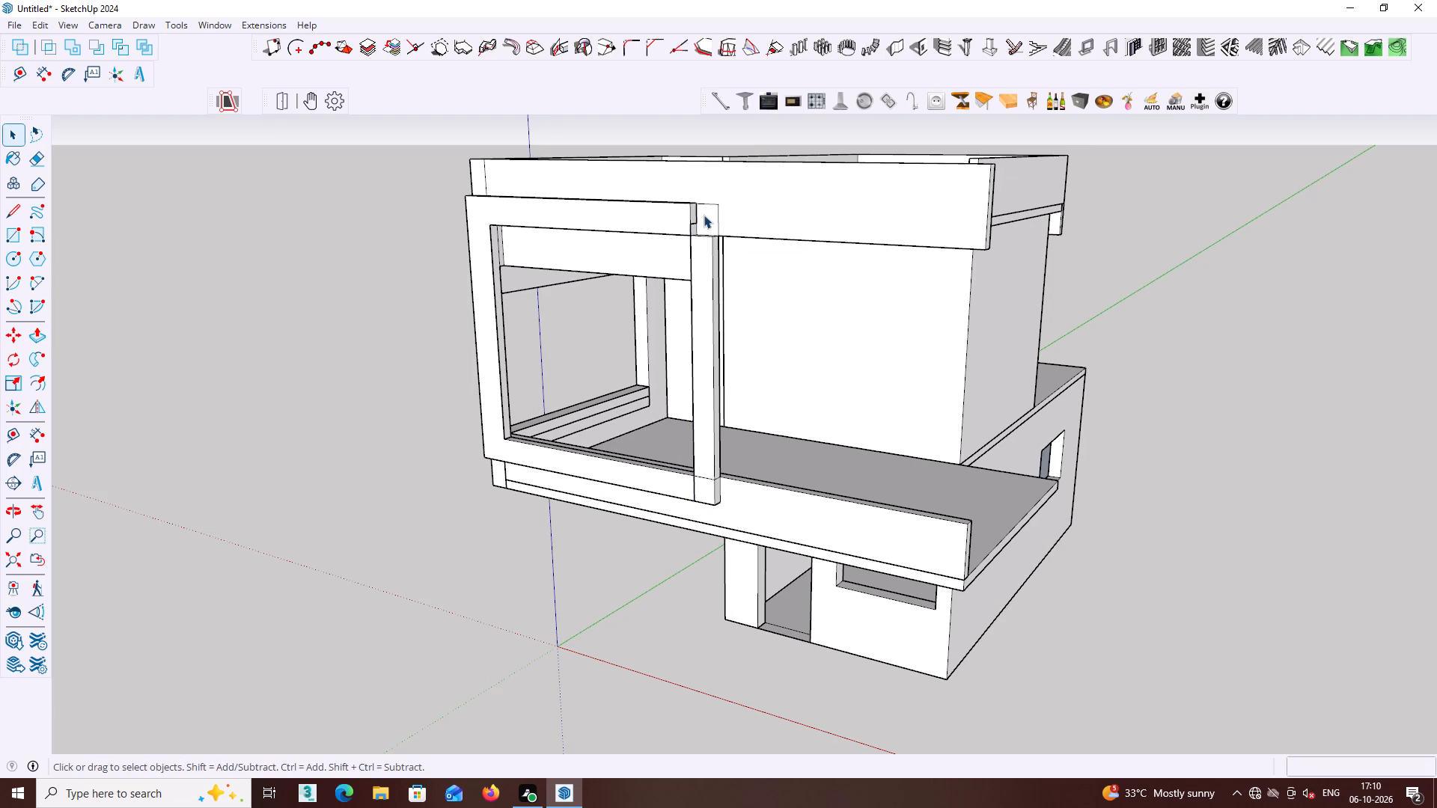
pyautogui.click(704, 213)
pyautogui.press('p')
pyautogui.doubleClick(704, 213)
pyautogui.press('space')
# Raise the new post's top face 1/4" to align with the top of the adjoining frame arm.
pyautogui.moveTo(701, 260); pyautogui.dragTo(742, 501, button='middle')
pyautogui.scroll(3, 714, 420)
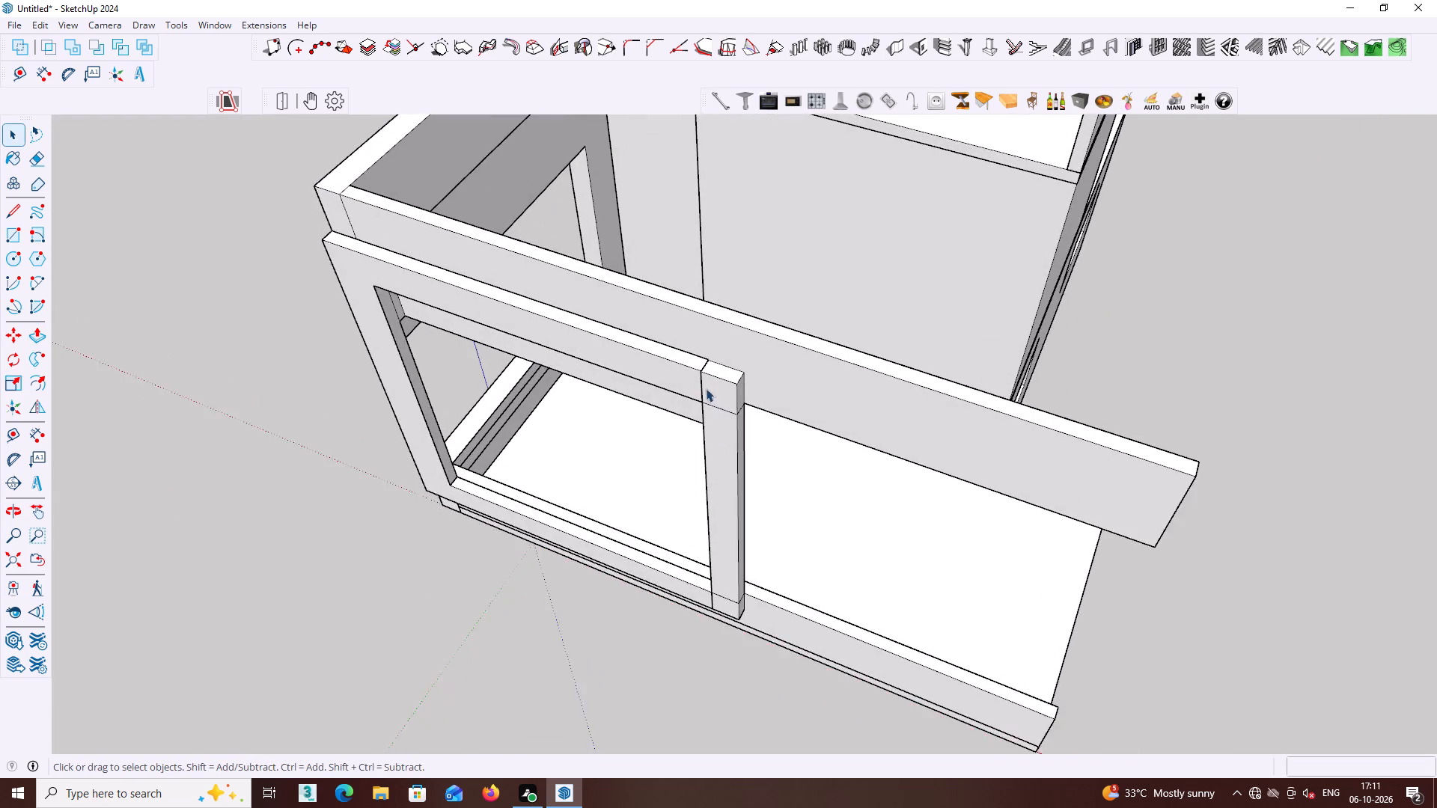
pyautogui.scroll(10, 706, 388)
pyautogui.moveTo(706, 358); pyautogui.dragTo(757, 444, button='middle')
pyautogui.scroll(5, 728, 423)
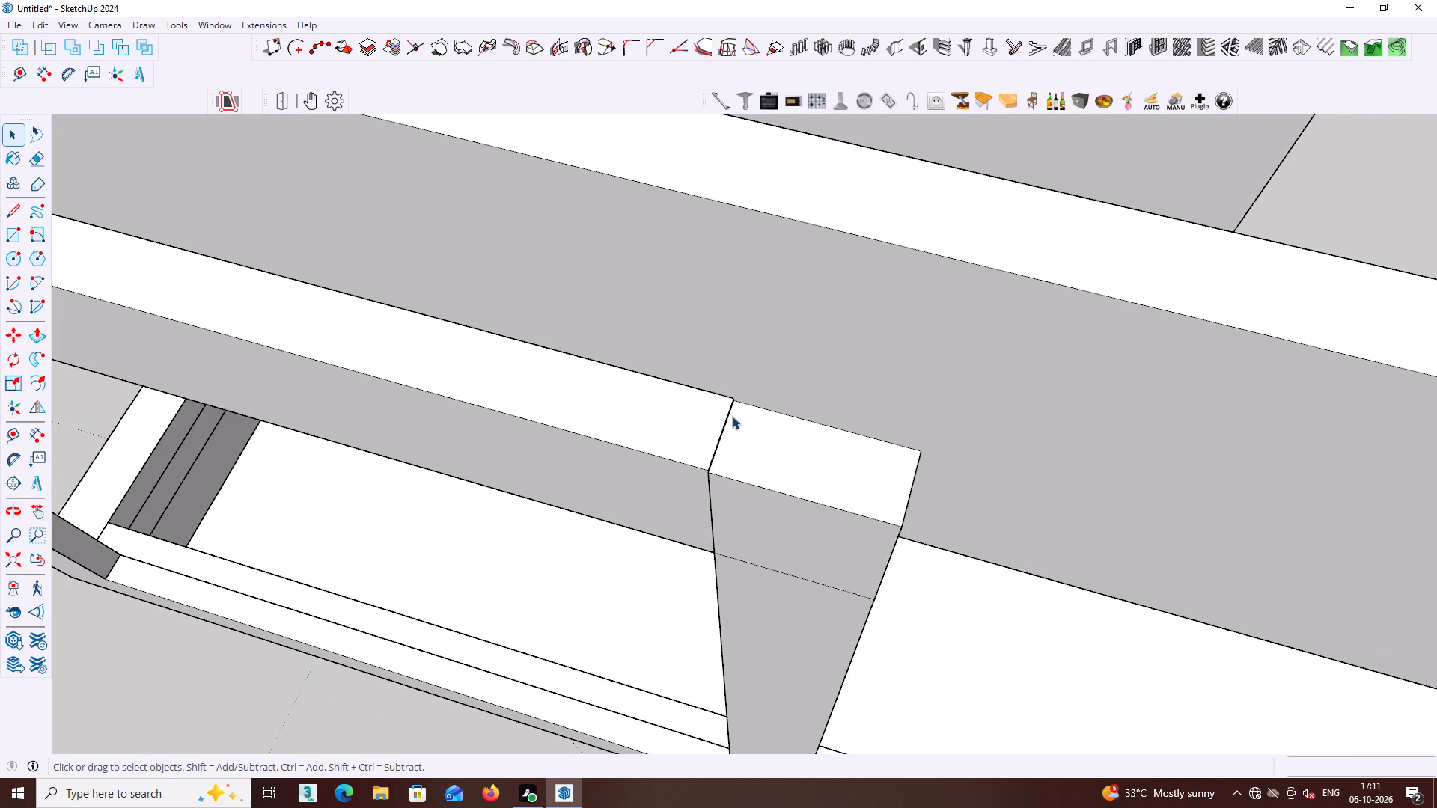
pyautogui.scroll(5, 732, 416)
pyautogui.moveTo(733, 411); pyautogui.dragTo(504, 298, button='middle')
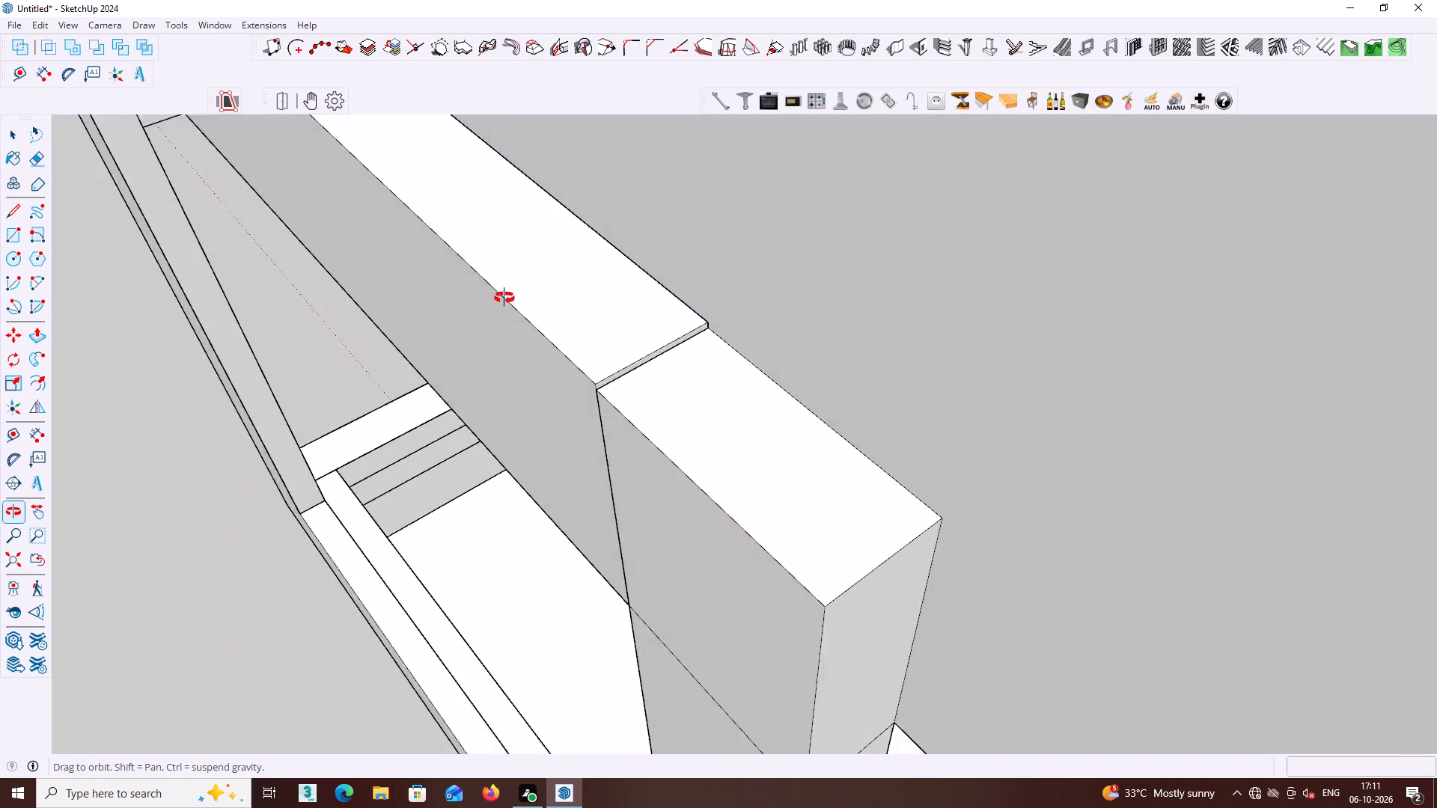
pyautogui.moveTo(504, 298); pyautogui.dragTo(586, 255, button='middle')
pyautogui.click(681, 367)
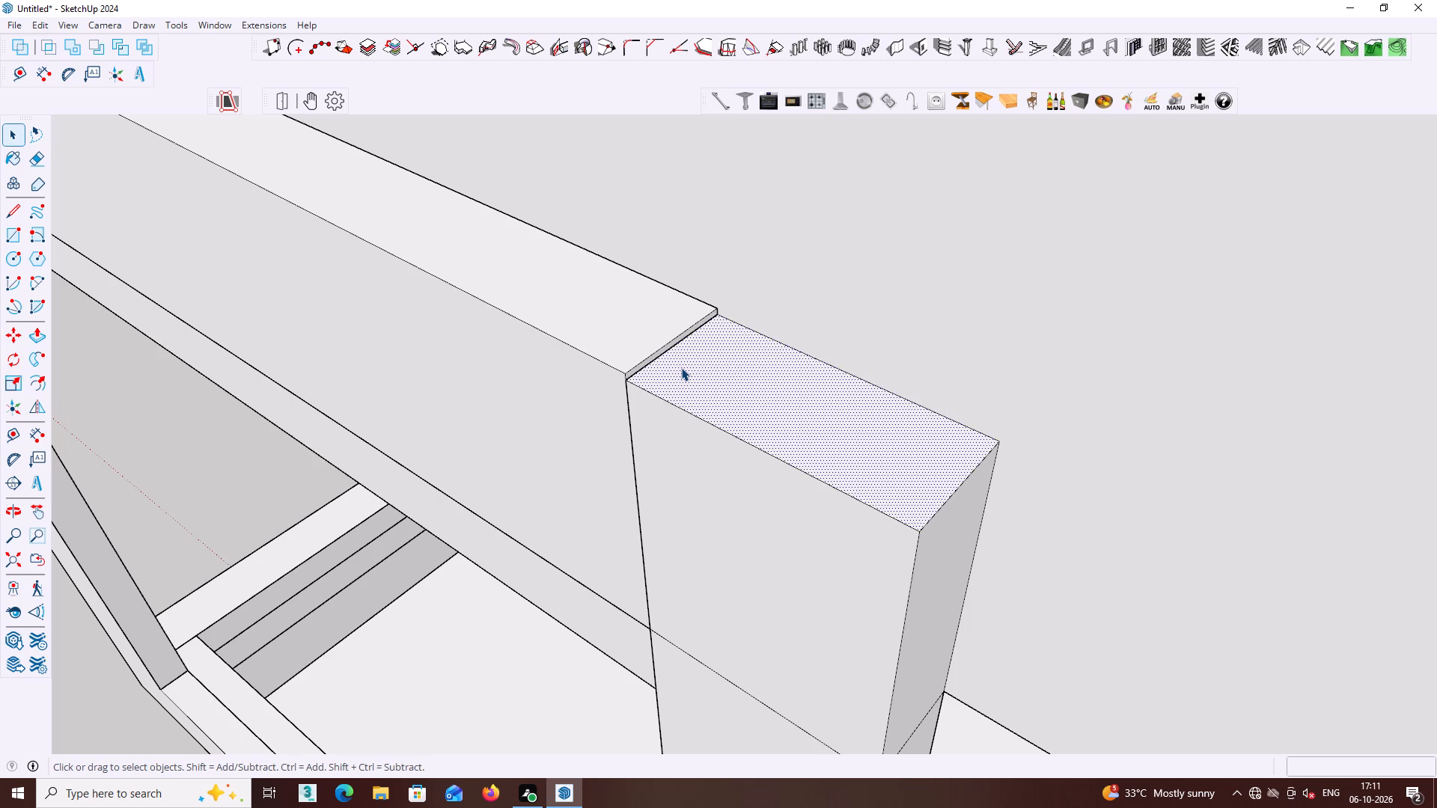
pyautogui.press('p')
pyautogui.click(681, 367)
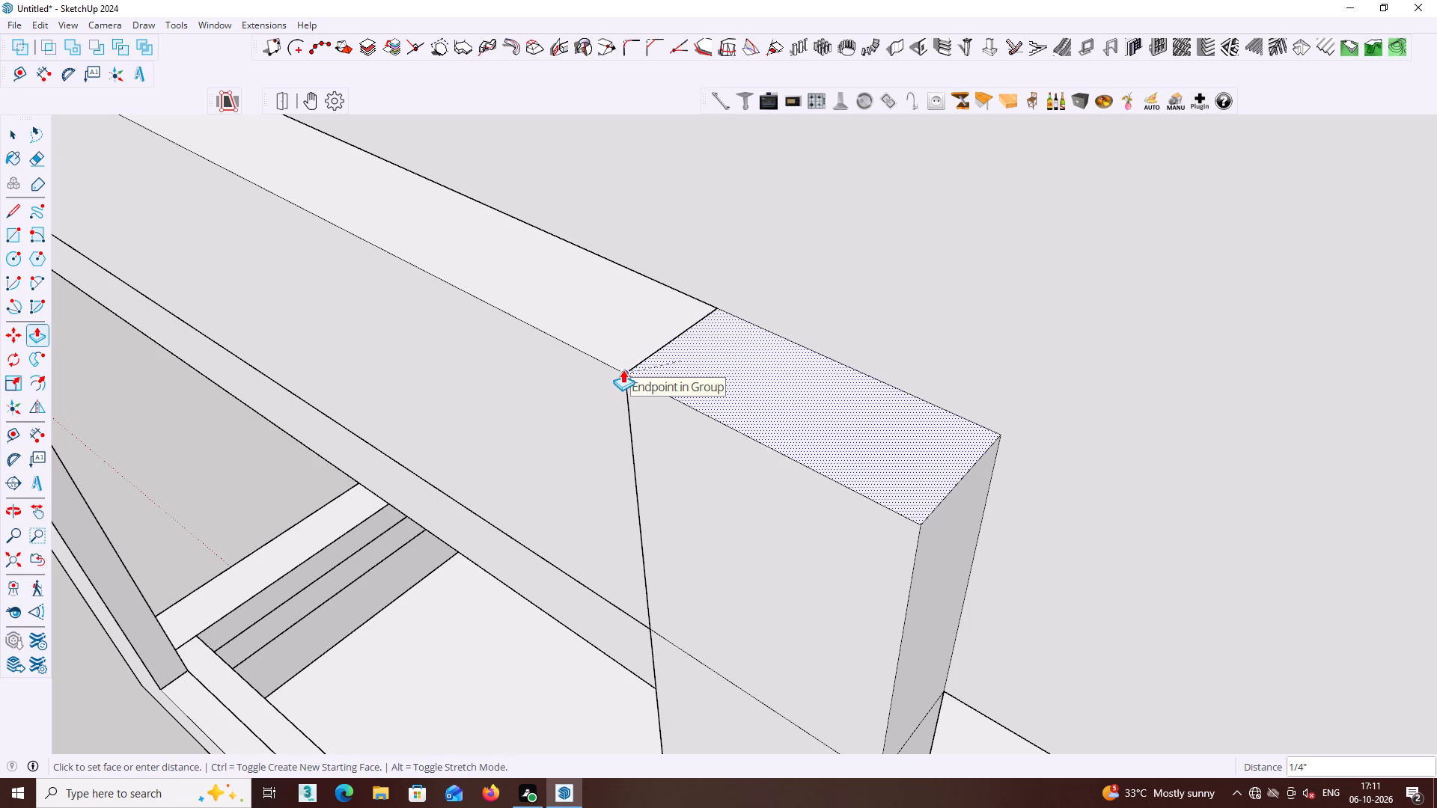
pyautogui.click(623, 370)
pyautogui.press('space')
pyautogui.click(579, 398)
pyautogui.scroll(-1, 586, 397)
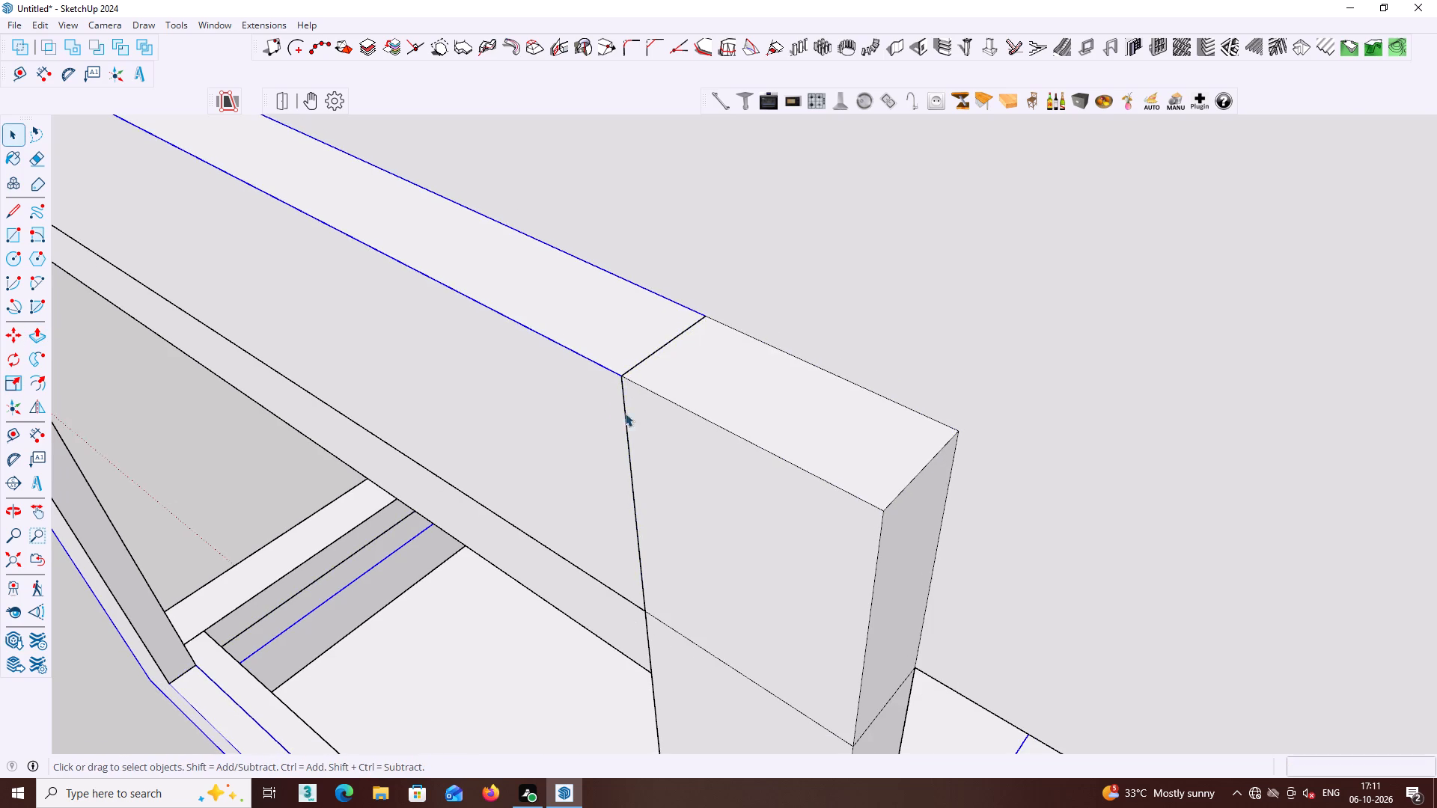
pyautogui.scroll(-12, 626, 414)
pyautogui.click(195, 579)
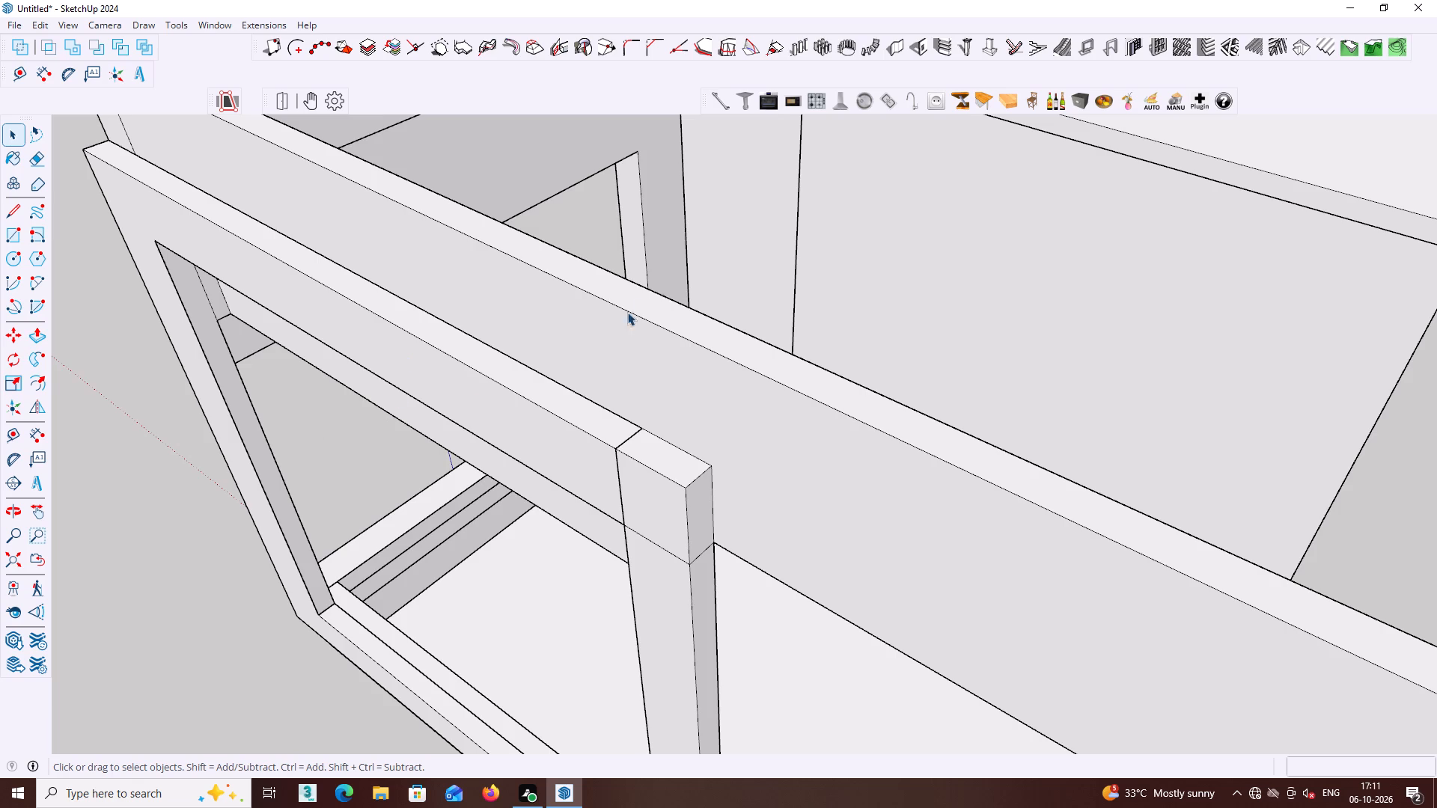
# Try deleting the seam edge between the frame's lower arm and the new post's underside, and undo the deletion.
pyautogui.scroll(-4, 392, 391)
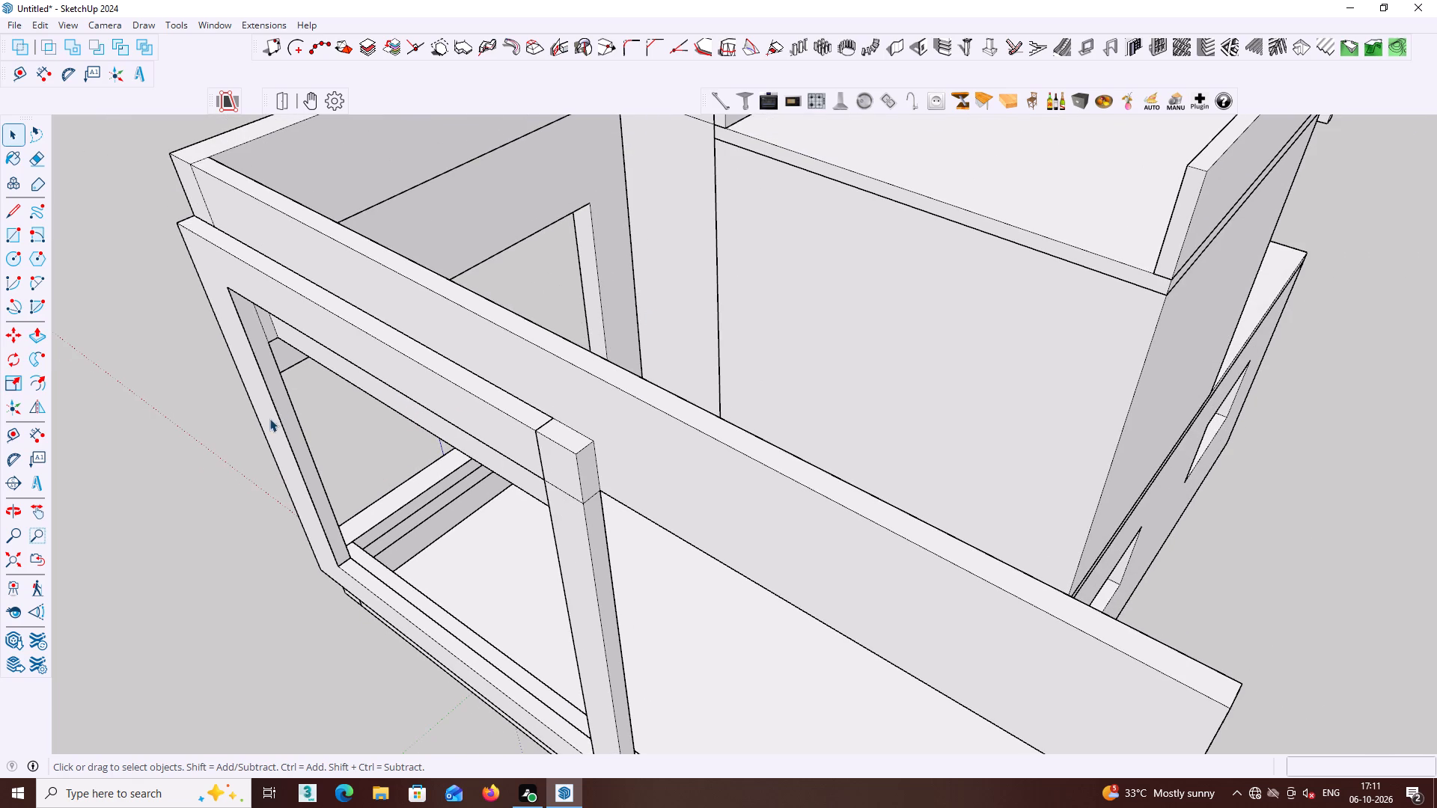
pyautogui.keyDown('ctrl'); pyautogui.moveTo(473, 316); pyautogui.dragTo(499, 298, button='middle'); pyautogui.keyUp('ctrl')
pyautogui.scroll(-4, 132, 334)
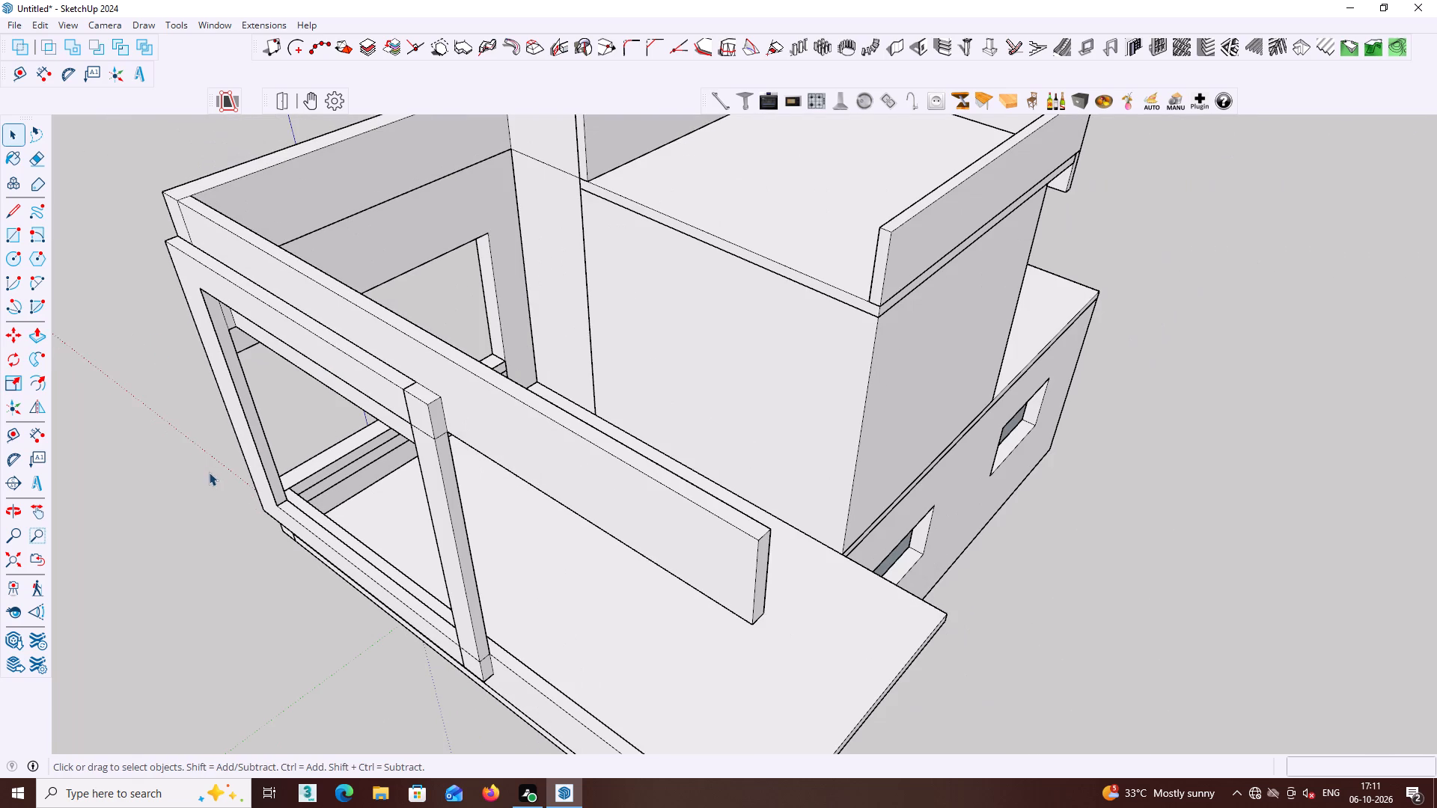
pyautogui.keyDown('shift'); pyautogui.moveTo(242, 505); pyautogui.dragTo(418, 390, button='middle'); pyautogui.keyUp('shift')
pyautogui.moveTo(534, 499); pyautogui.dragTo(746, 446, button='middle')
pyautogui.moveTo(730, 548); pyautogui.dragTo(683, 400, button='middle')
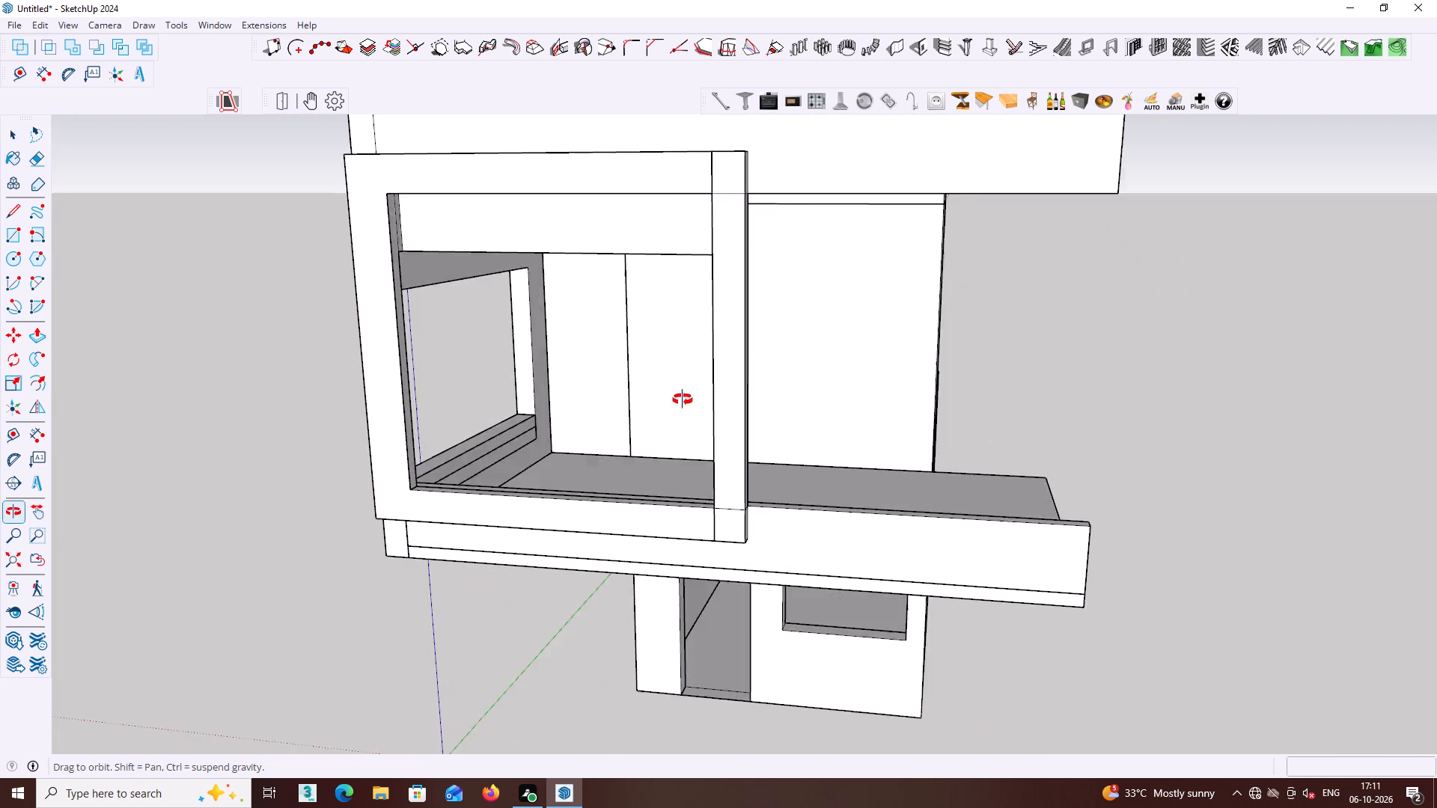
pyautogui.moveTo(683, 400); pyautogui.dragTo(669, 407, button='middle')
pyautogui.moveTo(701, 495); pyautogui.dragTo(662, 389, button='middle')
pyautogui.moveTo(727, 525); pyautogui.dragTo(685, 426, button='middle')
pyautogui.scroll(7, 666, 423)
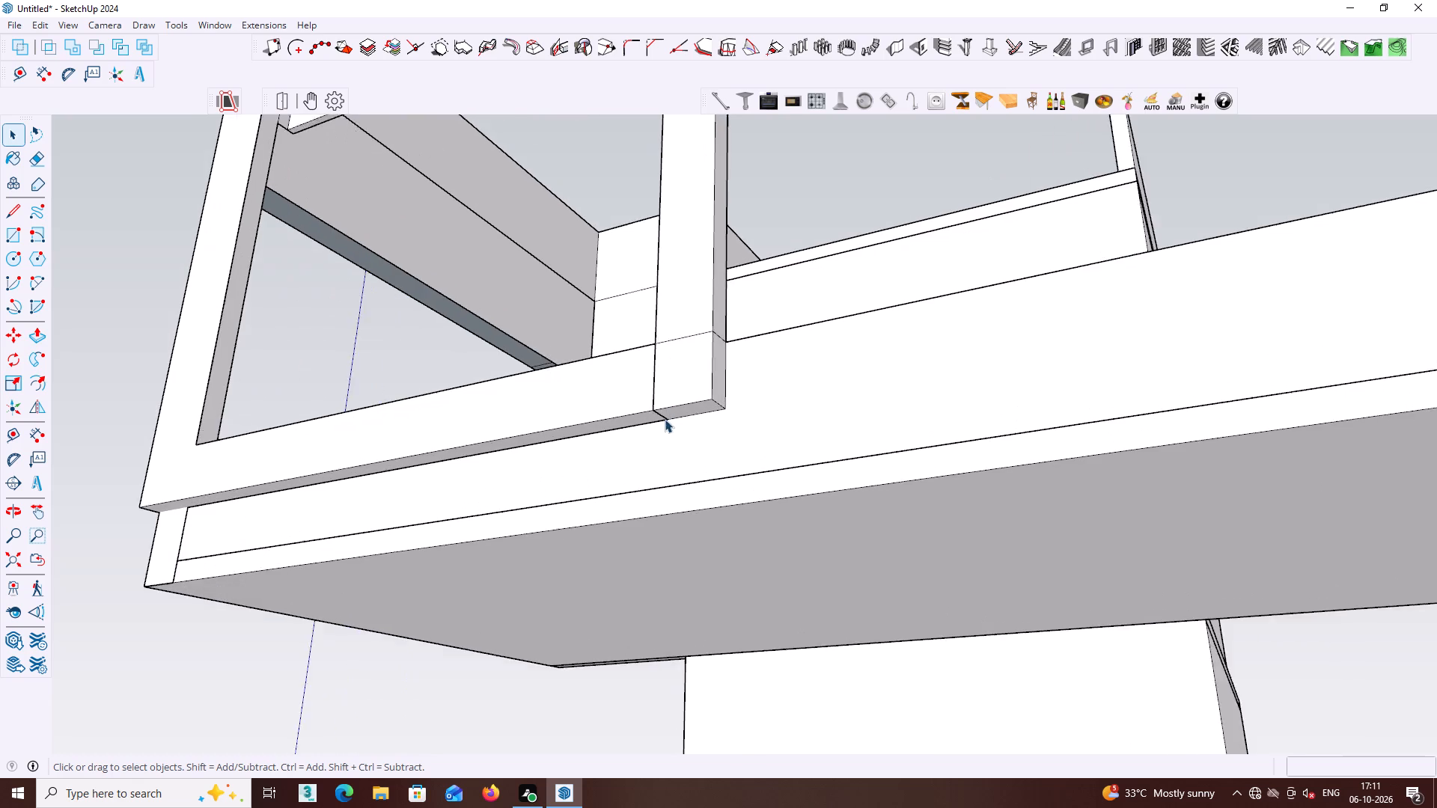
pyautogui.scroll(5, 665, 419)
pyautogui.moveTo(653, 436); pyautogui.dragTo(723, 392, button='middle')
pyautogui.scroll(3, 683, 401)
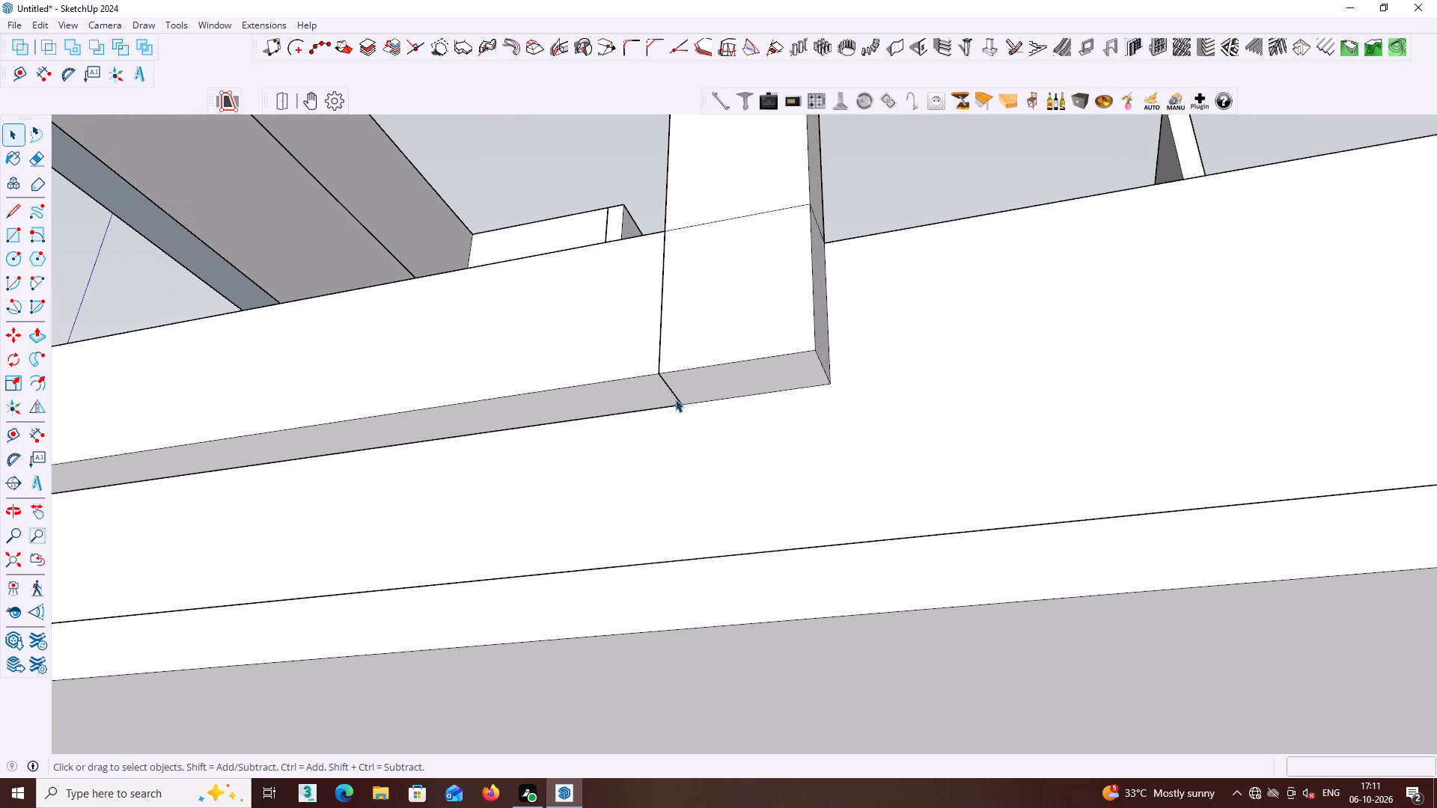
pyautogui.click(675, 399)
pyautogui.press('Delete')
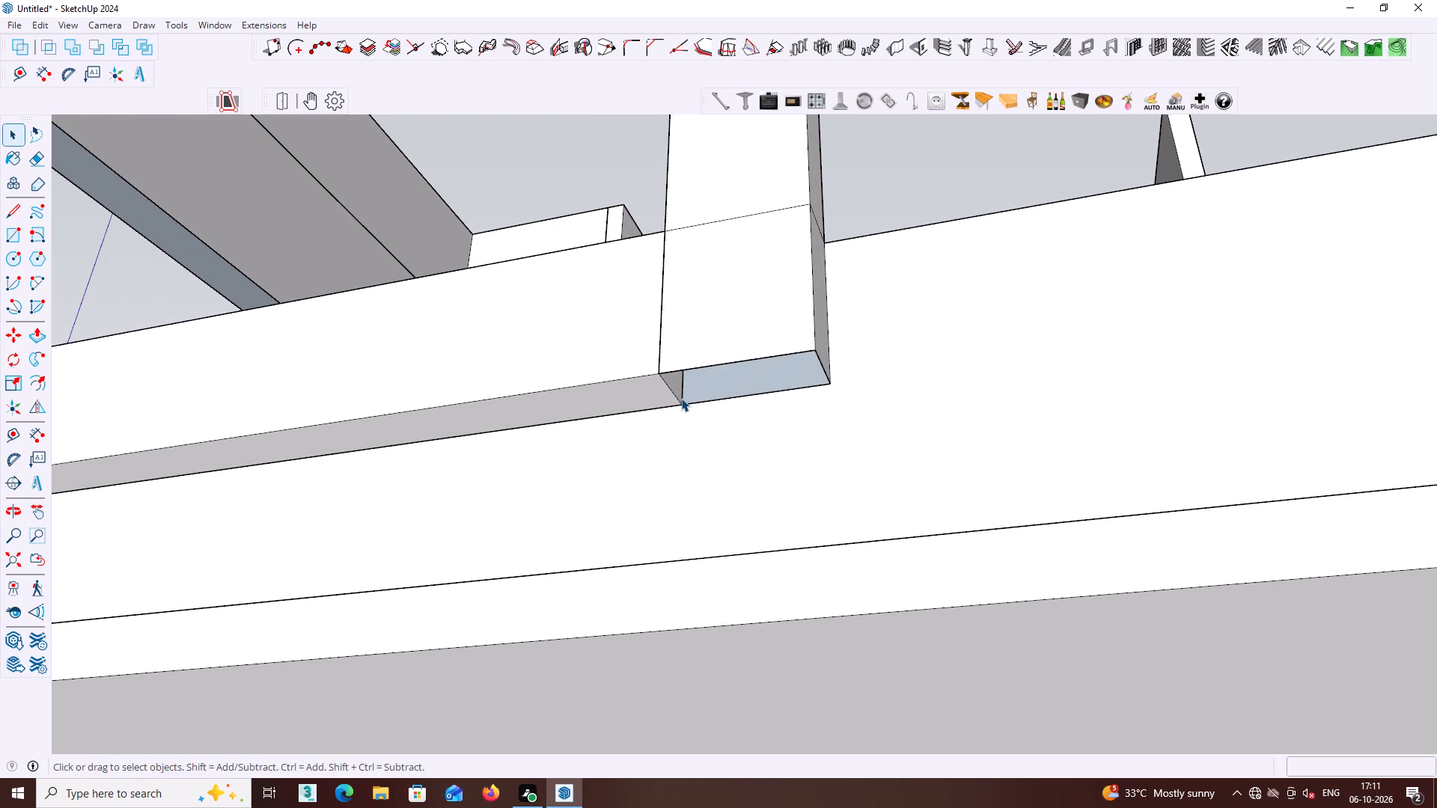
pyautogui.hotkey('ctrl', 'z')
# Erase the lower horizontal seam lines on the new post's front and outer side faces.
pyautogui.scroll(-3, 681, 399)
pyautogui.moveTo(692, 416); pyautogui.dragTo(701, 482, button='middle')
pyautogui.middleClick(709, 529)
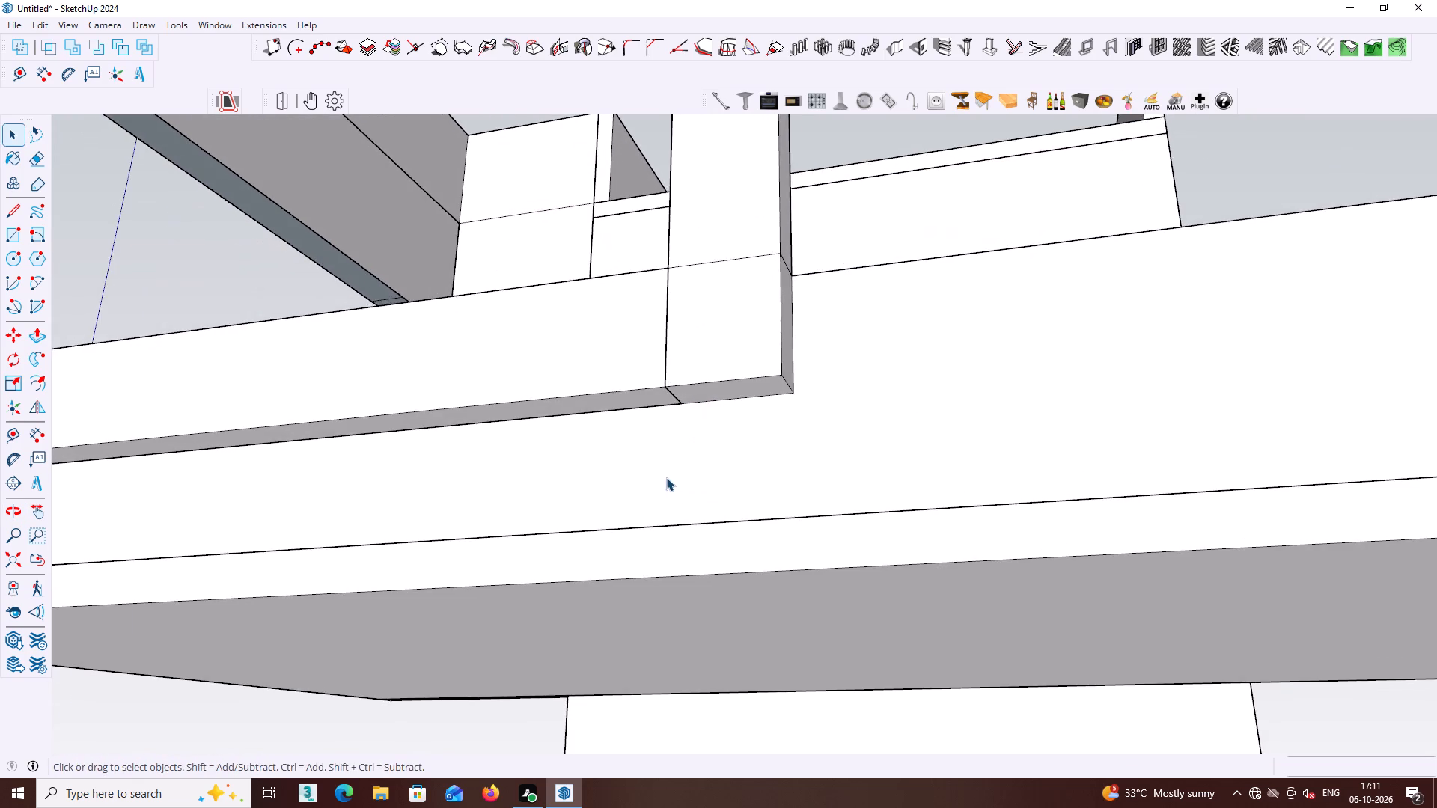
pyautogui.scroll(-5, 665, 477)
pyautogui.moveTo(627, 447); pyautogui.dragTo(643, 688, button='middle')
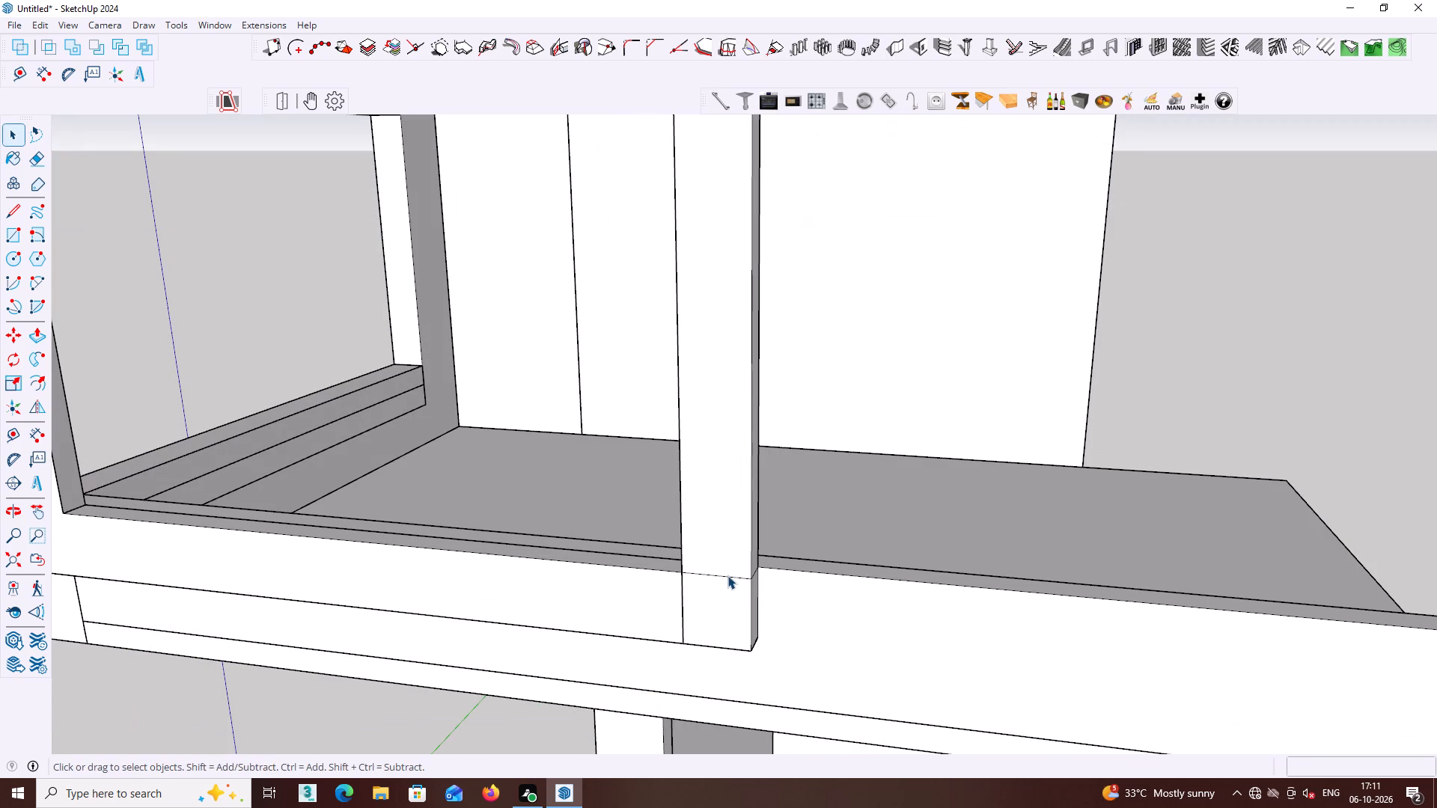
pyautogui.press('e')
pyautogui.click(721, 578)
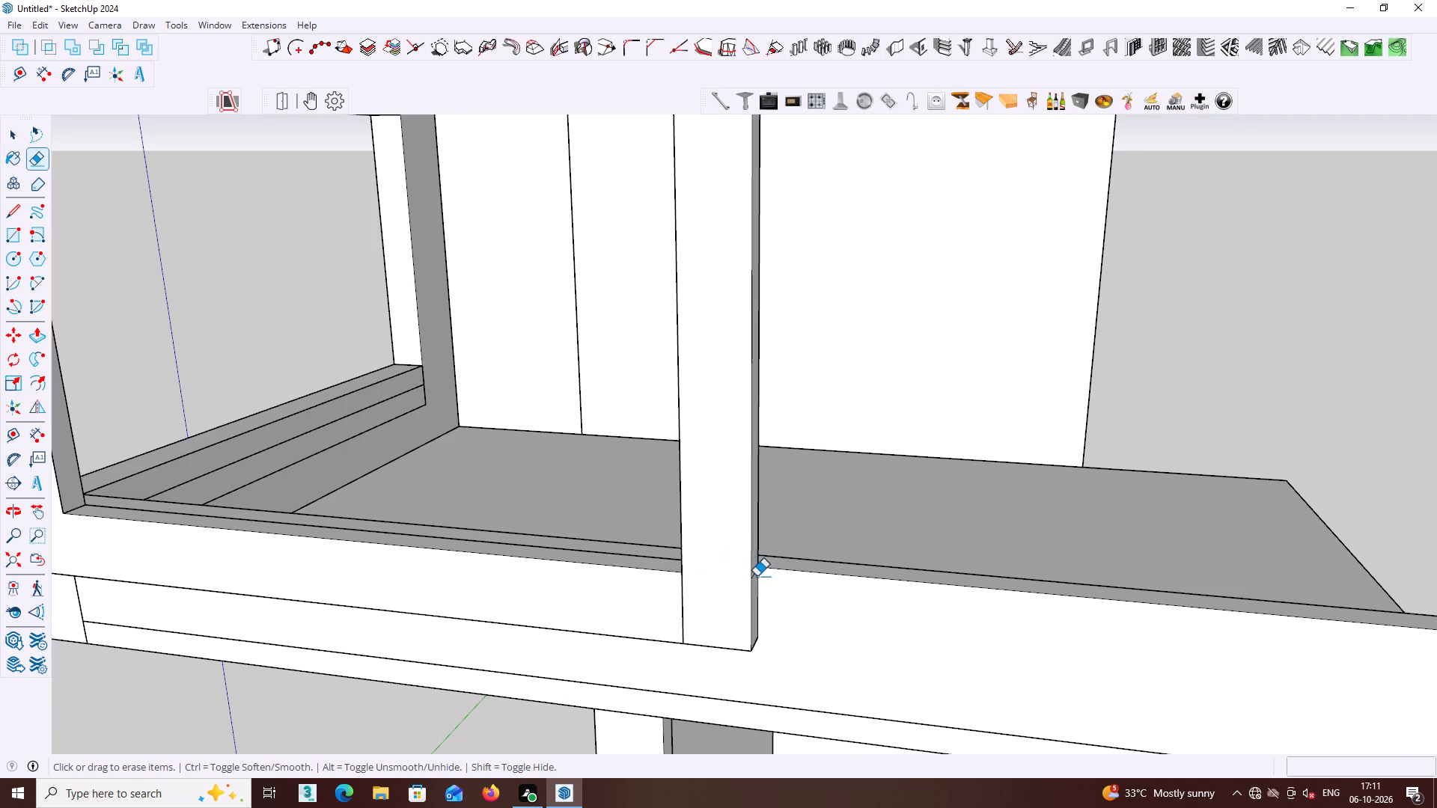
pyautogui.moveTo(764, 577); pyautogui.dragTo(552, 563, button='middle')
pyautogui.scroll(1, 573, 562)
pyautogui.click(599, 546)
# Erase the upper horizontal seam lines on the new post's outer side and front faces.
pyautogui.middleClick(598, 545)
pyautogui.scroll(-2, 598, 545)
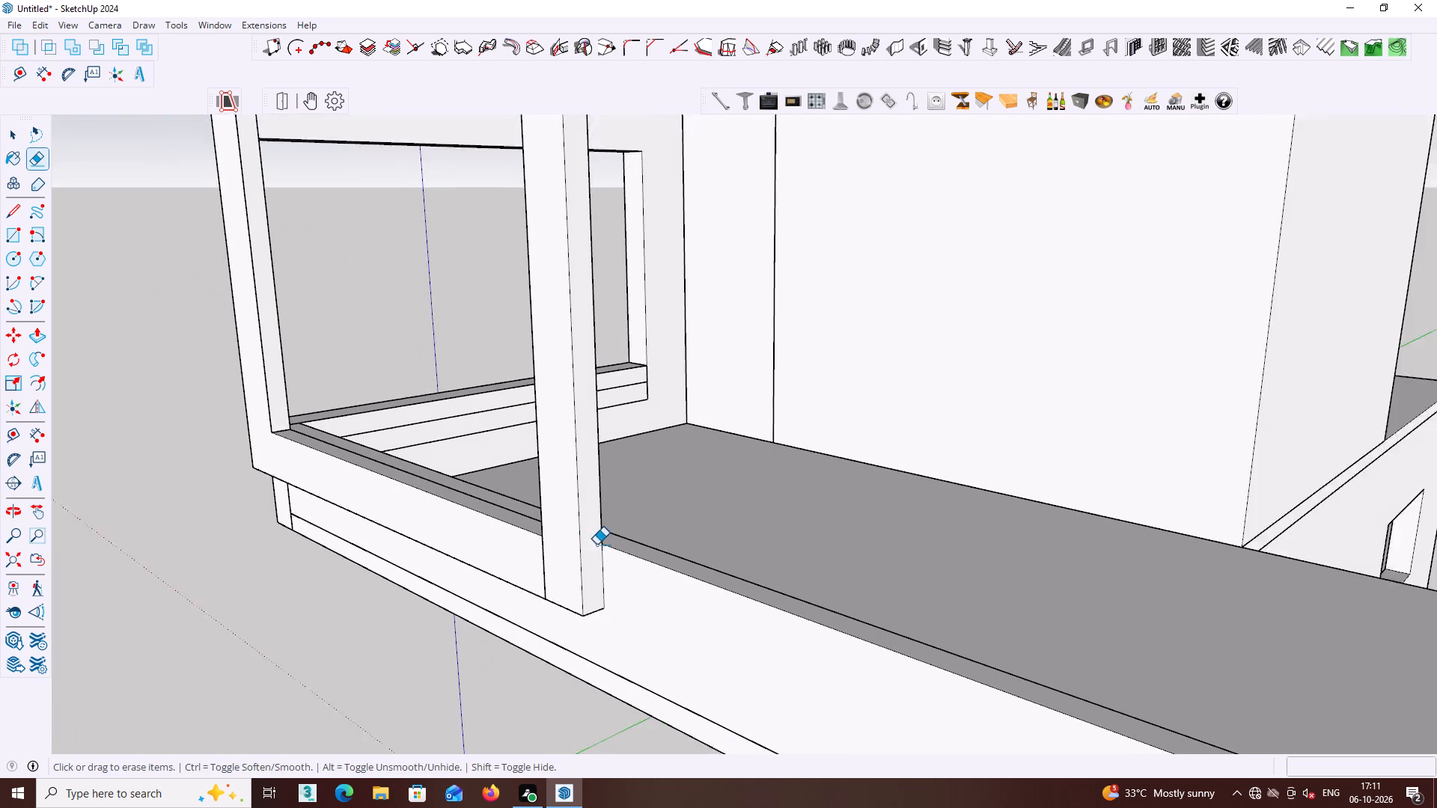
pyautogui.scroll(-8, 597, 545)
pyautogui.moveTo(539, 462); pyautogui.dragTo(594, 567, button='middle')
pyautogui.scroll(7, 638, 416)
pyautogui.click(670, 419)
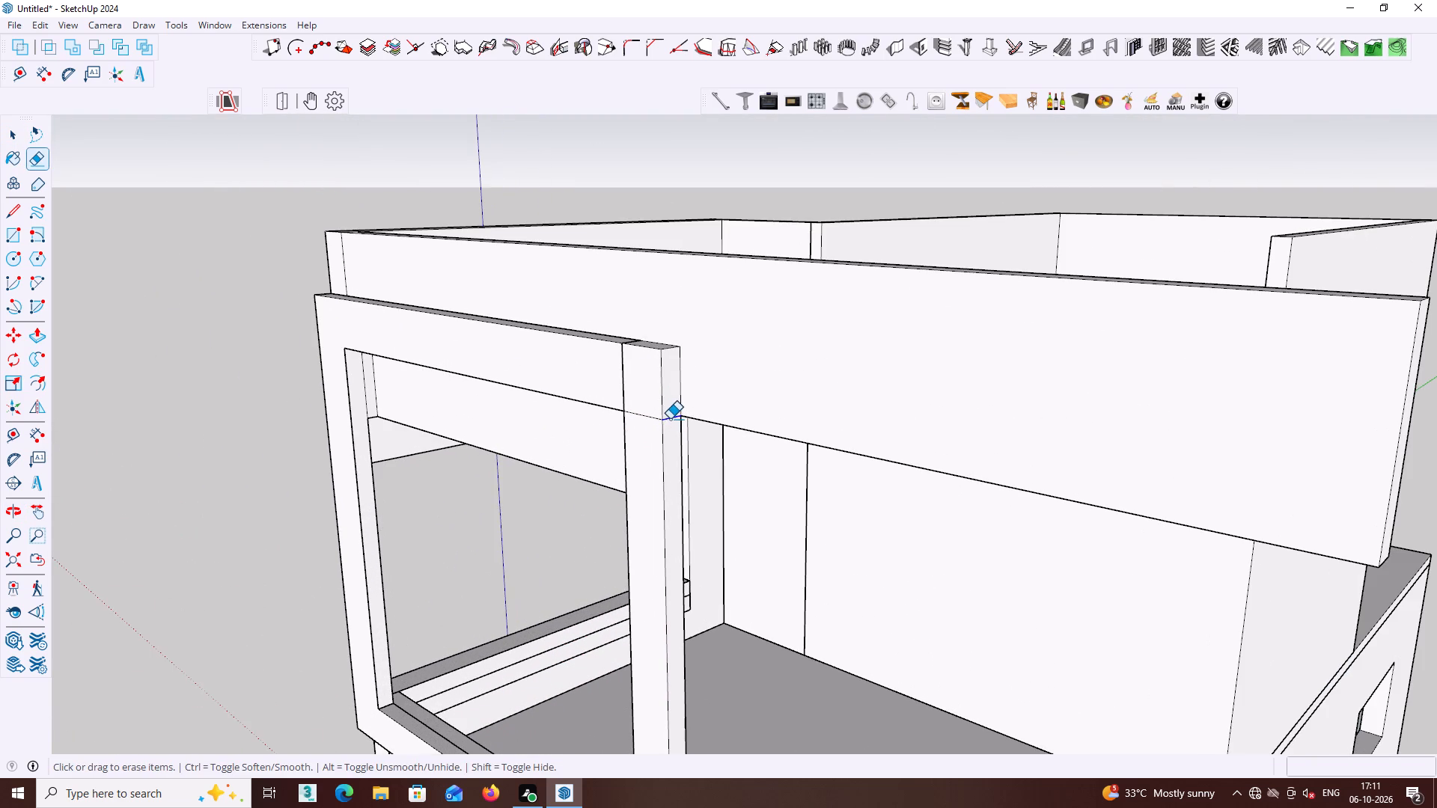
pyautogui.click(647, 417)
# Erase the vertical seam between the original corner post's inner side and the filled strip beside the hanging panel.
pyautogui.middleClick(646, 412)
pyautogui.scroll(-1, 646, 412)
pyautogui.moveTo(638, 411); pyautogui.dragTo(675, 577, button='middle')
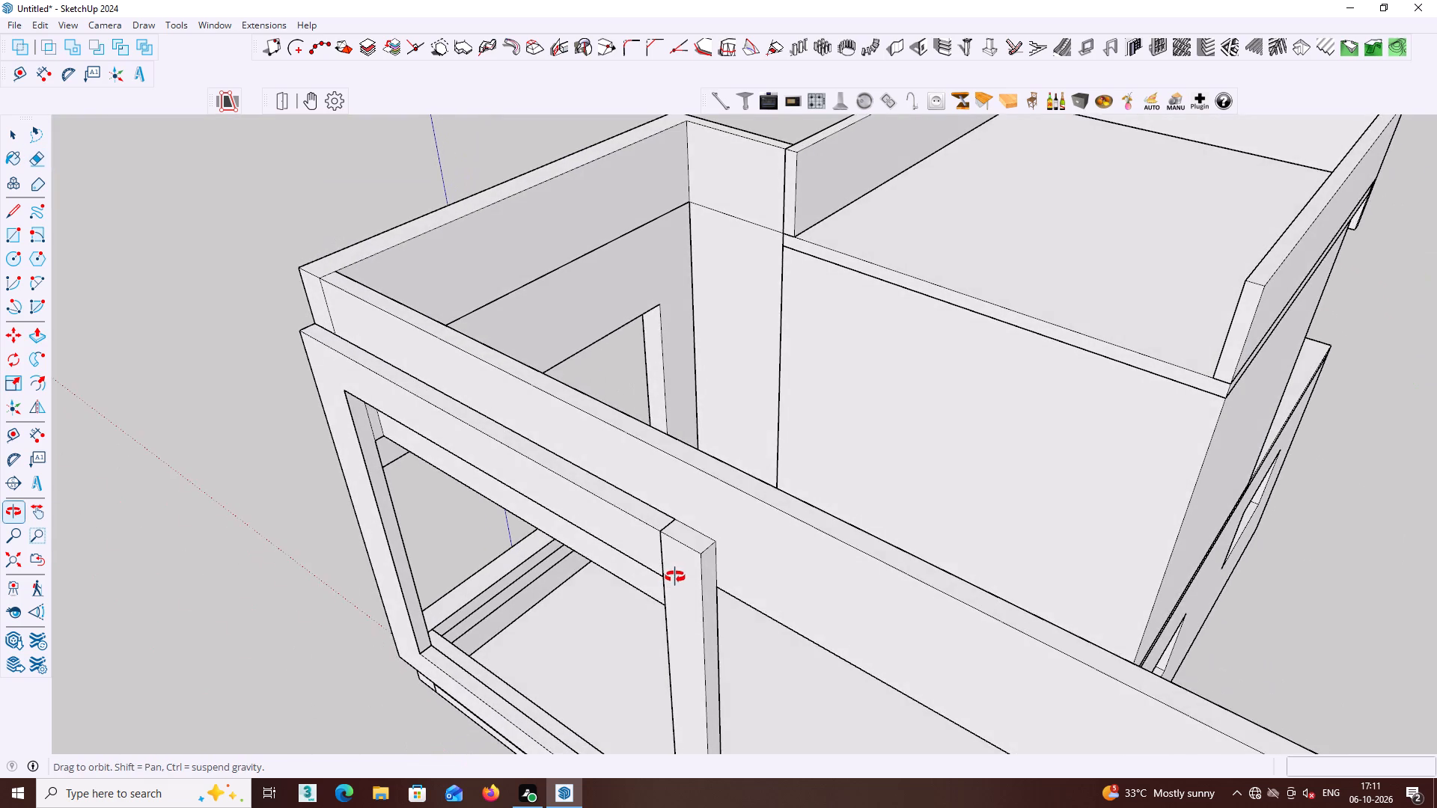
pyautogui.moveTo(675, 577); pyautogui.dragTo(842, 466, button='middle')
pyautogui.scroll(-4, 845, 466)
pyautogui.moveTo(850, 520); pyautogui.dragTo(838, 478, button='middle')
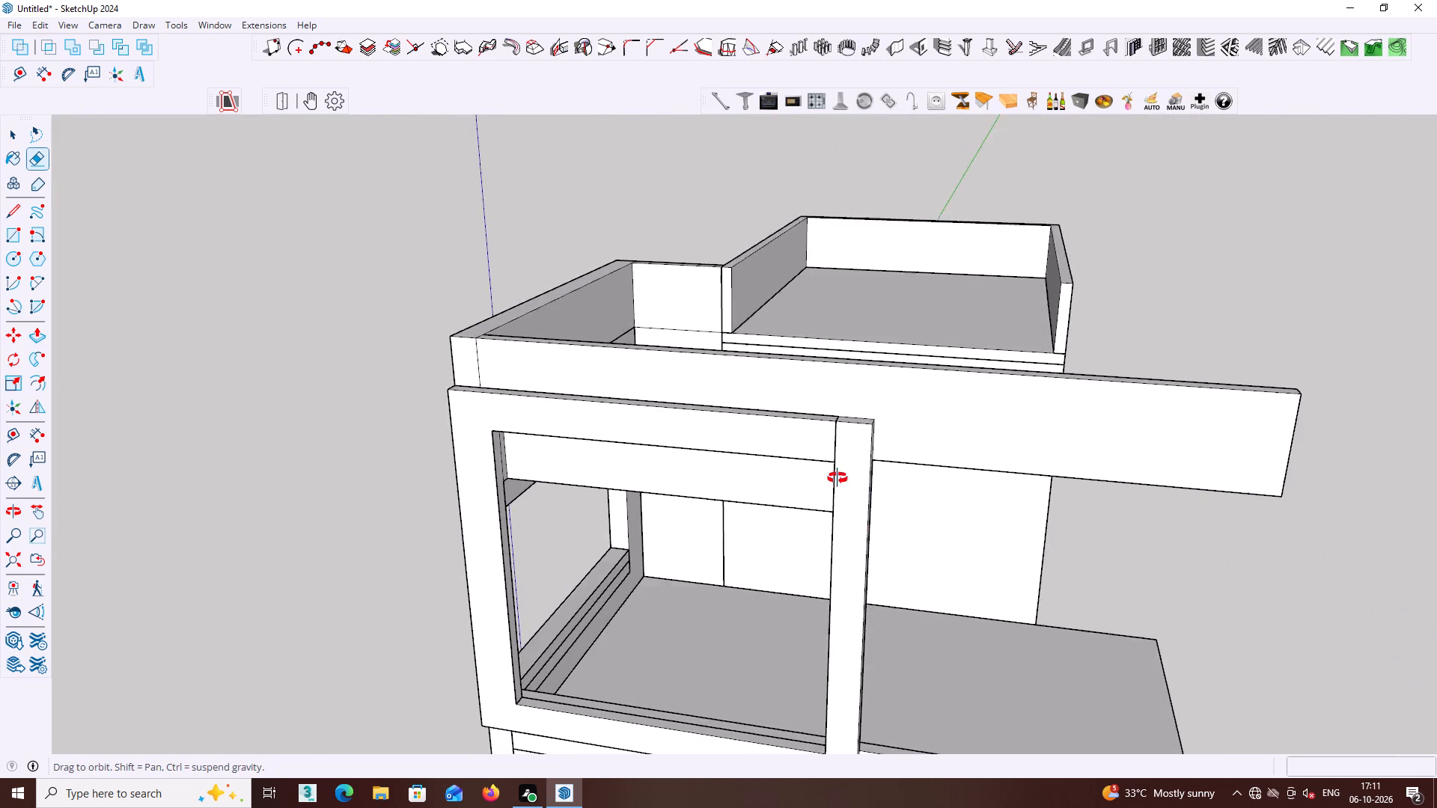
pyautogui.moveTo(838, 478); pyautogui.dragTo(807, 361, button='middle')
pyautogui.moveTo(614, 389); pyautogui.dragTo(436, 409, button='middle')
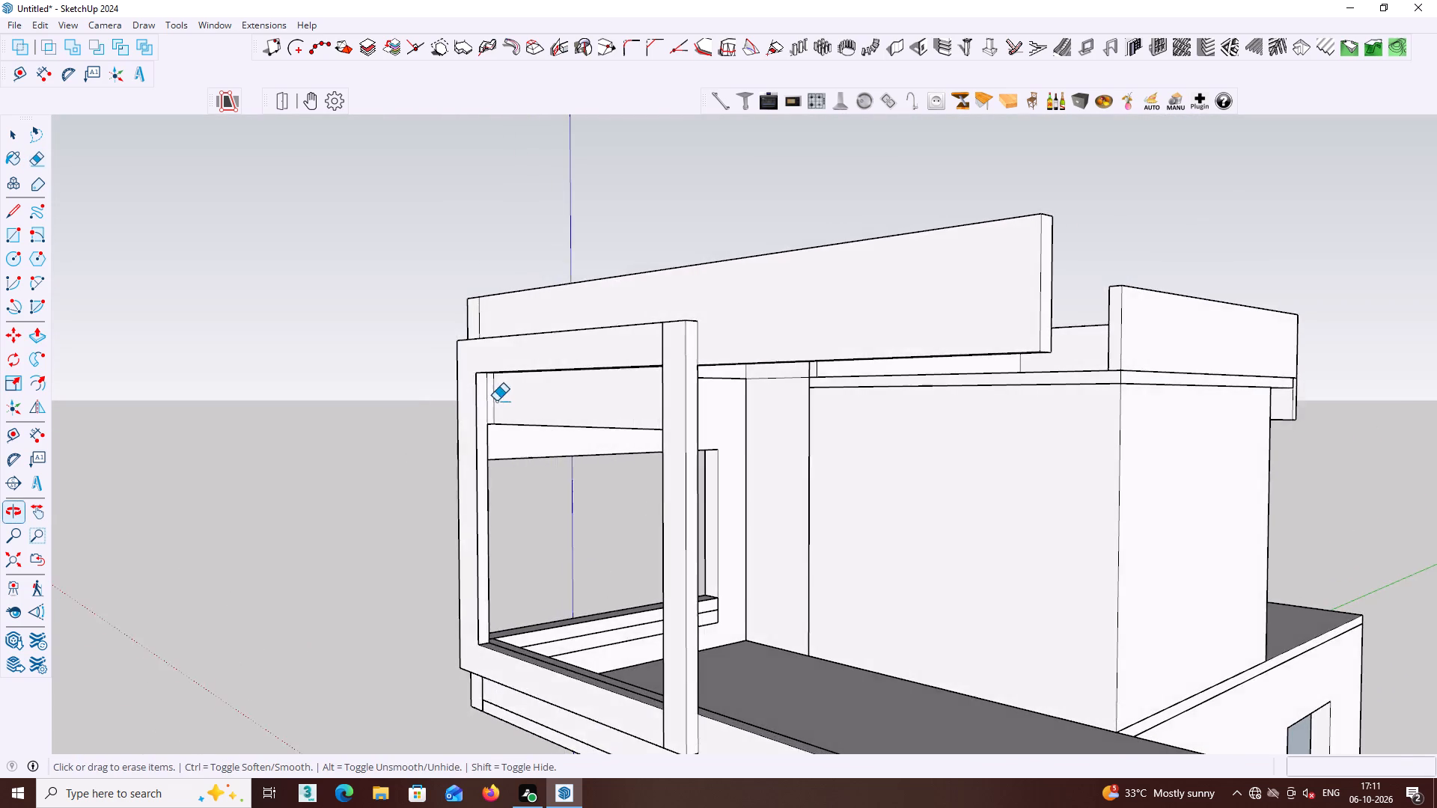
pyautogui.scroll(5, 496, 401)
pyautogui.click(483, 404)
pyautogui.scroll(-6, 484, 405)
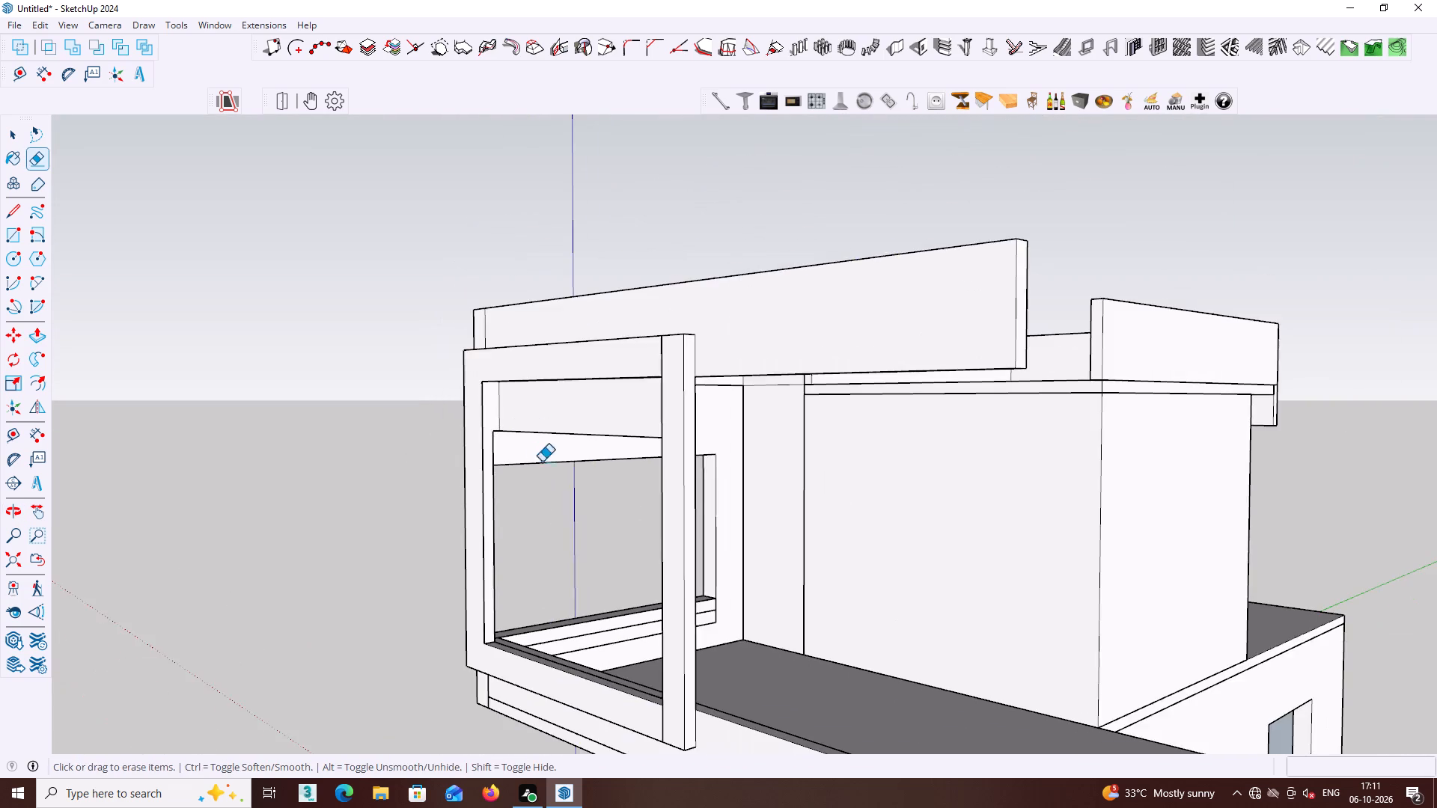
pyautogui.moveTo(530, 459); pyautogui.dragTo(785, 473, button='middle')
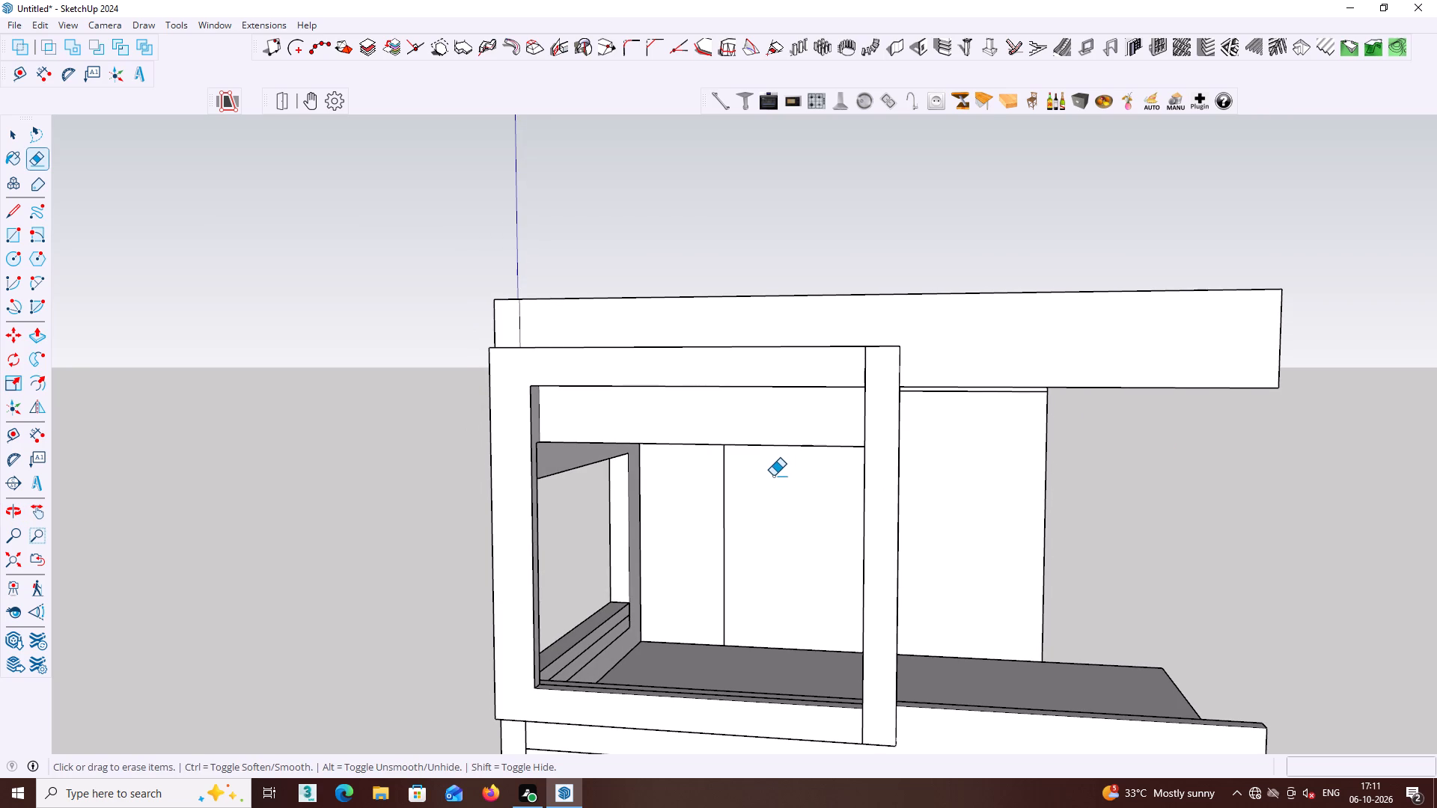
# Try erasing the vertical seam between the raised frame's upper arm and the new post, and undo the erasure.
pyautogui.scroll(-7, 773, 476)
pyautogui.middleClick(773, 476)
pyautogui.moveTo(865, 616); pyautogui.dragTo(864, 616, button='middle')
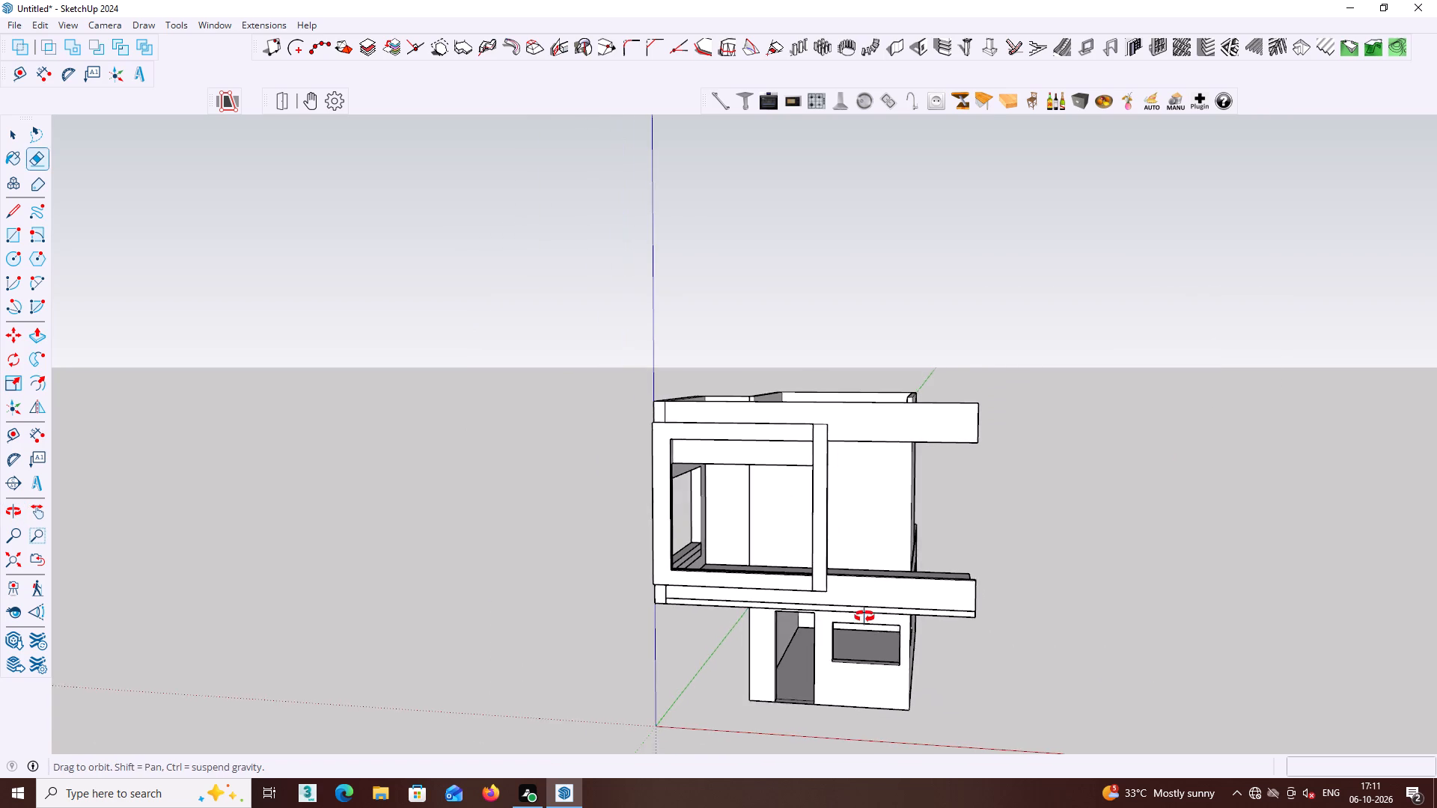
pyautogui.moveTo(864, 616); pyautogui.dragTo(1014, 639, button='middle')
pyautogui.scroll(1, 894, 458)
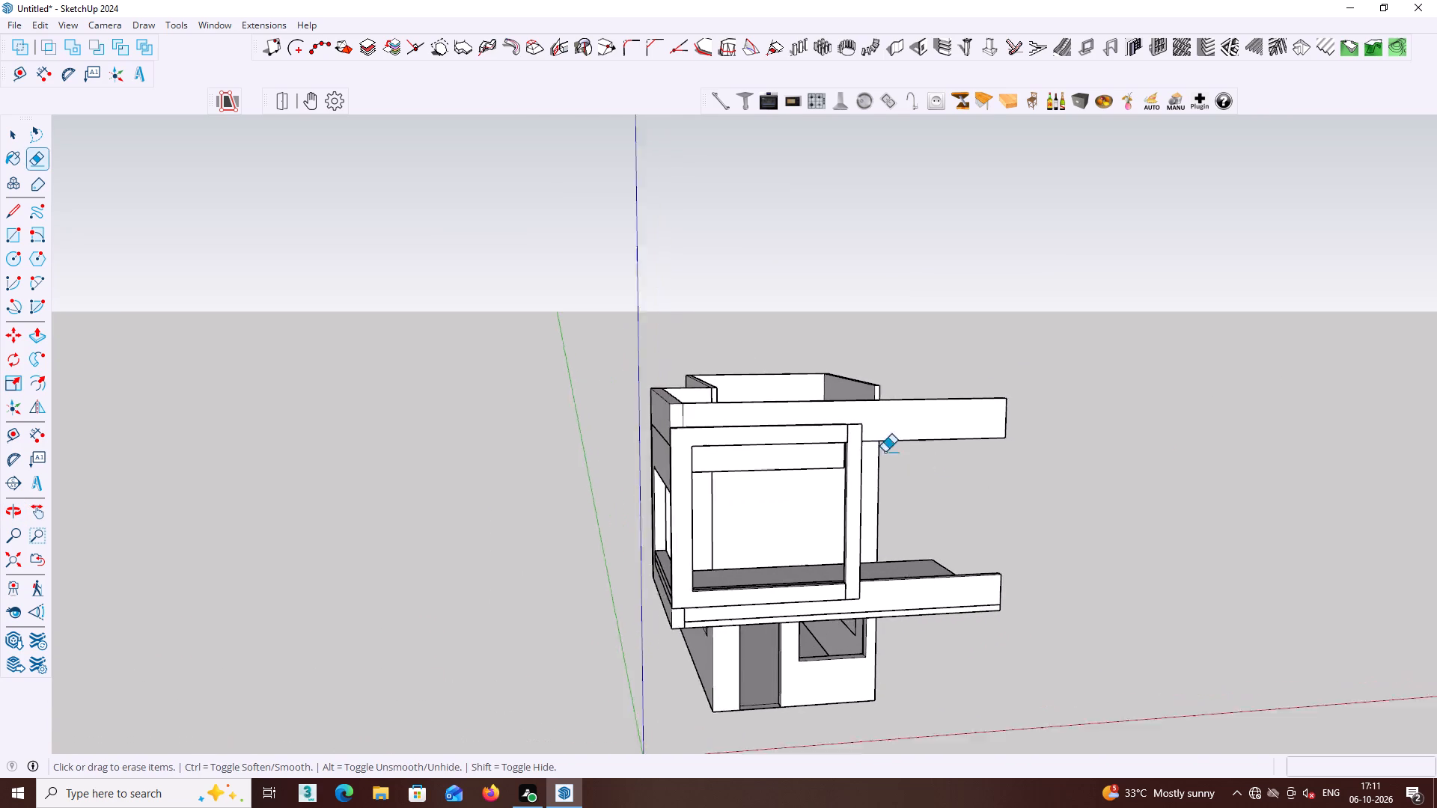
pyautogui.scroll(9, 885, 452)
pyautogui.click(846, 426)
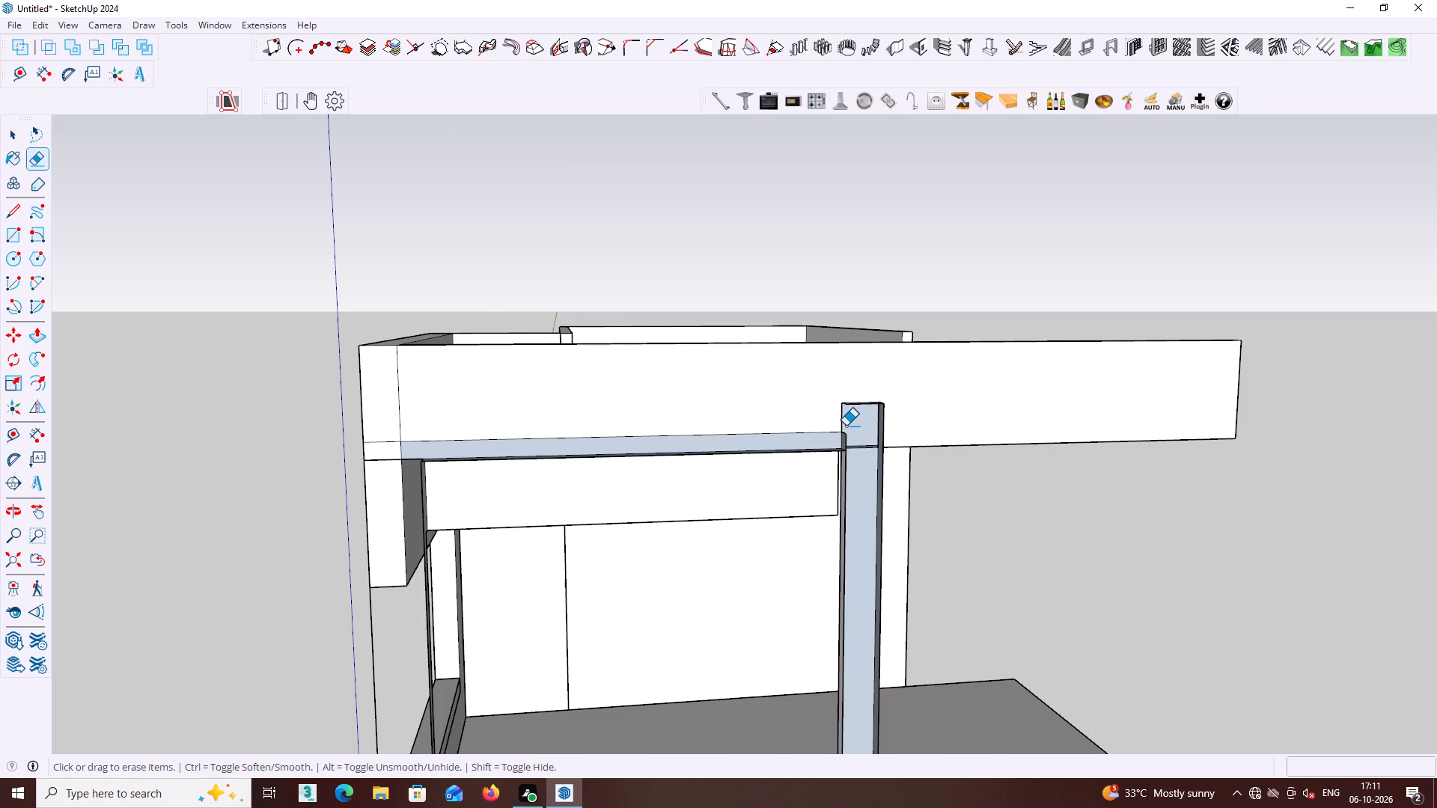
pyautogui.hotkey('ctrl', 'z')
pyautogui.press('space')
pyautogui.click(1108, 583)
# Examine the balcony front, side walls, roof parapets and slab underside of the house from several angles.
pyautogui.middleClick(1096, 580)
pyautogui.scroll(-2, 1096, 580)
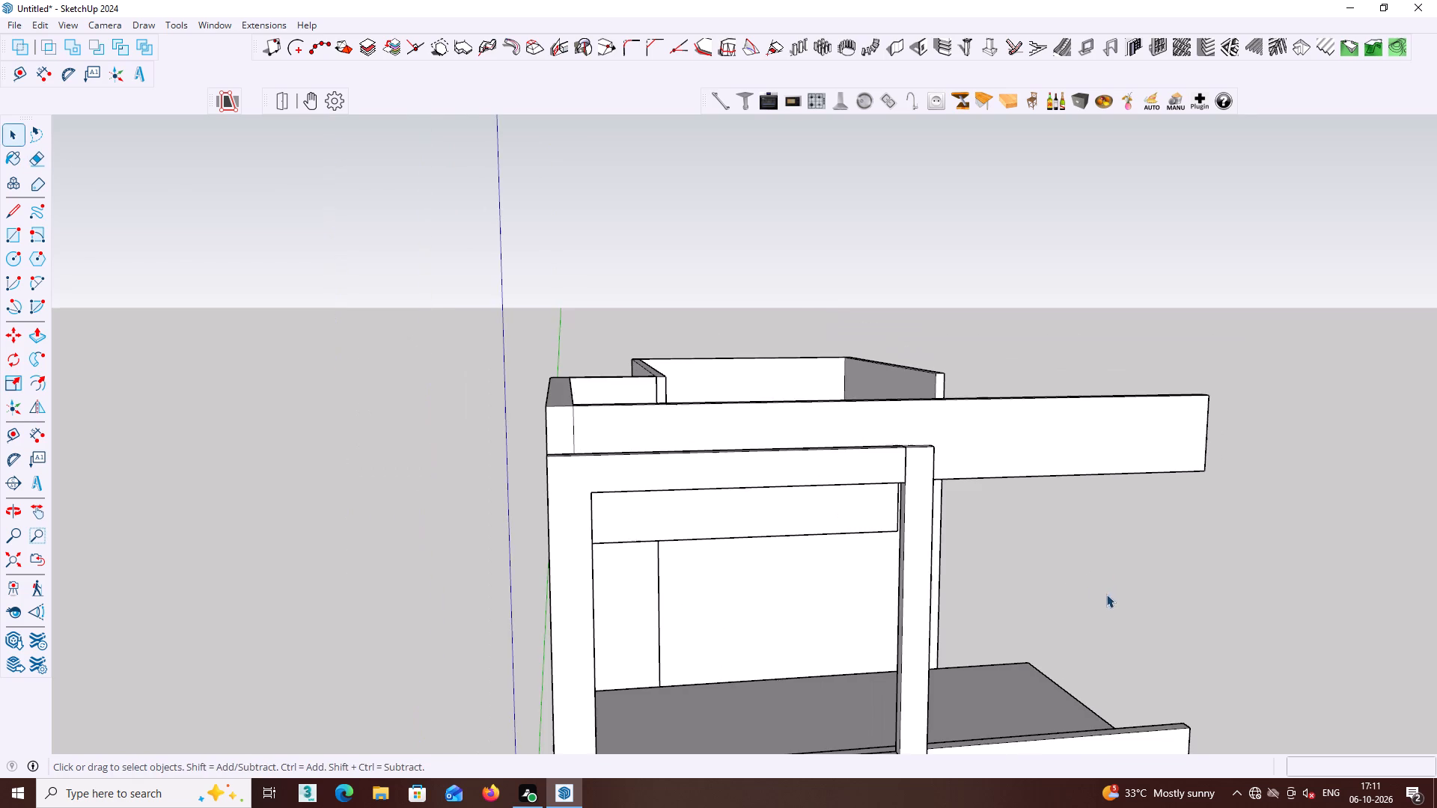
pyautogui.keyDown('shift'); pyautogui.moveTo(1108, 607); pyautogui.dragTo(825, 501, button='middle'); pyautogui.keyUp('shift')
pyautogui.moveTo(821, 498); pyautogui.dragTo(827, 509, button='middle')
pyautogui.scroll(-3, 821, 498)
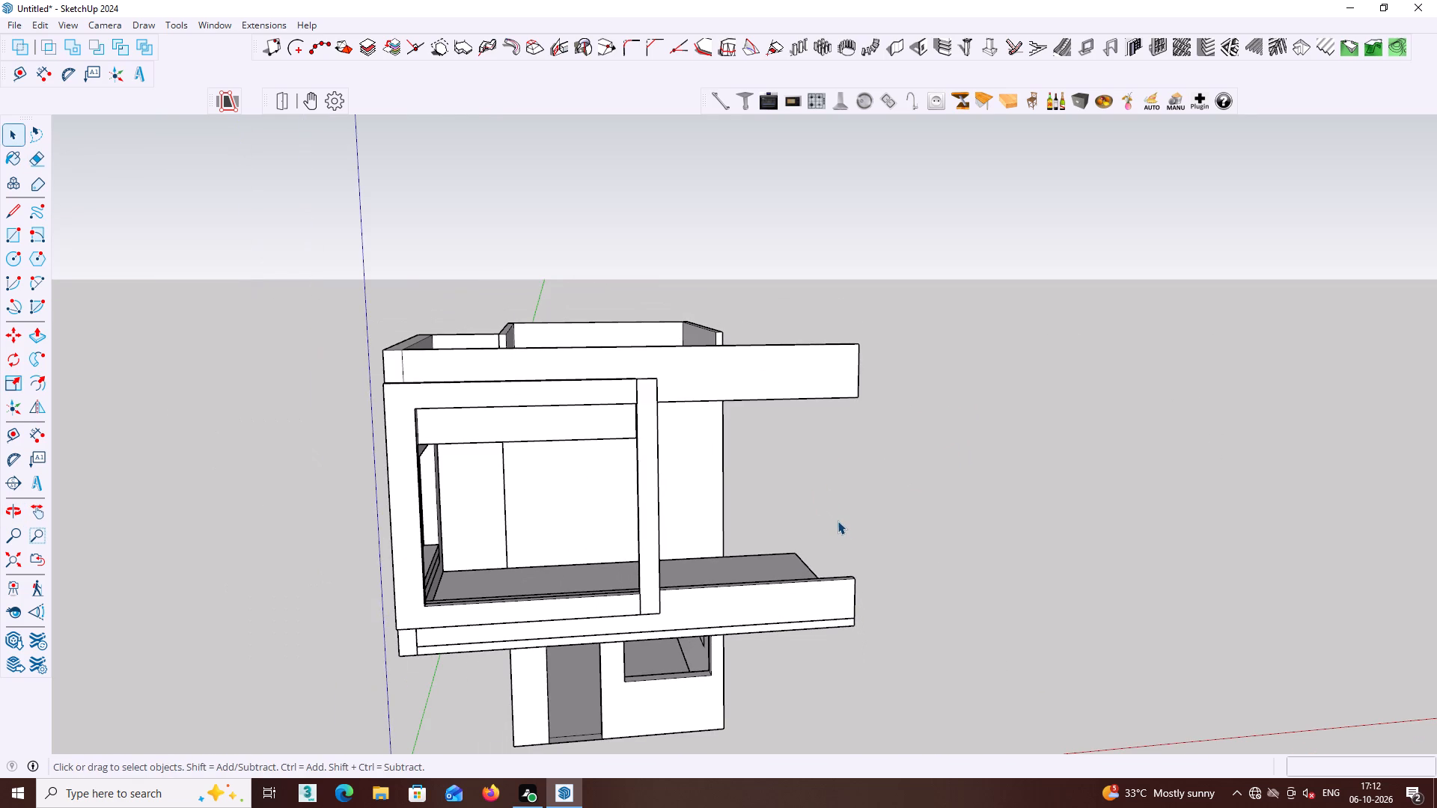
pyautogui.scroll(-2, 792, 514)
pyautogui.moveTo(805, 533); pyautogui.dragTo(963, 497, button='middle')
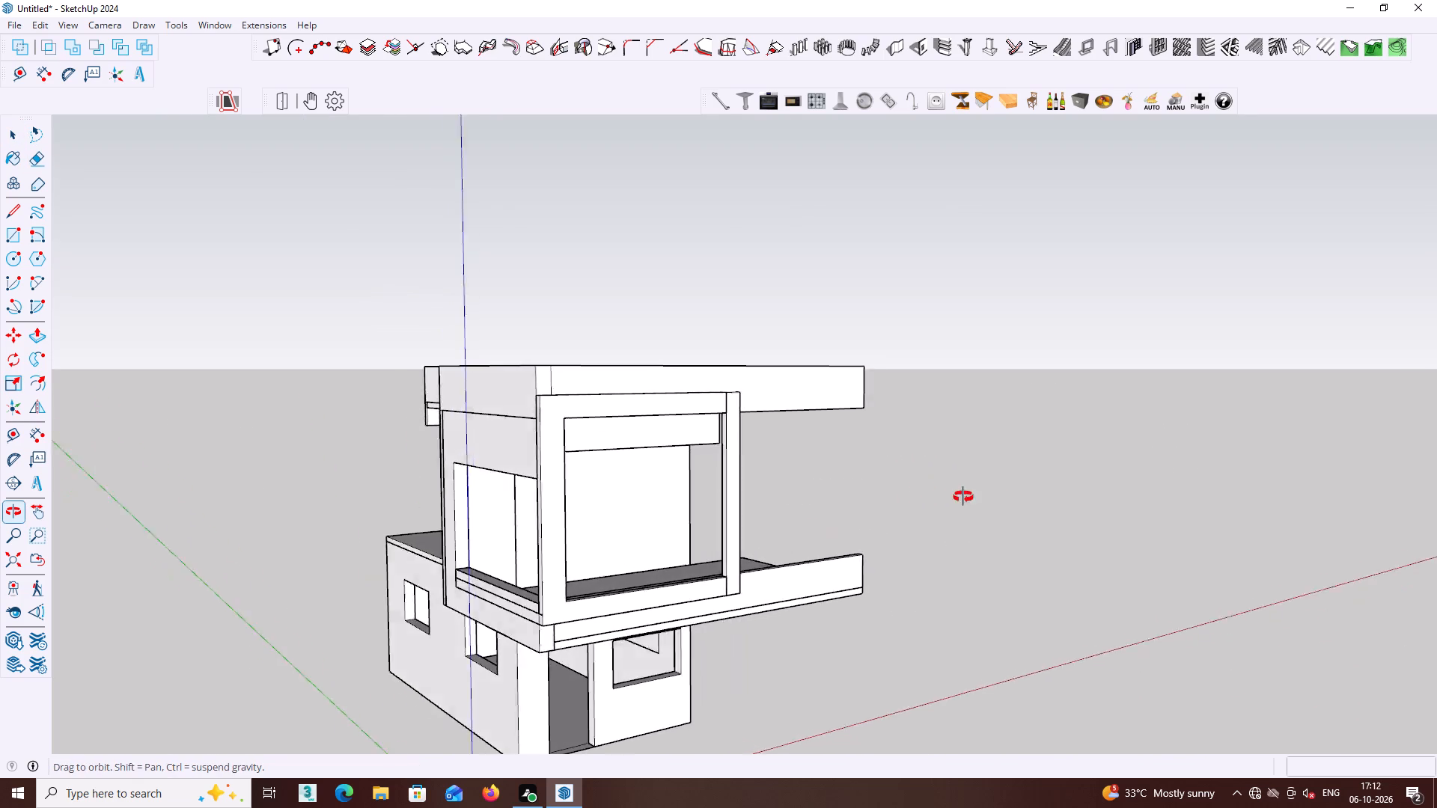
pyautogui.moveTo(963, 497); pyautogui.dragTo(513, 483, button='middle')
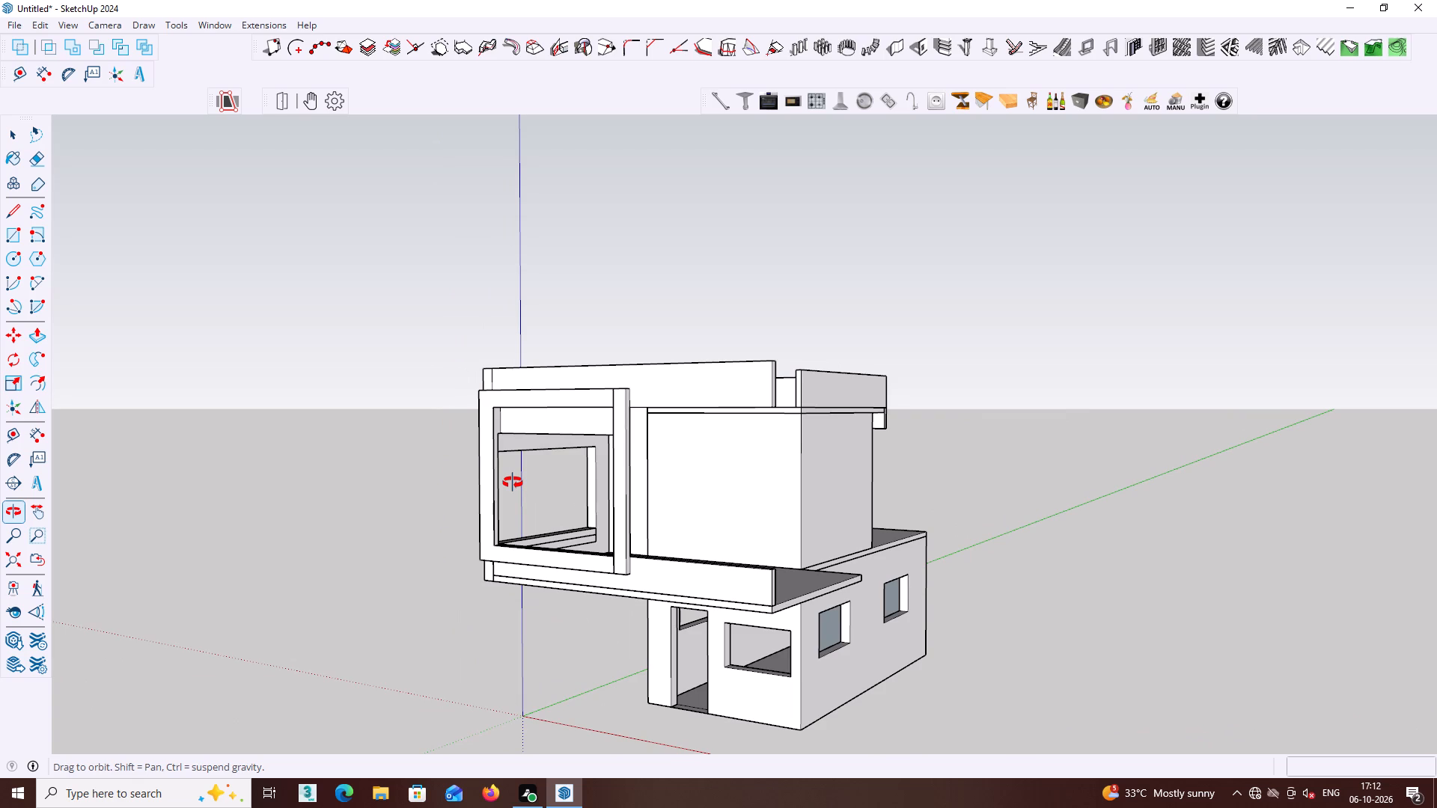
pyautogui.moveTo(513, 483); pyautogui.dragTo(623, 479, button='middle')
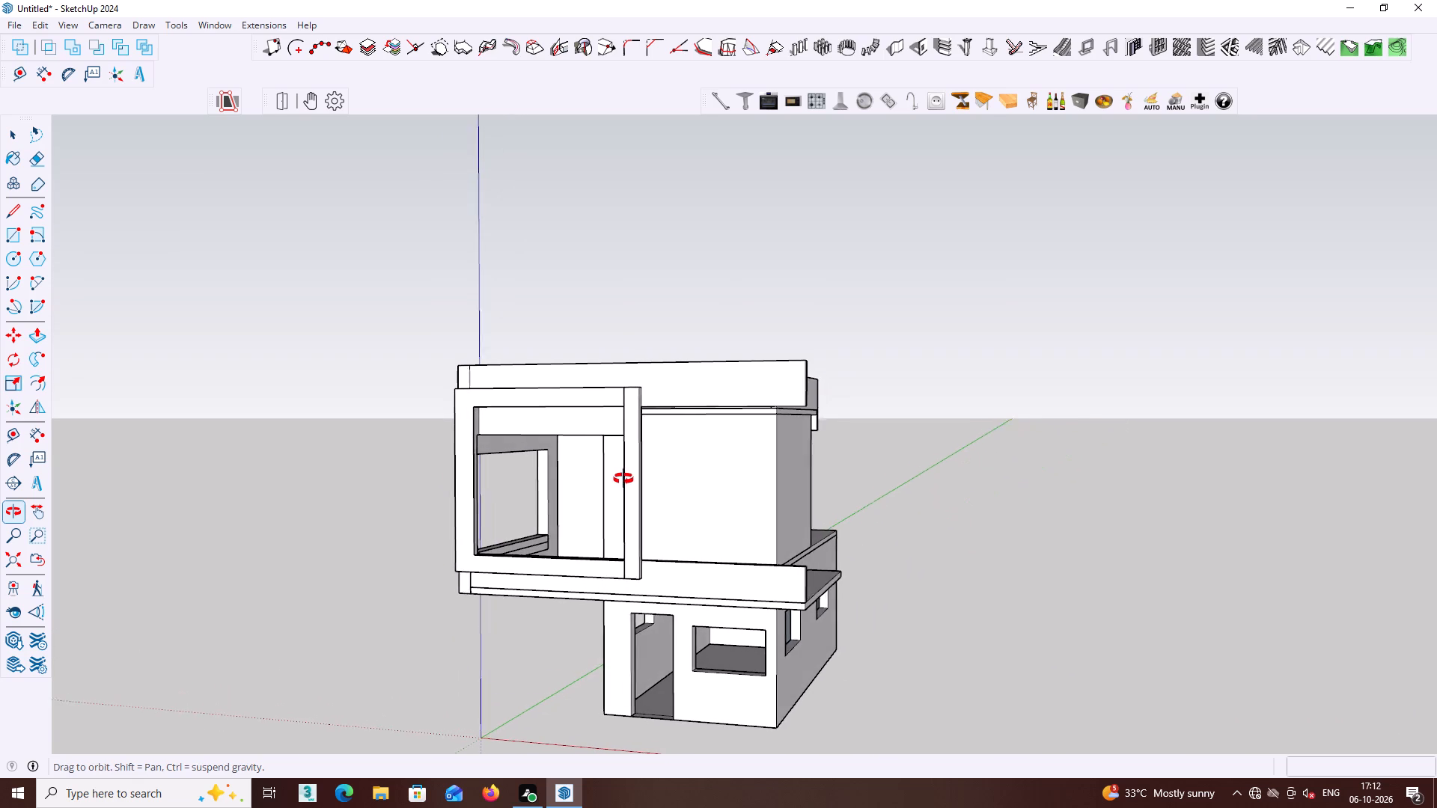
pyautogui.moveTo(623, 479); pyautogui.dragTo(626, 479, button='middle')
pyautogui.moveTo(674, 474); pyautogui.dragTo(705, 531, button='middle')
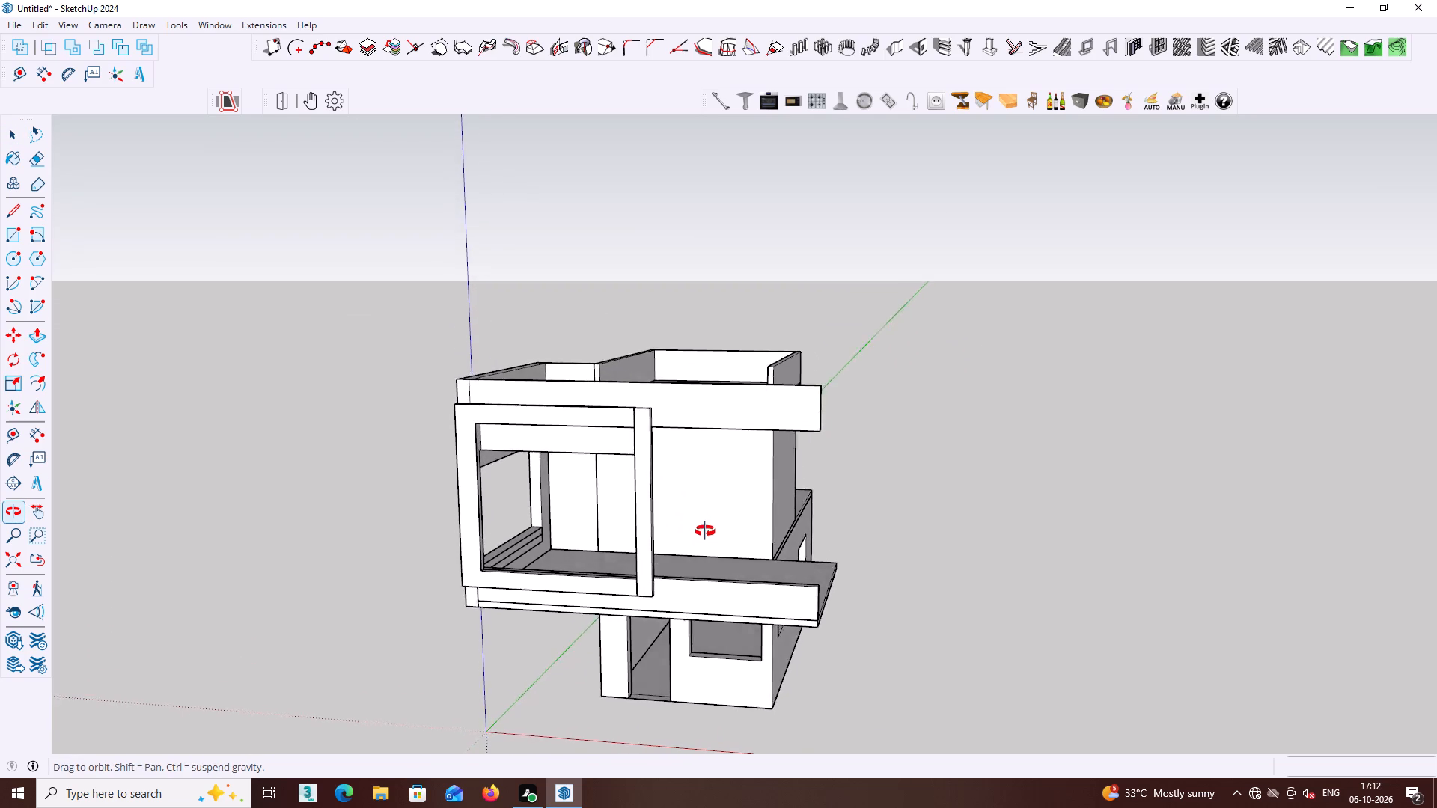
pyautogui.moveTo(705, 531); pyautogui.dragTo(757, 492, button='middle')
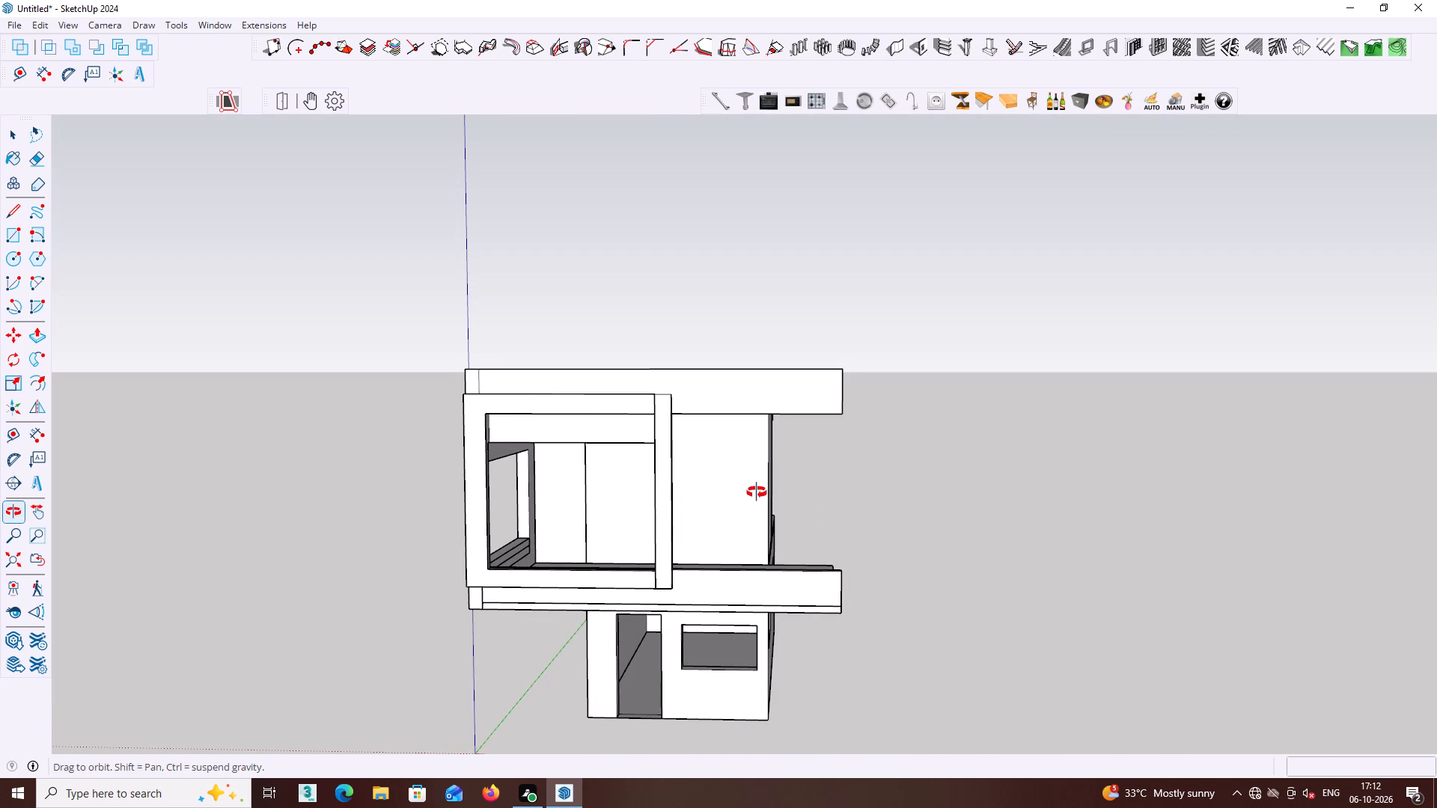
pyautogui.moveTo(757, 492); pyautogui.dragTo(799, 496, button='middle')
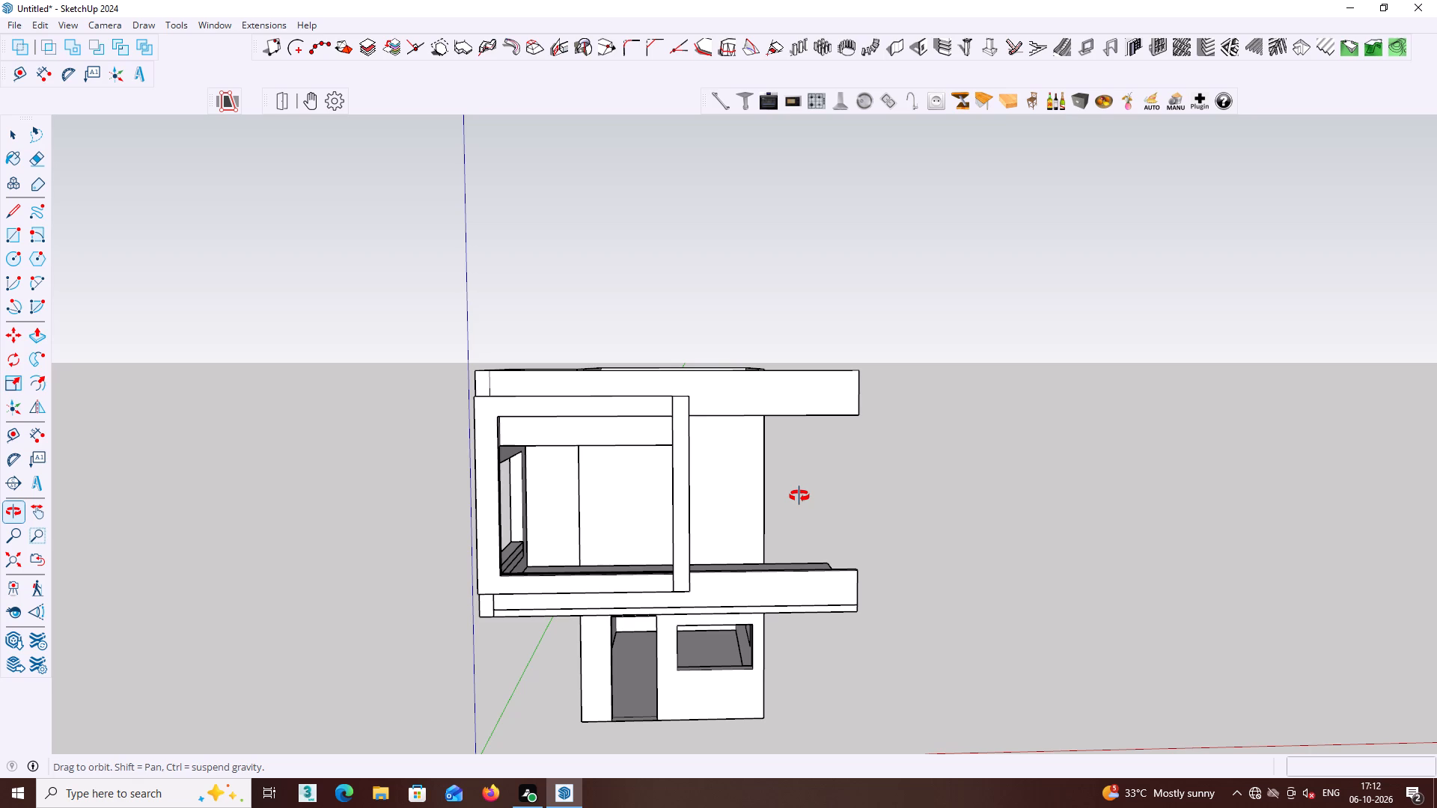
pyautogui.moveTo(799, 496); pyautogui.dragTo(758, 595, button='middle')
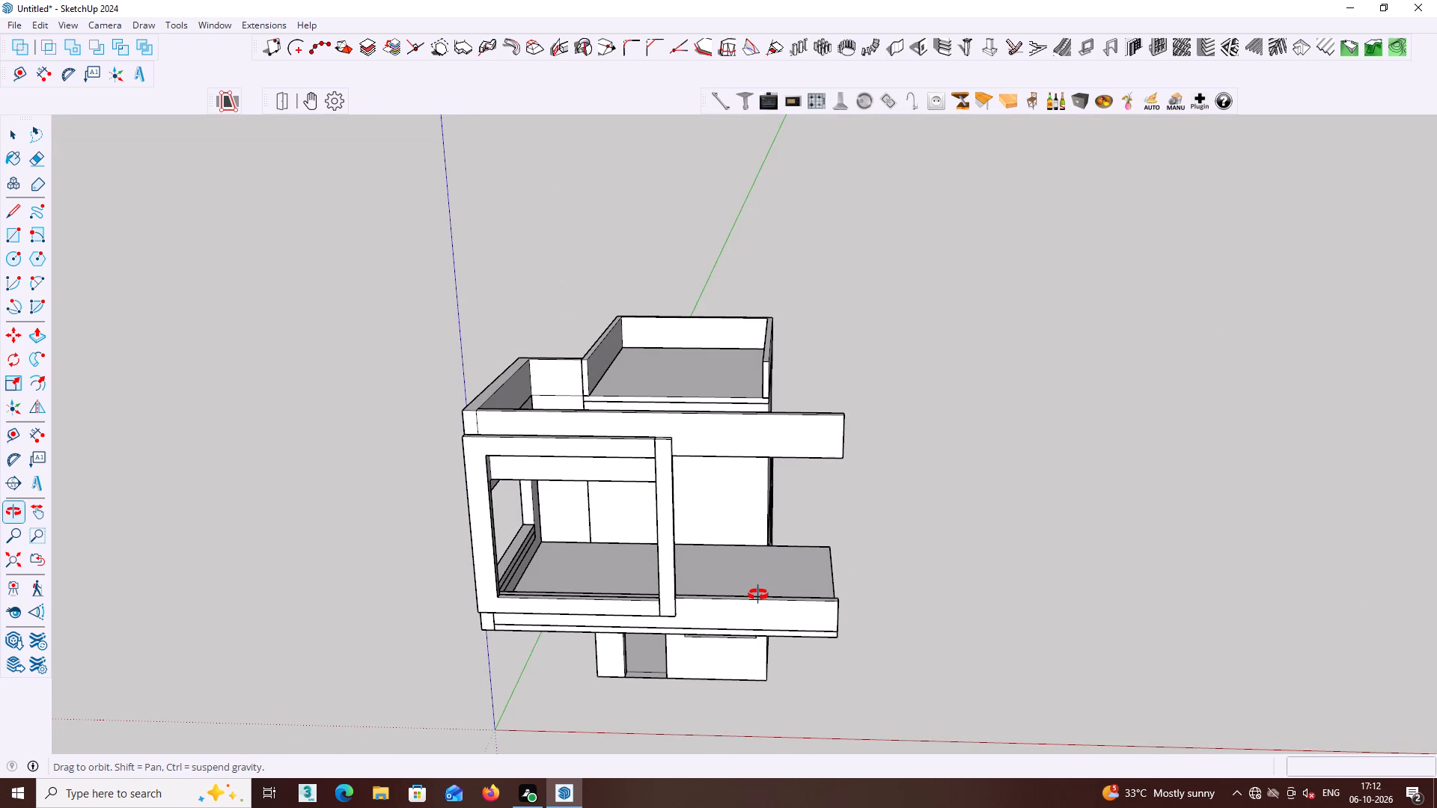
pyautogui.moveTo(758, 595); pyautogui.dragTo(684, 579, button='middle')
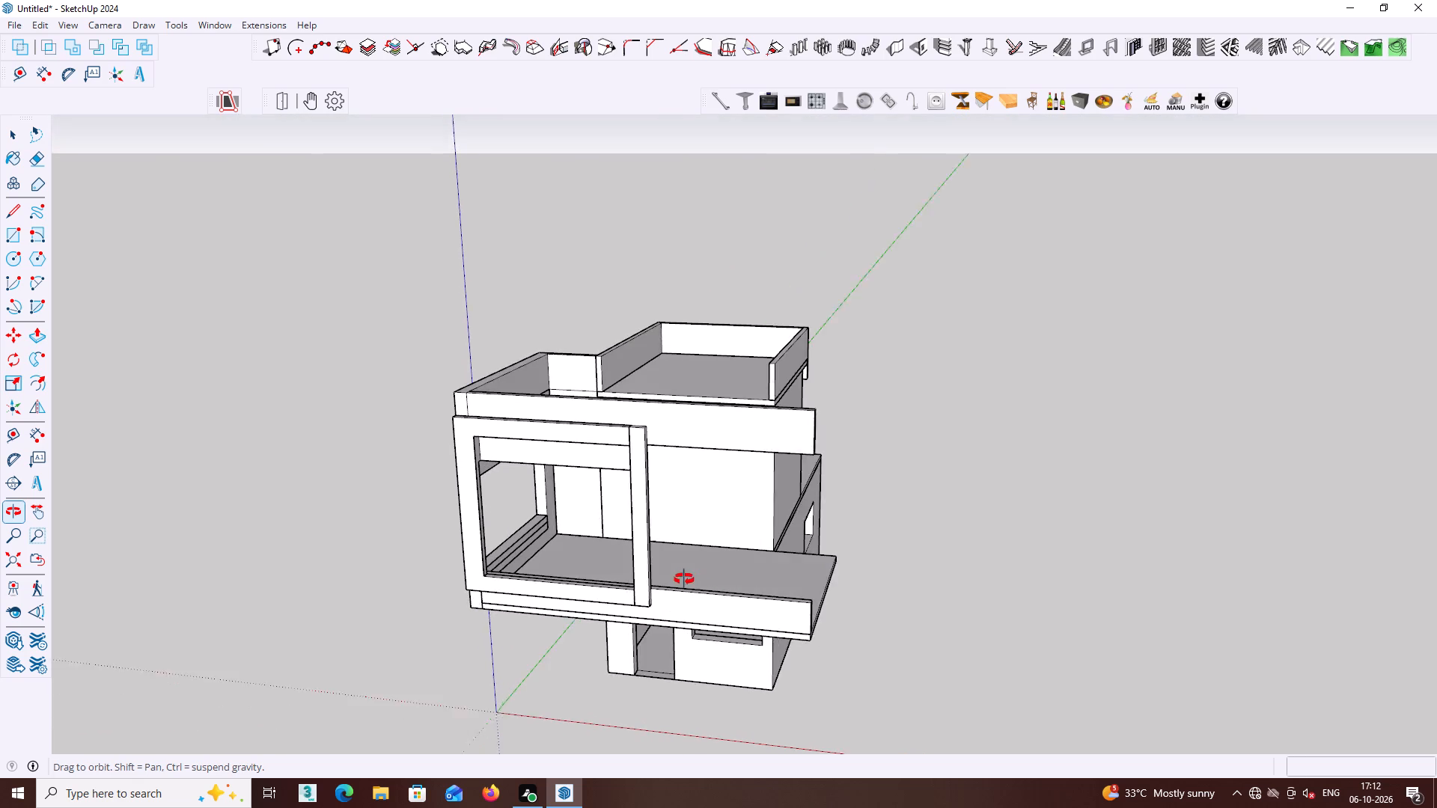
pyautogui.moveTo(684, 579); pyautogui.dragTo(679, 583, button='middle')
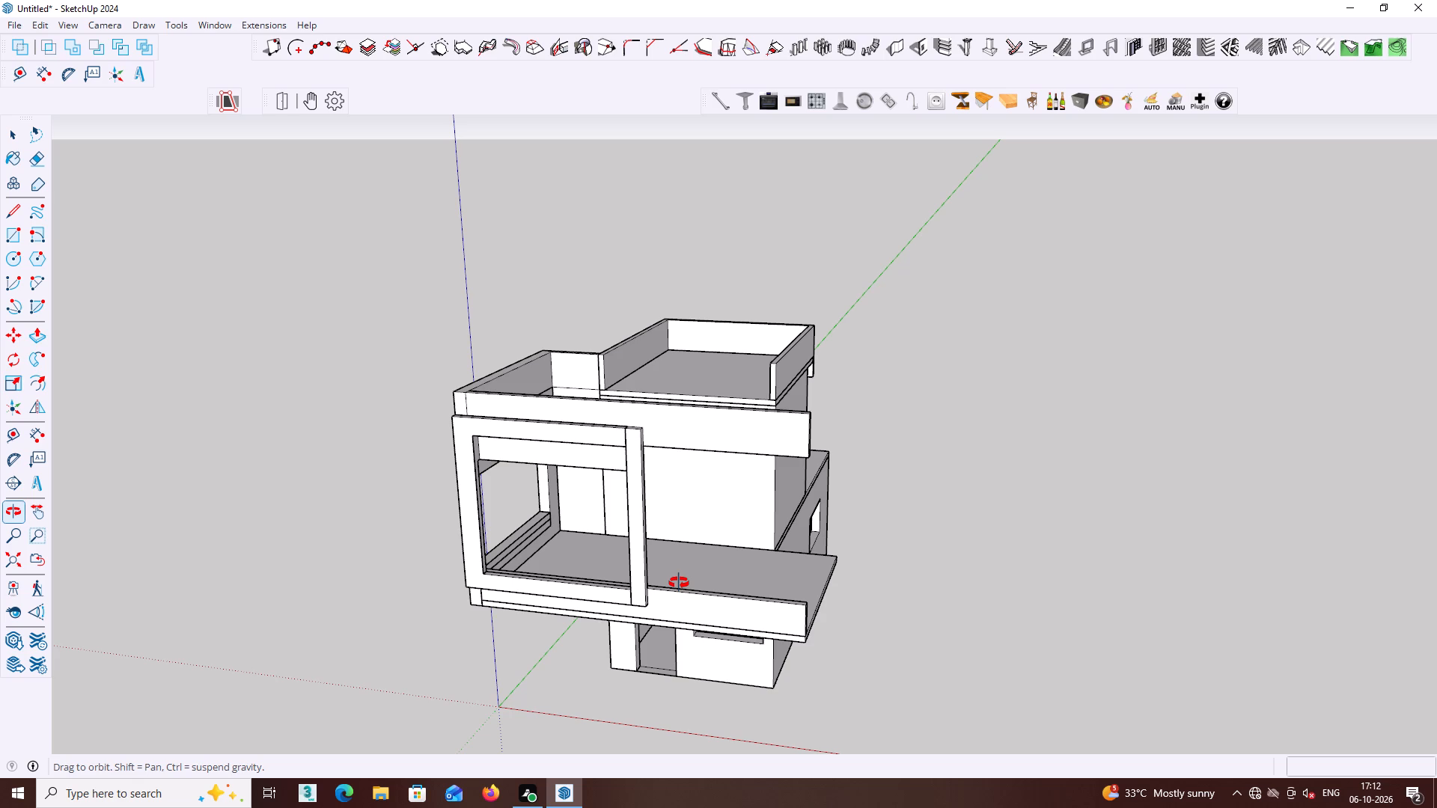
pyautogui.moveTo(679, 583); pyautogui.dragTo(671, 566, button='middle')
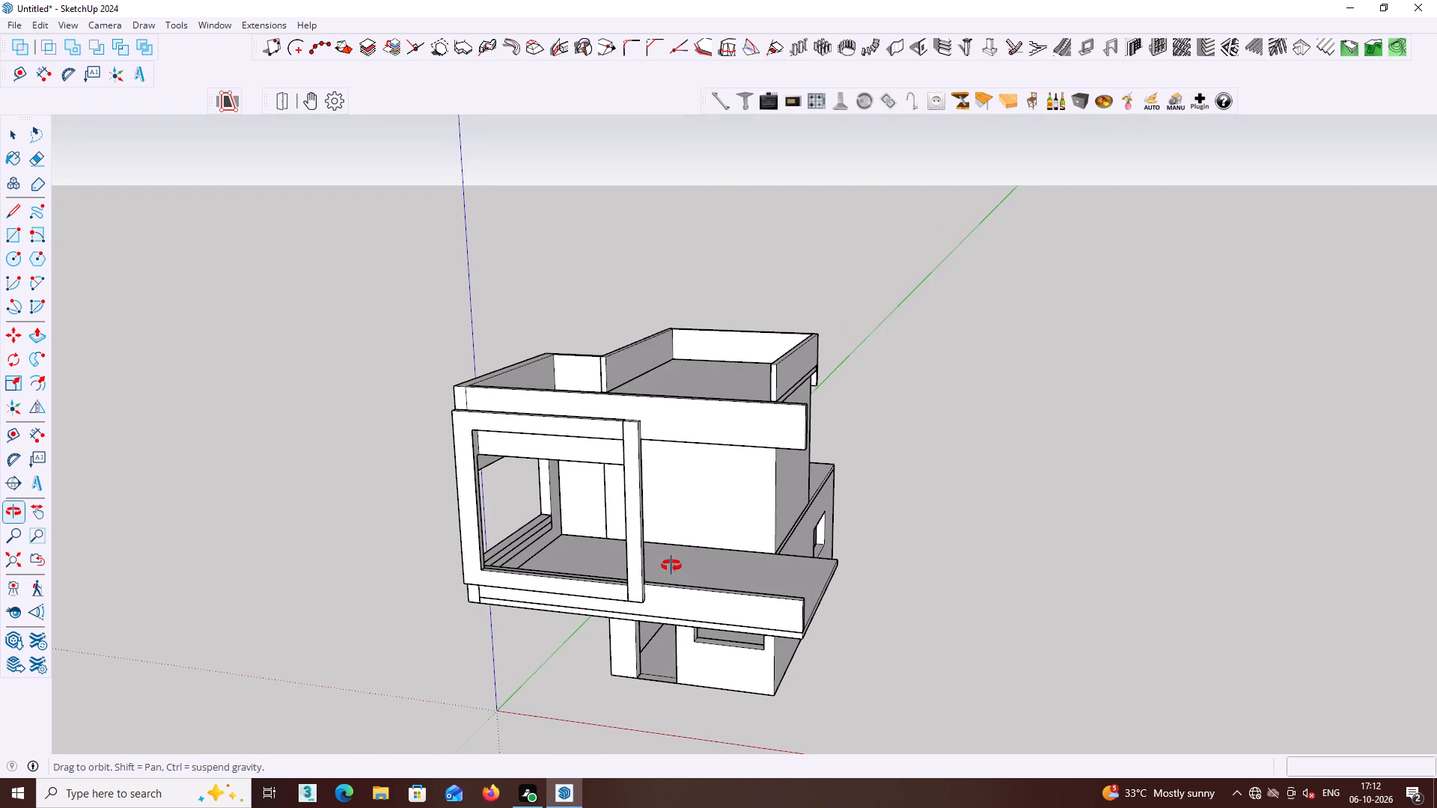
pyautogui.moveTo(671, 566); pyautogui.dragTo(683, 547, button='middle')
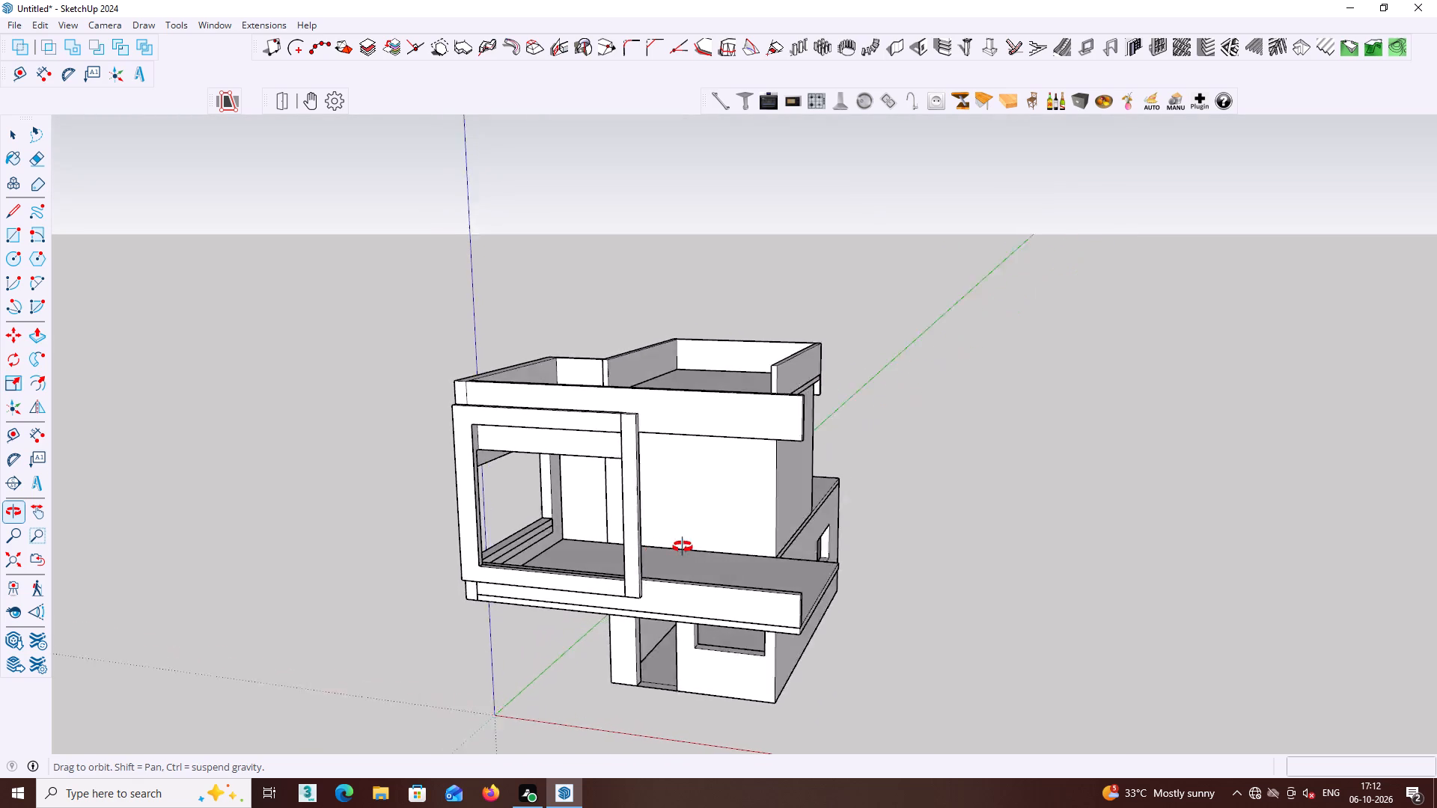
pyautogui.moveTo(683, 547); pyautogui.dragTo(522, 539, button='middle')
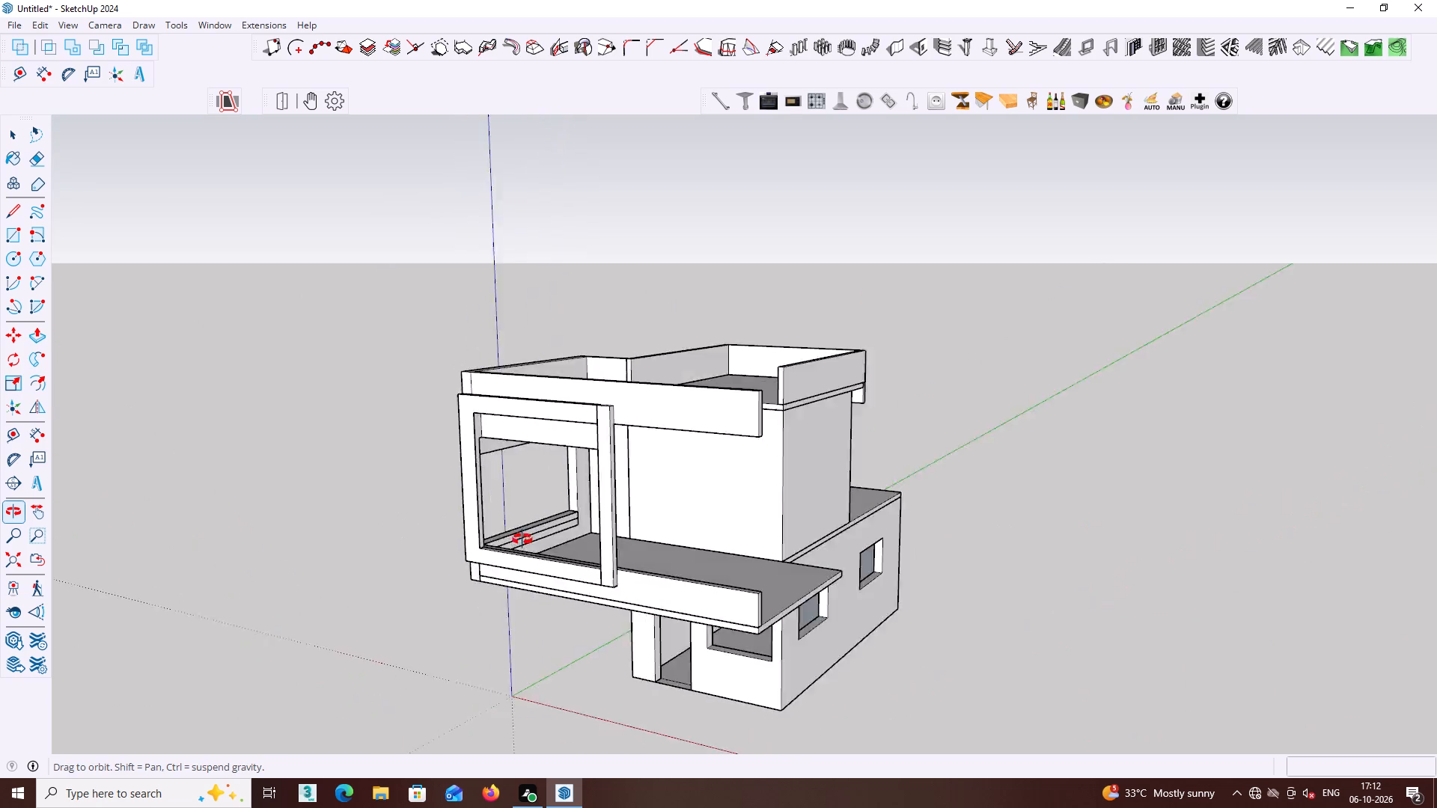
pyautogui.moveTo(522, 539); pyautogui.dragTo(694, 599, button='middle')
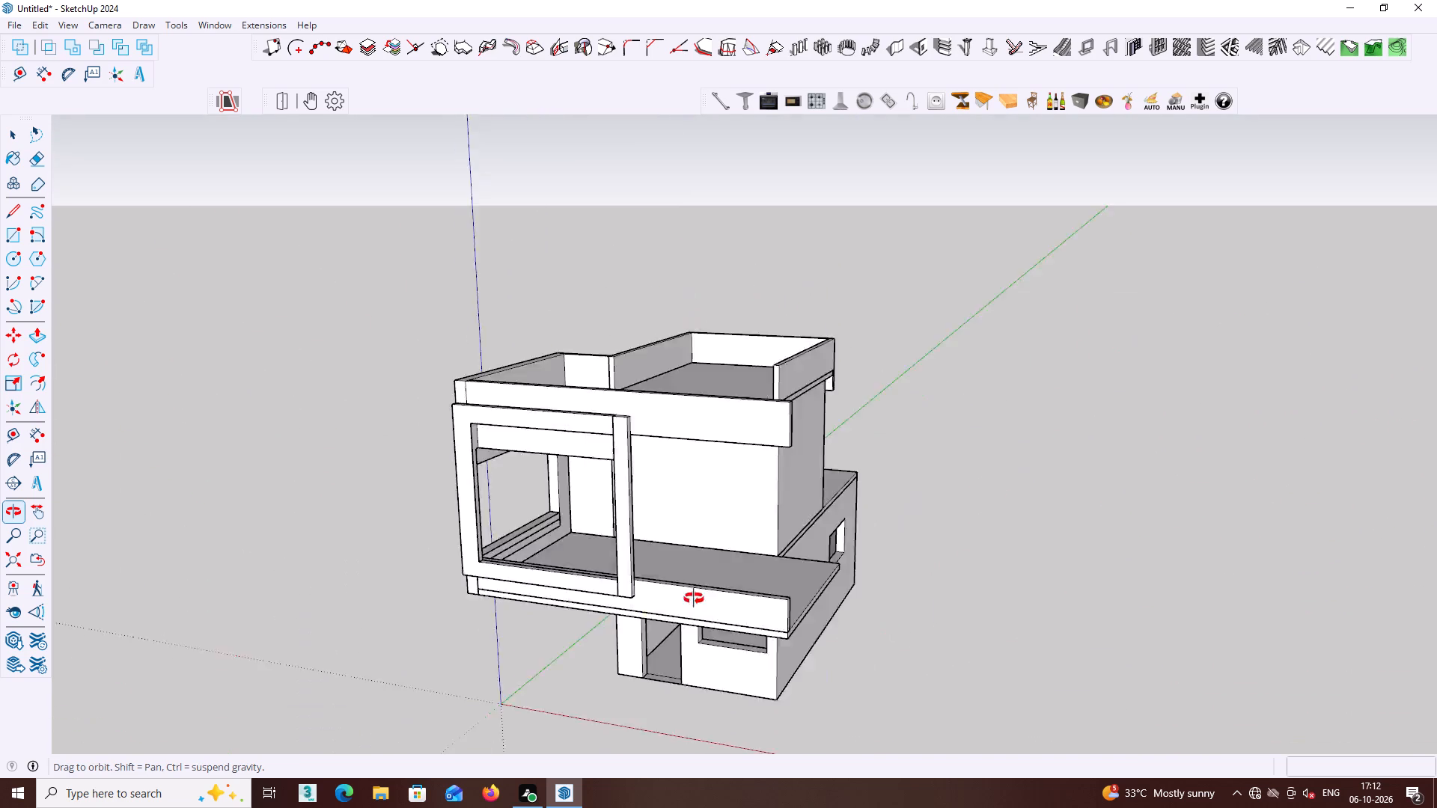
pyautogui.moveTo(694, 599); pyautogui.dragTo(849, 600, button='middle')
pyautogui.moveTo(811, 615); pyautogui.dragTo(792, 615, button='middle')
pyautogui.moveTo(475, 641); pyautogui.dragTo(526, 641, button='middle')
pyautogui.moveTo(591, 640); pyautogui.dragTo(784, 634, button='middle')
pyautogui.moveTo(677, 631); pyautogui.dragTo(832, 622, button='middle')
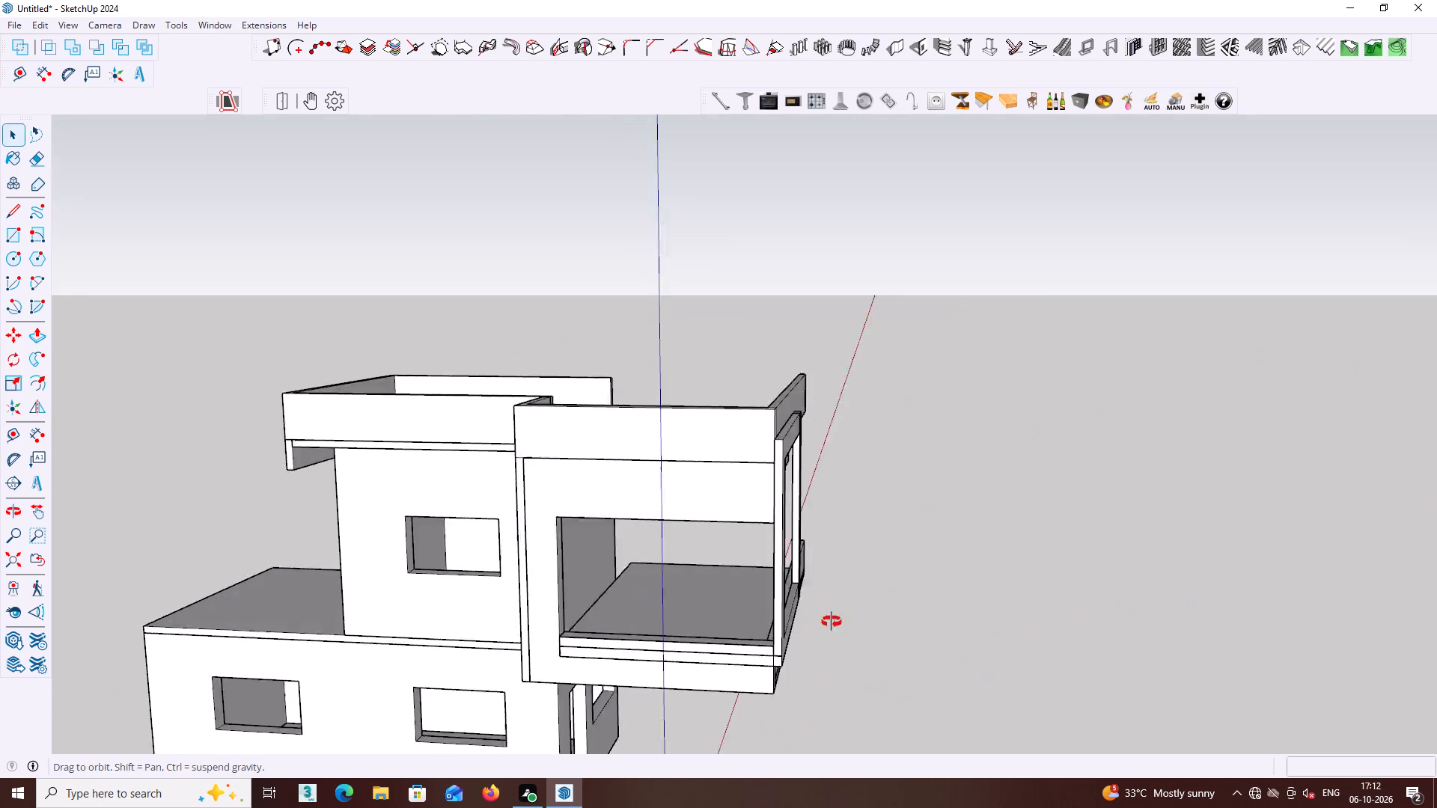
pyautogui.moveTo(832, 622); pyautogui.dragTo(751, 399, button='middle')
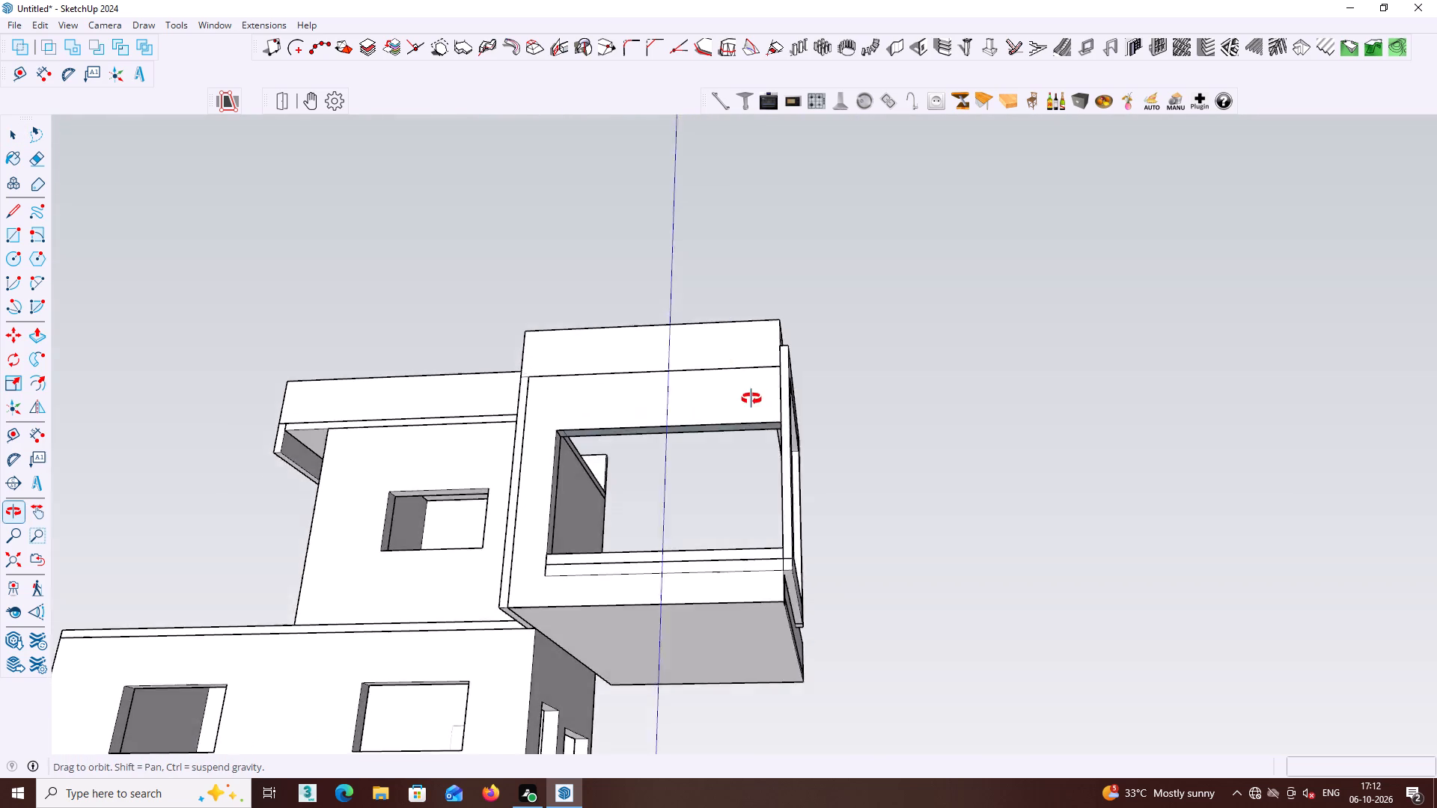
pyautogui.moveTo(751, 399); pyautogui.dragTo(278, 609, button='middle')
pyautogui.scroll(-4, 726, 569)
pyautogui.middleClick(779, 569)
pyautogui.moveTo(873, 584); pyautogui.dragTo(710, 619, button='middle')
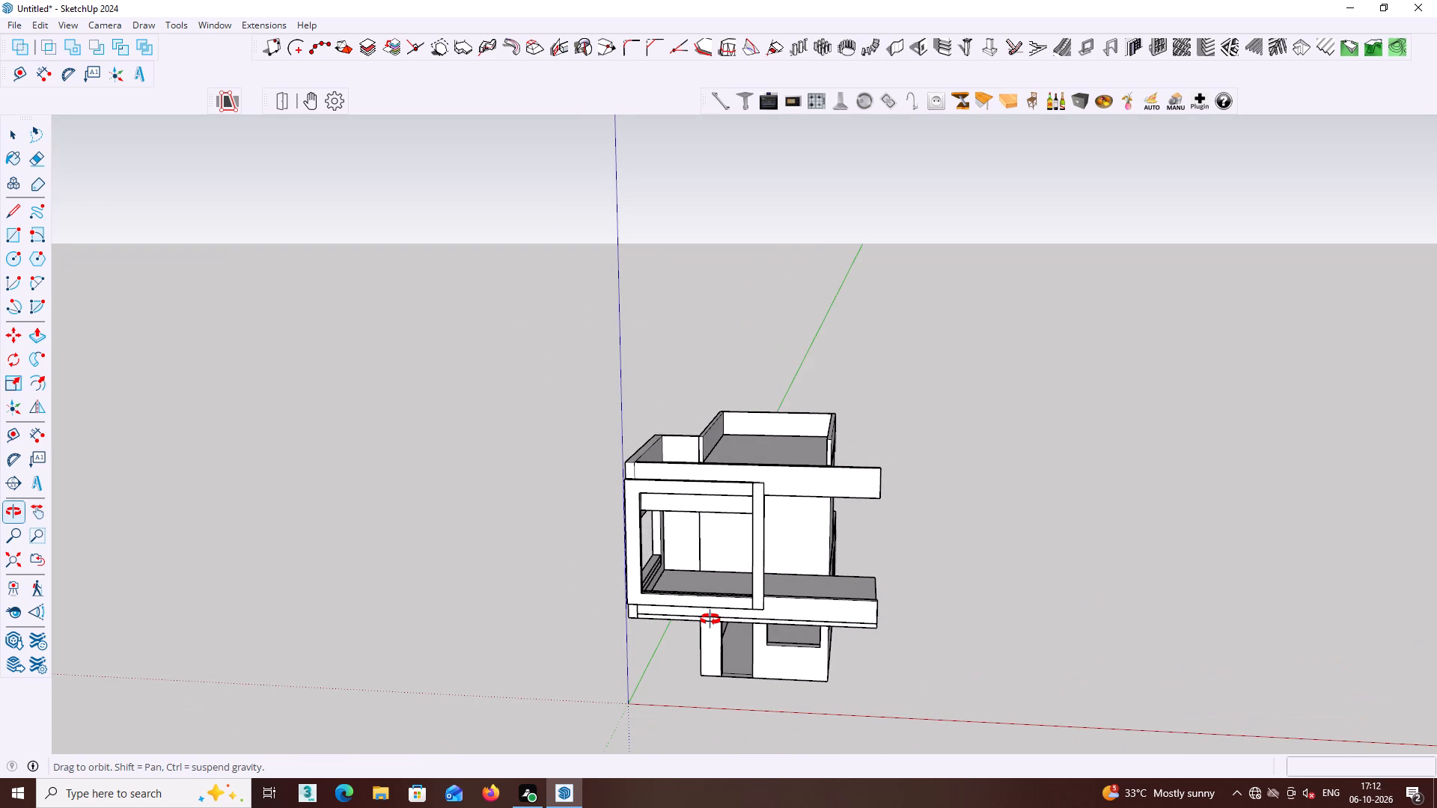
pyautogui.moveTo(710, 619); pyautogui.dragTo(733, 622, button='middle')
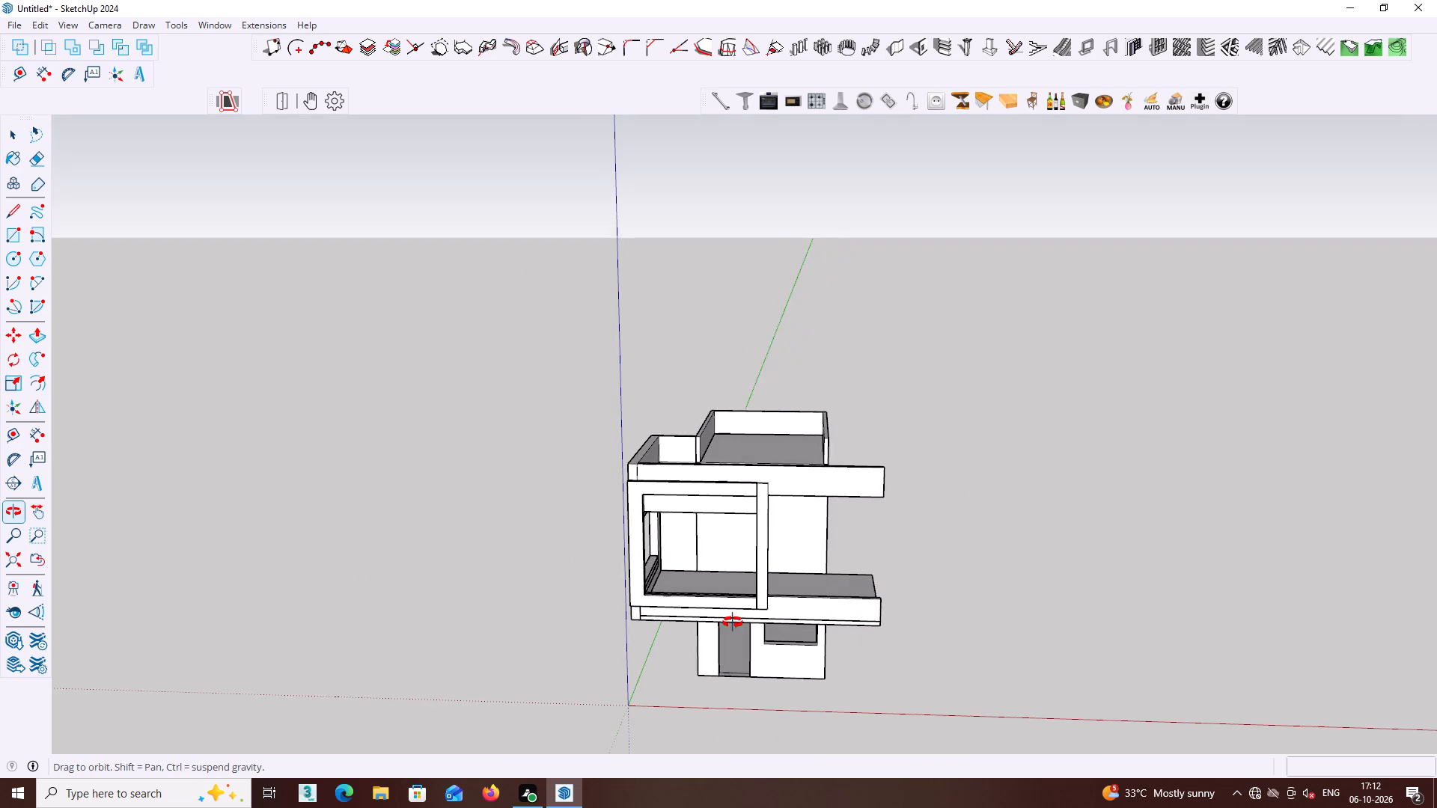
pyautogui.moveTo(733, 622); pyautogui.dragTo(735, 623, button='middle')
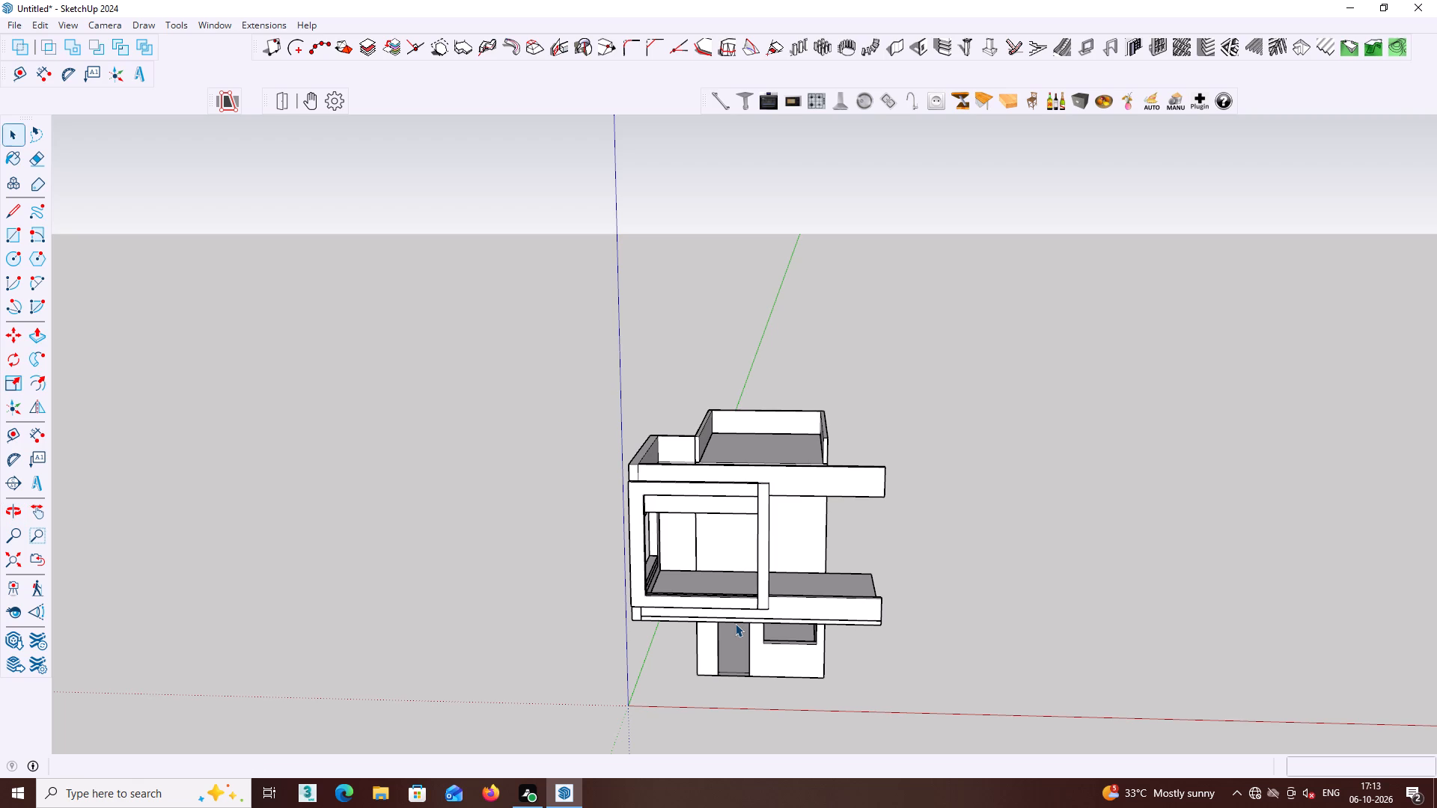
pyautogui.moveTo(766, 616); pyautogui.dragTo(743, 634, button='middle')
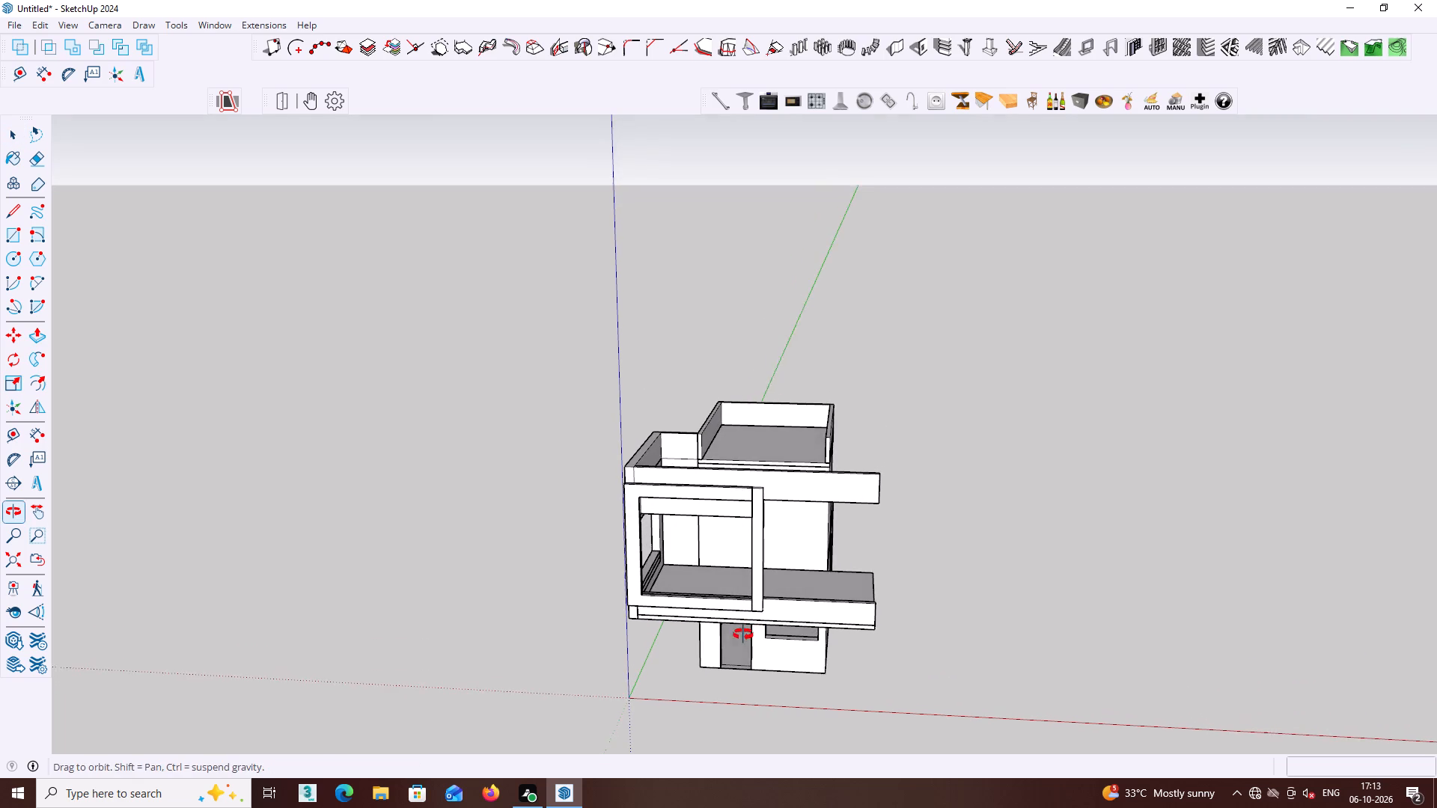
pyautogui.moveTo(743, 634); pyautogui.dragTo(754, 634, button='middle')
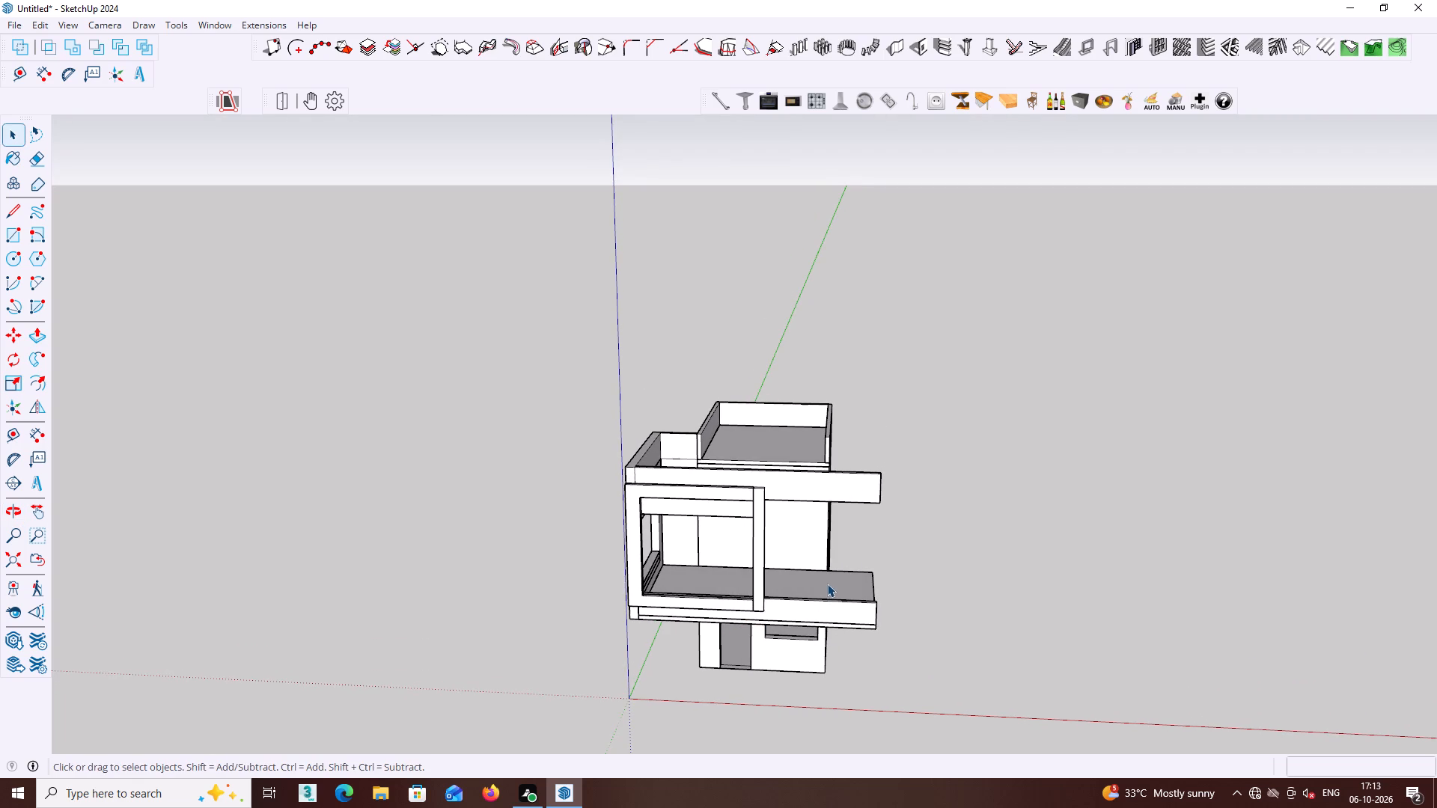
pyautogui.moveTo(835, 583); pyautogui.dragTo(771, 574, button='middle')
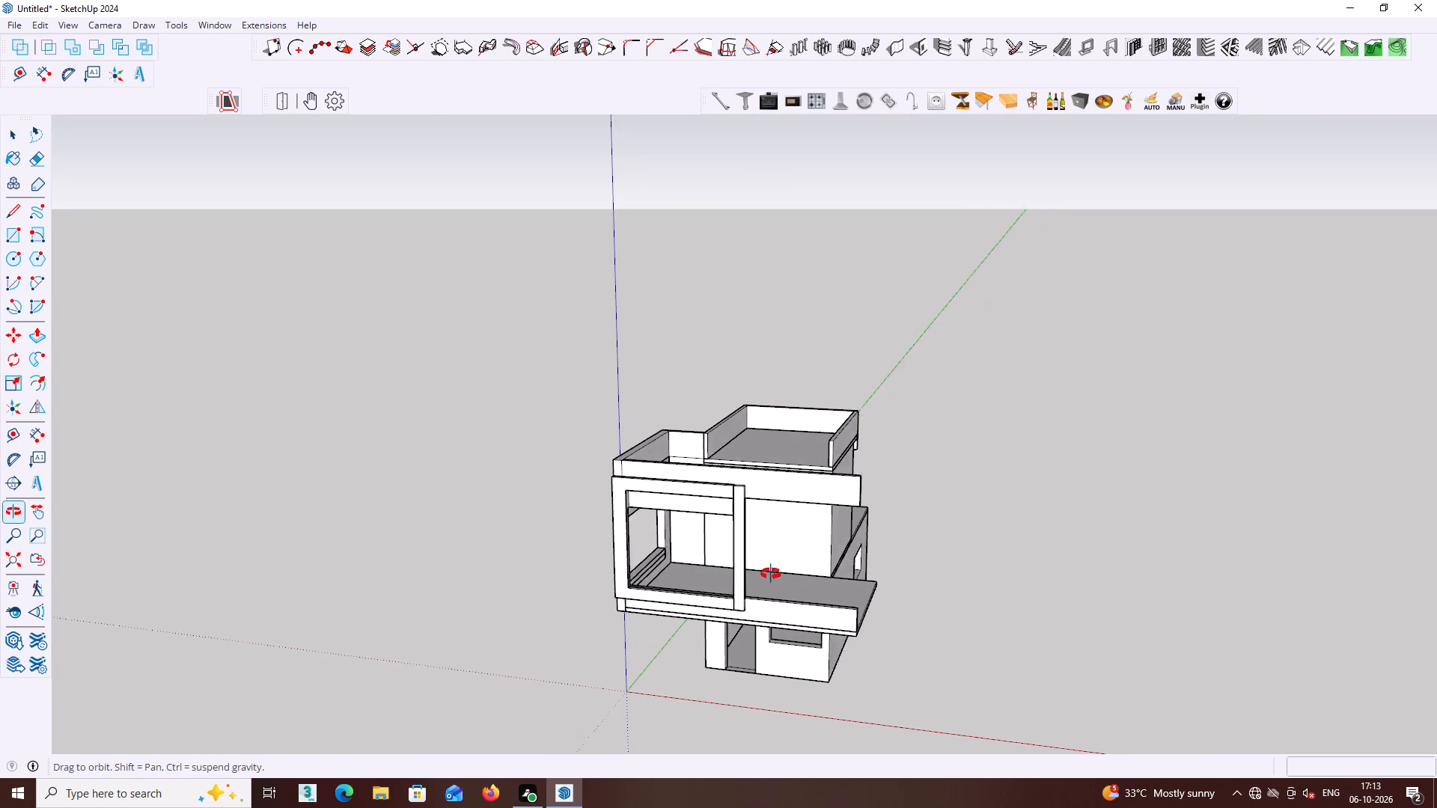
pyautogui.moveTo(771, 574); pyautogui.dragTo(801, 575, button='middle')
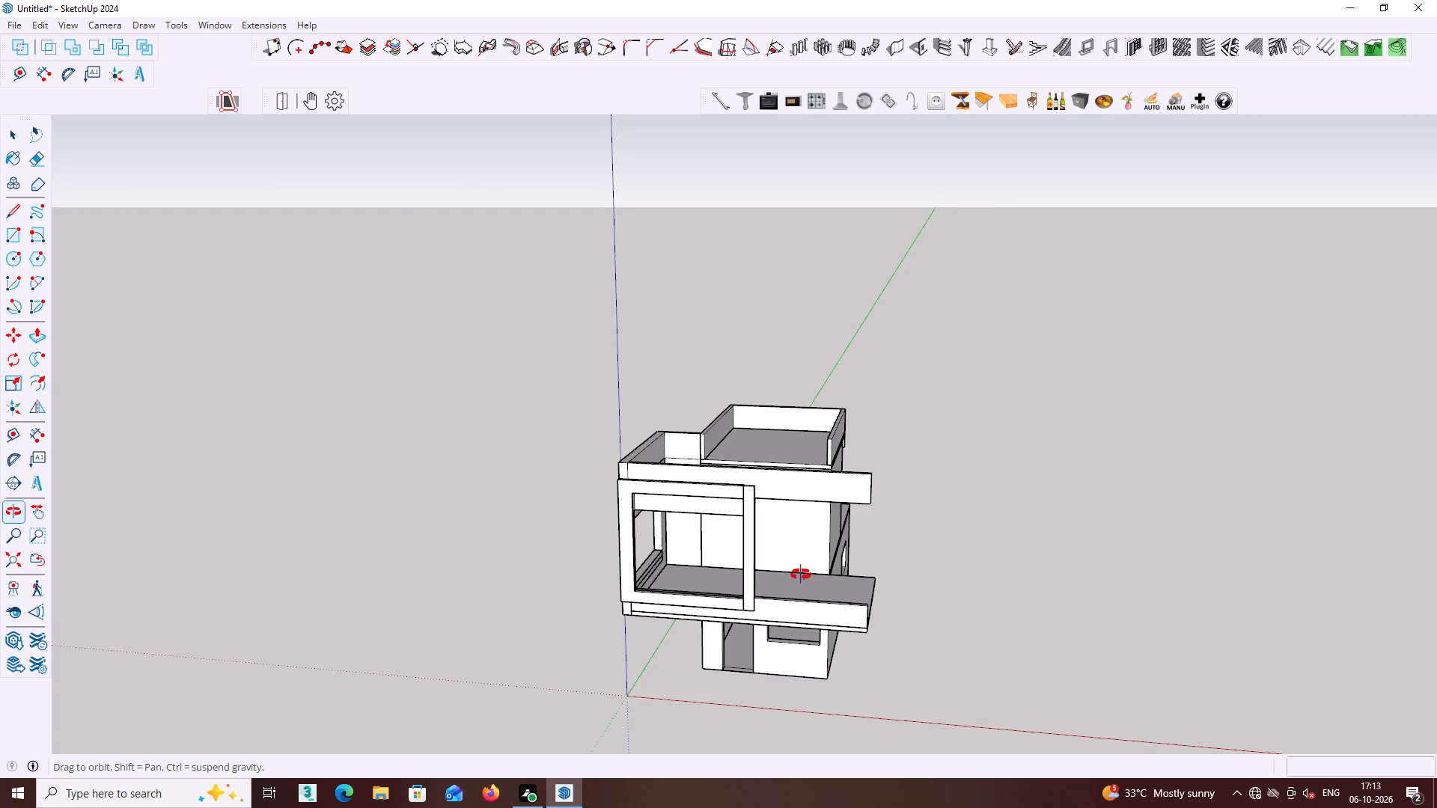
pyautogui.moveTo(801, 575); pyautogui.dragTo(895, 571, button='middle')
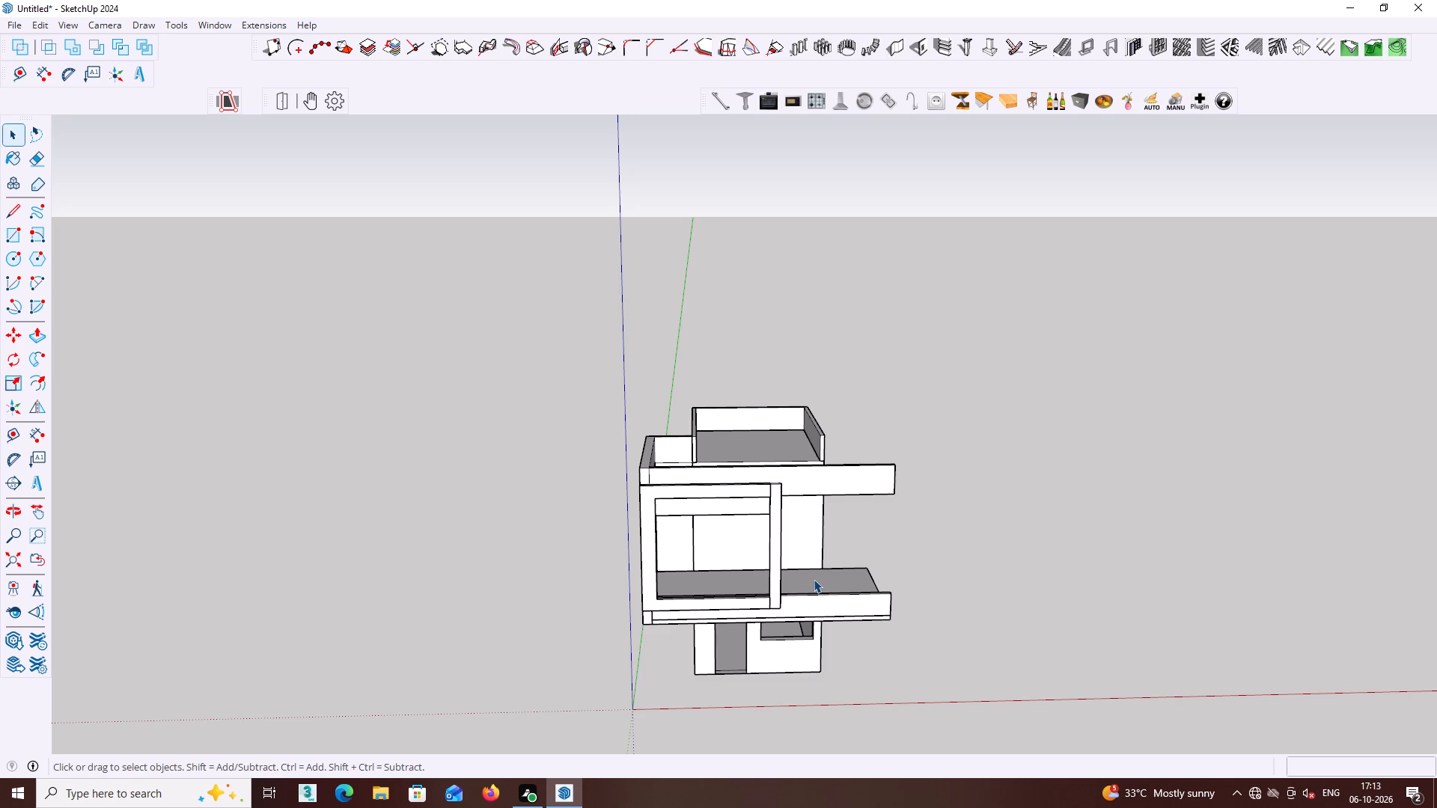
pyautogui.moveTo(819, 574); pyautogui.dragTo(821, 538, button='middle')
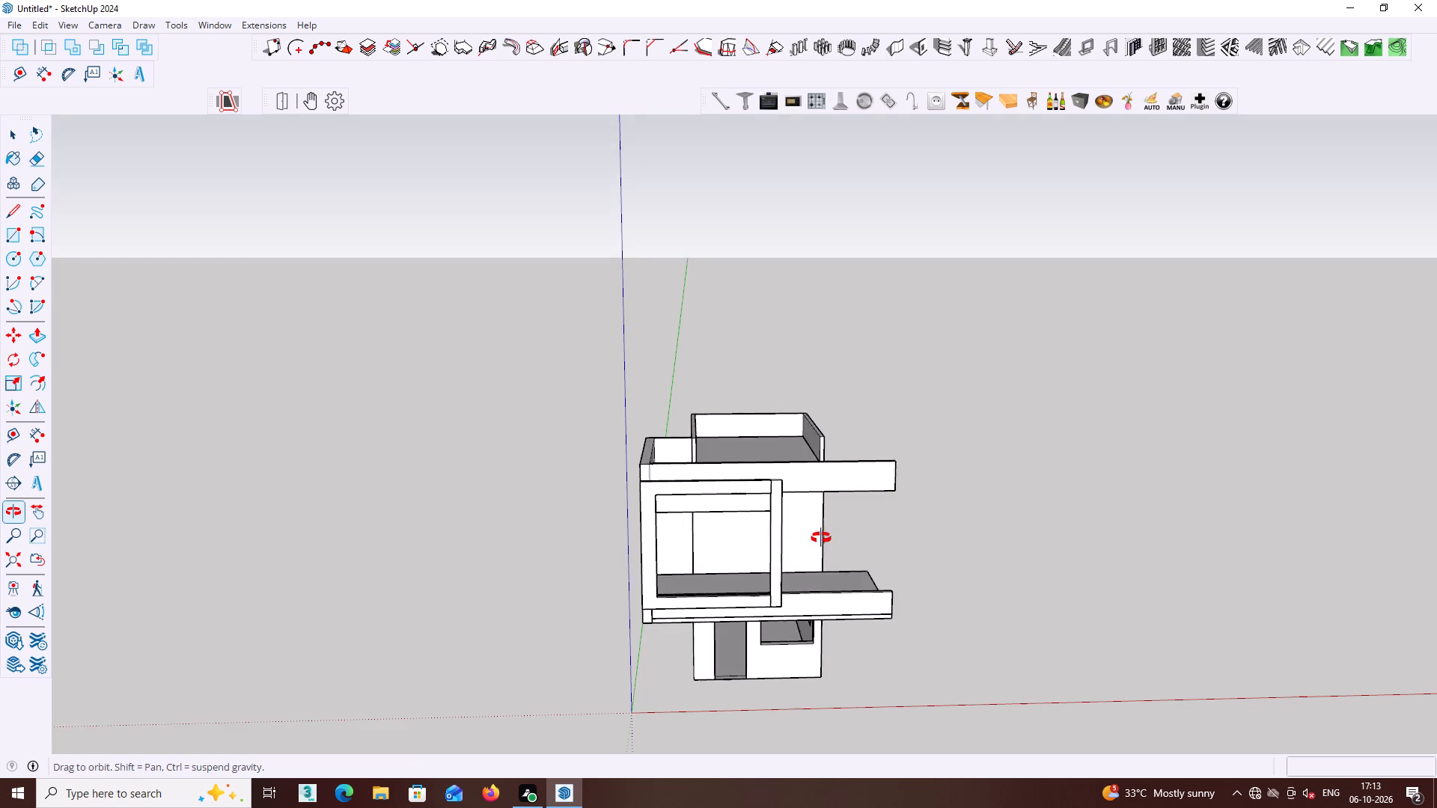
pyautogui.moveTo(821, 538); pyautogui.dragTo(806, 510, button='middle')
pyautogui.moveTo(791, 539); pyautogui.dragTo(760, 545, button='middle')
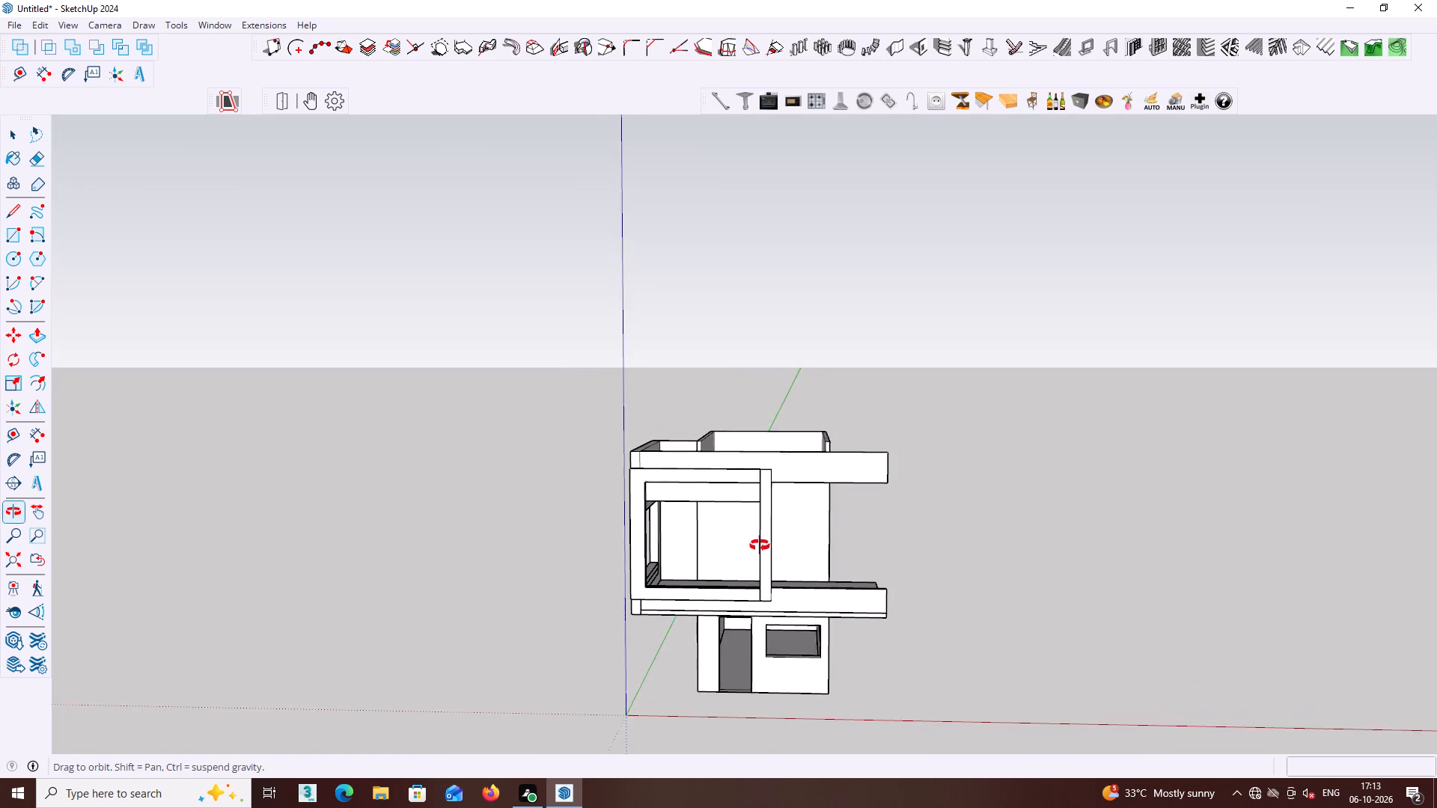
pyautogui.moveTo(760, 545); pyautogui.dragTo(718, 555, button='middle')
pyautogui.moveTo(786, 561); pyautogui.dragTo(849, 595, button='middle')
pyautogui.moveTo(820, 597); pyautogui.dragTo(863, 592, button='middle')
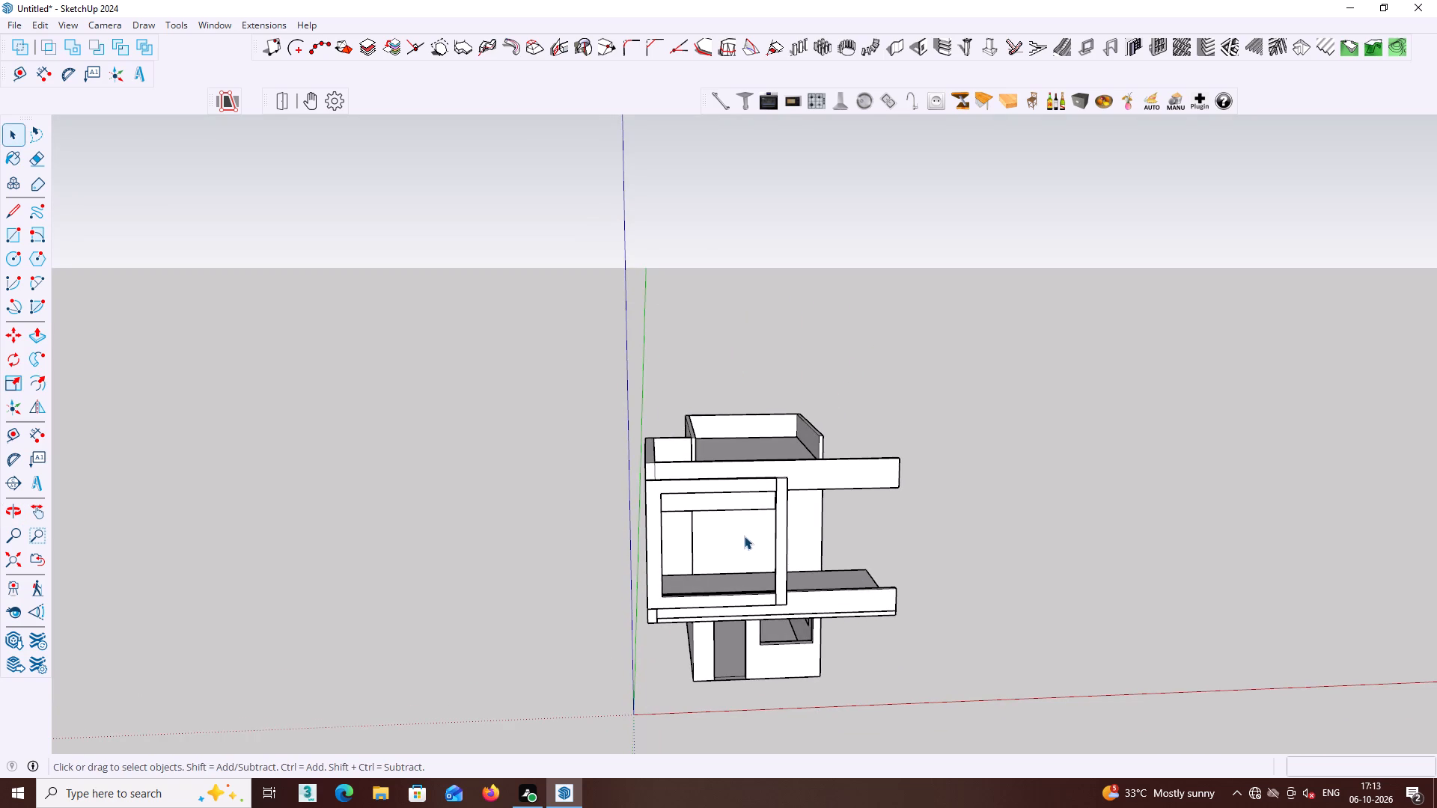
# Create a 5' wide by 3' high window opening in the upper-floor front wall, to the side of the balcony frame's new post.
pyautogui.click(744, 536)
pyautogui.moveTo(777, 532); pyautogui.dragTo(625, 528, button='middle')
pyautogui.doubleClick(815, 535)
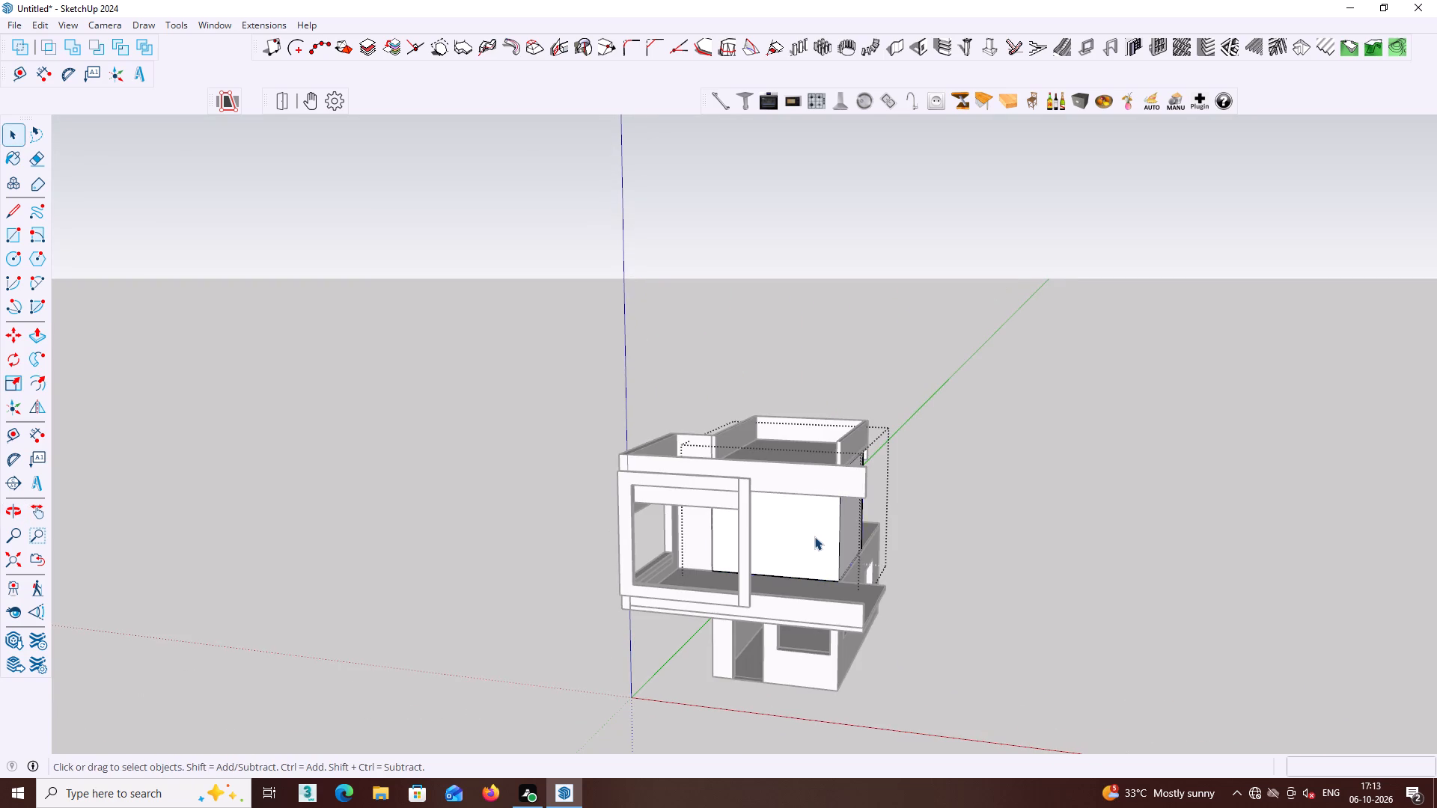
pyautogui.click(814, 536)
pyautogui.click(820, 538)
pyautogui.click(943, 522)
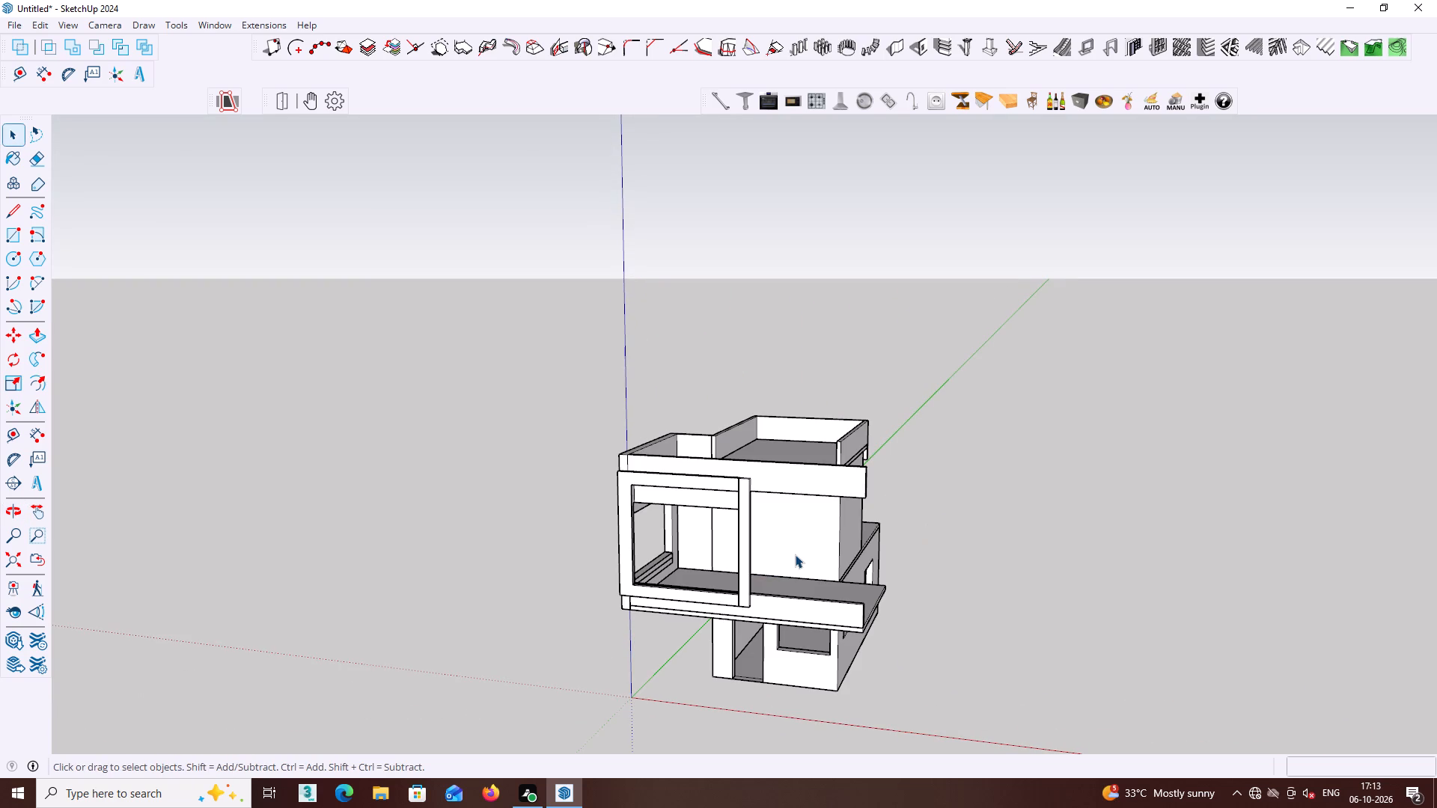
pyautogui.click(795, 554)
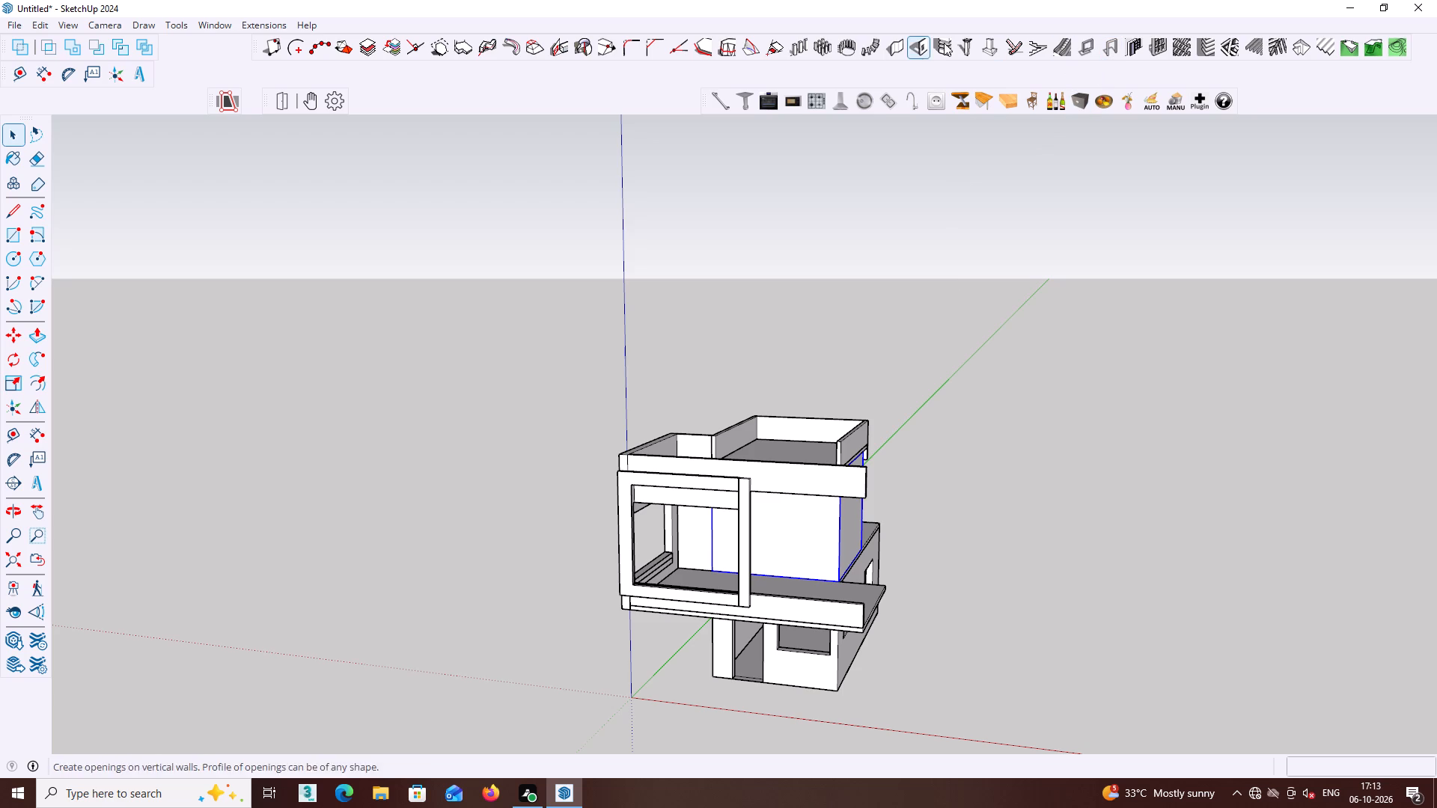
pyautogui.click(924, 43)
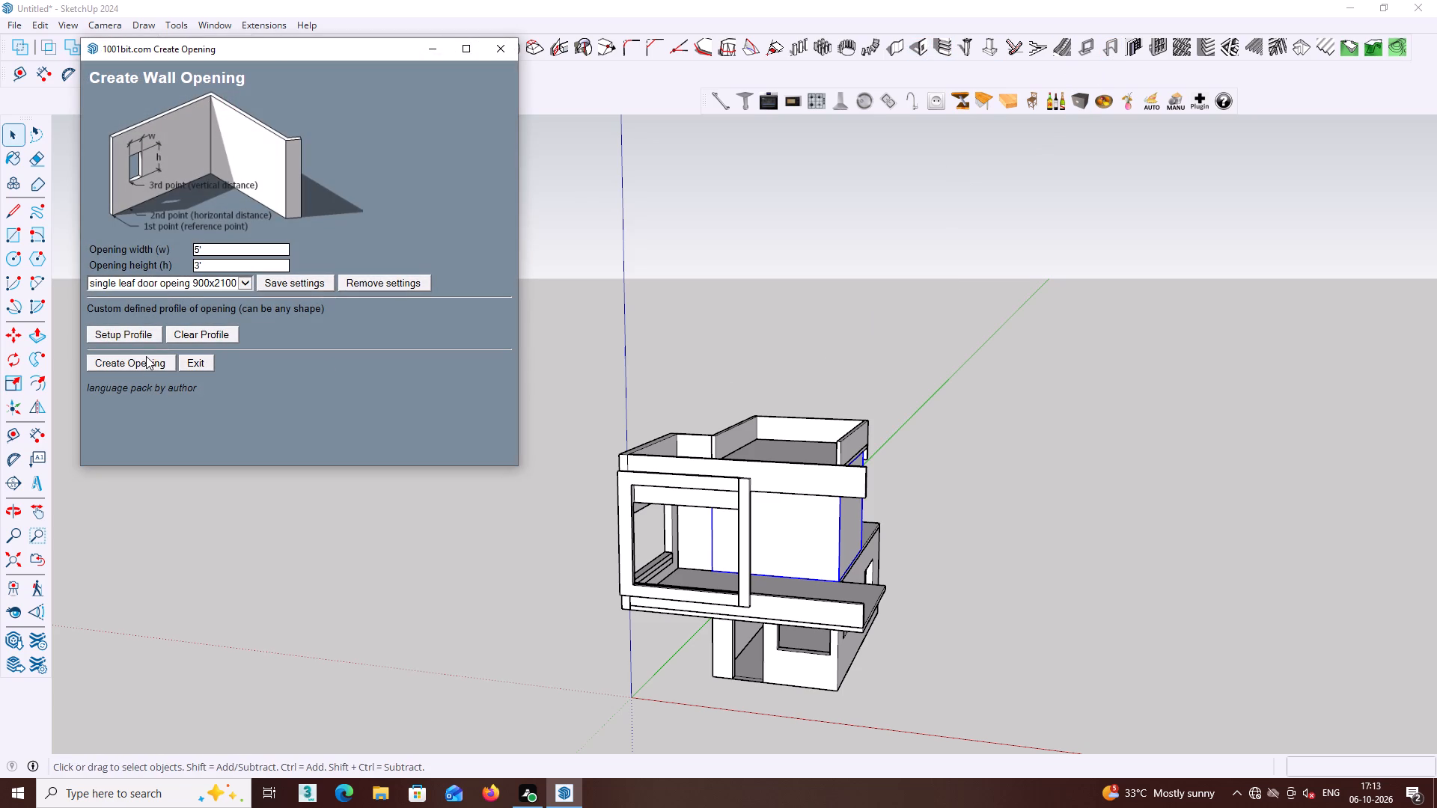
pyautogui.click(137, 362)
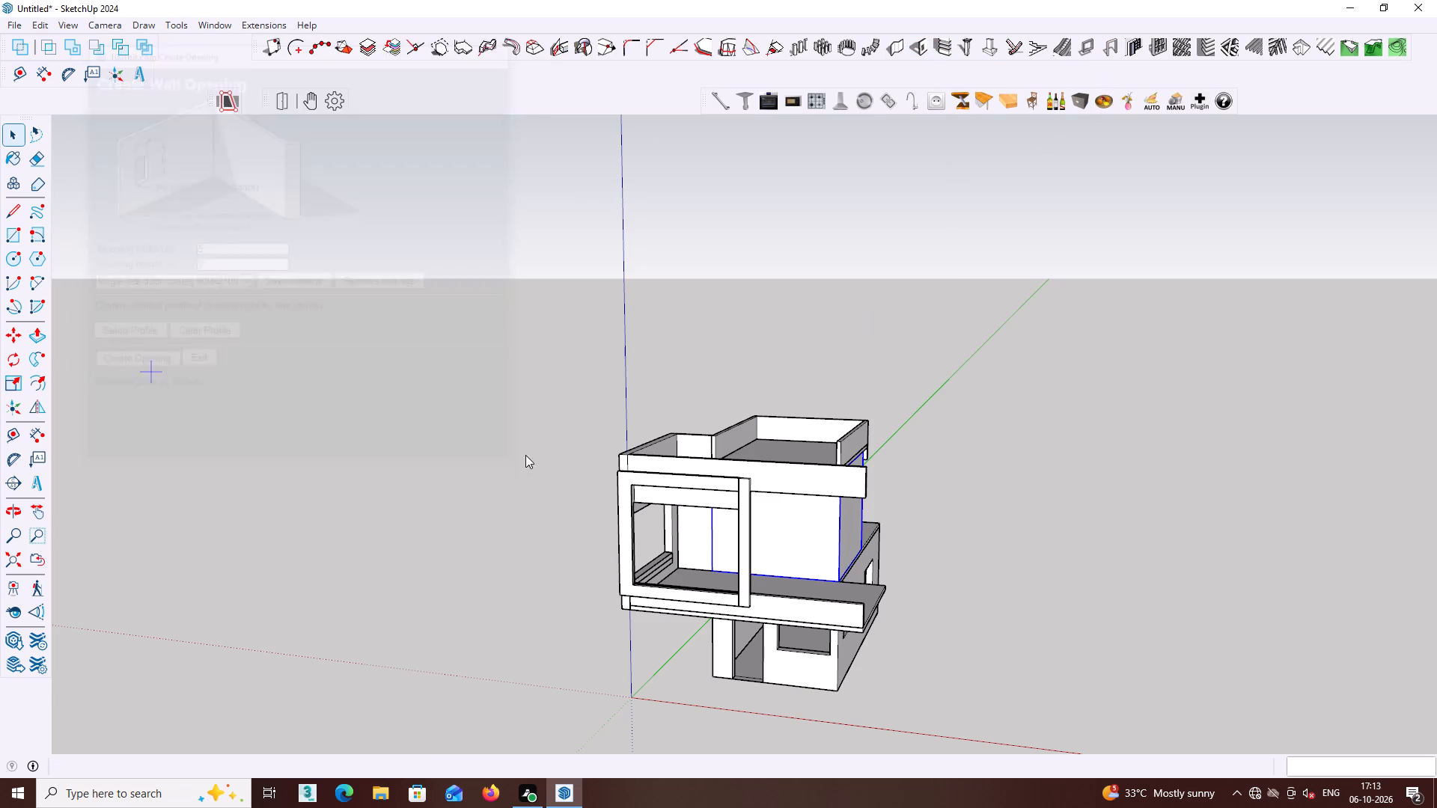
pyautogui.scroll(3, 790, 542)
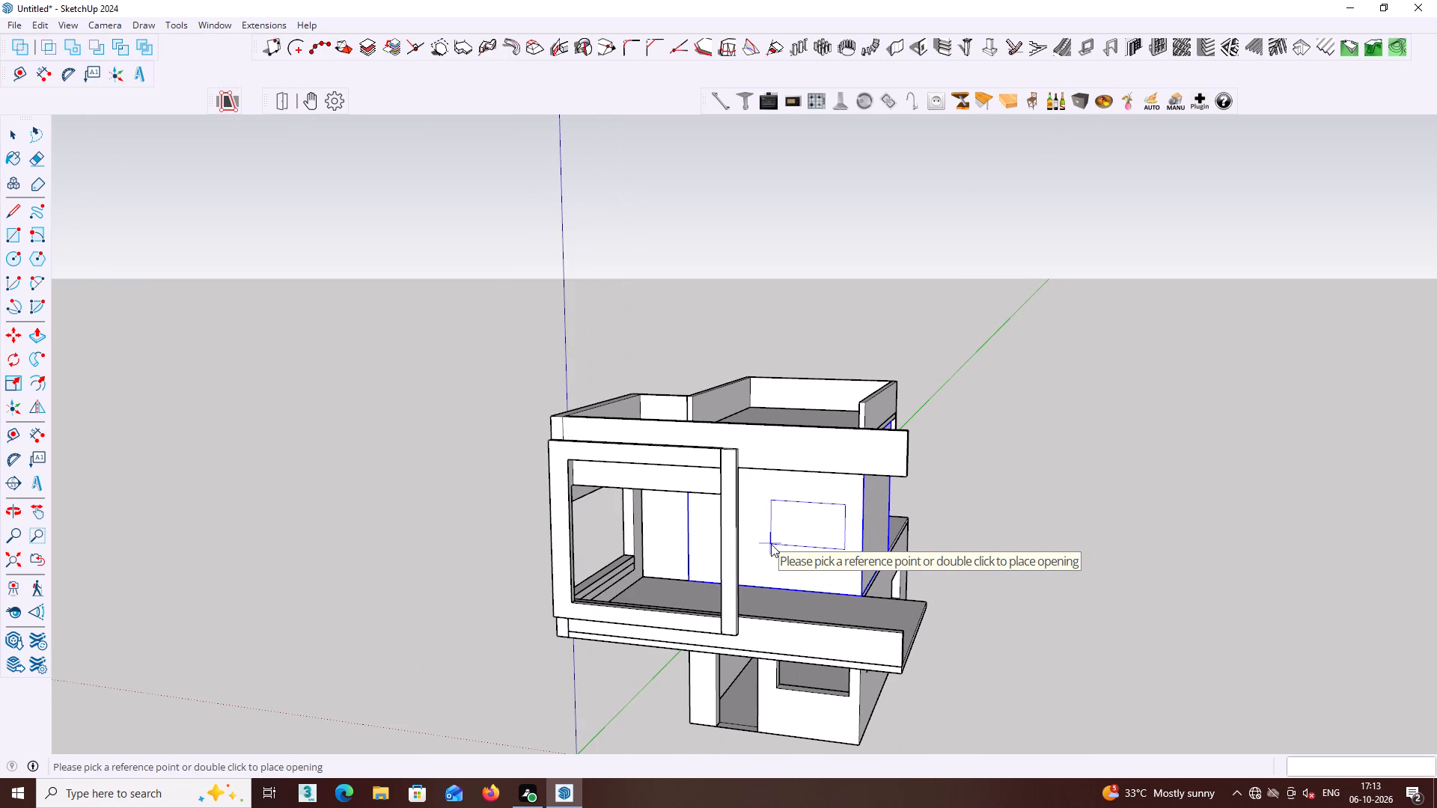
pyautogui.scroll(1, 768, 545)
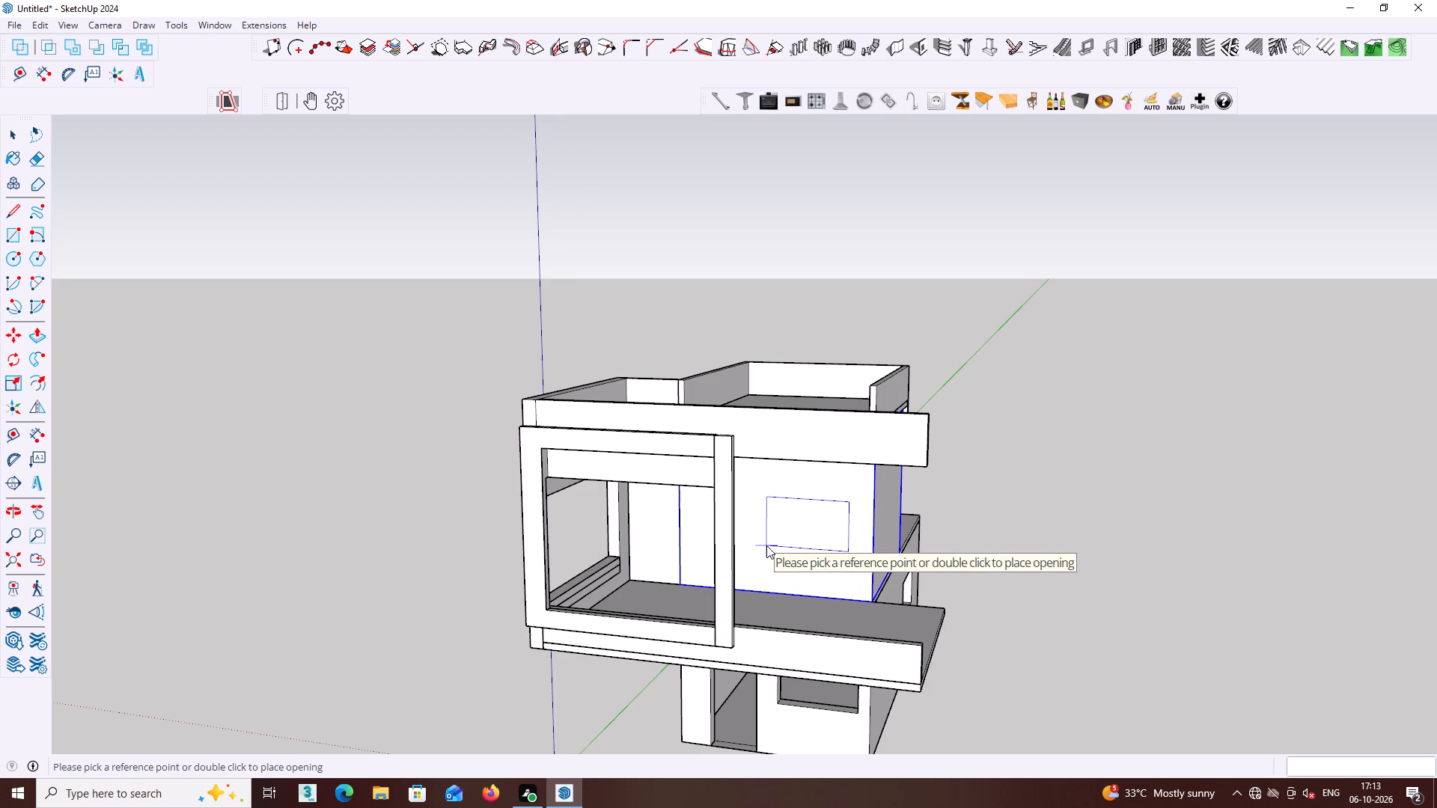
pyautogui.doubleClick(766, 545)
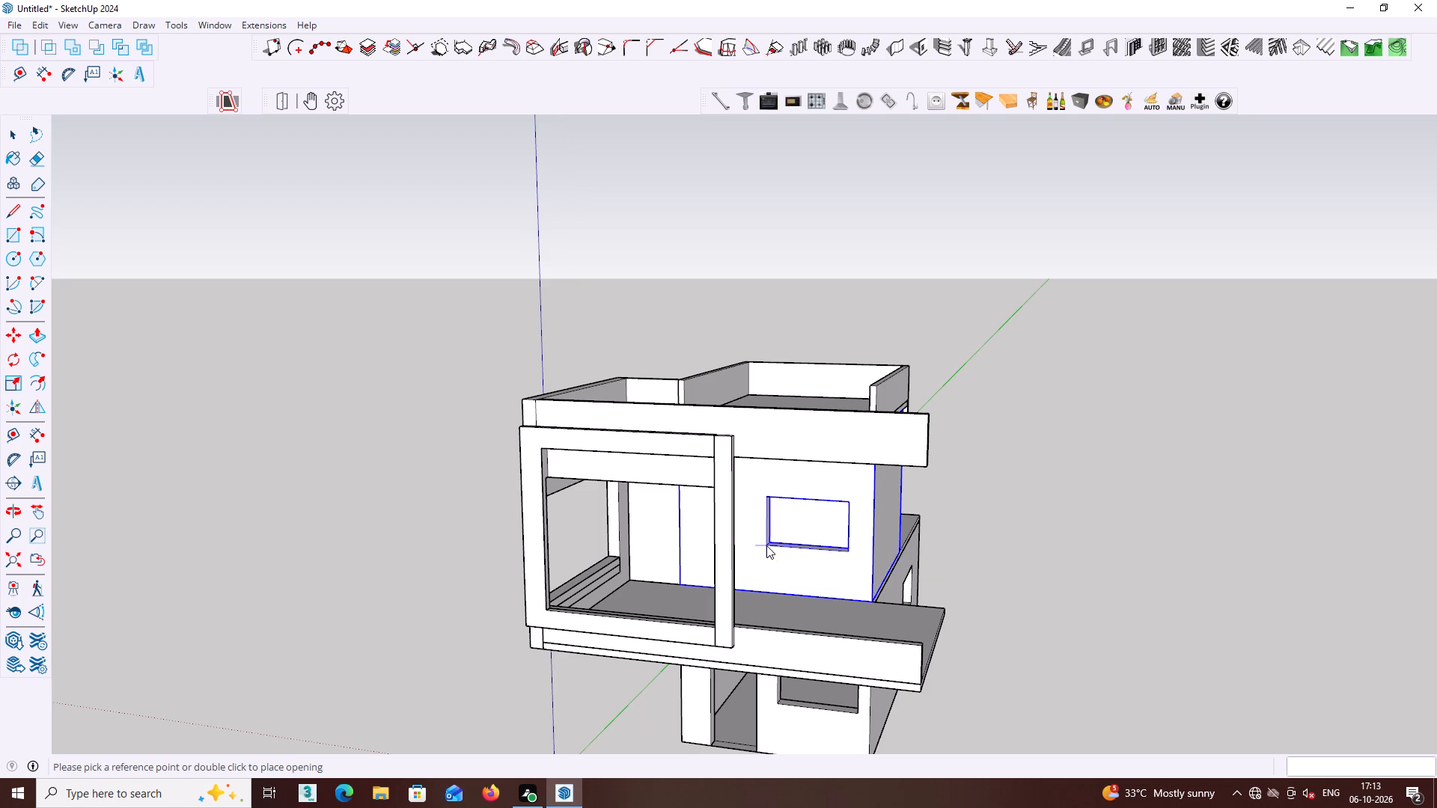
pyautogui.moveTo(890, 578); pyautogui.dragTo(962, 572, button='middle')
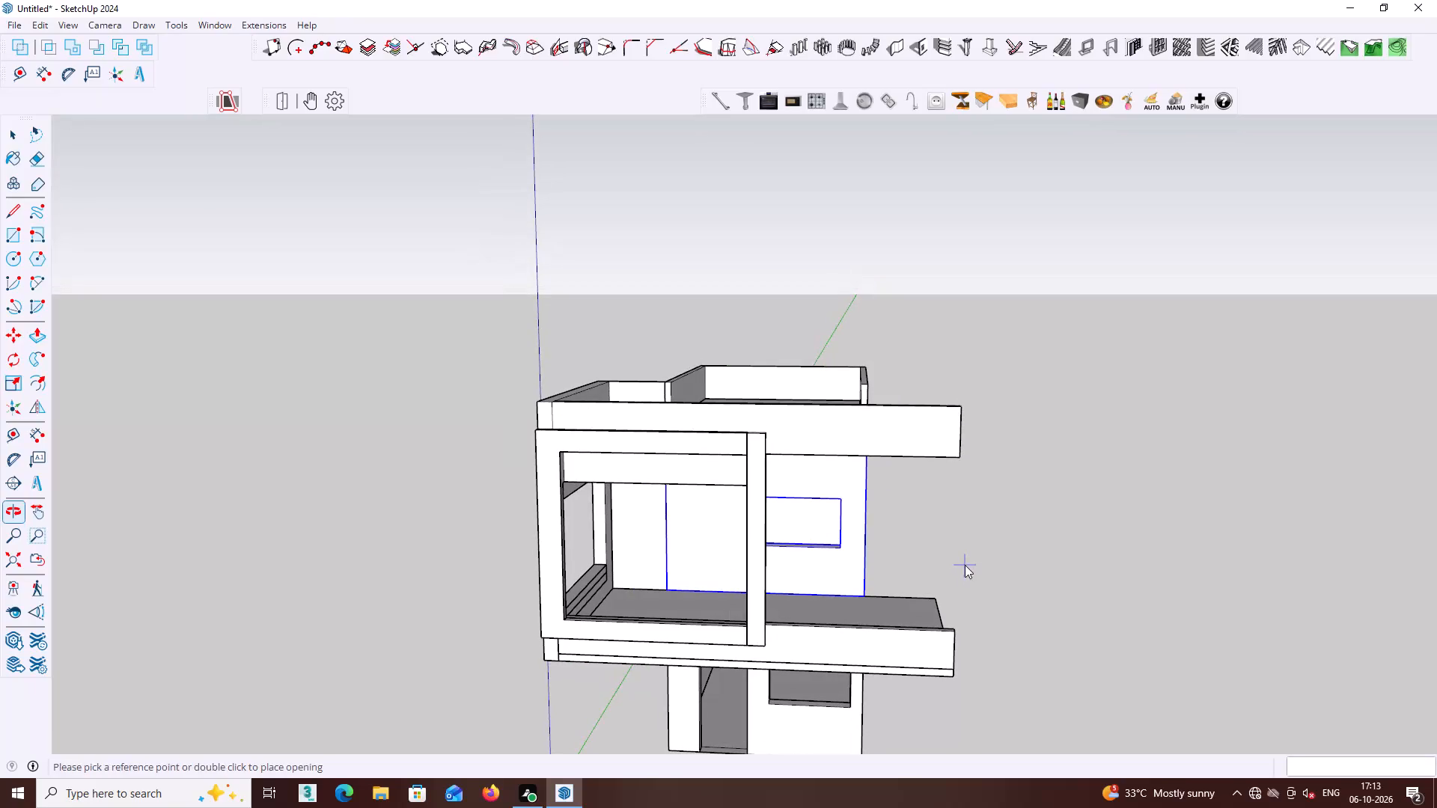
pyautogui.press('space')
pyautogui.click(1029, 531)
# Examine the upper-floor wall opening, the open side of the balcony and the rear of the house from several angles.
pyautogui.moveTo(885, 521); pyautogui.dragTo(610, 533, button='middle')
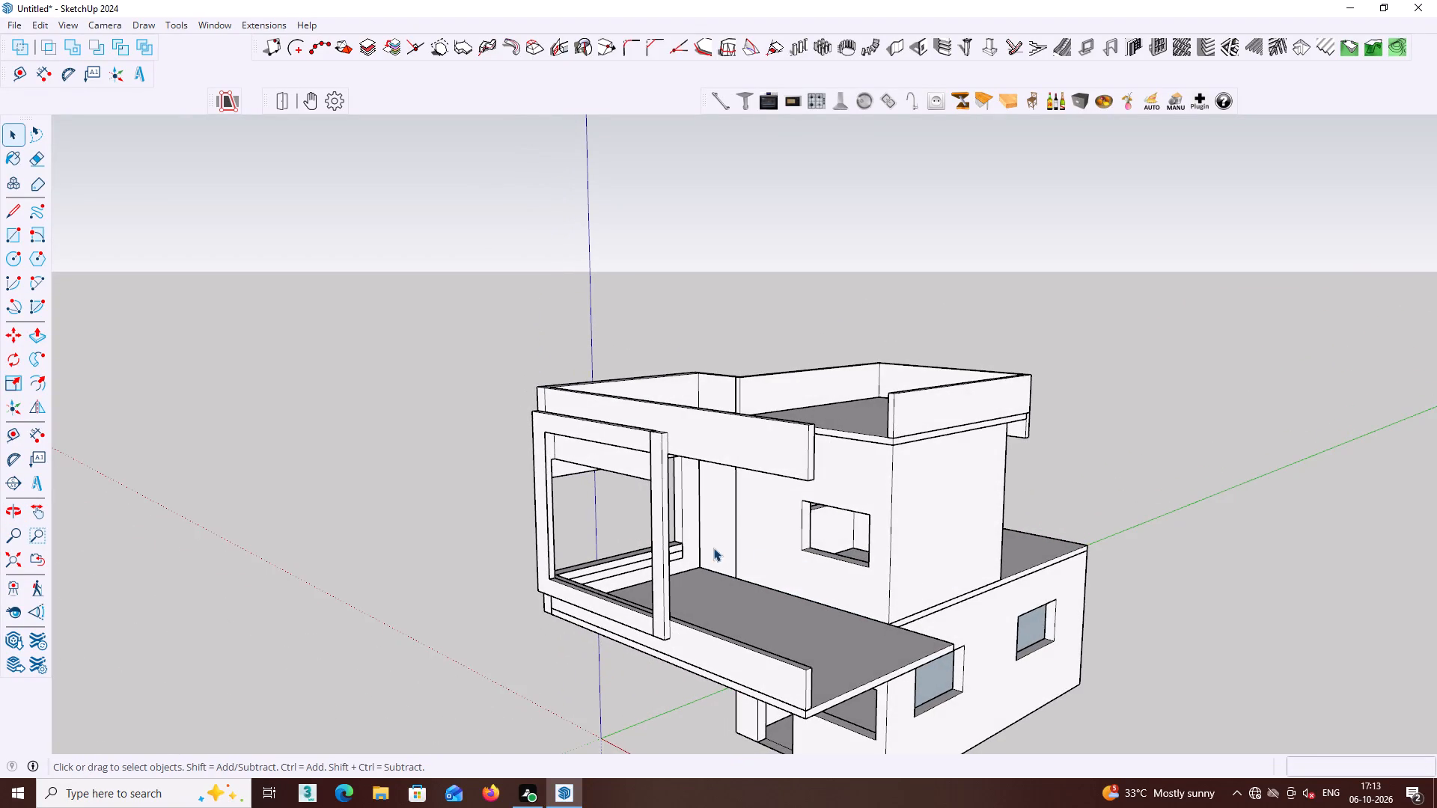
pyautogui.scroll(-2, 713, 548)
pyautogui.moveTo(747, 569); pyautogui.dragTo(952, 586, button='middle')
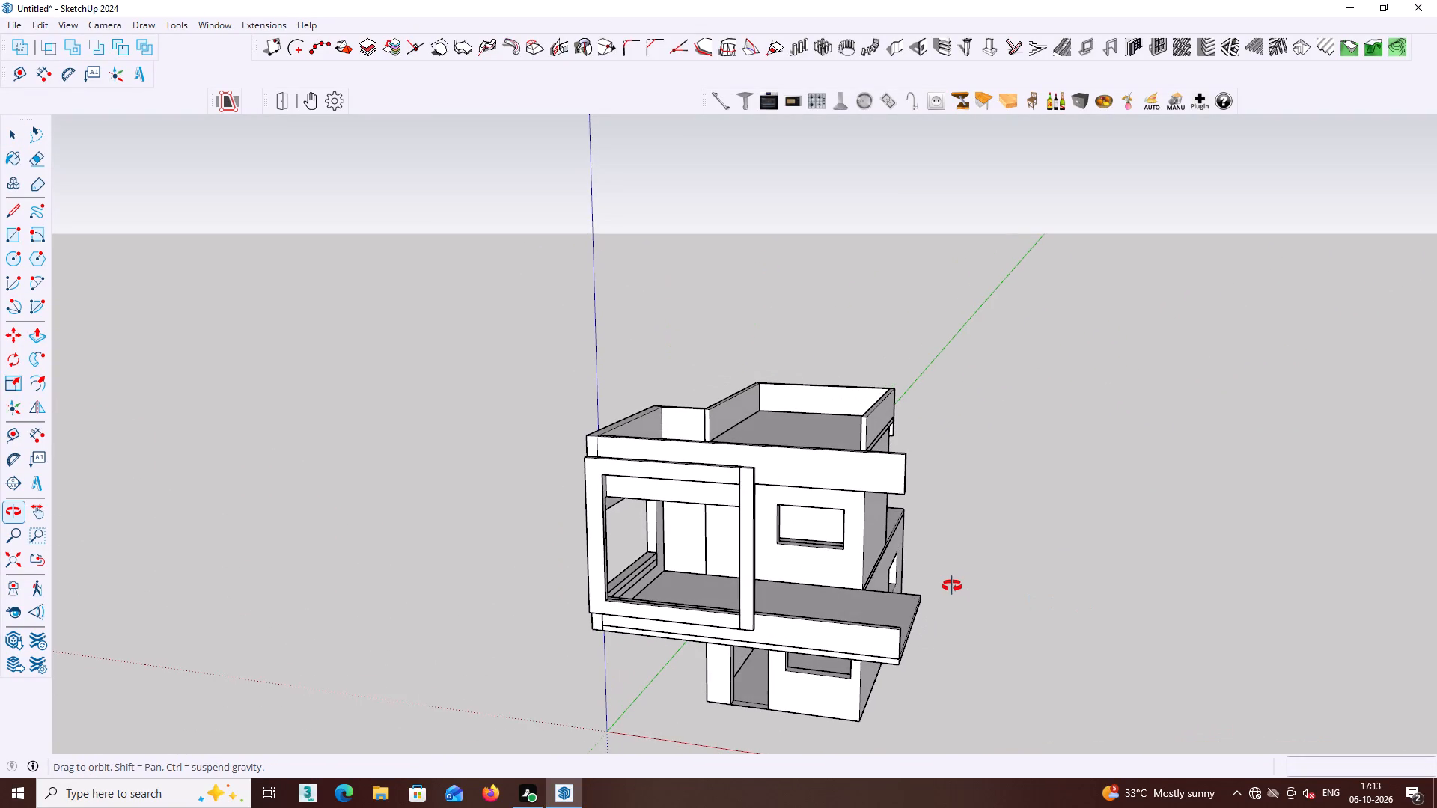
pyautogui.moveTo(952, 586); pyautogui.dragTo(927, 602, button='middle')
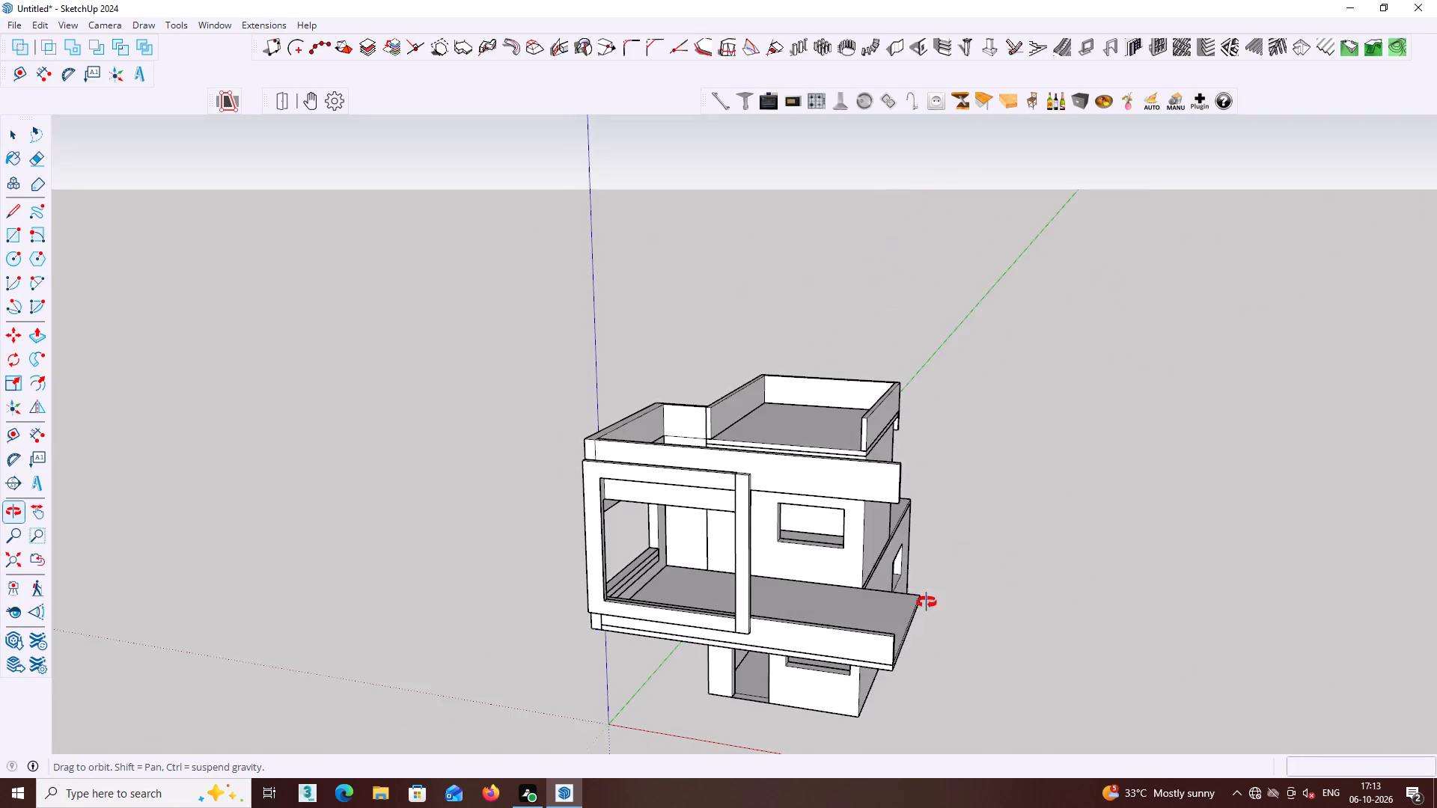
pyautogui.moveTo(927, 602); pyautogui.dragTo(486, 578, button='middle')
pyautogui.moveTo(788, 563); pyautogui.dragTo(682, 574, button='middle')
pyautogui.moveTo(706, 631); pyautogui.dragTo(594, 638, button='middle')
pyautogui.scroll(-1, 706, 631)
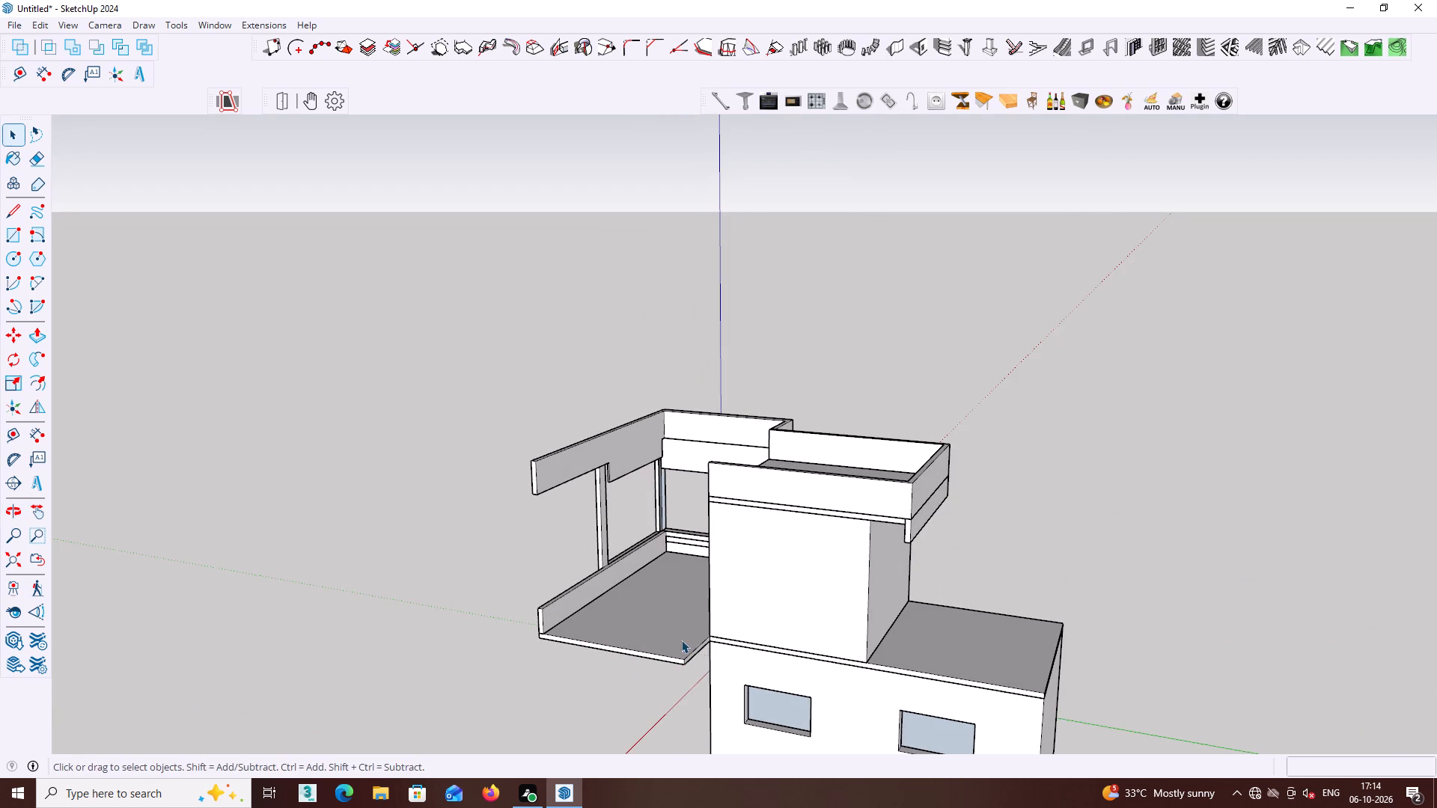
pyautogui.moveTo(692, 646); pyautogui.dragTo(671, 644, button='middle')
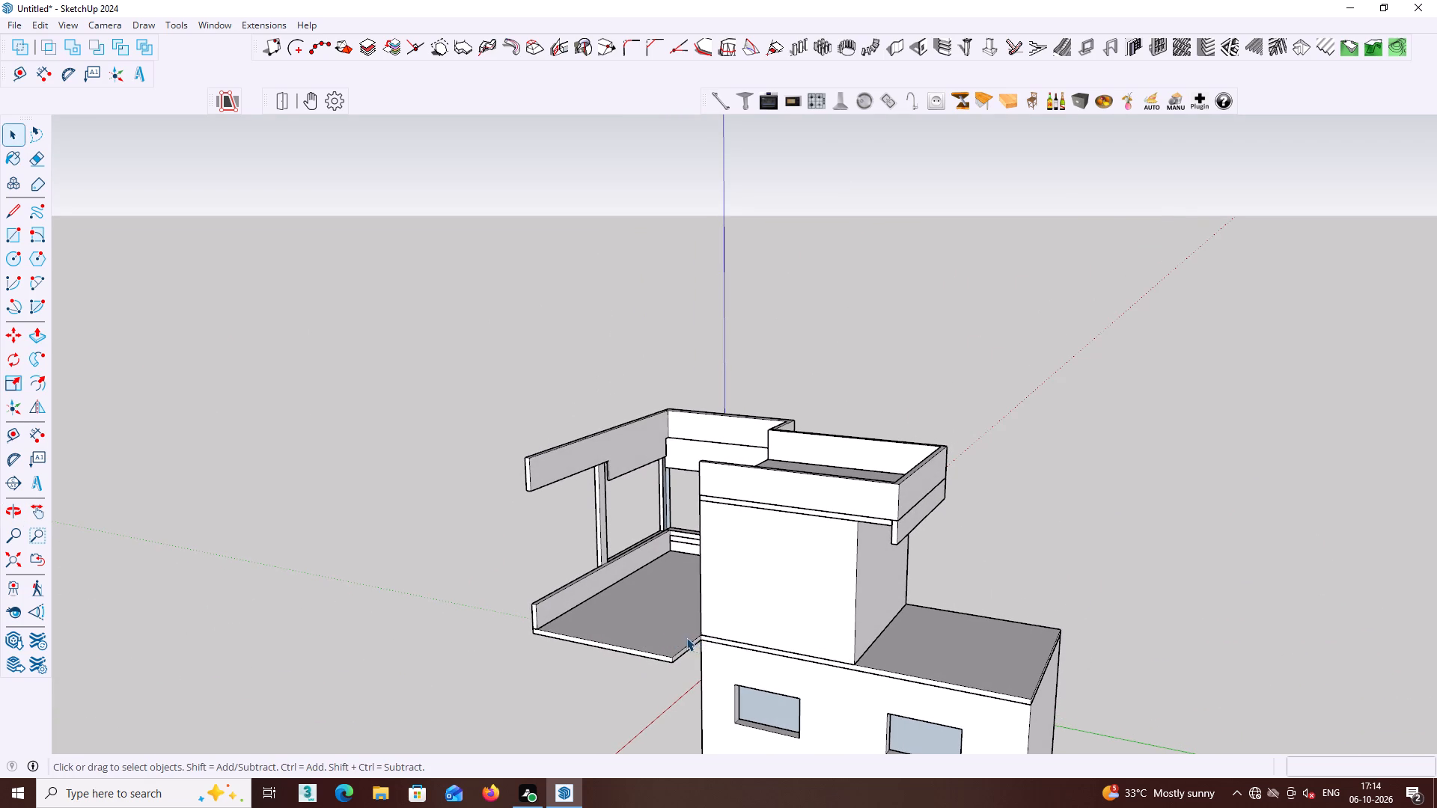
pyautogui.moveTo(657, 599); pyautogui.dragTo(608, 600, button='middle')
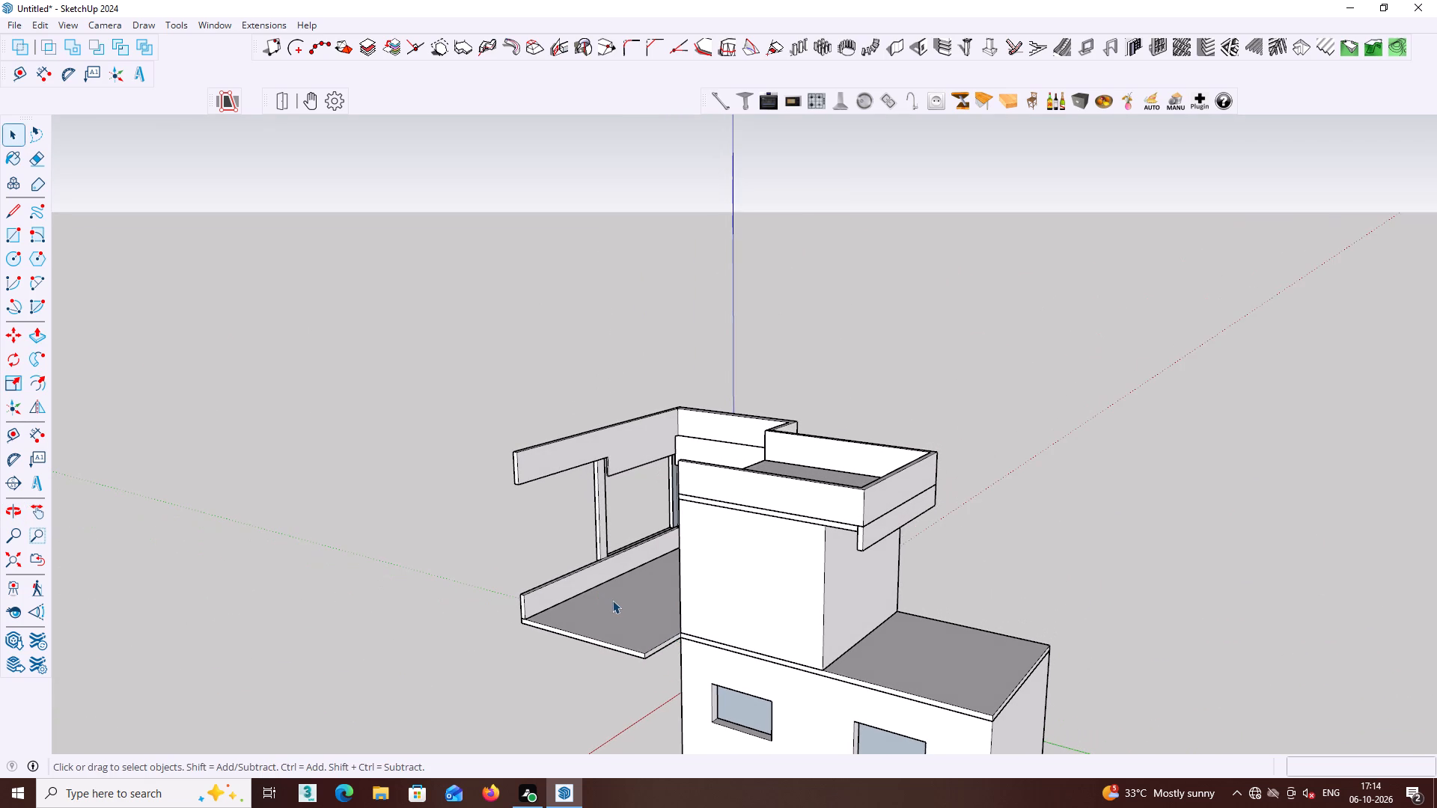
# Draw a vertical rectangle about 4'2" by 12'9" from the balcony slab's open-side corner up to the upper block's parapet corner.
pyautogui.press('r')
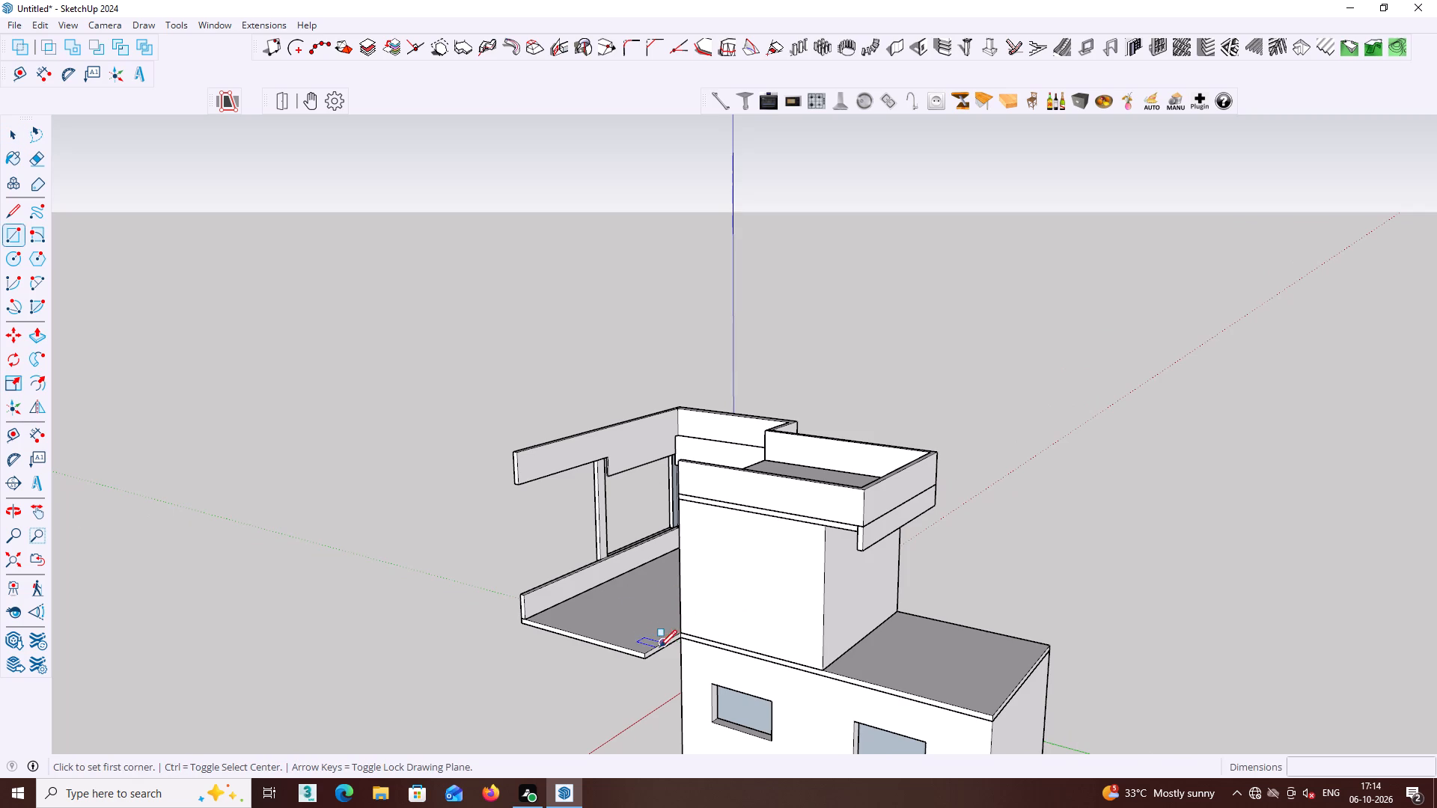
pyautogui.click(645, 651)
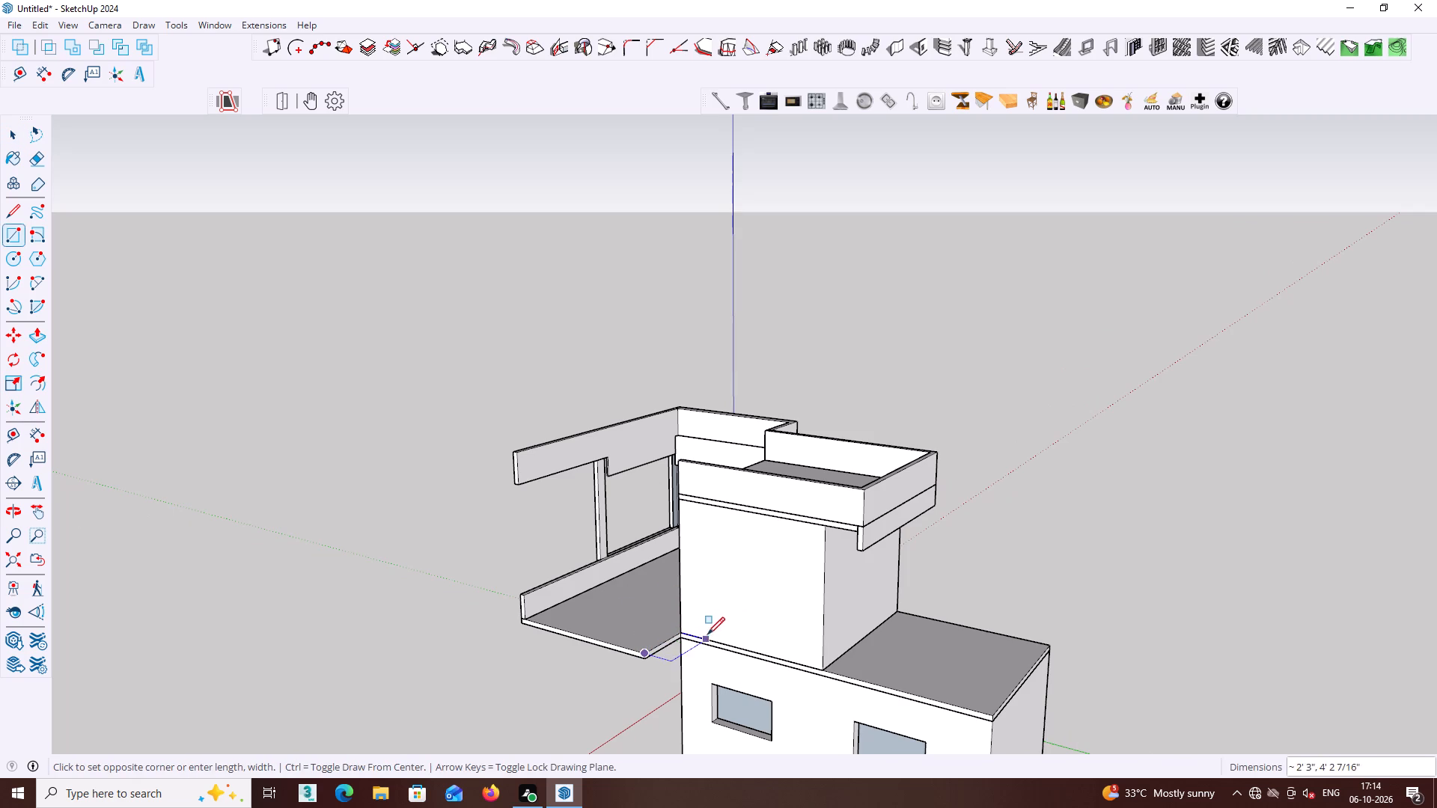
pyautogui.click(678, 462)
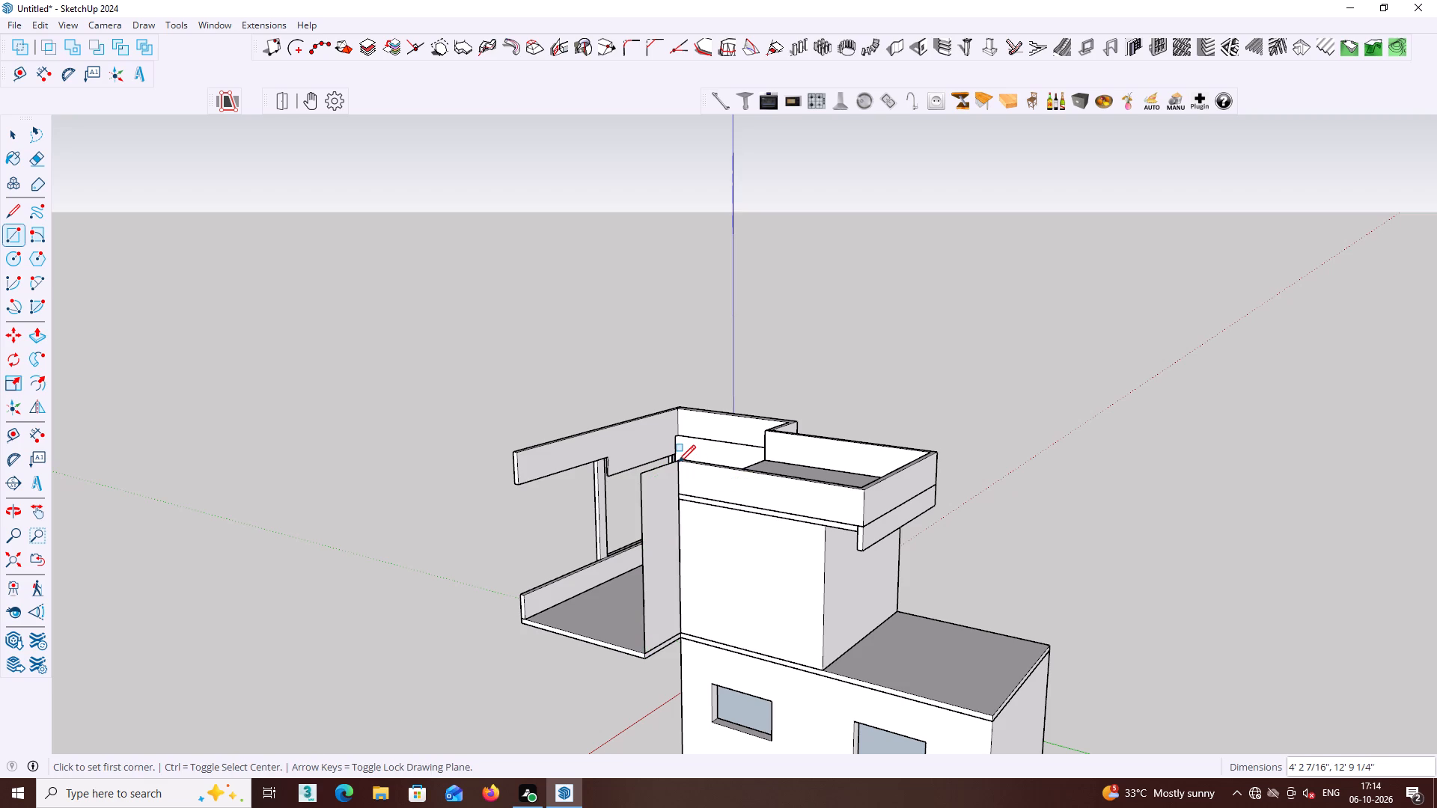
pyautogui.press('space')
# Push/Pull the new vertical rectangle outward by 4.5" into a side wall.
pyautogui.moveTo(656, 639); pyautogui.dragTo(1050, 741, button='middle')
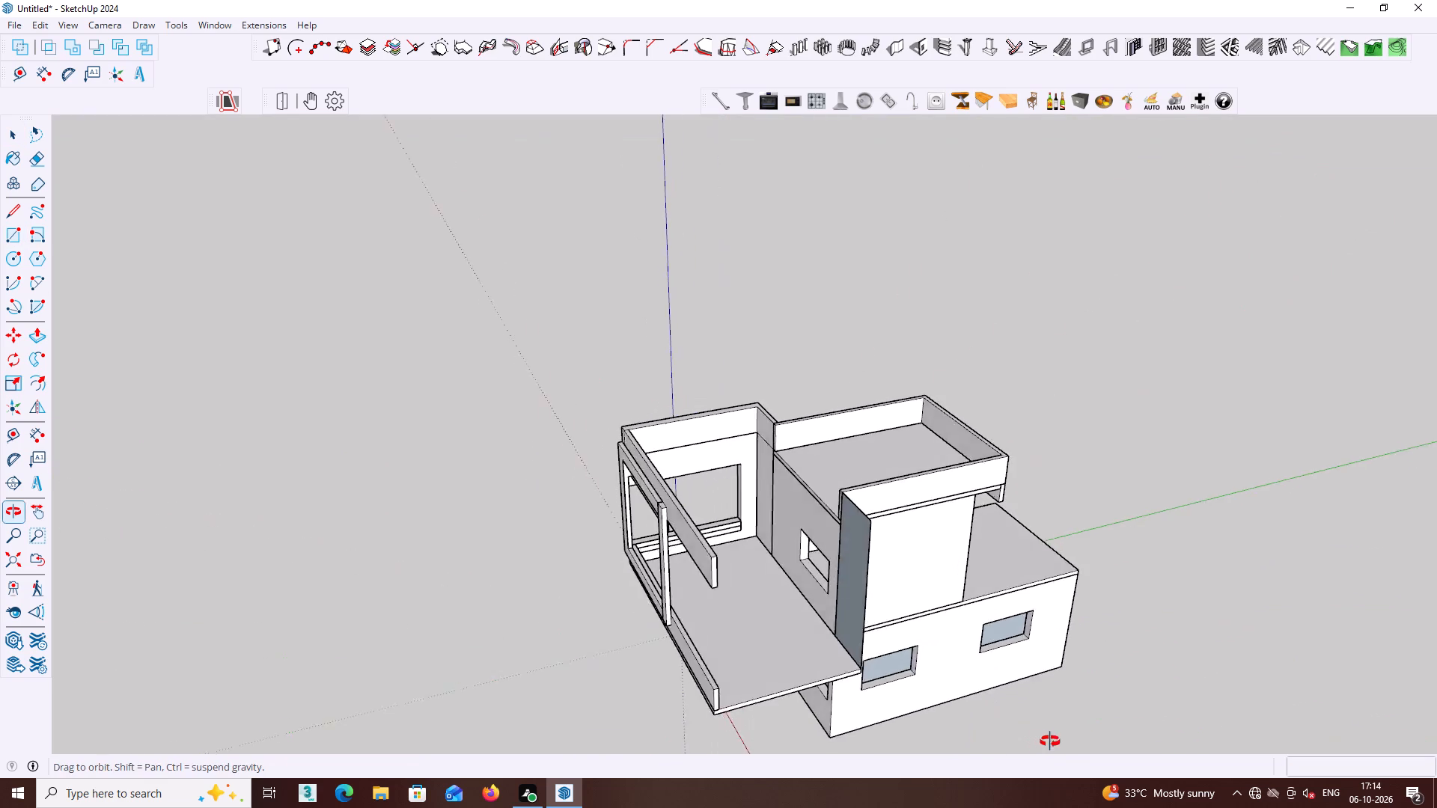
pyautogui.moveTo(1050, 741); pyautogui.dragTo(637, 635, button='middle')
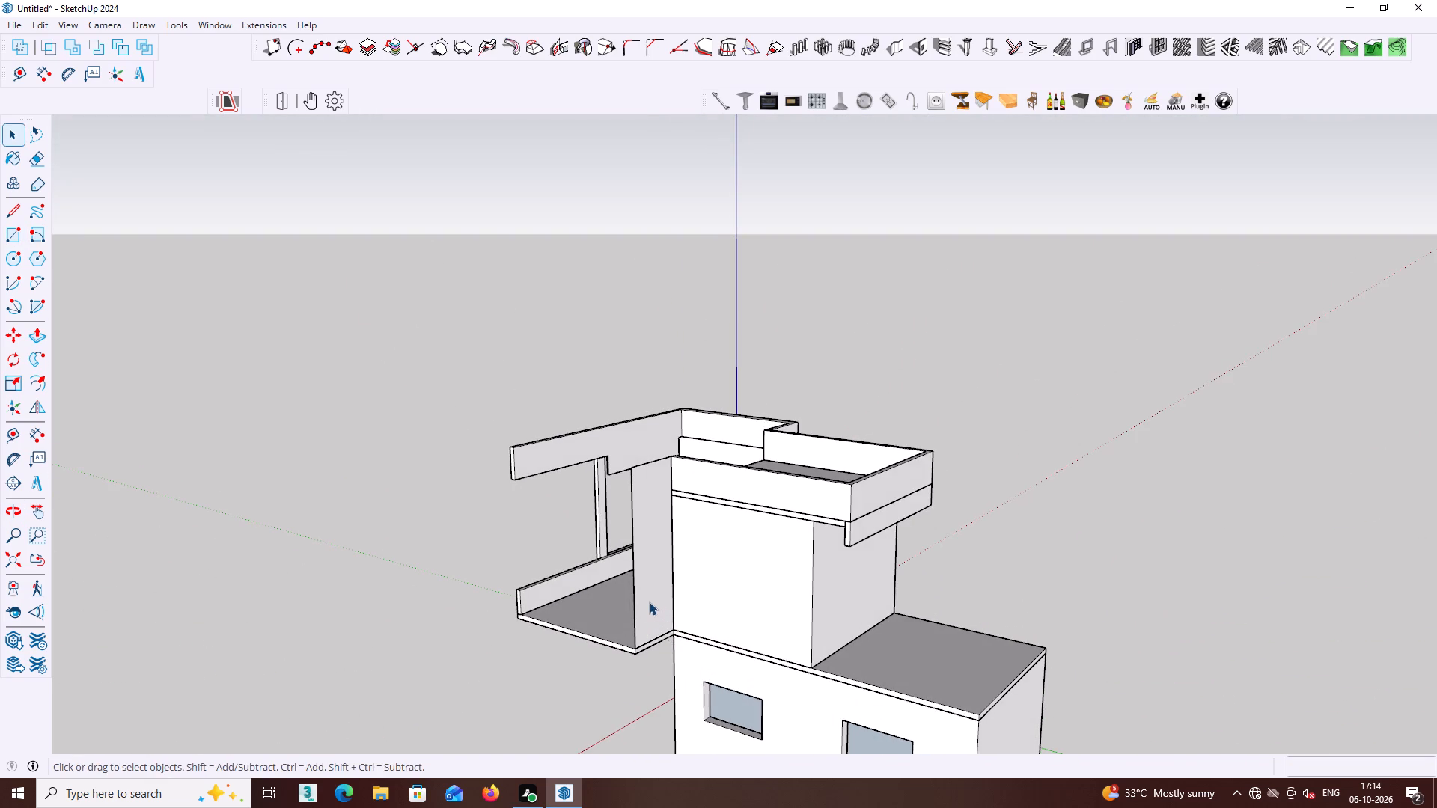
pyautogui.click(649, 602)
pyautogui.press('p')
pyautogui.click(649, 602)
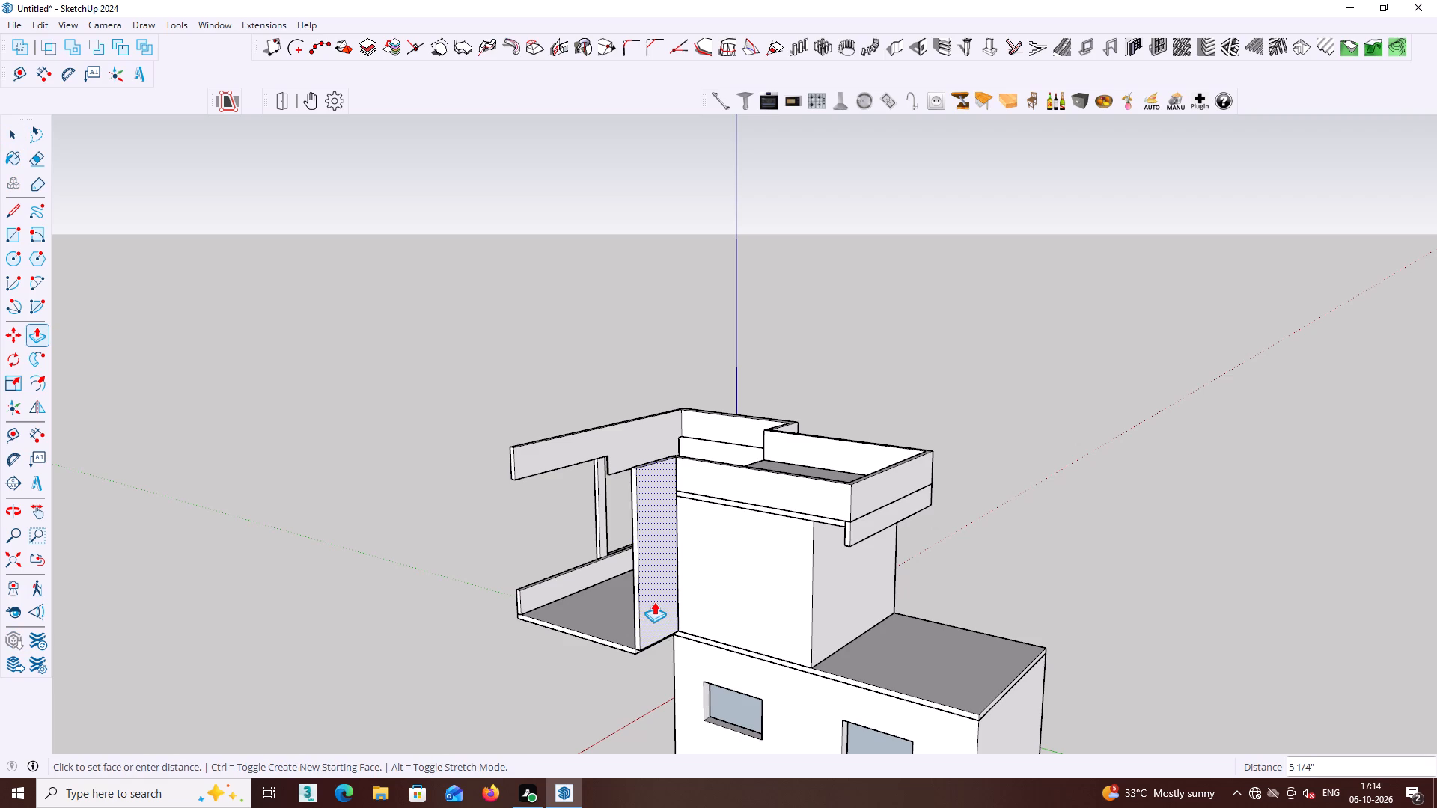
pyautogui.write('4.5')
pyautogui.press('Return')
# Extend the new side wall's bottom face down past the balcony slab's edge to the slab's underside.
pyautogui.moveTo(653, 652); pyautogui.dragTo(599, 513, button='middle')
pyautogui.moveTo(626, 587); pyautogui.dragTo(605, 468, button='middle')
pyautogui.scroll(7, 588, 517)
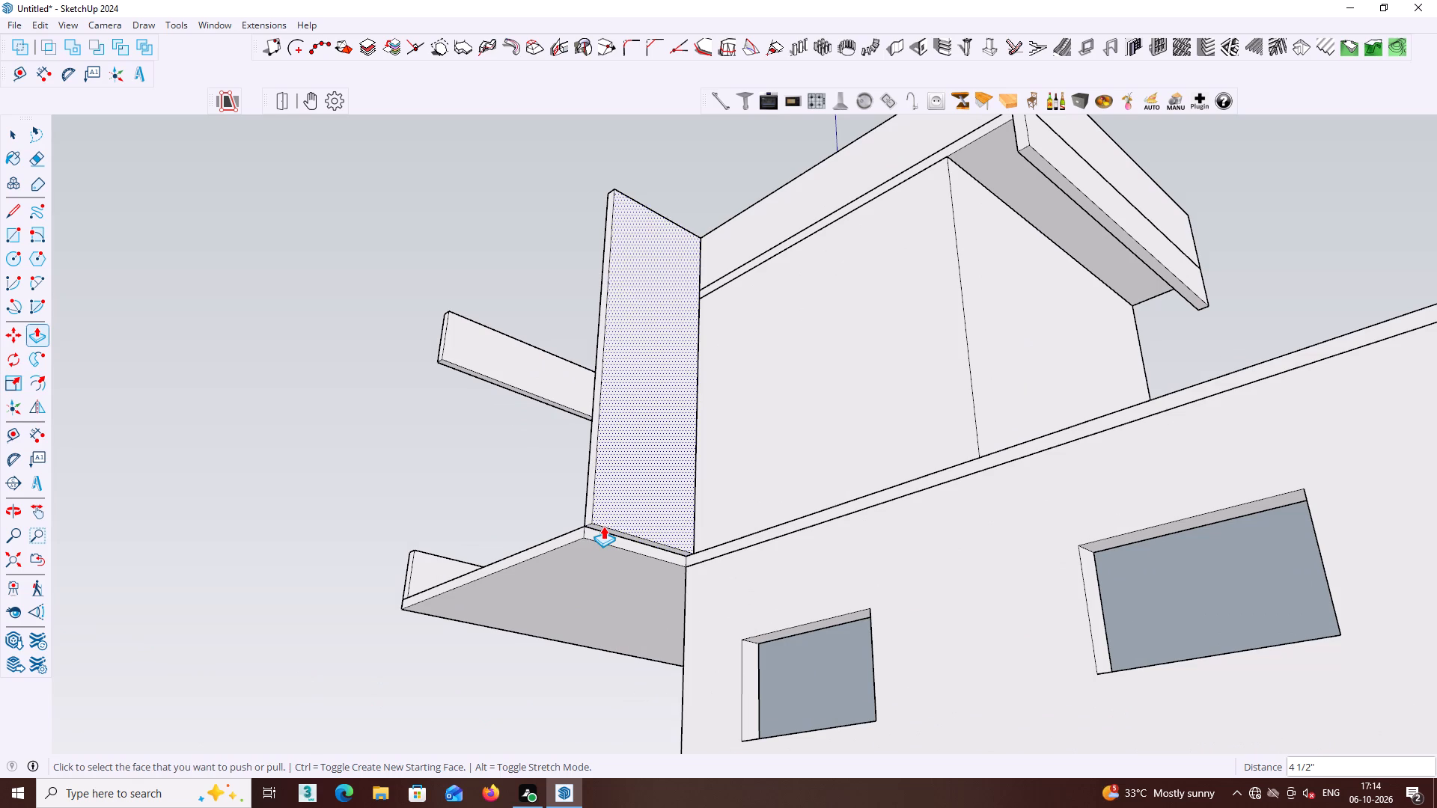
pyautogui.doubleClick(603, 526)
pyautogui.hotkey('ctrl', 'z')
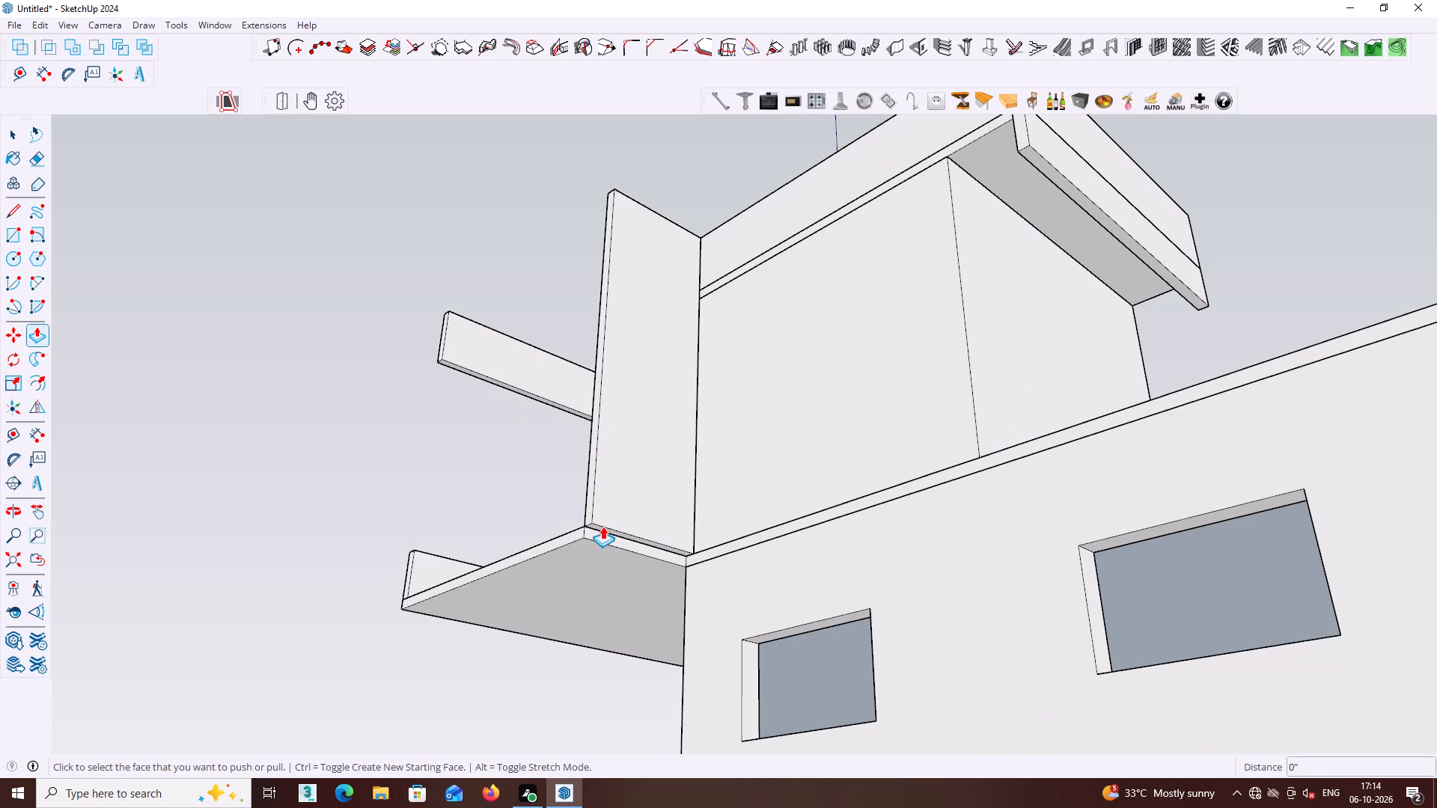
pyautogui.scroll(4, 593, 525)
pyautogui.doubleClick(593, 525)
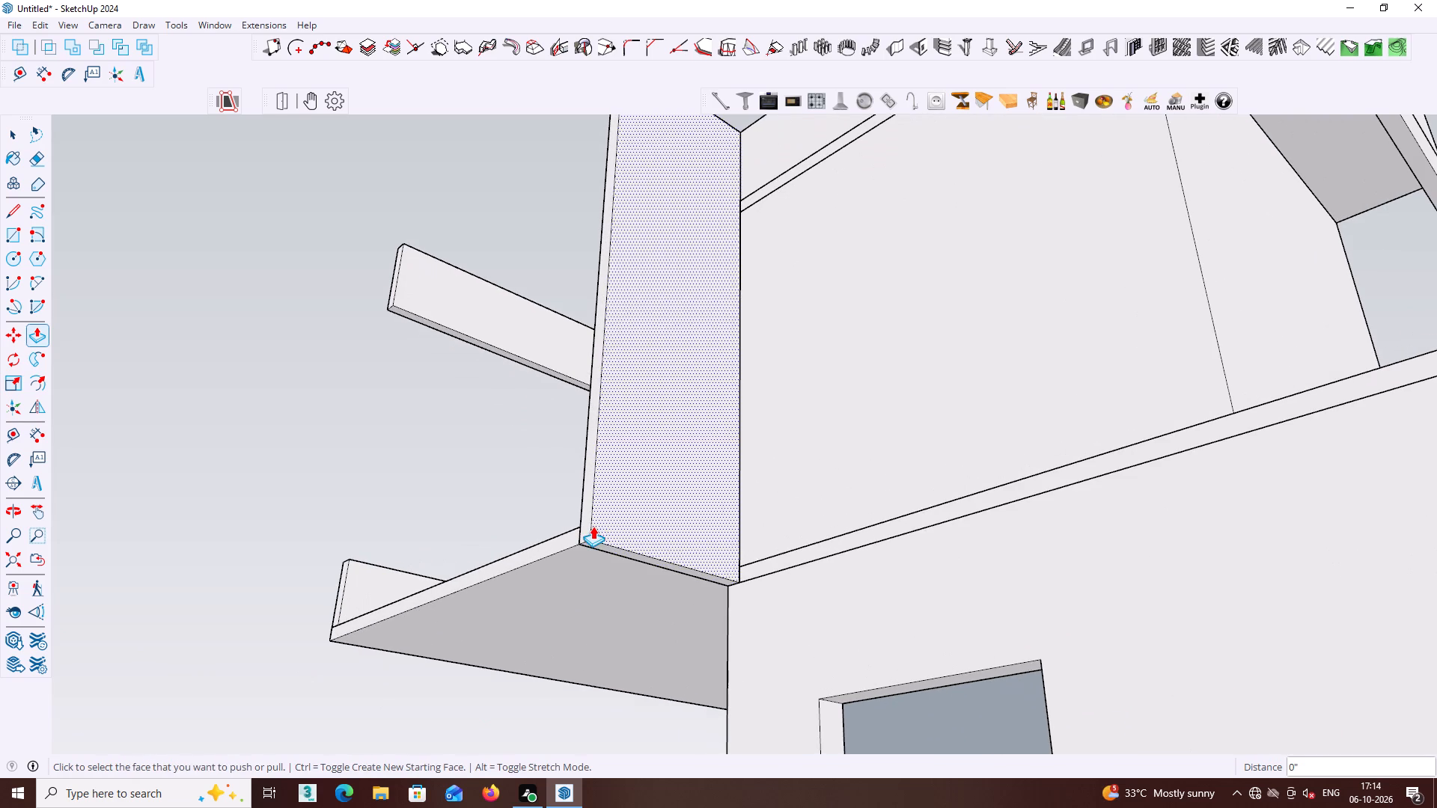
# Examine the new side wall, the balcony and the rest of the house from below, the side and above.
pyautogui.press('space')
pyautogui.moveTo(575, 556); pyautogui.dragTo(874, 646, button='middle')
pyautogui.scroll(-4, 873, 649)
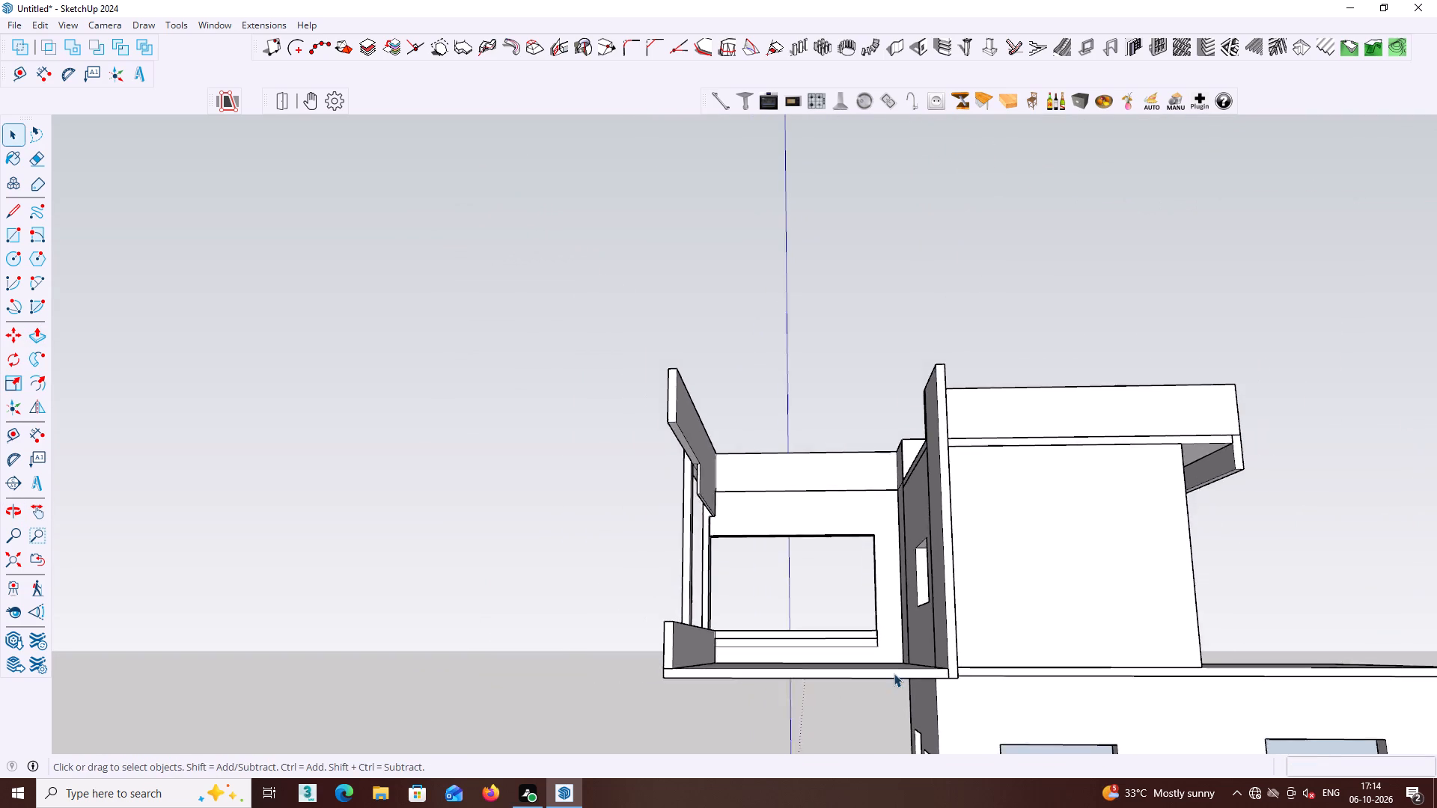
pyautogui.scroll(-3, 894, 673)
pyautogui.moveTo(884, 625); pyautogui.dragTo(799, 572, button='middle')
pyautogui.scroll(-1, 801, 572)
pyautogui.moveTo(834, 572); pyautogui.dragTo(753, 506, button='middle')
pyautogui.moveTo(754, 506); pyautogui.dragTo(899, 765, button='middle')
pyautogui.moveTo(786, 631); pyautogui.dragTo(915, 648, button='middle')
pyautogui.scroll(-1, 828, 637)
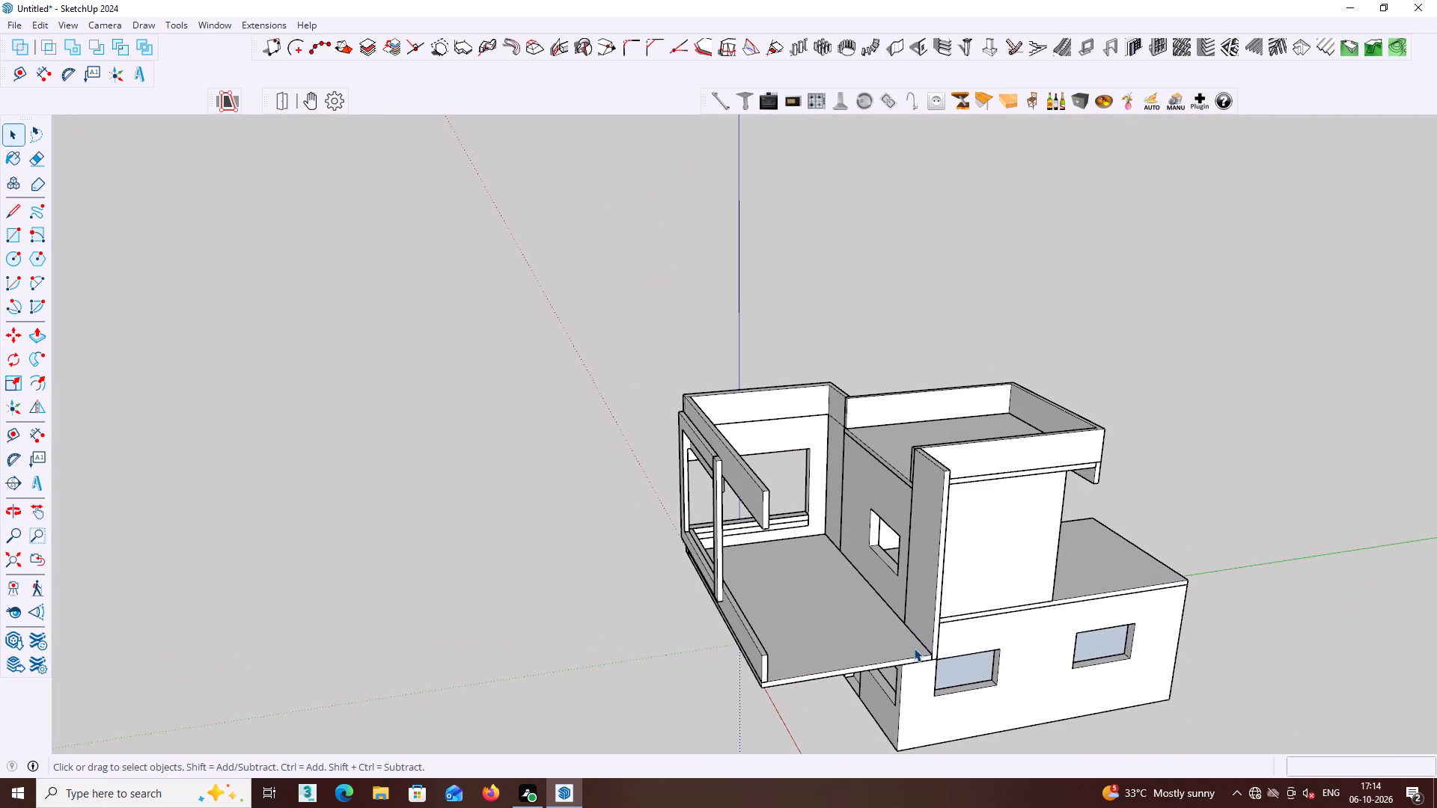
pyautogui.scroll(-2, 874, 642)
pyautogui.moveTo(900, 633); pyautogui.dragTo(1115, 597, button='middle')
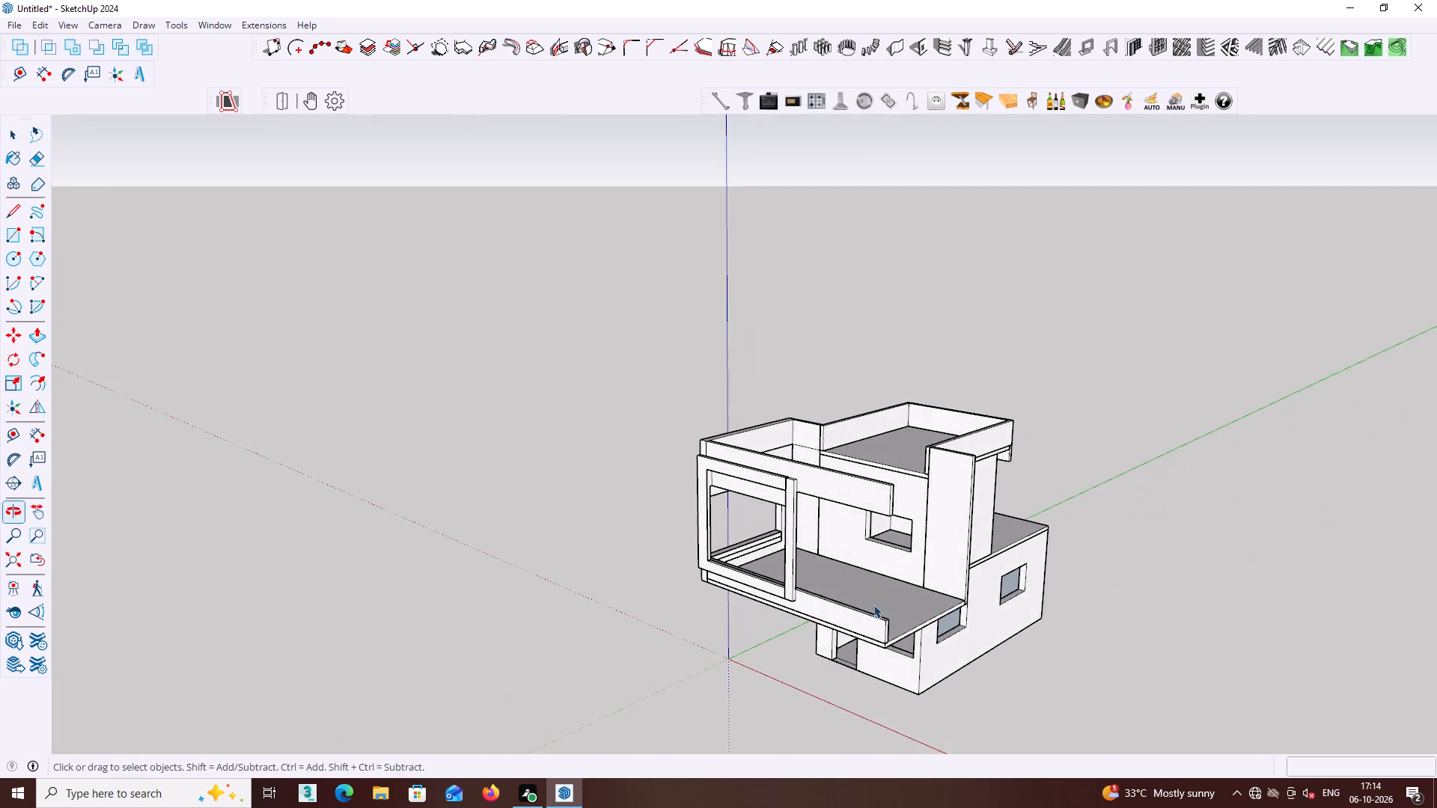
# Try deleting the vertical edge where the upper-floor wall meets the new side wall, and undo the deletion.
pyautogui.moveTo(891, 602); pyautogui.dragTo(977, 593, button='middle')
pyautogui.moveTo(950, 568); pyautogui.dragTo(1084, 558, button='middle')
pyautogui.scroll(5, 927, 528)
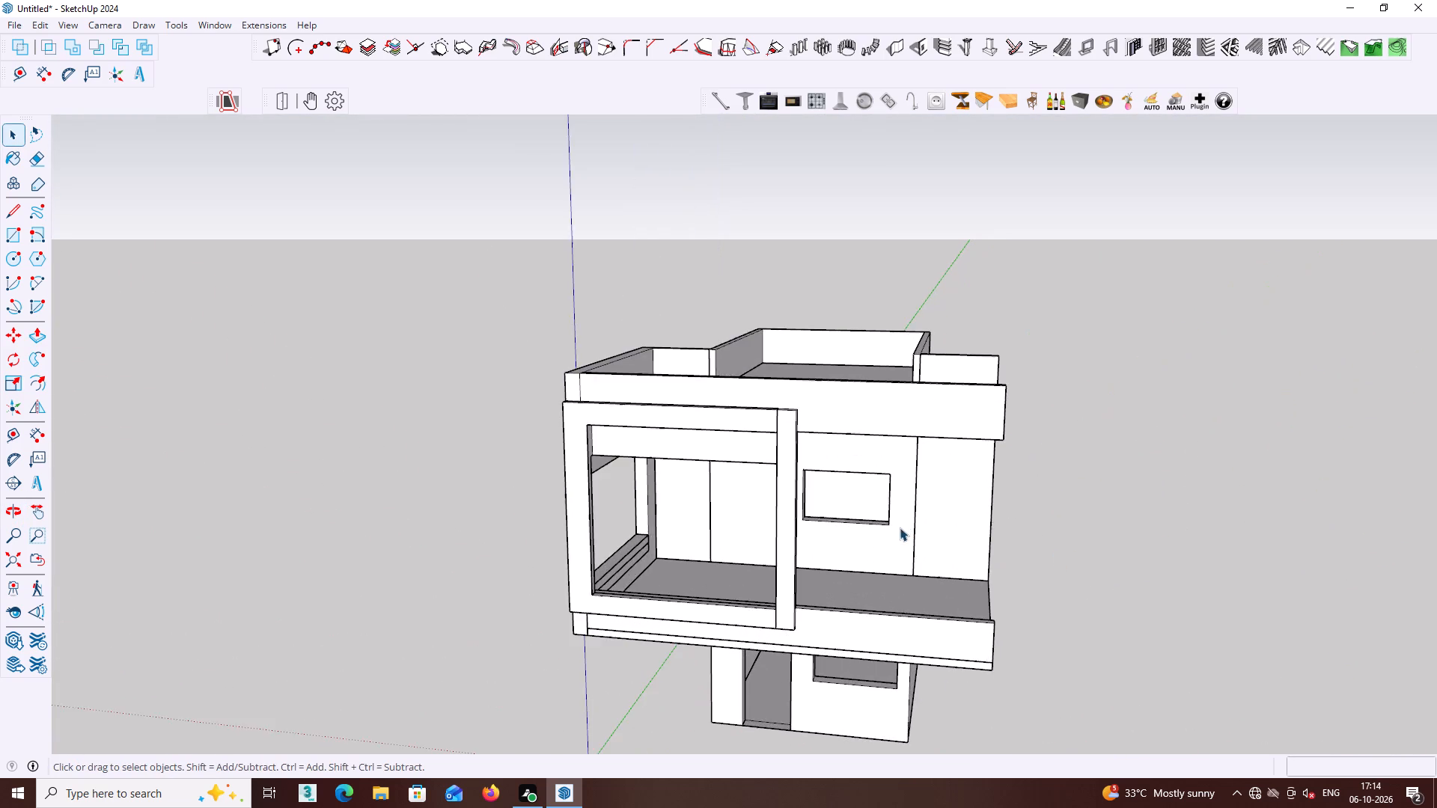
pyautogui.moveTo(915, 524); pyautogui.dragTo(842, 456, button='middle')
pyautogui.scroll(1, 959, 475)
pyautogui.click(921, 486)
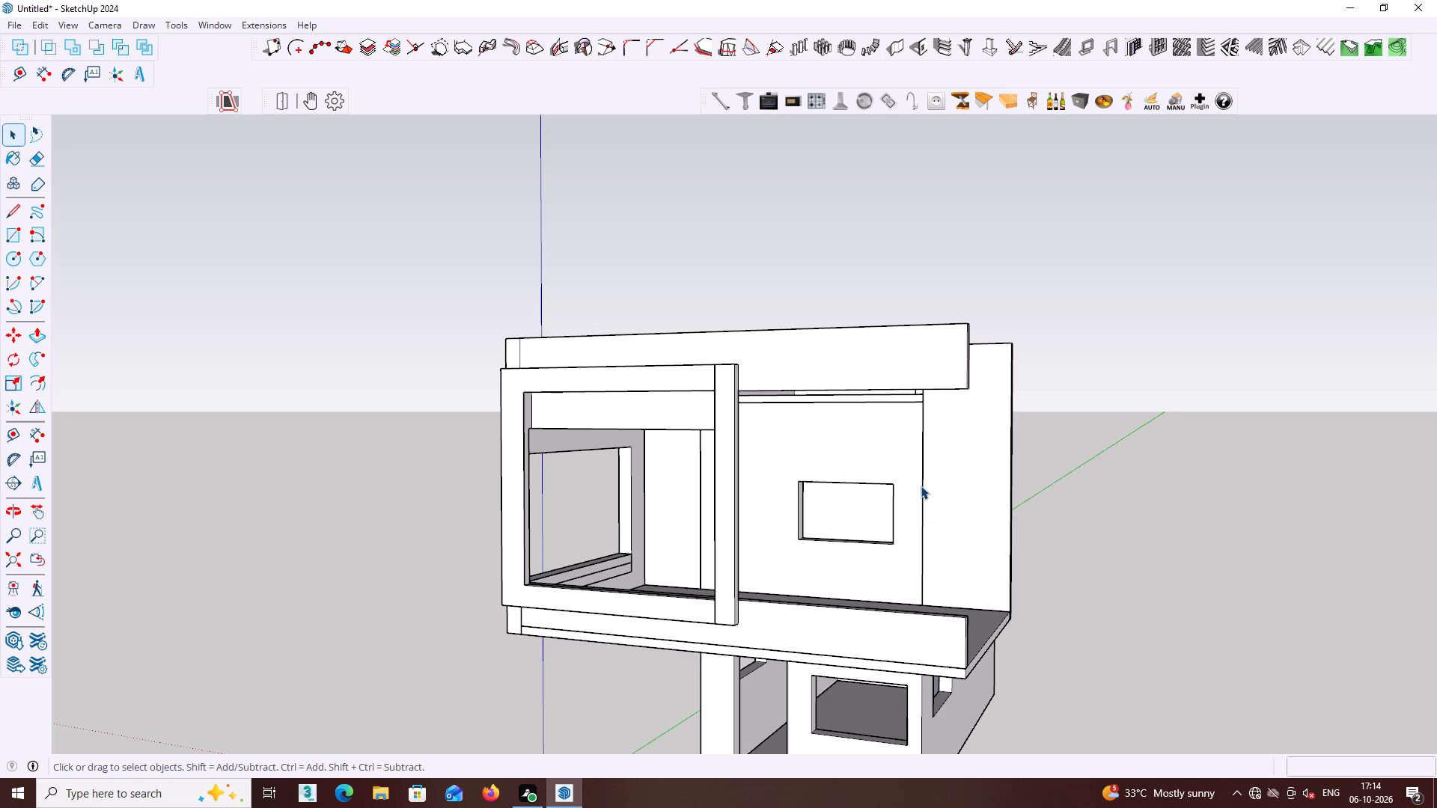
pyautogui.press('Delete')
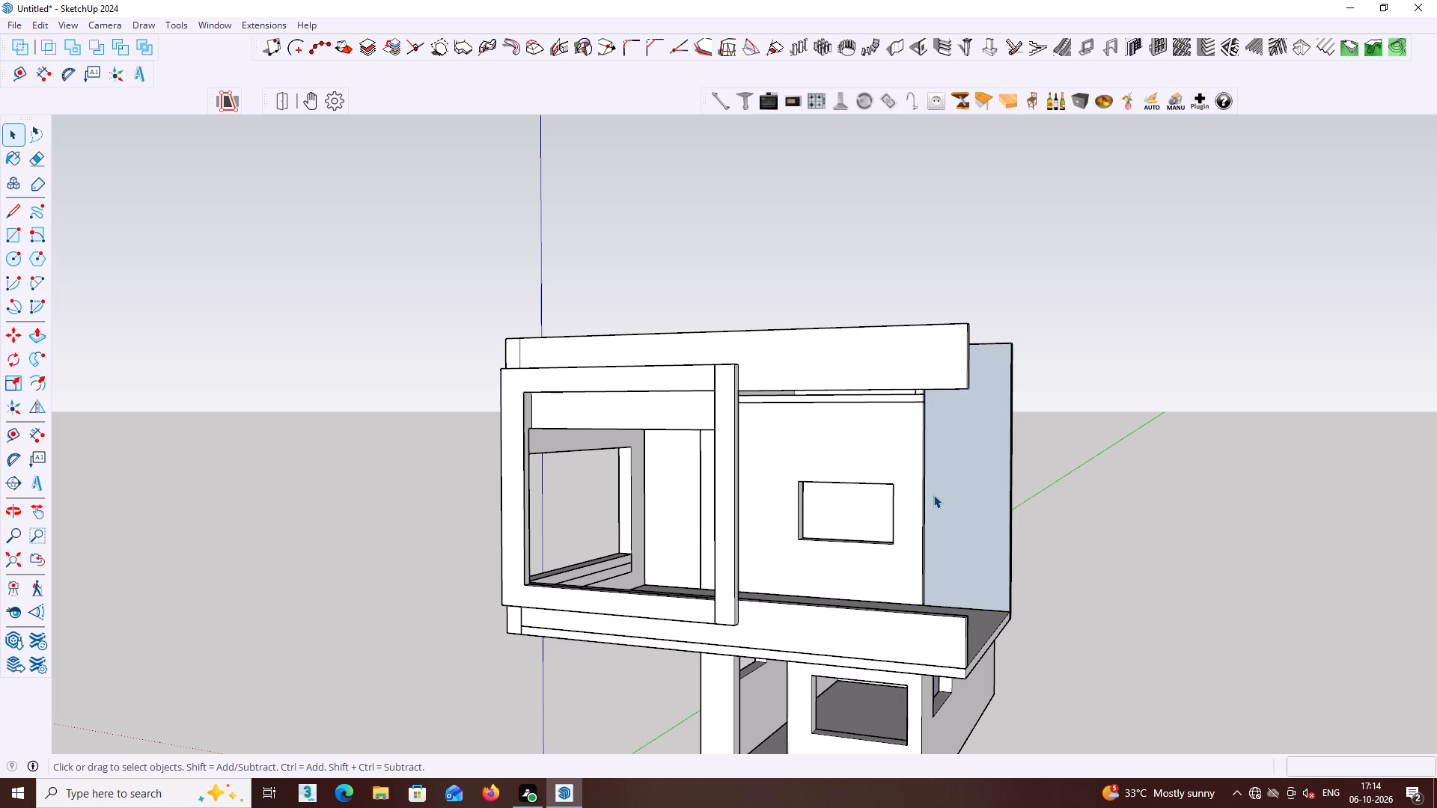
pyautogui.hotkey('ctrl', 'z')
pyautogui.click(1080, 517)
# Examine the upper block's roof, its open front edge and the balcony from above and from several sides.
pyautogui.moveTo(1070, 521); pyautogui.dragTo(1126, 709, button='middle')
pyautogui.moveTo(1054, 625); pyautogui.dragTo(1221, 717, button='middle')
pyautogui.scroll(2, 859, 286)
pyautogui.moveTo(899, 307); pyautogui.dragTo(901, 373, button='middle')
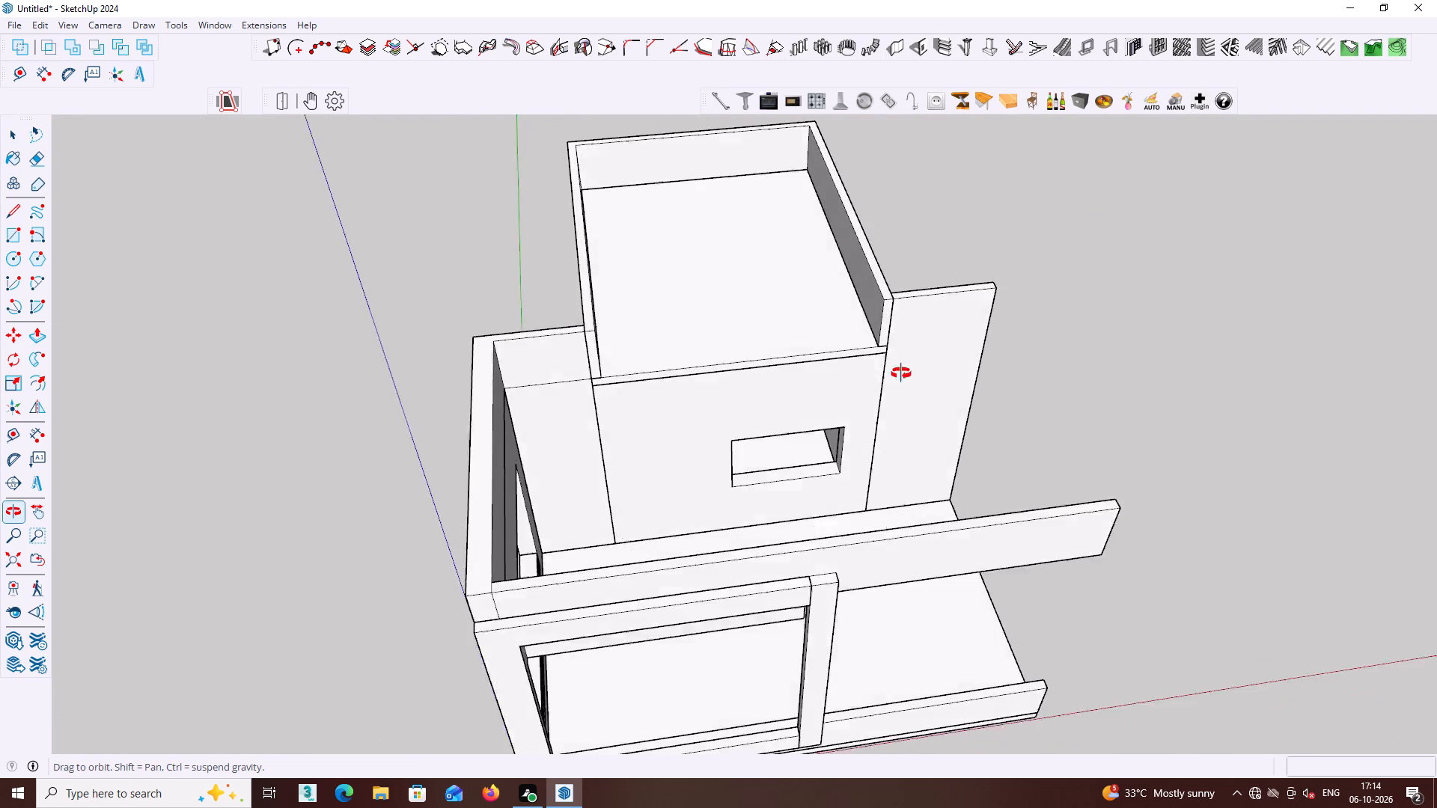
pyautogui.moveTo(901, 373); pyautogui.dragTo(831, 189, button='middle')
pyautogui.moveTo(939, 310); pyautogui.dragTo(846, 299, button='middle')
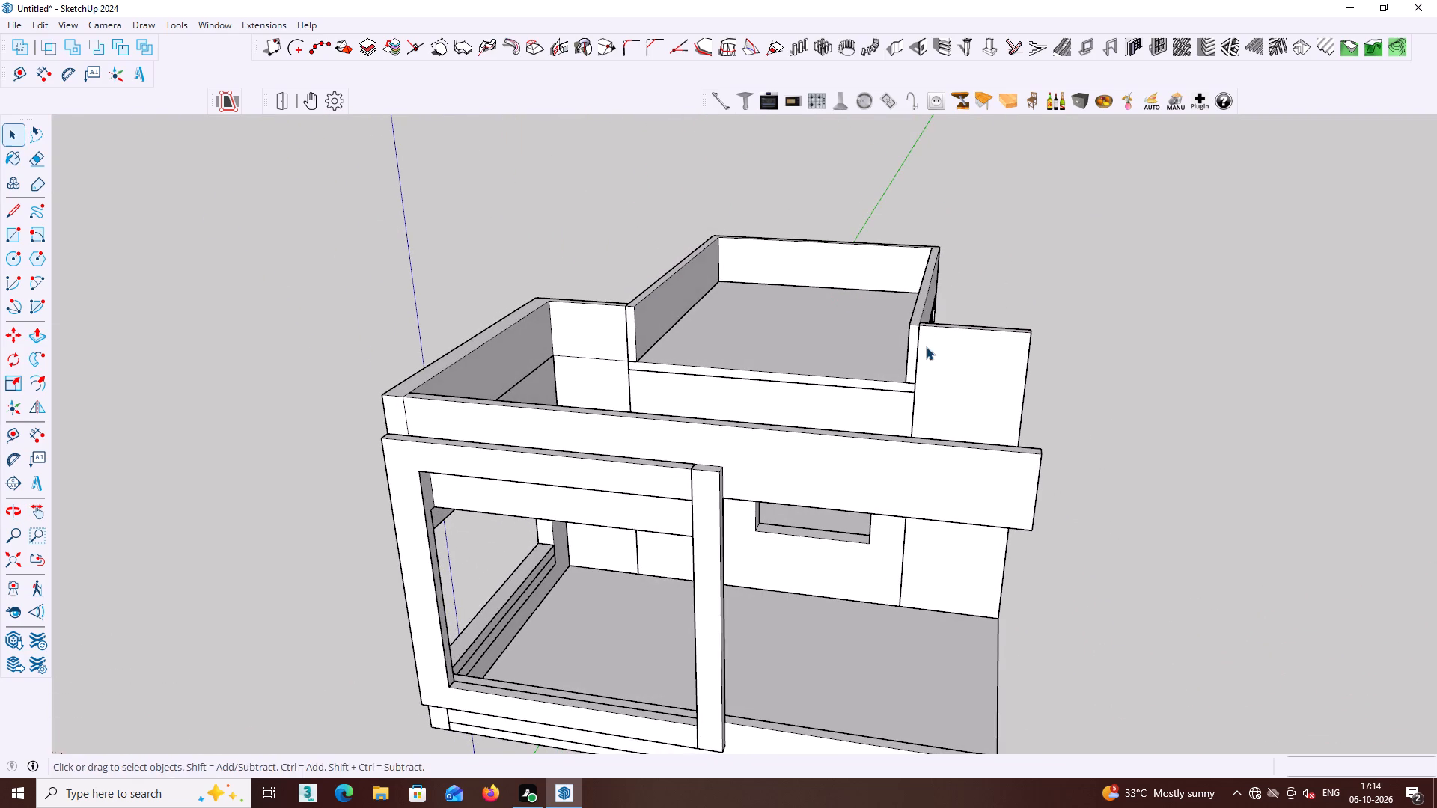
pyautogui.moveTo(927, 347); pyautogui.dragTo(732, 378, button='middle')
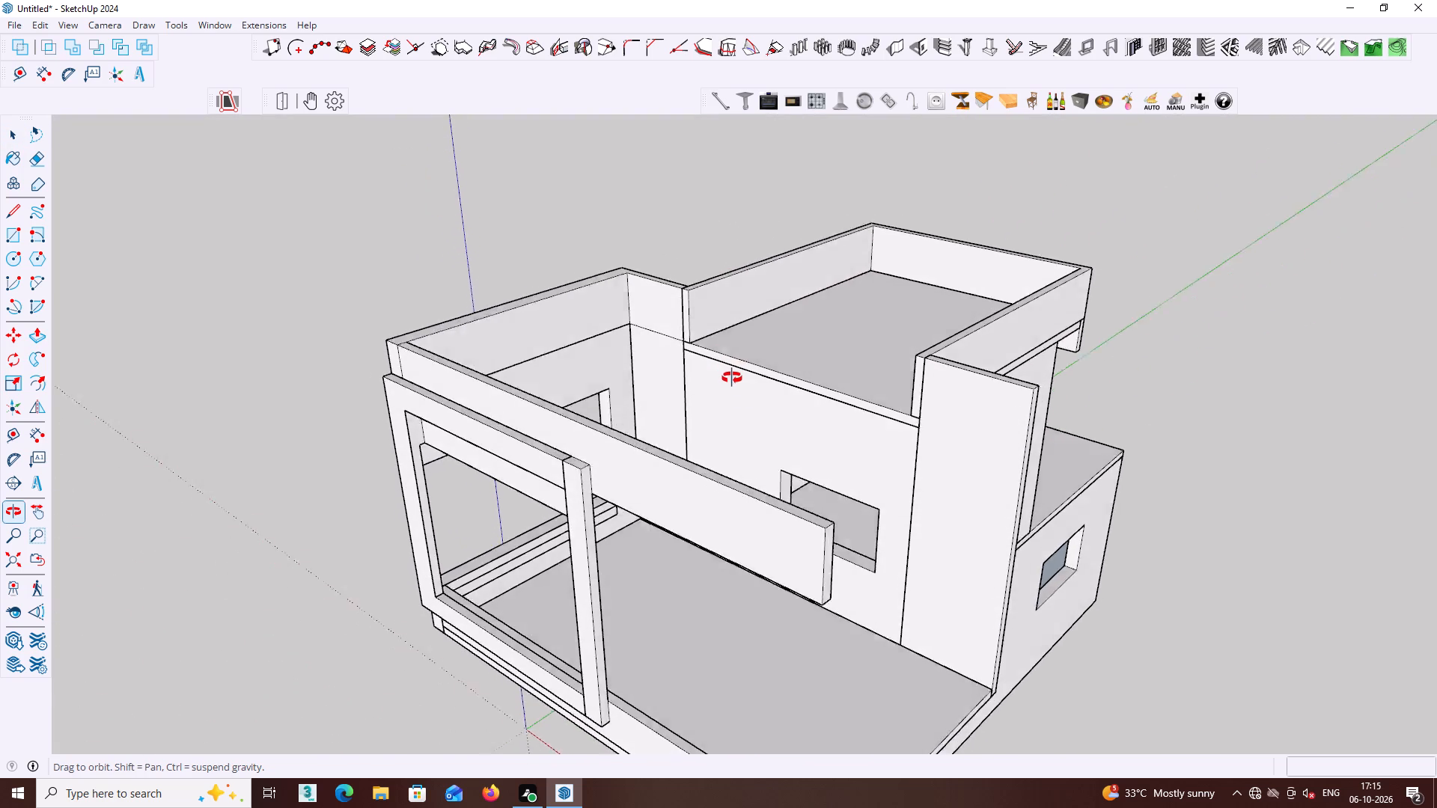
pyautogui.moveTo(732, 378); pyautogui.dragTo(690, 320, button='middle')
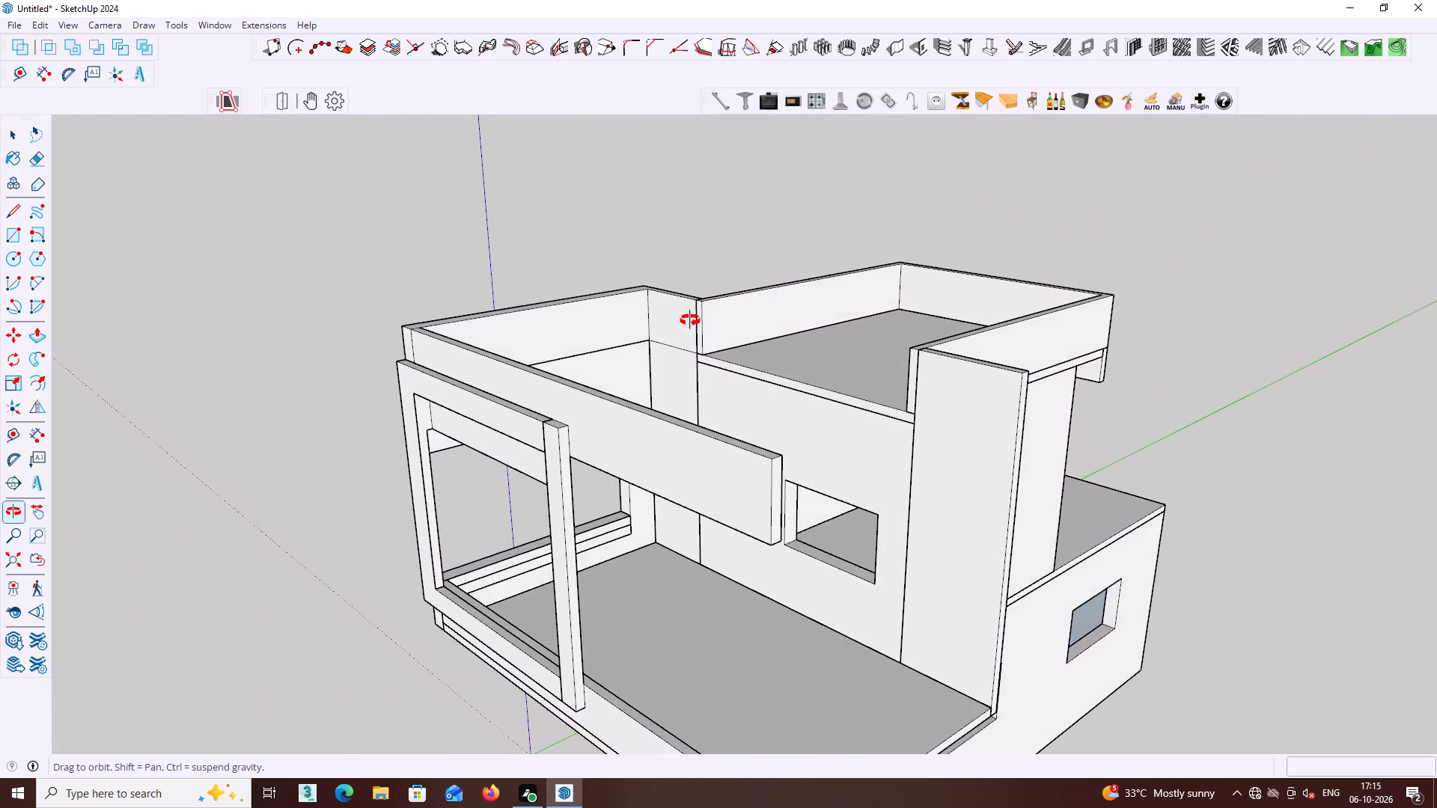
pyautogui.moveTo(690, 320); pyautogui.dragTo(415, 331, button='middle')
pyautogui.moveTo(980, 337); pyautogui.dragTo(492, 413, button='middle')
pyautogui.moveTo(738, 394); pyautogui.dragTo(636, 444, button='middle')
pyautogui.moveTo(833, 304); pyautogui.dragTo(885, 513, button='middle')
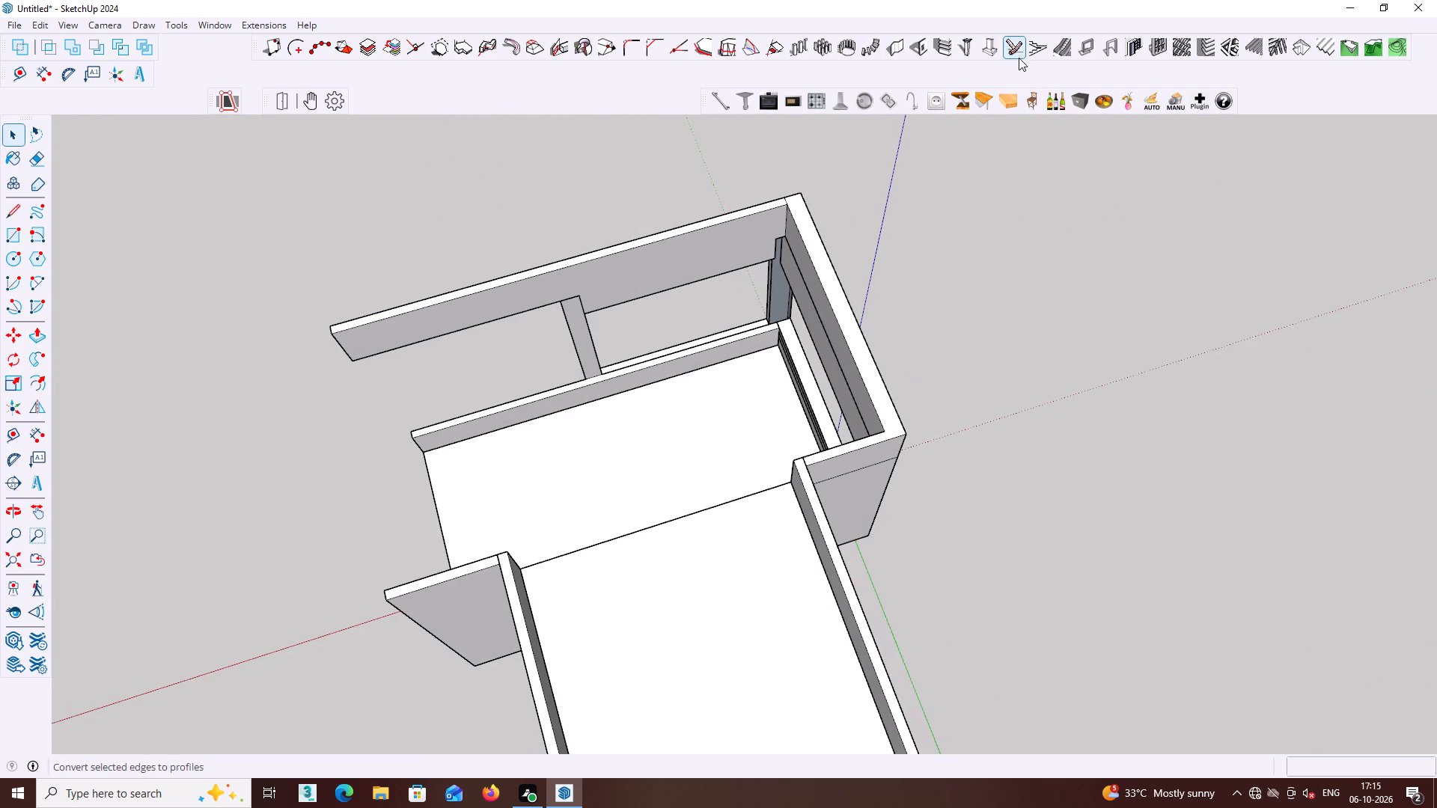
# Build a right-aligned vertical wall group, 4 1/2" thick and 4' high, along the upper roof's front edge for about 11'3".
pyautogui.click(900, 49)
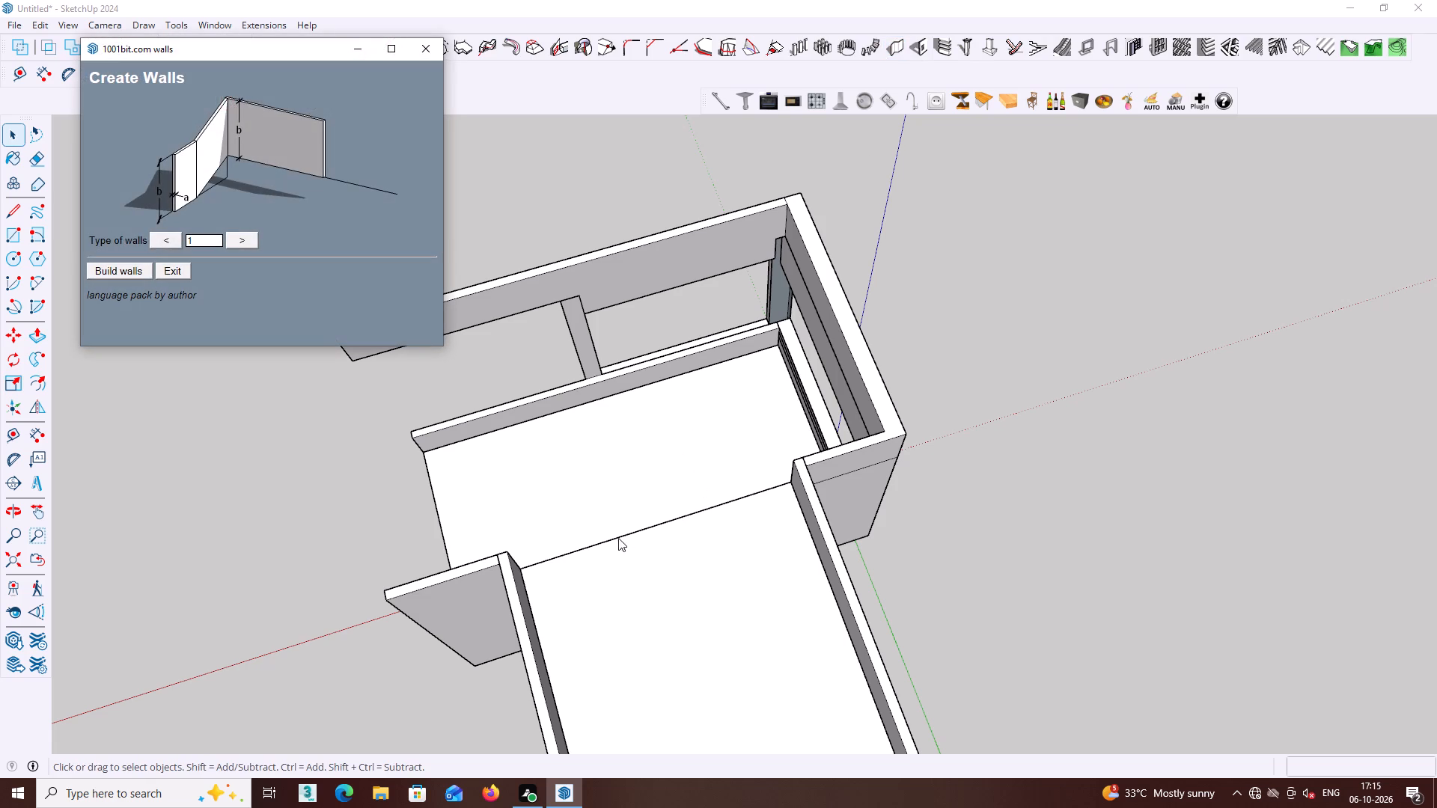
pyautogui.click(103, 269)
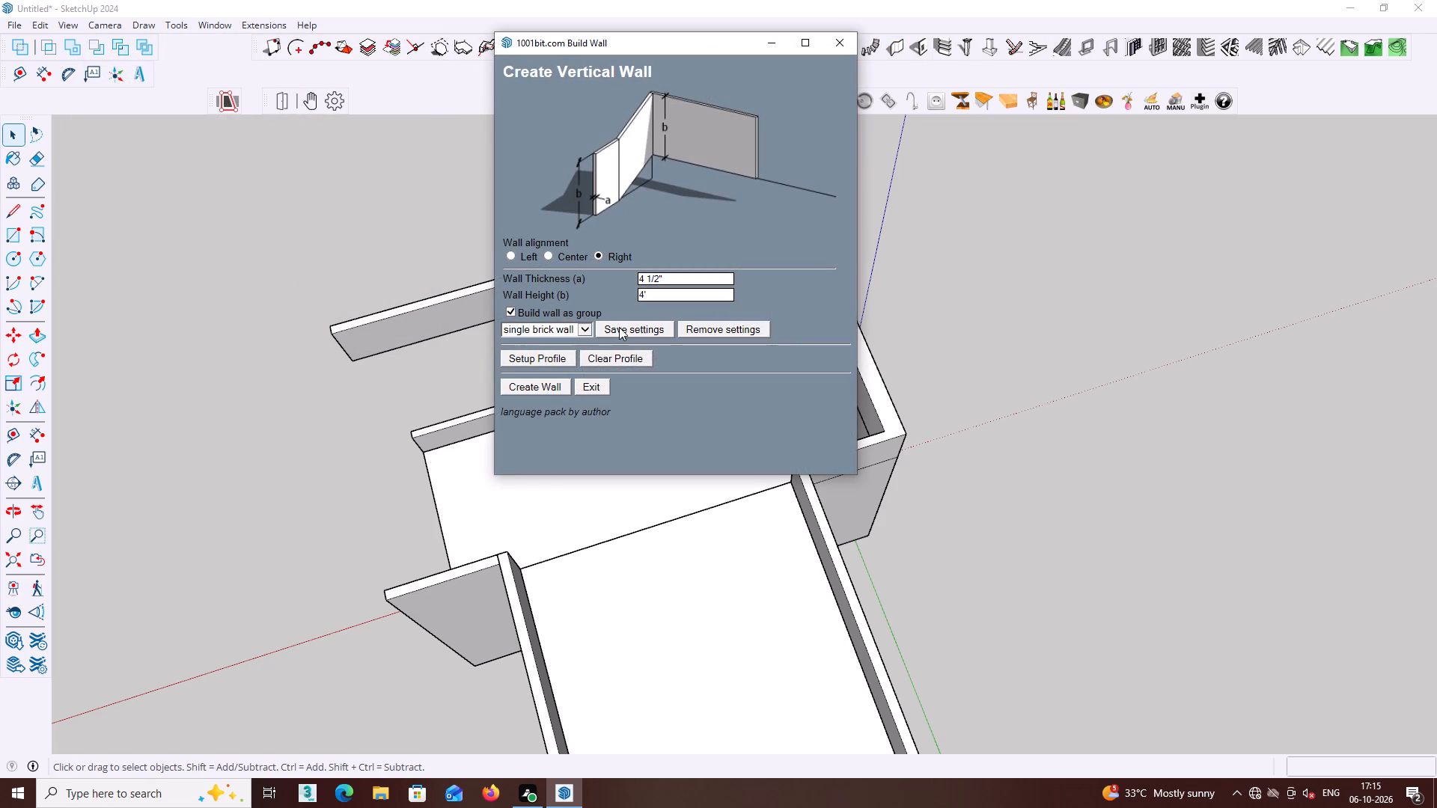
pyautogui.click(555, 332)
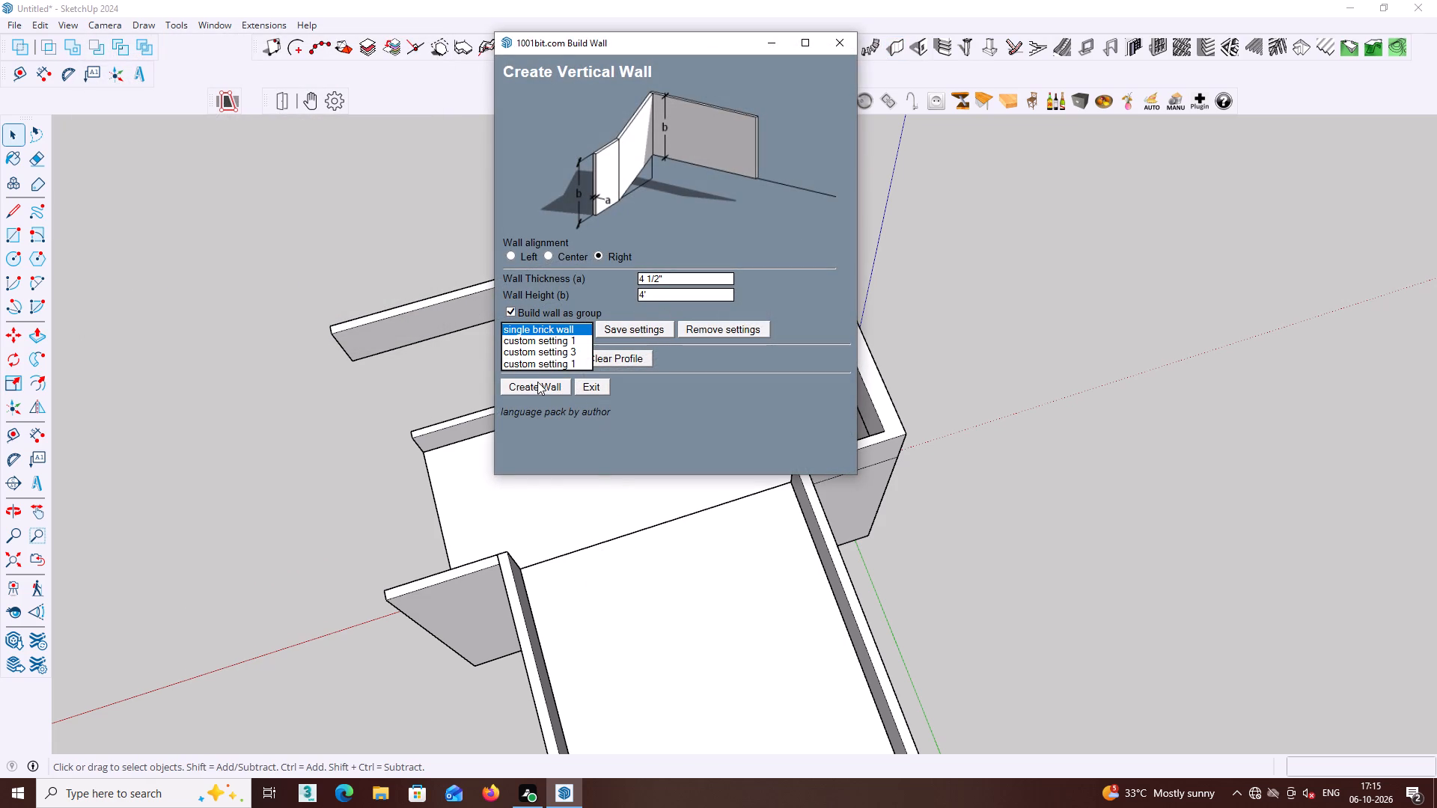
pyautogui.click(537, 383)
pyautogui.click(522, 573)
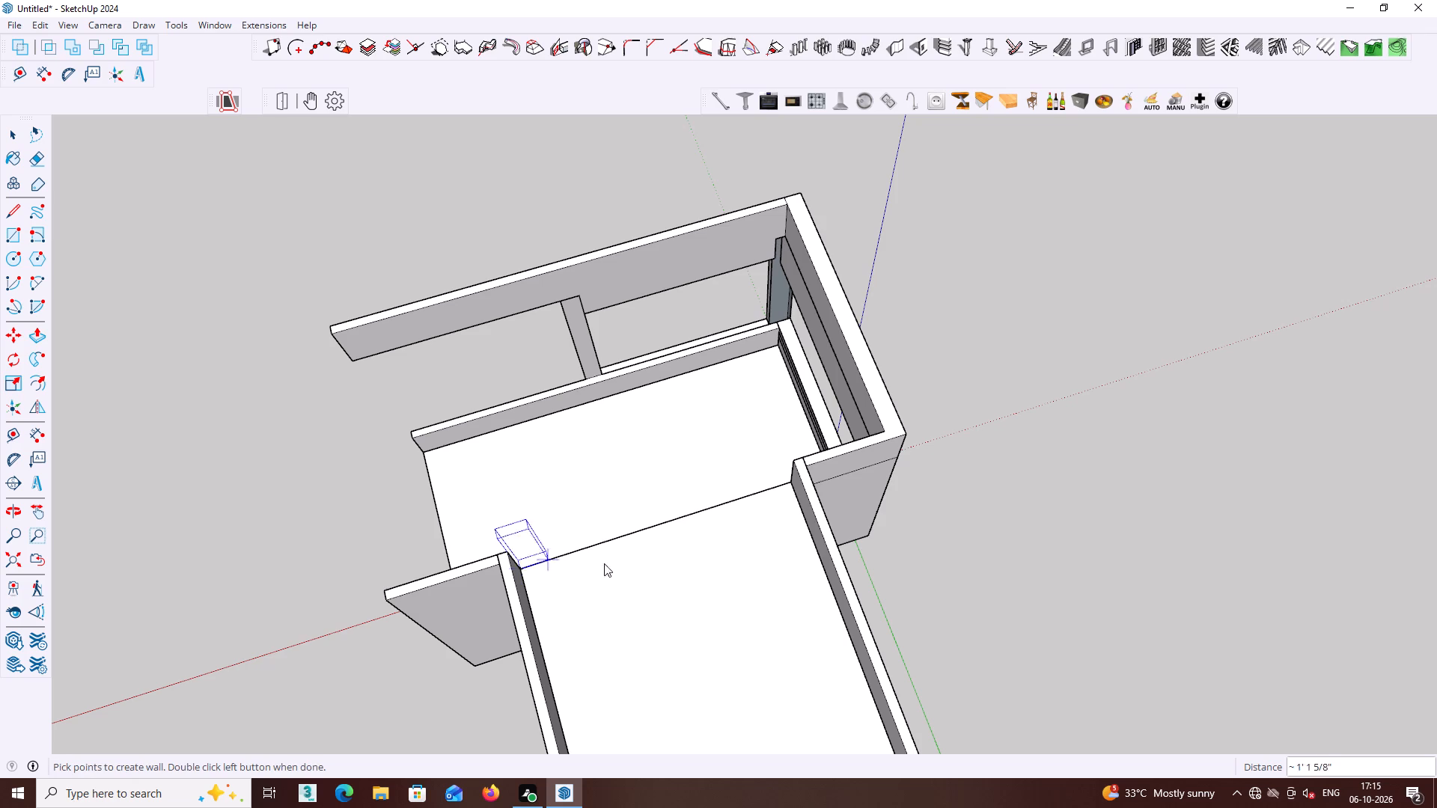
pyautogui.click(790, 483)
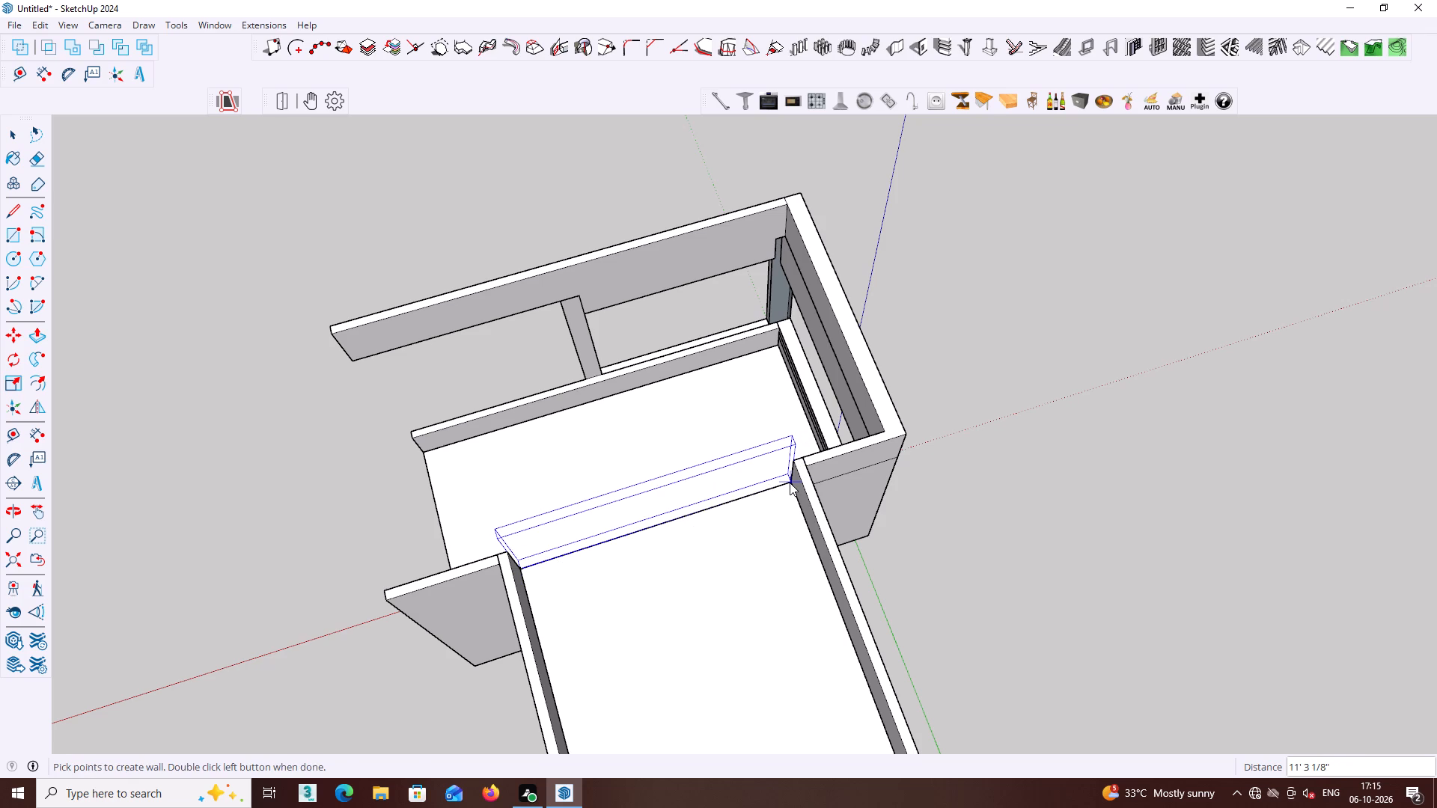
pyautogui.doubleClick(790, 483)
# Move the new wall group by its bottom corner about 2'5" onto the top front corner of the roof's side parapet.
pyautogui.moveTo(790, 499); pyautogui.dragTo(1065, 510, button='middle')
pyautogui.moveTo(802, 507); pyautogui.dragTo(1169, 292, button='middle')
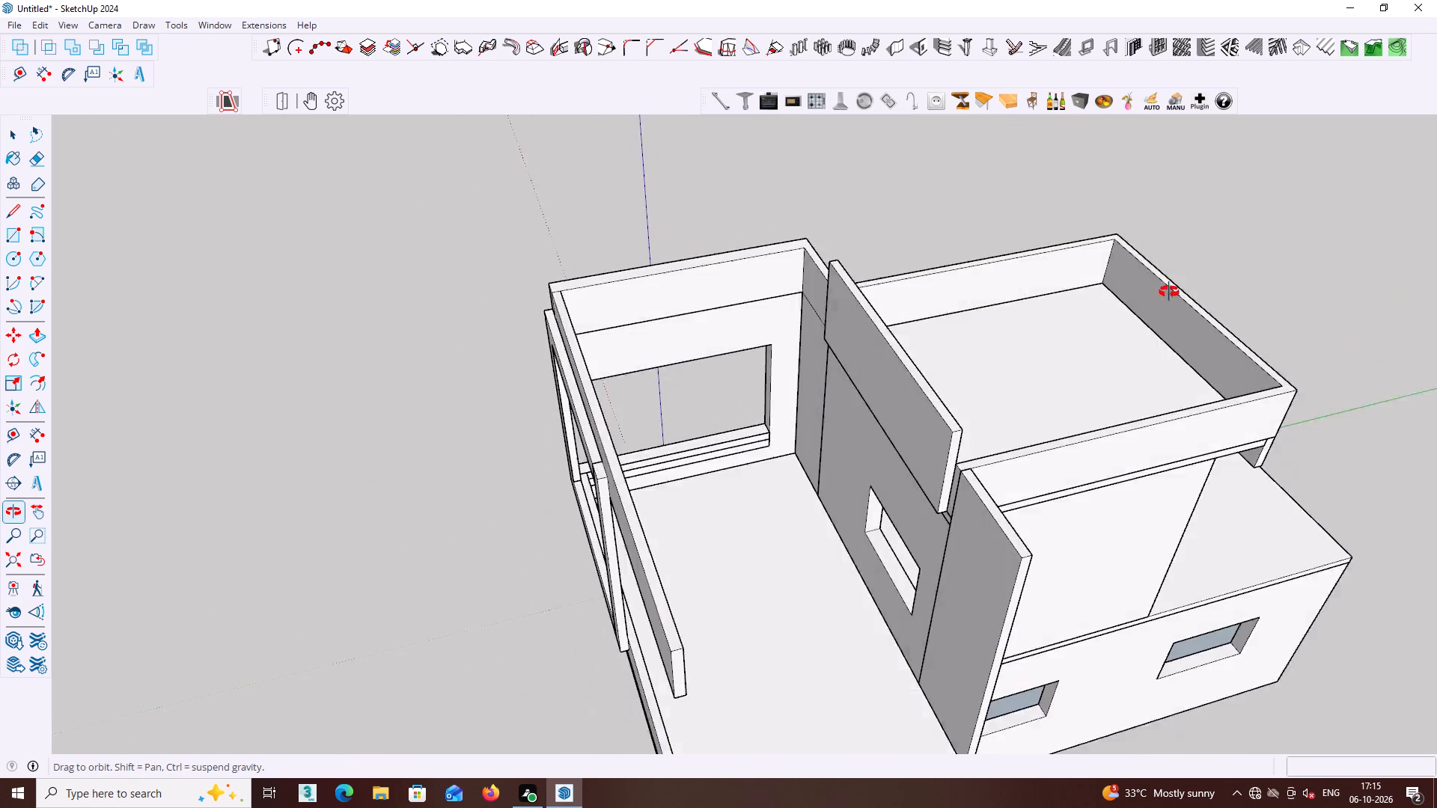
pyautogui.moveTo(1169, 292); pyautogui.dragTo(1171, 269, button='middle')
pyautogui.moveTo(950, 423); pyautogui.dragTo(1021, 260, button='middle')
pyautogui.moveTo(945, 340); pyautogui.dragTo(966, 278, button='middle')
pyautogui.middleClick(974, 294)
pyautogui.scroll(3, 976, 293)
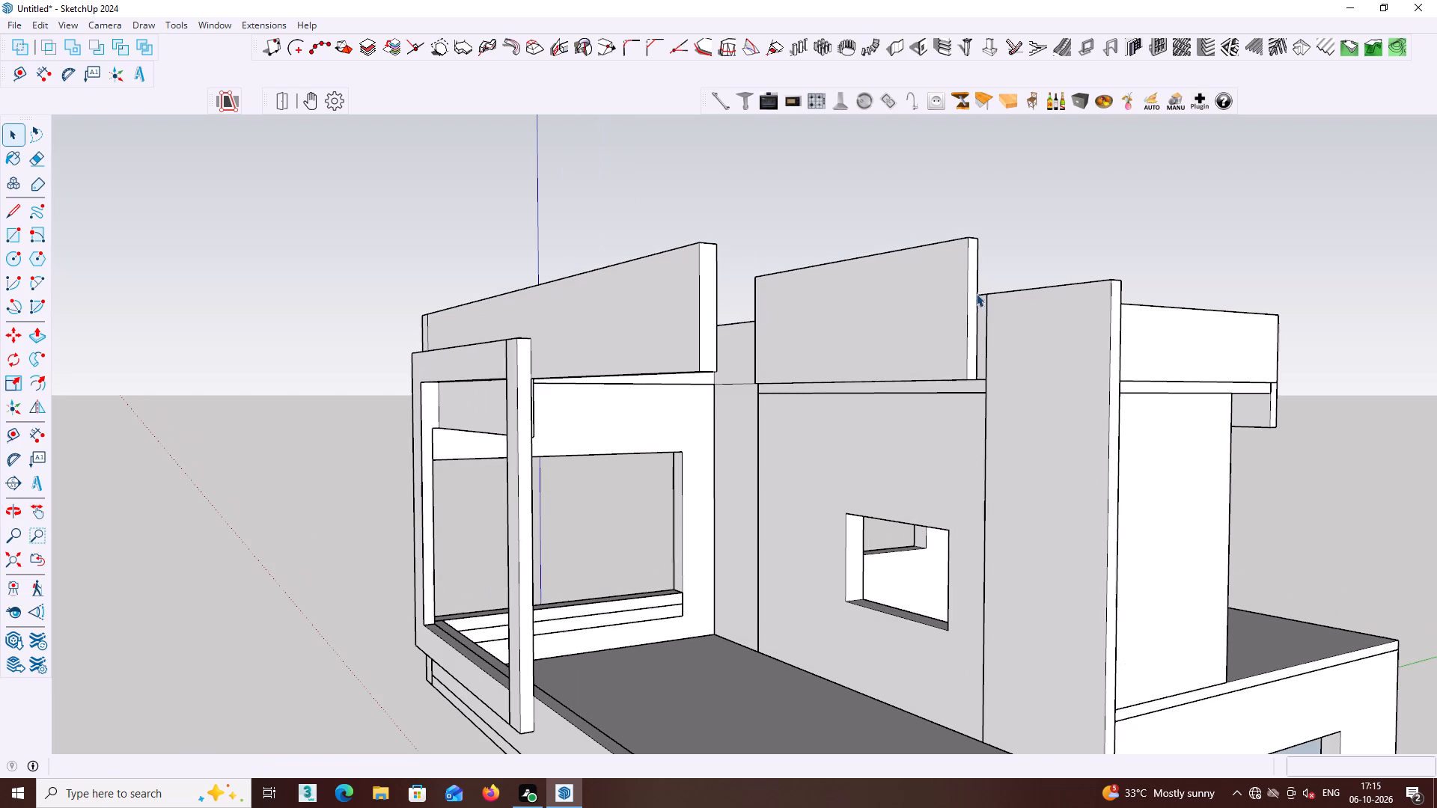
pyautogui.click(950, 355)
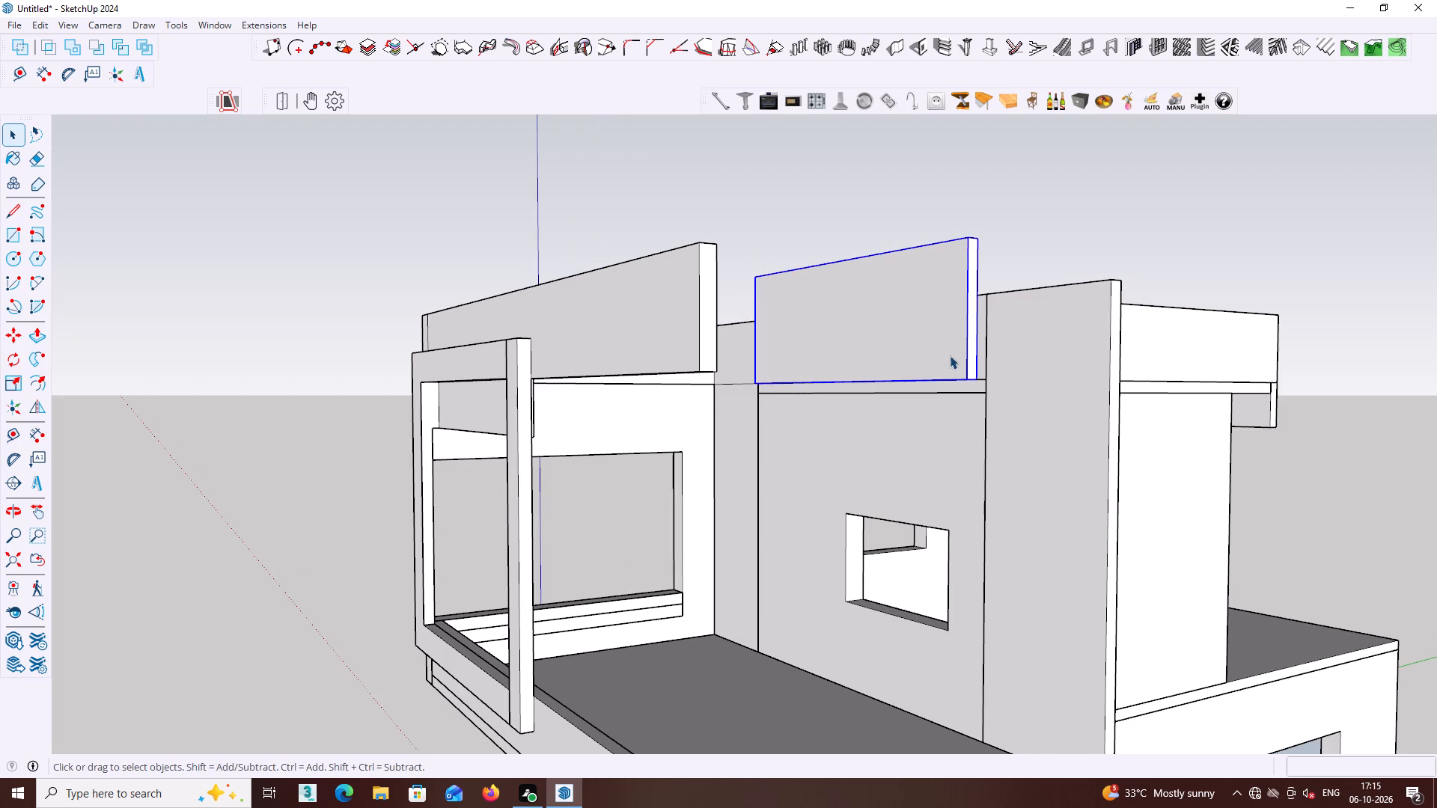
pyautogui.press('m')
pyautogui.click(966, 381)
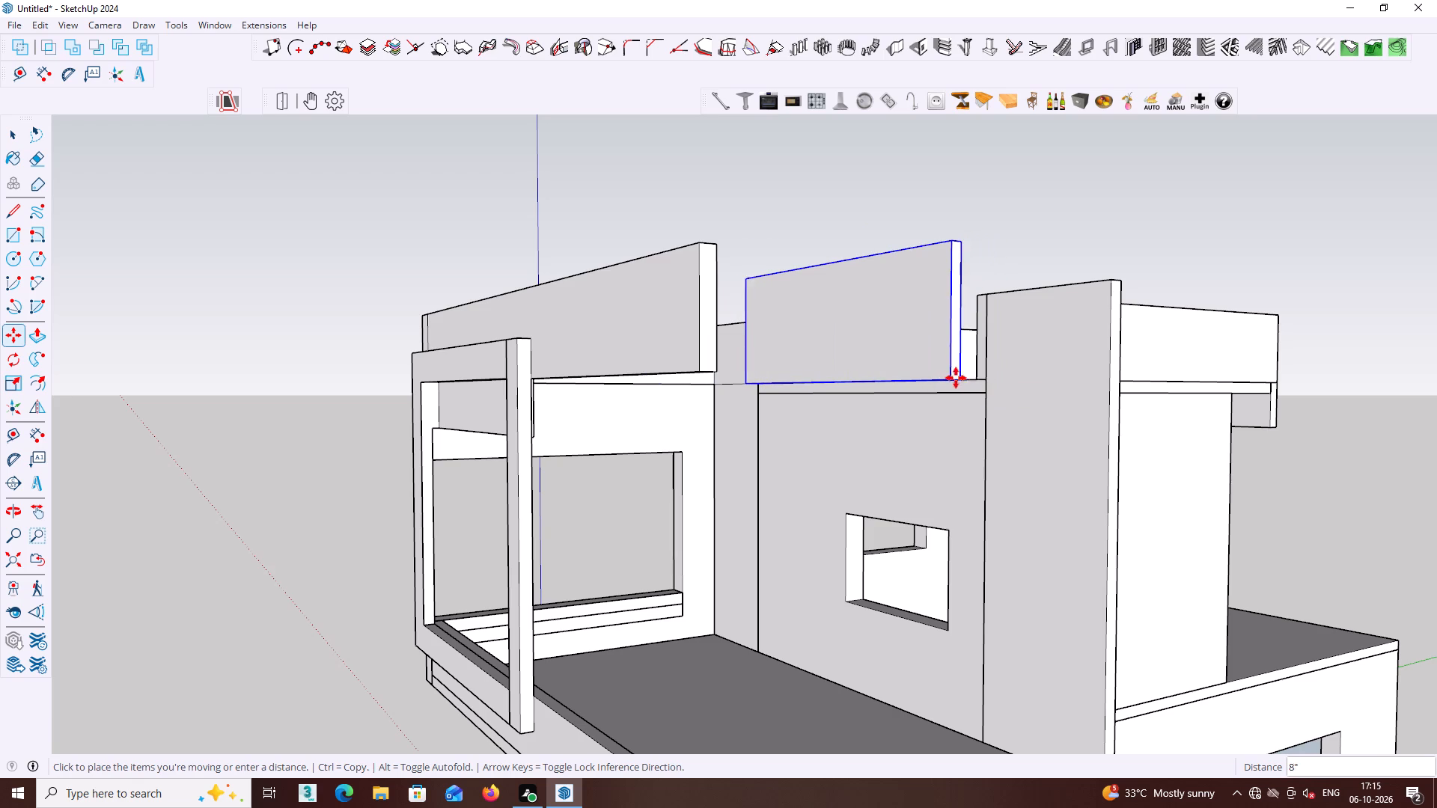
pyautogui.moveTo(916, 394); pyautogui.dragTo(704, 662, button='middle')
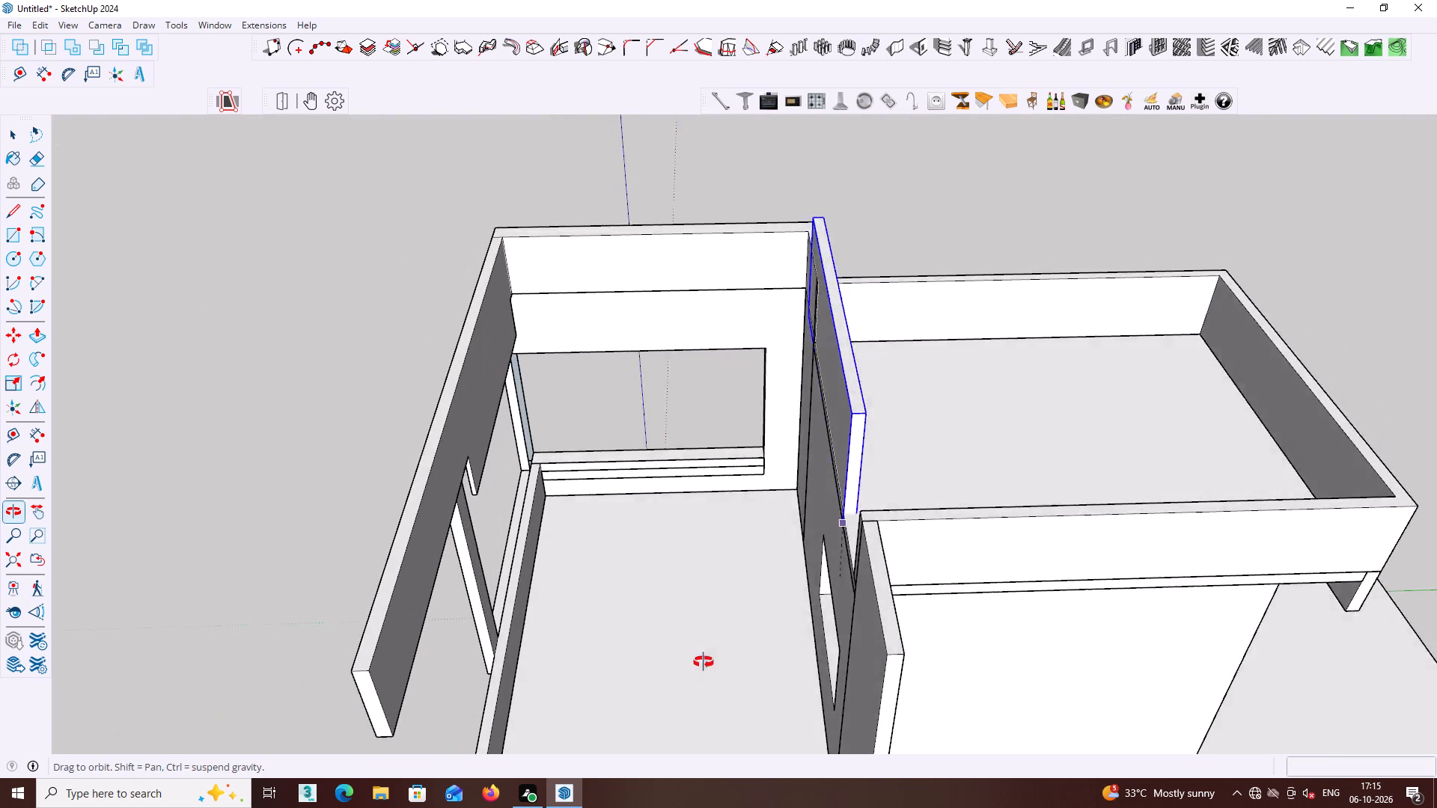
pyautogui.moveTo(704, 662); pyautogui.dragTo(667, 702, button='middle')
pyautogui.click(825, 563)
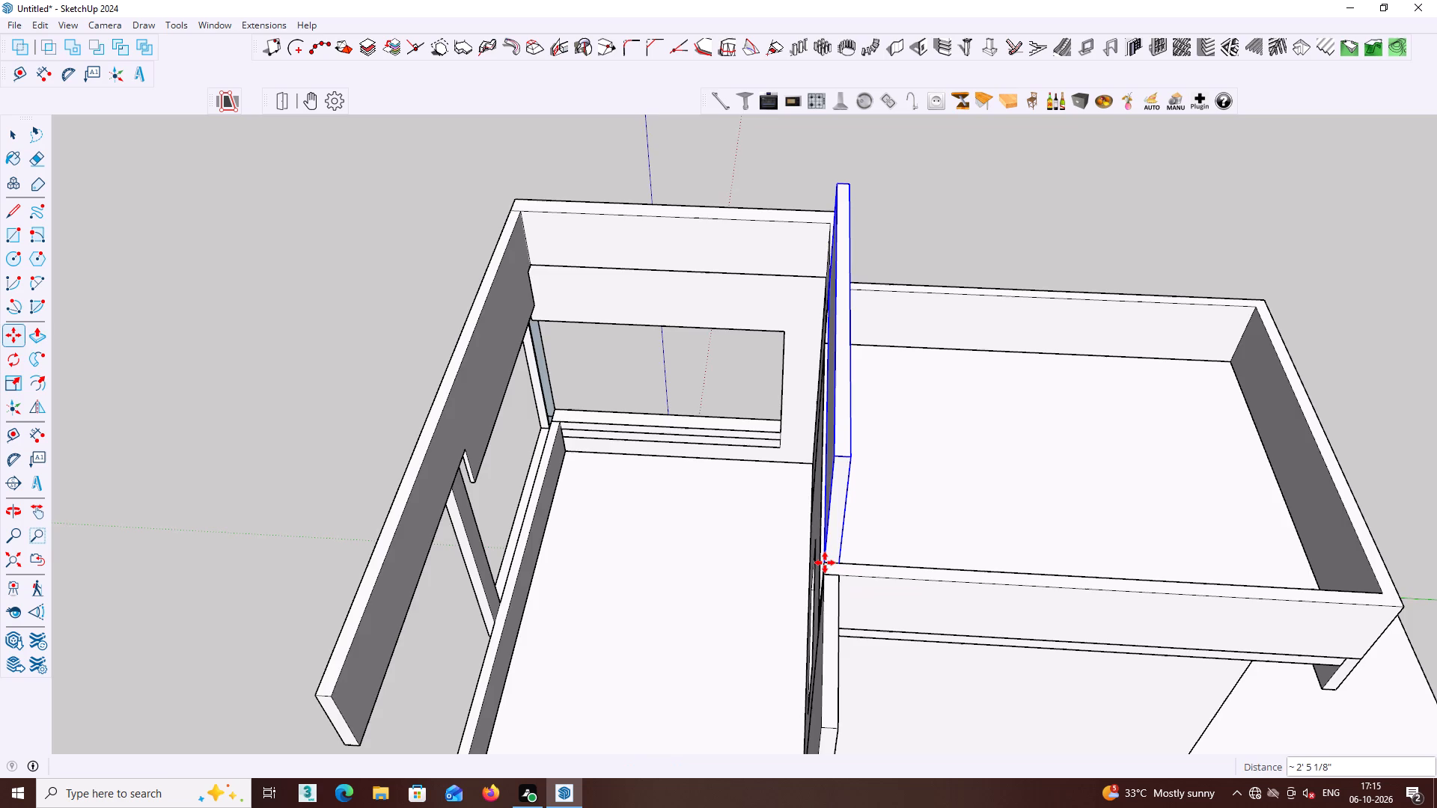
# Move the wall group down from the parapet's top so its base sits on the upper roof's front edge.
pyautogui.moveTo(825, 562); pyautogui.dragTo(1219, 411, button='middle')
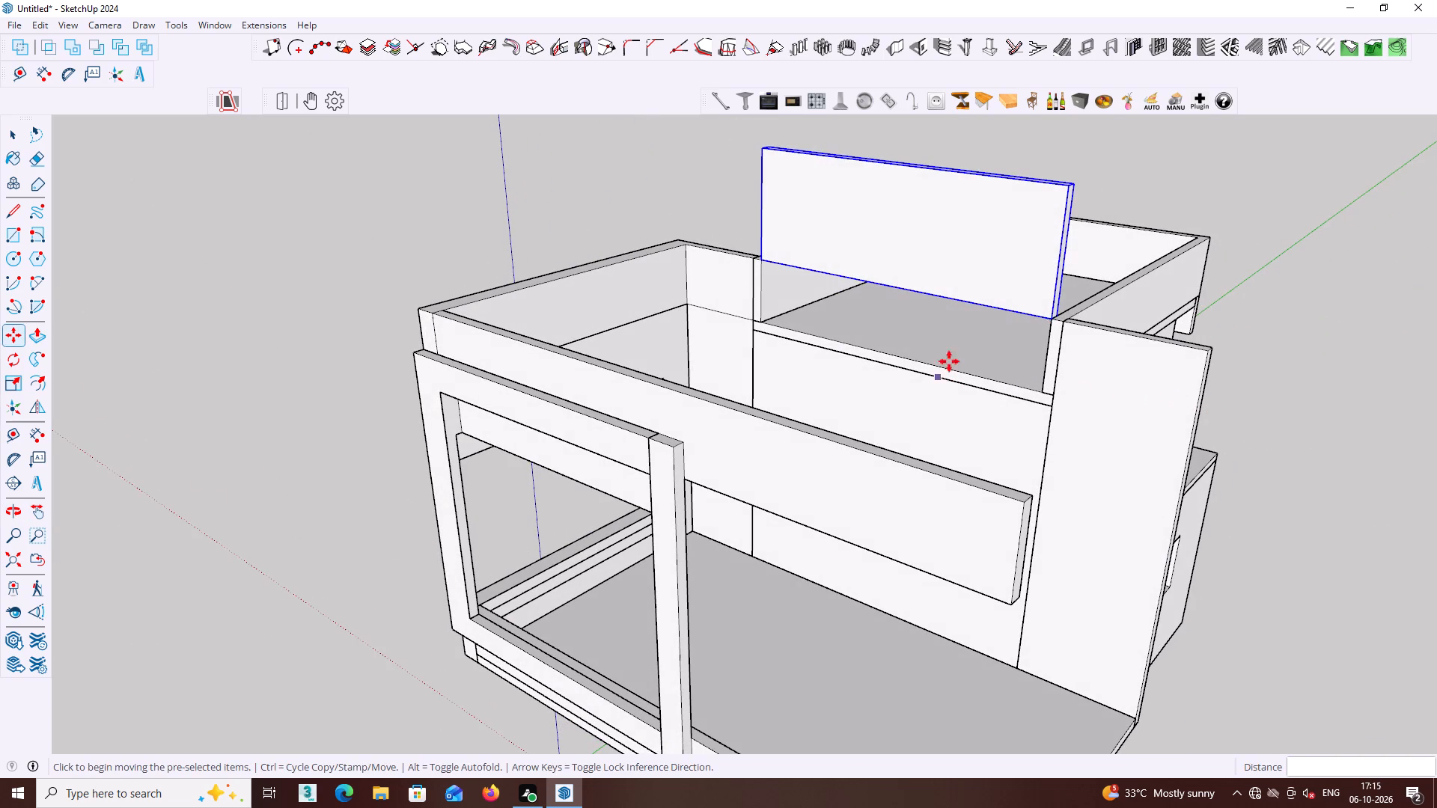
pyautogui.click(1052, 318)
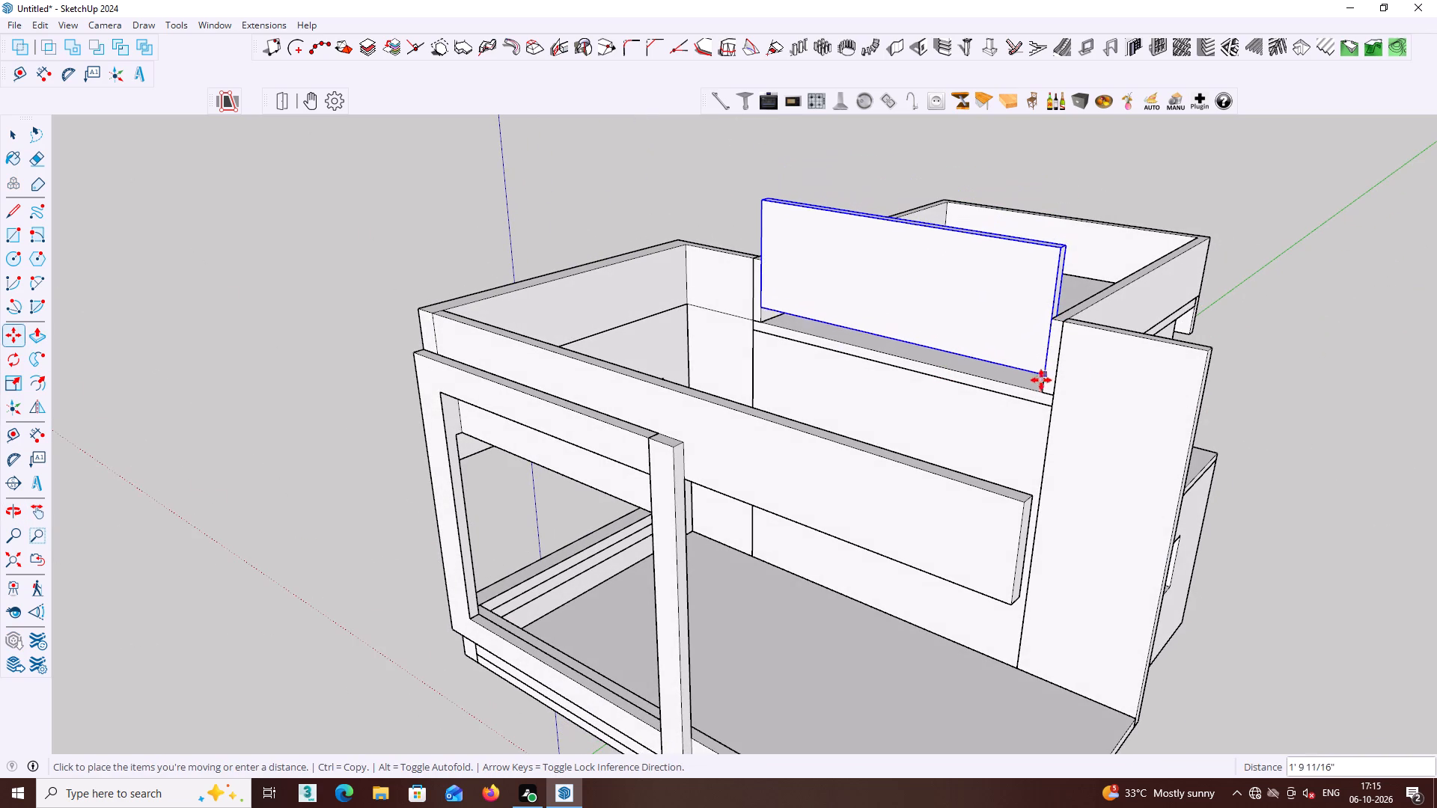
pyautogui.click(1038, 394)
pyautogui.press('space')
# Push/Pull the top face of the new front wall group down to the height of the adjoining side parapets.
pyautogui.moveTo(1039, 392); pyautogui.dragTo(710, 549, button='middle')
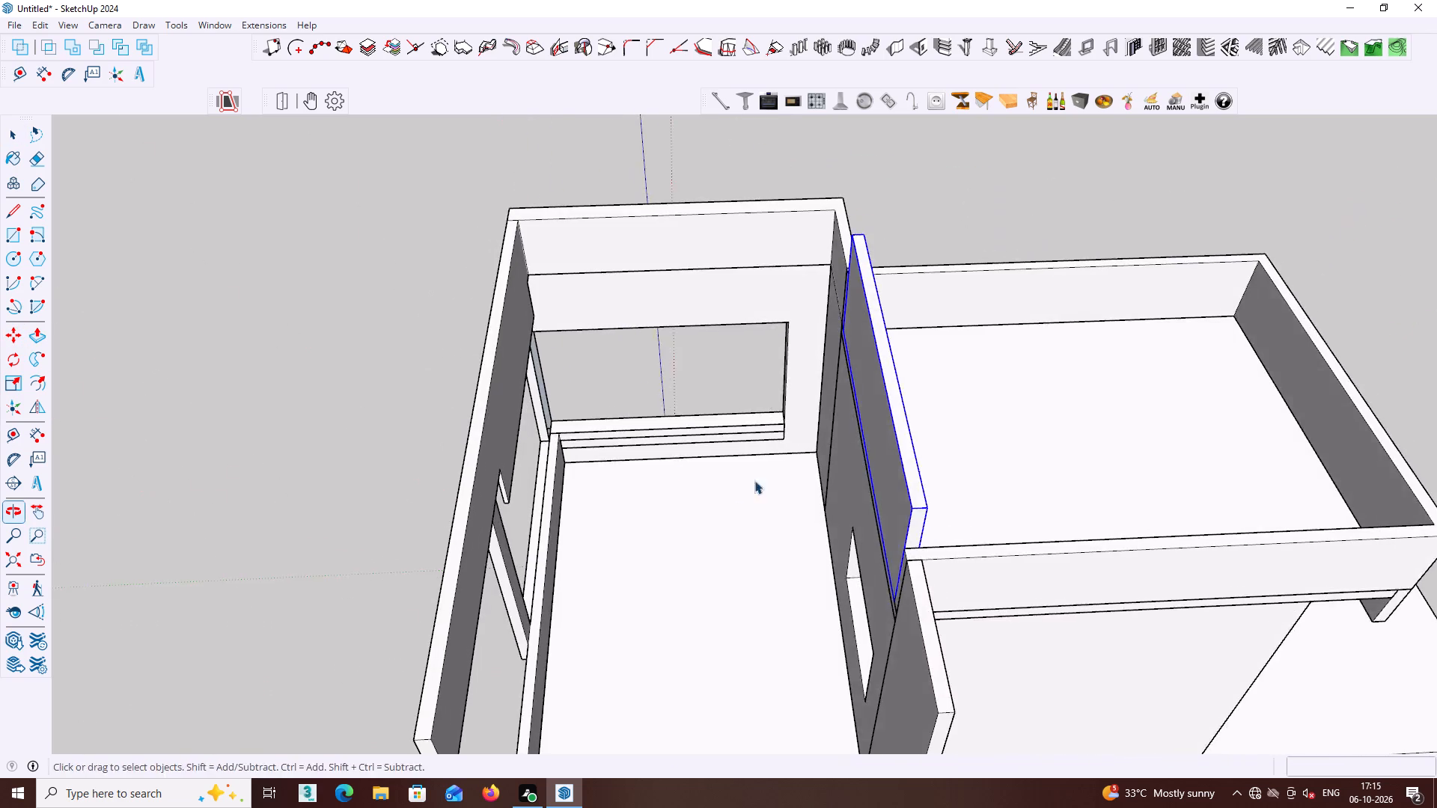
pyautogui.moveTo(754, 480); pyautogui.dragTo(293, 388, button='middle')
pyautogui.moveTo(686, 302); pyautogui.dragTo(689, 458, button='middle')
pyautogui.scroll(3, 689, 450)
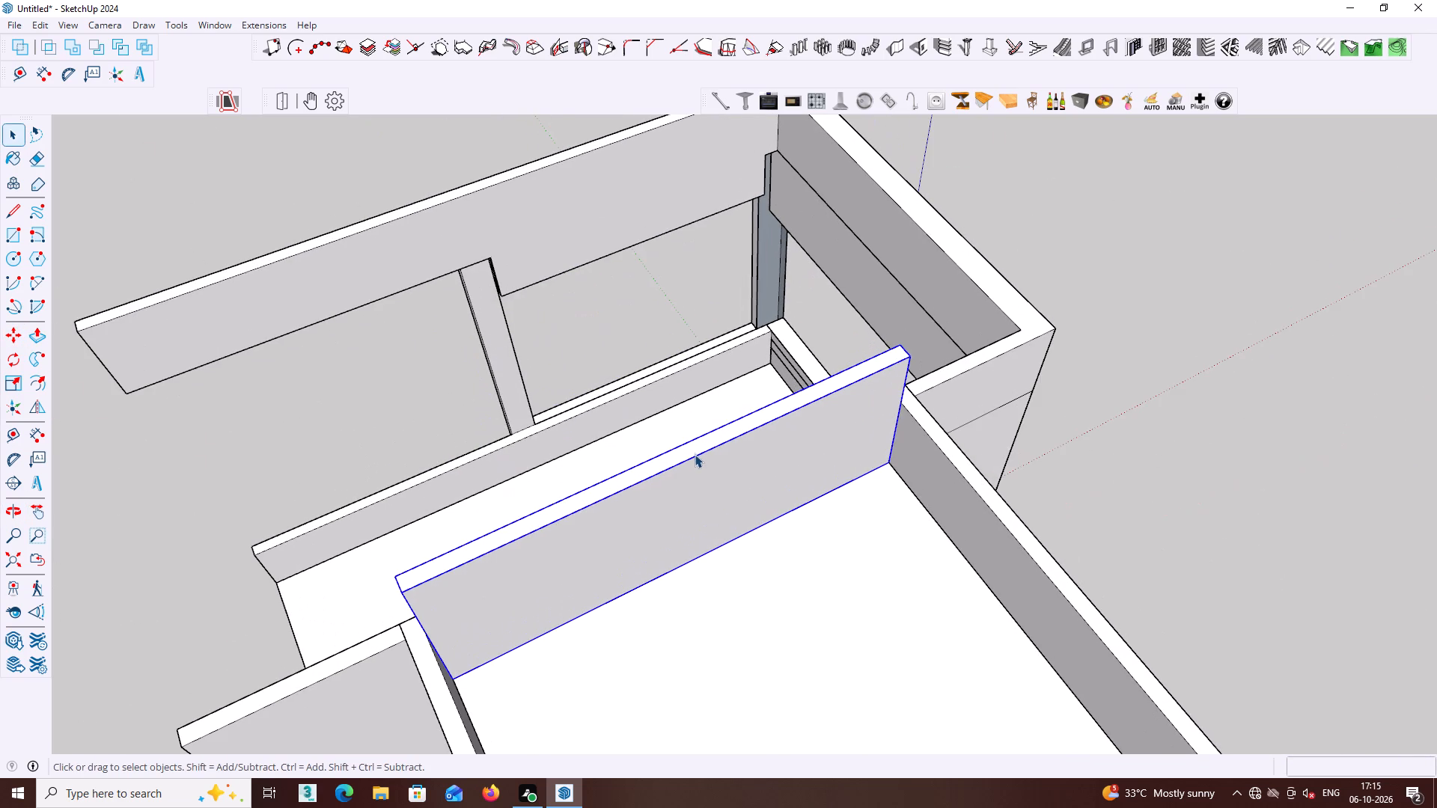
pyautogui.click(690, 446)
pyautogui.doubleClick(692, 446)
pyautogui.press('space')
pyautogui.click(1076, 438)
pyautogui.doubleClick(727, 436)
pyautogui.click(727, 435)
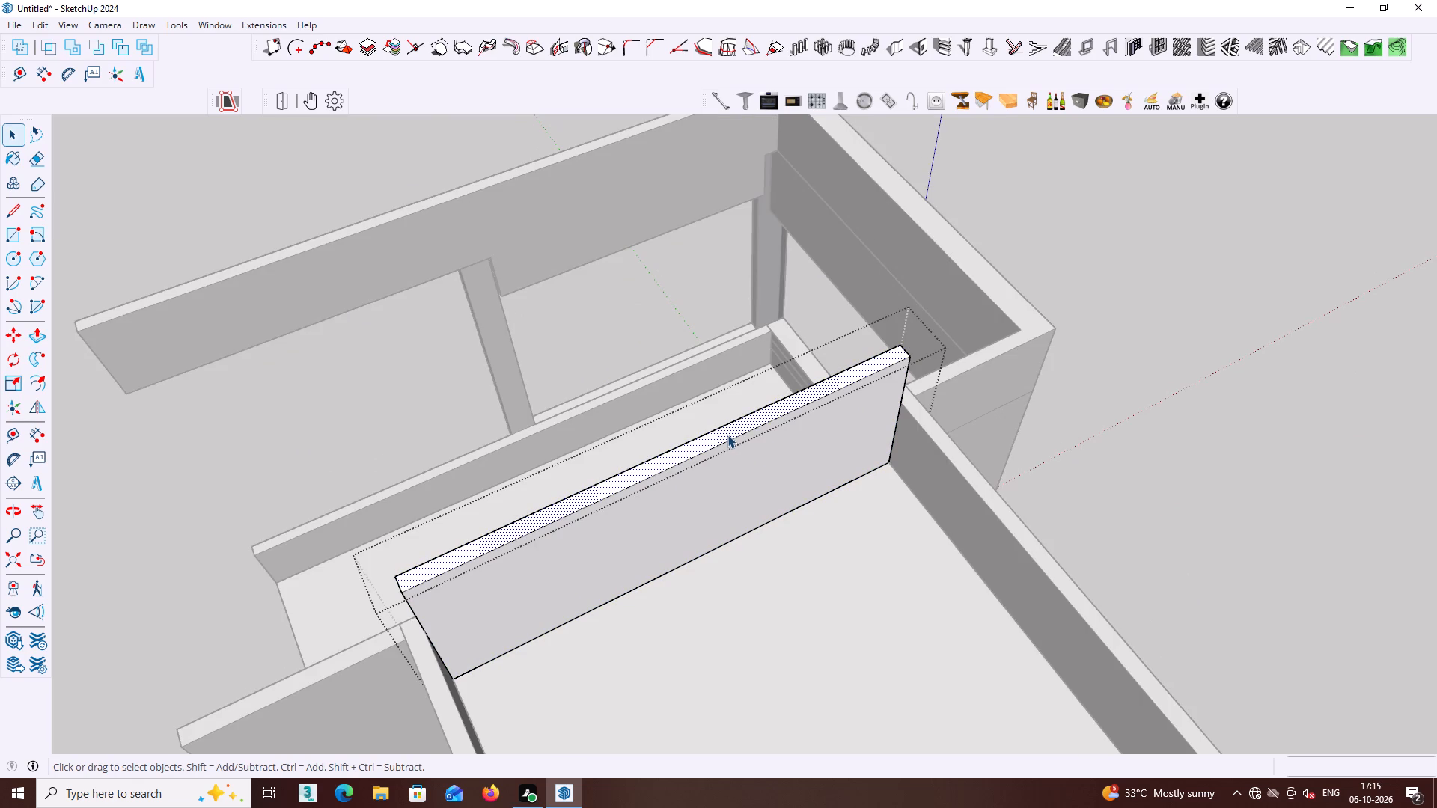
pyautogui.press('p')
pyautogui.click(869, 372)
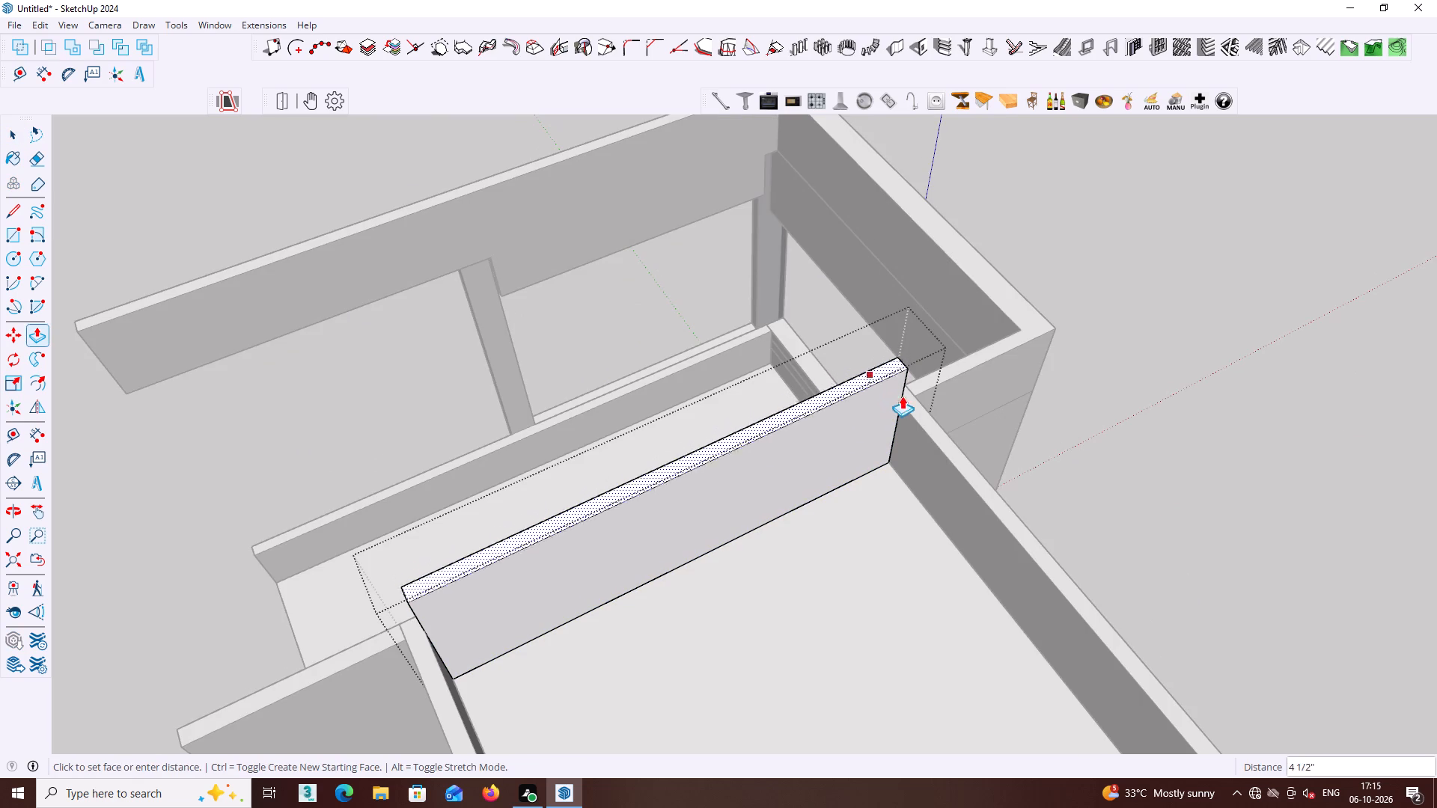
pyautogui.click(906, 411)
pyautogui.press('space')
pyautogui.click(1056, 418)
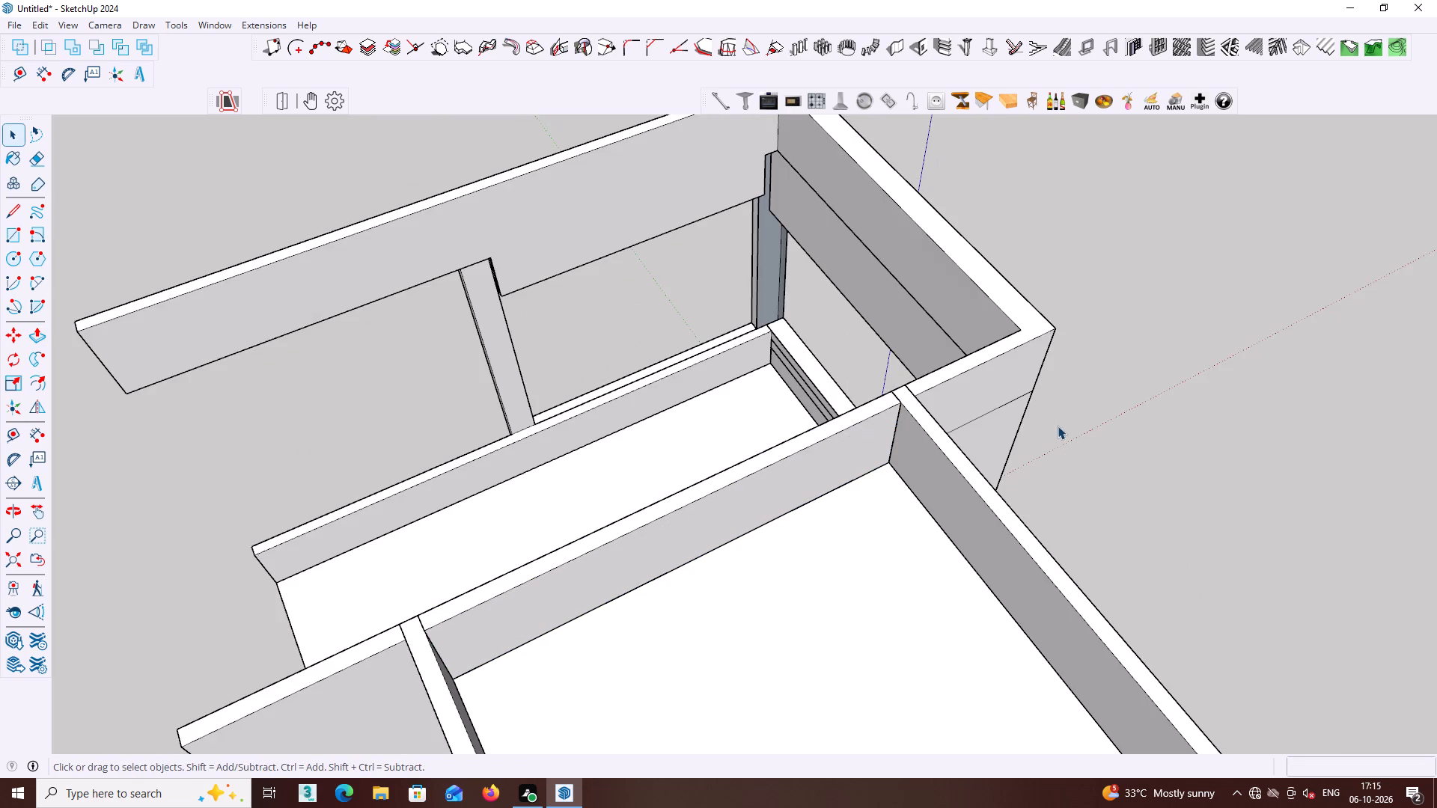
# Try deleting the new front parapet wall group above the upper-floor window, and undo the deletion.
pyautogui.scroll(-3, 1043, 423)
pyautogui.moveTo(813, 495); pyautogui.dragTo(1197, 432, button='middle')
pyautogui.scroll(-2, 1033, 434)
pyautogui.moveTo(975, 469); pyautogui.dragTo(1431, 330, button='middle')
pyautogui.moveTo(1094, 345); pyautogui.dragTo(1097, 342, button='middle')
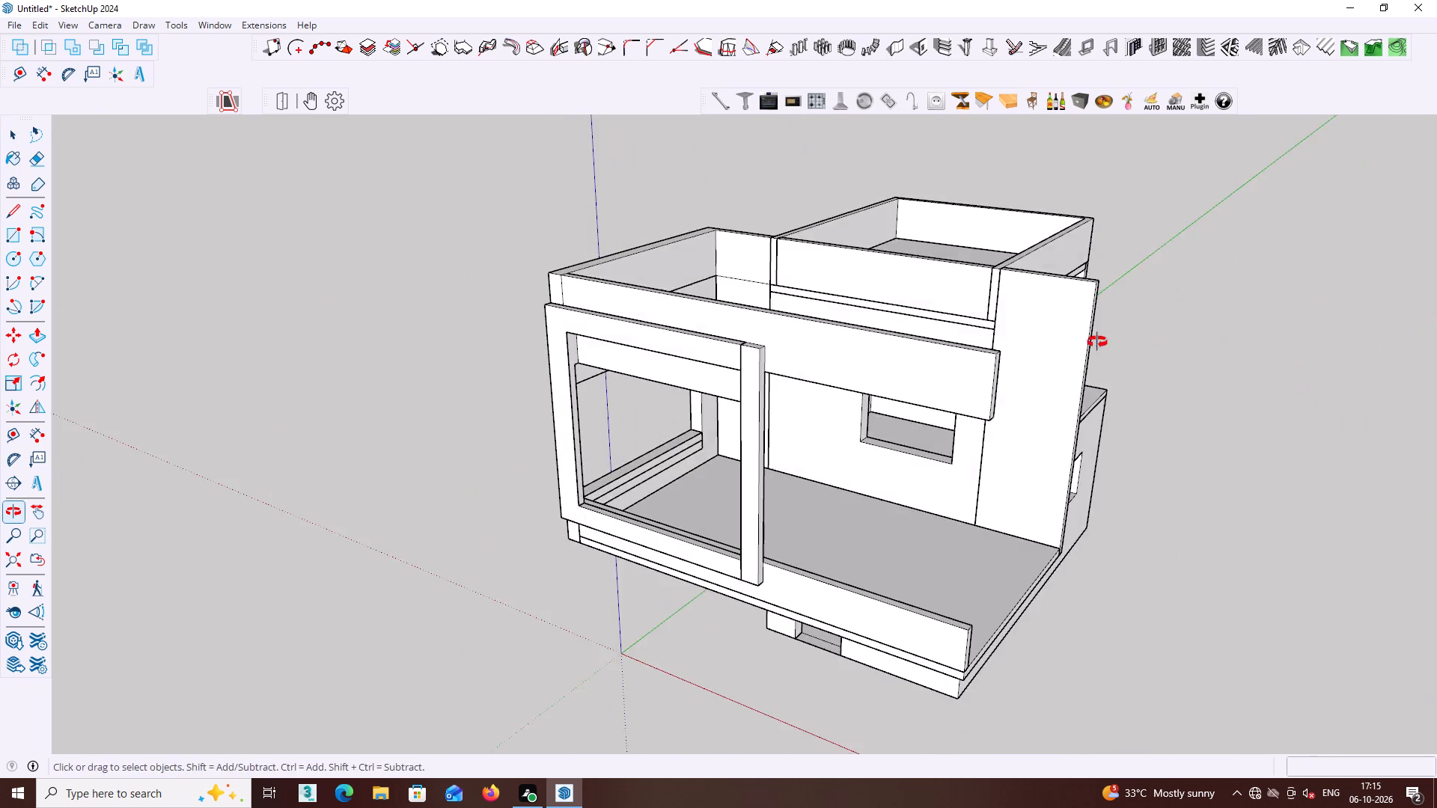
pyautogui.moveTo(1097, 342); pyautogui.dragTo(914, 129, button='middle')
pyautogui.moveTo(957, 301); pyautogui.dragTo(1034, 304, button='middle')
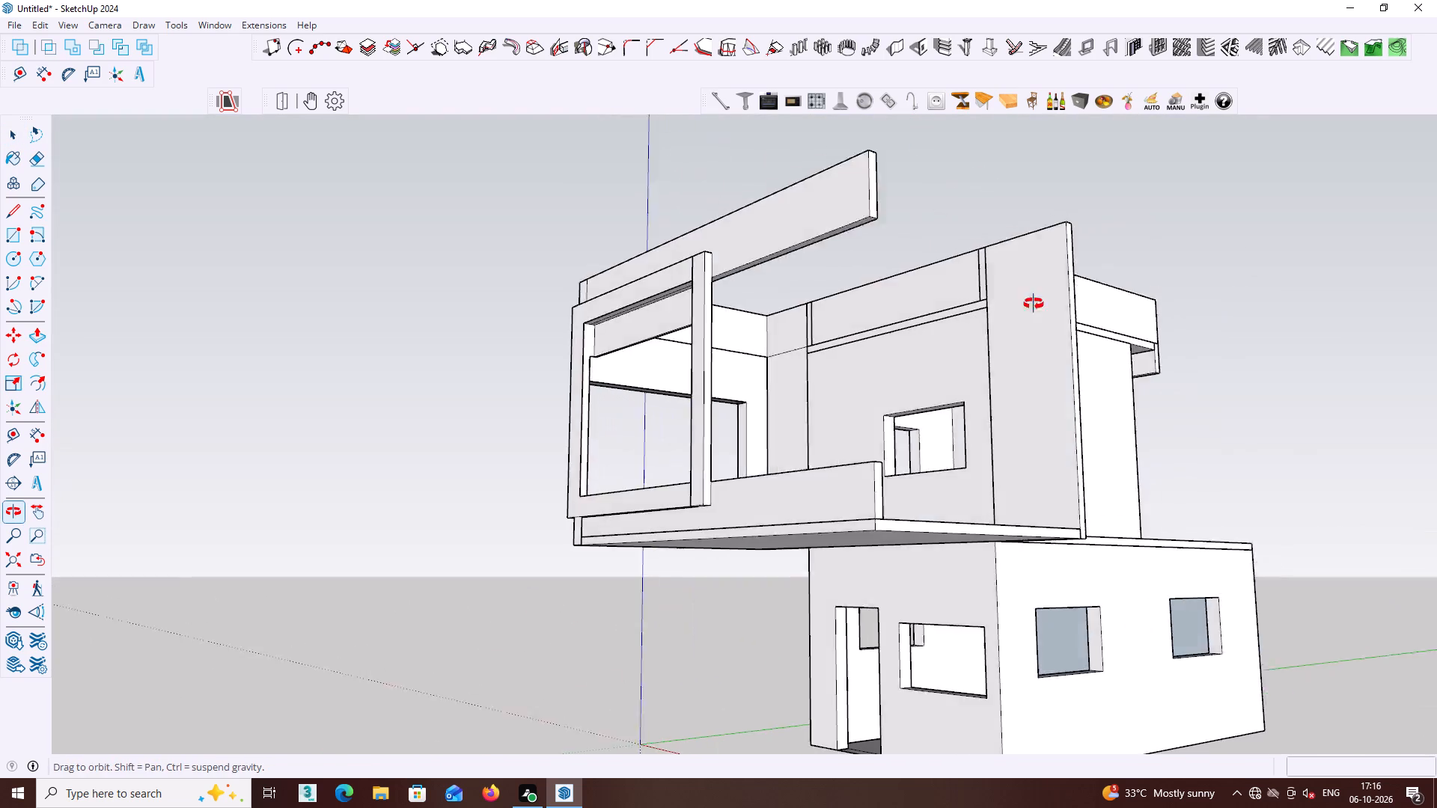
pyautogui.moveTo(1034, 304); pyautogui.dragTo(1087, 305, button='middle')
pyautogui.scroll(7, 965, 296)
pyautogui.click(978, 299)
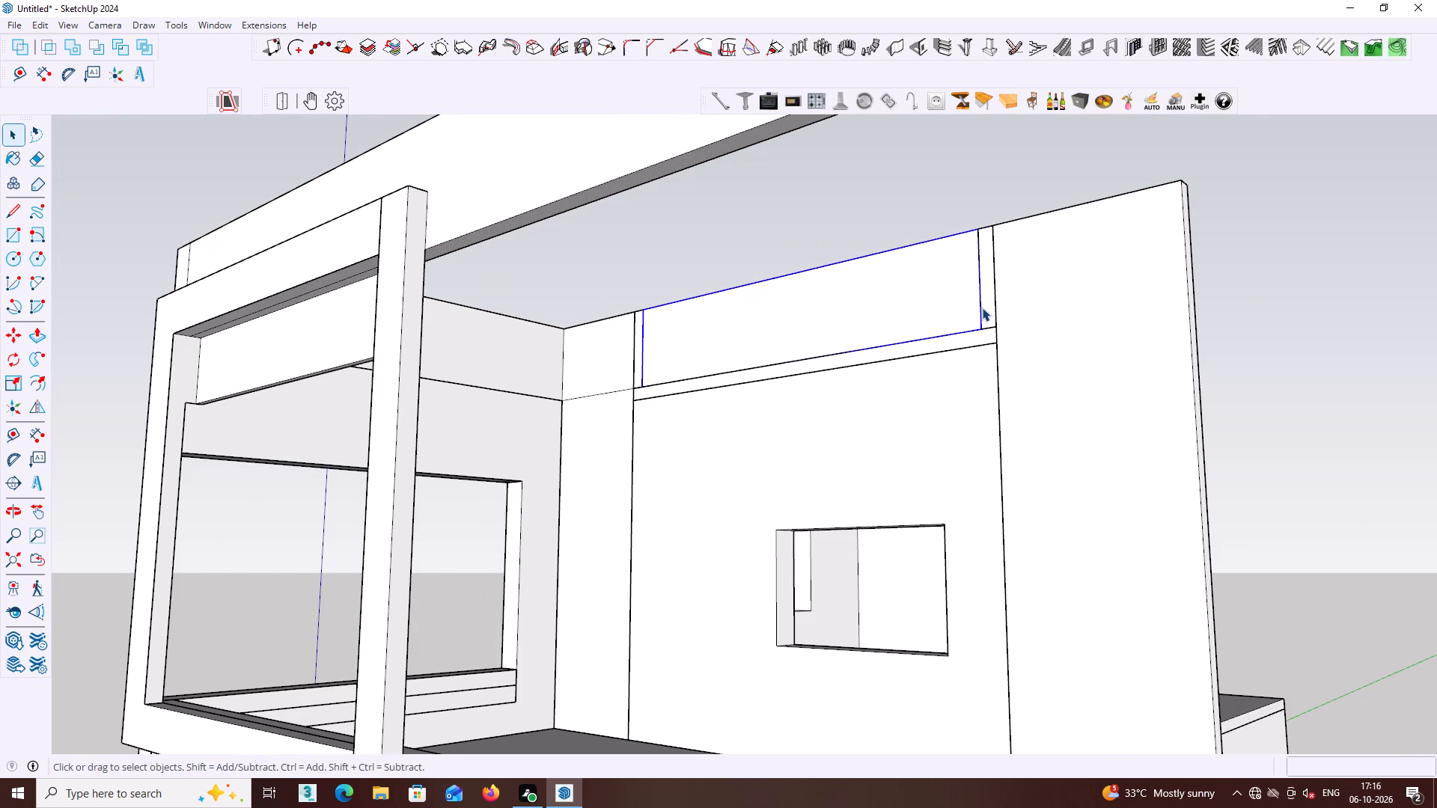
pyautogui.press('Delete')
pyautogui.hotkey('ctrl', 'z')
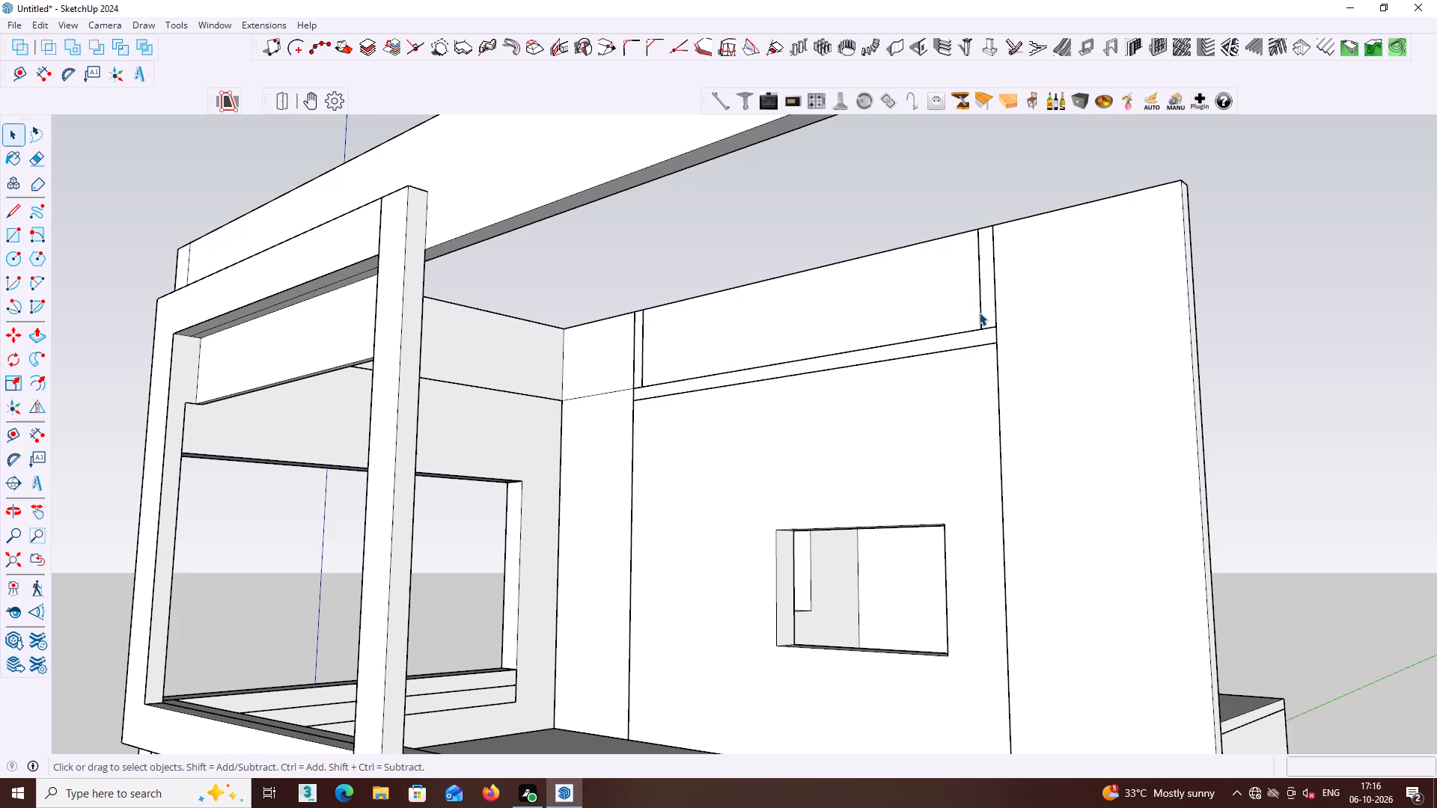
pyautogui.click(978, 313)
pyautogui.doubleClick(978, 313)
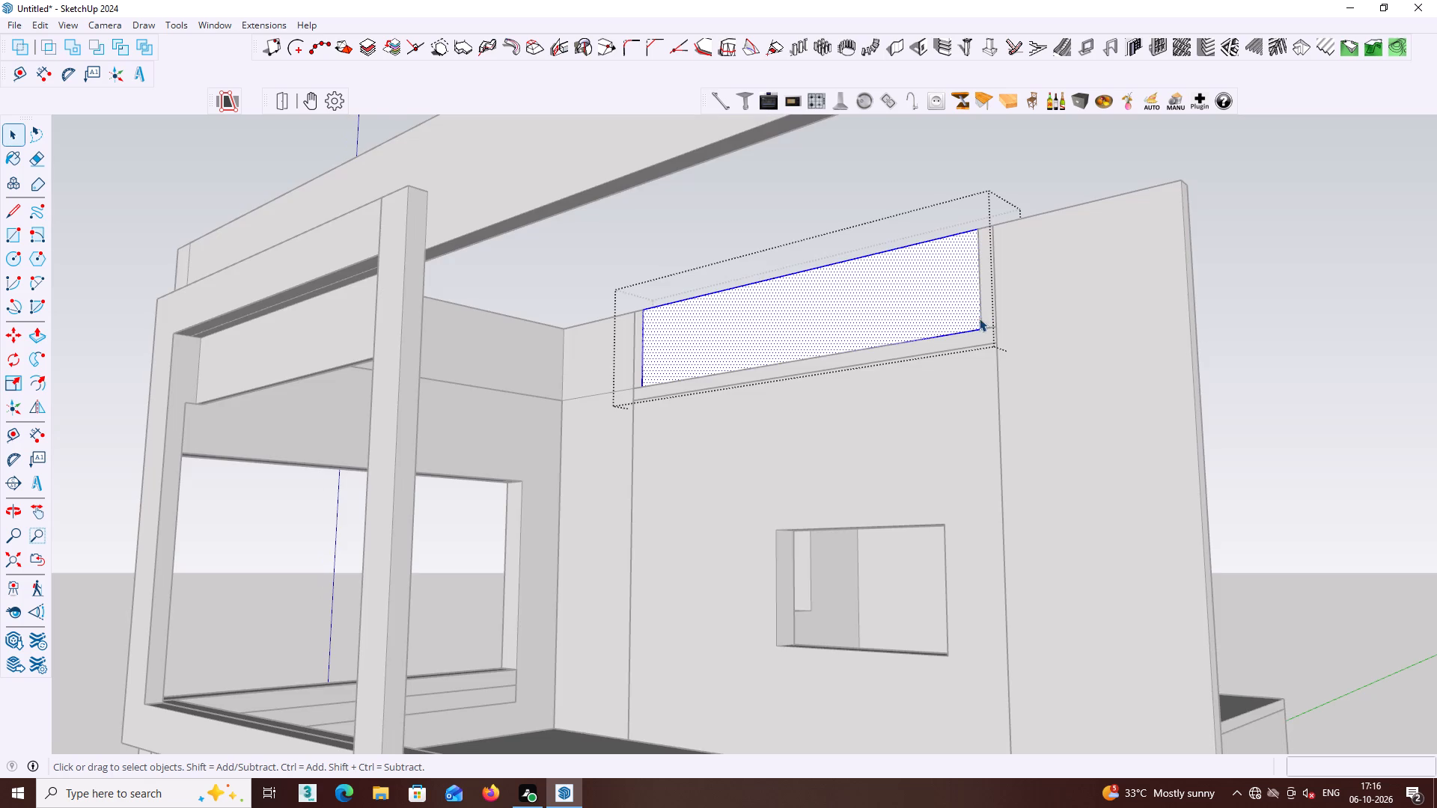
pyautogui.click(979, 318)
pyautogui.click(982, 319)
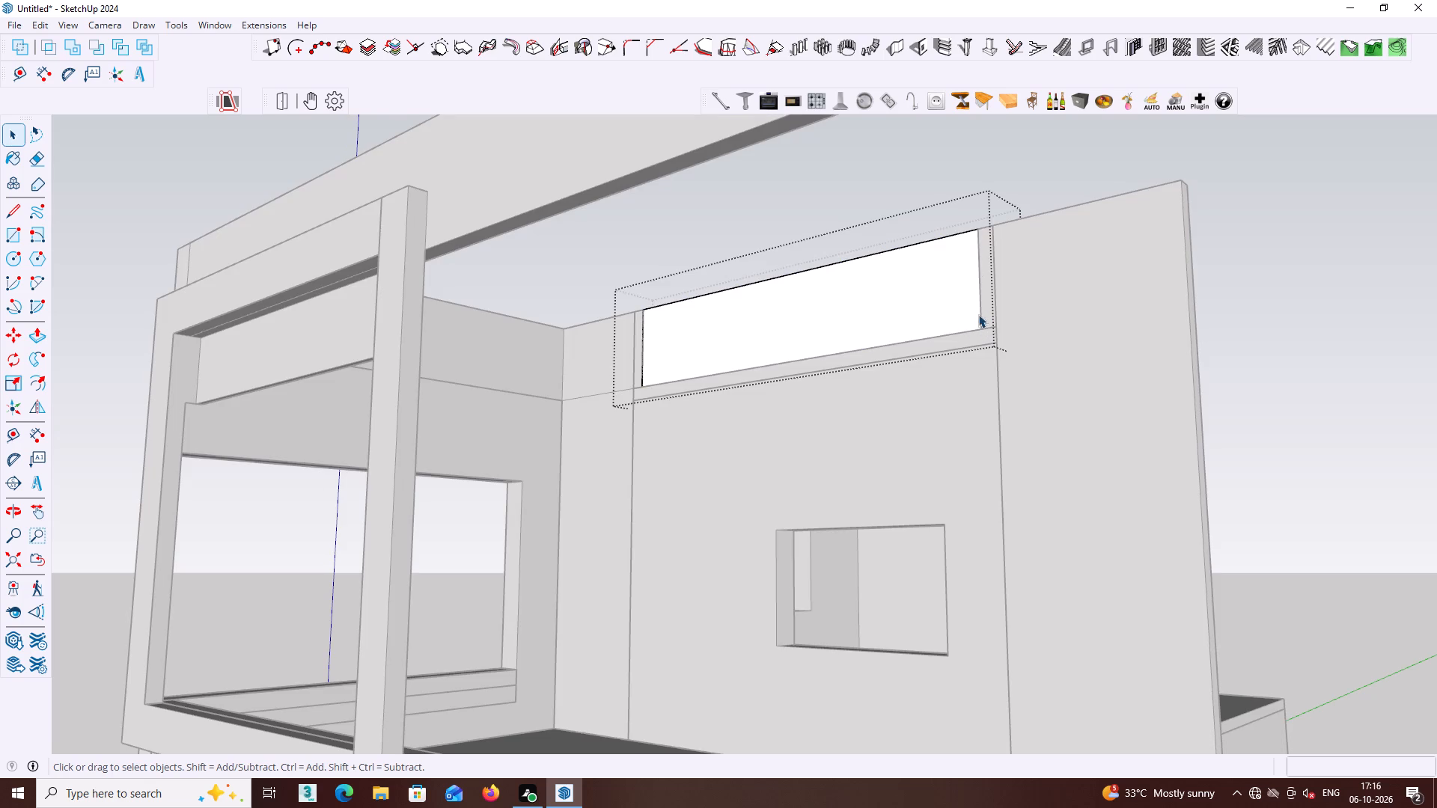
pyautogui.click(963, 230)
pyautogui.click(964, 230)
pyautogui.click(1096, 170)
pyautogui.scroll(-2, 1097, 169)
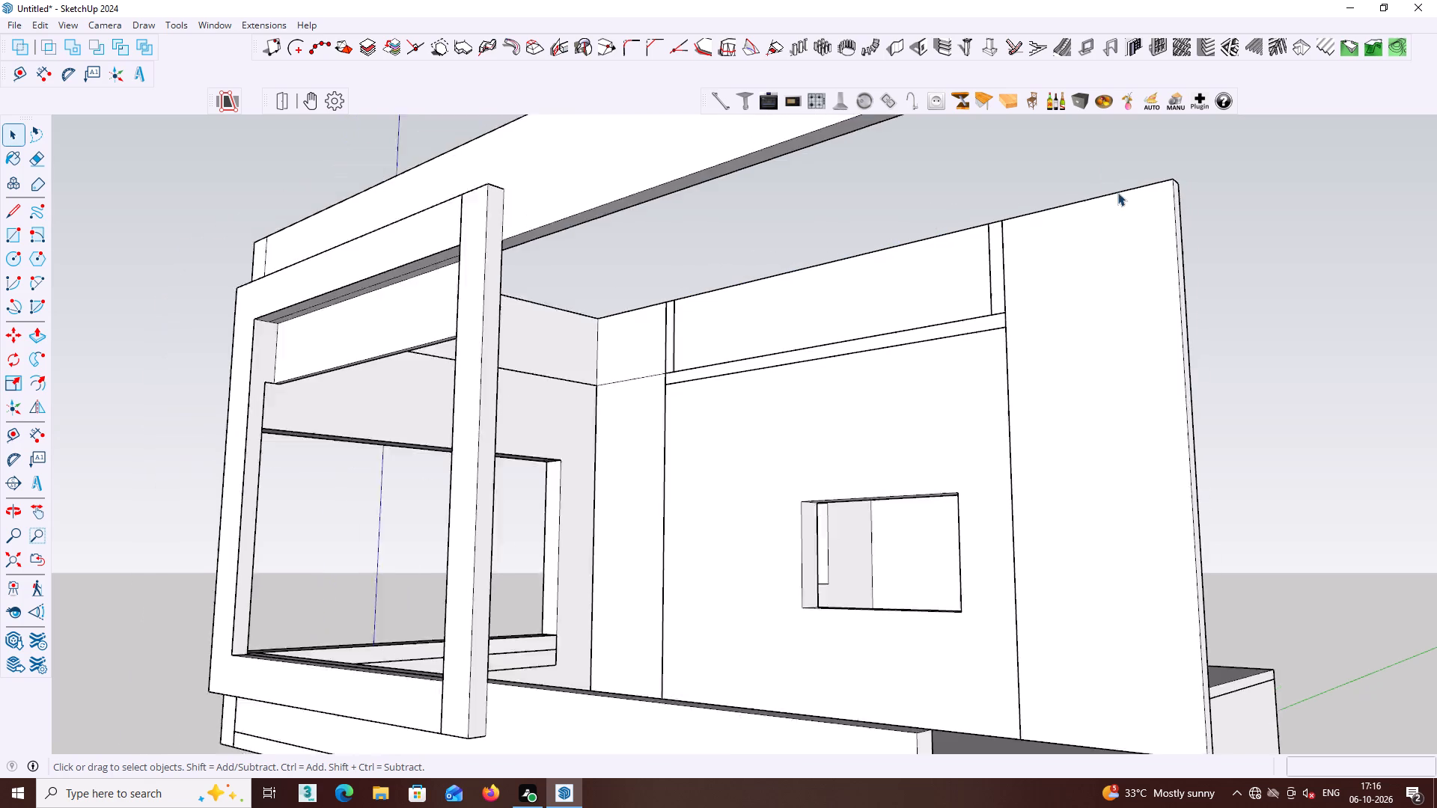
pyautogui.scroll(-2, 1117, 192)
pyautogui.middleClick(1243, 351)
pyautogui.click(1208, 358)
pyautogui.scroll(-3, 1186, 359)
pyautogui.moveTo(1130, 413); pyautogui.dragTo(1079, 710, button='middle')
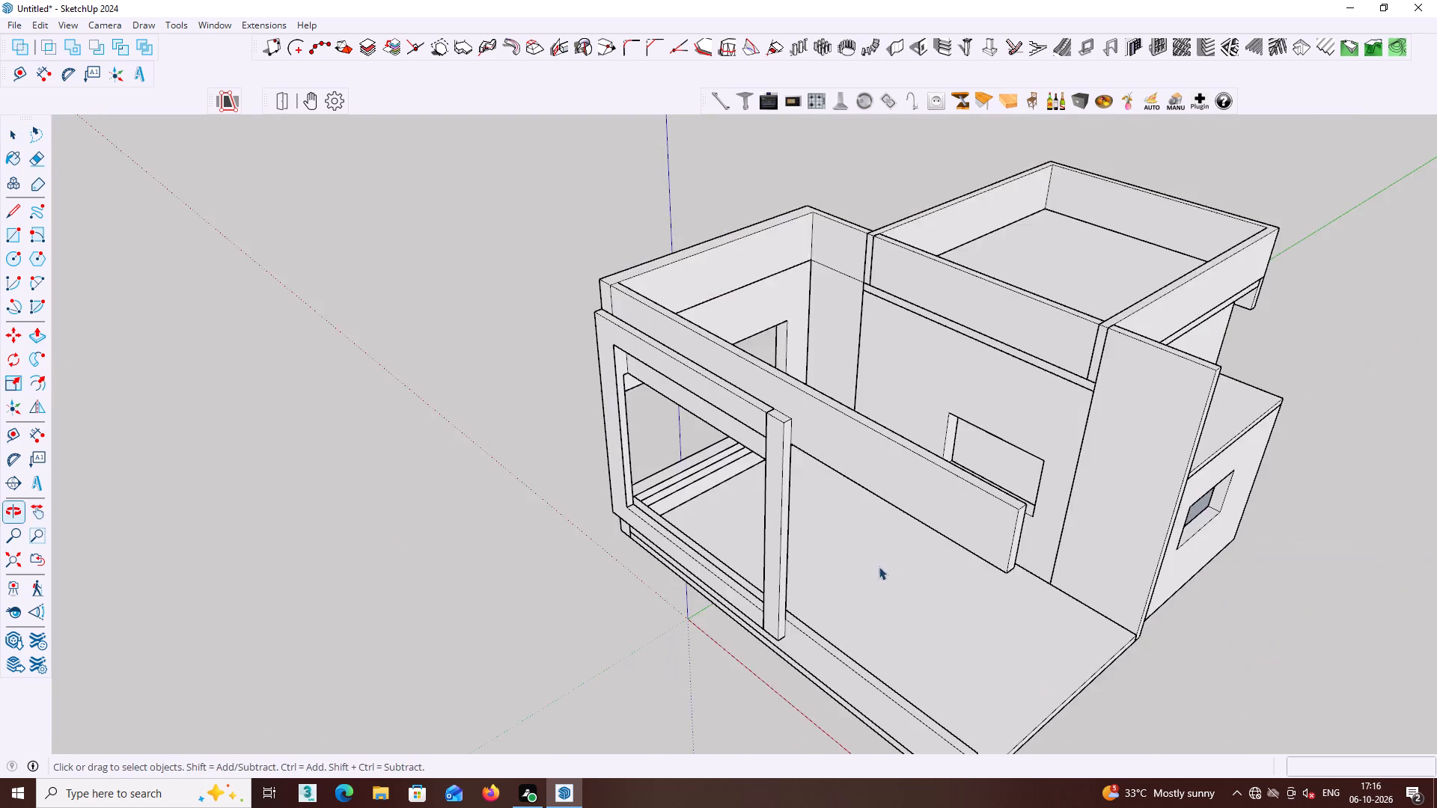
# Examine the house's front, open balcony side and upper parapets from several angles.
pyautogui.moveTo(852, 545); pyautogui.dragTo(879, 575, button='middle')
pyautogui.scroll(-5, 852, 545)
pyautogui.middleClick(877, 534)
pyautogui.moveTo(876, 546); pyautogui.dragTo(1245, 518, button='middle')
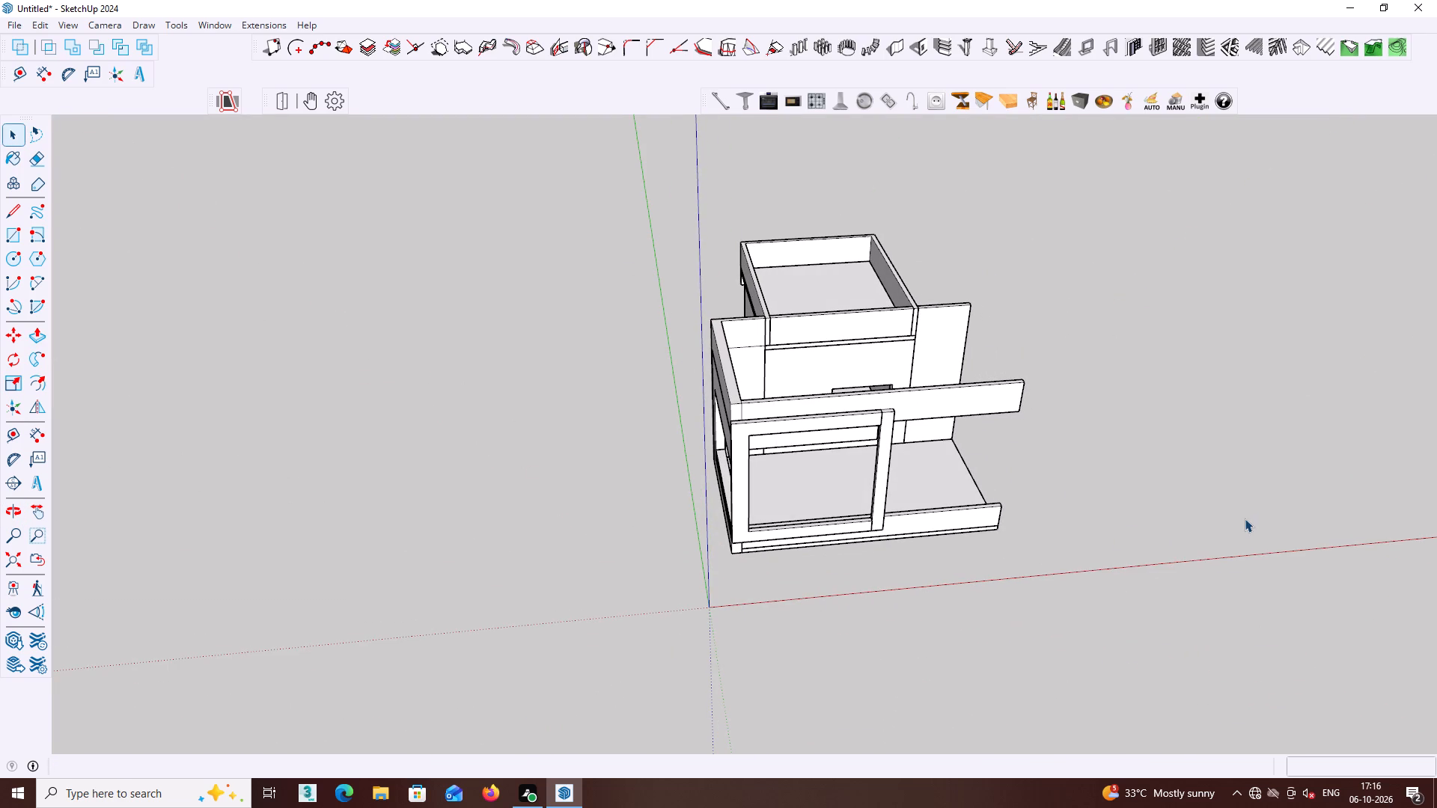
pyautogui.moveTo(1055, 403); pyautogui.dragTo(1003, 212, button='middle')
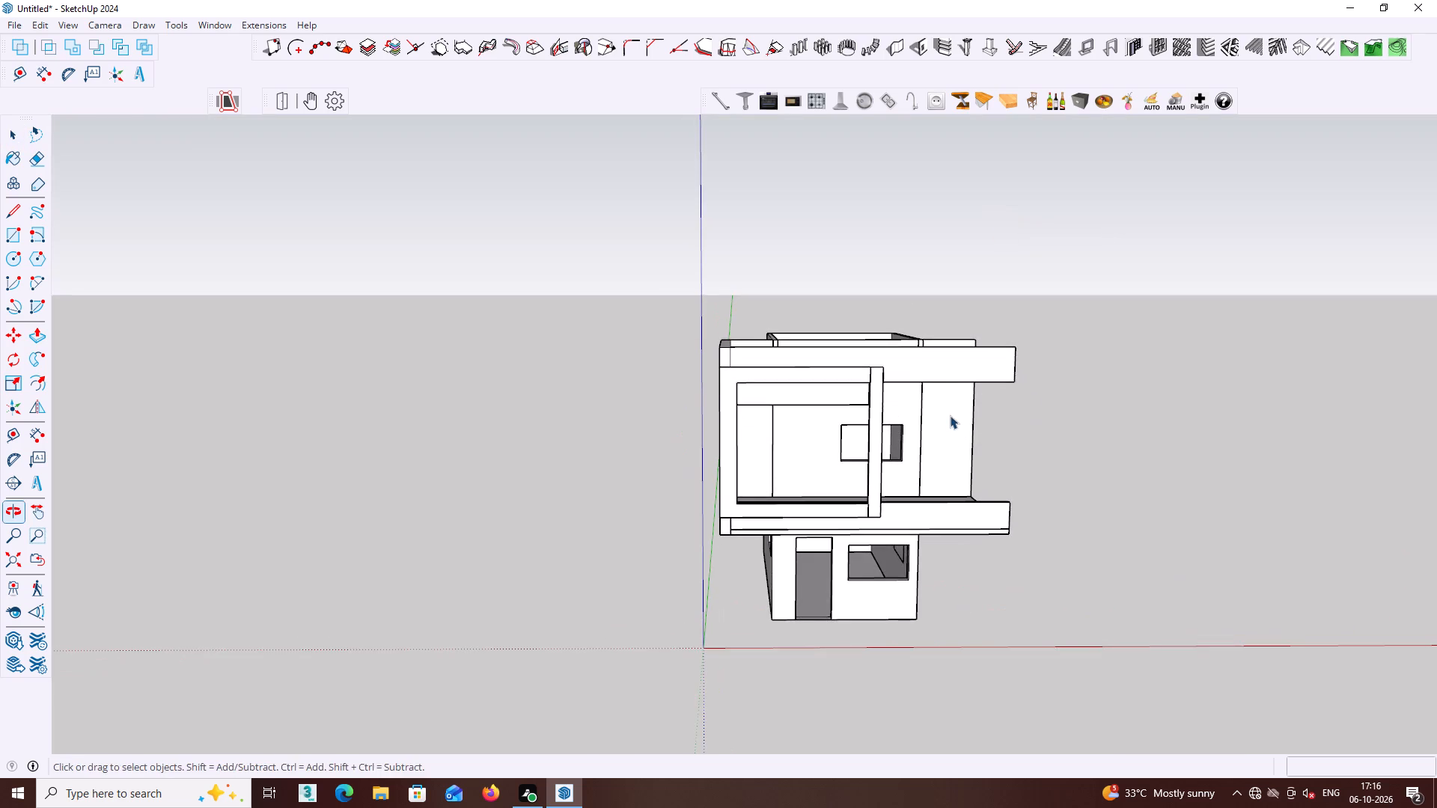
pyautogui.moveTo(950, 415); pyautogui.dragTo(483, 383, button='middle')
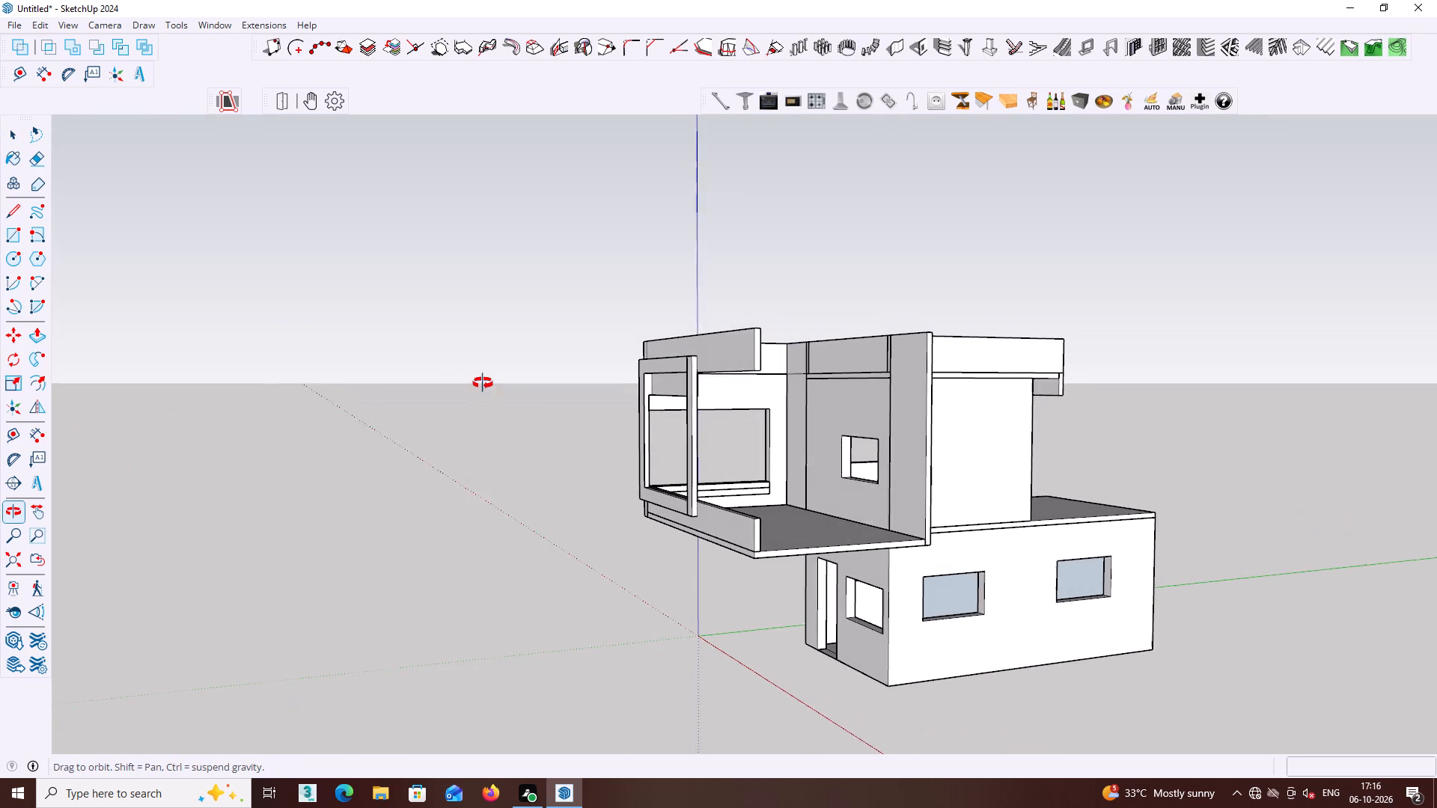
pyautogui.moveTo(483, 383); pyautogui.dragTo(552, 431, button='middle')
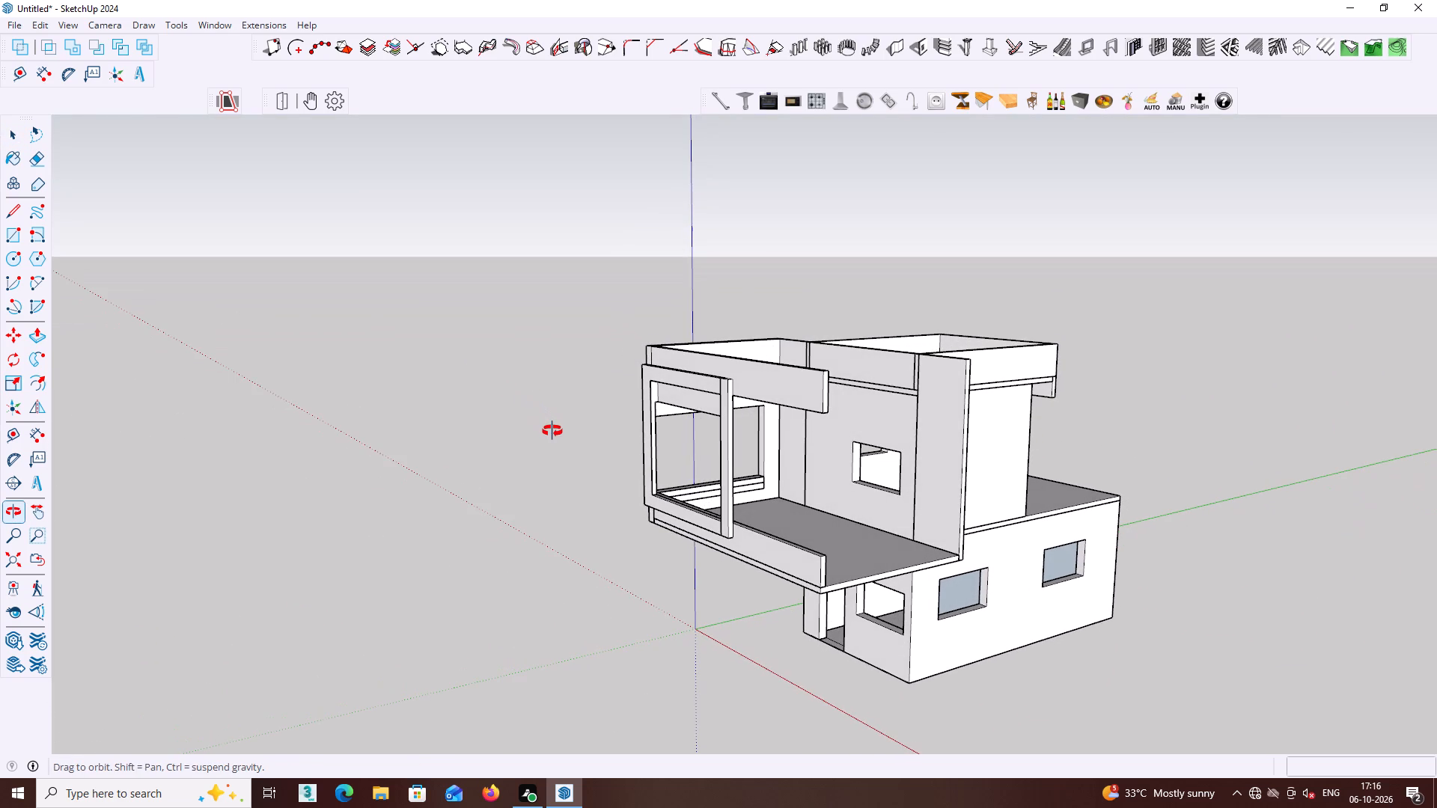
pyautogui.moveTo(552, 431); pyautogui.dragTo(728, 509, button='middle')
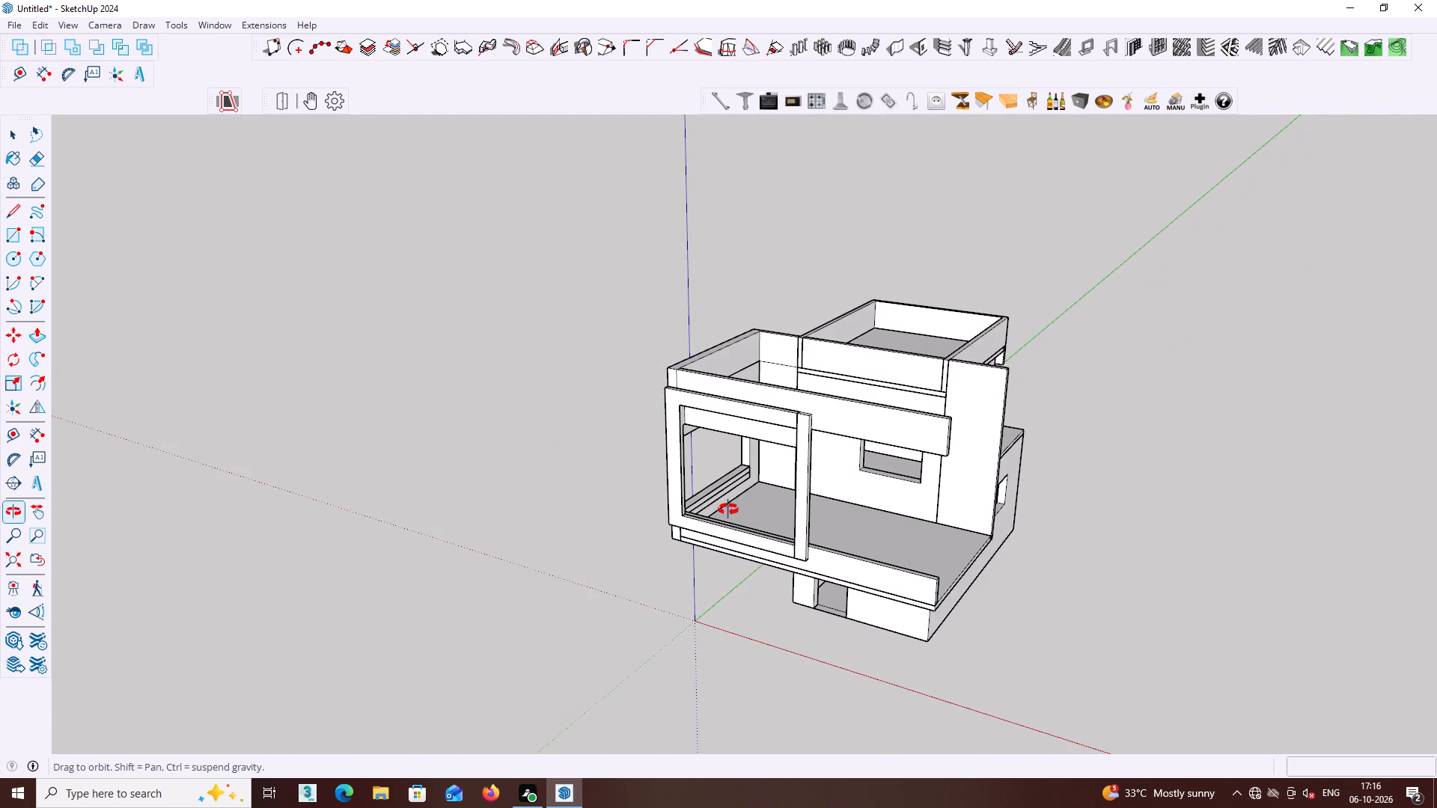
pyautogui.moveTo(728, 509); pyautogui.dragTo(436, 430, button='middle')
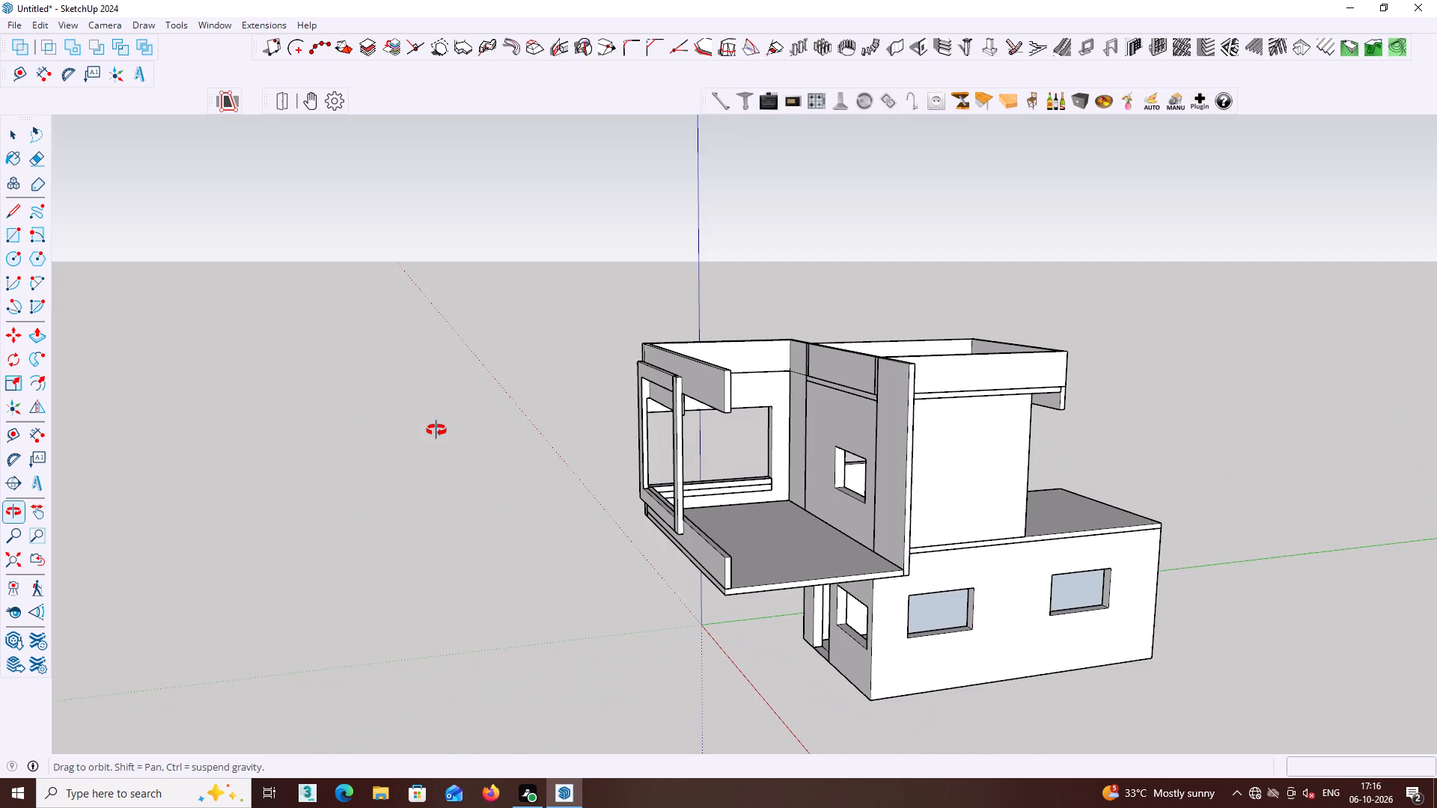
pyautogui.moveTo(436, 430); pyautogui.dragTo(442, 431, button='middle')
# Draw a vertical rectangle about 11'7" by 2'4 1/2" from the front parapet's free end to the tall side wall, closing the open side.
pyautogui.scroll(3, 842, 370)
pyautogui.moveTo(727, 411); pyautogui.dragTo(600, 411, button='middle')
pyautogui.scroll(2, 595, 405)
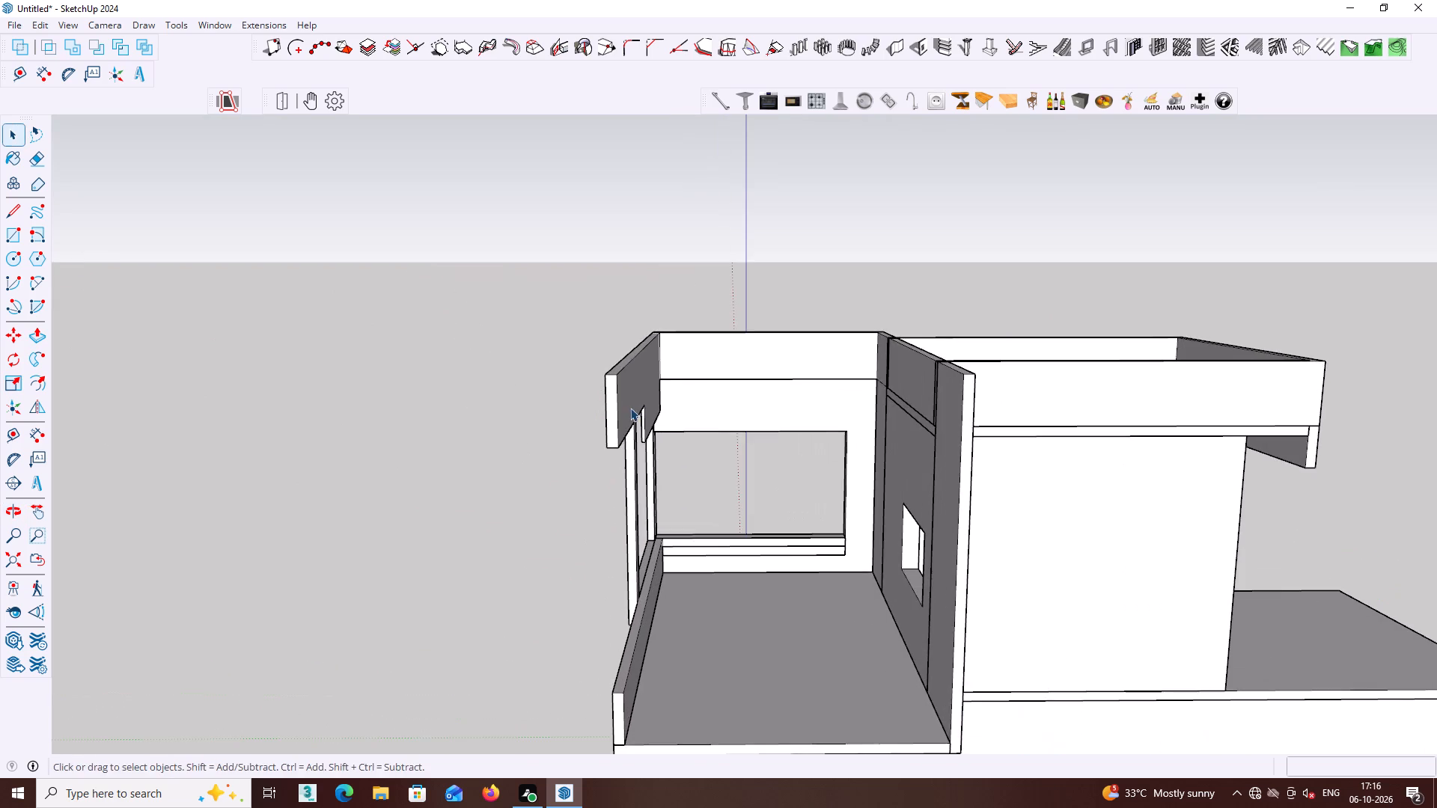
pyautogui.moveTo(630, 408); pyautogui.dragTo(635, 447, button='middle')
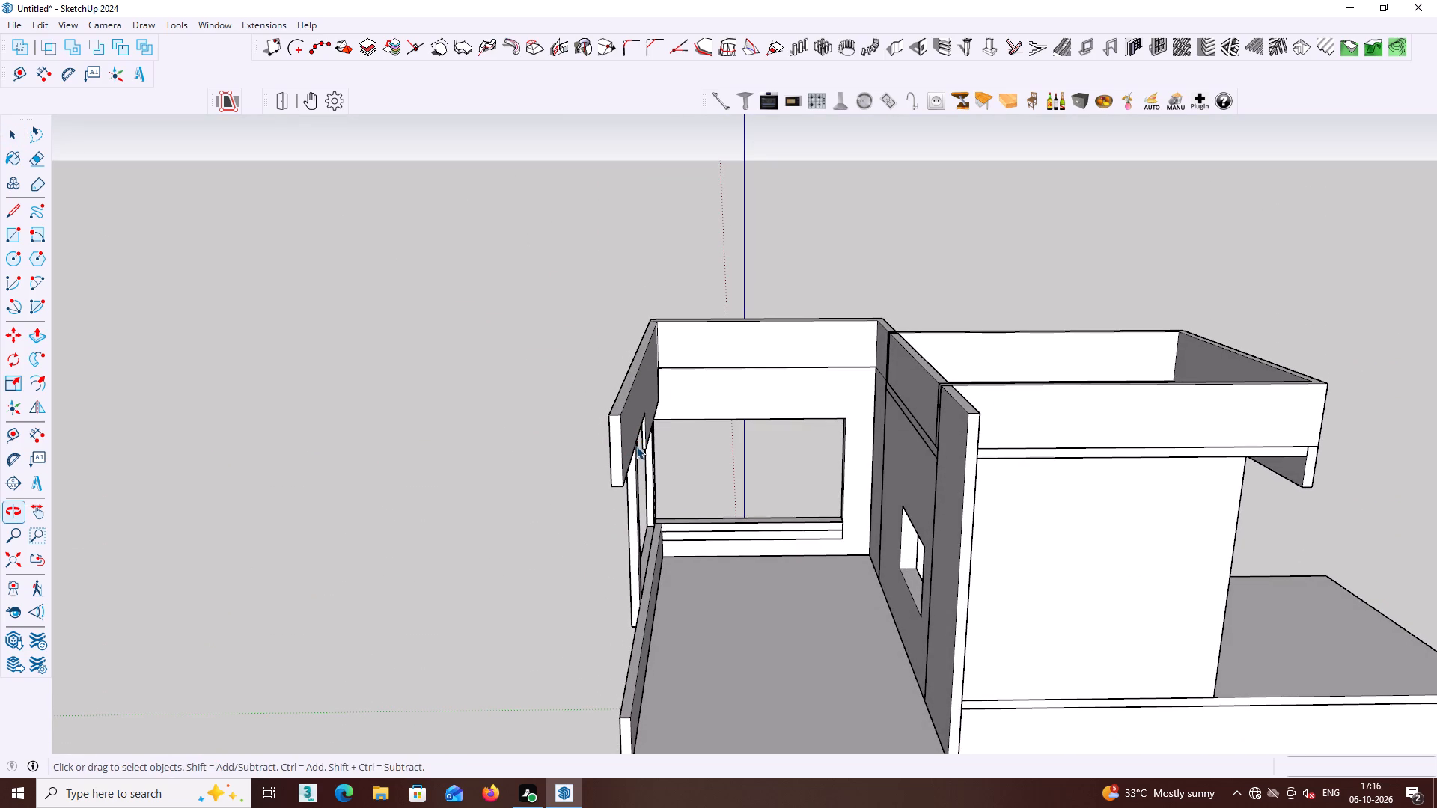
pyautogui.press('r')
pyautogui.click(611, 421)
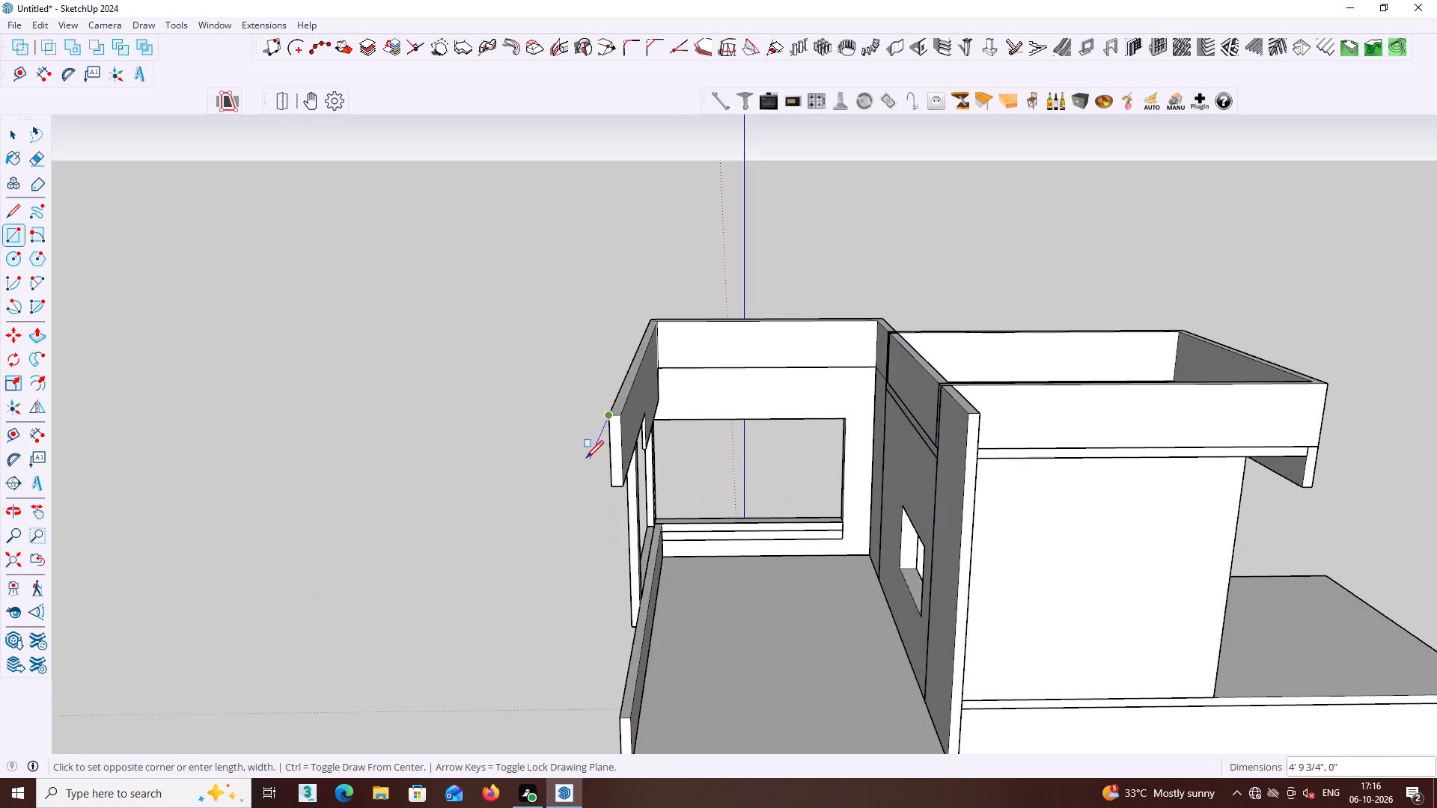
pyautogui.click(612, 489)
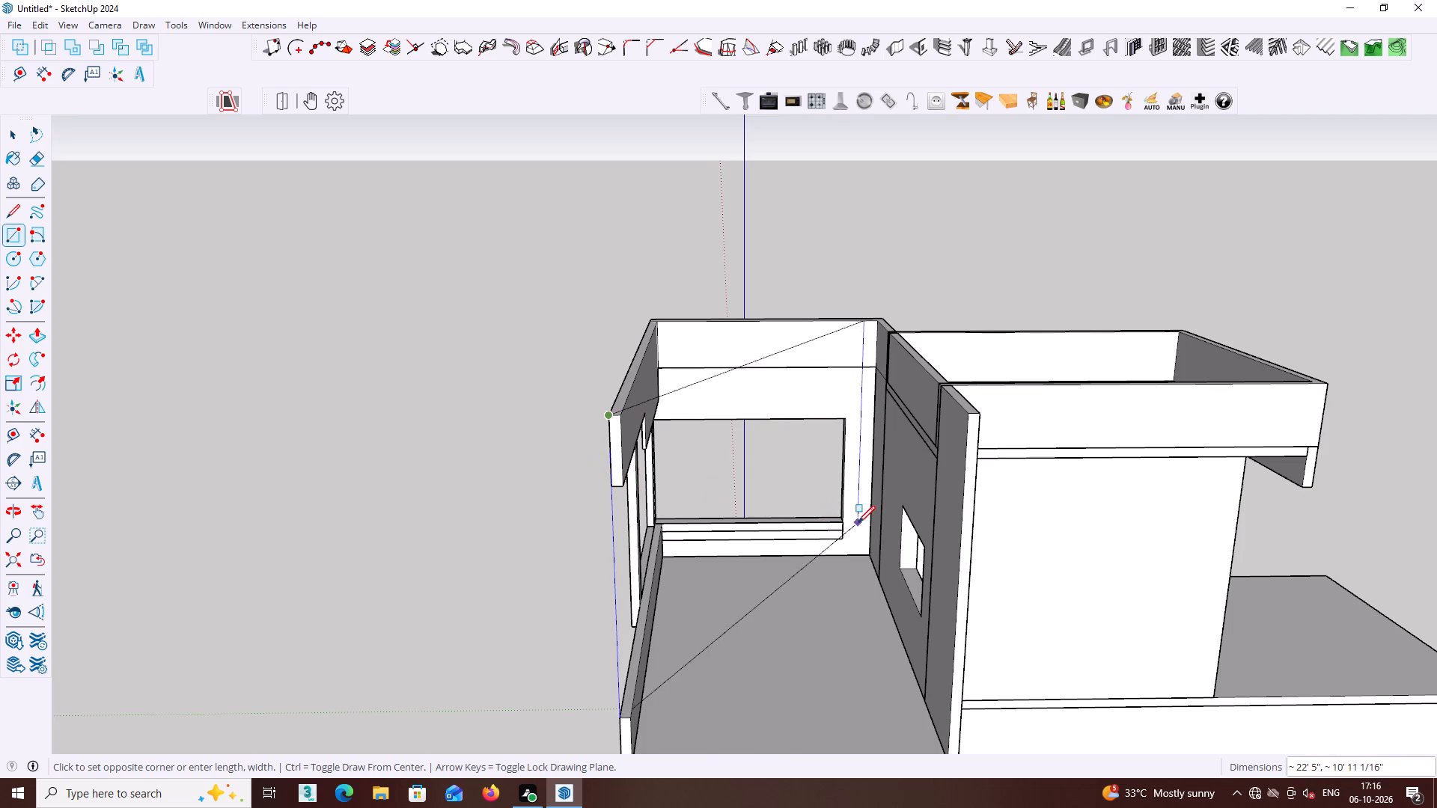
pyautogui.press('Left')
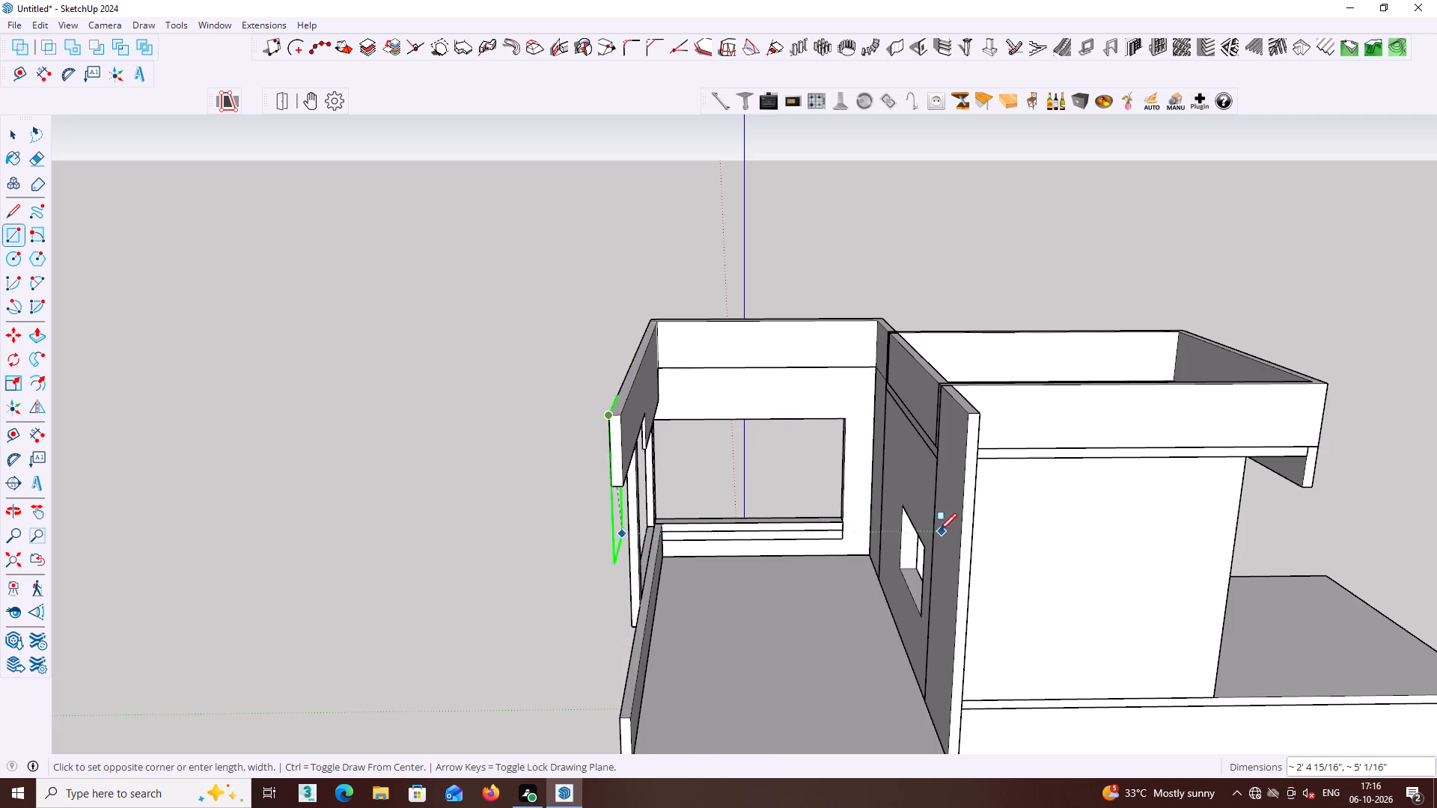
pyautogui.press('Right')
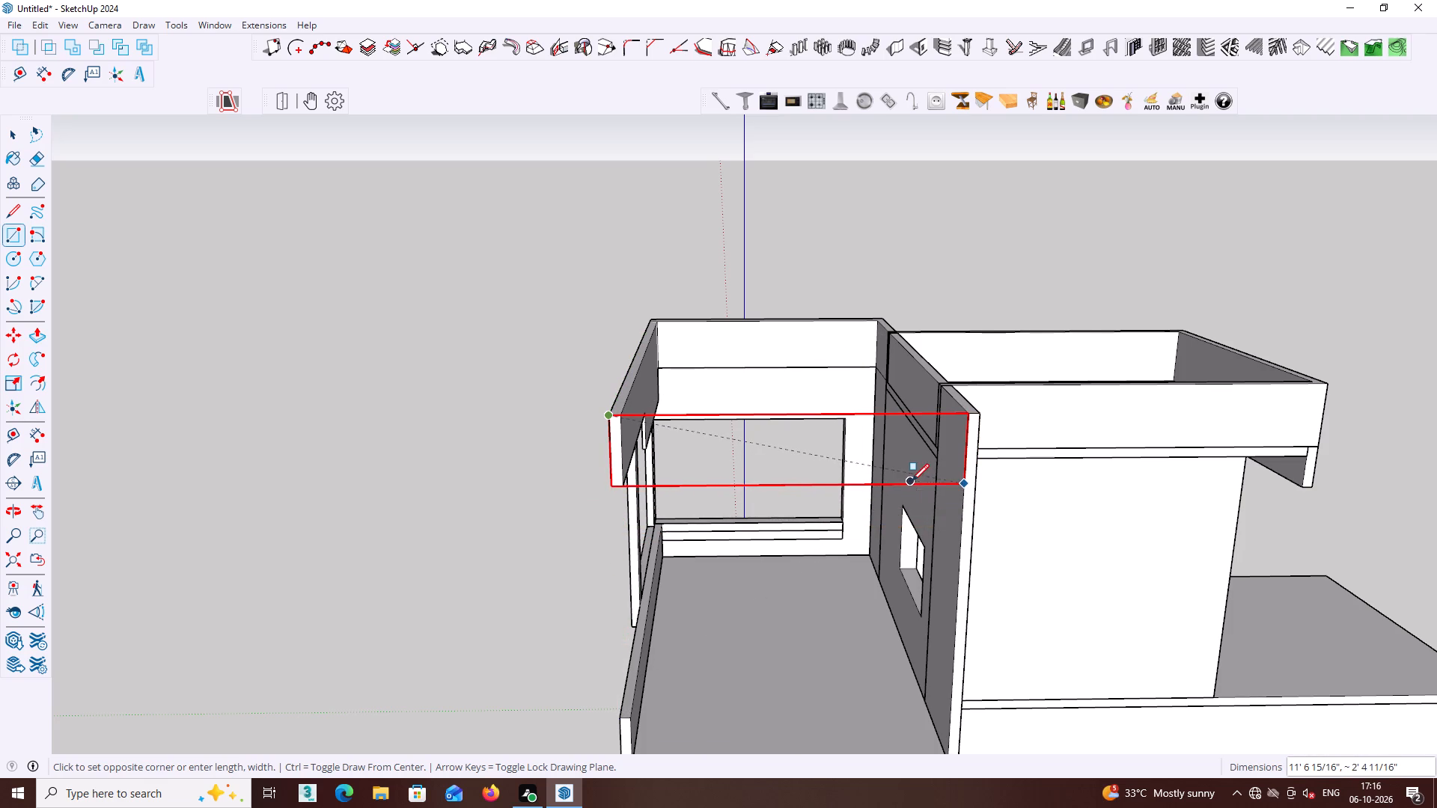
pyautogui.click(962, 483)
pyautogui.press('space')
pyautogui.press('space')
# Push/Pull the new side parapet face inward by 4.5" to give it thickness.
pyautogui.moveTo(804, 485); pyautogui.dragTo(1058, 652, button='middle')
pyautogui.moveTo(1028, 615); pyautogui.dragTo(1252, 631, button='middle')
pyautogui.scroll(3, 1102, 435)
pyautogui.moveTo(1034, 400); pyautogui.dragTo(1078, 400, button='middle')
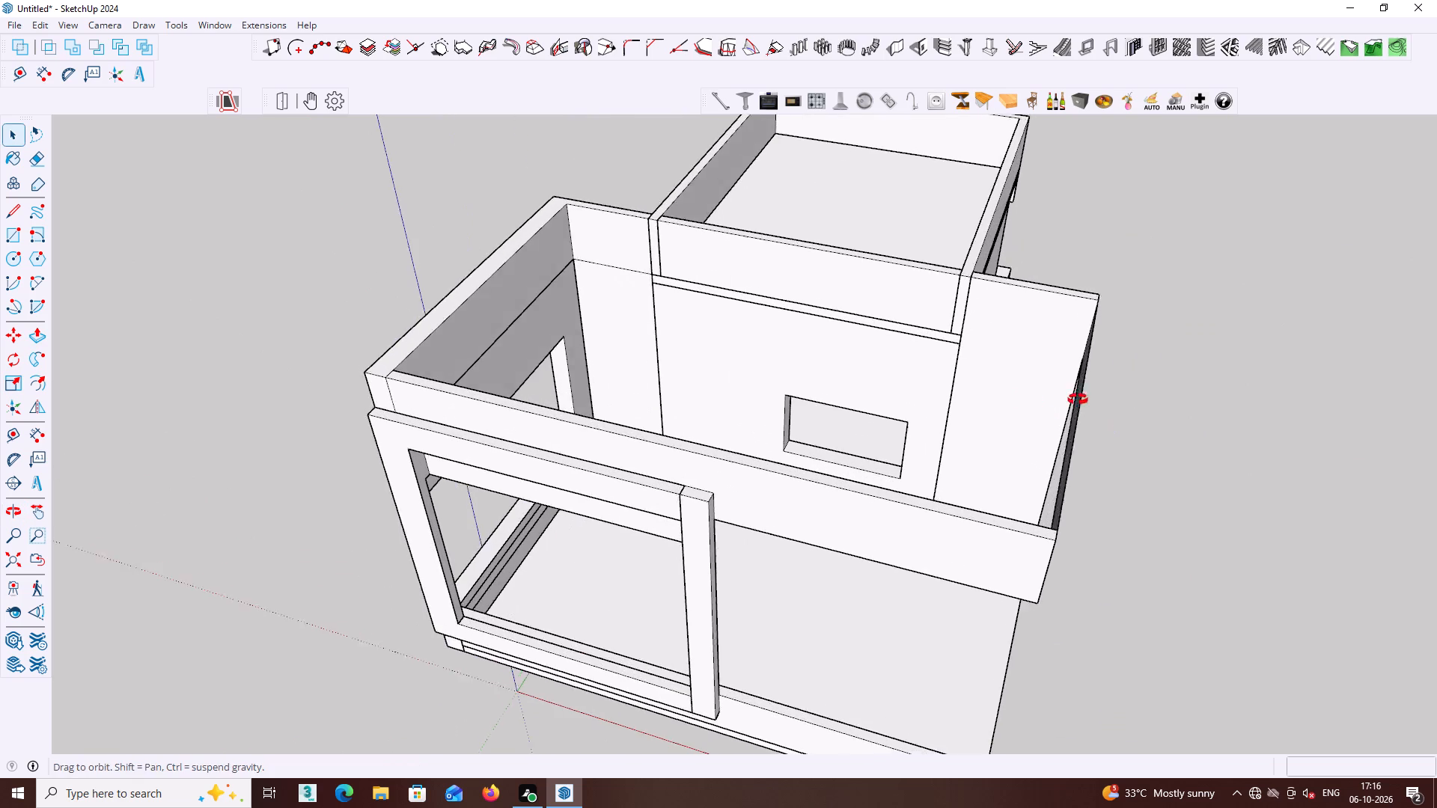
pyautogui.moveTo(1078, 400); pyautogui.dragTo(1337, 387, button='middle')
pyautogui.scroll(4, 1028, 283)
pyautogui.middleClick(1076, 264)
pyautogui.click(1050, 272)
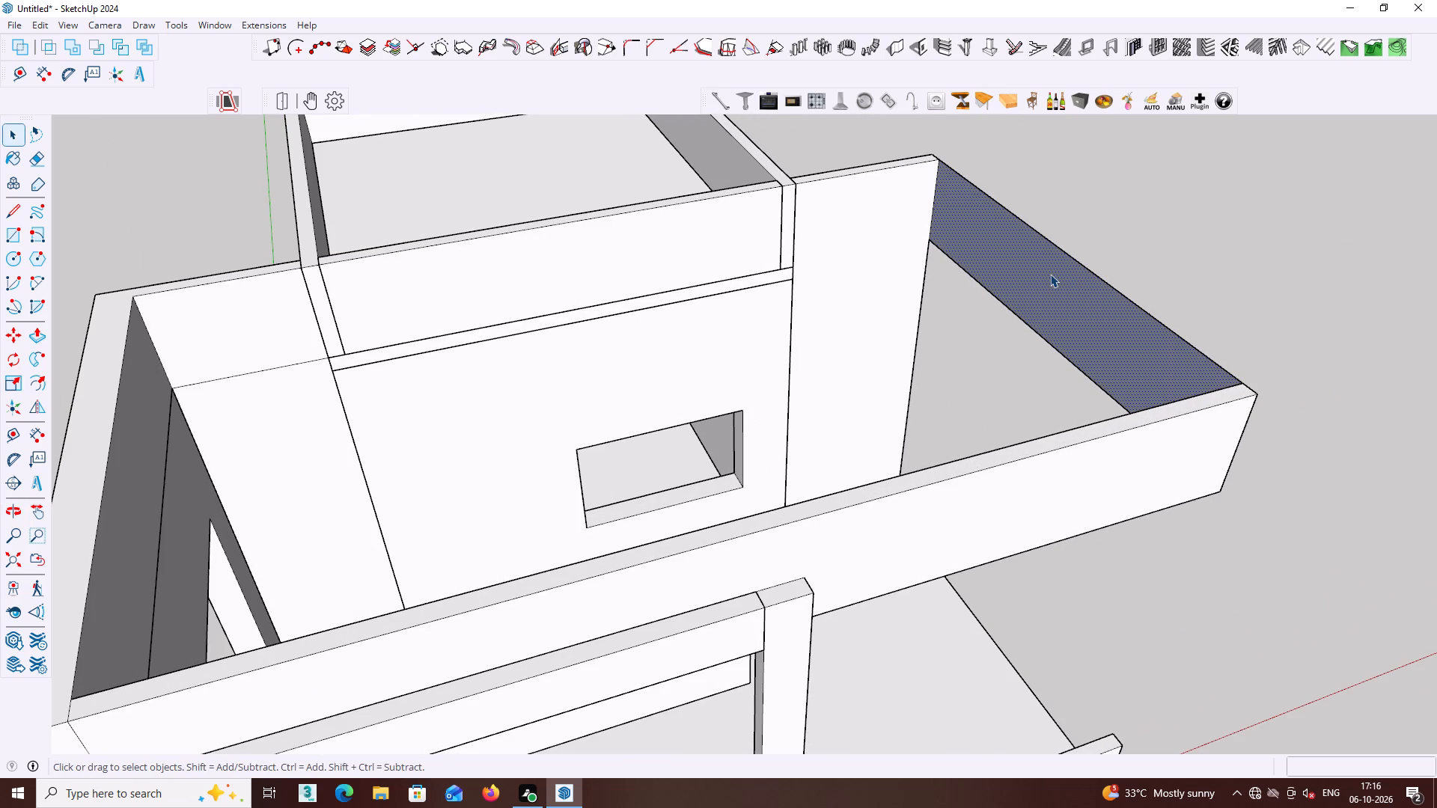
pyautogui.press('p')
pyautogui.click(1051, 275)
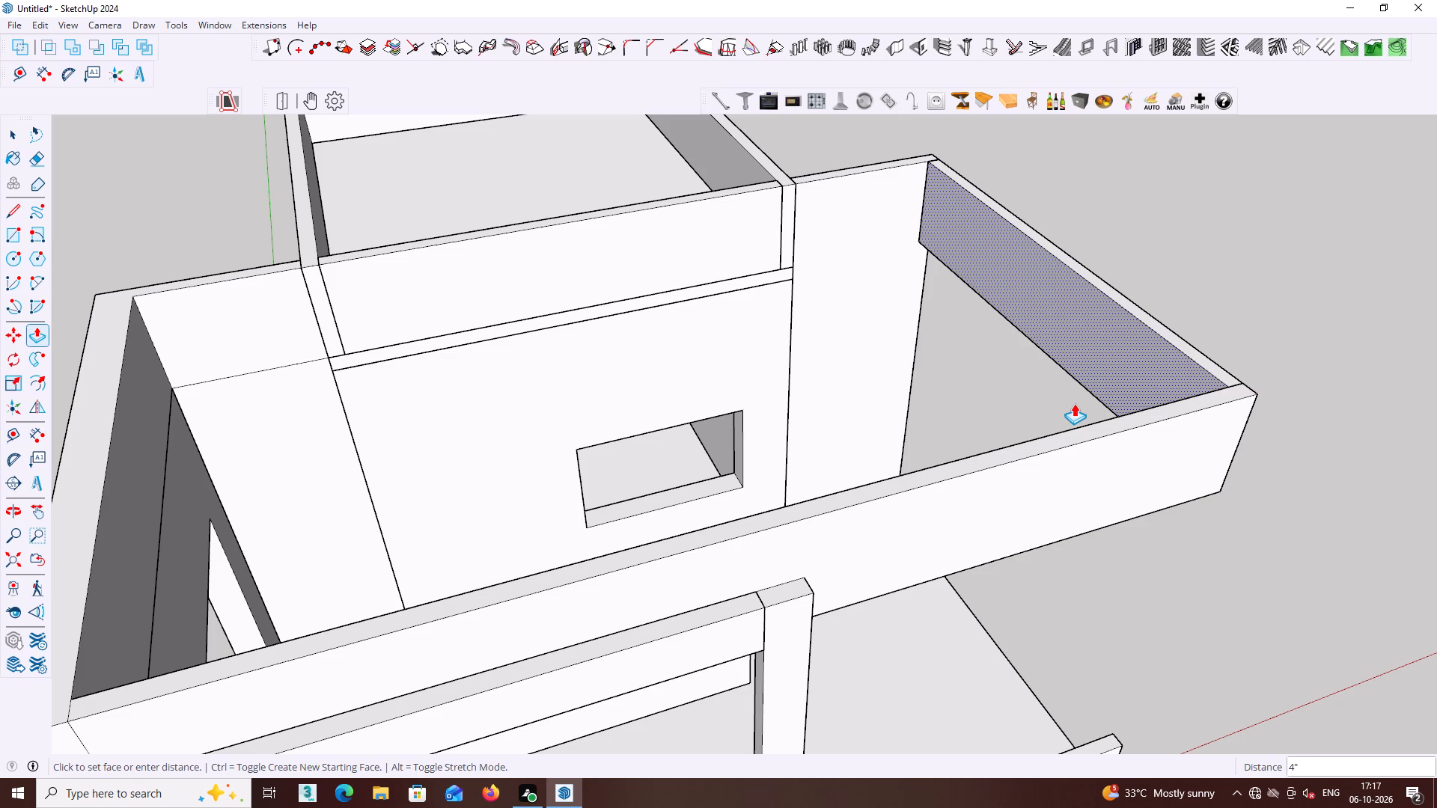
pyautogui.write('4.5')
pyautogui.press('Return')
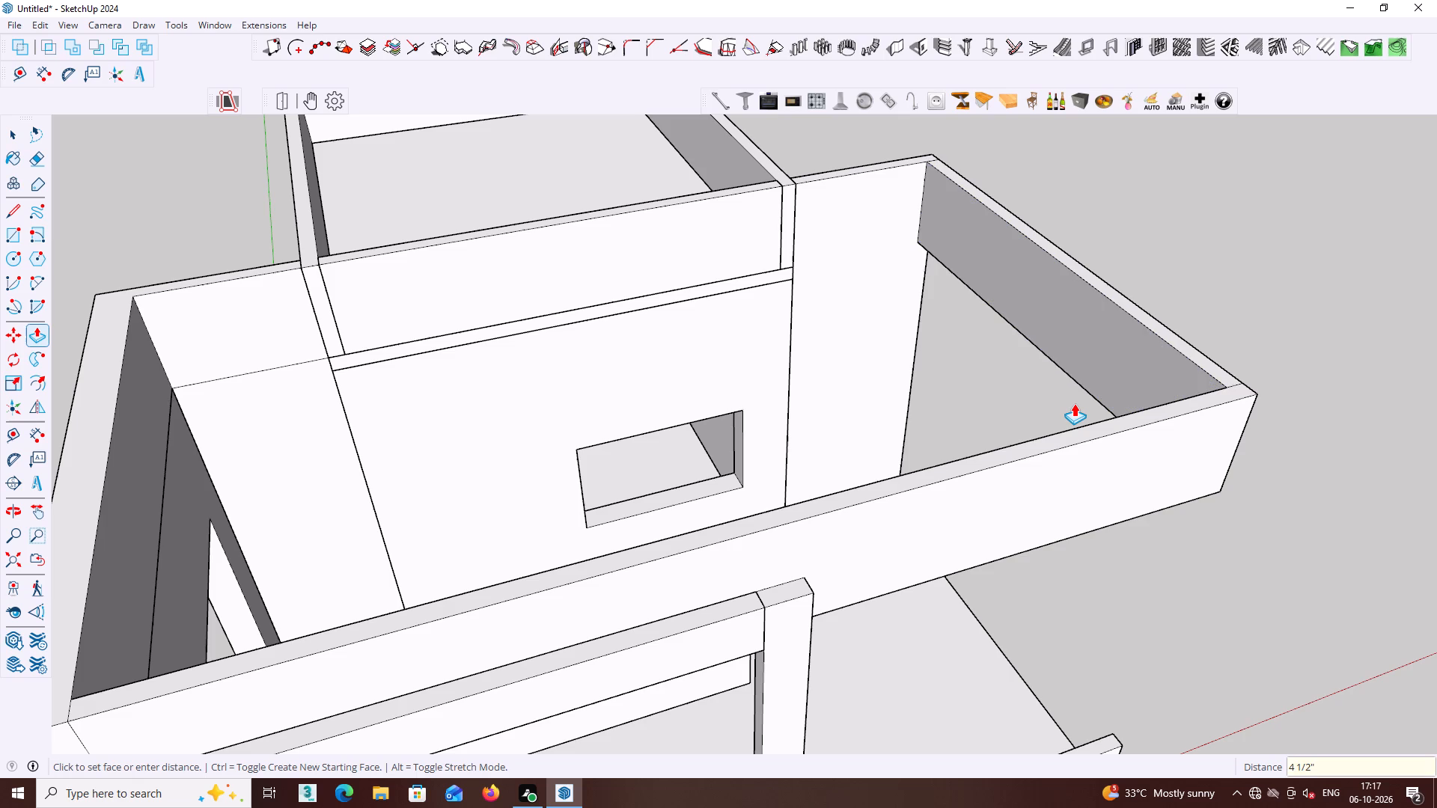
pyautogui.press('space')
# Erase the seam lines on the top and outer face where the new side parapet meets the front parapet.
pyautogui.moveTo(1259, 402); pyautogui.dragTo(1073, 393, button='middle')
pyautogui.press('e')
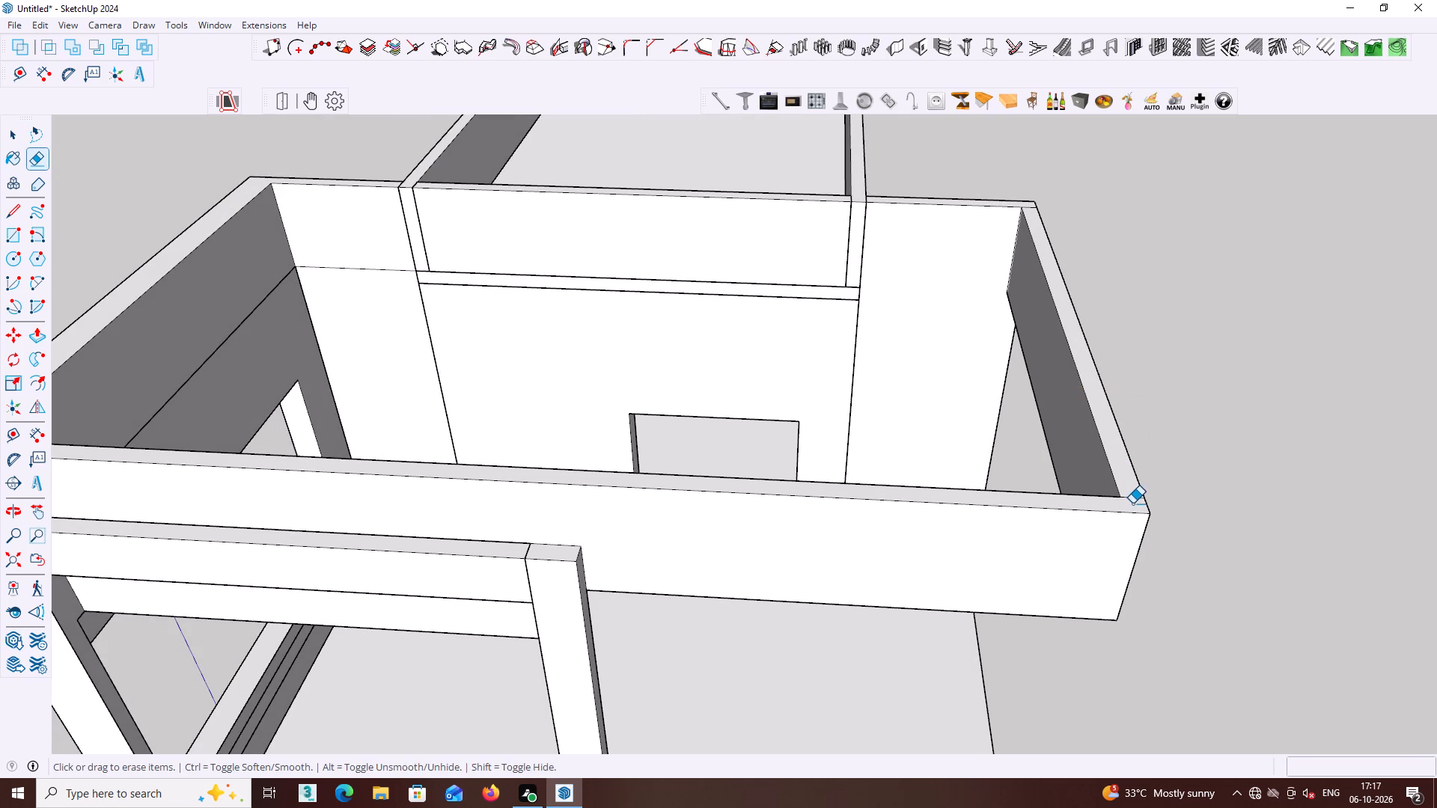
pyautogui.click(1132, 499)
pyautogui.moveTo(1158, 450); pyautogui.dragTo(699, 373, button='middle')
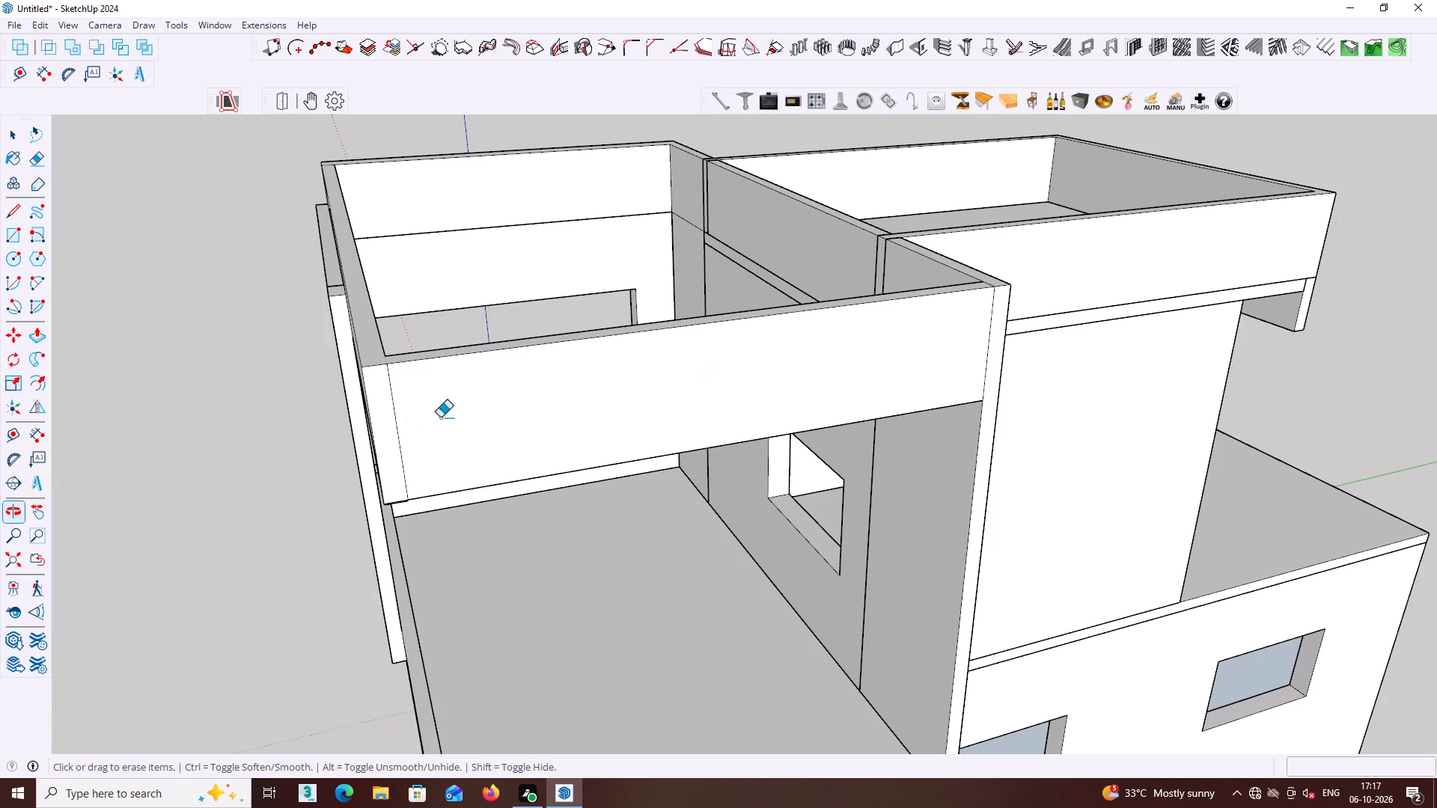
pyautogui.click(400, 438)
# Examine the underside of the corner where the new side parapet meets the front parapet.
pyautogui.moveTo(400, 438); pyautogui.dragTo(403, 206, button='middle')
pyautogui.scroll(3, 431, 254)
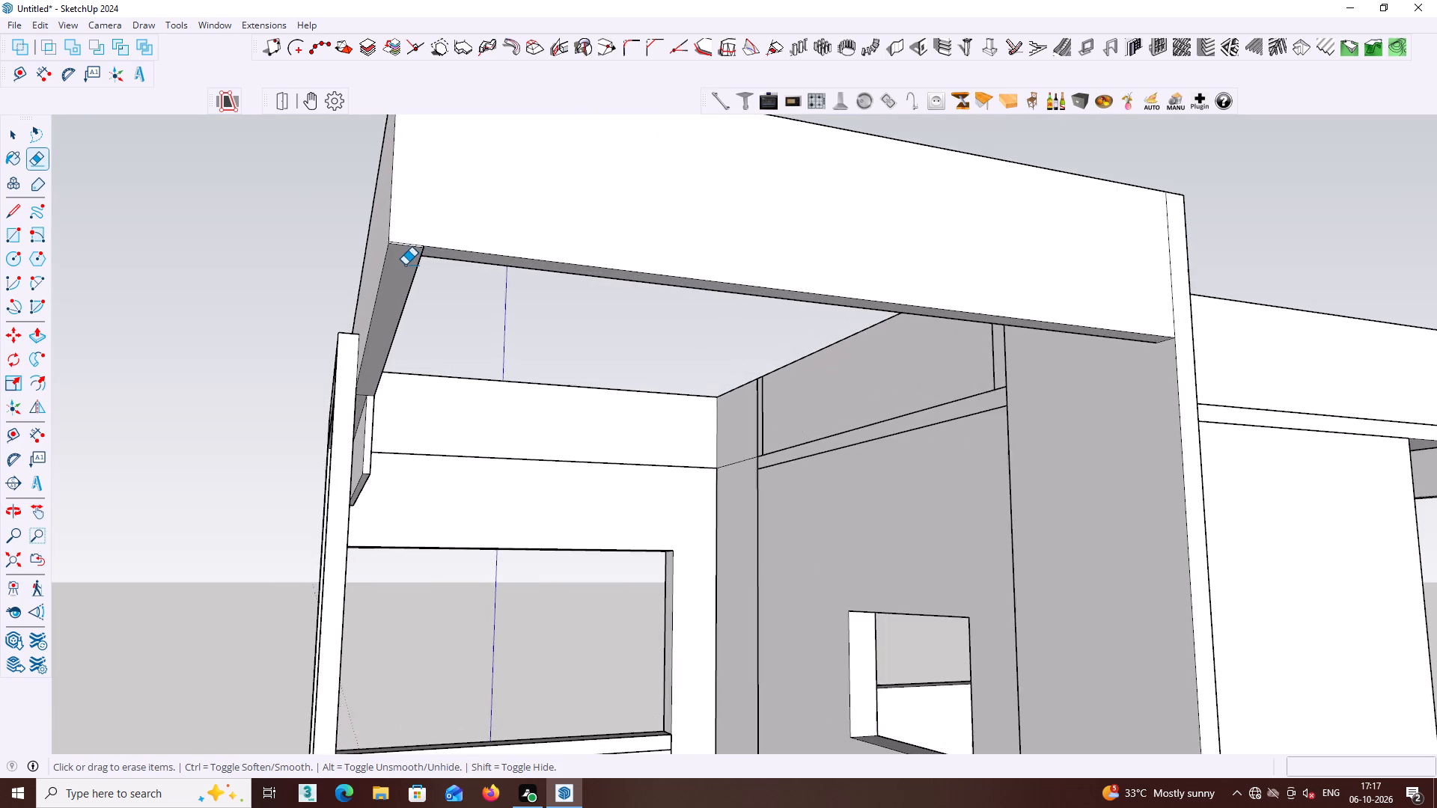
pyautogui.scroll(4, 405, 265)
pyautogui.moveTo(403, 242); pyautogui.dragTo(412, 343, button='middle')
pyautogui.scroll(1, 409, 331)
pyautogui.moveTo(413, 326); pyautogui.dragTo(403, 91, button='middle')
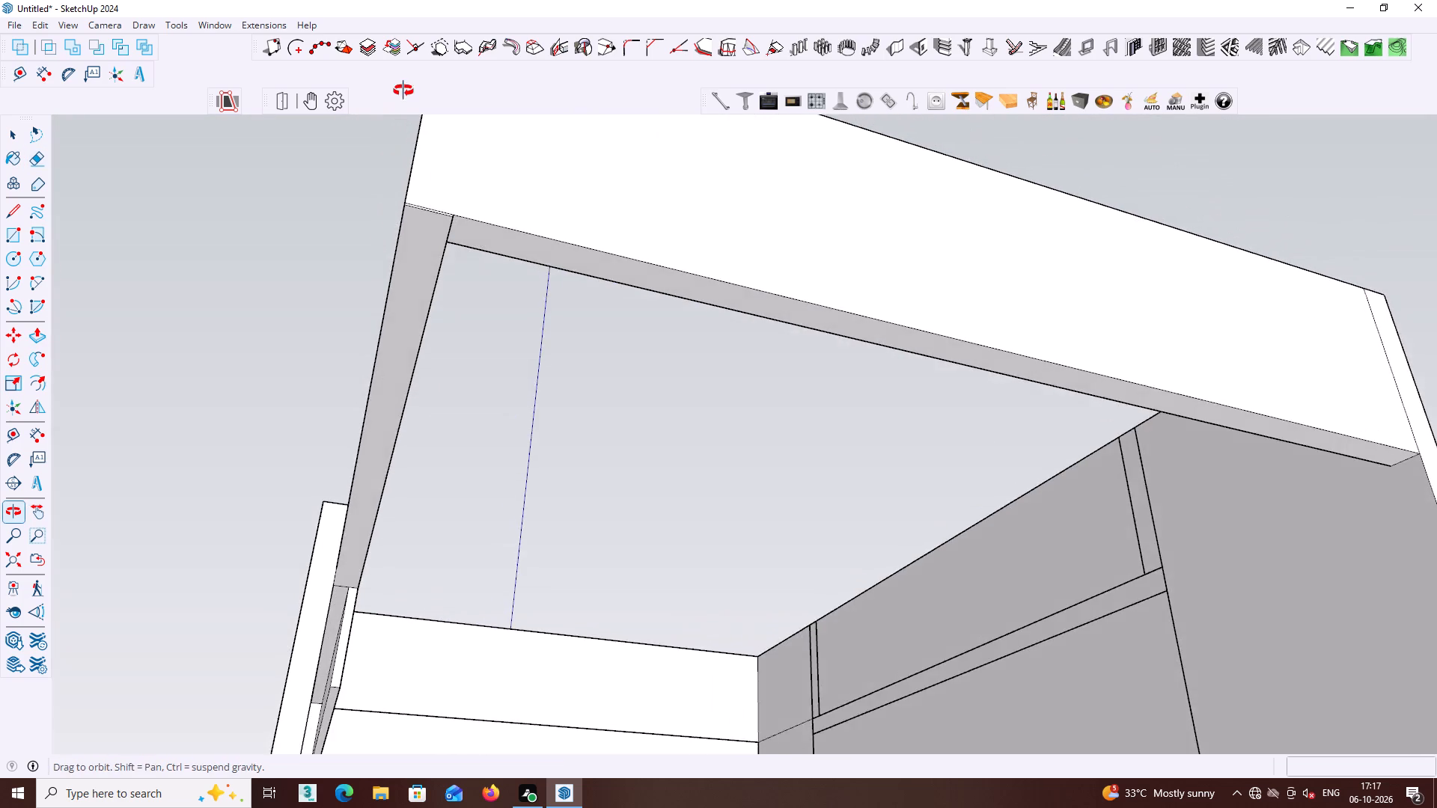
pyautogui.moveTo(403, 91); pyautogui.dragTo(278, 165, button='middle')
pyautogui.scroll(12, 438, 289)
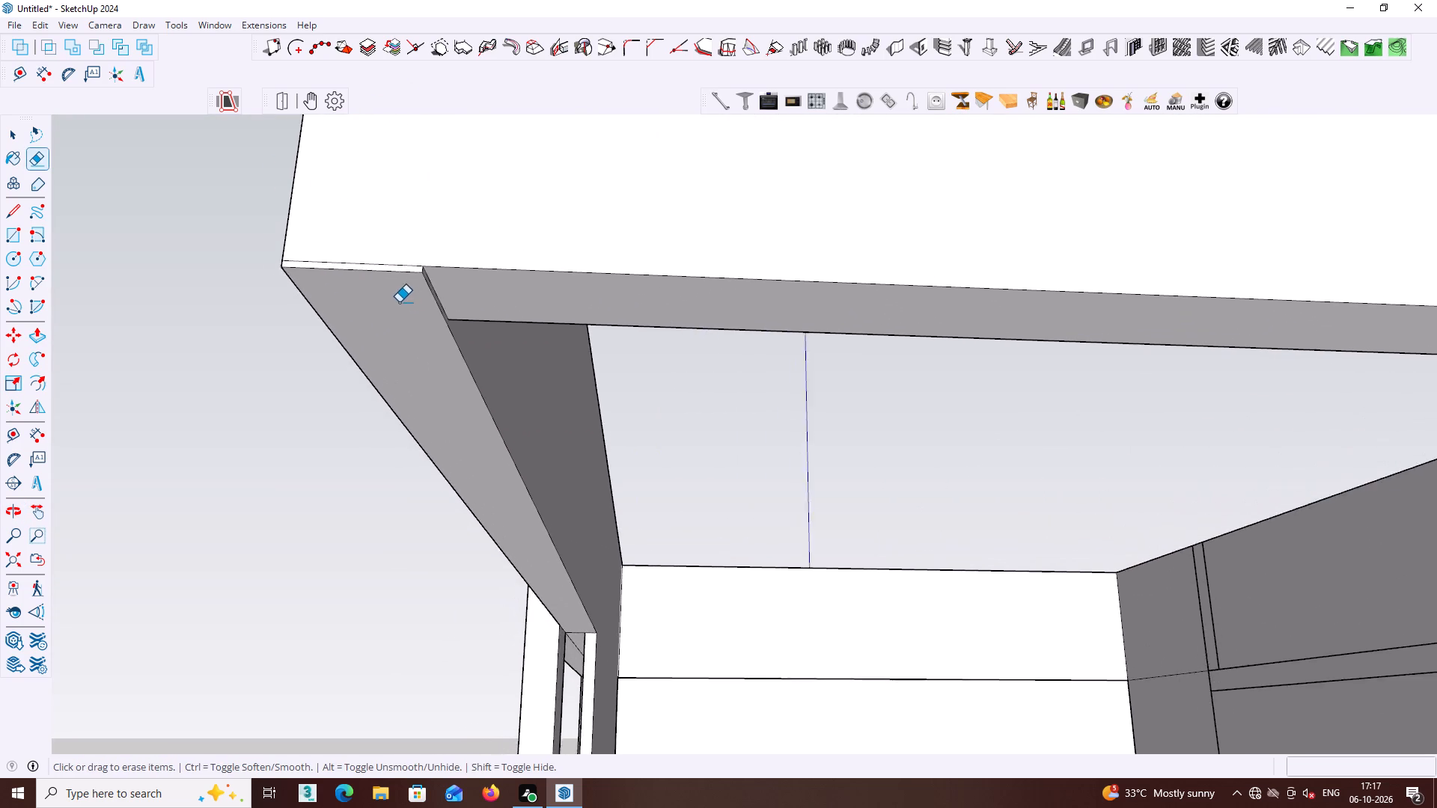
pyautogui.scroll(2, 399, 302)
pyautogui.moveTo(507, 273); pyautogui.dragTo(317, 337, button='middle')
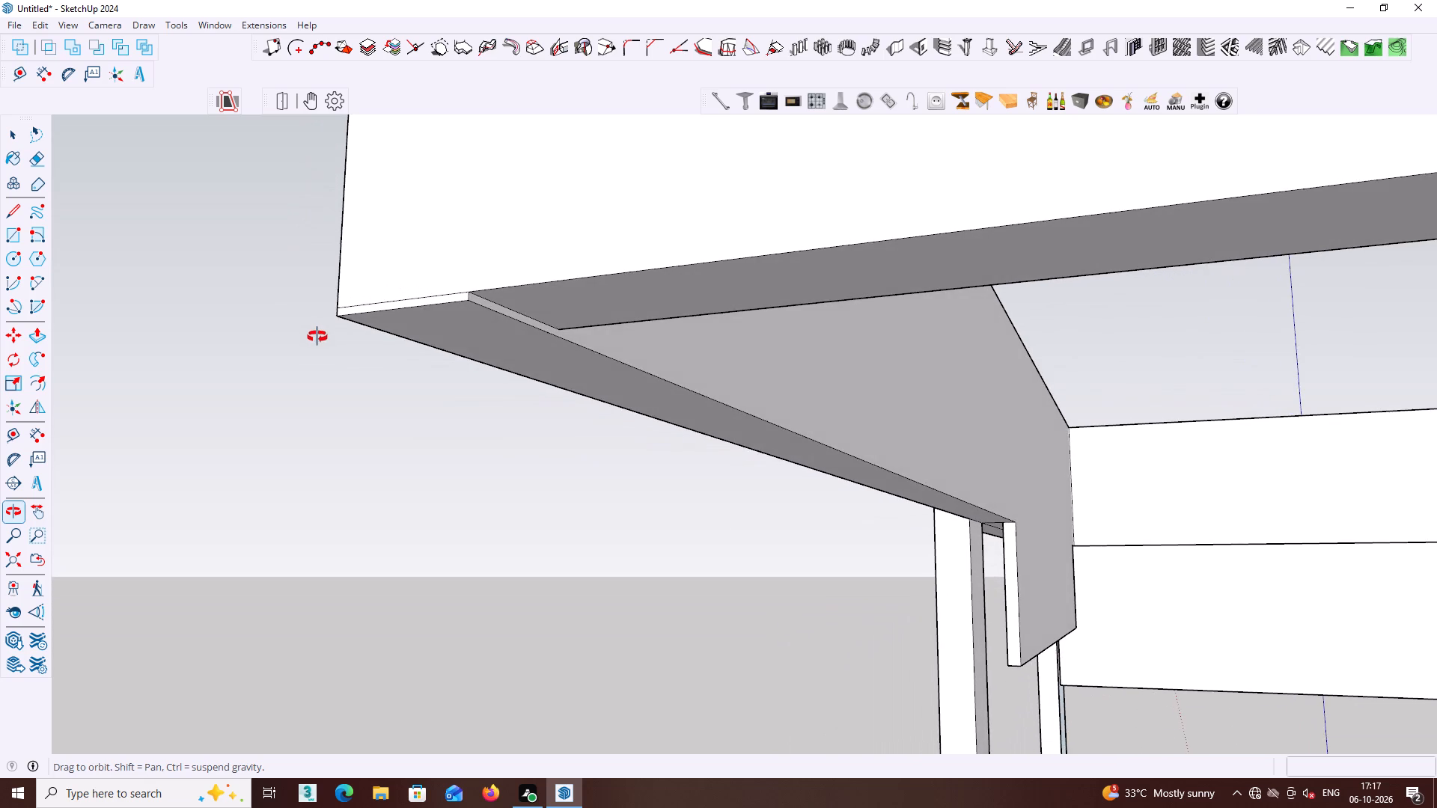
pyautogui.moveTo(317, 337); pyautogui.dragTo(345, 284, button='middle')
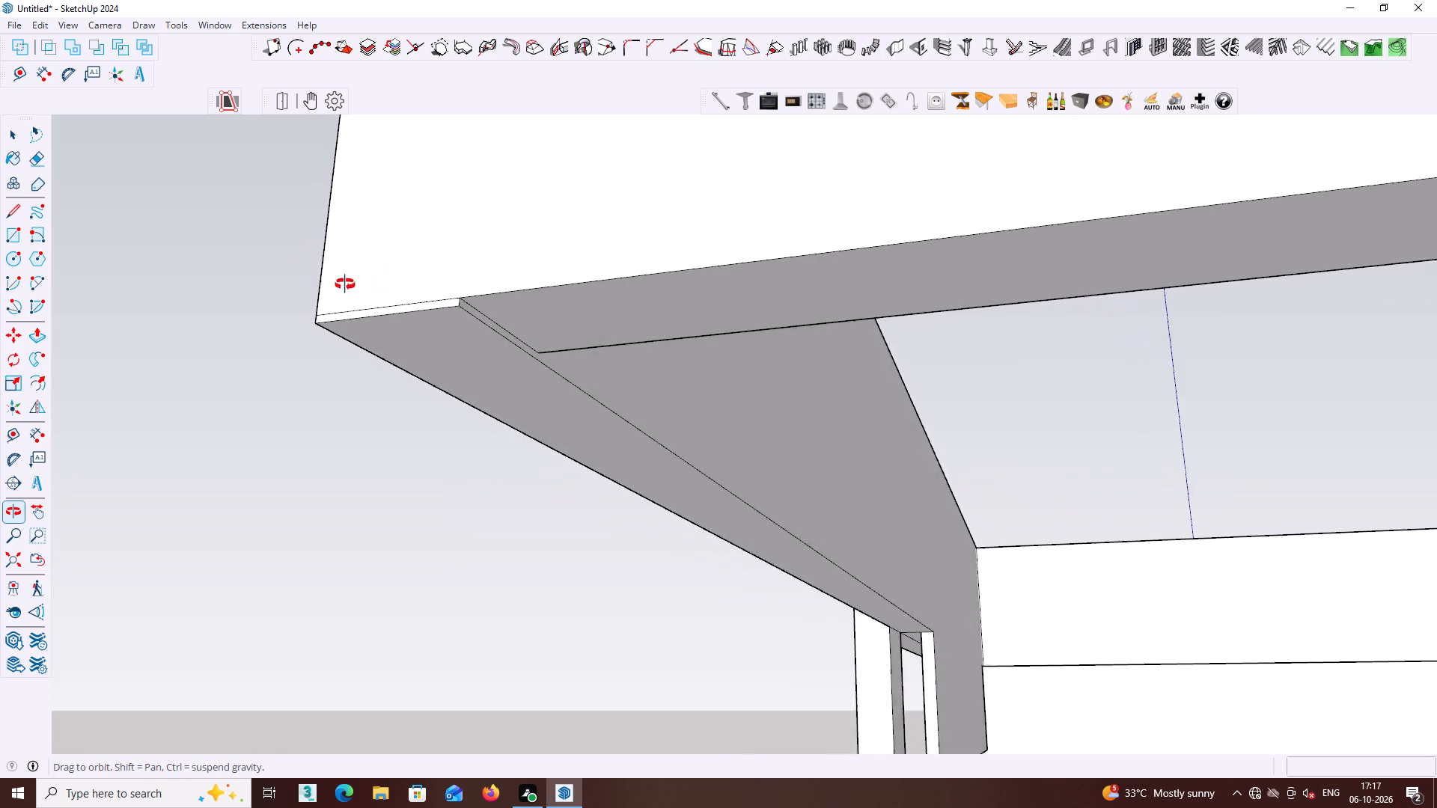
pyautogui.moveTo(345, 284); pyautogui.dragTo(260, 328, button='middle')
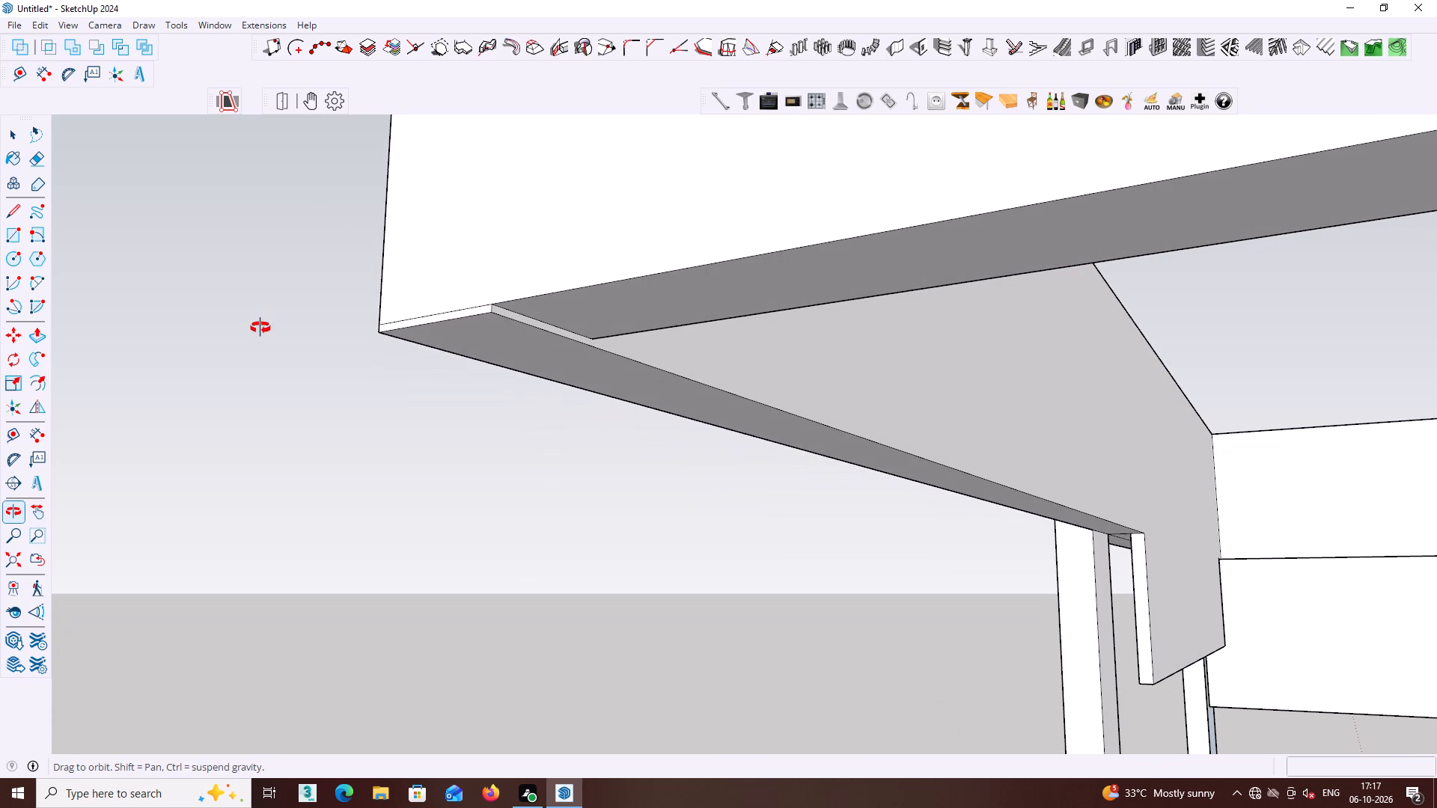
pyautogui.moveTo(260, 328); pyautogui.dragTo(394, 343, button='middle')
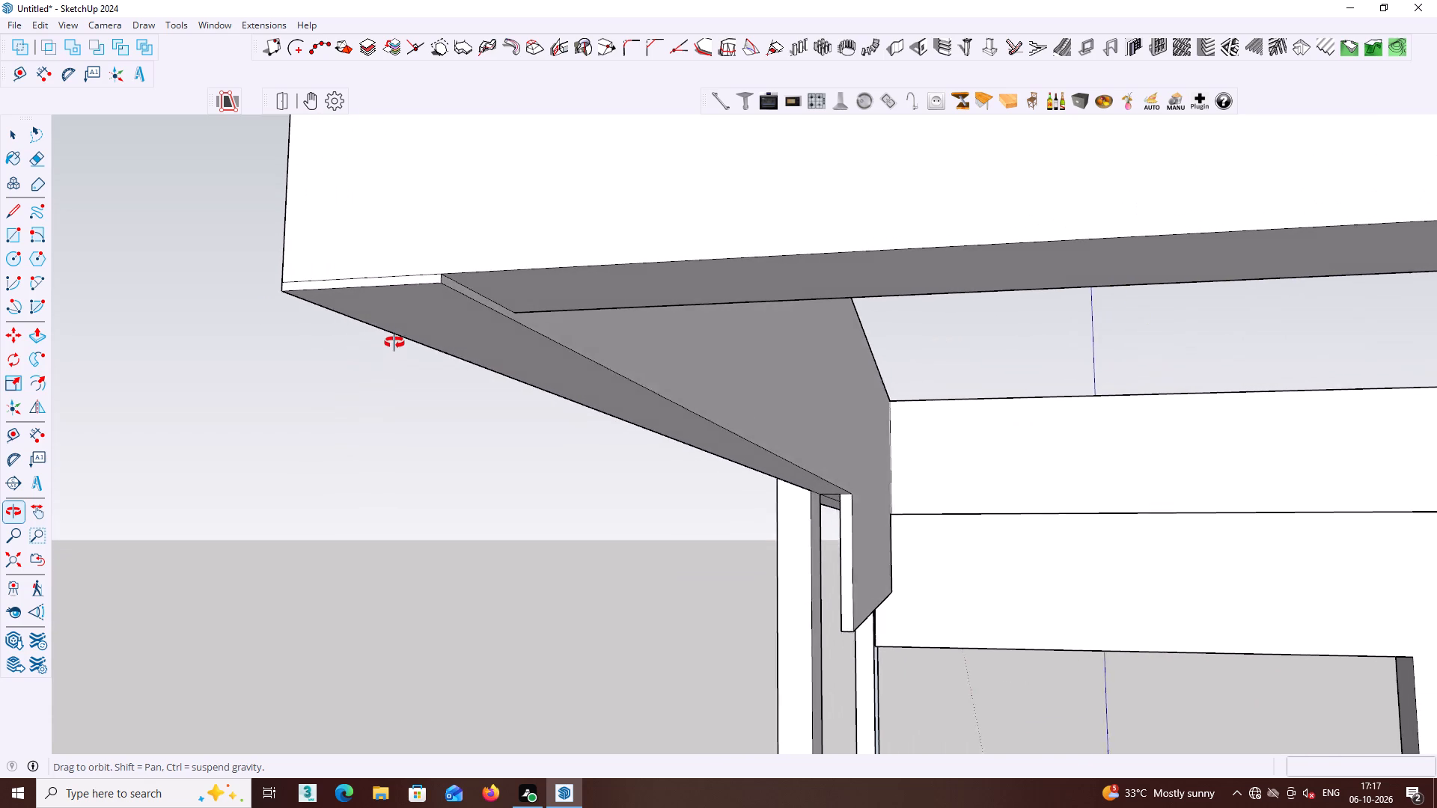
pyautogui.moveTo(394, 343); pyautogui.dragTo(406, 308, button='middle')
pyautogui.moveTo(462, 315); pyautogui.dragTo(409, 352, button='middle')
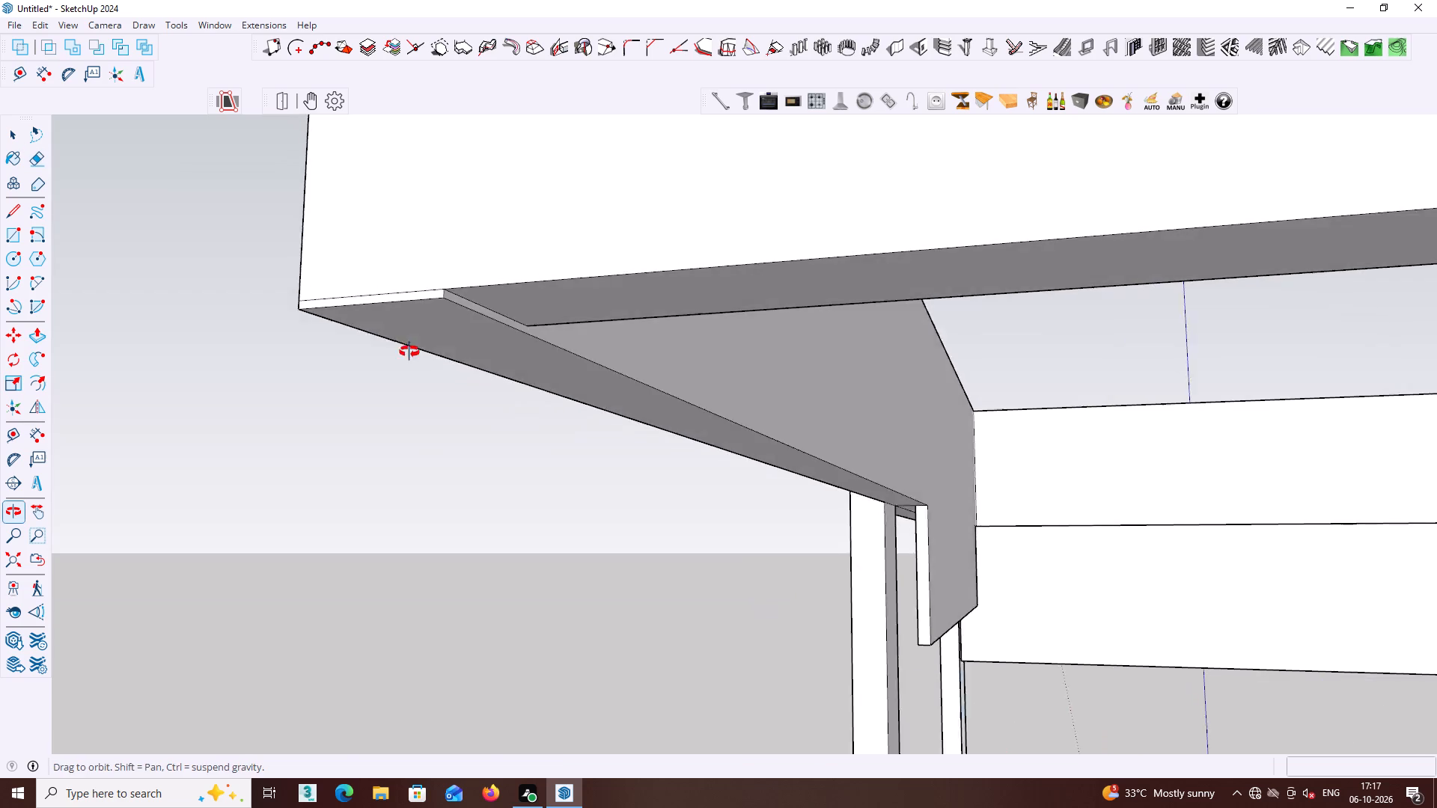
pyautogui.moveTo(409, 352); pyautogui.dragTo(388, 390, button='middle')
pyautogui.scroll(-4, 424, 385)
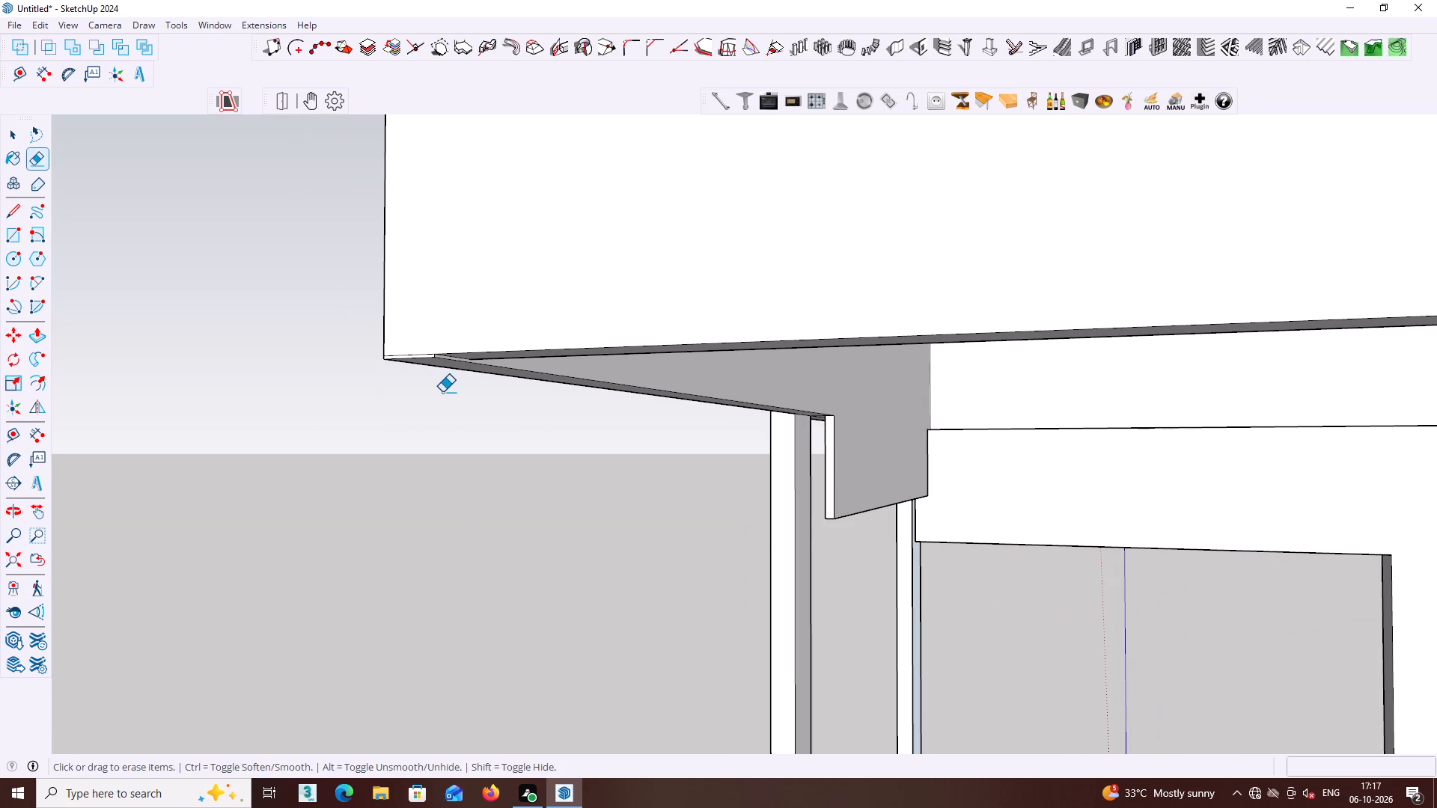
# Erase the seam lines on the outer face and top where the new side parapet meets the tall side wall.
pyautogui.scroll(-8, 442, 392)
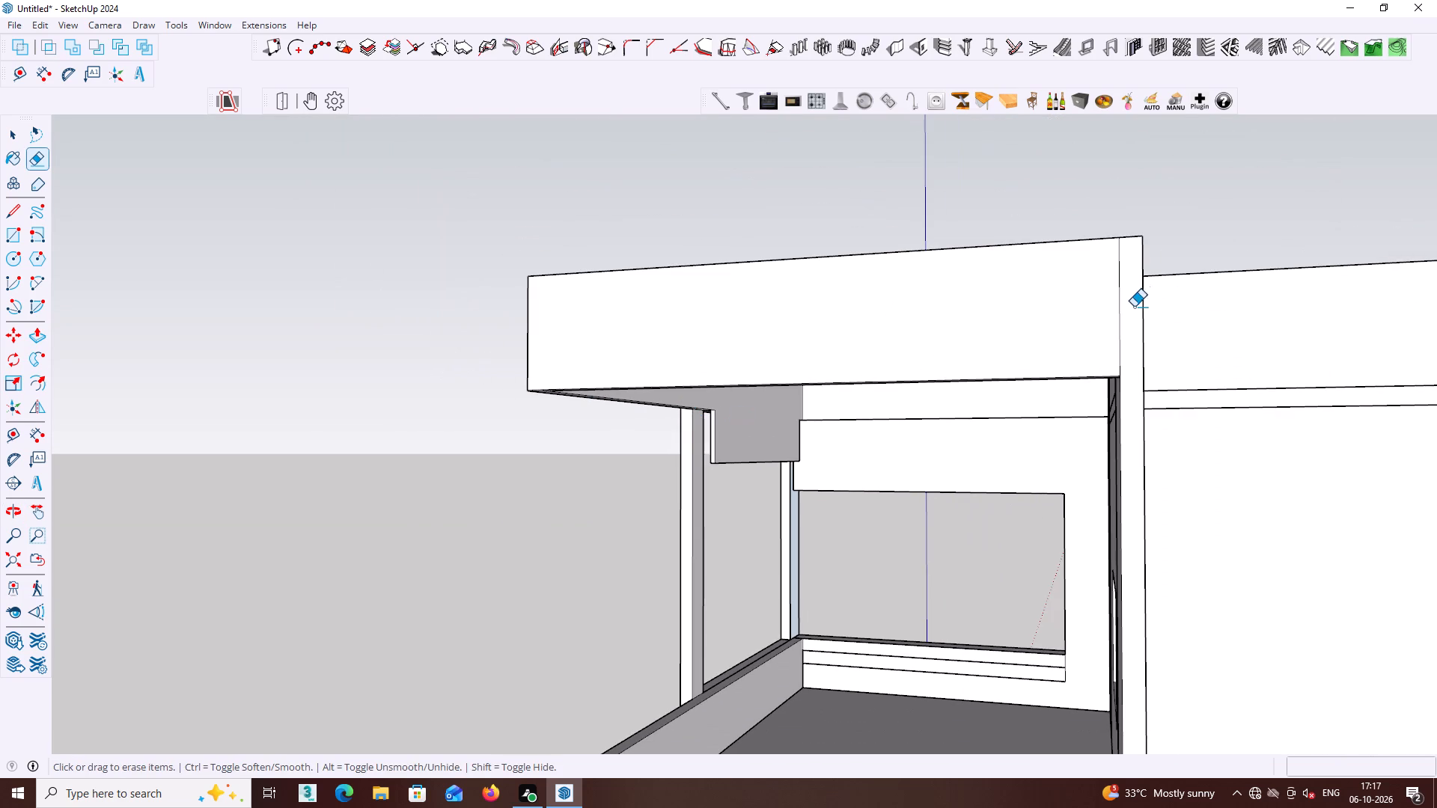
pyautogui.click(1122, 321)
pyautogui.click(1122, 321)
pyautogui.click(1118, 325)
pyautogui.moveTo(1110, 322); pyautogui.dragTo(877, 324, button='middle')
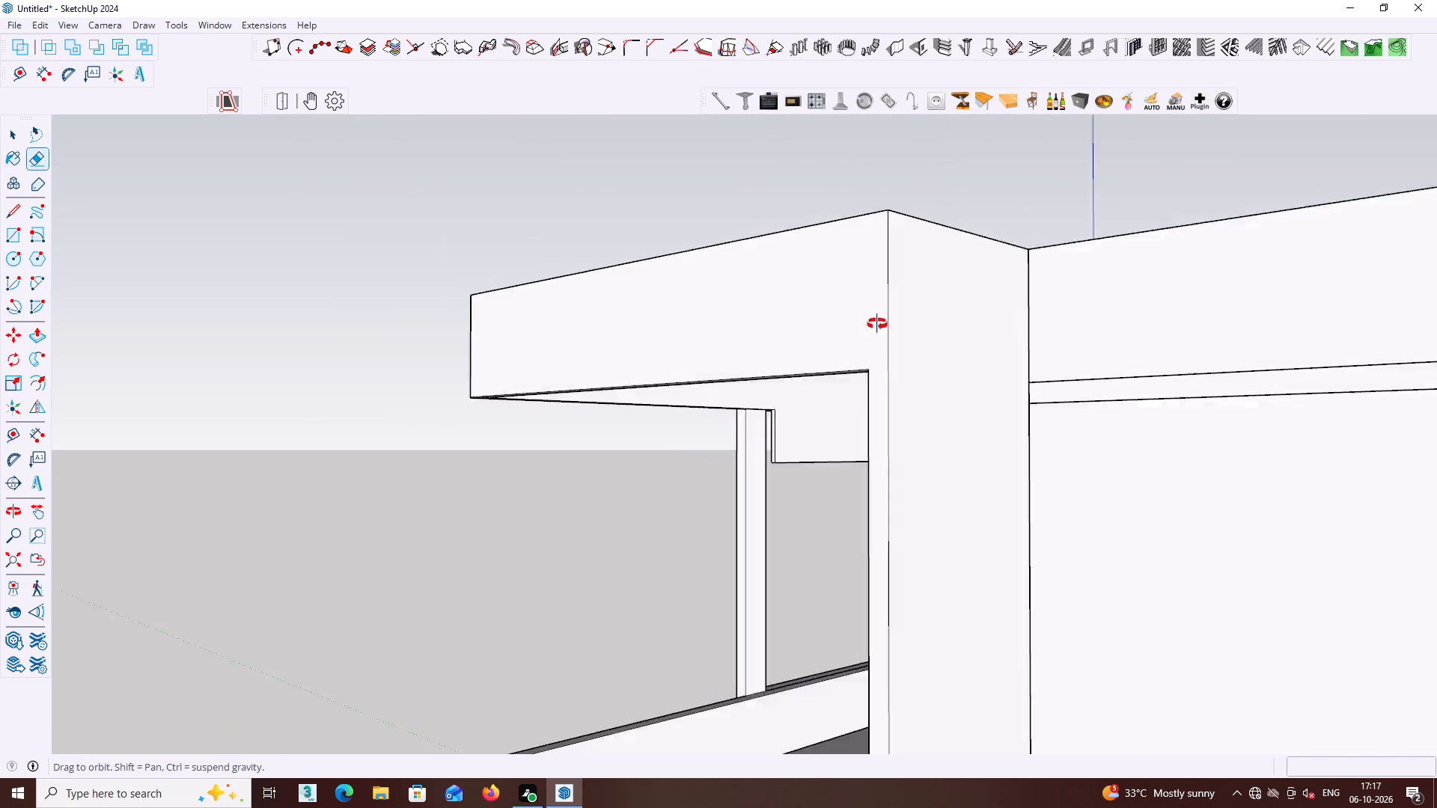
pyautogui.moveTo(877, 324); pyautogui.dragTo(1314, 430, button='middle')
pyautogui.moveTo(1067, 381); pyautogui.dragTo(1348, 537, button='middle')
pyautogui.moveTo(1100, 474); pyautogui.dragTo(1141, 520, button='middle')
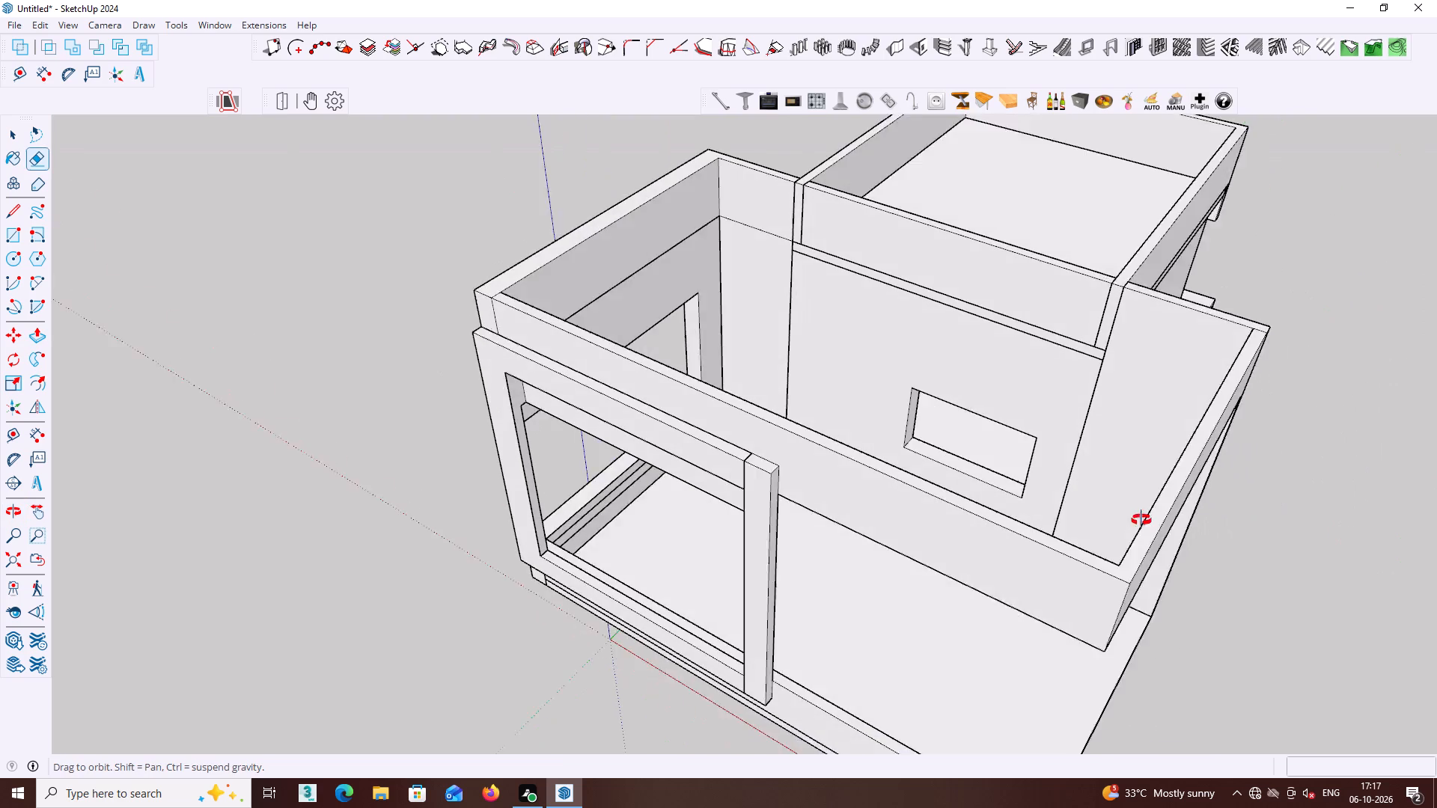
pyautogui.moveTo(1141, 520); pyautogui.dragTo(1161, 530, button='middle')
pyautogui.moveTo(1171, 489); pyautogui.dragTo(1218, 514, button='middle')
pyautogui.scroll(7, 1275, 248)
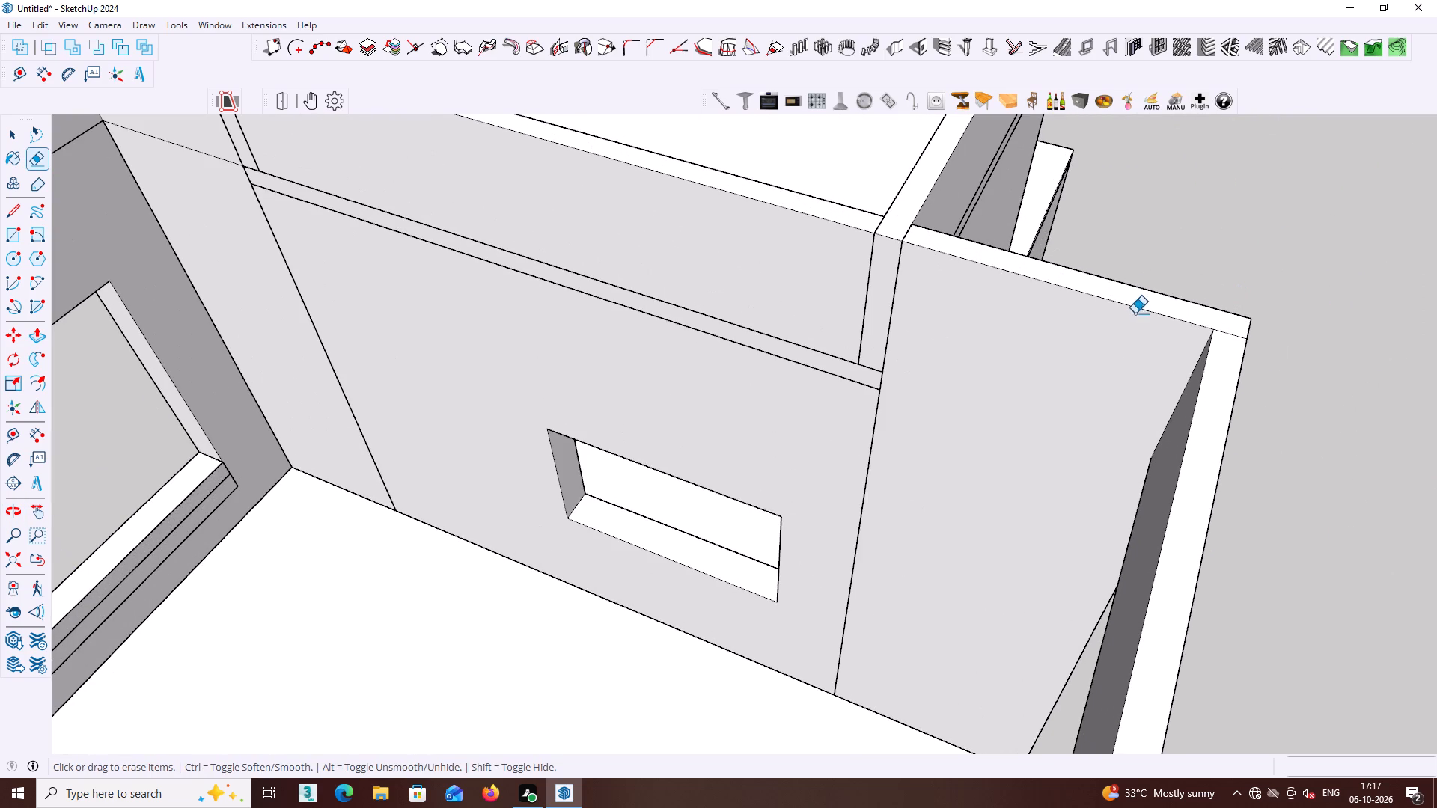
pyautogui.click(1233, 334)
# Erase the seam lines on the front face and top at the front parapet's opposite corner, above the framed opening.
pyautogui.scroll(-6, 1233, 337)
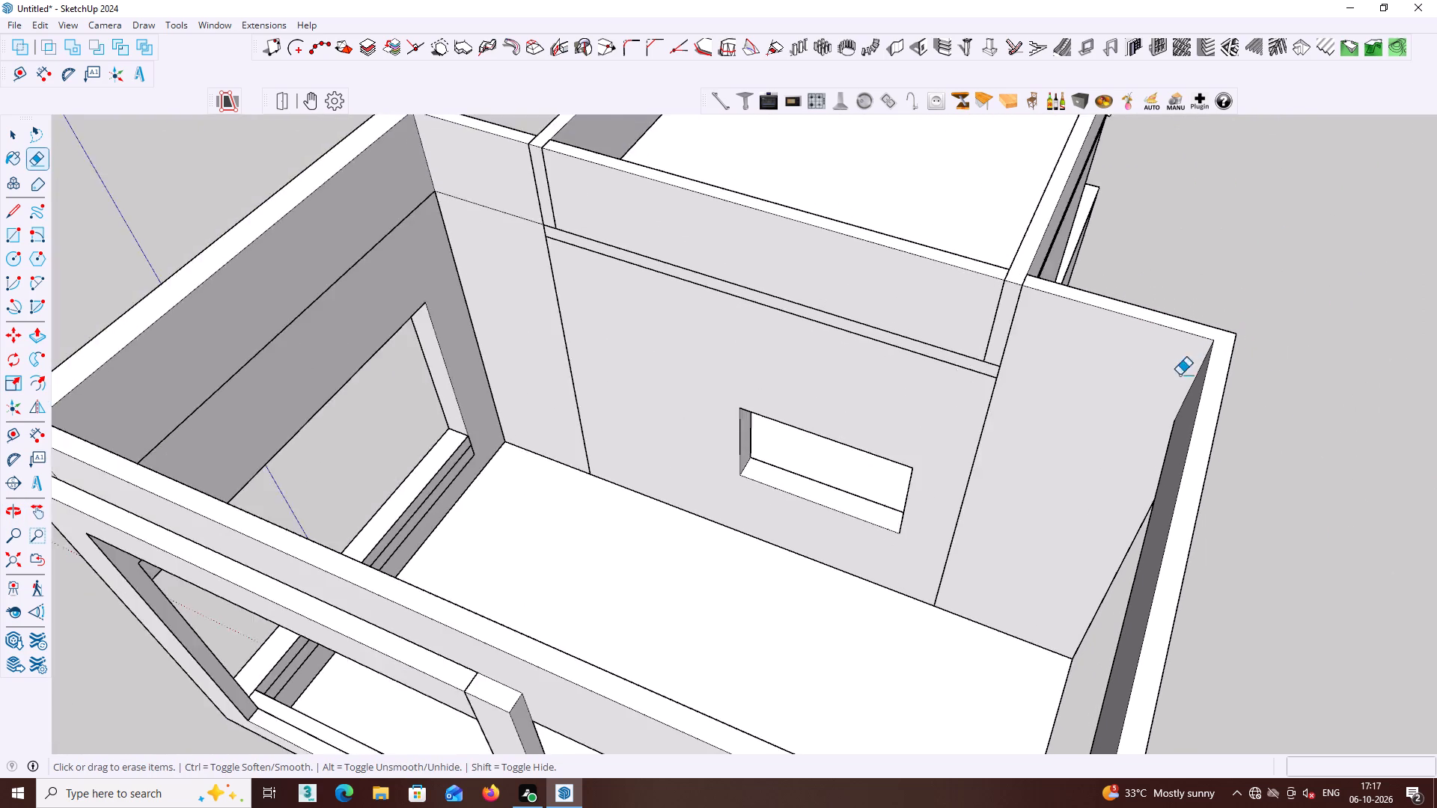
pyautogui.scroll(-11, 1180, 375)
pyautogui.moveTo(1058, 483); pyautogui.dragTo(1197, 273, button='middle')
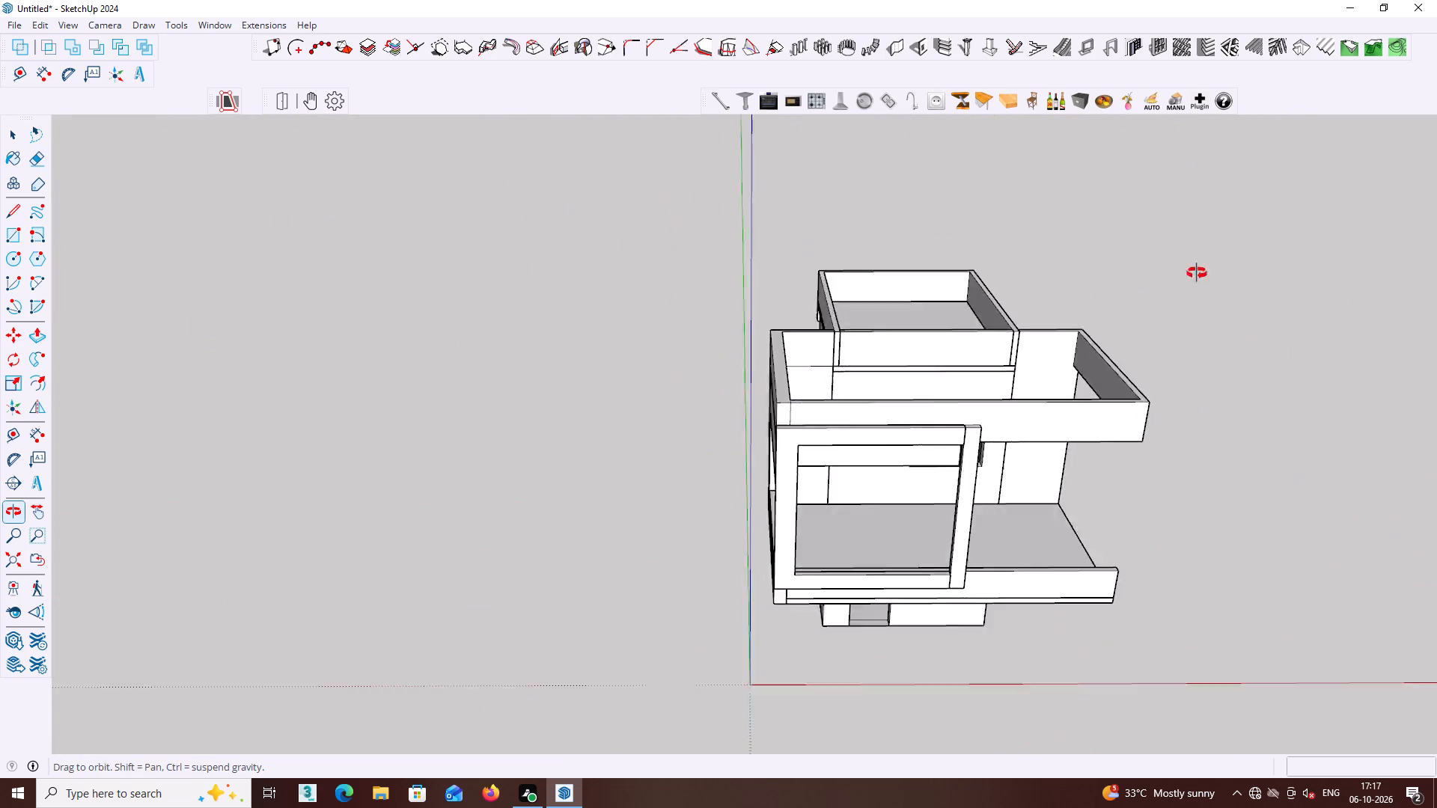
pyautogui.moveTo(1197, 273); pyautogui.dragTo(1012, 129, button='middle')
pyautogui.scroll(-1, 1122, 124)
pyautogui.scroll(6, 814, 371)
pyautogui.moveTo(742, 352); pyautogui.dragTo(899, 490, button='middle')
pyautogui.scroll(3, 845, 432)
pyautogui.click(811, 397)
pyautogui.scroll(-3, 812, 396)
pyautogui.moveTo(851, 403); pyautogui.dragTo(855, 545, button='middle')
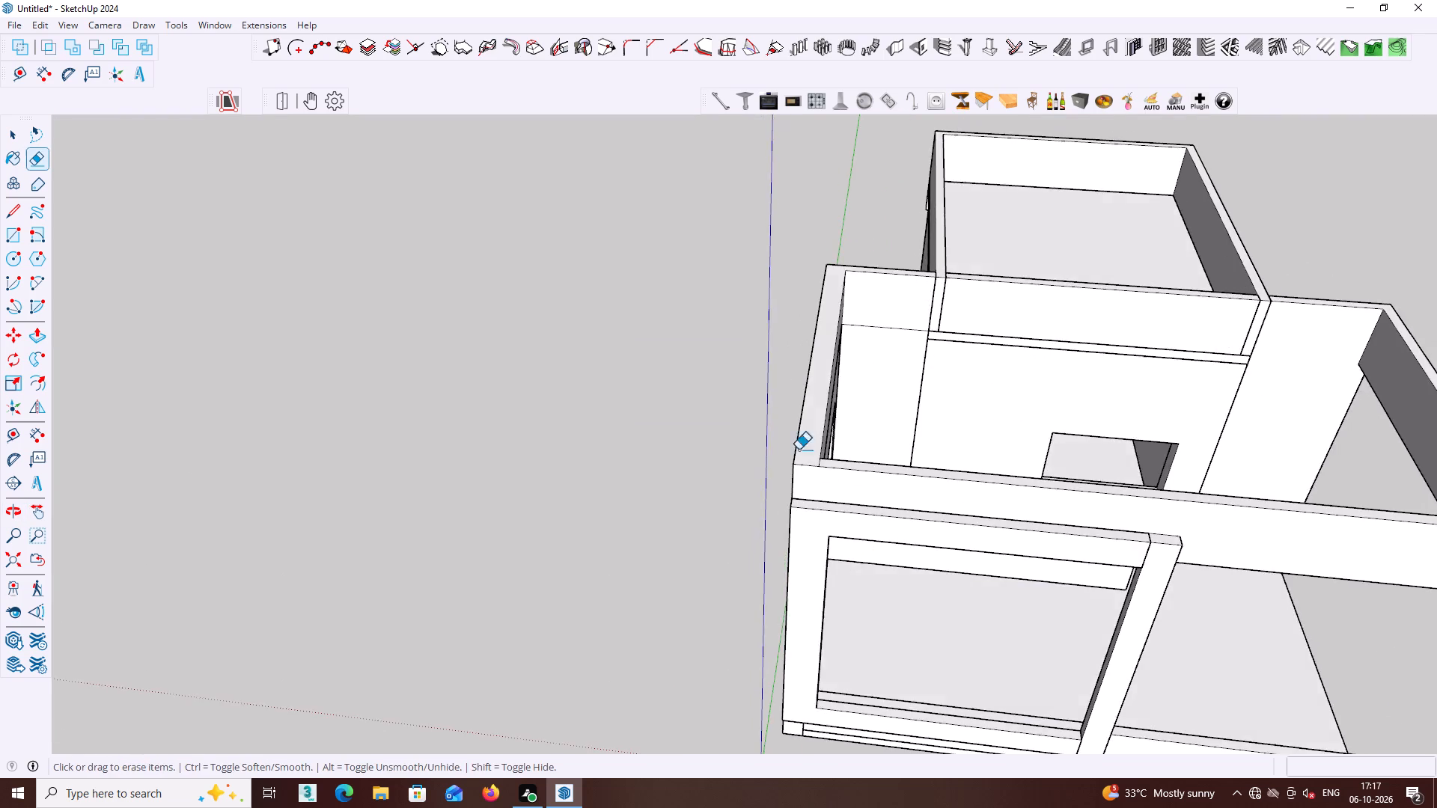
pyautogui.scroll(8, 796, 445)
pyautogui.click(823, 478)
pyautogui.scroll(-7, 829, 471)
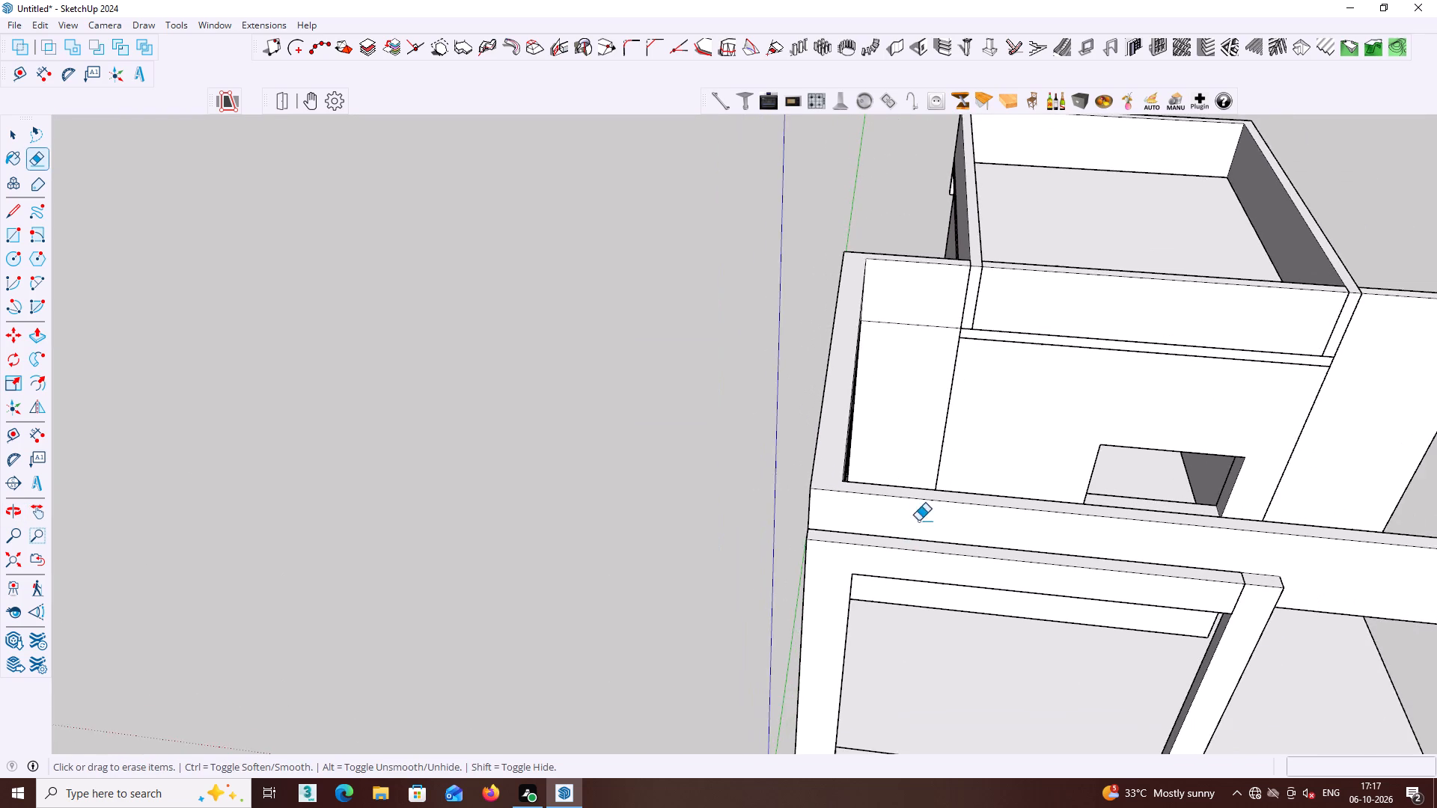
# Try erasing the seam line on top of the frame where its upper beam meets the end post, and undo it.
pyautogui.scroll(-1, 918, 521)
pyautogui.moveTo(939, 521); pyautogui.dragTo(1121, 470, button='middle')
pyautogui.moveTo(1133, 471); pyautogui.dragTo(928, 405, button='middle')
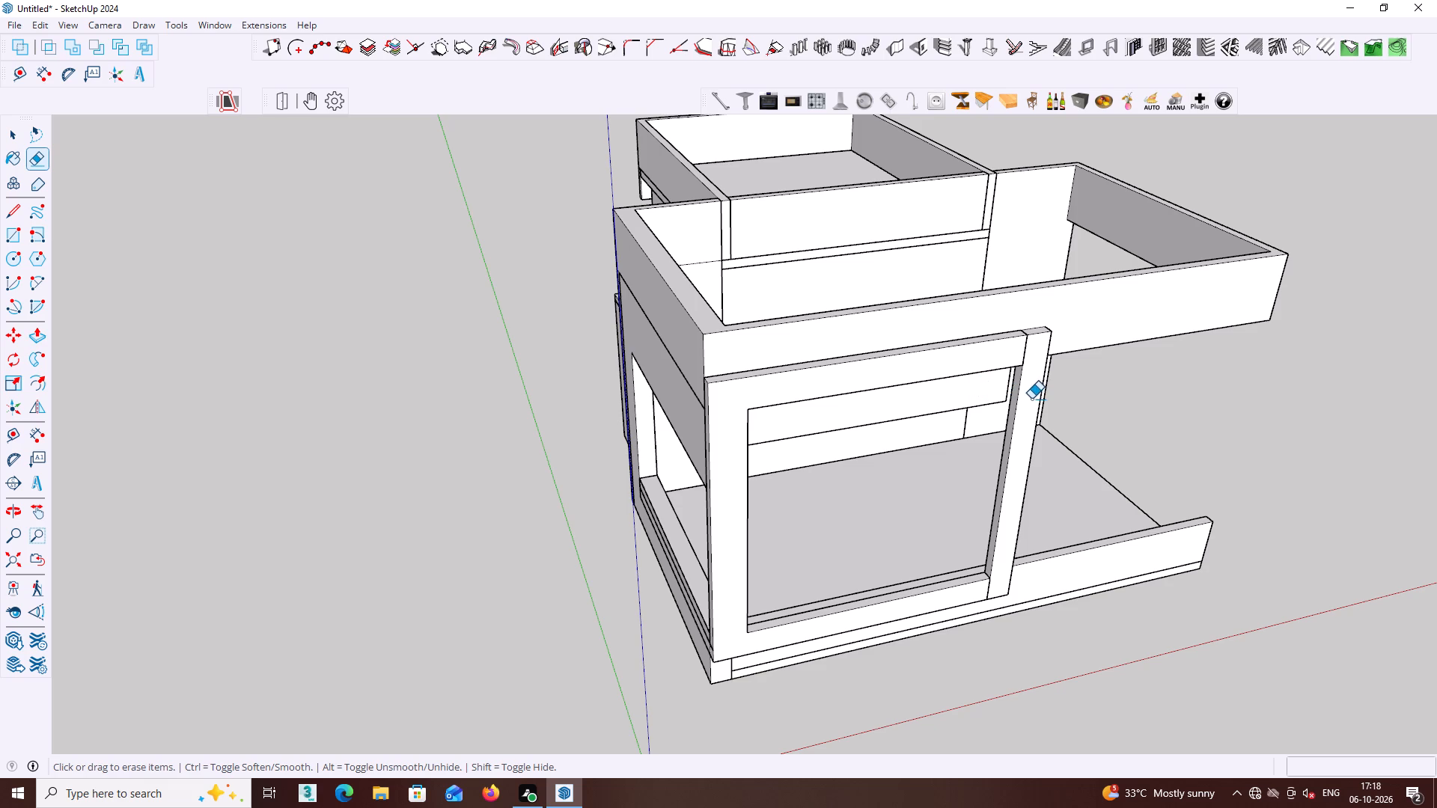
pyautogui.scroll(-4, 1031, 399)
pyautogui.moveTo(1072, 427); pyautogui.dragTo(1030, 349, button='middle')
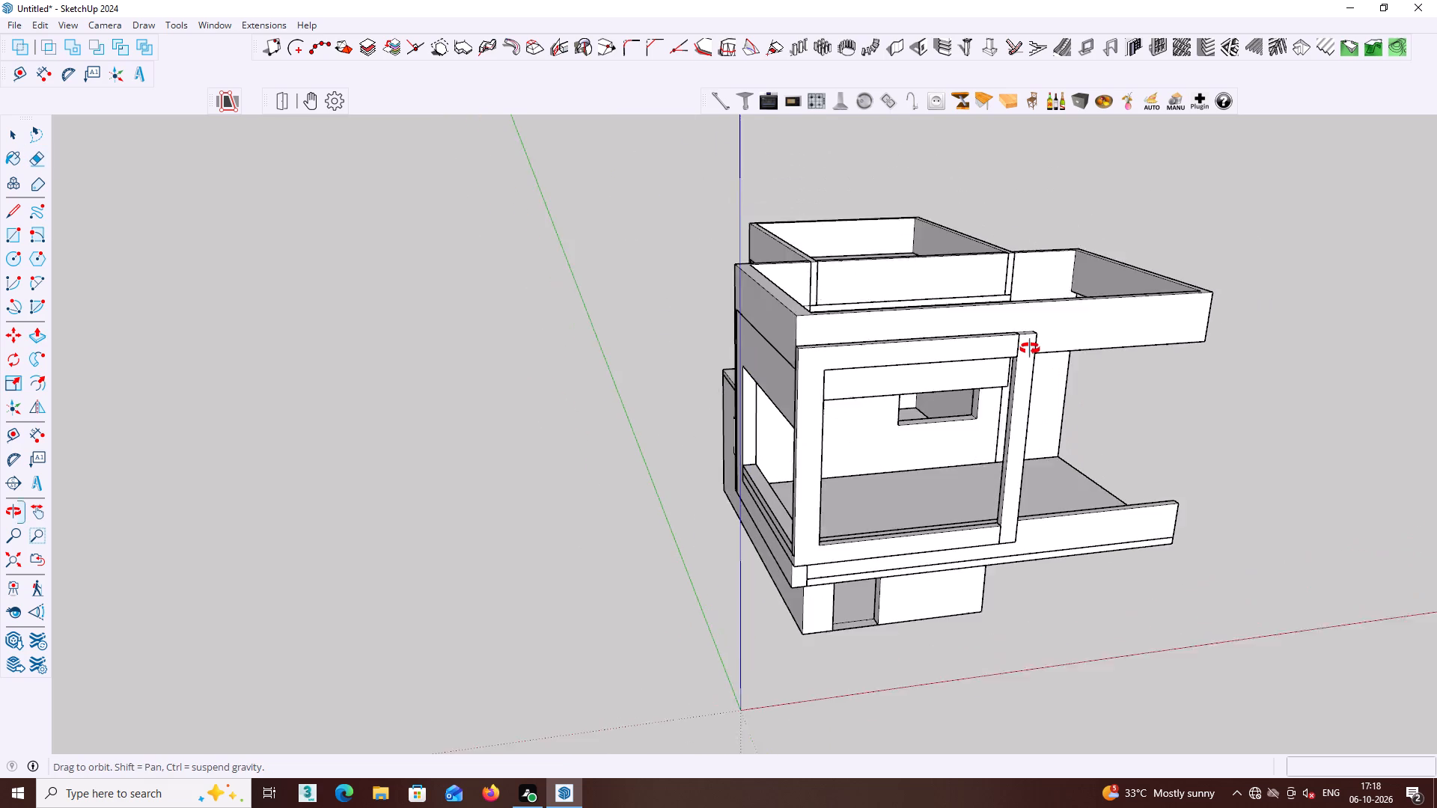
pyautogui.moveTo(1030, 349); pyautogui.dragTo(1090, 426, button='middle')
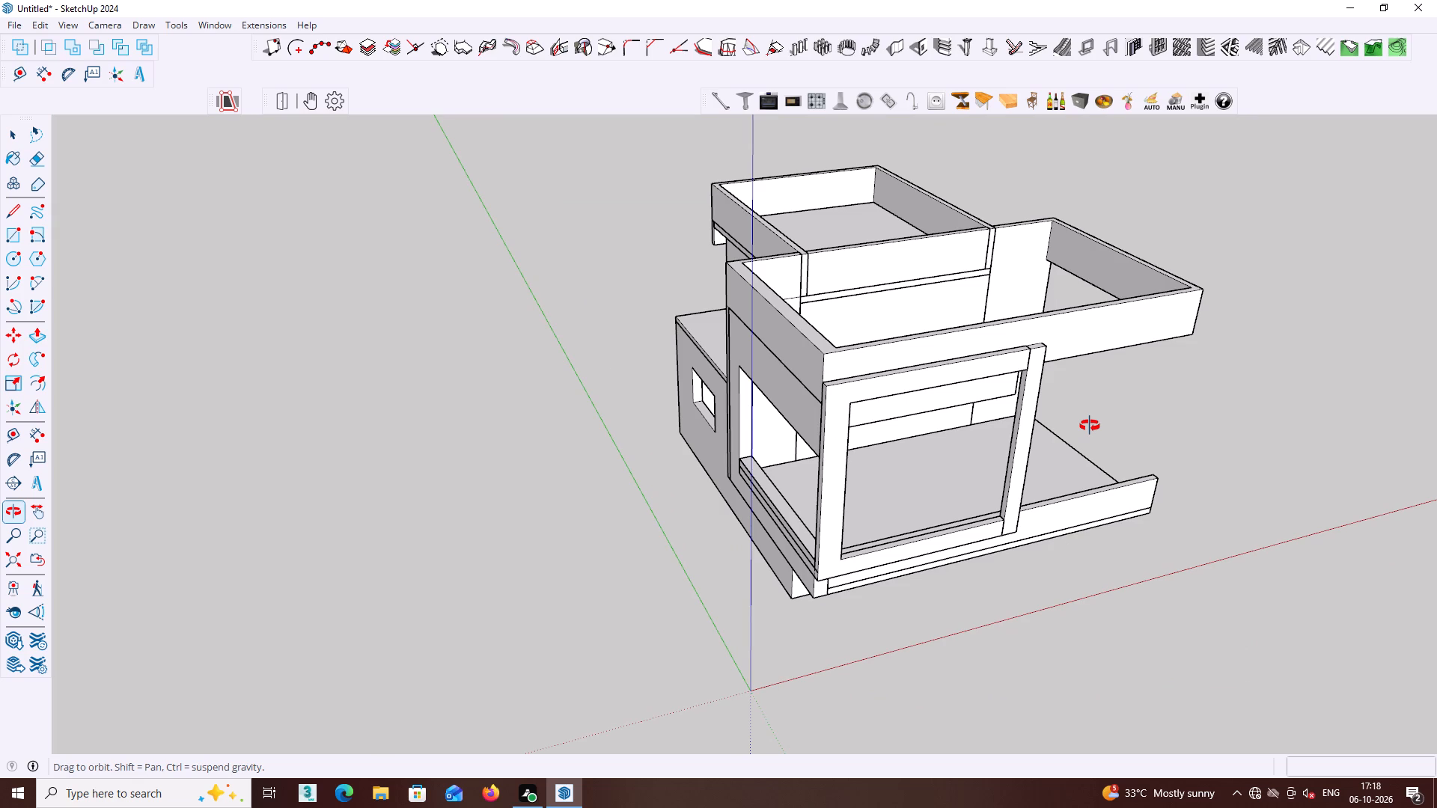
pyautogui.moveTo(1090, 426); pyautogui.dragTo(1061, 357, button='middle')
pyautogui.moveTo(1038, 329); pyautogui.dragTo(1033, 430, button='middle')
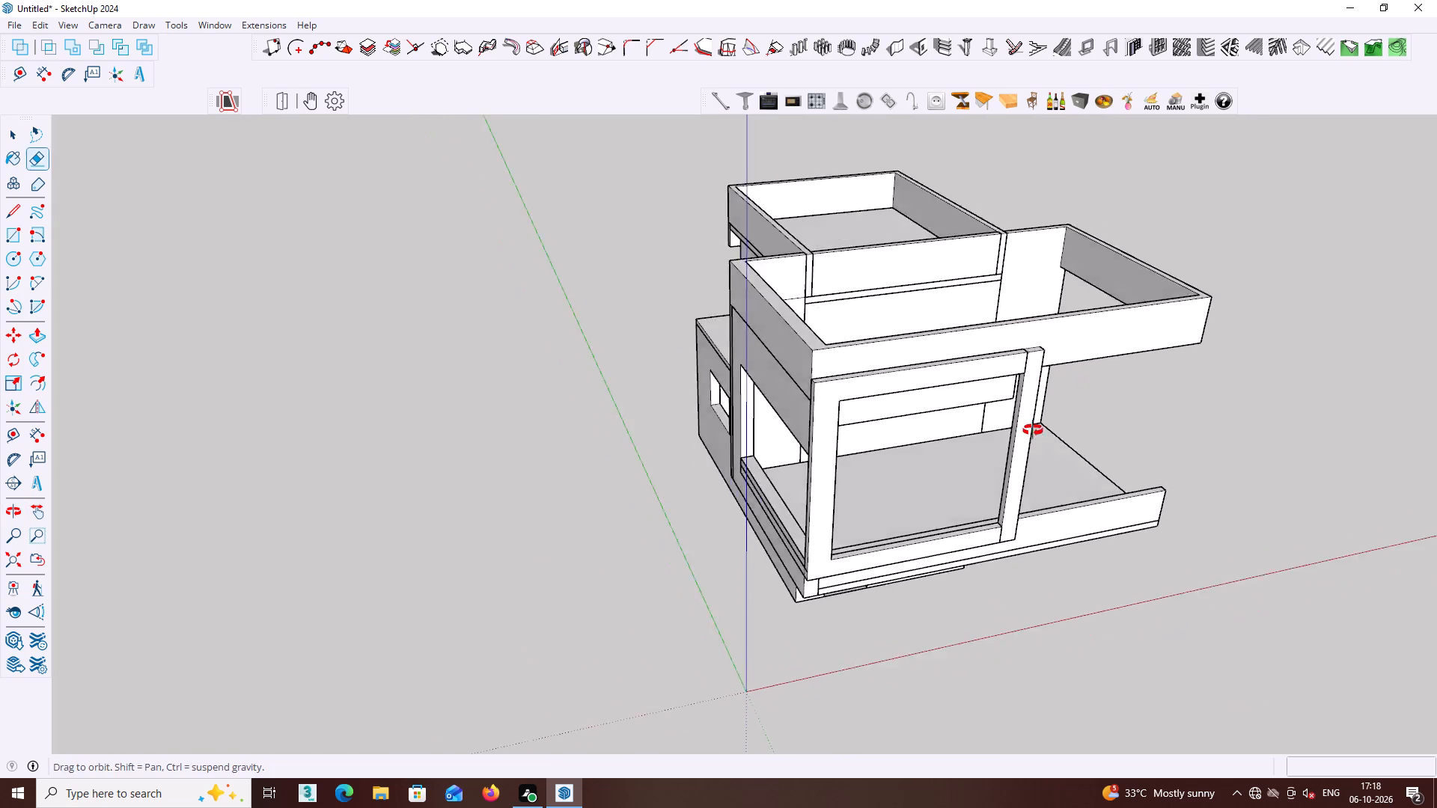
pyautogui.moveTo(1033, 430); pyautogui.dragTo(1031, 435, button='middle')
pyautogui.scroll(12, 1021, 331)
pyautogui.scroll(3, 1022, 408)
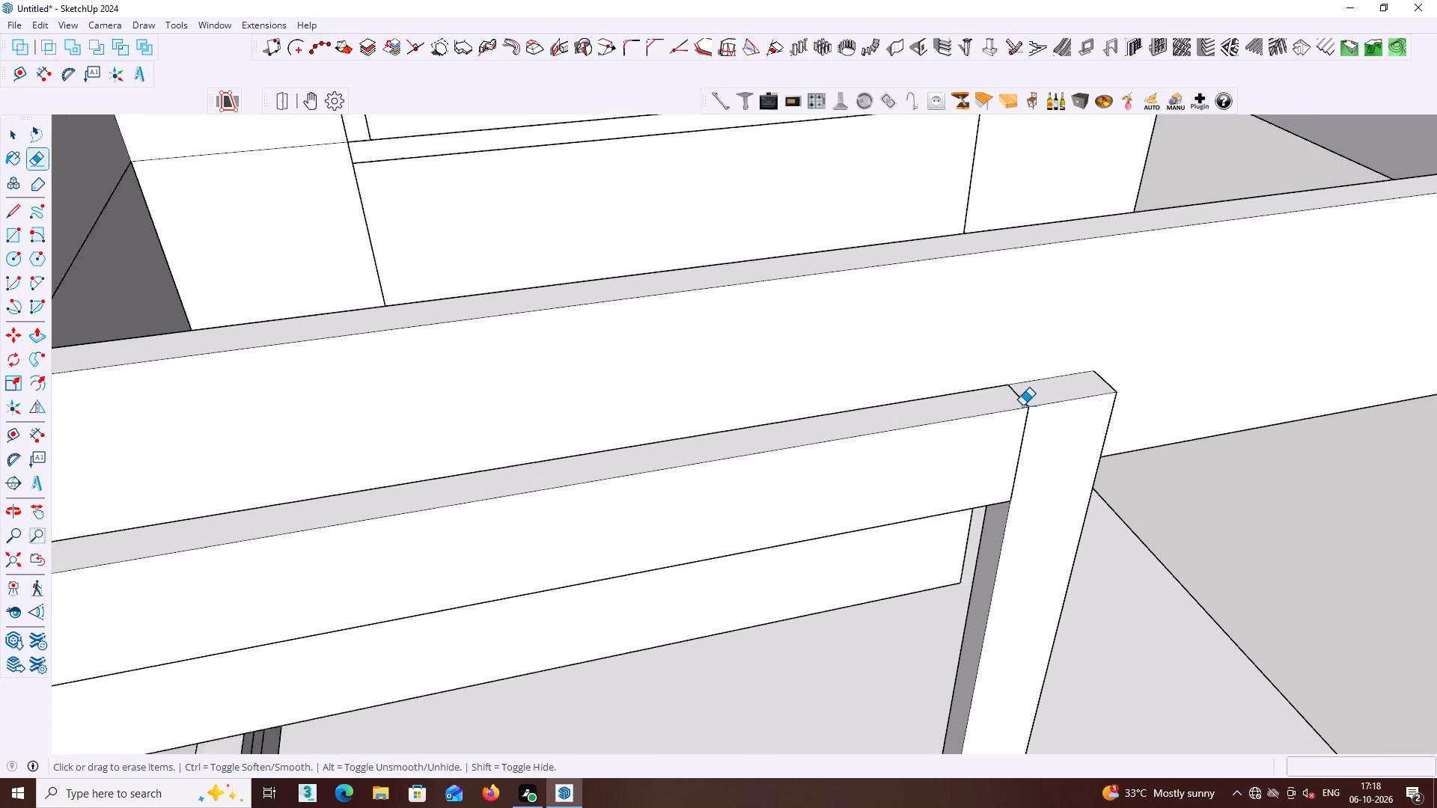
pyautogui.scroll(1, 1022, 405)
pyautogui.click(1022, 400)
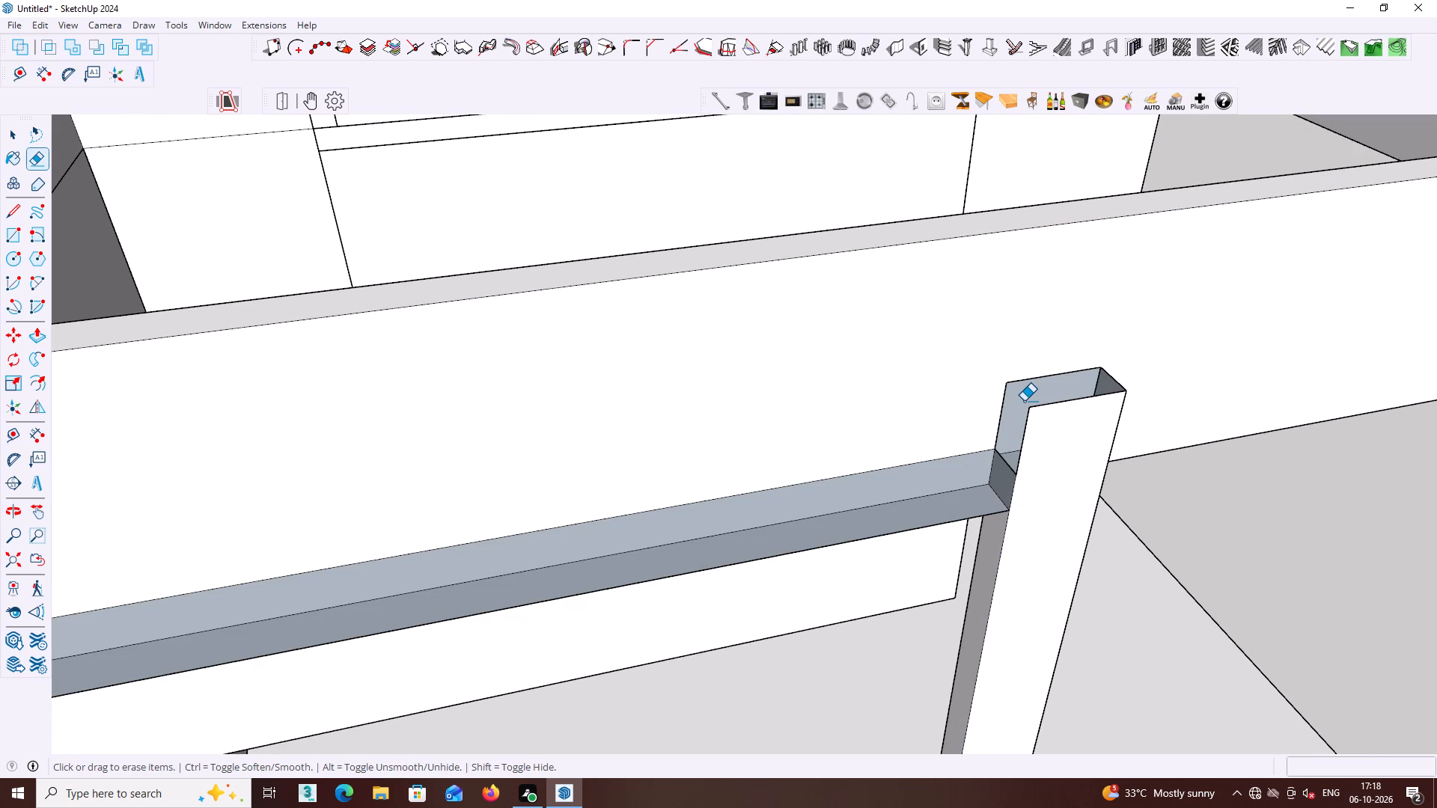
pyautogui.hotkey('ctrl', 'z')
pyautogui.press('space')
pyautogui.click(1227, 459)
# Examine the framed balcony front and the open top of the upper block from the front and from above.
pyautogui.scroll(-1, 1224, 480)
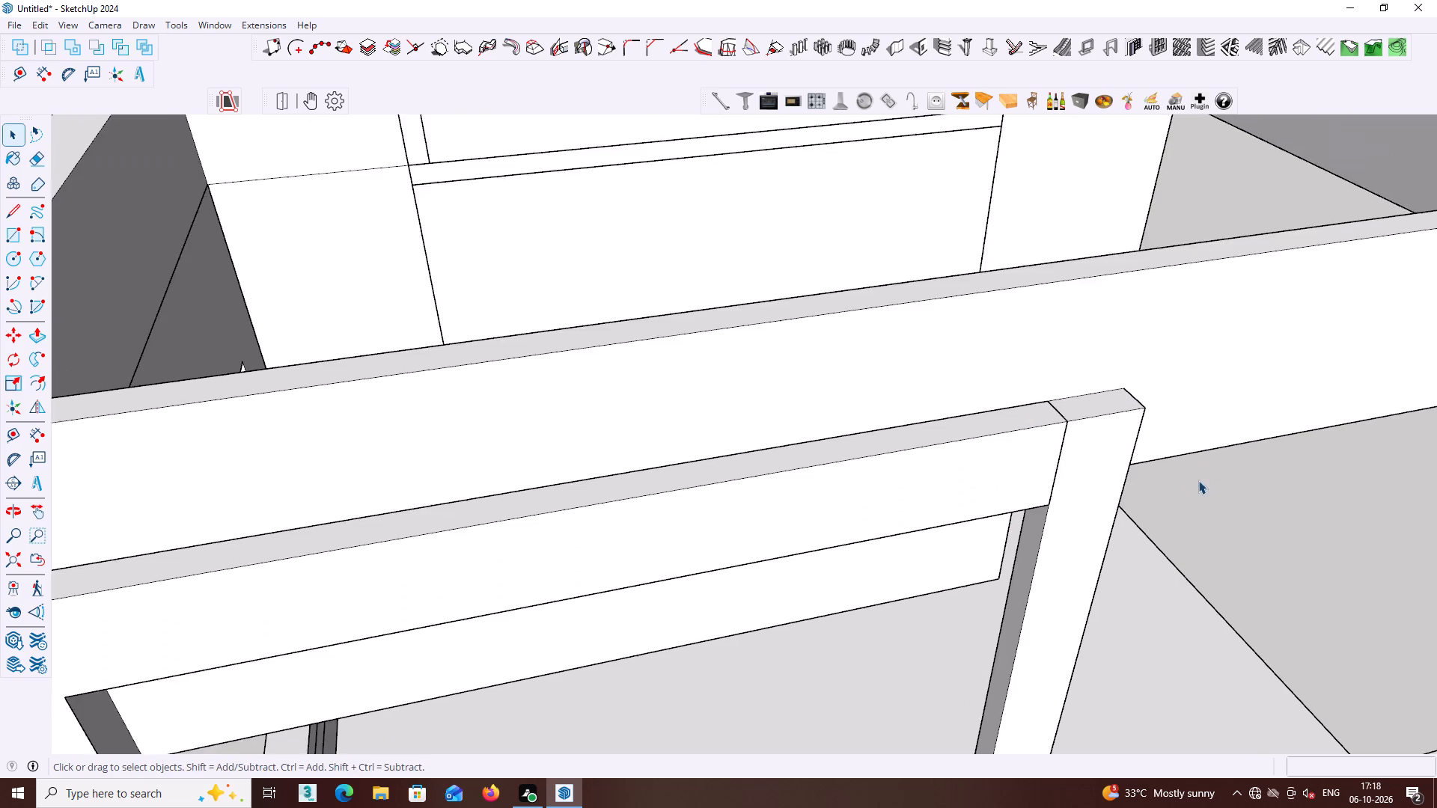
pyautogui.scroll(-3, 1198, 480)
pyautogui.moveTo(1244, 463); pyautogui.dragTo(983, 377, button='middle')
pyautogui.scroll(-2, 979, 376)
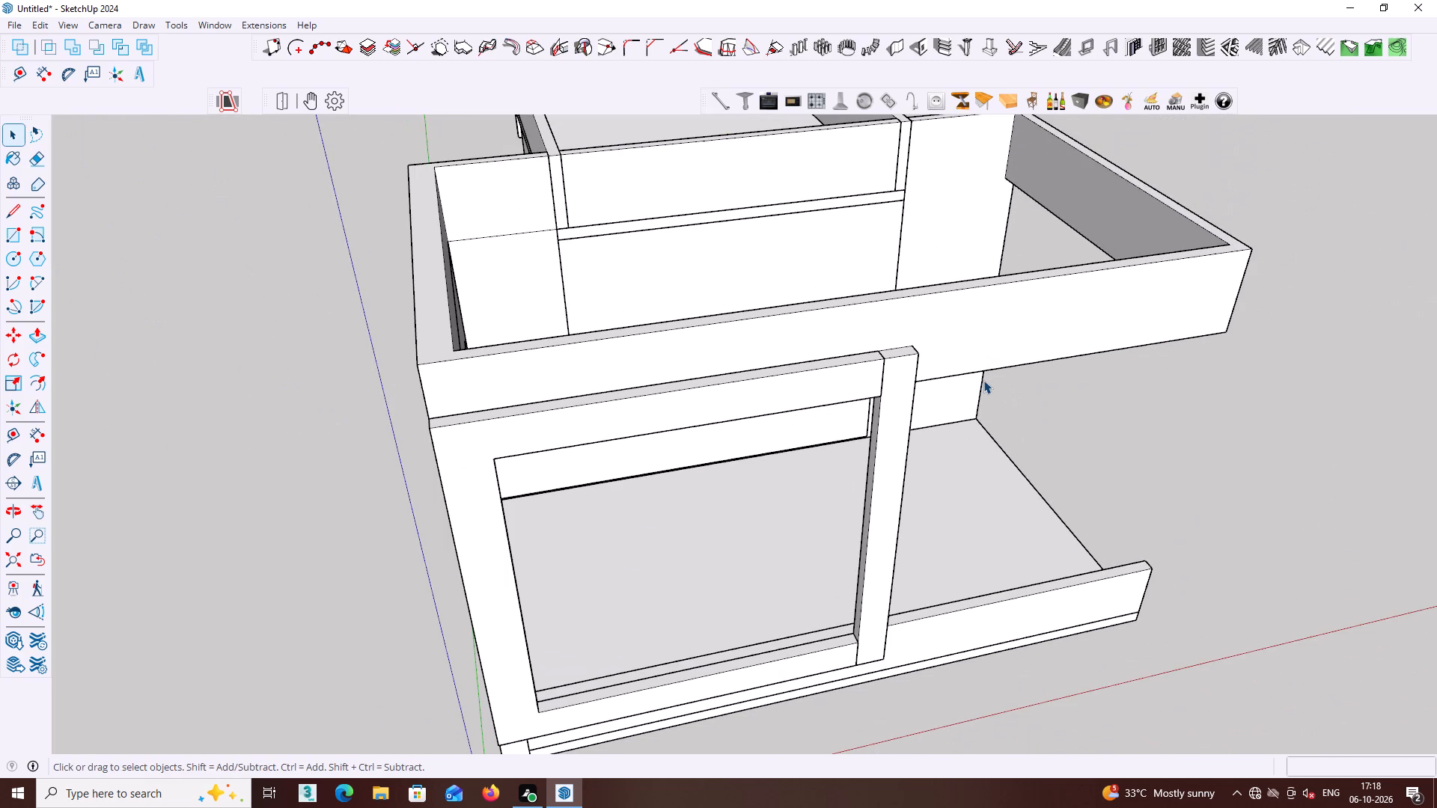
pyautogui.moveTo(964, 444); pyautogui.dragTo(926, 308, button='middle')
pyautogui.moveTo(930, 572); pyautogui.dragTo(915, 538, button='middle')
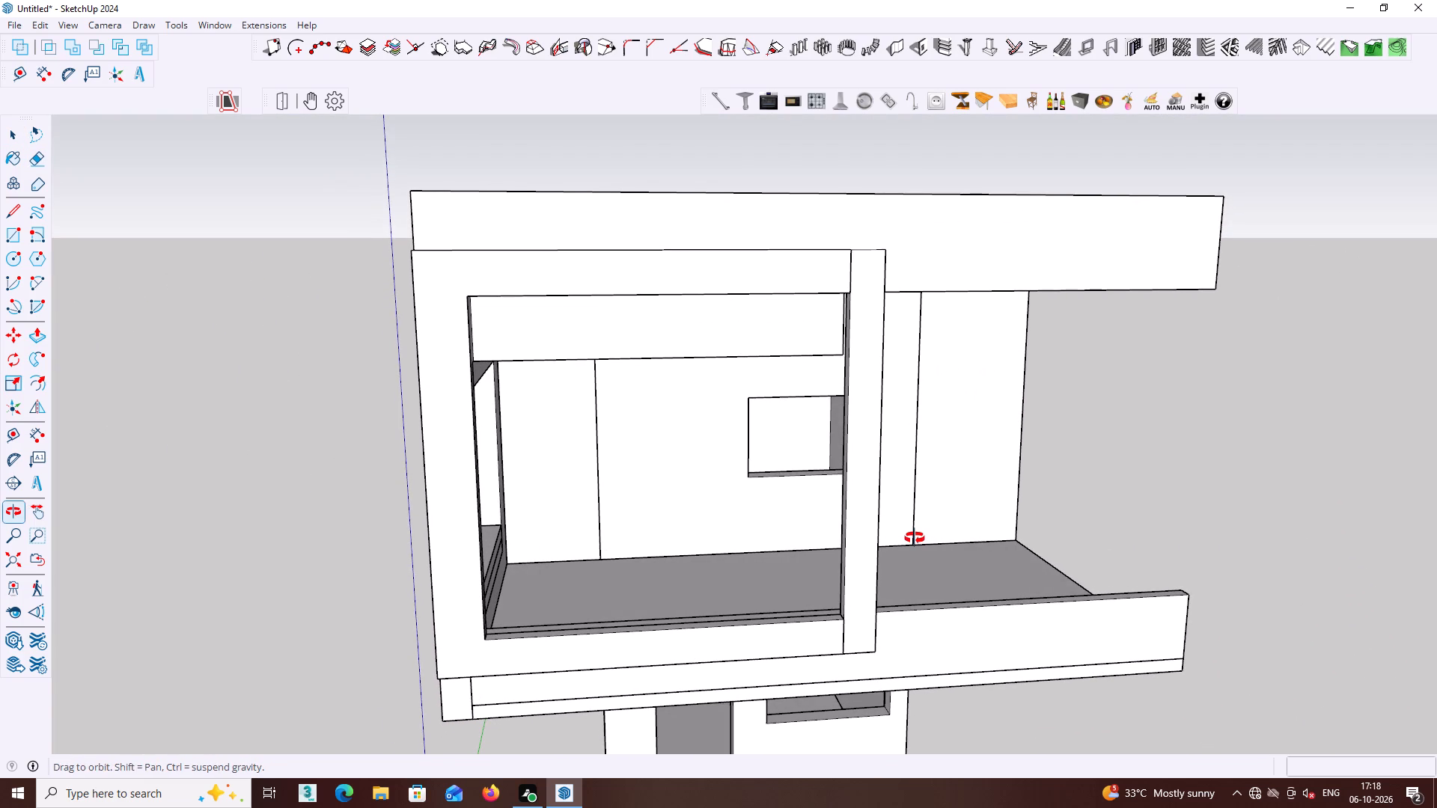
pyautogui.moveTo(915, 538); pyautogui.dragTo(854, 528, button='middle')
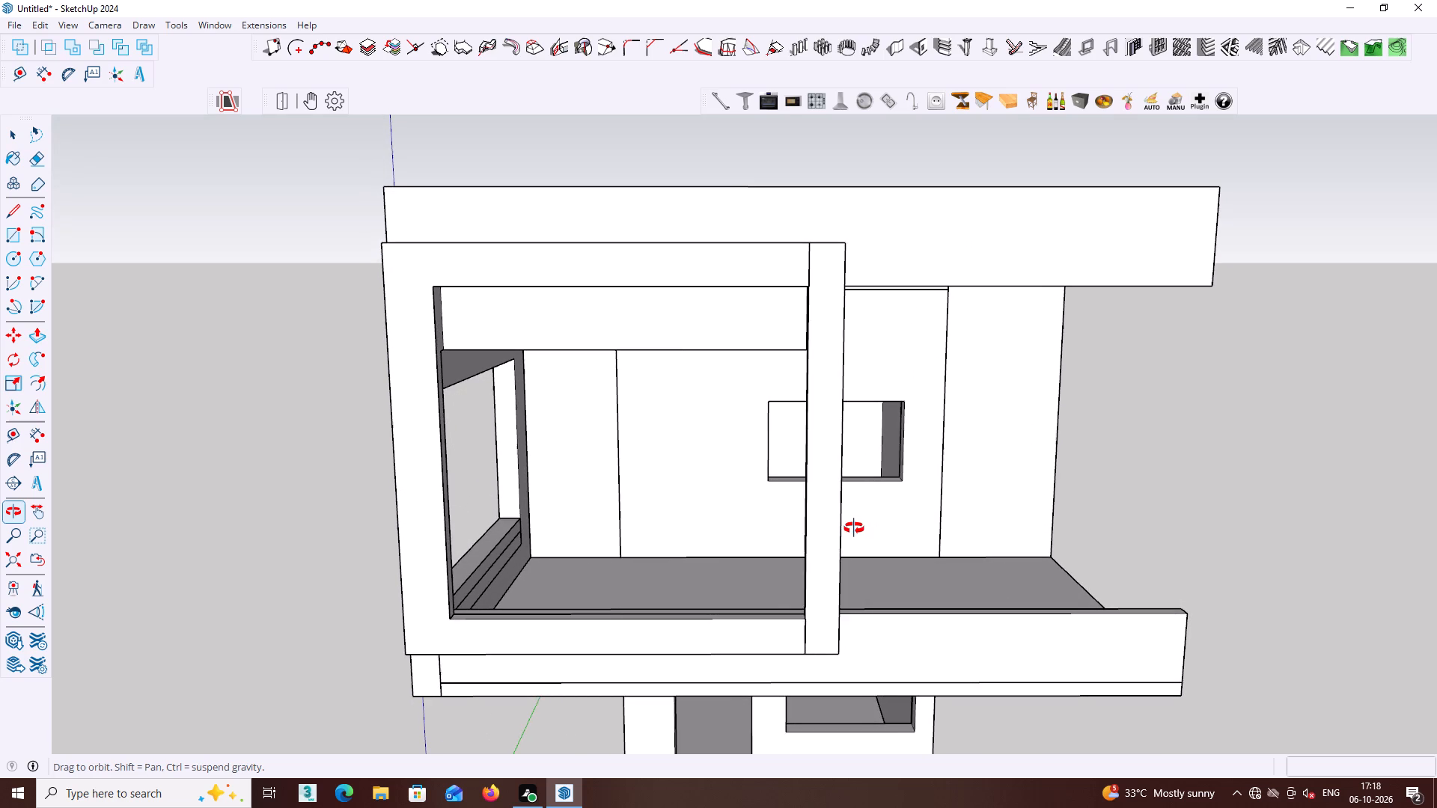
pyautogui.moveTo(854, 528); pyautogui.dragTo(853, 528, button='middle')
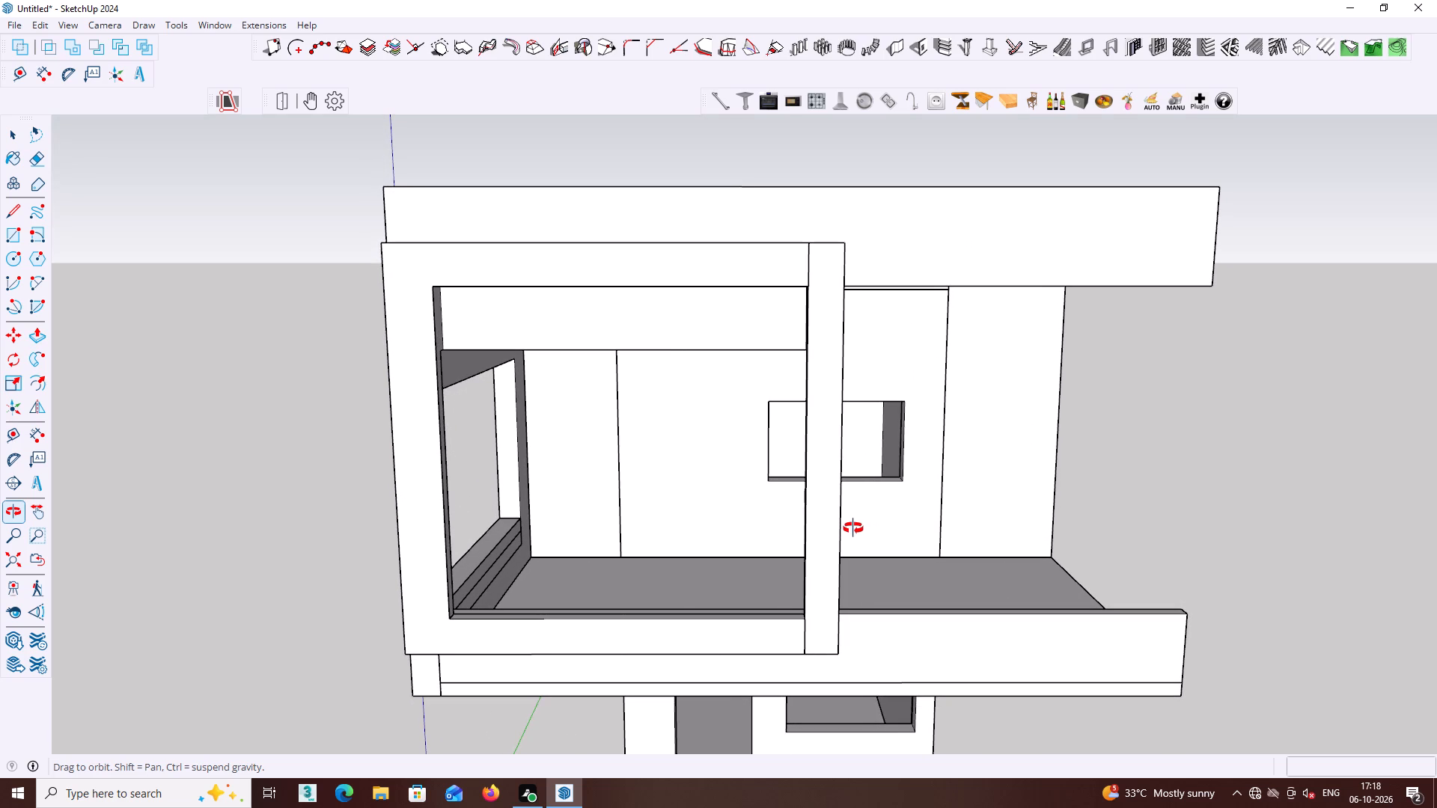
pyautogui.moveTo(853, 528); pyautogui.dragTo(925, 590, button='middle')
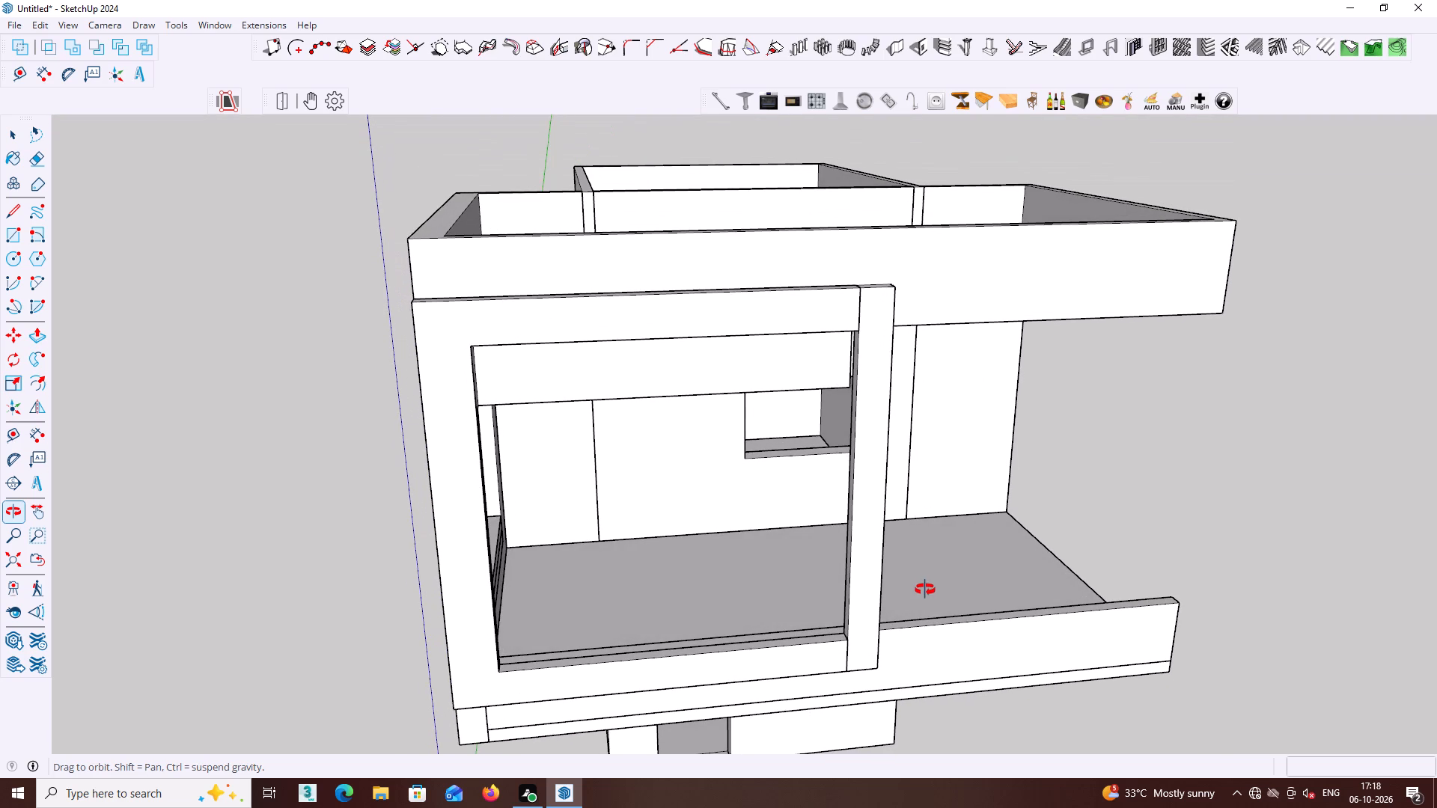
pyautogui.moveTo(925, 590); pyautogui.dragTo(903, 573, button='middle')
pyautogui.scroll(-2, 916, 552)
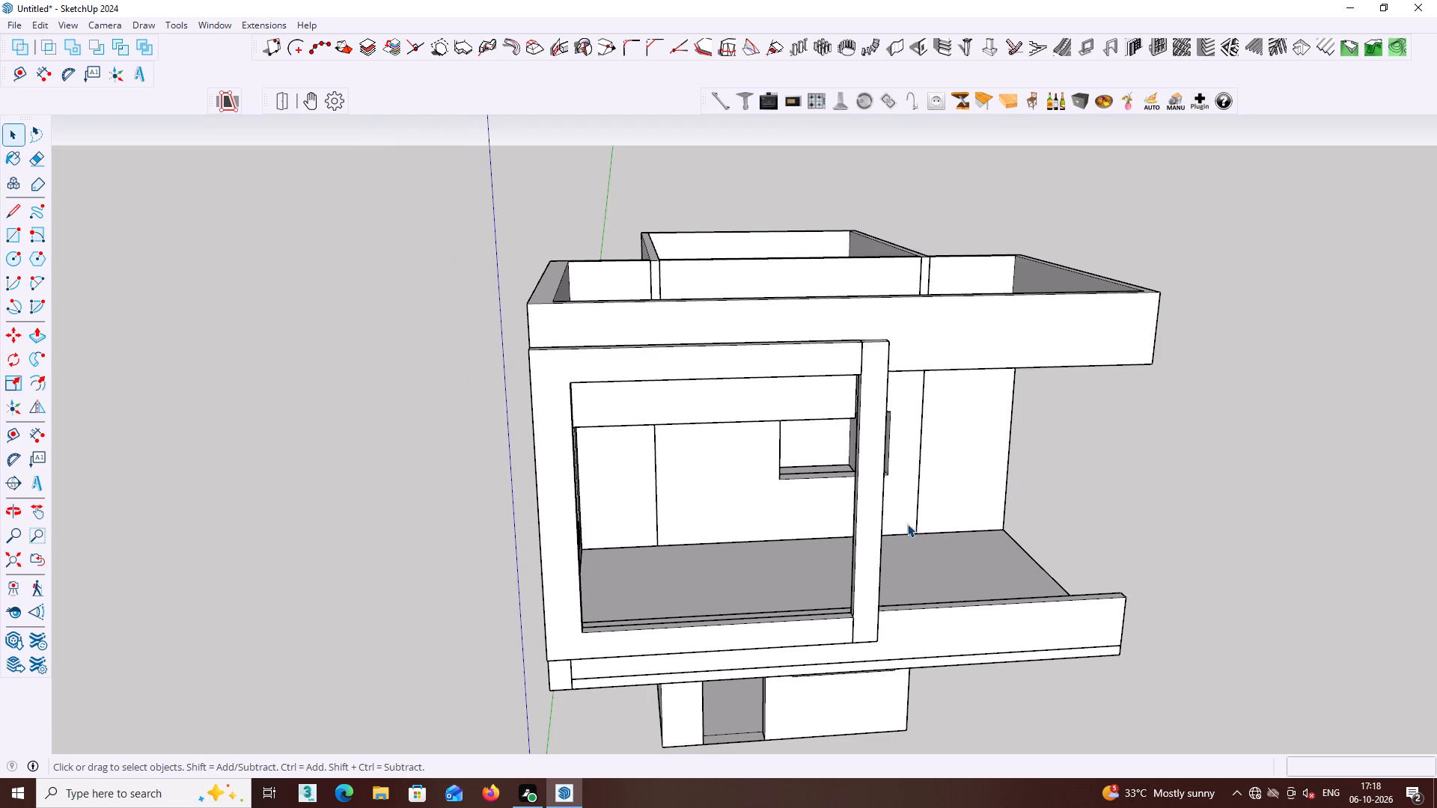
pyautogui.moveTo(933, 455); pyautogui.dragTo(742, 468, button='middle')
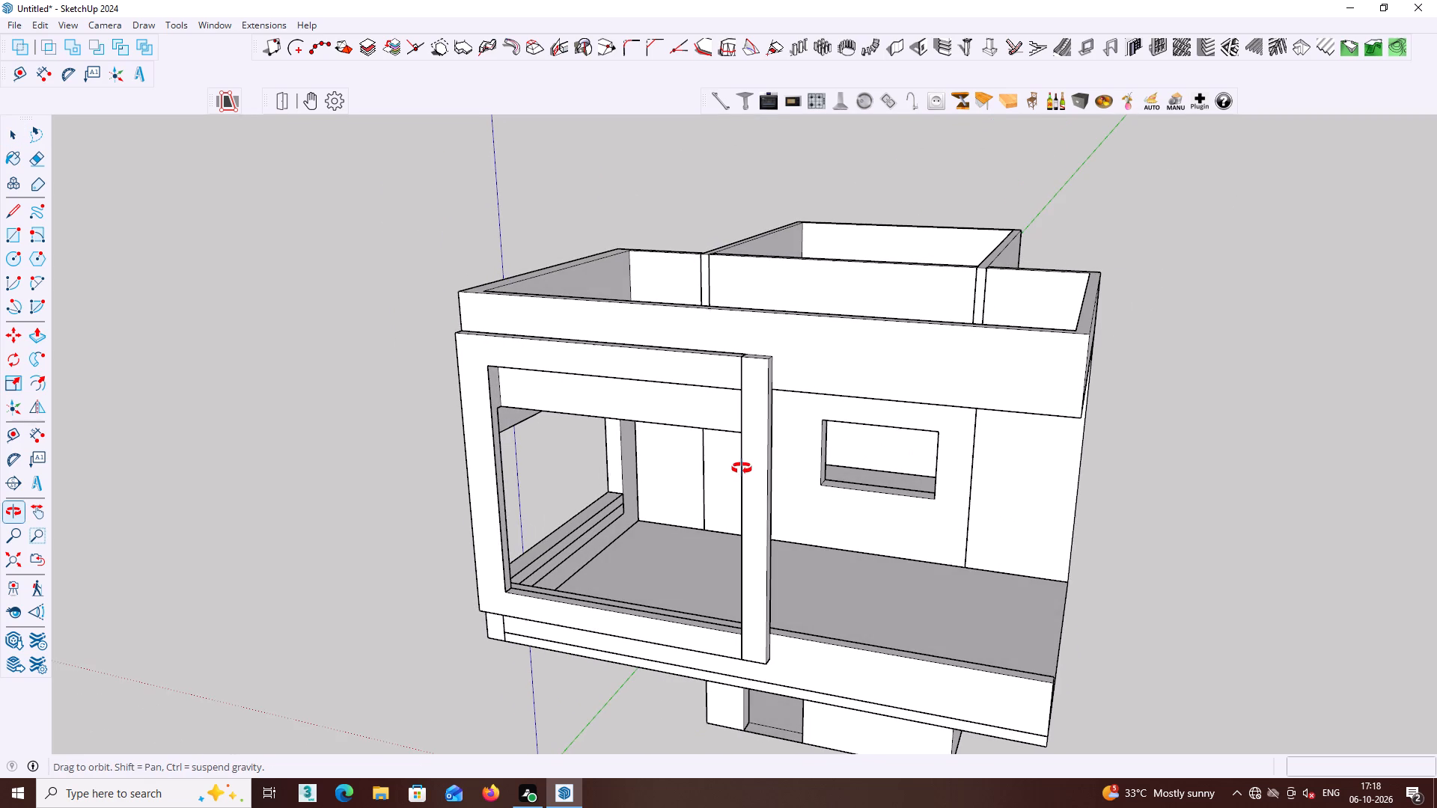
pyautogui.moveTo(742, 468); pyautogui.dragTo(835, 562, button='middle')
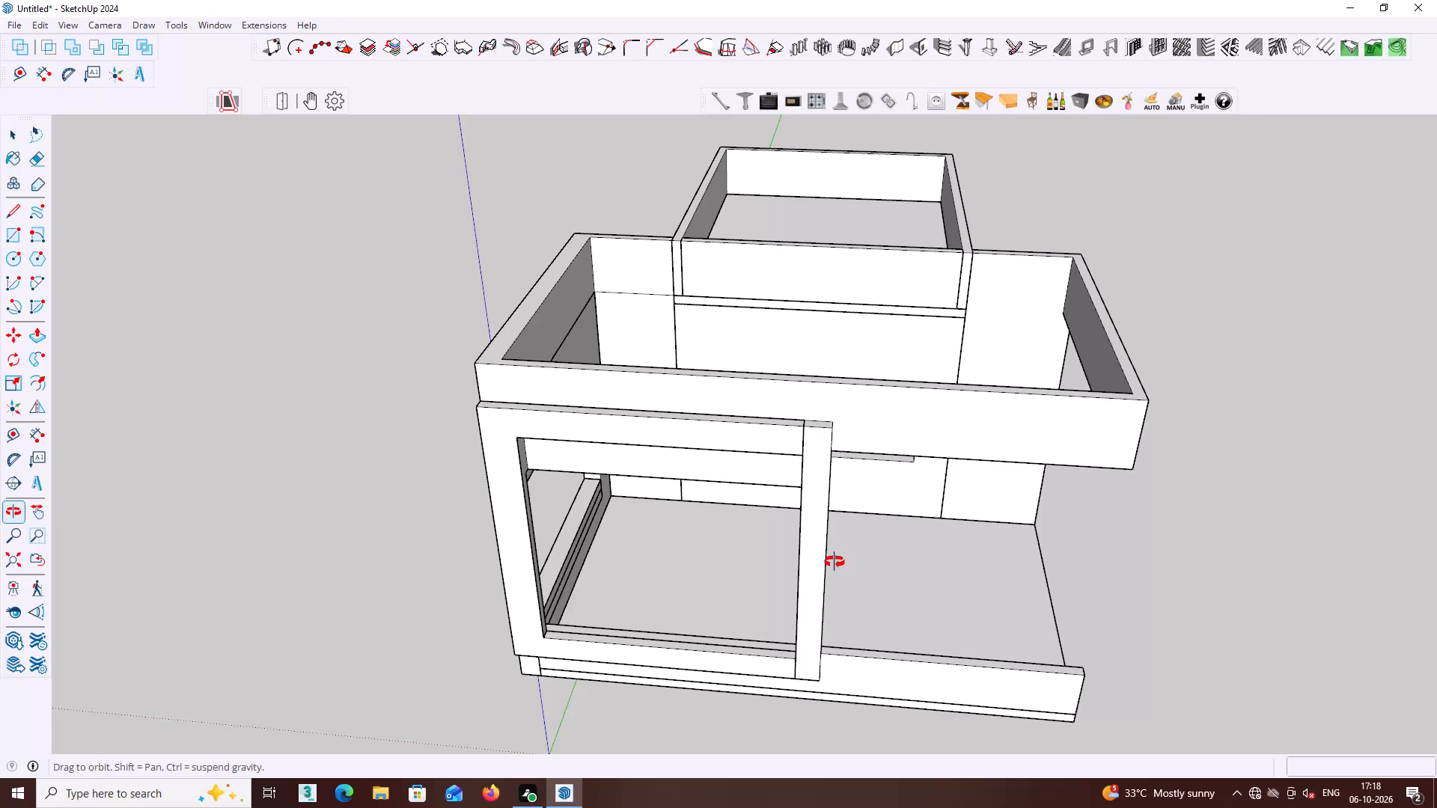
pyautogui.moveTo(835, 562); pyautogui.dragTo(851, 560, button='middle')
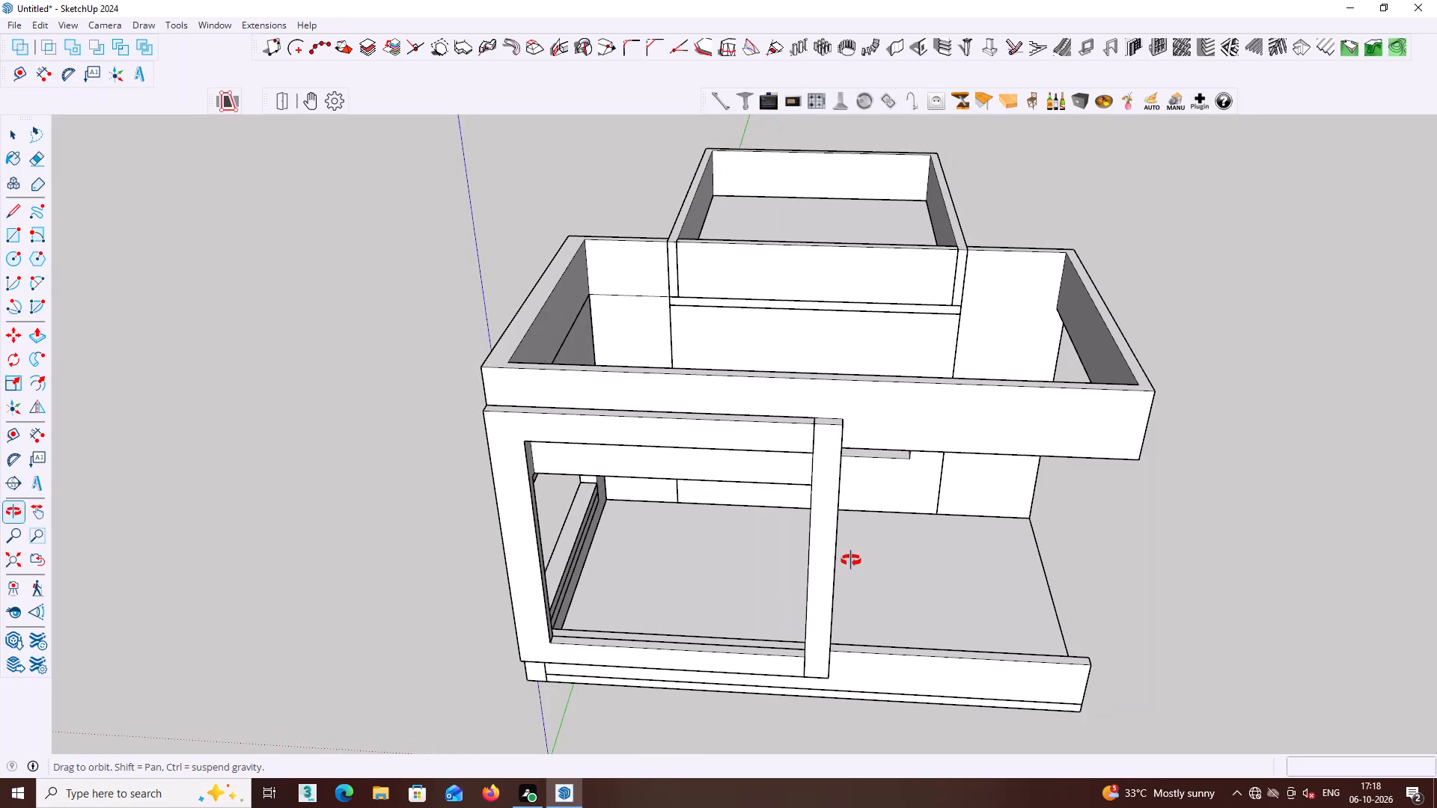
pyautogui.moveTo(851, 560); pyautogui.dragTo(828, 534, button='middle')
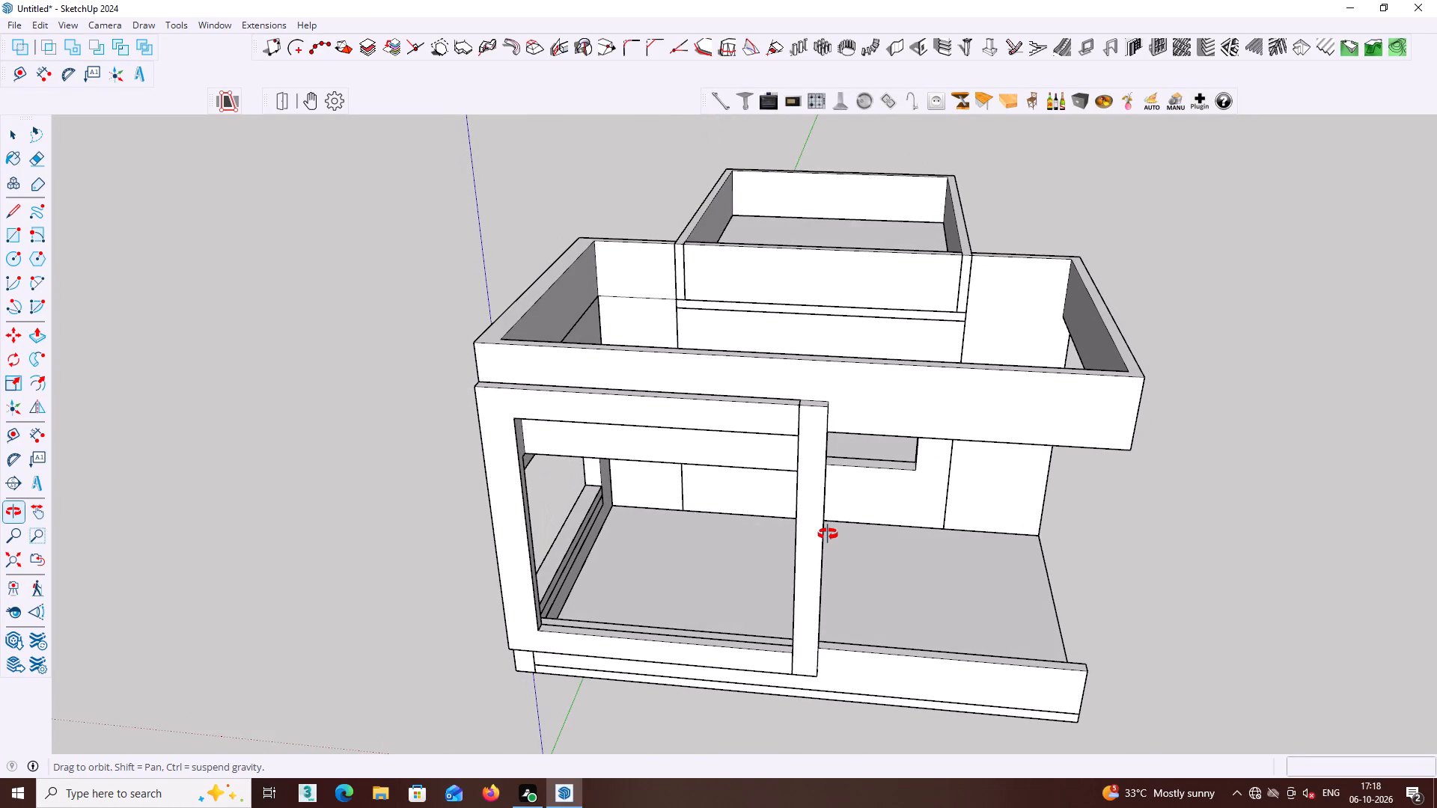
# Draw a rectangle about 20' by 11' 7" over the upper block's parapet, corner to opposite corner, and select its inner face.
pyautogui.moveTo(828, 534); pyautogui.dragTo(811, 625, button='middle')
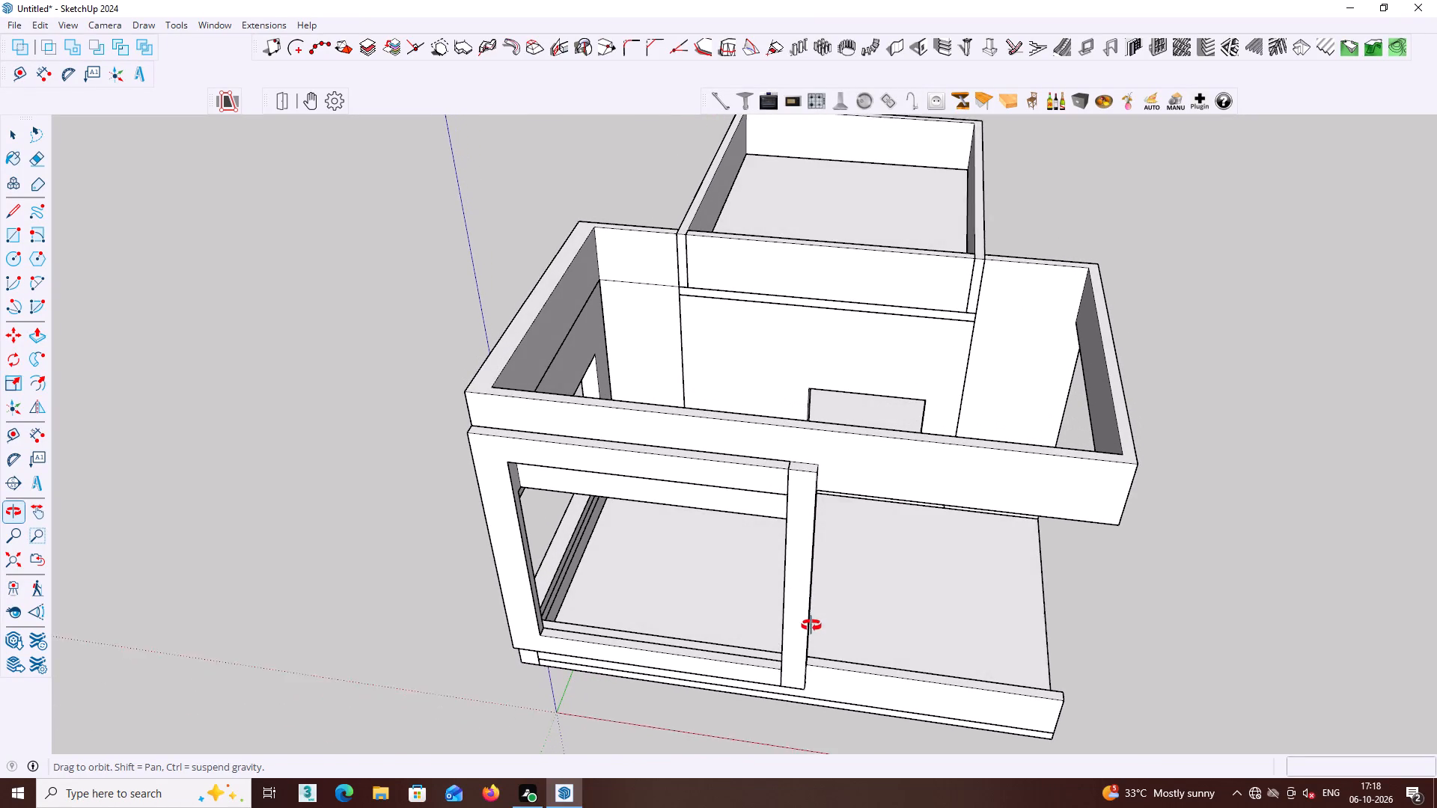
pyautogui.moveTo(811, 625); pyautogui.dragTo(811, 627, button='middle')
pyautogui.press('r')
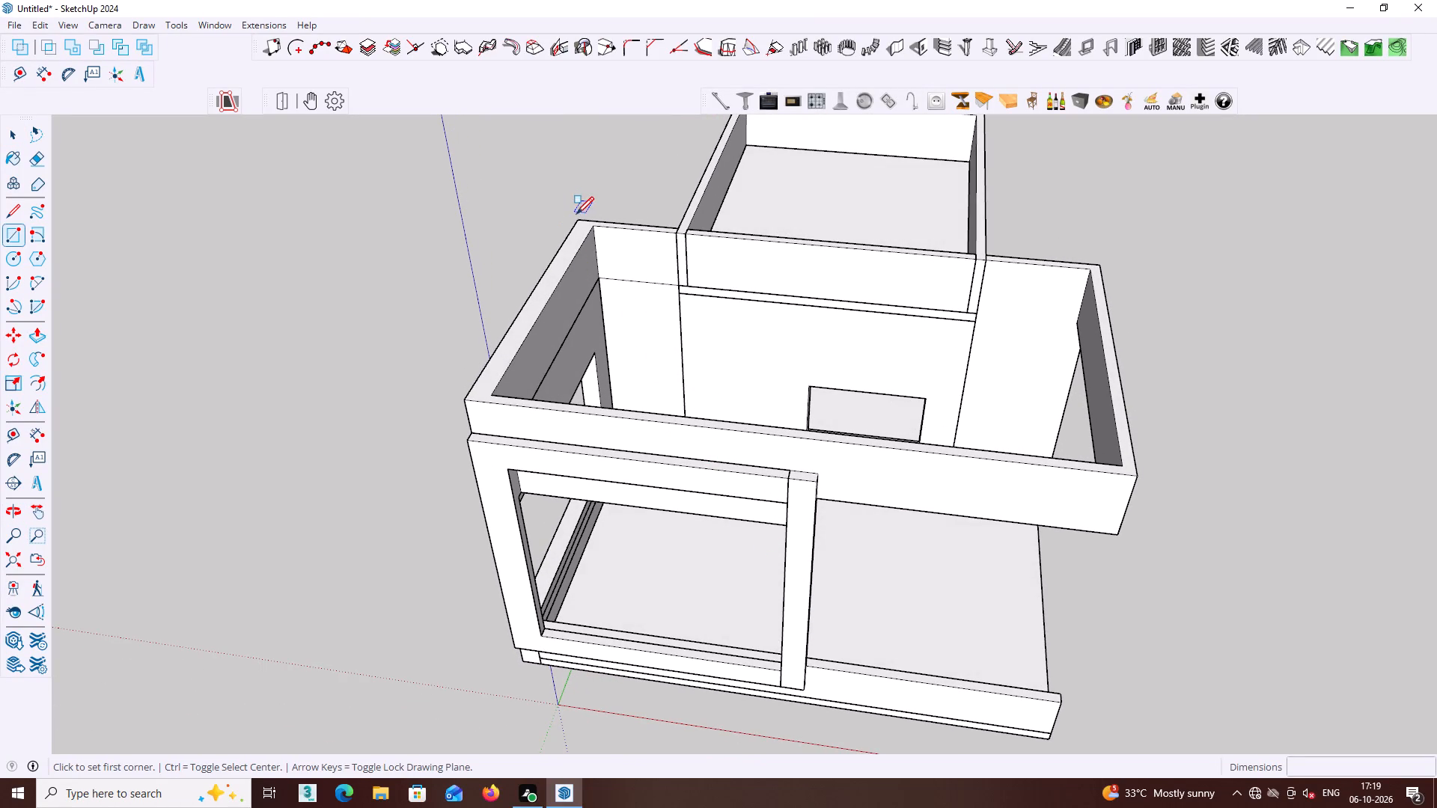
pyautogui.click(581, 223)
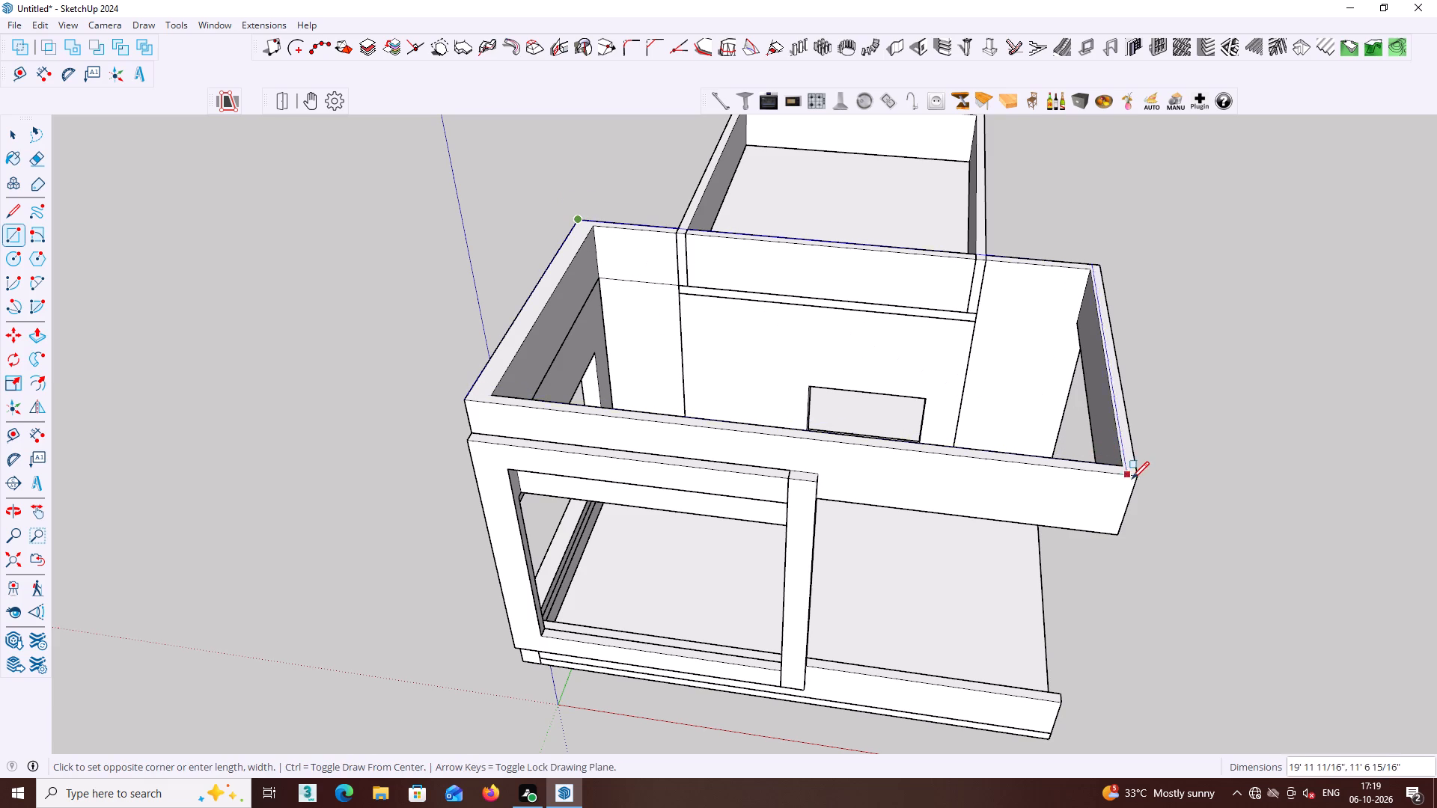
pyautogui.click(1138, 480)
pyautogui.press('space')
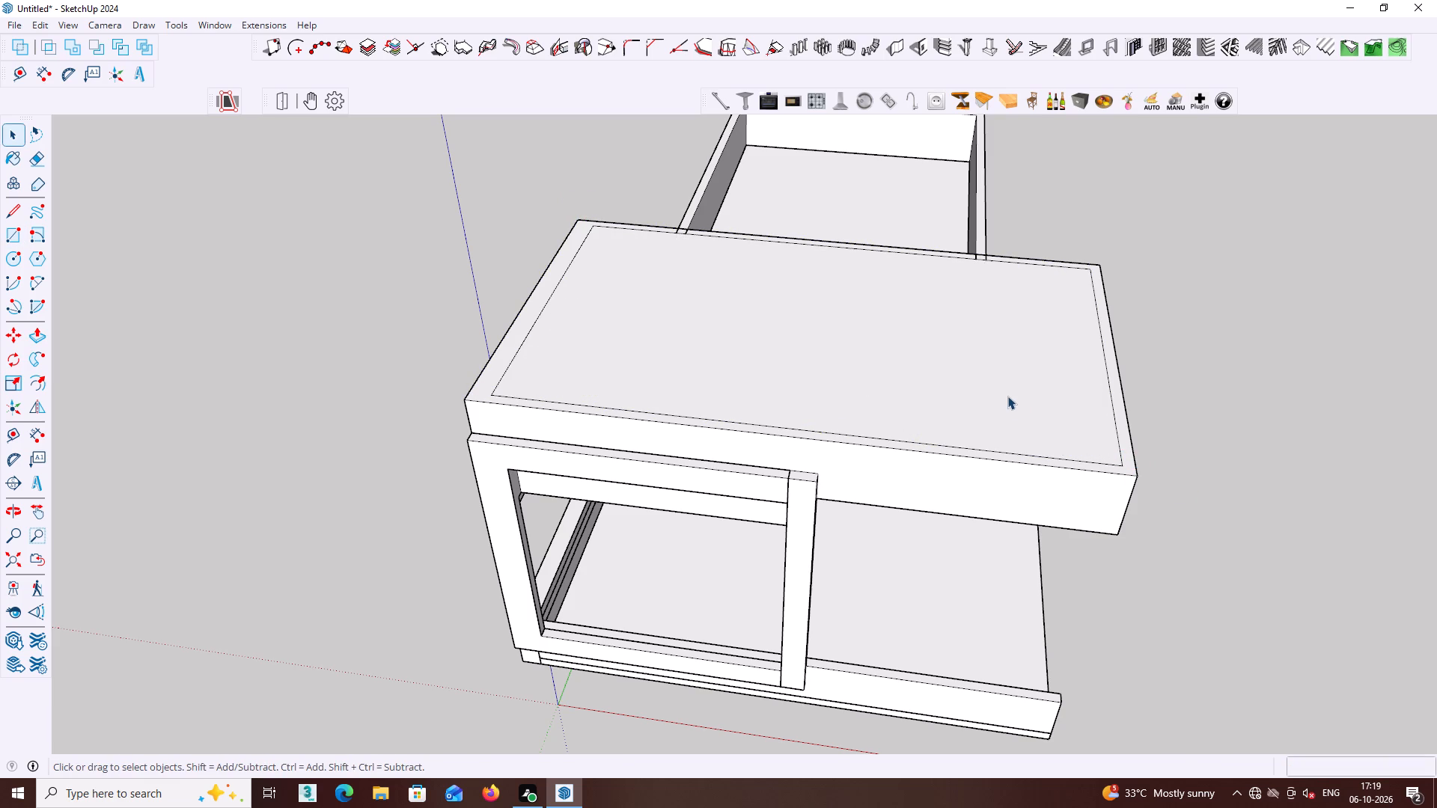
pyautogui.click(1004, 392)
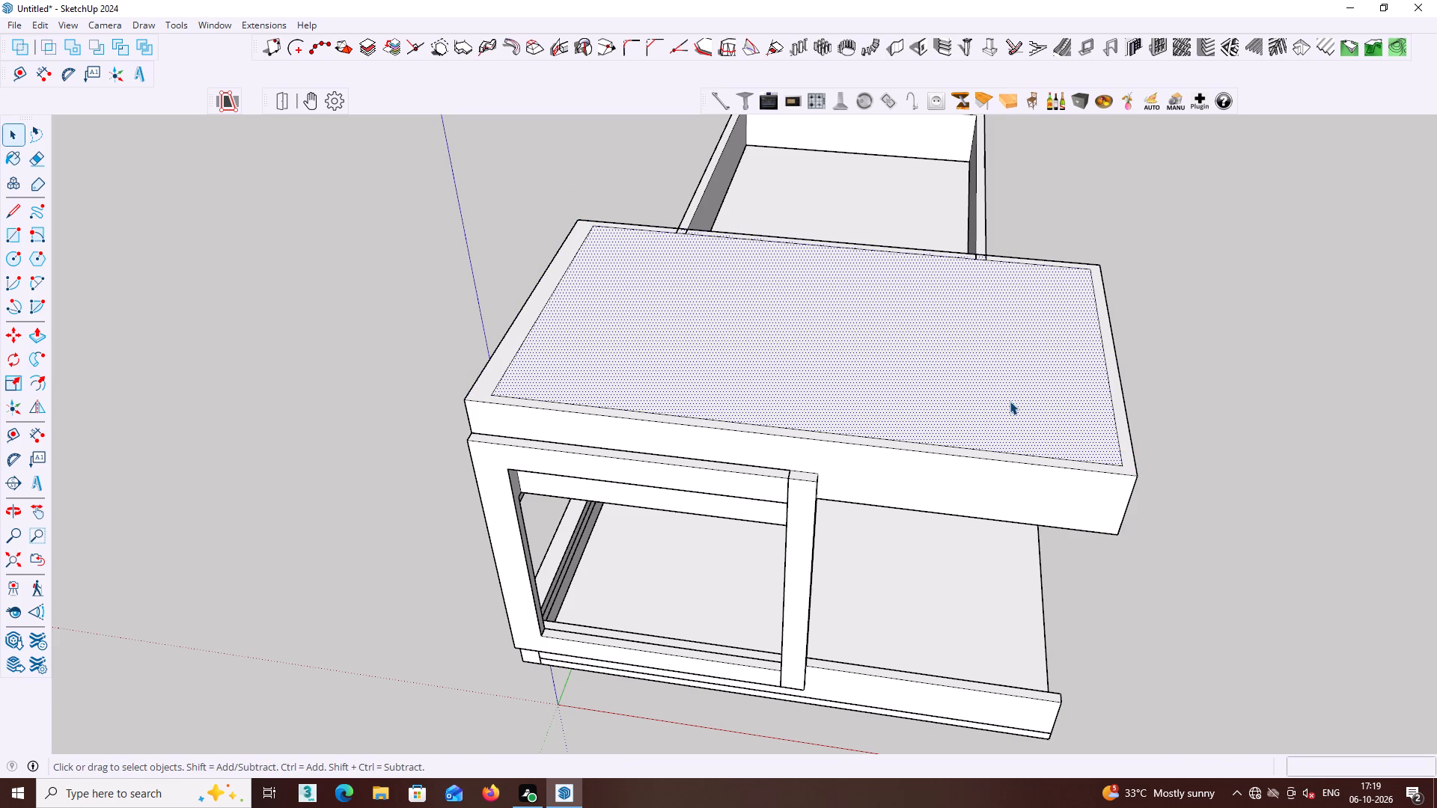
# Examine the whole house with its new roof face from the front, underside, sides and rear.
pyautogui.scroll(-8, 1010, 401)
pyautogui.moveTo(1016, 565); pyautogui.dragTo(1020, 467, button='middle')
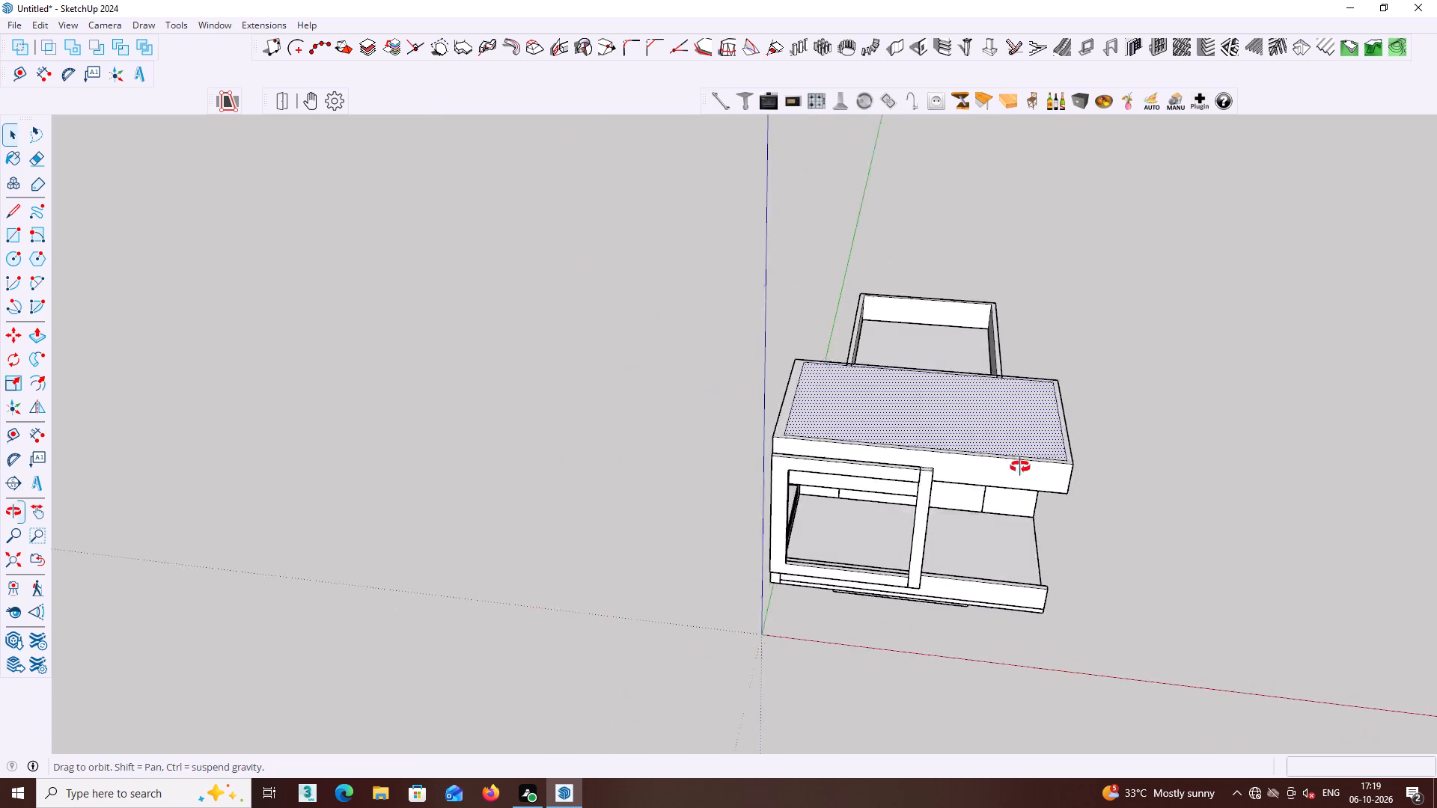
pyautogui.moveTo(1020, 467); pyautogui.dragTo(1022, 325, button='middle')
pyautogui.scroll(-4, 987, 533)
pyautogui.moveTo(954, 565); pyautogui.dragTo(1242, 566, button='middle')
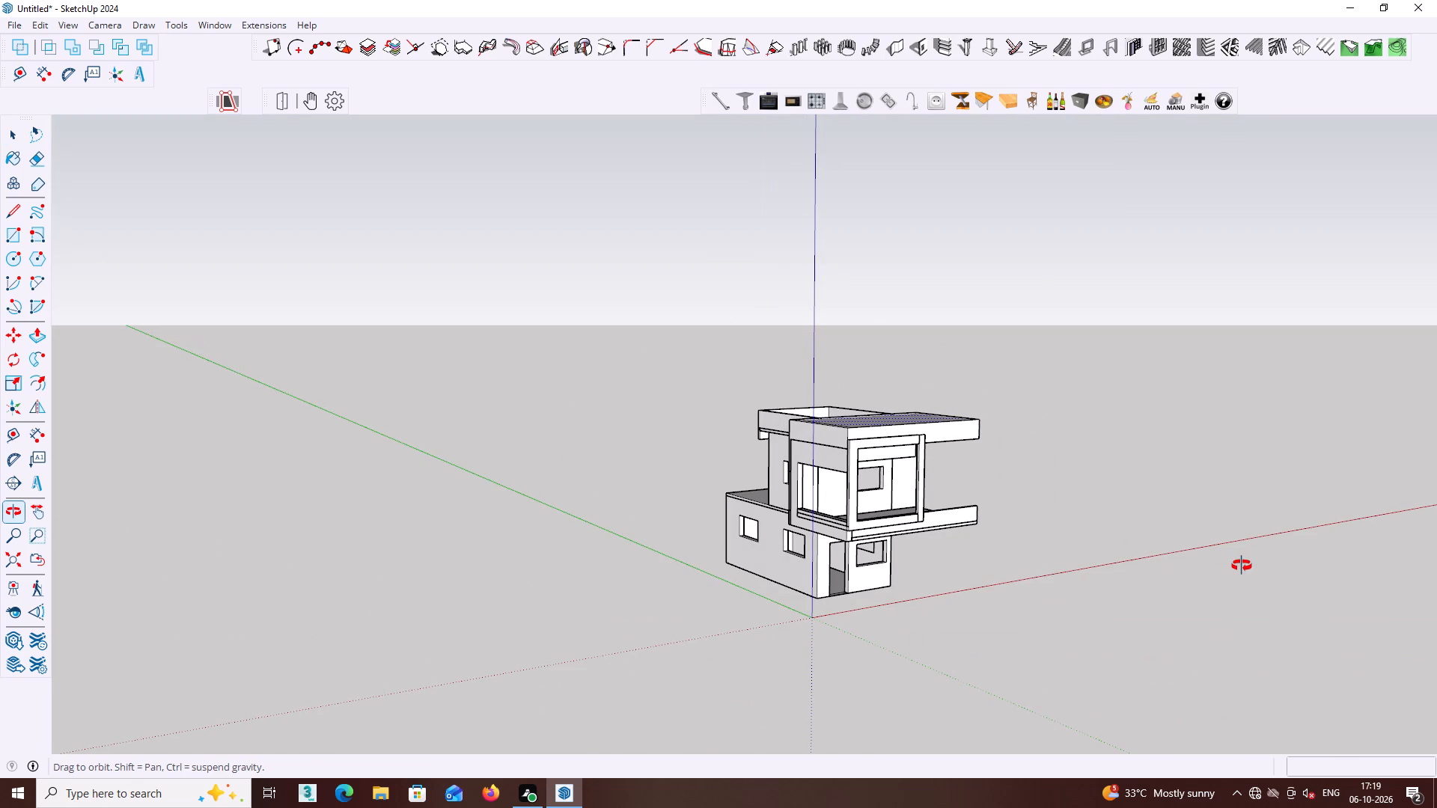
pyautogui.moveTo(1242, 566); pyautogui.dragTo(1186, 554, button='middle')
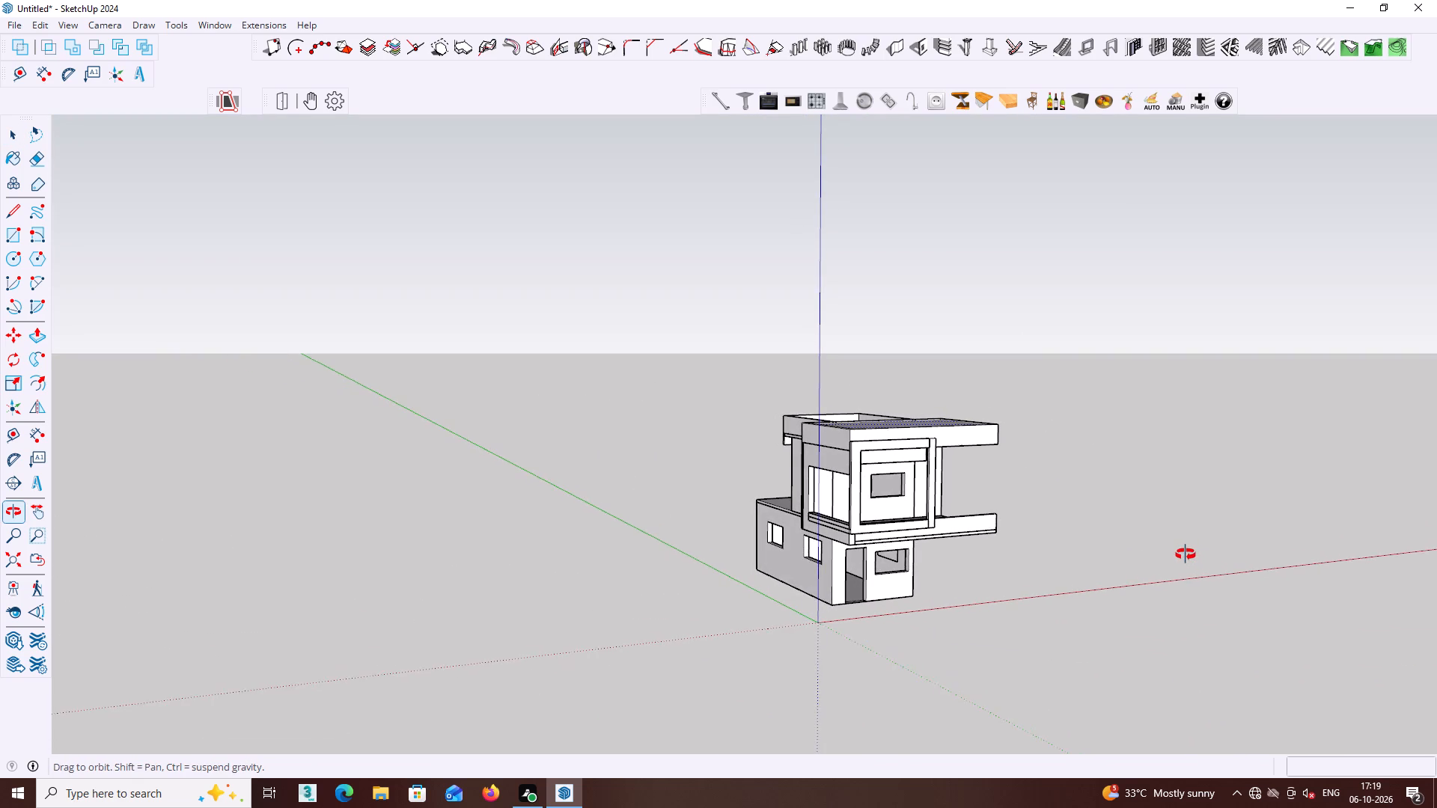
pyautogui.moveTo(1186, 554); pyautogui.dragTo(1169, 552, button='middle')
pyautogui.scroll(5, 913, 567)
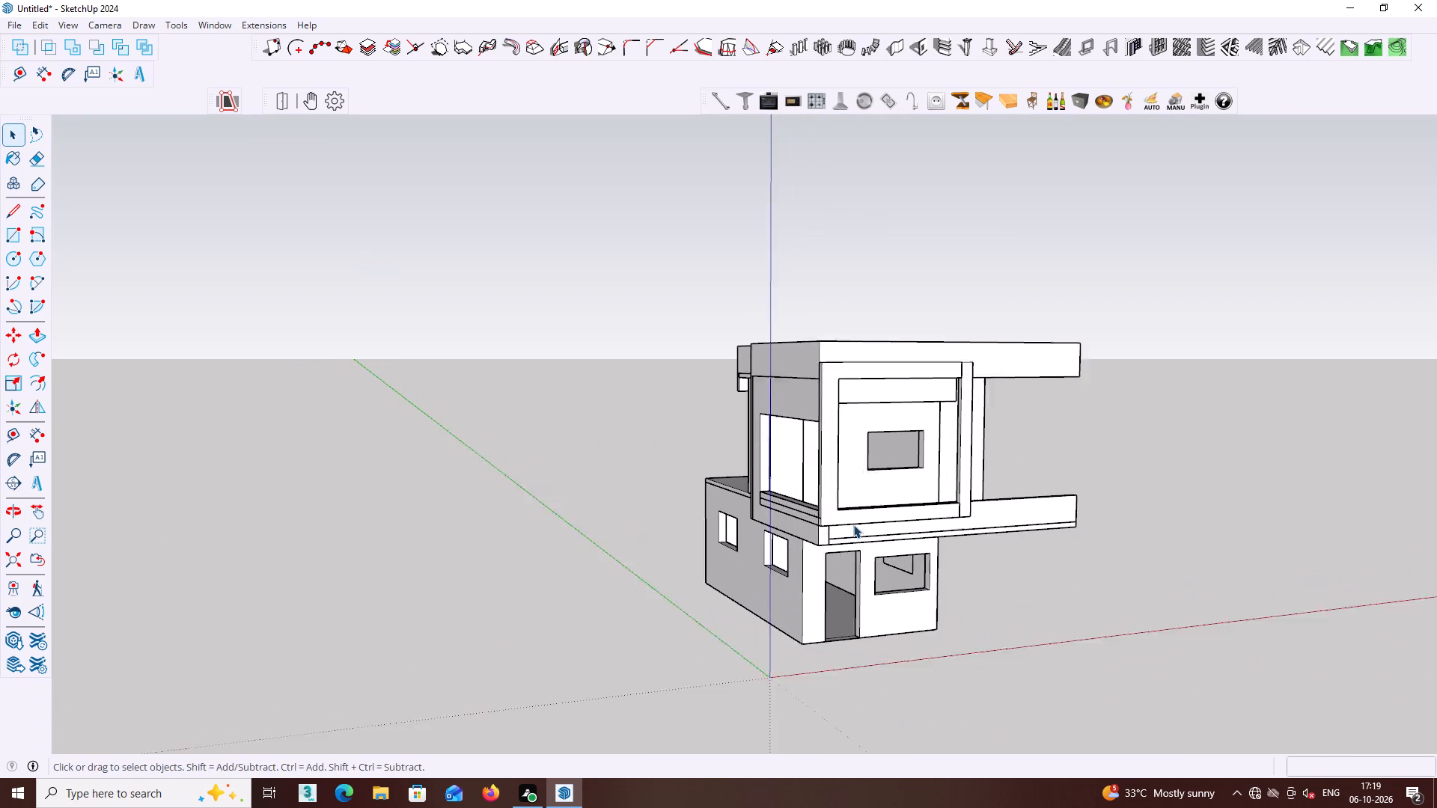
pyautogui.scroll(1, 853, 524)
pyautogui.moveTo(887, 520); pyautogui.dragTo(829, 515, button='middle')
pyautogui.scroll(-5, 841, 518)
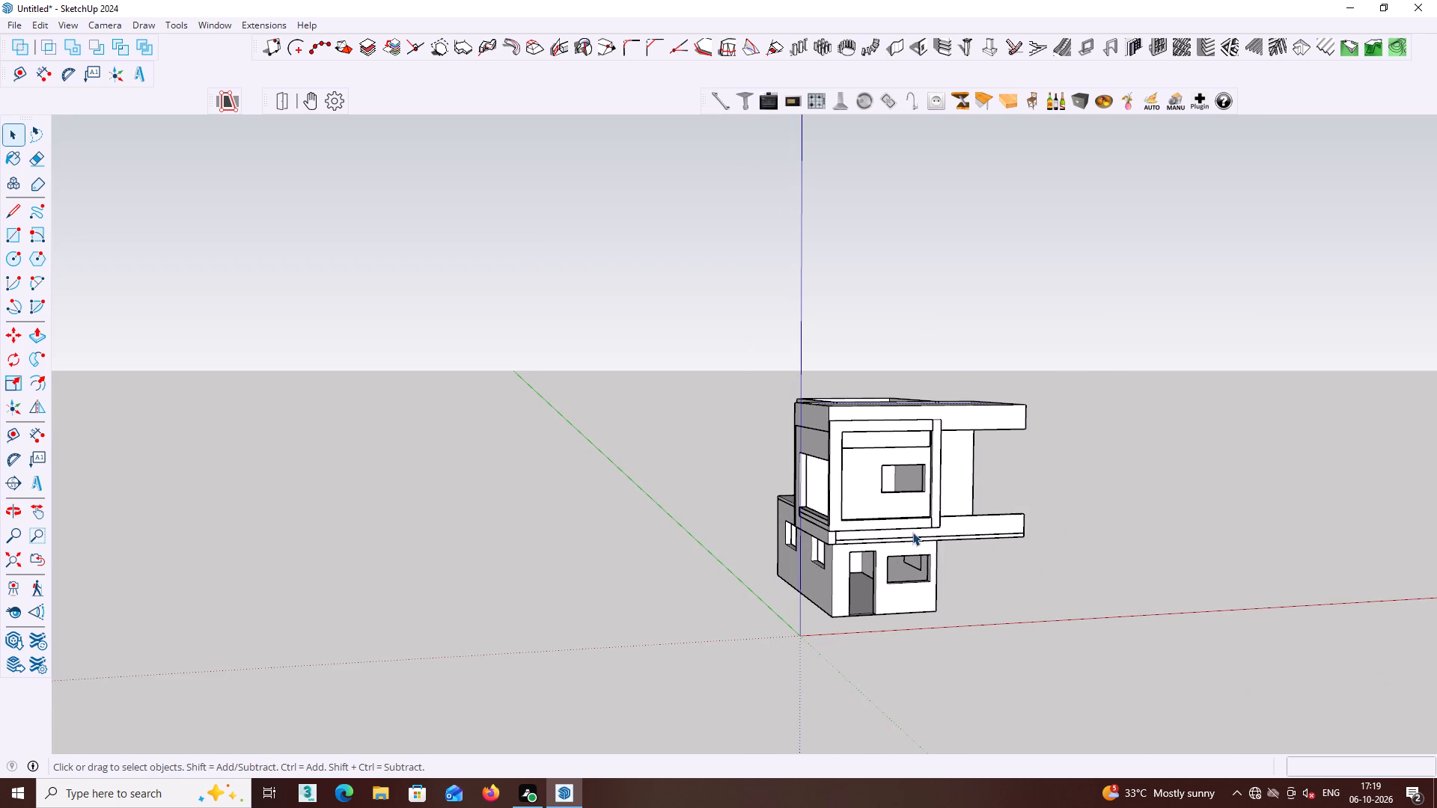
pyautogui.middleClick(962, 521)
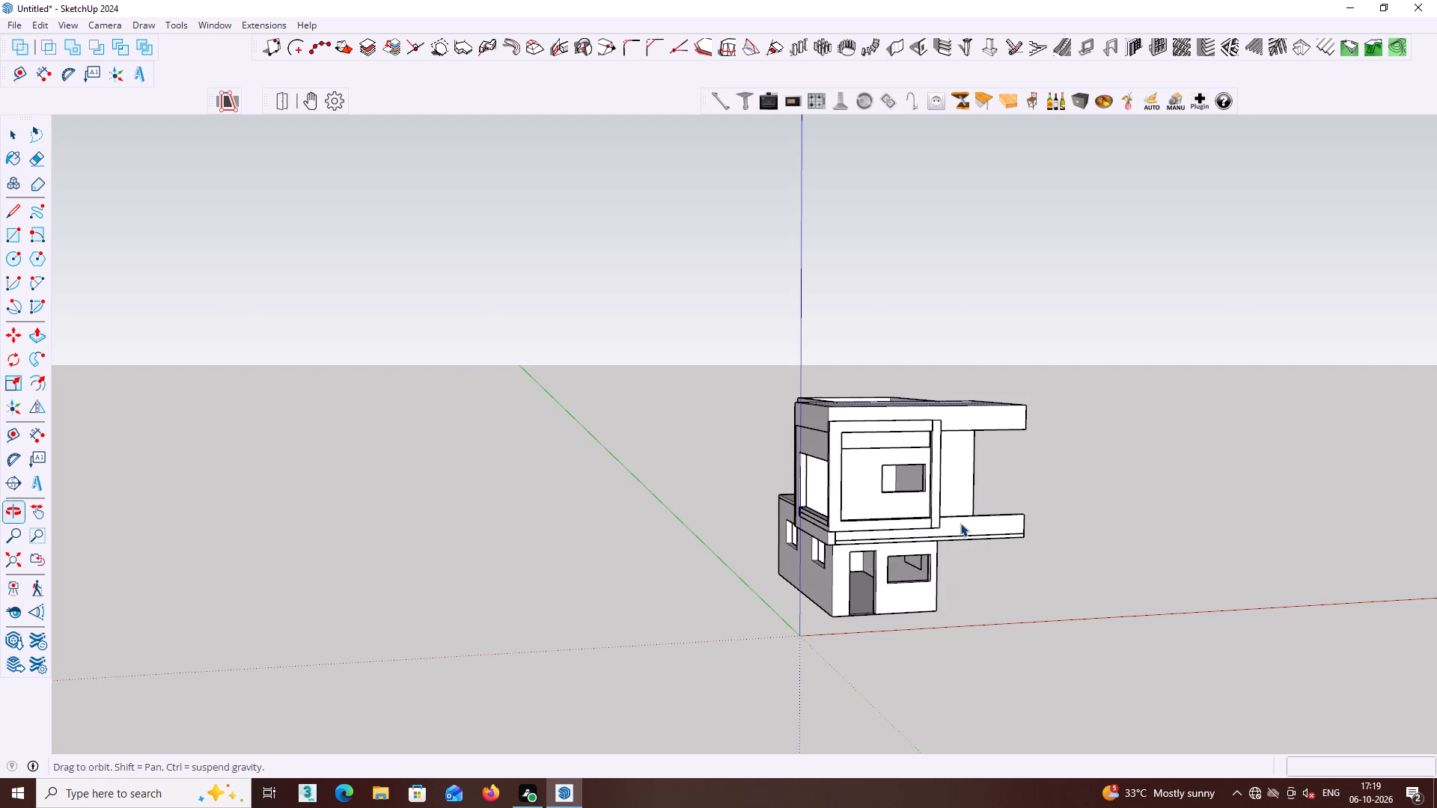
pyautogui.moveTo(962, 523); pyautogui.dragTo(881, 512, button='middle')
pyautogui.scroll(5, 888, 517)
pyautogui.middleClick(891, 512)
pyautogui.moveTo(897, 515); pyautogui.dragTo(720, 548, button='middle')
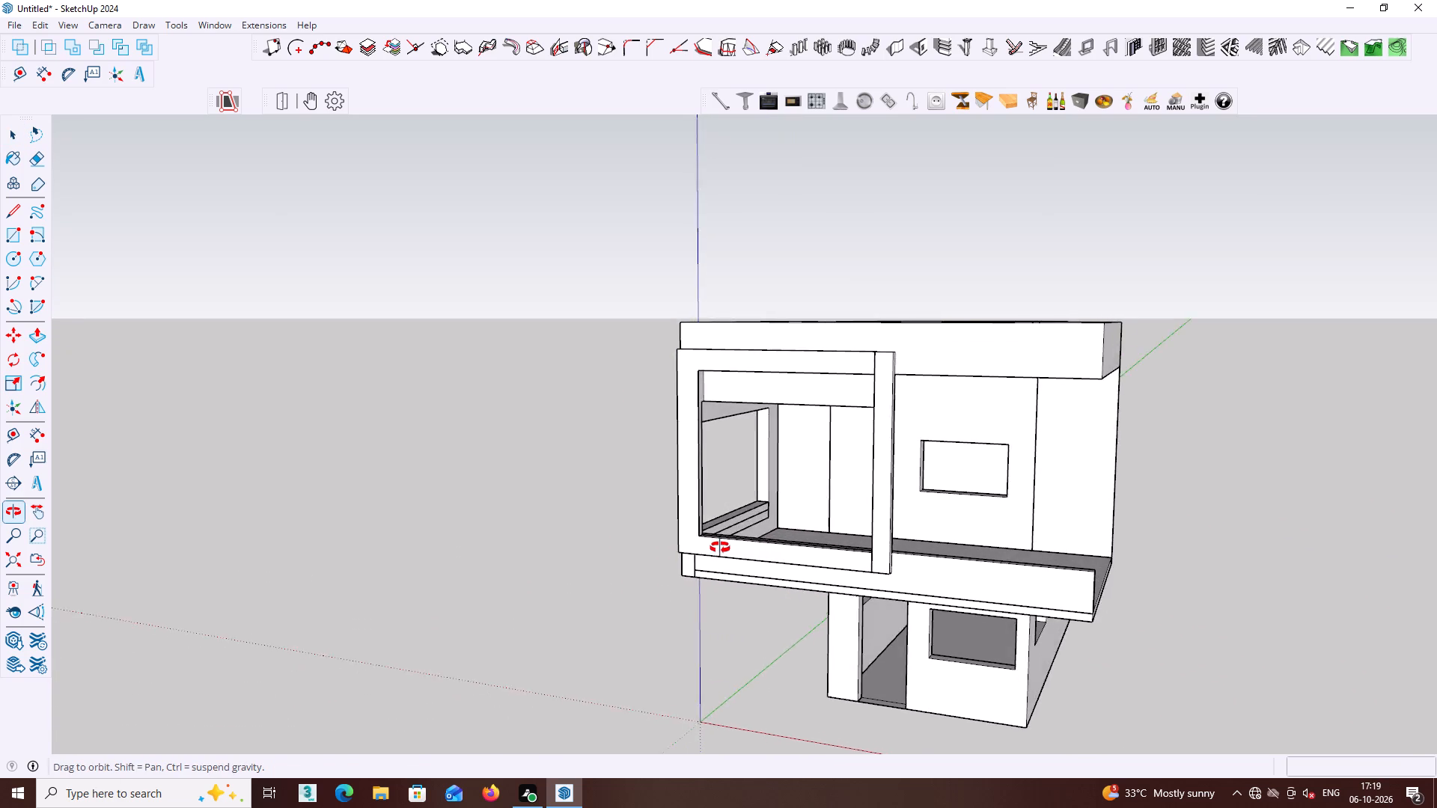
pyautogui.moveTo(720, 548); pyautogui.dragTo(751, 552, button='middle')
pyautogui.moveTo(1048, 562); pyautogui.dragTo(1055, 447, button='middle')
pyautogui.scroll(6, 926, 657)
pyautogui.middleClick(900, 662)
pyautogui.moveTo(904, 670); pyautogui.dragTo(1152, 679, button='middle')
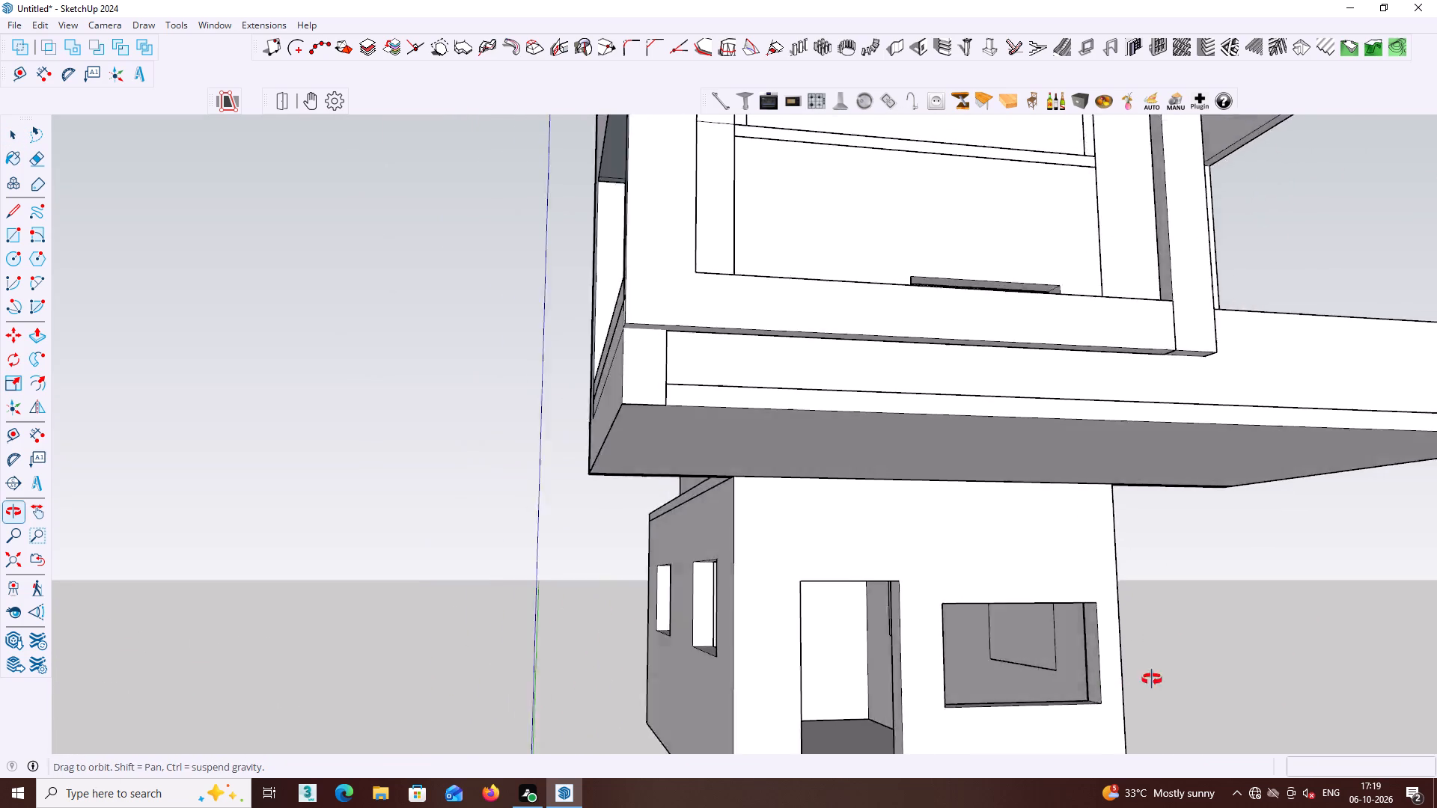
pyautogui.moveTo(1152, 679); pyautogui.dragTo(1403, 679, button='middle')
pyautogui.moveTo(873, 619); pyautogui.dragTo(1041, 669, button='middle')
pyautogui.middleClick(838, 625)
pyautogui.scroll(-4, 838, 625)
pyautogui.moveTo(701, 588); pyautogui.dragTo(949, 768, button='middle')
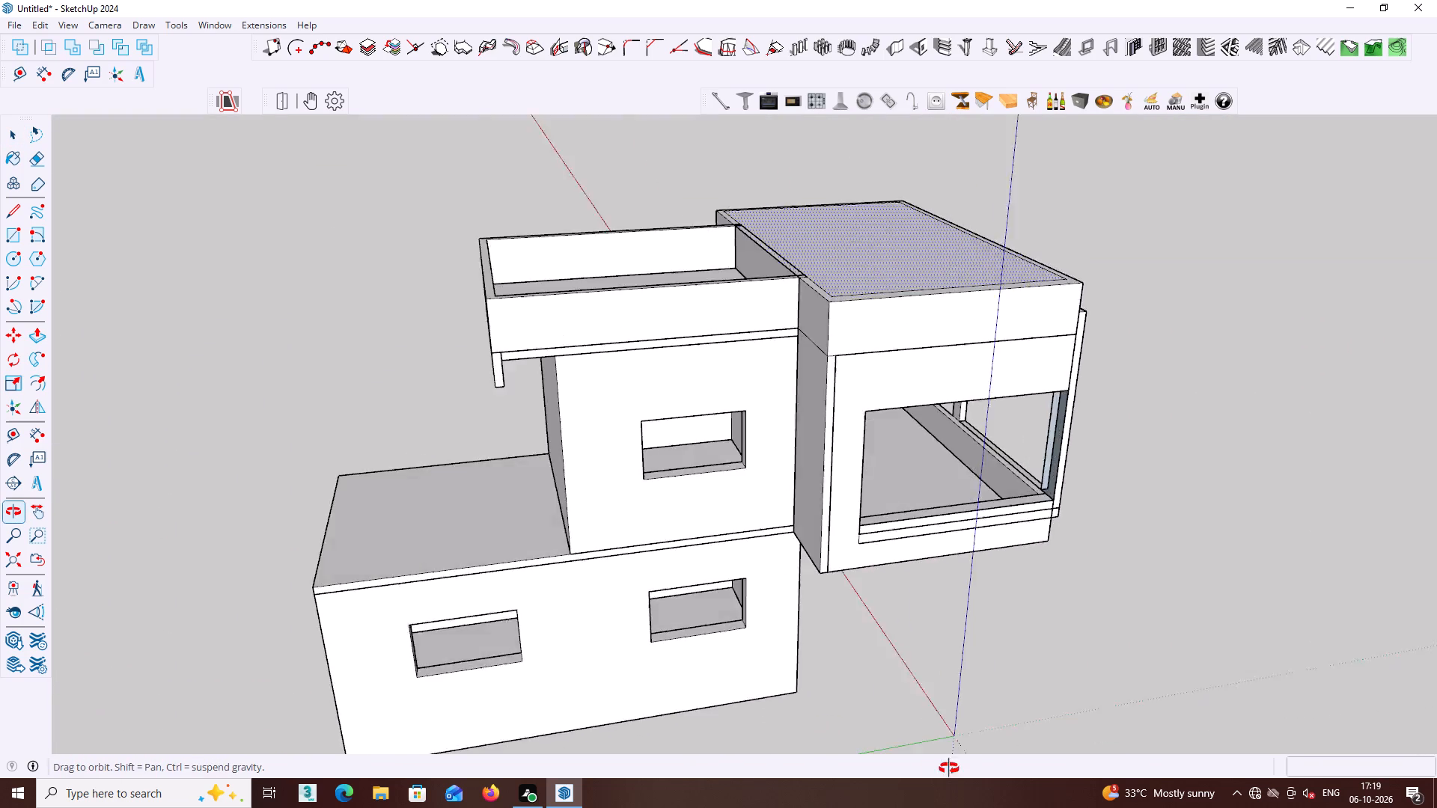
pyautogui.moveTo(949, 768); pyautogui.dragTo(1013, 685, button='middle')
pyautogui.moveTo(806, 614); pyautogui.dragTo(1138, 660, button='middle')
pyautogui.moveTo(808, 628); pyautogui.dragTo(1078, 623, button='middle')
pyautogui.moveTo(747, 612); pyautogui.dragTo(1022, 601, button='middle')
pyautogui.moveTo(646, 566); pyautogui.dragTo(964, 545, button='middle')
pyautogui.scroll(-1, 646, 566)
pyautogui.moveTo(584, 532); pyautogui.dragTo(913, 491, button='middle')
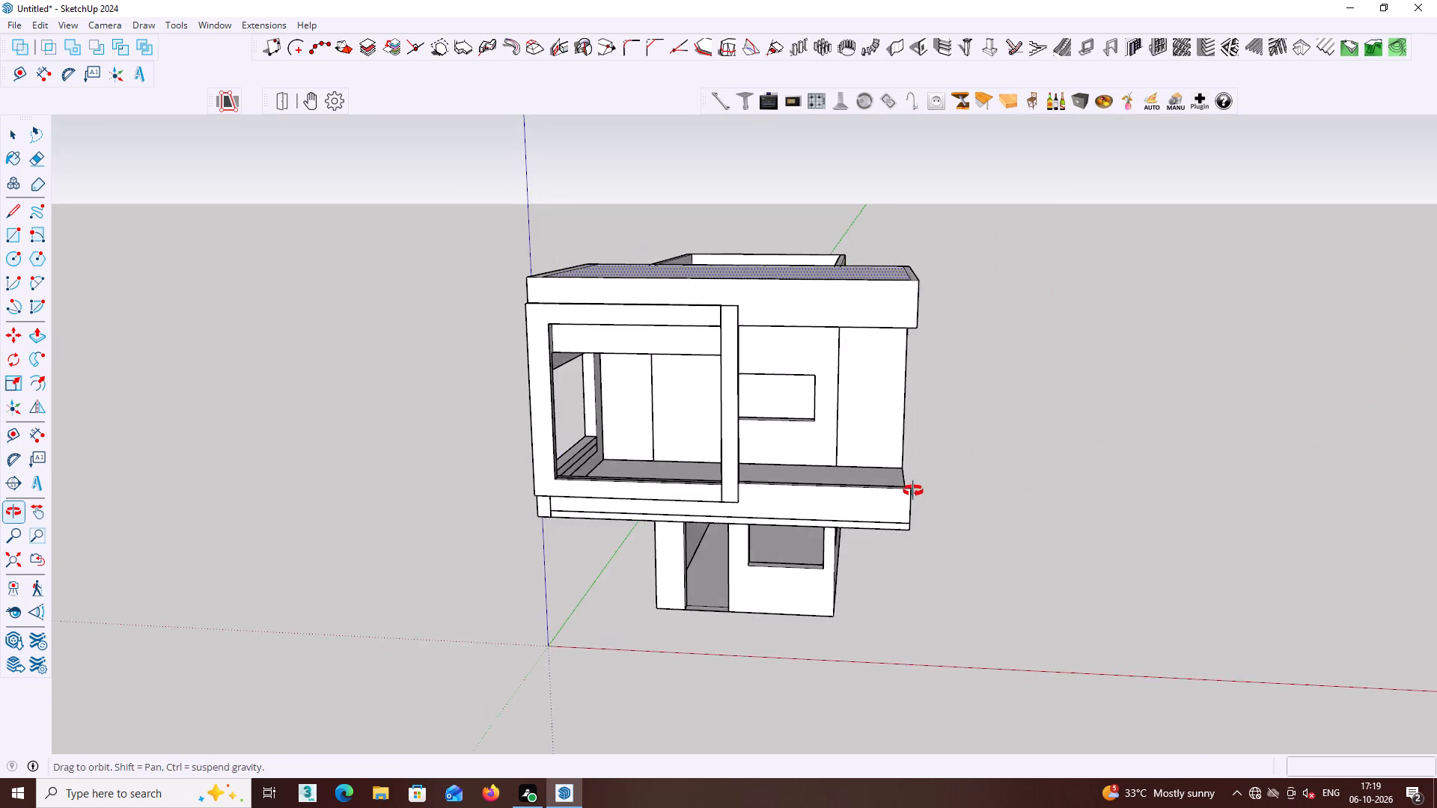
pyautogui.moveTo(913, 491); pyautogui.dragTo(906, 489, button='middle')
# Examine the balcony floor, framed opening and open side of the upper block.
pyautogui.scroll(7, 720, 479)
pyautogui.middleClick(723, 458)
pyautogui.moveTo(672, 480); pyautogui.dragTo(876, 489, button='middle')
pyautogui.scroll(2, 742, 467)
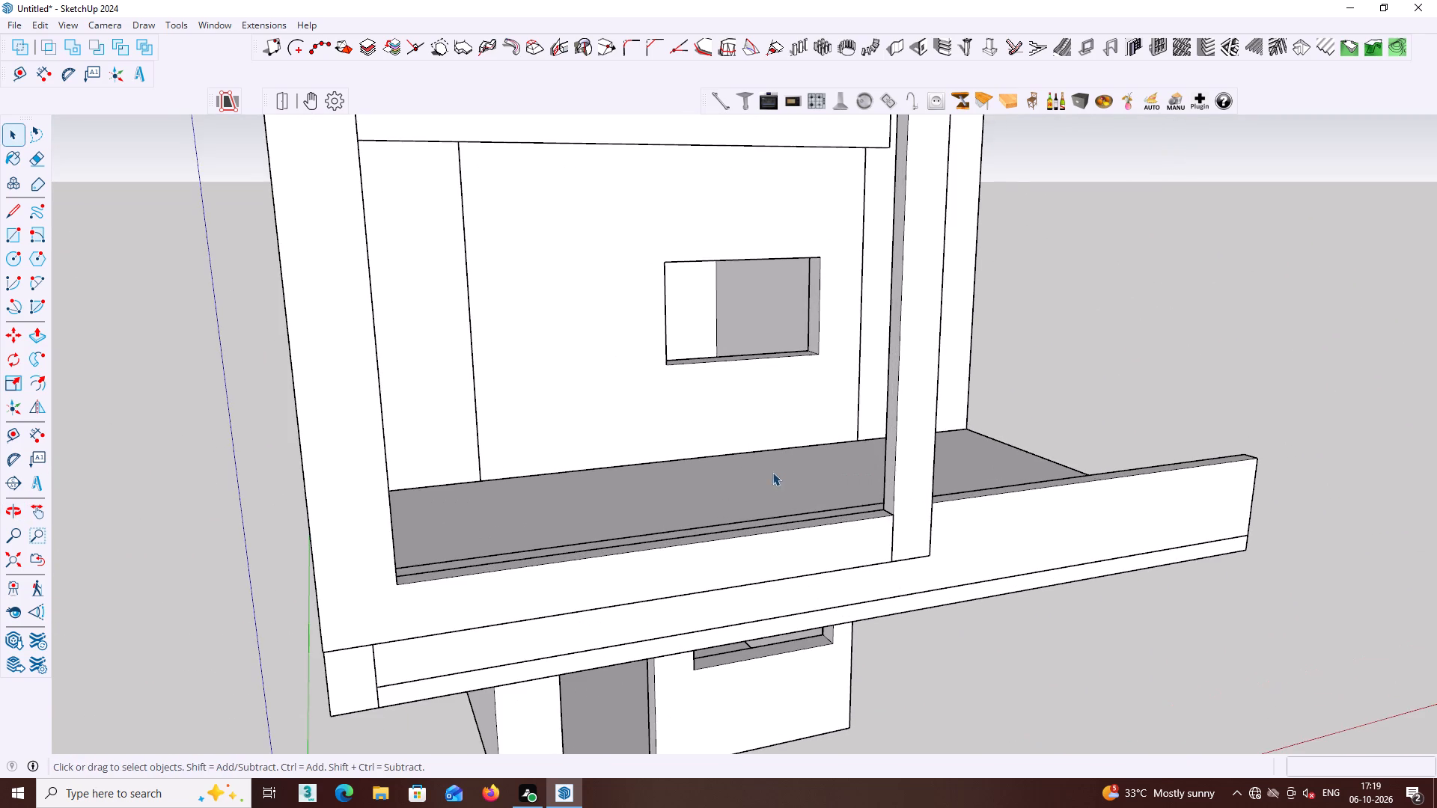
pyautogui.scroll(-3, 772, 472)
pyautogui.scroll(1, 781, 481)
pyautogui.scroll(-7, 781, 481)
pyautogui.moveTo(681, 477); pyautogui.dragTo(778, 531, button='middle')
pyautogui.moveTo(781, 499); pyautogui.dragTo(272, 489, button='middle')
pyautogui.moveTo(863, 504); pyautogui.dragTo(651, 458, button='middle')
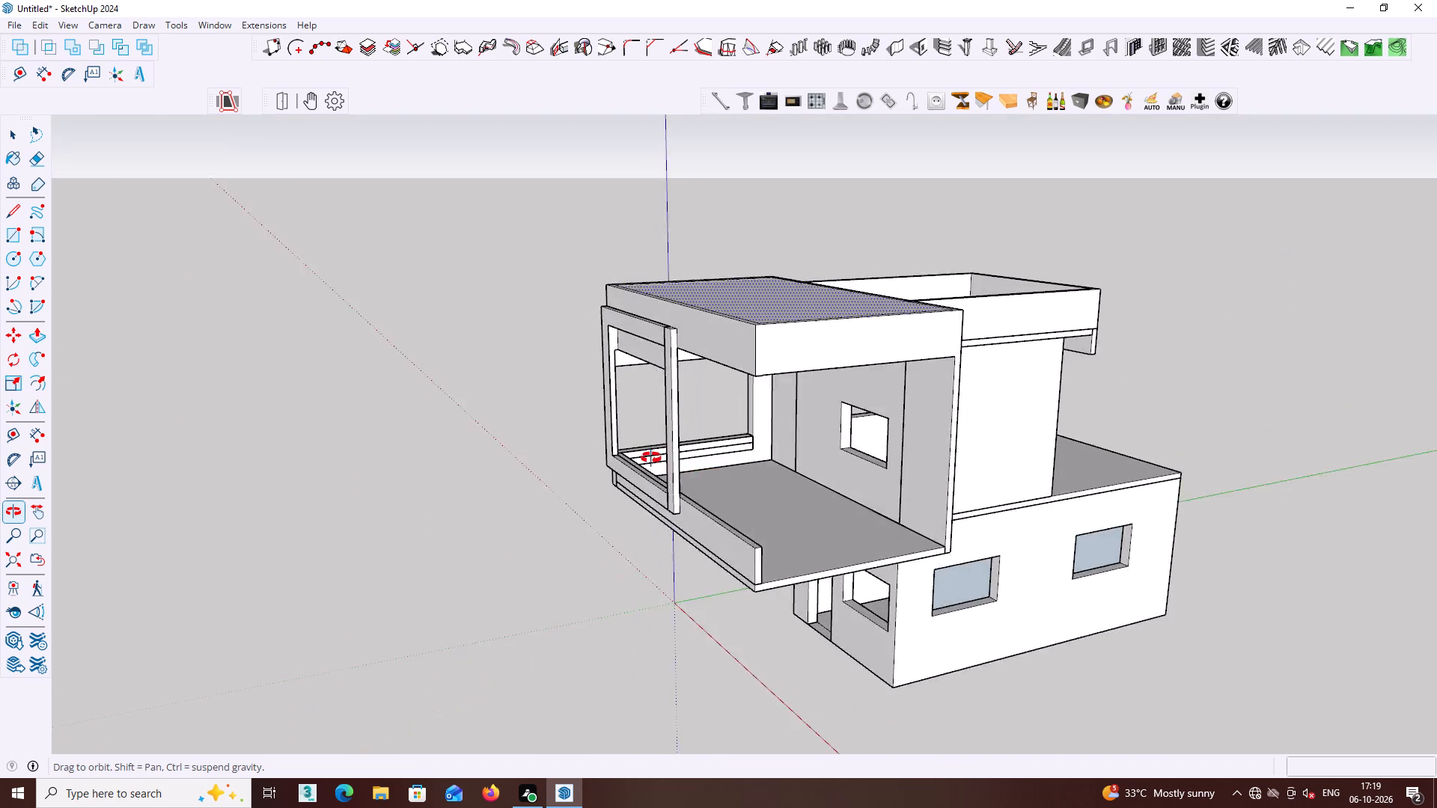
pyautogui.moveTo(651, 458); pyautogui.dragTo(545, 435, button='middle')
pyautogui.moveTo(751, 466); pyautogui.dragTo(604, 405, button='middle')
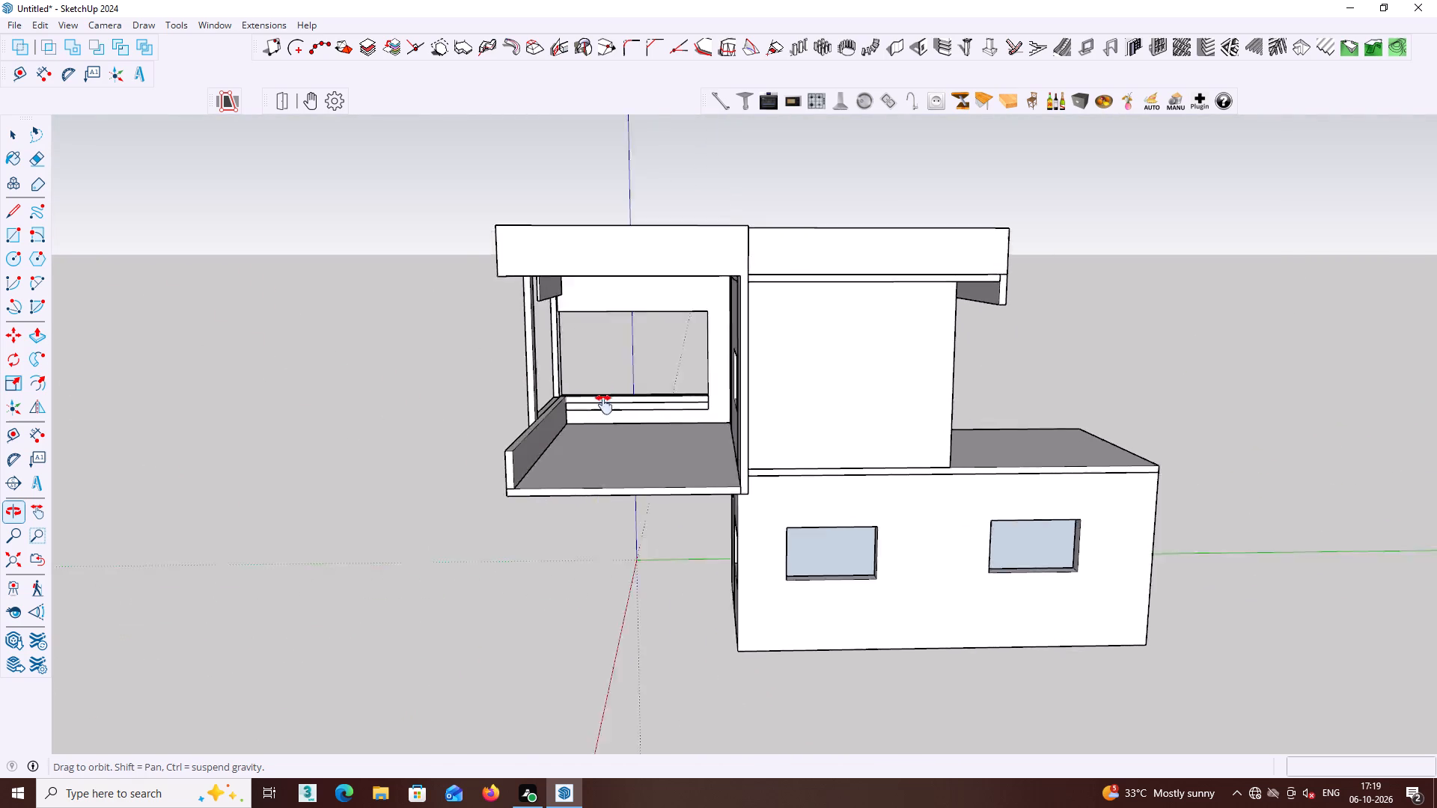
# Examine the whole house from the front, above, both sides and underneath.
pyautogui.moveTo(604, 405); pyautogui.dragTo(622, 399, button='middle')
pyautogui.moveTo(834, 423); pyautogui.dragTo(645, 684, button='middle')
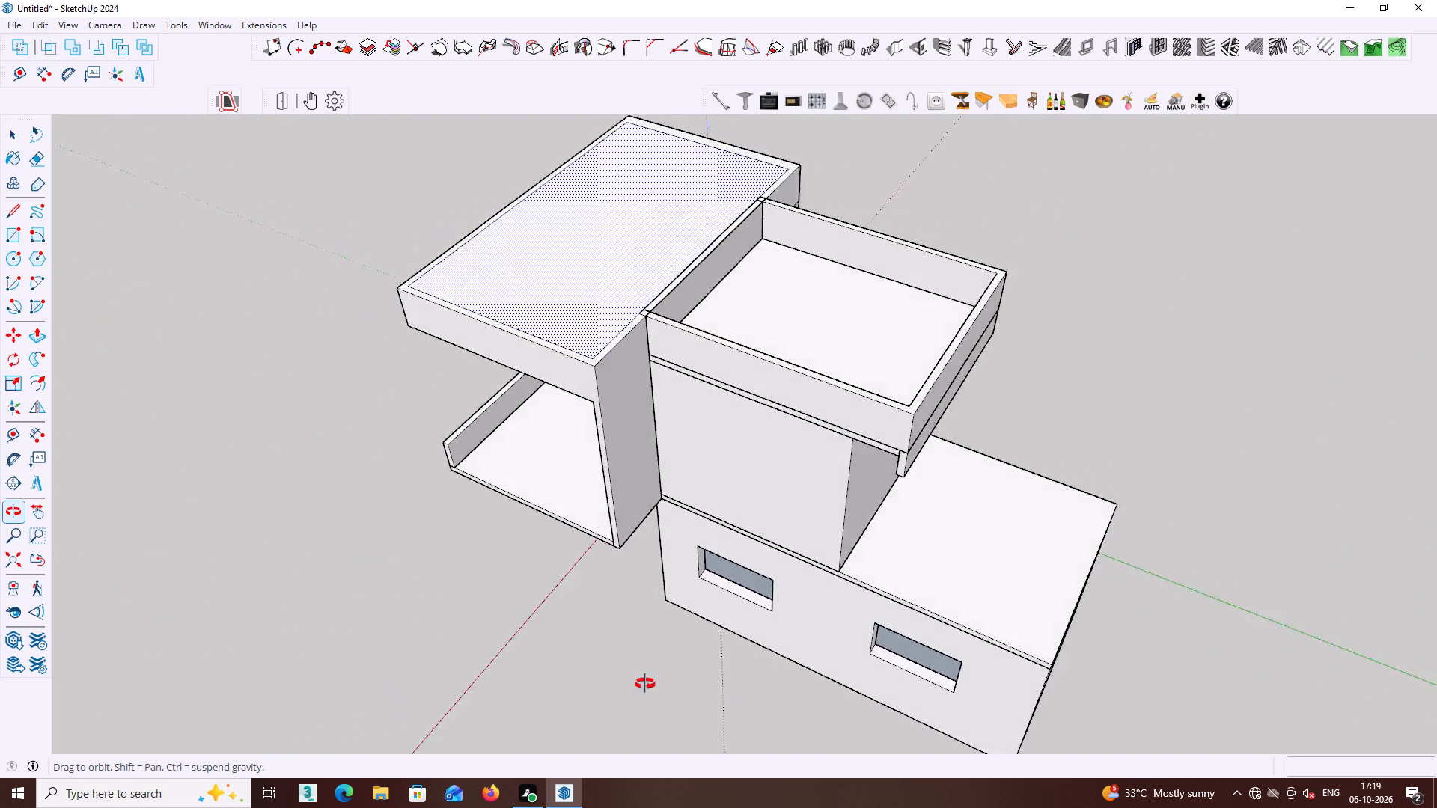
pyautogui.moveTo(645, 684); pyautogui.dragTo(977, 572, button='middle')
pyautogui.scroll(-1, 1269, 602)
pyautogui.moveTo(835, 568); pyautogui.dragTo(910, 511, button='middle')
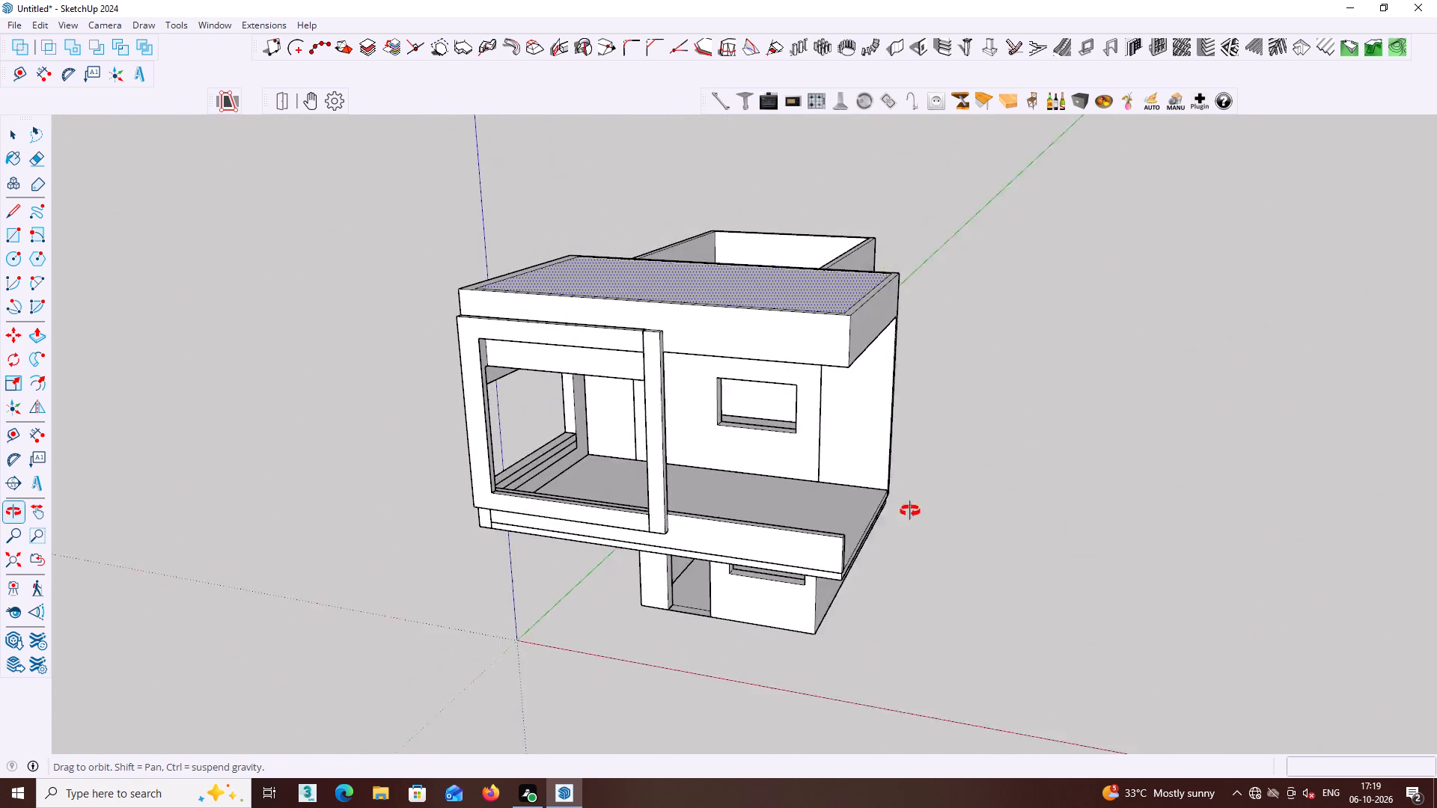
pyautogui.moveTo(910, 511); pyautogui.dragTo(1025, 512, button='middle')
pyautogui.moveTo(680, 524); pyautogui.dragTo(1103, 512, button='middle')
pyautogui.moveTo(713, 524); pyautogui.dragTo(887, 506, button='middle')
pyautogui.moveTo(778, 501); pyautogui.dragTo(806, 424, button='middle')
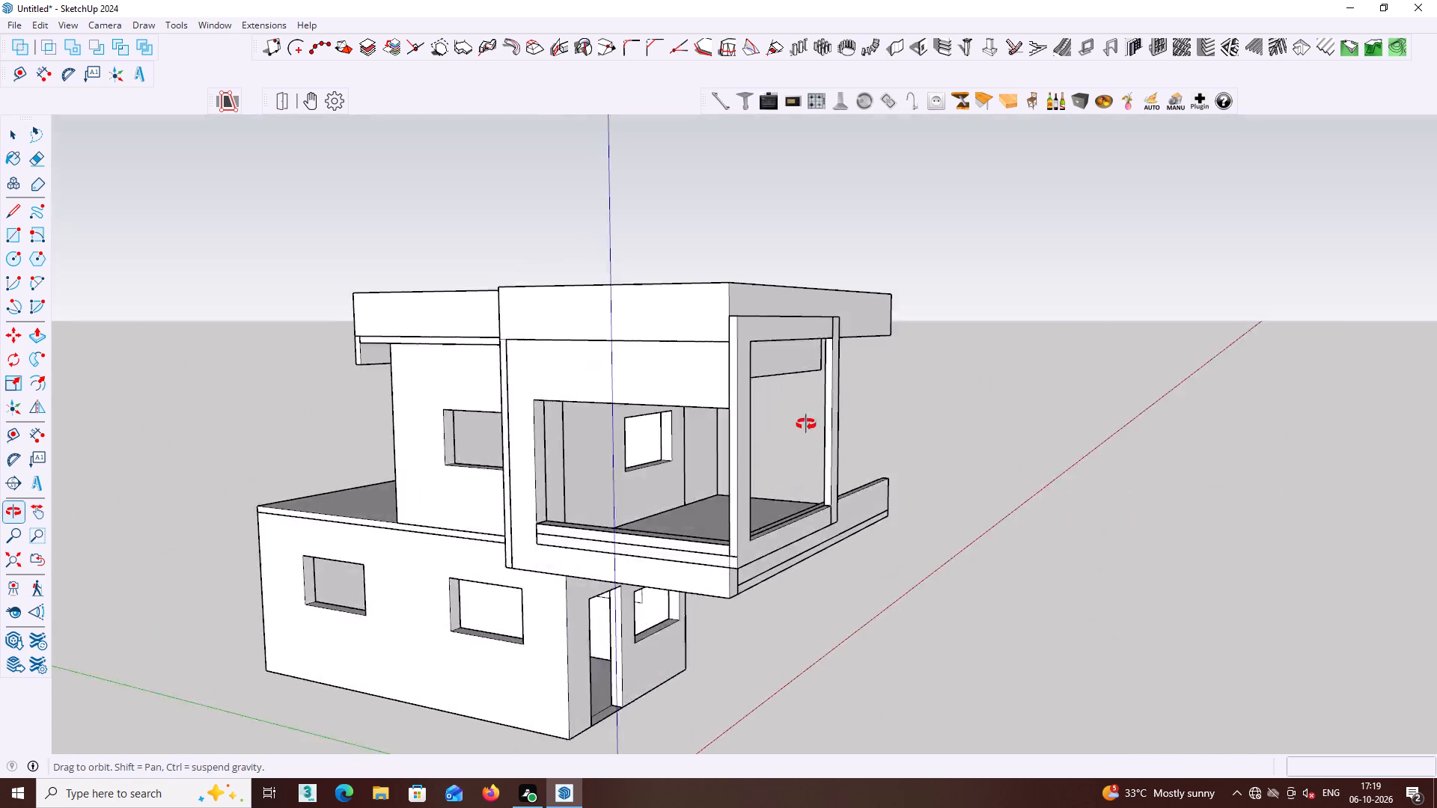
pyautogui.moveTo(806, 424); pyautogui.dragTo(882, 352, button='middle')
pyautogui.moveTo(532, 521); pyautogui.dragTo(710, 351, button='middle')
pyautogui.moveTo(643, 480); pyautogui.dragTo(635, 228, button='middle')
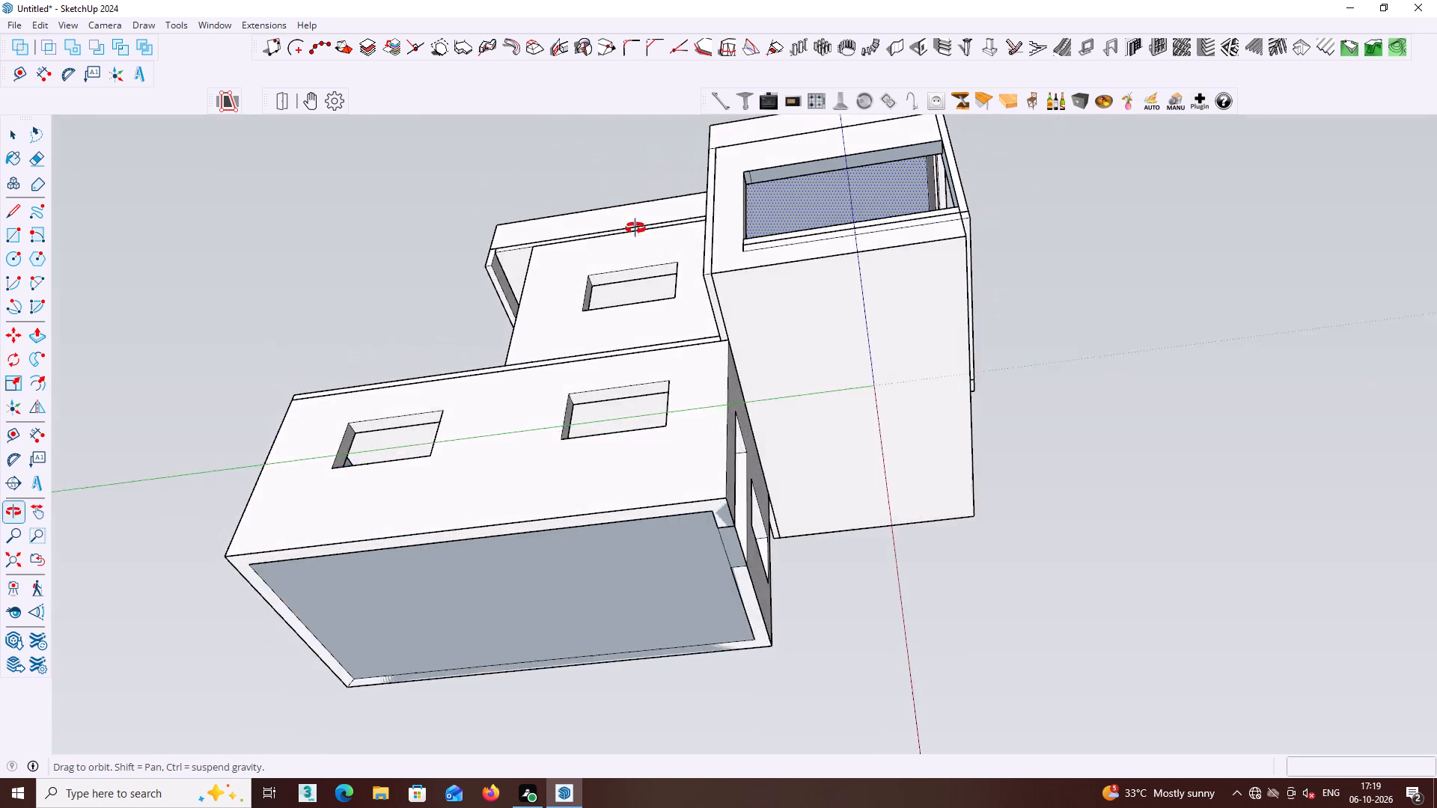
pyautogui.moveTo(635, 228); pyautogui.dragTo(323, 533, button='middle')
pyautogui.moveTo(652, 575); pyautogui.dragTo(653, 584, button='middle')
pyautogui.scroll(-2, 652, 575)
pyautogui.moveTo(937, 516); pyautogui.dragTo(851, 574, button='middle')
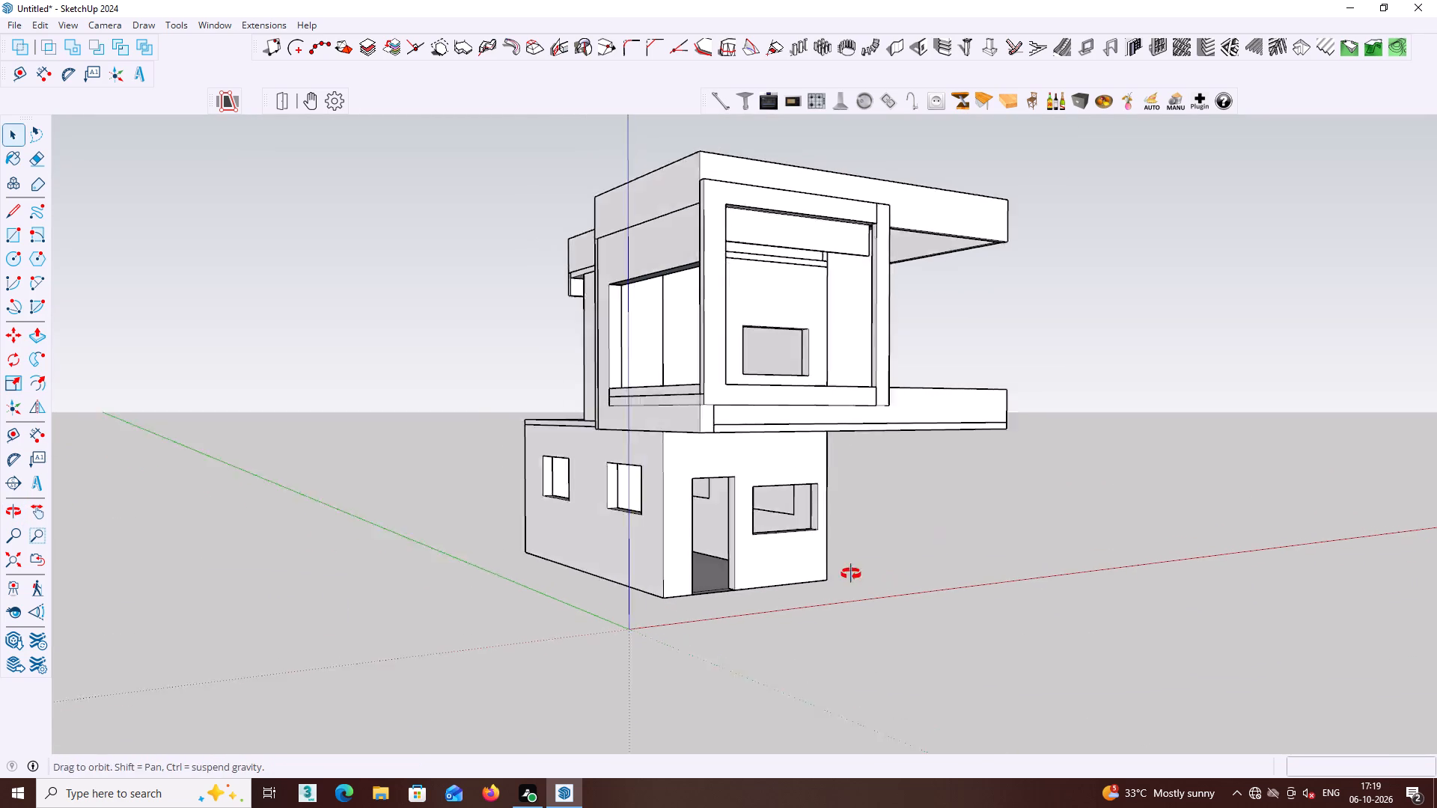
pyautogui.moveTo(851, 574); pyautogui.dragTo(806, 616, button='middle')
pyautogui.scroll(-4, 883, 588)
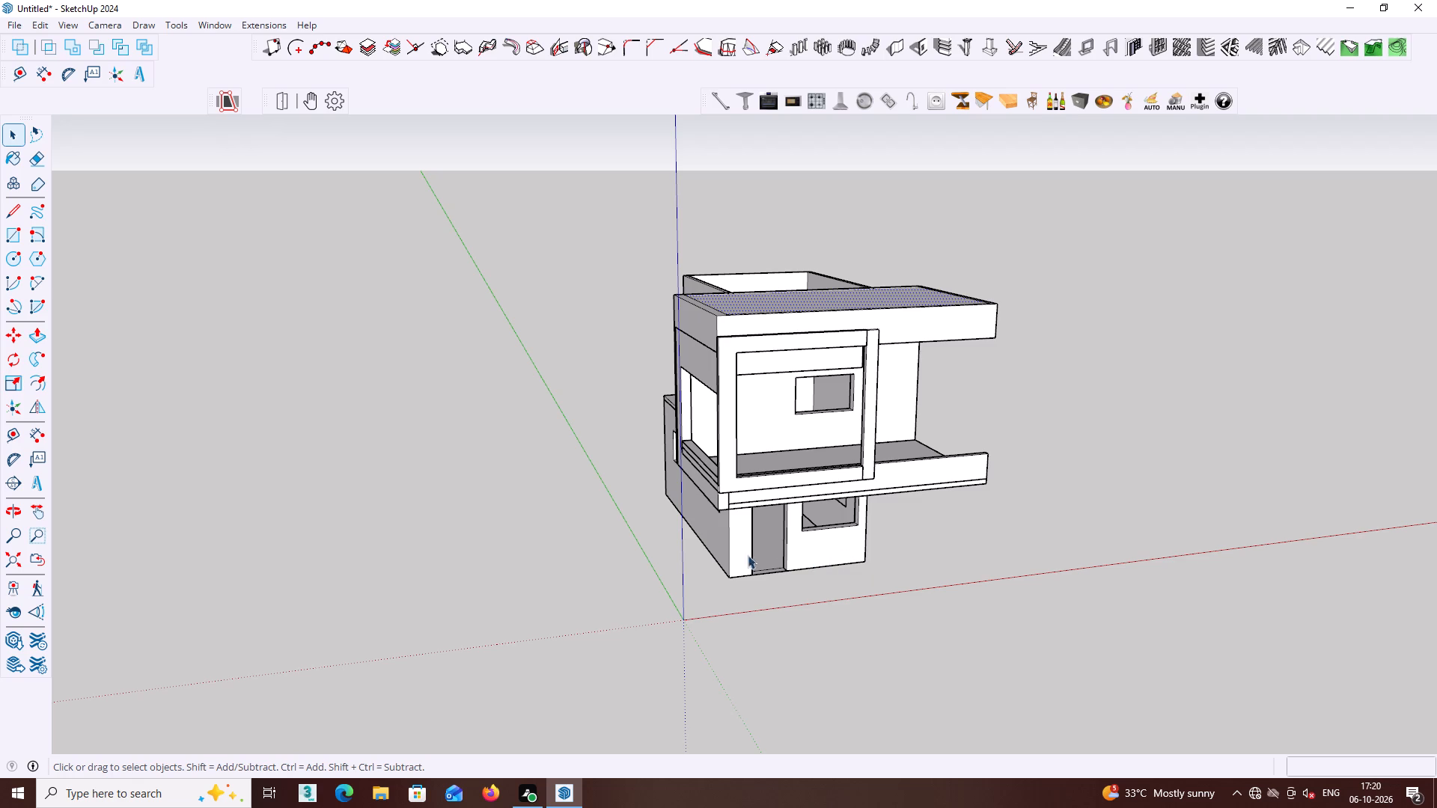
# Examine the framed balcony front, the roof face above it and the side with the large wall opening.
pyautogui.moveTo(754, 517); pyautogui.dragTo(575, 530, button='middle')
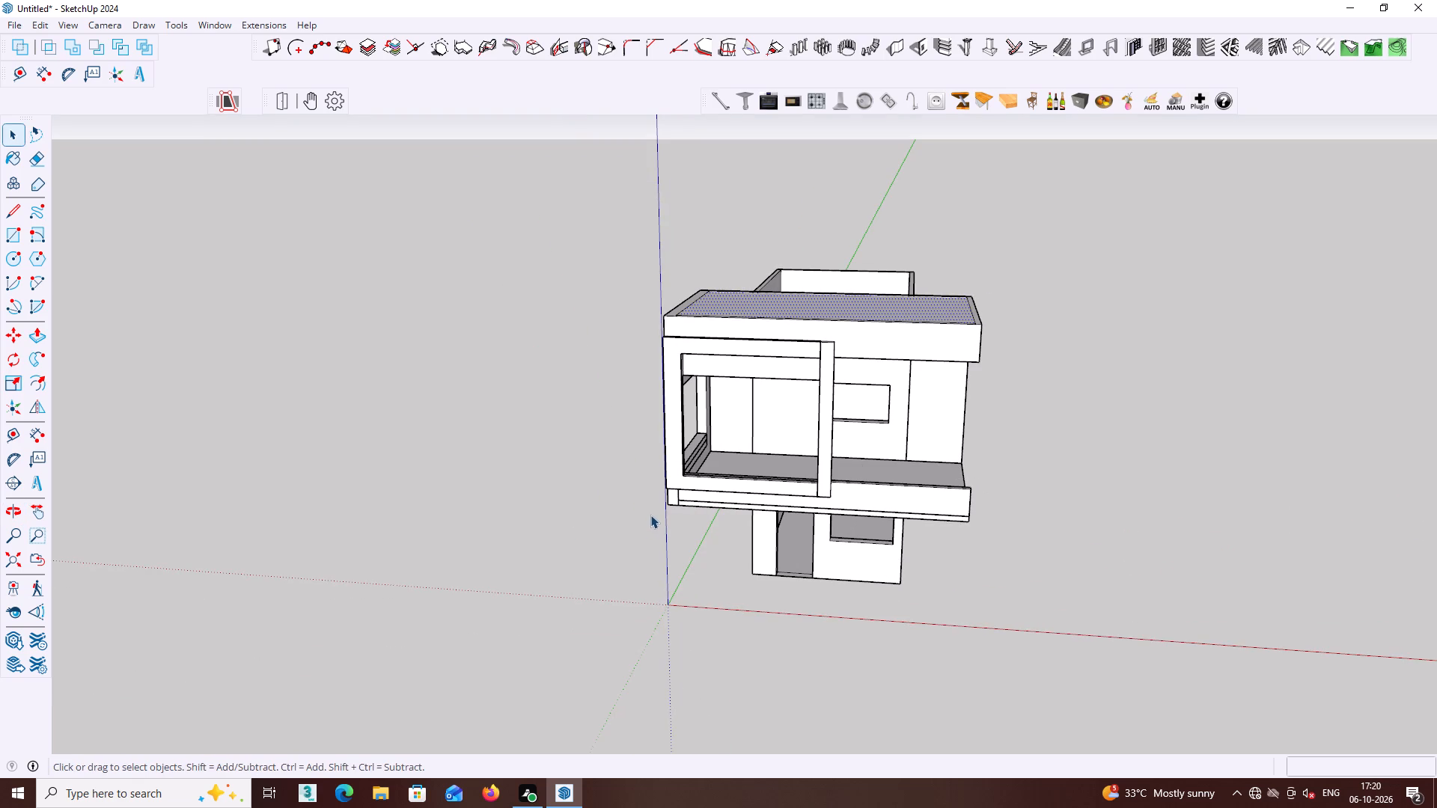
pyautogui.moveTo(794, 377); pyautogui.dragTo(833, 482, button='middle')
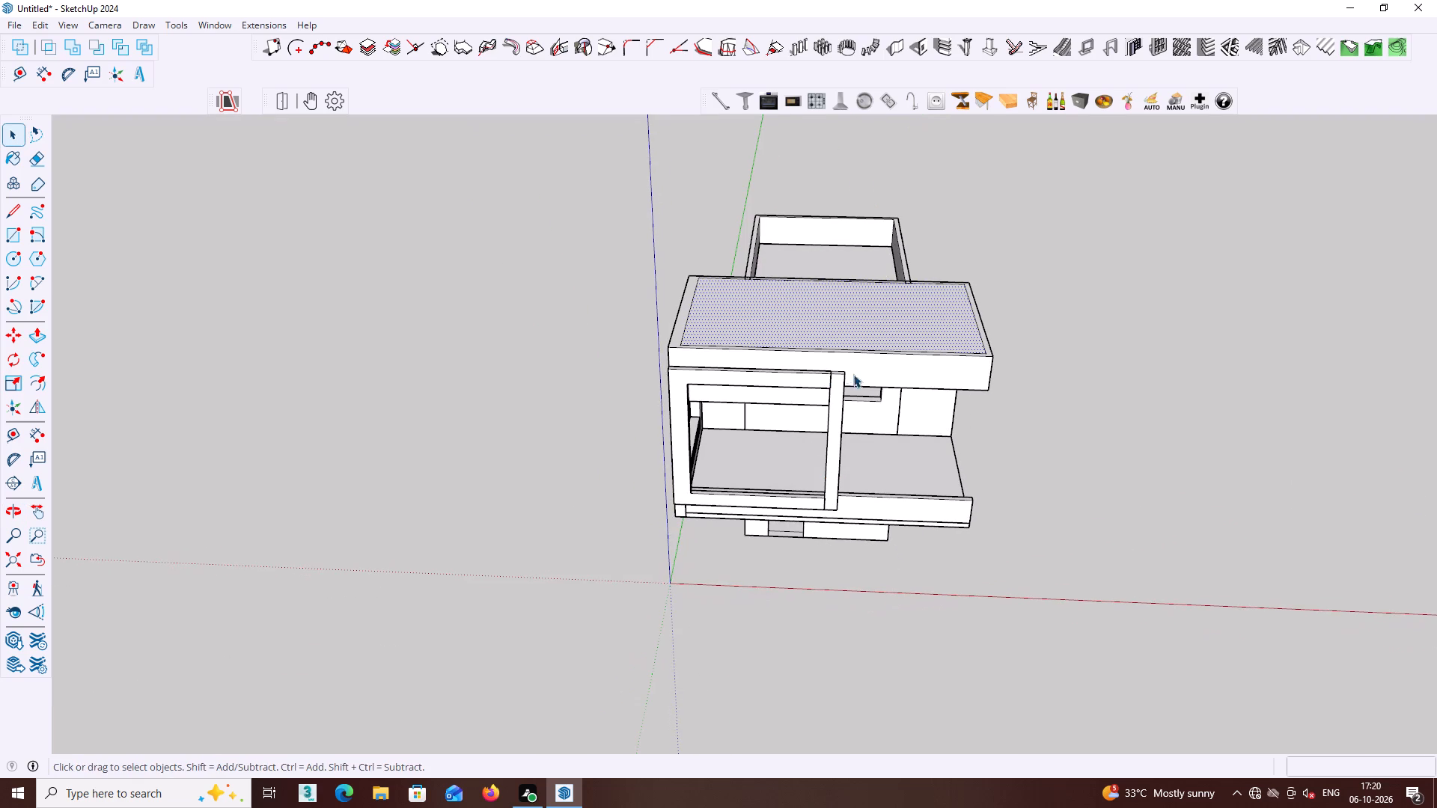
pyautogui.moveTo(865, 385); pyautogui.dragTo(761, 378, button='middle')
pyautogui.scroll(5, 792, 377)
pyautogui.moveTo(824, 391); pyautogui.dragTo(935, 394, button='middle')
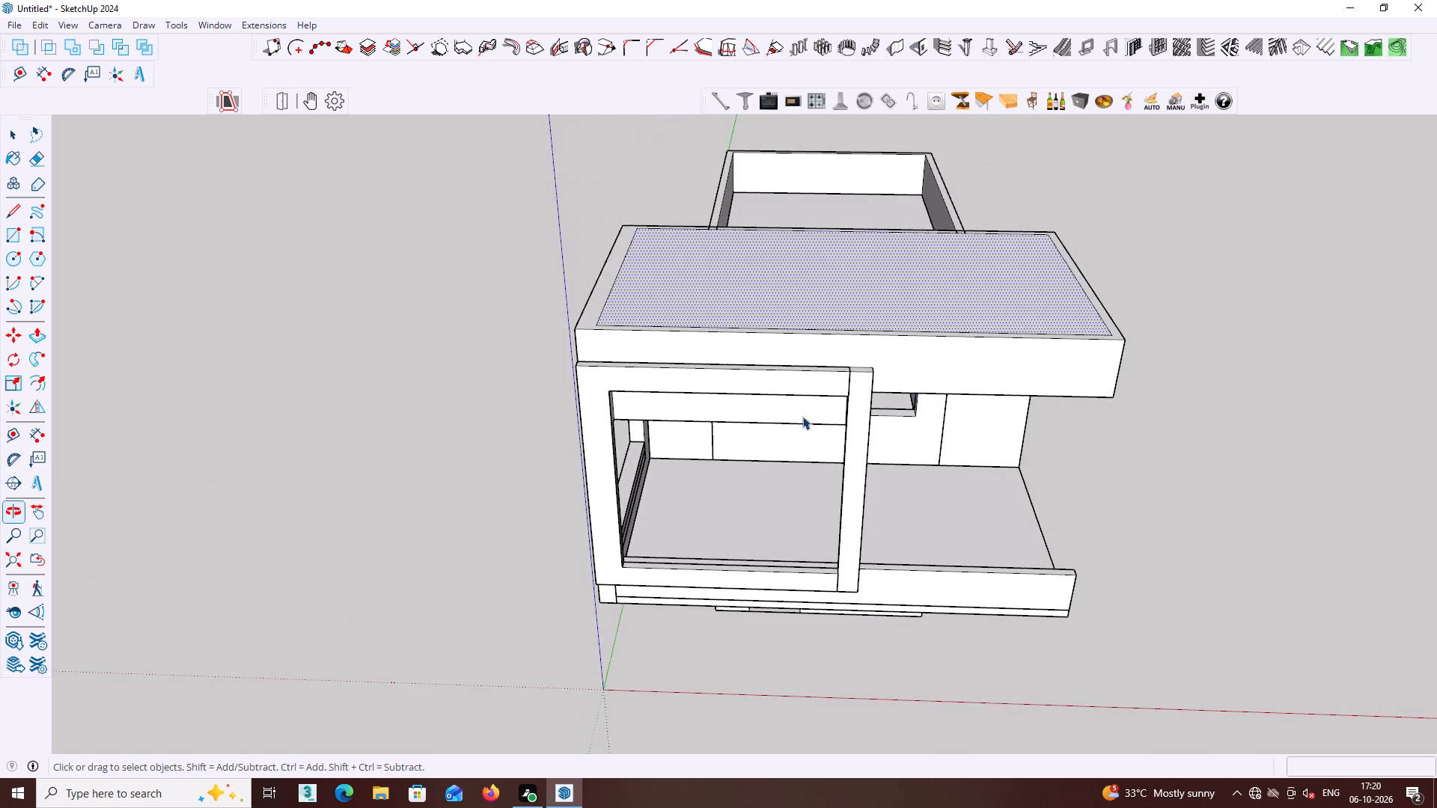
pyautogui.scroll(-4, 780, 408)
pyautogui.moveTo(722, 435); pyautogui.dragTo(876, 411, button='middle')
pyautogui.moveTo(728, 423); pyautogui.dragTo(941, 380, button='middle')
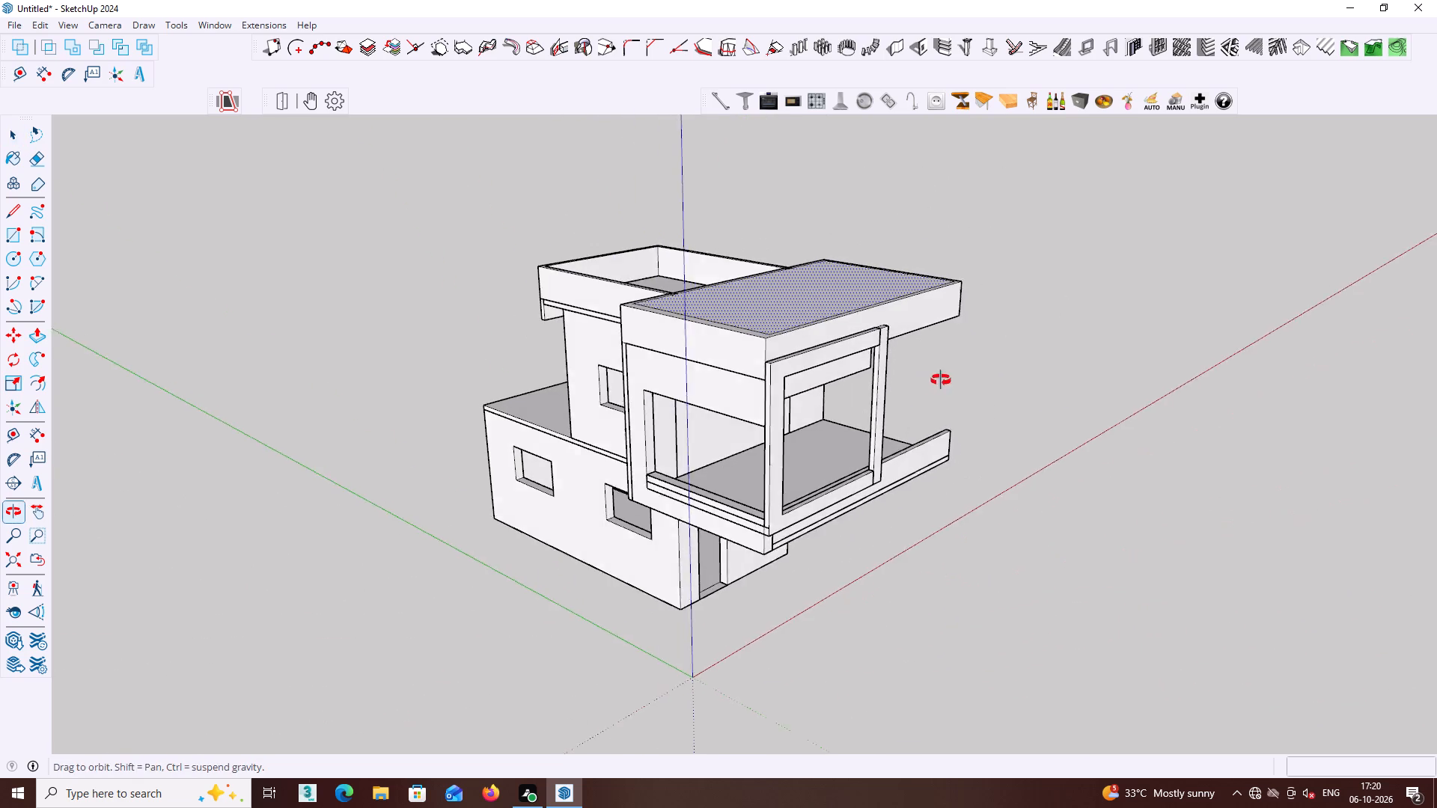
pyautogui.moveTo(941, 380); pyautogui.dragTo(942, 380, button='middle')
pyautogui.scroll(3, 813, 405)
pyautogui.scroll(-2, 826, 395)
pyautogui.scroll(-1, 694, 384)
pyautogui.moveTo(715, 411); pyautogui.dragTo(852, 395, button='middle')
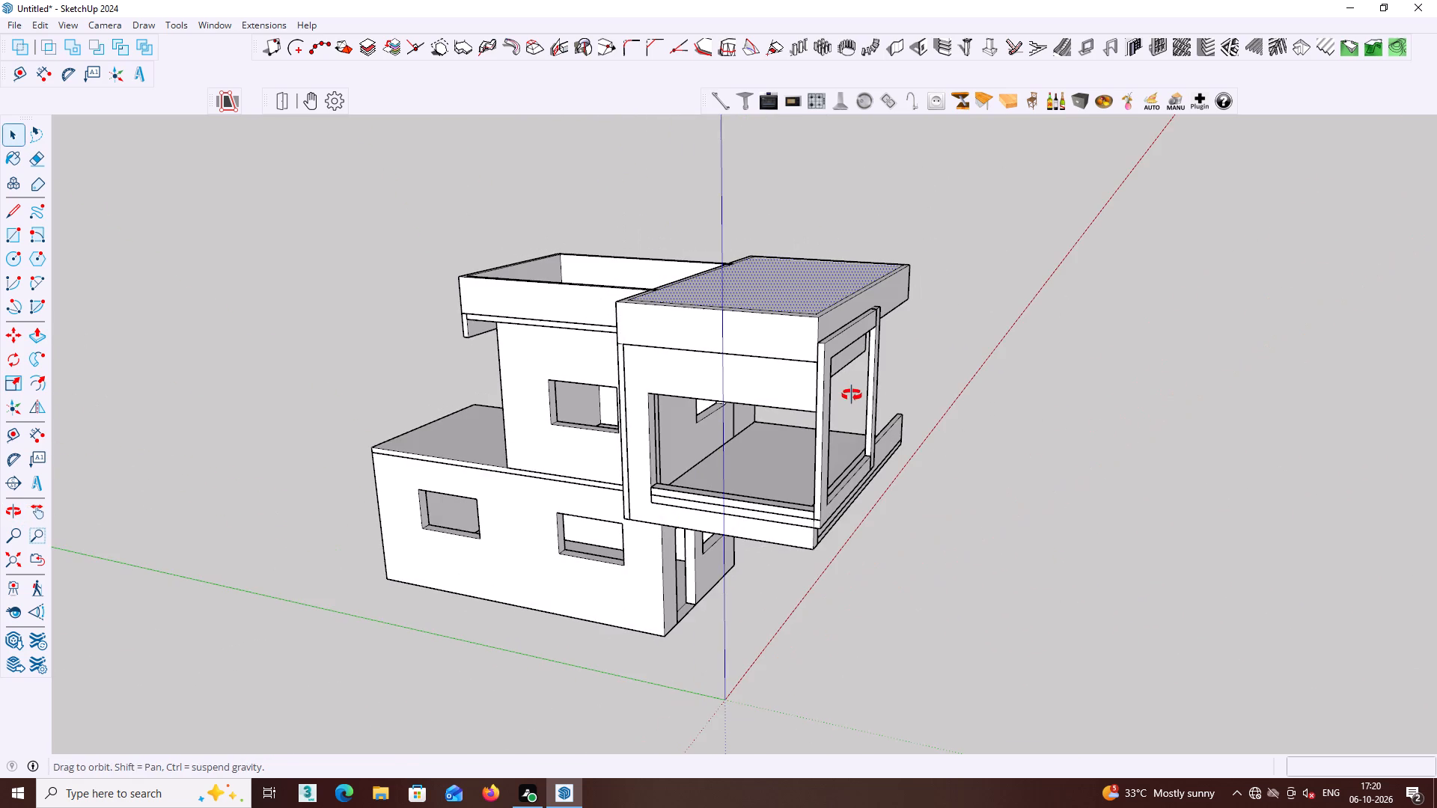
pyautogui.moveTo(852, 395); pyautogui.dragTo(741, 391, button='middle')
pyautogui.moveTo(973, 374); pyautogui.dragTo(683, 382, button='middle')
pyautogui.moveTo(911, 391); pyautogui.dragTo(838, 390, button='middle')
pyautogui.middleClick(857, 381)
pyautogui.scroll(-2, 857, 381)
# Push/Pull the selected roof face over the balcony block up by 4.5" to form a slab.
pyautogui.moveTo(887, 376); pyautogui.dragTo(854, 483, button='middle')
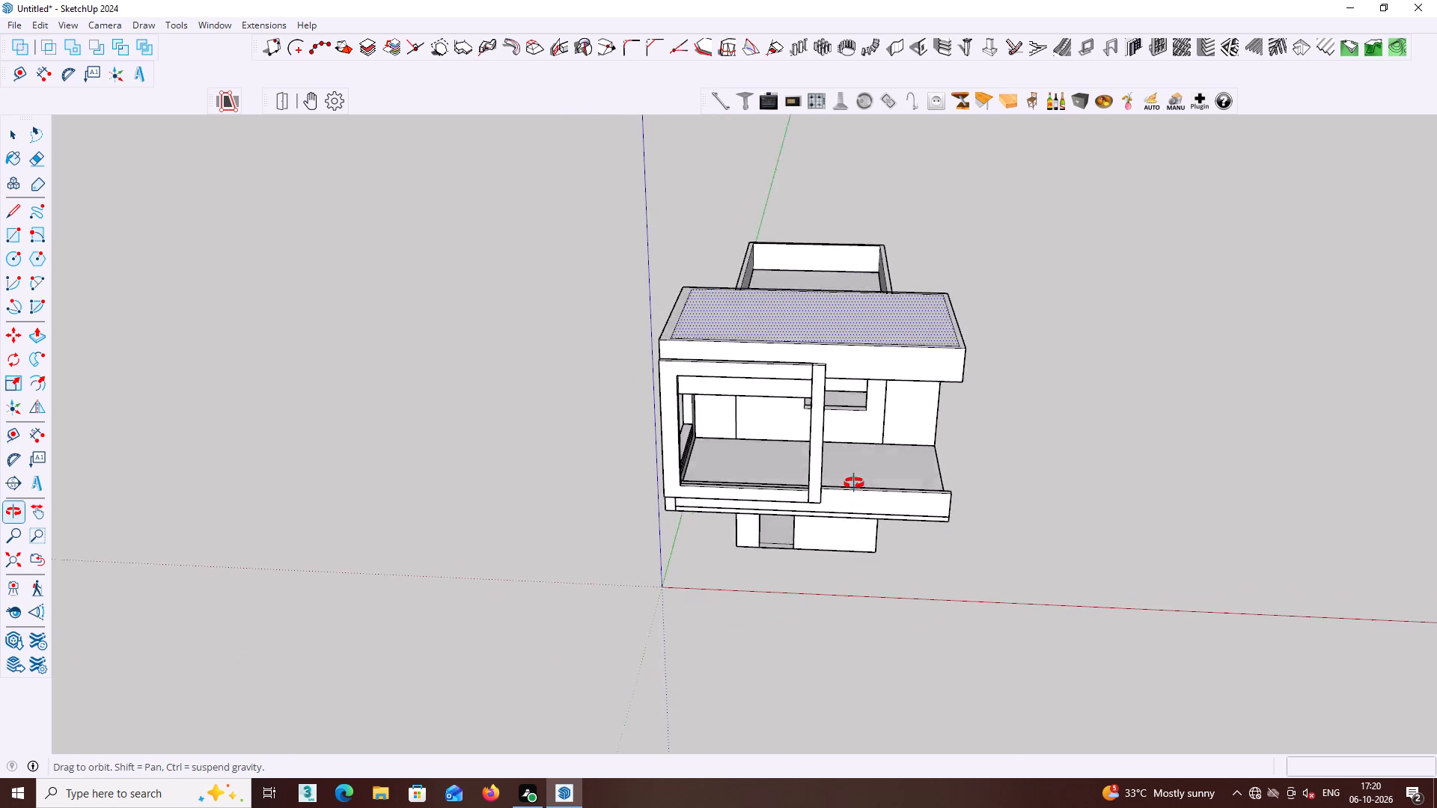
pyautogui.moveTo(854, 483); pyautogui.dragTo(865, 518, button='middle')
pyautogui.press('p')
pyautogui.click(788, 339)
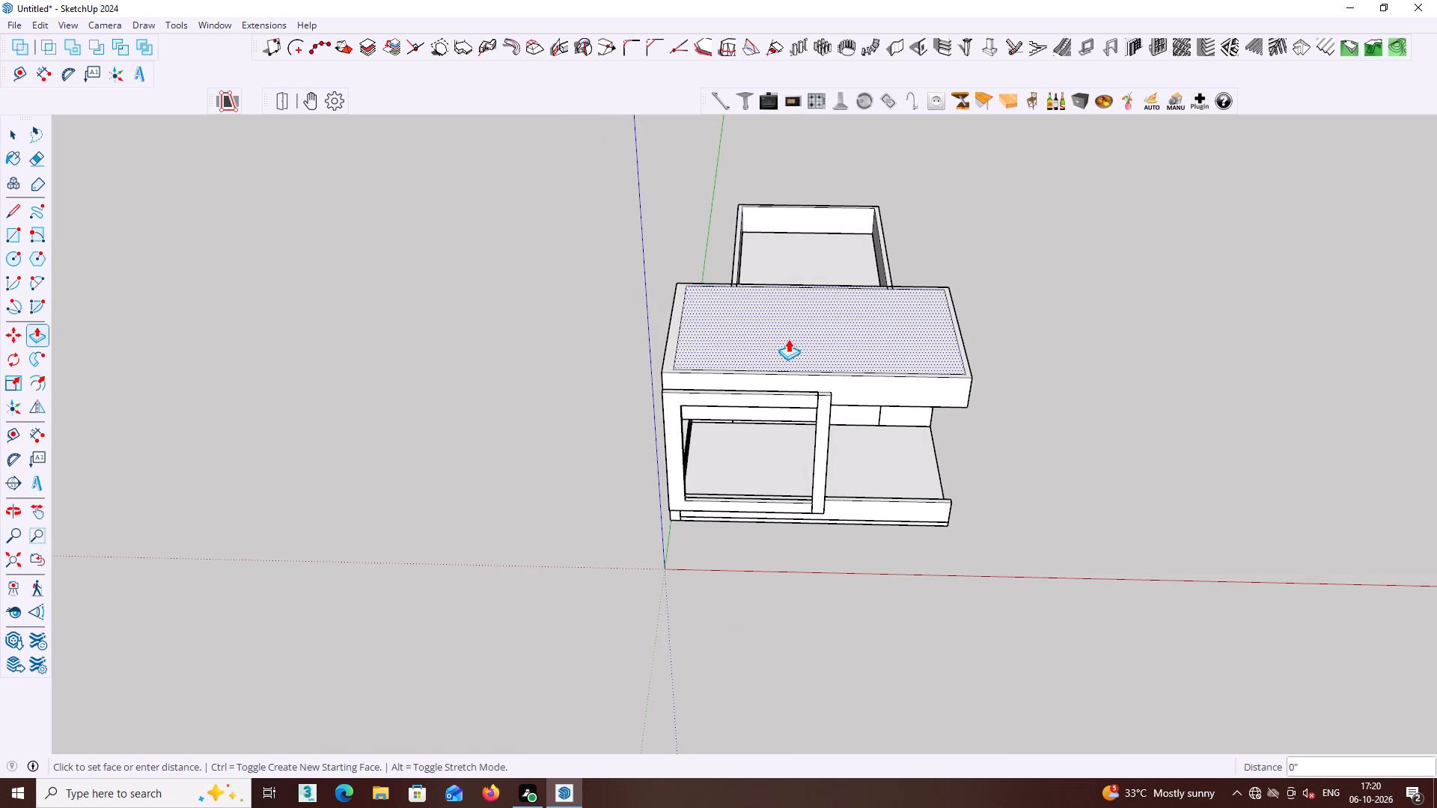
pyautogui.write('4.5')
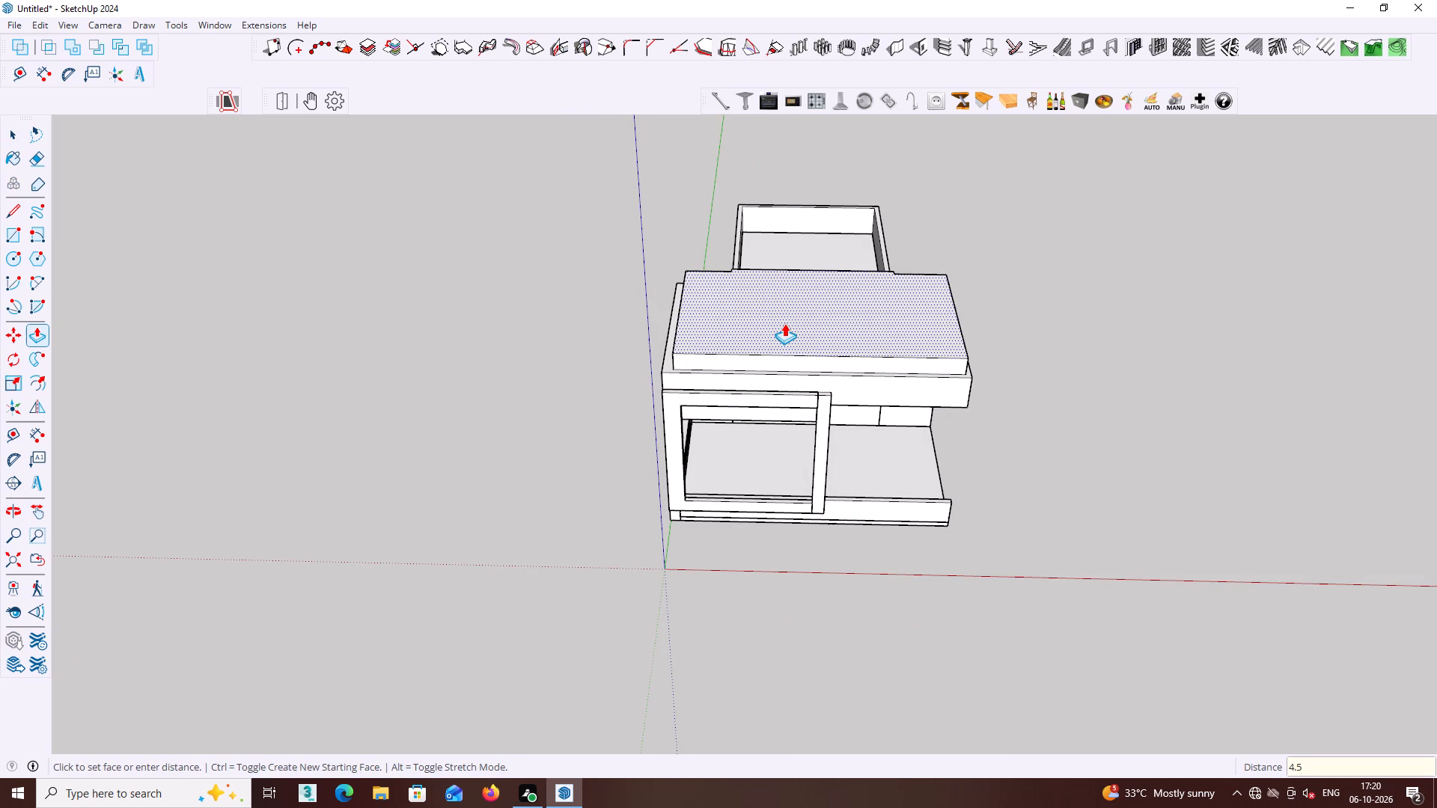
pyautogui.press('Return')
# Extend the roof slab's end face above the large side opening outward by 9" to the wall's outer edge.
pyautogui.moveTo(512, 324); pyautogui.dragTo(706, 334, button='middle')
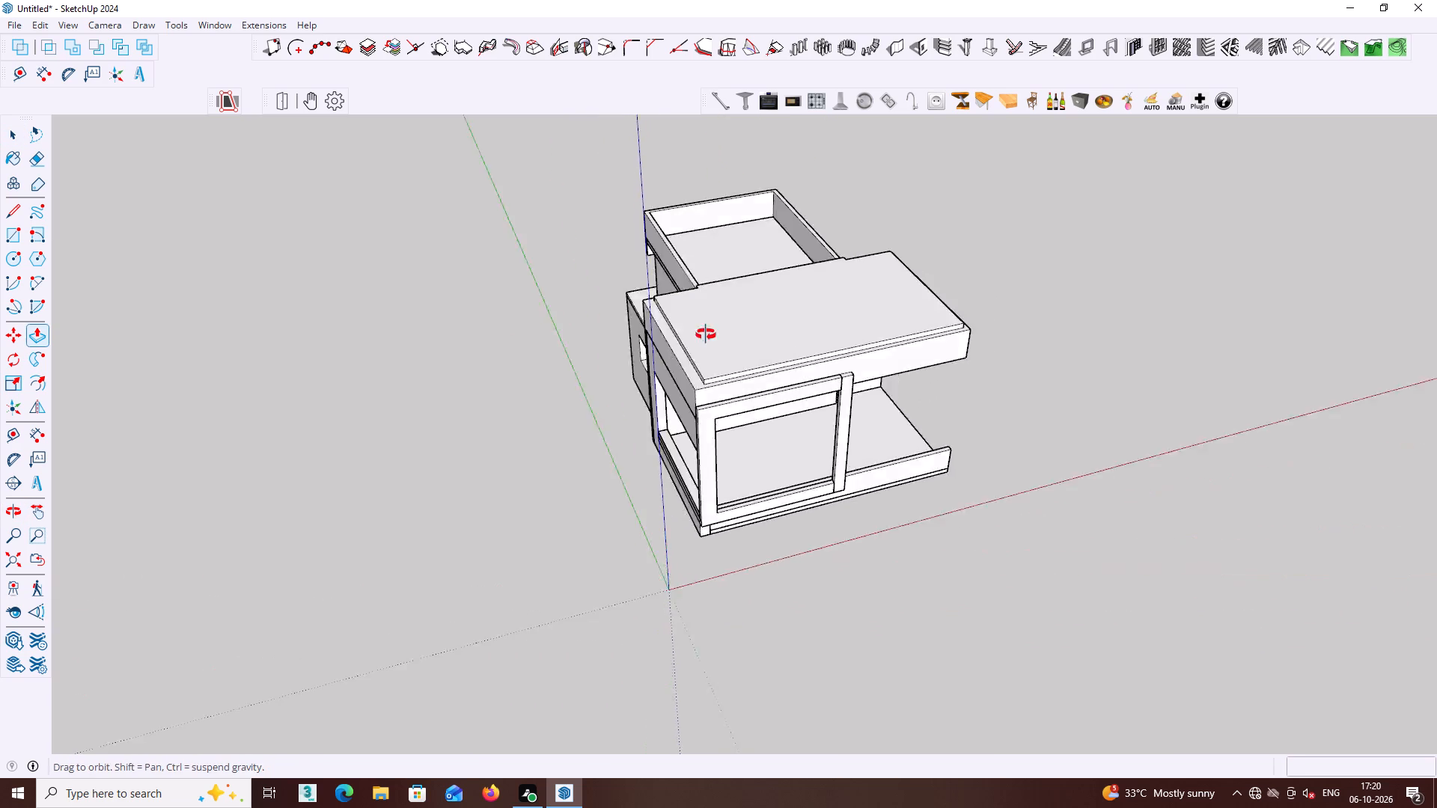
pyautogui.moveTo(706, 334); pyautogui.dragTo(756, 337, button='middle')
pyautogui.scroll(4, 688, 377)
pyautogui.moveTo(726, 369); pyautogui.dragTo(812, 337, button='middle')
pyautogui.scroll(4, 757, 343)
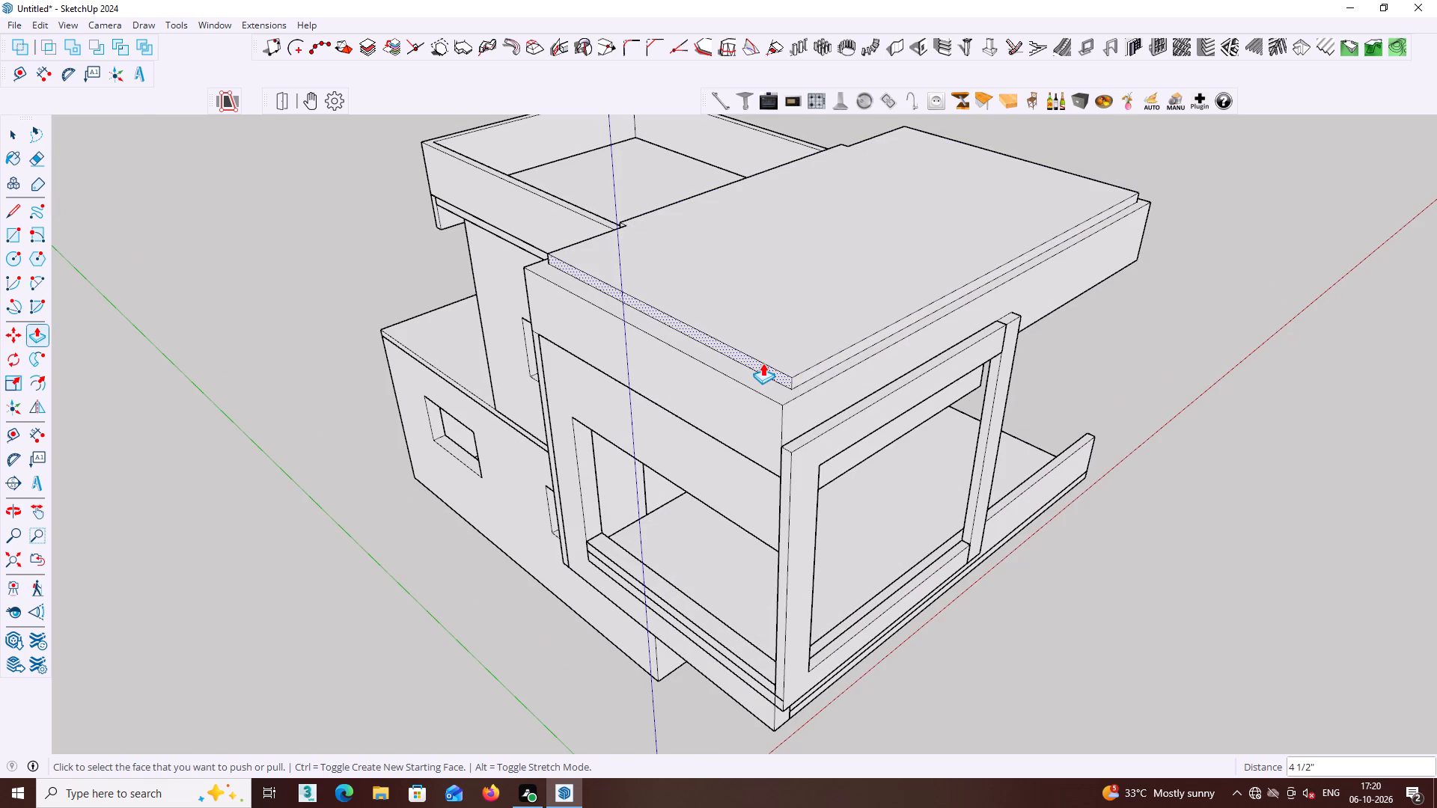
pyautogui.doubleClick(763, 363)
pyautogui.hotkey('ctrl', 'z')
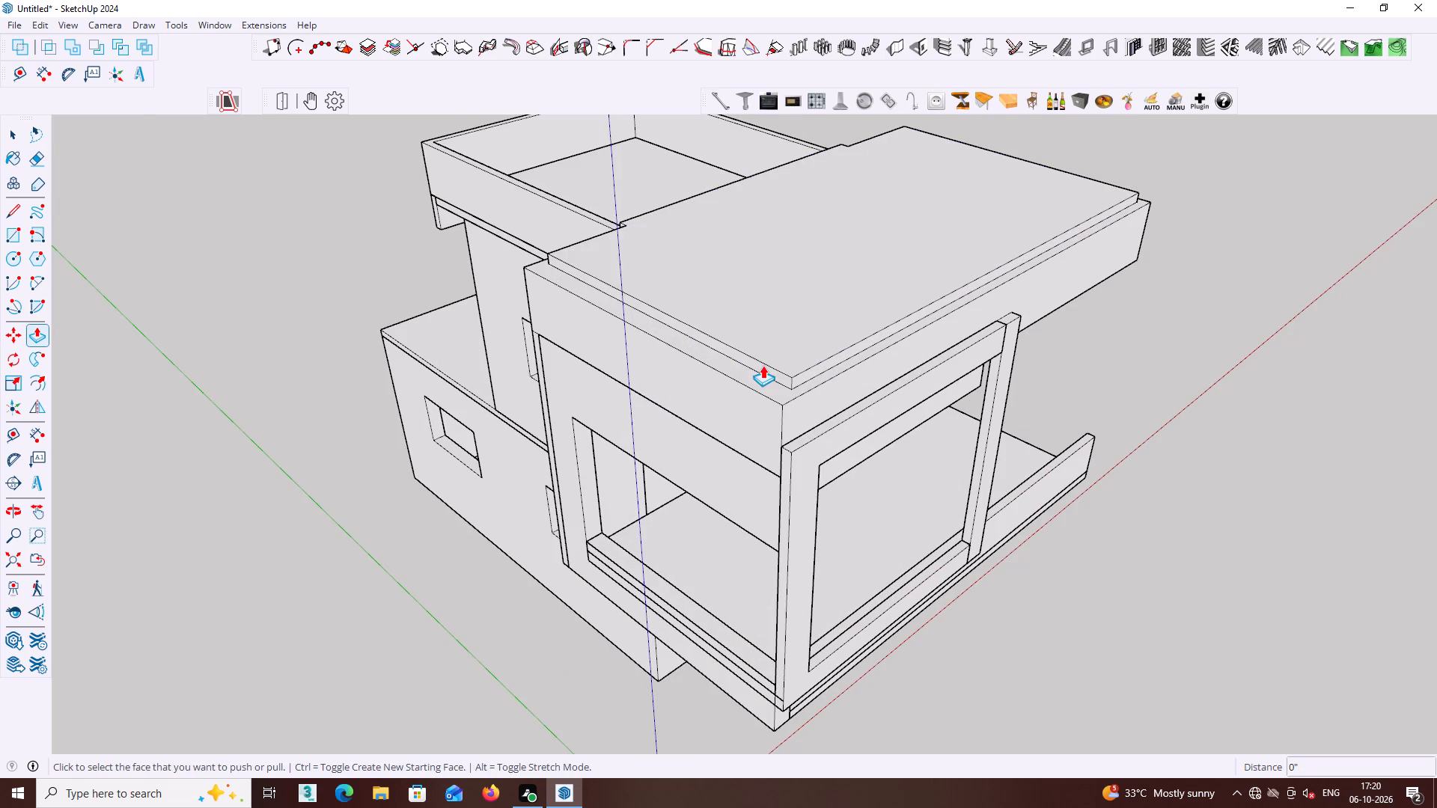
pyautogui.press('space')
pyautogui.click(765, 367)
pyautogui.click(766, 370)
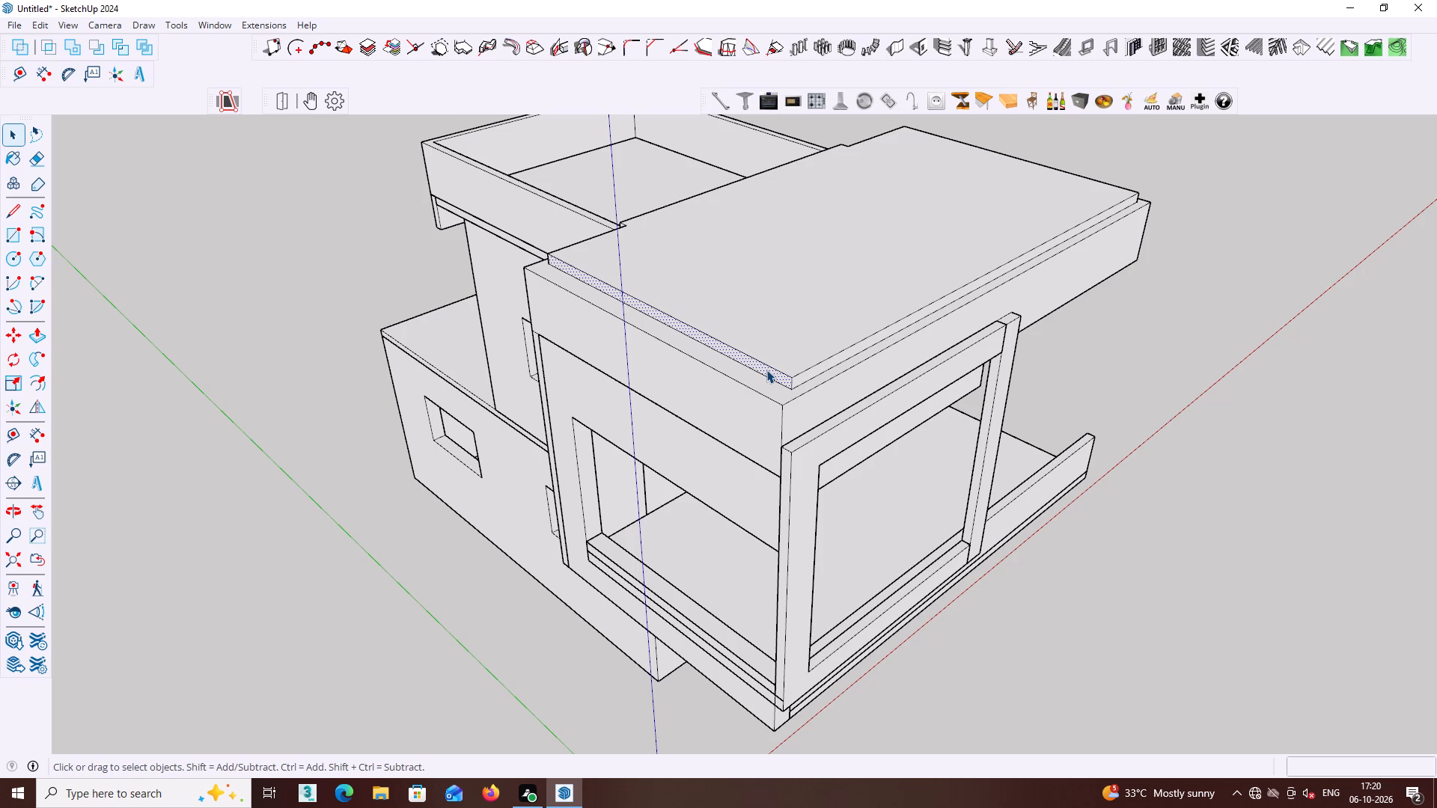
pyautogui.press('p')
pyautogui.click(766, 370)
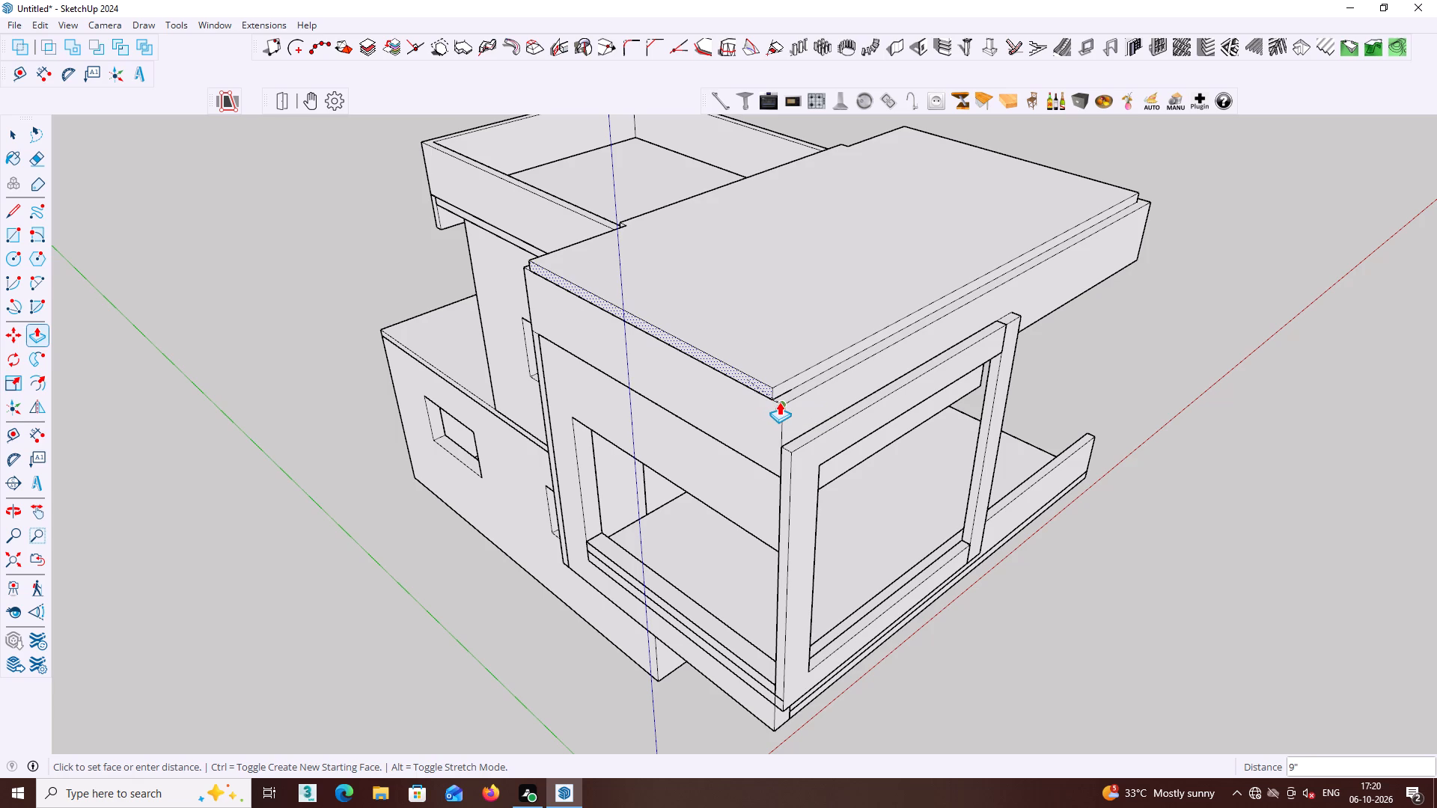
pyautogui.click(780, 402)
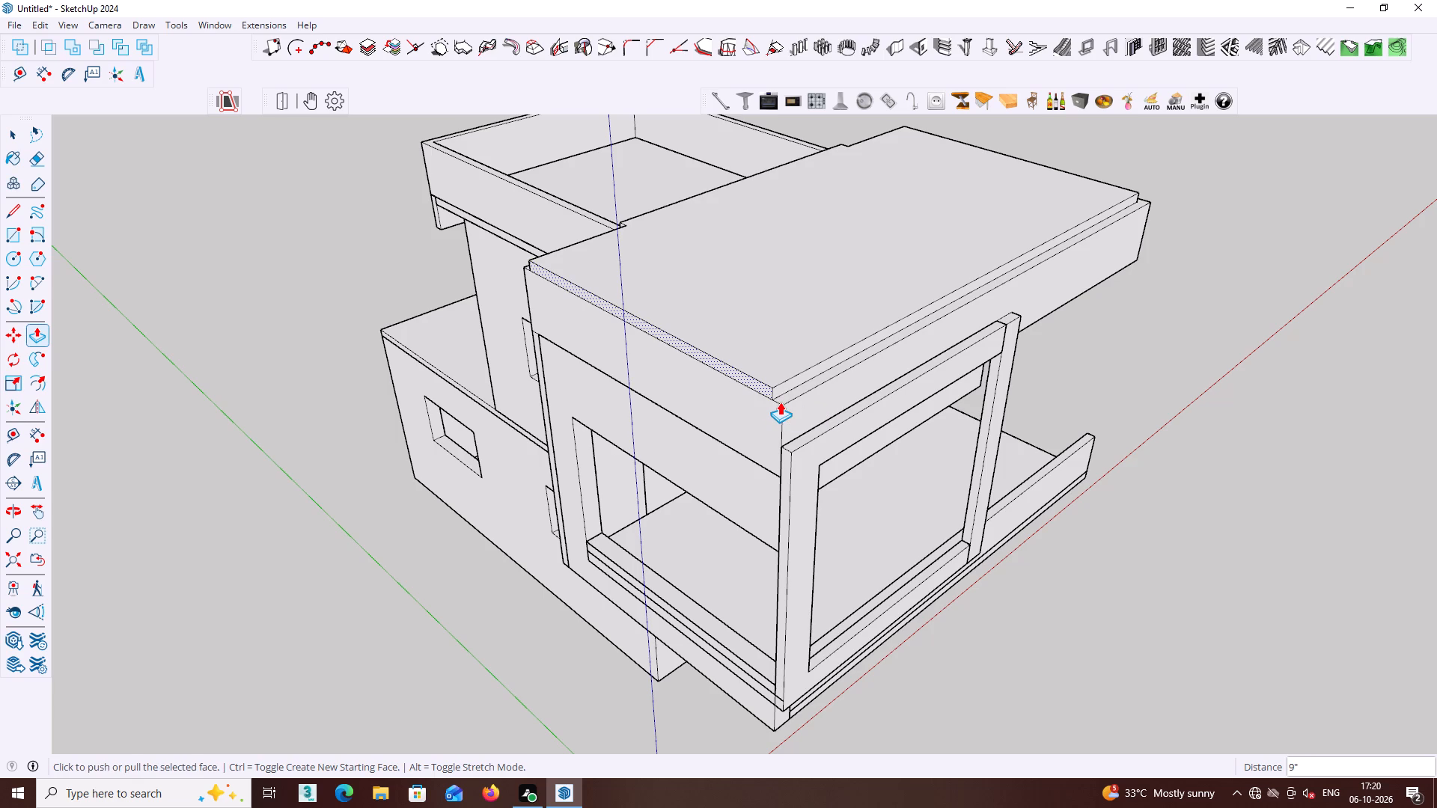
# Extend the slab's opposite end face, above the open overhang, outward by 4 1/2" to the parapet's outer corner.
pyautogui.moveTo(766, 384); pyautogui.dragTo(713, 387, button='middle')
pyautogui.moveTo(713, 387); pyautogui.dragTo(163, 365, button='middle')
pyautogui.moveTo(932, 429); pyautogui.dragTo(552, 383, button='middle')
pyautogui.press('space')
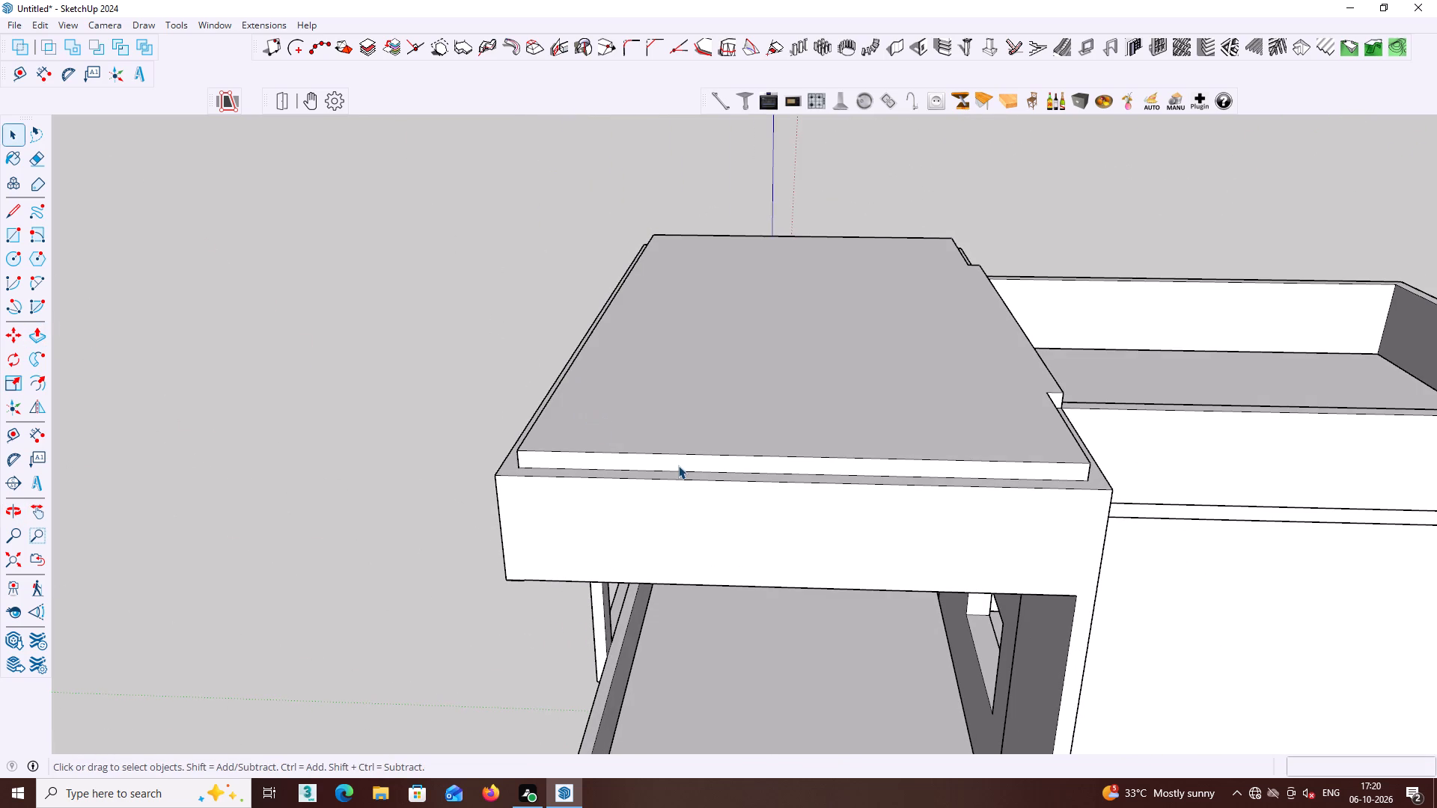
pyautogui.click(678, 465)
pyautogui.press('p')
pyautogui.click(678, 465)
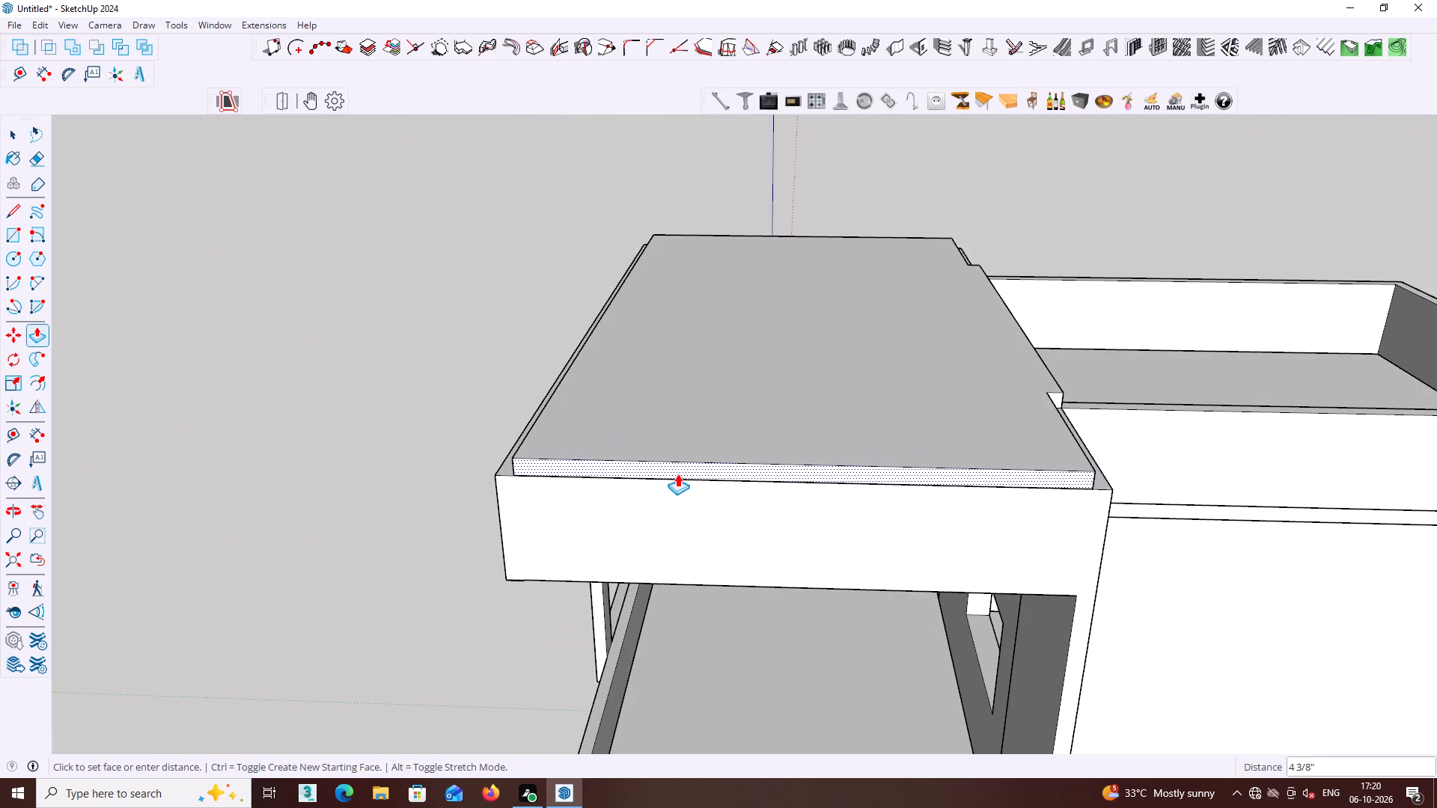
pyautogui.click(493, 470)
pyautogui.press('space')
# Extend the slab's long front face above the framed balcony outward by 4 1/2" to the parapet's front edge.
pyautogui.moveTo(513, 497); pyautogui.dragTo(912, 498, button='middle')
pyautogui.scroll(1, 923, 417)
pyautogui.moveTo(907, 425); pyautogui.dragTo(997, 417, button='middle')
pyautogui.keyDown('shift'); pyautogui.moveTo(984, 402); pyautogui.dragTo(784, 382, button='middle'); pyautogui.keyUp('shift')
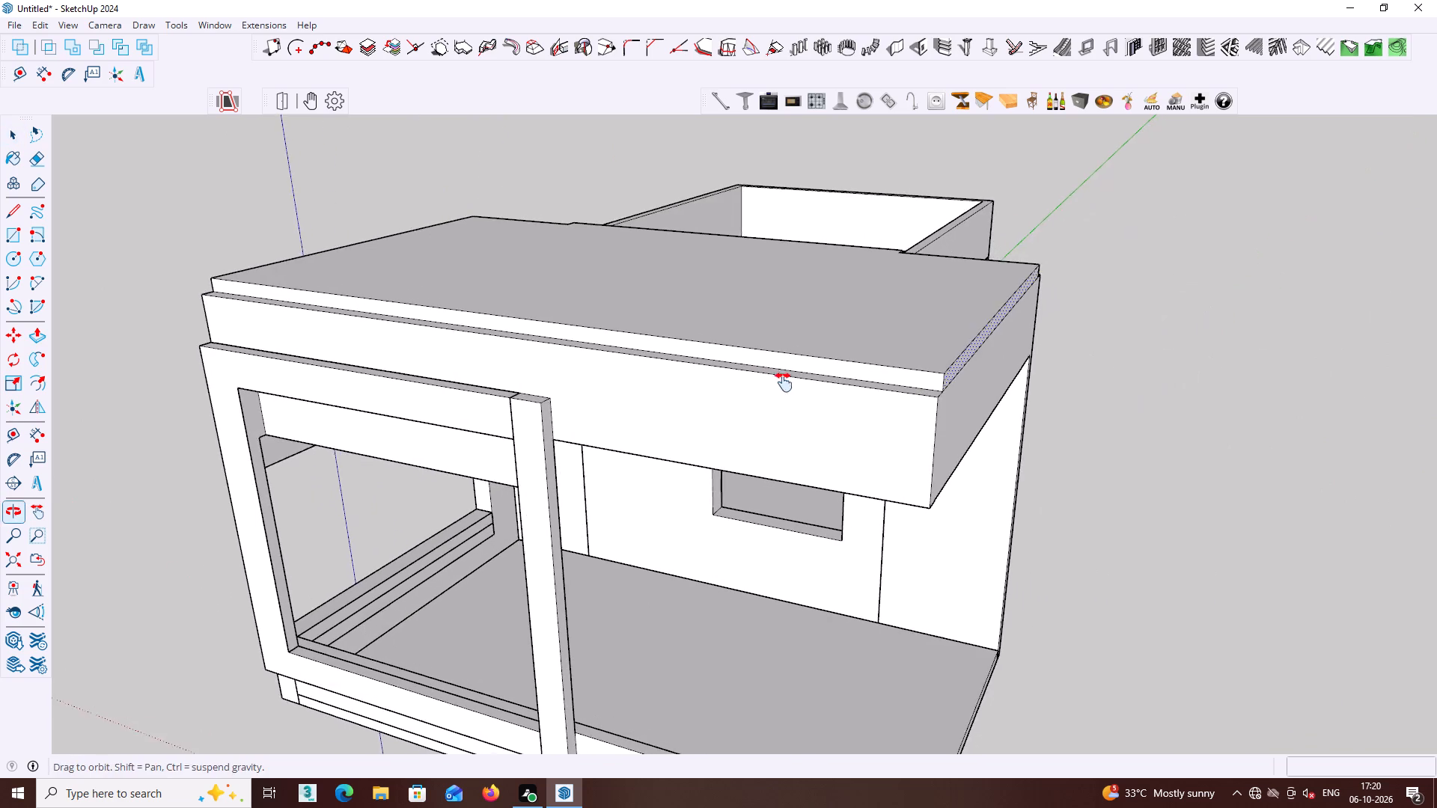
pyautogui.keyDown('shift'); pyautogui.moveTo(784, 382); pyautogui.dragTo(778, 384, button='middle'); pyautogui.keyUp('shift')
pyautogui.scroll(2, 843, 367)
pyautogui.moveTo(858, 376); pyautogui.dragTo(830, 475, button='middle')
pyautogui.scroll(1, 861, 466)
pyautogui.click(864, 515)
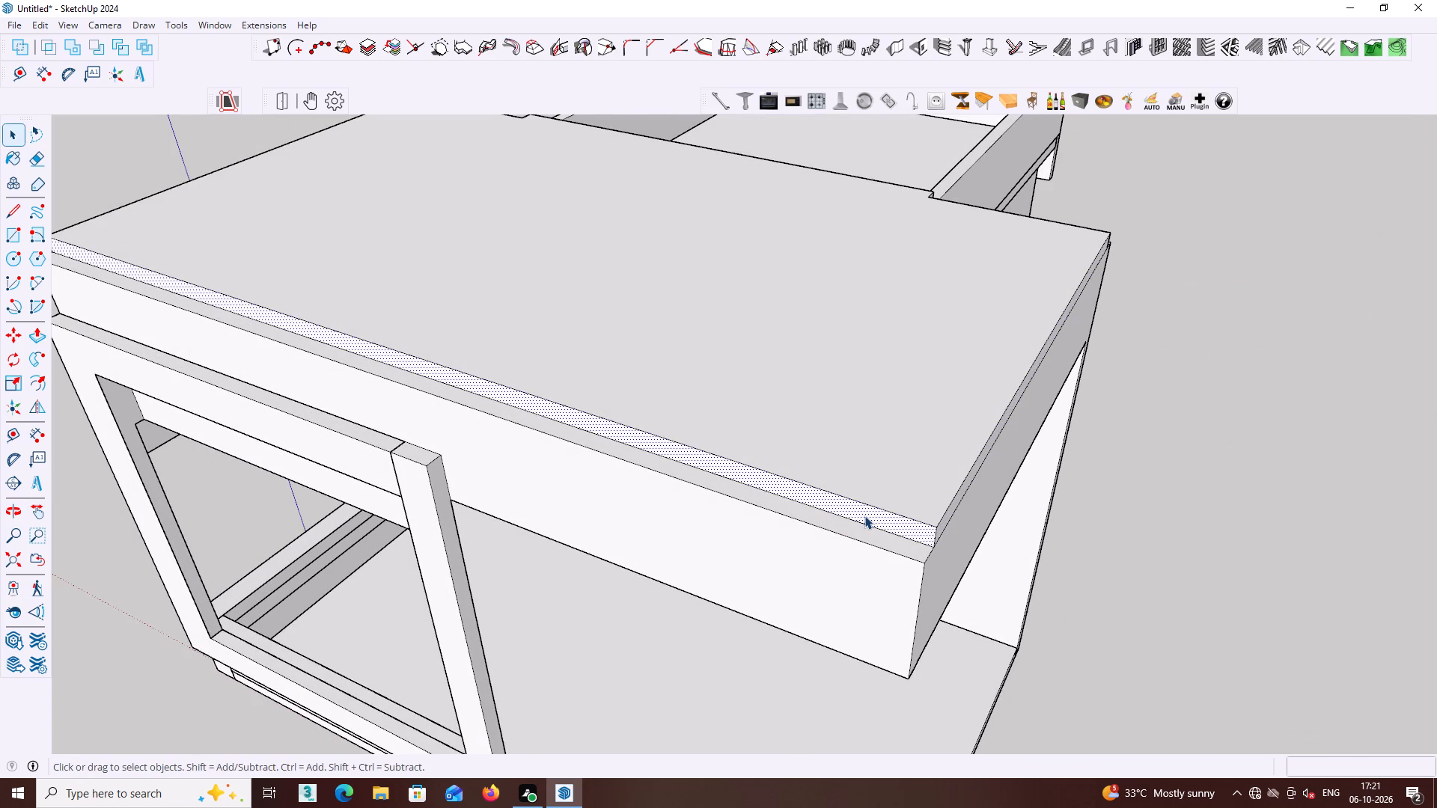
pyautogui.press('p')
pyautogui.click(864, 515)
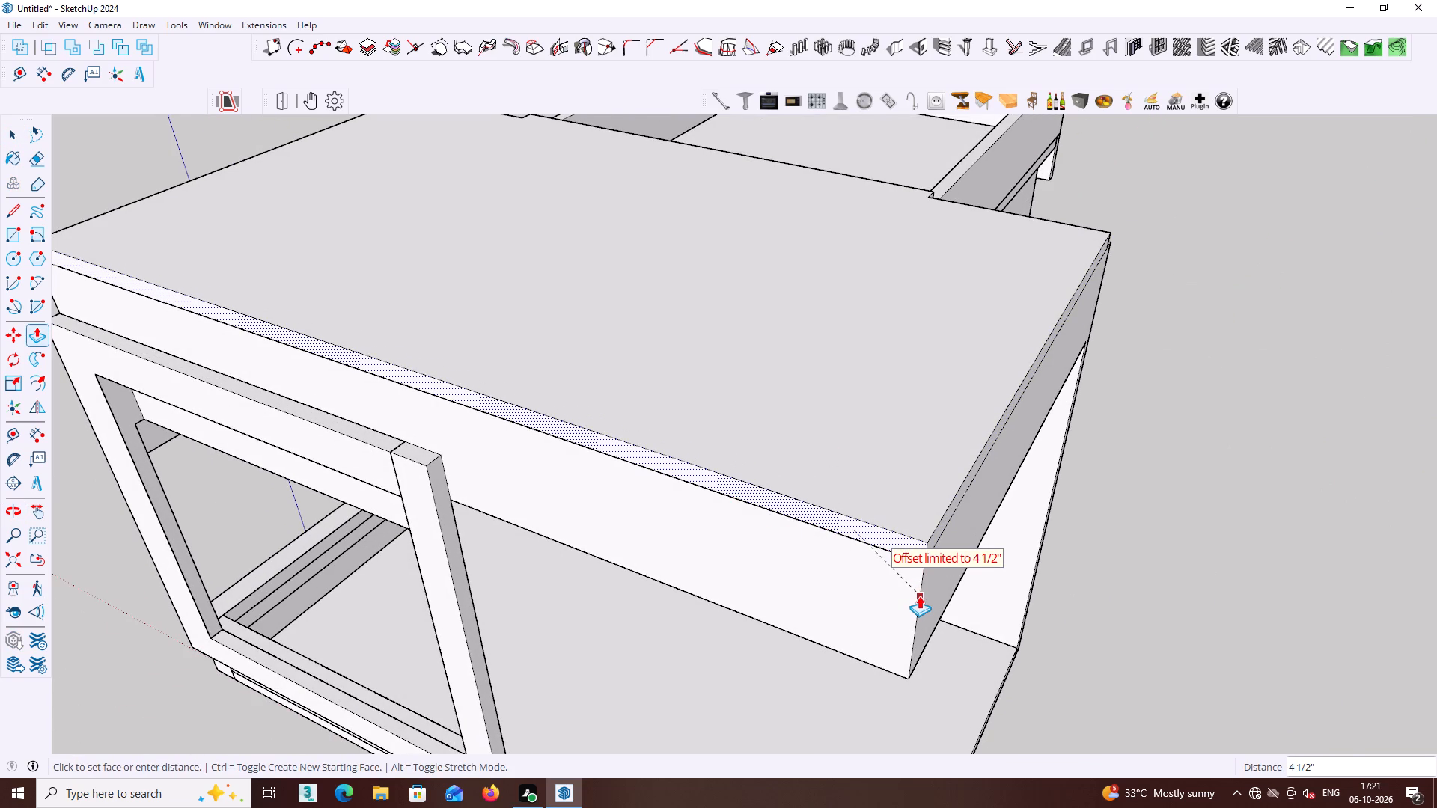
pyautogui.click(919, 596)
pyautogui.press('space')
pyautogui.click(1135, 543)
# Extend the slab's short rear face at the open-overhang end outward by 4 1/2", flush with the wall below.
pyautogui.scroll(-2, 1060, 528)
pyautogui.moveTo(946, 502); pyautogui.dragTo(582, 450, button='middle')
pyautogui.moveTo(874, 355); pyautogui.dragTo(378, 339, button='middle')
pyautogui.moveTo(832, 212); pyautogui.dragTo(539, 215, button='middle')
pyautogui.scroll(1, 492, 206)
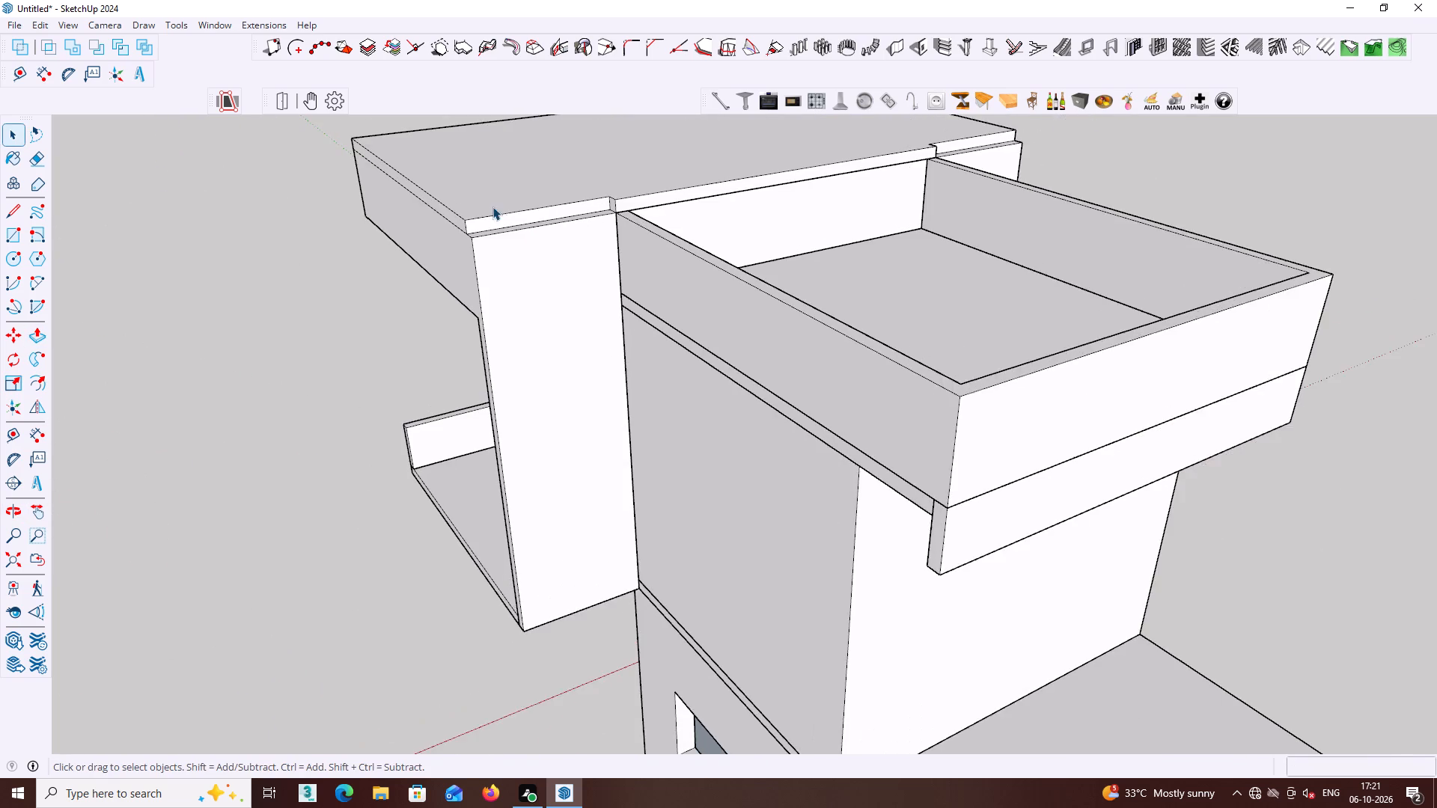
pyautogui.scroll(1, 492, 206)
pyautogui.click(508, 224)
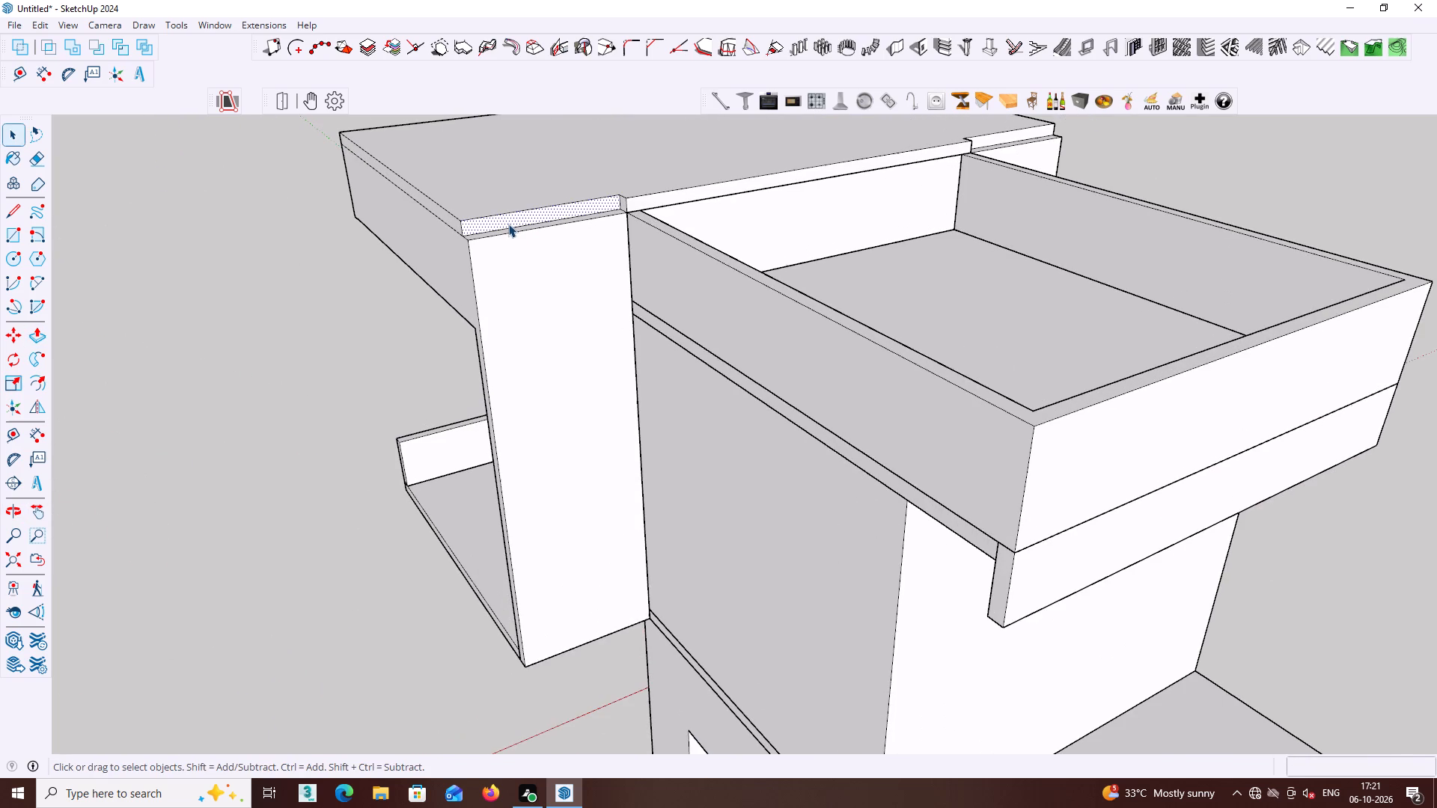
pyautogui.press('p')
pyautogui.click(507, 222)
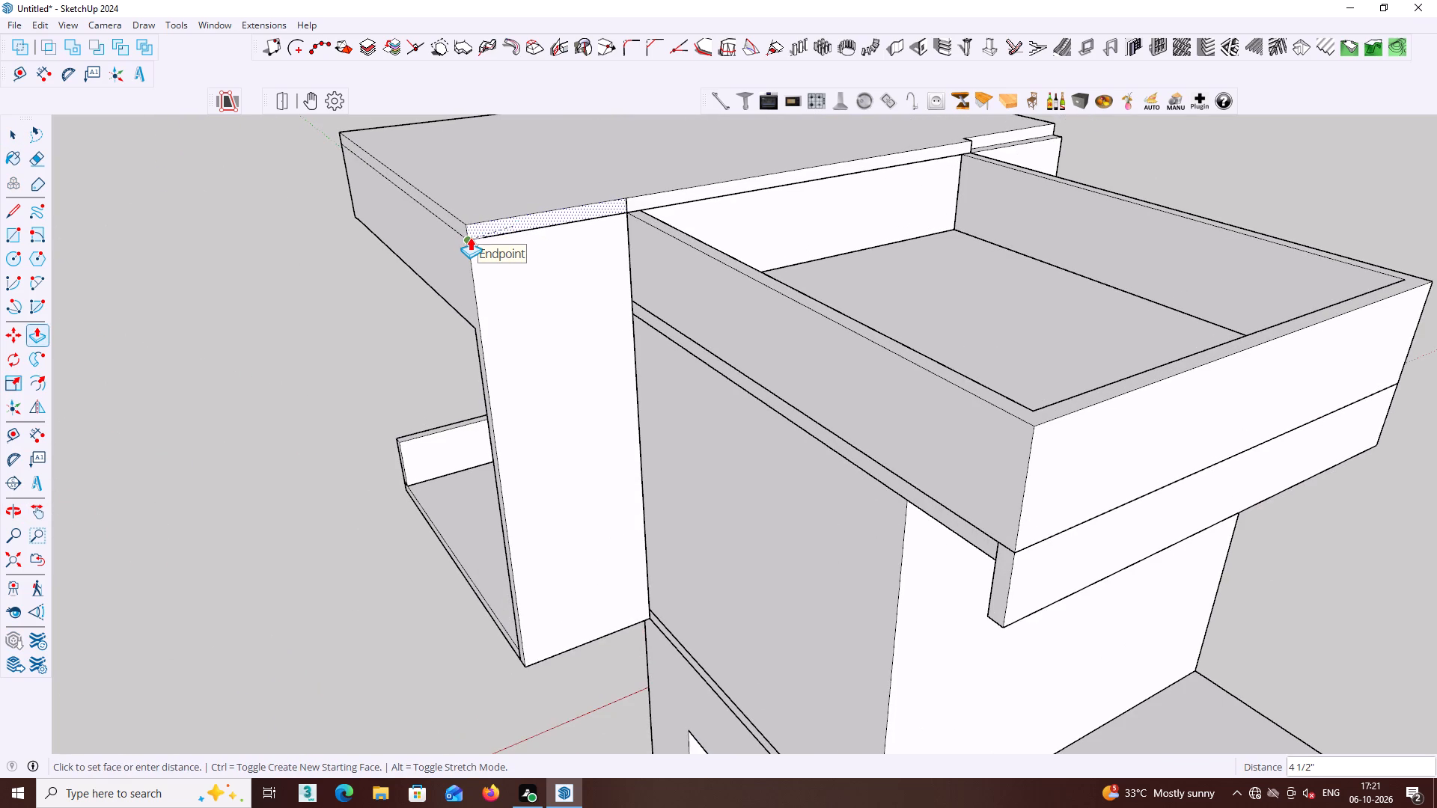
pyautogui.click(470, 237)
pyautogui.press('space')
pyautogui.moveTo(576, 212); pyautogui.dragTo(423, 287, button='middle')
pyautogui.click(1219, 278)
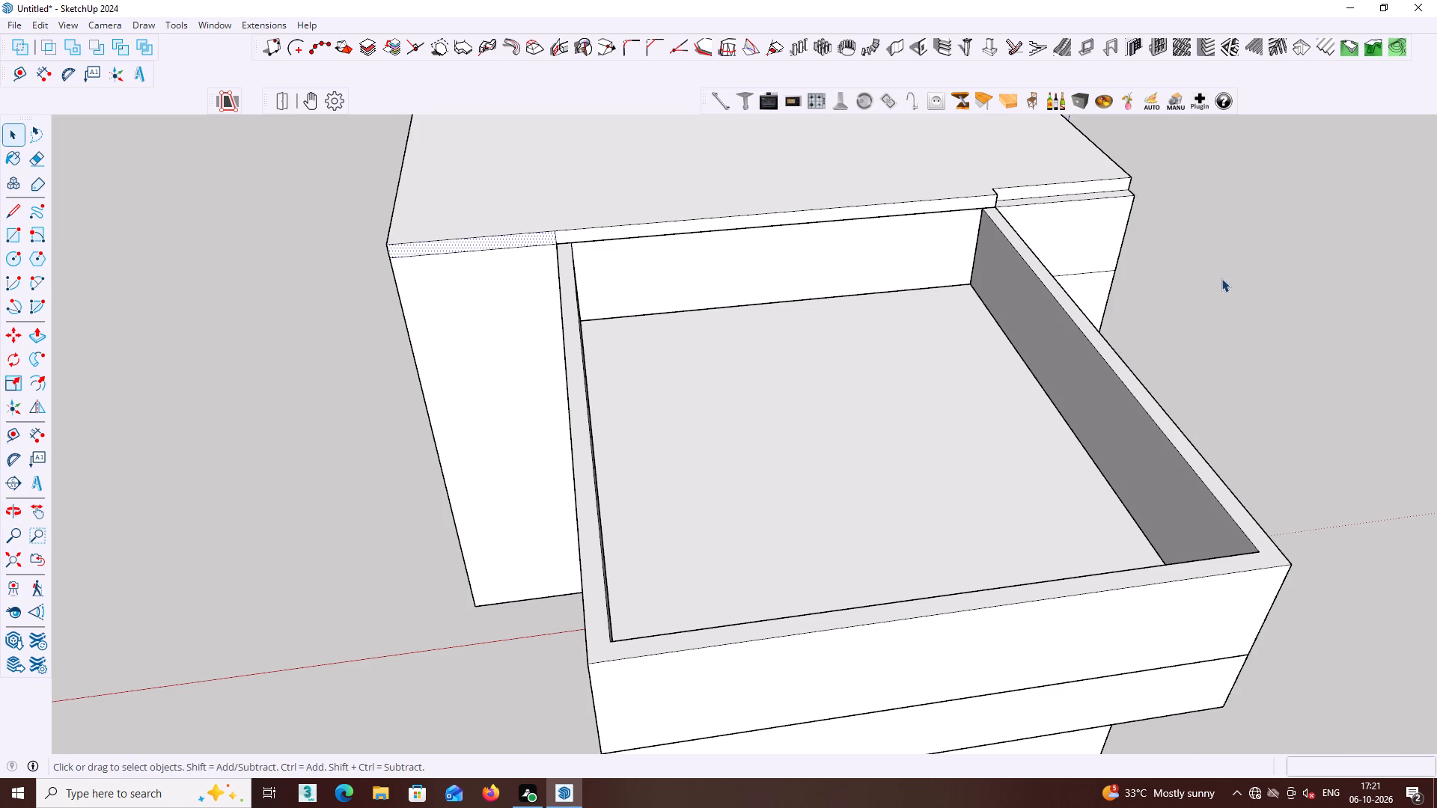
# Repeat the 4 1/2" extension on the slab's other short rear face, at the end with the large side opening.
pyautogui.moveTo(1108, 251); pyautogui.dragTo(875, 251, button='middle')
pyautogui.click(986, 264)
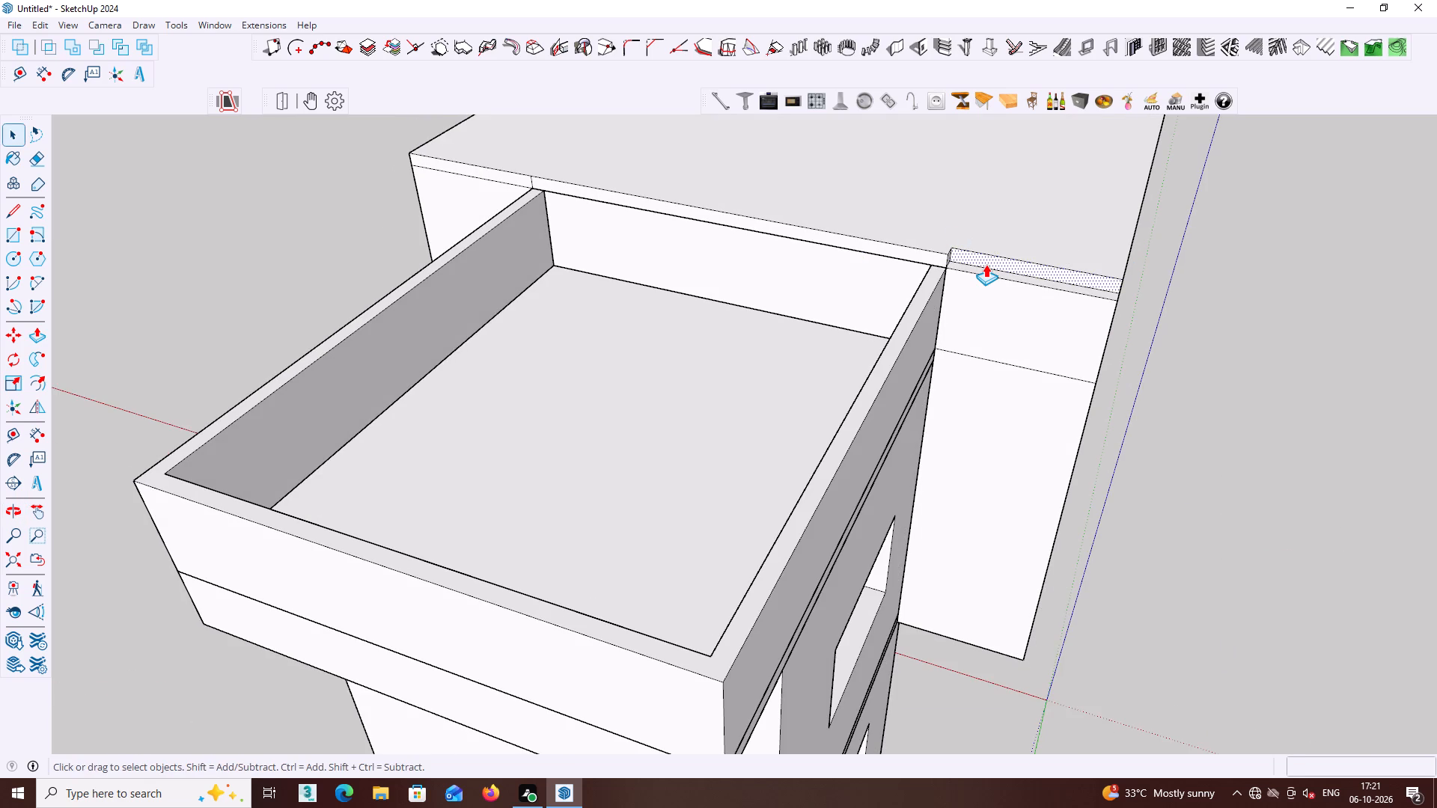
pyautogui.press('p')
pyautogui.doubleClick(986, 264)
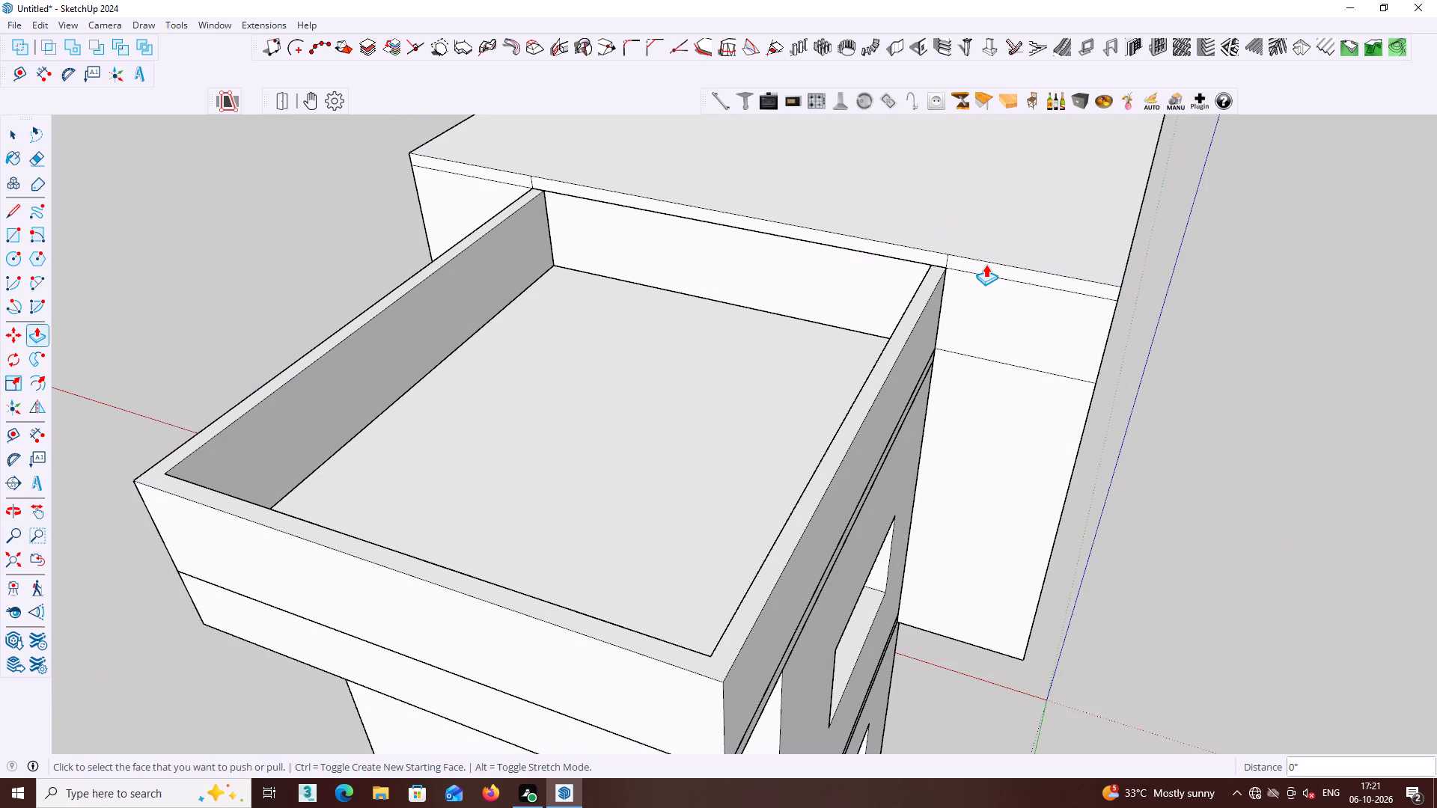
pyautogui.press('space')
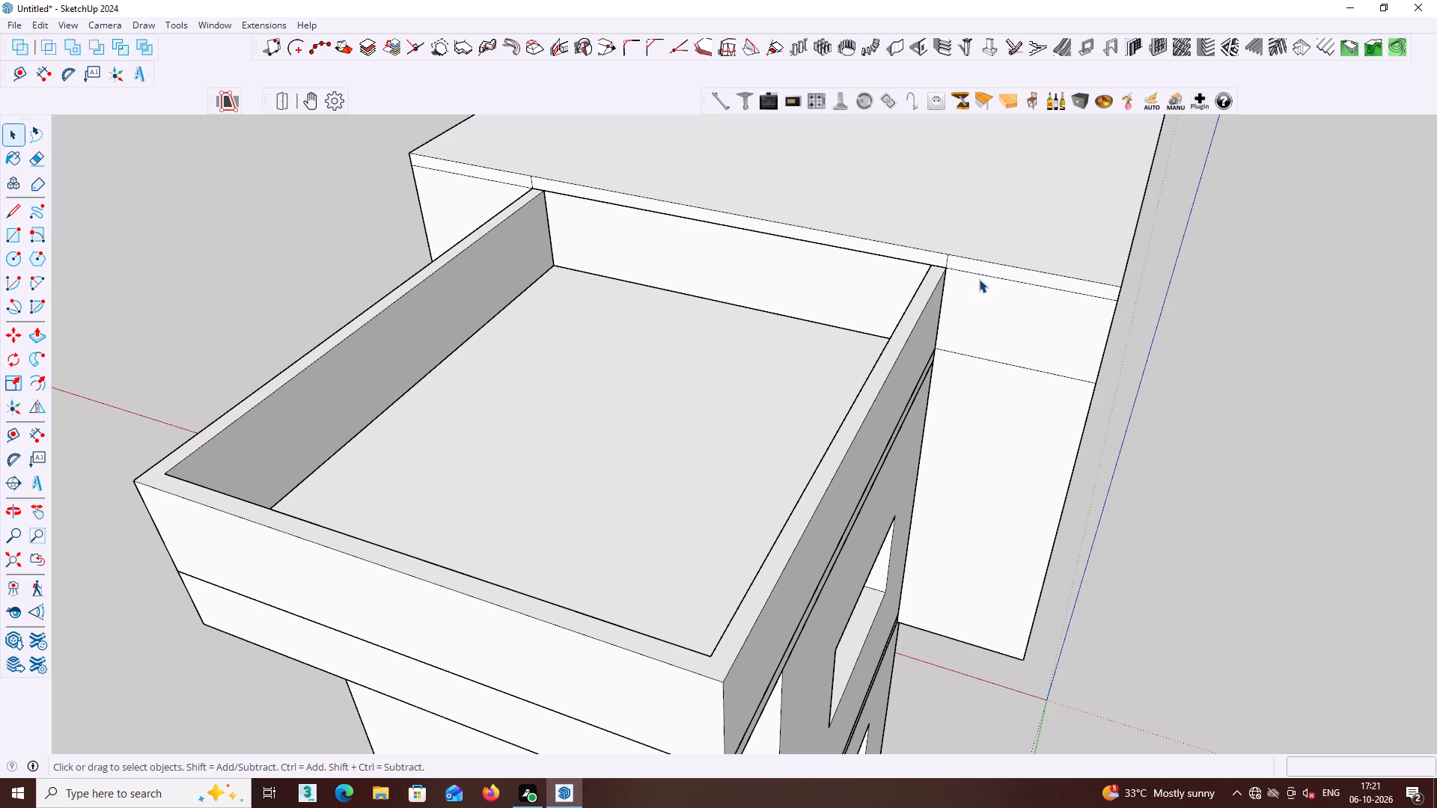
# Erase the two short vertical seam lines on the slab's rear edge, above where the roof terrace's parapet walls meet the block.
pyautogui.moveTo(1114, 275); pyautogui.dragTo(1100, 275, button='middle')
pyautogui.moveTo(1100, 275); pyautogui.dragTo(952, 280, button='middle')
pyautogui.press('e')
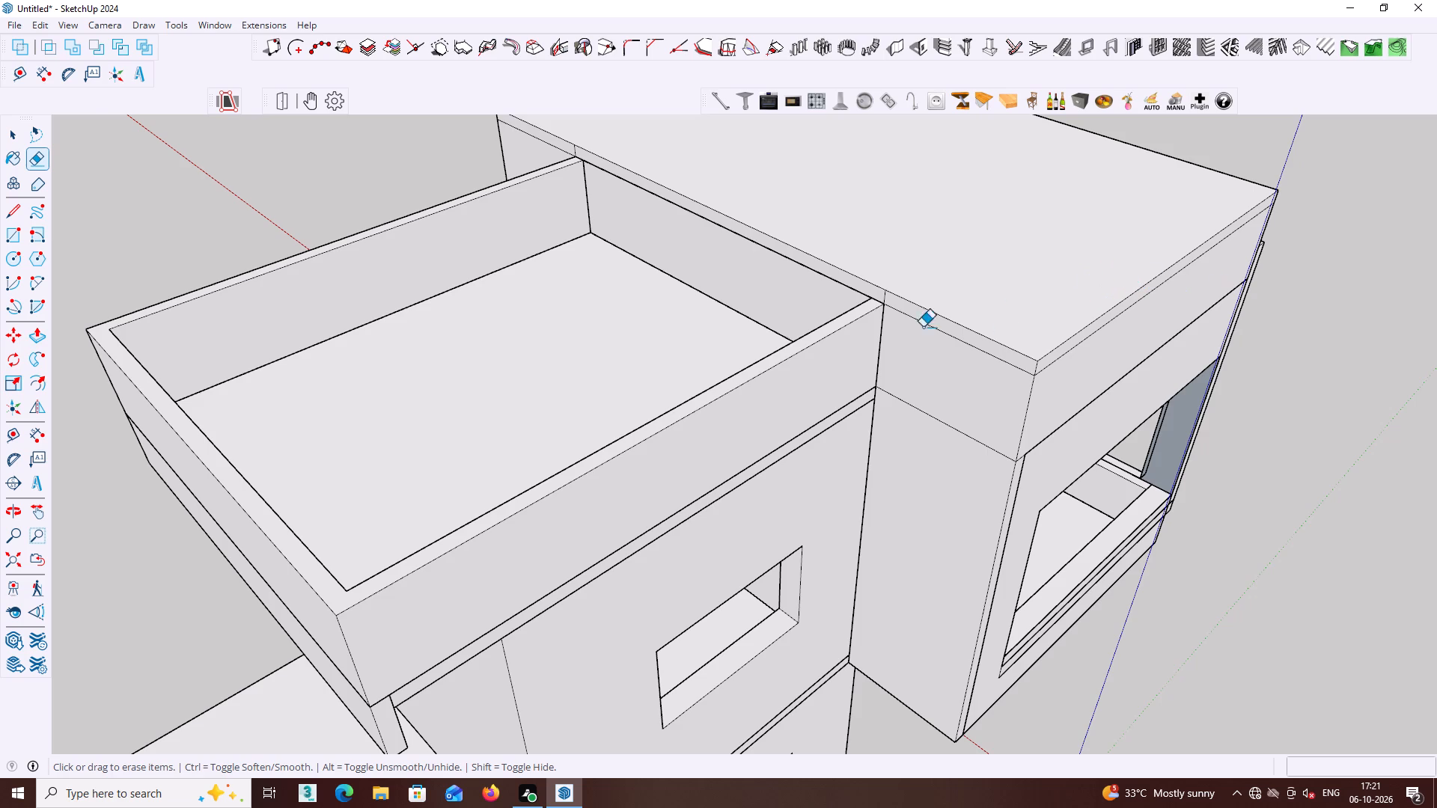
pyautogui.scroll(5, 879, 307)
pyautogui.click(888, 293)
pyautogui.scroll(-1, 948, 333)
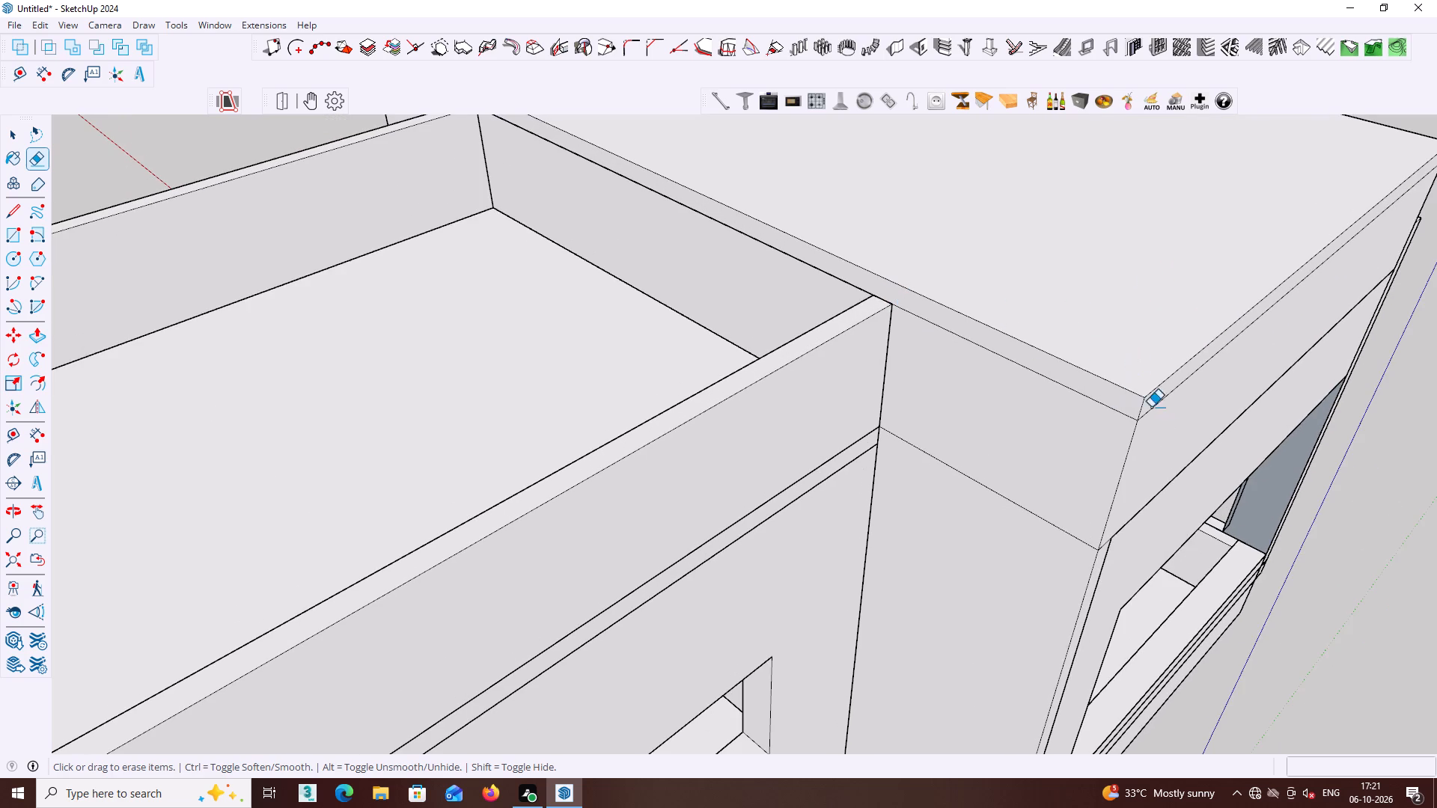
pyautogui.moveTo(1165, 407); pyautogui.dragTo(1115, 217, button='middle')
pyautogui.scroll(-4, 1001, 286)
pyautogui.moveTo(924, 281); pyautogui.dragTo(993, 479, button='middle')
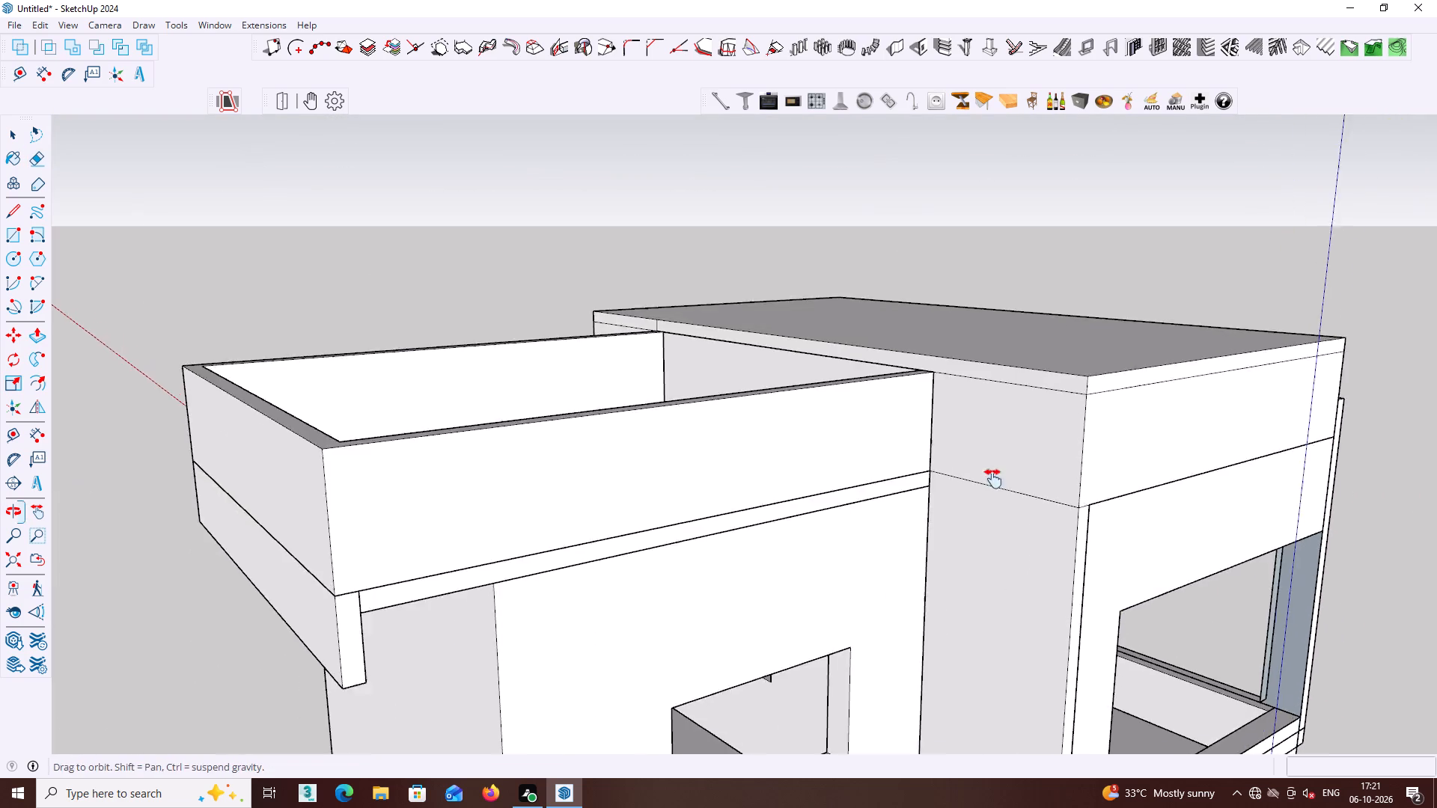
pyautogui.moveTo(993, 479); pyautogui.dragTo(993, 482, button='middle')
pyautogui.moveTo(891, 430); pyautogui.dragTo(1097, 523, button='middle')
pyautogui.scroll(13, 704, 379)
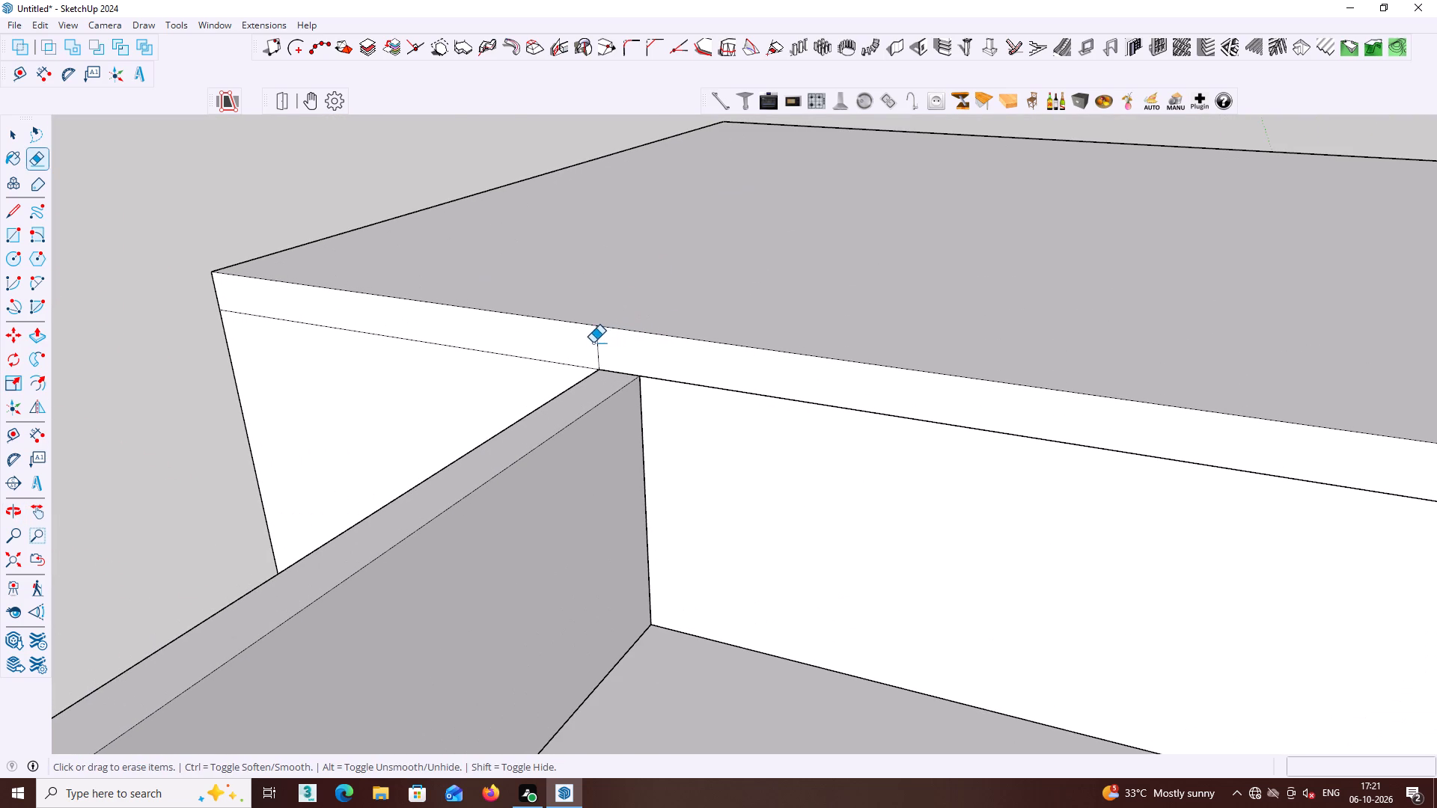
pyautogui.click(603, 341)
pyautogui.click(602, 341)
pyautogui.click(599, 343)
# Inspect the upper block and its roof slab from all sides, including the framed balcony, open overhang and side opening.
pyautogui.scroll(-5, 573, 652)
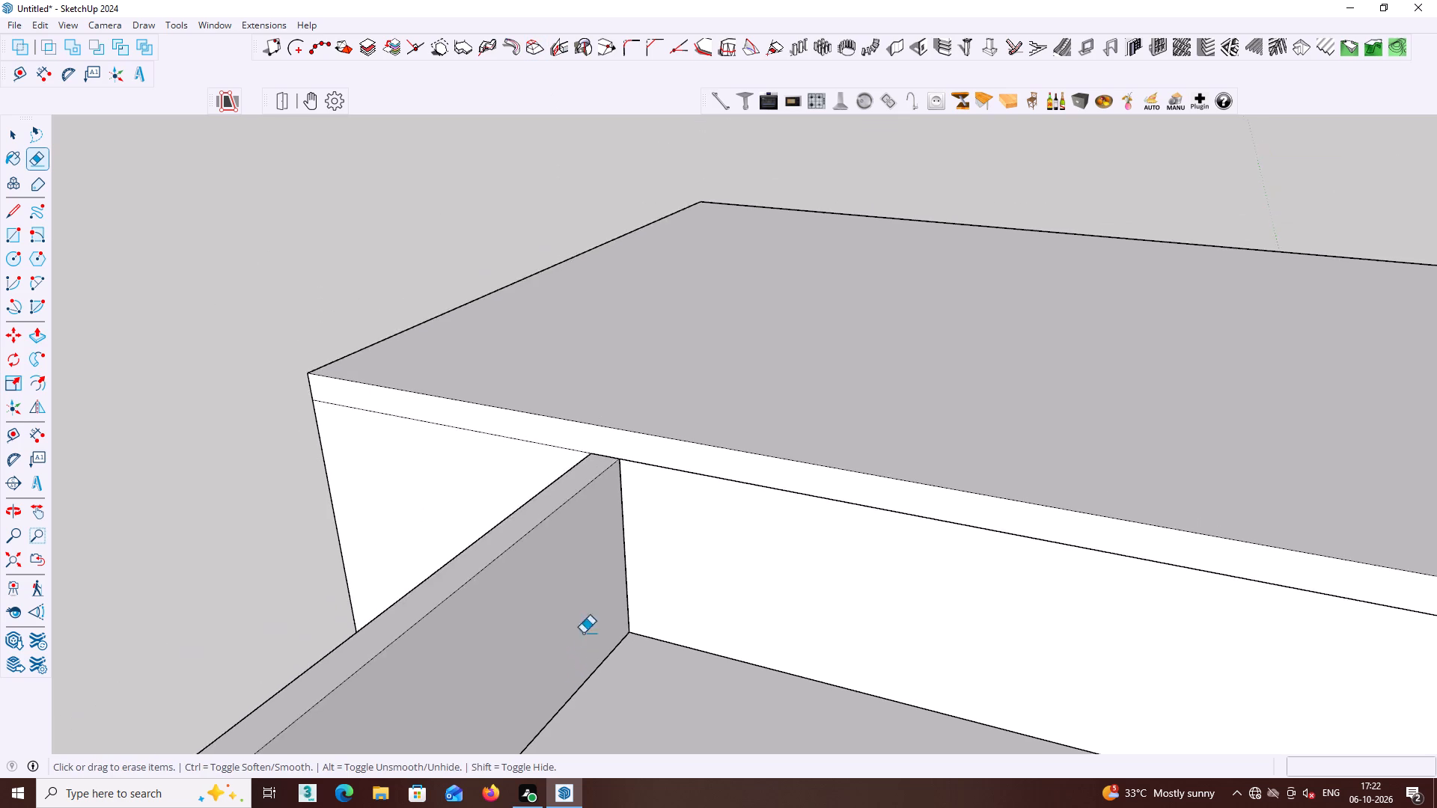
pyautogui.moveTo(529, 432); pyautogui.dragTo(855, 442, button='middle')
pyautogui.middleClick(781, 432)
pyautogui.scroll(-14, 781, 432)
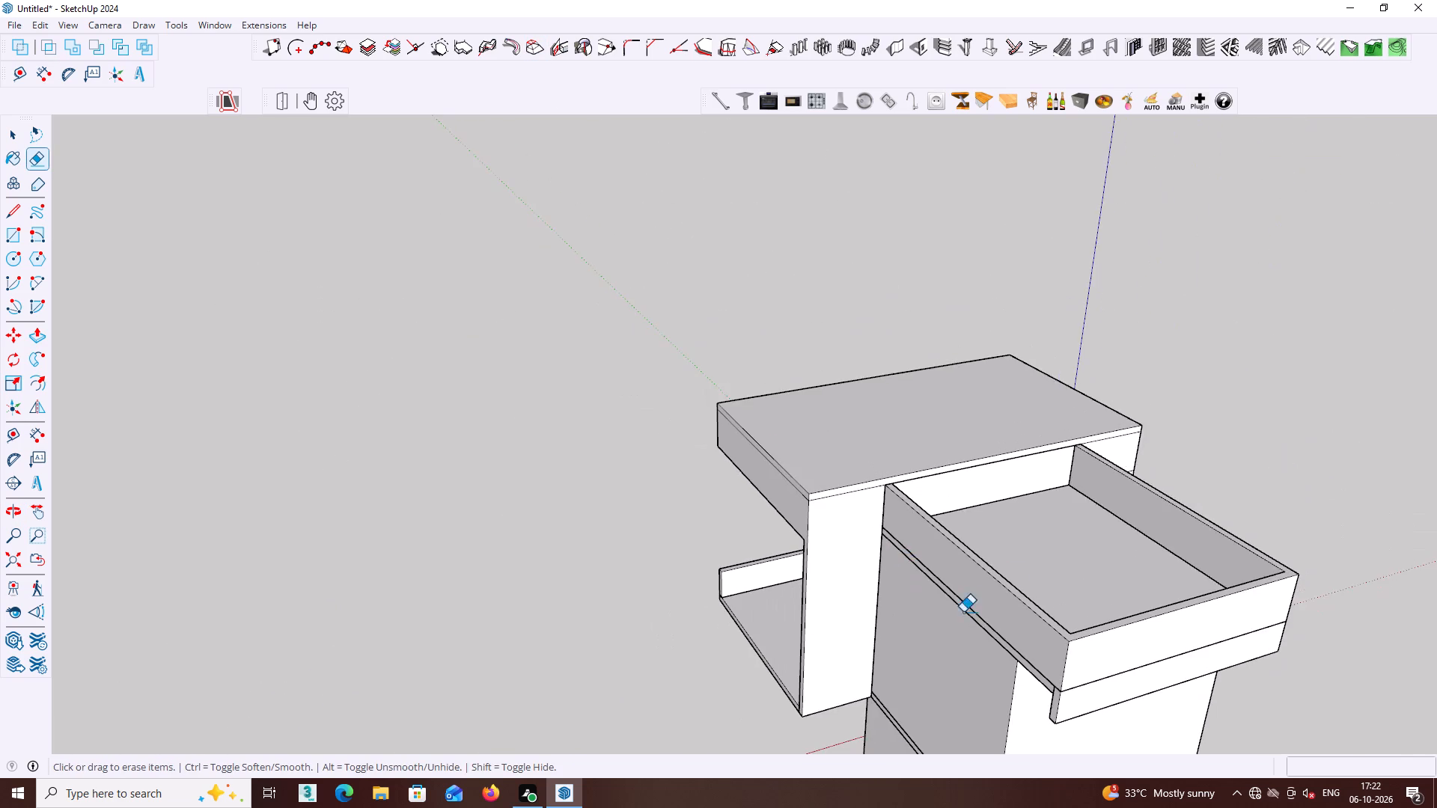
pyautogui.moveTo(1071, 510); pyautogui.dragTo(4, 310, button='middle')
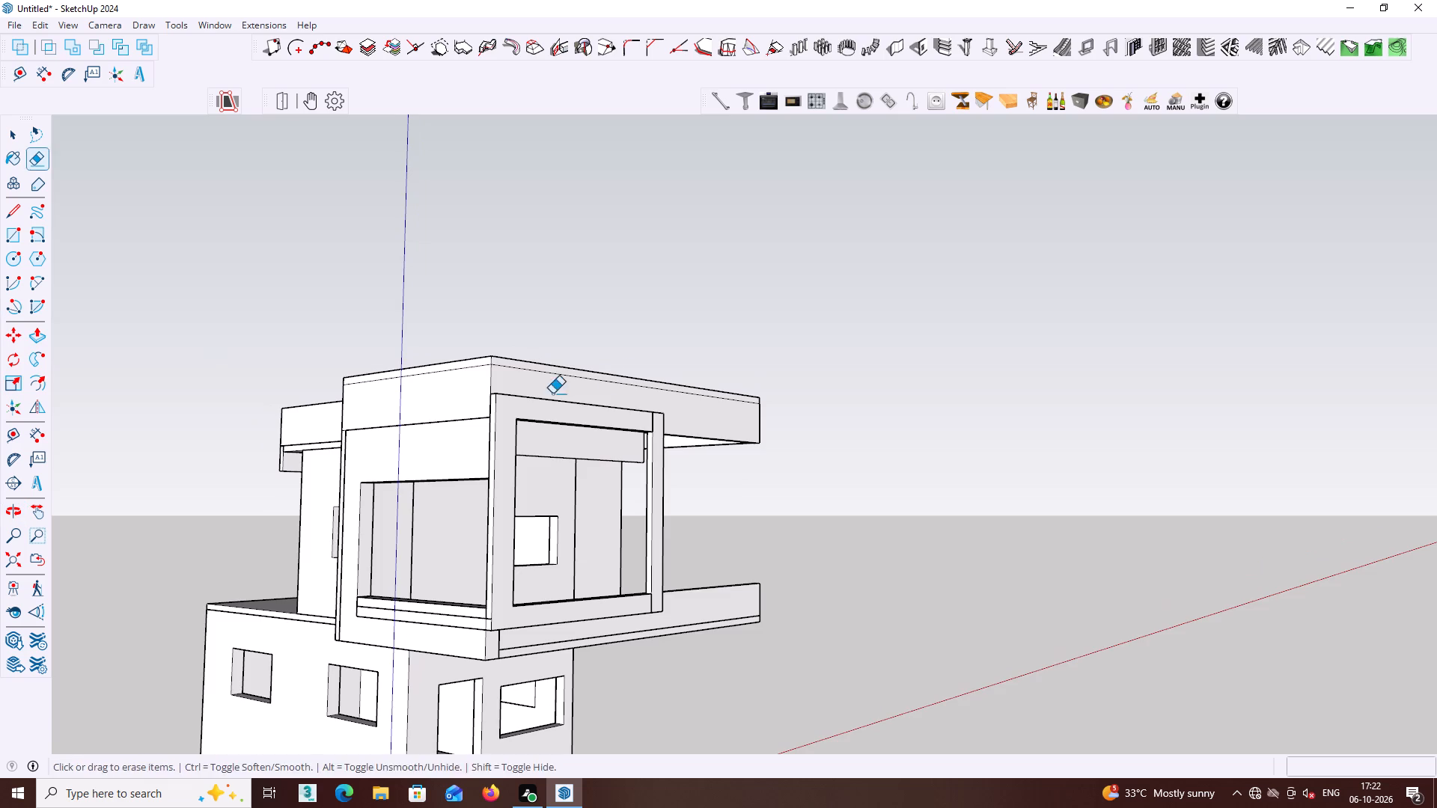
pyautogui.moveTo(622, 378); pyautogui.dragTo(172, 429, button='middle')
pyautogui.middleClick(985, 545)
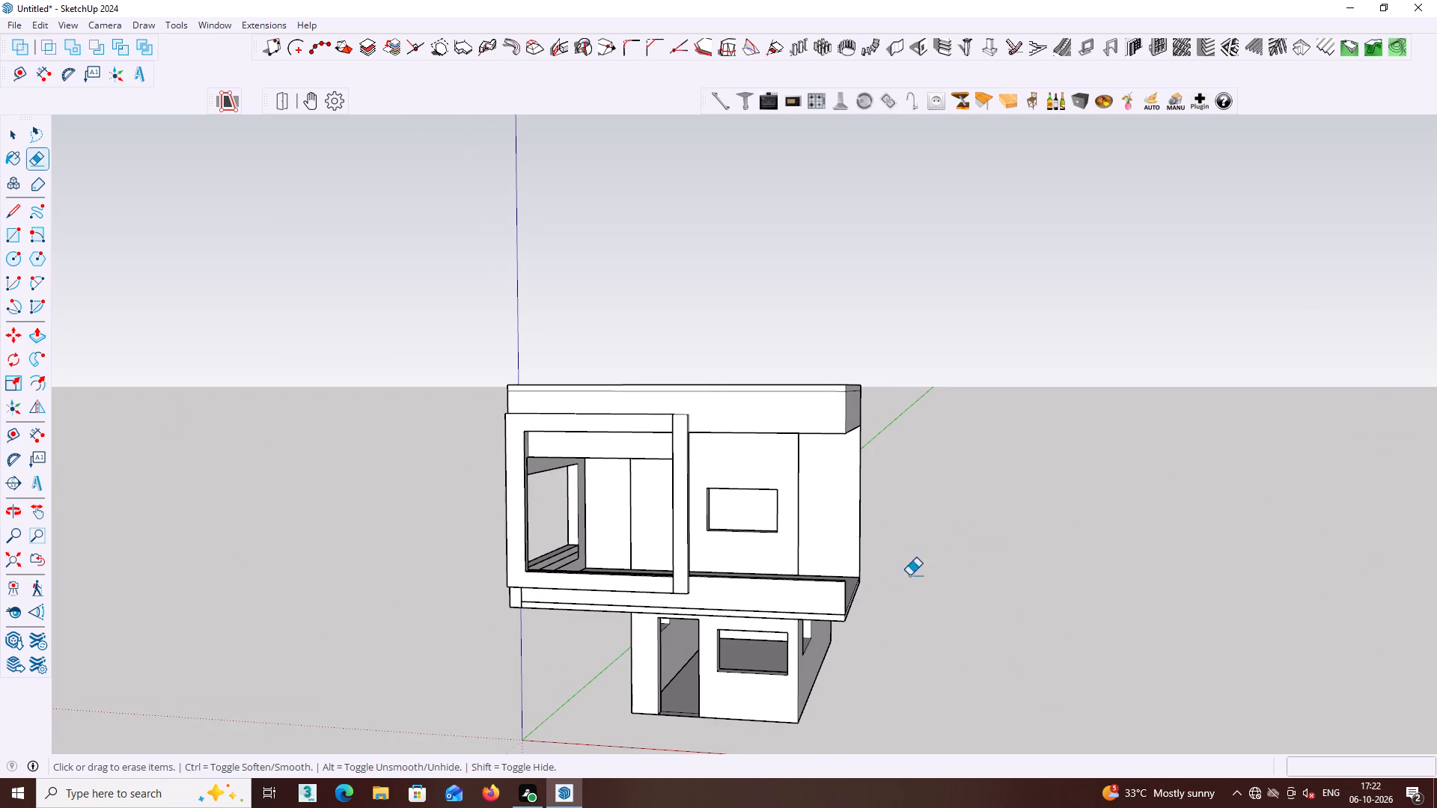
pyautogui.scroll(7, 746, 533)
pyautogui.middleClick(741, 536)
pyautogui.moveTo(741, 536); pyautogui.dragTo(724, 624, button='middle')
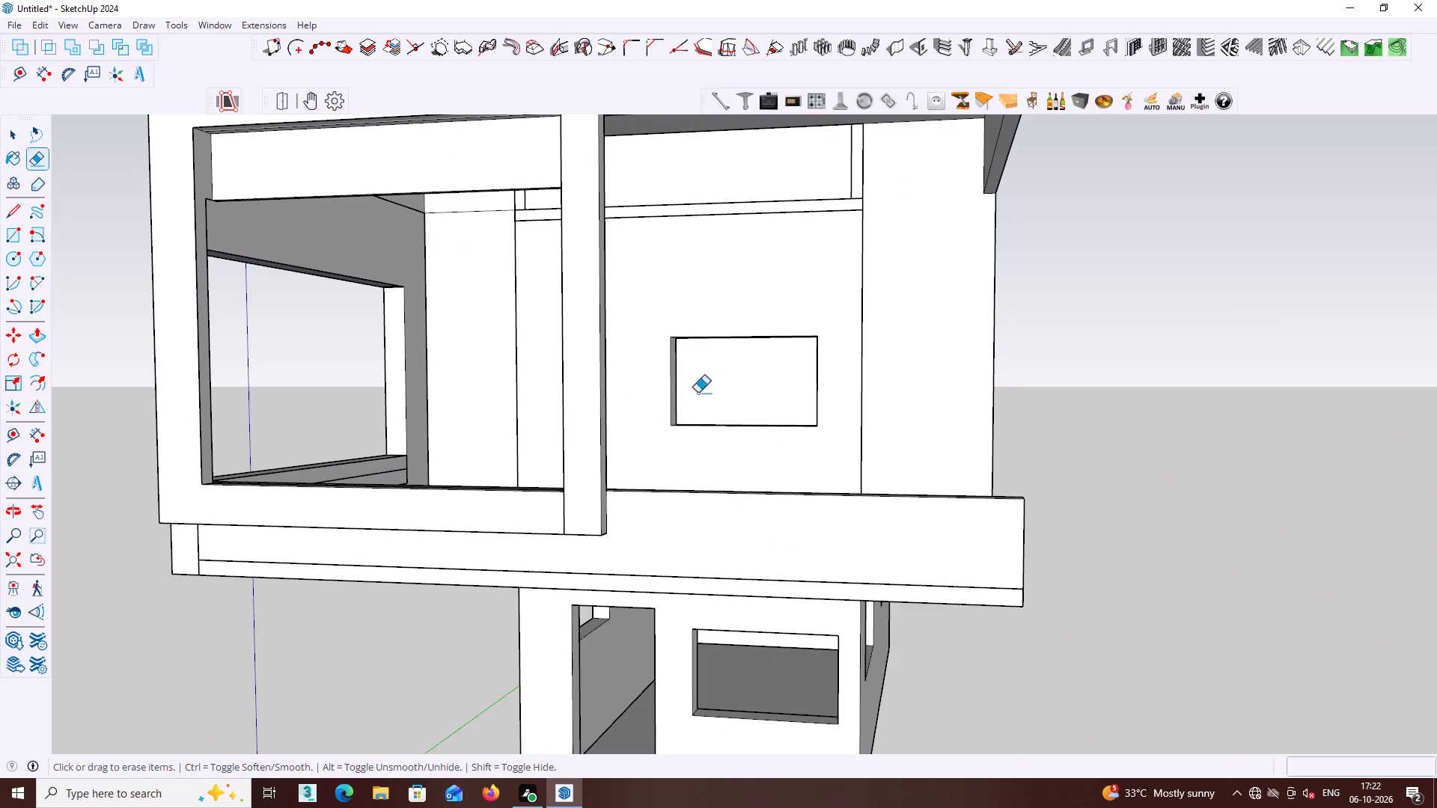
pyautogui.moveTo(690, 379); pyautogui.dragTo(701, 468, button='middle')
pyautogui.moveTo(668, 407); pyautogui.dragTo(683, 537, button='middle')
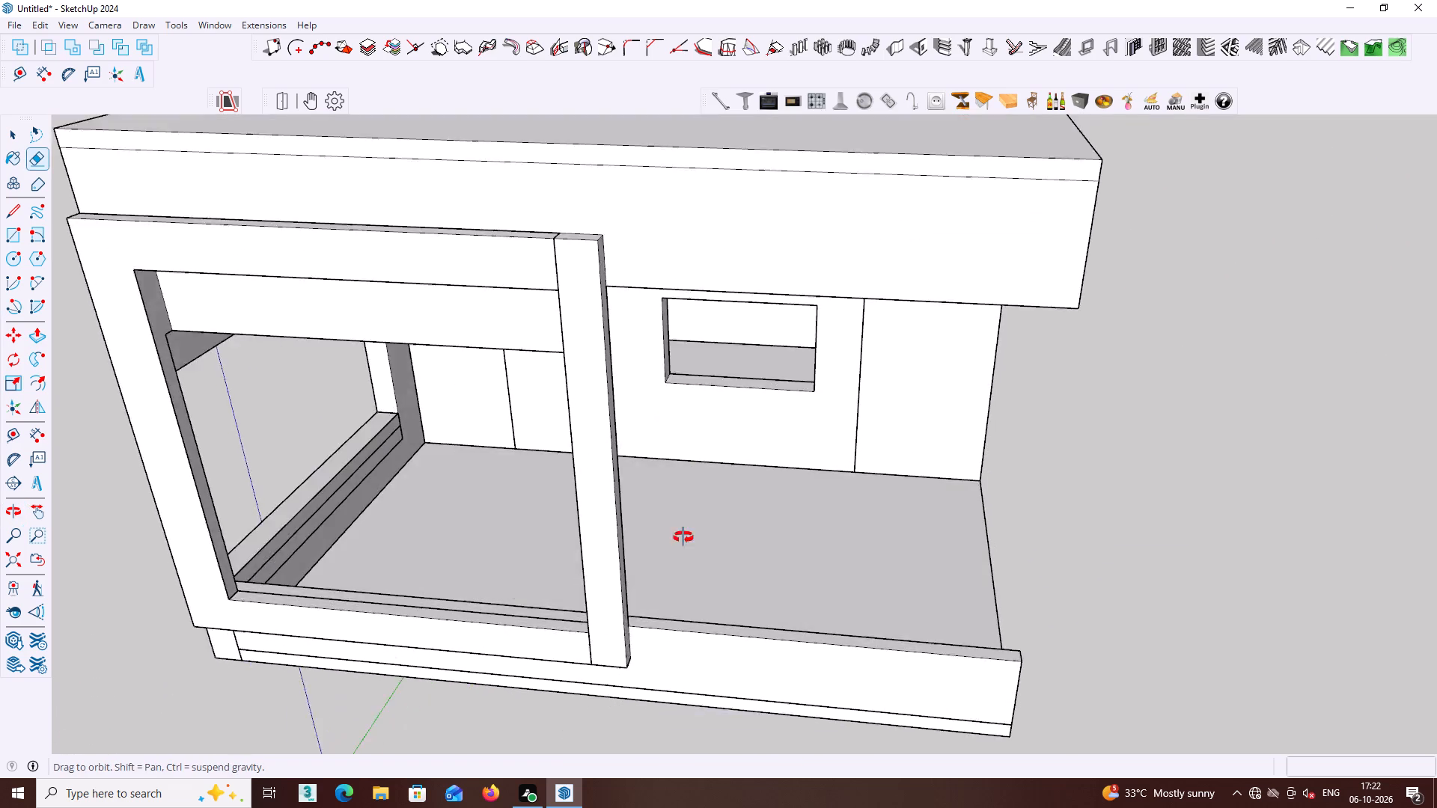
pyautogui.moveTo(683, 537); pyautogui.dragTo(696, 563, button='middle')
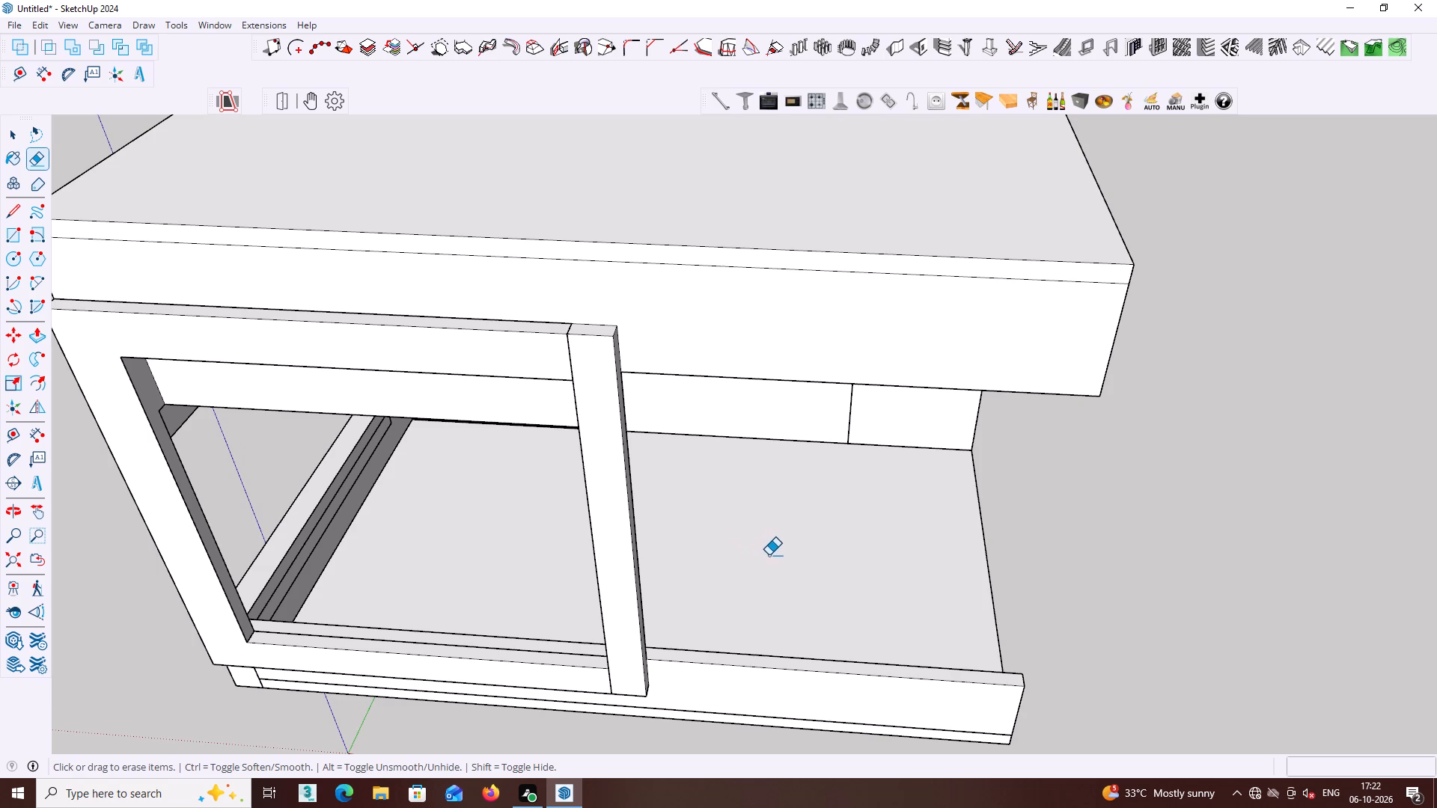
pyautogui.press('space')
pyautogui.scroll(-4, 756, 554)
pyautogui.moveTo(707, 554); pyautogui.dragTo(790, 495, button='middle')
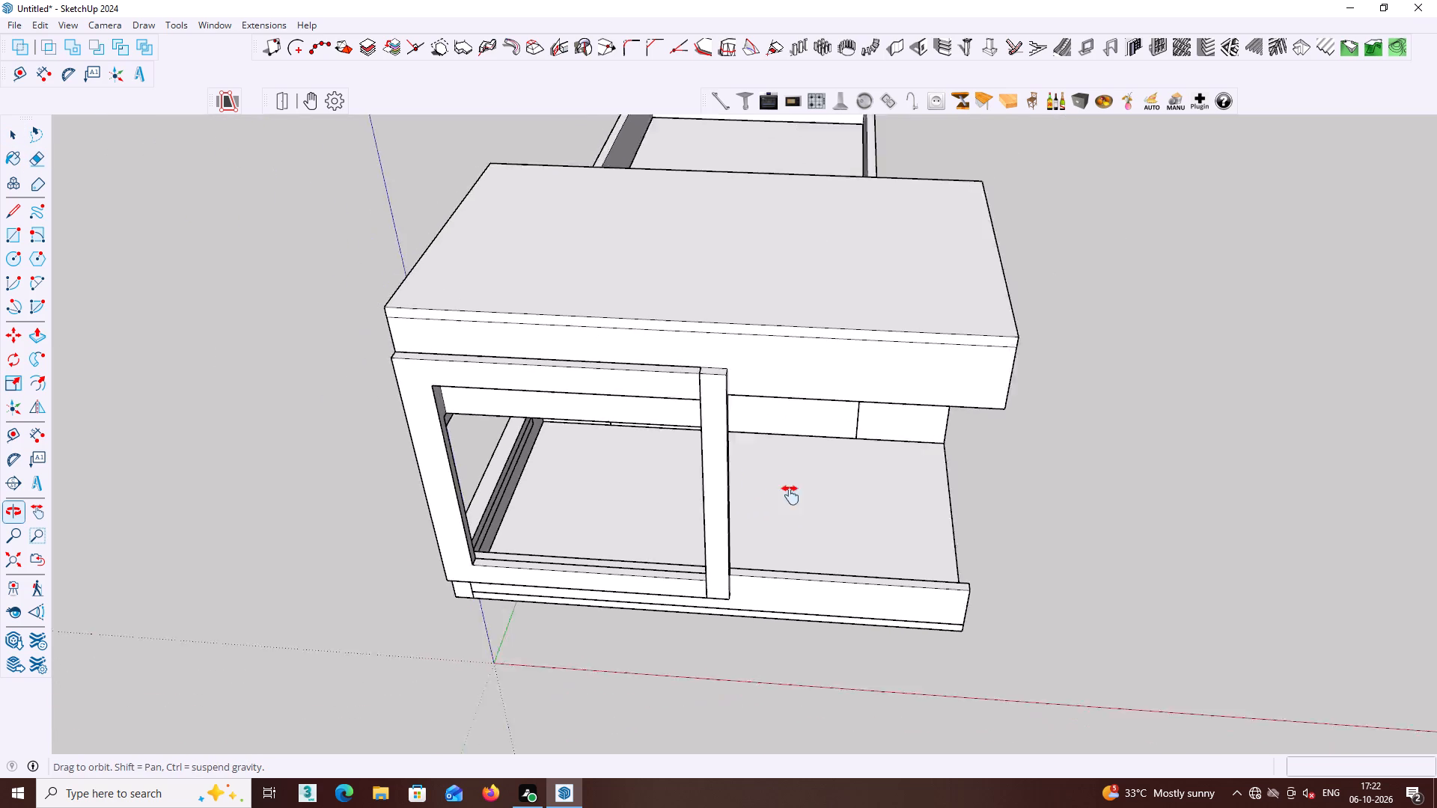
pyautogui.moveTo(790, 495); pyautogui.dragTo(900, 498, button='middle')
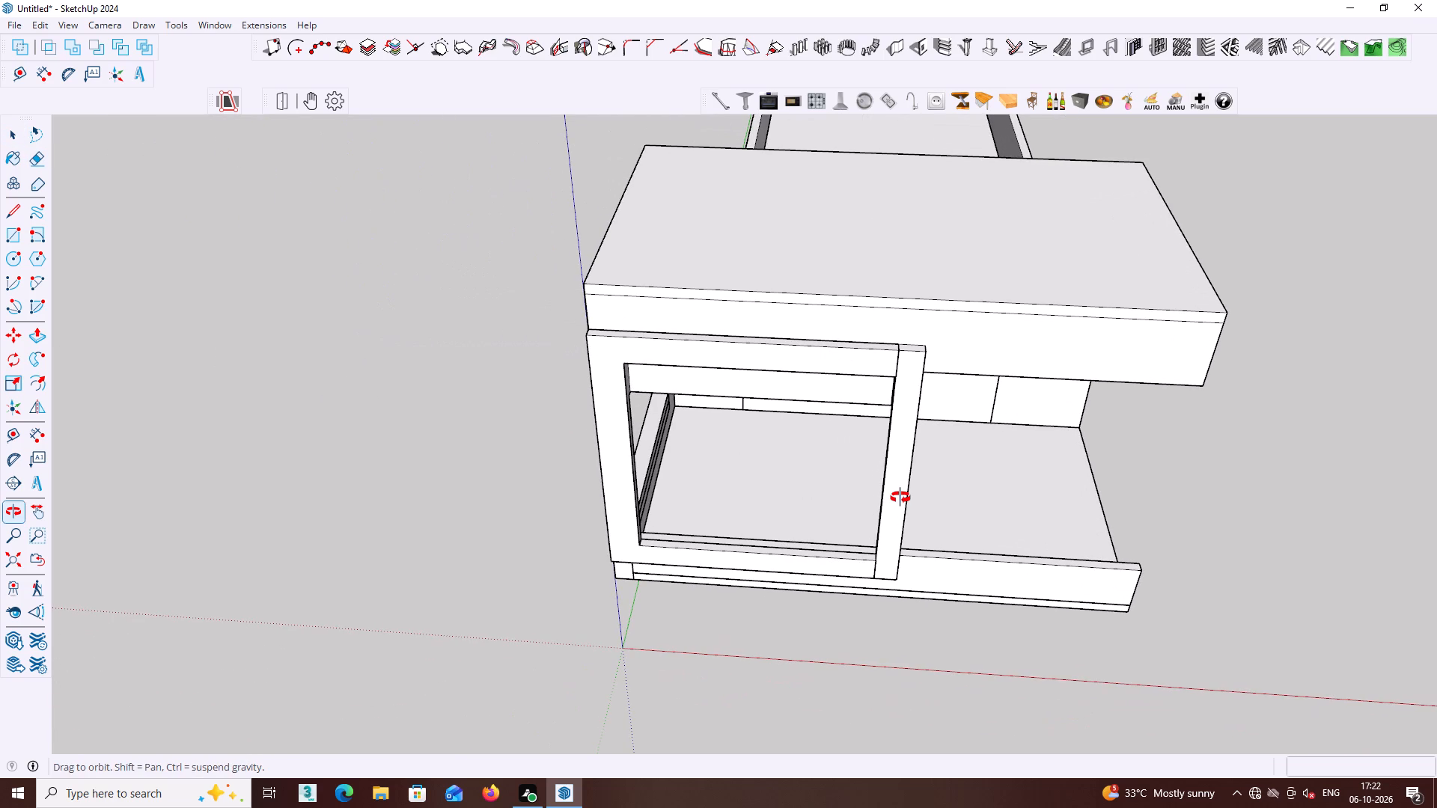
pyautogui.moveTo(900, 498); pyautogui.dragTo(1087, 462, button='middle')
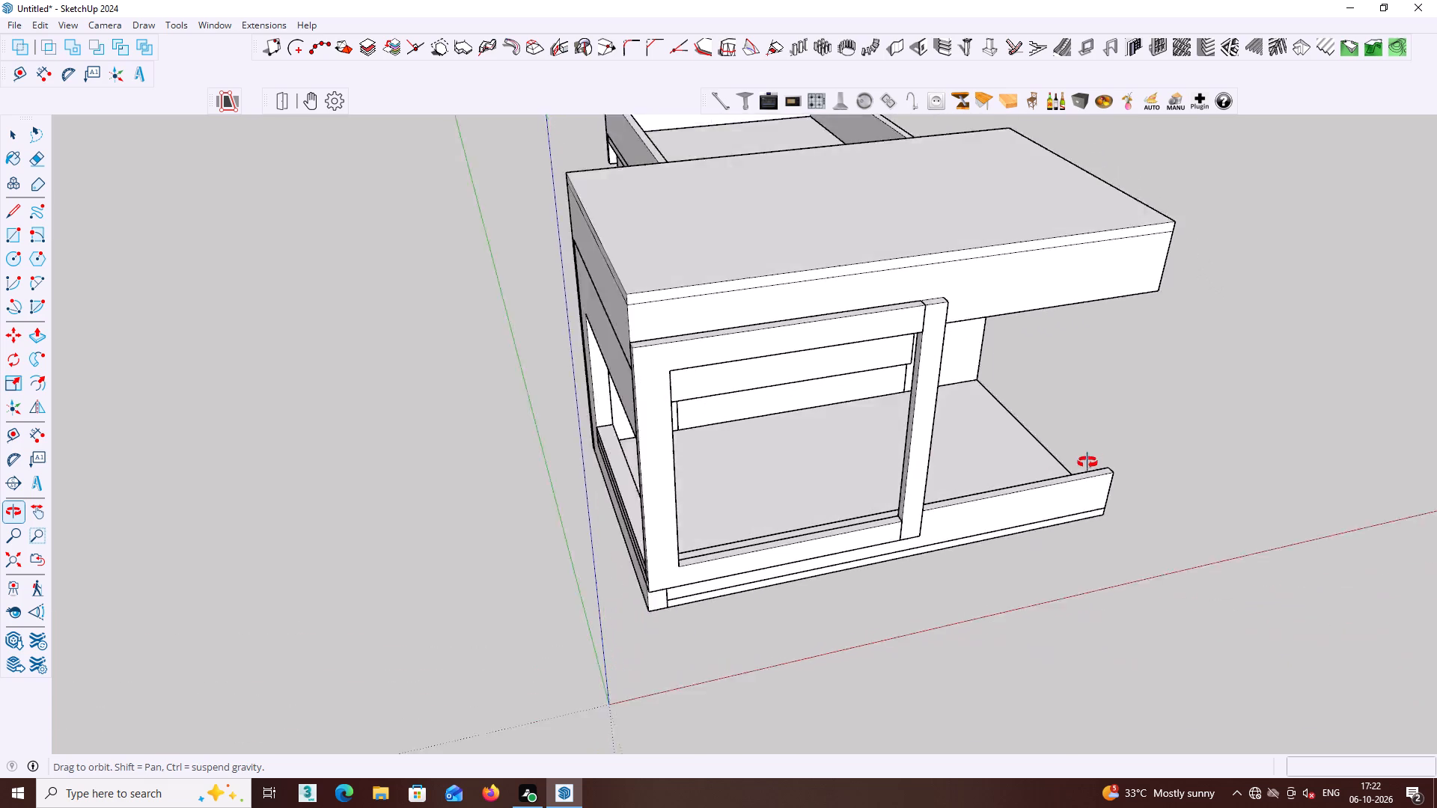
pyautogui.moveTo(1087, 462); pyautogui.dragTo(1165, 385, button='middle')
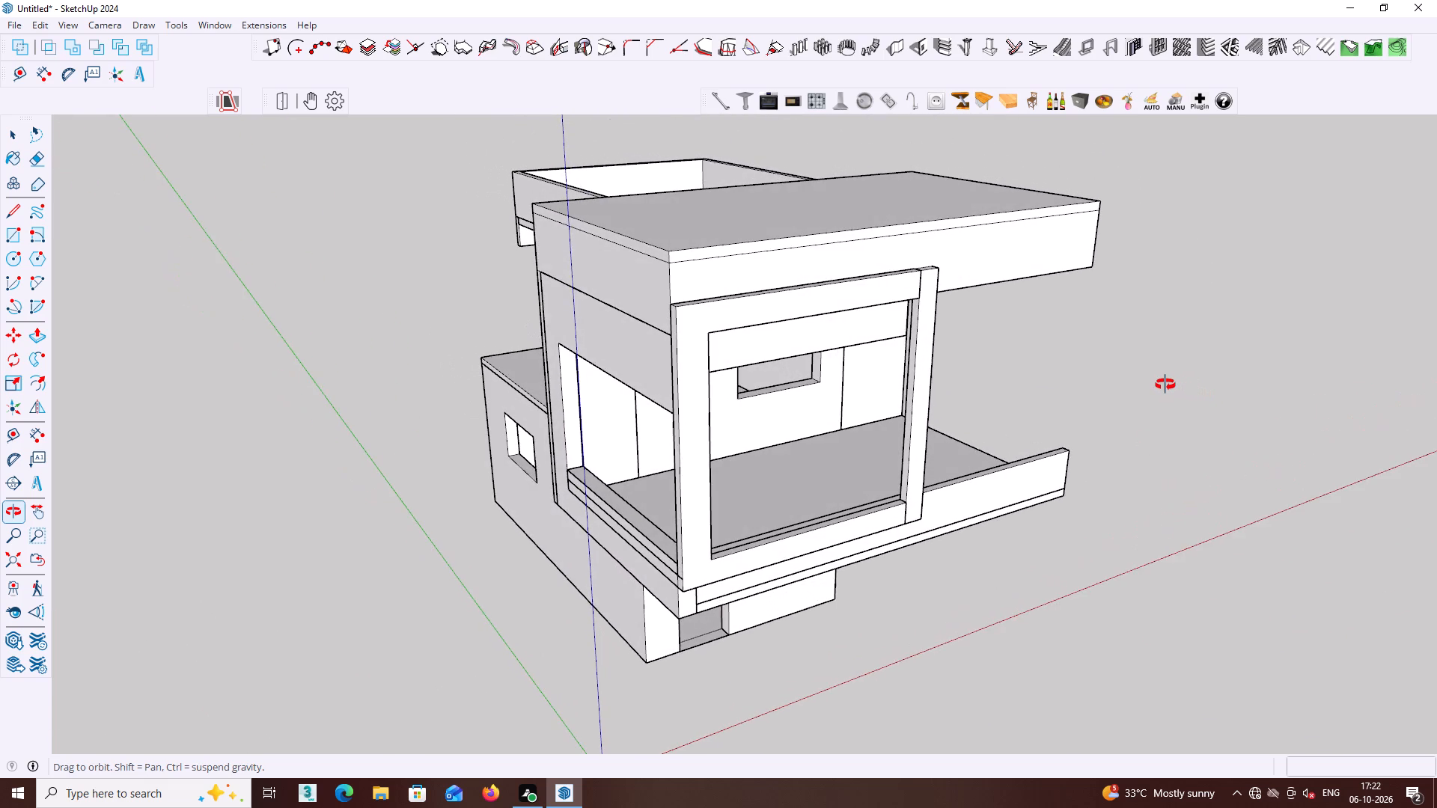
pyautogui.moveTo(1165, 385); pyautogui.dragTo(582, 317, button='middle')
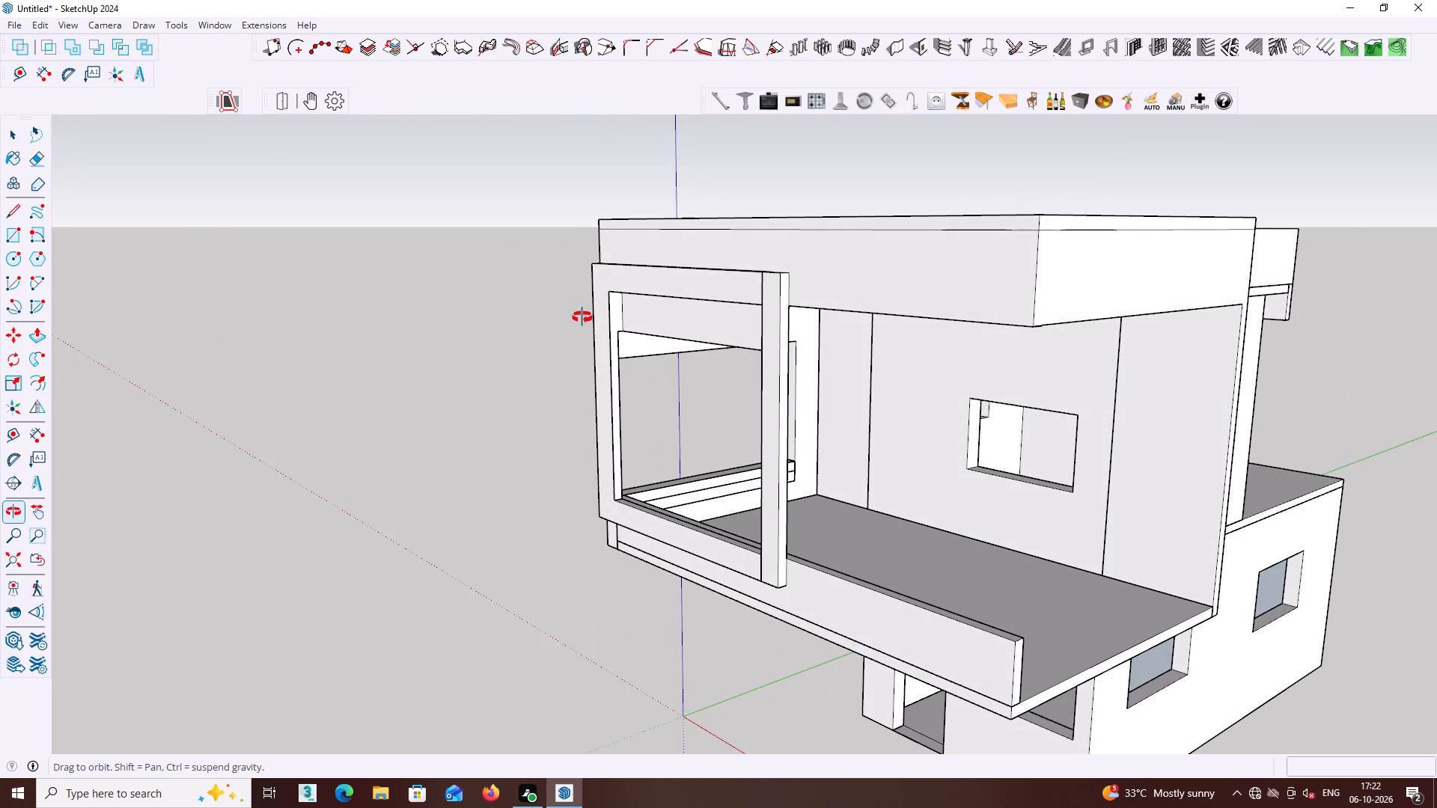
pyautogui.moveTo(582, 317); pyautogui.dragTo(704, 388, button='middle')
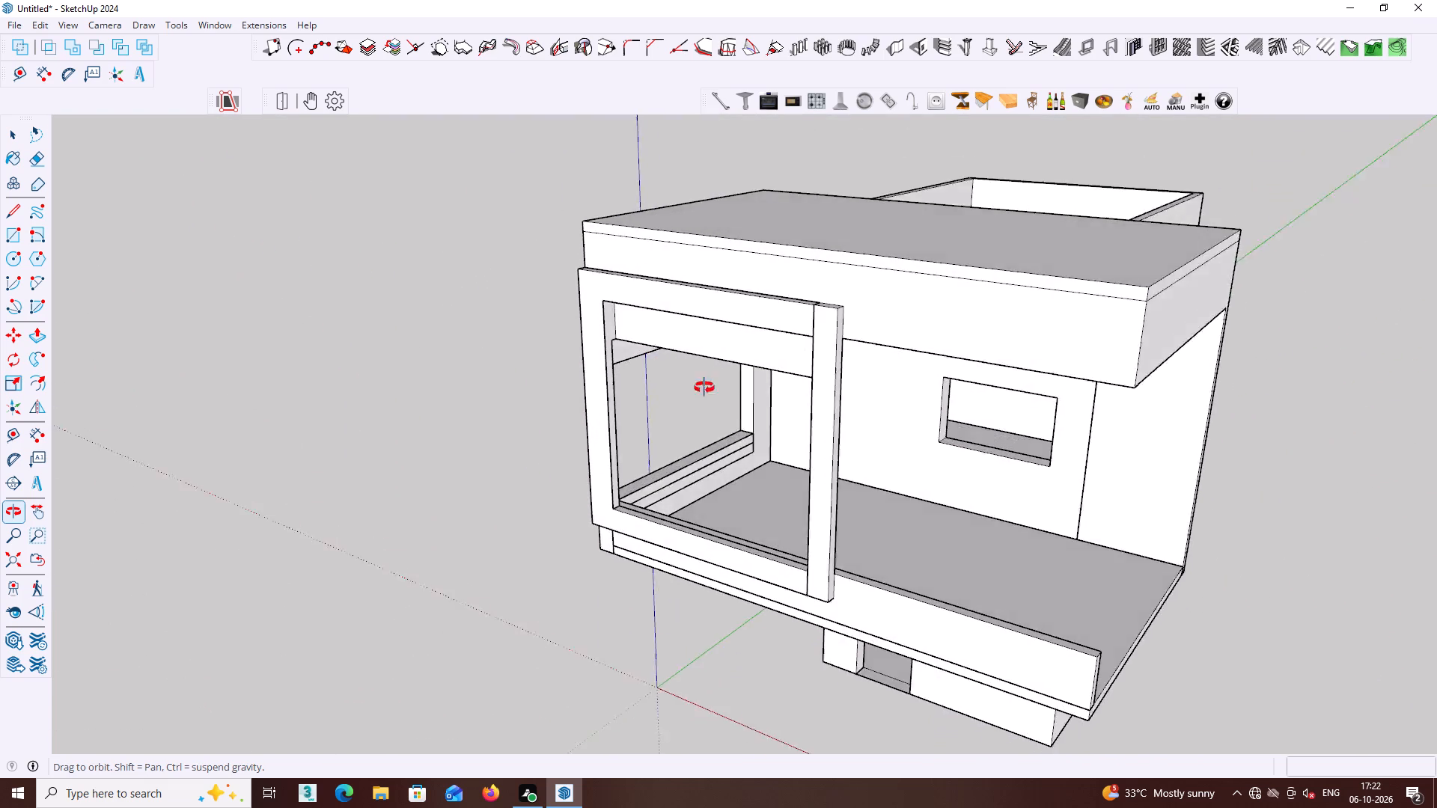
pyautogui.moveTo(704, 388); pyautogui.dragTo(1034, 477, button='middle')
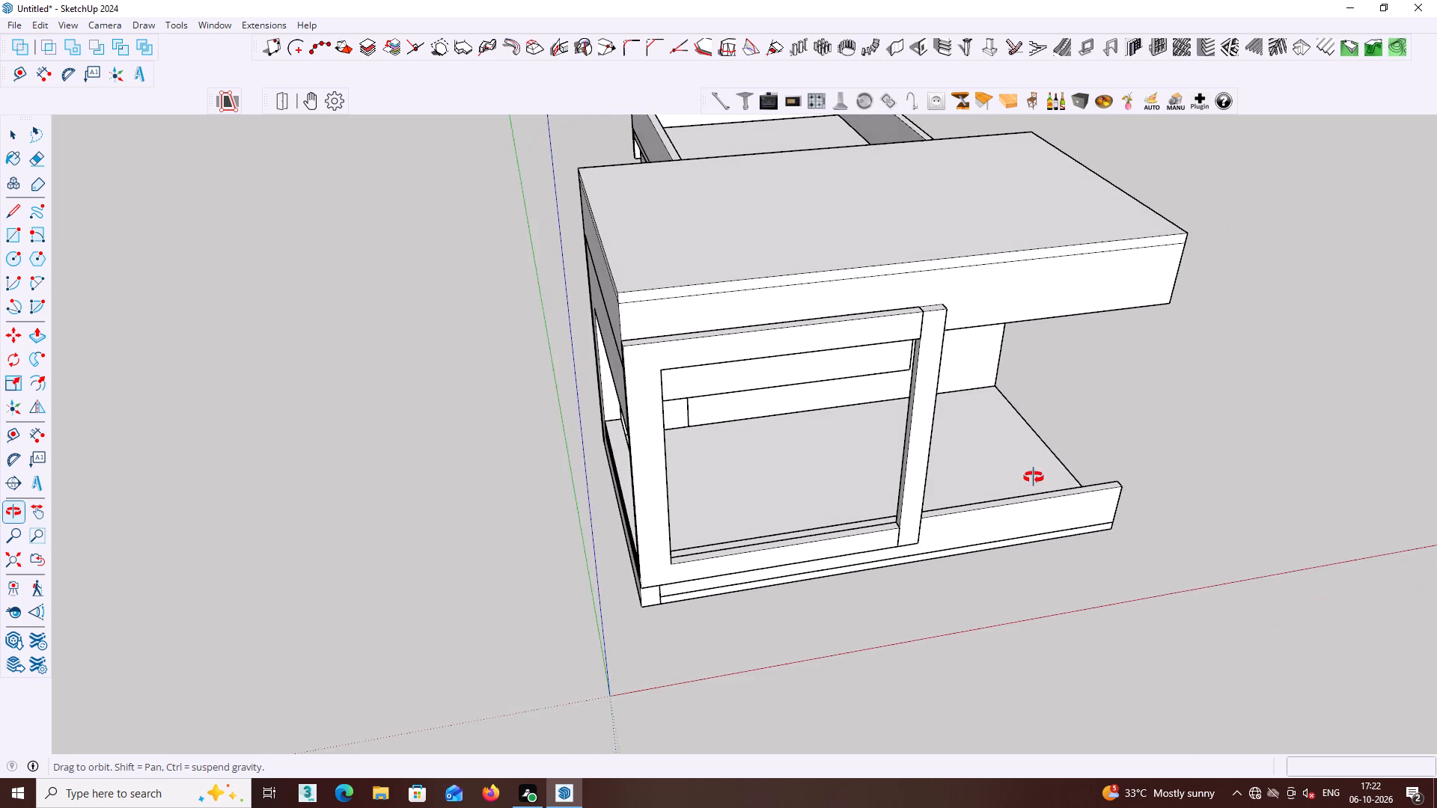
pyautogui.moveTo(1034, 477); pyautogui.dragTo(1047, 375, button='middle')
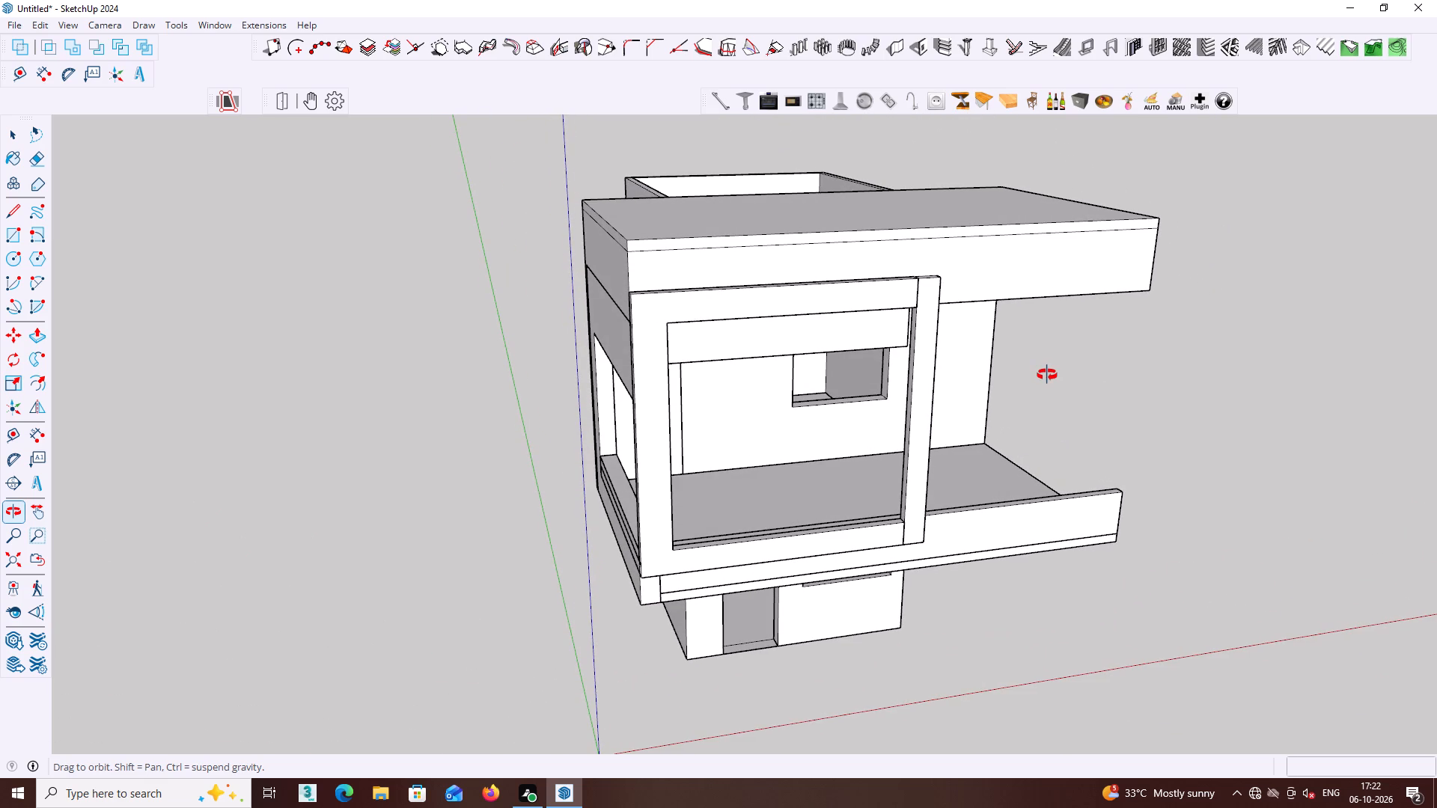
pyautogui.moveTo(1047, 375); pyautogui.dragTo(915, 264, button='middle')
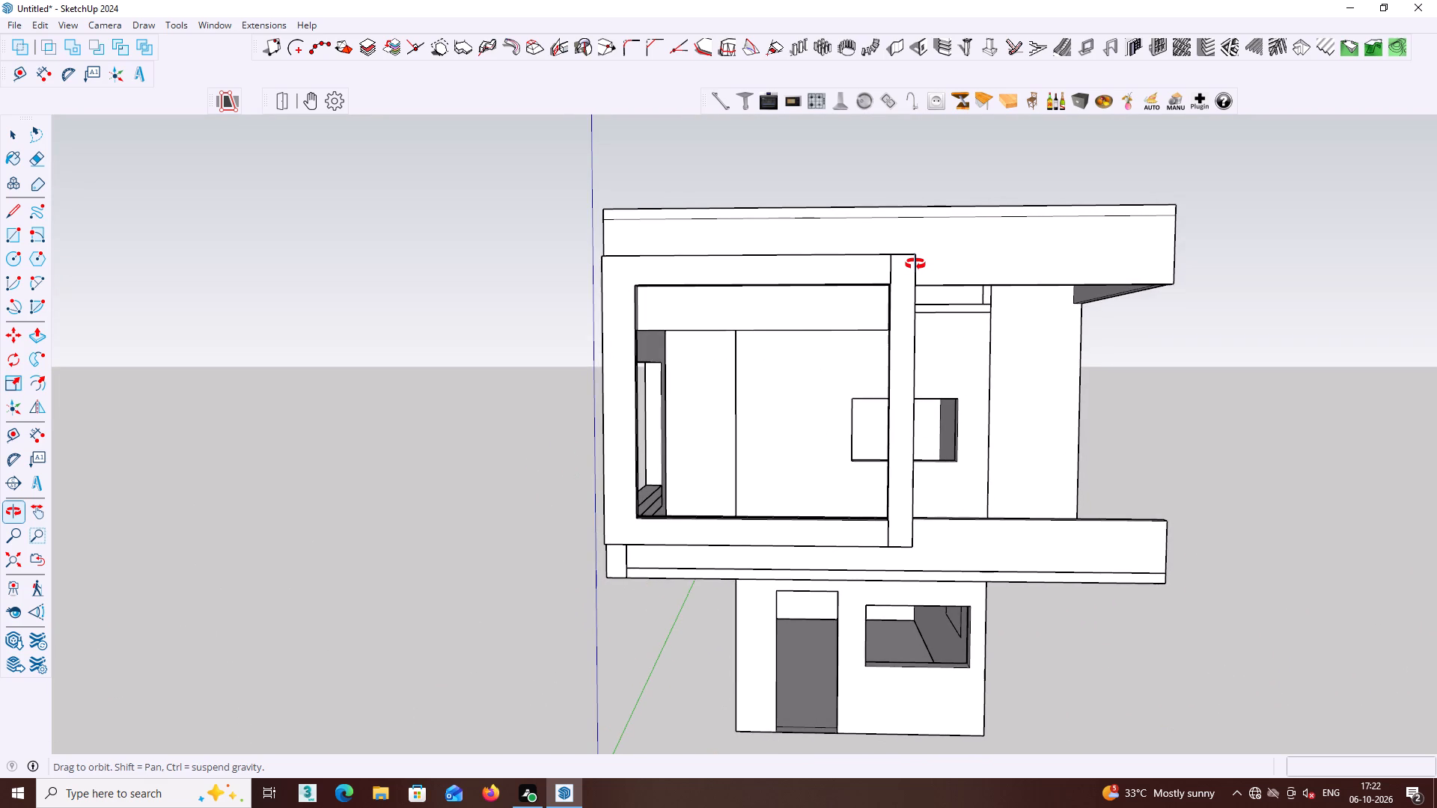
pyautogui.moveTo(915, 264); pyautogui.dragTo(1001, 307, button='middle')
pyautogui.moveTo(781, 240); pyautogui.dragTo(981, 297, button='middle')
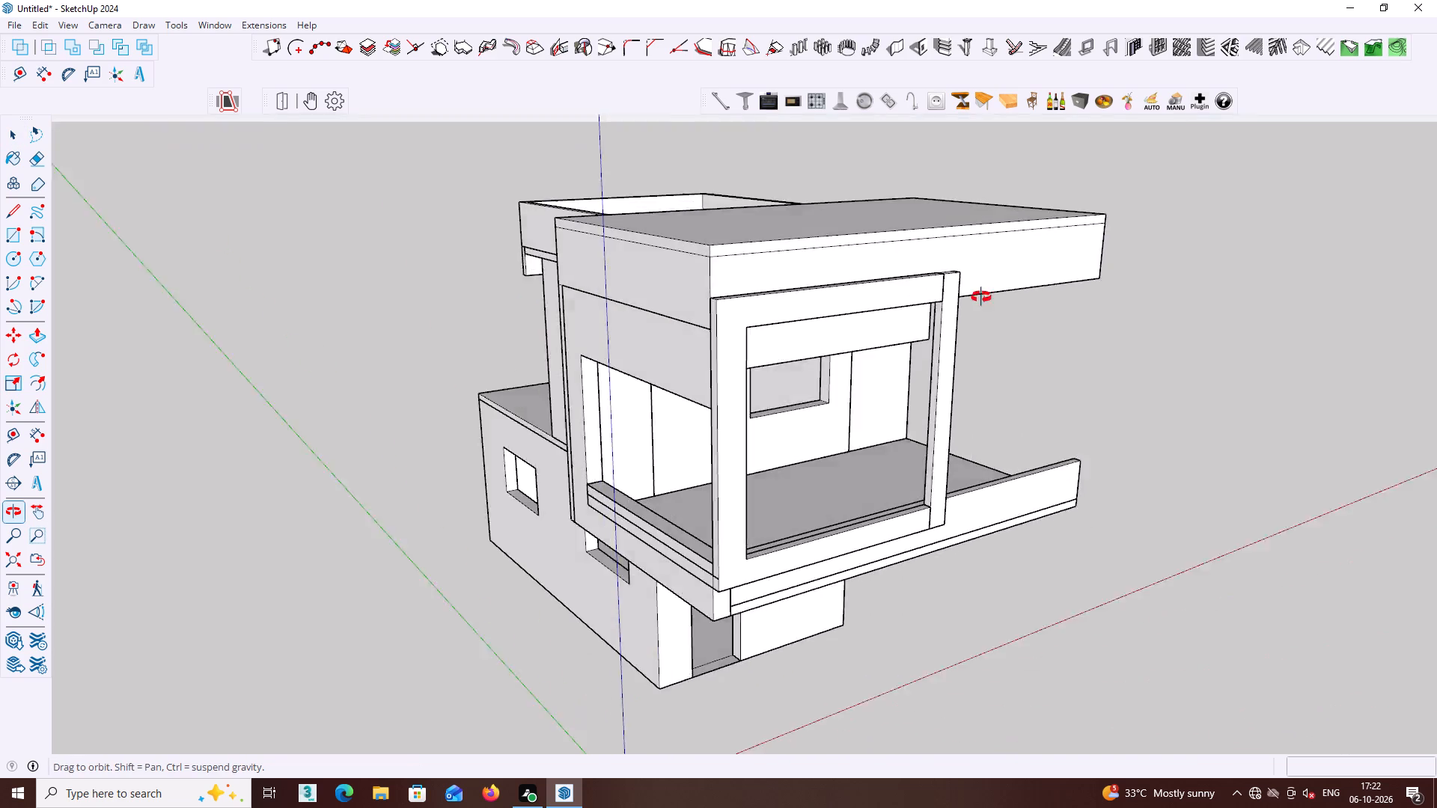
pyautogui.moveTo(981, 297); pyautogui.dragTo(1054, 312, button='middle')
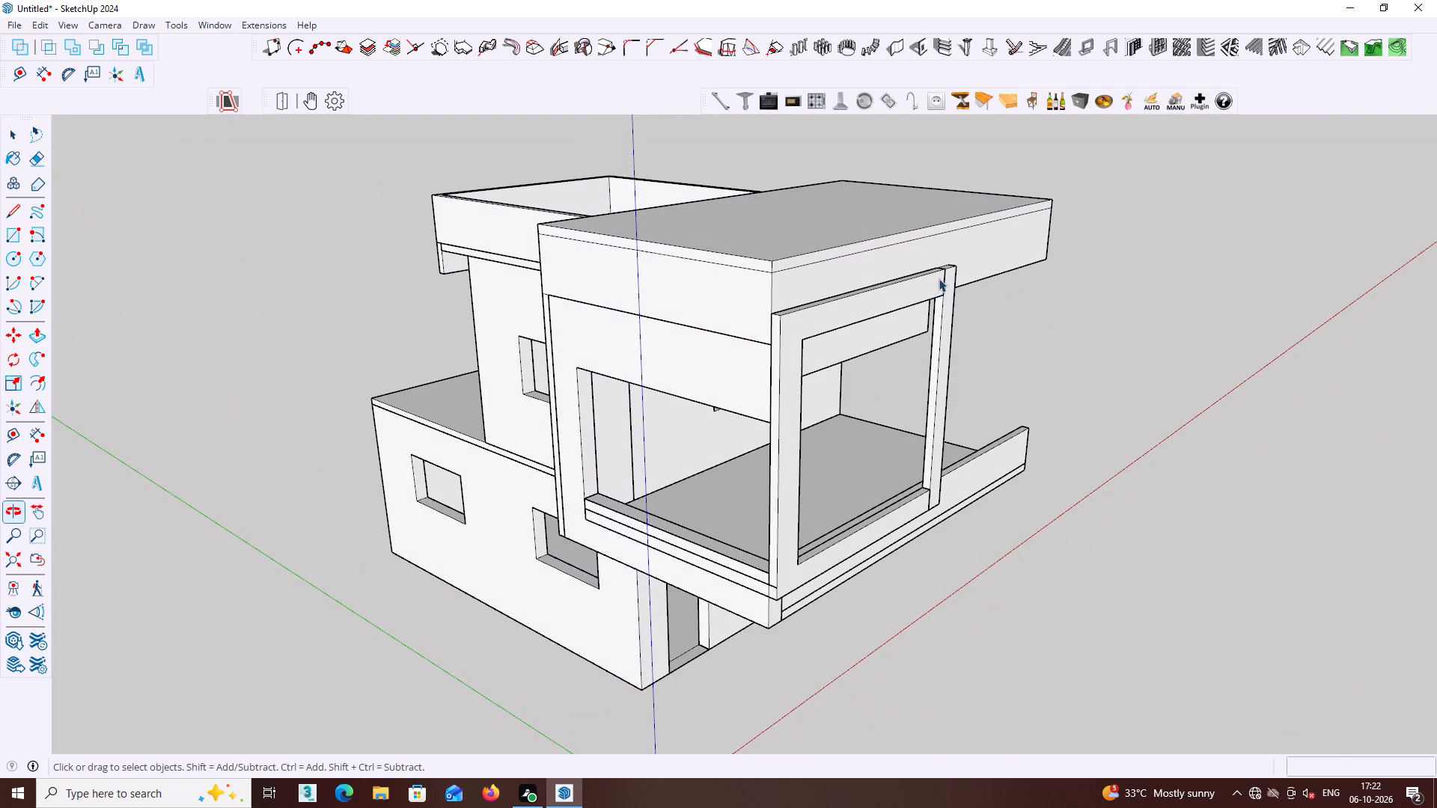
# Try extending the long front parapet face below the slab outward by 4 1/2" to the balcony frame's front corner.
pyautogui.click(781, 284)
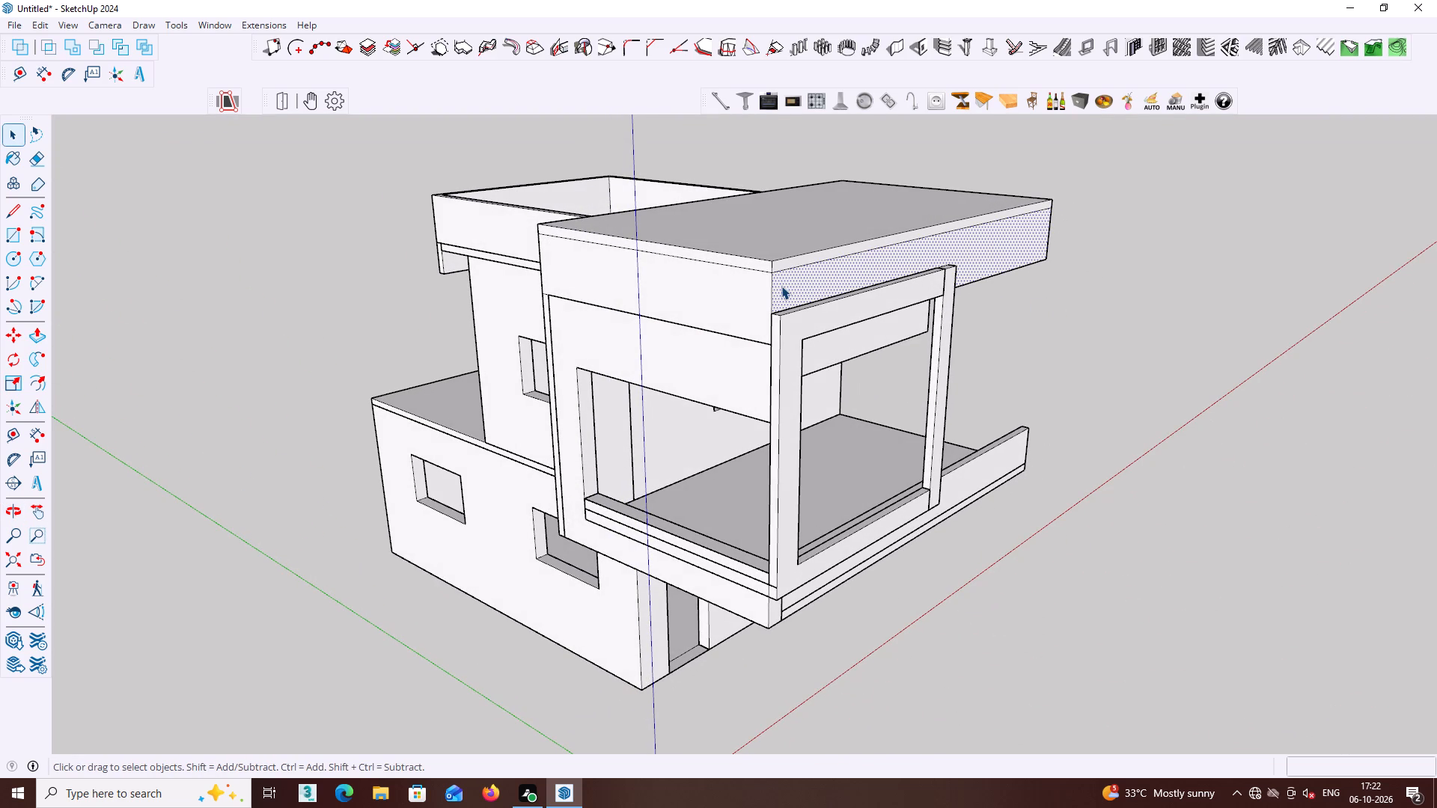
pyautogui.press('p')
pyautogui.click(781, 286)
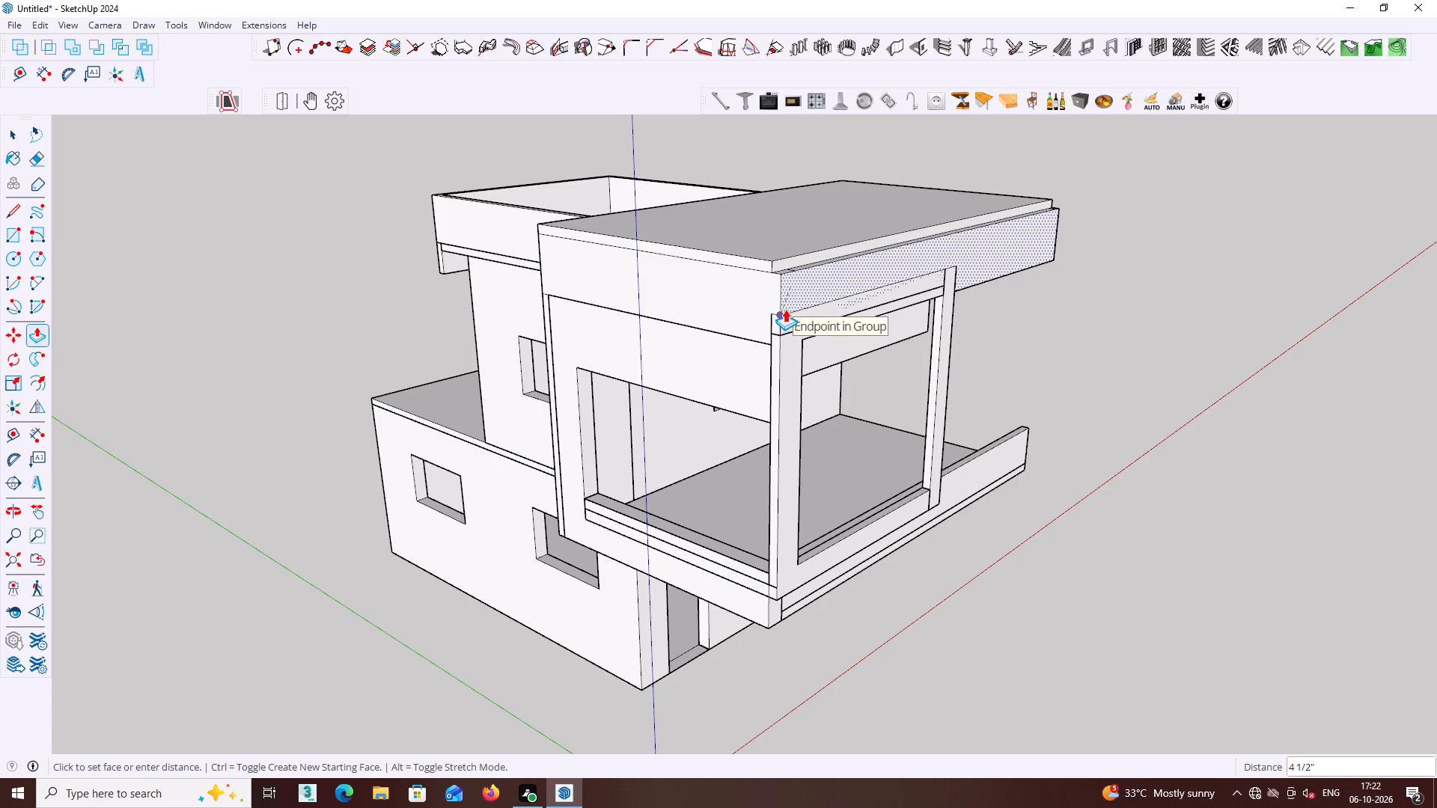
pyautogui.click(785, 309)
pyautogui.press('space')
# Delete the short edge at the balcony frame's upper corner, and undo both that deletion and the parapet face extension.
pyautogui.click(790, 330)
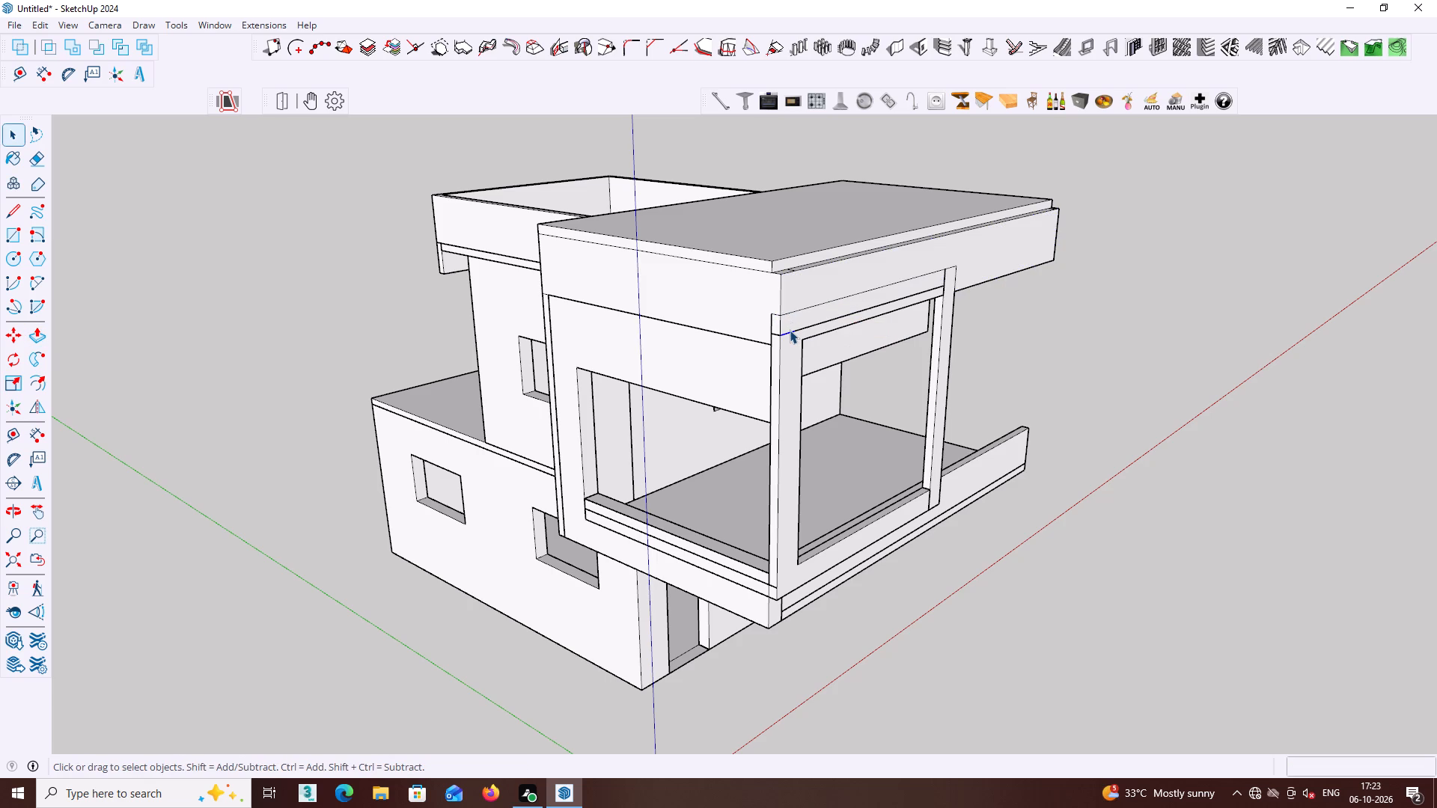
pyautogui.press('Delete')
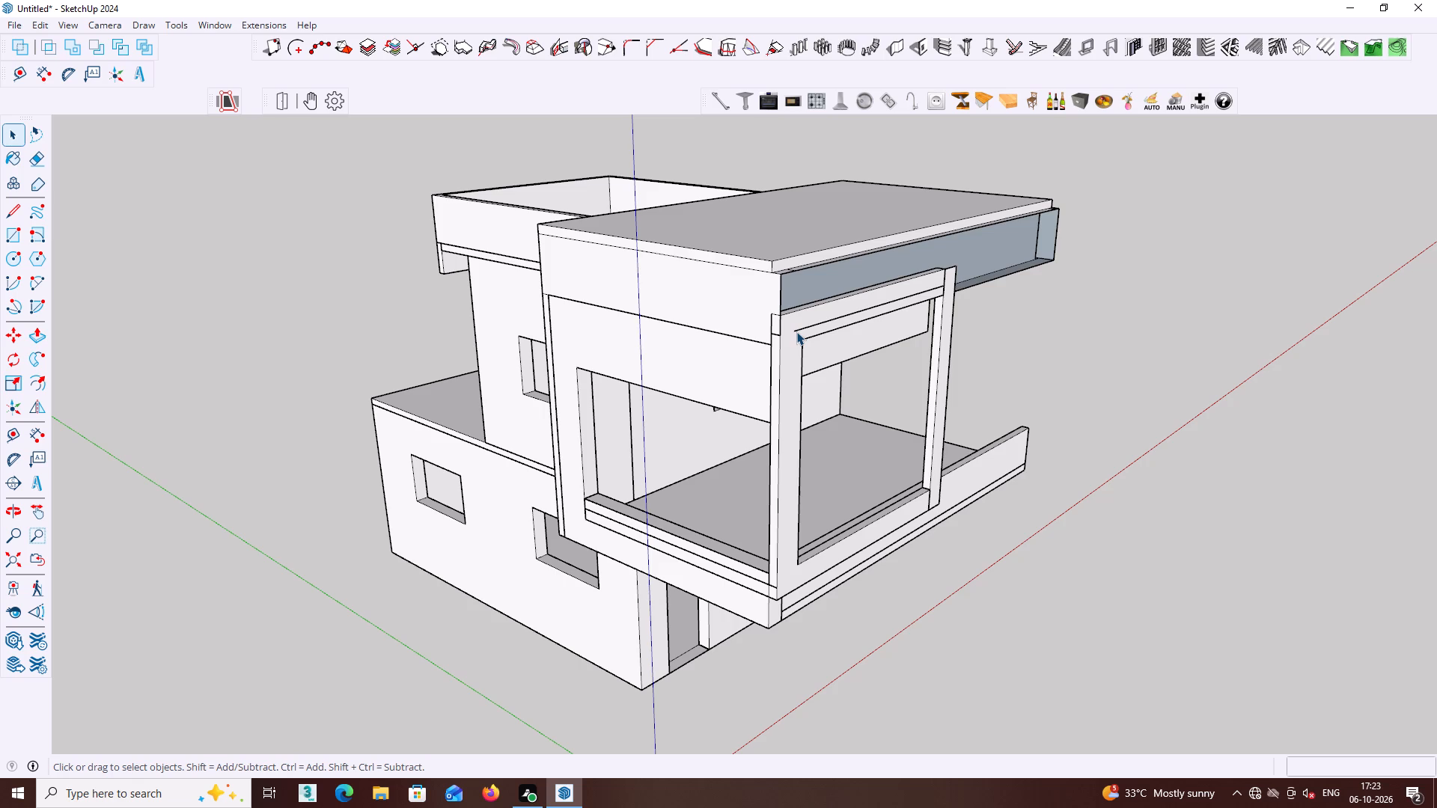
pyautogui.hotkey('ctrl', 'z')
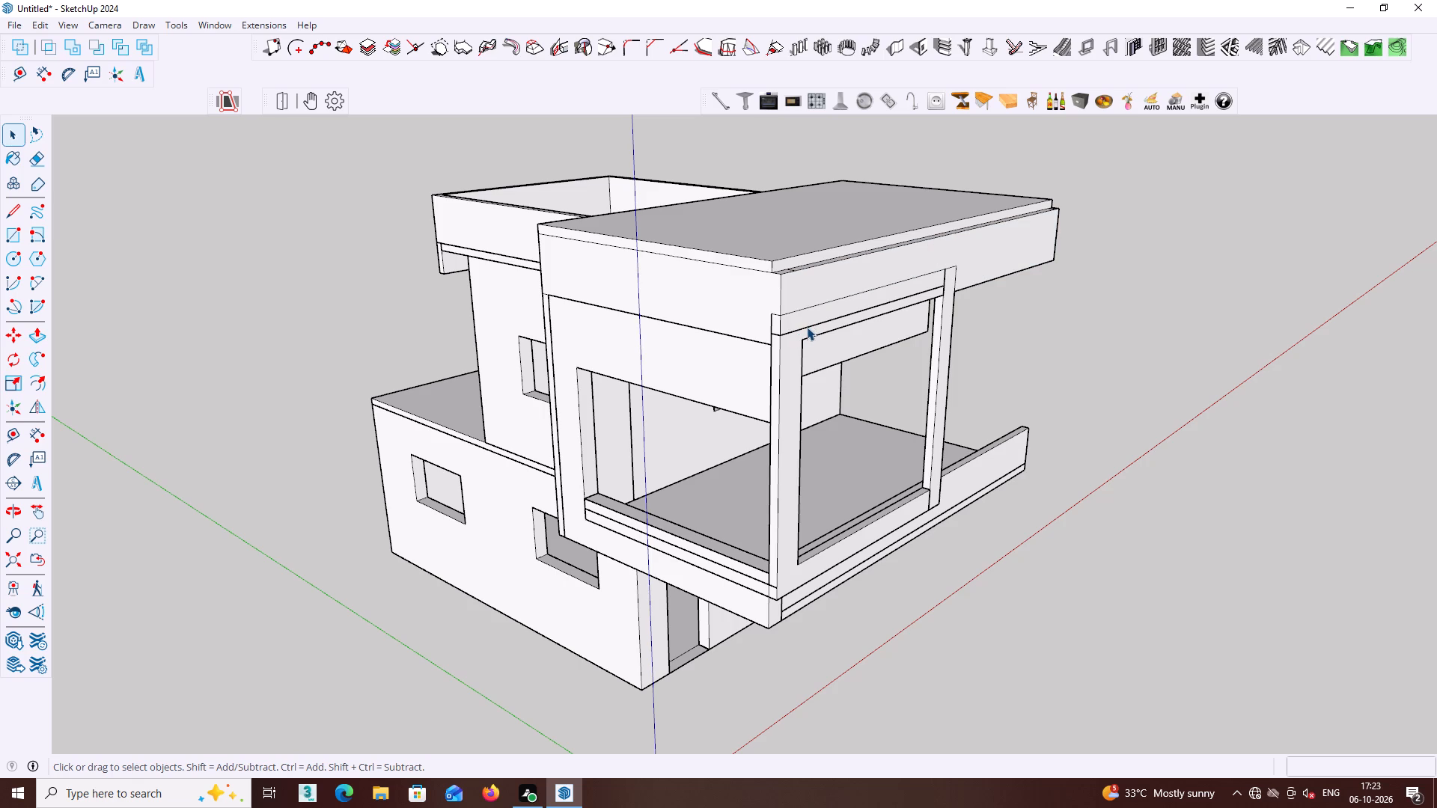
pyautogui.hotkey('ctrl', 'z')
# Examine the upper block's front, checking how the balcony frame meets the parapet face and roof slab.
pyautogui.click(1071, 330)
pyautogui.moveTo(1070, 322); pyautogui.dragTo(870, 209, button='middle')
pyautogui.moveTo(850, 279); pyautogui.dragTo(877, 372, button='middle')
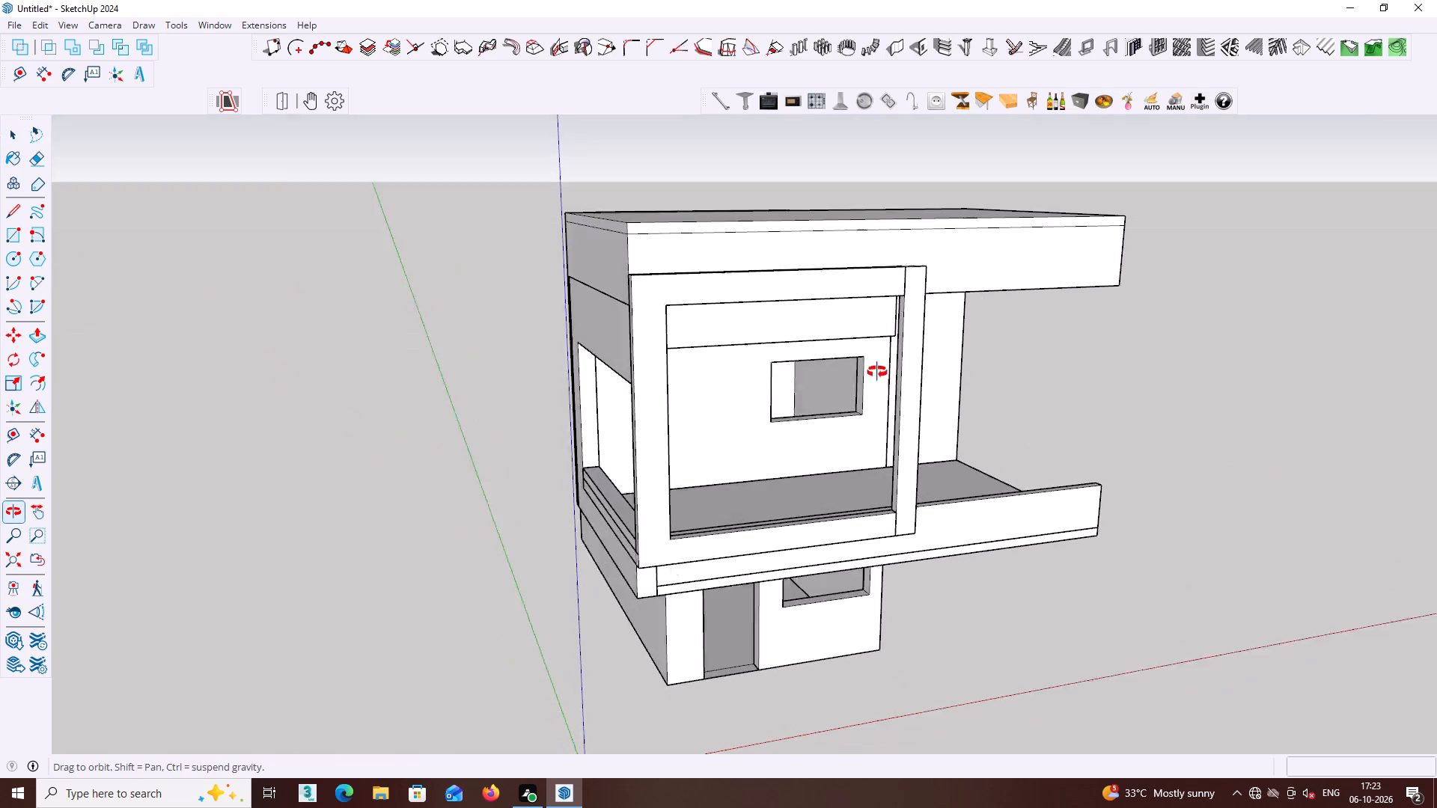
pyautogui.moveTo(877, 372); pyautogui.dragTo(933, 392, button='middle')
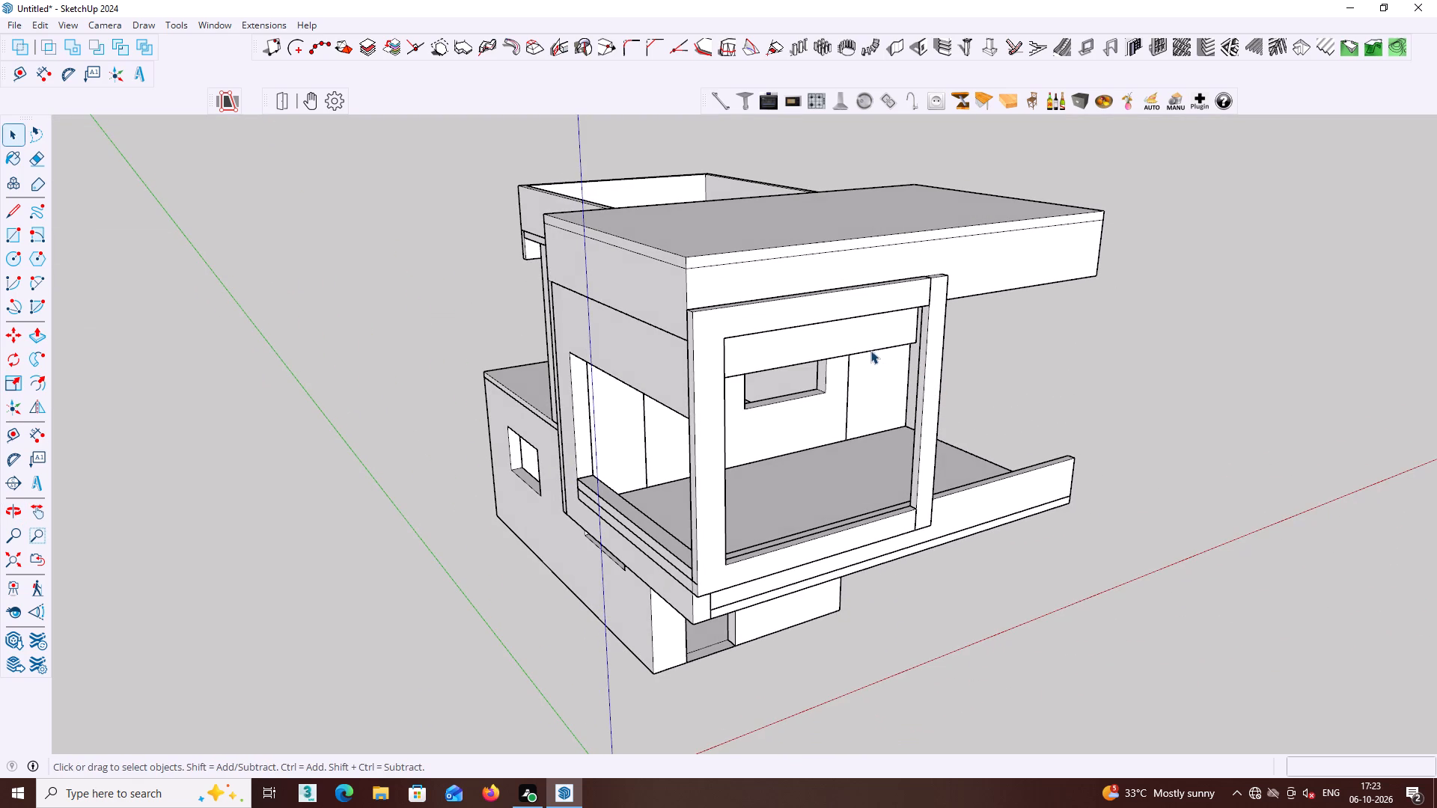
pyautogui.moveTo(868, 350); pyautogui.dragTo(903, 316, button='middle')
pyautogui.moveTo(975, 300); pyautogui.dragTo(904, 402, button='middle')
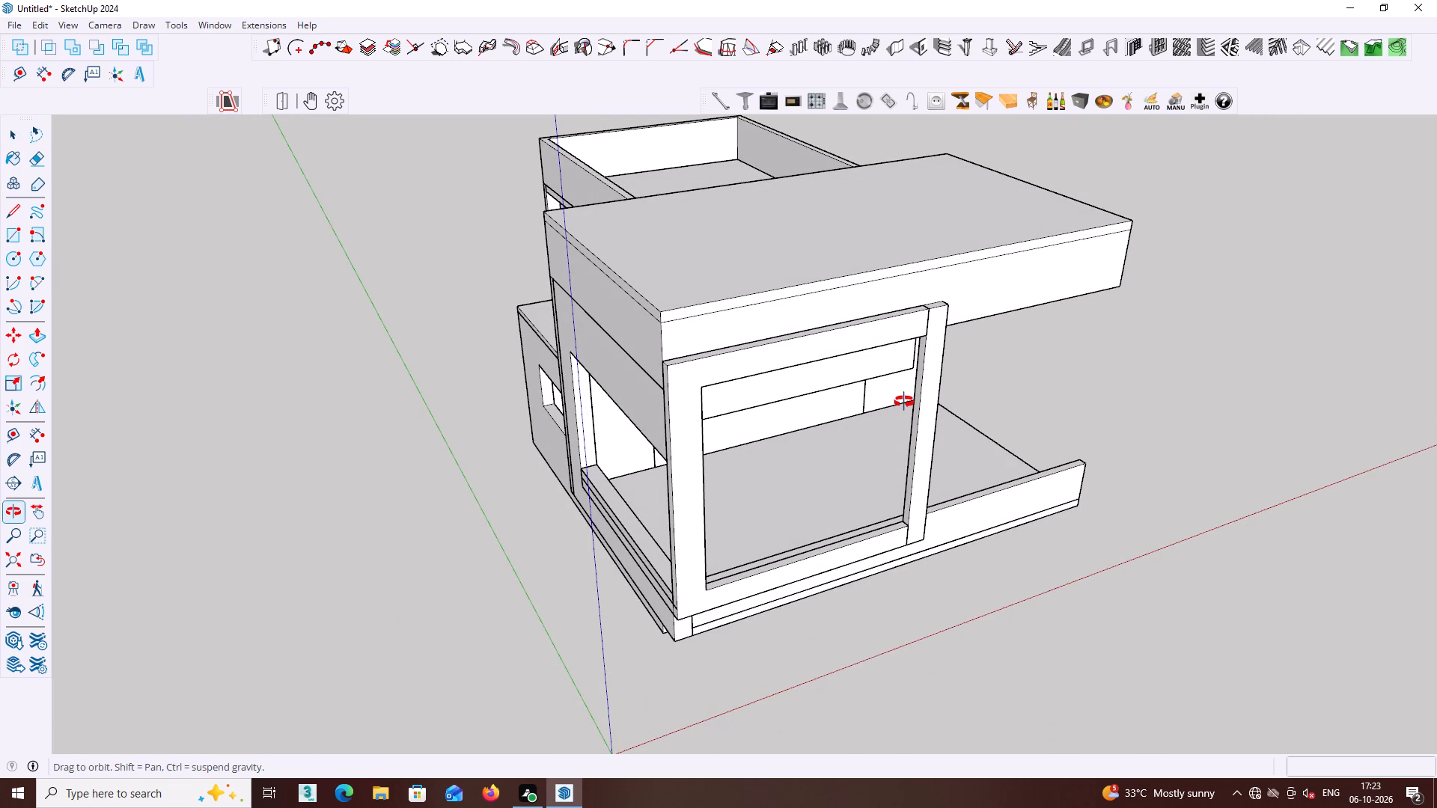
pyautogui.moveTo(904, 402); pyautogui.dragTo(901, 402, button='middle')
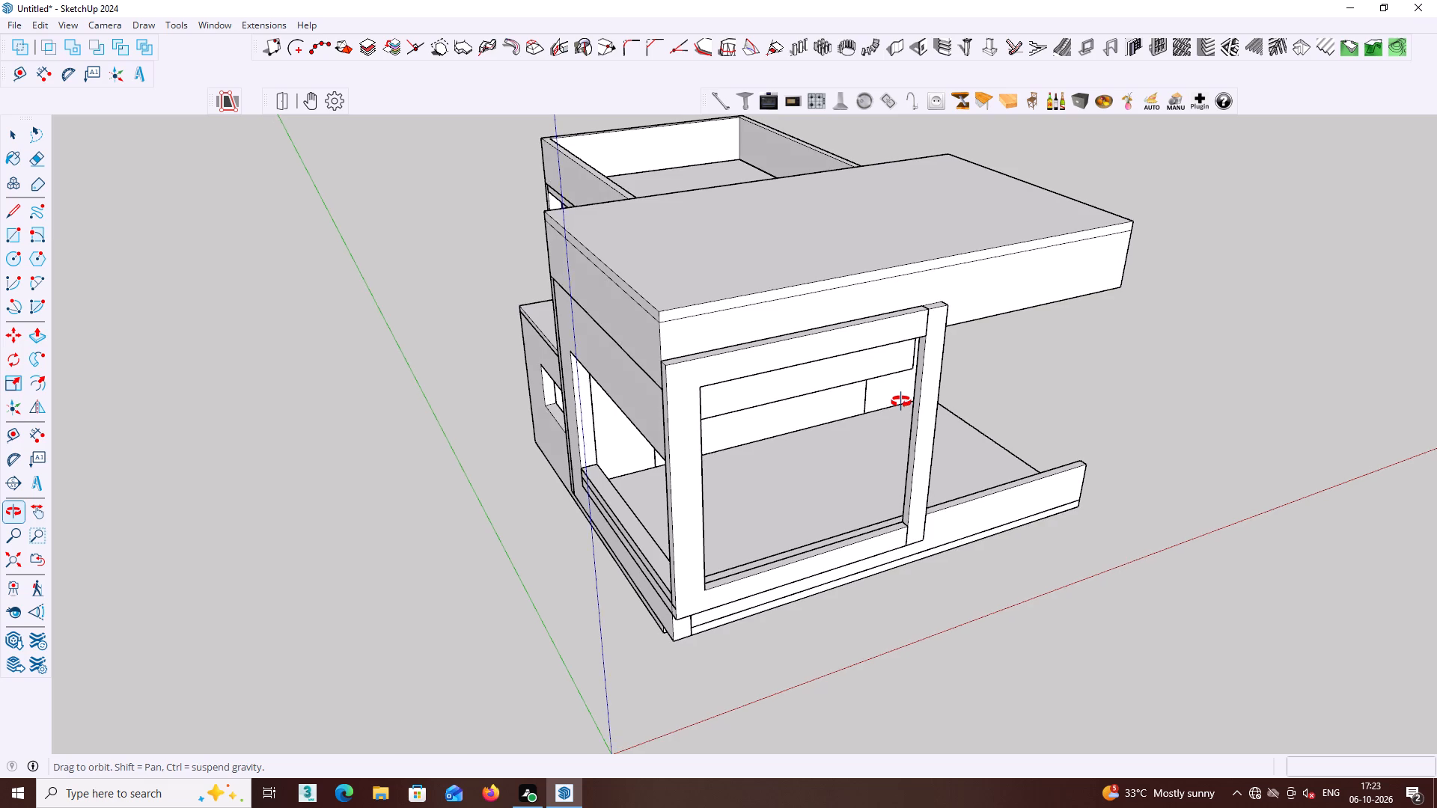
pyautogui.moveTo(901, 402); pyautogui.dragTo(820, 358, button='middle')
pyautogui.moveTo(941, 331); pyautogui.dragTo(873, 413, button='middle')
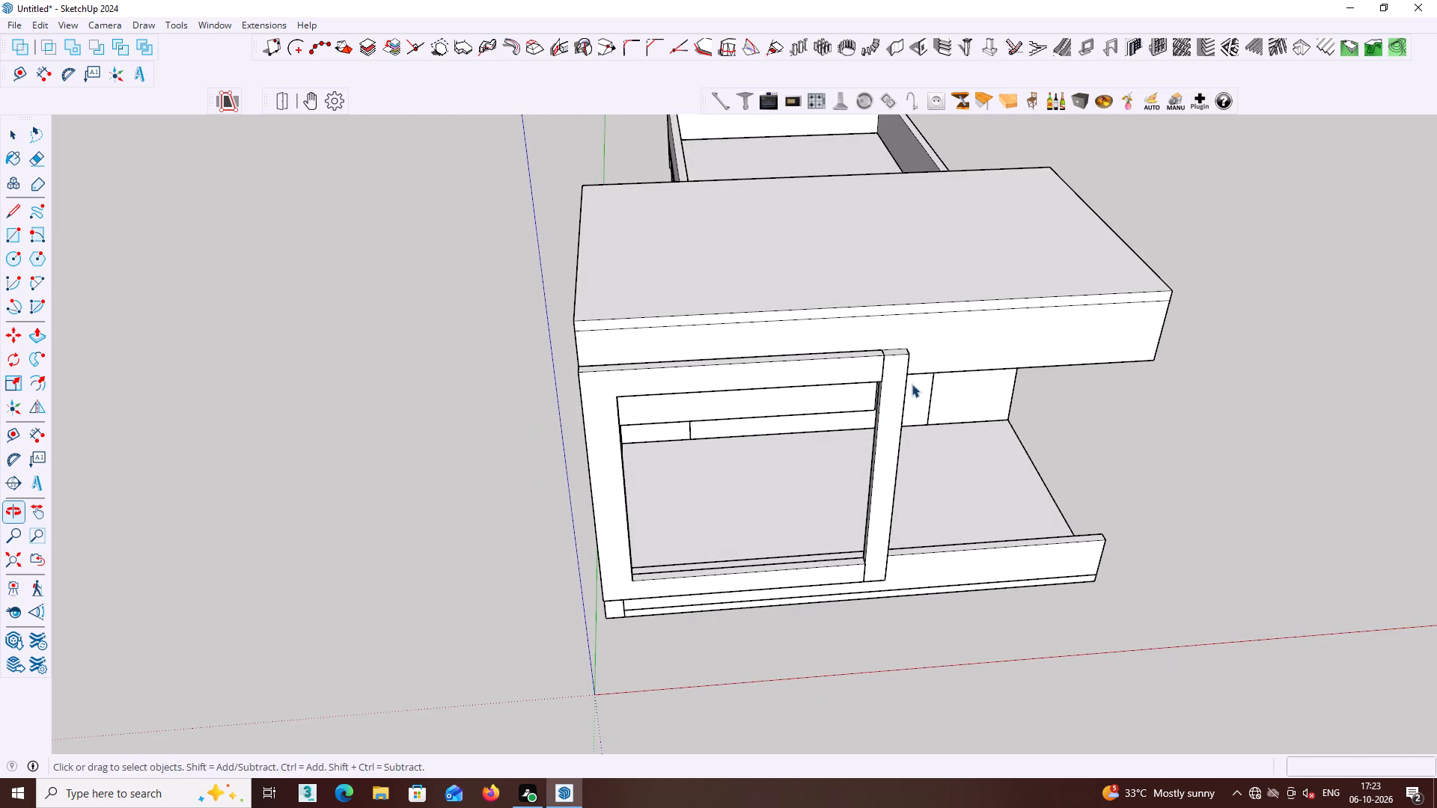
pyautogui.moveTo(912, 380); pyautogui.dragTo(877, 365, button='middle')
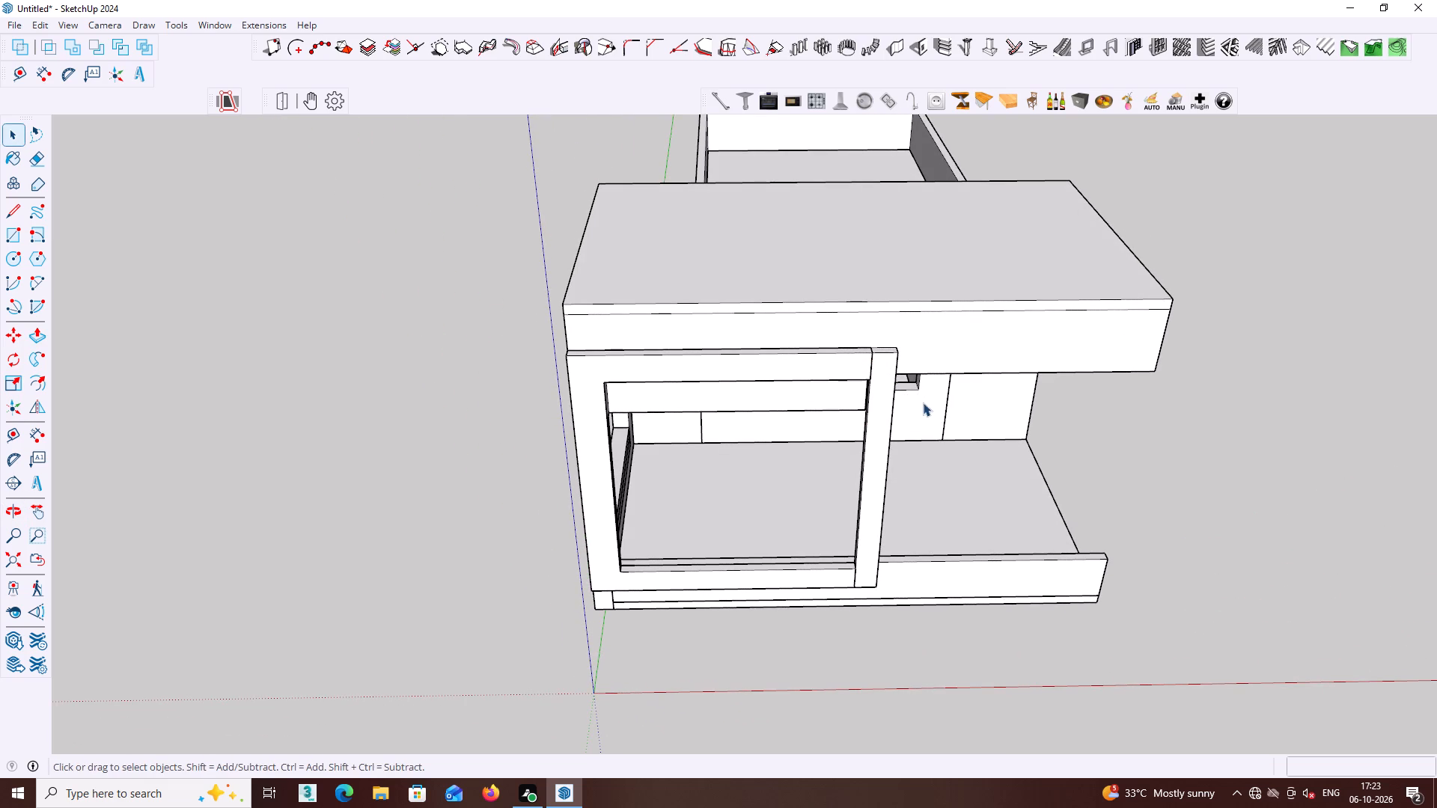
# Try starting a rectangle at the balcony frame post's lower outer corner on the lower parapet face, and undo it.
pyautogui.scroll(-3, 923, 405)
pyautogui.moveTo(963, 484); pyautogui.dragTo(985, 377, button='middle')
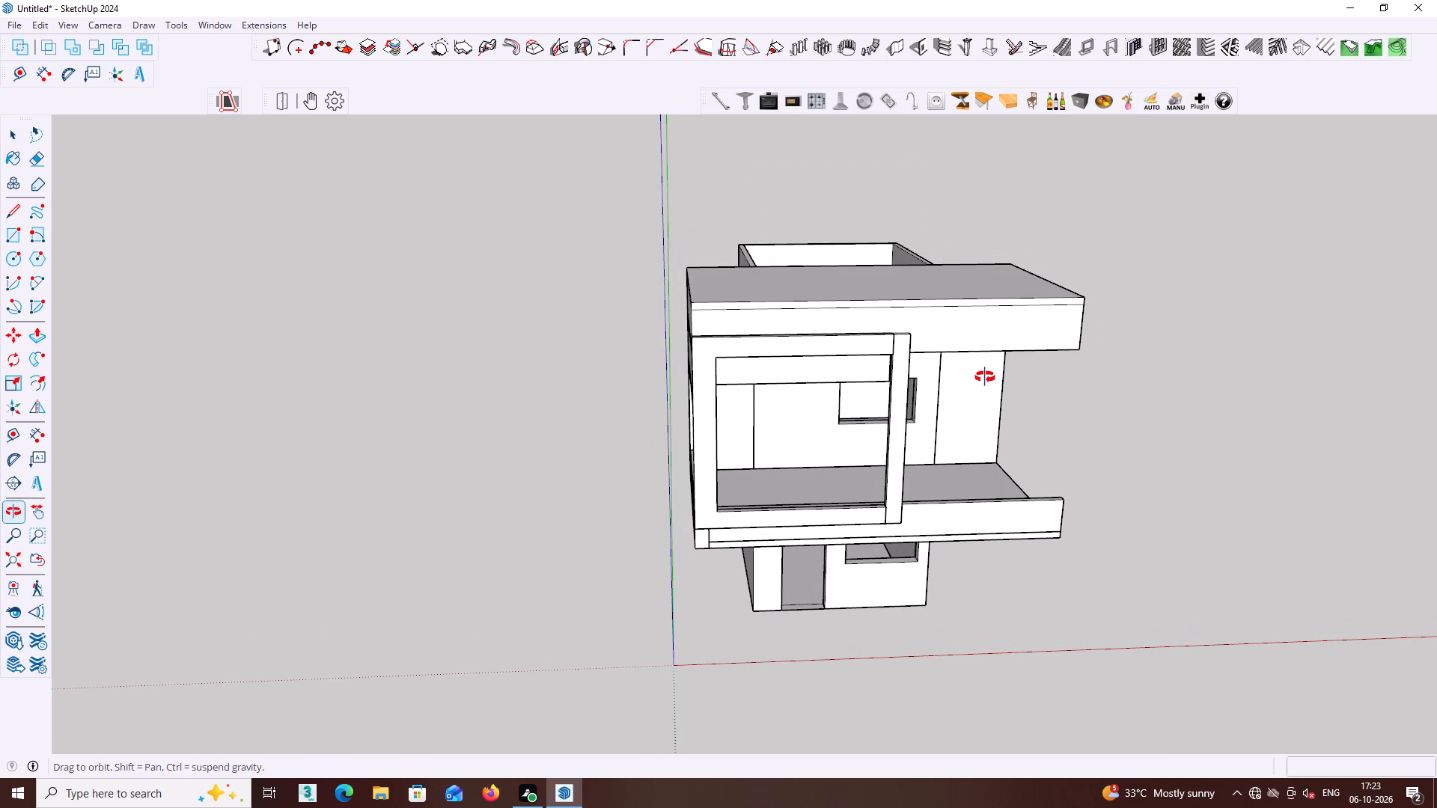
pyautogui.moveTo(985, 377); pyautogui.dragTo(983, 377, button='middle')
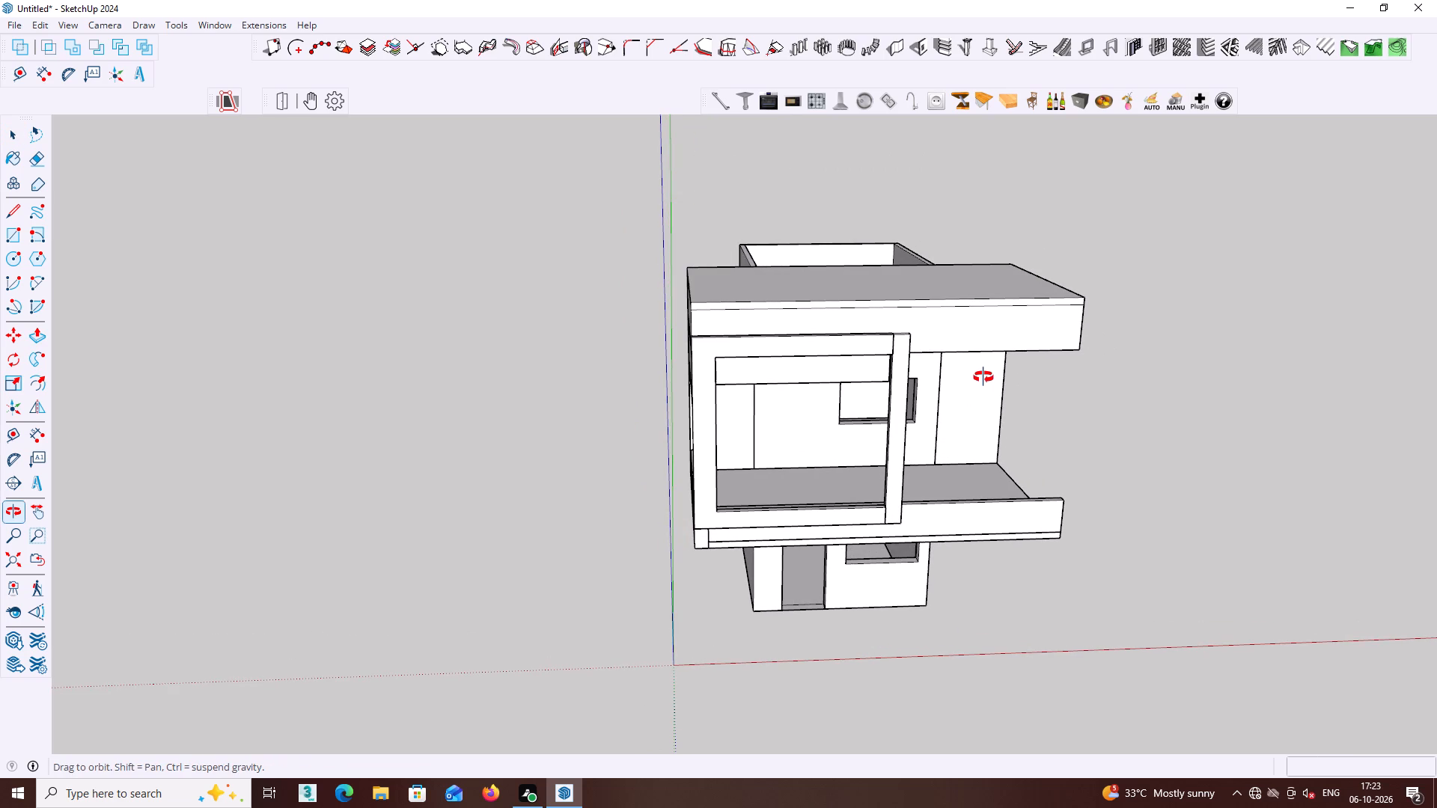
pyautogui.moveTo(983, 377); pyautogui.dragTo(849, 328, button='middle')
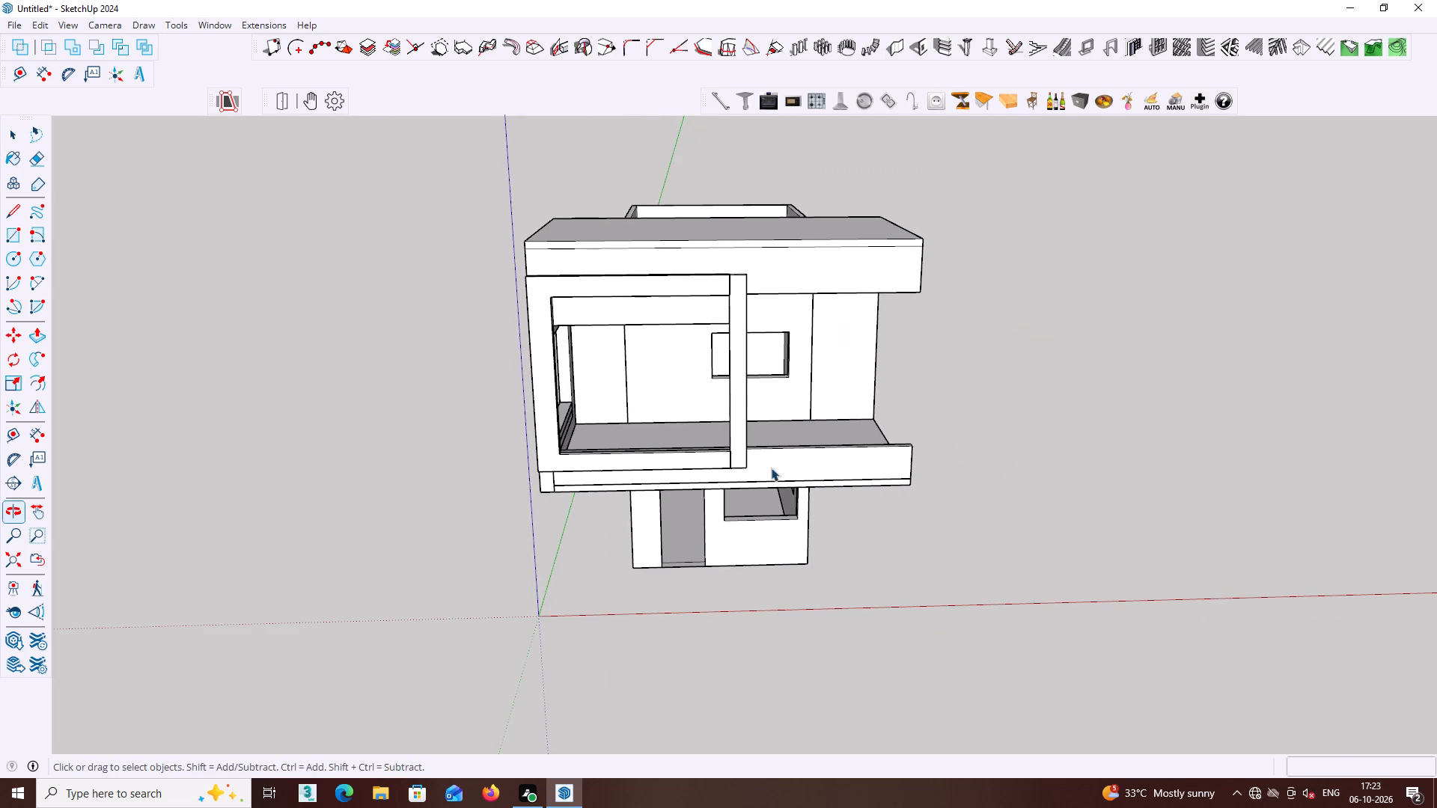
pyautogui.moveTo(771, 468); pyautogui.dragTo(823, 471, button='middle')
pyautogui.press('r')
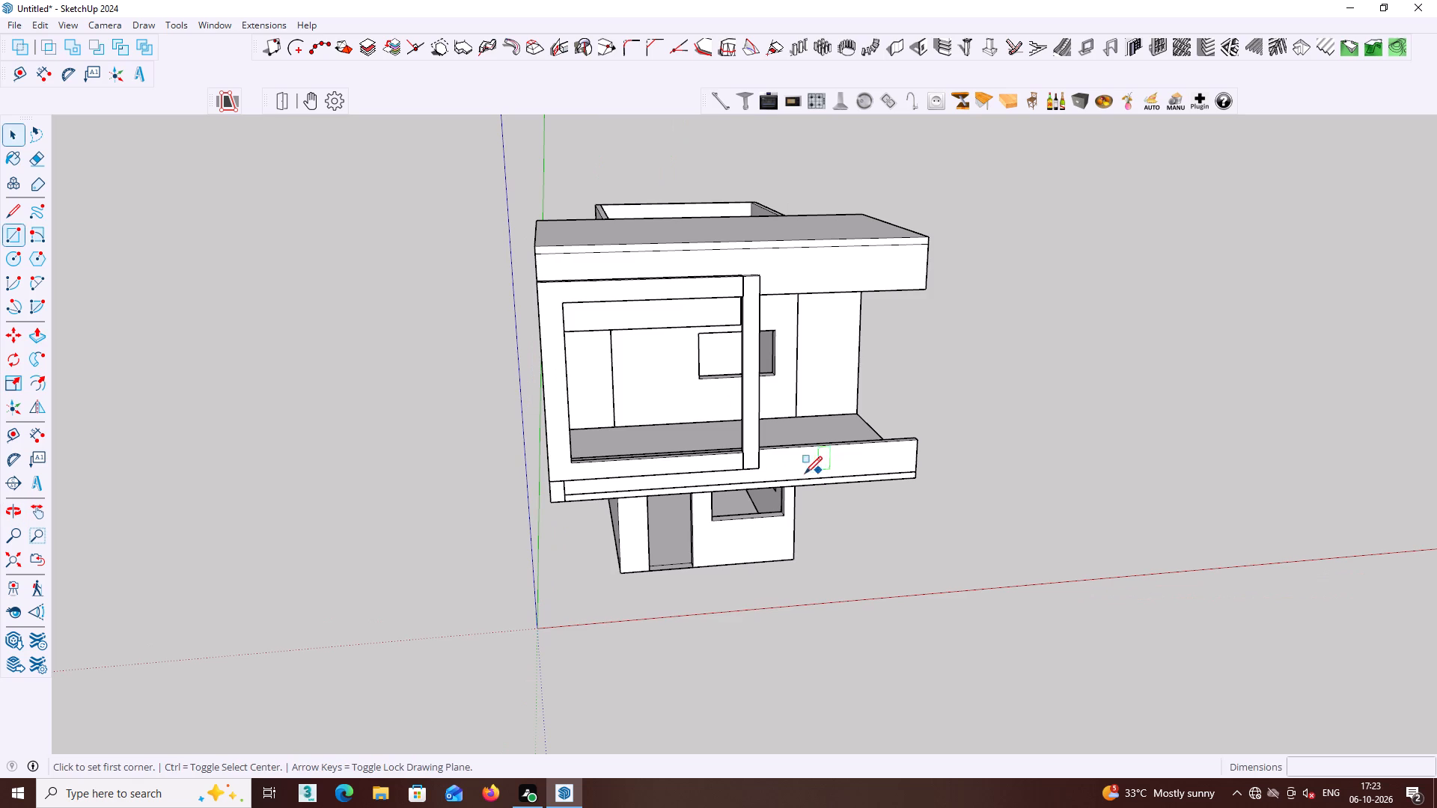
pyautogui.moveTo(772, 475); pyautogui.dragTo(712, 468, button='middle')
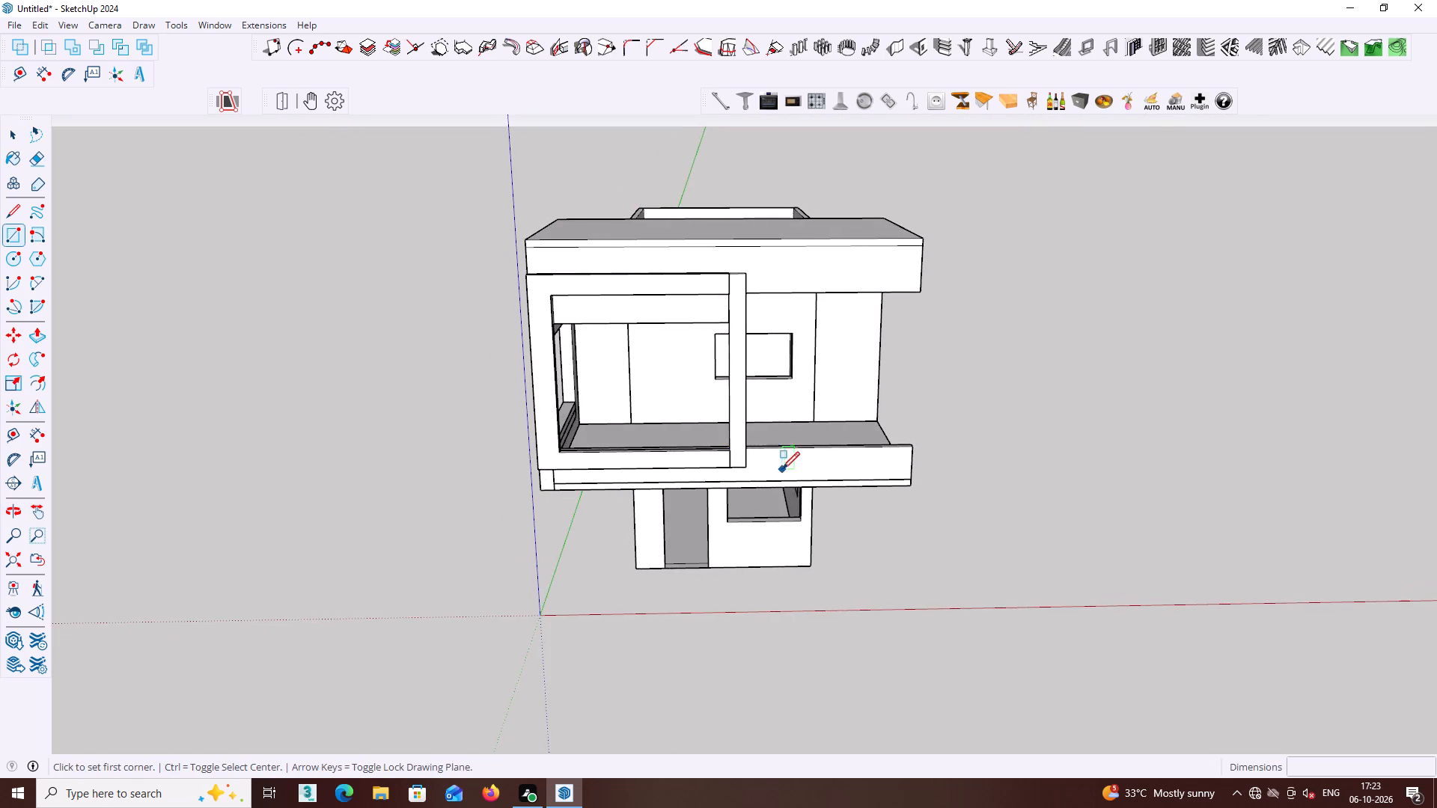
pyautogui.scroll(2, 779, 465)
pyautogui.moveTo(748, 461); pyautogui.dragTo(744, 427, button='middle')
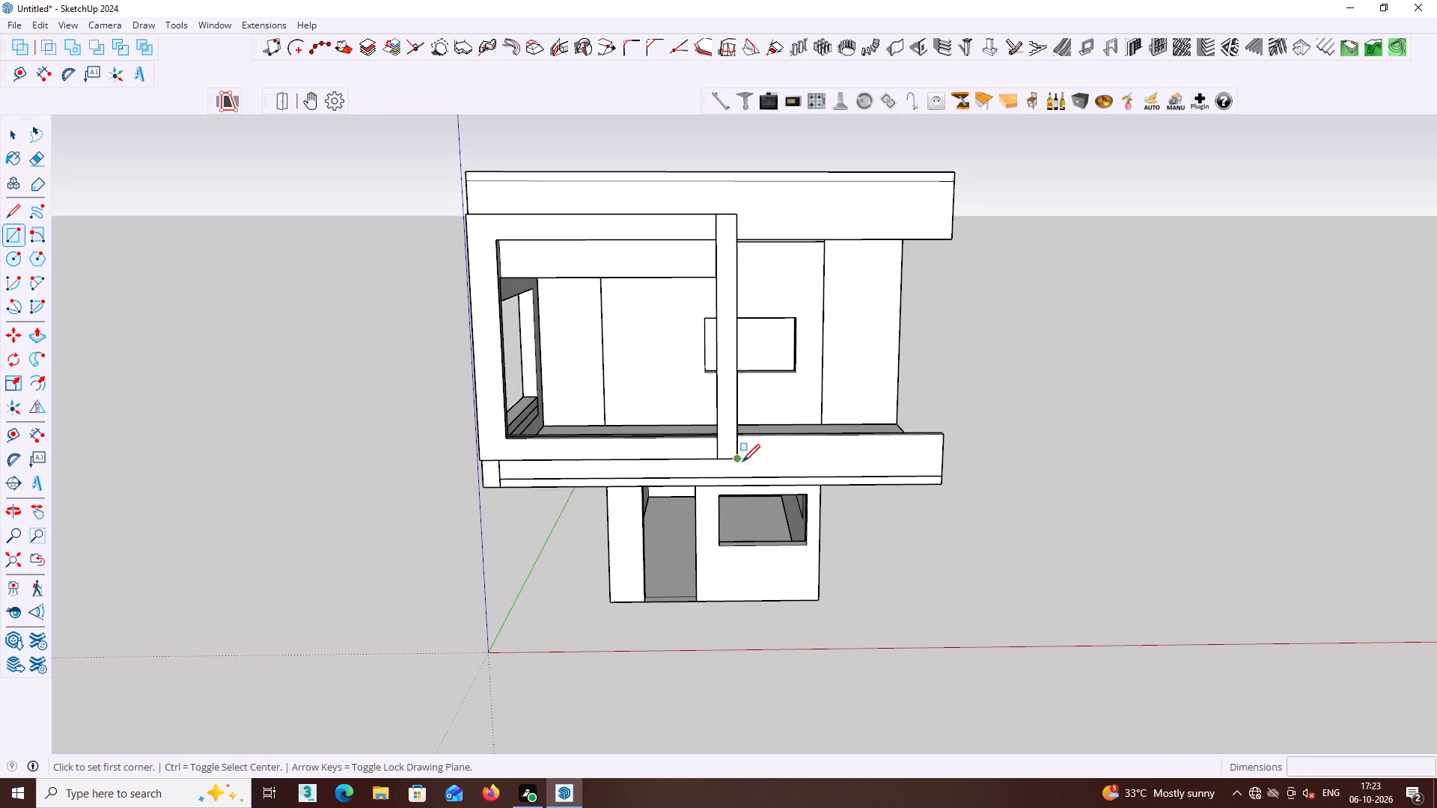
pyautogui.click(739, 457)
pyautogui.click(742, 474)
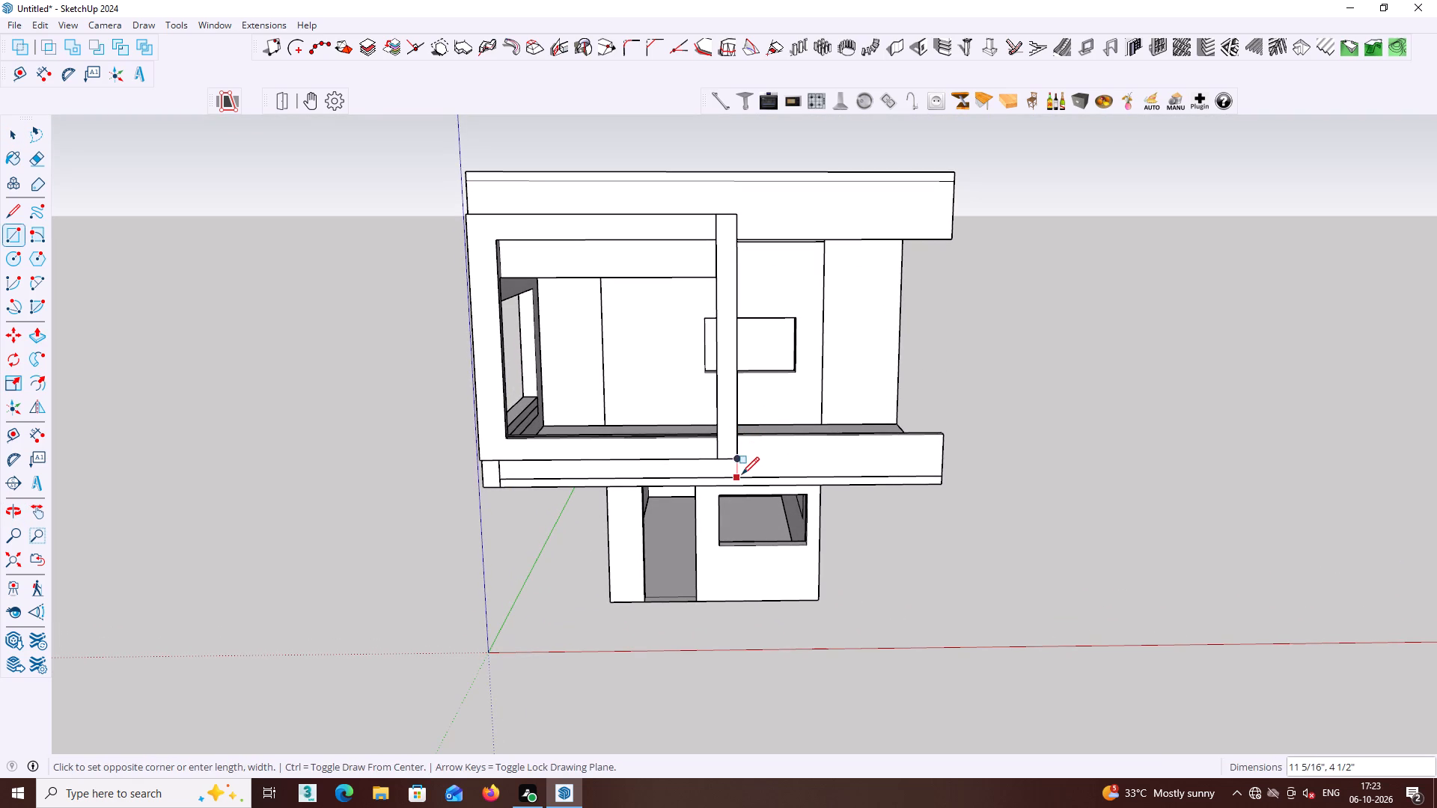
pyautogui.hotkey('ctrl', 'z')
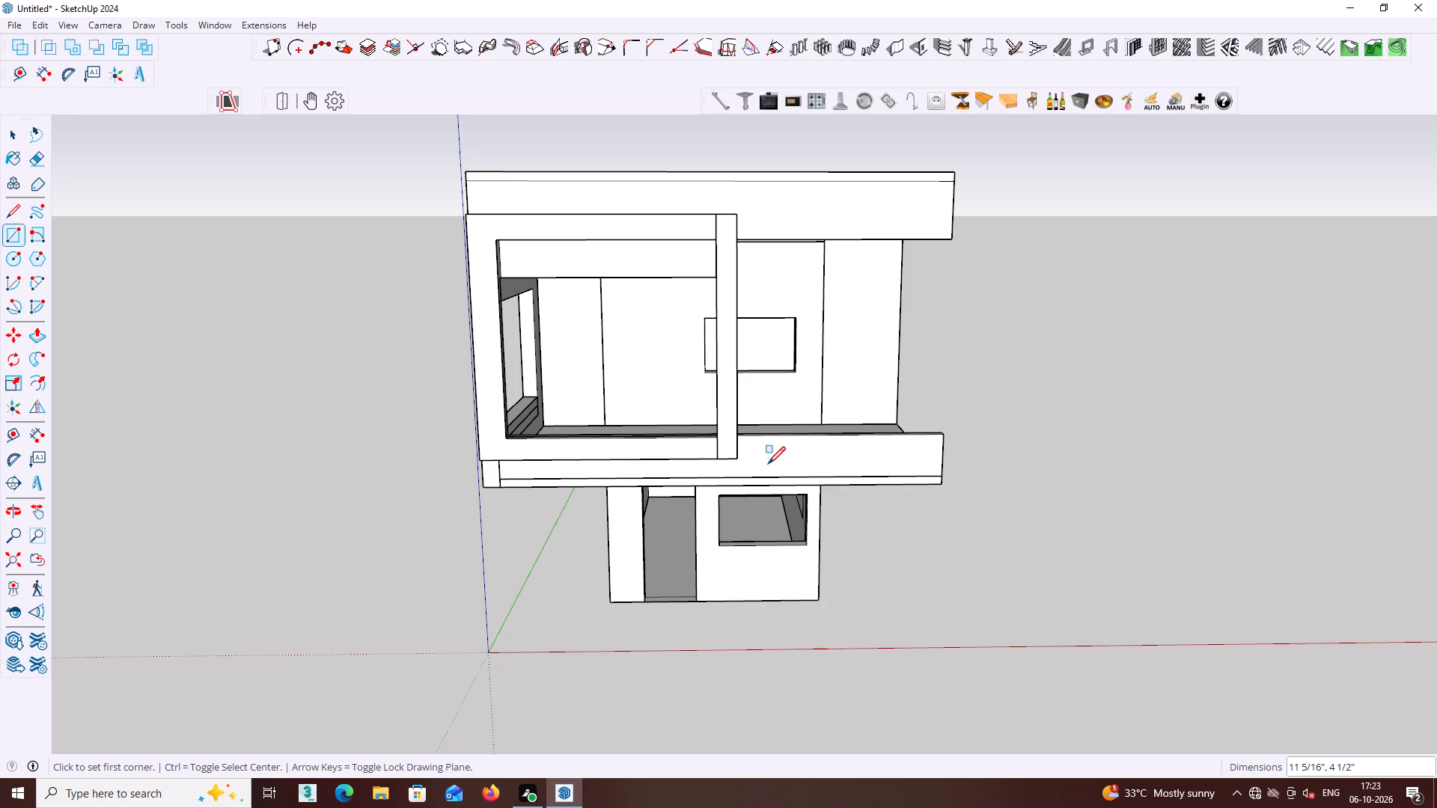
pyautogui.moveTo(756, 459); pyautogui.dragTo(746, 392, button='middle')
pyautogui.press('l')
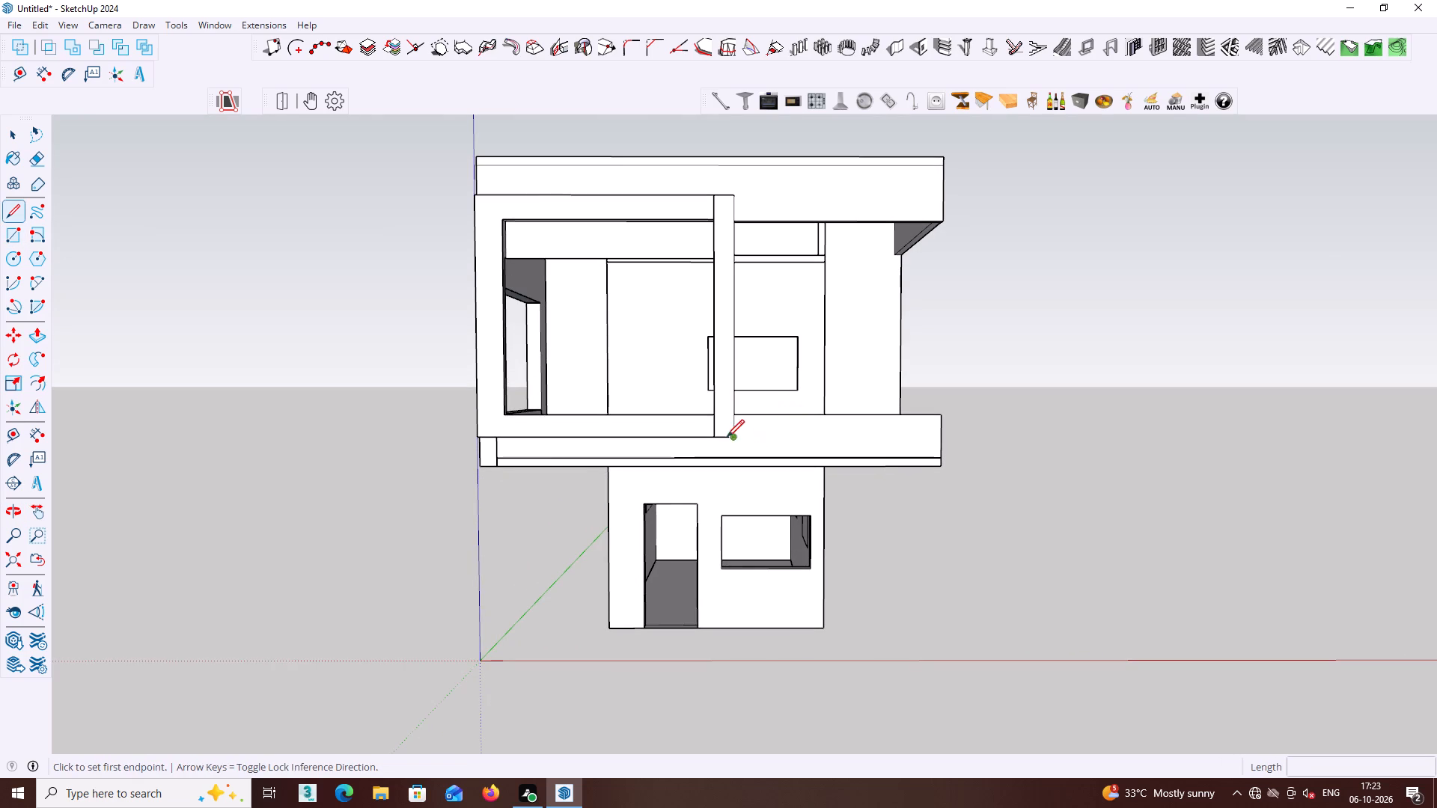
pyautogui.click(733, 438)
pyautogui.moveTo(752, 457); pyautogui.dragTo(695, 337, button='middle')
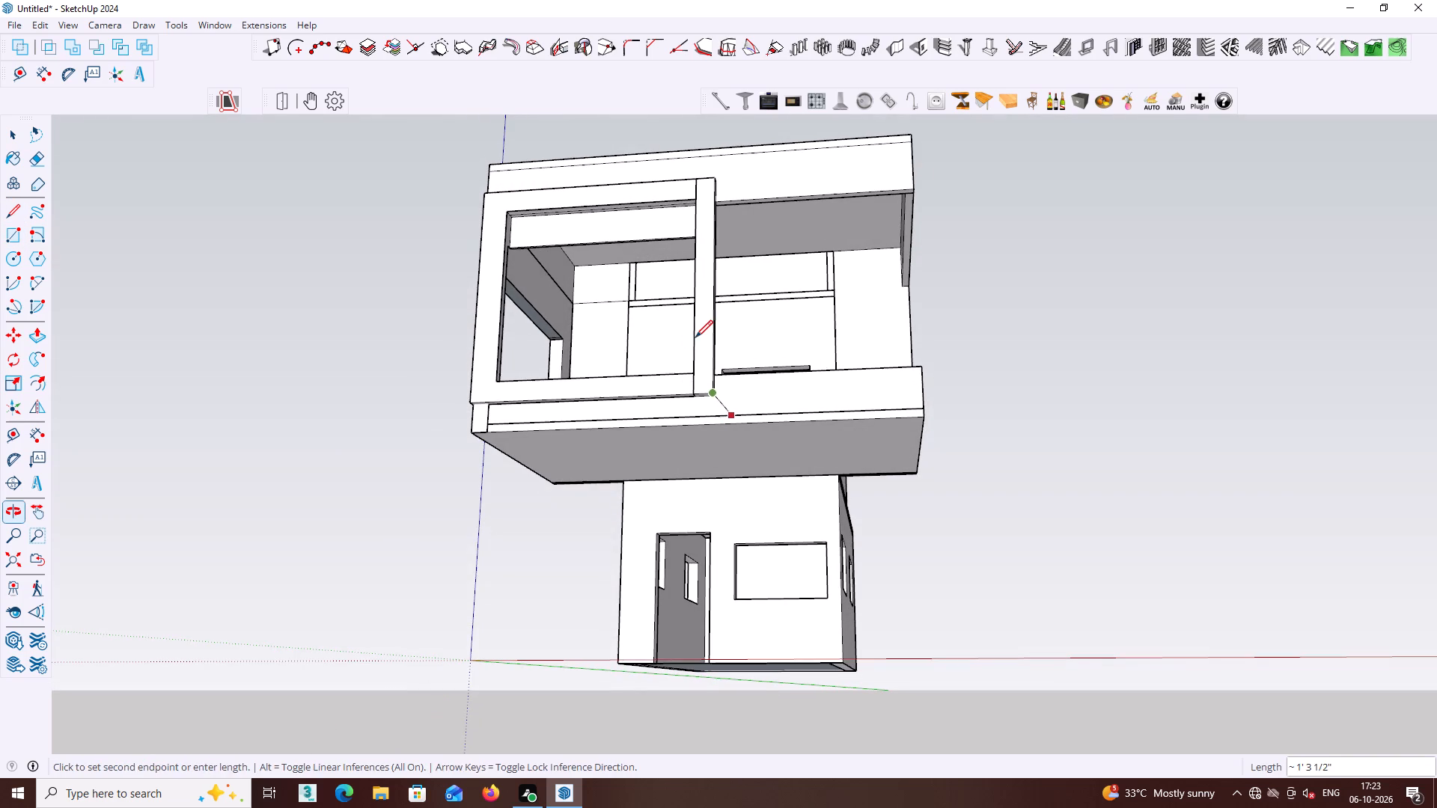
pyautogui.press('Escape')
# Draw a vertical line from the balcony frame post's lower outer corner down to the seam line on the lower parapet face.
pyautogui.scroll(9, 726, 412)
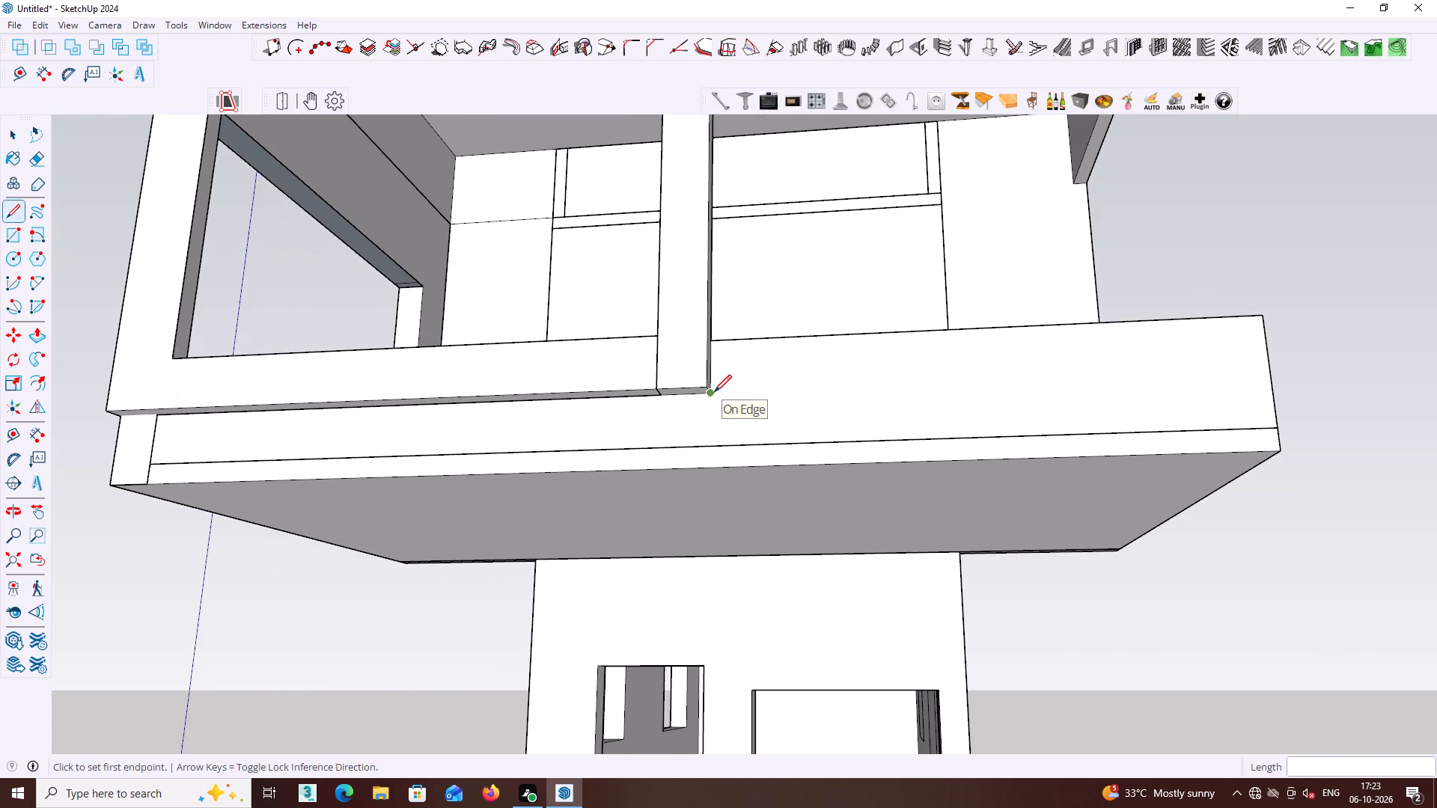
pyautogui.click(714, 392)
pyautogui.click(711, 445)
pyautogui.press('space')
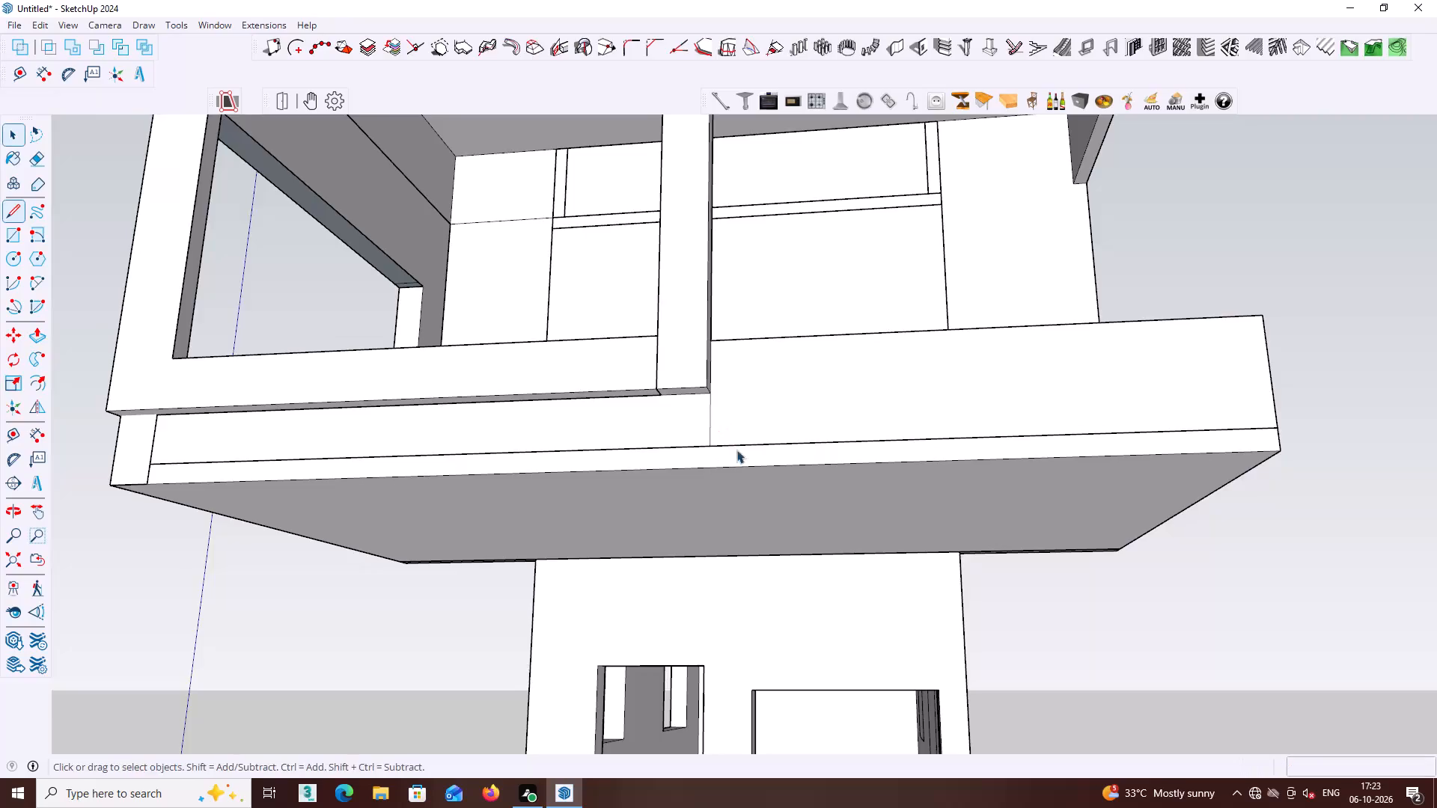
# Draw an upright rectangle about 1' 2 7/16" by 13' 1 3/4" beside the frame post, from the lower seam to the roof slab's top edge.
pyautogui.scroll(-3, 738, 449)
pyautogui.moveTo(766, 448); pyautogui.dragTo(809, 566, button='middle')
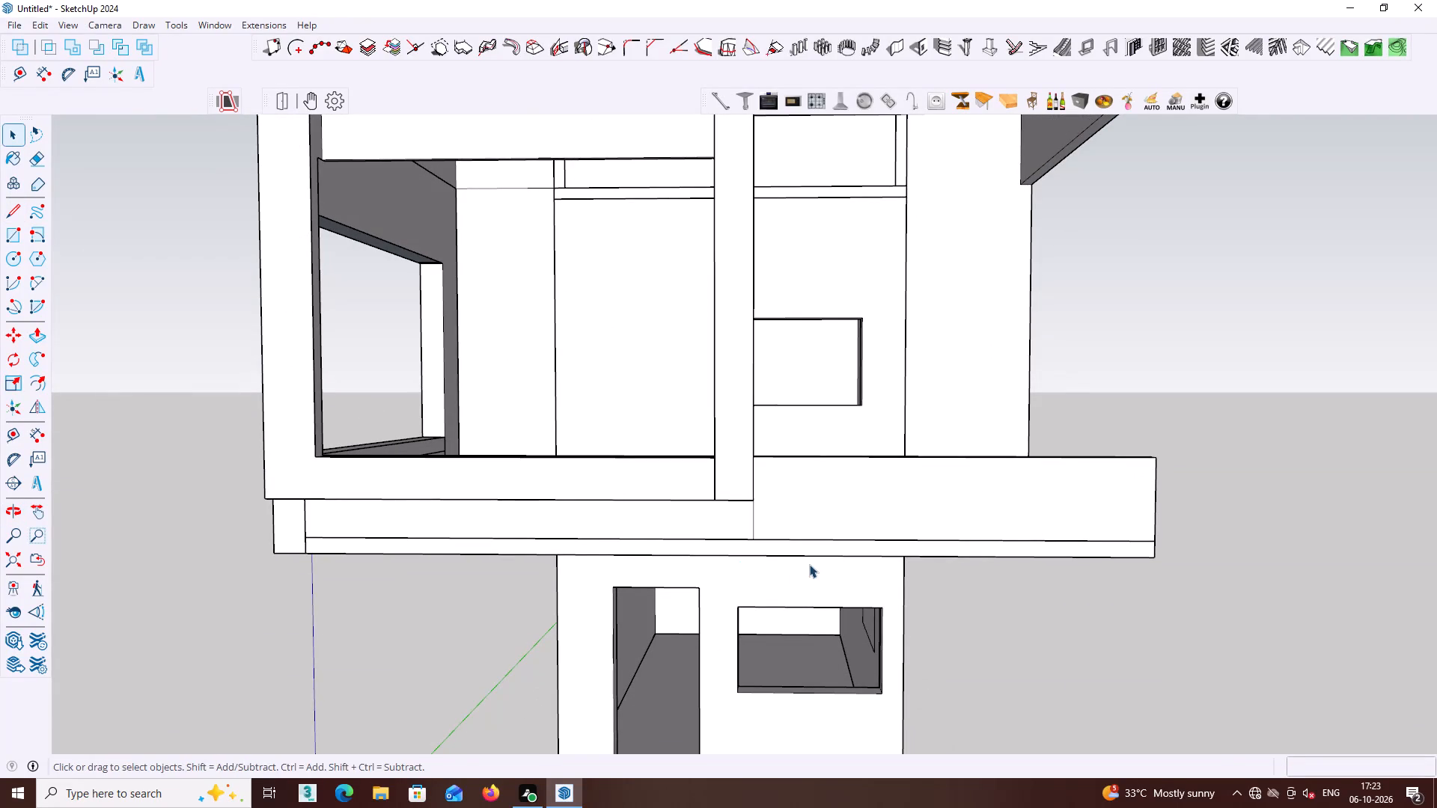
pyautogui.press('r')
pyautogui.click(755, 540)
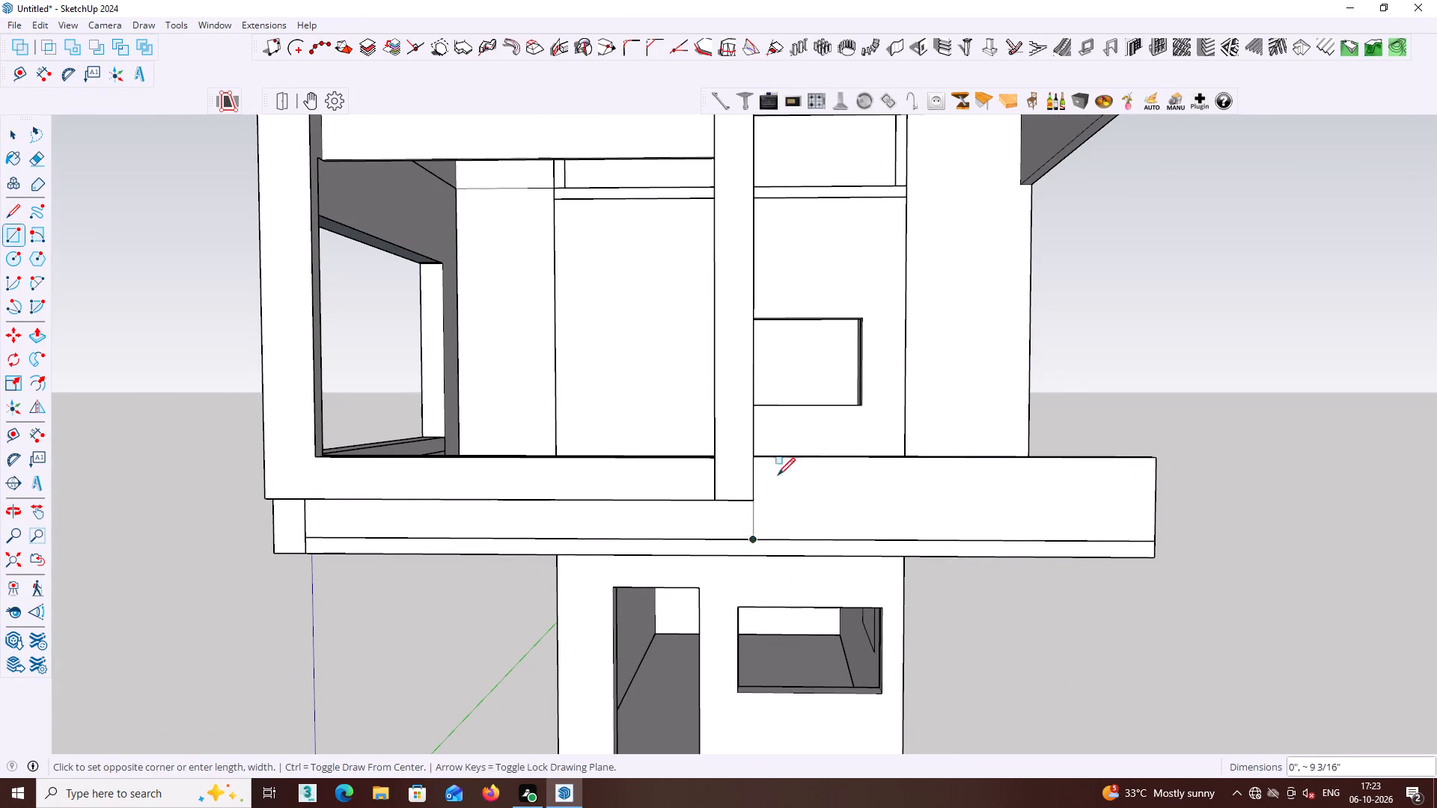
pyautogui.scroll(-1, 794, 286)
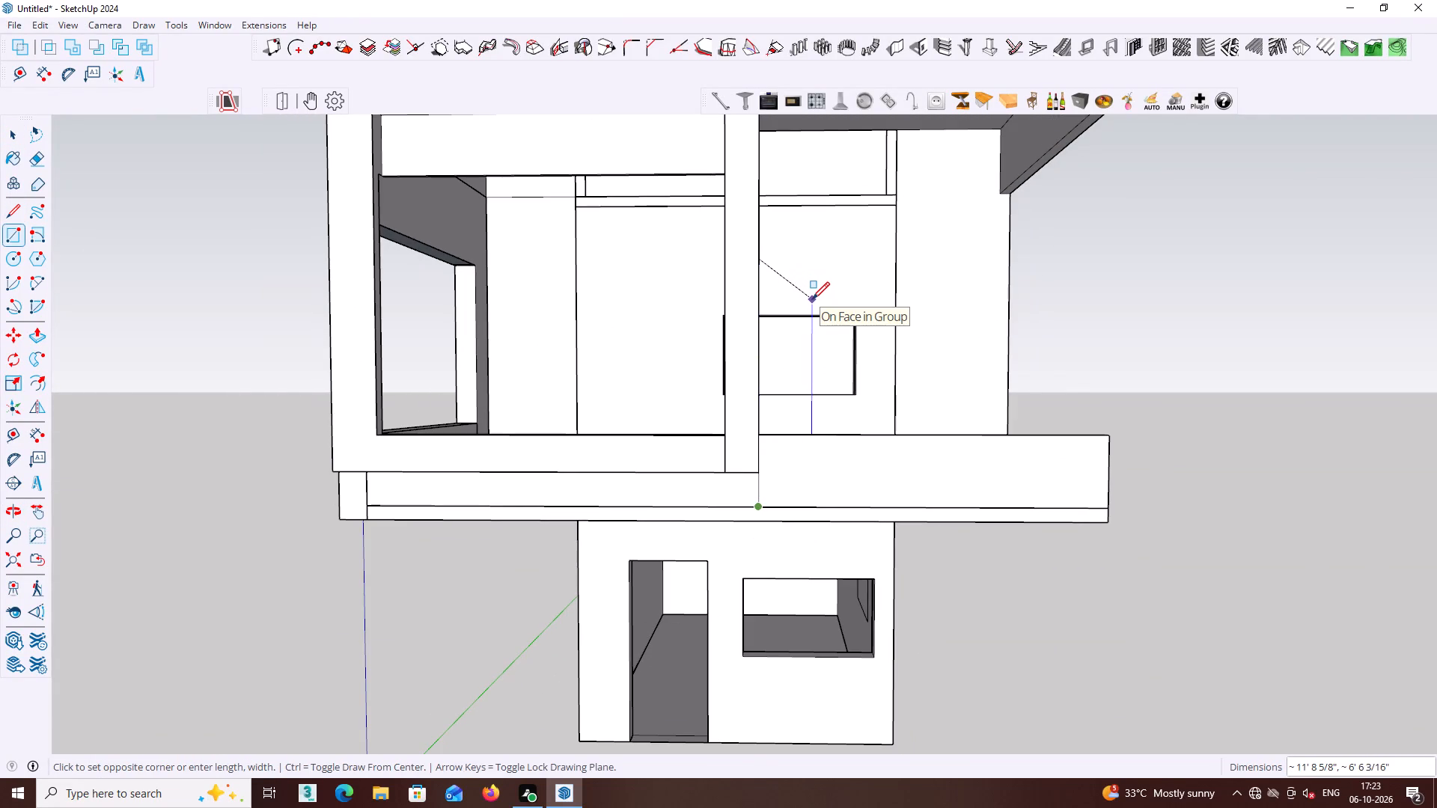
pyautogui.press('Left')
pyautogui.scroll(-3, 842, 324)
pyautogui.keyDown('shift'); pyautogui.moveTo(811, 371); pyautogui.dragTo(831, 578, button='middle'); pyautogui.keyUp('shift')
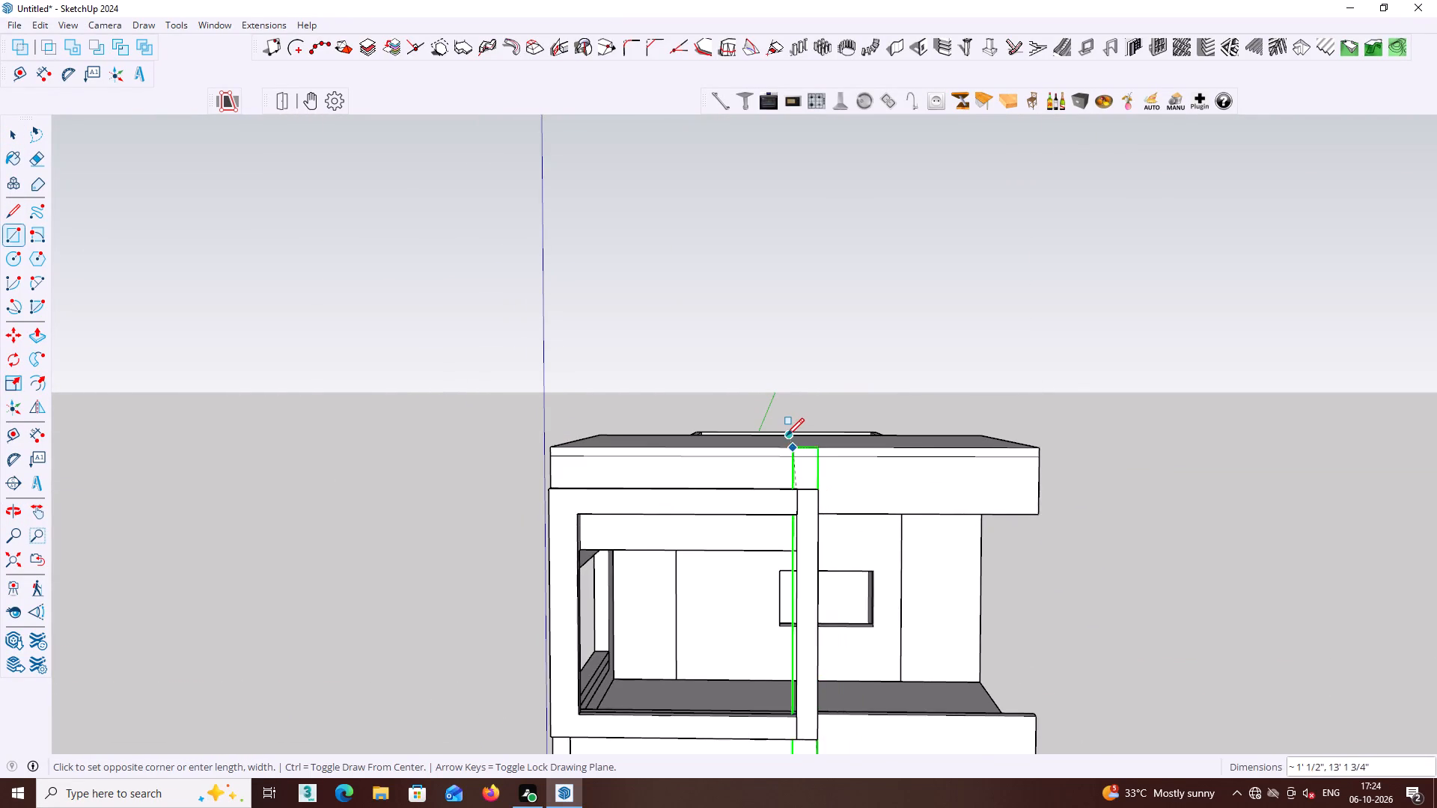
pyautogui.scroll(-1, 787, 435)
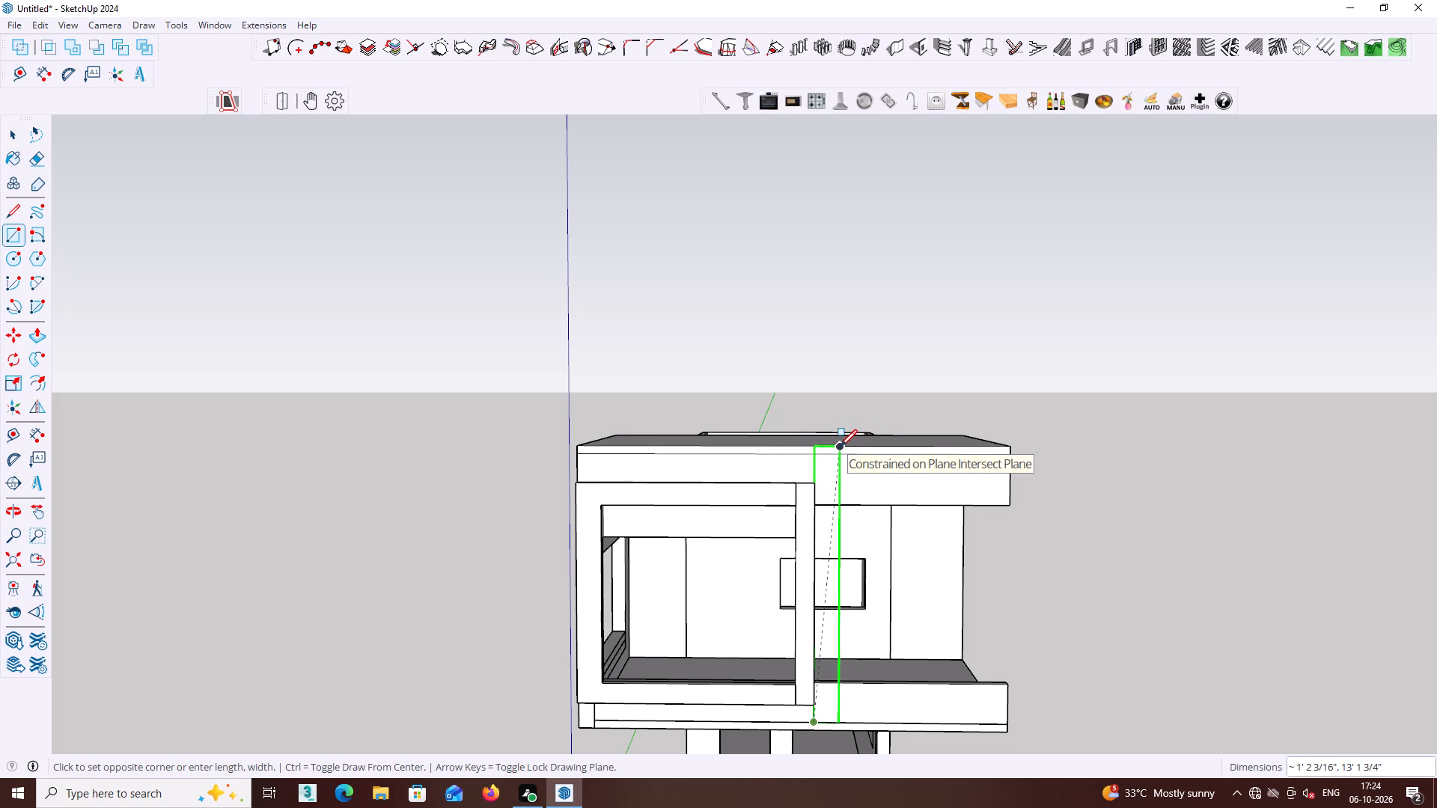
pyautogui.moveTo(840, 447); pyautogui.dragTo(835, 500, button='middle')
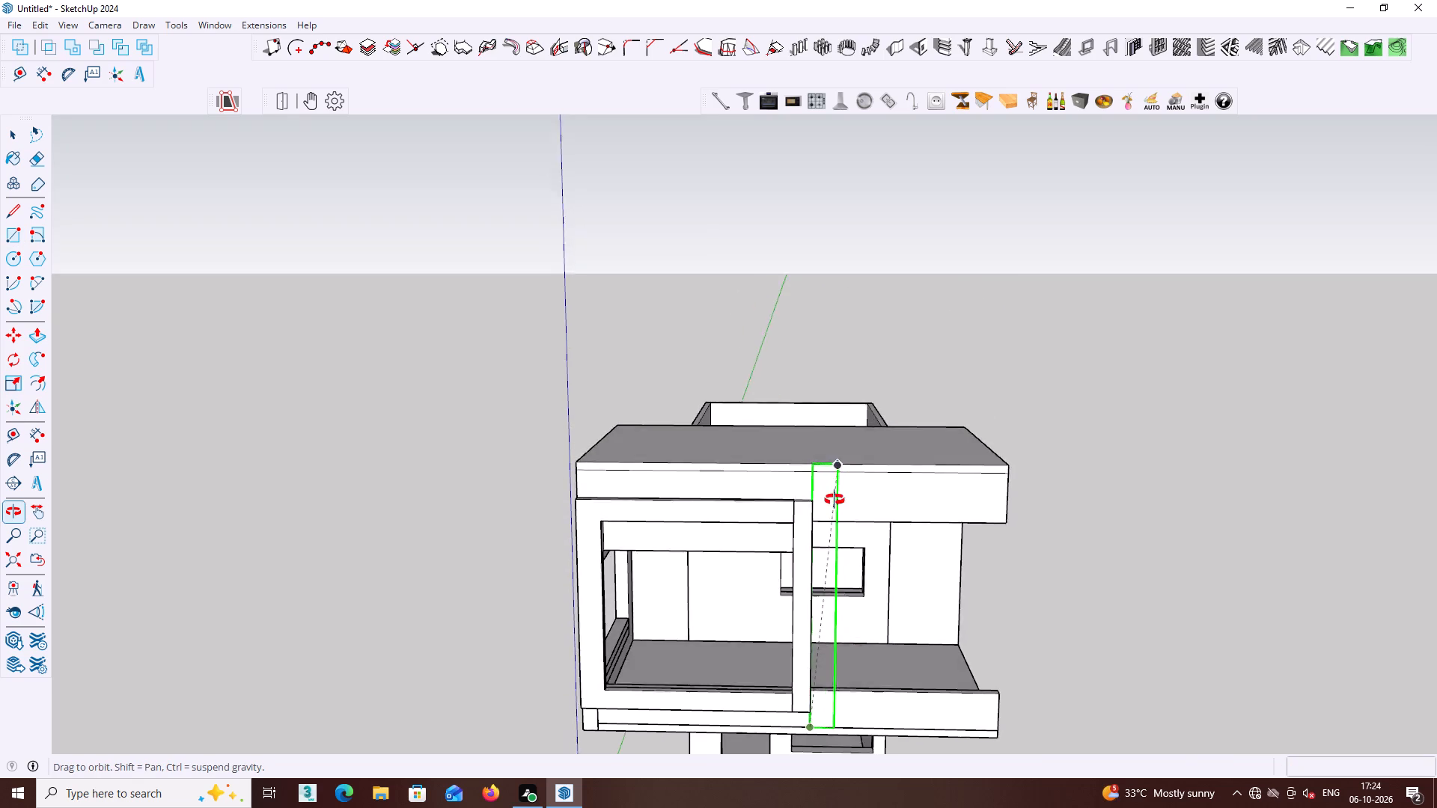
pyautogui.moveTo(835, 500); pyautogui.dragTo(836, 529, button='middle')
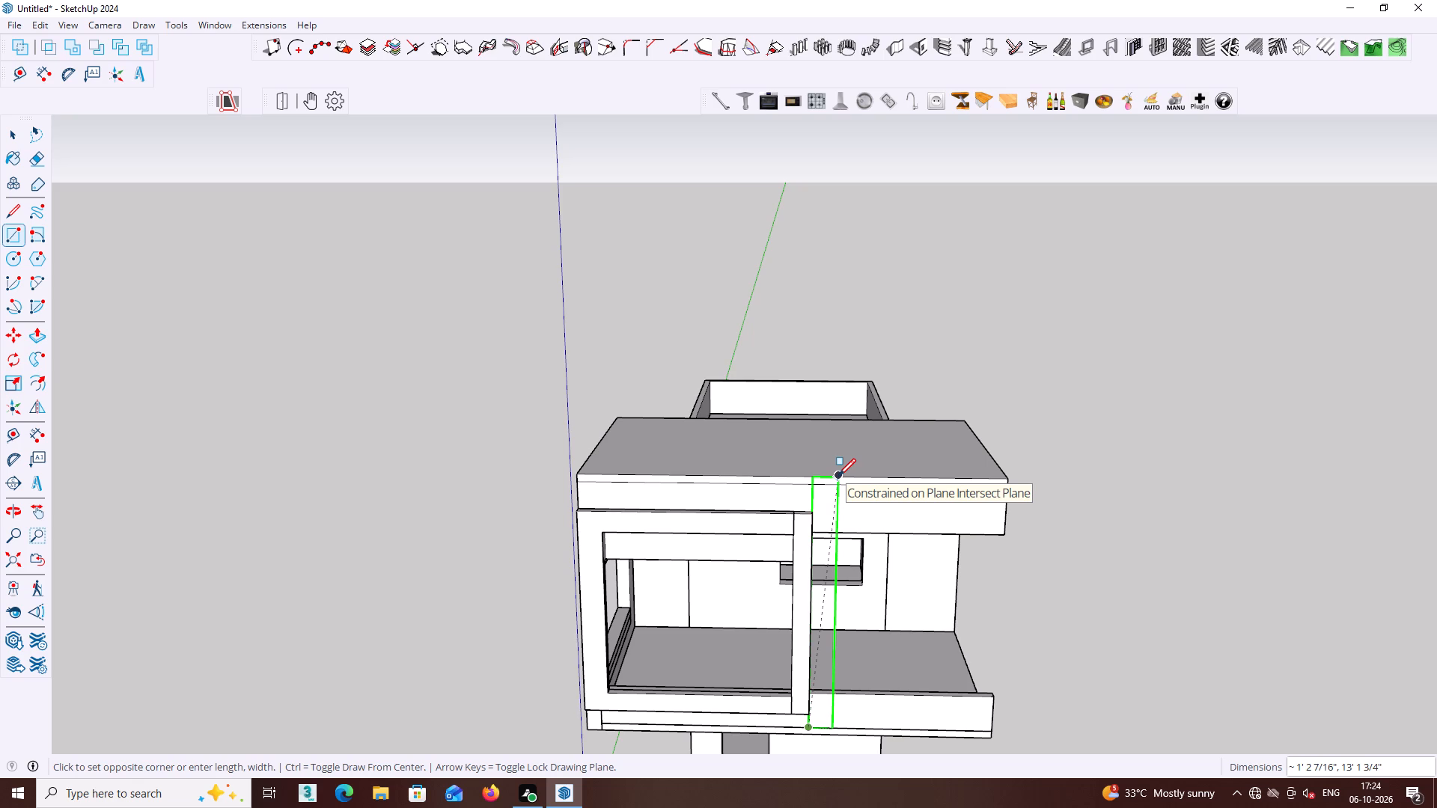
pyautogui.click(838, 476)
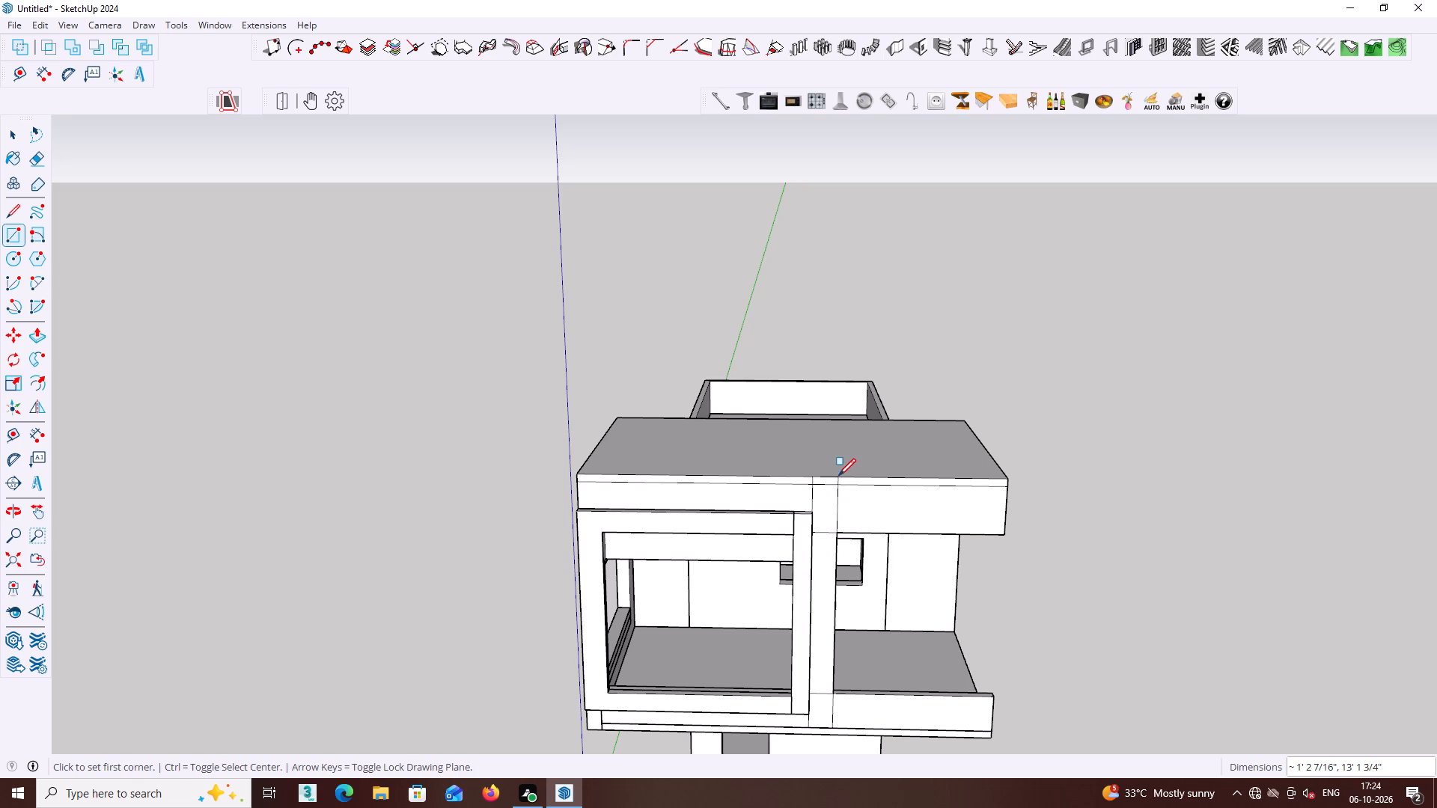
pyautogui.press('space')
# Push/Pull the new strip's section on the front parapet face below the roof slab outward by 4.5".
pyautogui.moveTo(882, 533); pyautogui.dragTo(837, 486, button='middle')
pyautogui.scroll(1, 812, 481)
pyautogui.moveTo(811, 480); pyautogui.dragTo(824, 531, button='middle')
pyautogui.scroll(1, 817, 515)
pyautogui.click(817, 513)
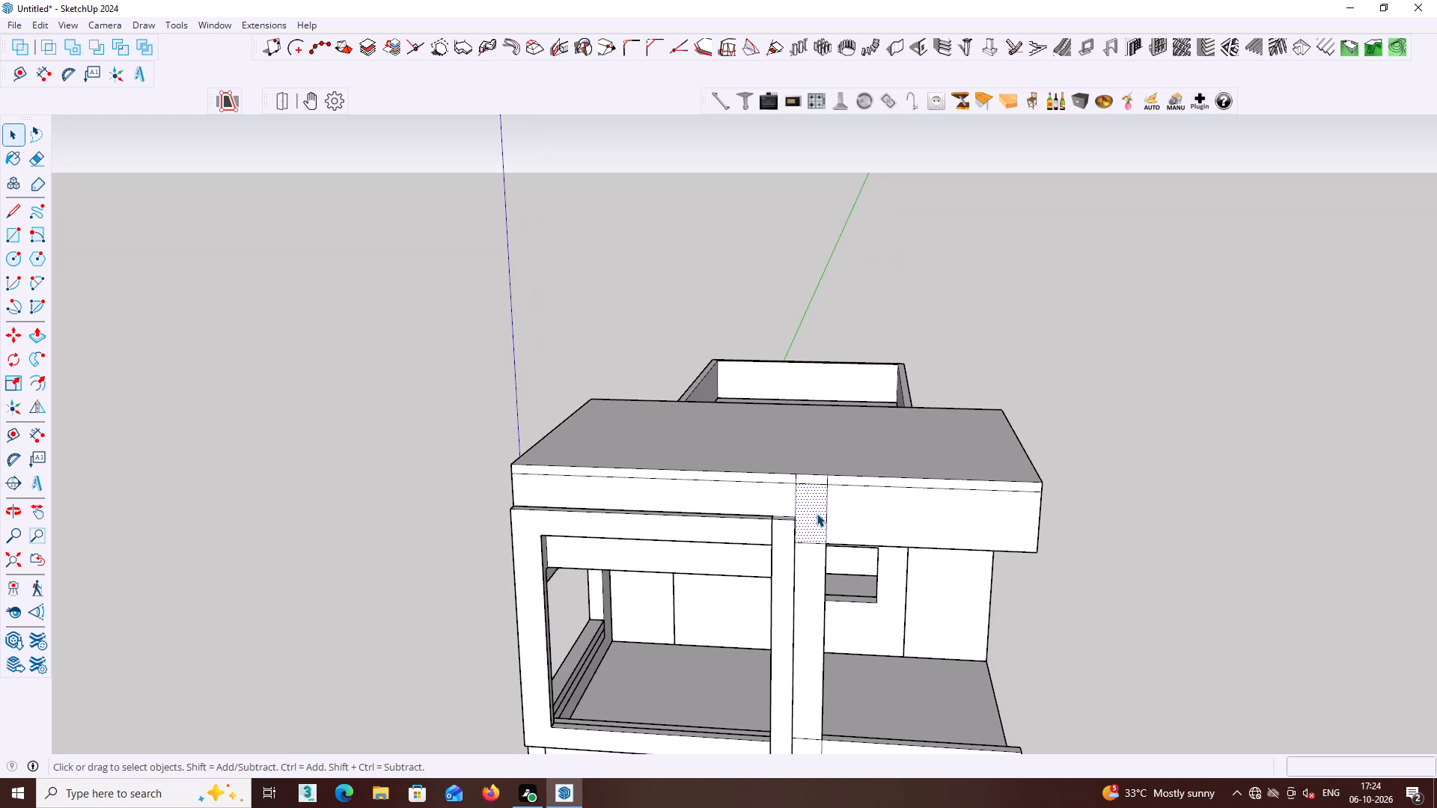
pyautogui.scroll(2, 813, 489)
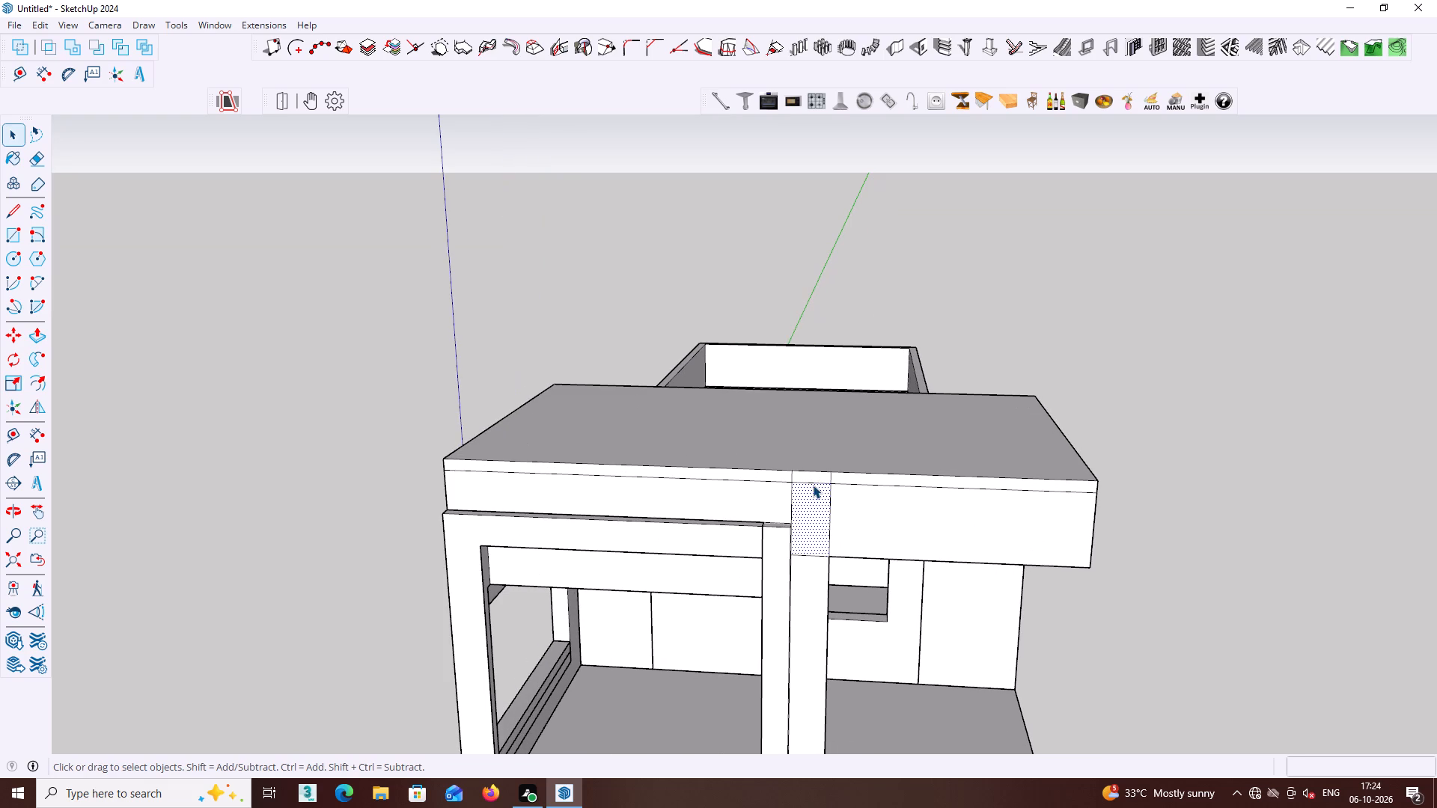
pyautogui.press('p')
pyautogui.click(813, 485)
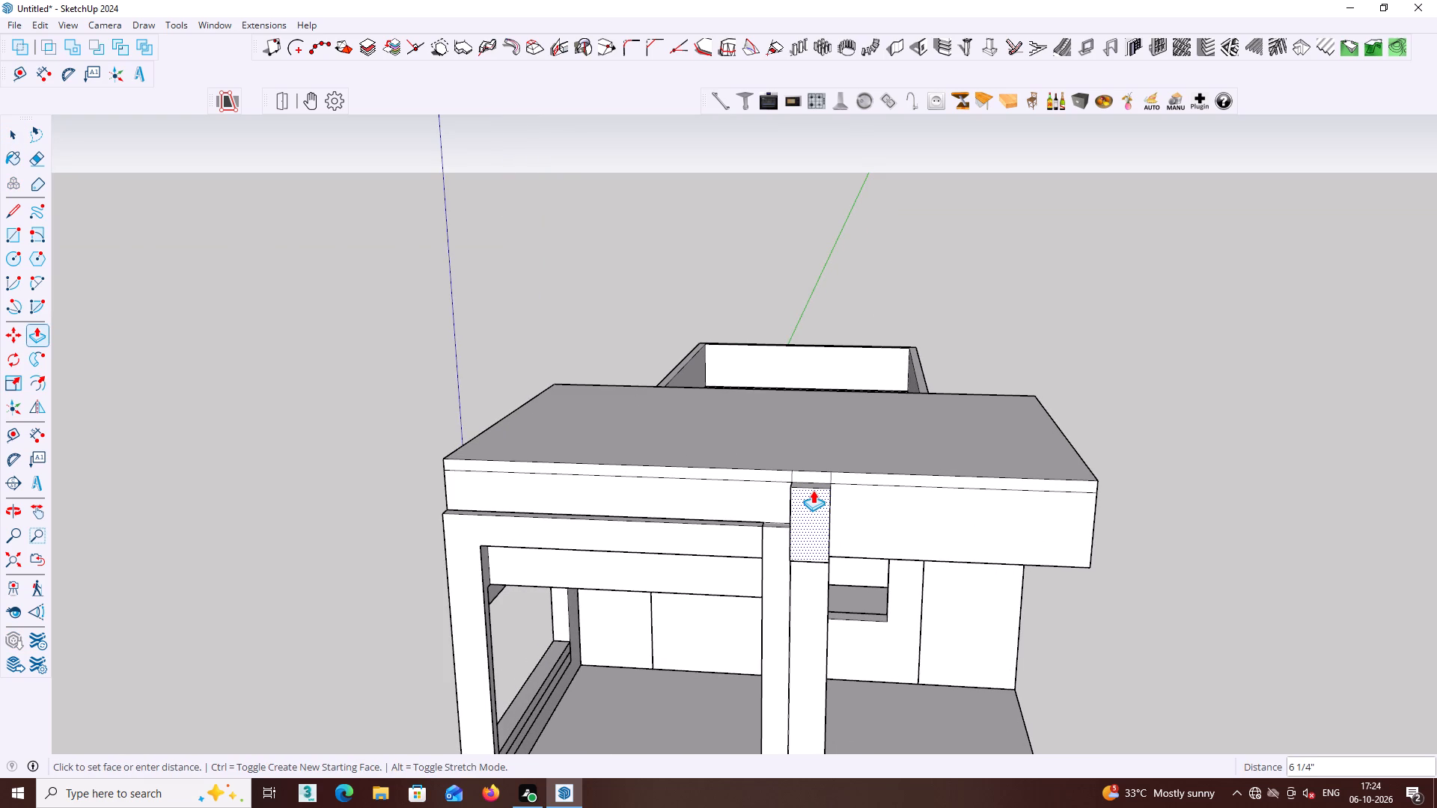
pyautogui.write('4.5')
pyautogui.press('Return')
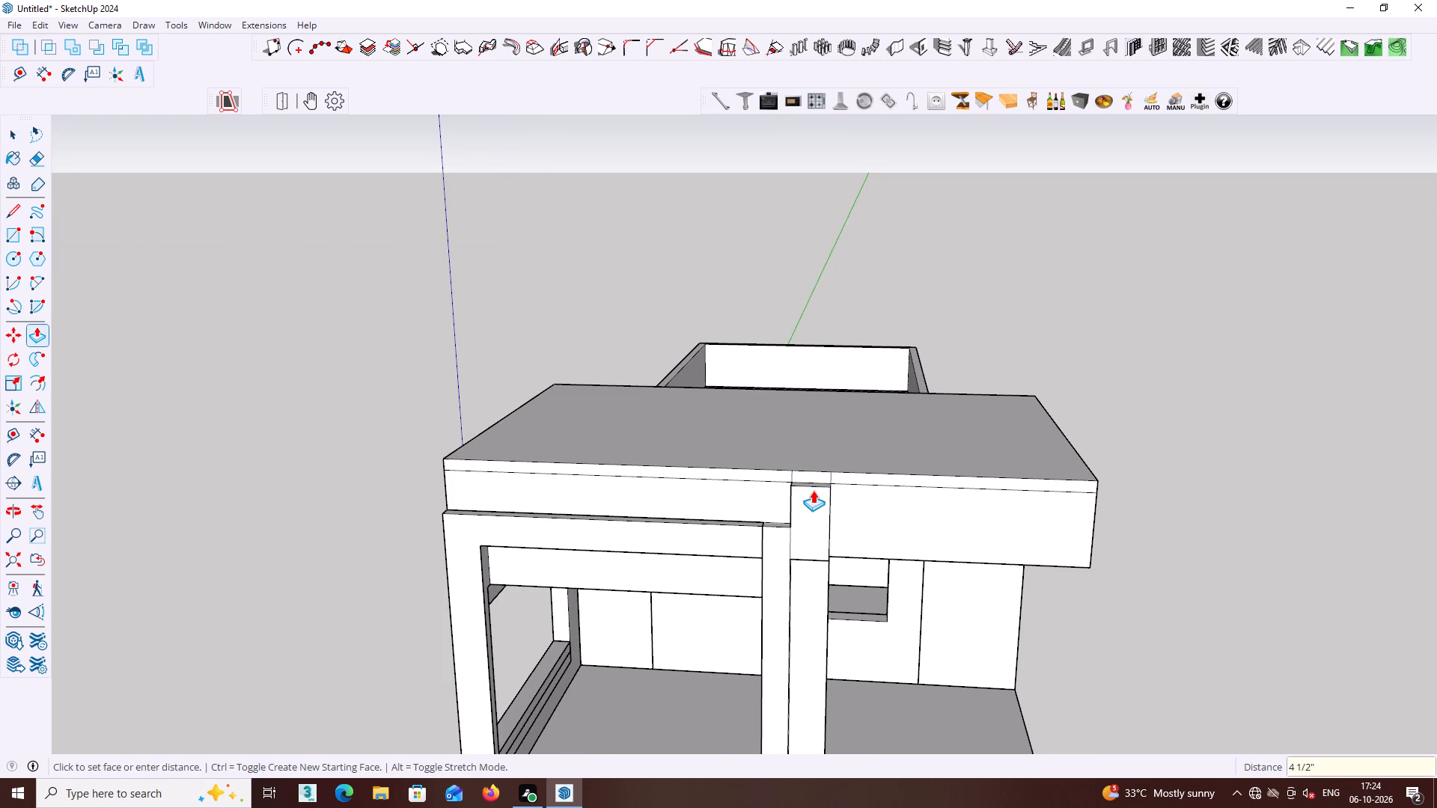
# Extrude the strip's open middle, roof slab and lower parapet sections by the same 4.5" to form a full-height column.
pyautogui.doubleClick(816, 679)
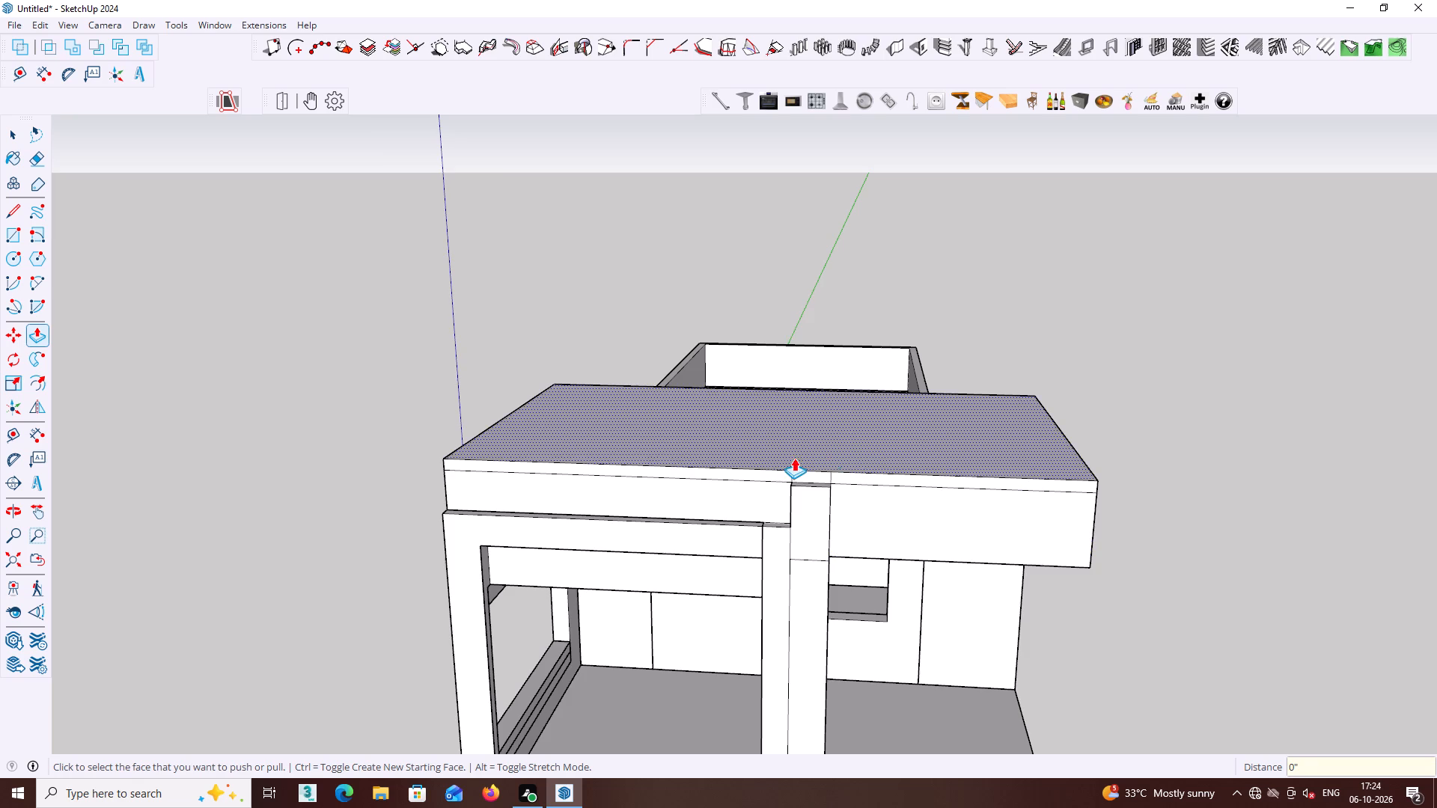
pyautogui.scroll(2, 793, 459)
pyautogui.doubleClick(811, 479)
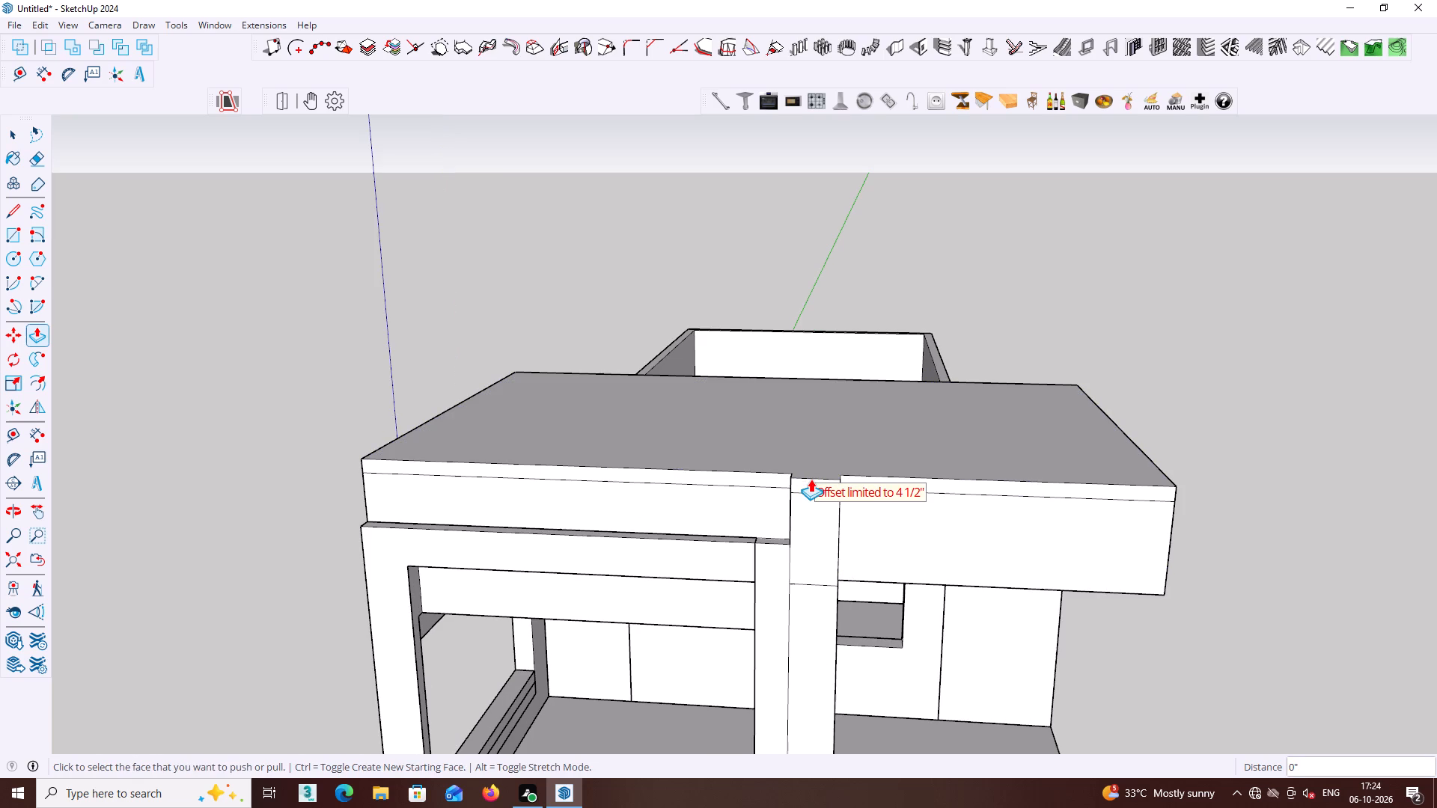
pyautogui.scroll(-4, 823, 563)
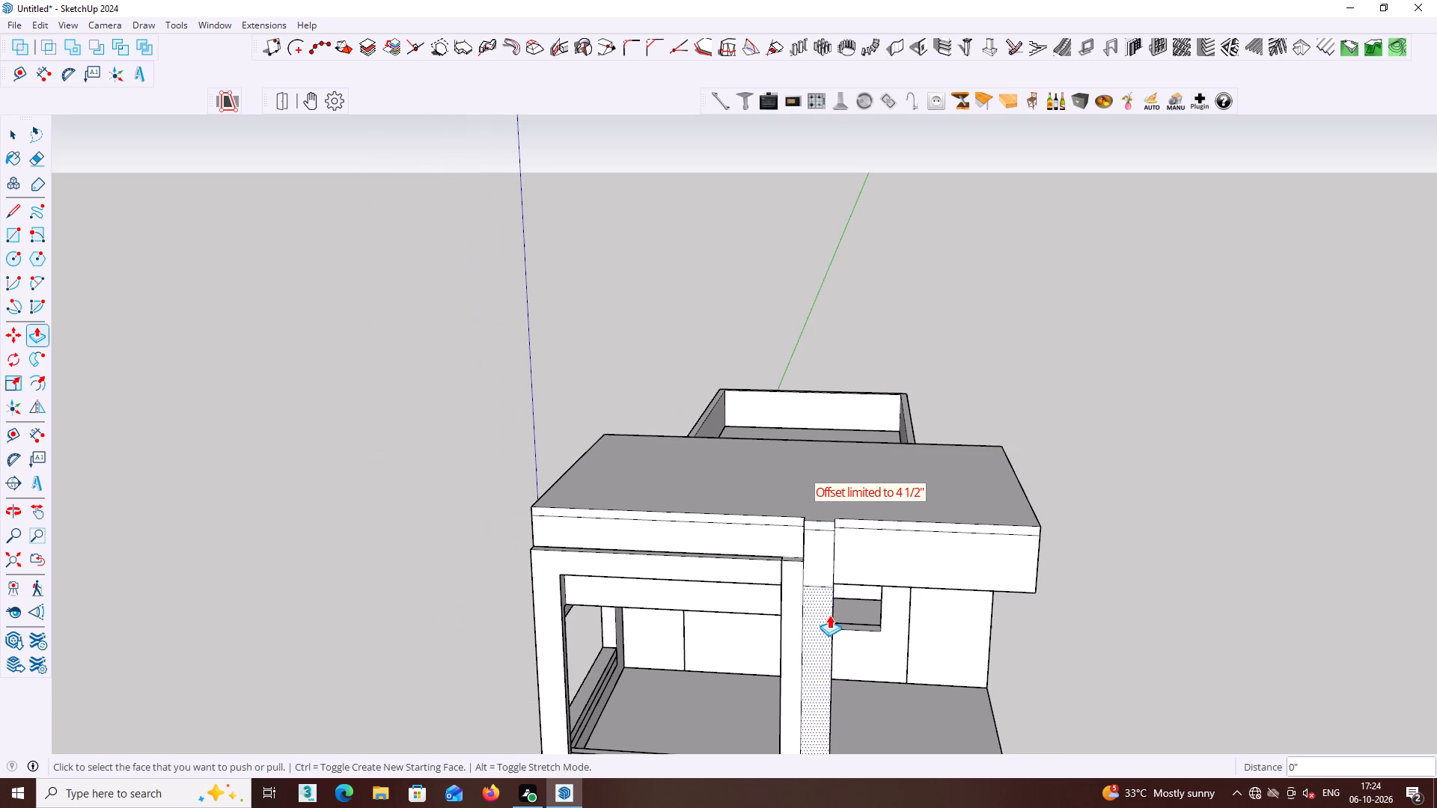
pyautogui.scroll(-1, 829, 615)
pyautogui.moveTo(832, 621); pyautogui.dragTo(774, 409, button='middle')
pyautogui.doubleClick(761, 592)
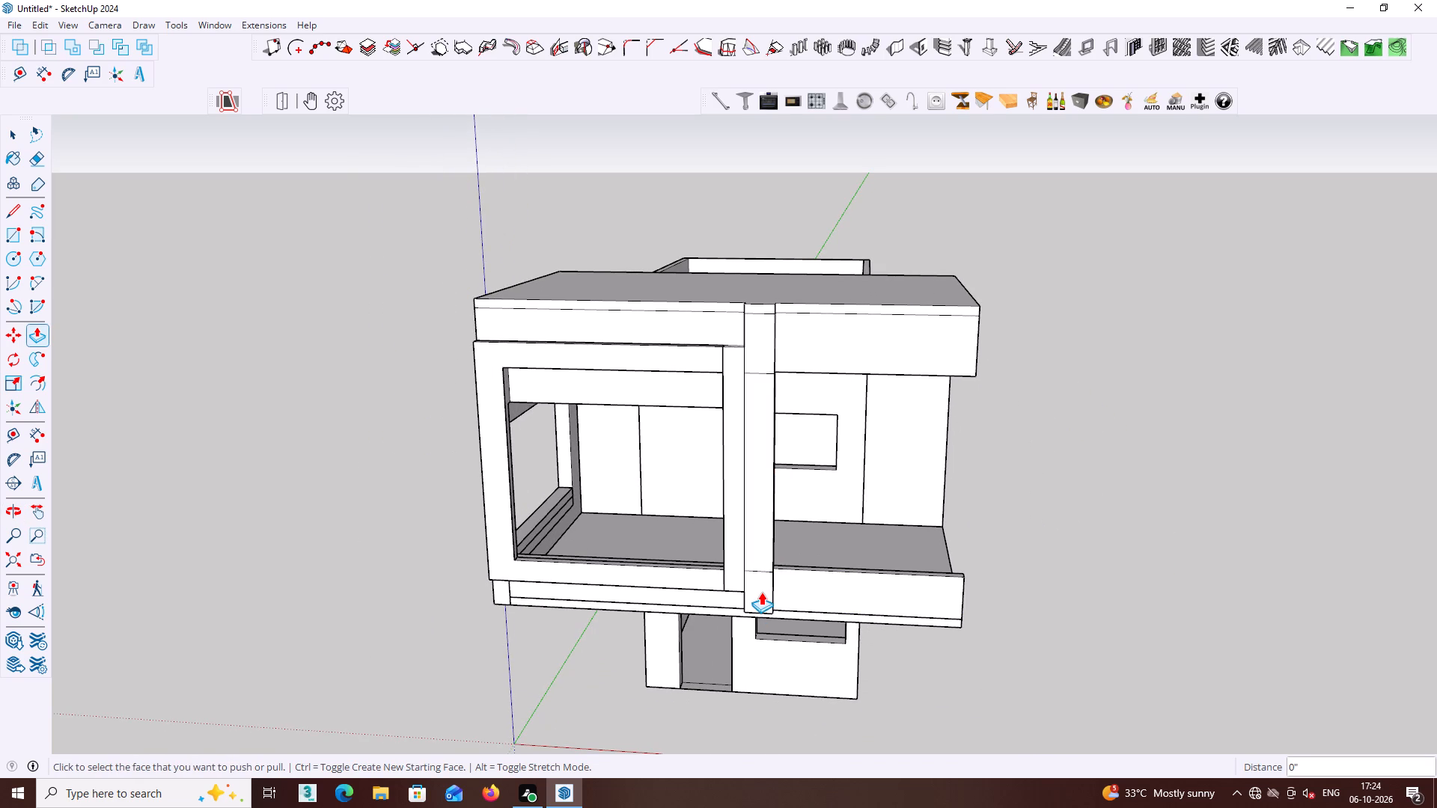
pyautogui.press('space')
# Erase the seam lines across the column's lower section where it meets the balcony parapet.
pyautogui.moveTo(873, 570); pyautogui.dragTo(726, 536, button='middle')
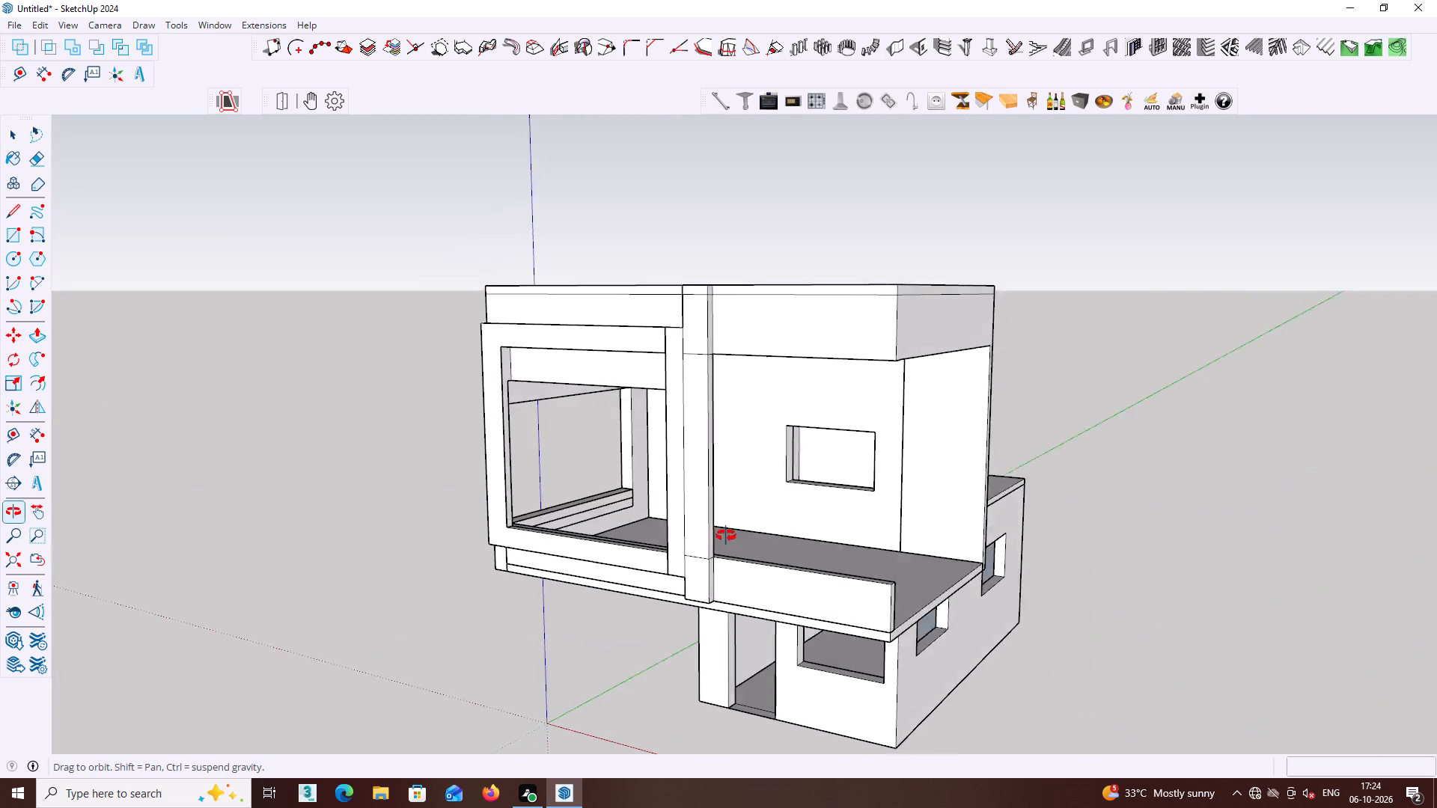
pyautogui.moveTo(726, 536); pyautogui.dragTo(763, 549, button='middle')
pyautogui.press('e')
pyautogui.click(719, 568)
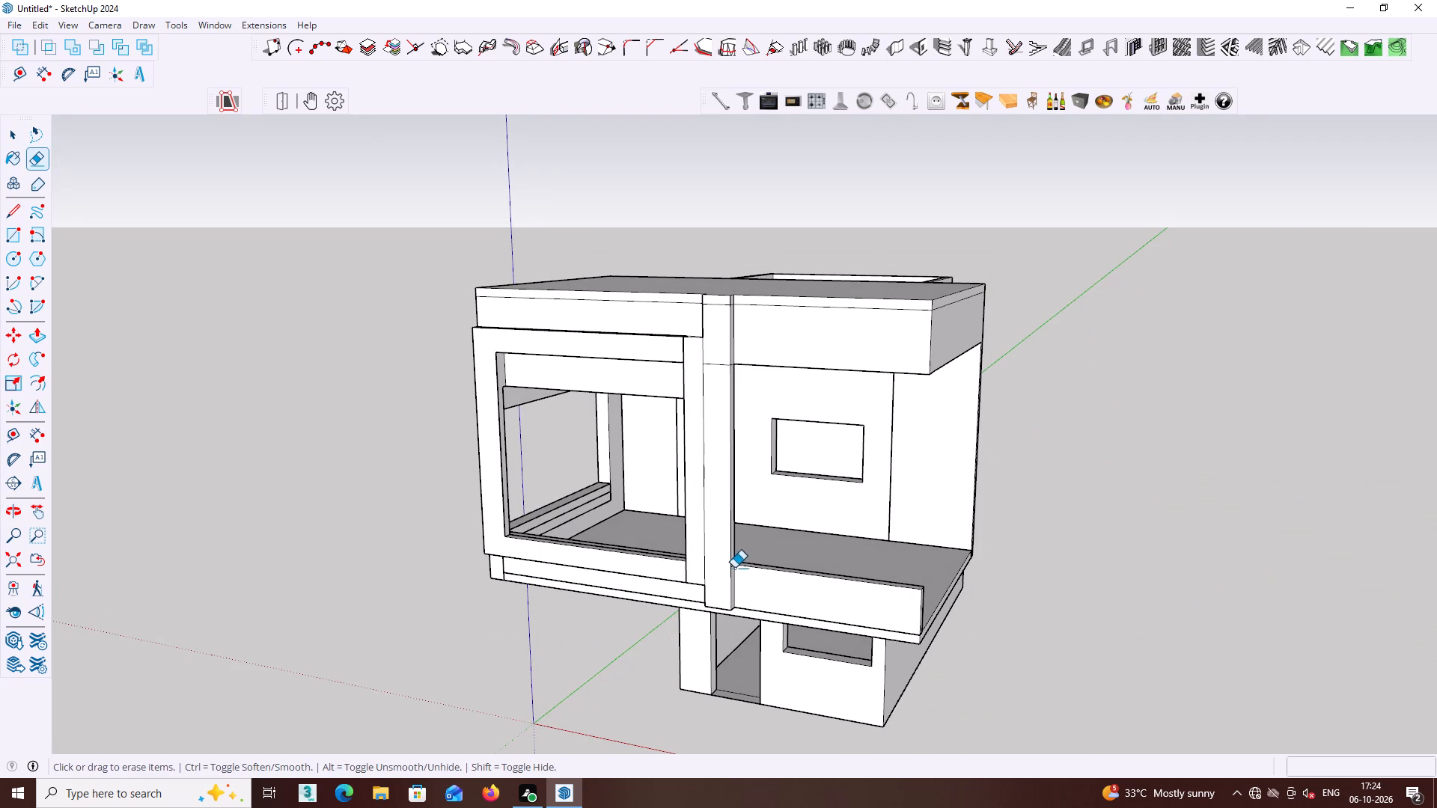
pyautogui.moveTo(735, 568); pyautogui.dragTo(637, 555, button='middle')
pyautogui.scroll(7, 670, 550)
pyautogui.click(706, 566)
pyautogui.moveTo(698, 557); pyautogui.dragTo(864, 565, button='middle')
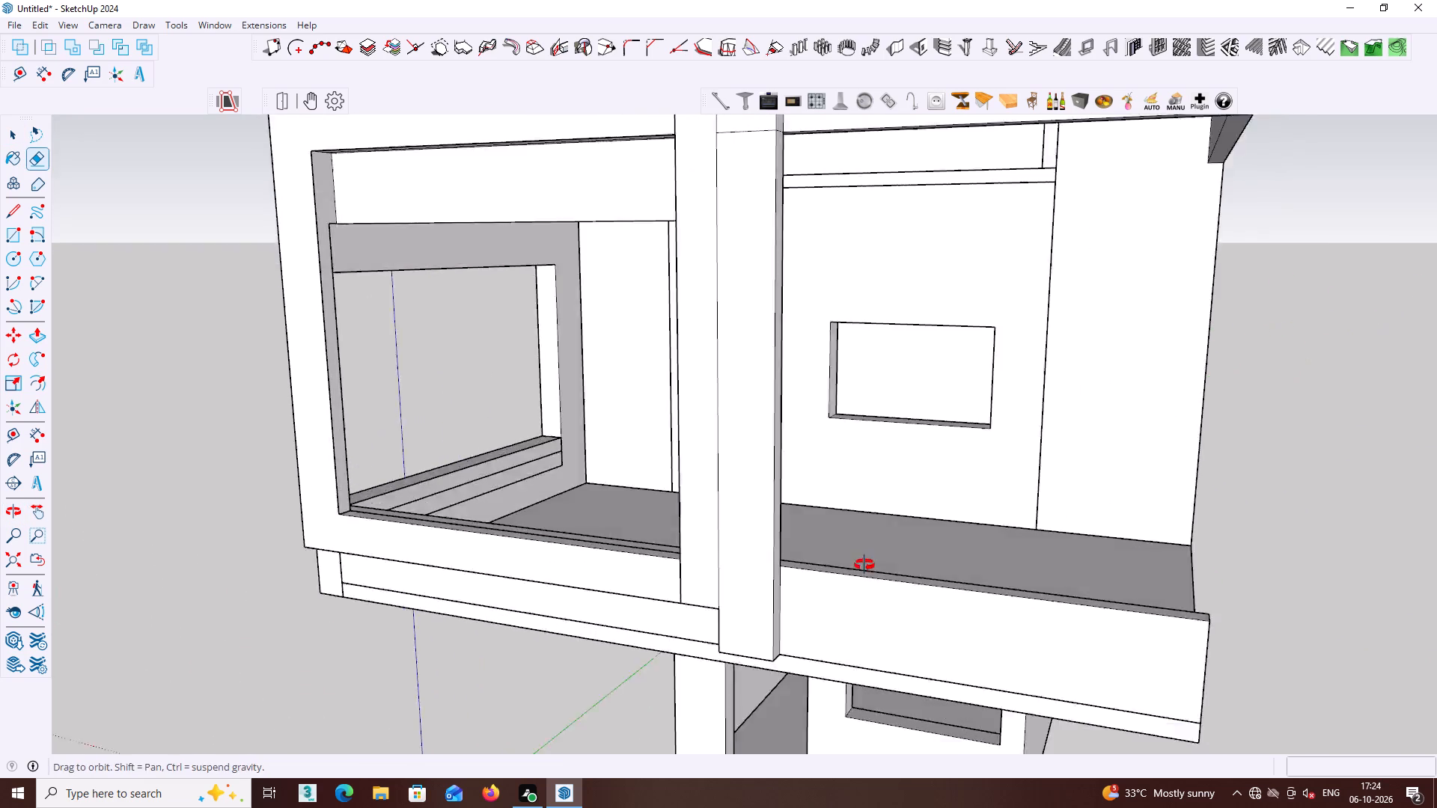
pyautogui.moveTo(864, 565); pyautogui.dragTo(940, 559, button='middle')
pyautogui.moveTo(850, 557); pyautogui.dragTo(1002, 622, button='middle')
# Erase the horizontal seam across the column's front at the underside level of the upper parapet.
pyautogui.scroll(-3, 940, 566)
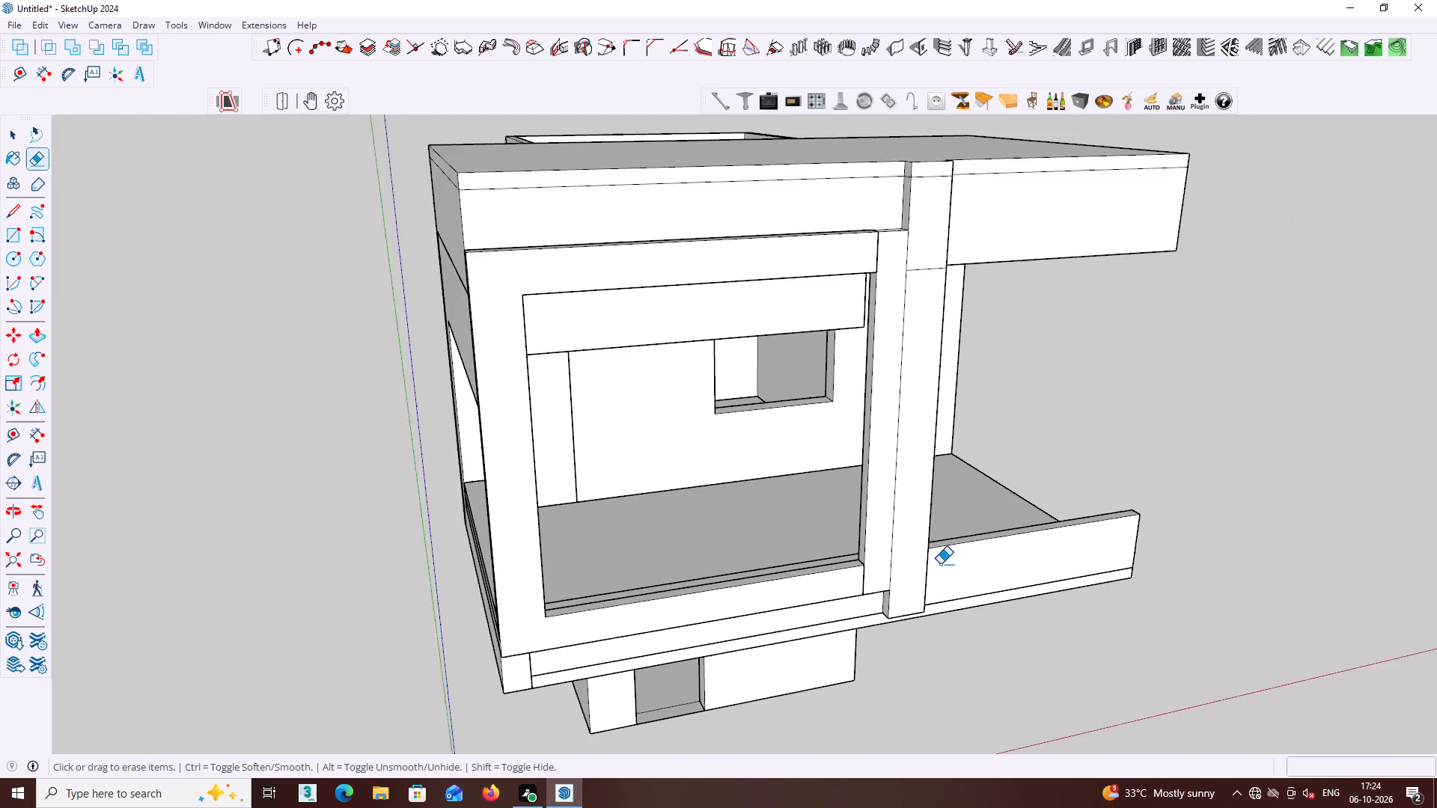
pyautogui.scroll(-1, 940, 564)
pyautogui.keyDown('shift'); pyautogui.moveTo(902, 558); pyautogui.dragTo(817, 793, button='middle'); pyautogui.keyUp('shift')
pyautogui.moveTo(852, 589); pyautogui.dragTo(855, 582, button='middle')
pyautogui.scroll(4, 853, 586)
pyautogui.click(848, 535)
pyautogui.click(849, 542)
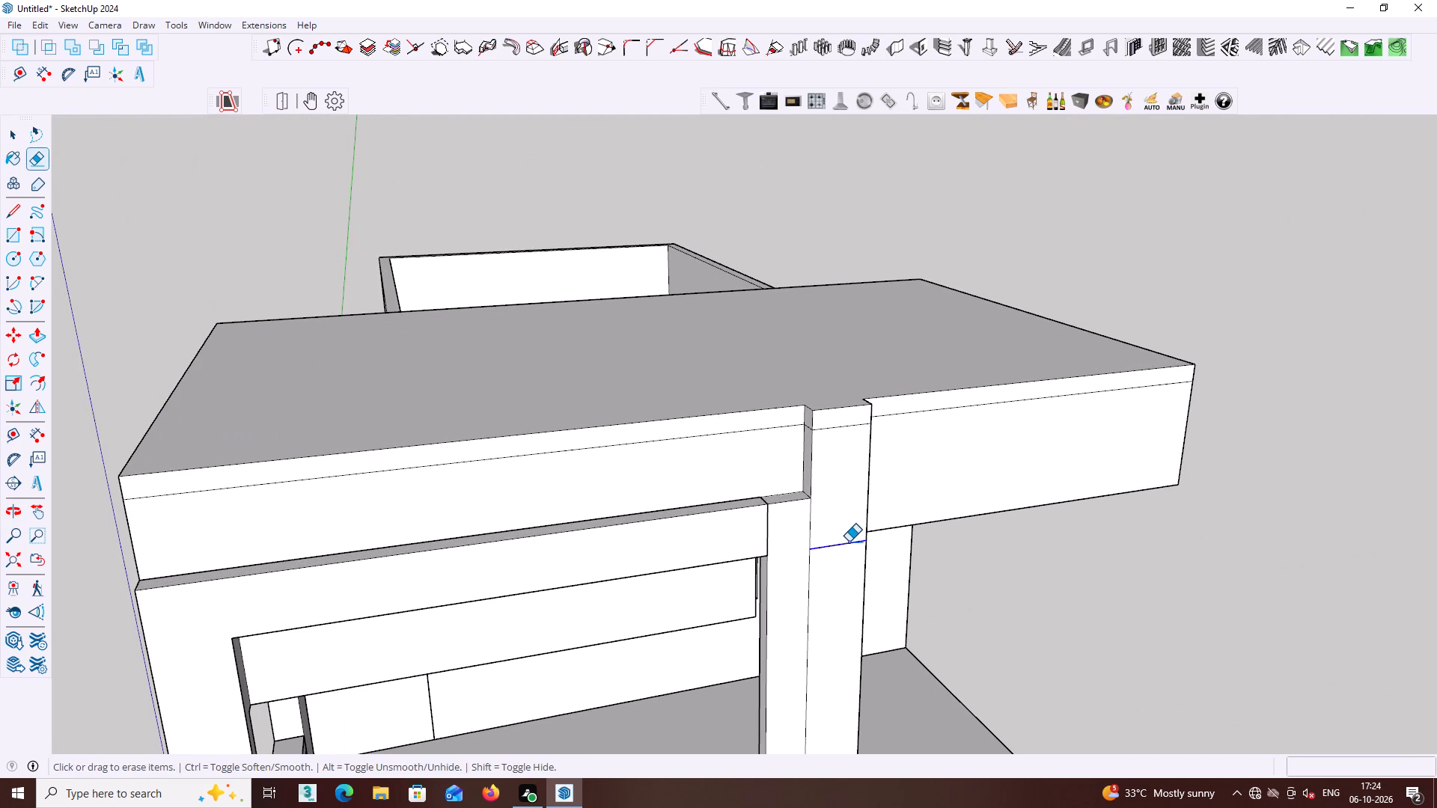
# Erase the roof slab seam lines across the column's front and the side facing the balcony frame.
pyautogui.scroll(-3, 846, 541)
pyautogui.moveTo(852, 617); pyautogui.dragTo(876, 753, button='middle')
pyautogui.scroll(4, 865, 610)
pyautogui.moveTo(853, 691); pyautogui.dragTo(1023, 620, button='middle')
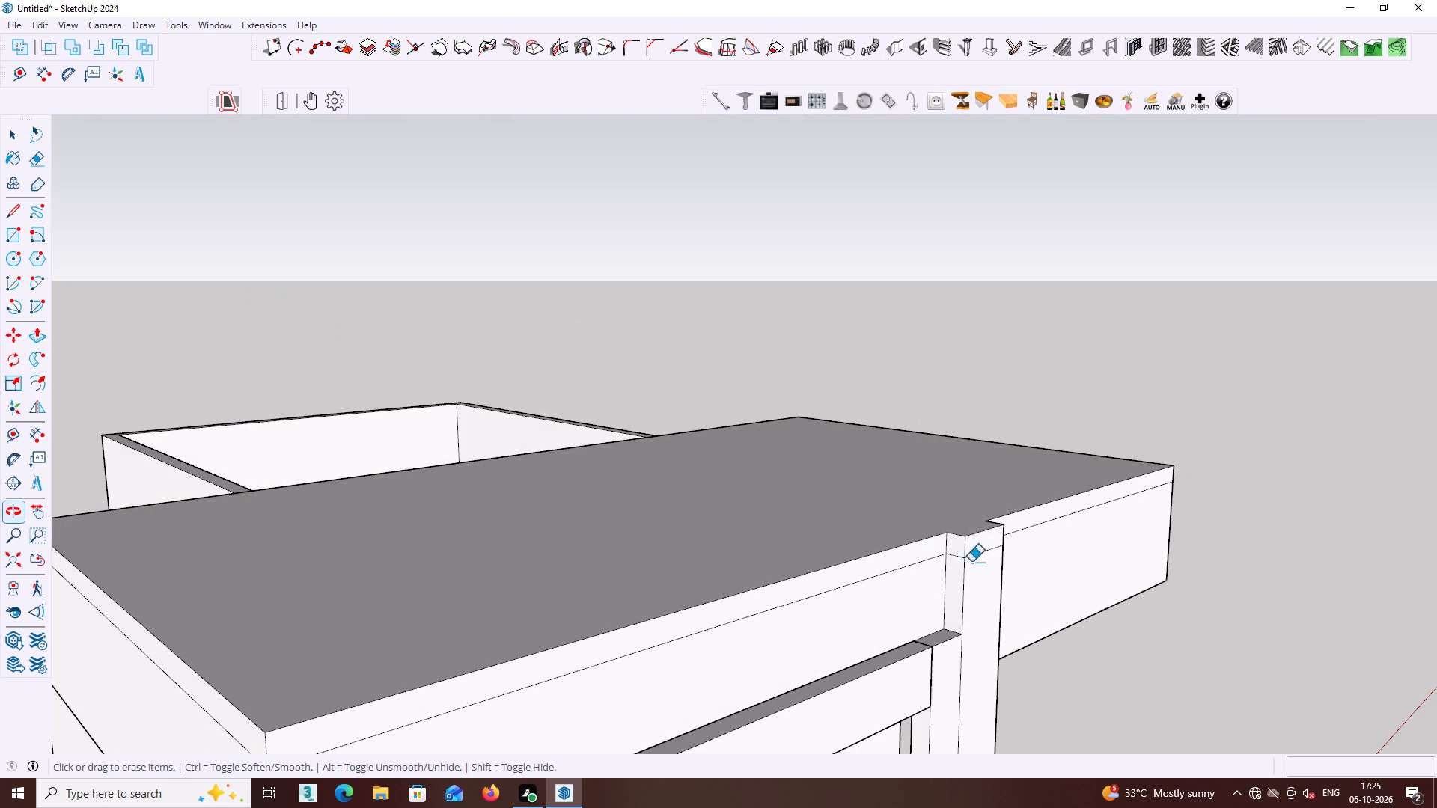
pyautogui.click(983, 553)
pyautogui.click(957, 557)
# Erase the short roof slab seam on the column's side facing away from the balcony frame.
pyautogui.moveTo(986, 551); pyautogui.dragTo(747, 558, button='middle')
pyautogui.moveTo(876, 554); pyautogui.dragTo(626, 557, button='middle')
pyautogui.scroll(2, 627, 551)
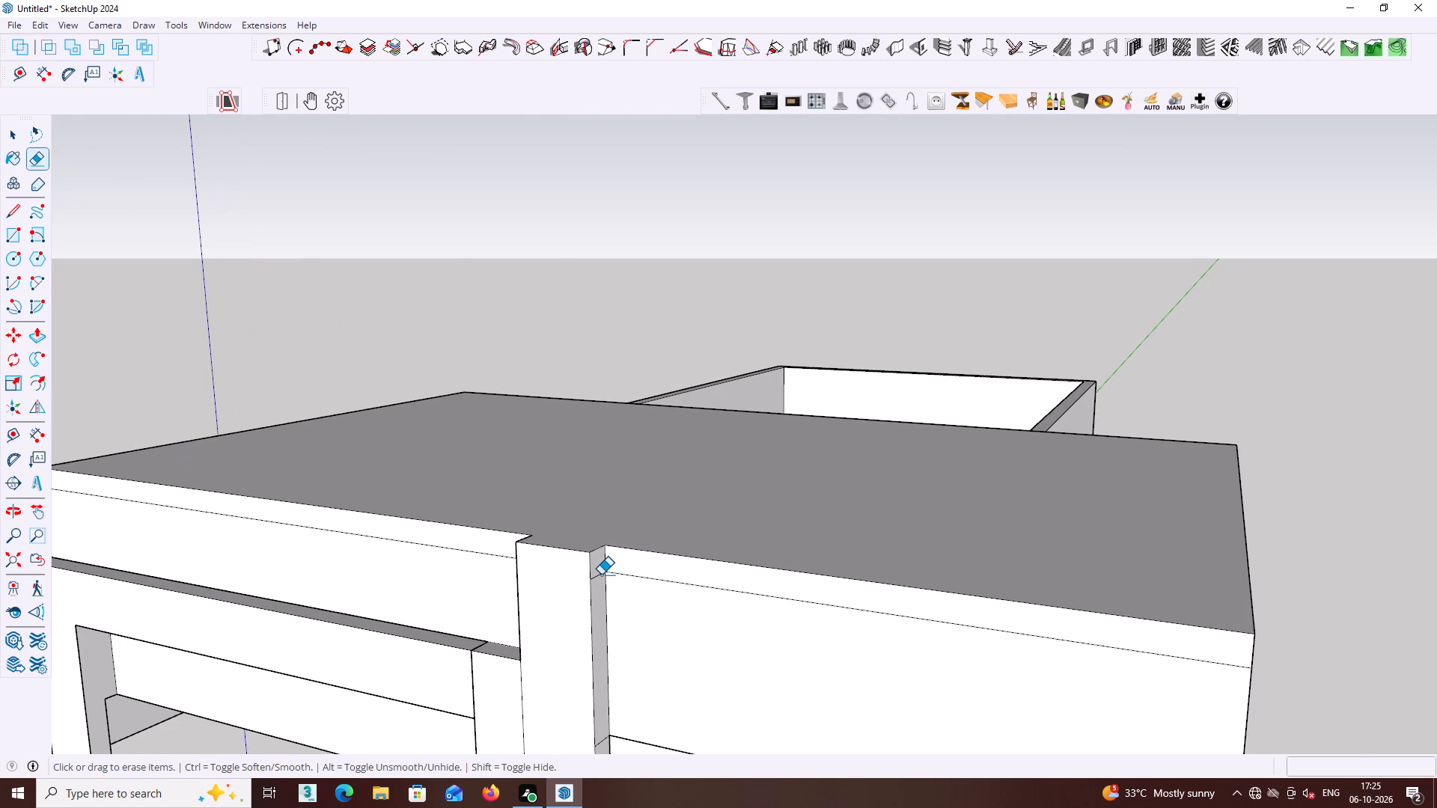
pyautogui.click(601, 575)
# Draw a rectangle about 7' 11" by 1' 7" on the upper parapet's front, from the column's top corner to the parapet's outer edge.
pyautogui.scroll(-4, 600, 576)
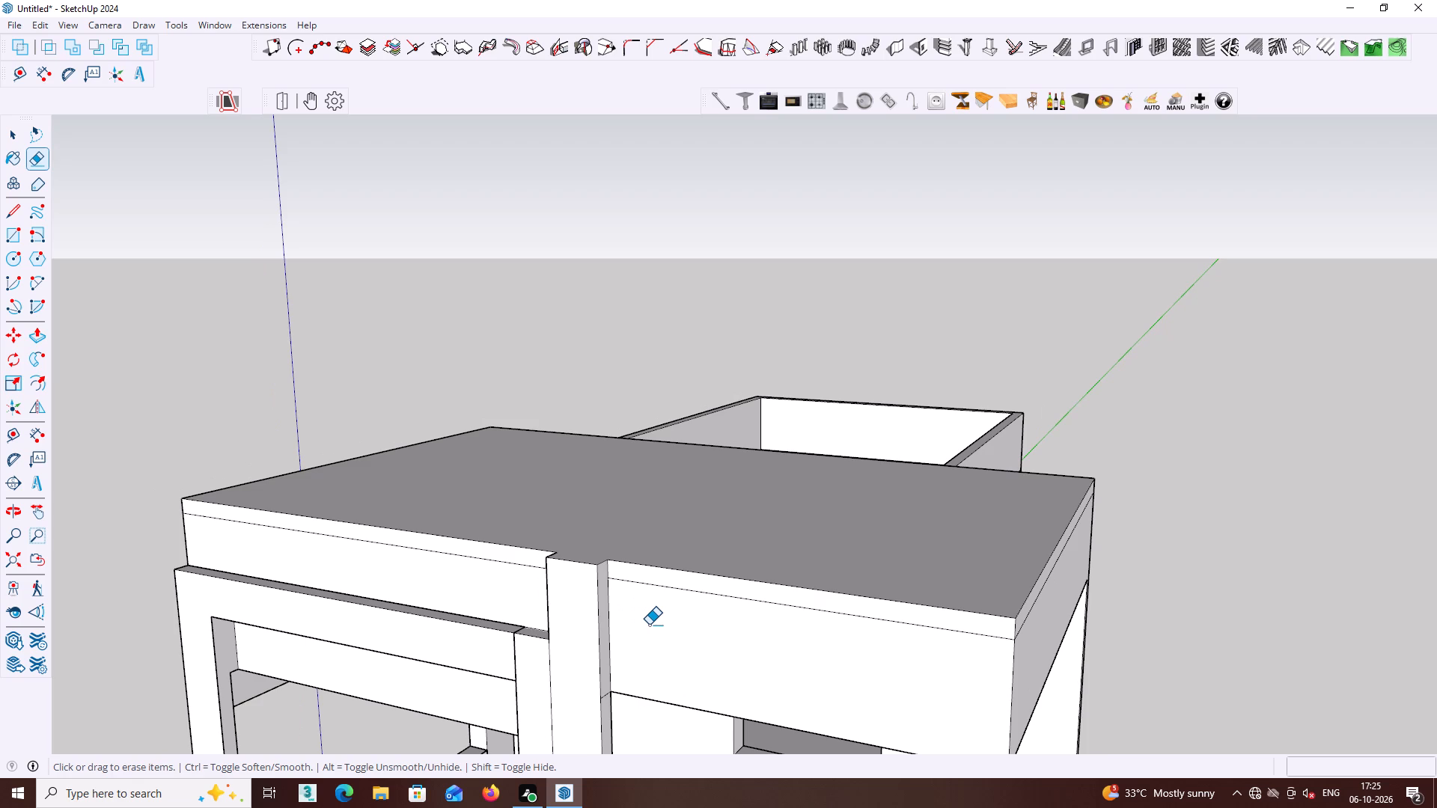
pyautogui.scroll(-5, 654, 652)
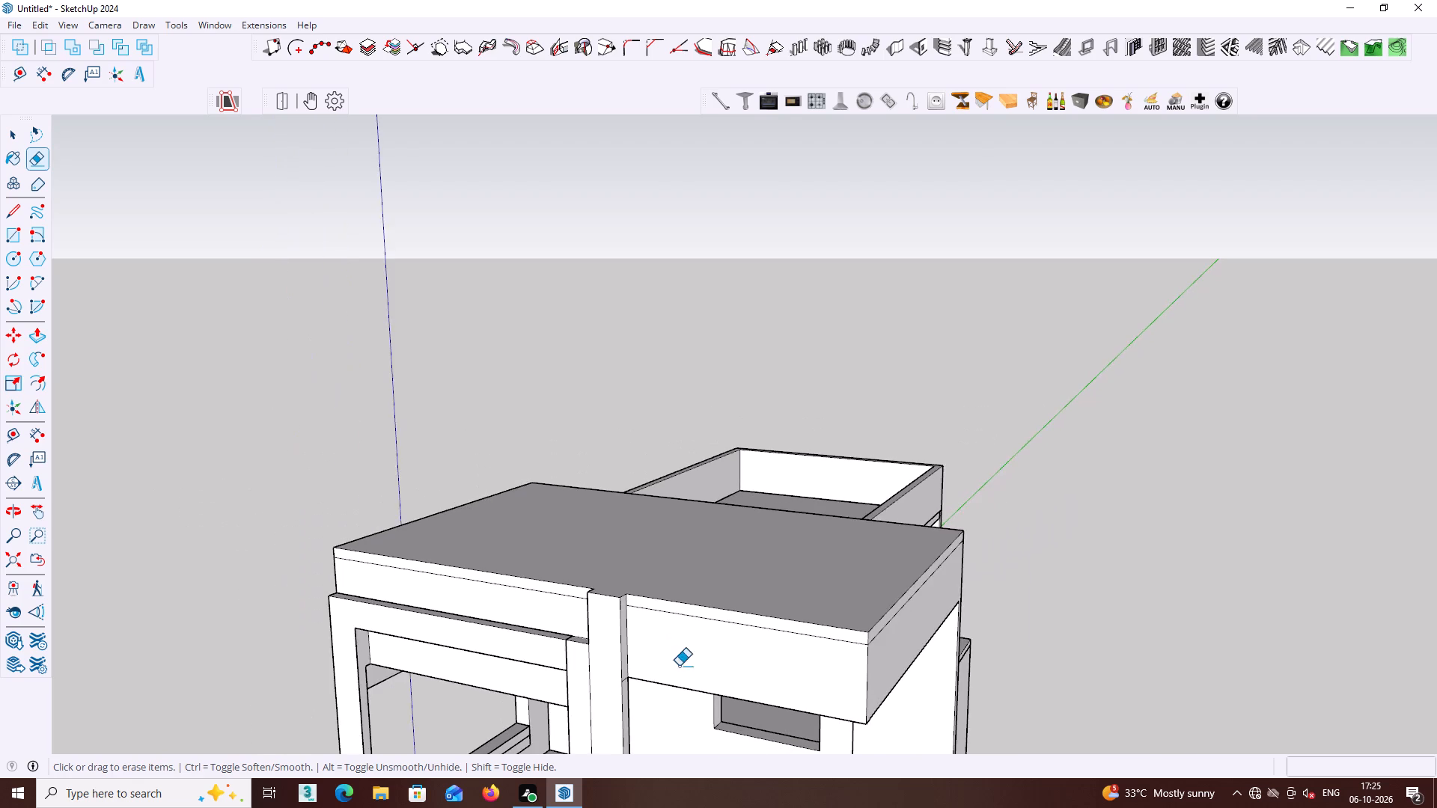
pyautogui.moveTo(686, 668); pyautogui.dragTo(769, 612, button='middle')
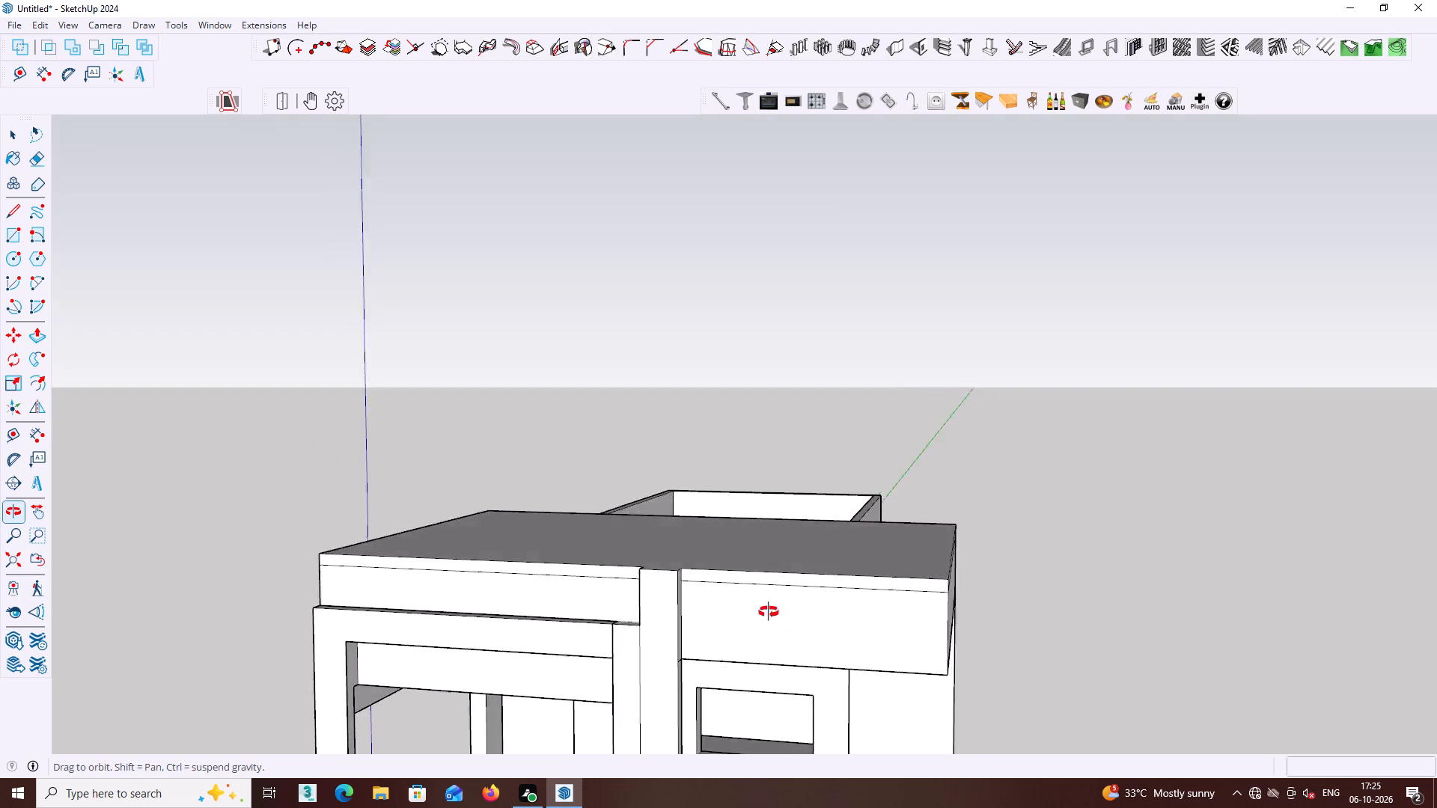
pyautogui.moveTo(769, 612); pyautogui.dragTo(751, 577, button='middle')
pyautogui.scroll(-5, 766, 602)
pyautogui.moveTo(832, 640); pyautogui.dragTo(777, 545, button='middle')
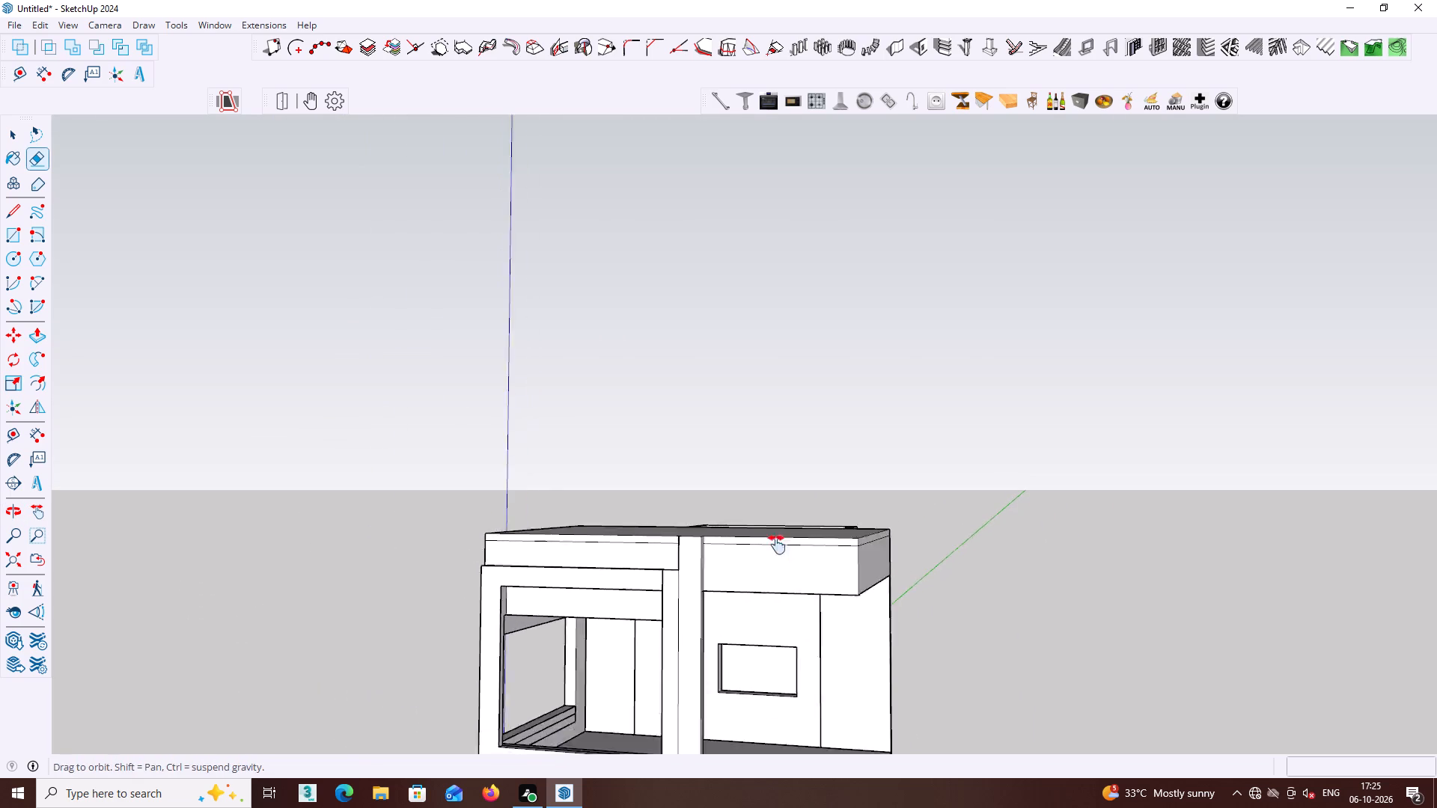
pyautogui.moveTo(777, 545); pyautogui.dragTo(750, 498, button='middle')
pyautogui.press('r')
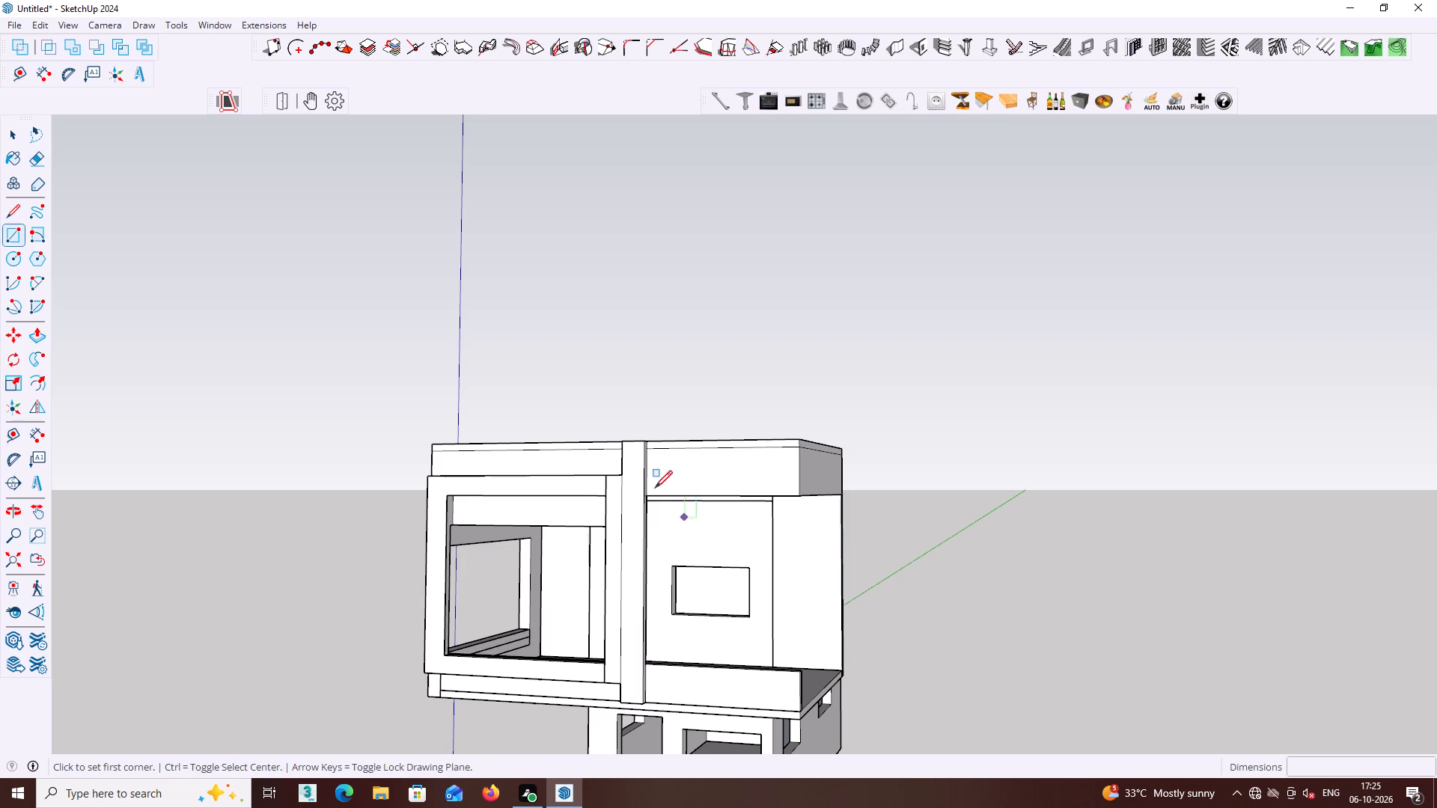
pyautogui.moveTo(656, 458); pyautogui.dragTo(693, 521, button='middle')
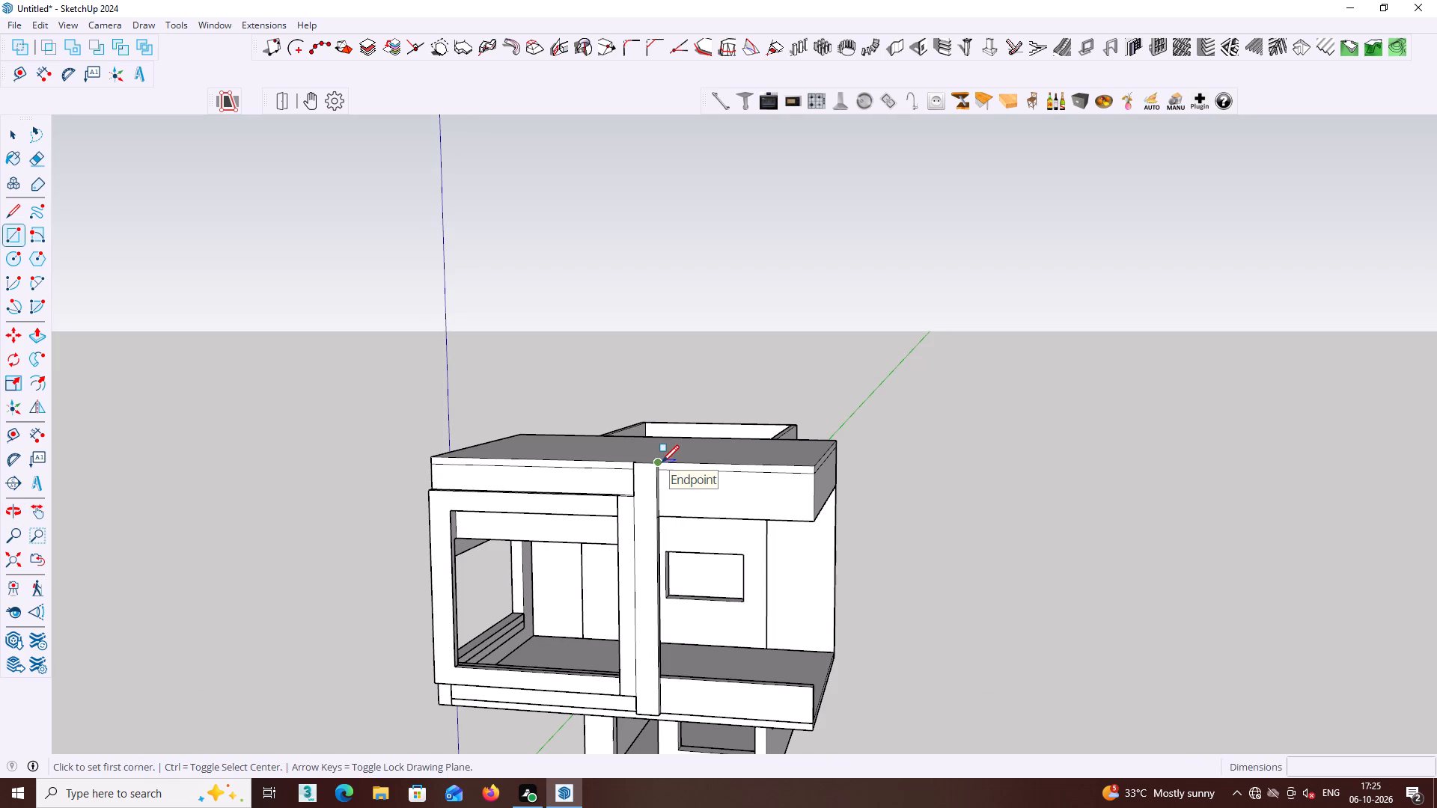
pyautogui.click(662, 462)
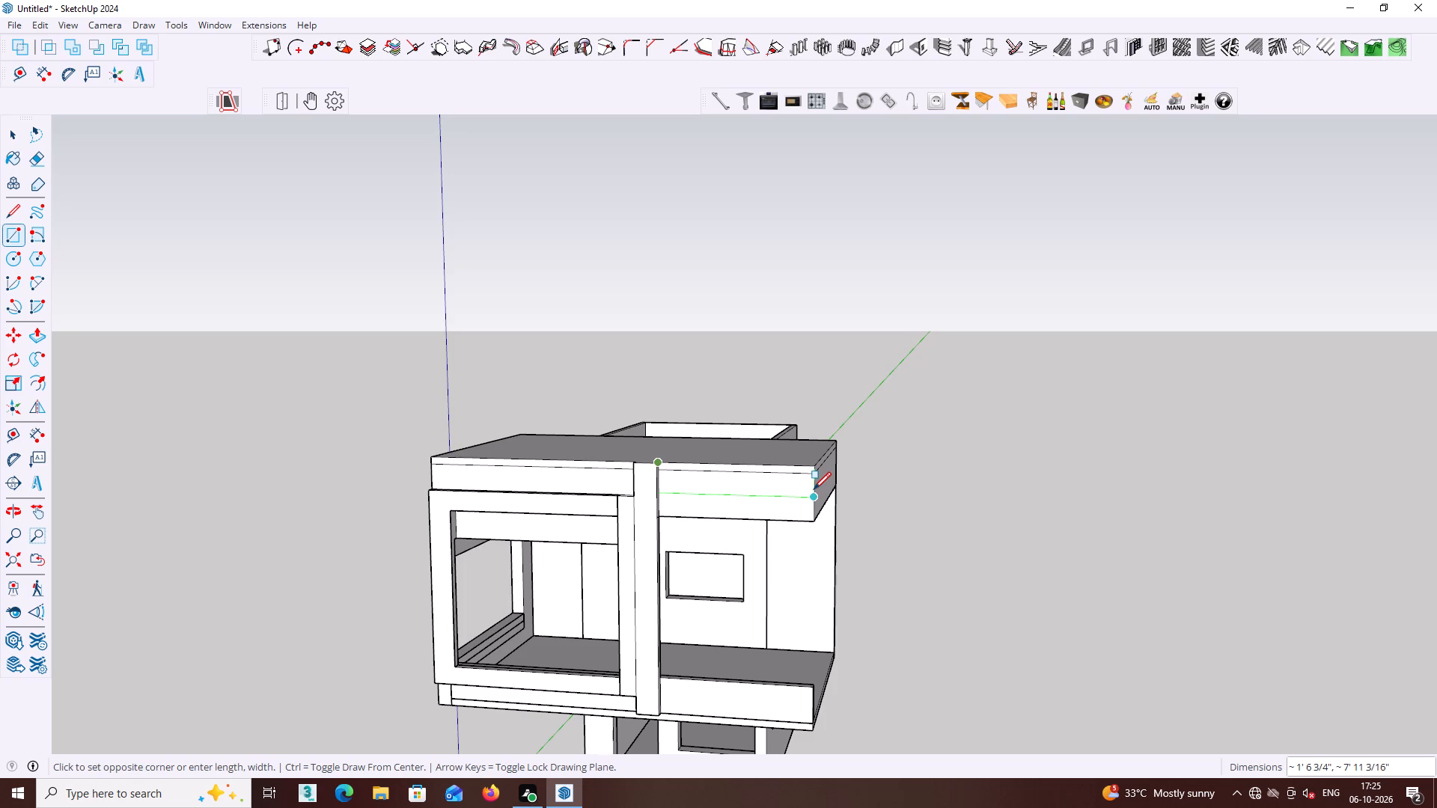
pyautogui.click(814, 489)
pyautogui.press('space')
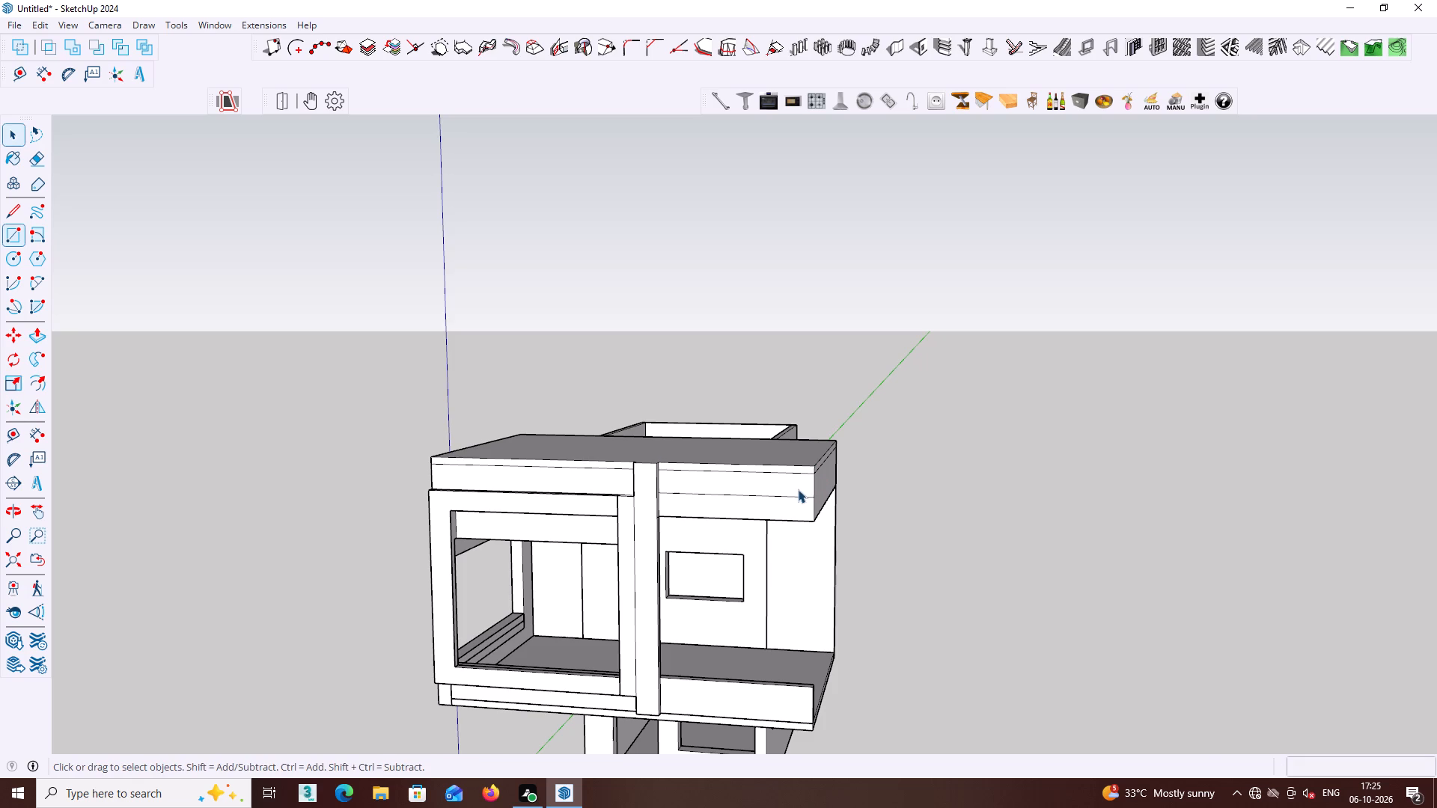
# Delete the roof slab seam line running across the new rectangle on the upper parapet.
pyautogui.click(797, 489)
pyautogui.click(796, 472)
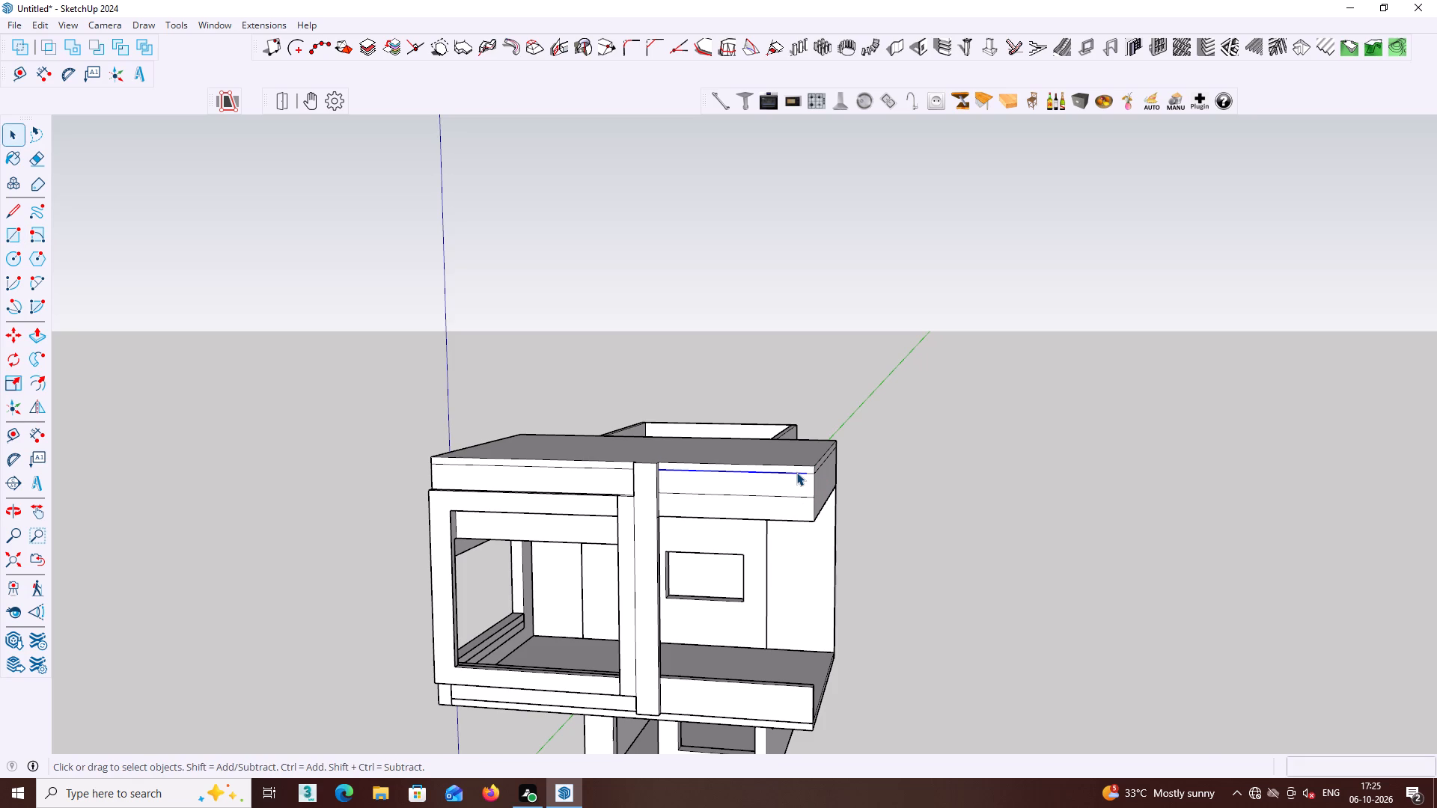
pyautogui.press('Delete')
pyautogui.click(808, 473)
pyautogui.press('Delete')
# Extrude the upper parapet band beside the column by 4 1/2", flush with the column's front face.
pyautogui.click(772, 483)
pyautogui.press('p')
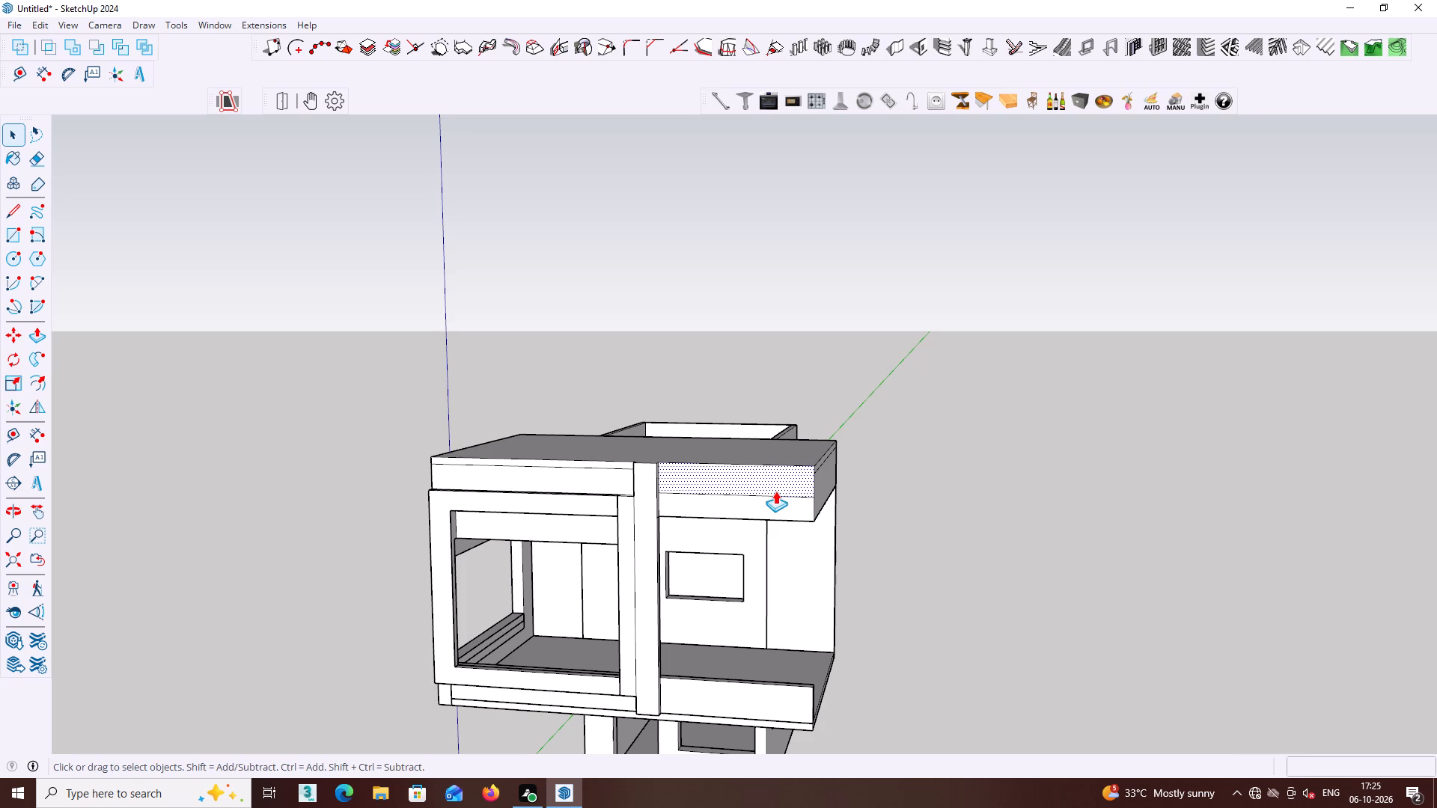
pyautogui.click(775, 491)
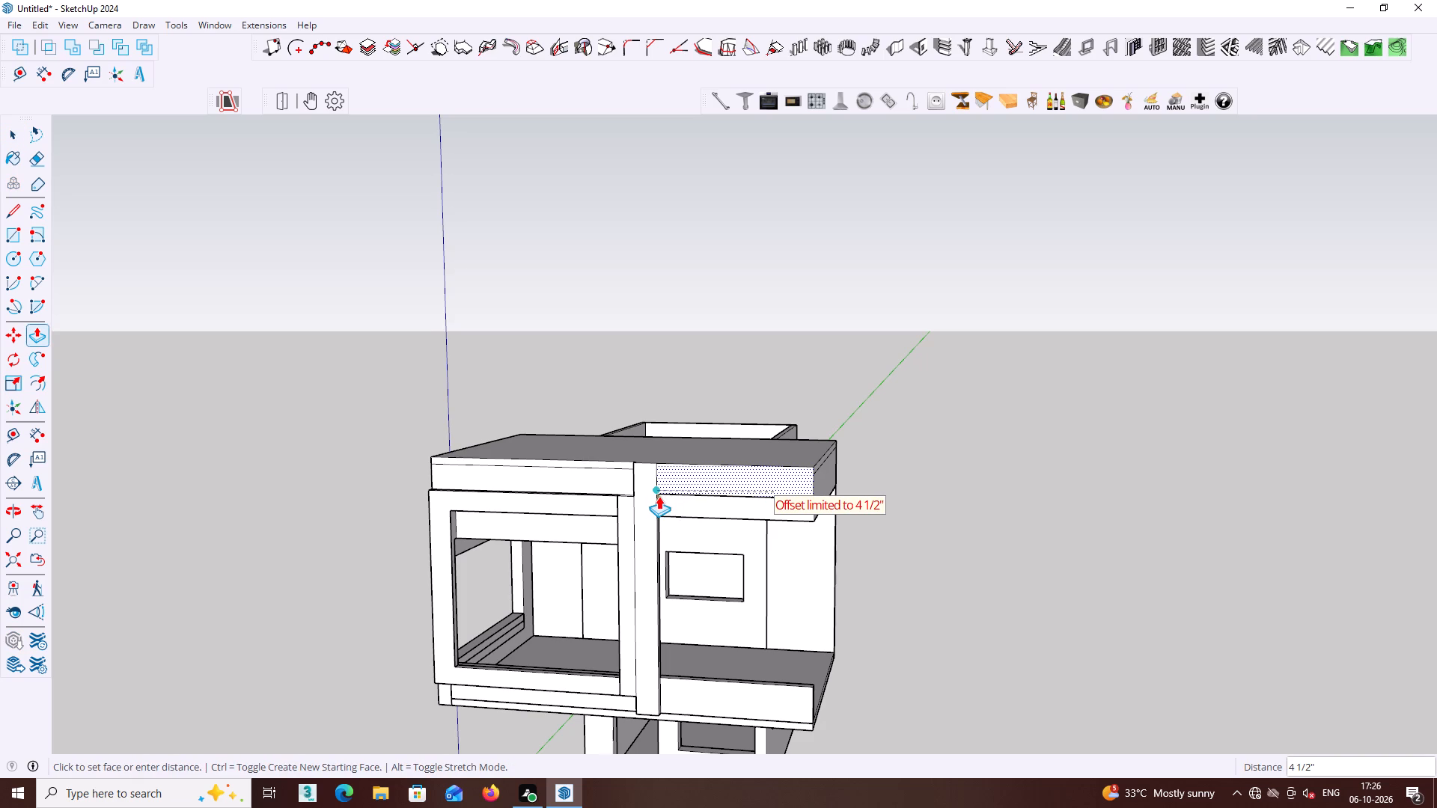
pyautogui.scroll(8, 655, 492)
pyautogui.middleClick(654, 492)
pyautogui.middleClick(653, 492)
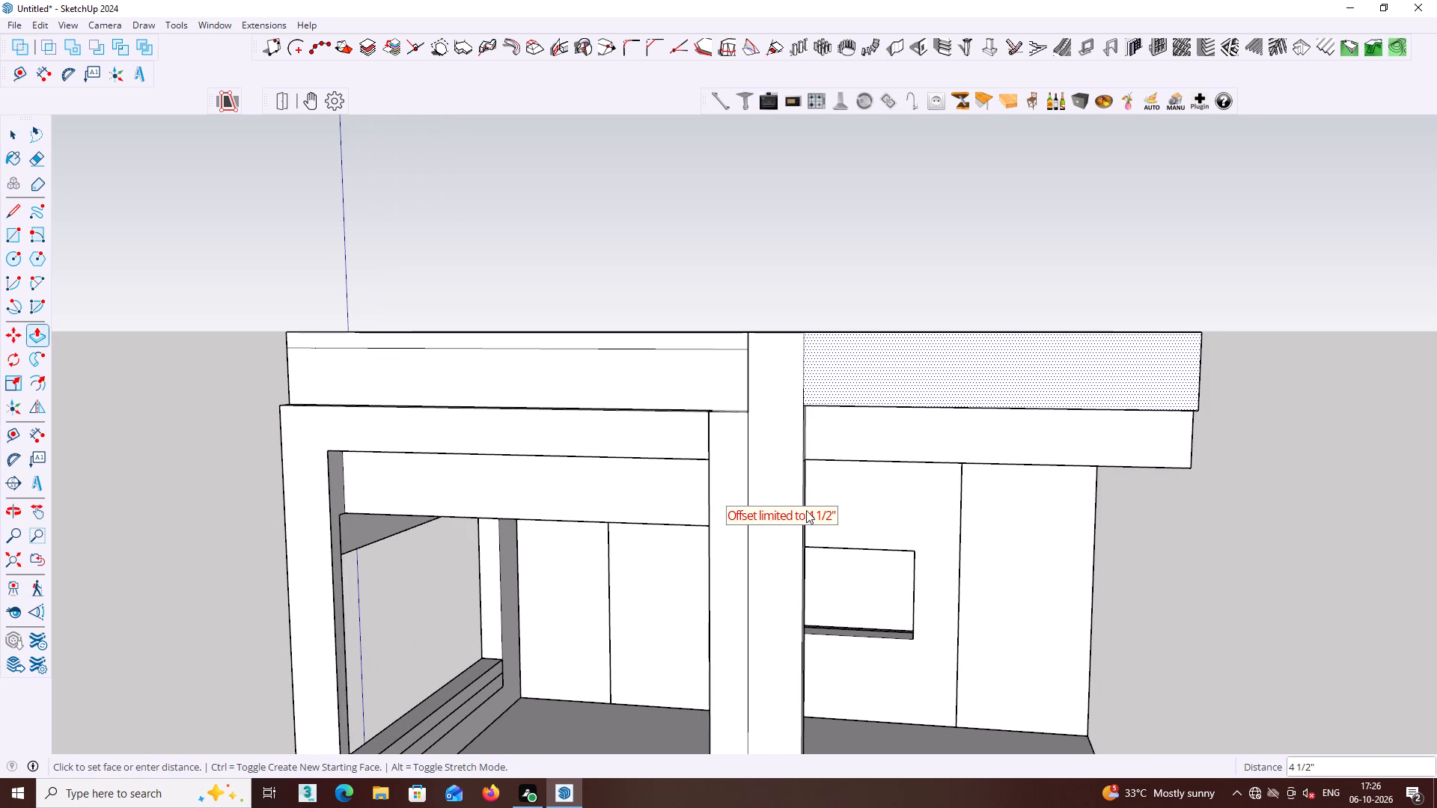
pyautogui.click(801, 494)
pyautogui.press('space')
pyautogui.click(1096, 509)
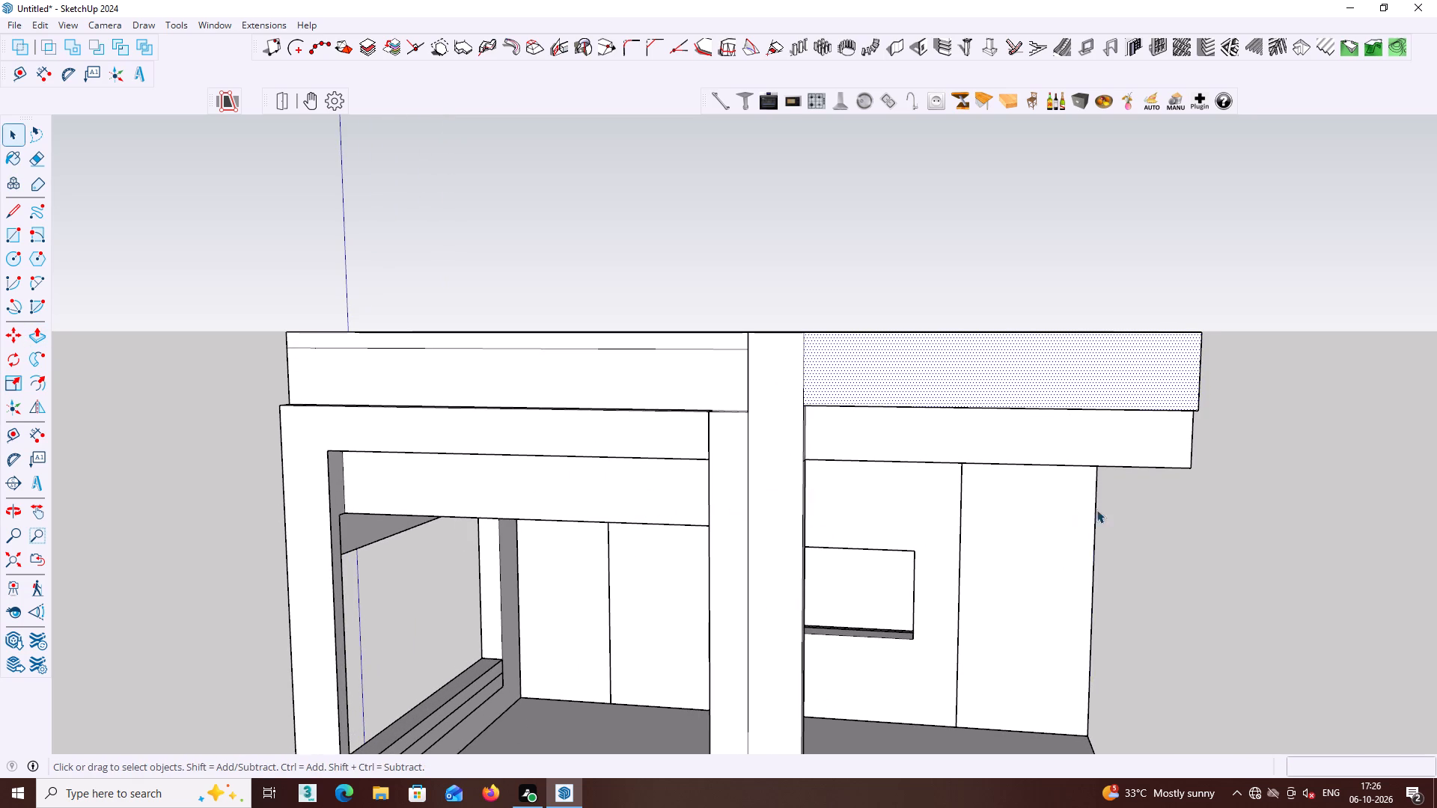
pyautogui.click(1171, 521)
# Erase the vertical seam between the column's front and the extruded parapet band.
pyautogui.moveTo(1197, 553); pyautogui.dragTo(962, 468, button='middle')
pyautogui.middleClick(1094, 515)
pyautogui.scroll(-2, 1094, 515)
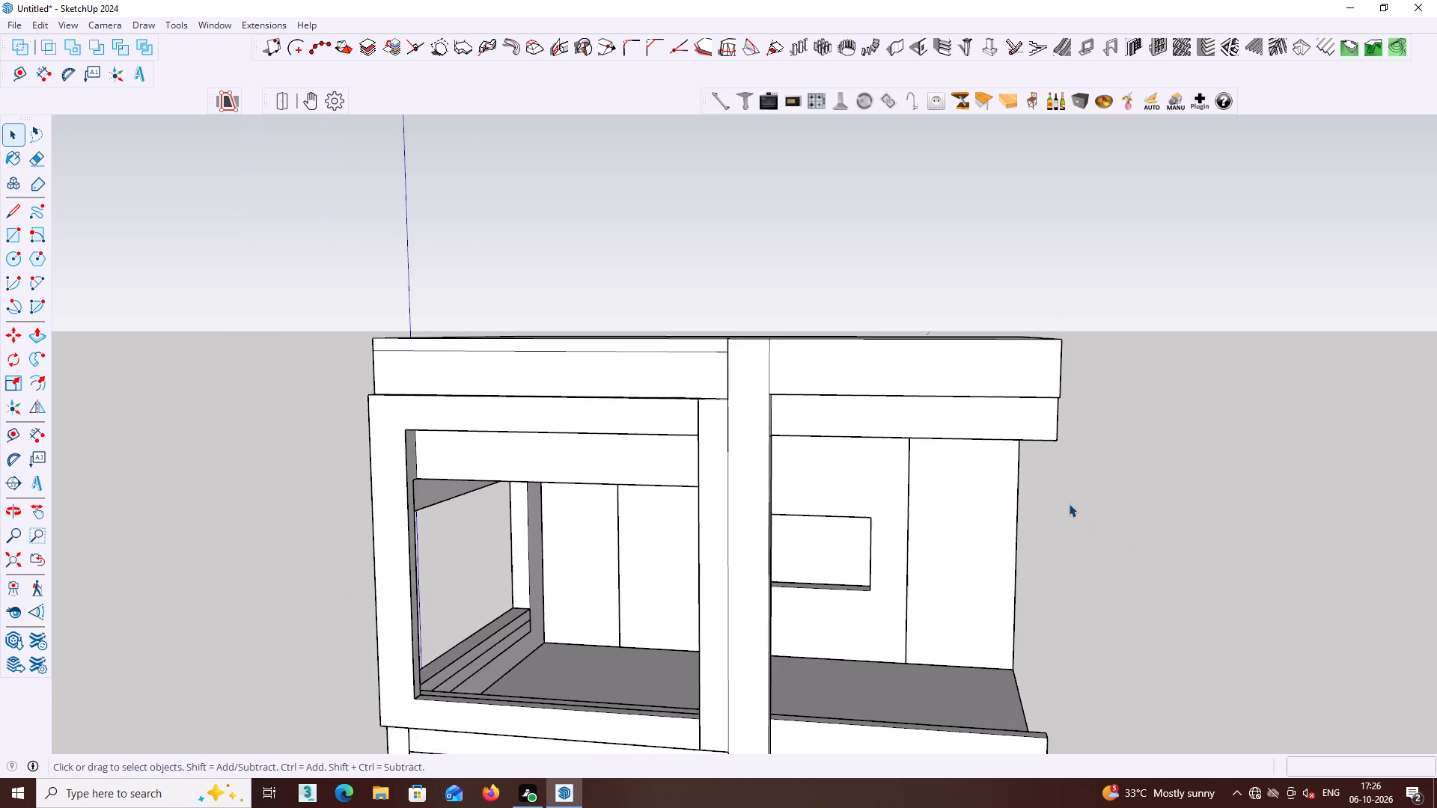
pyautogui.scroll(-1, 1069, 504)
pyautogui.moveTo(989, 503); pyautogui.dragTo(1019, 535, button='middle')
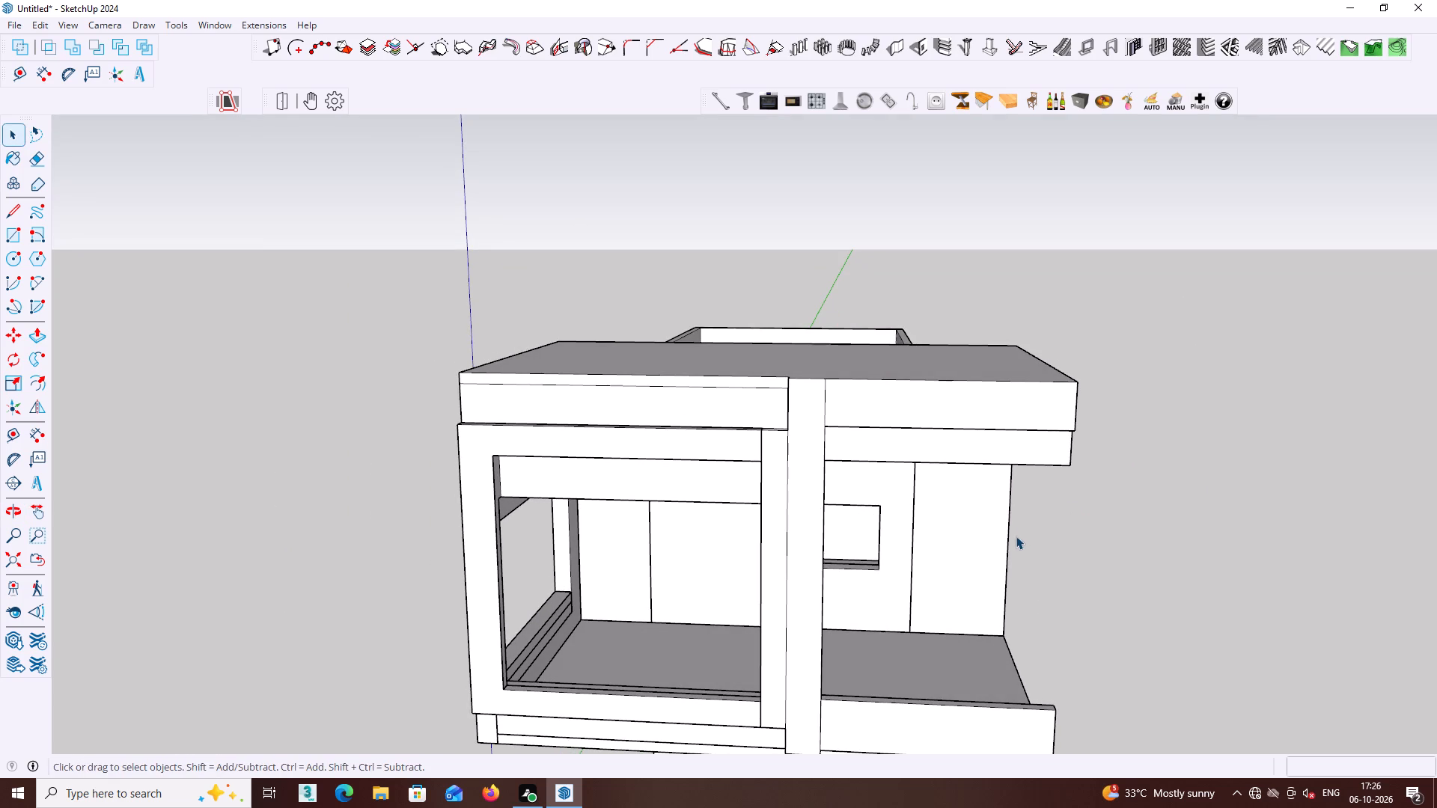
pyautogui.press('e')
pyautogui.click(824, 406)
# Examine the upper block from the front, above and the sides, checking the column, parapet band and roof face.
pyautogui.scroll(-2, 839, 402)
pyautogui.moveTo(844, 413); pyautogui.dragTo(927, 583, button='middle')
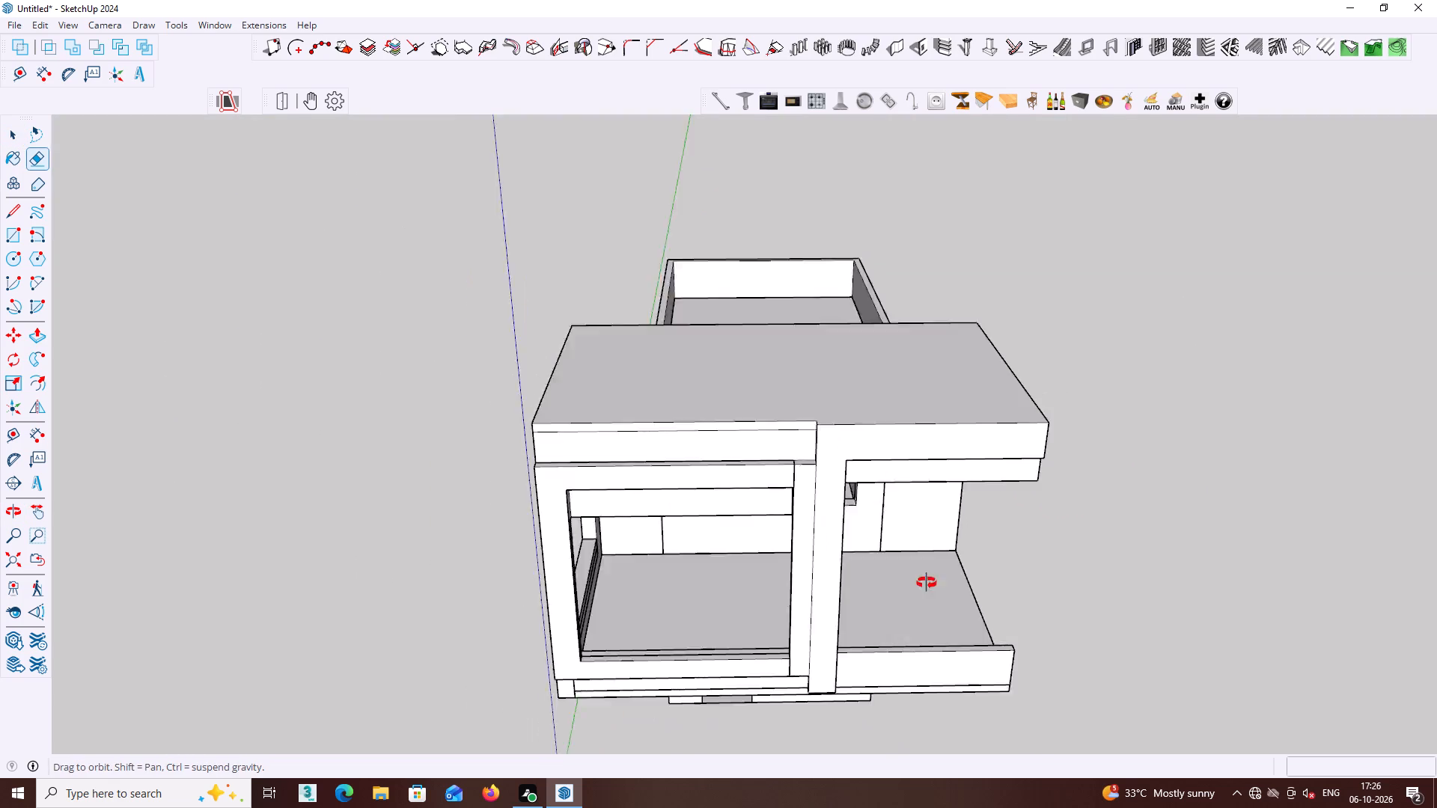
pyautogui.moveTo(927, 583); pyautogui.dragTo(1126, 593, button='middle')
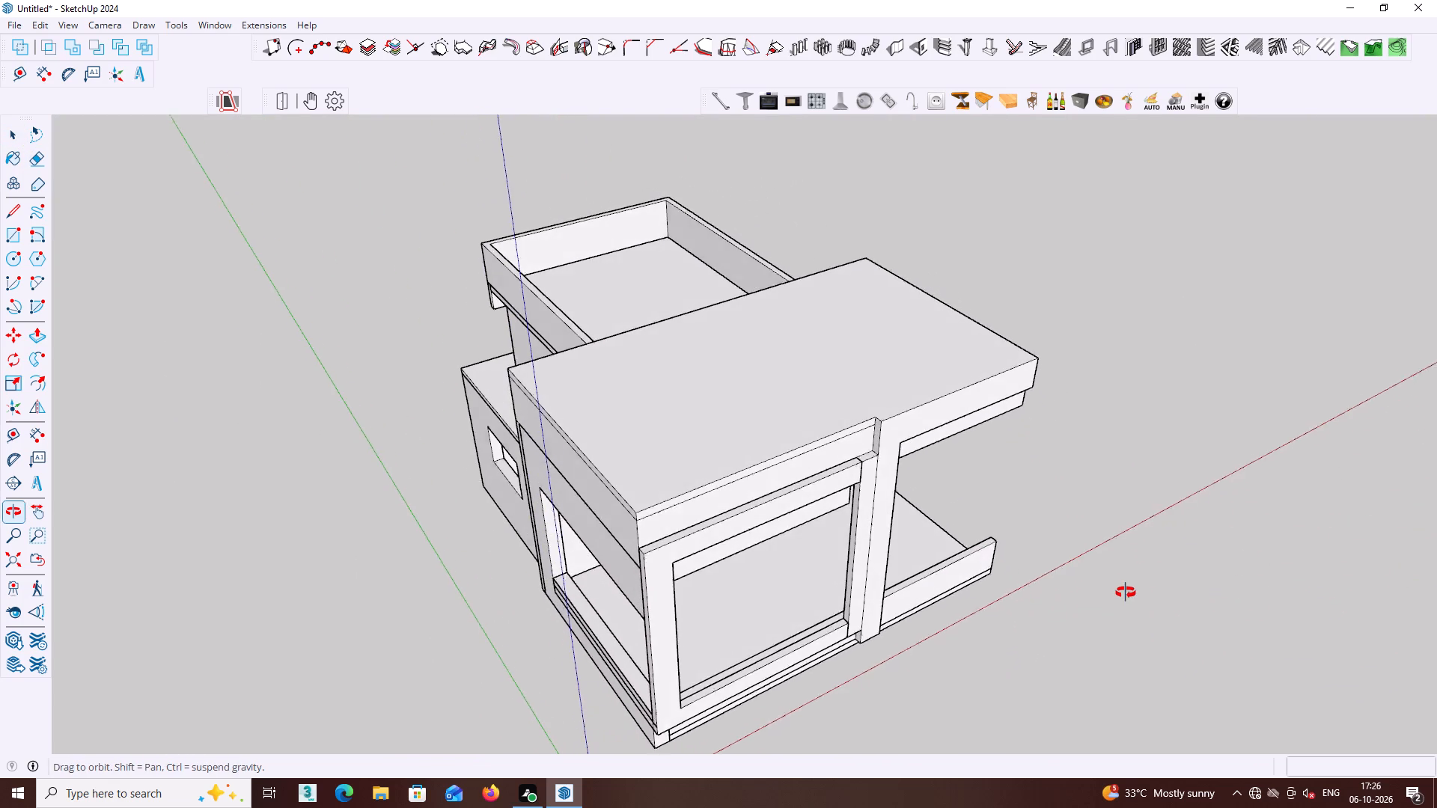
pyautogui.moveTo(1126, 593); pyautogui.dragTo(772, 461, button='middle')
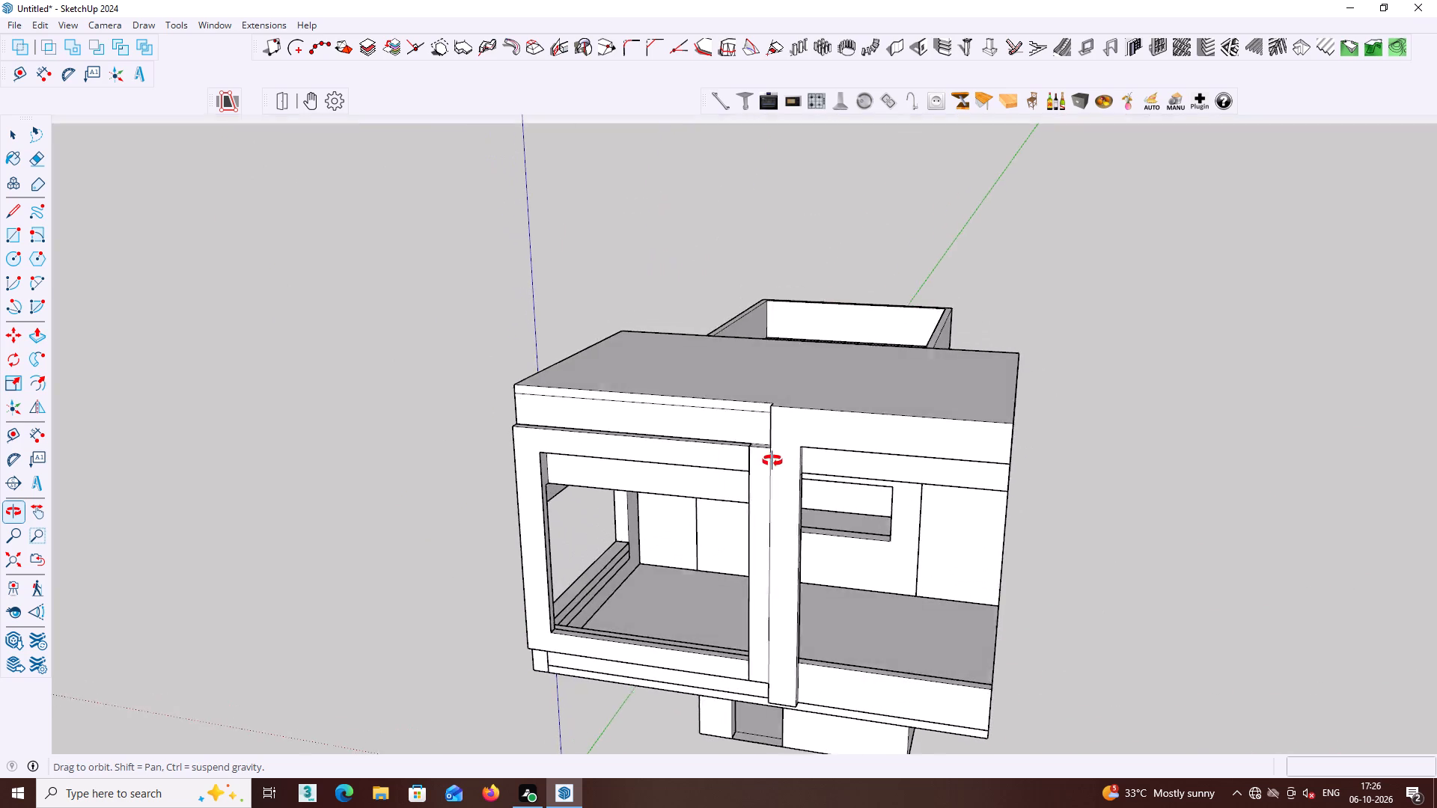
pyautogui.moveTo(772, 461); pyautogui.dragTo(728, 304, button='middle')
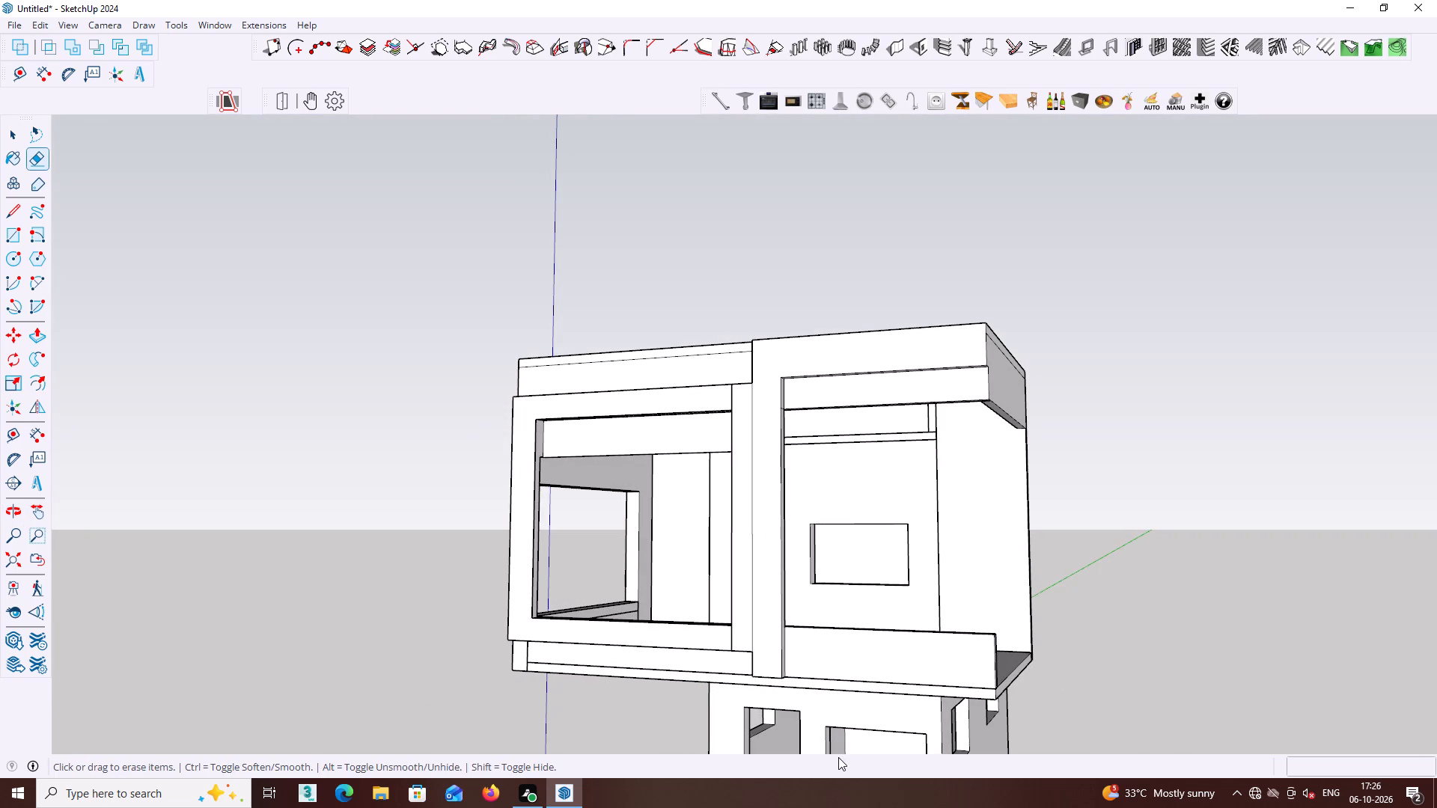
pyautogui.moveTo(822, 685); pyautogui.dragTo(973, 676, button='middle')
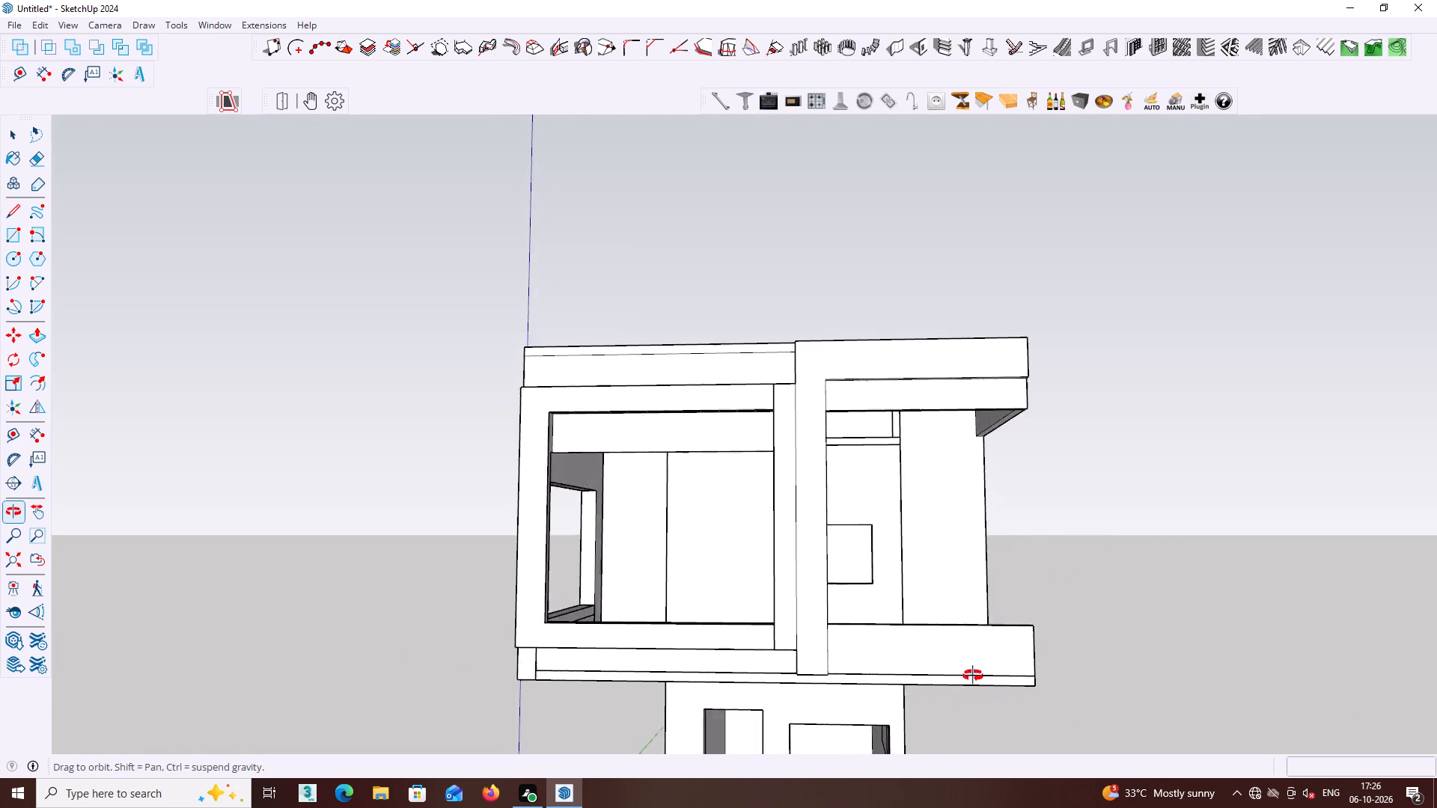
pyautogui.moveTo(973, 676); pyautogui.dragTo(967, 717, button='middle')
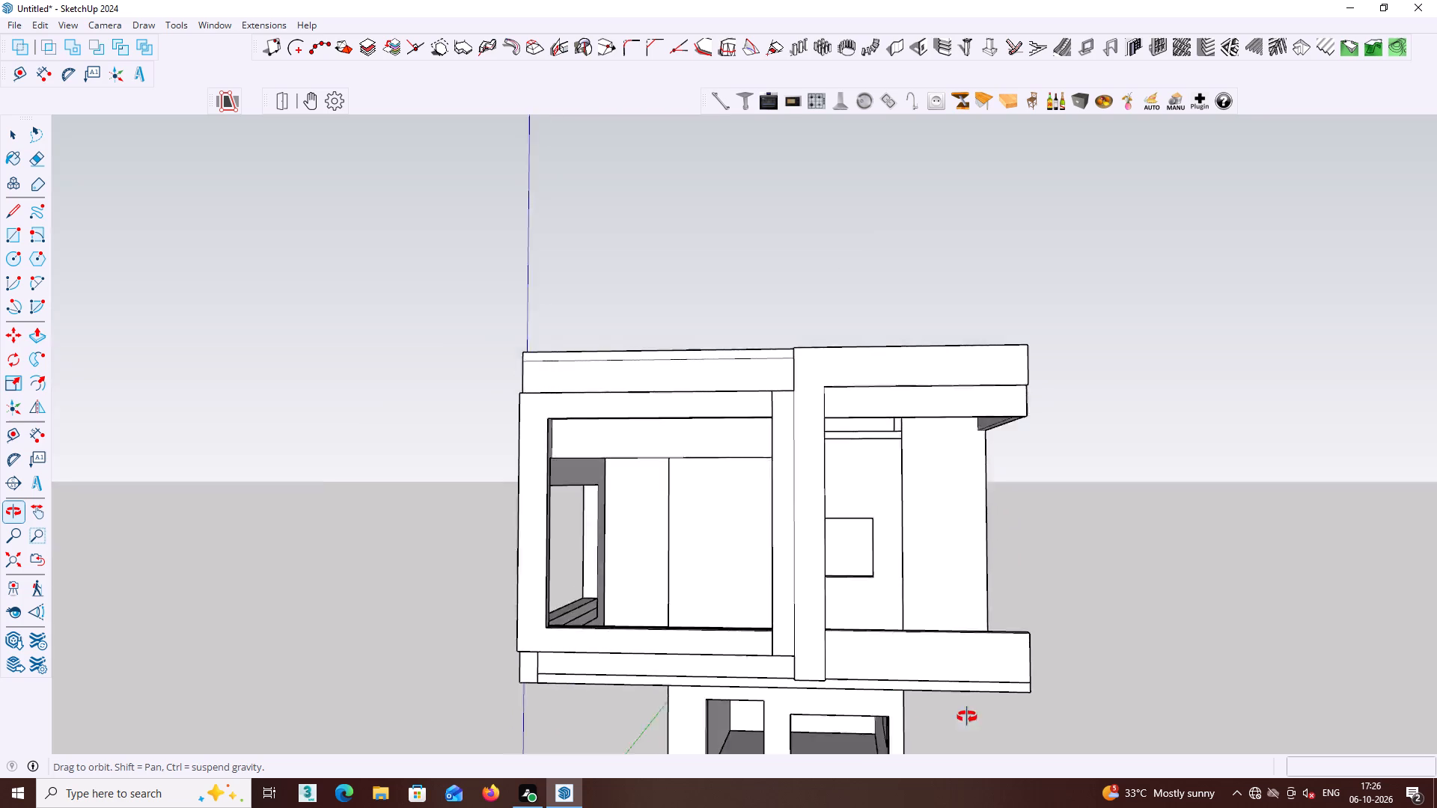
pyautogui.moveTo(967, 717); pyautogui.dragTo(994, 738, button='middle')
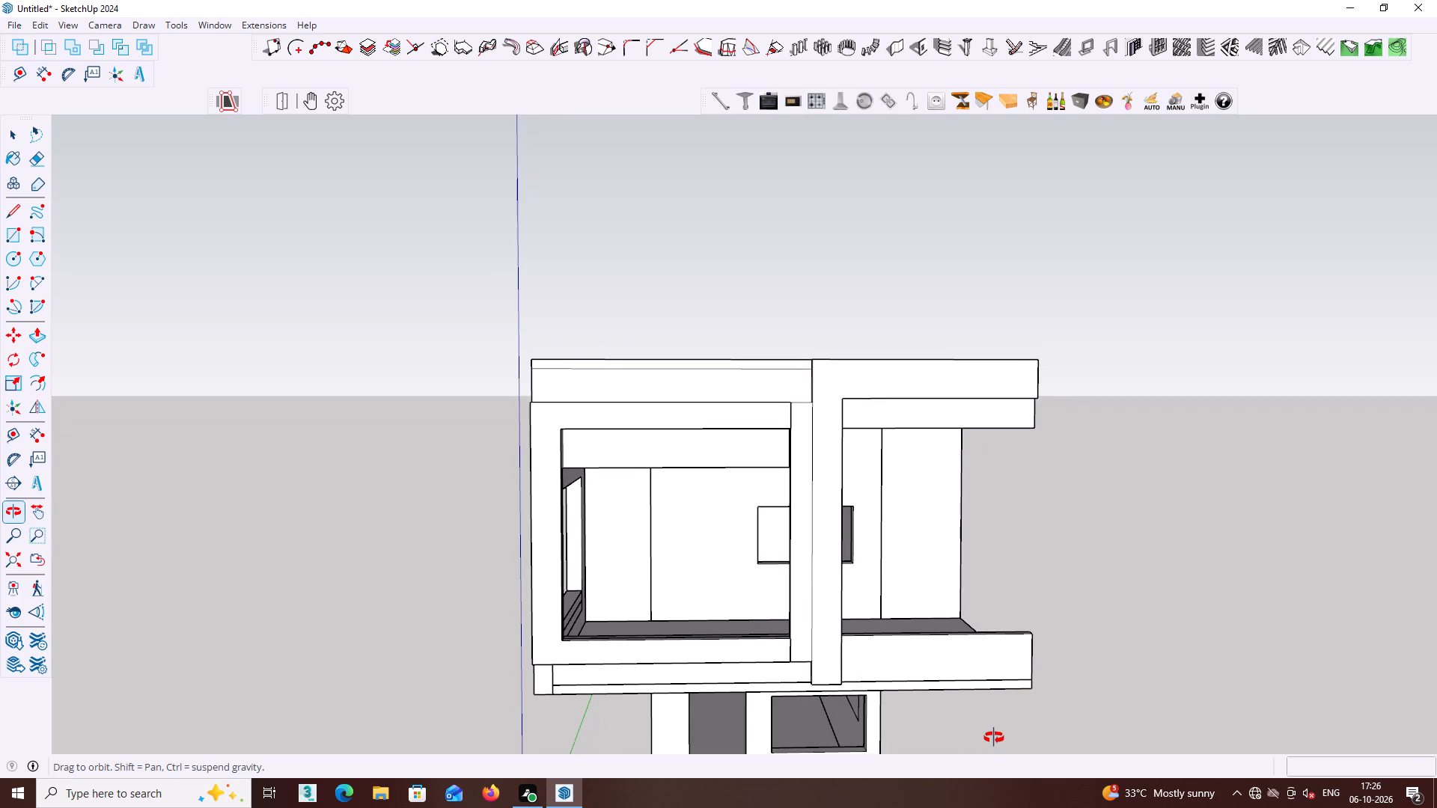
pyautogui.moveTo(994, 738); pyautogui.dragTo(1003, 745, button='middle')
pyautogui.scroll(-3, 938, 679)
pyautogui.moveTo(882, 543); pyautogui.dragTo(882, 728, button='middle')
pyautogui.moveTo(879, 489); pyautogui.dragTo(849, 612, button='middle')
pyautogui.press('space')
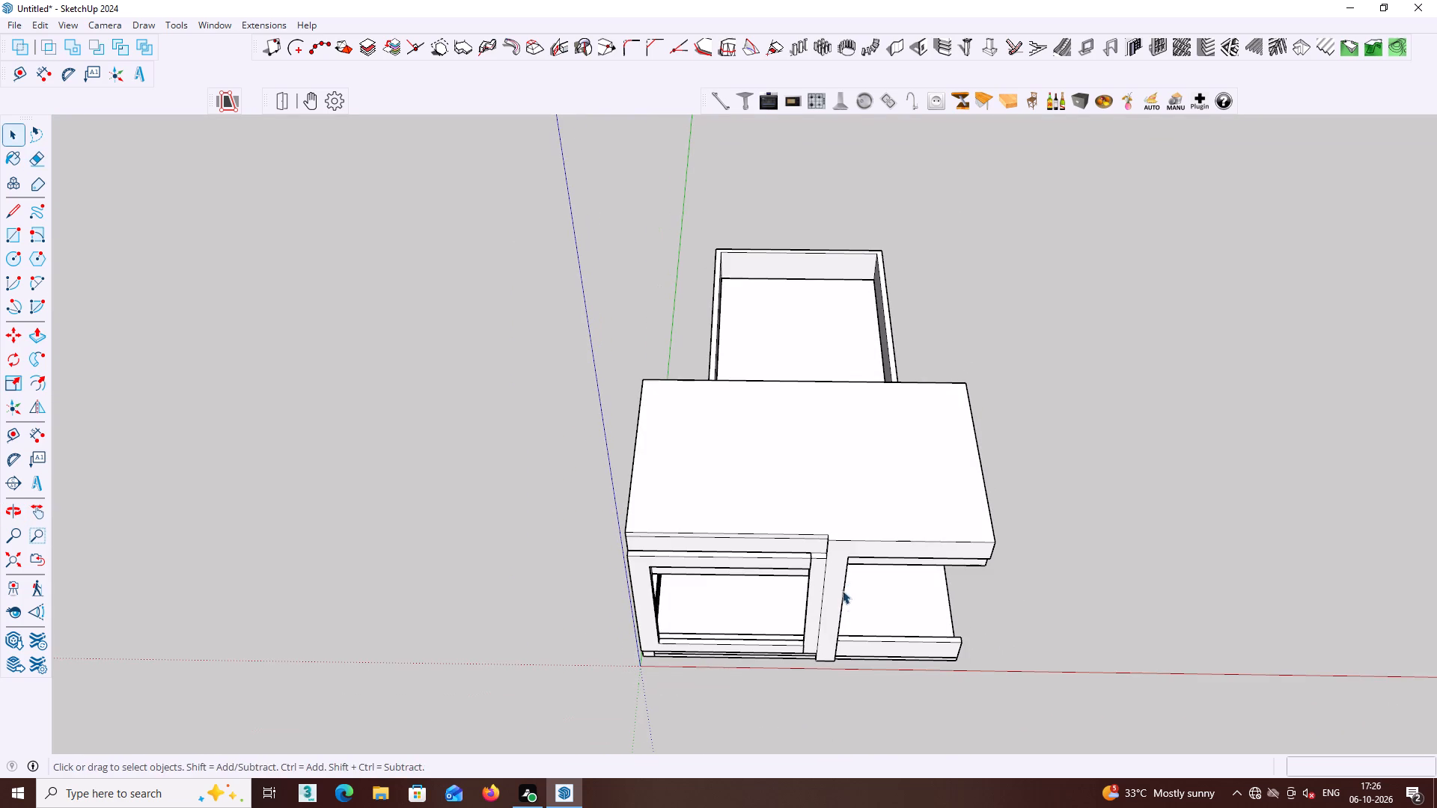
pyautogui.moveTo(843, 552); pyautogui.dragTo(814, 678, button='middle')
pyautogui.scroll(3, 812, 578)
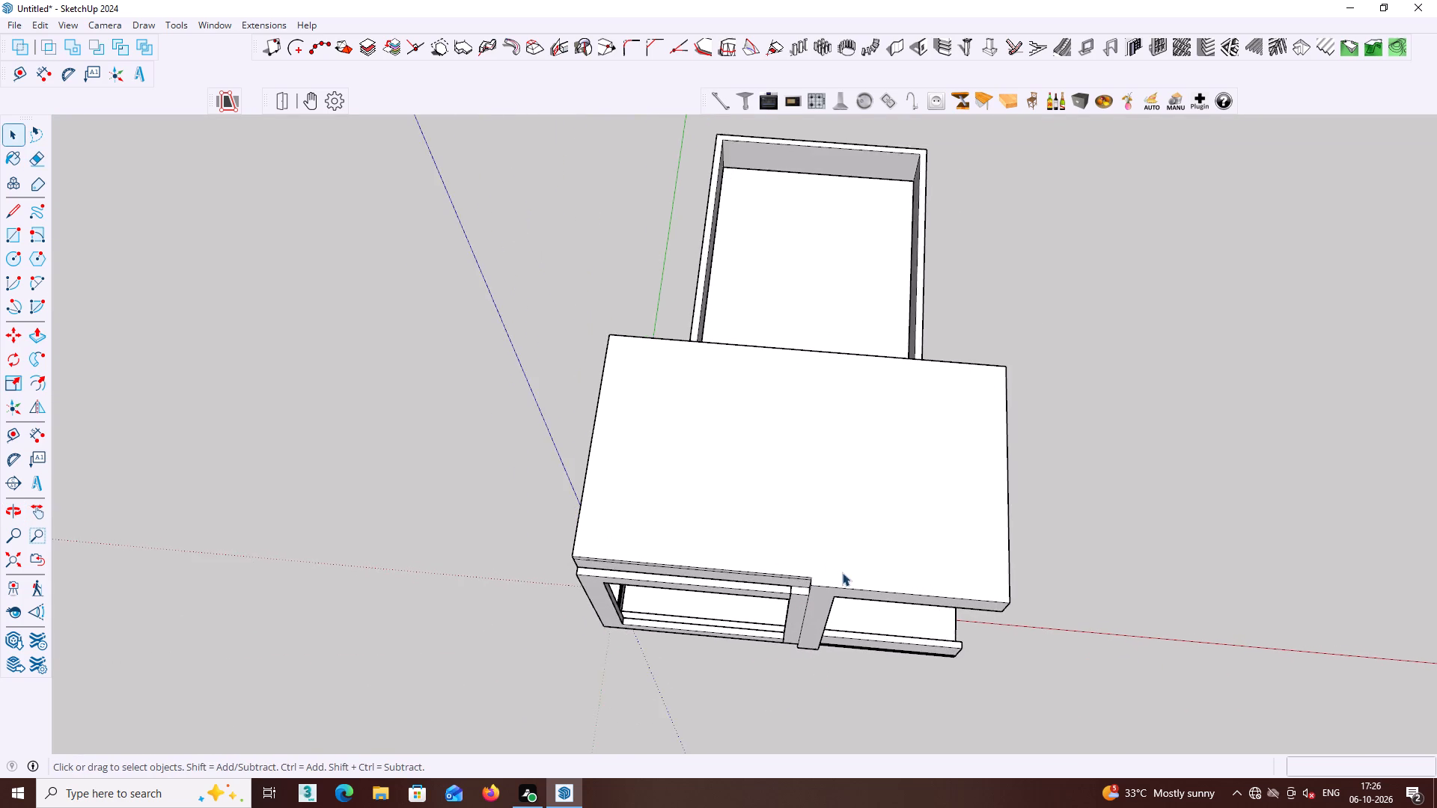
pyautogui.scroll(1, 842, 572)
pyautogui.click(844, 582)
pyautogui.click(823, 580)
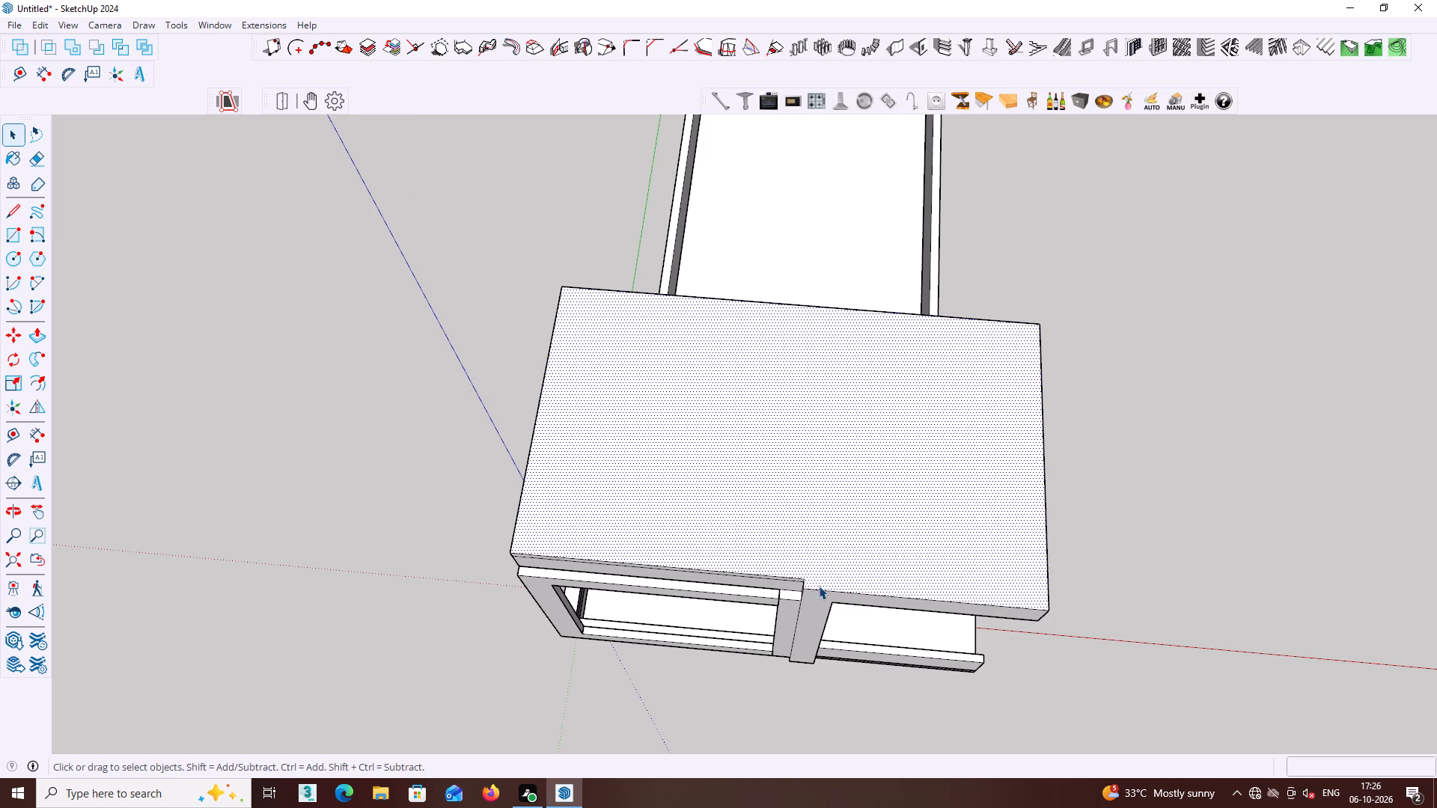
pyautogui.click(1301, 572)
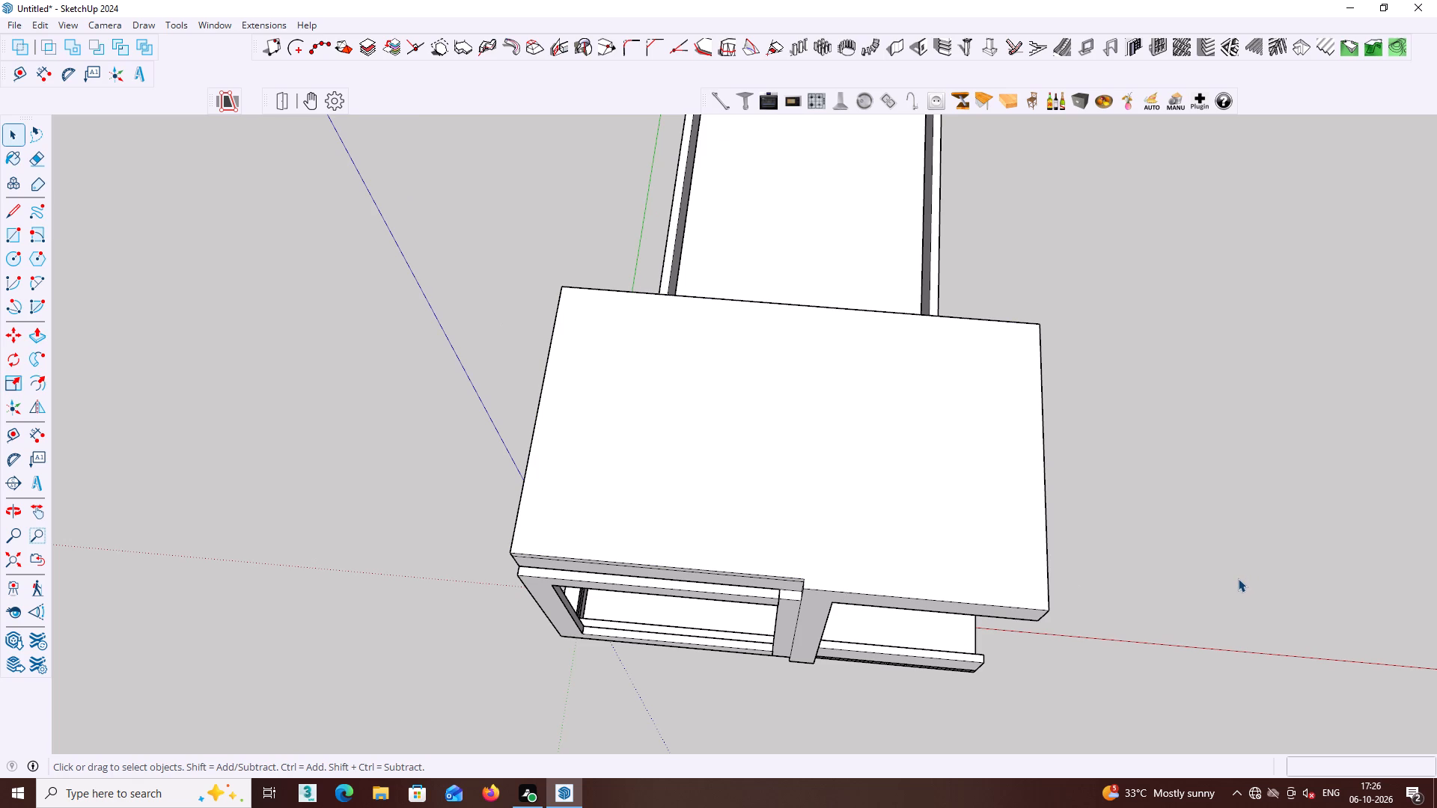
pyautogui.moveTo(914, 586); pyautogui.dragTo(1008, 546, button='middle')
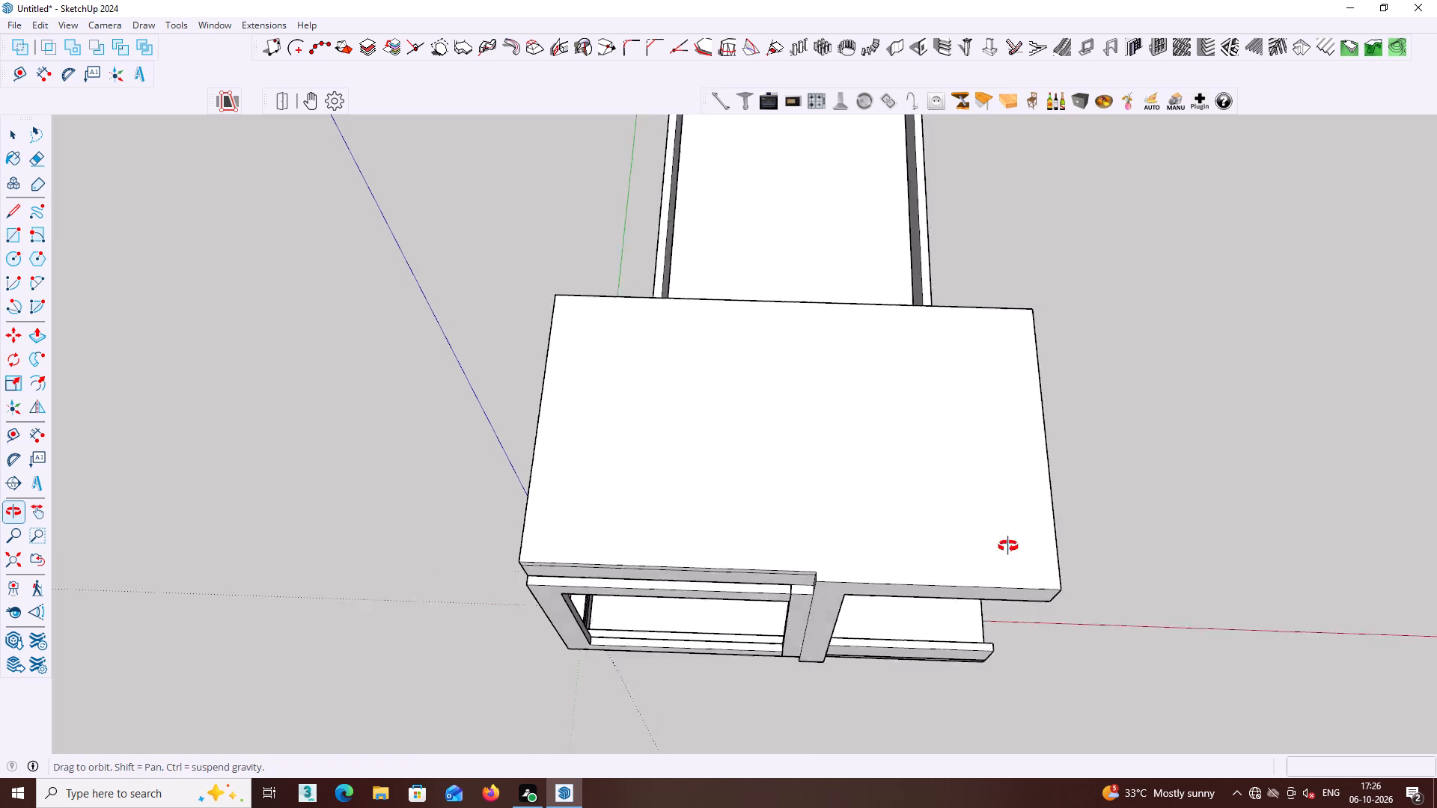
pyautogui.moveTo(1008, 546); pyautogui.dragTo(1125, 462, button='middle')
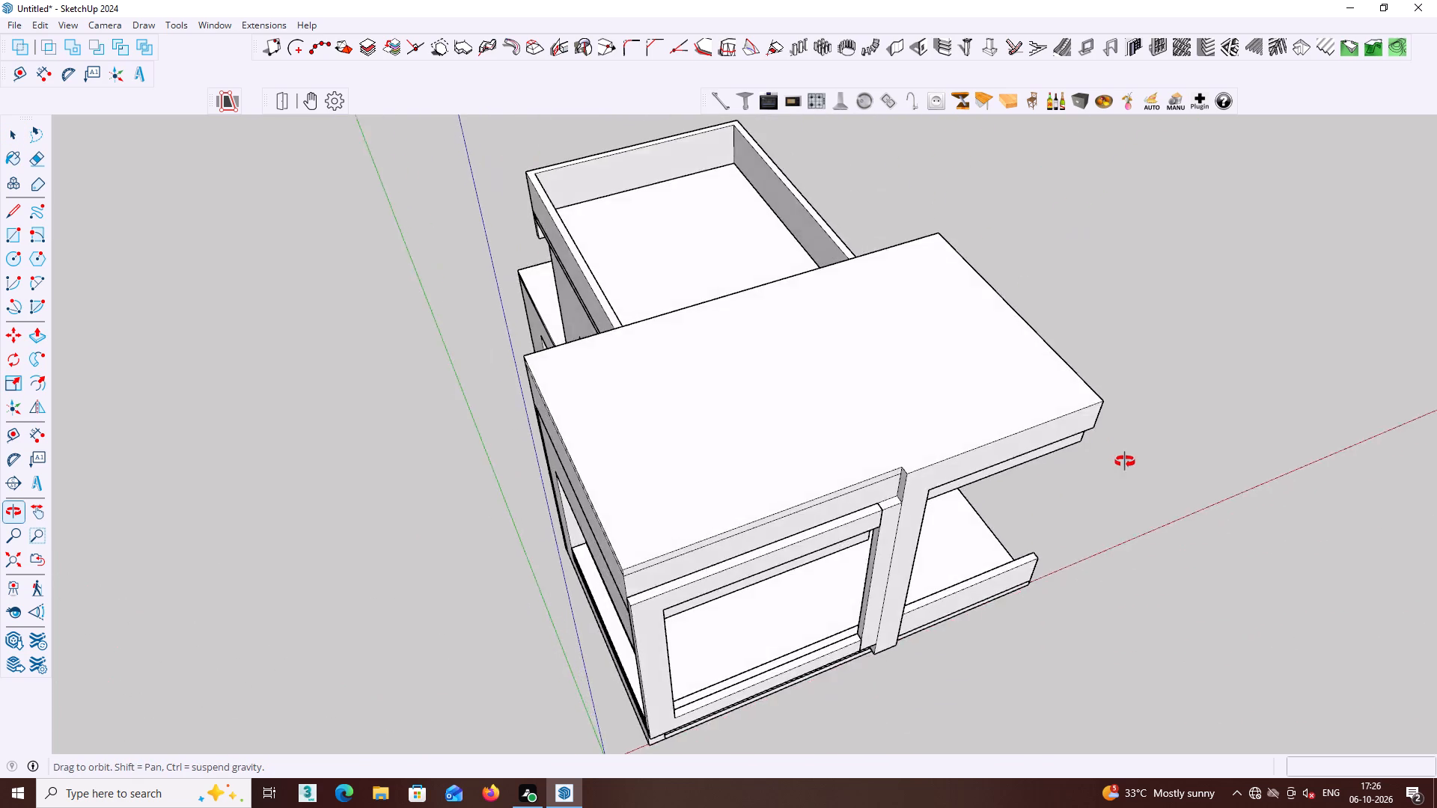
pyautogui.moveTo(1125, 462); pyautogui.dragTo(1031, 268, button='middle')
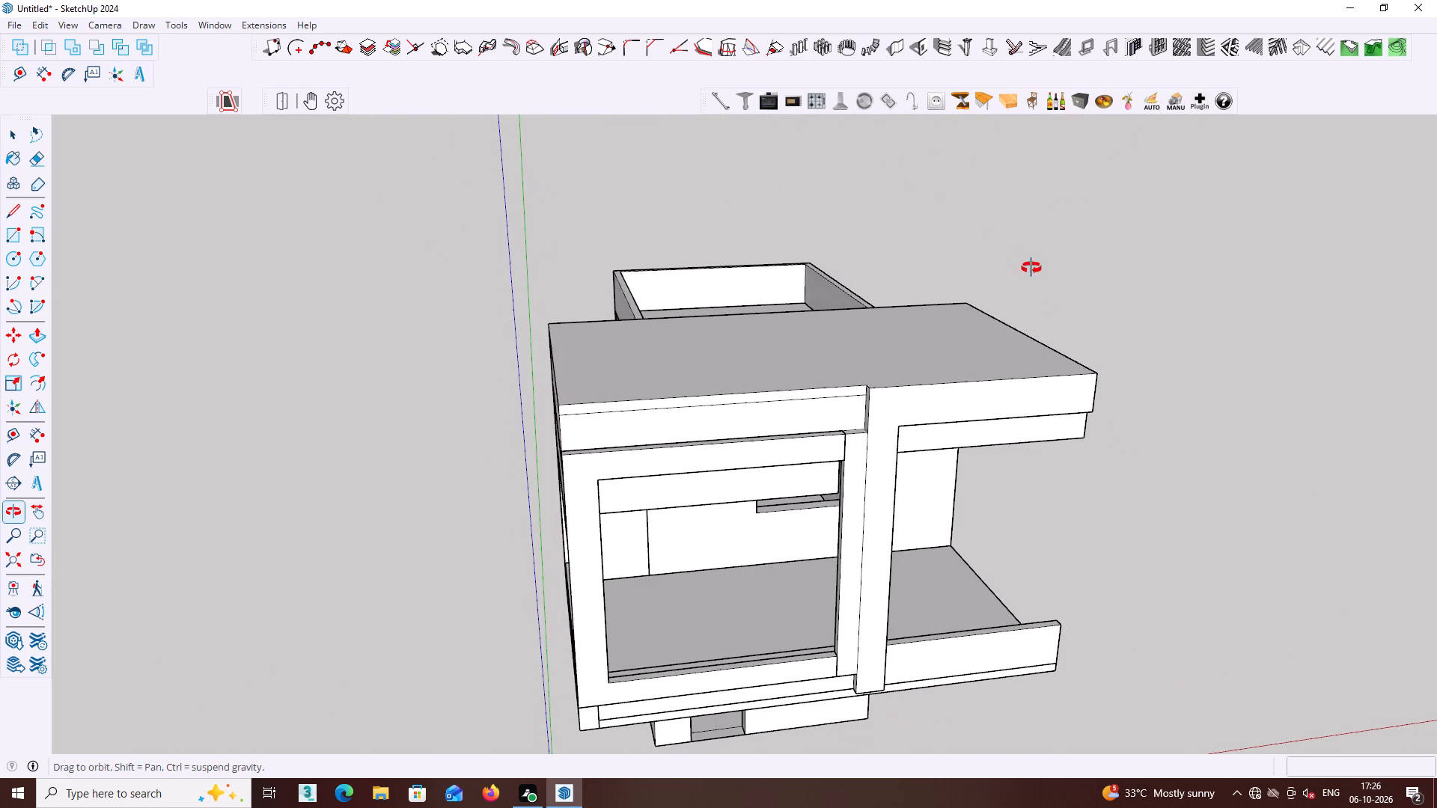
pyautogui.moveTo(1031, 268); pyautogui.dragTo(905, 371, button='middle')
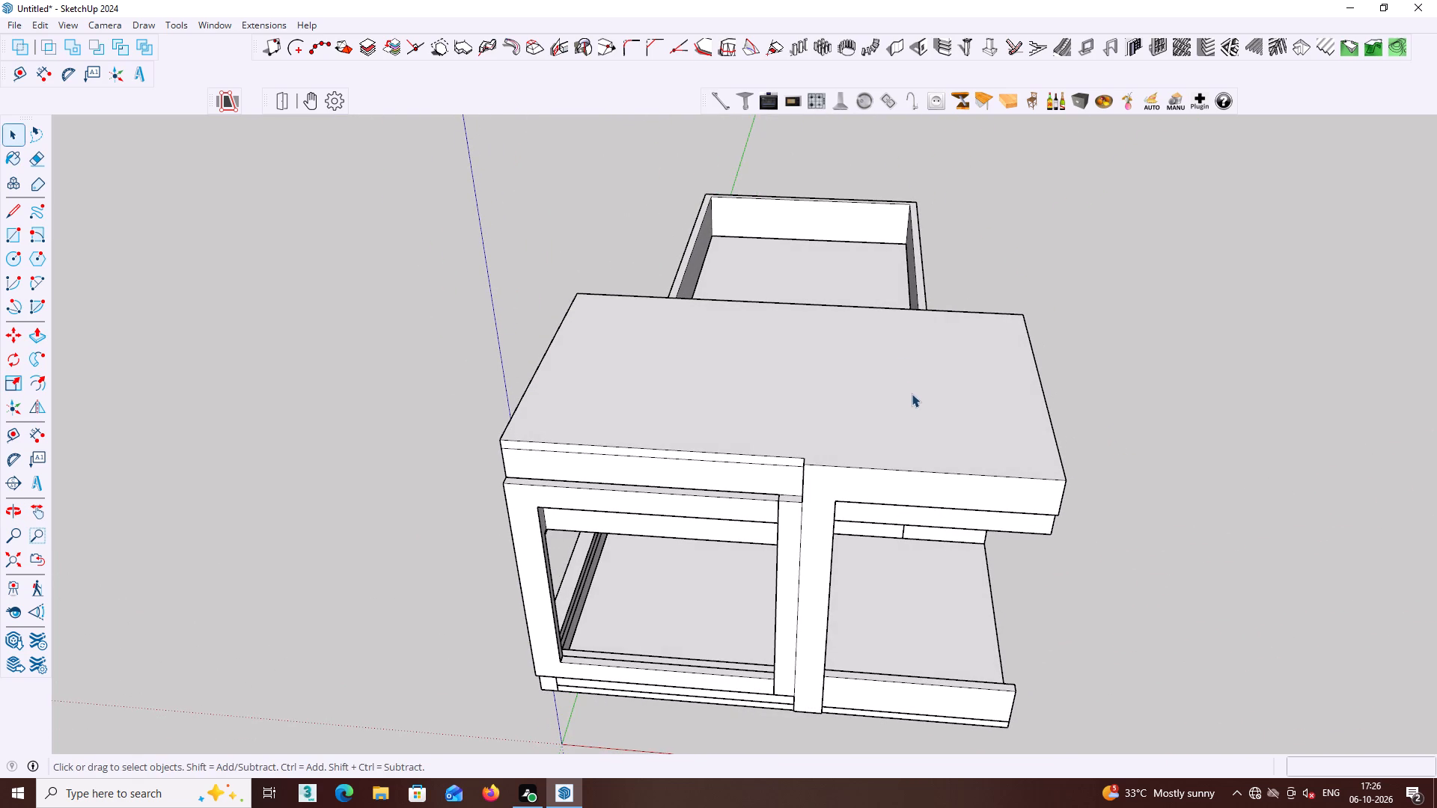
# Draw a narrow rectangle on the roof's top along the extruded band, from the column's inner corner to the roof's outer front corner.
pyautogui.press('r')
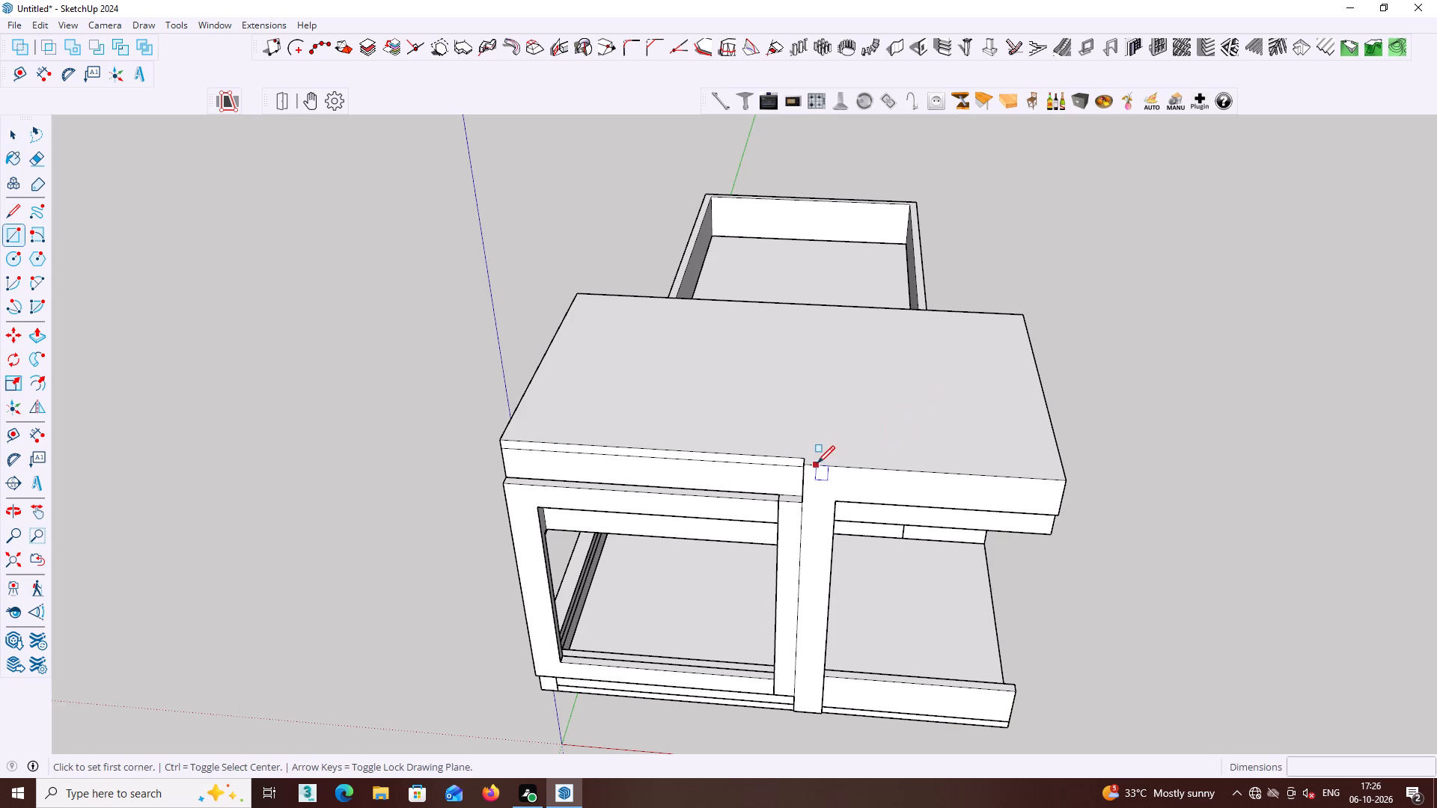
pyautogui.click(806, 456)
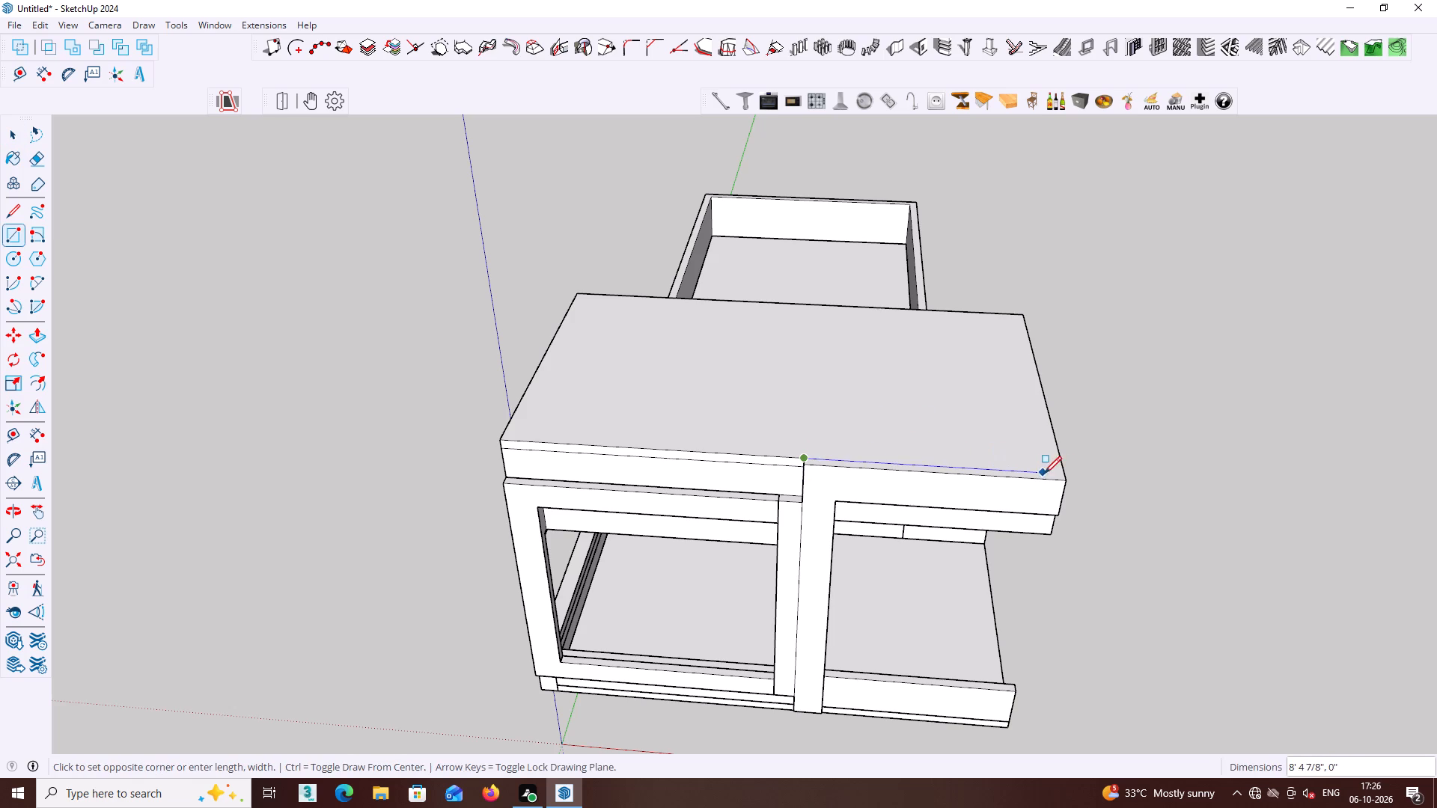
pyautogui.click(1064, 479)
pyautogui.press('space')
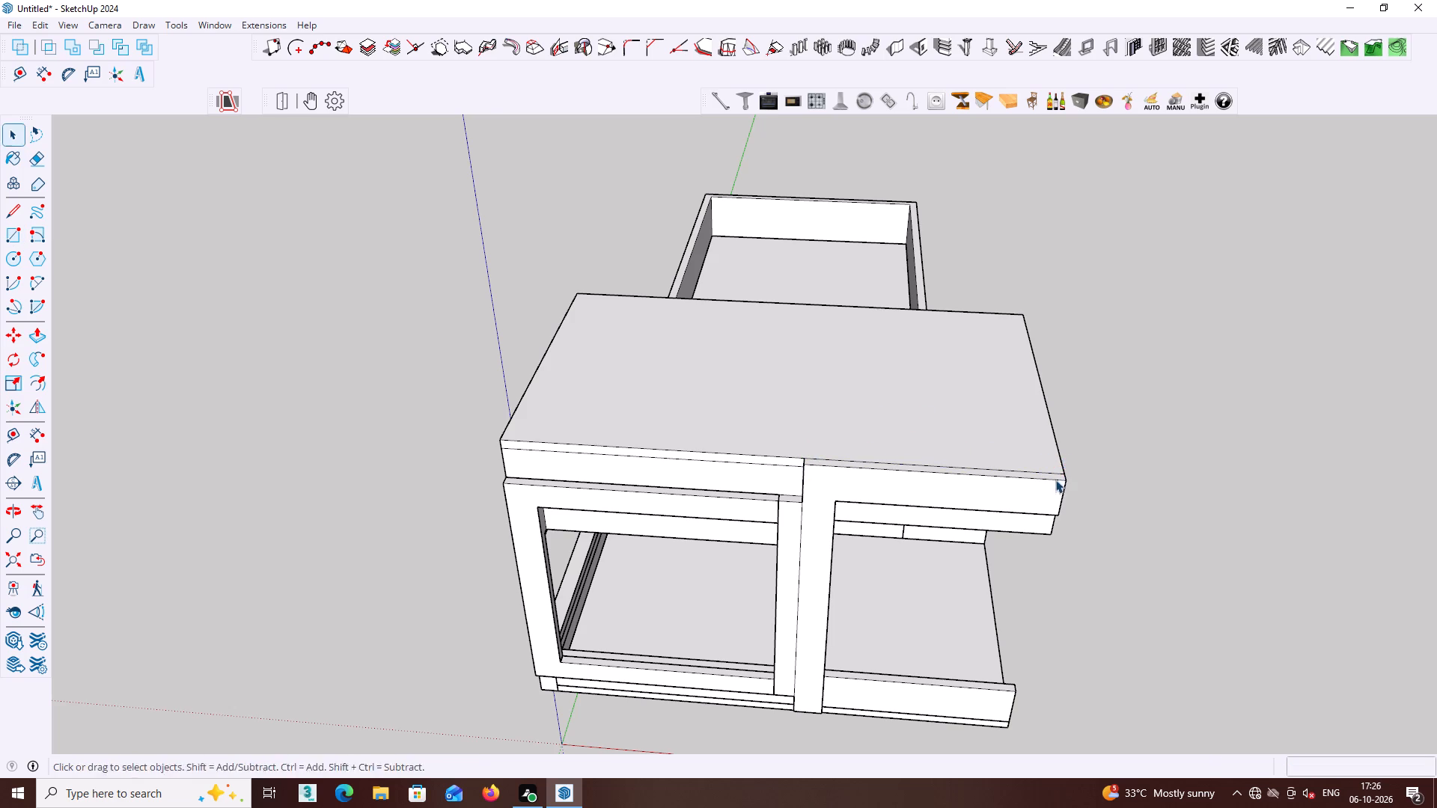
# Extrude the narrow roof strip beside the column upward by about 1' 9 3/16" to form a raised parapet wall.
pyautogui.moveTo(1055, 480); pyautogui.dragTo(1058, 595, button='middle')
pyautogui.scroll(-1, 1056, 483)
pyautogui.scroll(3, 1026, 542)
pyautogui.click(1028, 527)
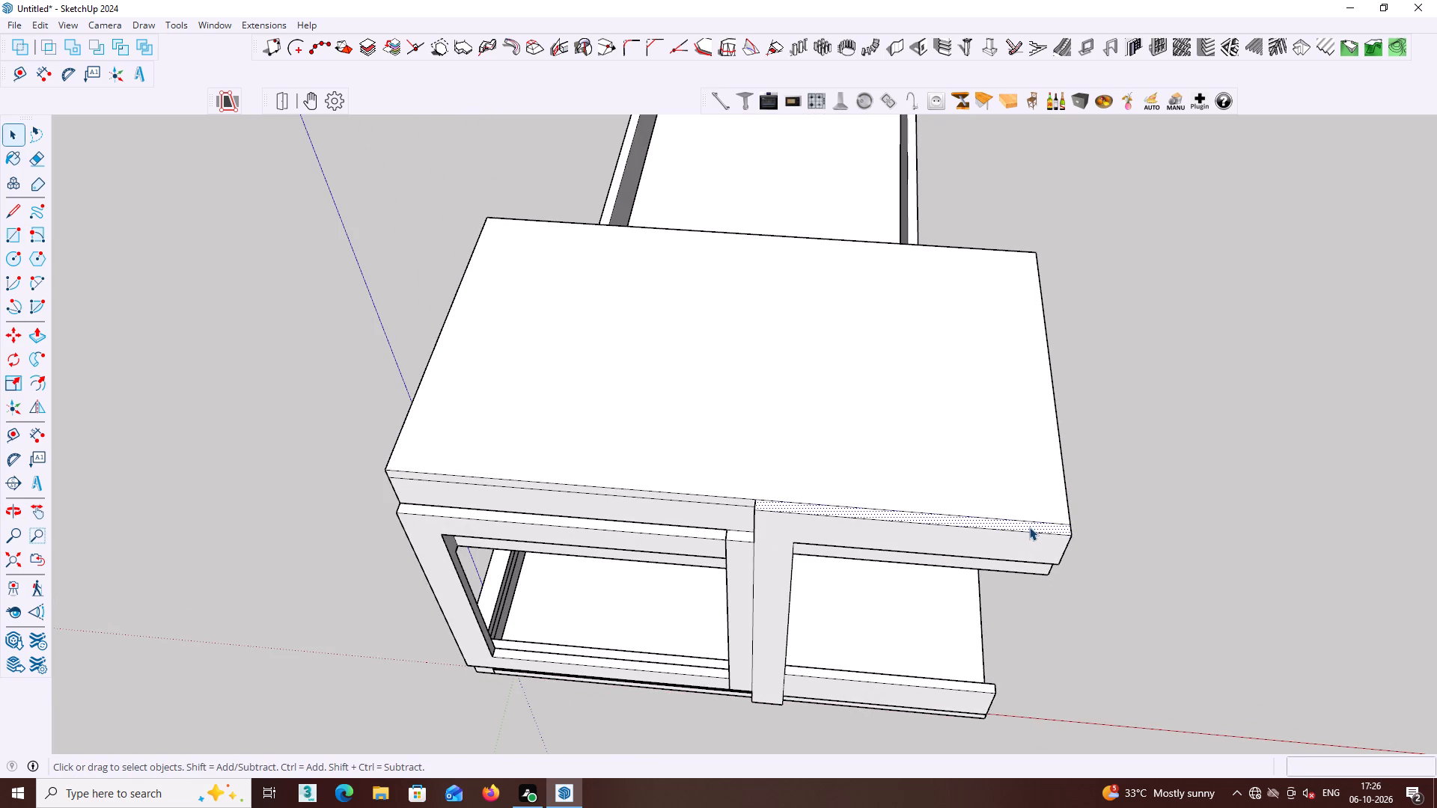
pyautogui.press('p')
pyautogui.click(1029, 527)
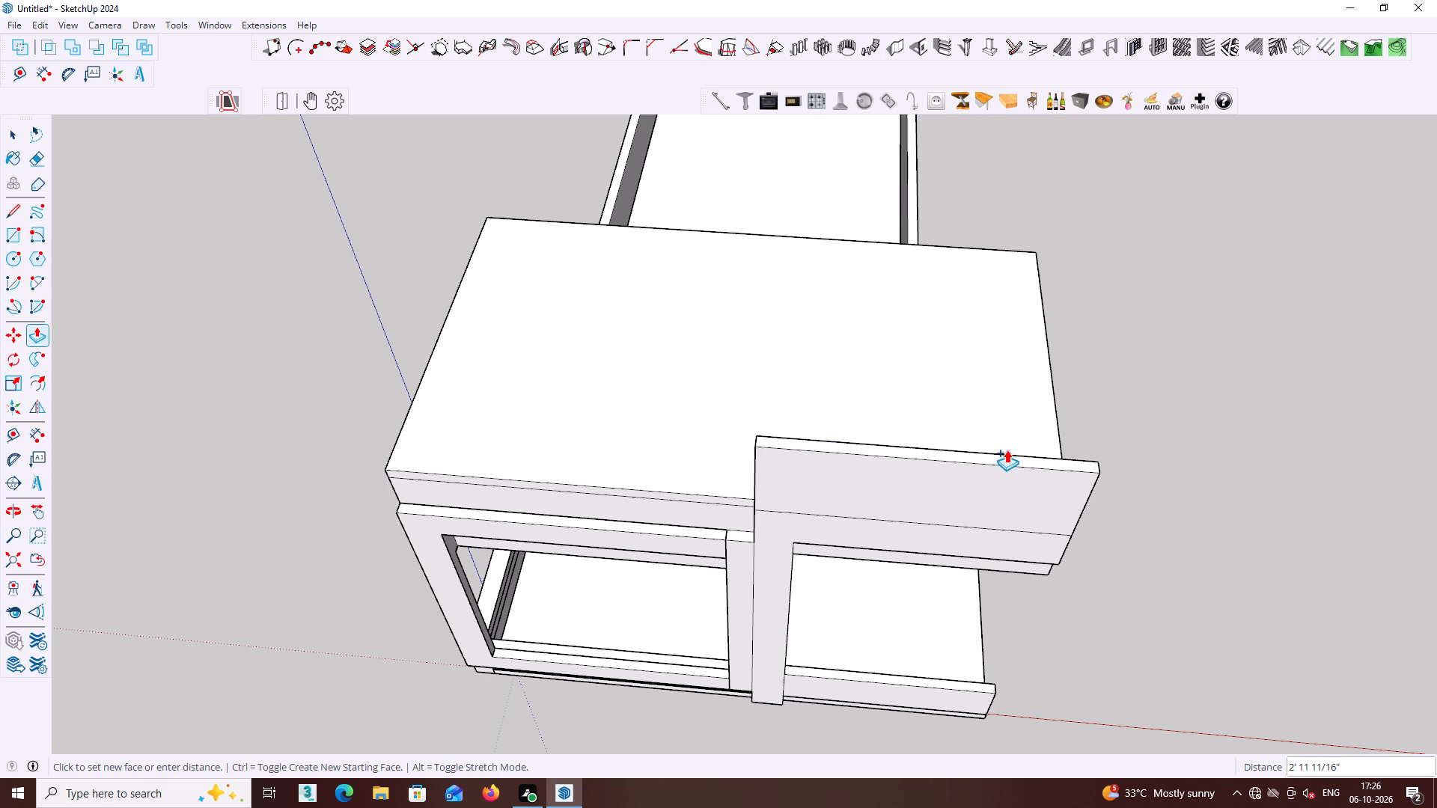
pyautogui.moveTo(1012, 450); pyautogui.dragTo(984, 272, button='middle')
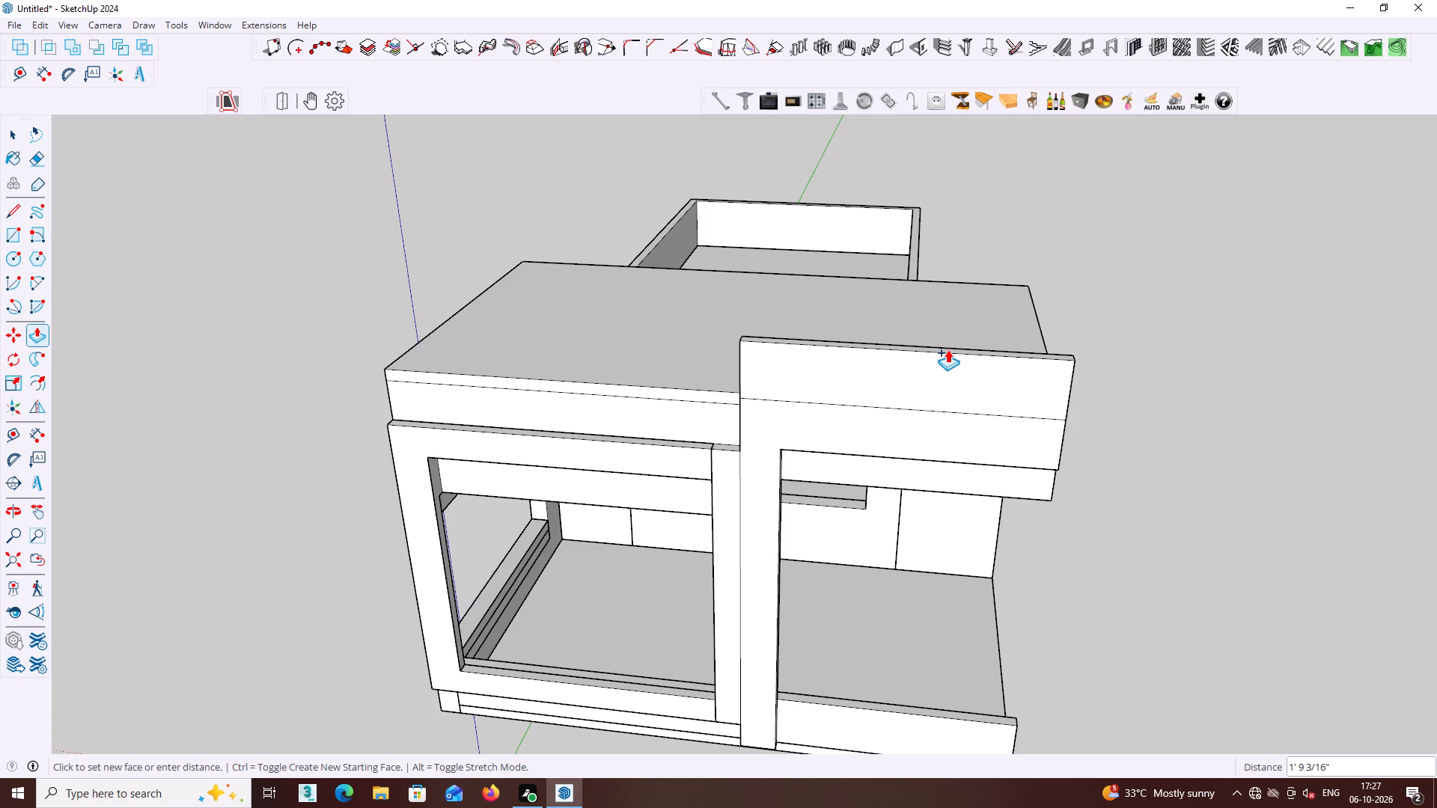
pyautogui.click(948, 349)
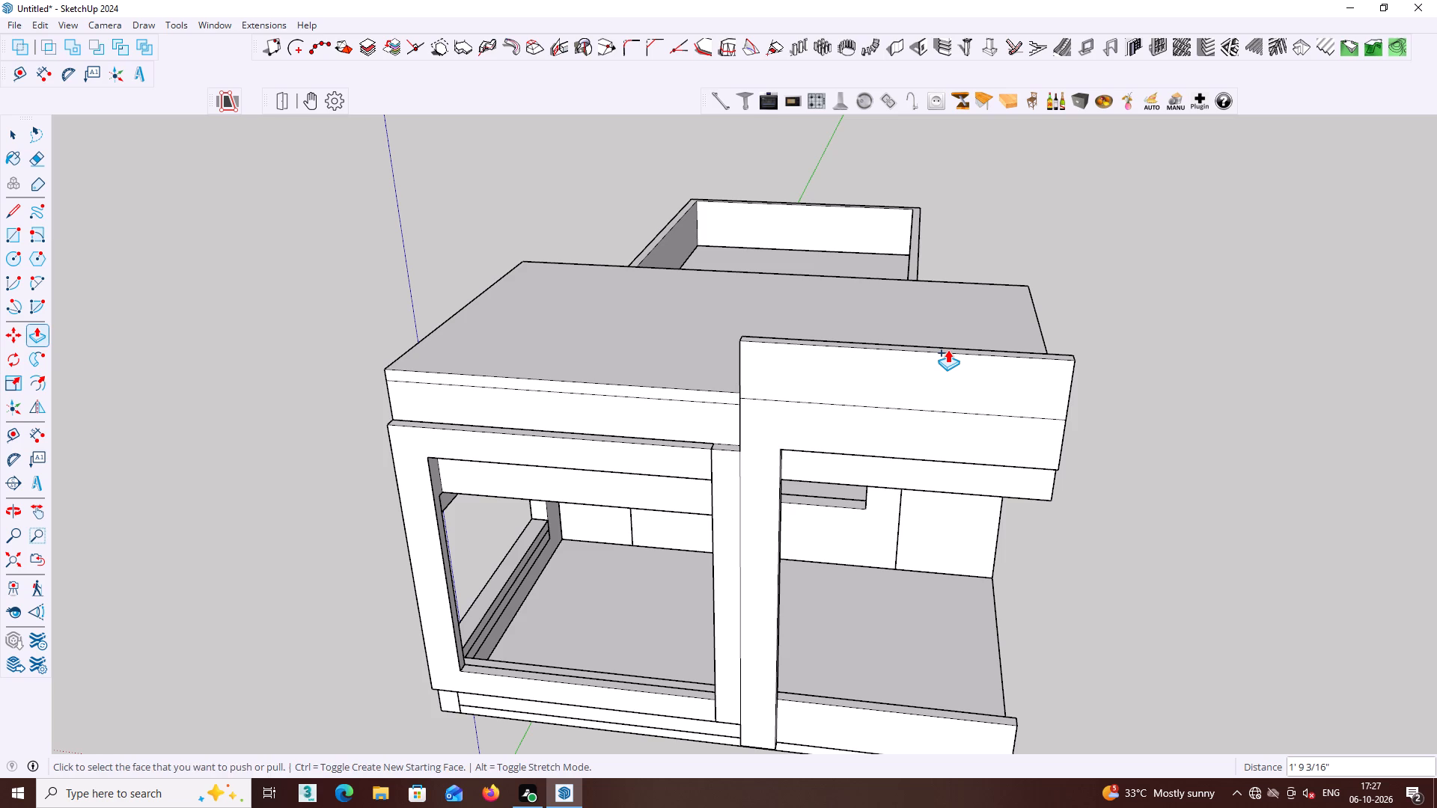
pyautogui.press('space')
# Extrude the top face of the raised parapet wall upward by about 3 9/16" as a separate coping layer.
pyautogui.moveTo(969, 389); pyautogui.dragTo(1016, 537, button='middle')
pyautogui.scroll(3, 814, 462)
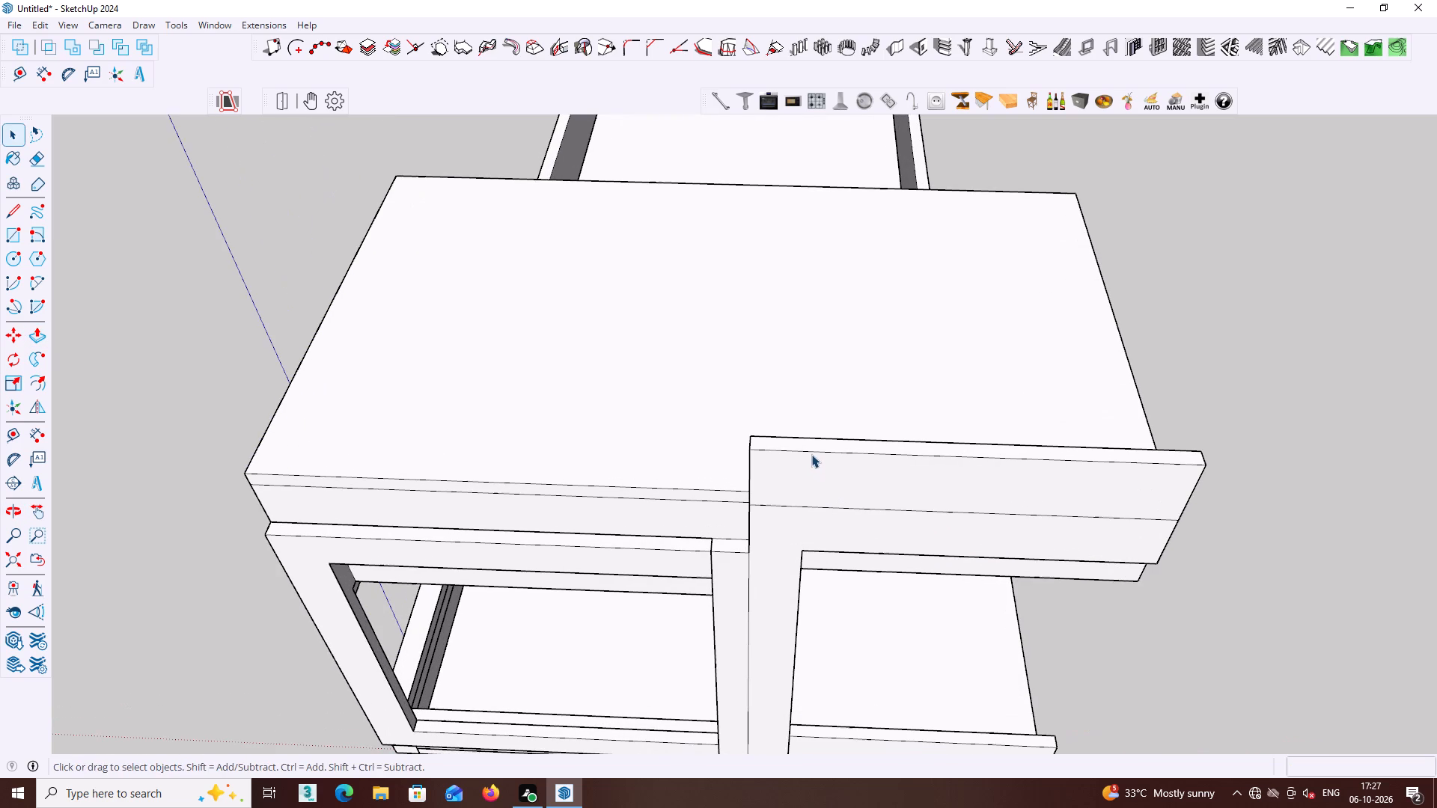
pyautogui.moveTo(813, 447); pyautogui.dragTo(824, 465, button='middle')
pyautogui.scroll(1, 823, 465)
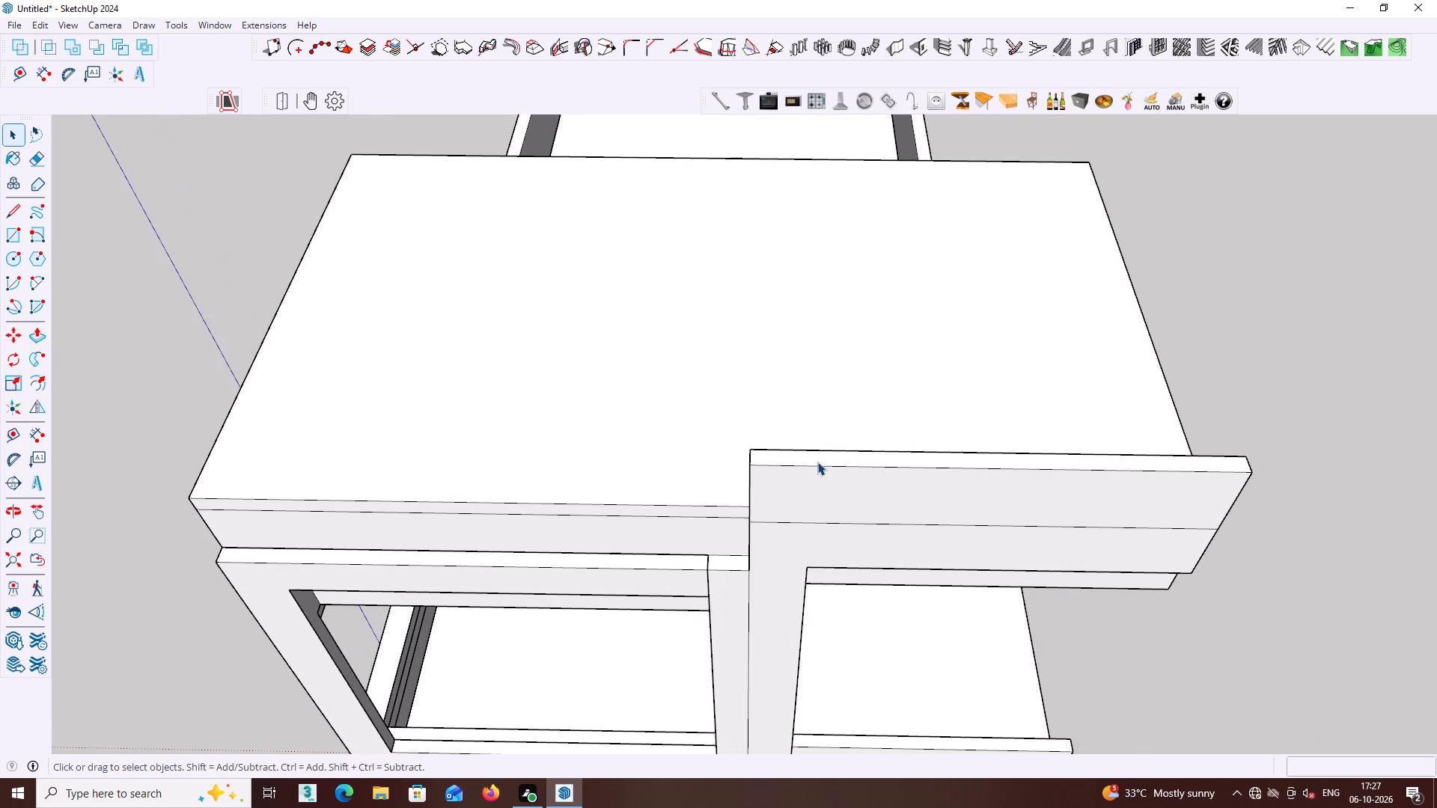
pyautogui.click(817, 462)
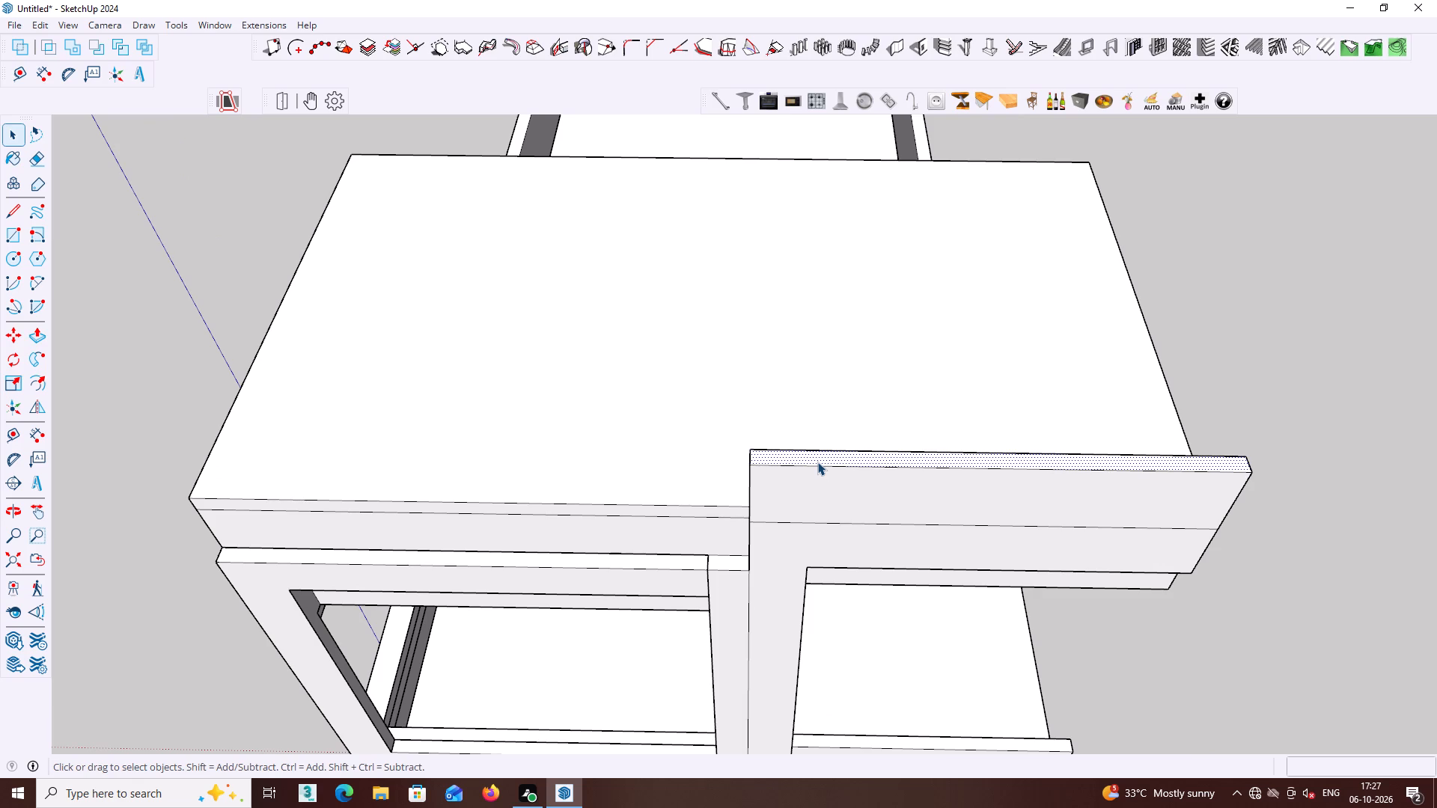
pyautogui.press('p')
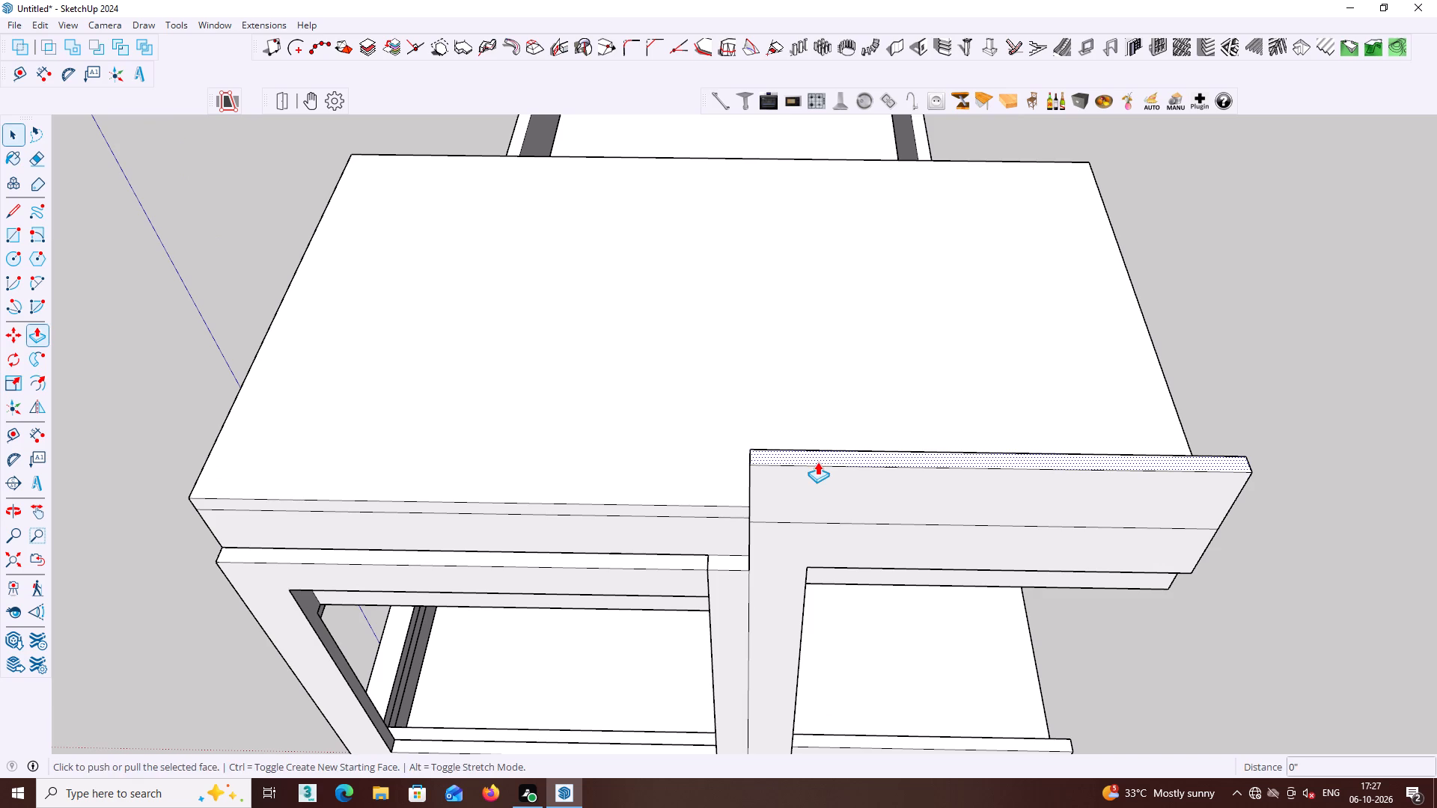
pyautogui.click(817, 462)
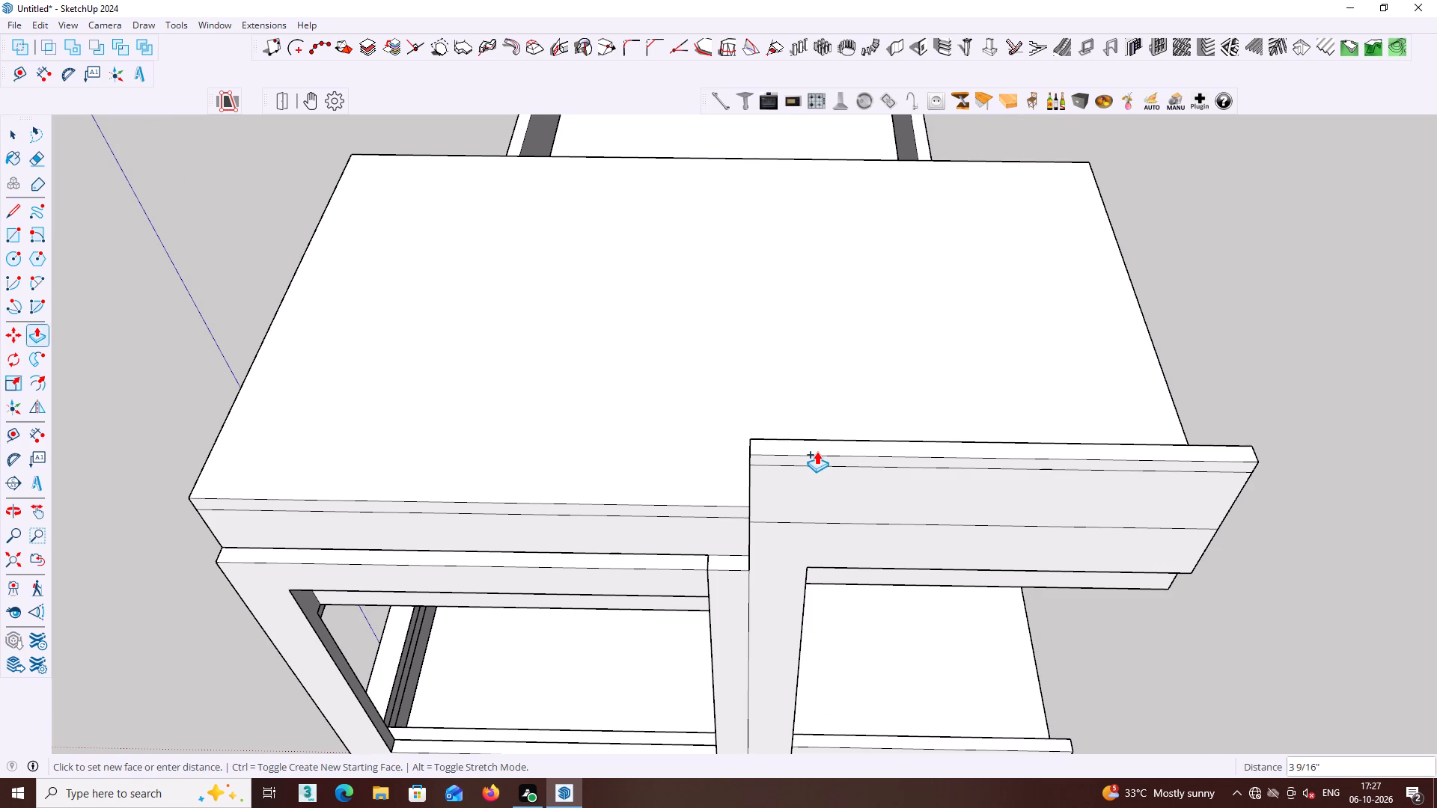
pyautogui.click(817, 453)
pyautogui.press('space')
# Extrude the coping layer's front face outward by about 2 15/16" so it overhangs the parapet wall.
pyautogui.moveTo(829, 459); pyautogui.dragTo(832, 456, button='middle')
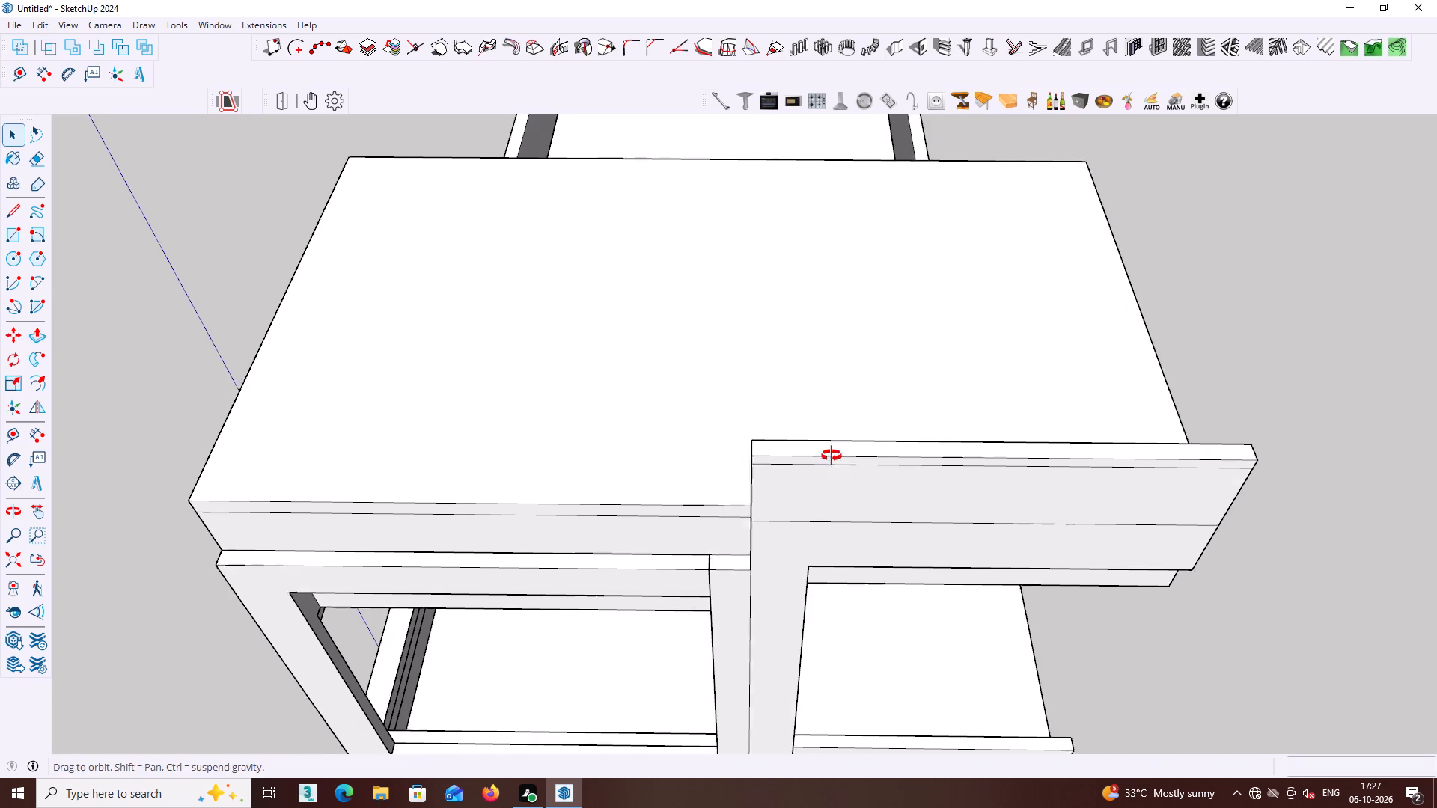
pyautogui.moveTo(832, 456); pyautogui.dragTo(831, 414, button='middle')
pyautogui.scroll(2, 838, 431)
pyautogui.click(839, 425)
pyautogui.press('p')
pyautogui.click(839, 425)
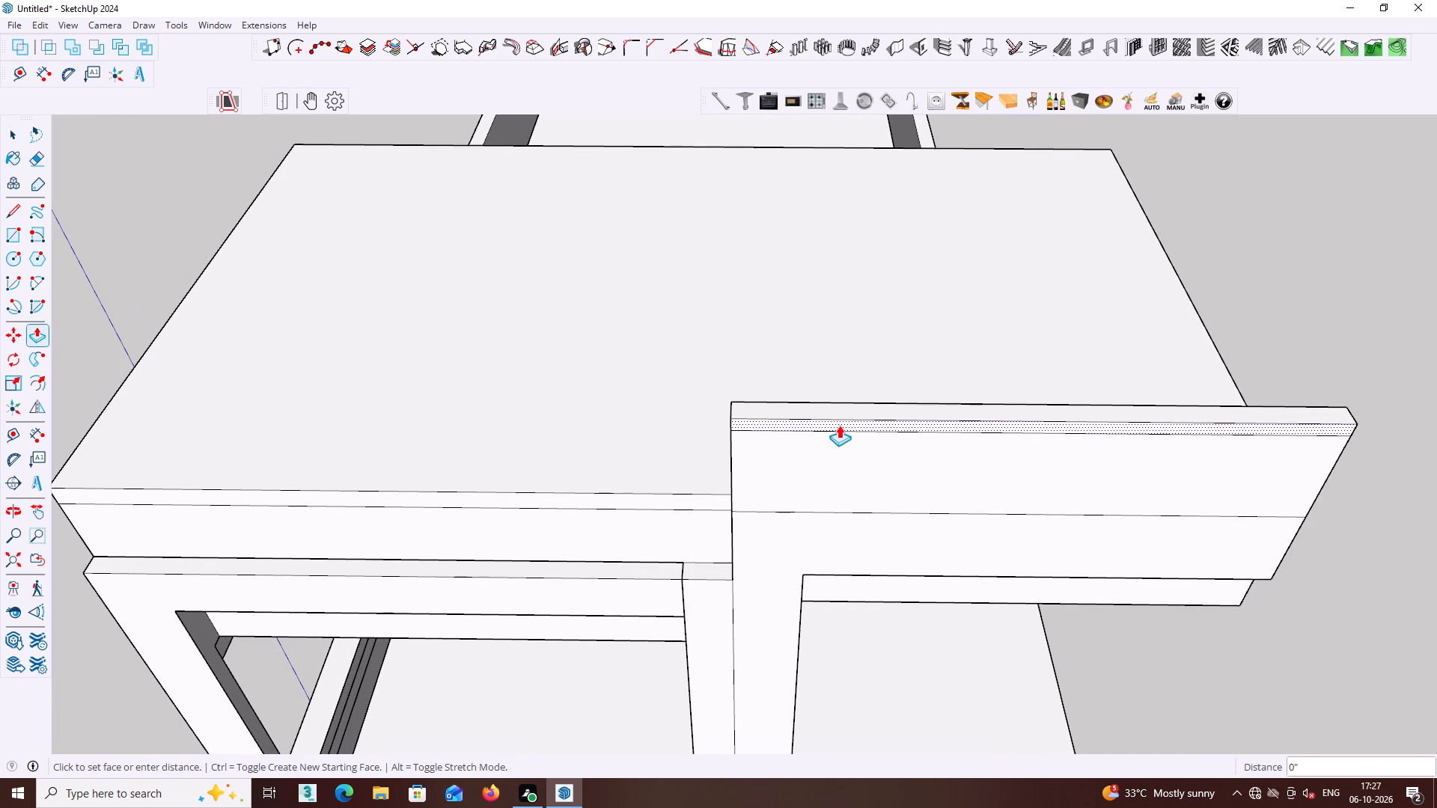
pyautogui.moveTo(827, 433); pyautogui.dragTo(791, 337, button='middle')
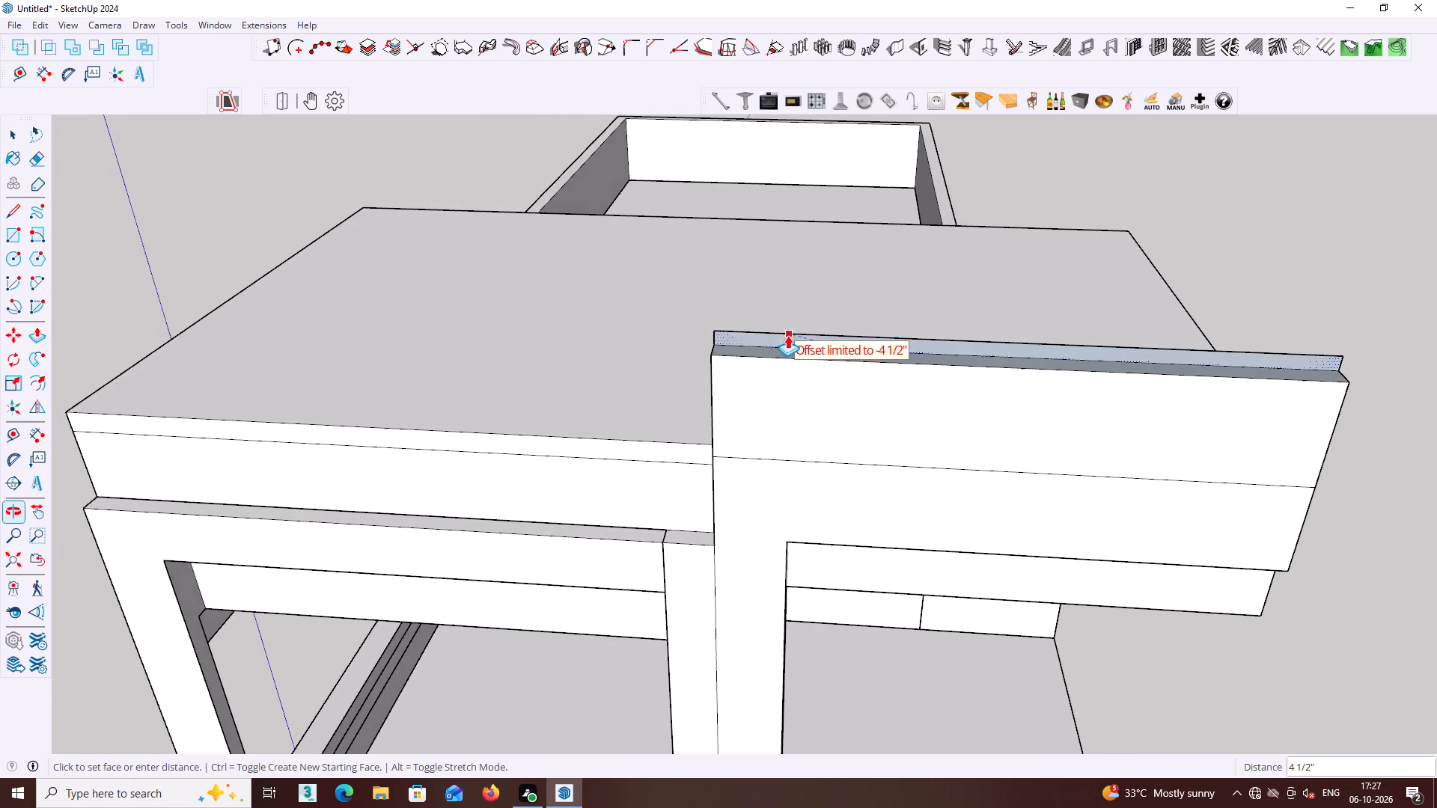
pyautogui.moveTo(713, 363); pyautogui.dragTo(753, 200, button='middle')
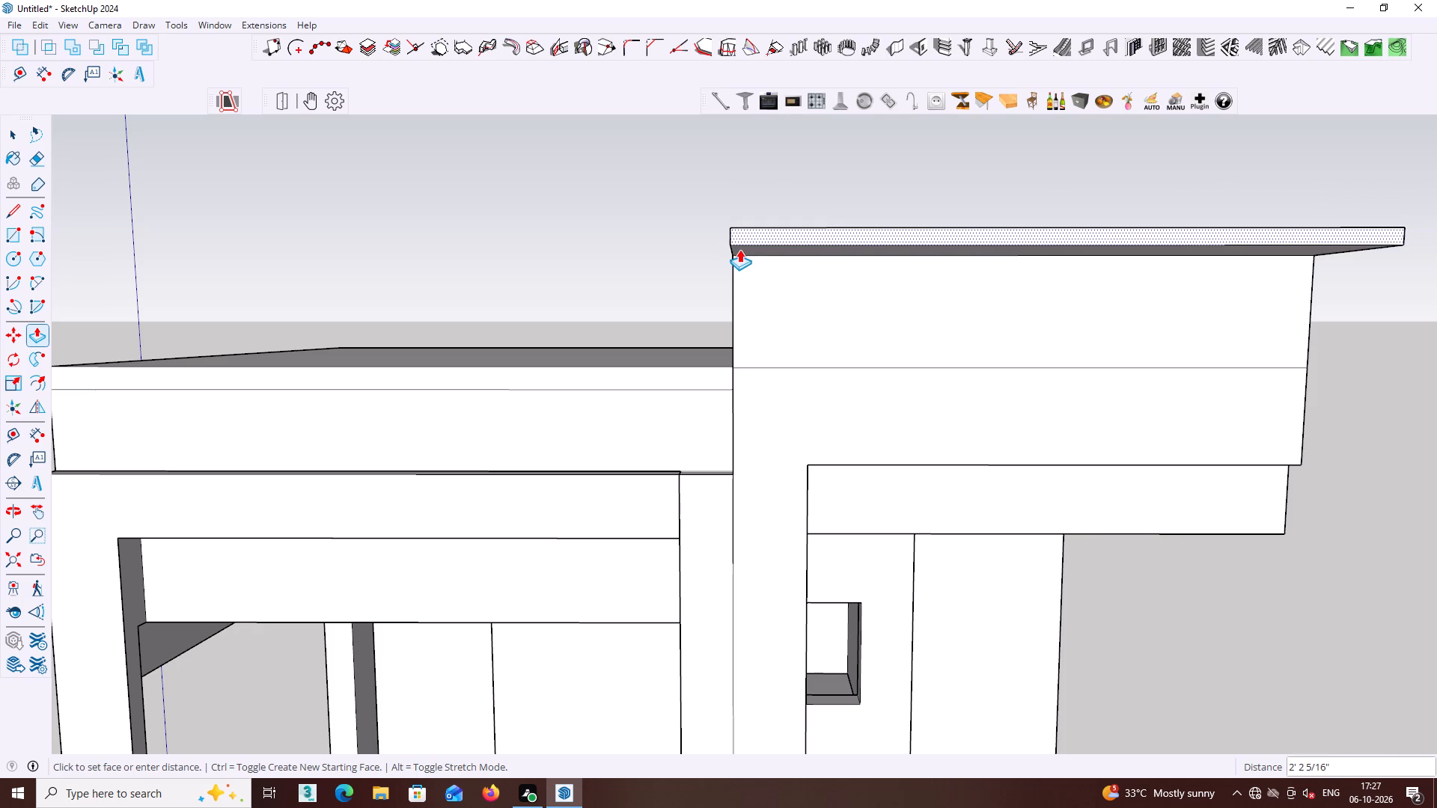
pyautogui.scroll(6, 739, 249)
pyautogui.moveTo(739, 250); pyautogui.dragTo(861, 290, button='middle')
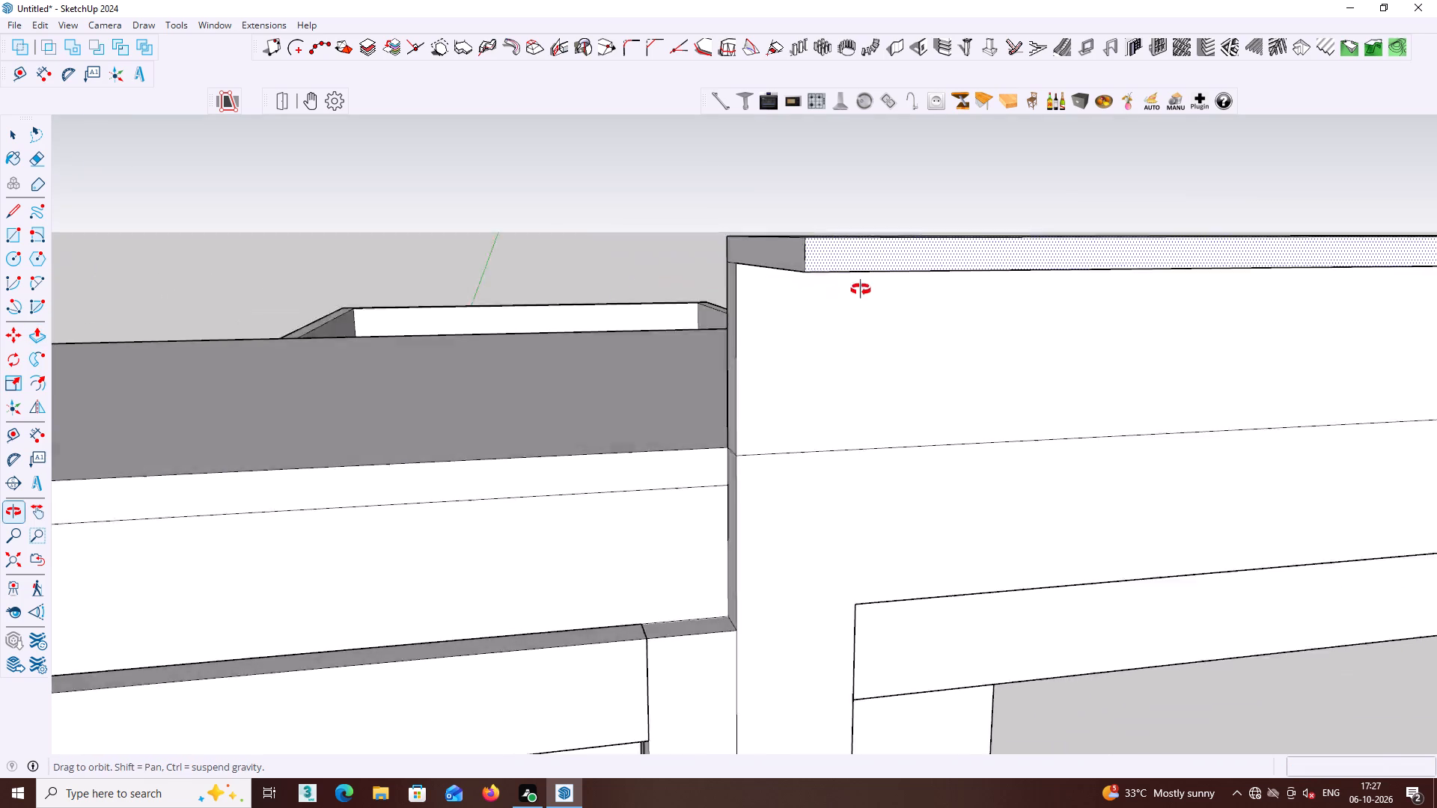
pyautogui.moveTo(861, 290); pyautogui.dragTo(1114, 321, button='middle')
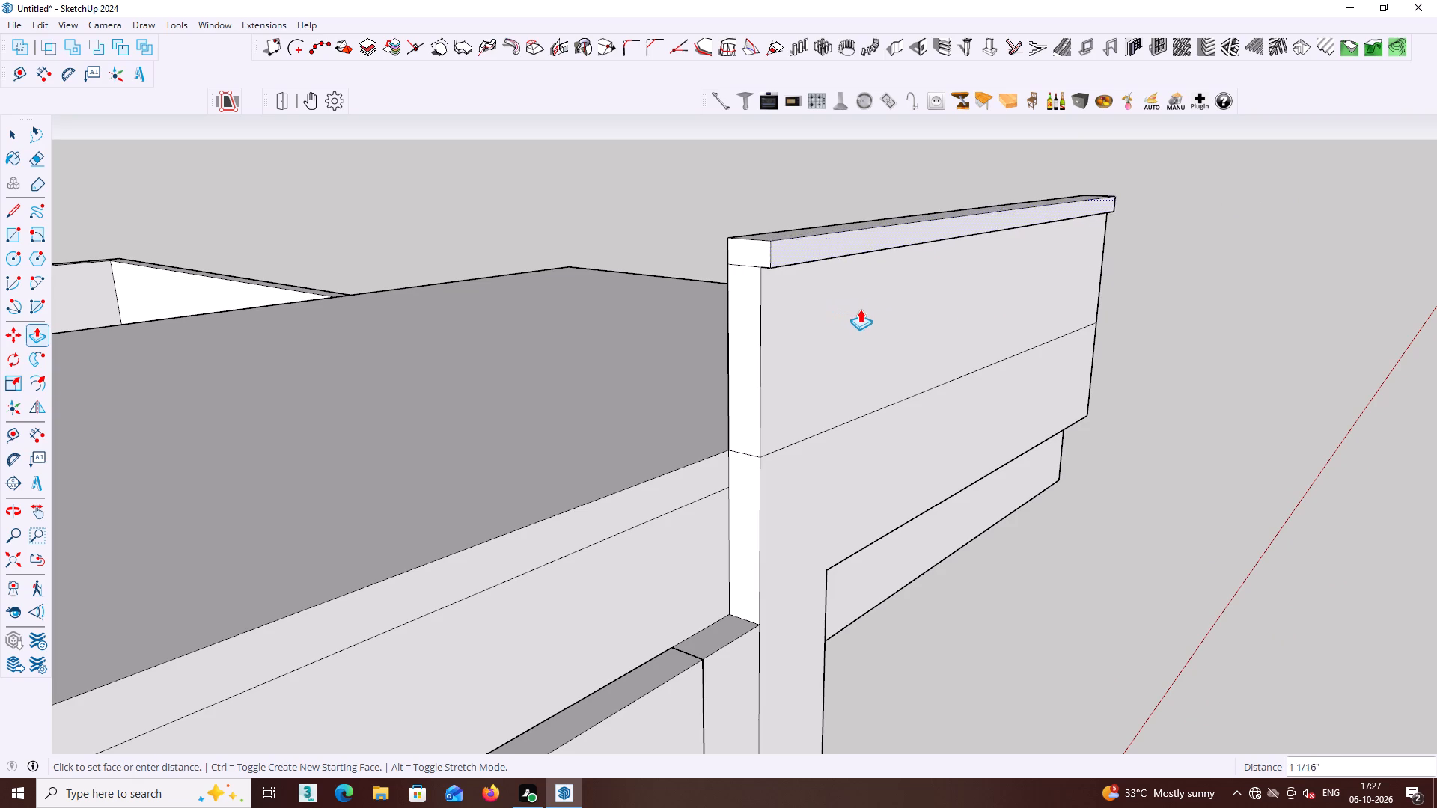
pyautogui.click(868, 310)
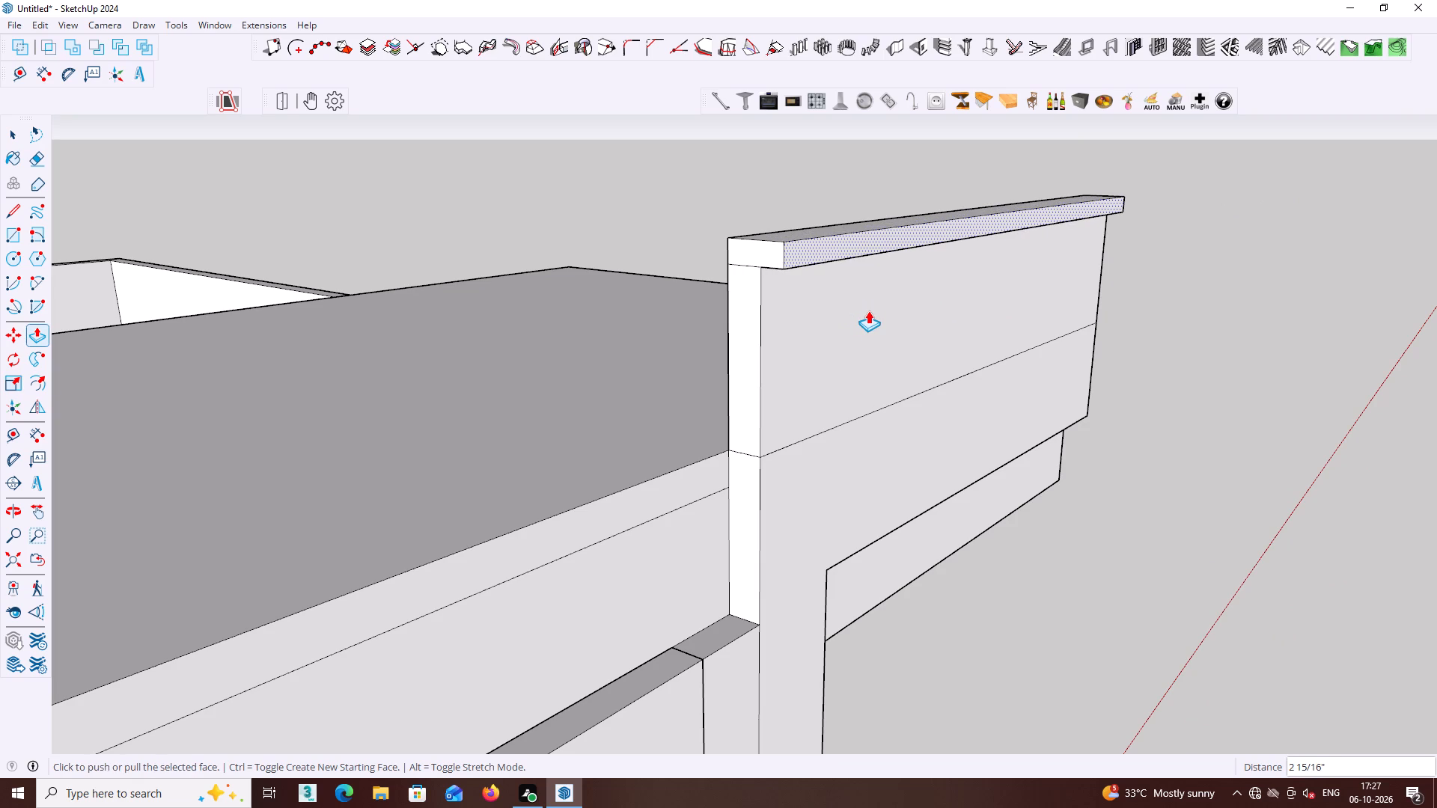
pyautogui.scroll(1, 766, 254)
pyautogui.press('space')
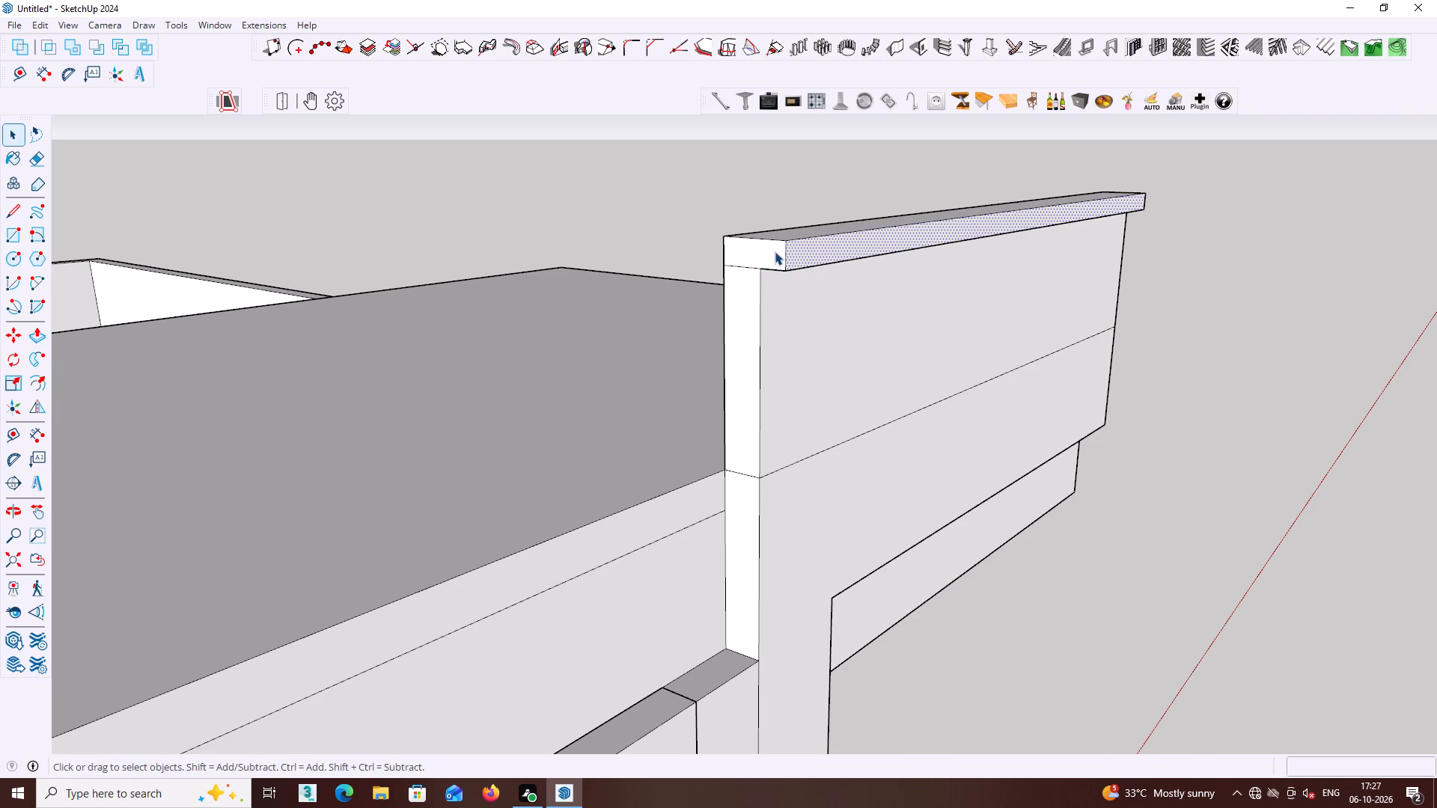
# Extend the coping's column-side end and its roof-side back face by the same 2 15/16" overhang.
pyautogui.click(773, 251)
pyautogui.press('p')
pyautogui.doubleClick(773, 251)
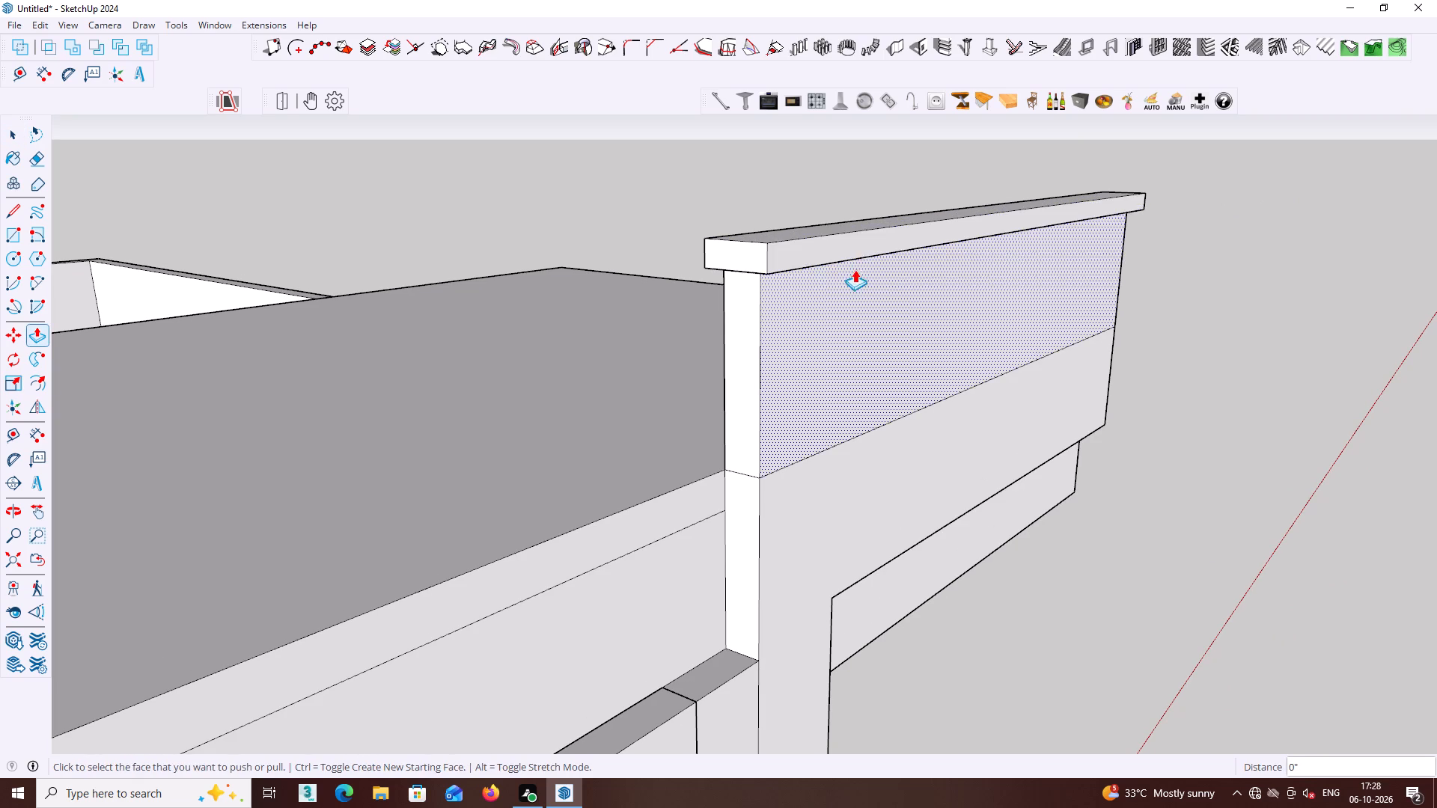
pyautogui.moveTo(841, 263); pyautogui.dragTo(1275, 359, button='middle')
pyautogui.scroll(1, 979, 278)
pyautogui.doubleClick(1010, 275)
pyautogui.moveTo(1013, 271); pyautogui.dragTo(1004, 270, button='middle')
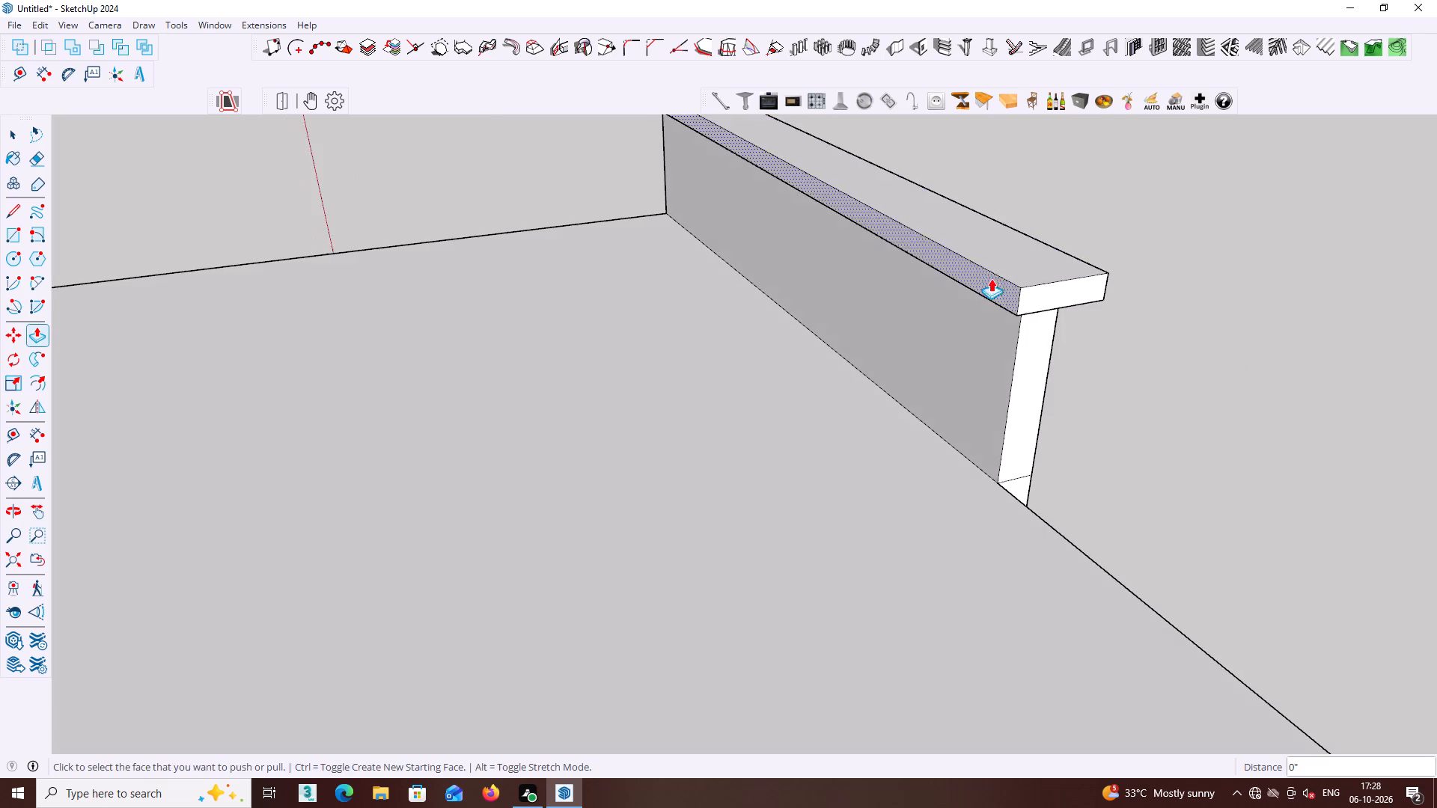
pyautogui.middleClick(992, 277)
# Extend the coping's outer end face by the same 2 15/16" overhang.
pyautogui.scroll(-1, 992, 278)
pyautogui.moveTo(1078, 298); pyautogui.dragTo(394, 343, button='middle')
pyautogui.scroll(-3, 1120, 317)
pyautogui.scroll(-1, 1217, 340)
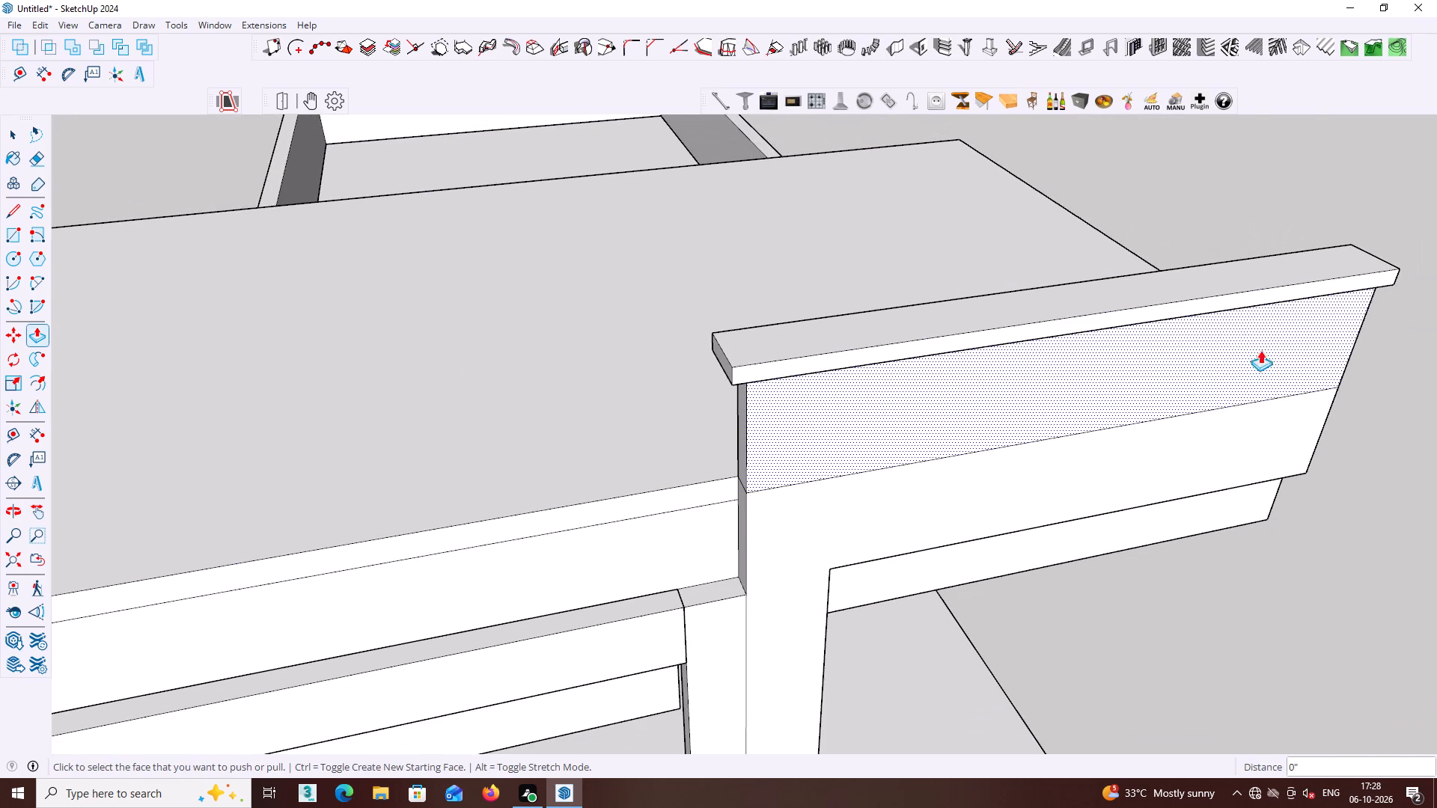
pyautogui.keyDown('shift'); pyautogui.moveTo(1263, 349); pyautogui.dragTo(732, 342, button='middle'); pyautogui.keyUp('shift')
pyautogui.moveTo(954, 297); pyautogui.dragTo(467, 310, button='middle')
pyautogui.moveTo(655, 275); pyautogui.dragTo(497, 277, button='middle')
pyautogui.scroll(2, 633, 265)
pyautogui.doubleClick(576, 254)
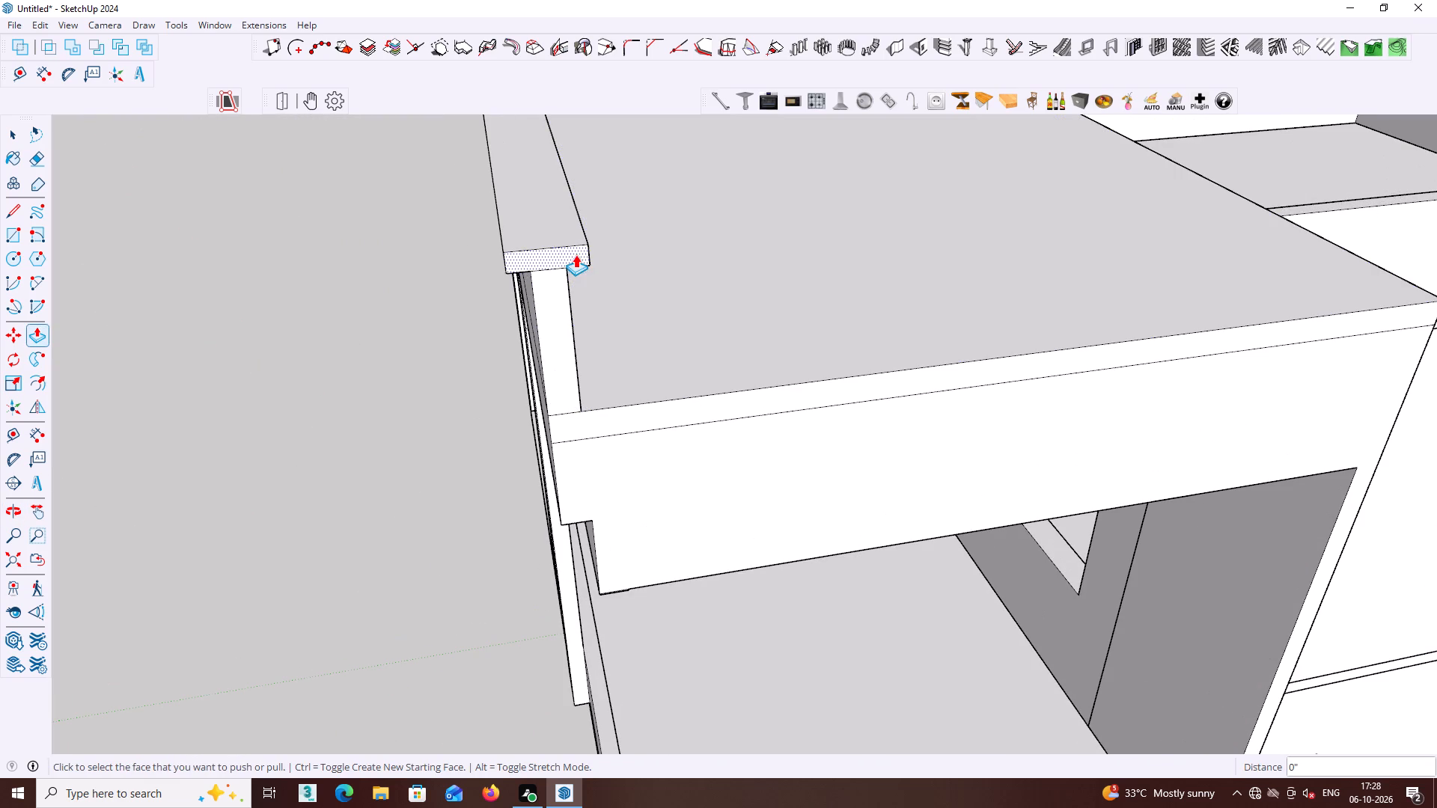
# Examine the coping's overhang on all sides from above, from the roof side and from the front.
pyautogui.scroll(-1, 576, 256)
pyautogui.moveTo(592, 251); pyautogui.dragTo(348, 265, button='middle')
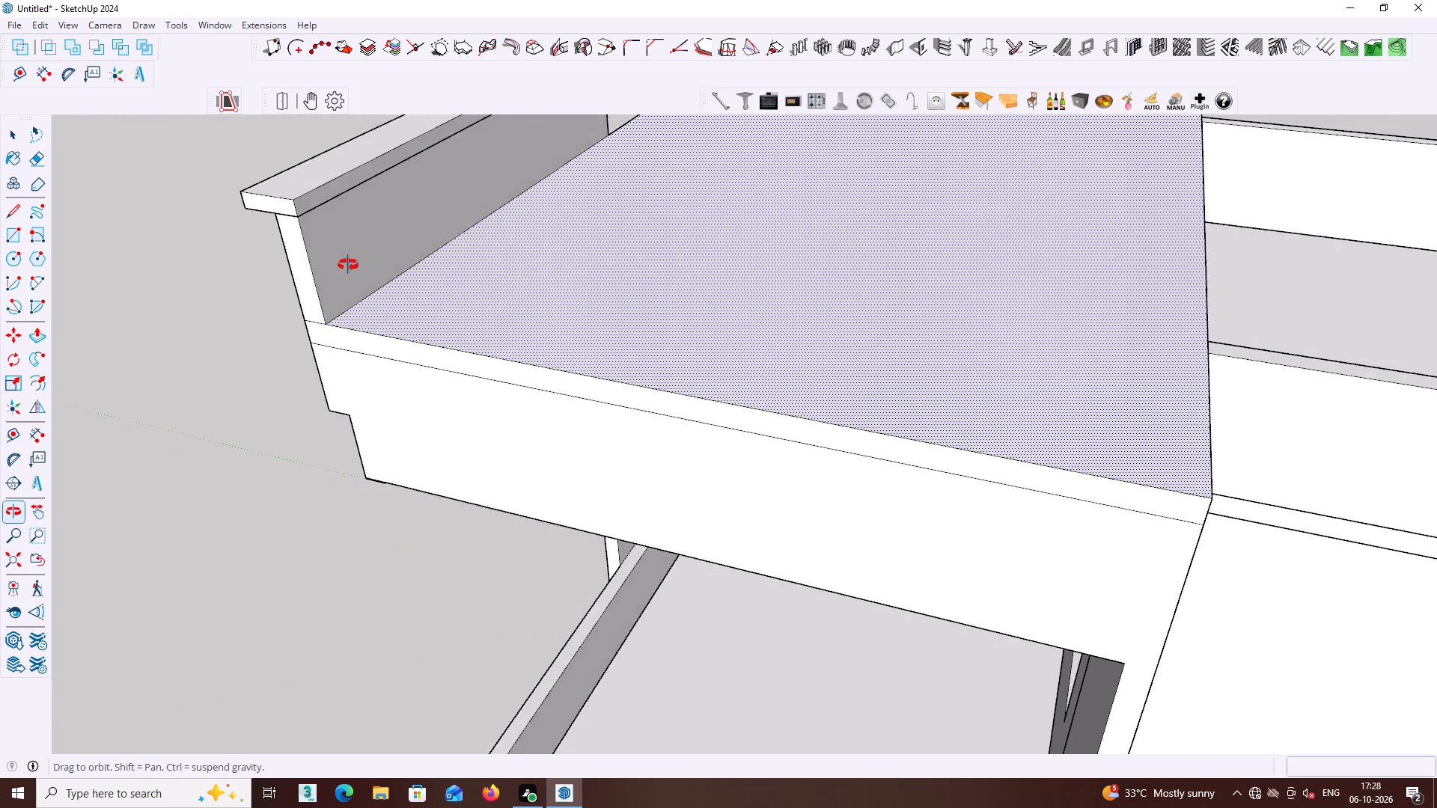
pyautogui.moveTo(348, 265); pyautogui.dragTo(510, 360, button='middle')
pyautogui.scroll(-1, 350, 282)
pyautogui.scroll(-3, 433, 290)
pyautogui.moveTo(495, 237); pyautogui.dragTo(677, 322, button='middle')
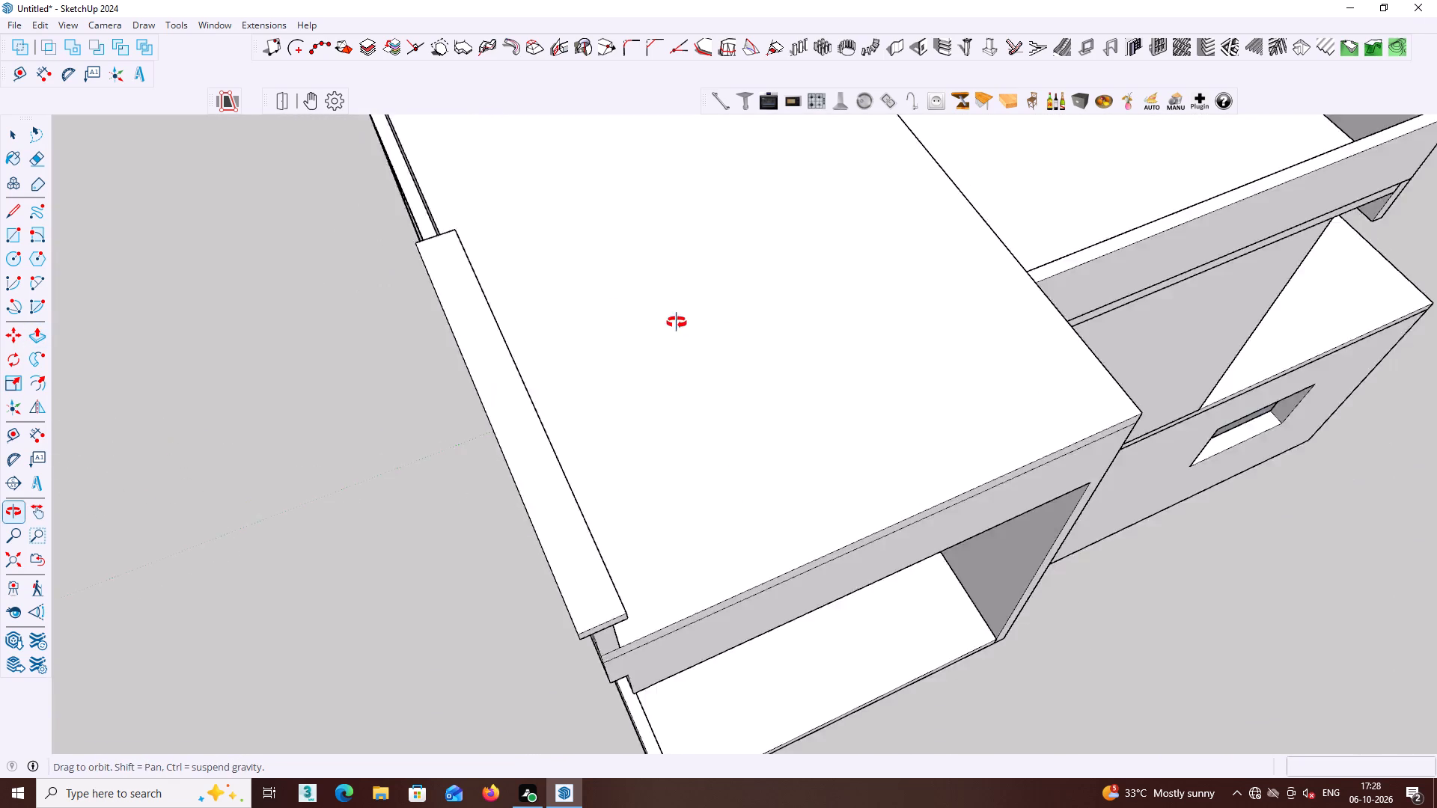
pyautogui.moveTo(677, 322); pyautogui.dragTo(1145, 219, button='middle')
pyautogui.press('space')
pyautogui.moveTo(1168, 277); pyautogui.dragTo(1125, 44, button='middle')
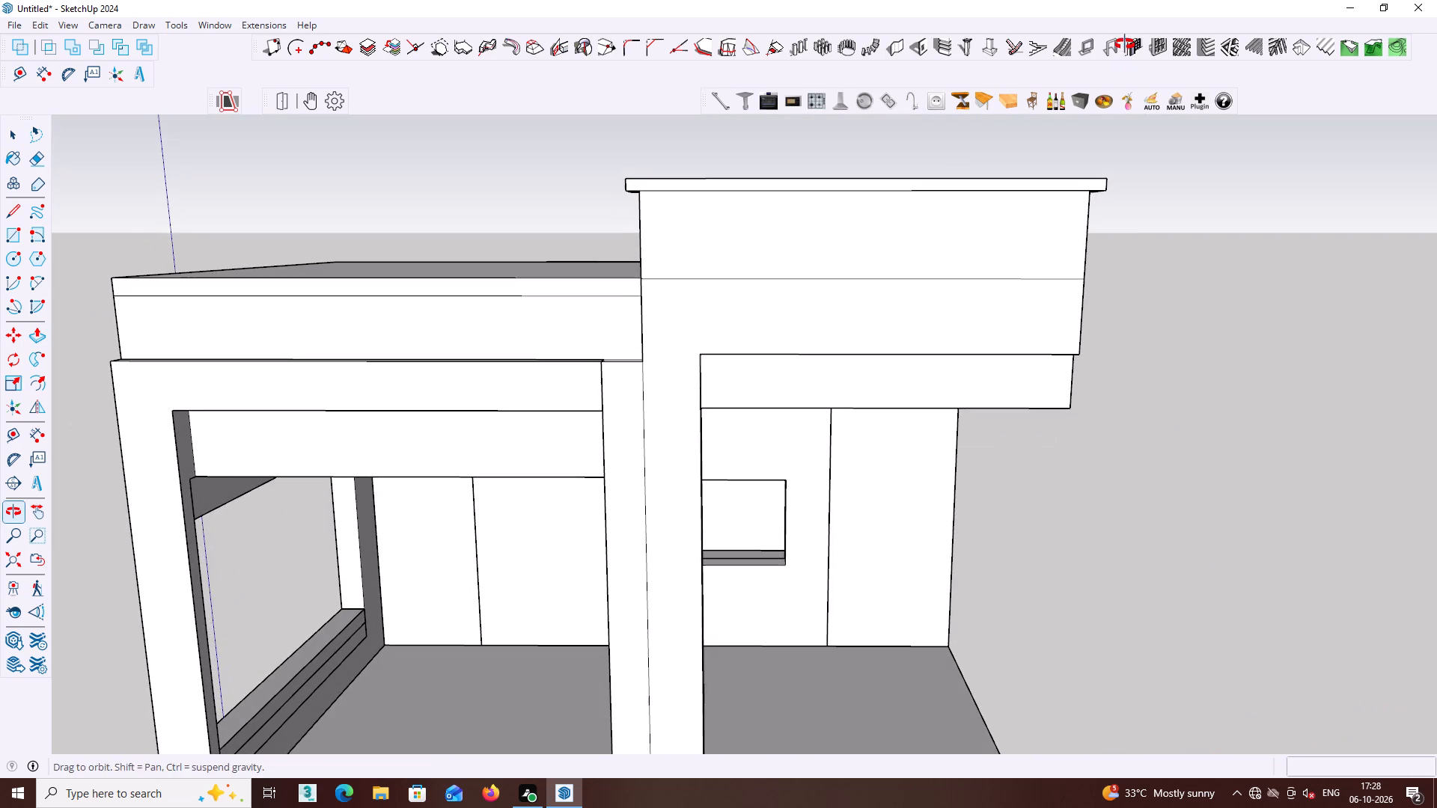
pyautogui.moveTo(1125, 44); pyautogui.dragTo(1123, 44, button='middle')
# Erase the short seam lines on the coping's underside at its column-side end, at the front and back corners.
pyautogui.scroll(2, 643, 257)
pyautogui.moveTo(632, 226); pyautogui.dragTo(784, 153, button='middle')
pyautogui.scroll(4, 752, 135)
pyautogui.middleClick(738, 140)
pyautogui.moveTo(765, 171); pyautogui.dragTo(727, 10, button='middle')
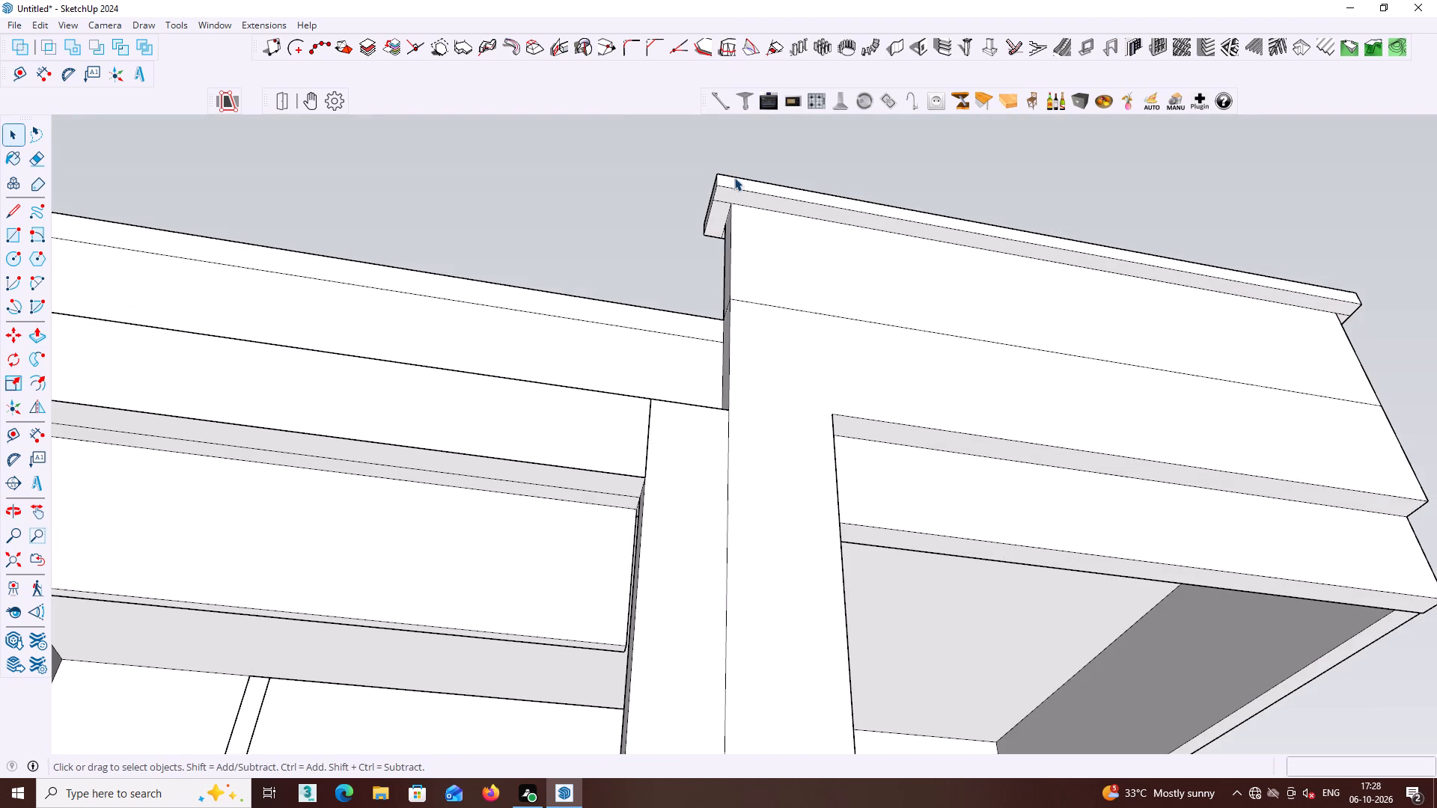
pyautogui.scroll(3, 730, 177)
pyautogui.press('e')
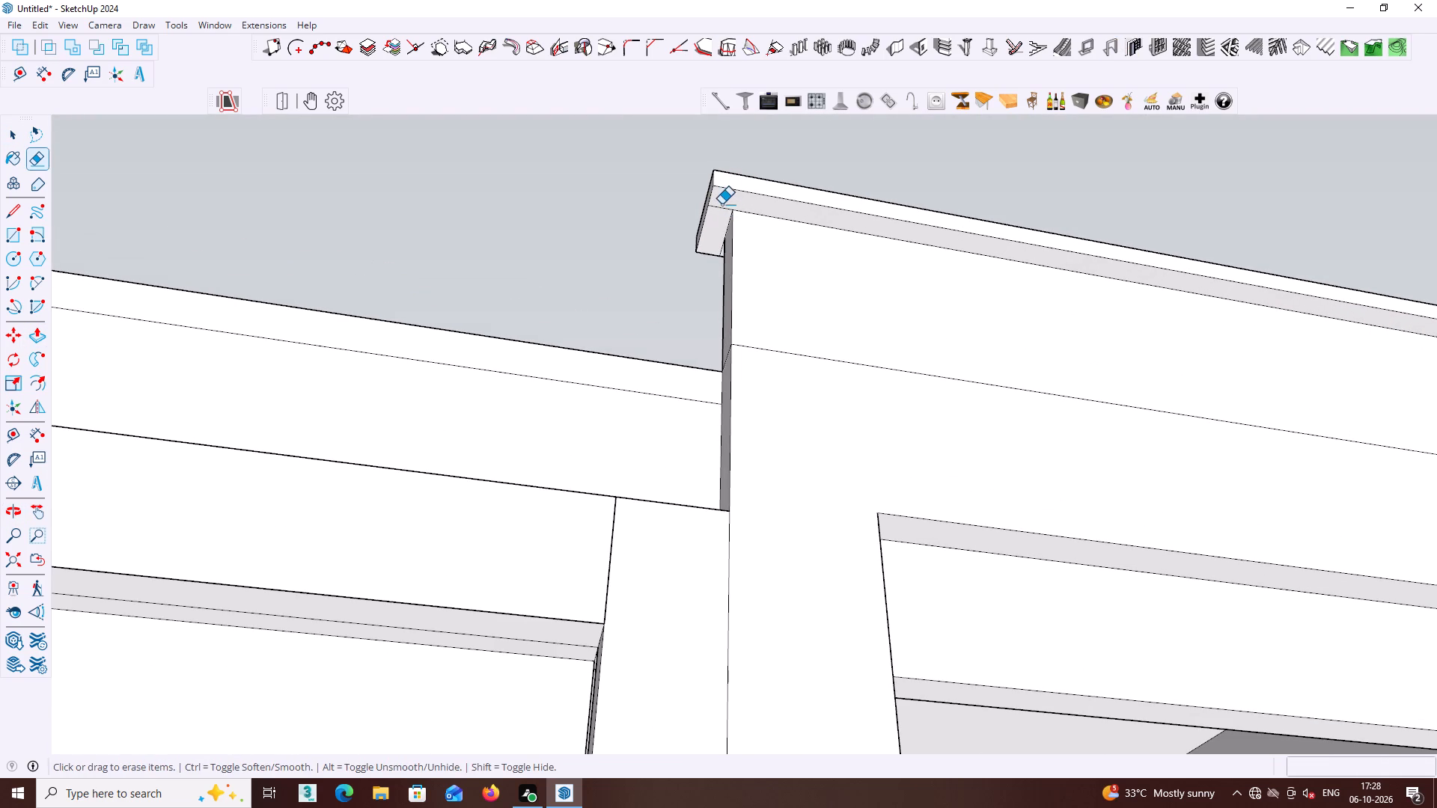
pyautogui.click(721, 209)
pyautogui.moveTo(732, 230); pyautogui.dragTo(1085, 199, button='middle')
pyautogui.scroll(4, 734, 231)
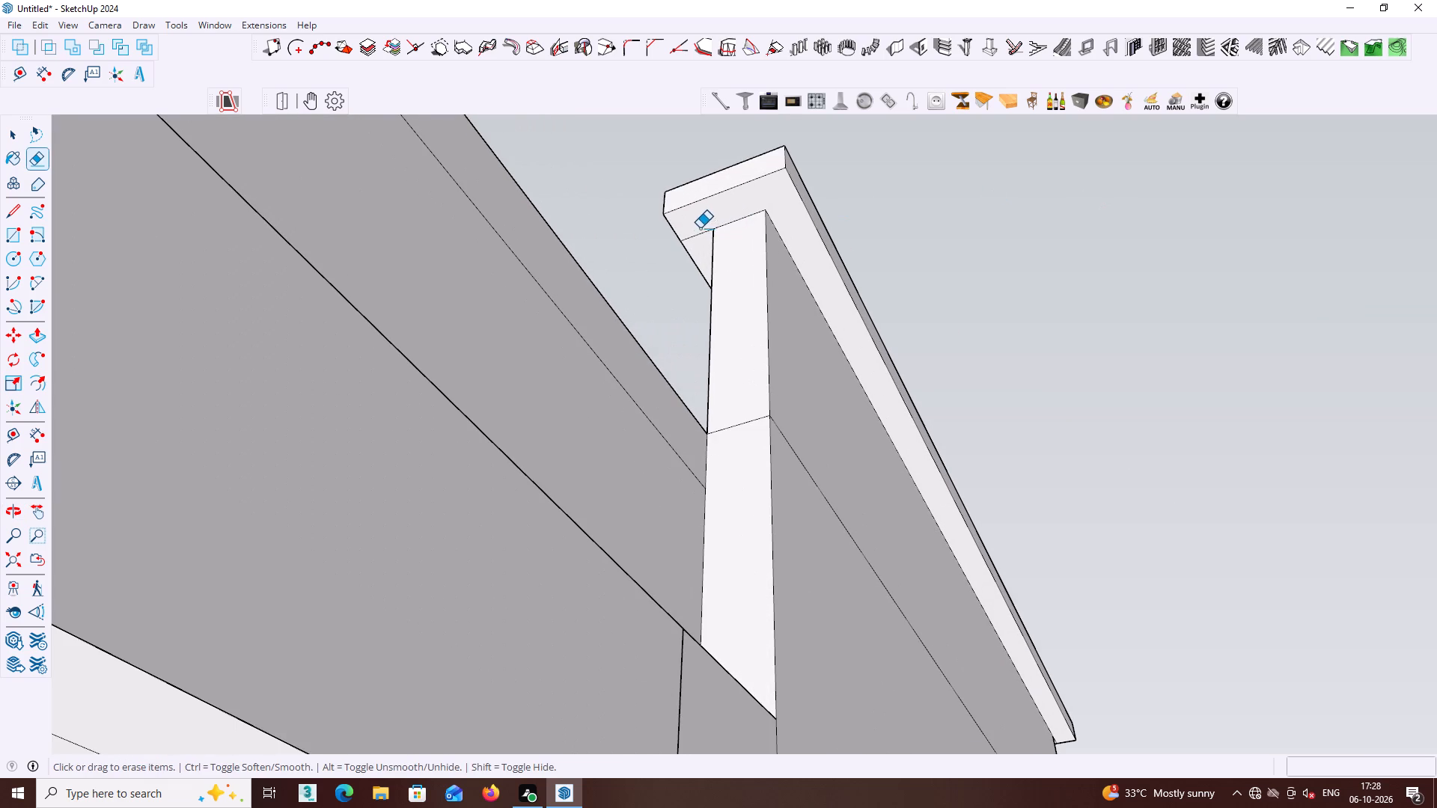
pyautogui.click(699, 230)
pyautogui.click(701, 236)
# Erase the two short seam lines on the coping's underside at its outer end.
pyautogui.scroll(-3, 704, 235)
pyautogui.moveTo(775, 240); pyautogui.dragTo(692, 287, button='middle')
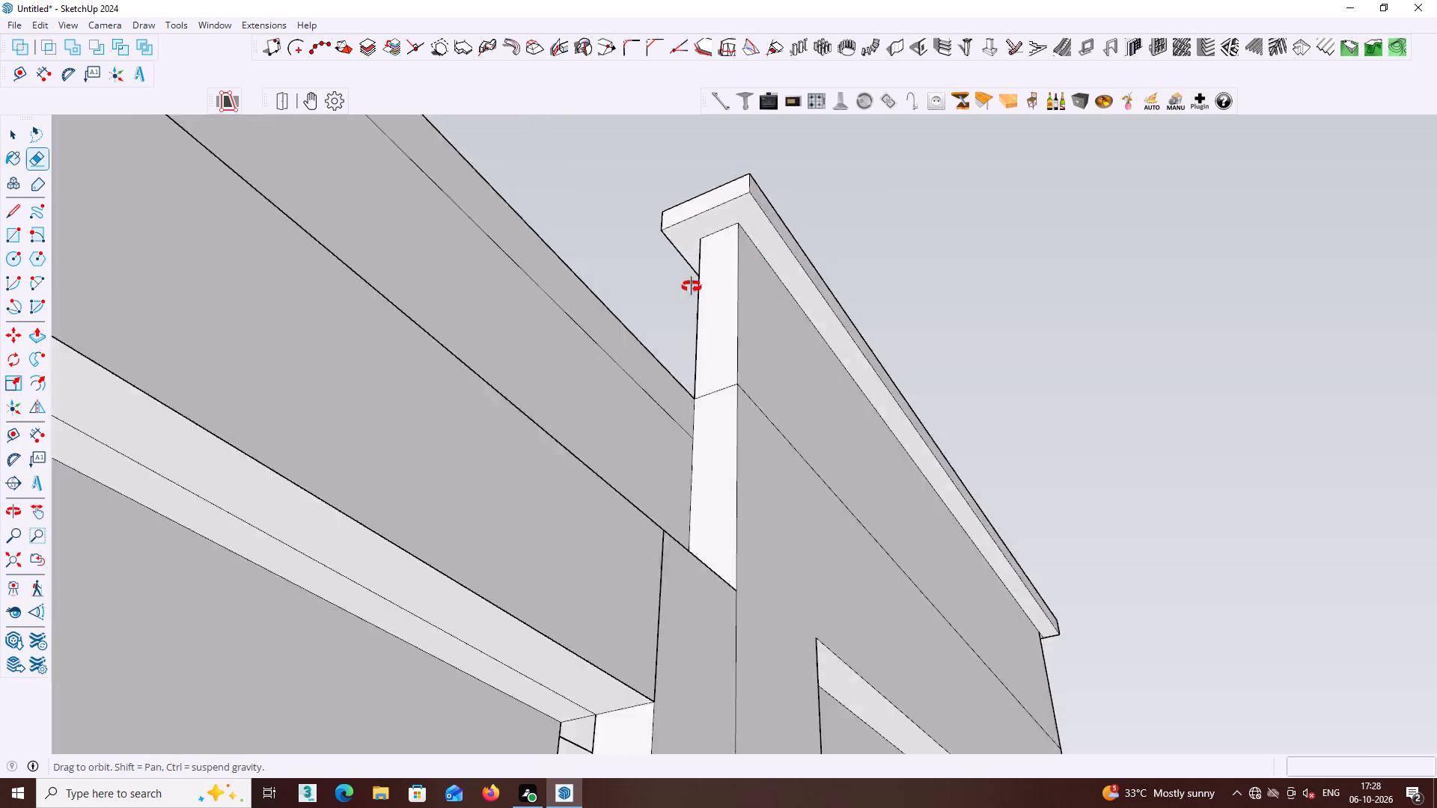
pyautogui.moveTo(692, 287); pyautogui.dragTo(442, 317, button='middle')
pyautogui.moveTo(911, 287); pyautogui.dragTo(426, 261, button='middle')
pyautogui.moveTo(933, 267); pyautogui.dragTo(689, 279, button='middle')
pyautogui.scroll(-4, 687, 275)
pyautogui.middleClick(682, 265)
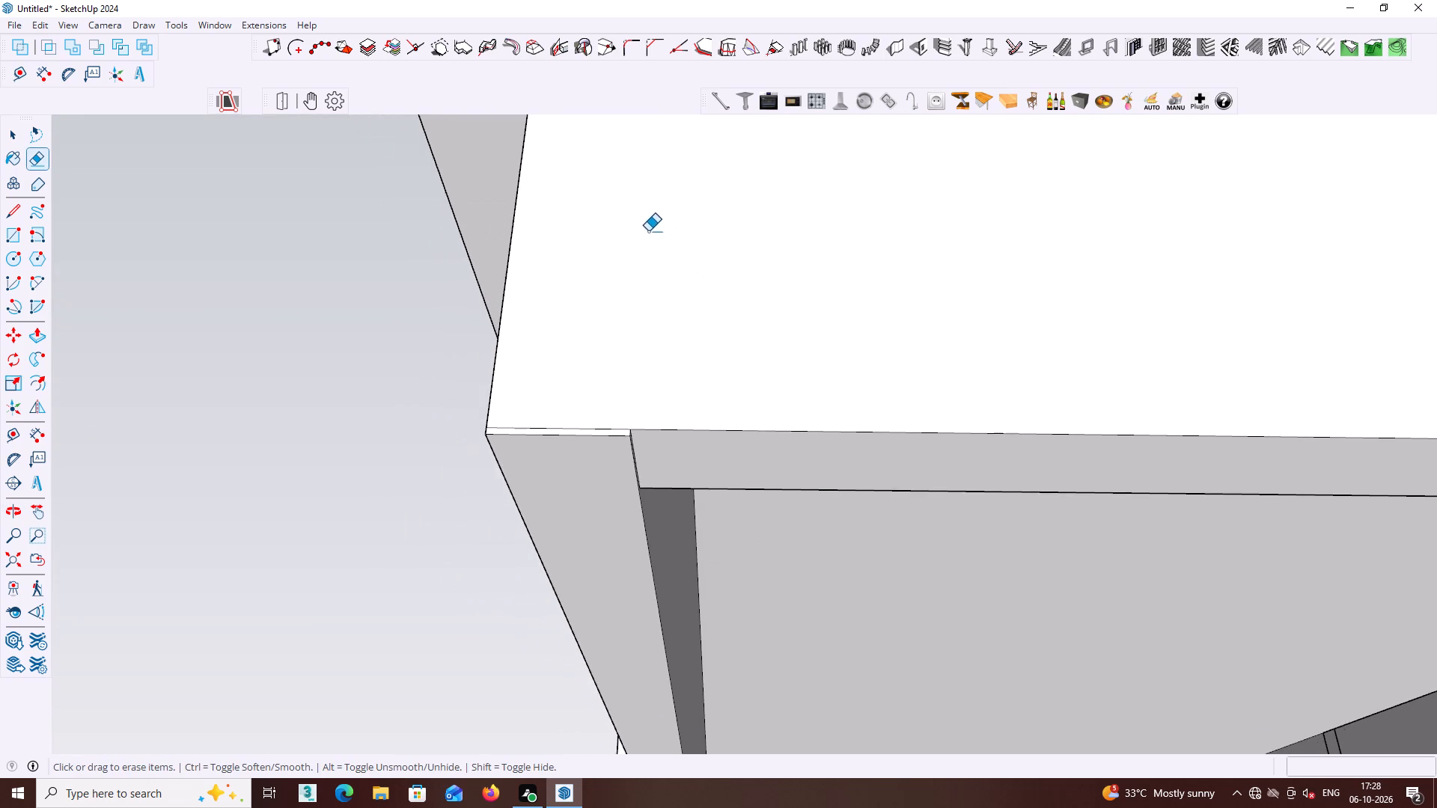
pyautogui.scroll(-10, 628, 228)
pyautogui.moveTo(610, 229); pyautogui.dragTo(599, 232, button='middle')
pyautogui.moveTo(591, 250); pyautogui.dragTo(578, 255, button='middle')
pyautogui.moveTo(599, 302); pyautogui.dragTo(744, 545, button='middle')
pyautogui.scroll(-3, 689, 282)
pyautogui.moveTo(689, 290); pyautogui.dragTo(699, 307, button='middle')
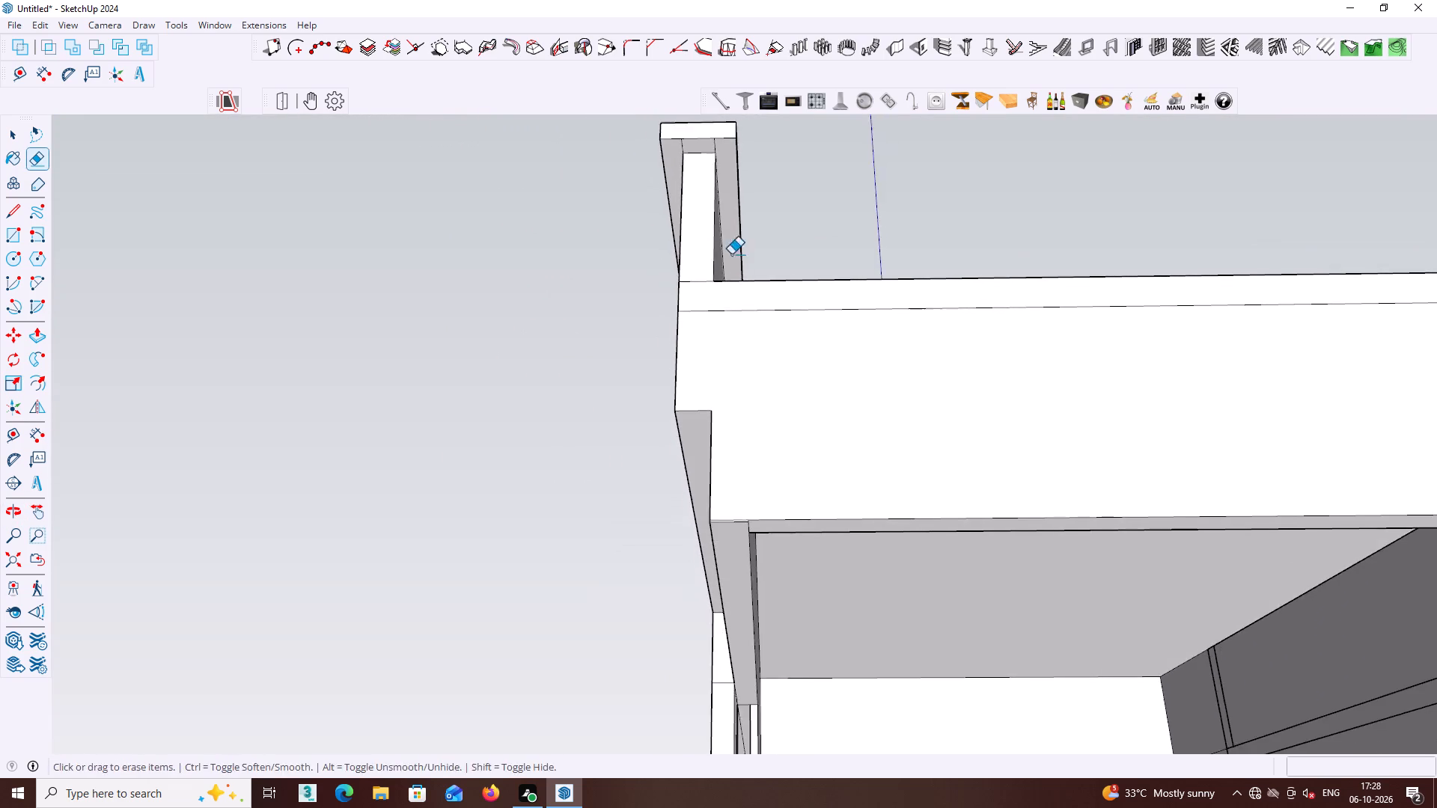
pyautogui.moveTo(726, 242); pyautogui.dragTo(718, 387, button='middle')
pyautogui.scroll(9, 666, 275)
pyautogui.moveTo(787, 432); pyautogui.dragTo(739, 309, button='middle')
pyautogui.scroll(-5, 712, 298)
pyautogui.moveTo(711, 298); pyautogui.dragTo(733, 341, button='middle')
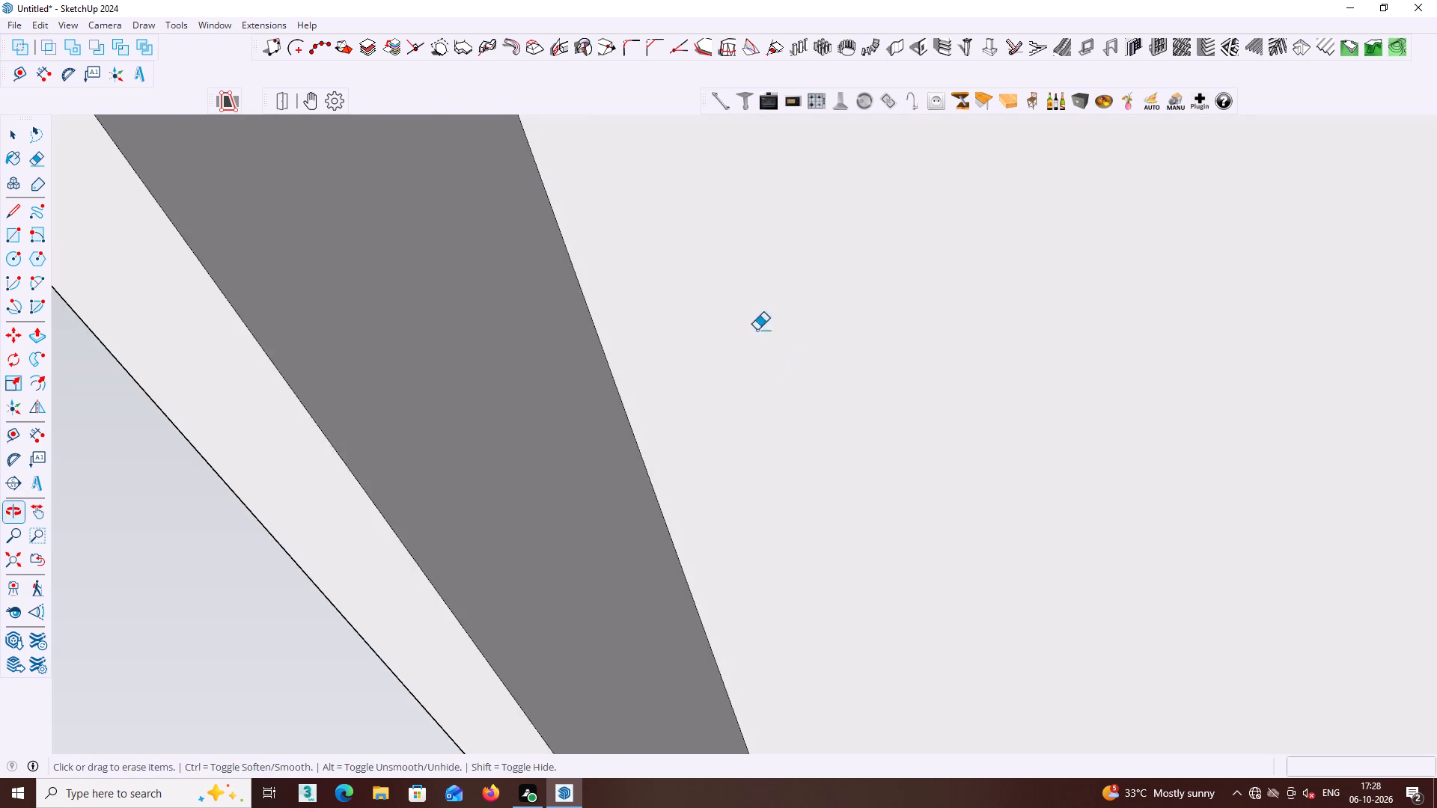
pyautogui.scroll(-17, 757, 330)
pyautogui.moveTo(732, 362); pyautogui.dragTo(729, 397, button='middle')
pyautogui.moveTo(717, 403); pyautogui.dragTo(721, 453, button='middle')
pyautogui.moveTo(701, 423); pyautogui.dragTo(707, 453, button='middle')
pyautogui.keyDown('shift'); pyautogui.moveTo(658, 293); pyautogui.dragTo(713, 420, button='middle'); pyautogui.keyUp('shift')
pyautogui.scroll(2, 674, 314)
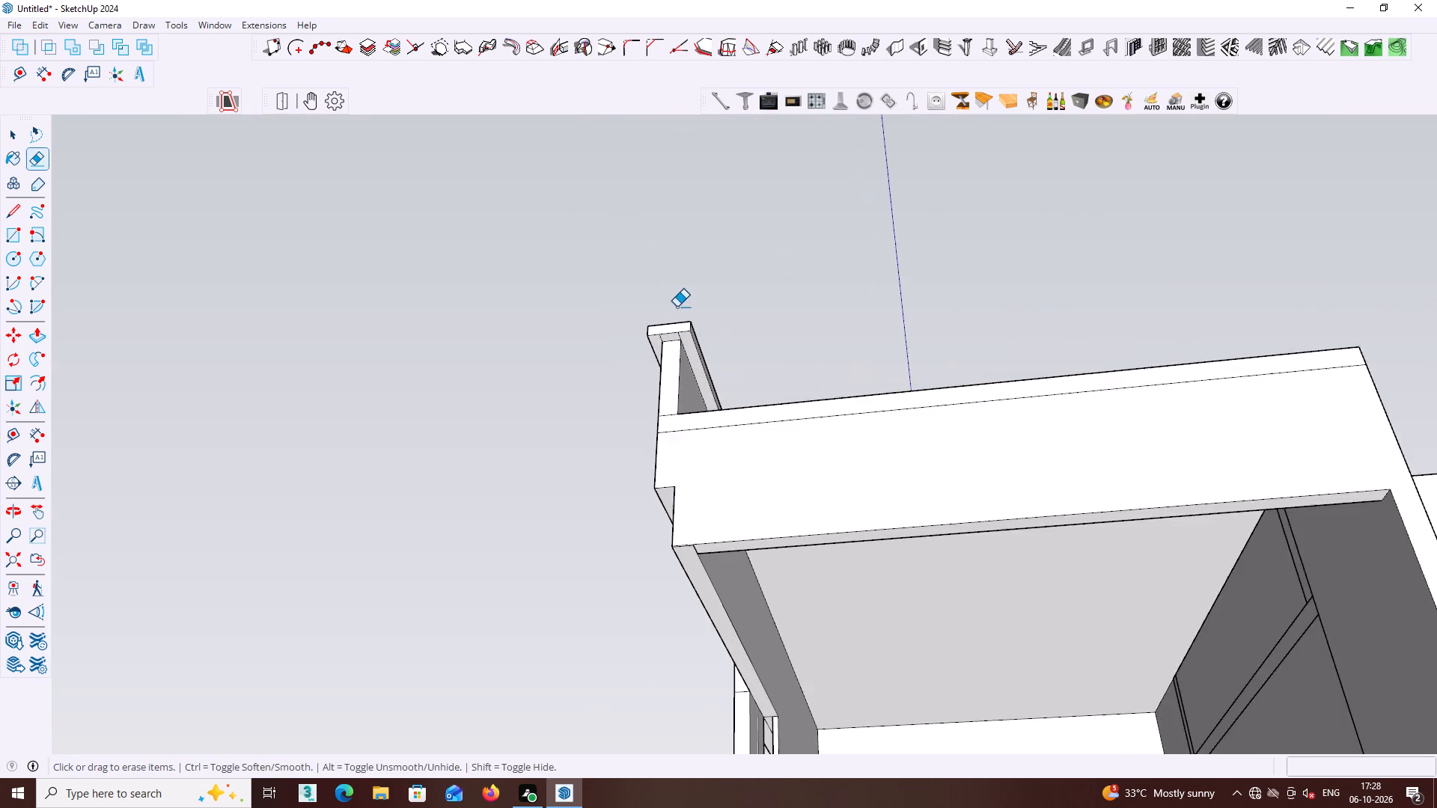
pyautogui.scroll(11, 677, 307)
pyautogui.click(660, 321)
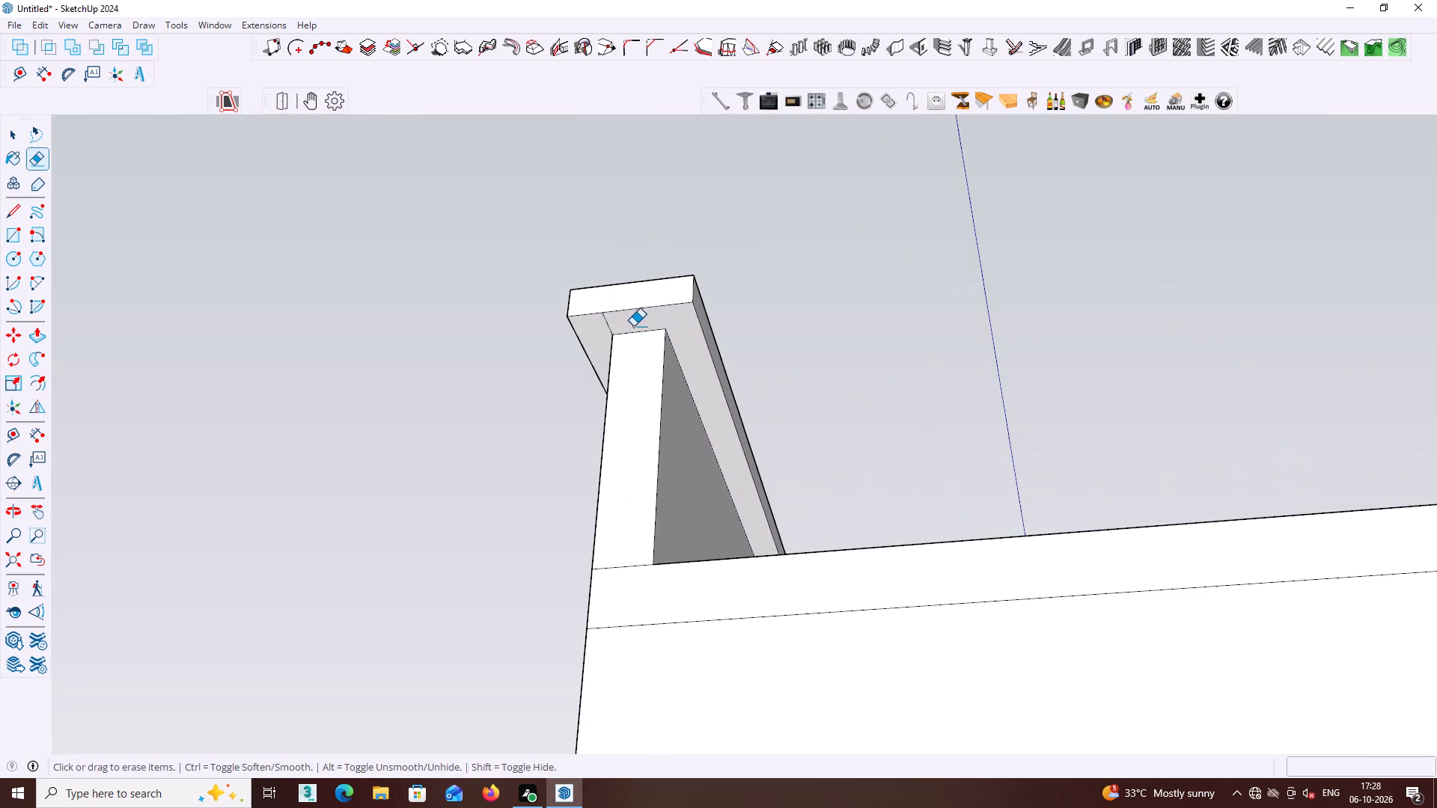
pyautogui.click(605, 322)
# Examine the raised parapet wall and coping together with the whole house from the outer front corner.
pyautogui.scroll(-4, 607, 327)
pyautogui.moveTo(651, 368); pyautogui.dragTo(1026, 558, button='middle')
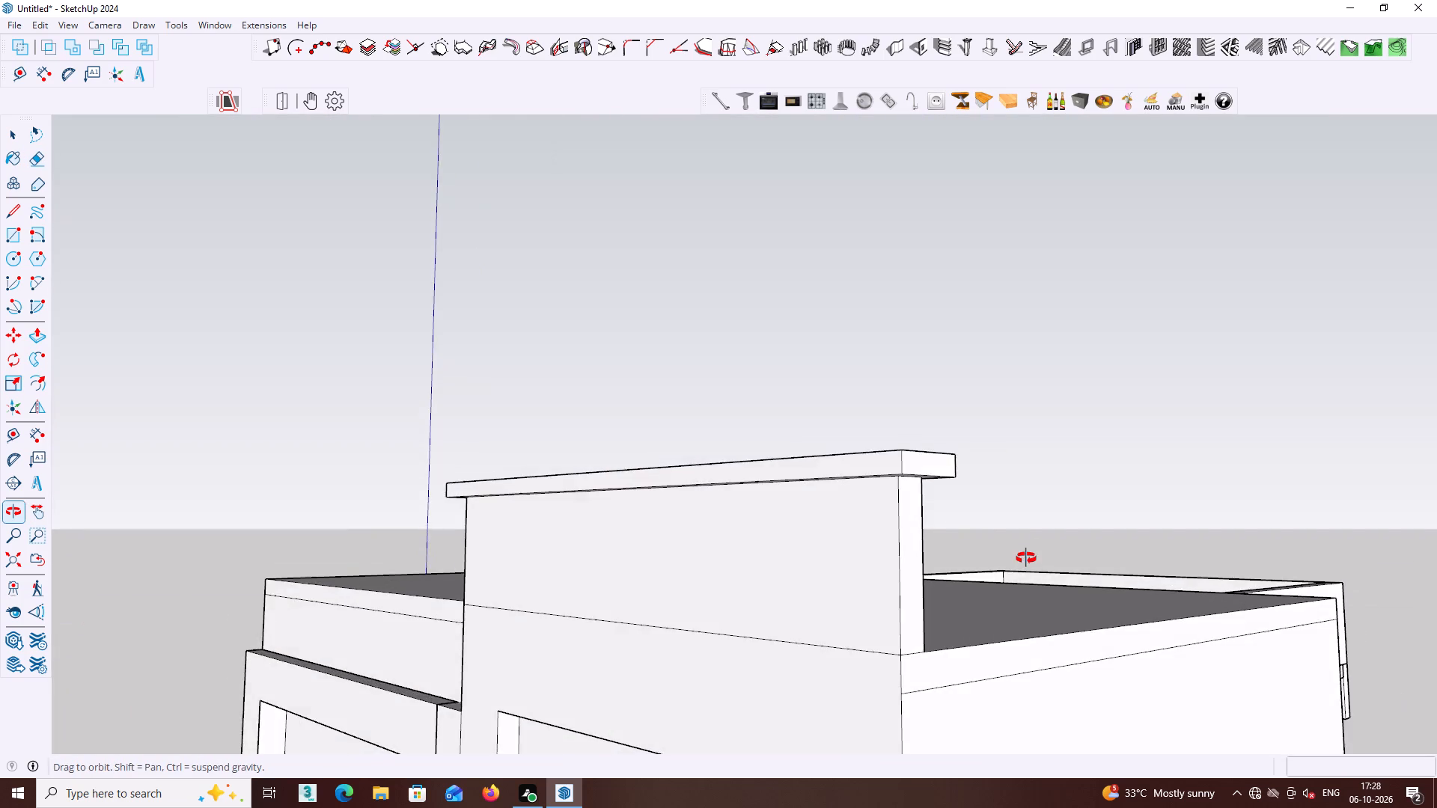
pyautogui.moveTo(1026, 558); pyautogui.dragTo(896, 407, button='middle')
pyautogui.scroll(-9, 826, 369)
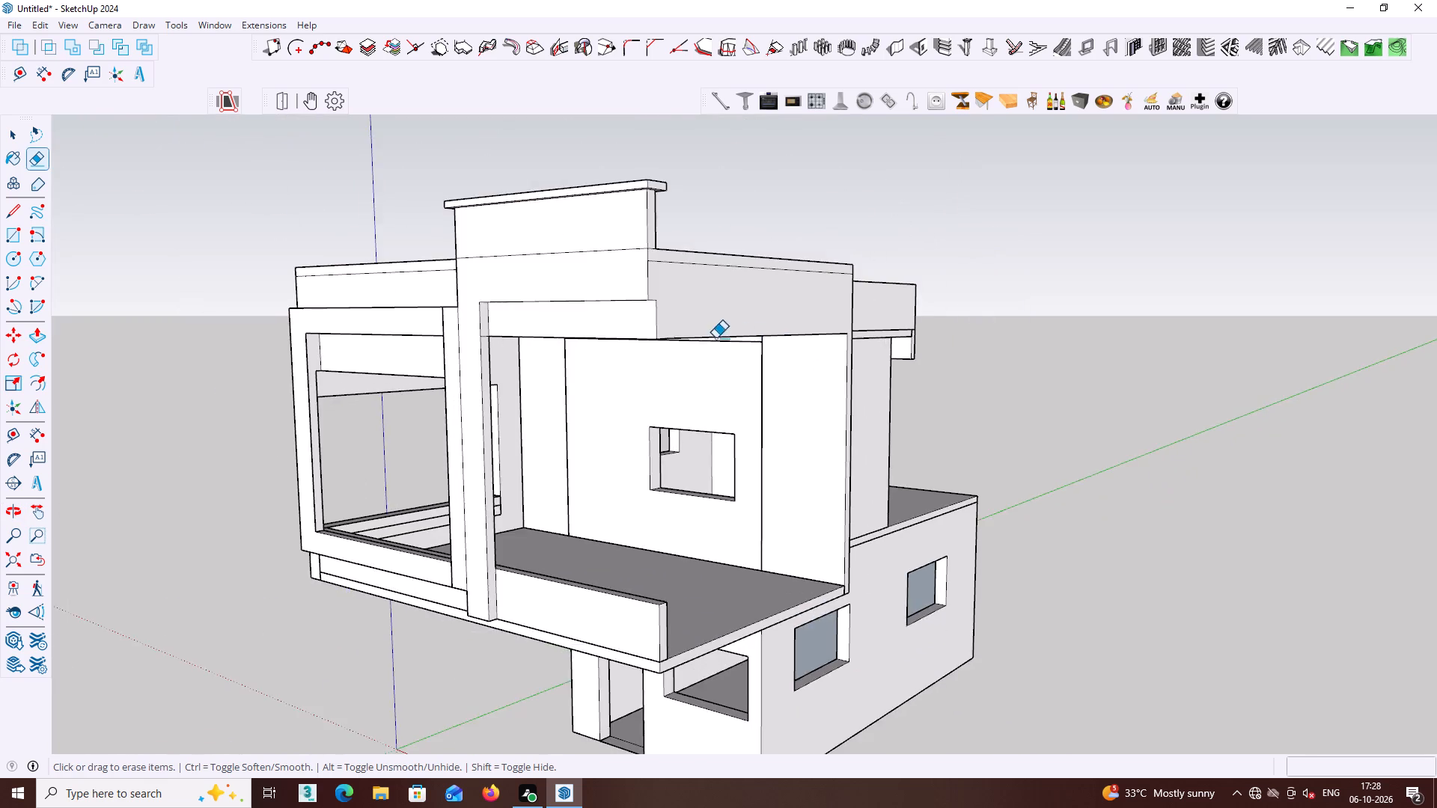
# Examine the house from the window side, the front and the open terrace side, including the column and raised parapet.
pyautogui.moveTo(714, 342); pyautogui.dragTo(1293, 444, button='middle')
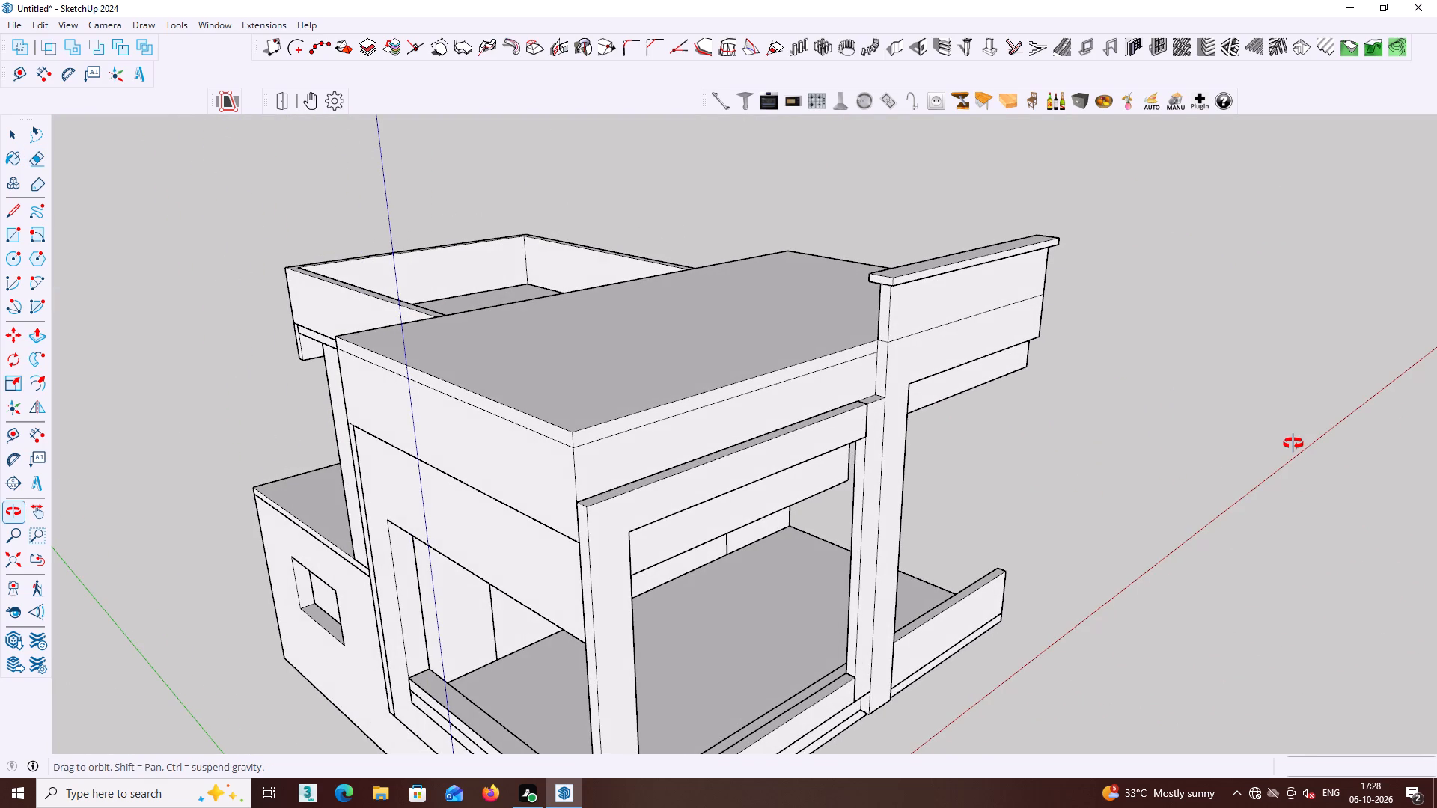
pyautogui.moveTo(1293, 444); pyautogui.dragTo(1295, 440, button='middle')
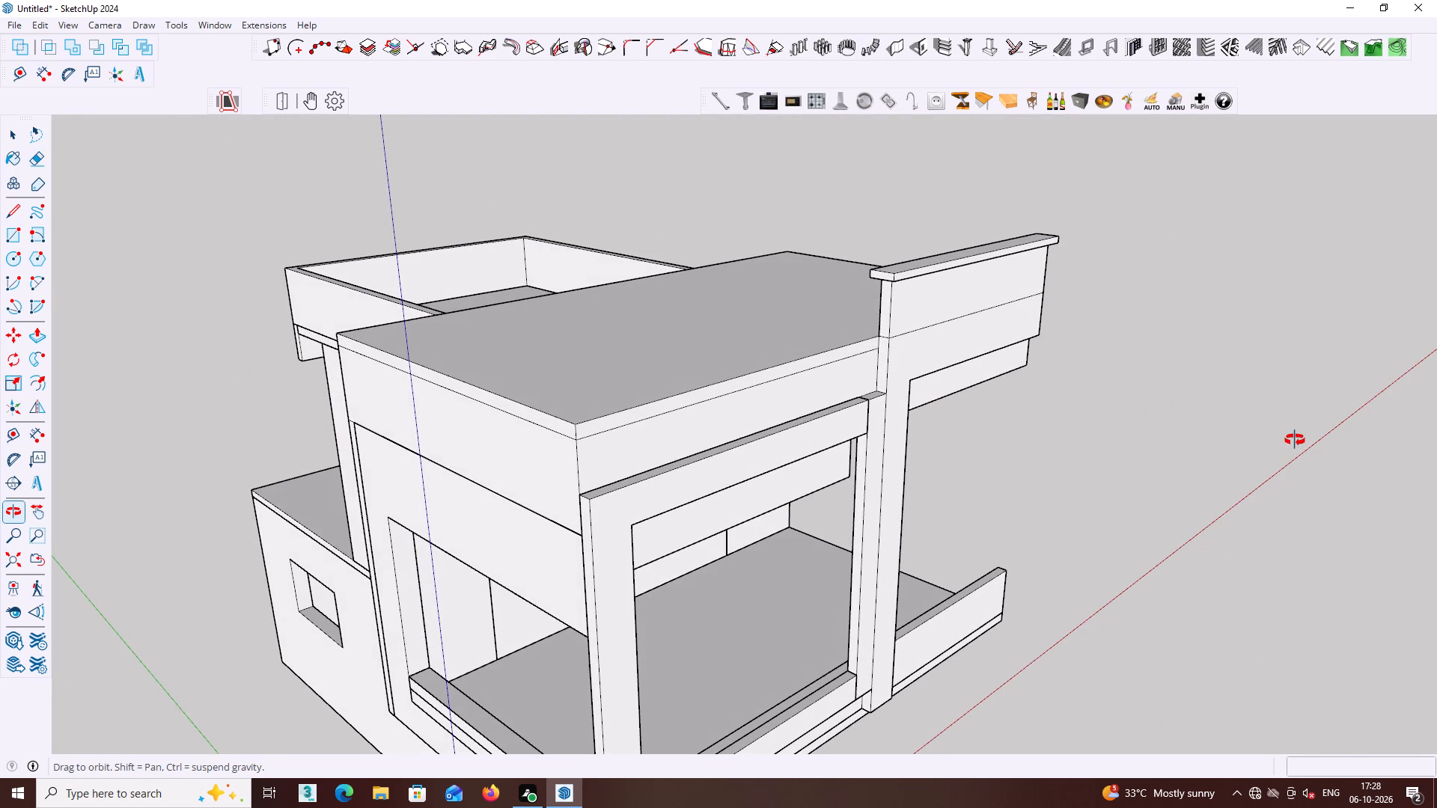
pyautogui.moveTo(1295, 440); pyautogui.dragTo(1299, 441, button='middle')
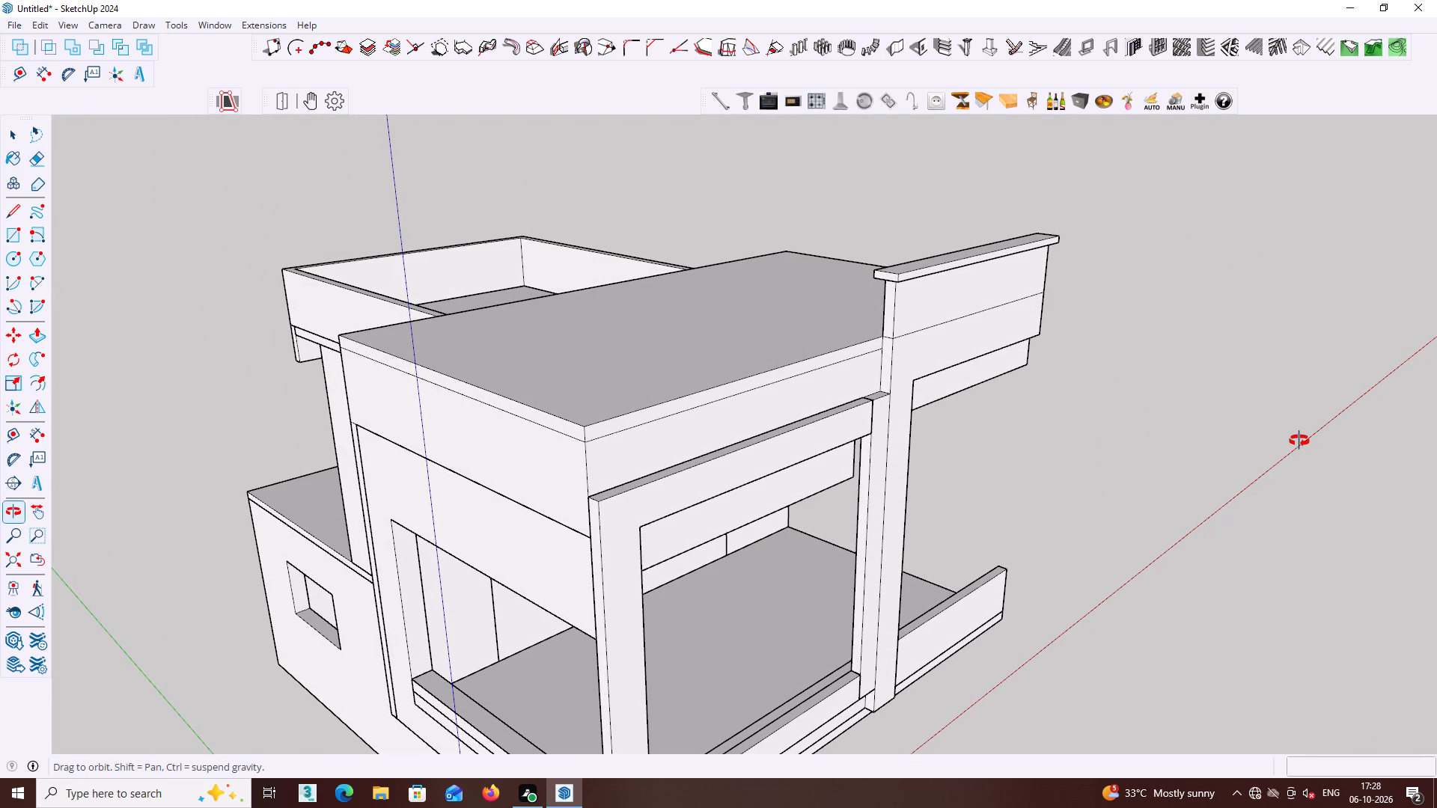
pyautogui.moveTo(1299, 441); pyautogui.dragTo(1040, 414, button='middle')
pyautogui.scroll(-3, 1028, 461)
pyautogui.moveTo(1048, 494); pyautogui.dragTo(1027, 475, button='middle')
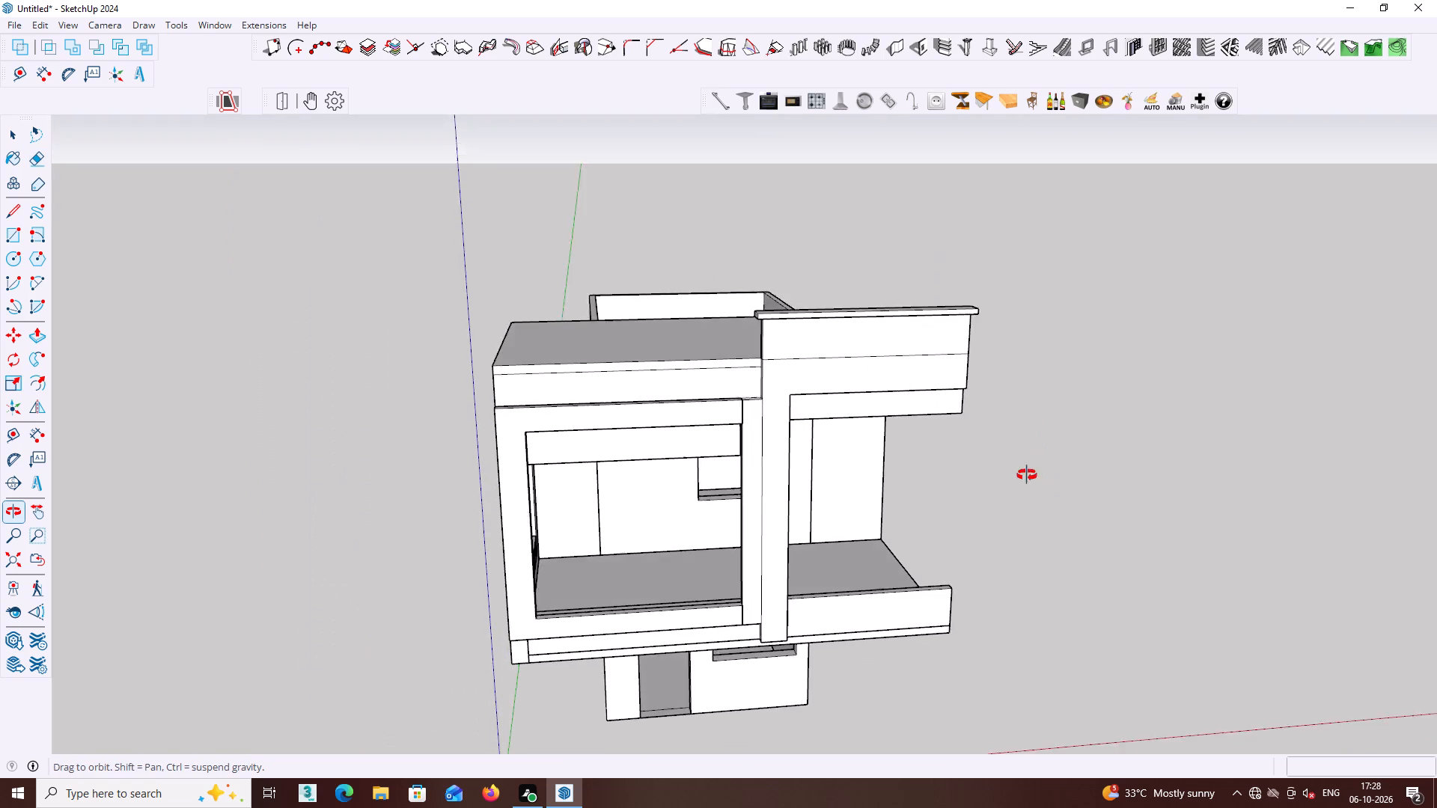
pyautogui.moveTo(1027, 475); pyautogui.dragTo(667, 380, button='middle')
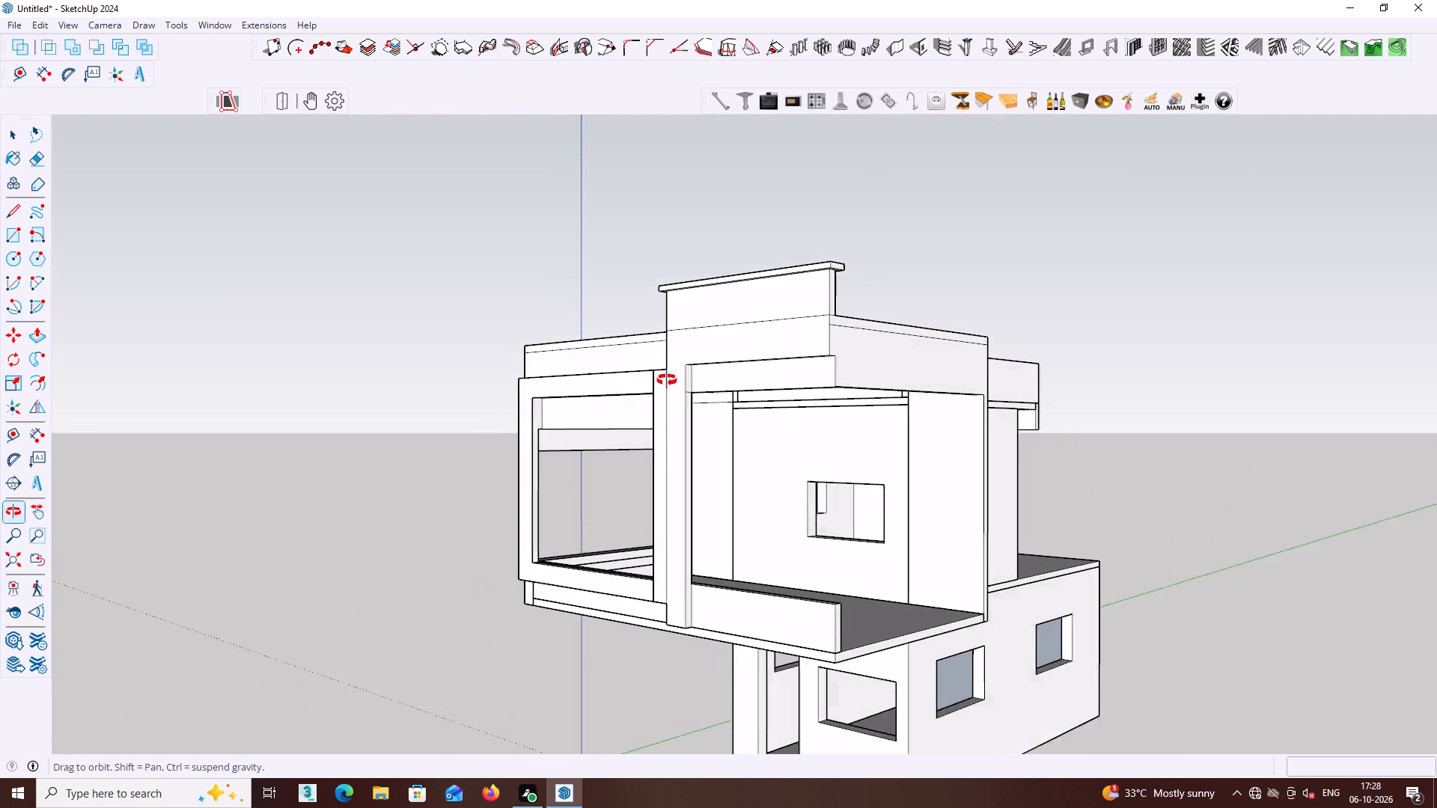
pyautogui.moveTo(667, 380); pyautogui.dragTo(597, 378, button='middle')
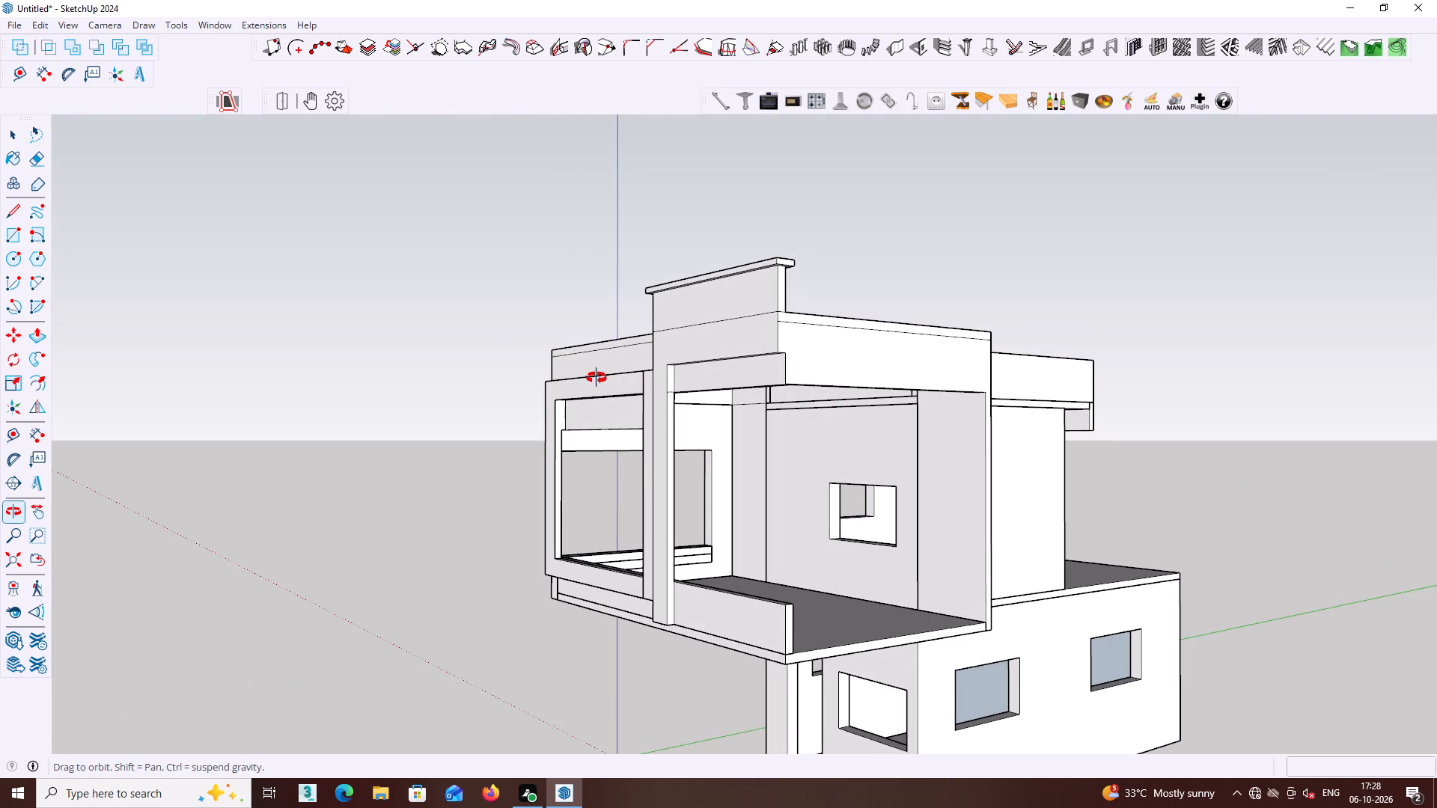
pyautogui.moveTo(597, 378); pyautogui.dragTo(961, 524, button='middle')
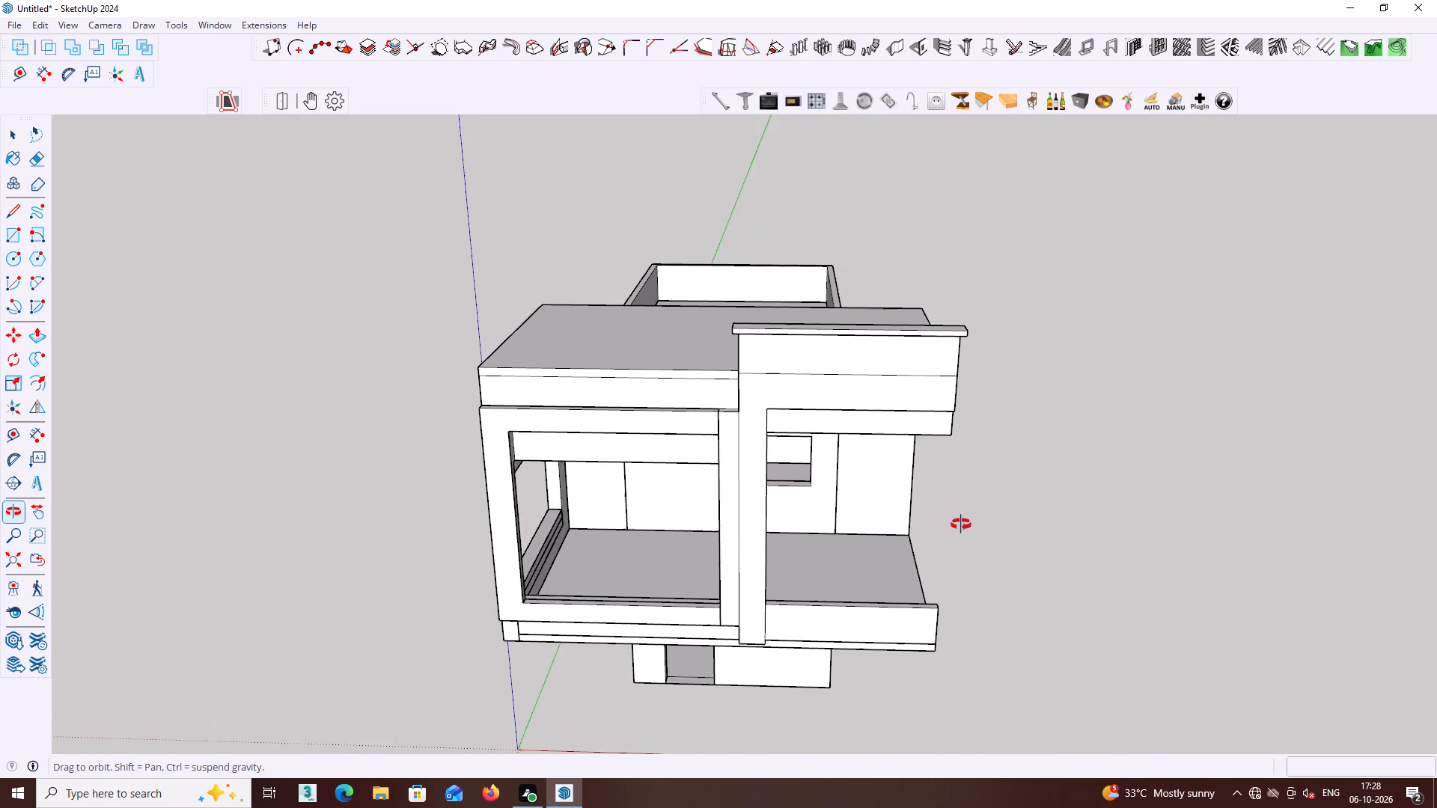
pyautogui.moveTo(961, 524); pyautogui.dragTo(966, 524, button='middle')
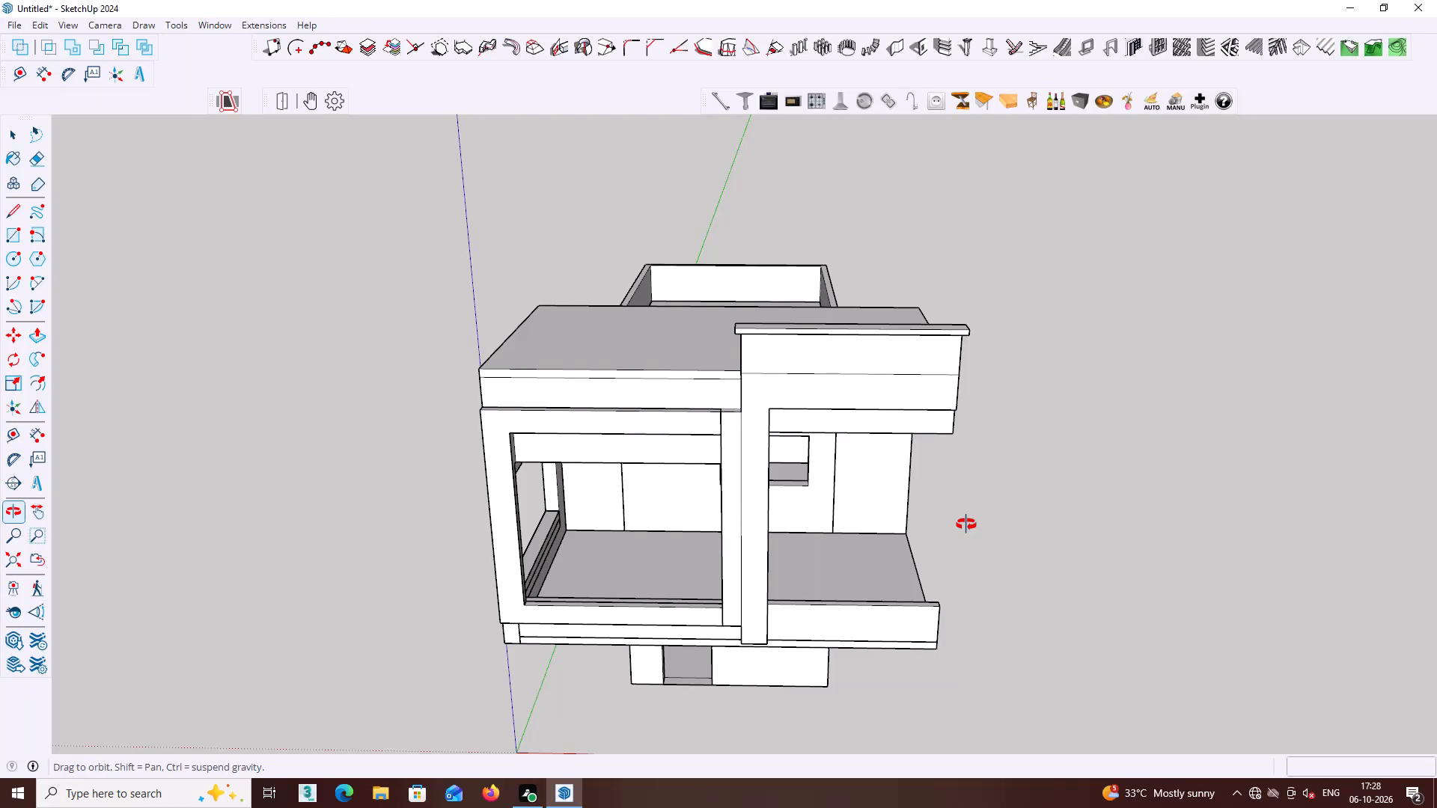
pyautogui.moveTo(966, 524); pyautogui.dragTo(969, 521, button='middle')
pyautogui.press('space')
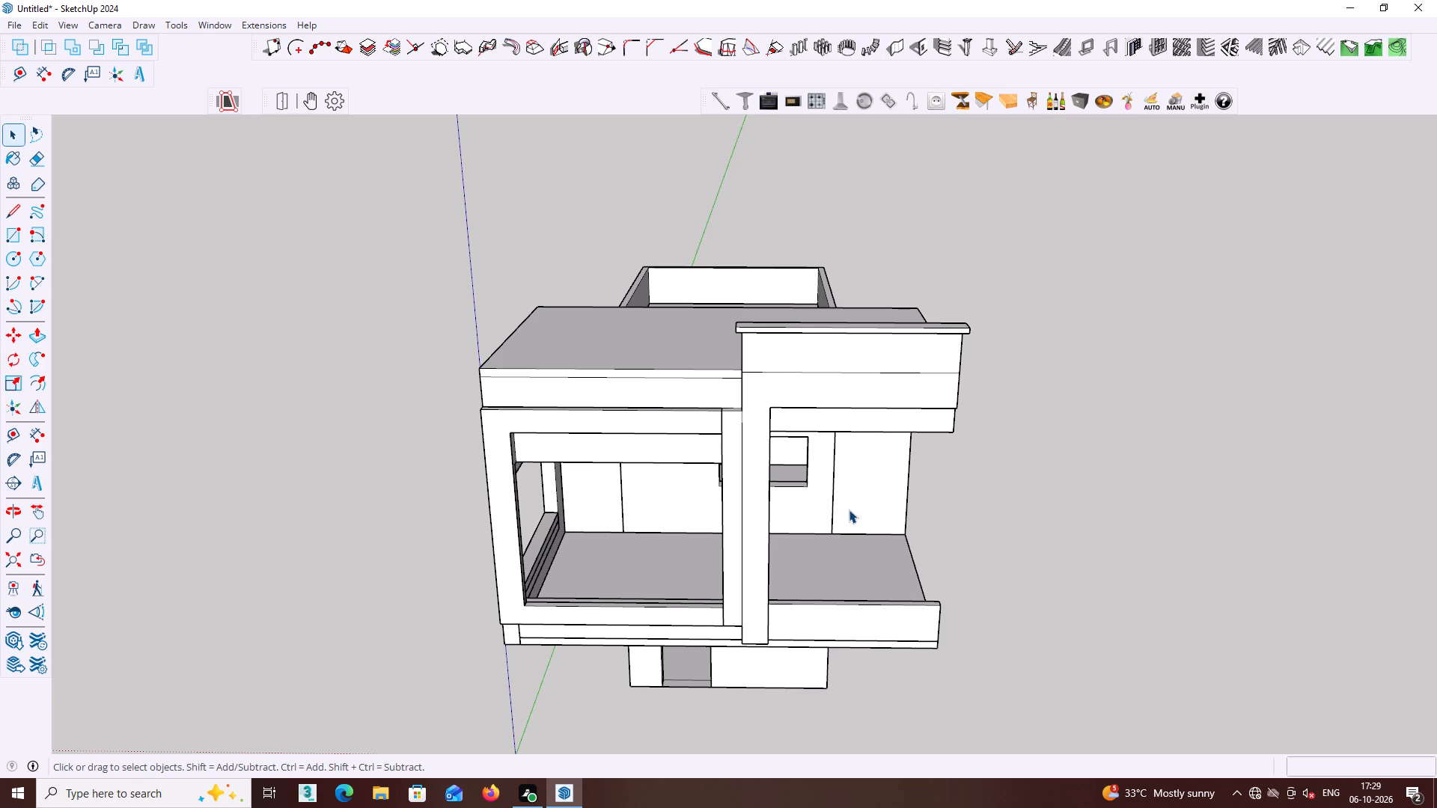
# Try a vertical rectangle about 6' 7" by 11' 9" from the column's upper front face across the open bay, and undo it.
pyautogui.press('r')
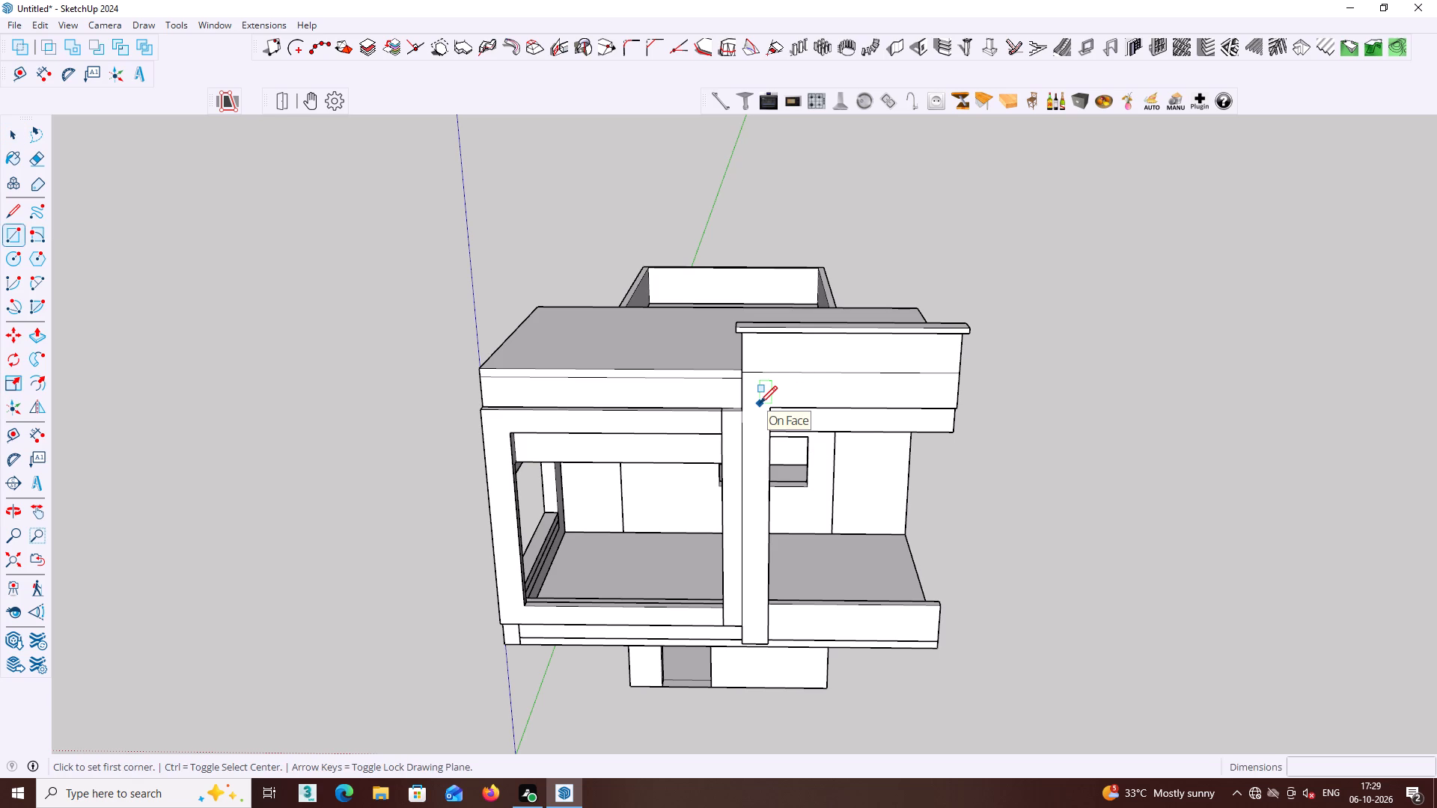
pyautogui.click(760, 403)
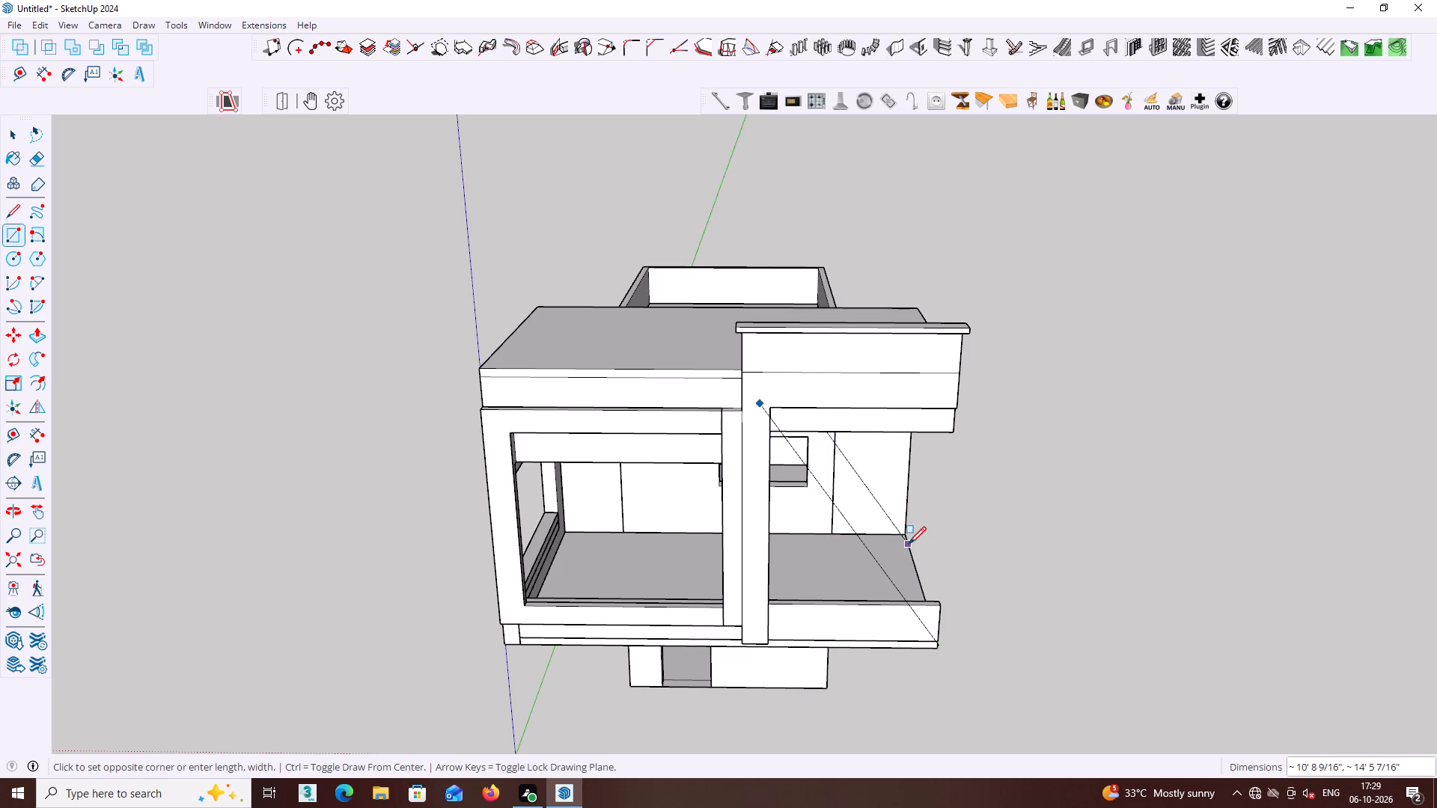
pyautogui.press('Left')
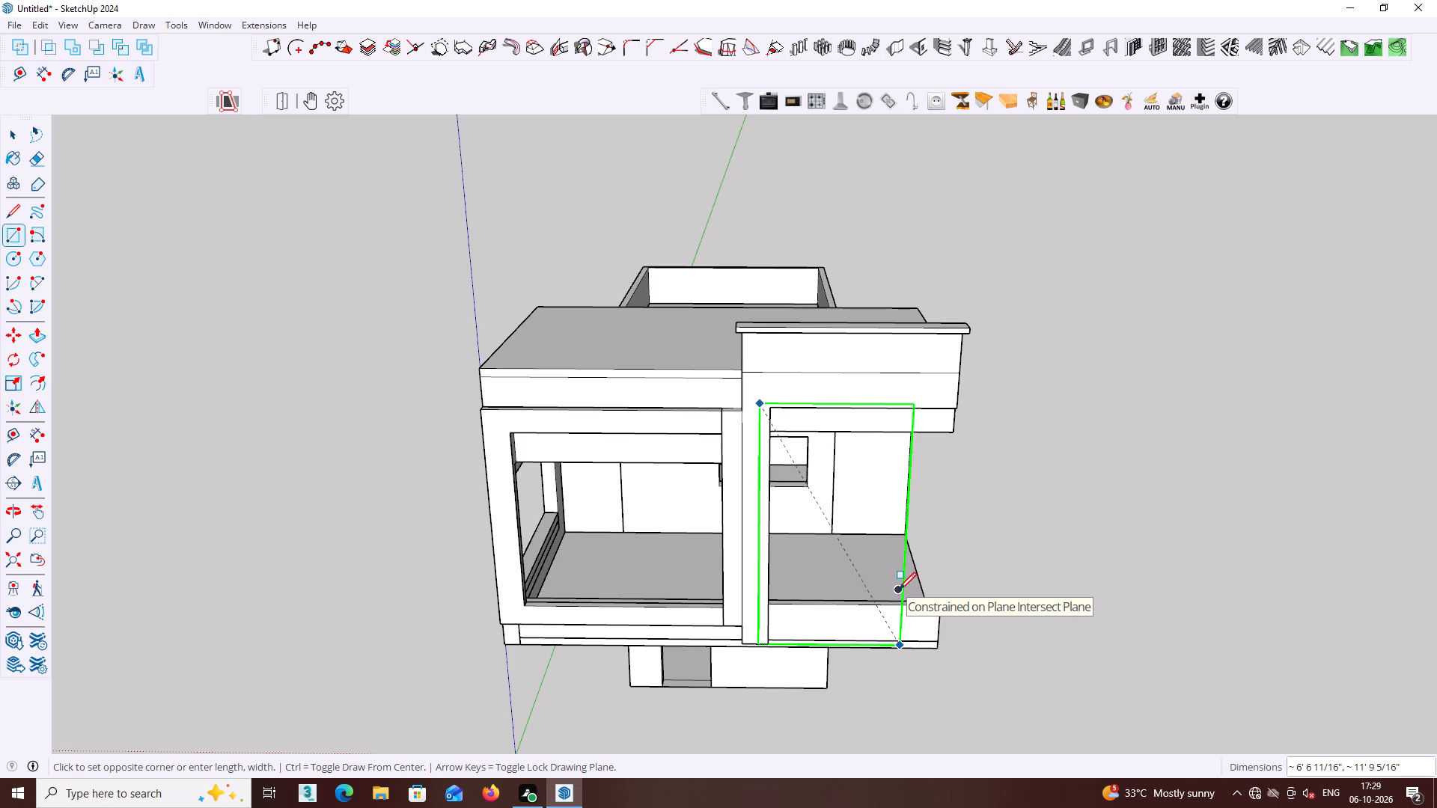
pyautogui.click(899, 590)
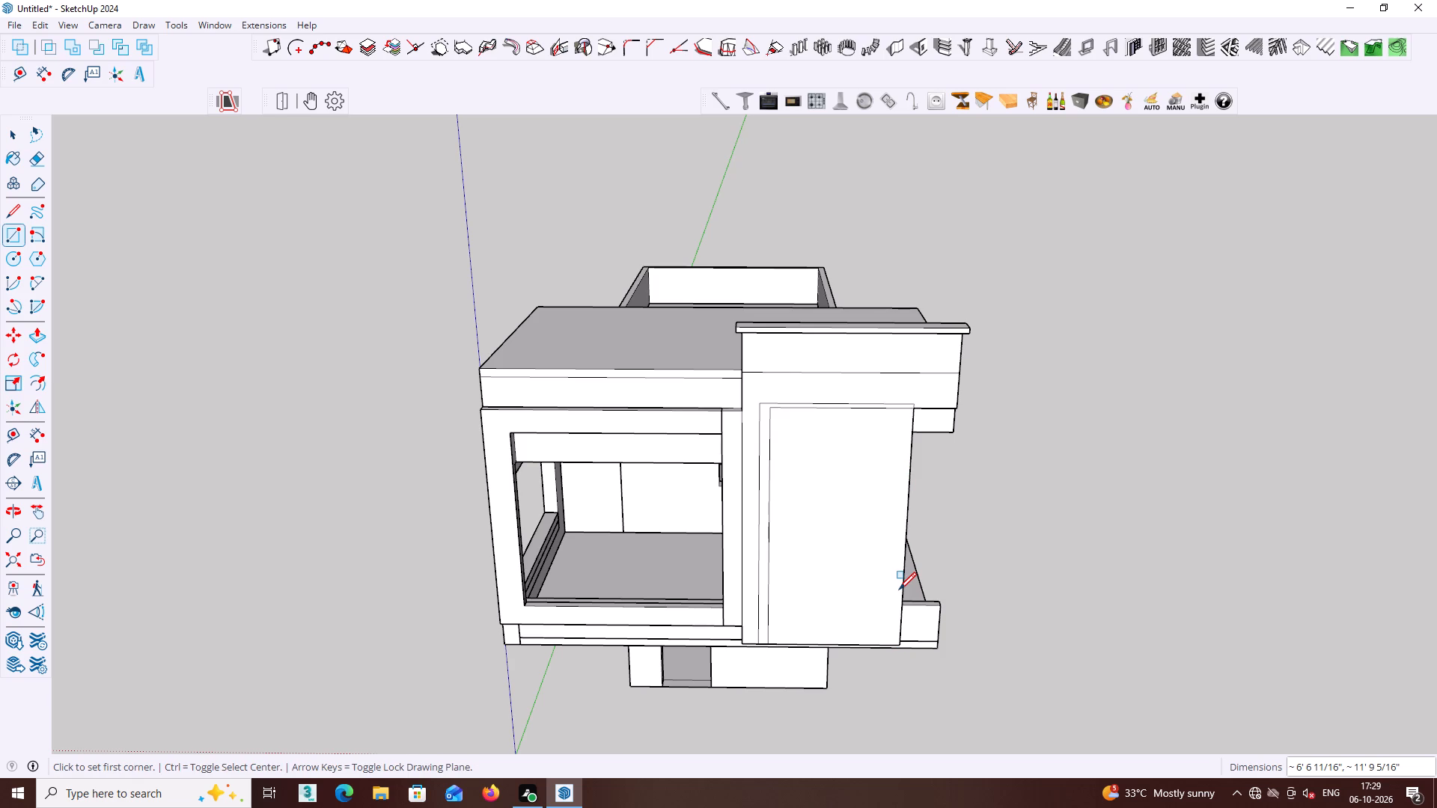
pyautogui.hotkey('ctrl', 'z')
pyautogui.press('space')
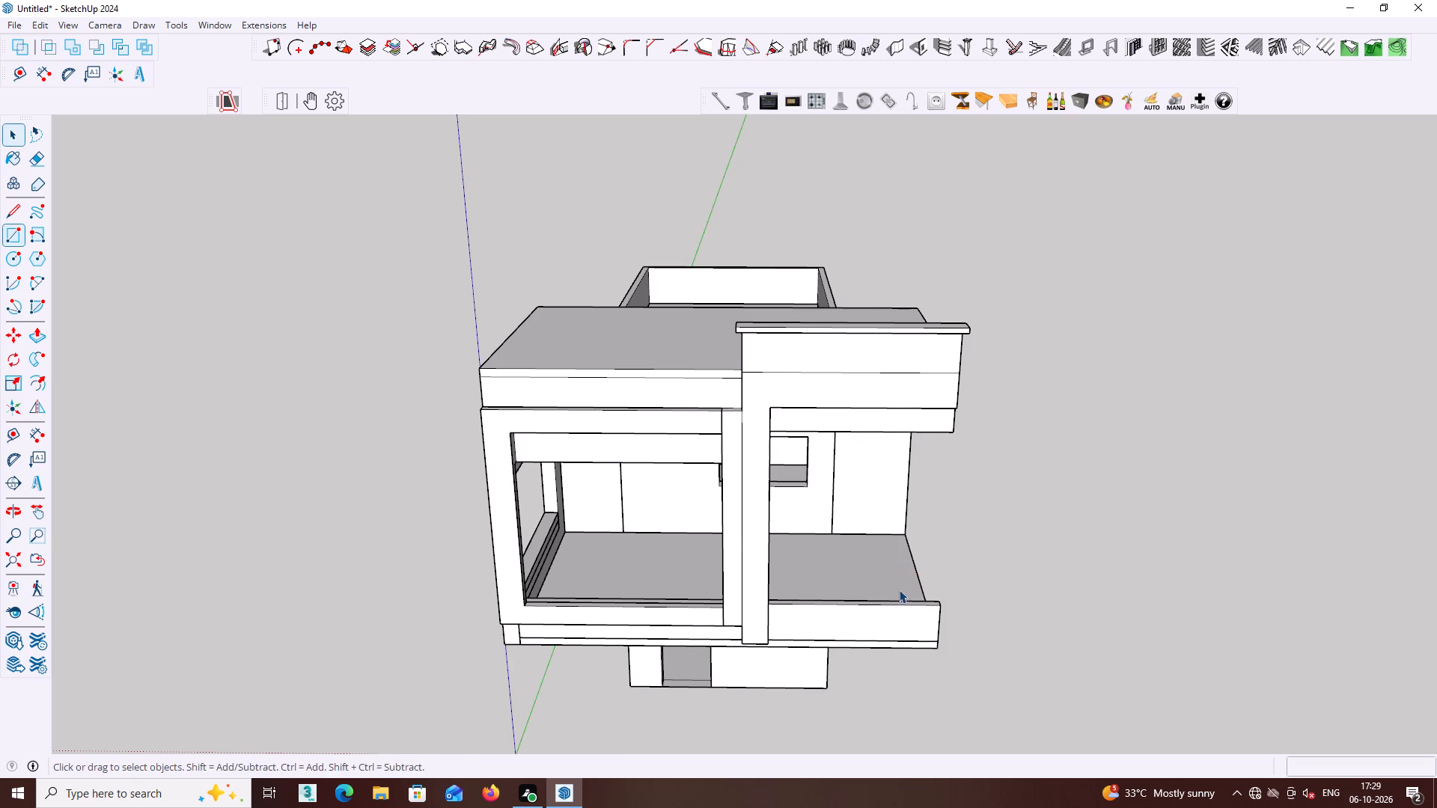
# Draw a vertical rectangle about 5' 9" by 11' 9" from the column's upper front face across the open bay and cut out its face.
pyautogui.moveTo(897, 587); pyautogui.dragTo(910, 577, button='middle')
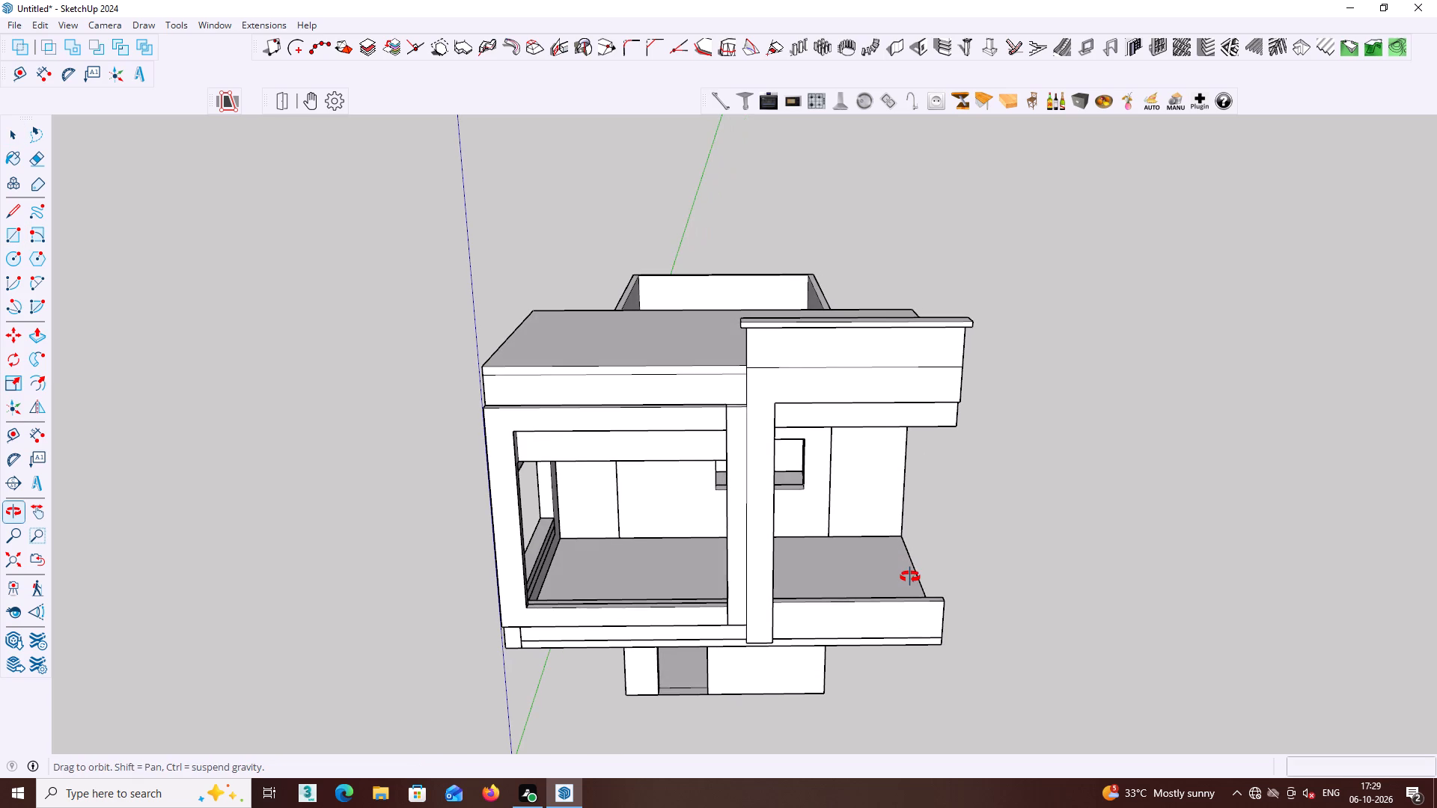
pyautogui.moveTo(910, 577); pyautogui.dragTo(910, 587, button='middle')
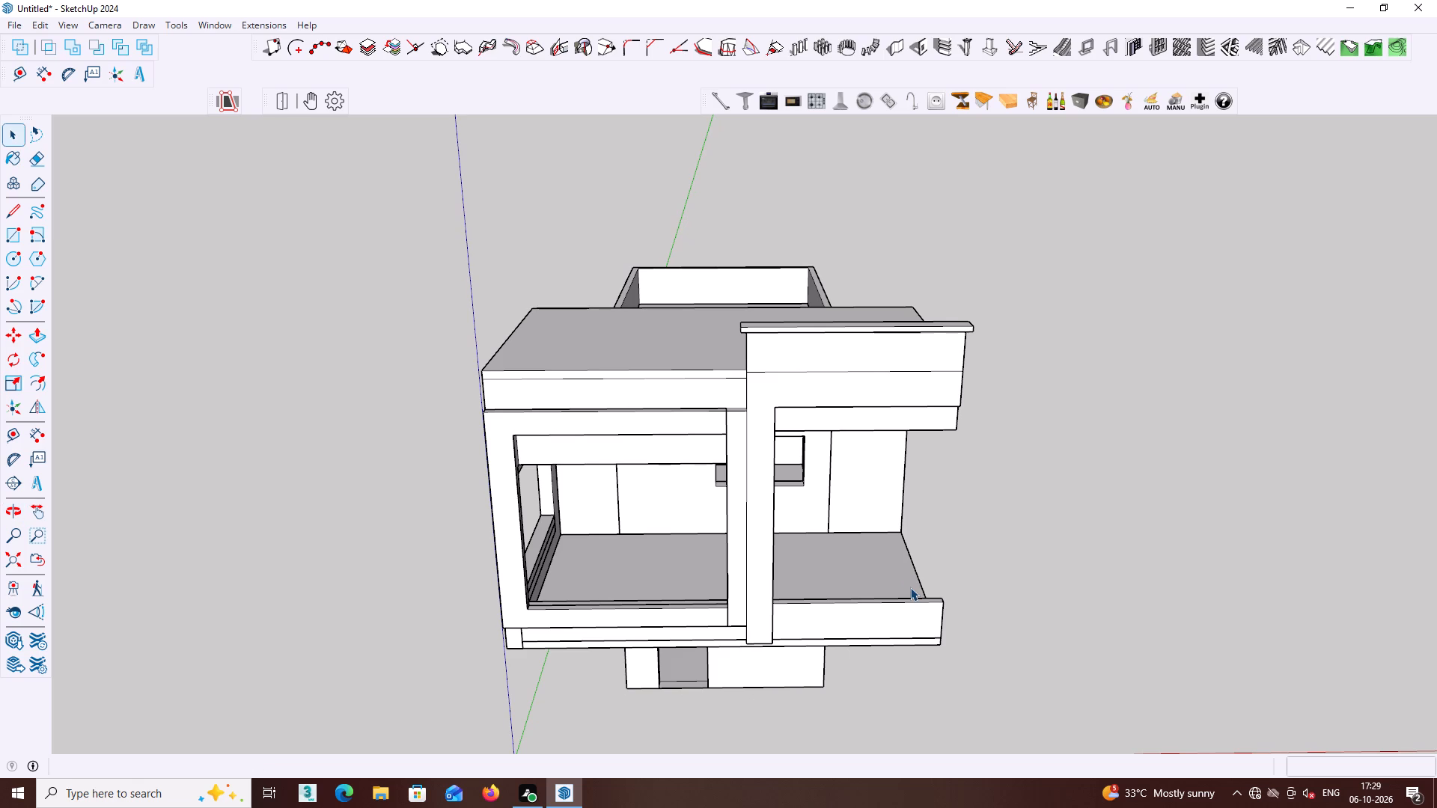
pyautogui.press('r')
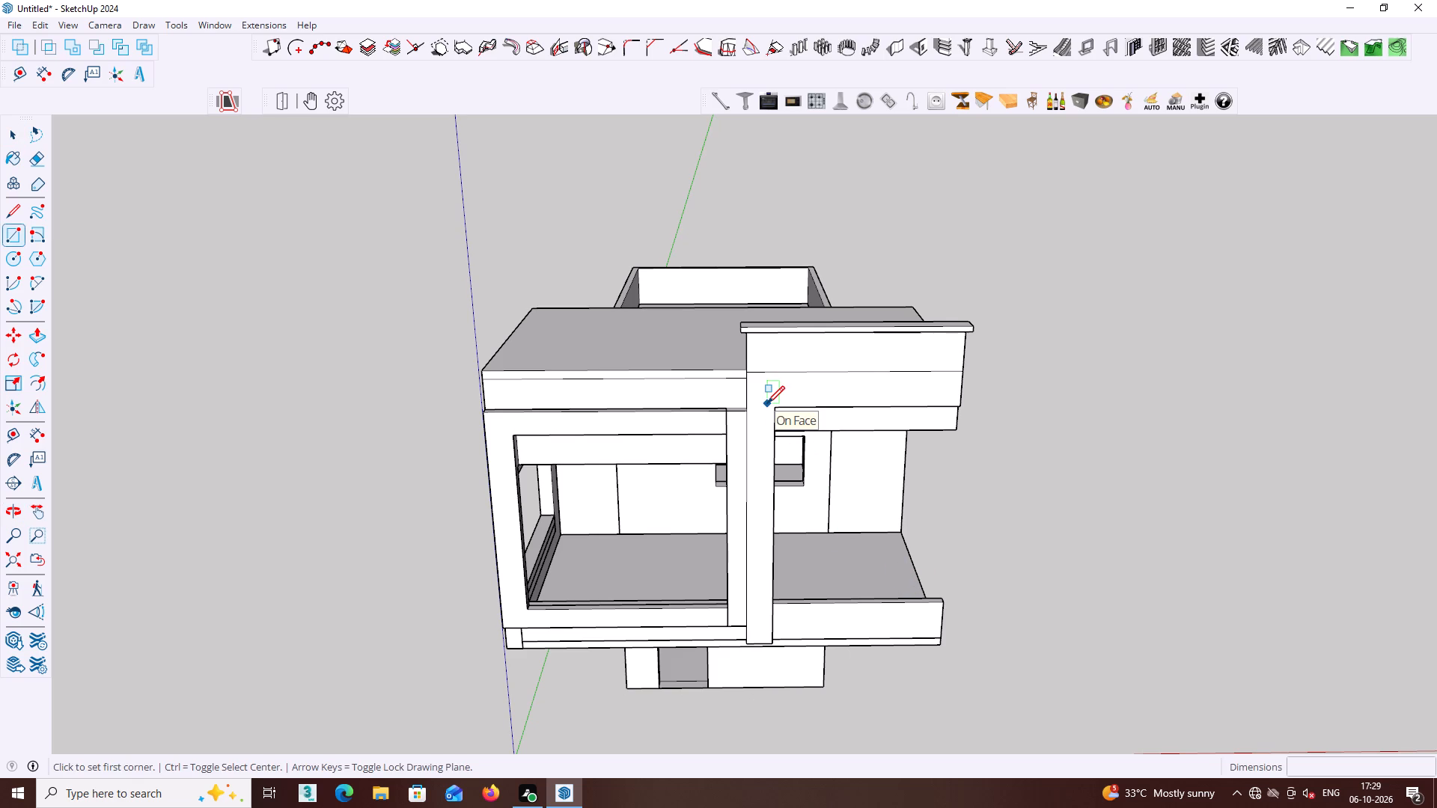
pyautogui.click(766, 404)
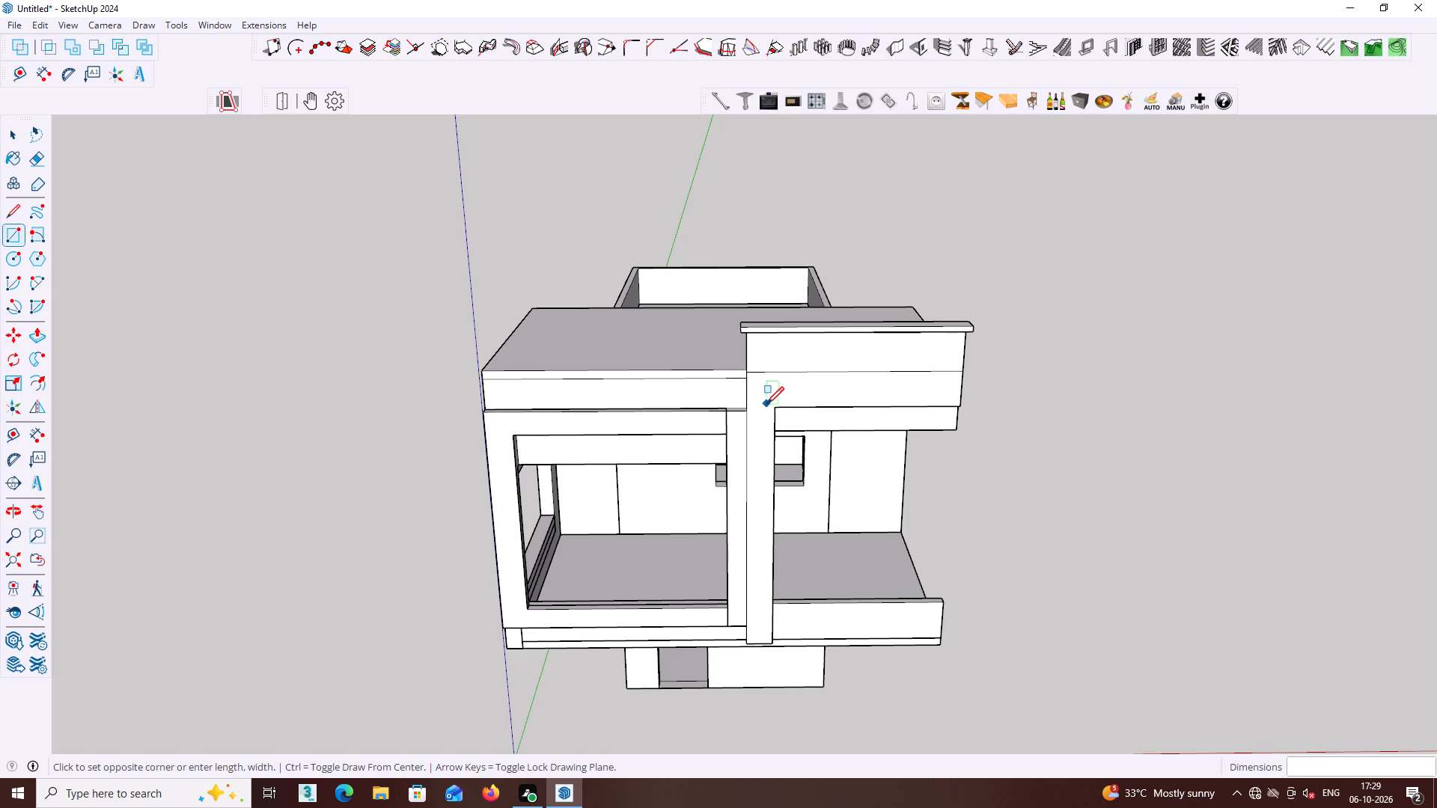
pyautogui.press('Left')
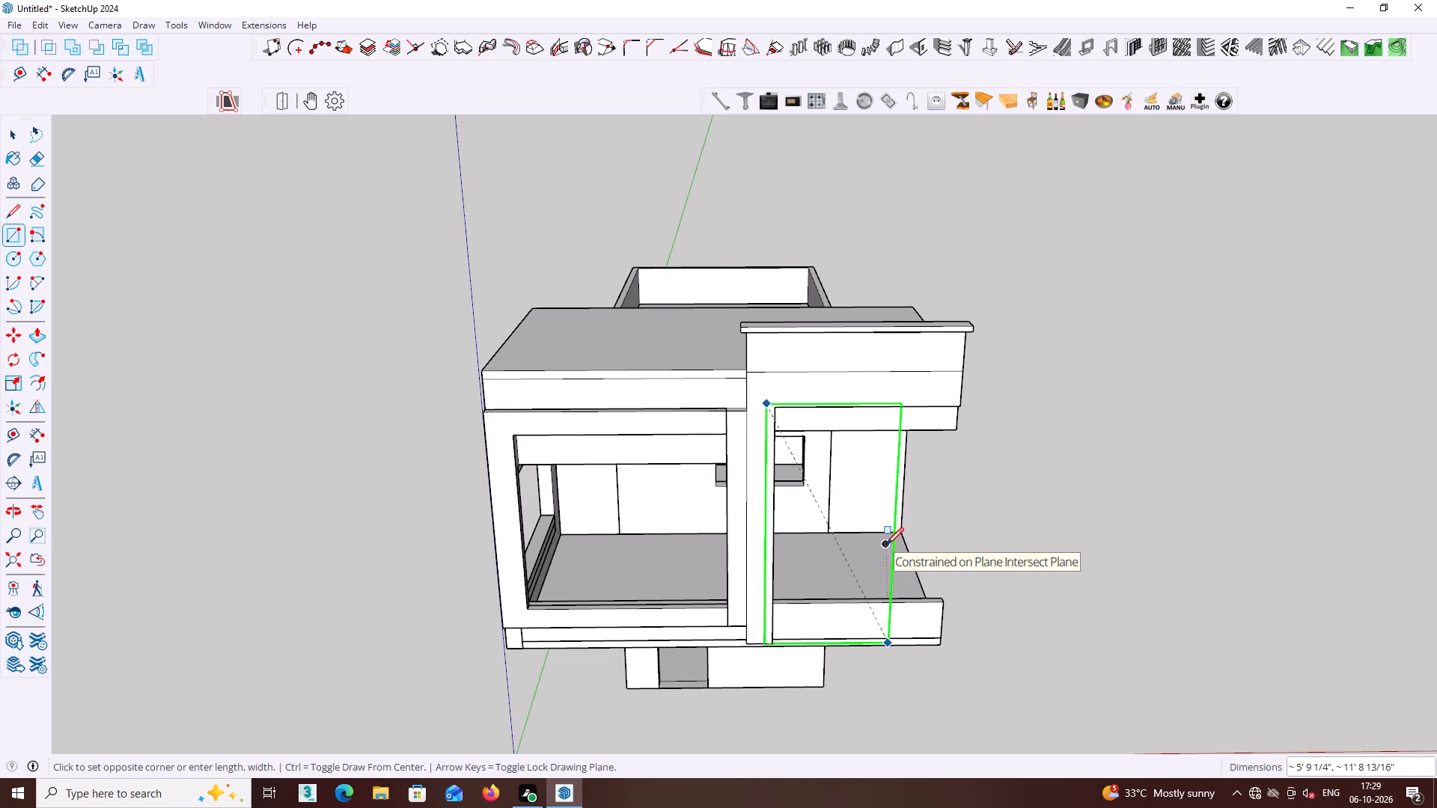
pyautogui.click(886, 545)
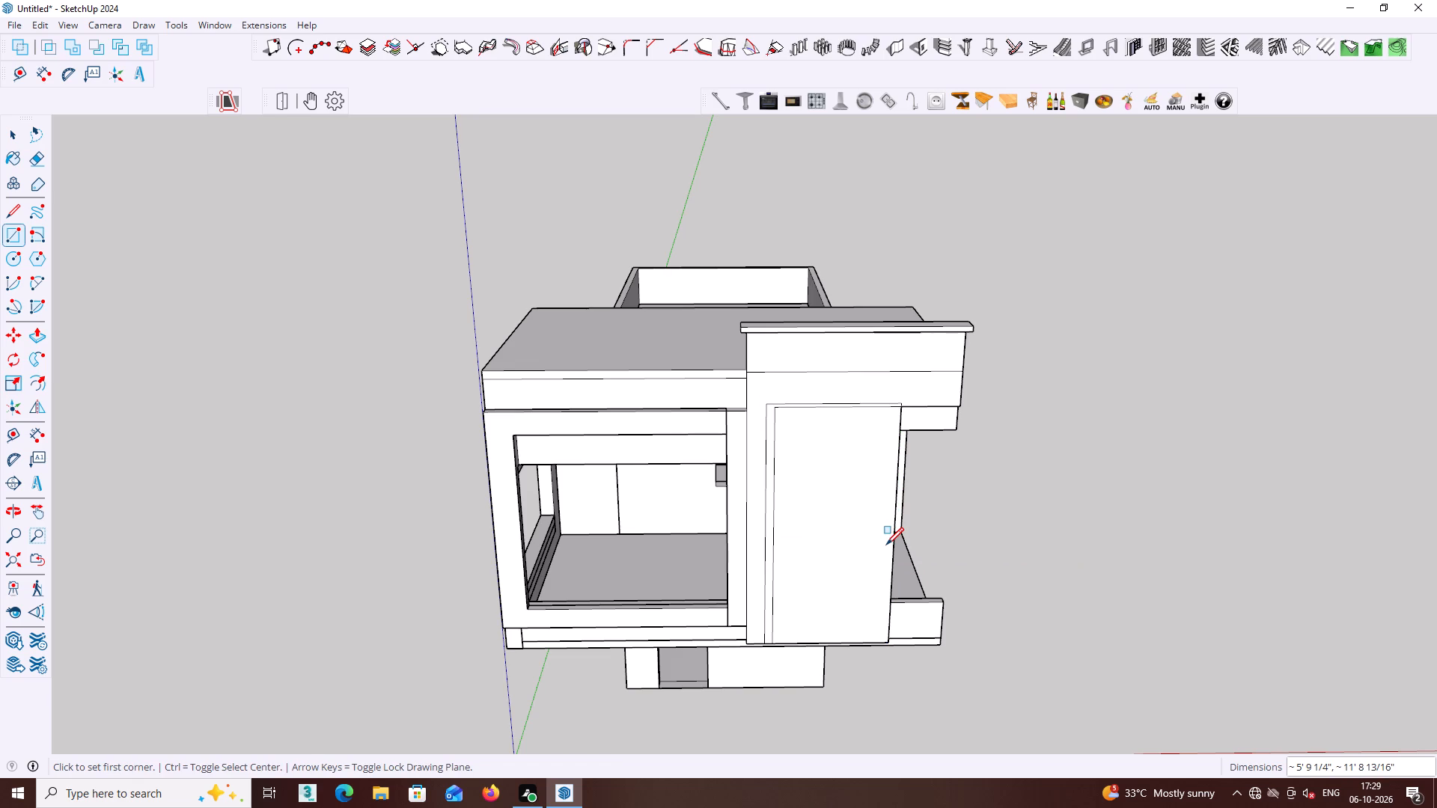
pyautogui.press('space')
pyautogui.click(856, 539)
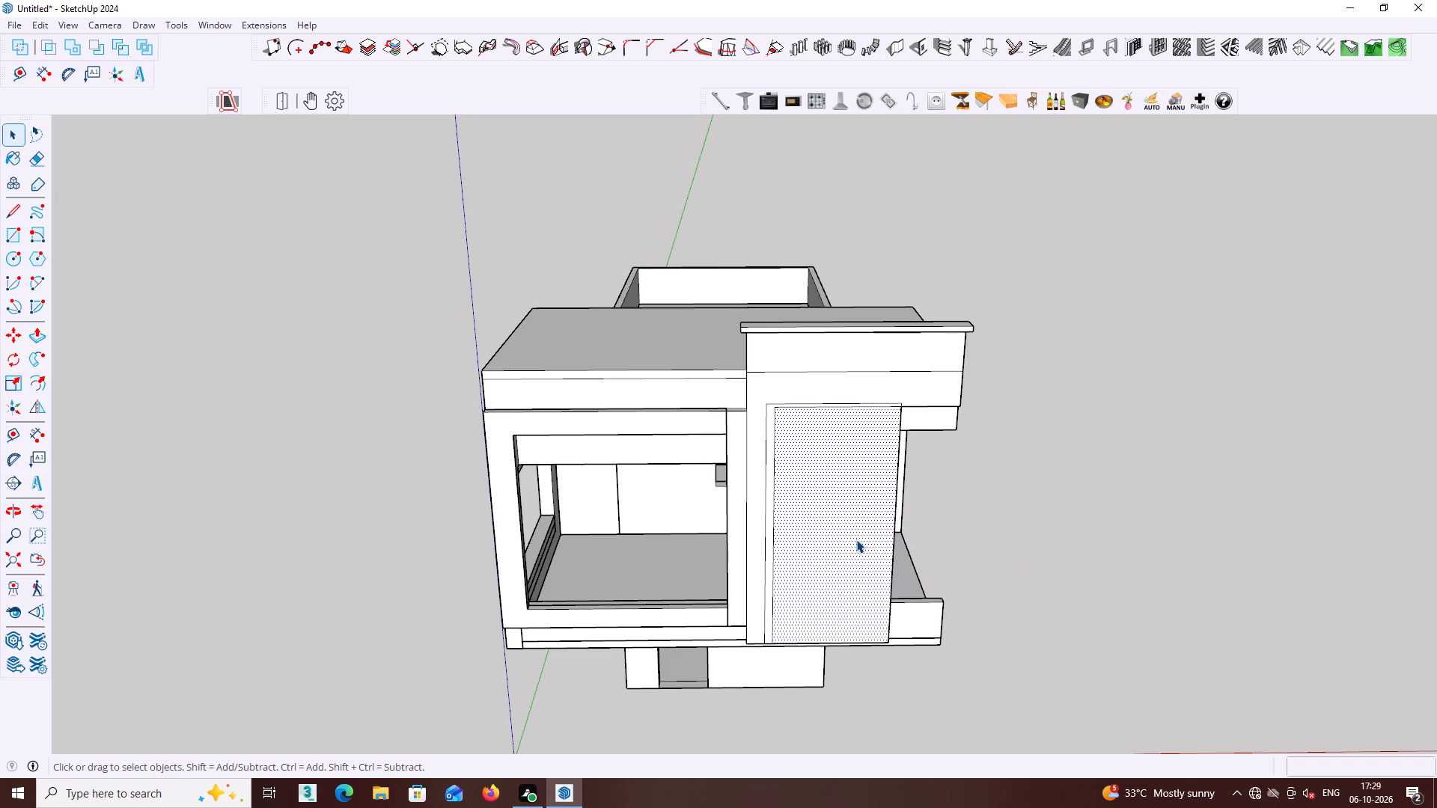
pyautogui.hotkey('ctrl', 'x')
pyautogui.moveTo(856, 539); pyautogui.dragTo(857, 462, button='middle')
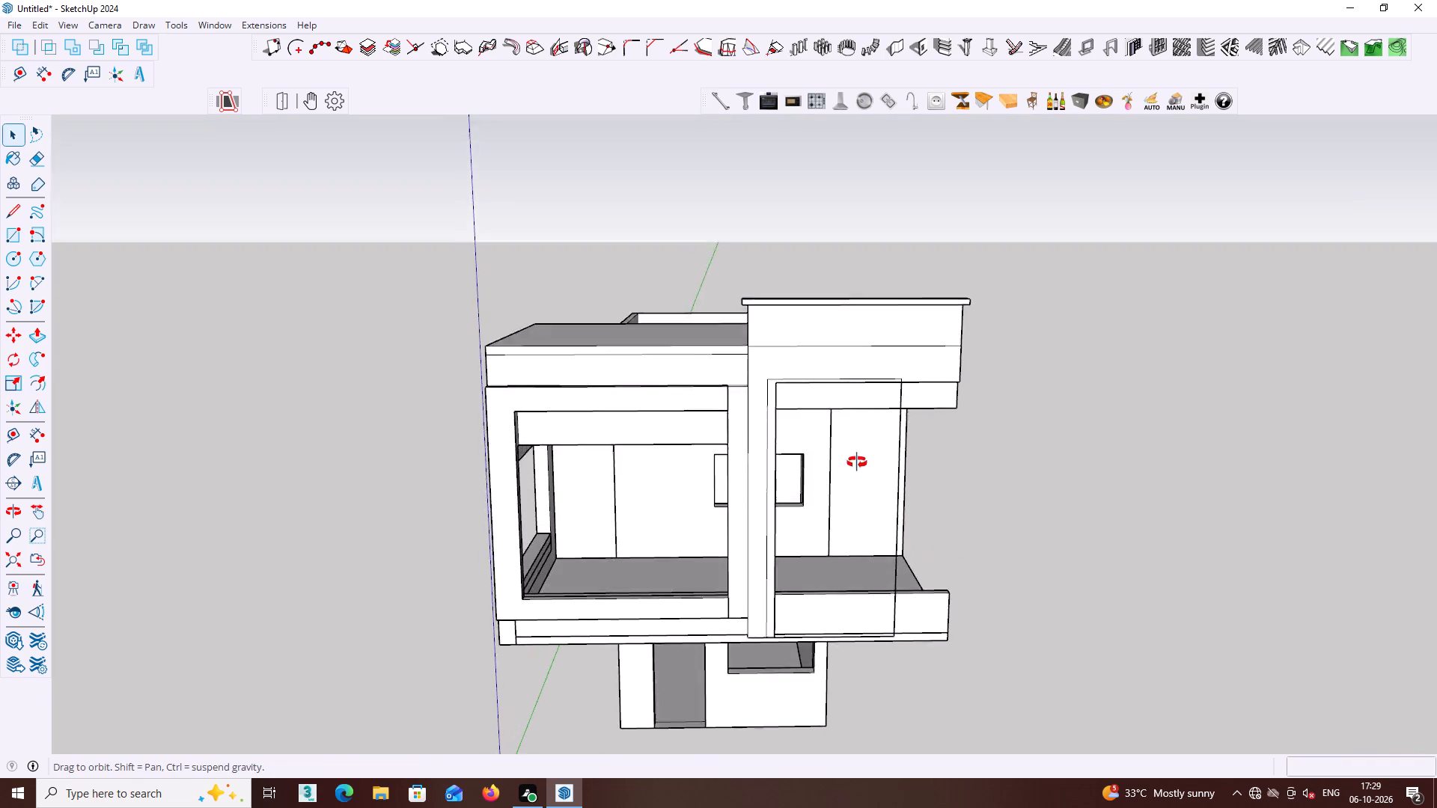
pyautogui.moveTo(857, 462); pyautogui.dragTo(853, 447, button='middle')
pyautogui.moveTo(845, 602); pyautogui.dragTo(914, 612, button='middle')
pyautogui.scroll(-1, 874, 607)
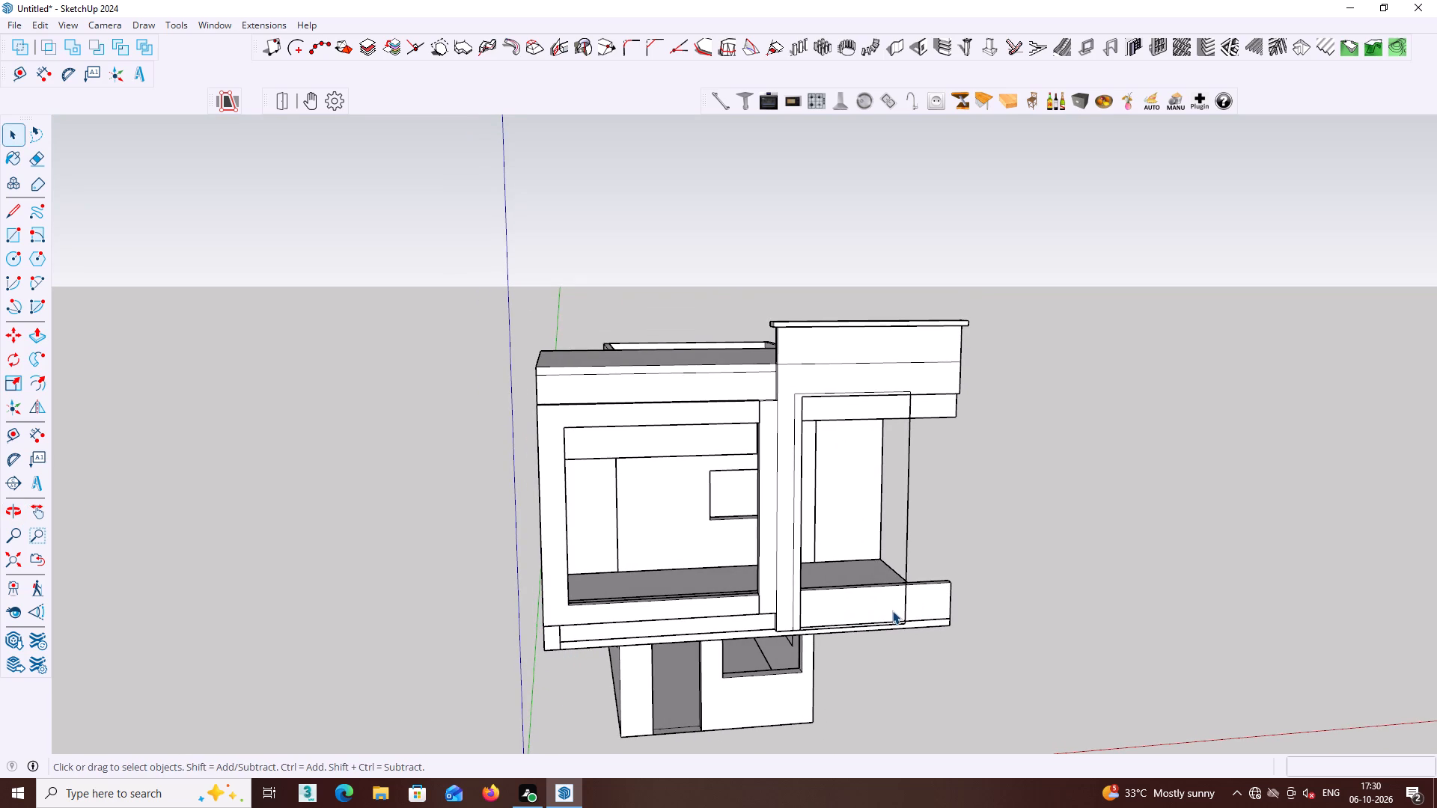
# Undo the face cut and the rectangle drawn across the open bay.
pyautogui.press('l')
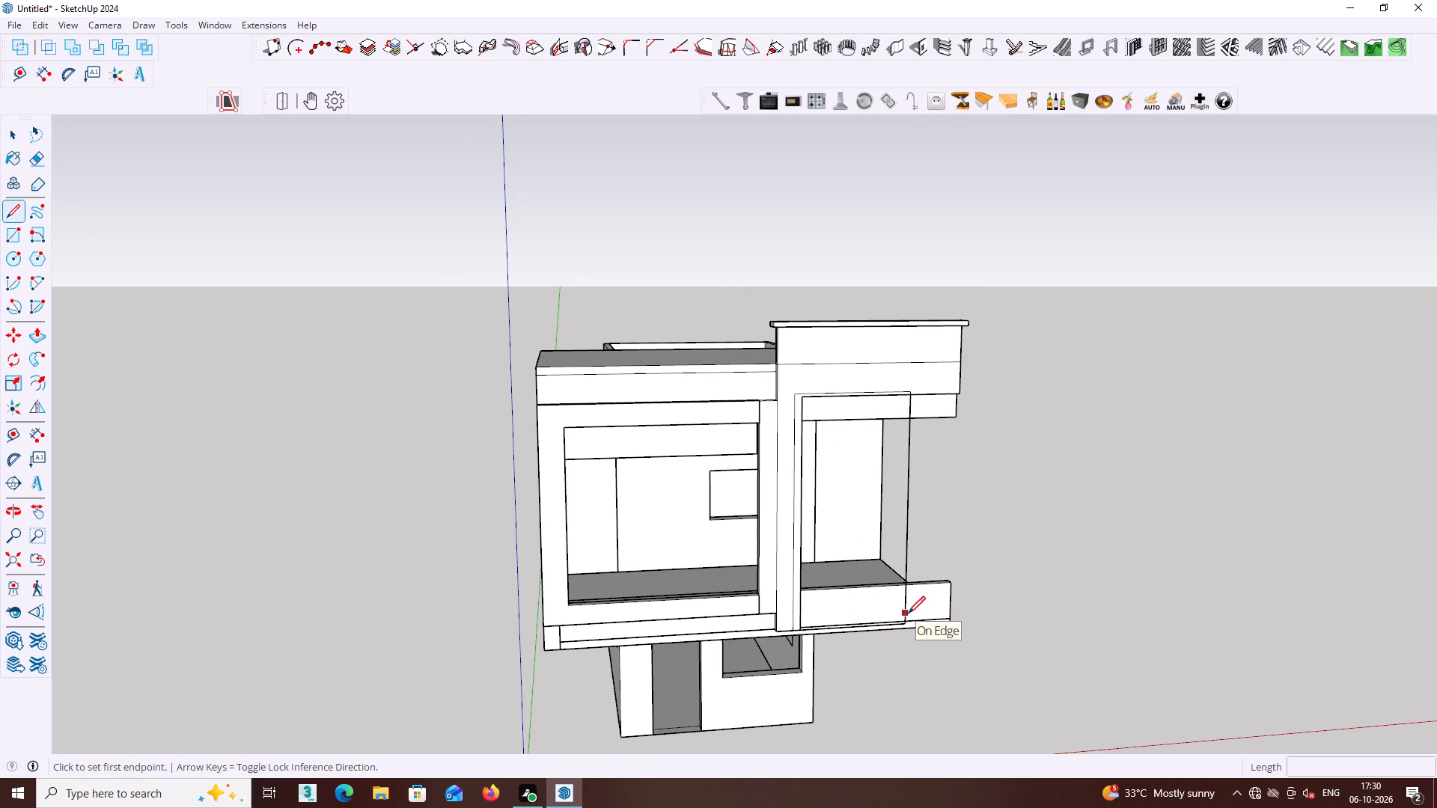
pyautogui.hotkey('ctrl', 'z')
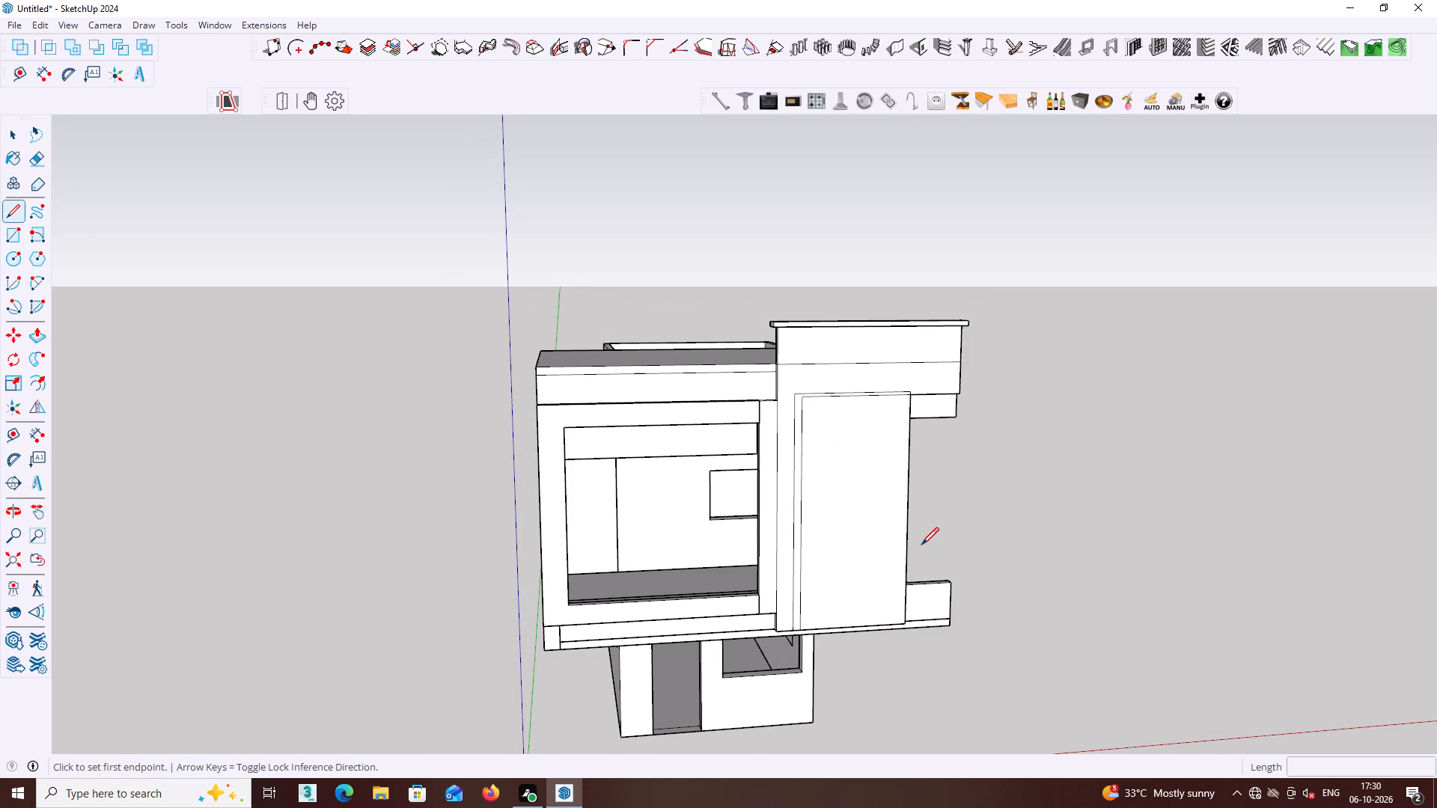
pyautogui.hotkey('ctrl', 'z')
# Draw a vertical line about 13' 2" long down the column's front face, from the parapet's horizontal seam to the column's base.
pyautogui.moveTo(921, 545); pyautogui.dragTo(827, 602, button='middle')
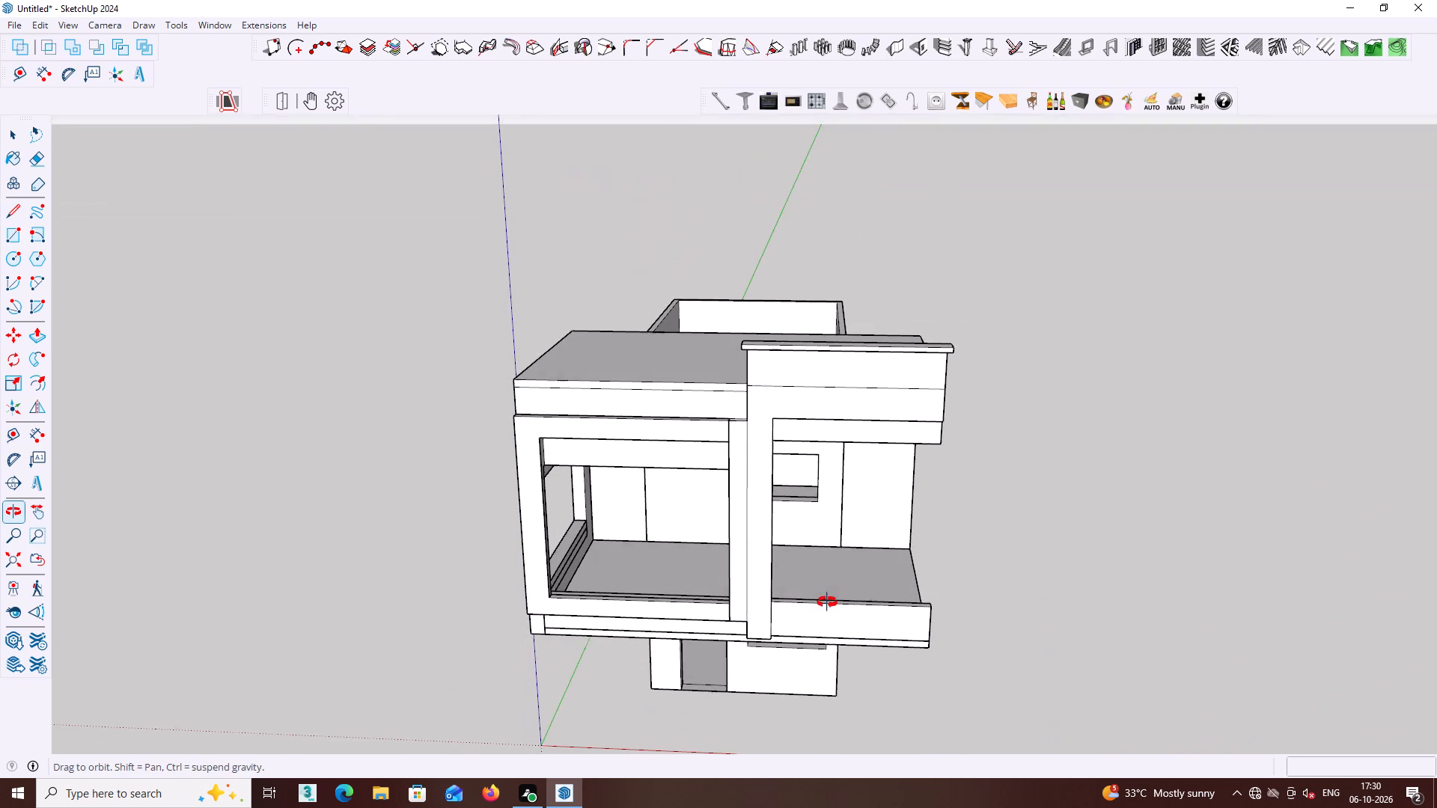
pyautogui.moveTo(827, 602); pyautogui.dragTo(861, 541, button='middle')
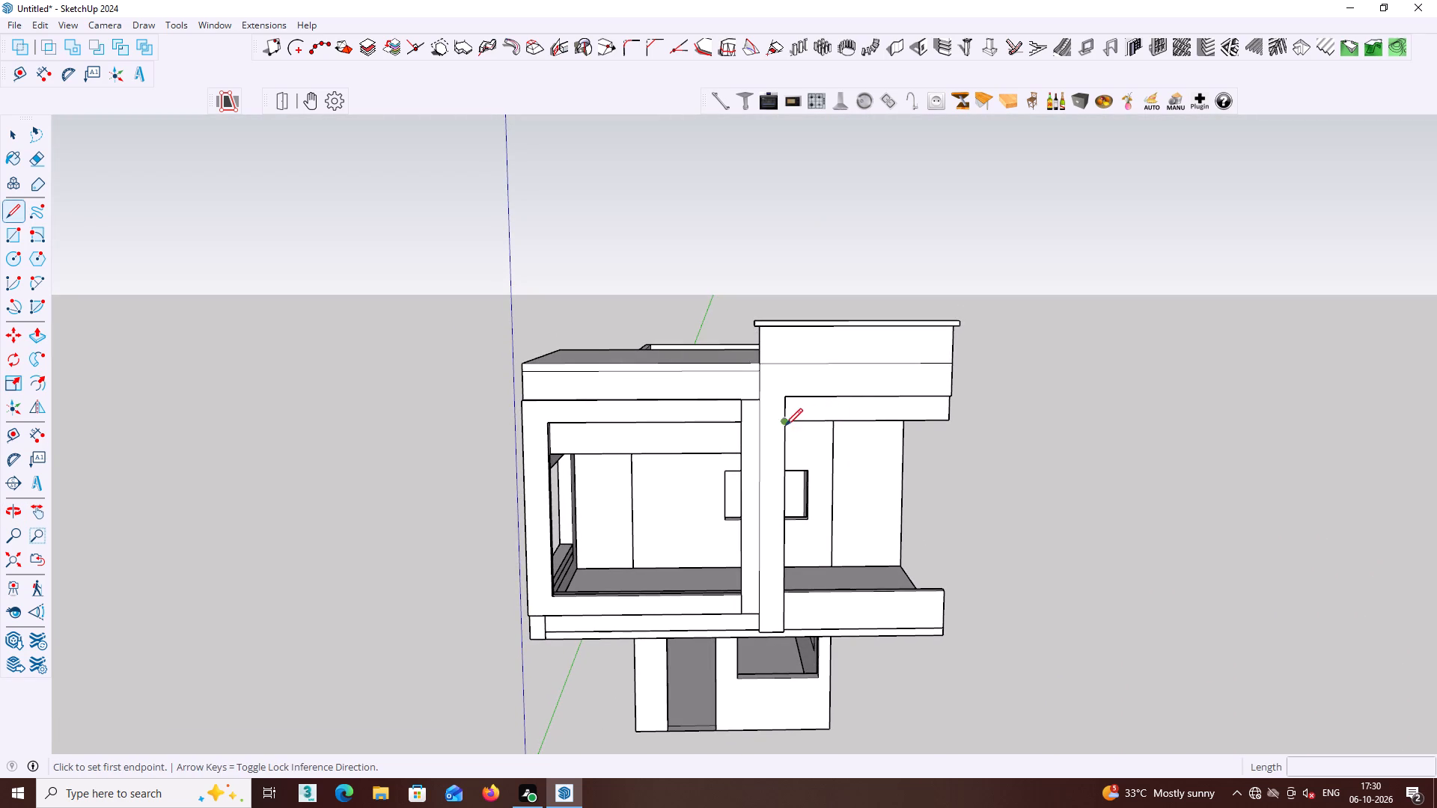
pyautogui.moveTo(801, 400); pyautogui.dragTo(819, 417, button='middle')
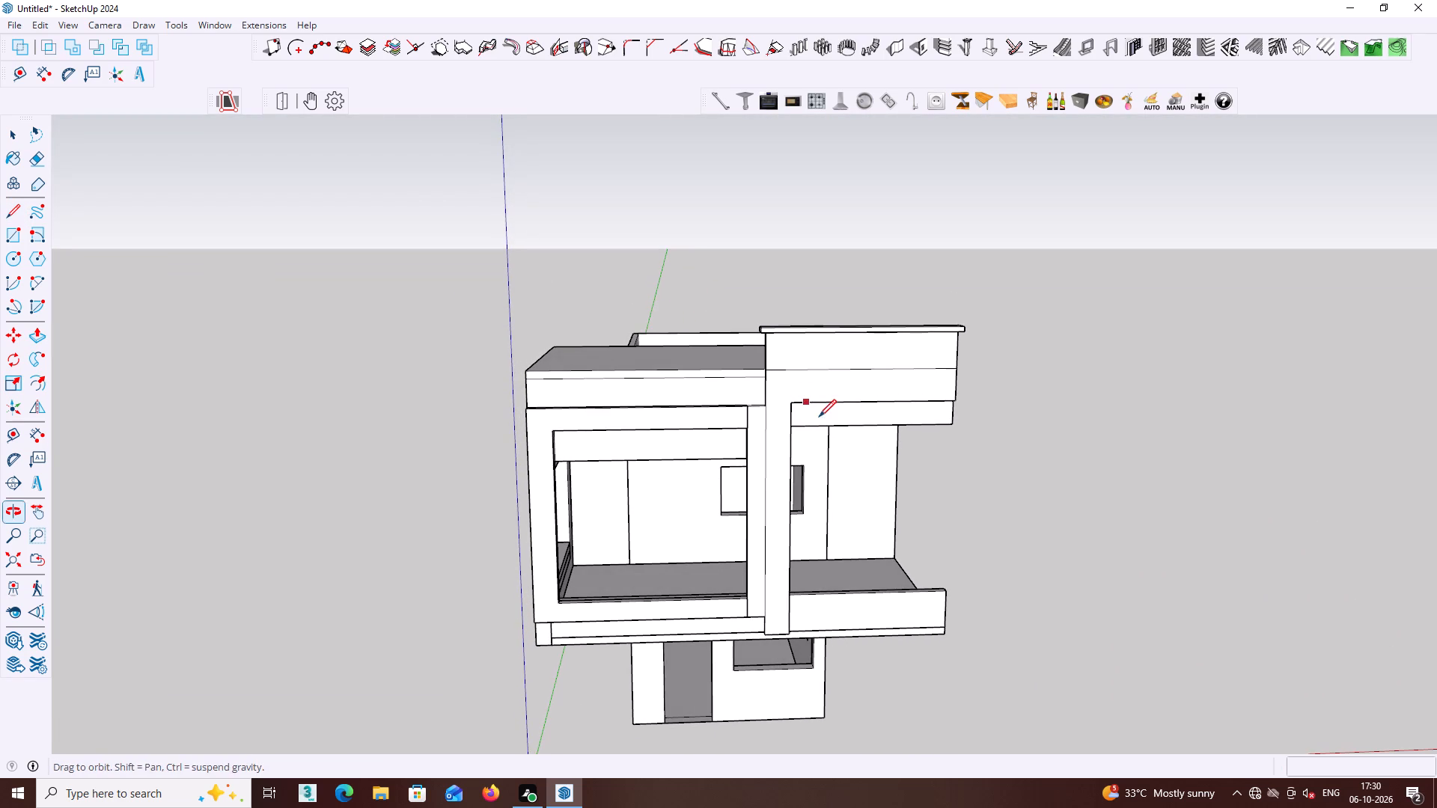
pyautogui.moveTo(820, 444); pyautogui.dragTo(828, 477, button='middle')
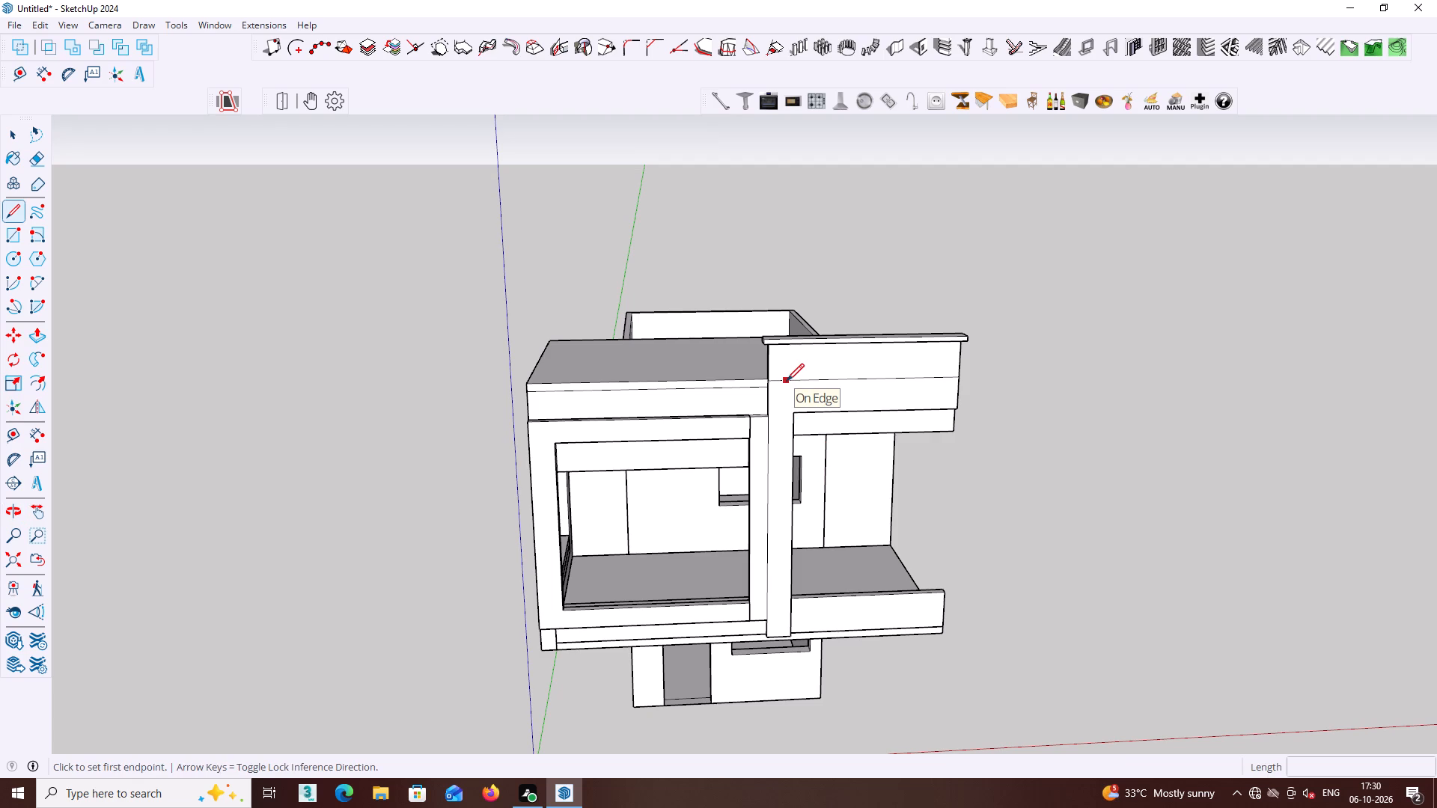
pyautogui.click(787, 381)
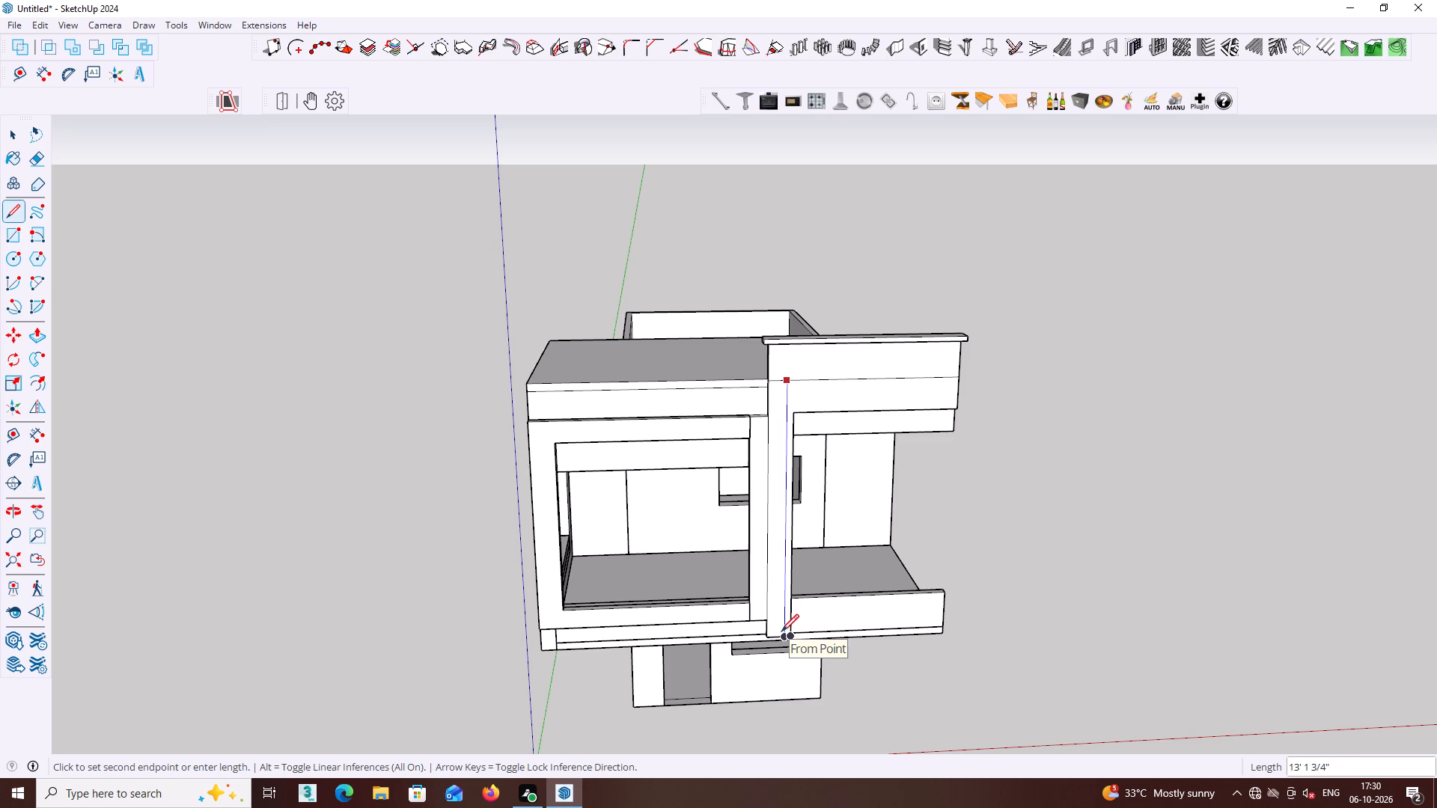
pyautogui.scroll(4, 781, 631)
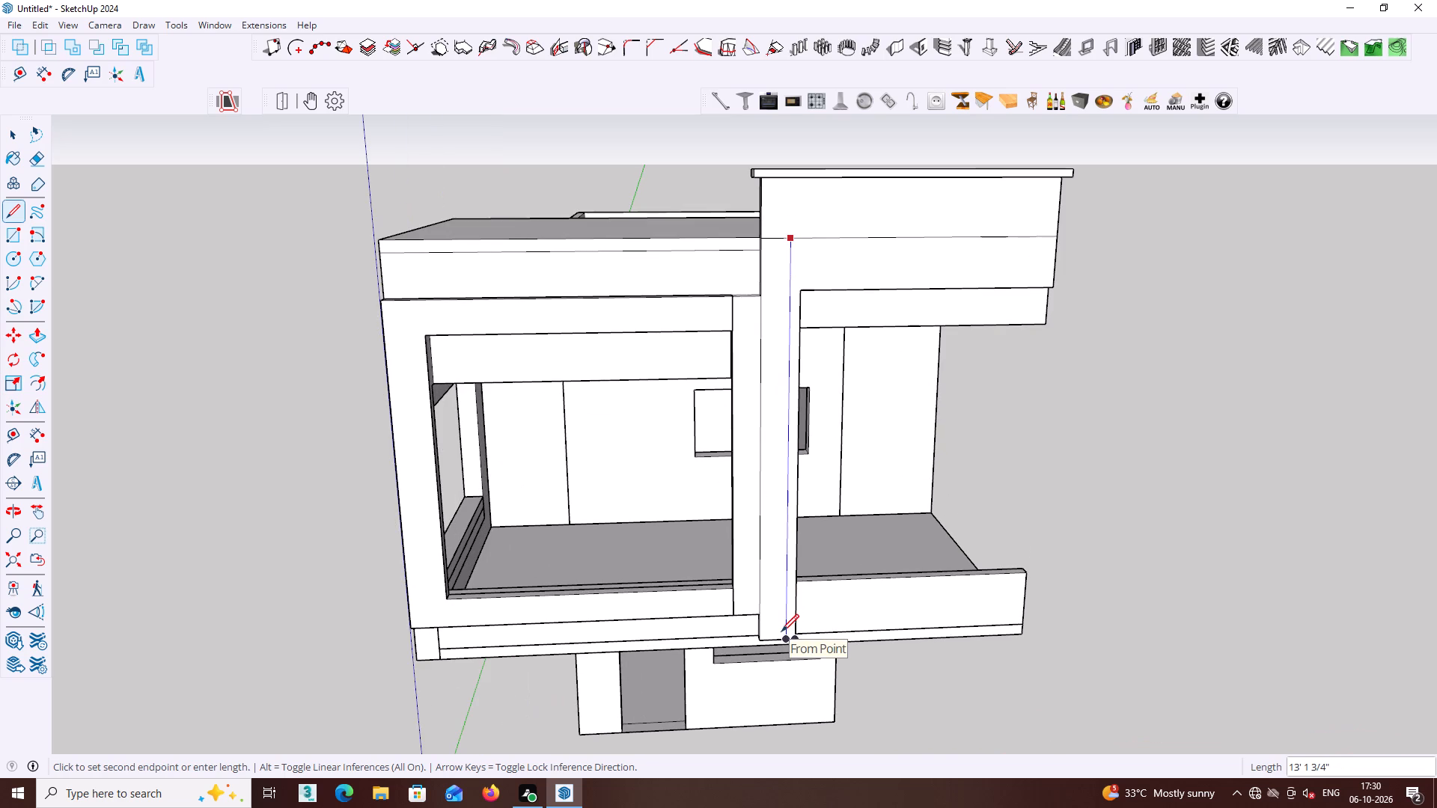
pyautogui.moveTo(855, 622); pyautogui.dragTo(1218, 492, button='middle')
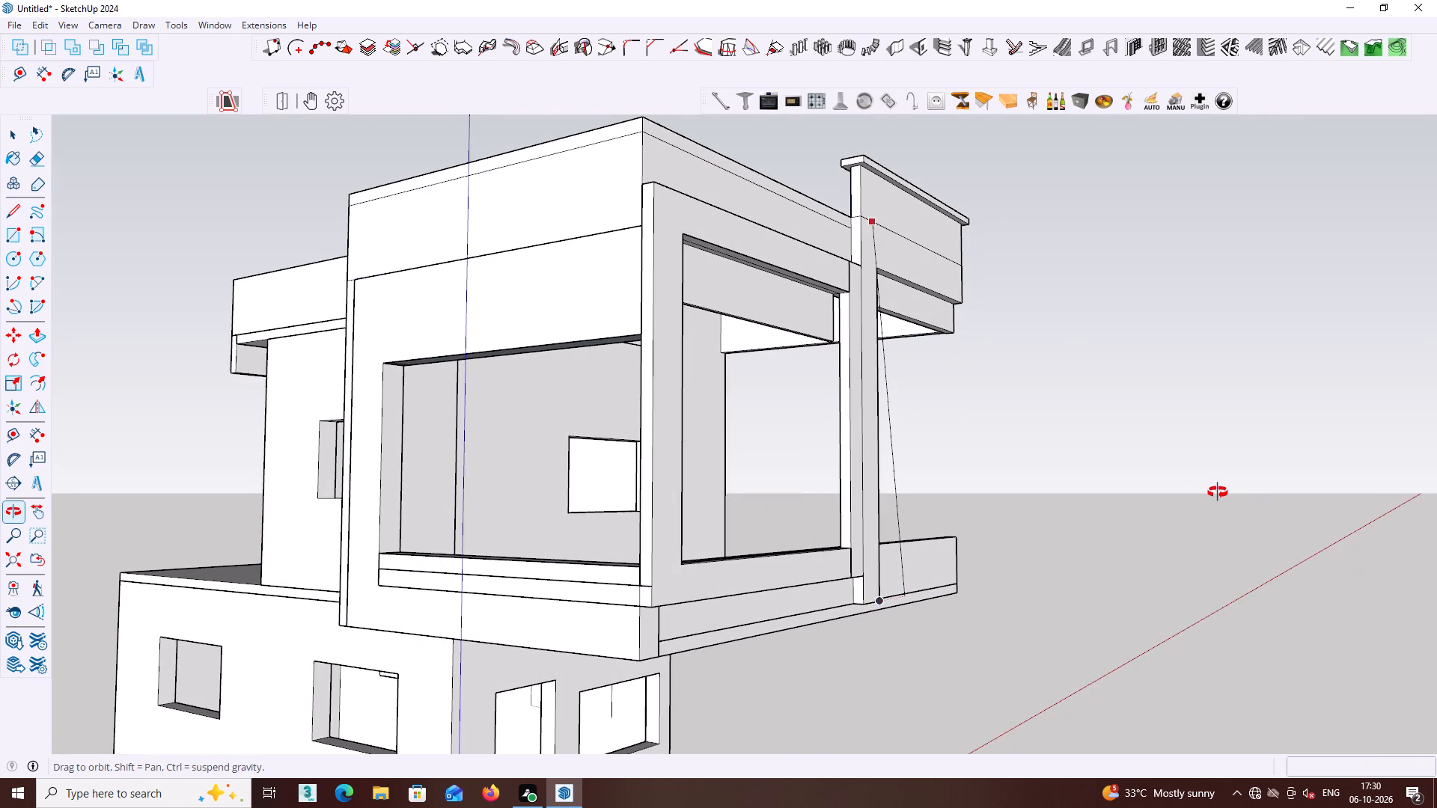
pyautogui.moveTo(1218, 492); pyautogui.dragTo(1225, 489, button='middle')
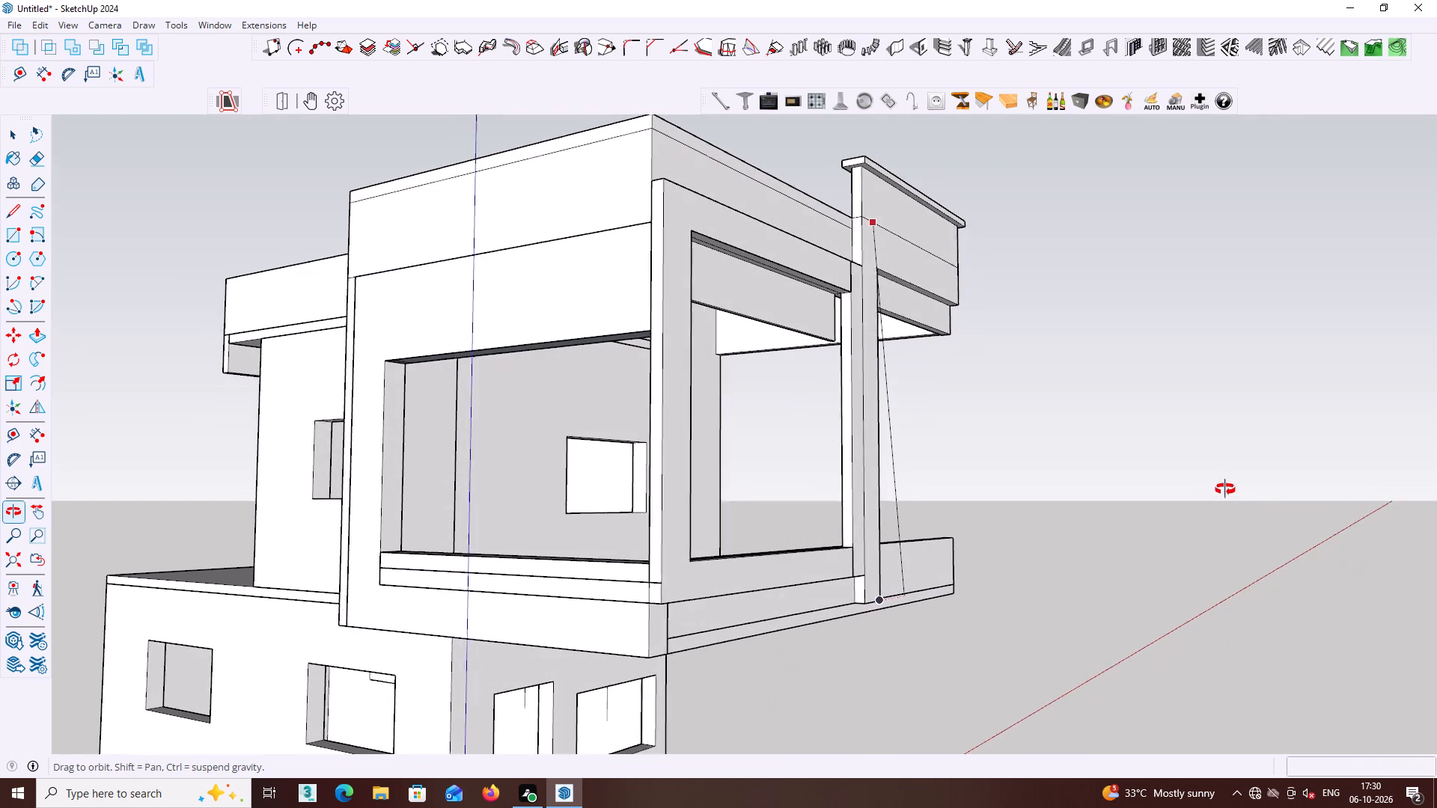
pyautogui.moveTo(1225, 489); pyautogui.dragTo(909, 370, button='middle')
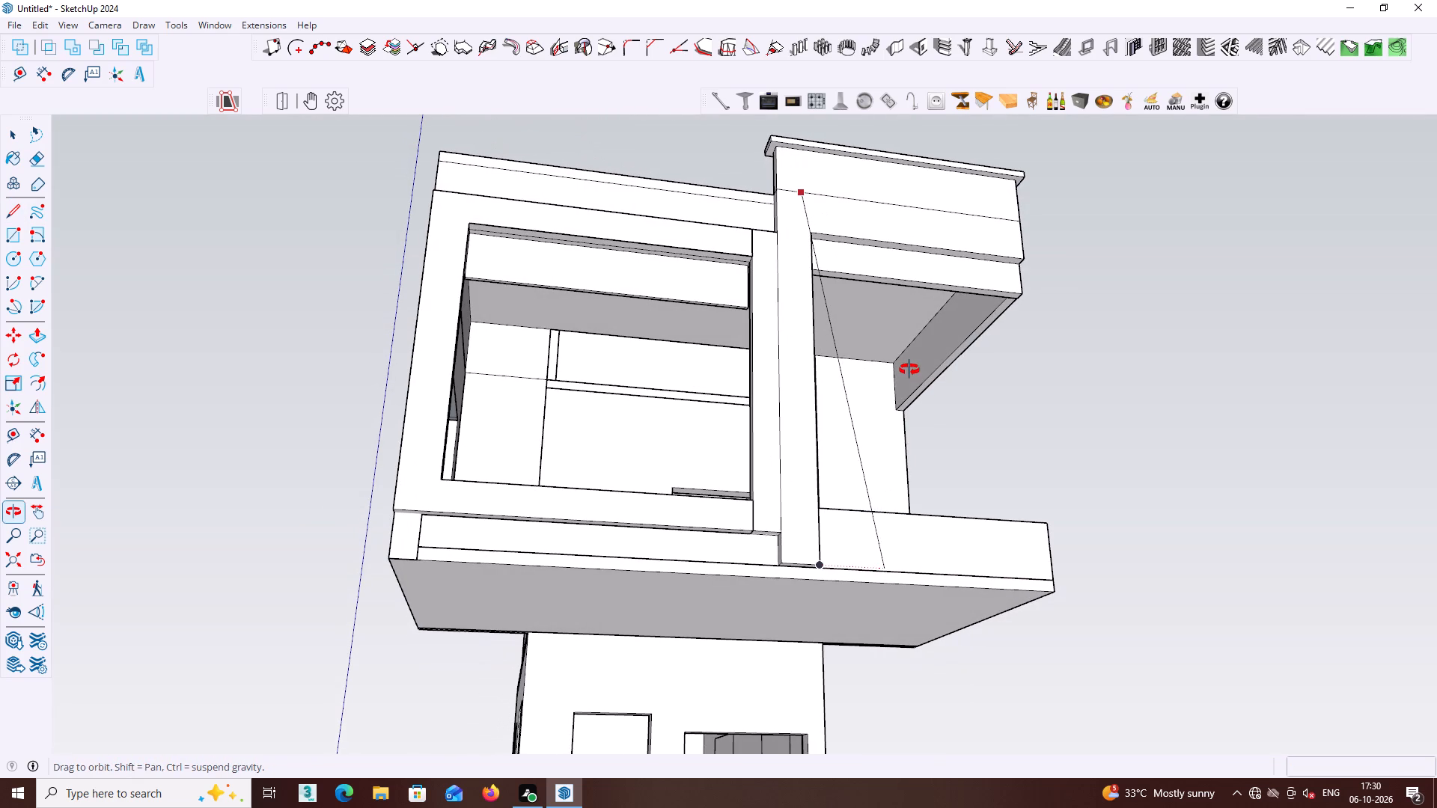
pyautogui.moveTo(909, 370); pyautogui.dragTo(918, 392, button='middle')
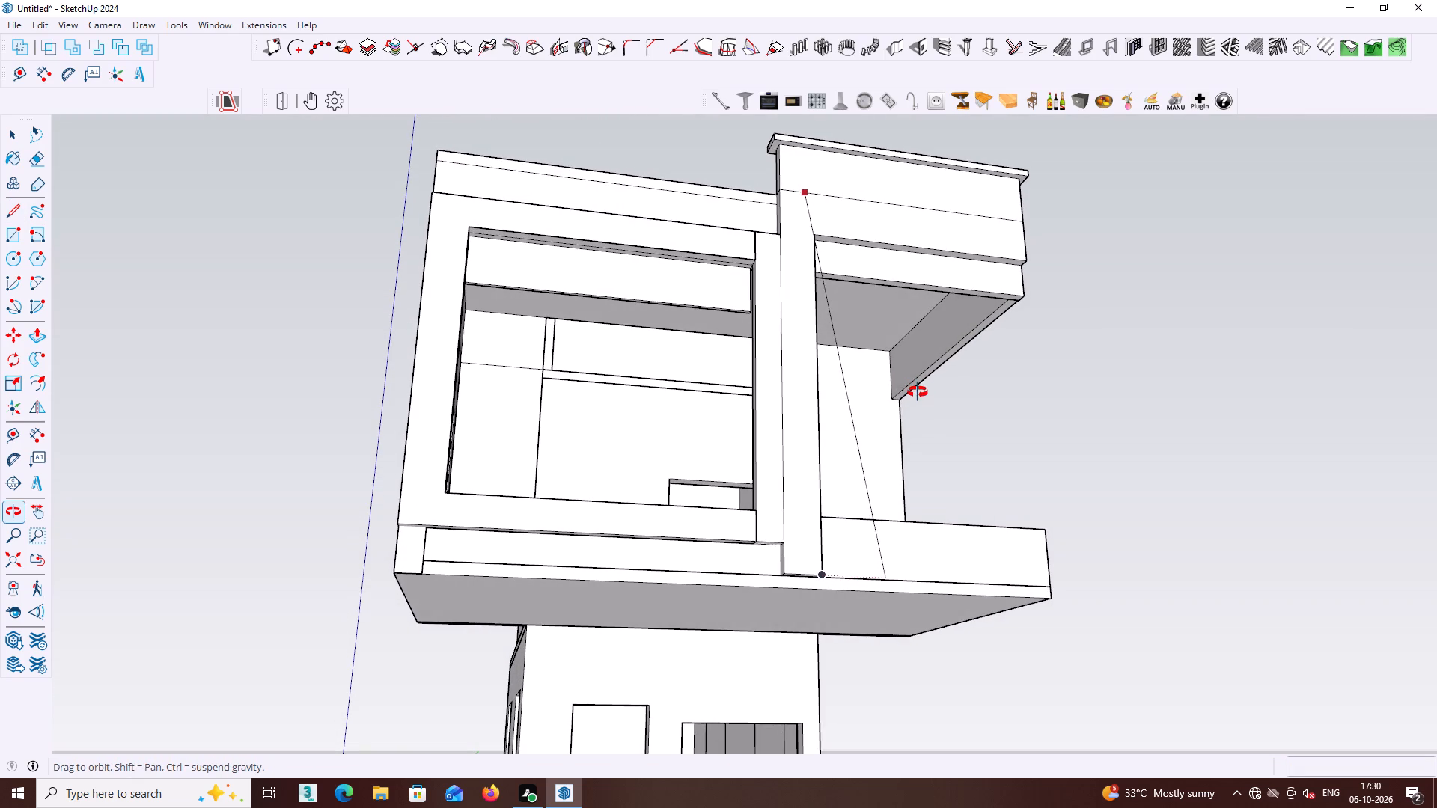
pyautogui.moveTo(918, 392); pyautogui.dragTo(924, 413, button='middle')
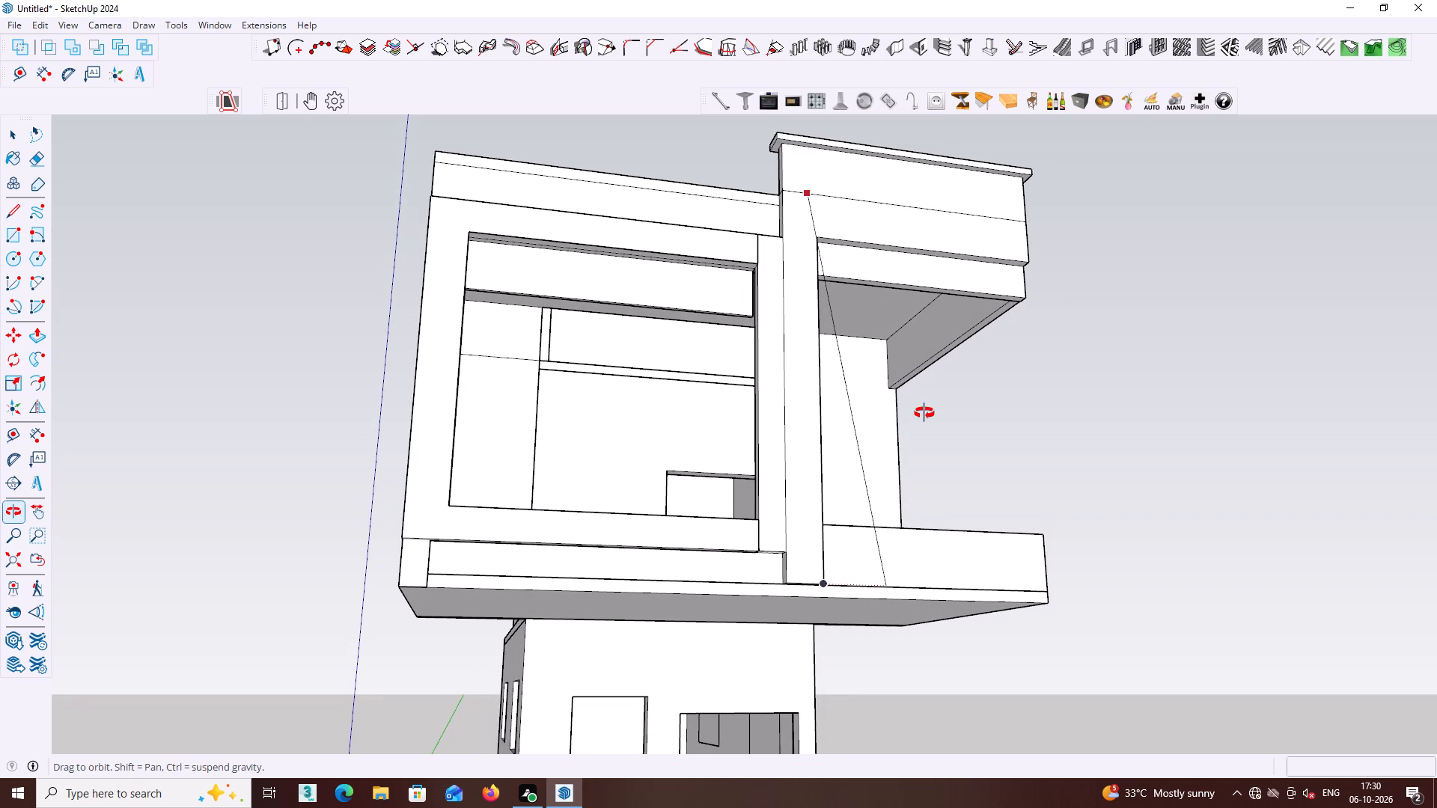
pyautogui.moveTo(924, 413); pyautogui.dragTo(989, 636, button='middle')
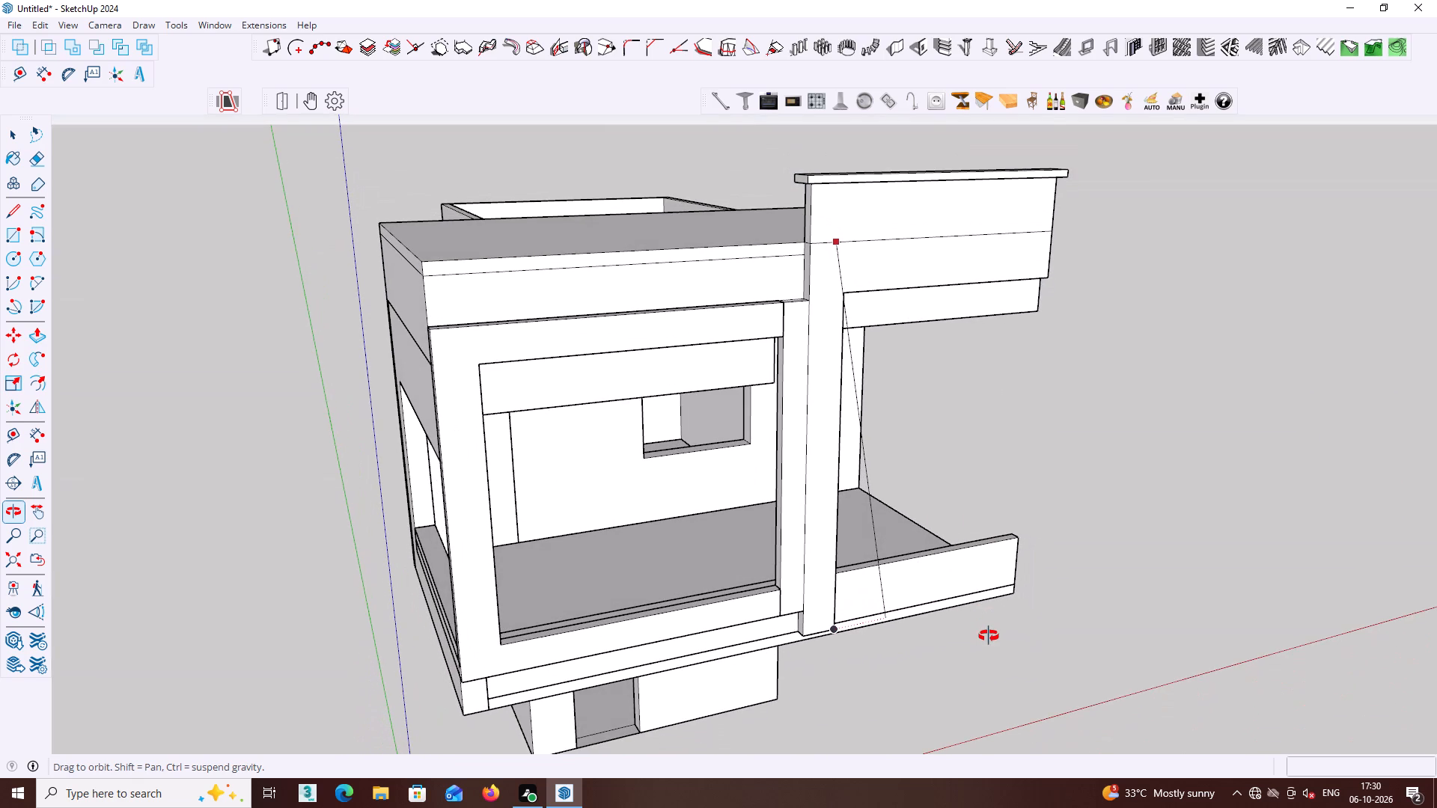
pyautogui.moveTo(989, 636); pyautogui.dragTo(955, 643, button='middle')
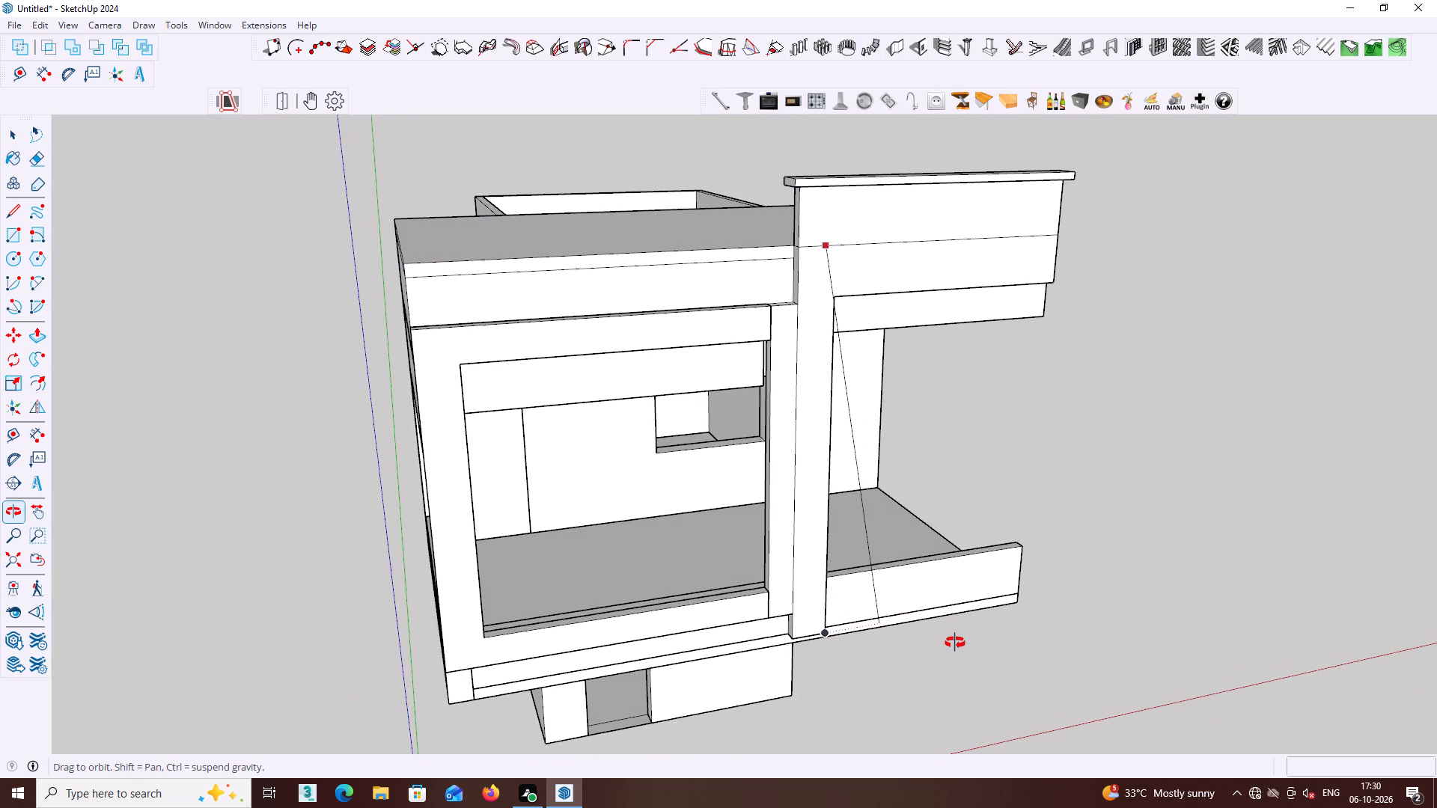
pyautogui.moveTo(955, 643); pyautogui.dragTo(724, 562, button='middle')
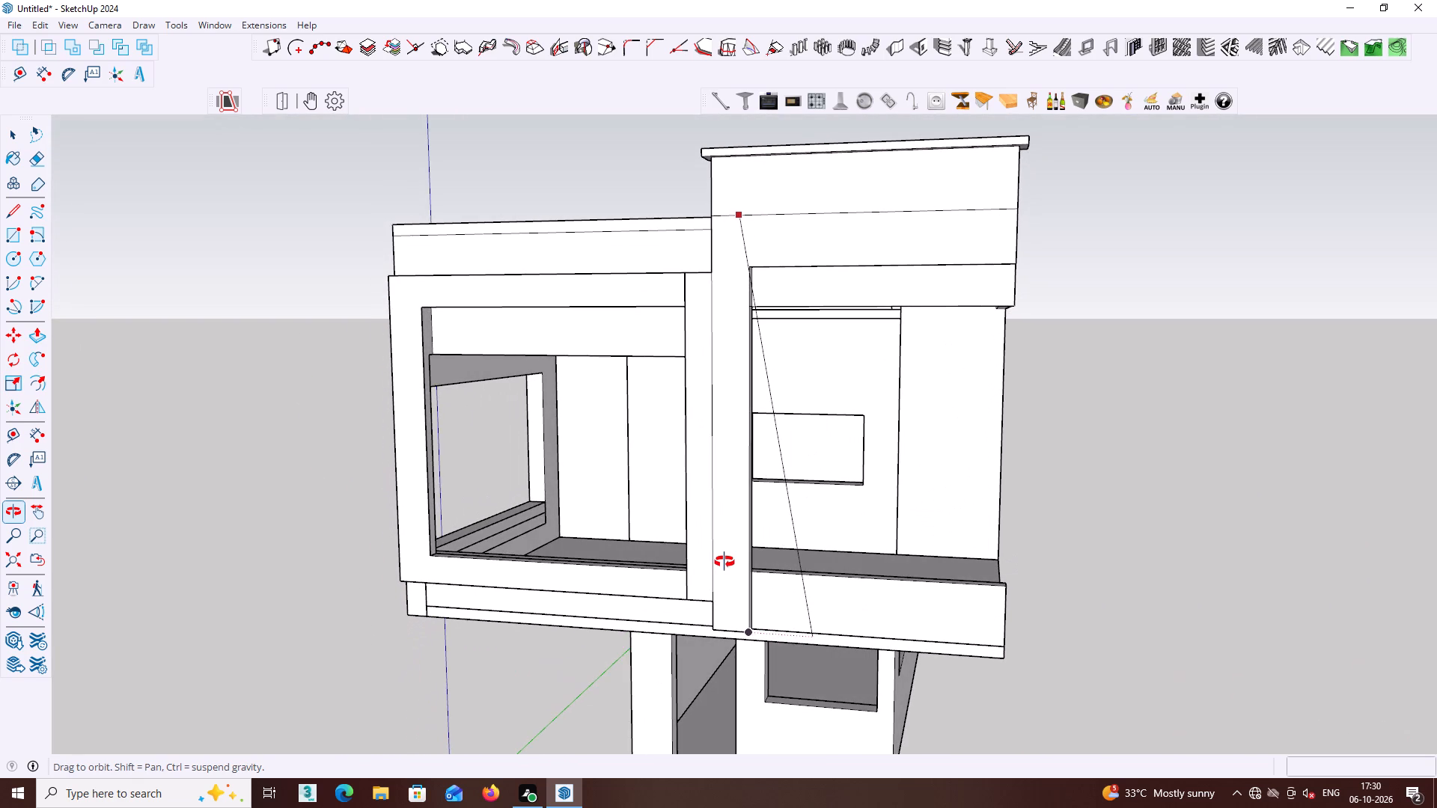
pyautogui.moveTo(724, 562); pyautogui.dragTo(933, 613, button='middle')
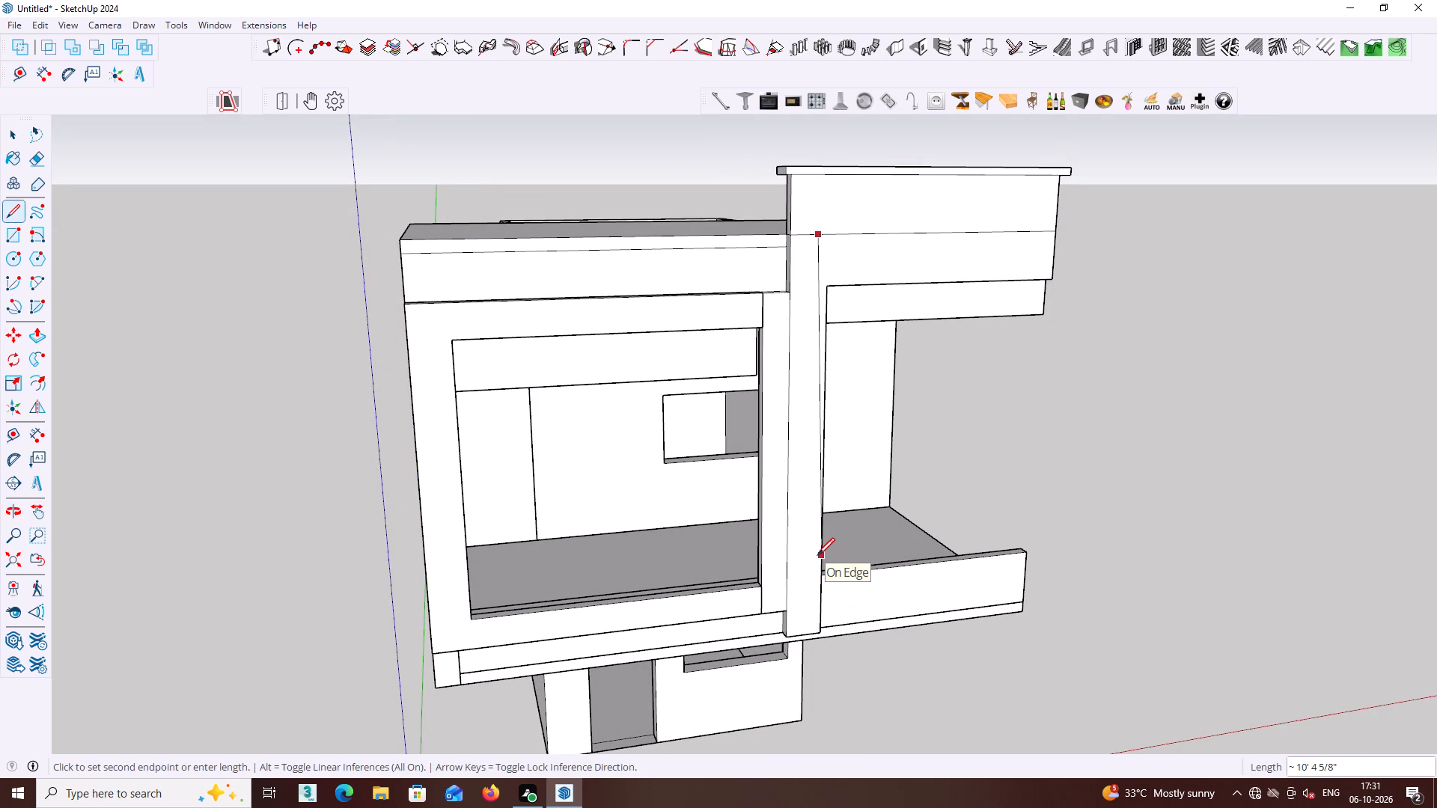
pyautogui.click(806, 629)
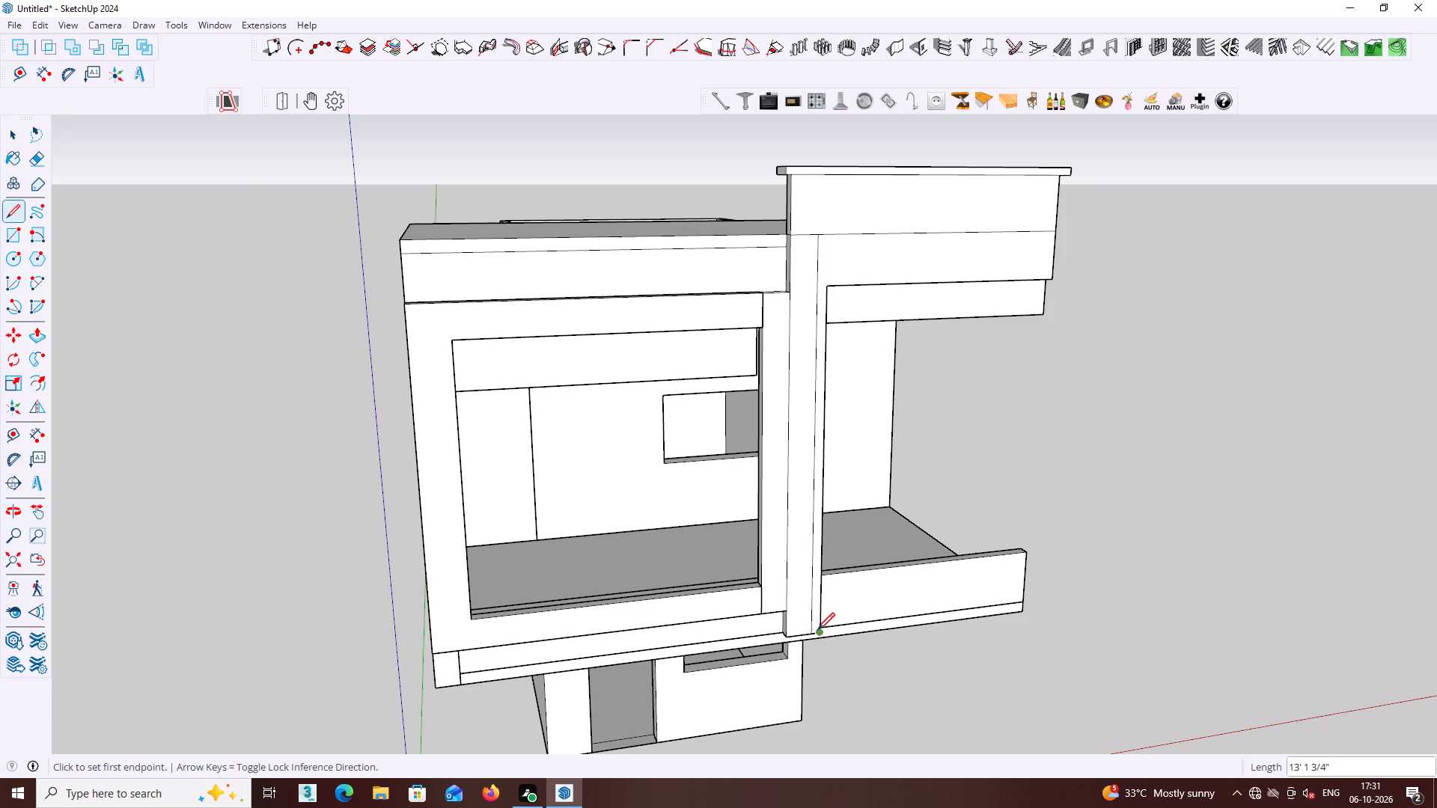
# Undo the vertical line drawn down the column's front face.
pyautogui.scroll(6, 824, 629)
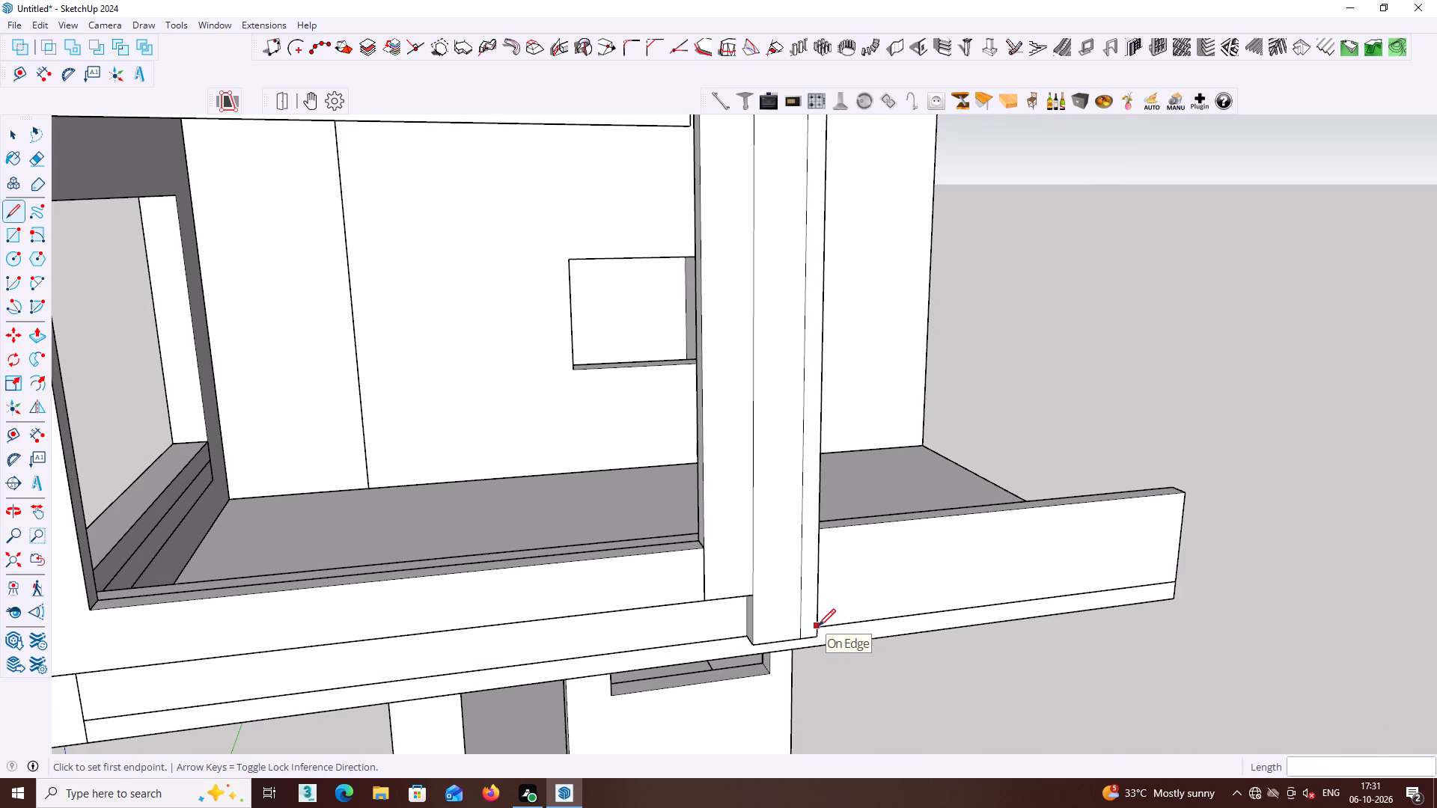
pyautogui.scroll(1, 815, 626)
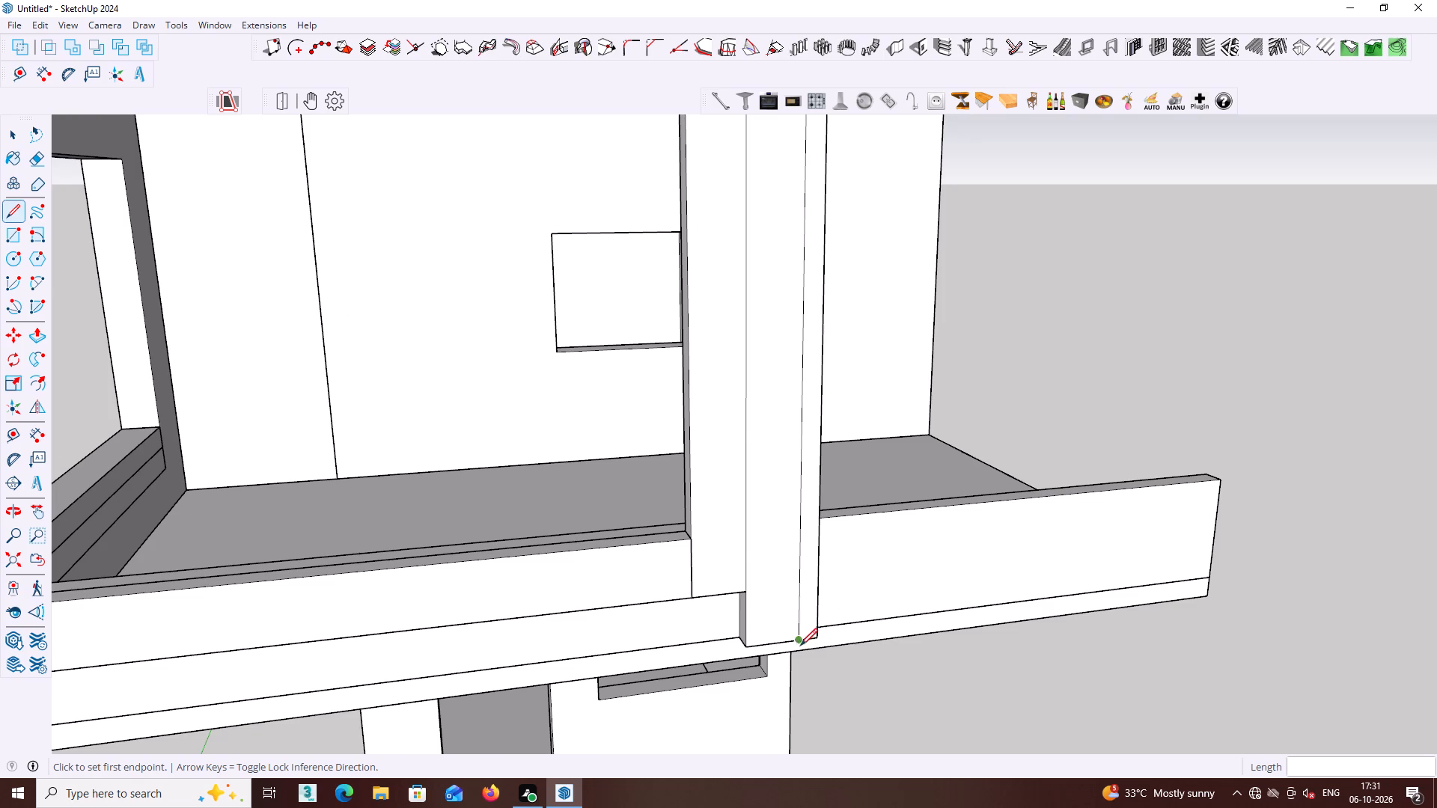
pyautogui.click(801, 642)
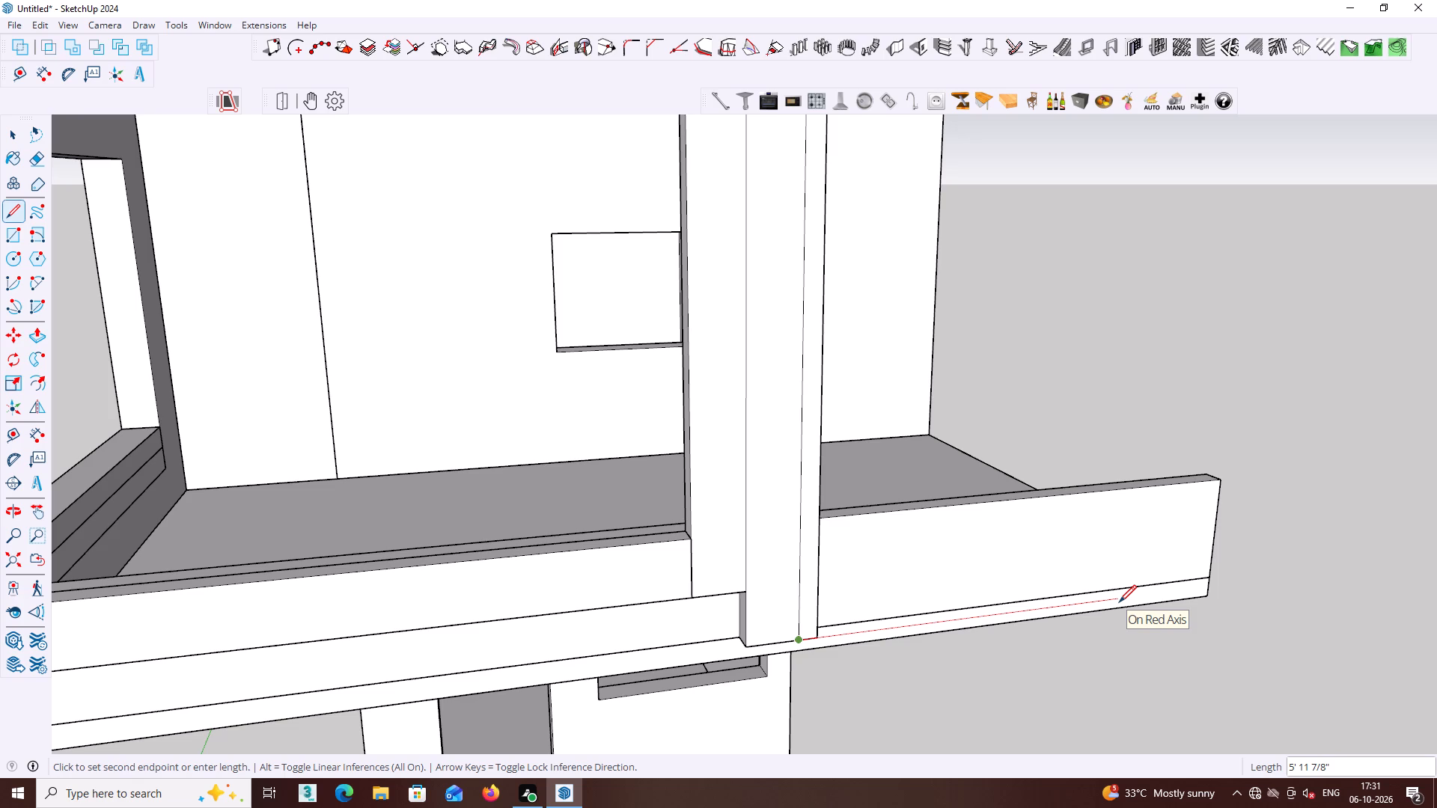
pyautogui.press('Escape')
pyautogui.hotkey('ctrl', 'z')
# Outline a horizontal rectangle about 6' by 1' 3" below the parapet's front seam, starting above the column and extending over the open bay.
pyautogui.scroll(-1, 1036, 593)
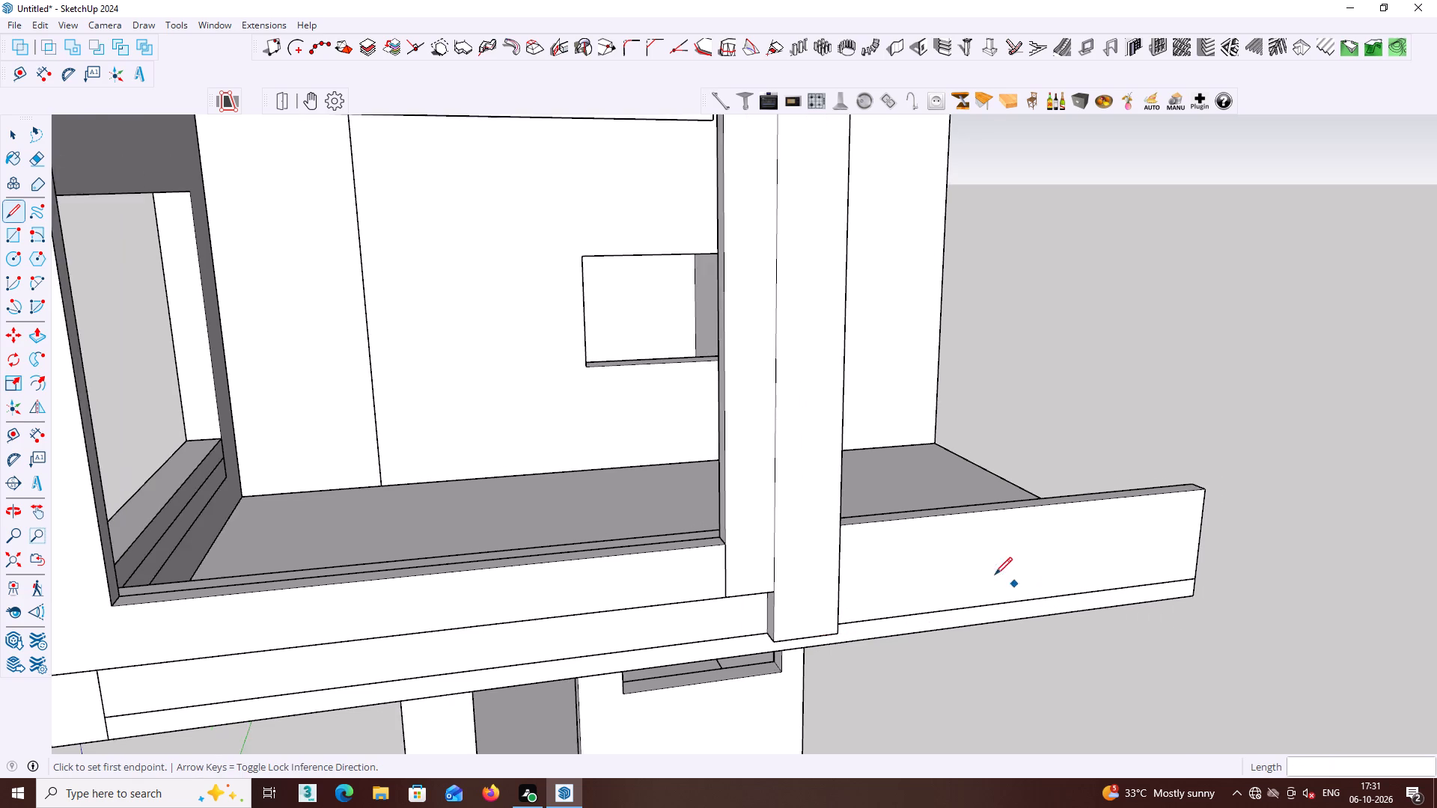
pyautogui.scroll(-2, 995, 575)
pyautogui.scroll(-1, 958, 420)
pyautogui.keyDown('shift'); pyautogui.moveTo(959, 415); pyautogui.dragTo(971, 628, button='middle'); pyautogui.keyUp('shift')
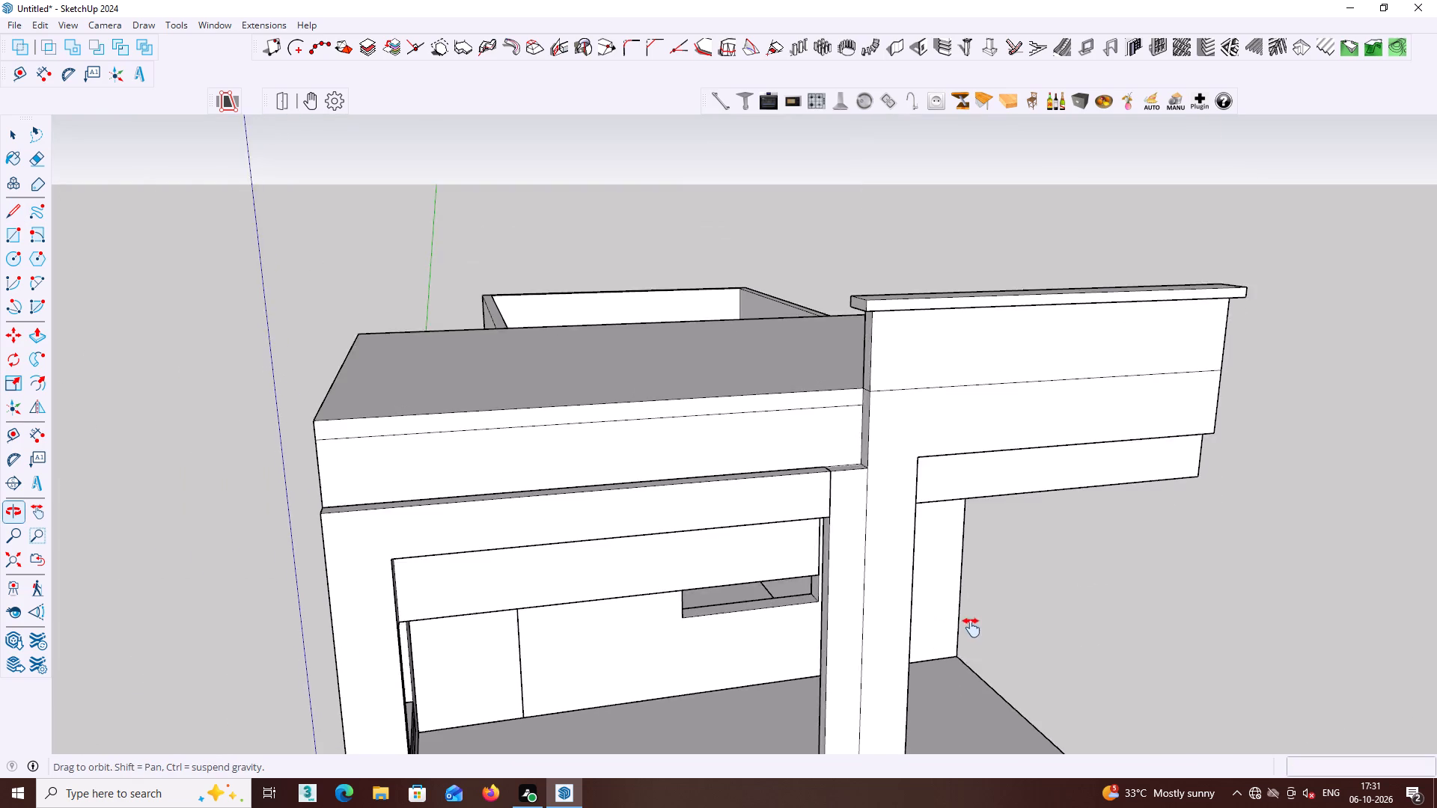
pyautogui.keyDown('shift'); pyautogui.moveTo(971, 628); pyautogui.dragTo(864, 581, button='middle'); pyautogui.keyUp('shift')
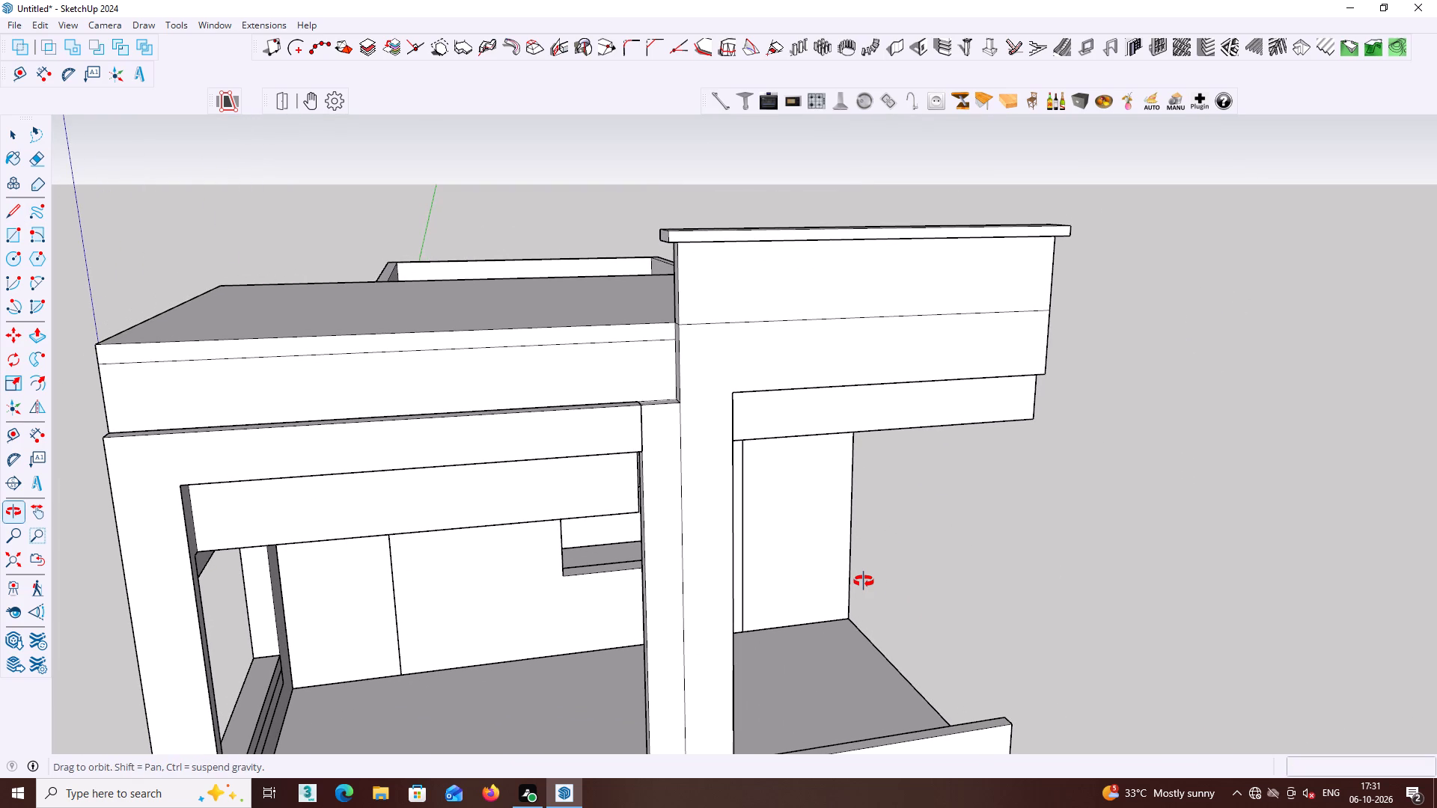
pyautogui.keyDown('shift'); pyautogui.moveTo(864, 581); pyautogui.dragTo(864, 581, button='middle'); pyautogui.keyUp('shift')
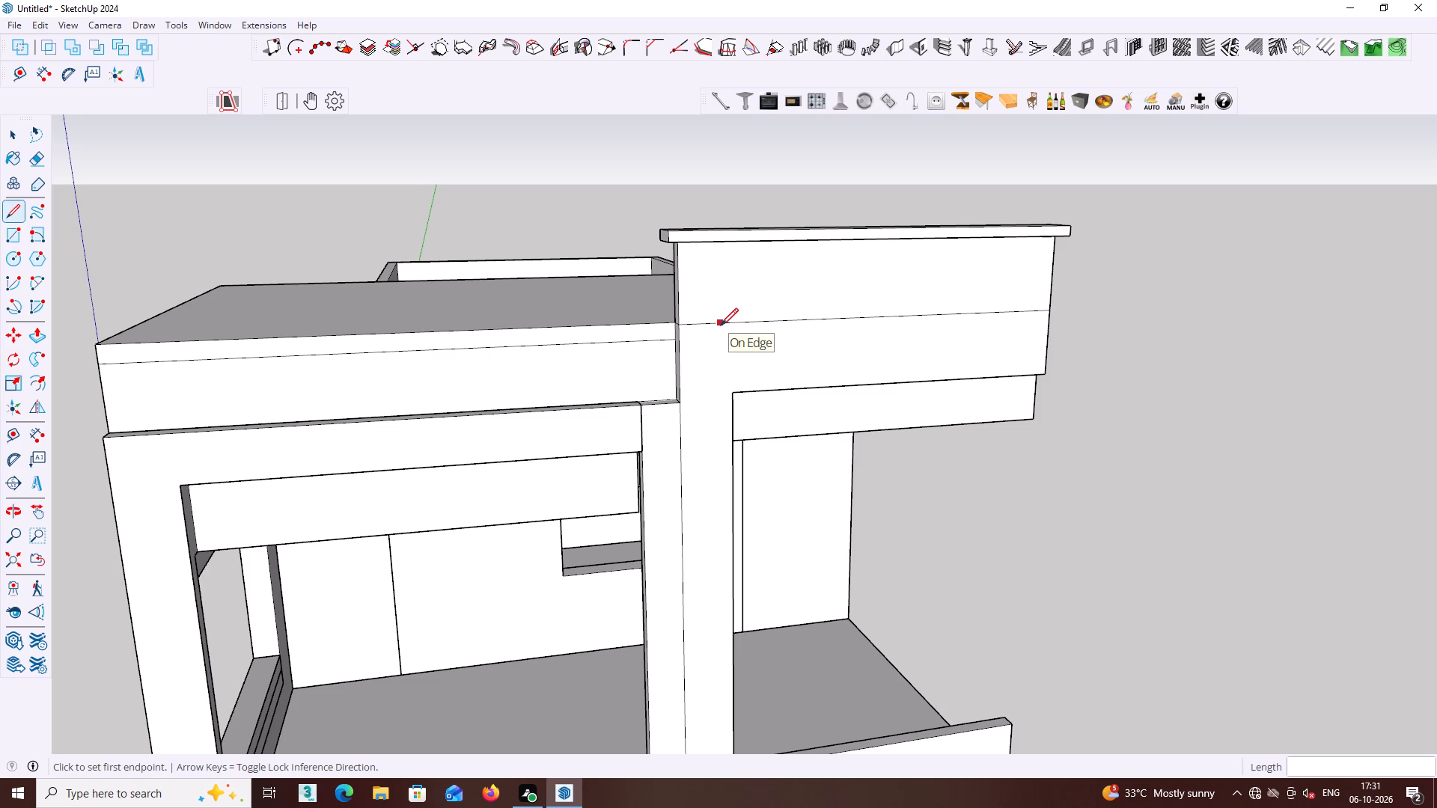
pyautogui.click(721, 325)
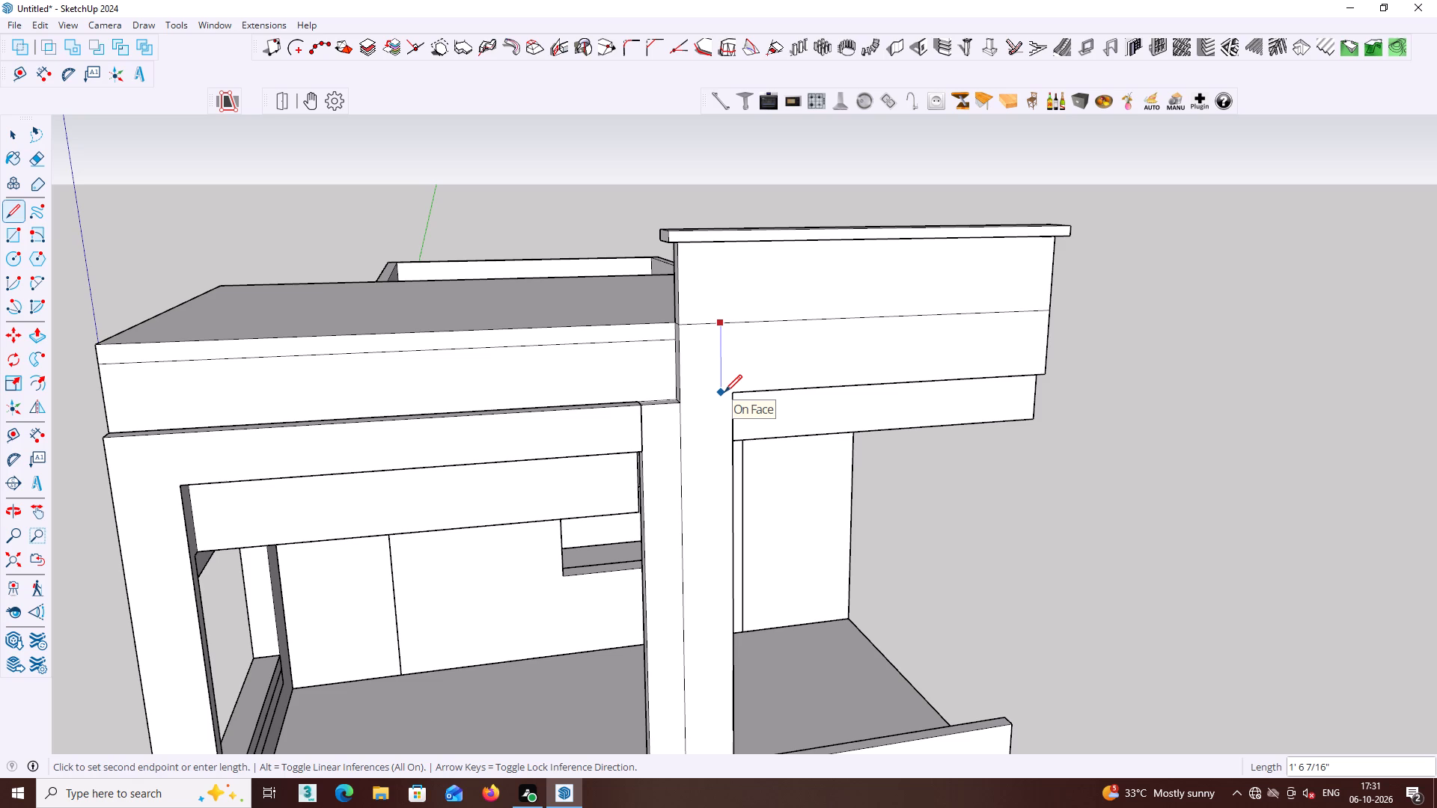
pyautogui.moveTo(728, 401); pyautogui.dragTo(509, 260, button='middle')
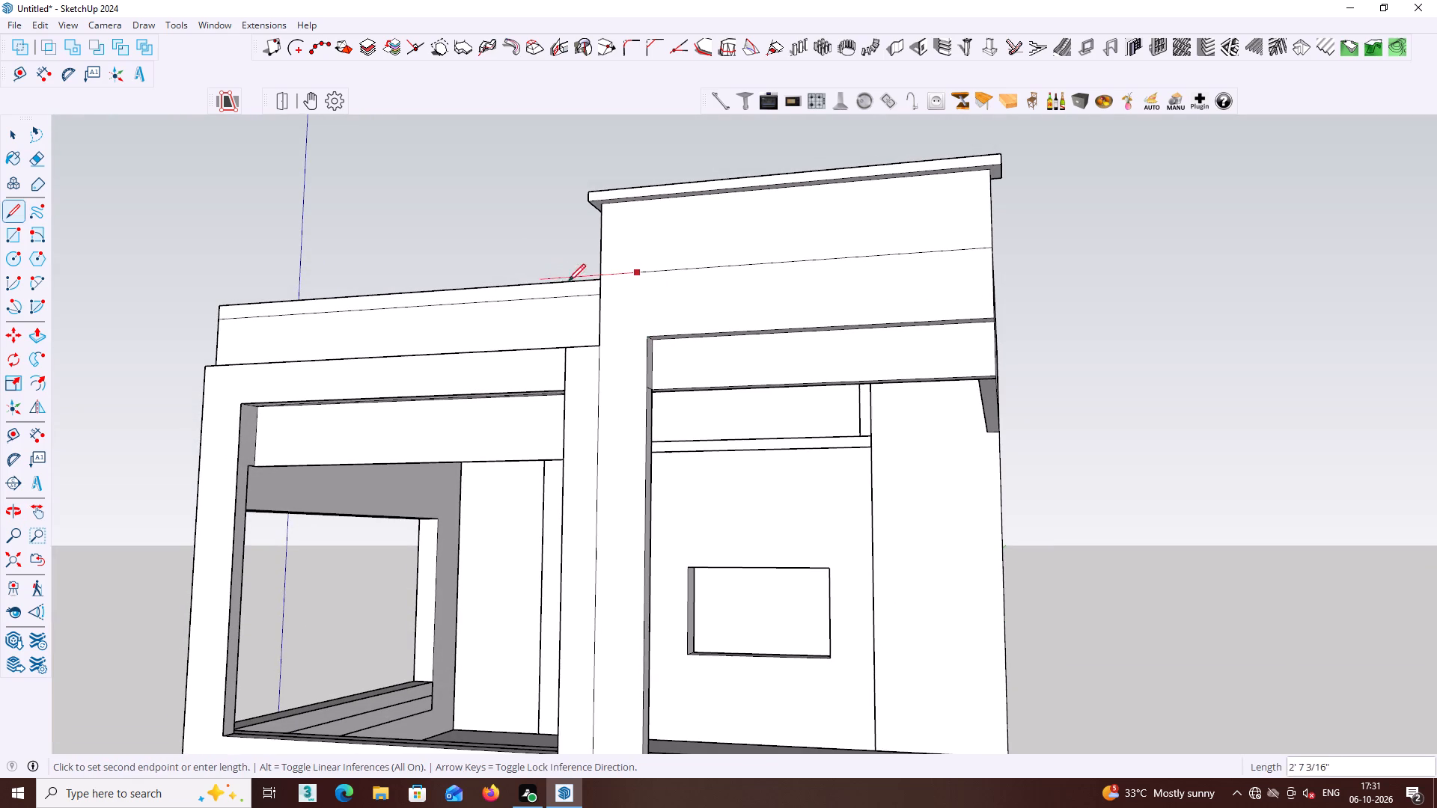
pyautogui.click(632, 325)
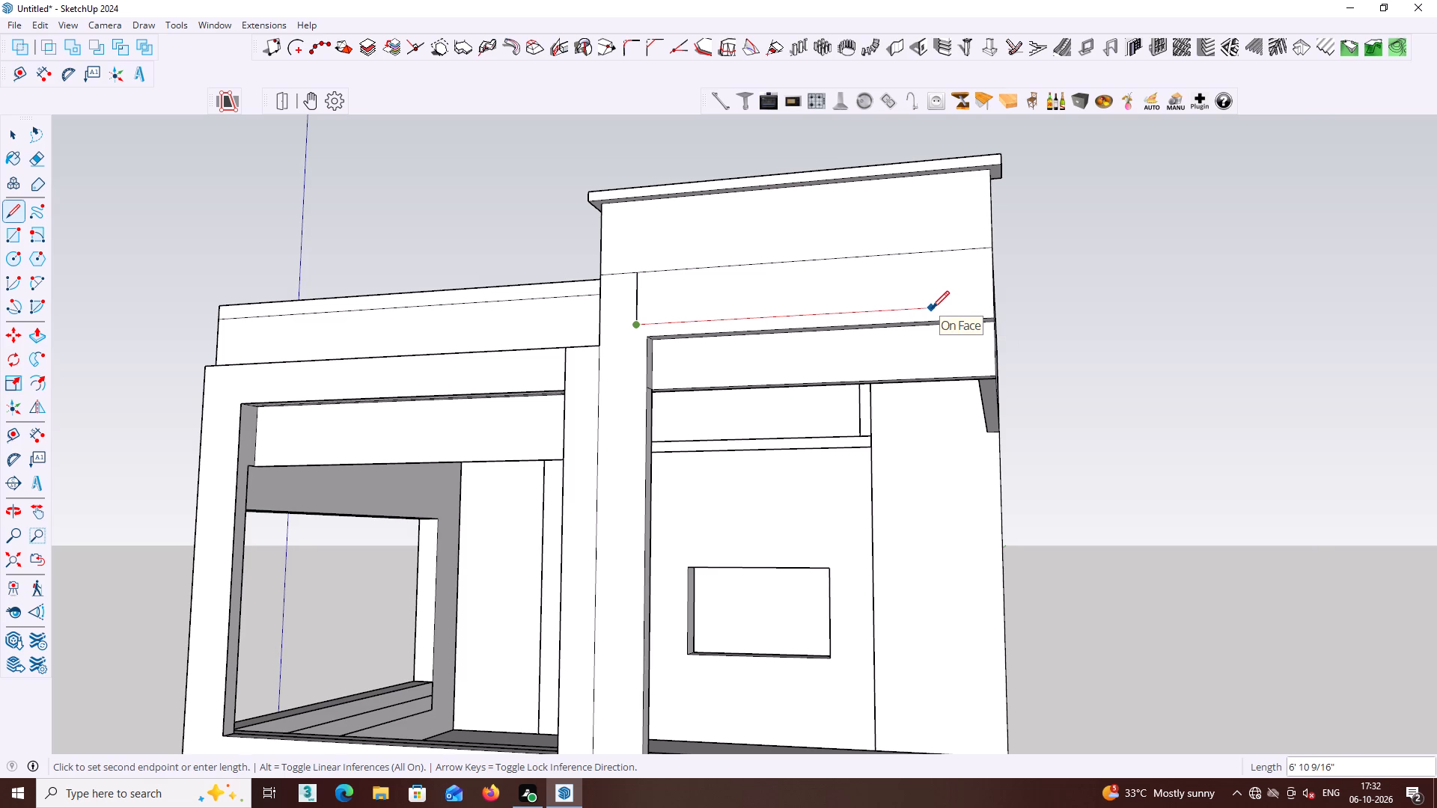
pyautogui.click(888, 308)
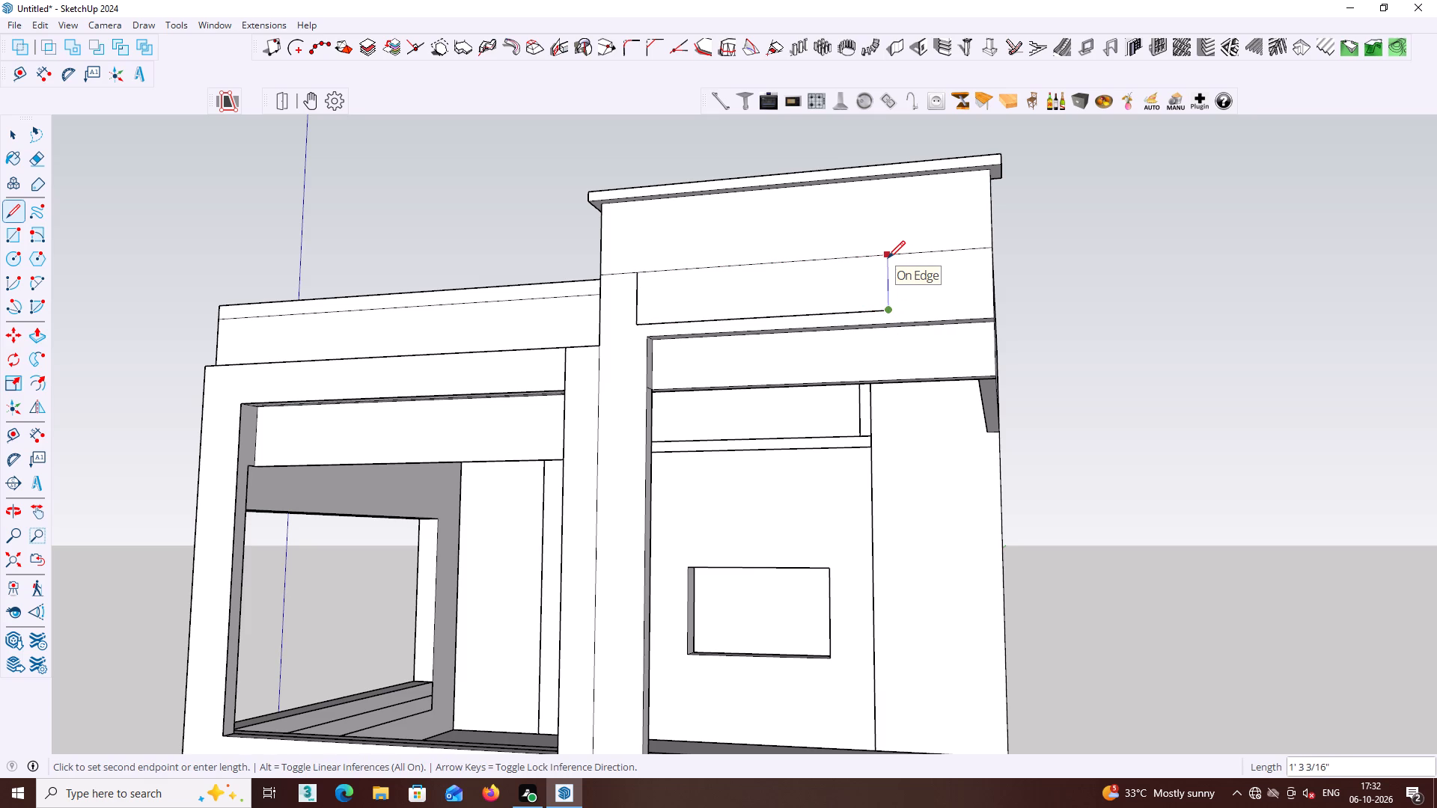
pyautogui.click(888, 258)
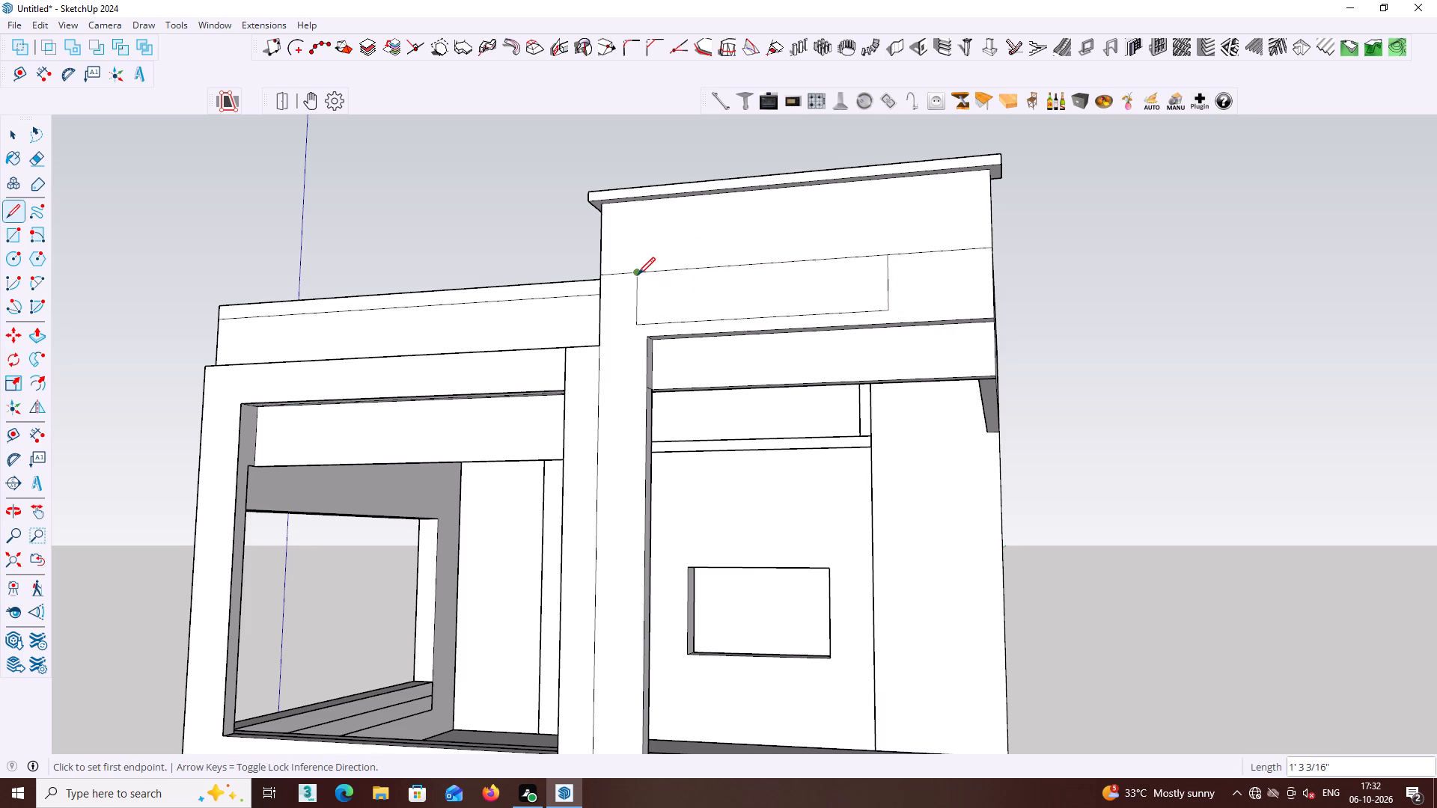
pyautogui.click(638, 275)
pyautogui.press('space')
# Push/Pull the outlined rectangle on the parapet's front outward by 4.5".
pyautogui.click(704, 299)
pyautogui.moveTo(709, 299); pyautogui.dragTo(763, 373, button='middle')
pyautogui.press('p')
pyautogui.click(764, 357)
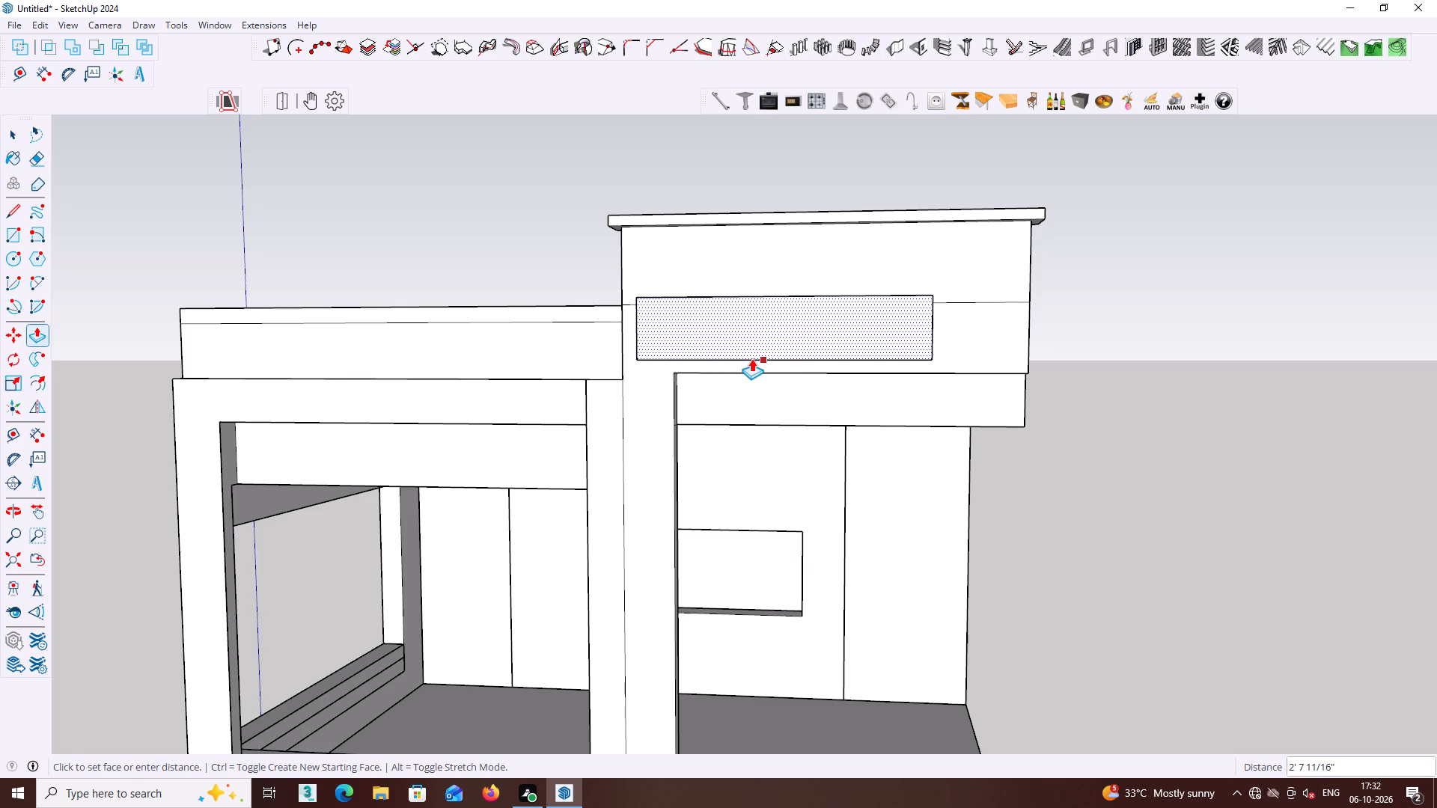
pyautogui.write('4.5')
pyautogui.press('Return')
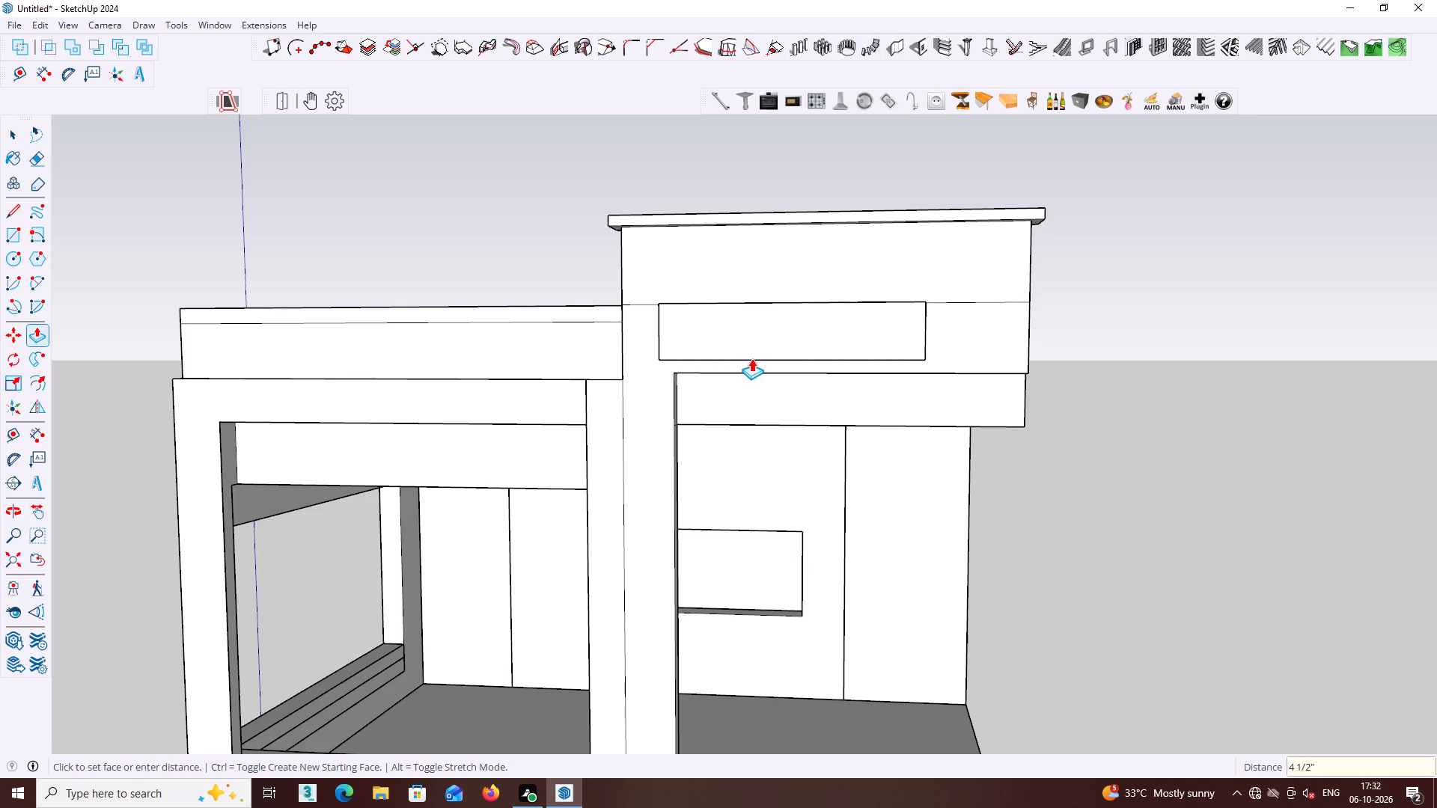
pyautogui.press('space')
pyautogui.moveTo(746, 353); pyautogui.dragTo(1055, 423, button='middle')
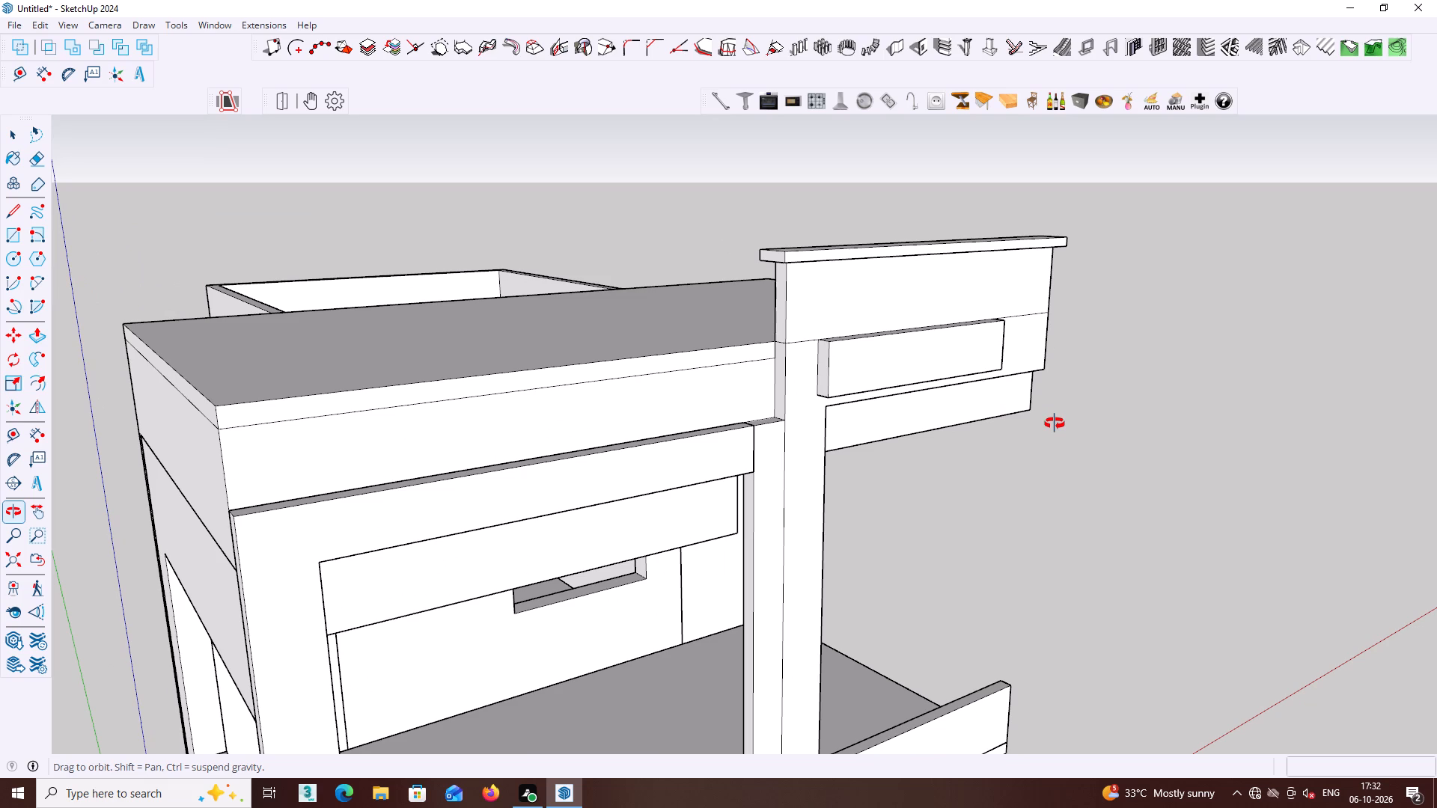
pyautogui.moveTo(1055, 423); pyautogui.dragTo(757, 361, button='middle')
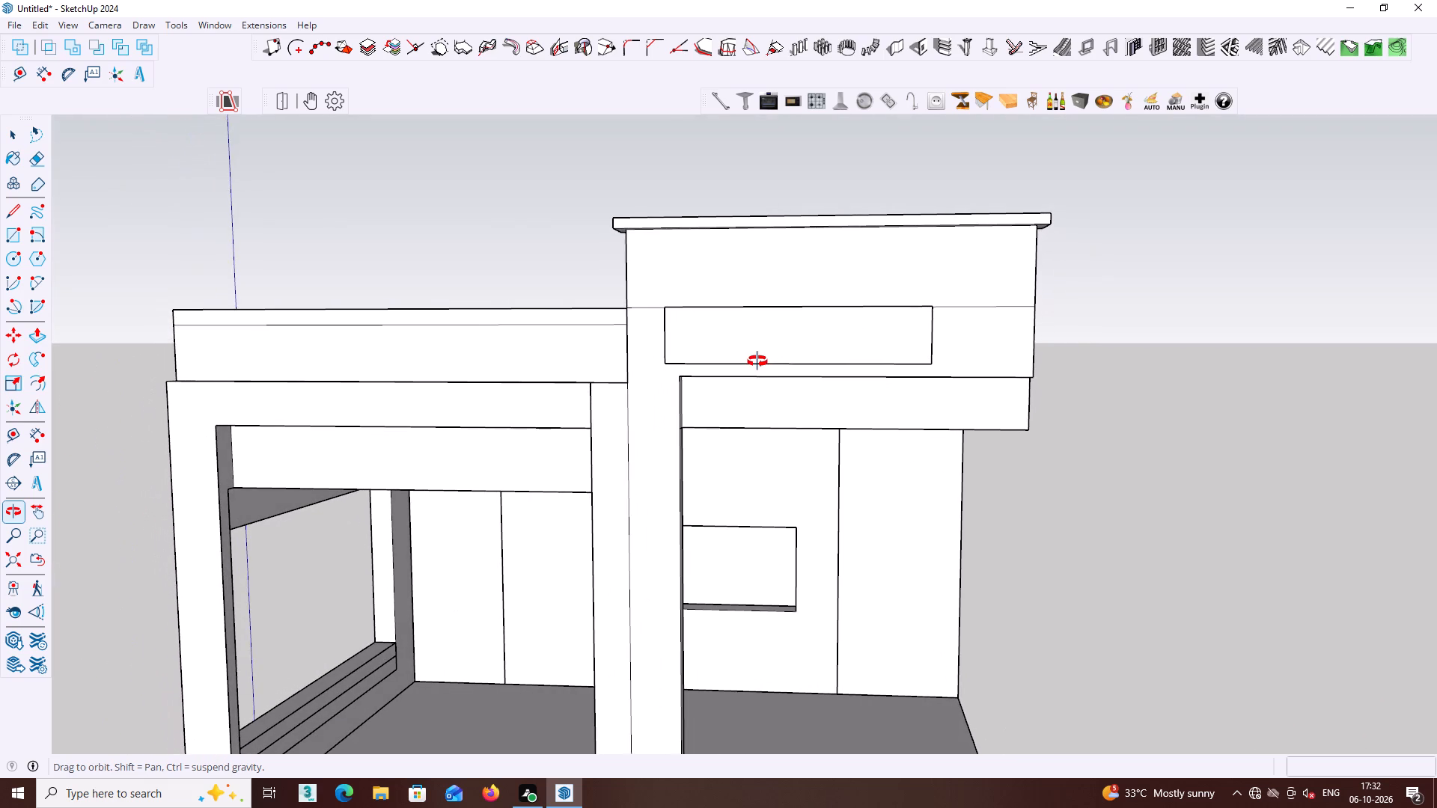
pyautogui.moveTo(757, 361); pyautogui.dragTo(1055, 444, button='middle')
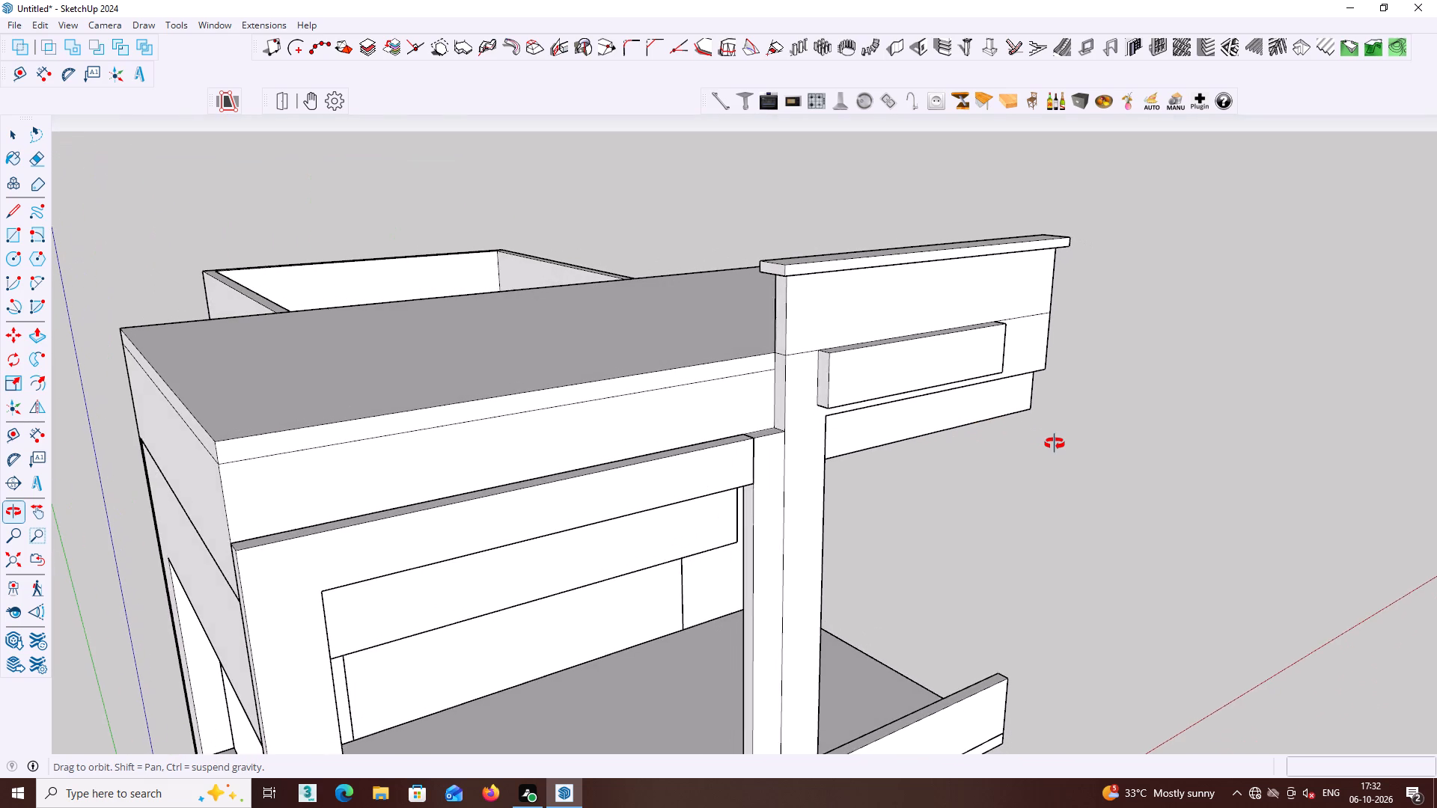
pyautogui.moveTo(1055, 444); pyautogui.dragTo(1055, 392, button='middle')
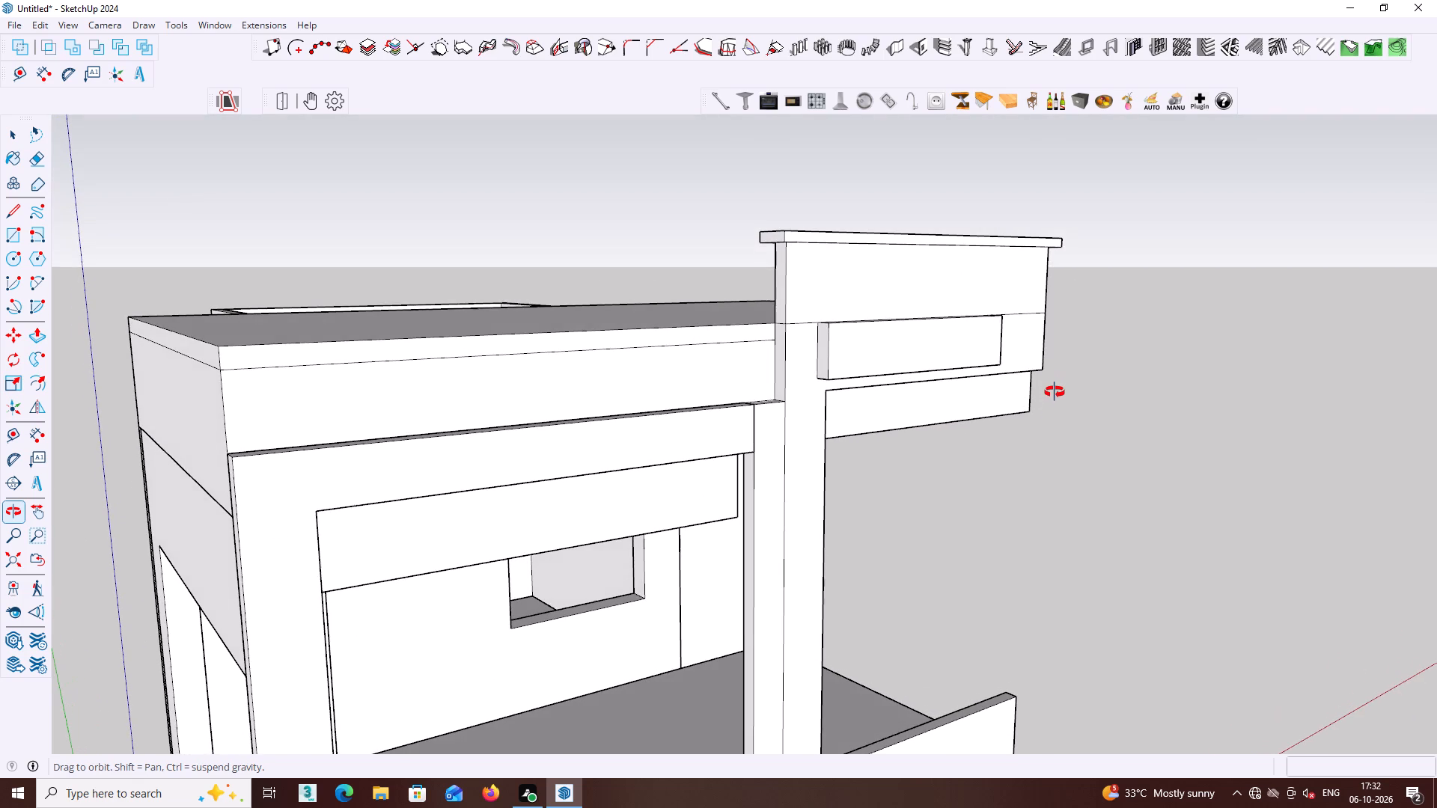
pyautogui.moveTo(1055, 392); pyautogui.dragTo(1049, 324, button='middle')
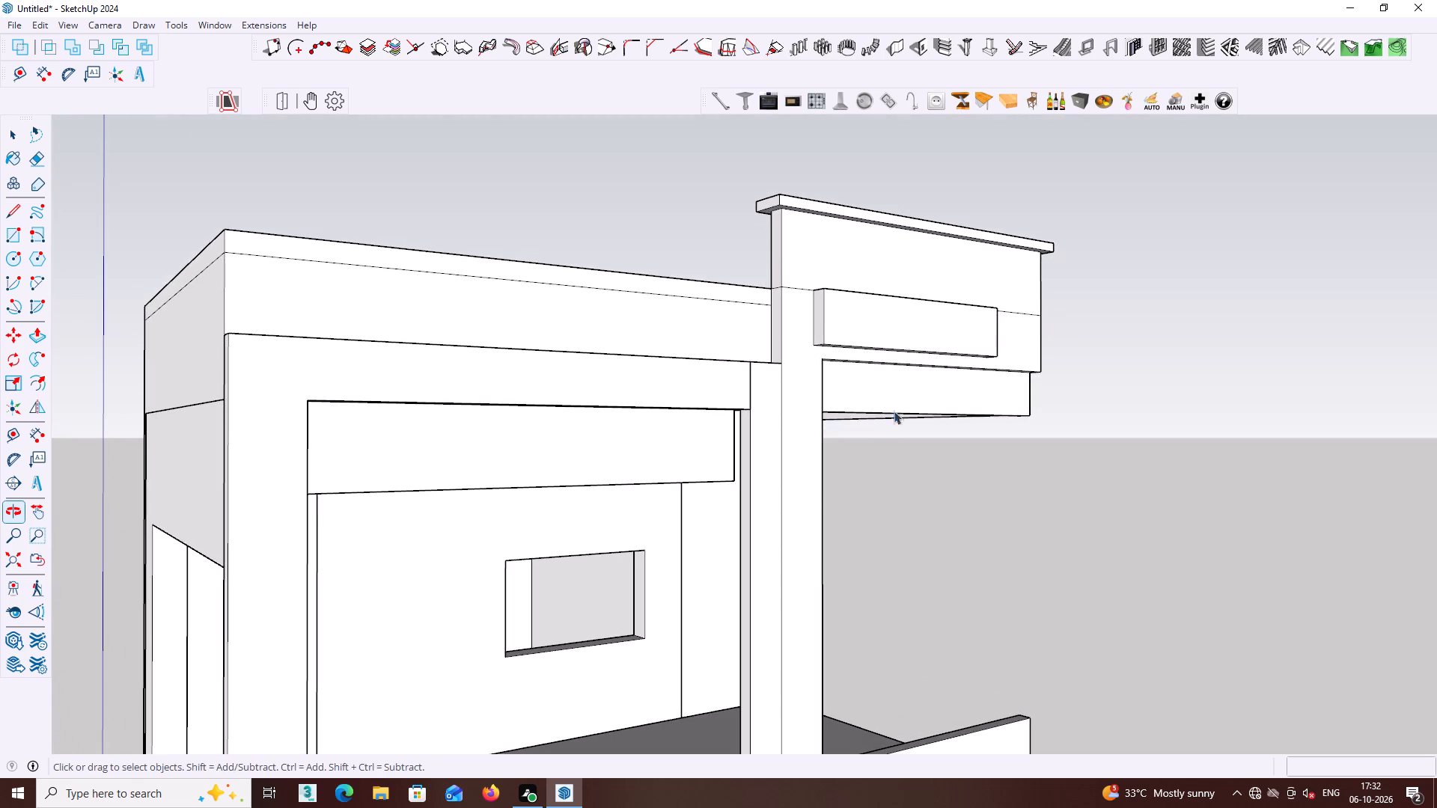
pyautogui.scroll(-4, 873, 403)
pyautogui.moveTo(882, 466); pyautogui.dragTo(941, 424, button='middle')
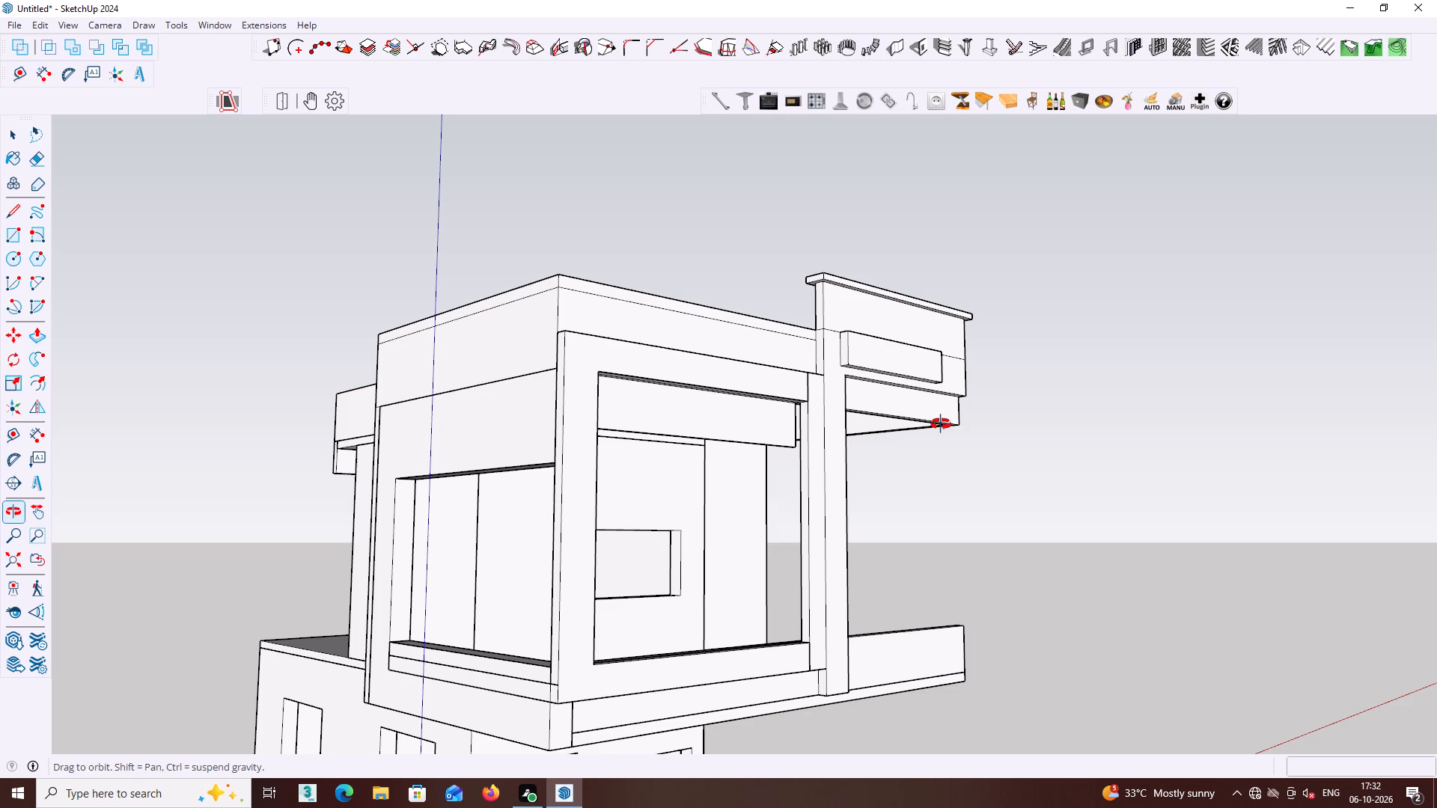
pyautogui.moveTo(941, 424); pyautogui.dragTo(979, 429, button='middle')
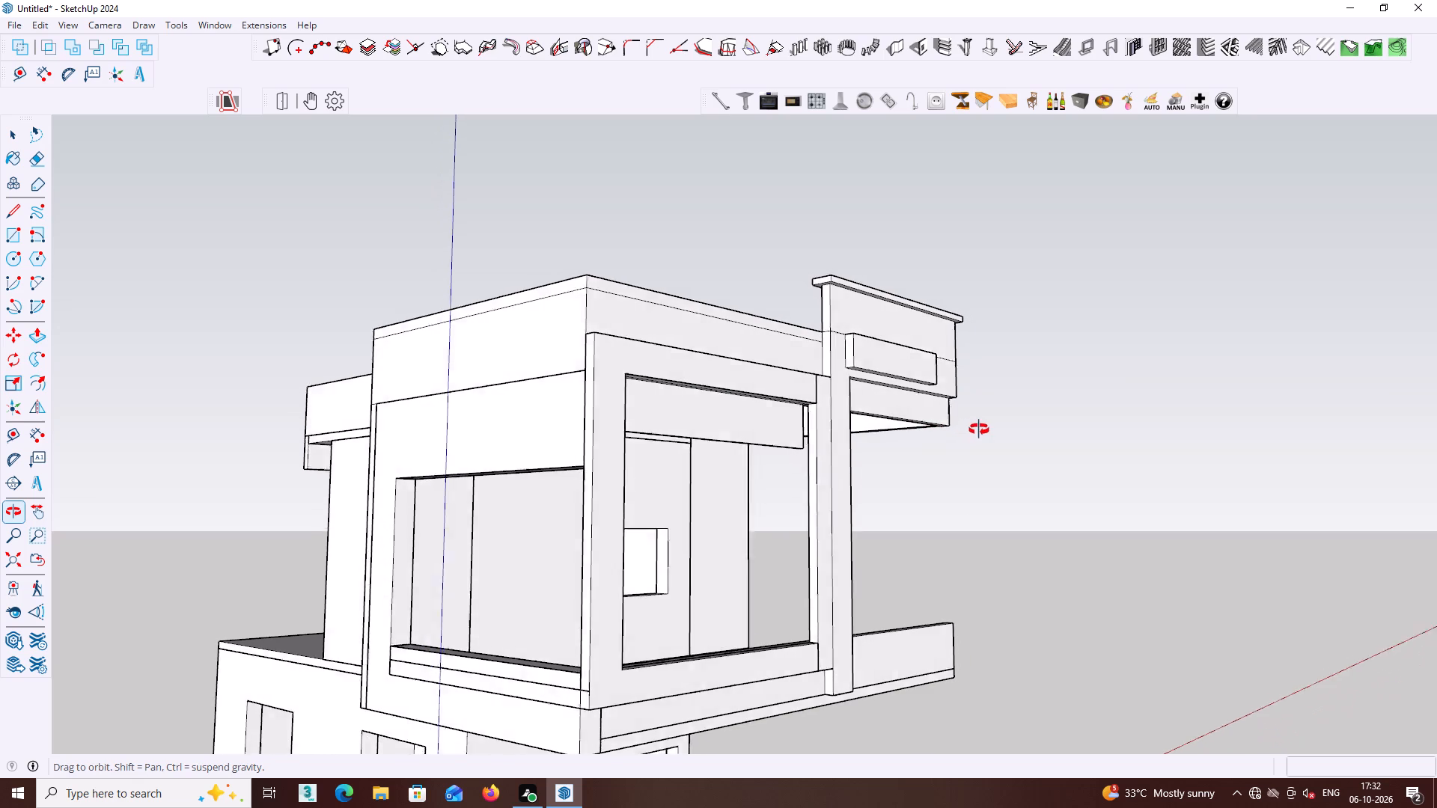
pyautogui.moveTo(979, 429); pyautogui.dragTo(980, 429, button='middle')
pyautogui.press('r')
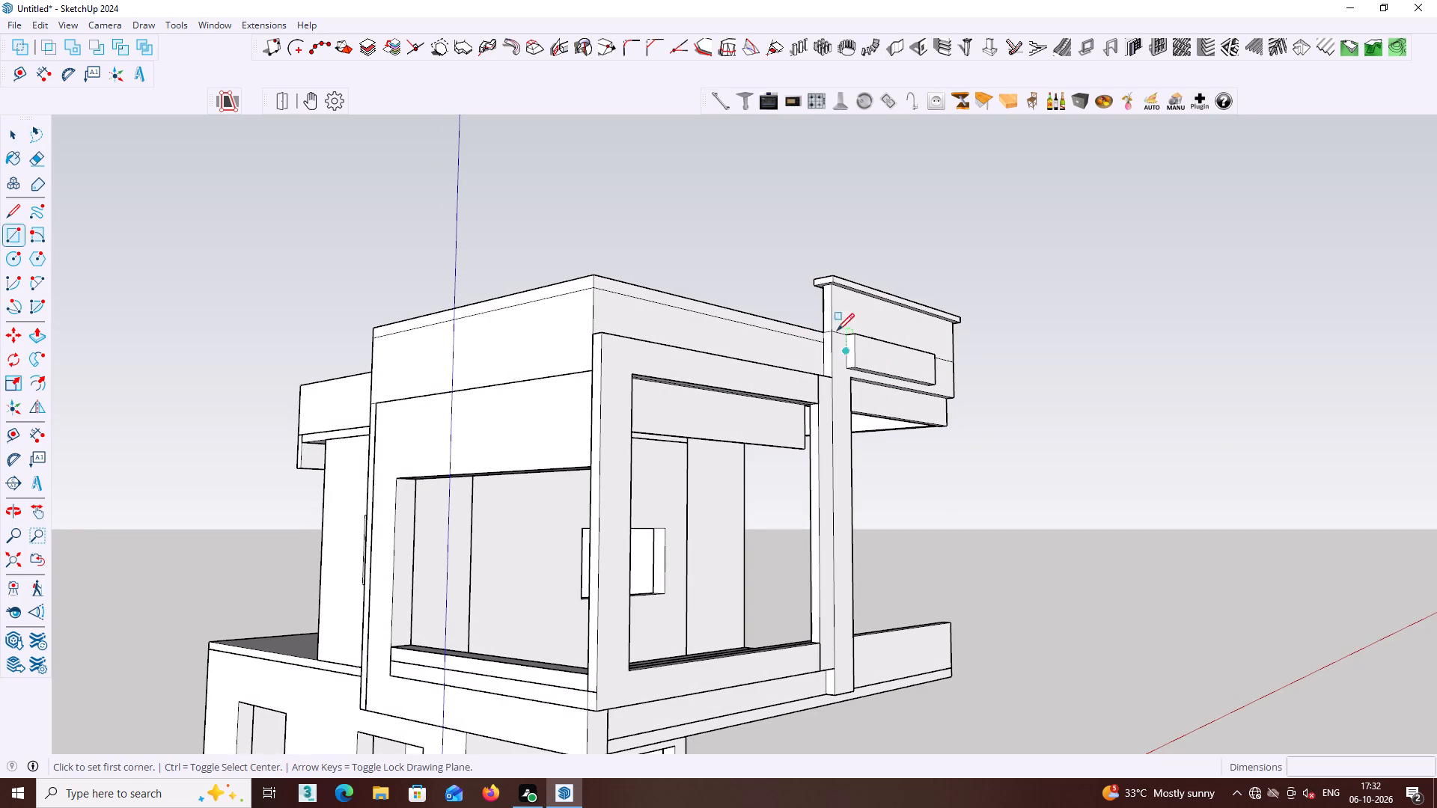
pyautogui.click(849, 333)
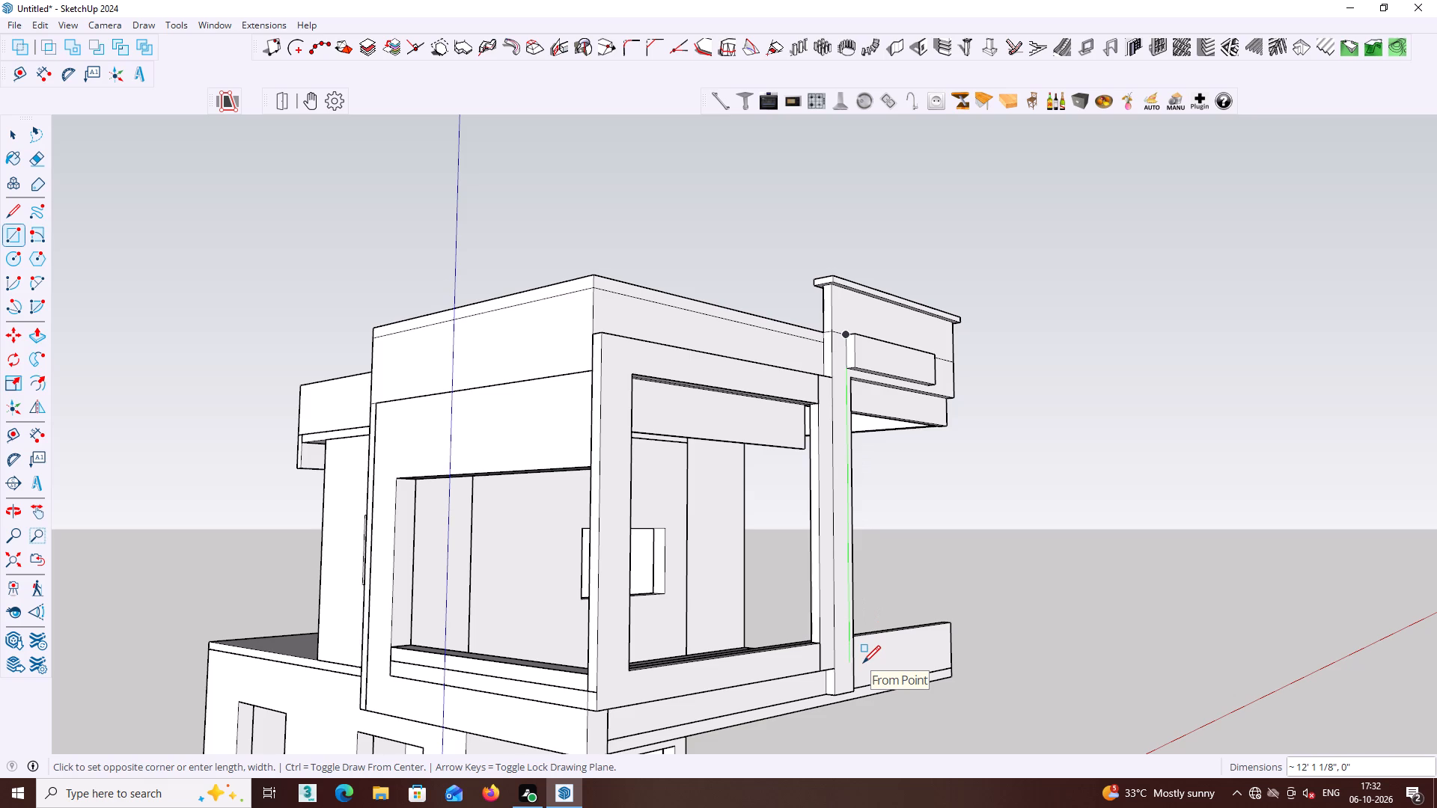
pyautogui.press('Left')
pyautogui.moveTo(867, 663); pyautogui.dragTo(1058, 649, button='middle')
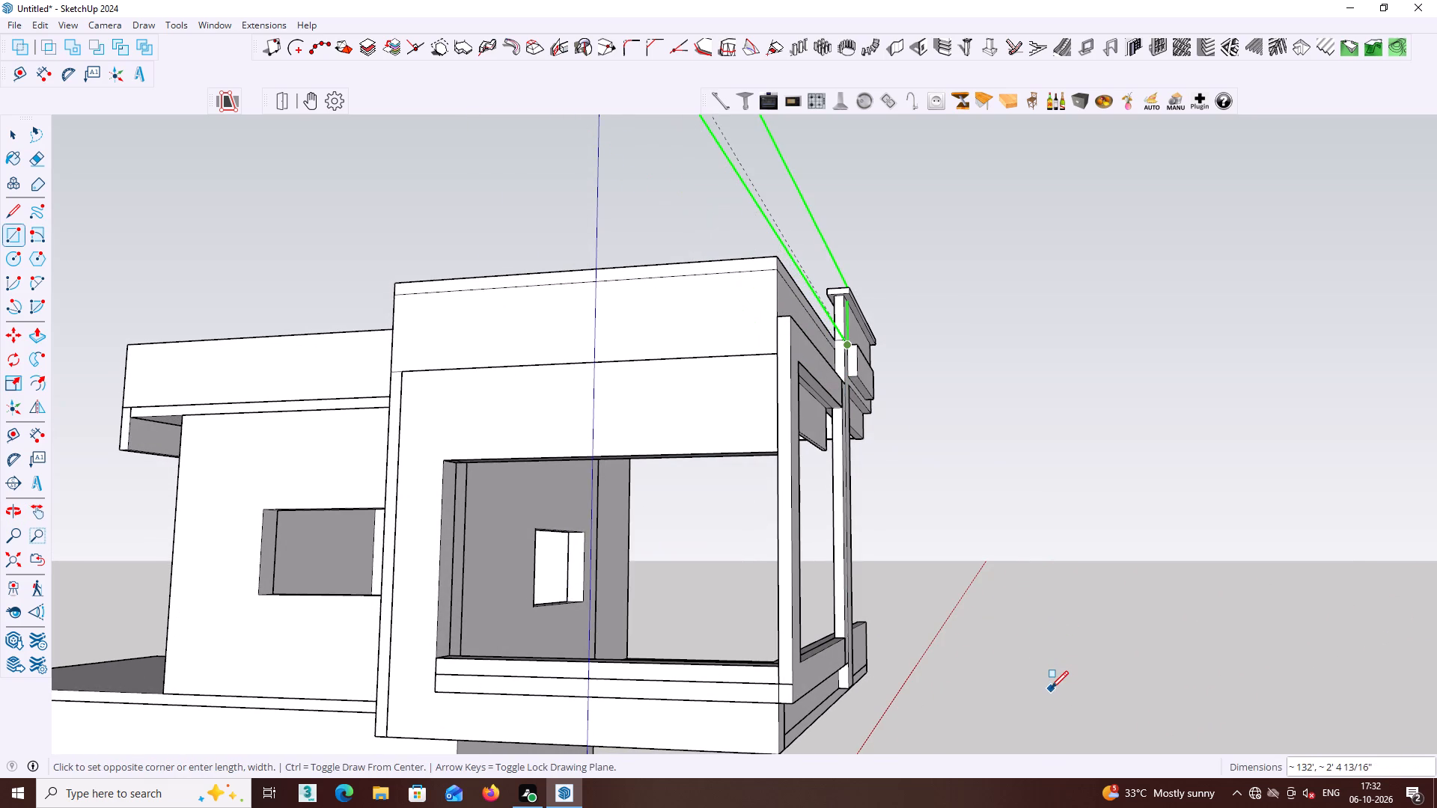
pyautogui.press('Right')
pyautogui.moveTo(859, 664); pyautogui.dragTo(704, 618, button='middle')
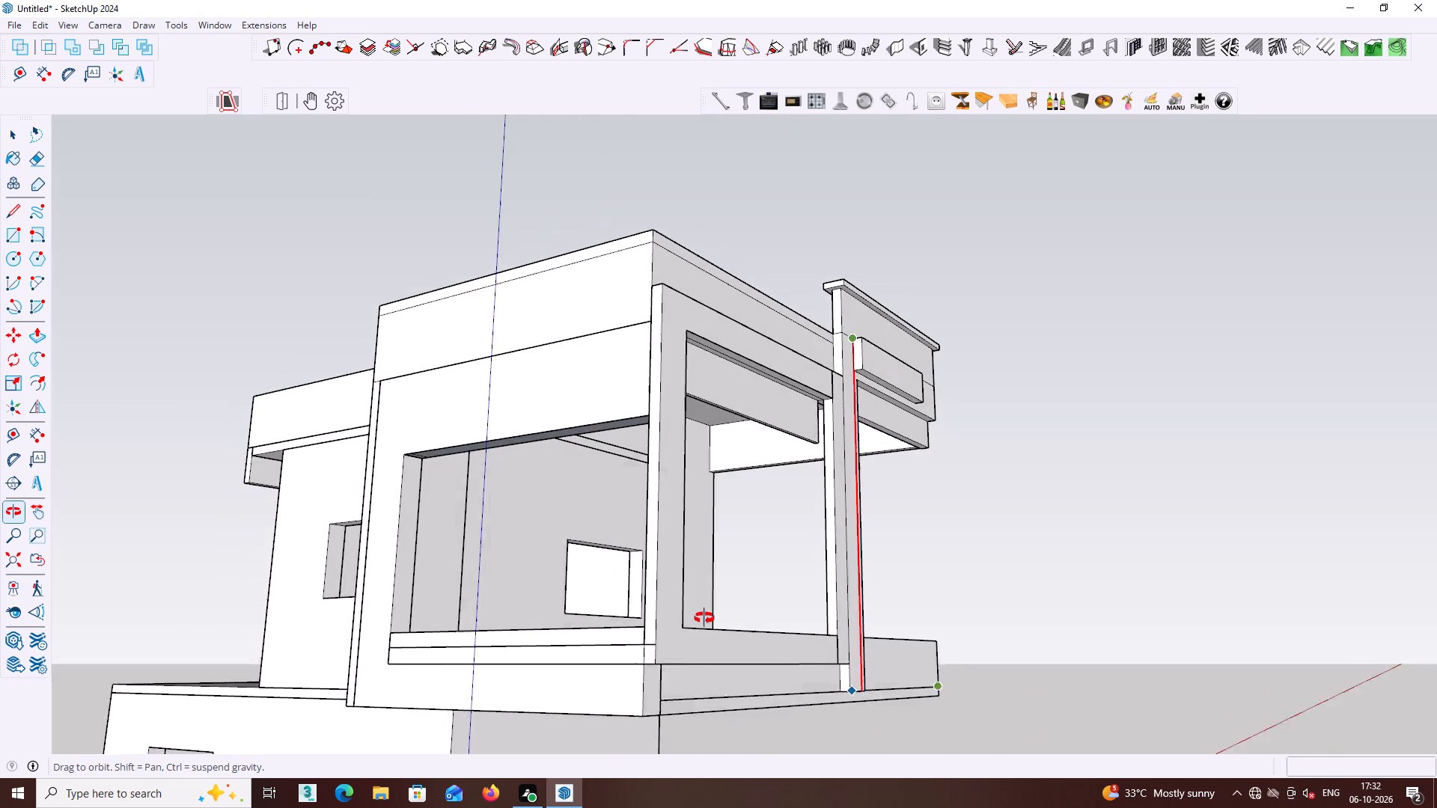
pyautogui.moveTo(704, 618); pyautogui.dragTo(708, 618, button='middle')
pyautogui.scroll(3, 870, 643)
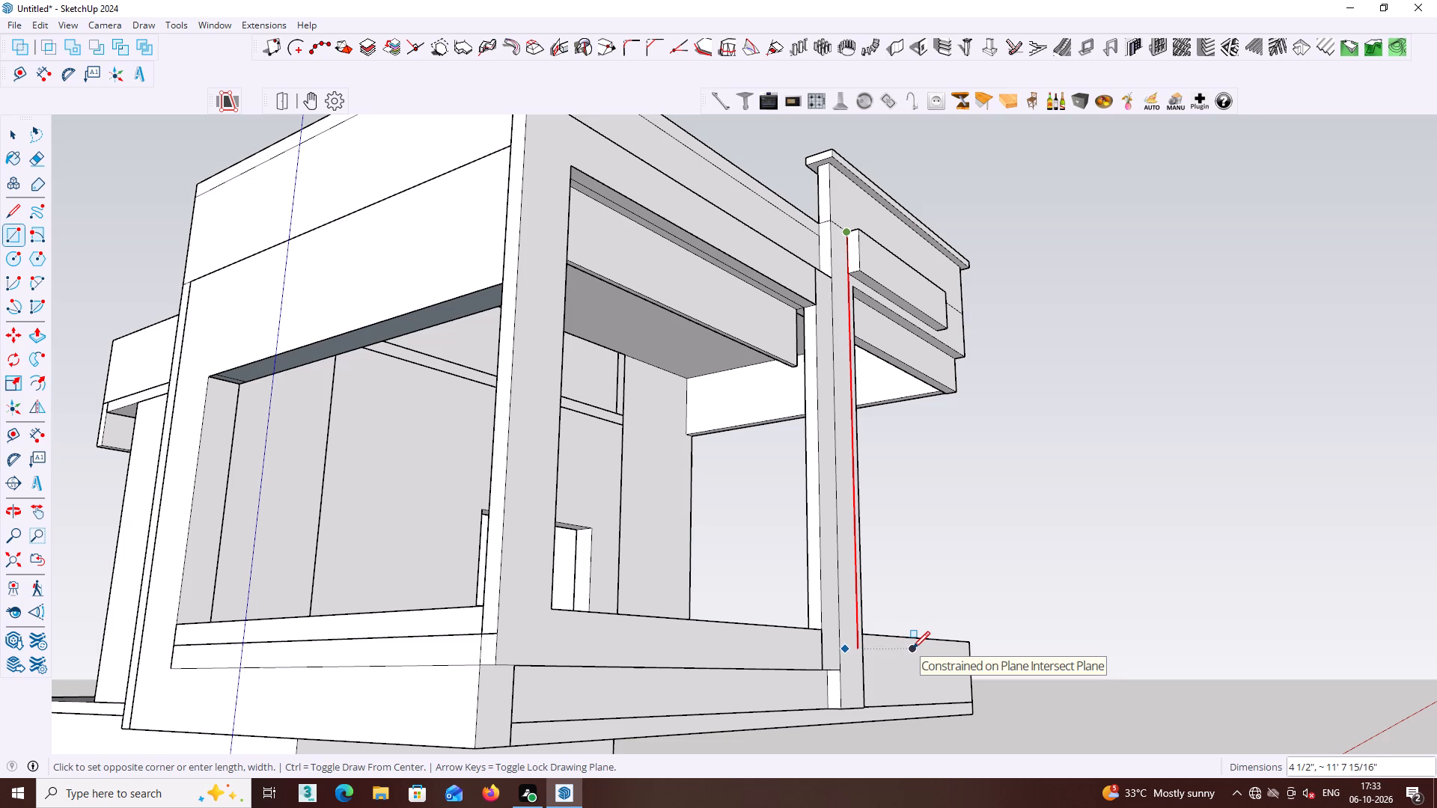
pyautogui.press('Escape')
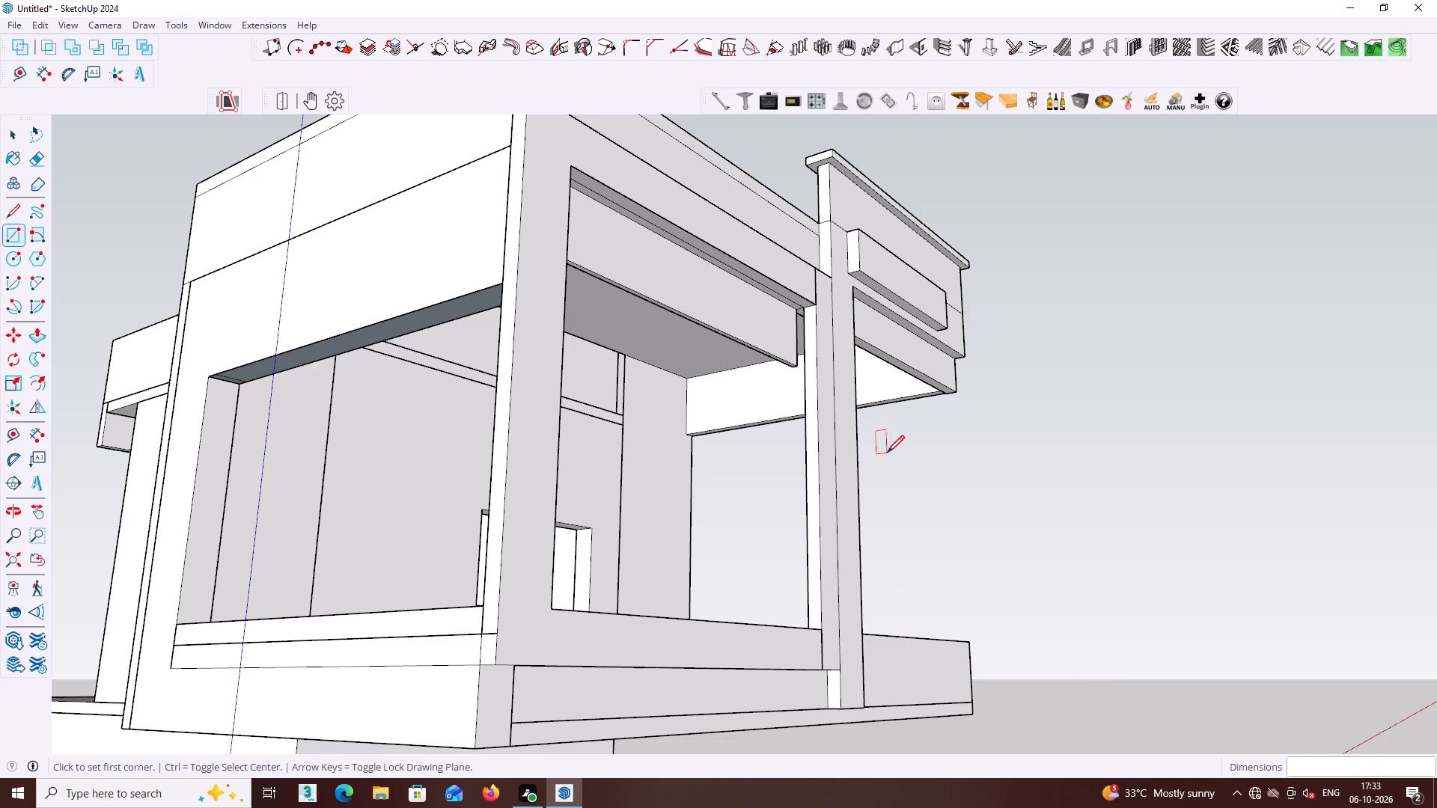
# Draw a vertical line about 12' 10 1/2" long down the column's front face from the projecting band's upper end corner beside the column.
pyautogui.press('l')
pyautogui.click(849, 233)
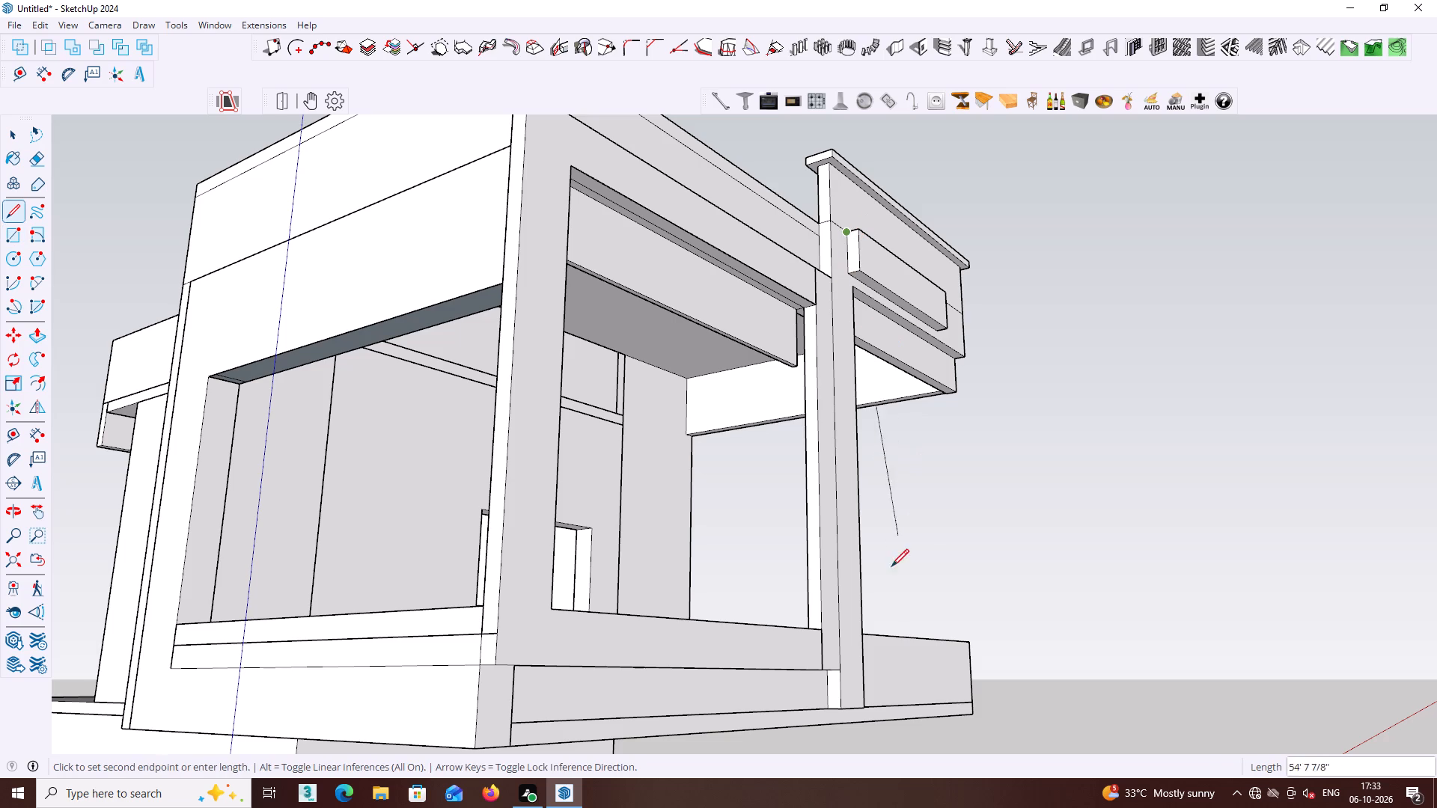
pyautogui.moveTo(855, 649); pyautogui.dragTo(775, 640, button='middle')
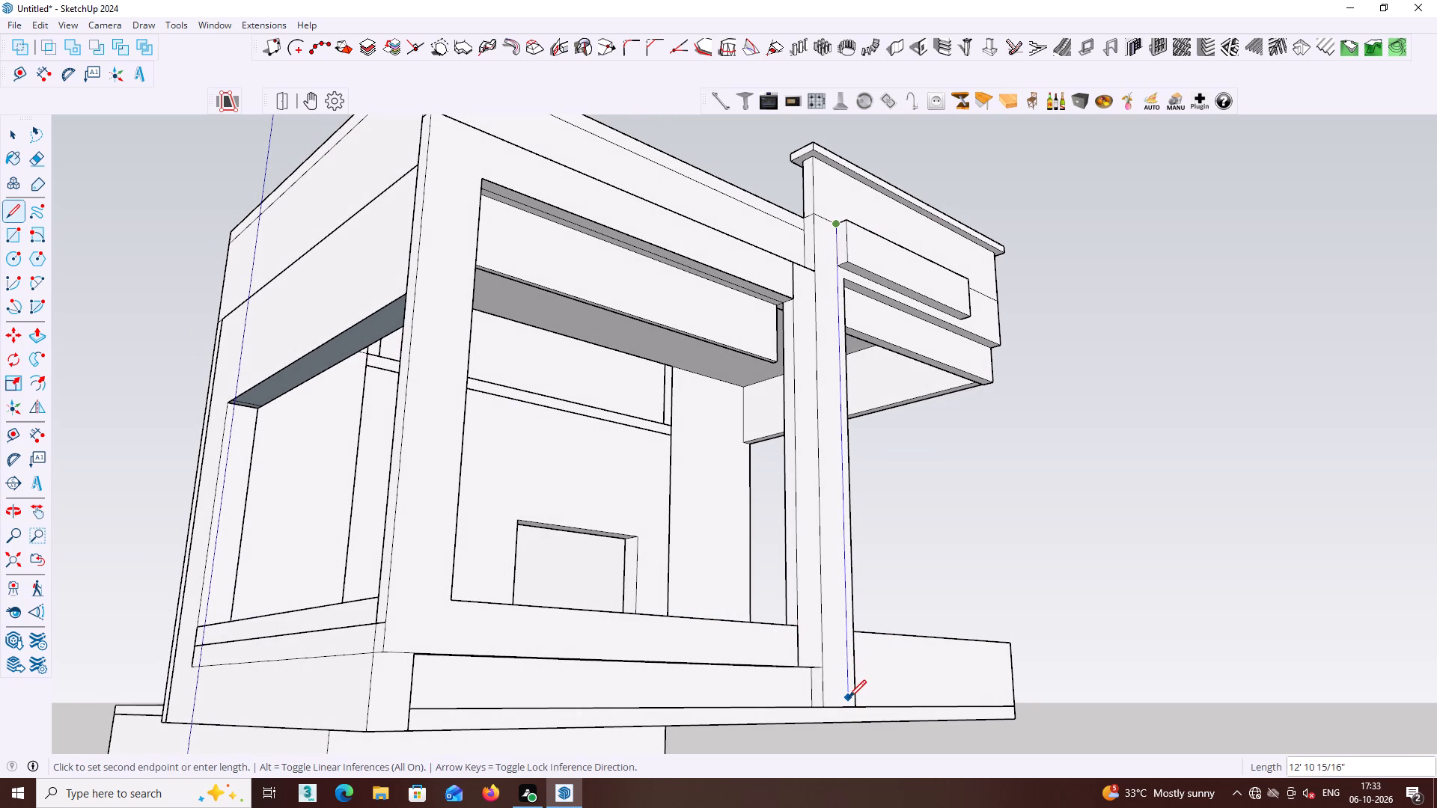
pyautogui.click(847, 696)
pyautogui.press('space')
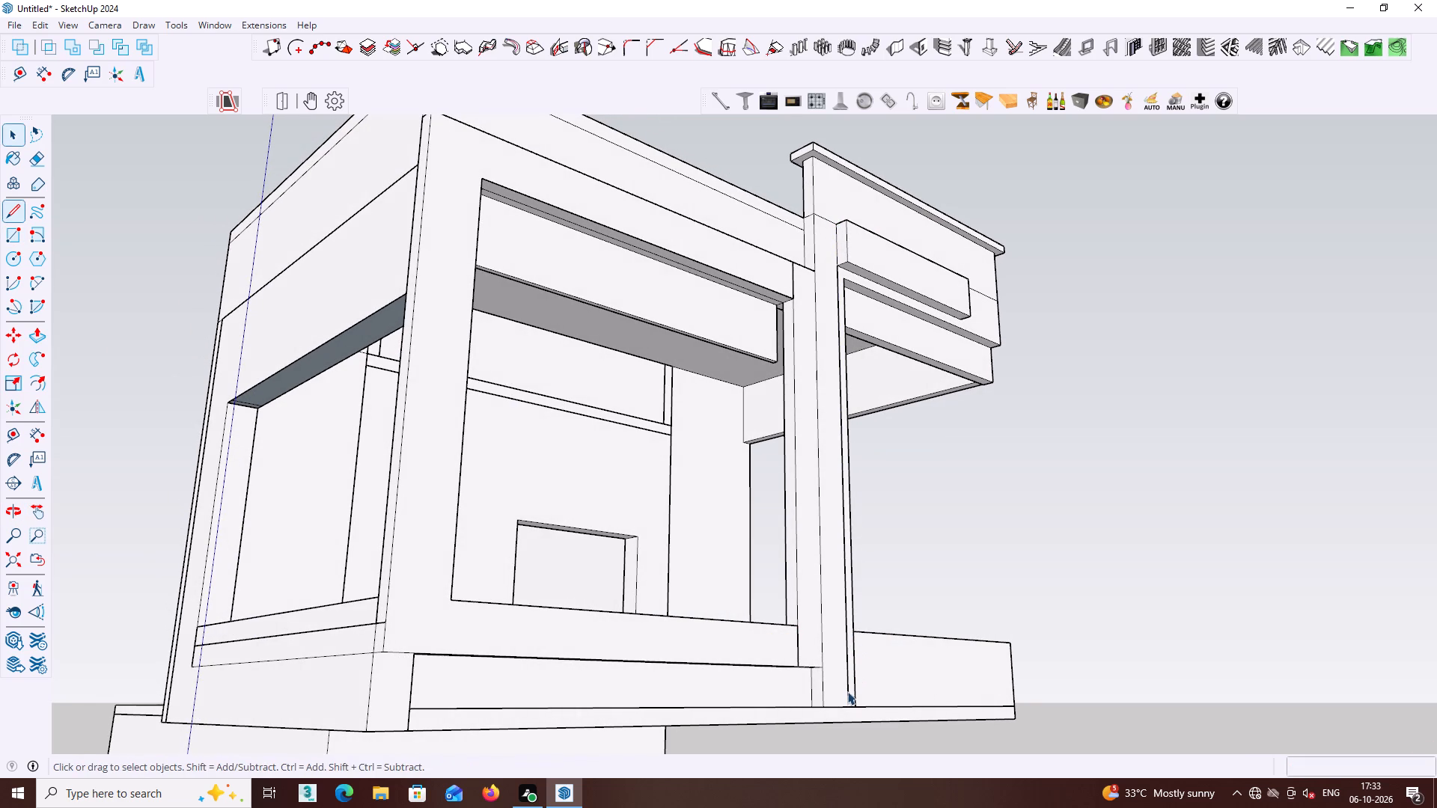
# Draw an upright 12' 10 1/2" by 4 1/2" rectangle from the vertical line's lower end to the projecting band's outer top corner.
pyautogui.press('r')
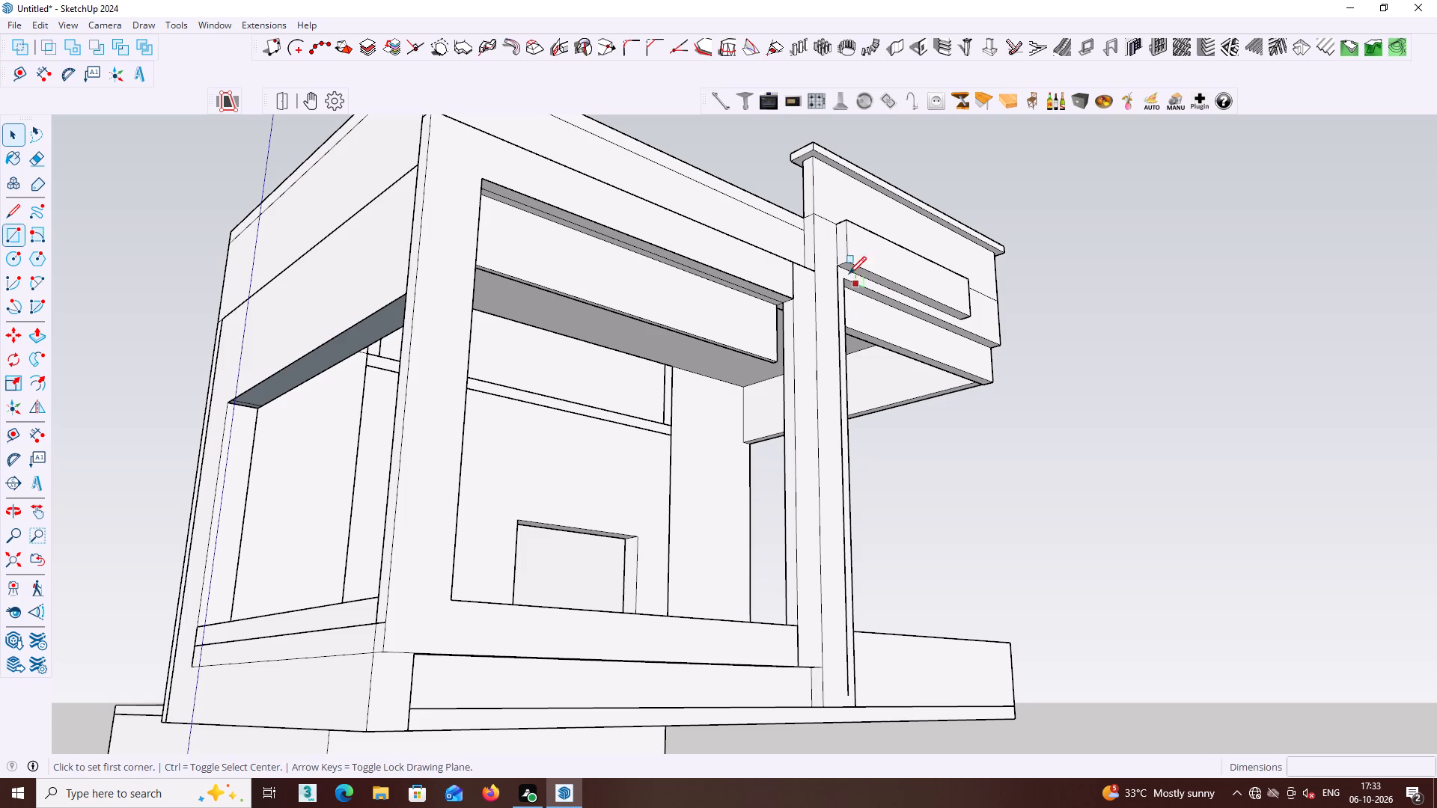
pyautogui.click(838, 220)
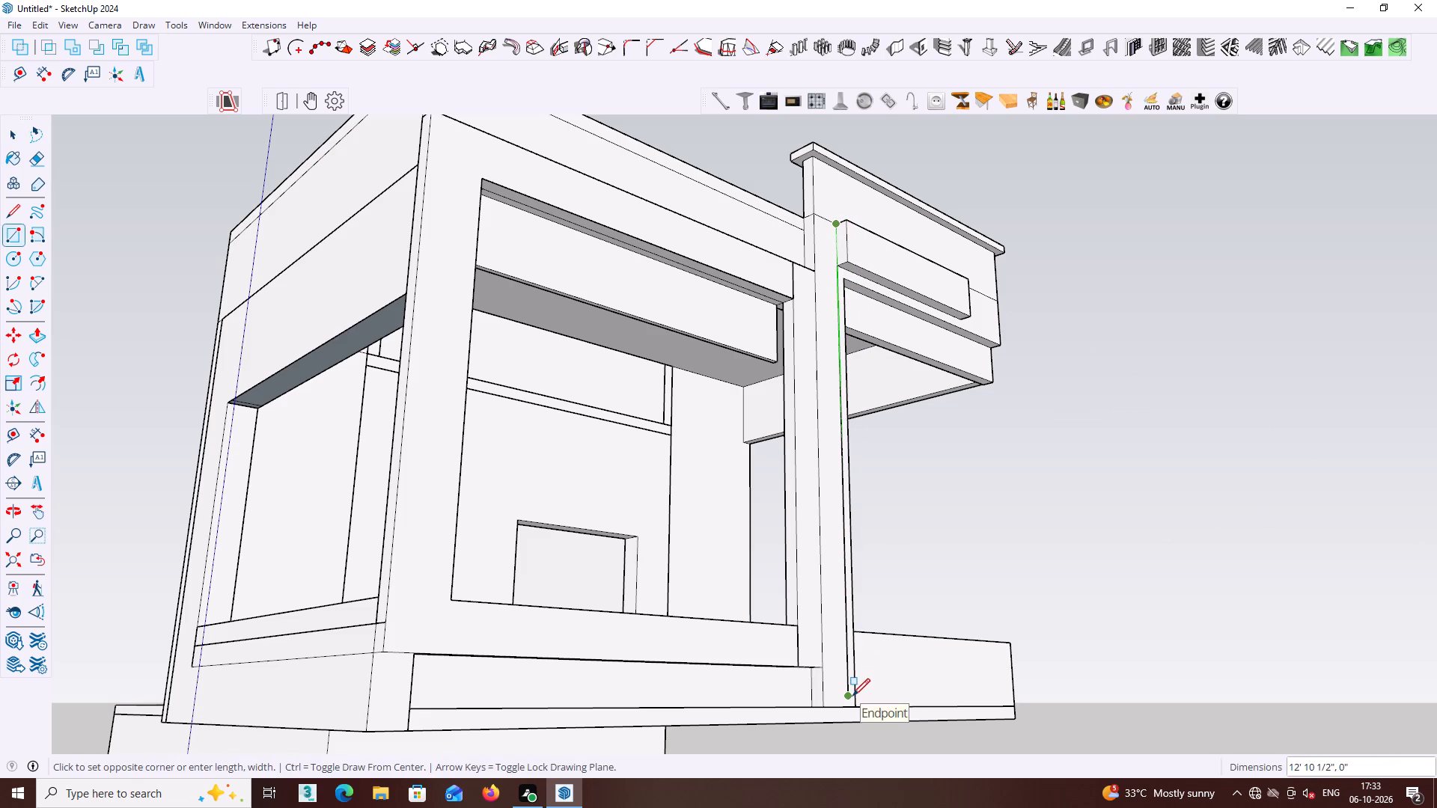
pyautogui.click(852, 696)
pyautogui.press('Escape')
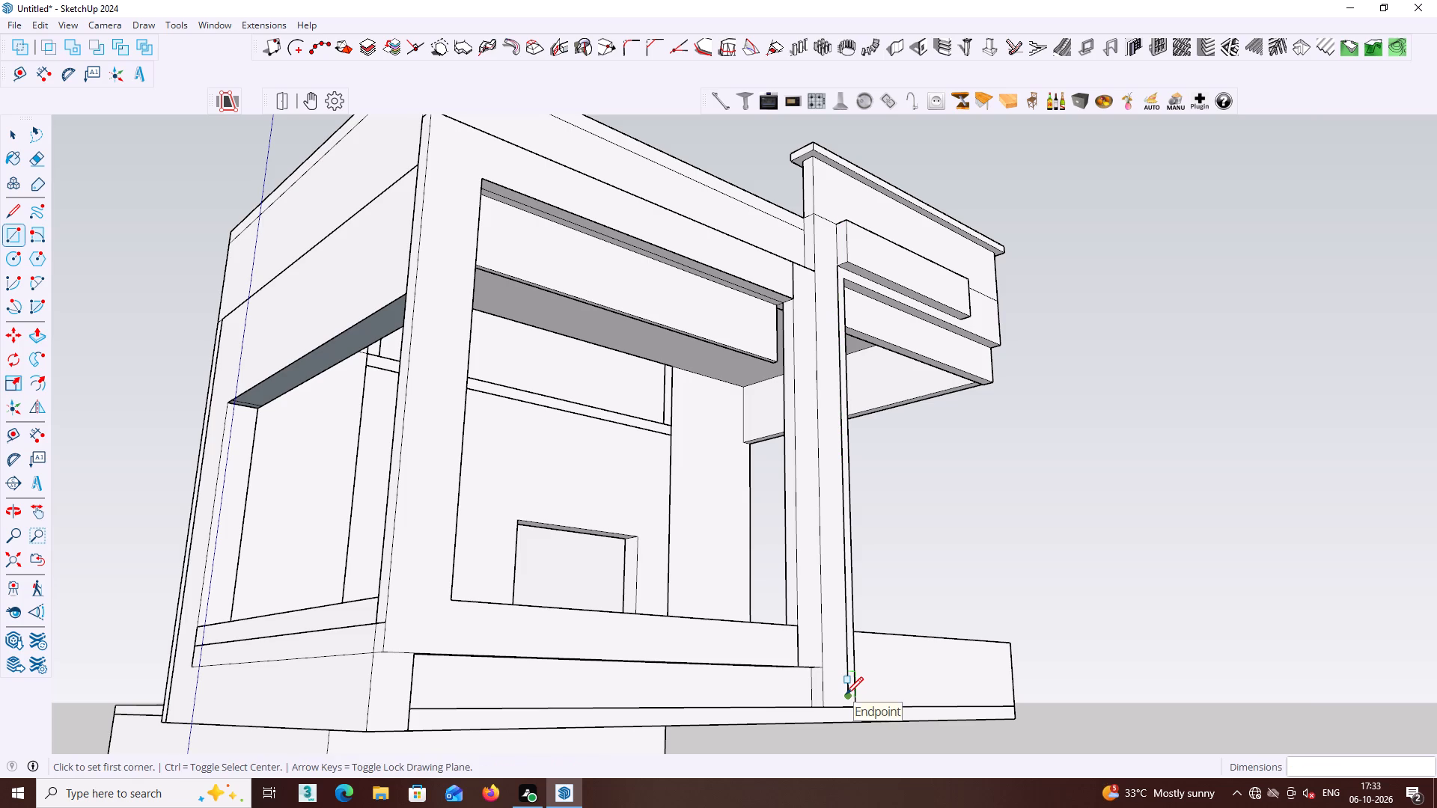
pyautogui.click(846, 694)
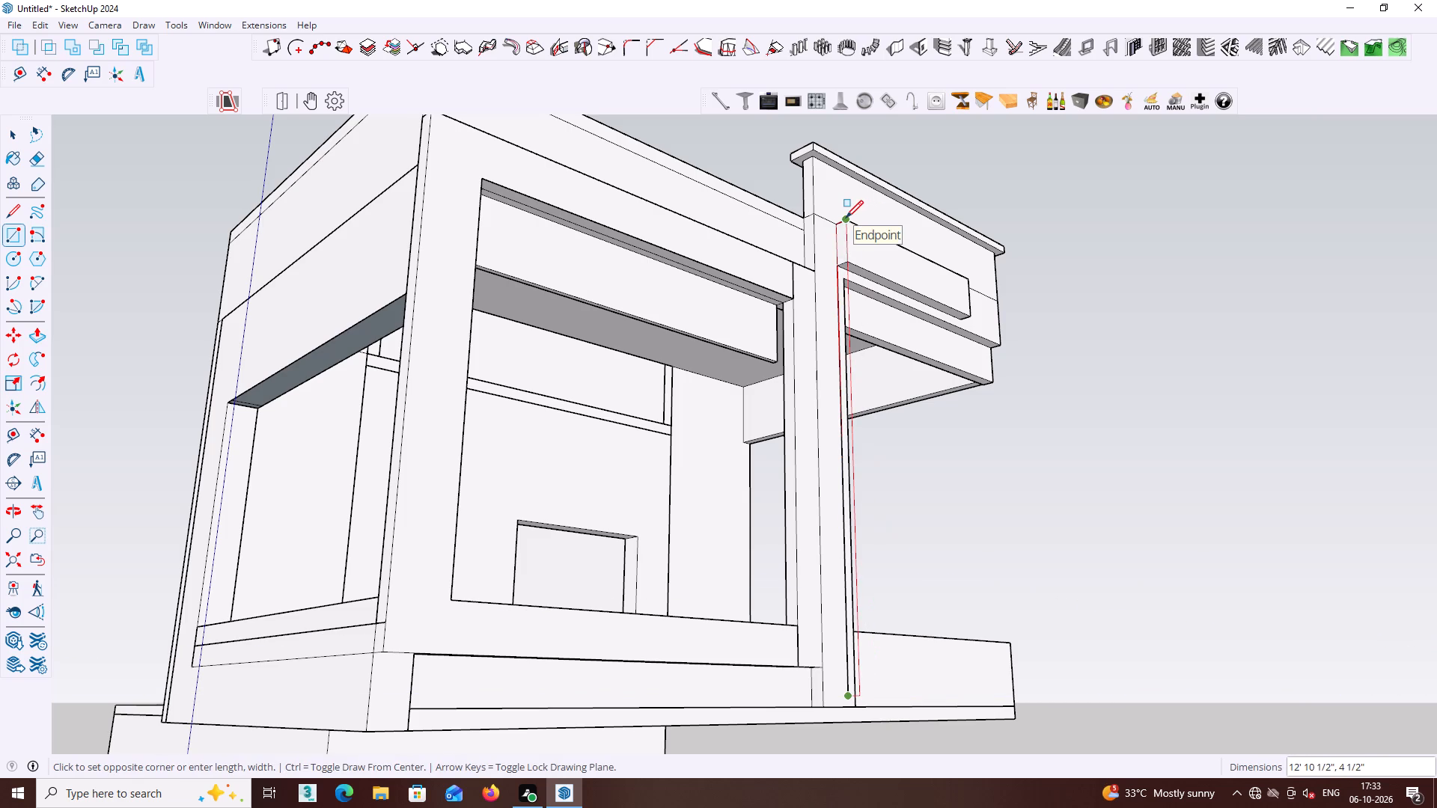
pyautogui.click(846, 218)
pyautogui.press('space')
# Push/Pull the tall narrow rectangle beside the column 7" sideways towards the open bay, forming a vertical strip below the projecting band.
pyautogui.moveTo(903, 364); pyautogui.dragTo(677, 450, button='middle')
pyautogui.moveTo(752, 464); pyautogui.dragTo(537, 502, button='middle')
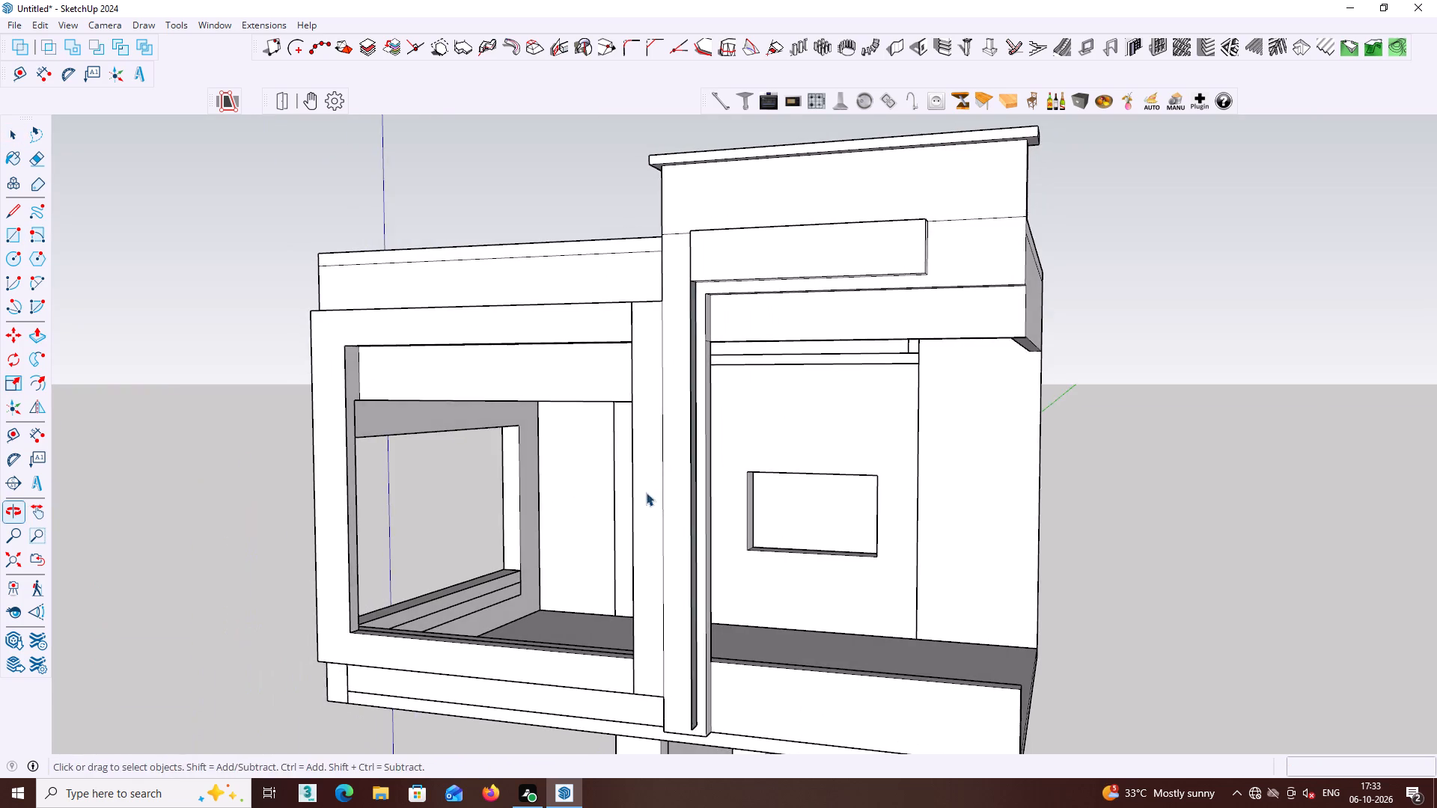
pyautogui.moveTo(620, 481); pyautogui.dragTo(537, 478, button='middle')
pyautogui.scroll(1, 621, 445)
pyautogui.moveTo(679, 426); pyautogui.dragTo(607, 504, button='middle')
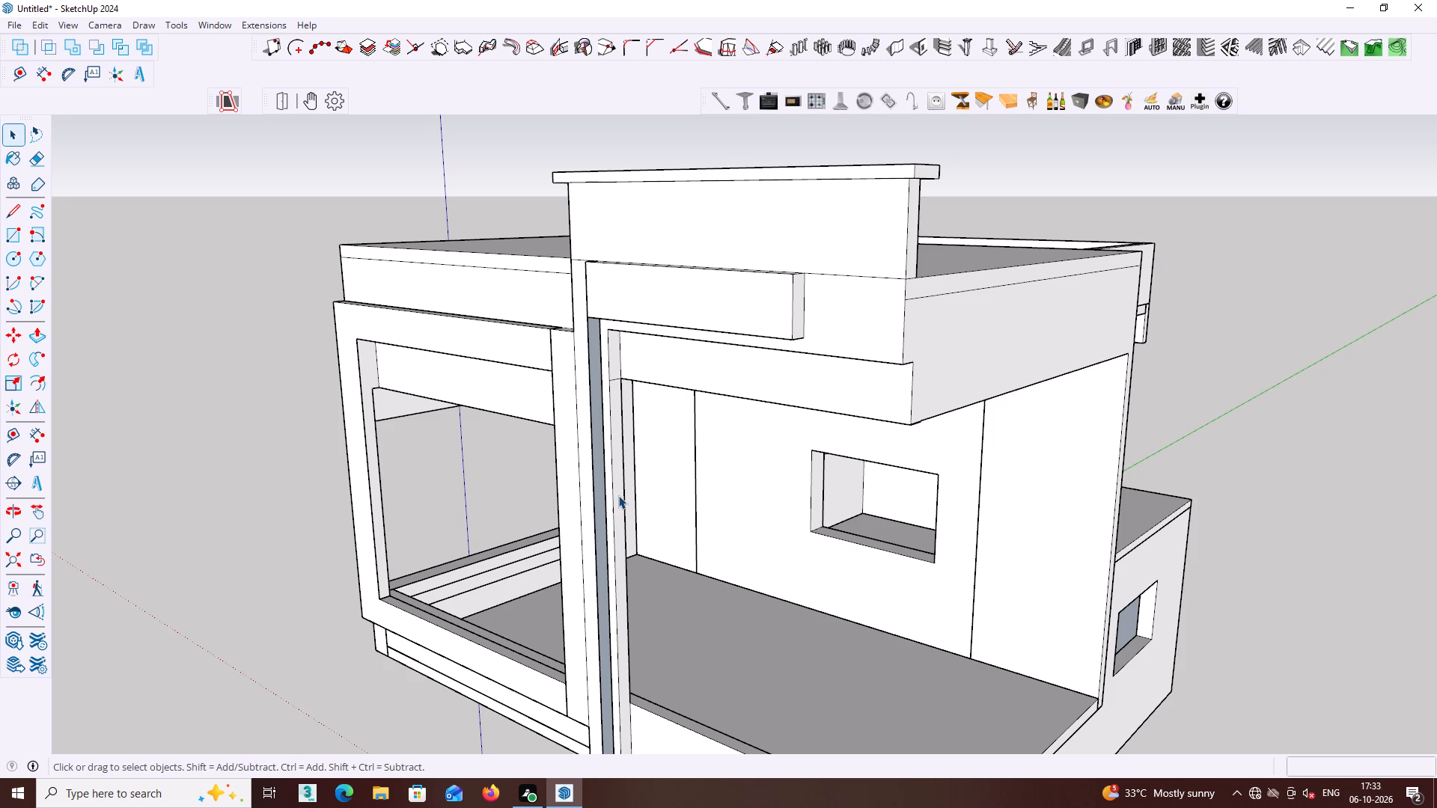
pyautogui.moveTo(658, 432); pyautogui.dragTo(853, 457, button='middle')
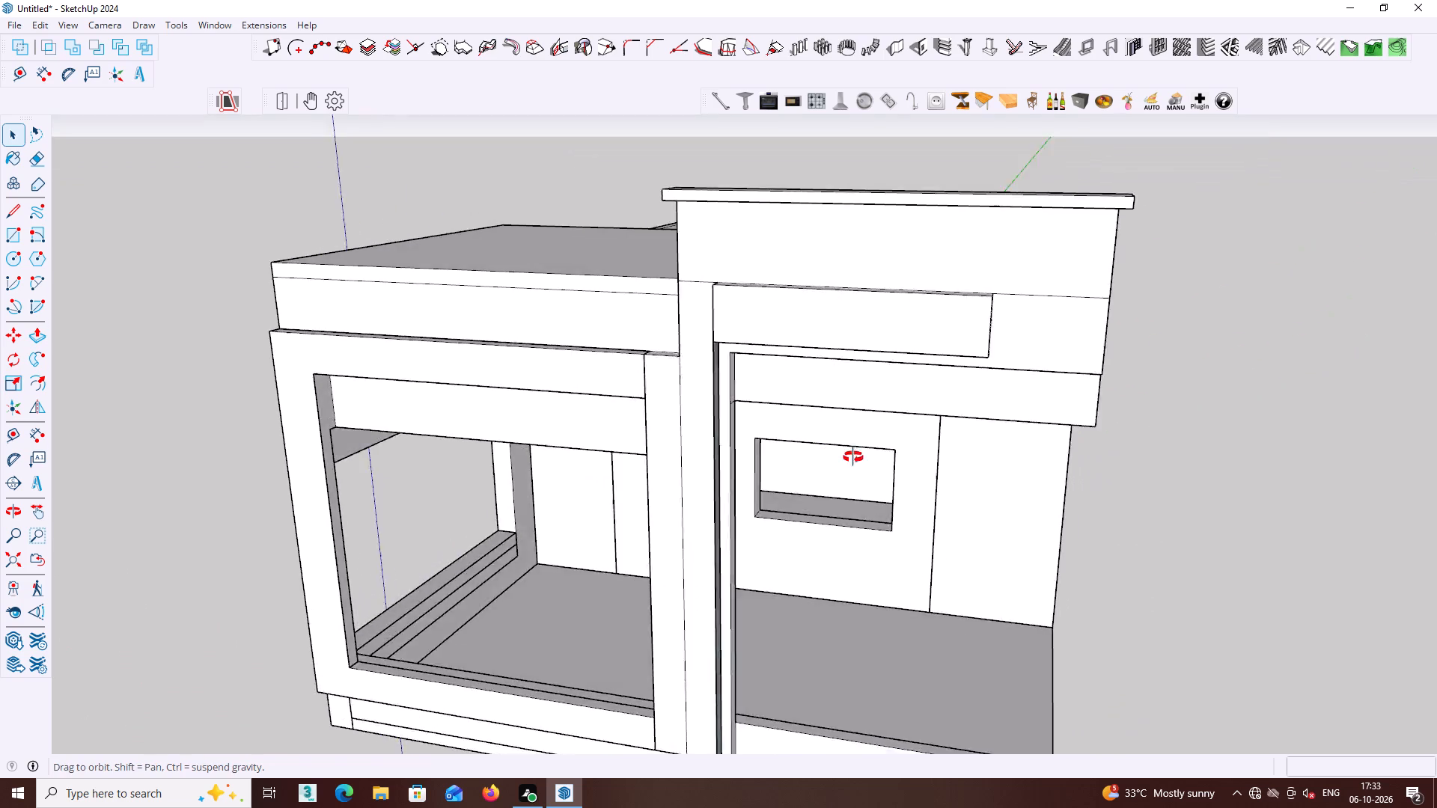
pyautogui.moveTo(853, 457); pyautogui.dragTo(819, 394, button='middle')
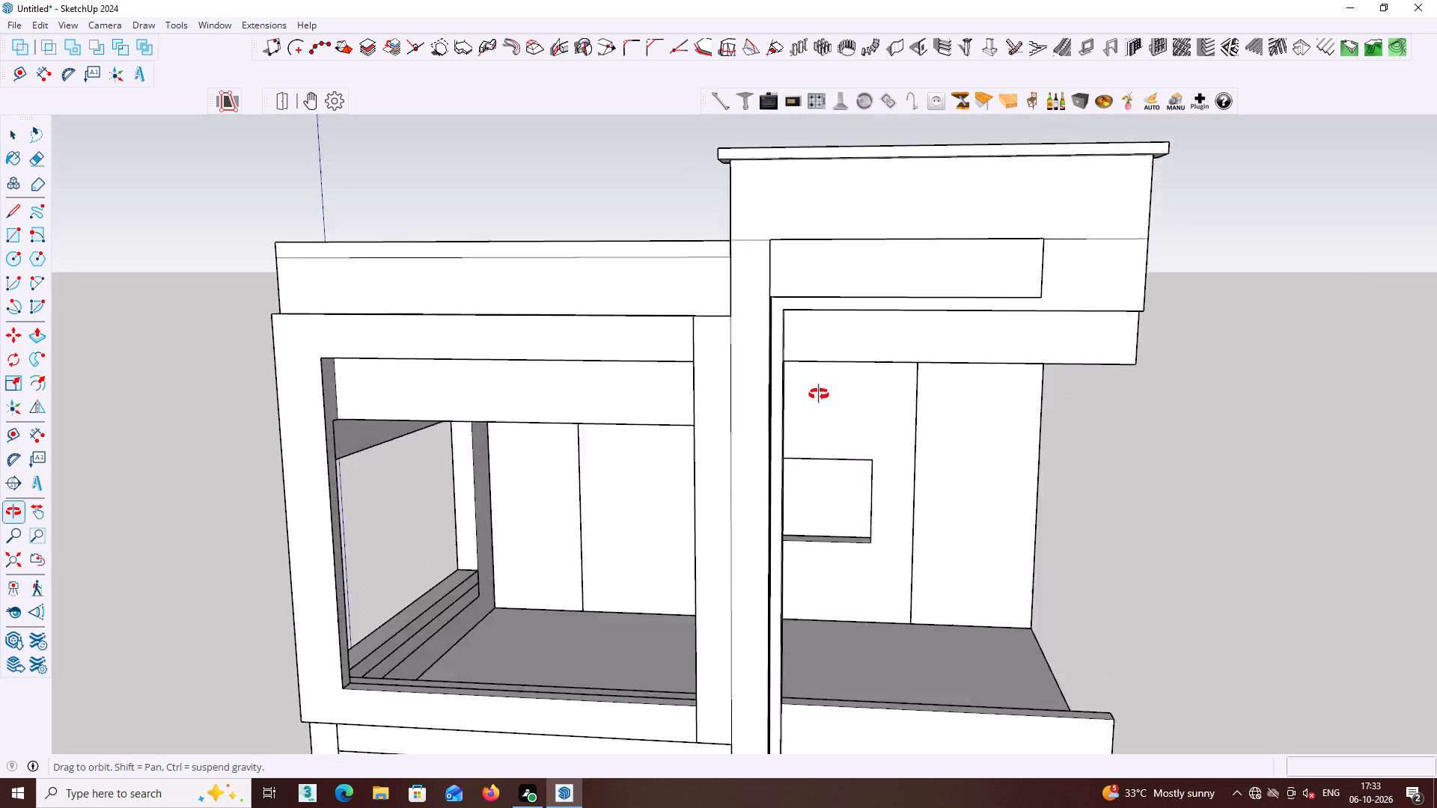
pyautogui.moveTo(819, 394); pyautogui.dragTo(730, 381, button='middle')
pyautogui.click(649, 394)
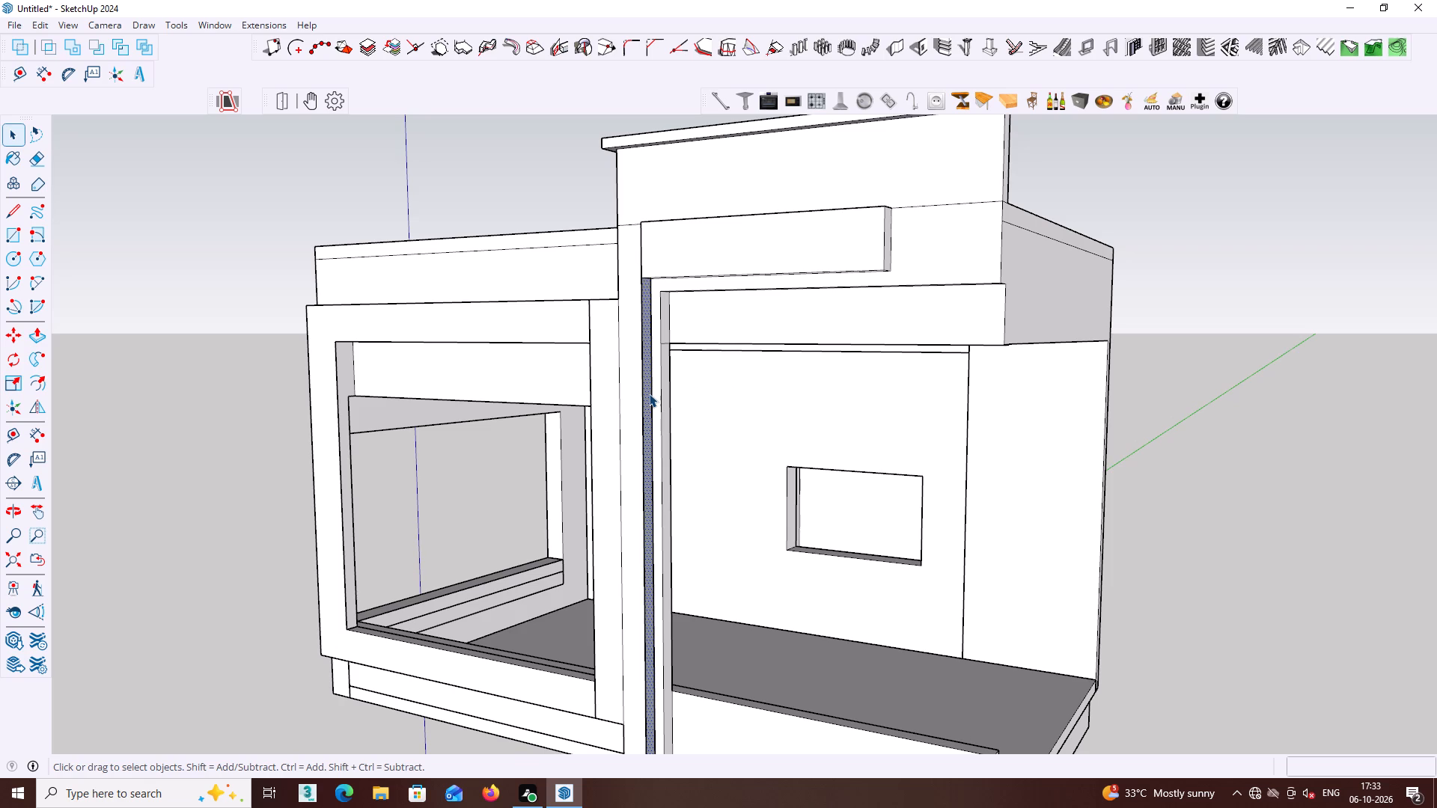
pyautogui.press('p')
pyautogui.click(649, 394)
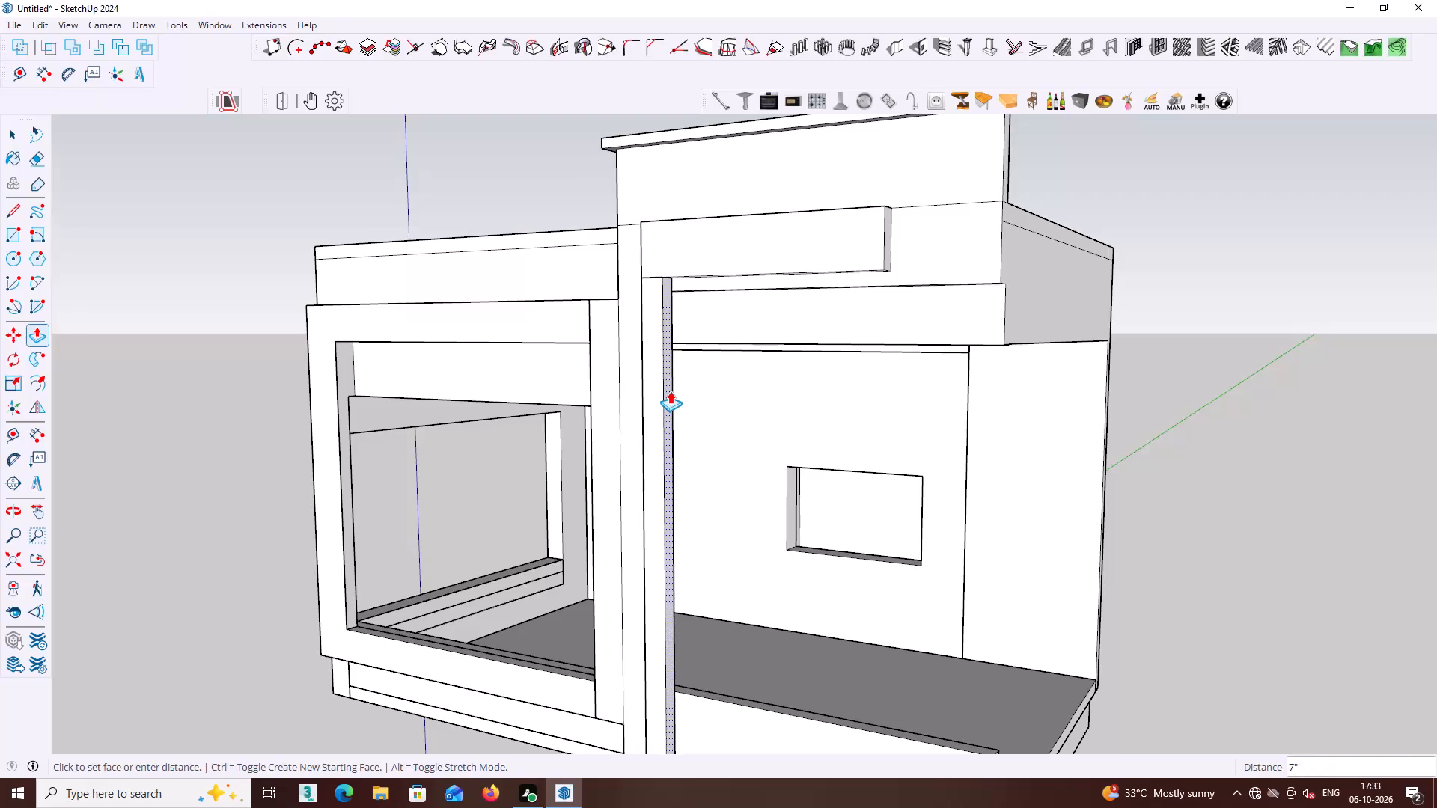
pyautogui.click(670, 391)
pyautogui.press('space')
# Erase the front and side seam edges where the vertical strip meets the projecting horizontal band.
pyautogui.moveTo(728, 467); pyautogui.dragTo(860, 507, button='middle')
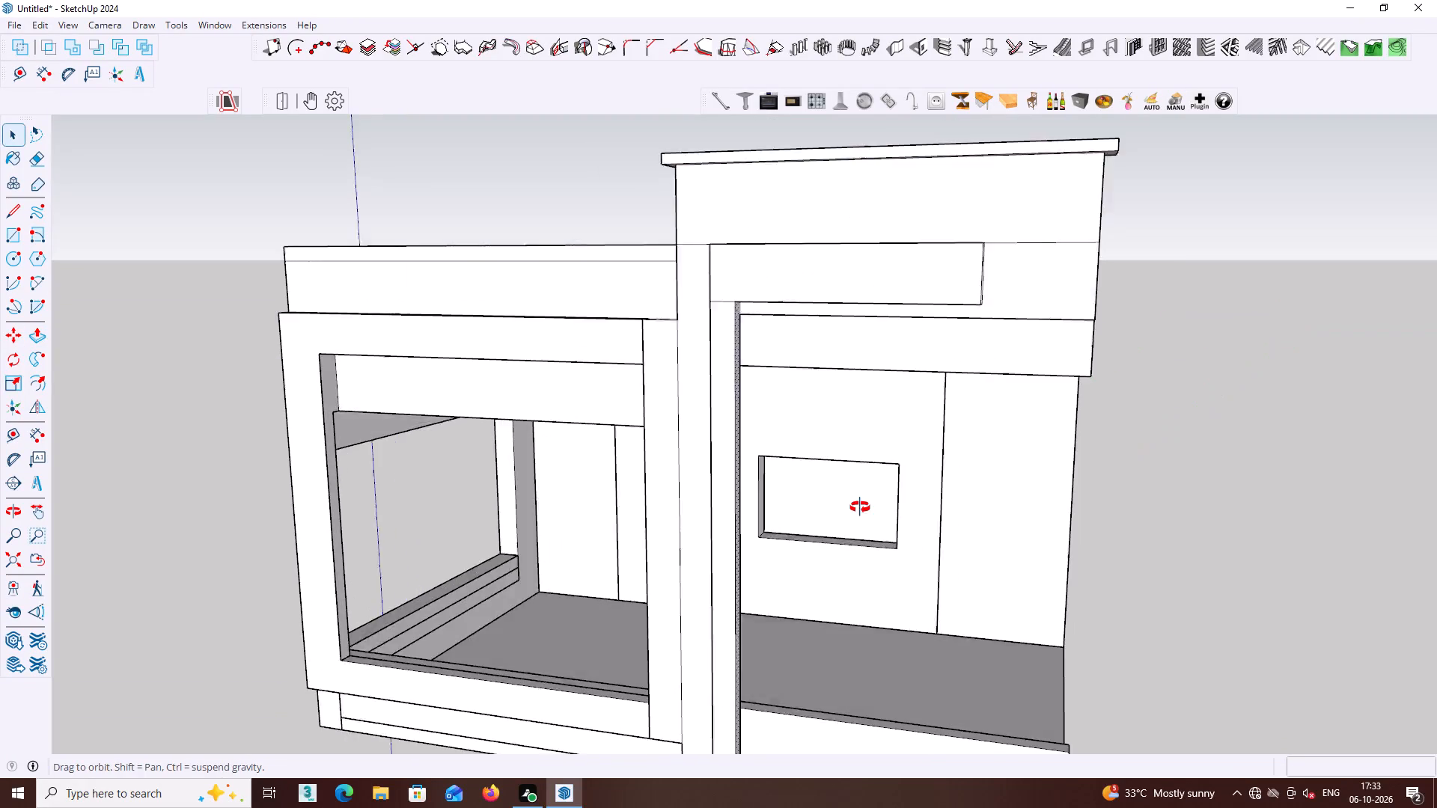
pyautogui.moveTo(860, 507); pyautogui.dragTo(864, 509, button='middle')
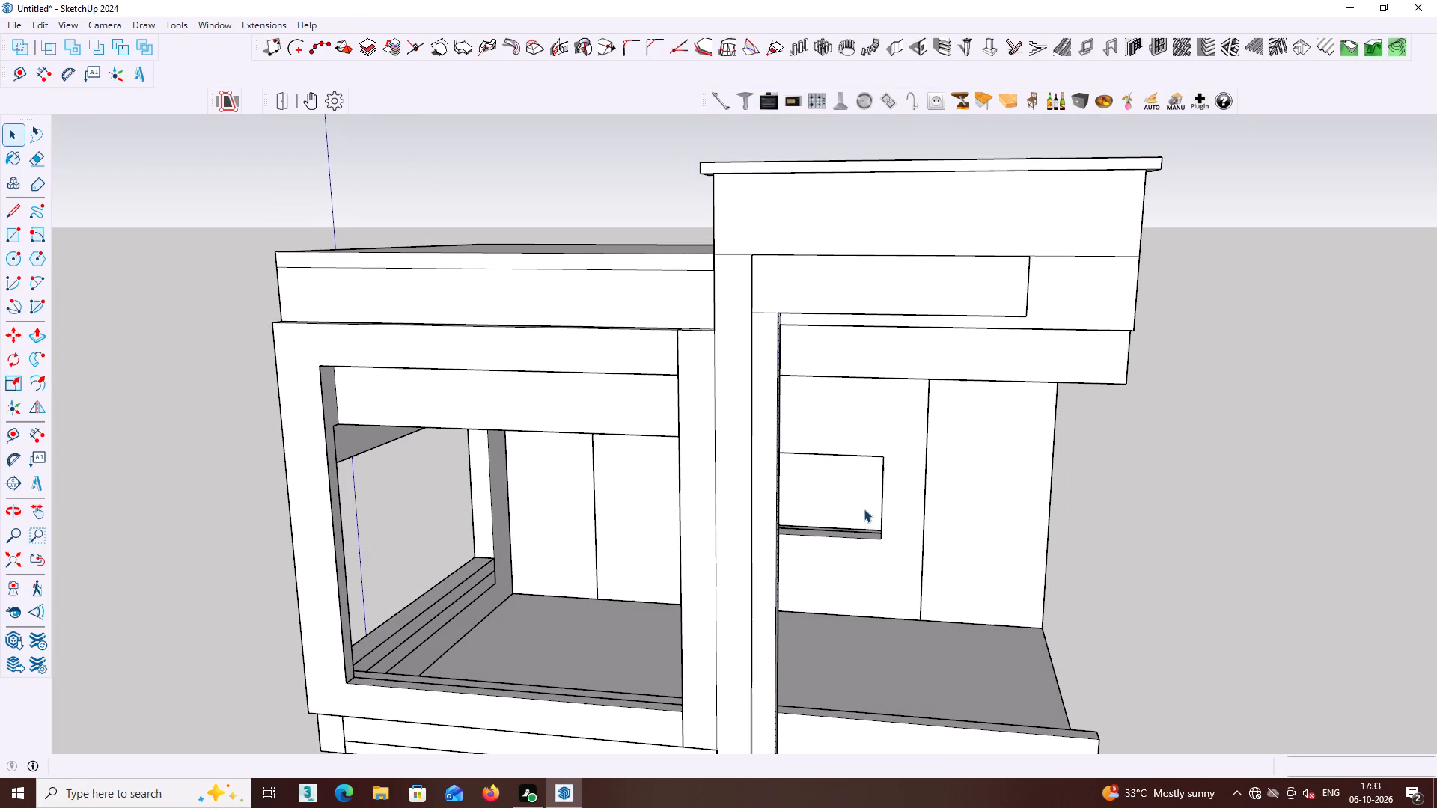
pyautogui.press('e')
pyautogui.click(768, 311)
pyautogui.scroll(-1, 795, 361)
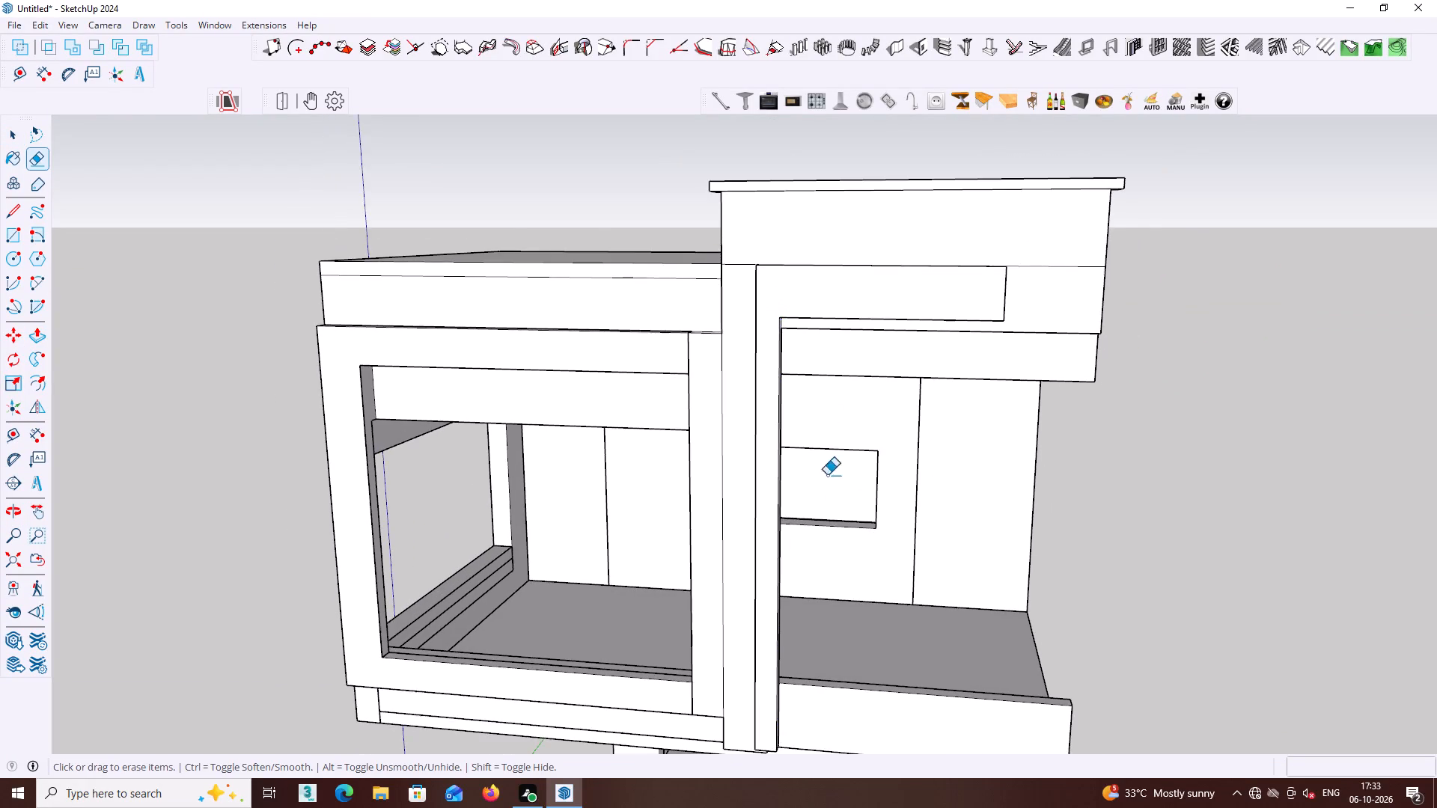
pyautogui.moveTo(829, 479); pyautogui.dragTo(1058, 459, button='middle')
pyautogui.scroll(8, 840, 294)
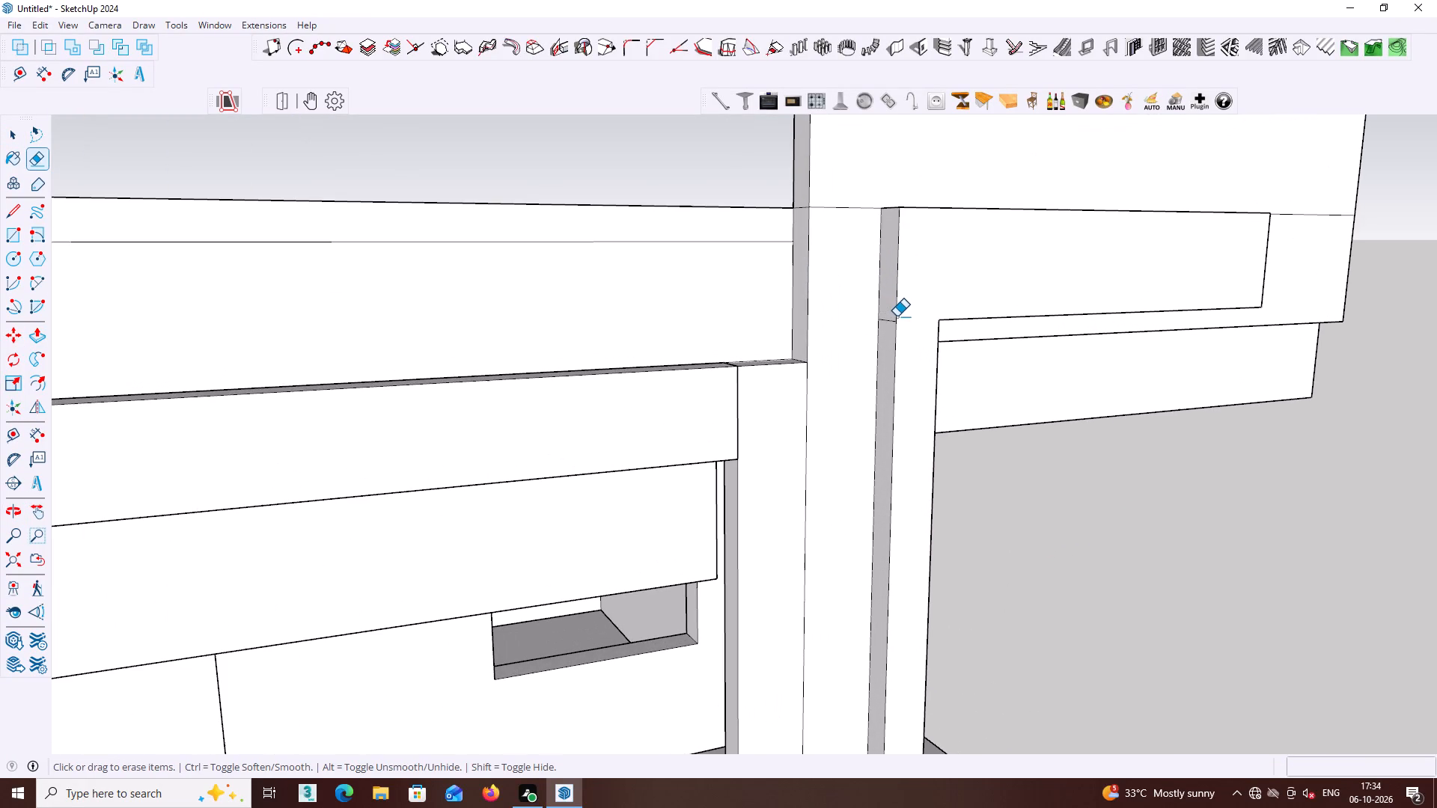
pyautogui.click(891, 322)
pyautogui.scroll(-10, 892, 323)
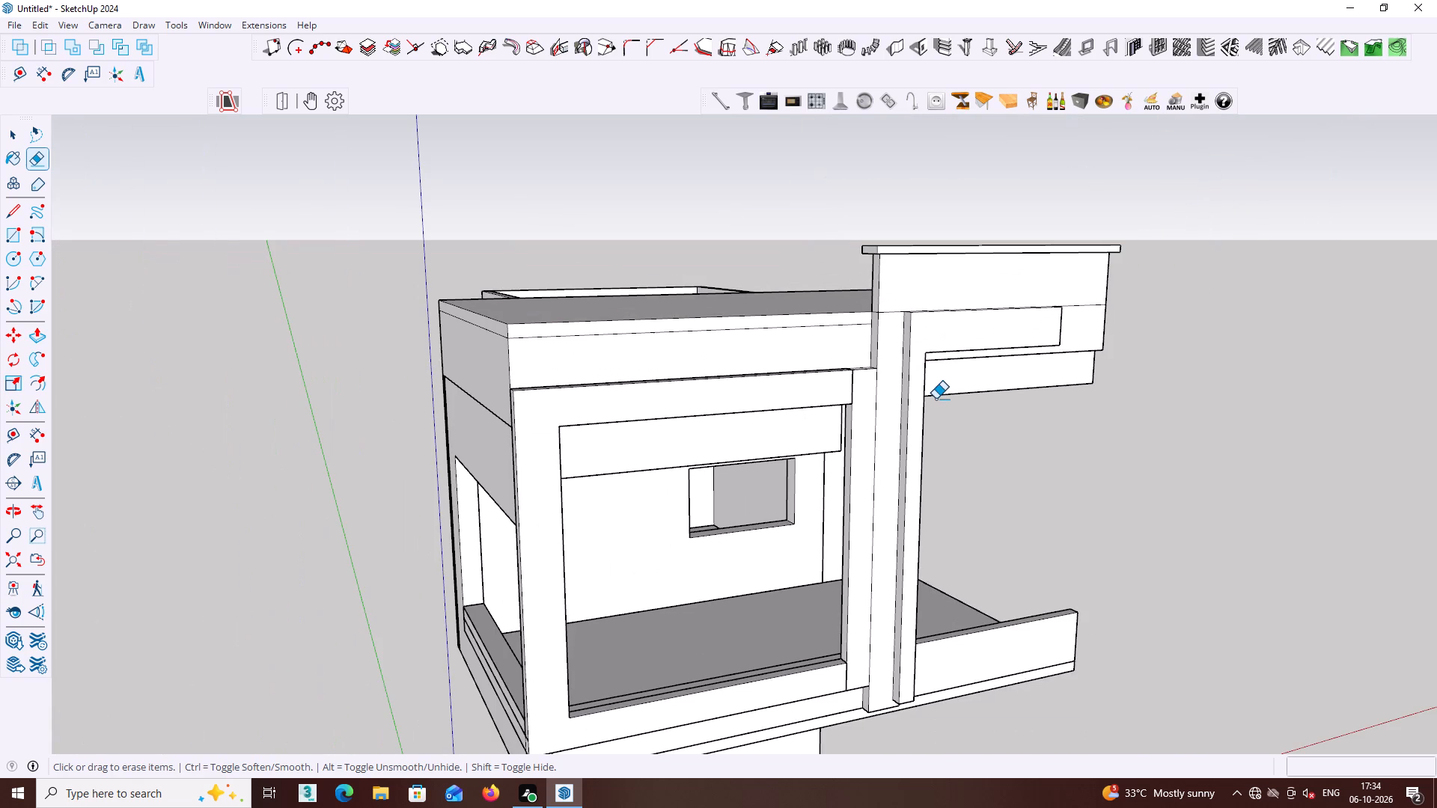
# Examine where the column, its vertical strip and the low balcony wall meet at floor level, from the front, side and below.
pyautogui.scroll(-2, 948, 431)
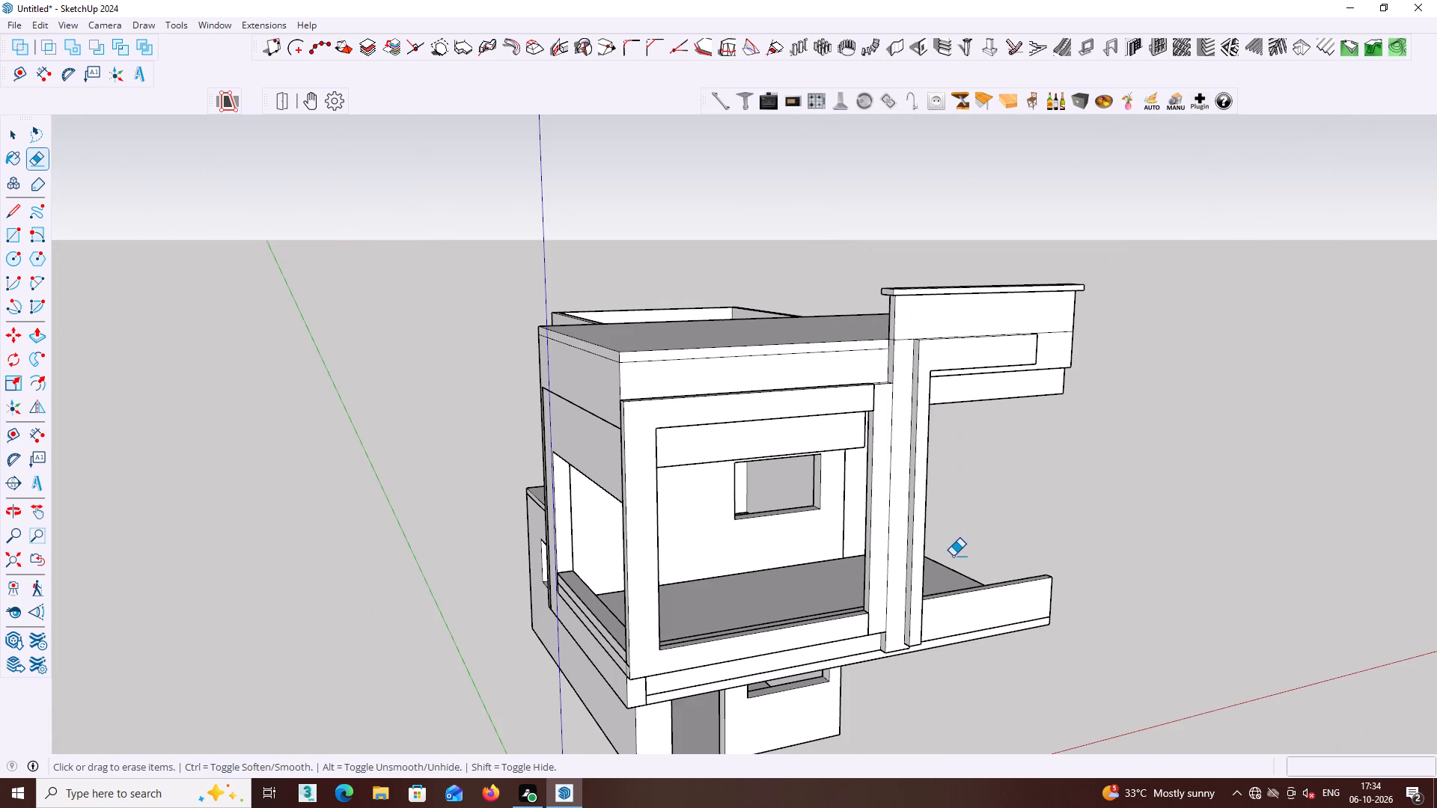
pyautogui.keyDown('shift'); pyautogui.moveTo(956, 554); pyautogui.dragTo(805, 388, button='middle'); pyautogui.keyUp('shift')
pyautogui.moveTo(736, 477); pyautogui.dragTo(741, 461, button='middle')
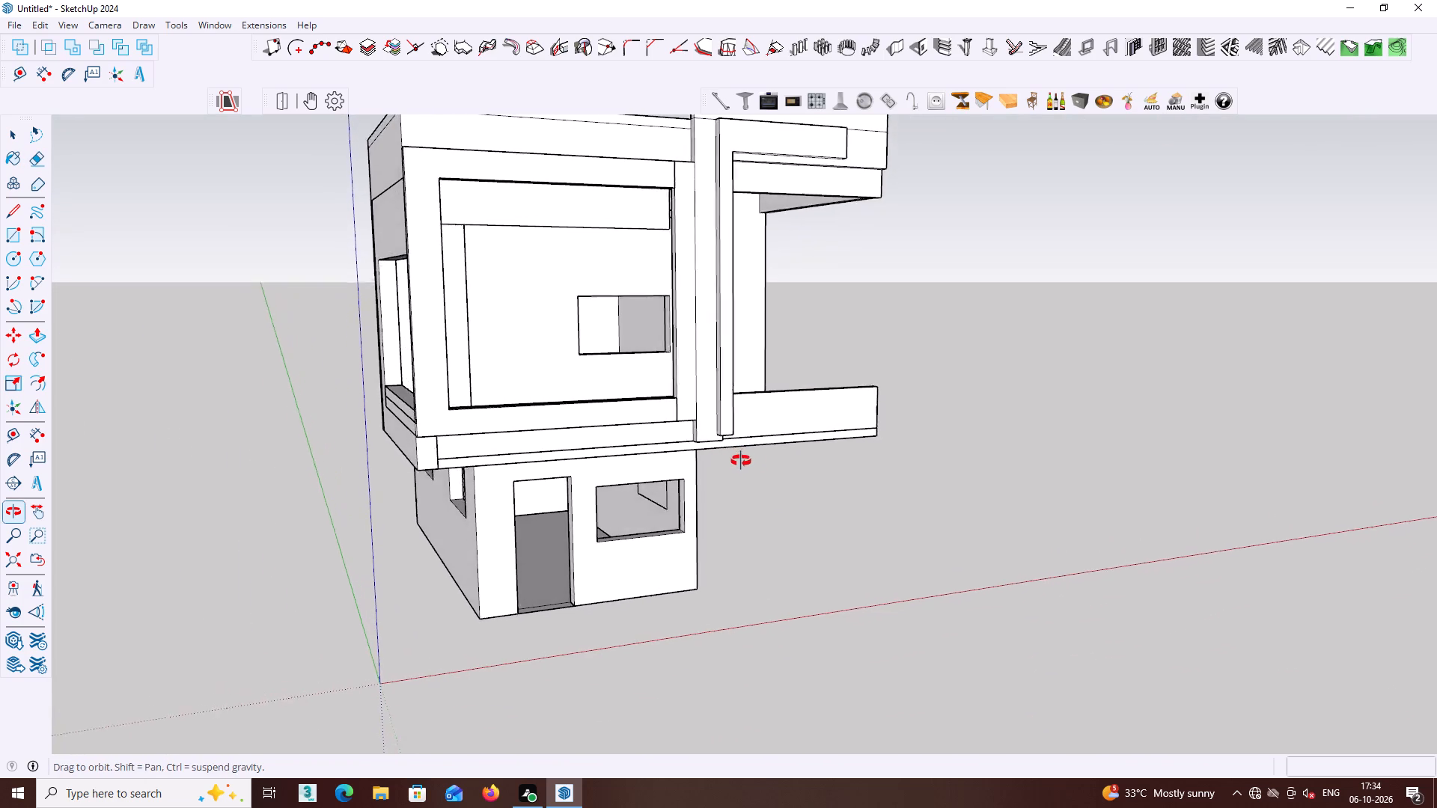
pyautogui.moveTo(741, 461); pyautogui.dragTo(800, 469, button='middle')
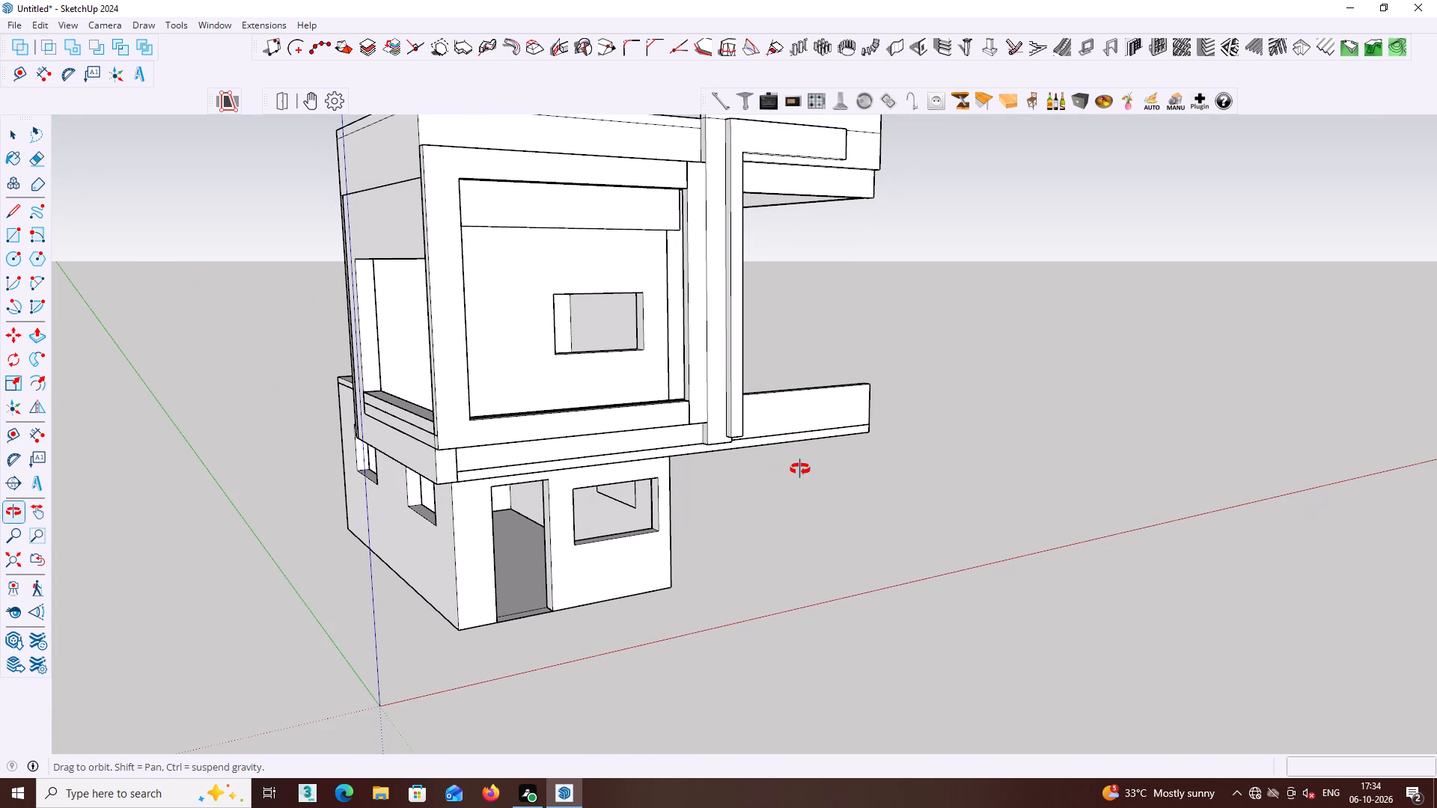
pyautogui.moveTo(800, 469); pyautogui.dragTo(409, 428, button='middle')
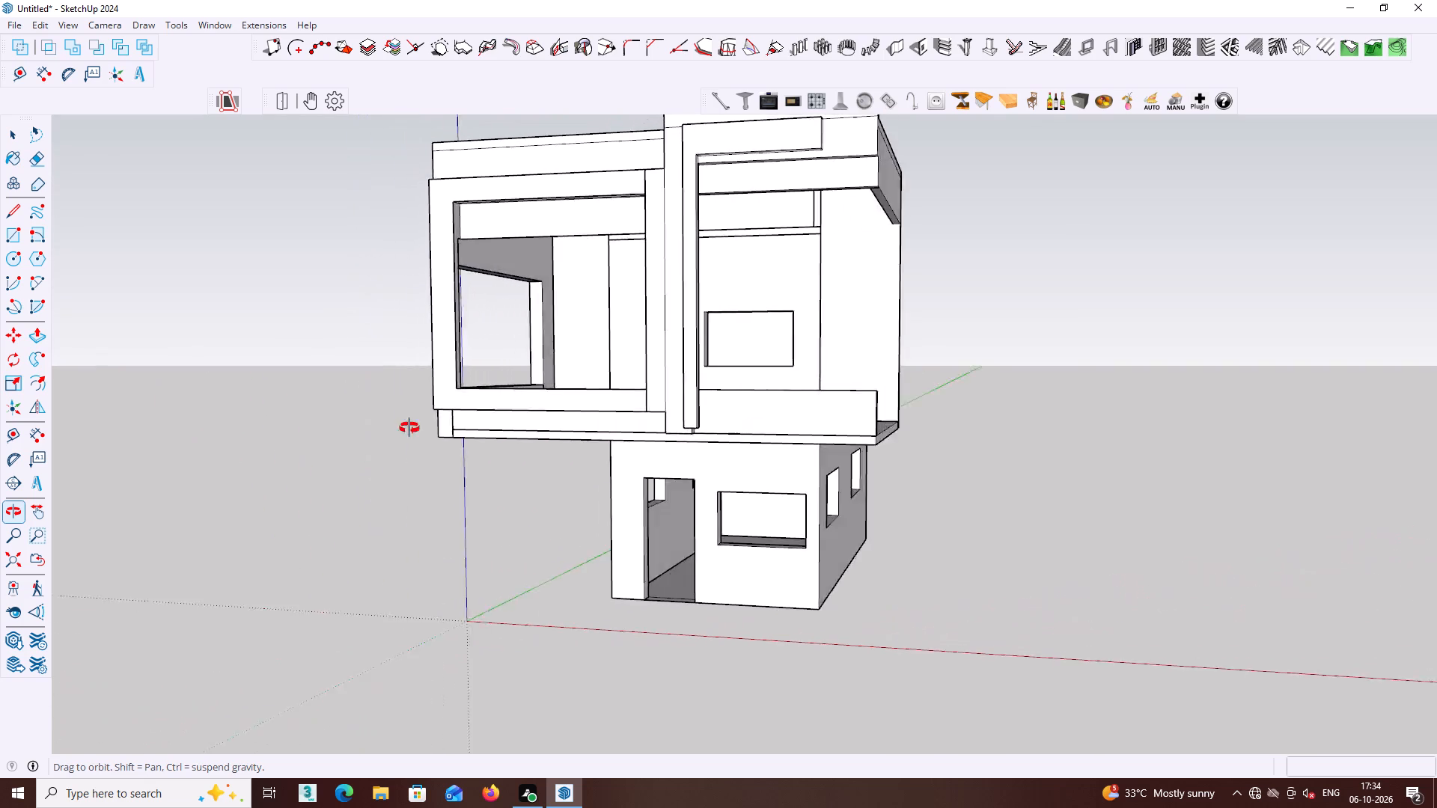
pyautogui.moveTo(409, 428); pyautogui.dragTo(369, 429, button='middle')
pyautogui.moveTo(832, 370); pyautogui.dragTo(669, 482, button='middle')
pyautogui.scroll(-1, 830, 370)
pyautogui.moveTo(689, 444); pyautogui.dragTo(550, 417, button='middle')
pyautogui.scroll(10, 701, 402)
pyautogui.moveTo(657, 468); pyautogui.dragTo(599, 444, button='middle')
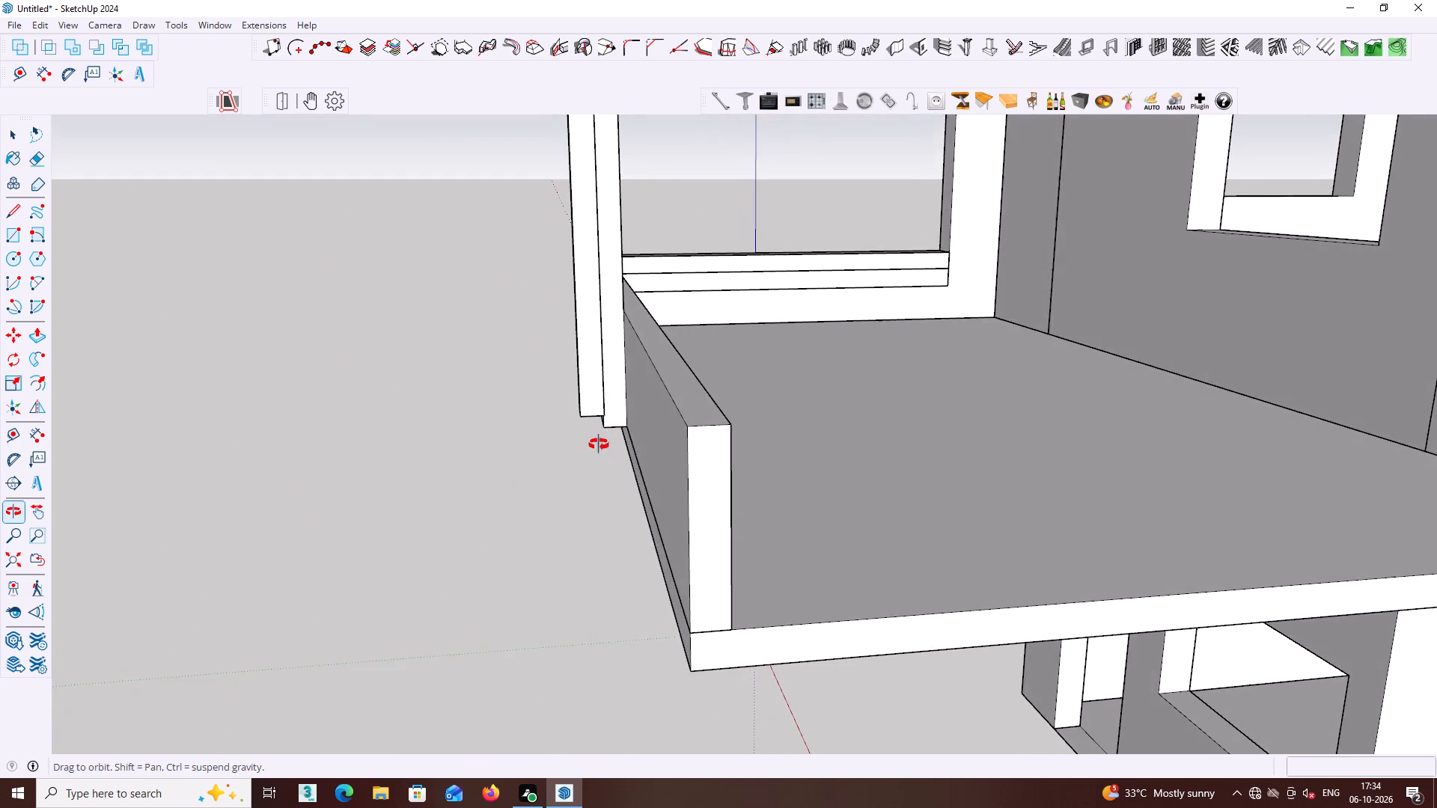
pyautogui.moveTo(599, 444); pyautogui.dragTo(739, 400, button='middle')
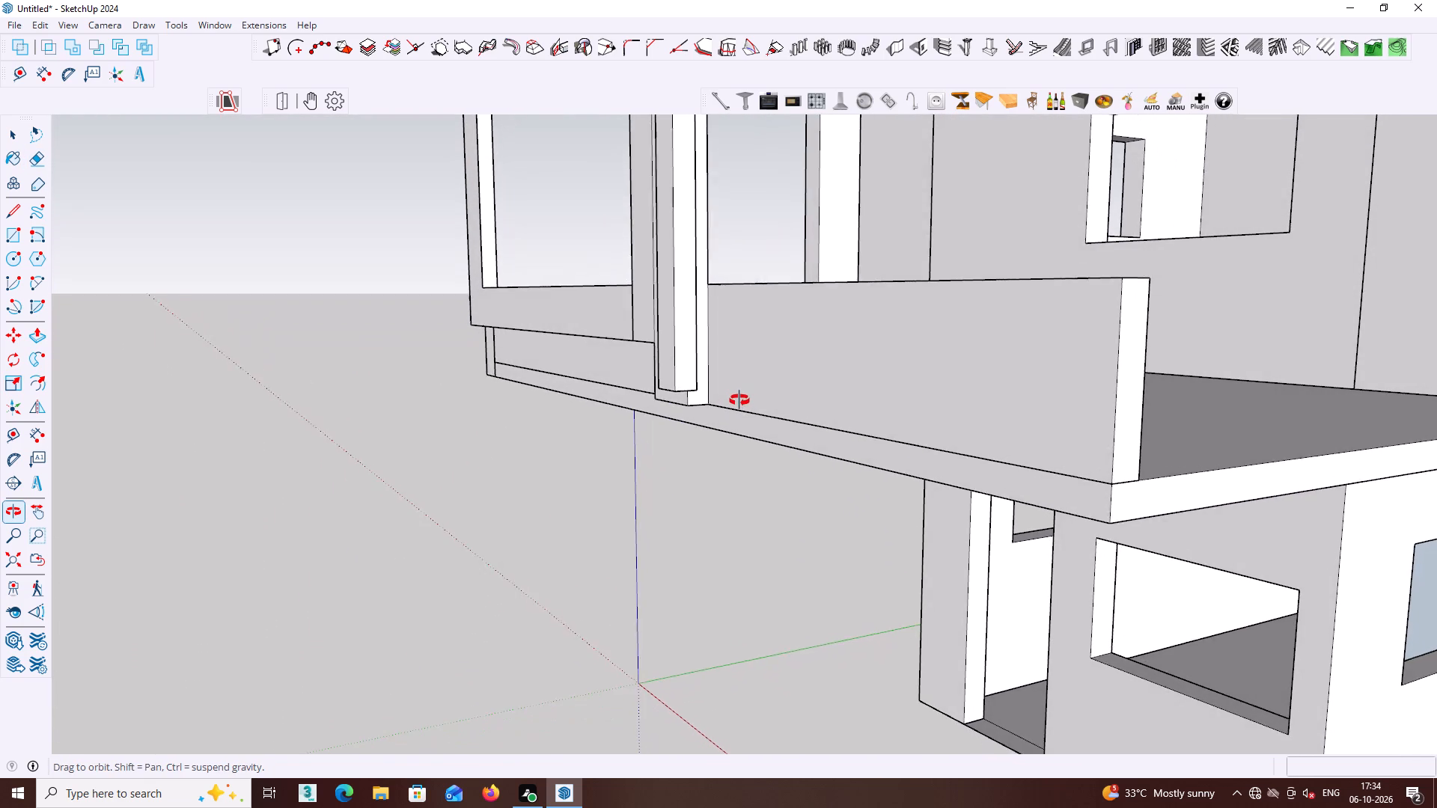
pyautogui.moveTo(739, 400); pyautogui.dragTo(740, 456, button='middle')
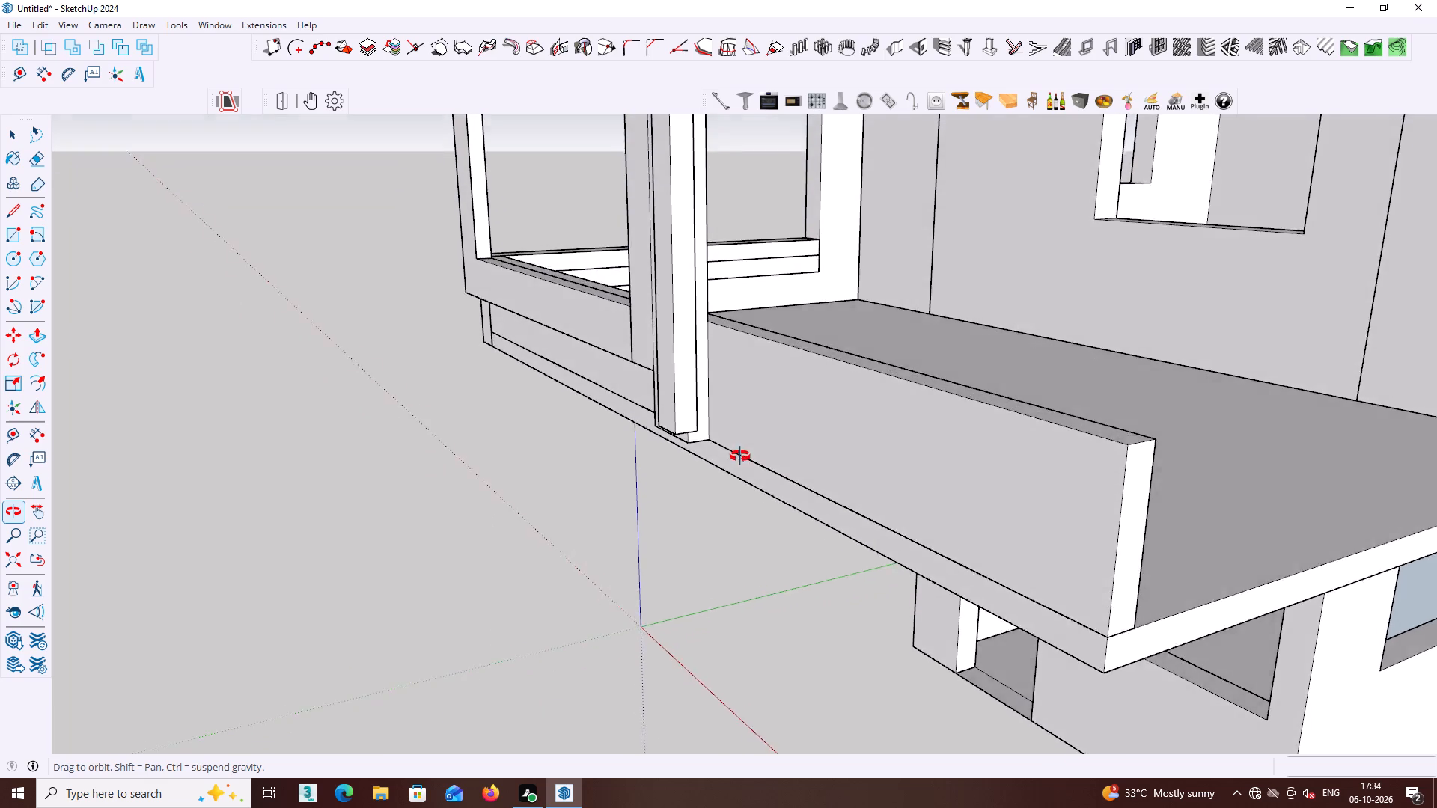
pyautogui.moveTo(740, 456); pyautogui.dragTo(743, 494, button='middle')
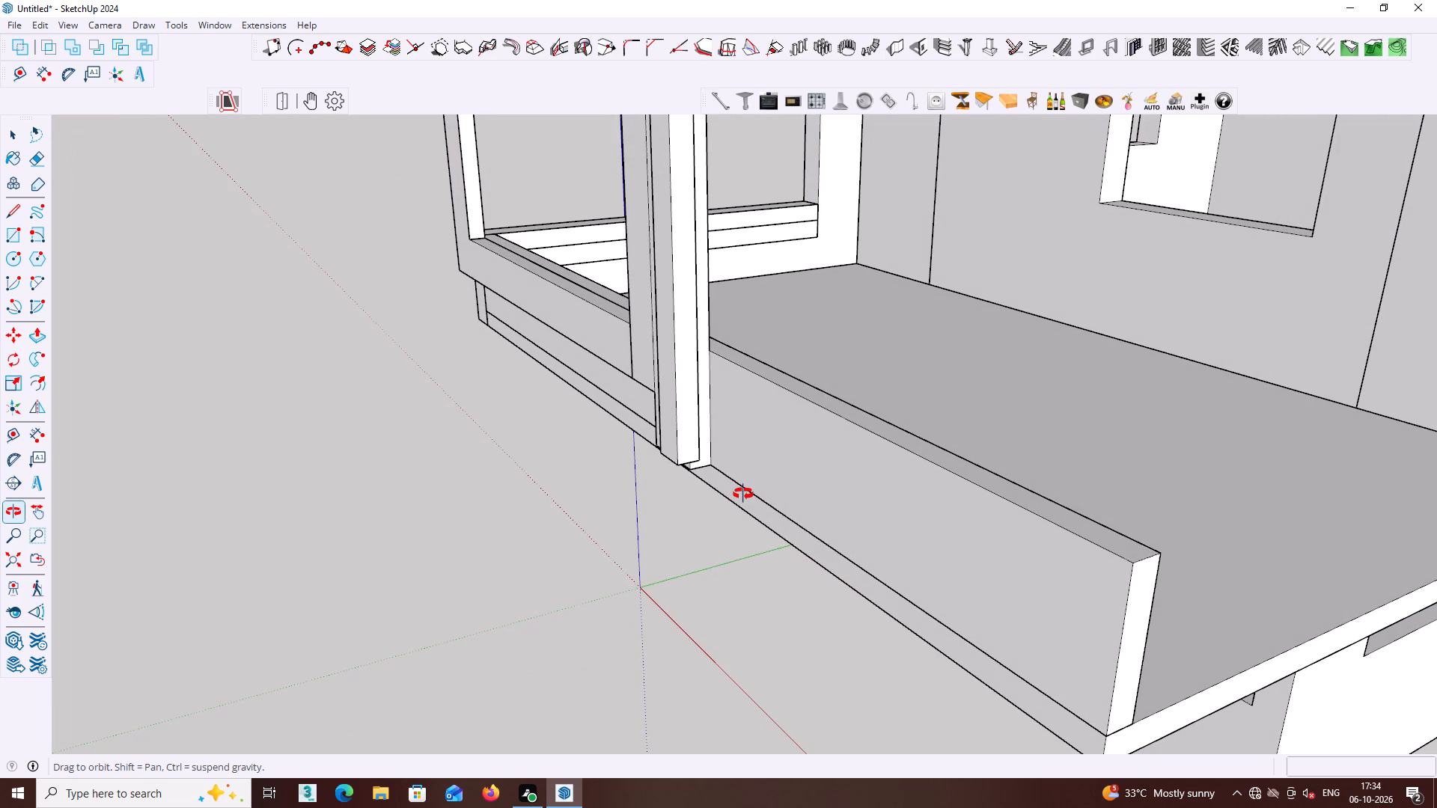
pyautogui.moveTo(743, 494); pyautogui.dragTo(778, 506, button='middle')
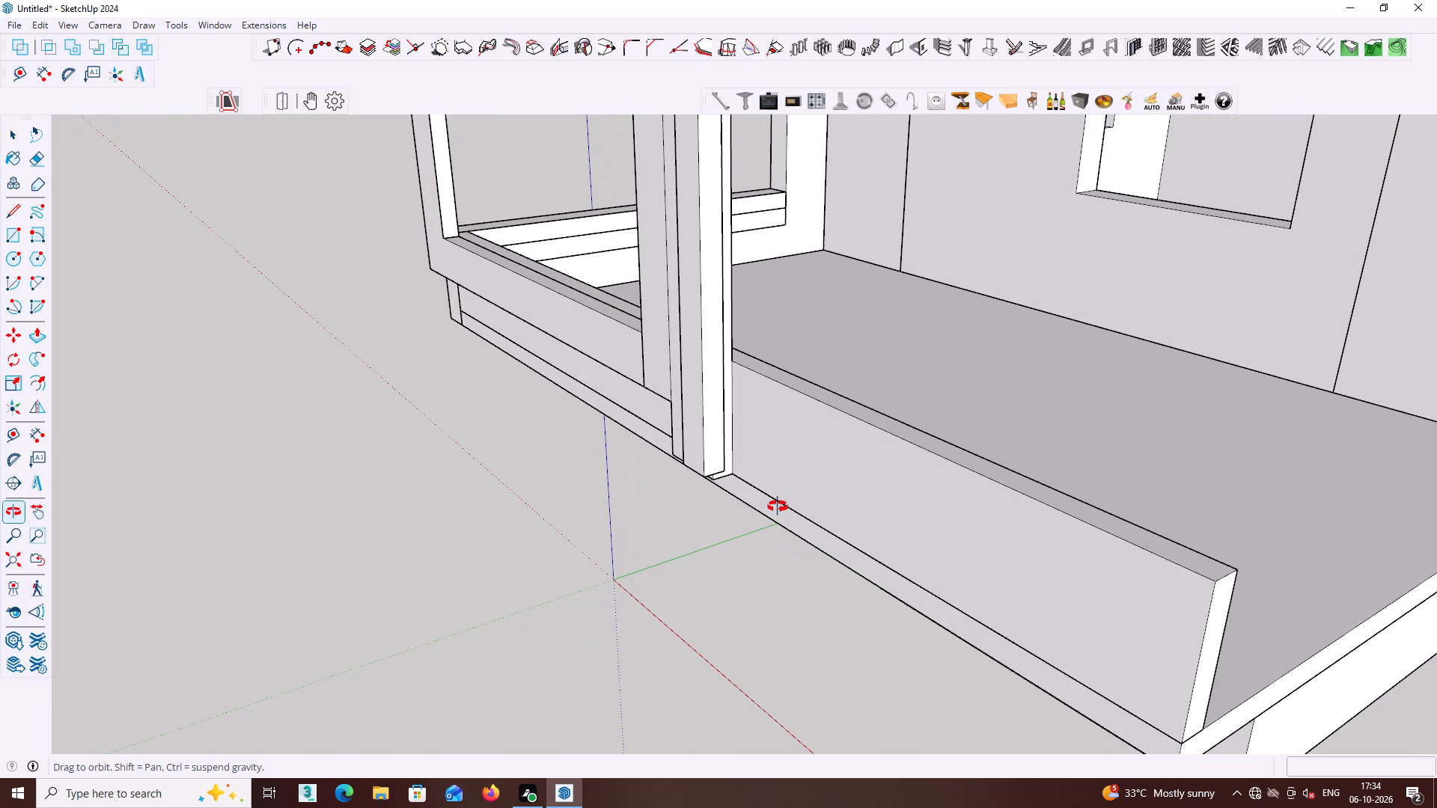
pyautogui.moveTo(778, 506); pyautogui.dragTo(538, 476, button='middle')
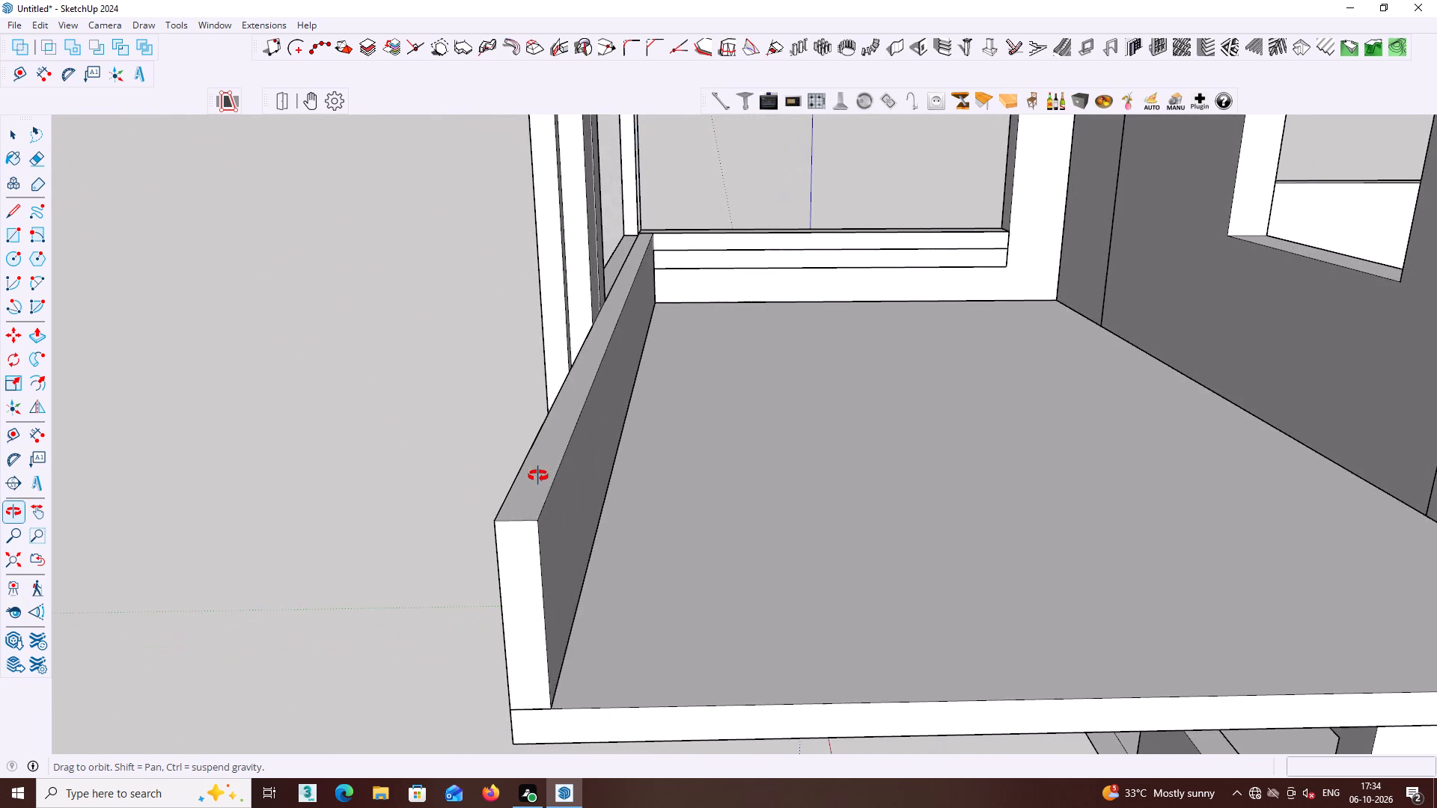
pyautogui.moveTo(538, 476); pyautogui.dragTo(737, 461, button='middle')
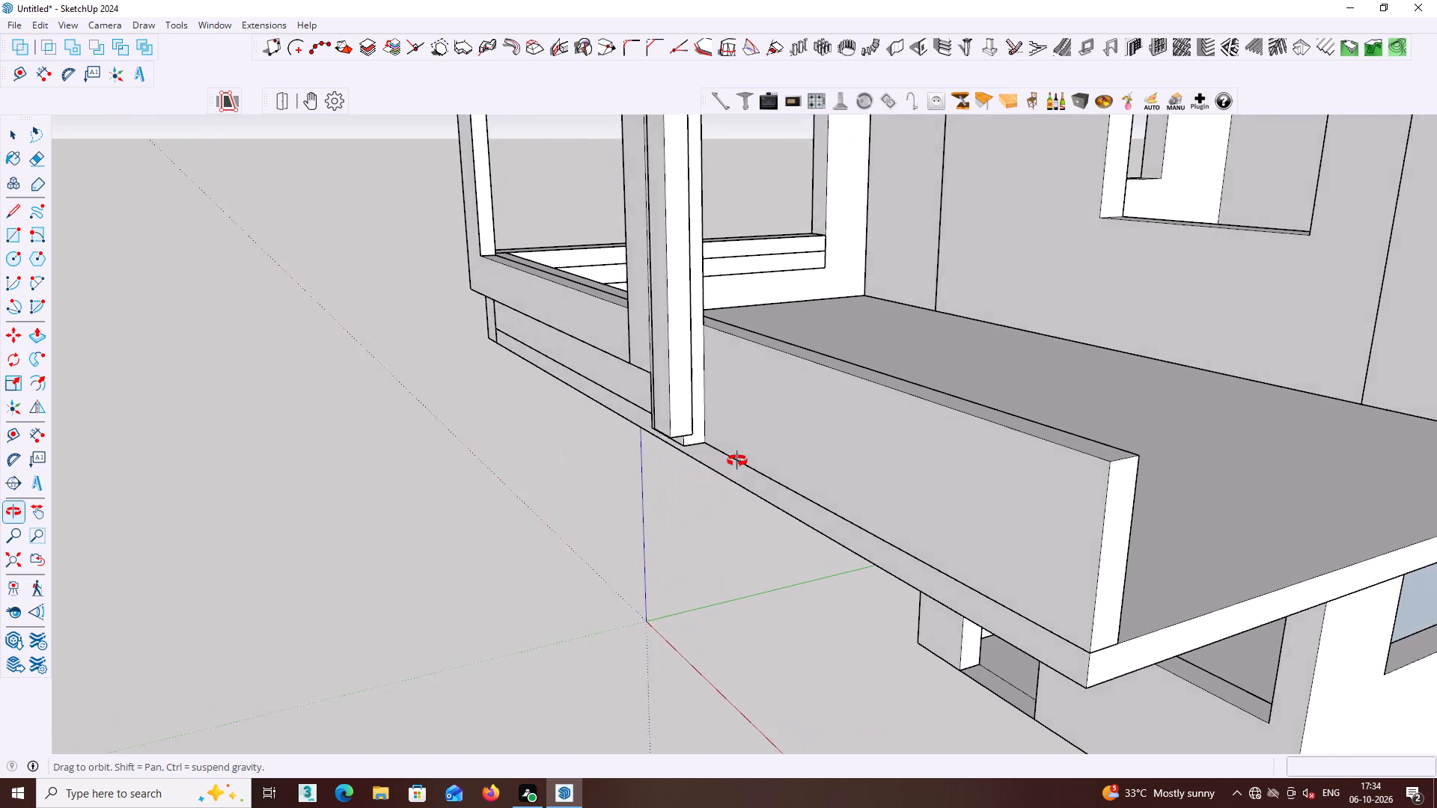
pyautogui.moveTo(737, 461); pyautogui.dragTo(962, 484, button='middle')
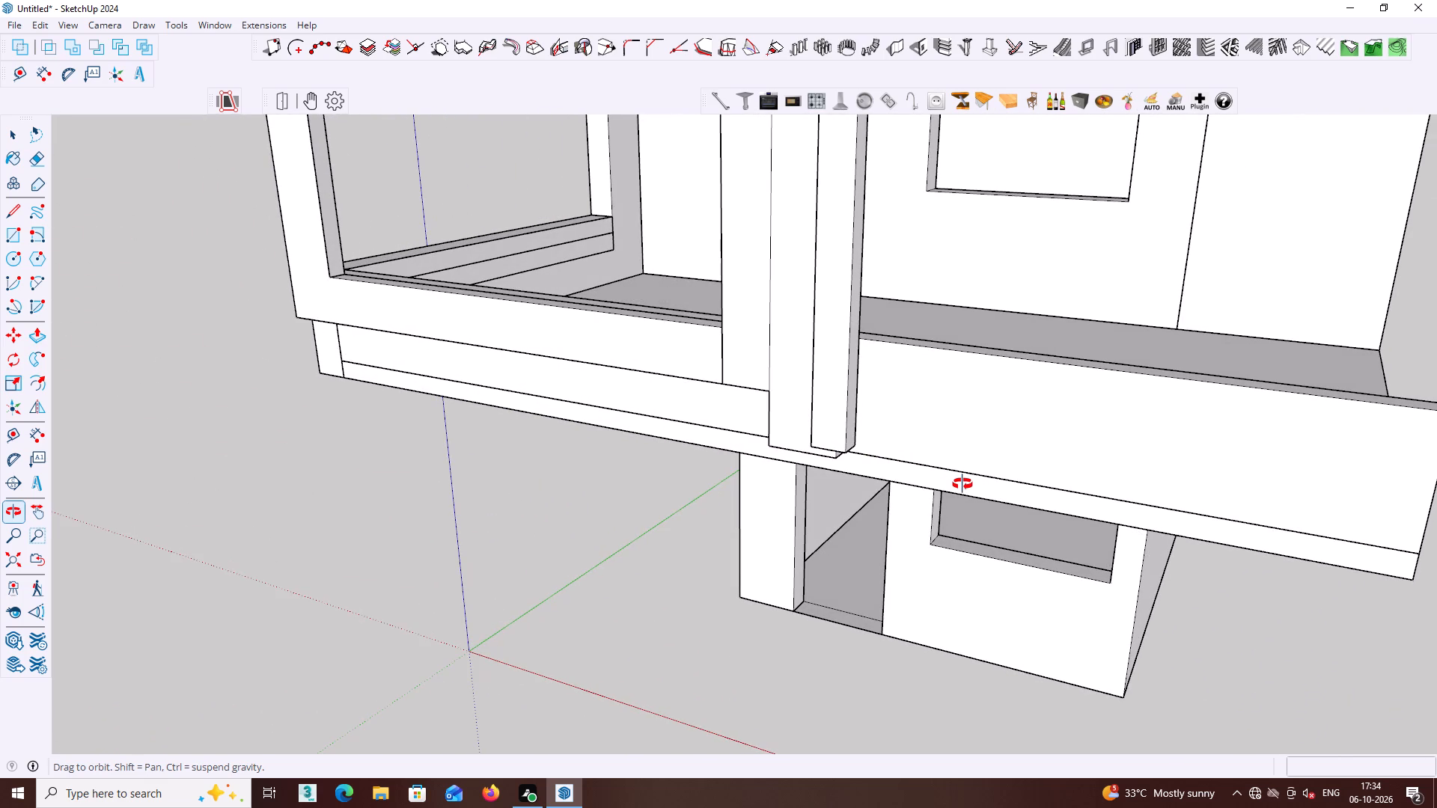
pyautogui.moveTo(962, 484); pyautogui.dragTo(717, 449, button='middle')
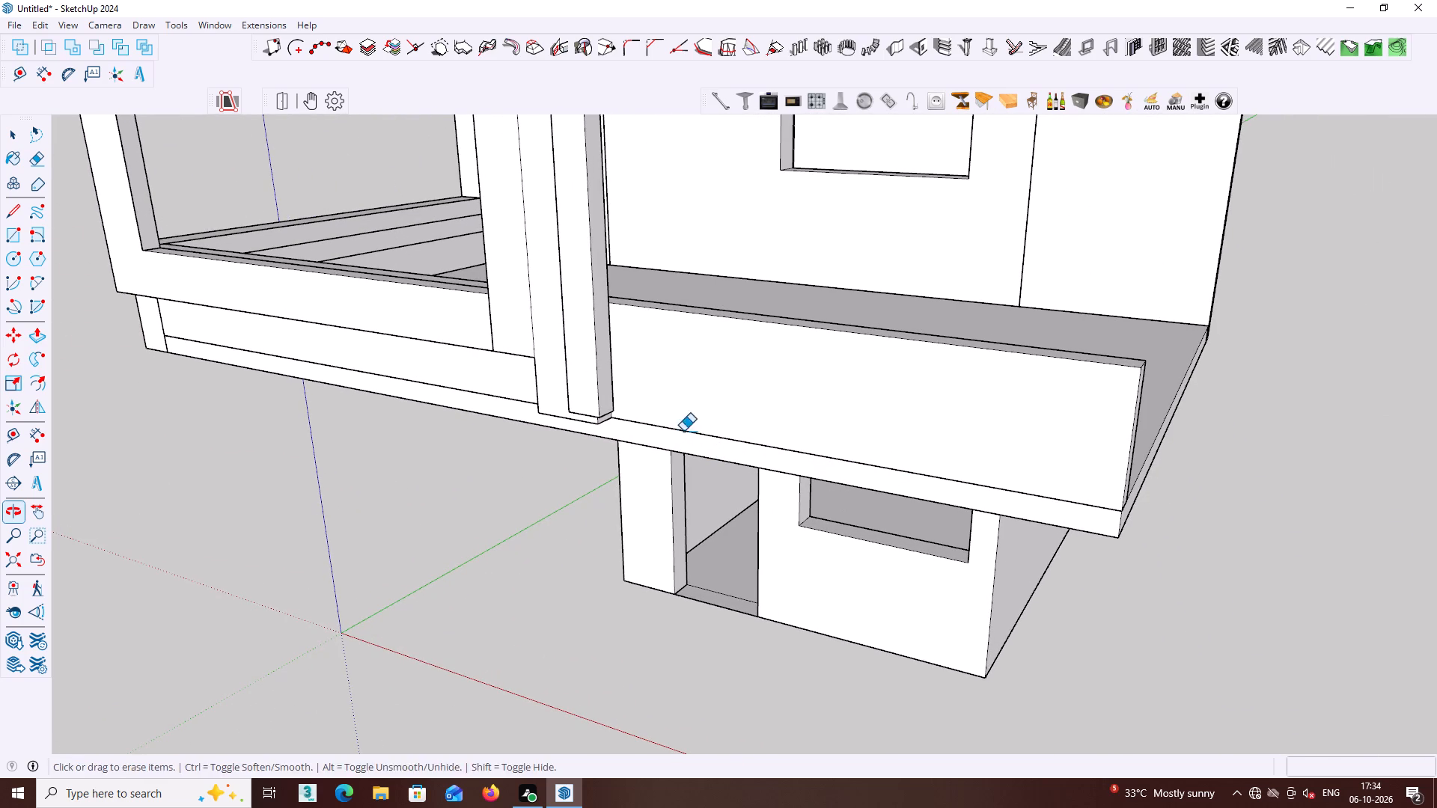
pyautogui.moveTo(674, 427); pyautogui.dragTo(748, 432, button='middle')
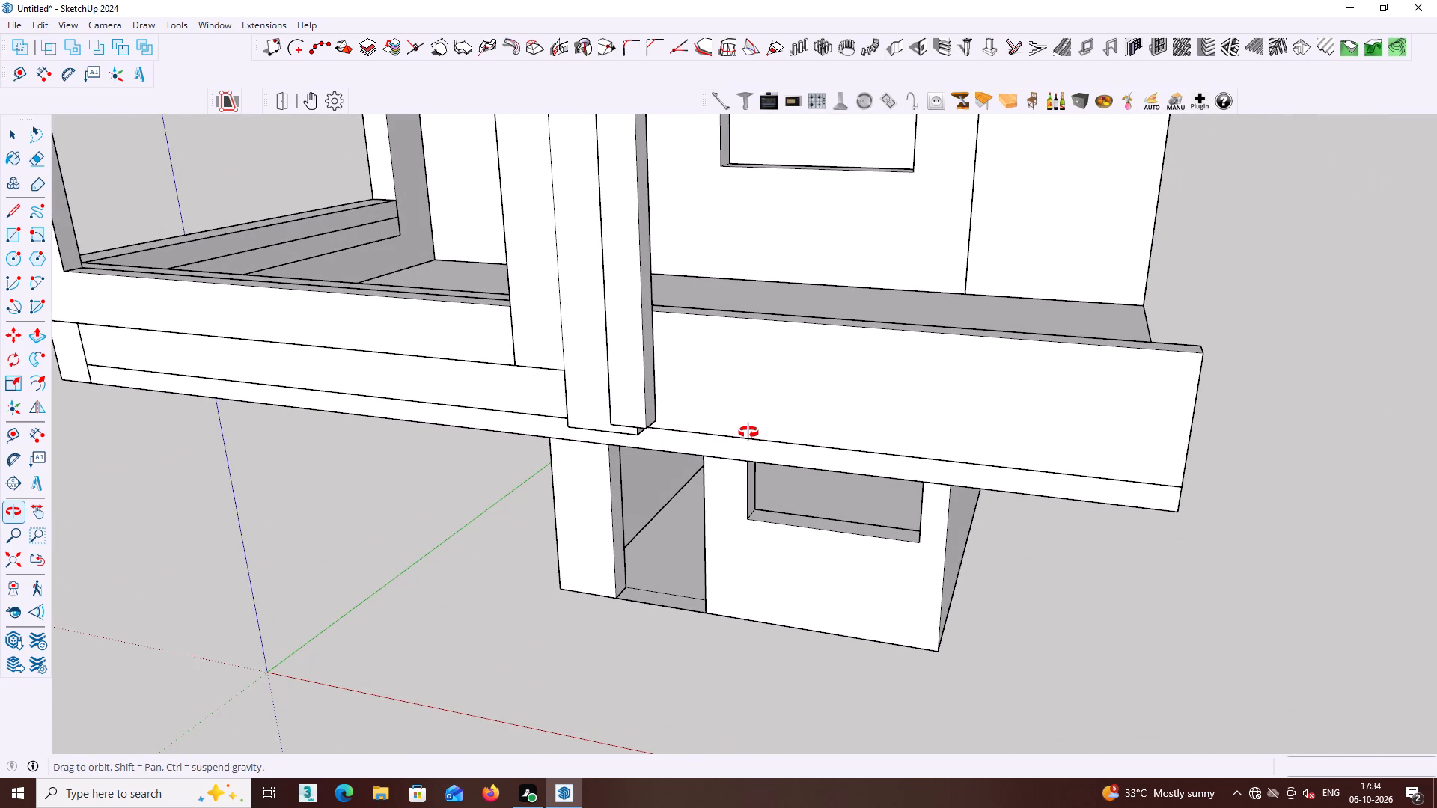
pyautogui.moveTo(748, 432); pyautogui.dragTo(1174, 392, button='middle')
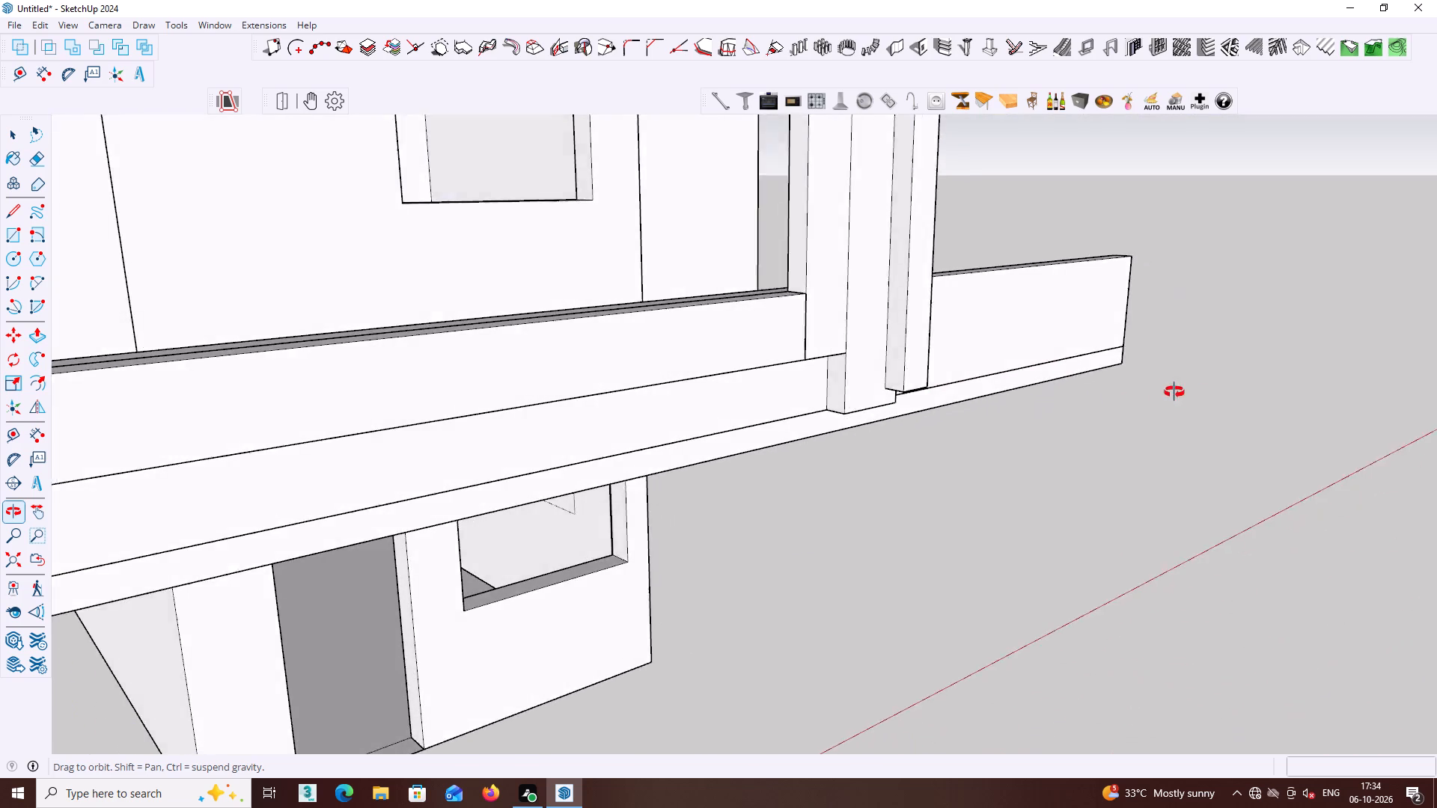
pyautogui.moveTo(1174, 392); pyautogui.dragTo(781, 216, button='middle')
pyautogui.scroll(-2, 707, 310)
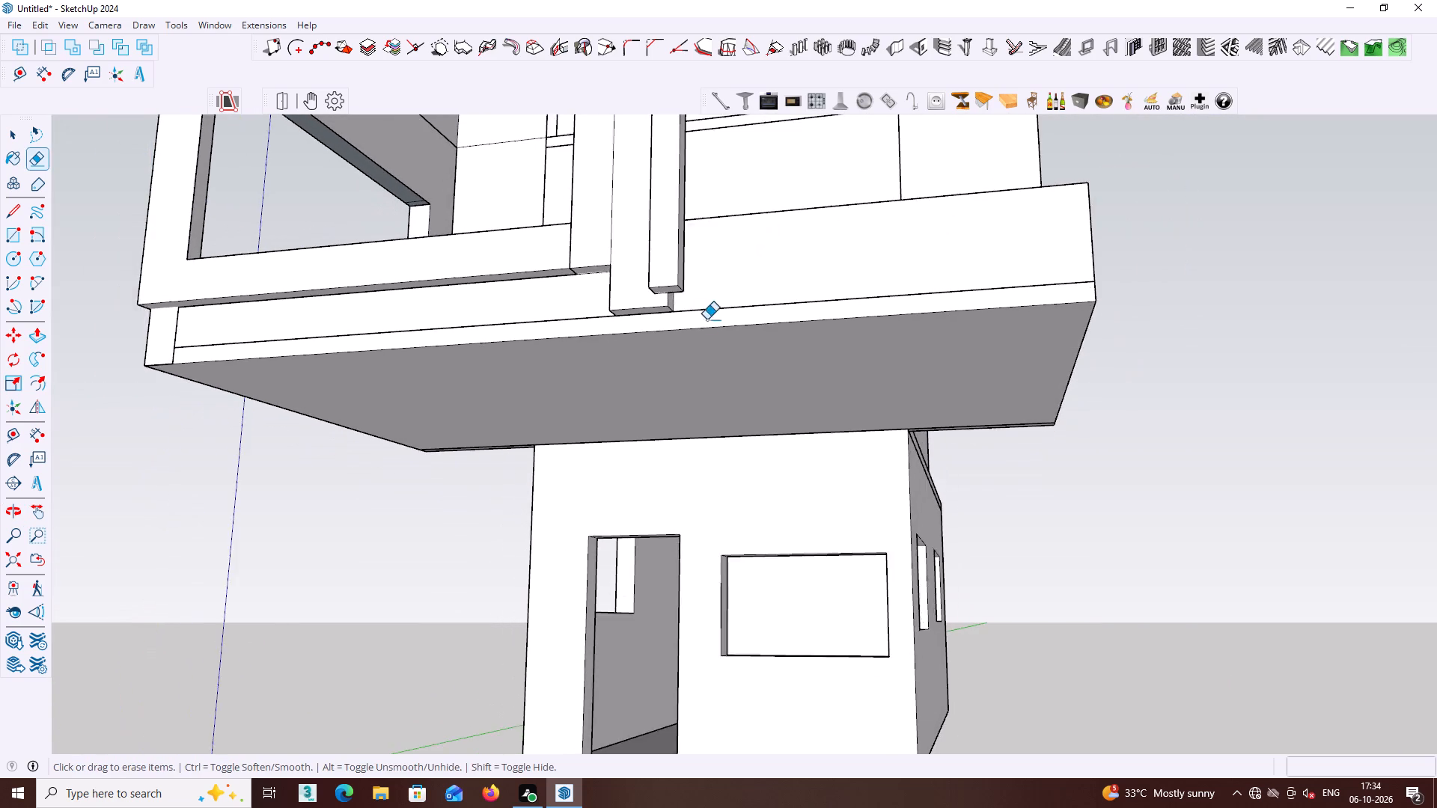
pyautogui.scroll(-2, 707, 319)
pyautogui.moveTo(727, 355); pyautogui.dragTo(788, 539, button='middle')
pyautogui.scroll(-5, 789, 512)
pyautogui.moveTo(784, 510); pyautogui.dragTo(784, 513, button='middle')
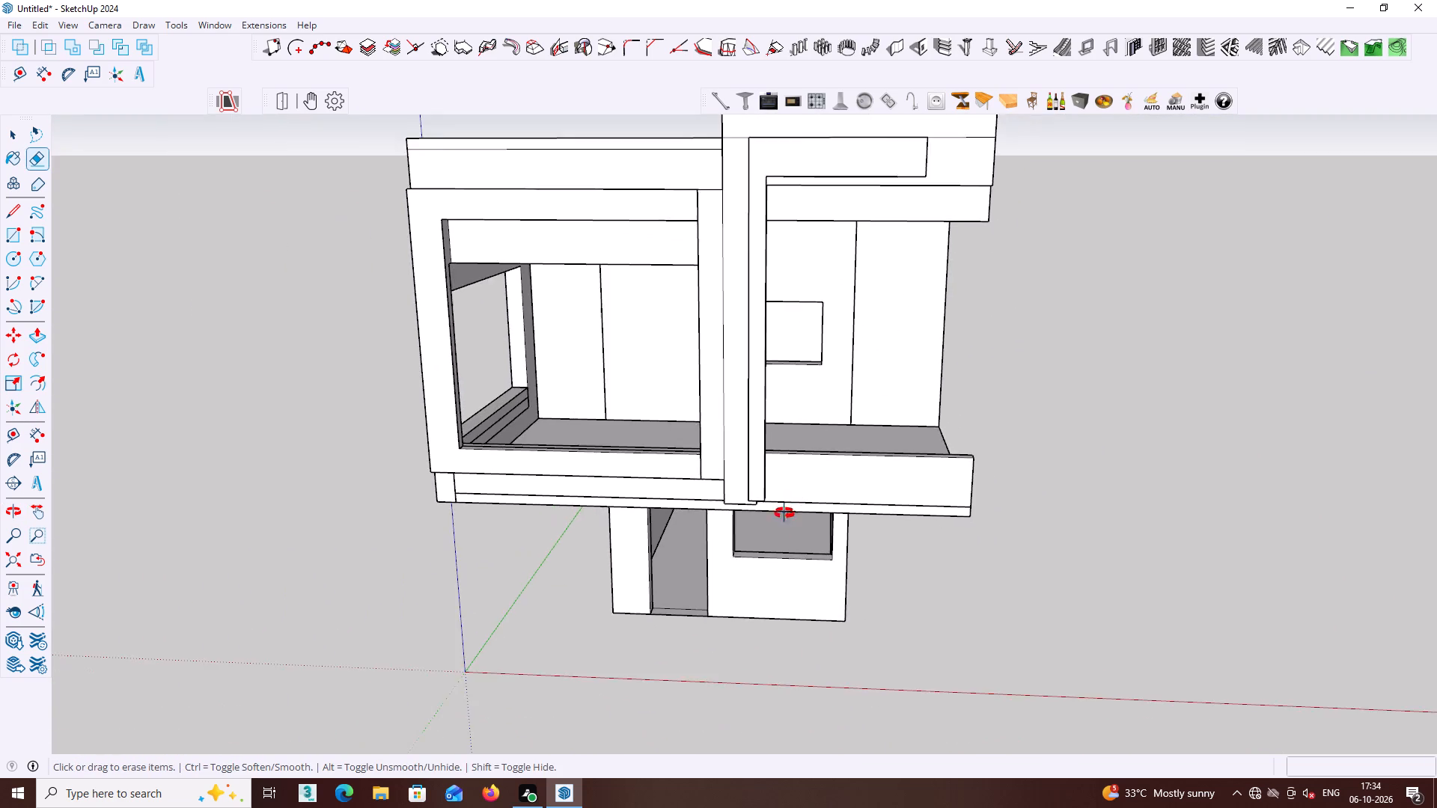
pyautogui.moveTo(784, 513); pyautogui.dragTo(1168, 593, button='middle')
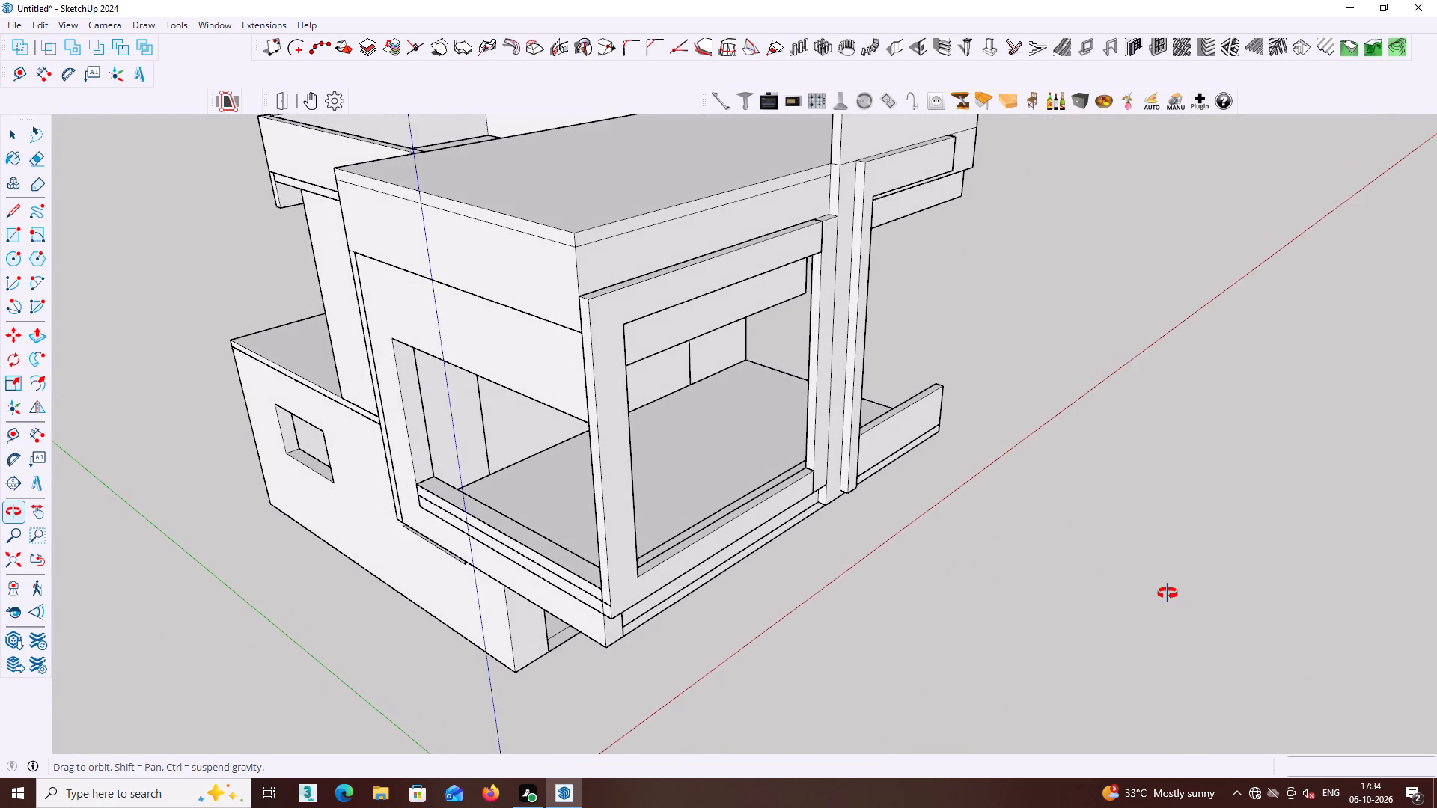
pyautogui.moveTo(1168, 593); pyautogui.dragTo(799, 518, button='middle')
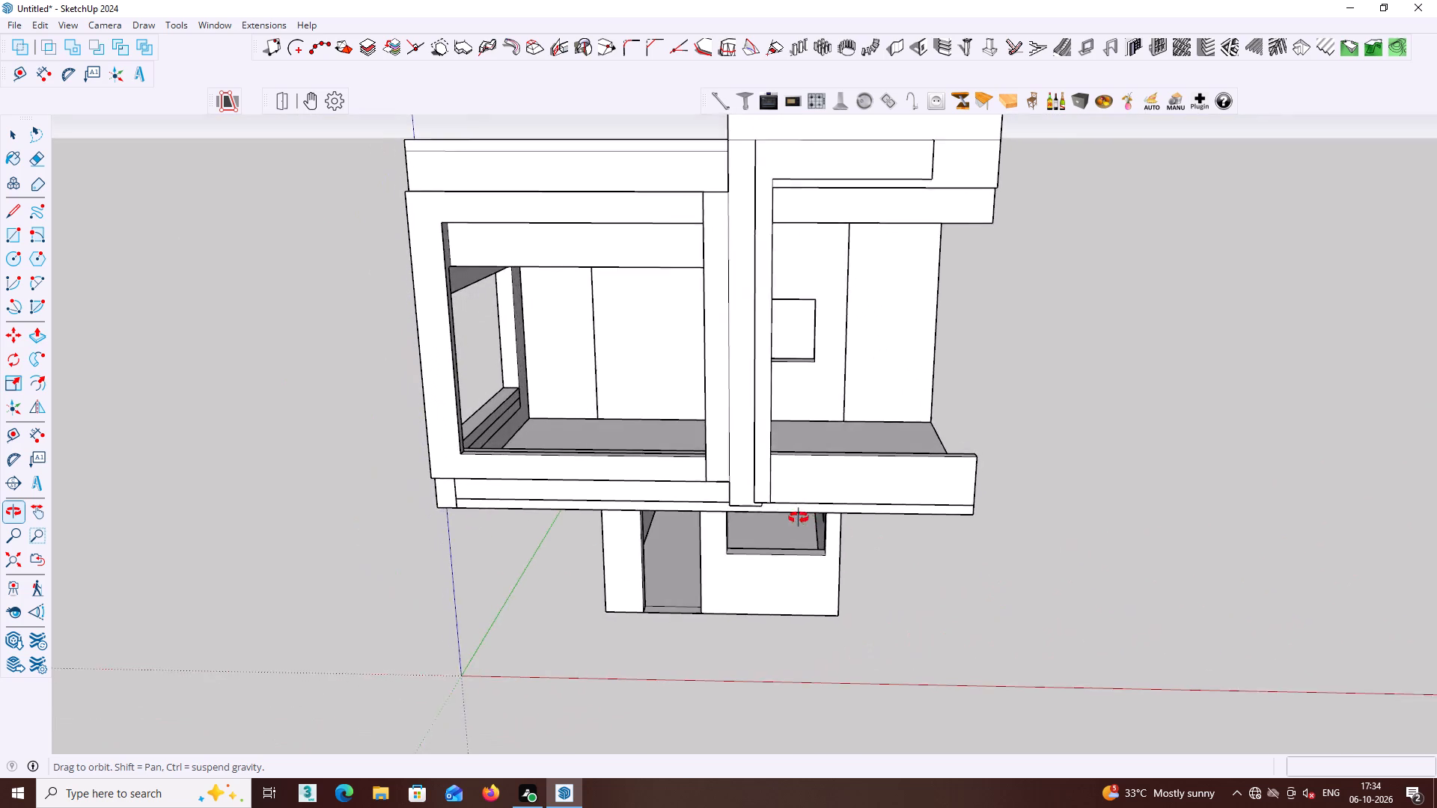
pyautogui.moveTo(799, 518); pyautogui.dragTo(678, 491, button='middle')
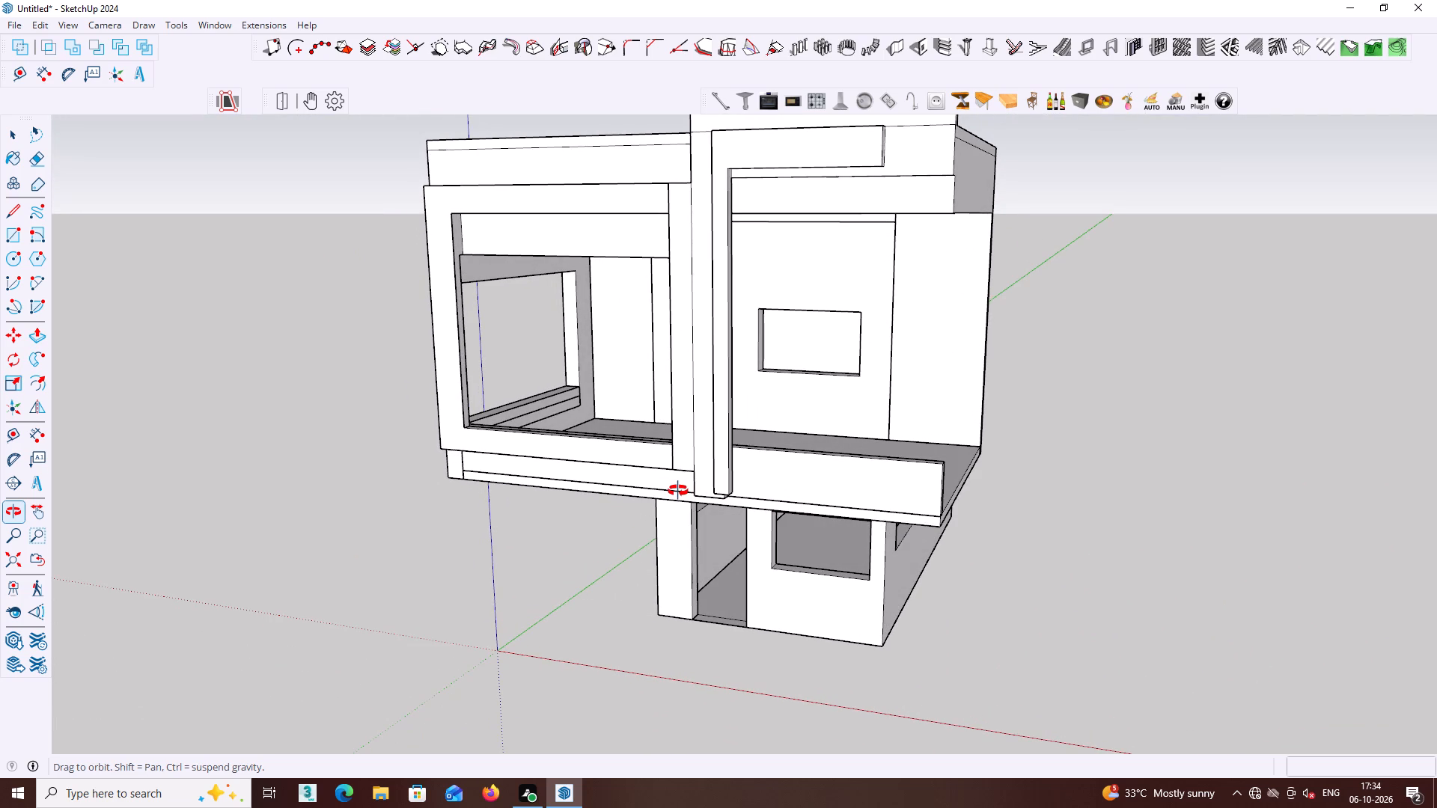
pyautogui.moveTo(678, 491); pyautogui.dragTo(683, 491, button='middle')
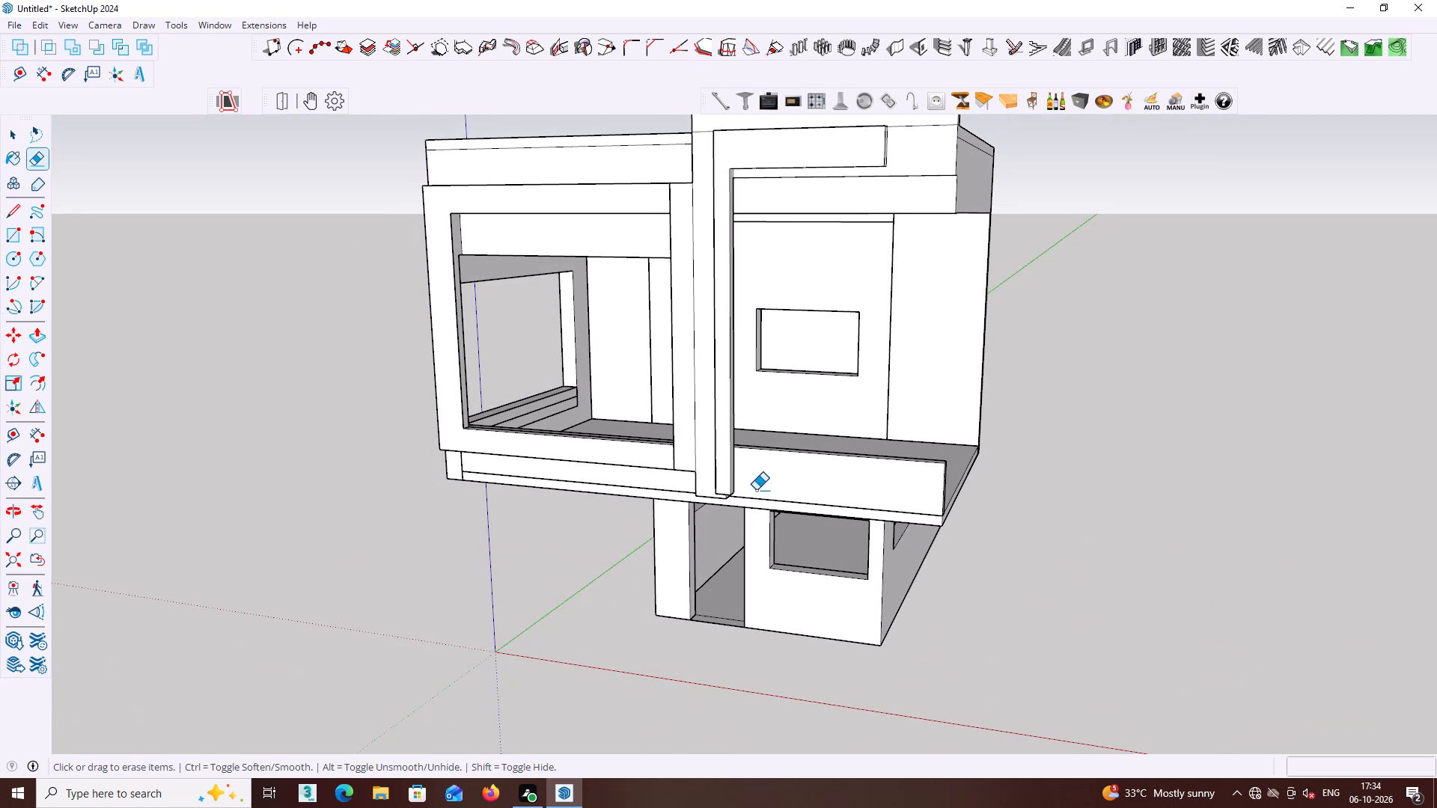
# Push/Pull the low balcony wall's front face 4 1/2" outward, flush with the front of the vertical strip.
pyautogui.press('space')
pyautogui.click(756, 485)
pyautogui.press('p')
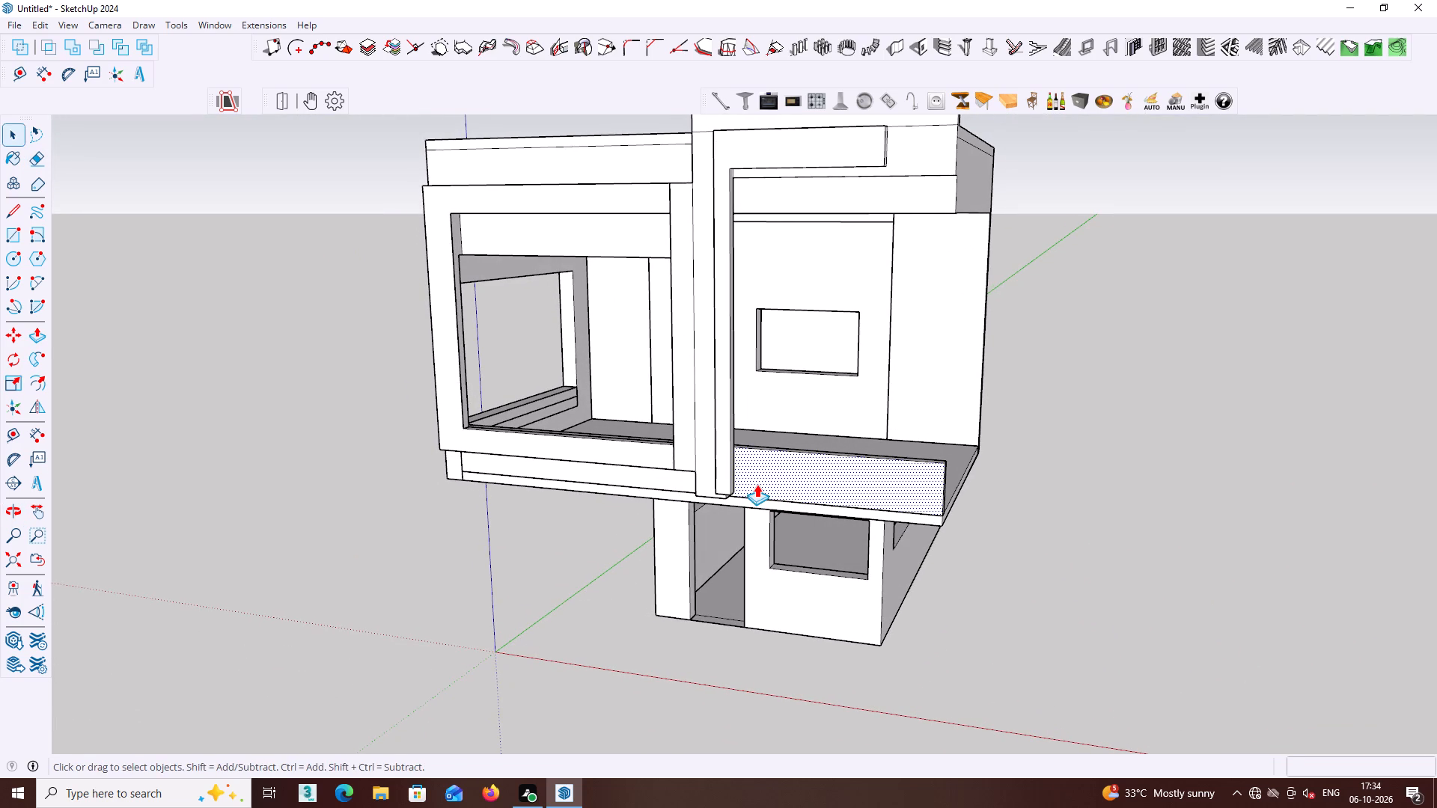
pyautogui.click(757, 484)
pyautogui.scroll(2, 733, 493)
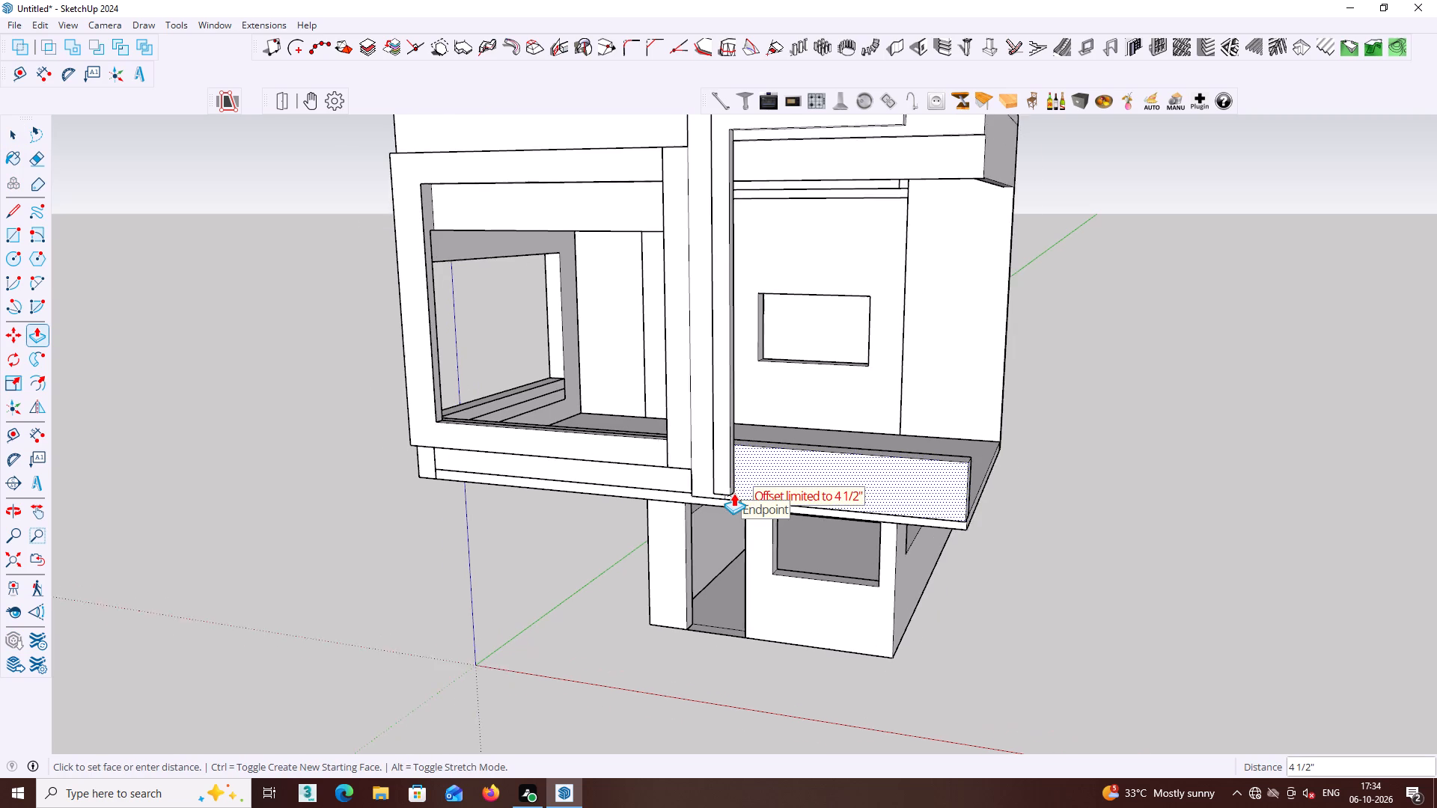
pyautogui.scroll(1, 733, 493)
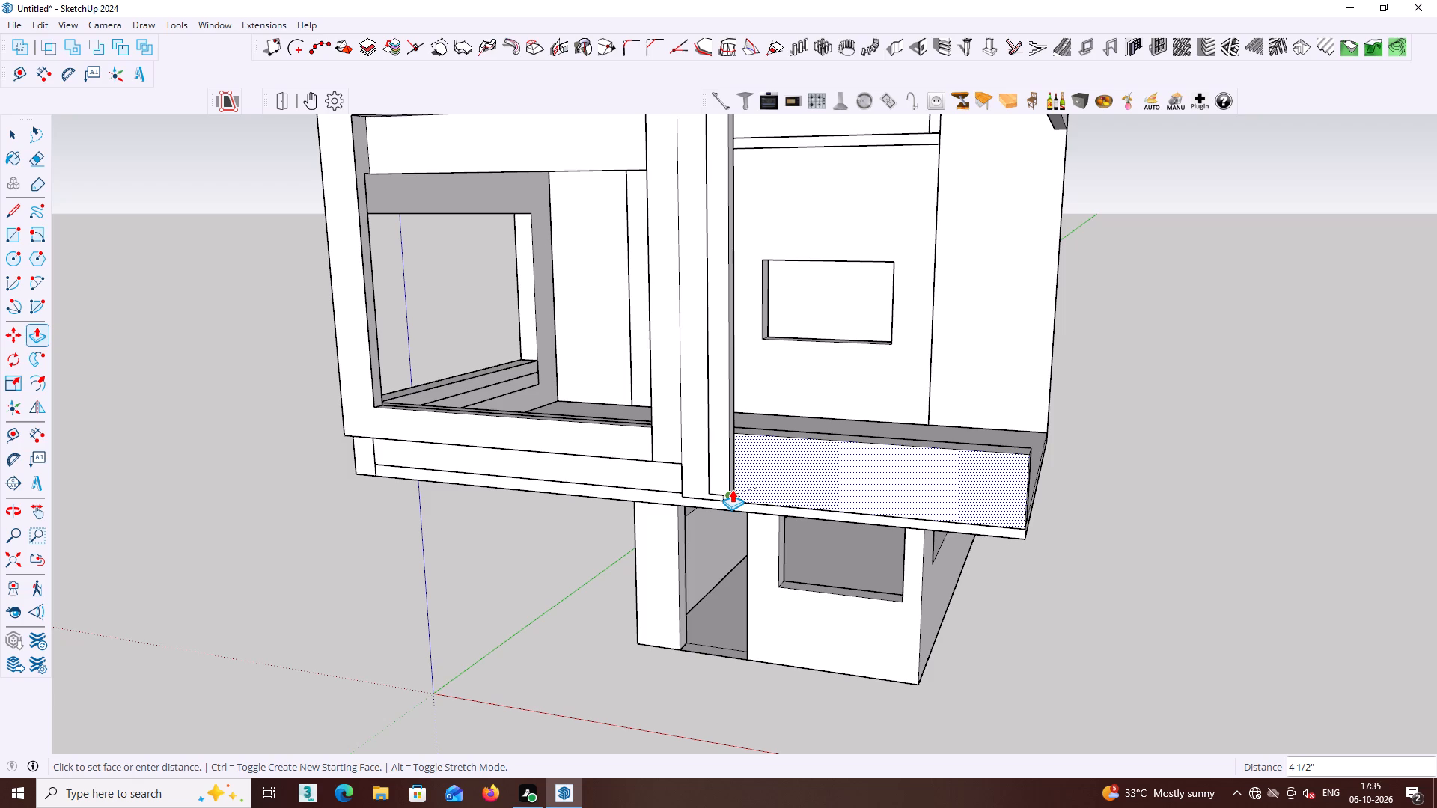
pyautogui.click(732, 489)
pyautogui.press('space')
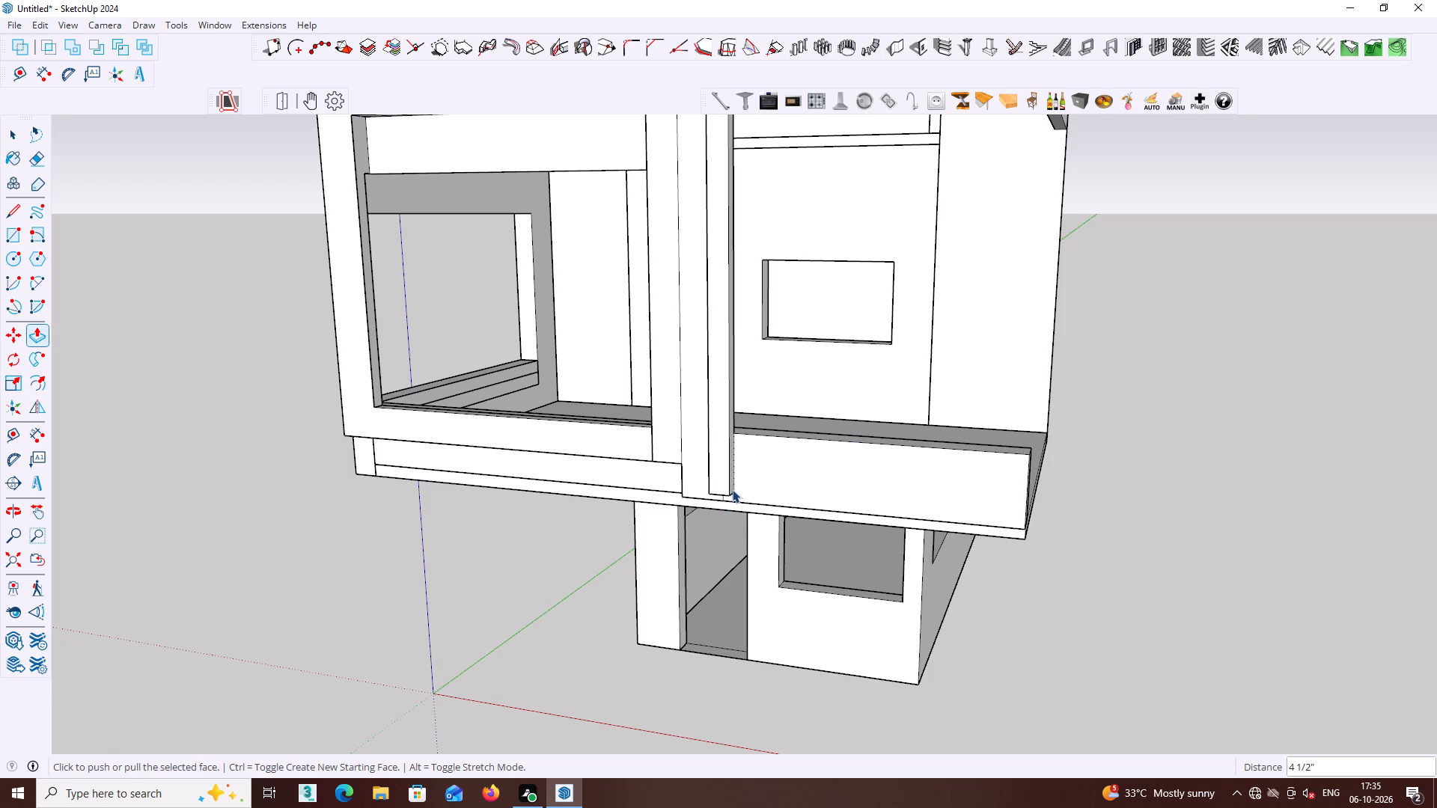
pyautogui.click(787, 474)
pyautogui.press('p')
pyautogui.click(788, 474)
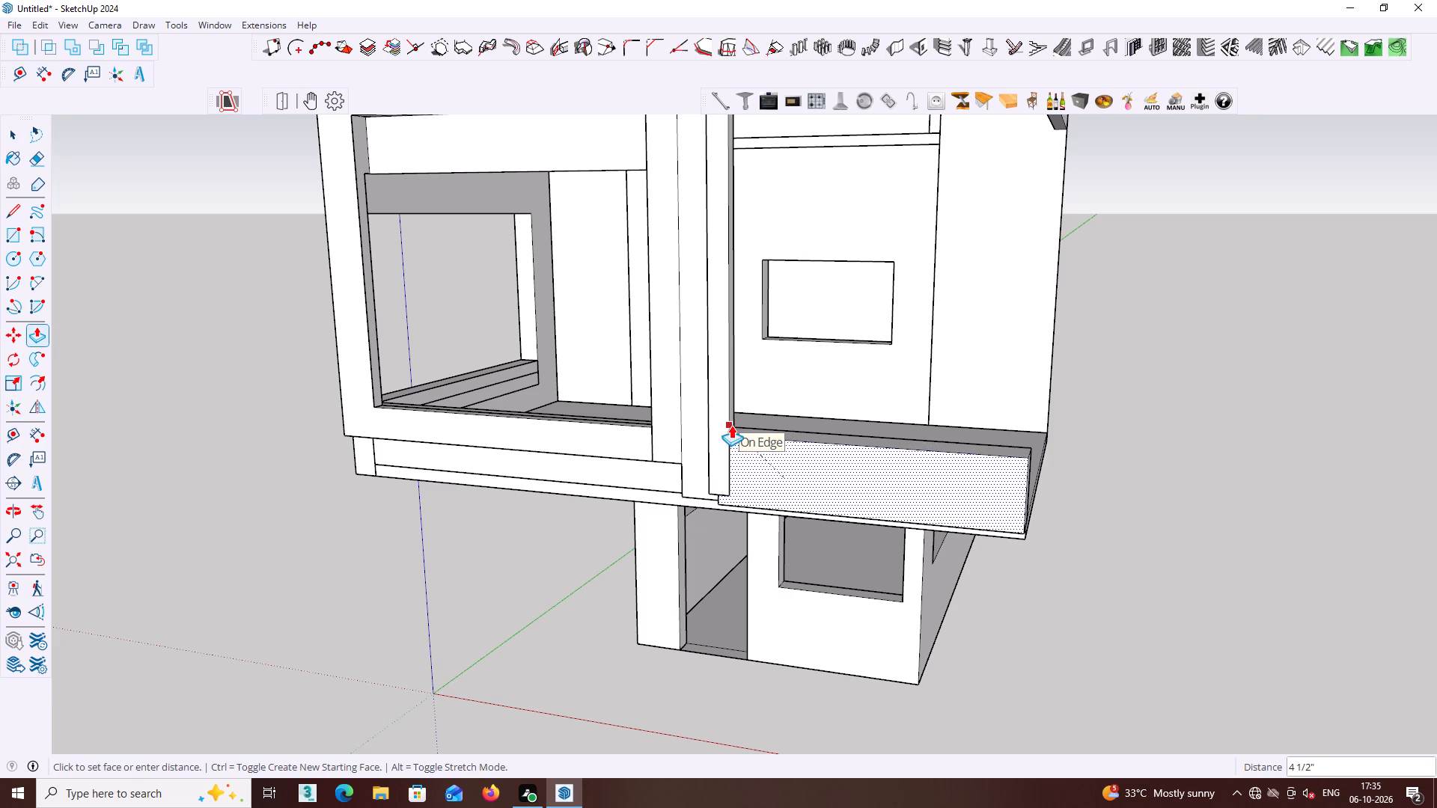
pyautogui.click(731, 425)
pyautogui.press('space')
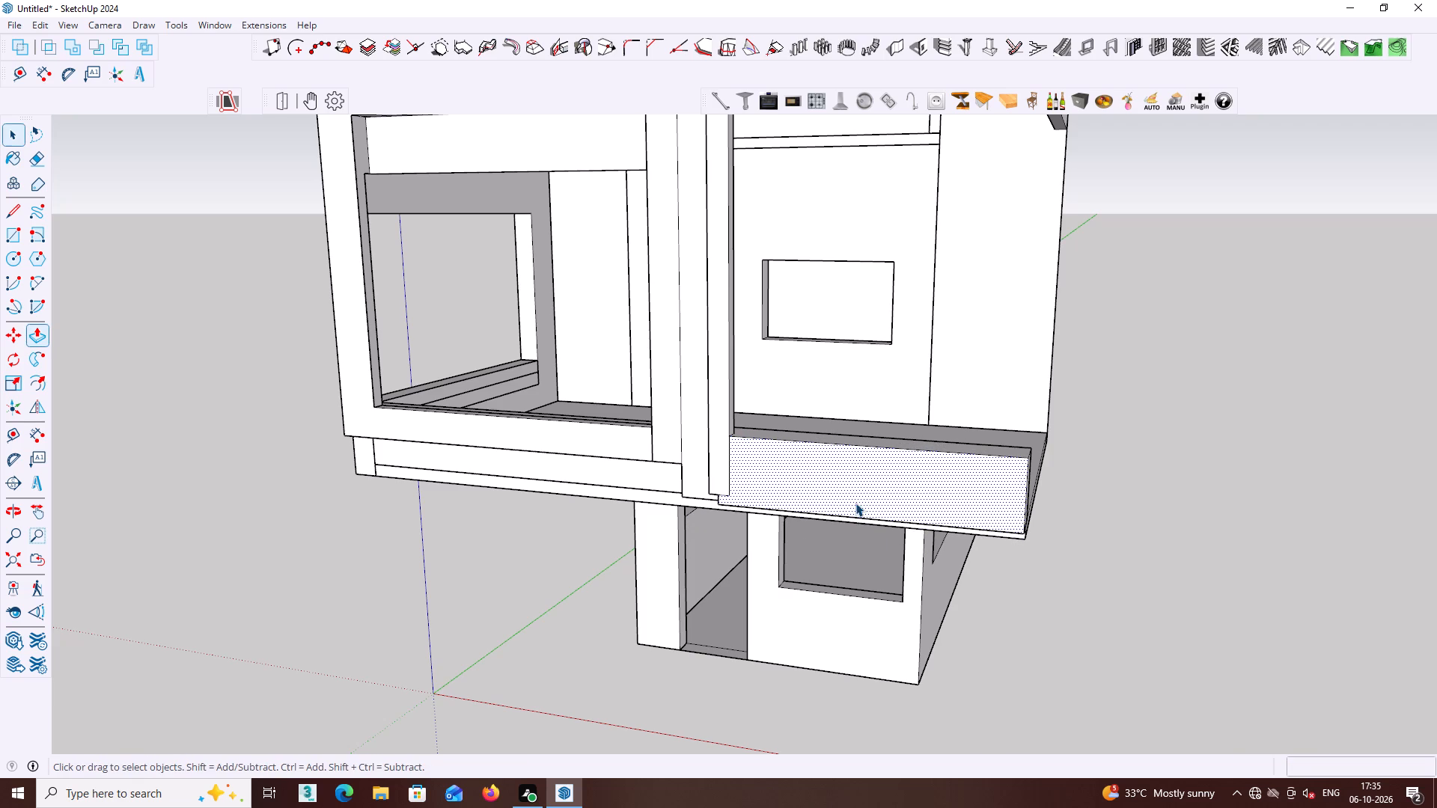
pyautogui.click(992, 667)
# Push/Pull the vertical strip's small underside face 3 1/4" down to the column's bottom edge.
pyautogui.moveTo(955, 647); pyautogui.dragTo(1179, 636, button='middle')
pyautogui.scroll(2, 890, 459)
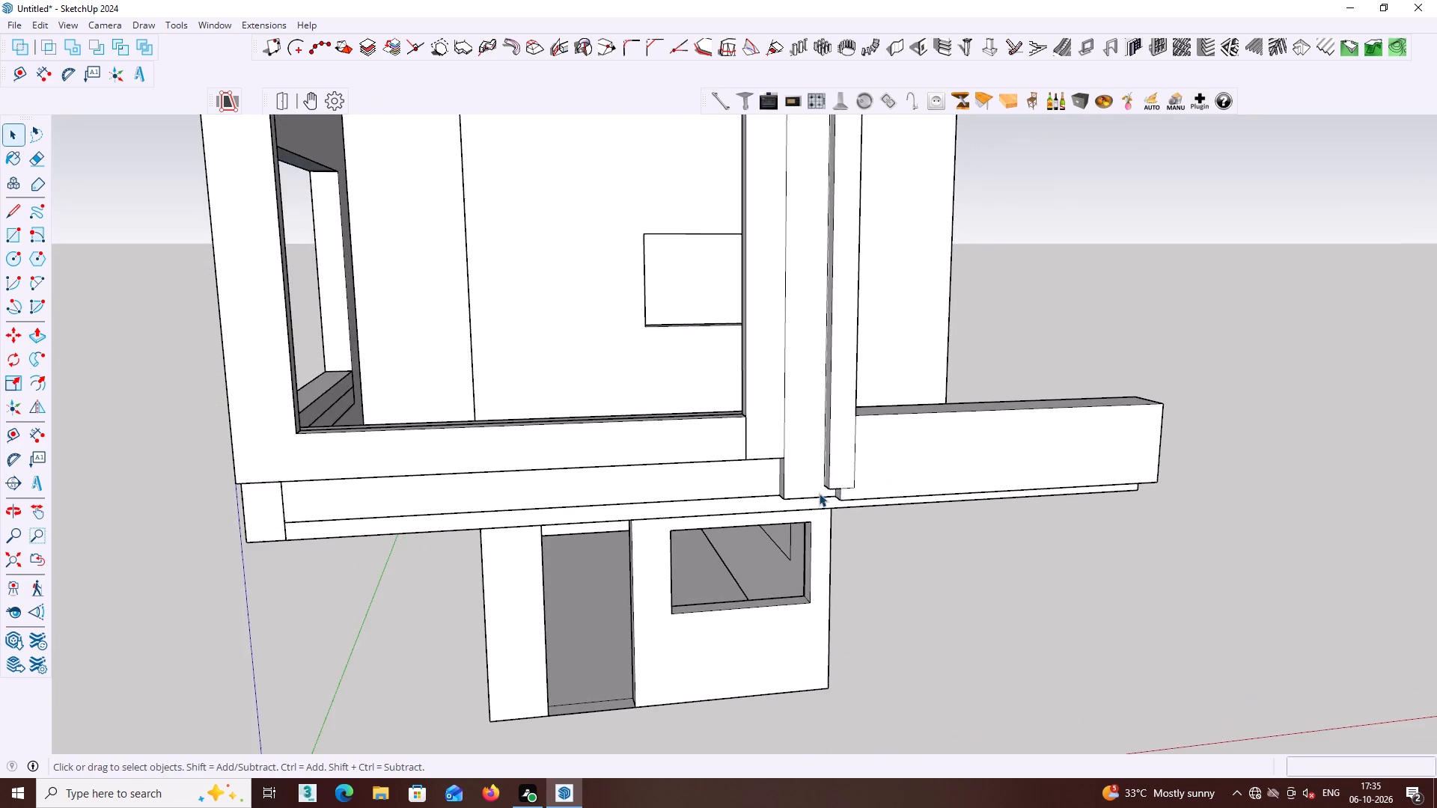
pyautogui.moveTo(819, 493); pyautogui.dragTo(950, 470, button='middle')
pyautogui.moveTo(887, 479); pyautogui.dragTo(894, 287, button='middle')
pyautogui.scroll(3, 892, 398)
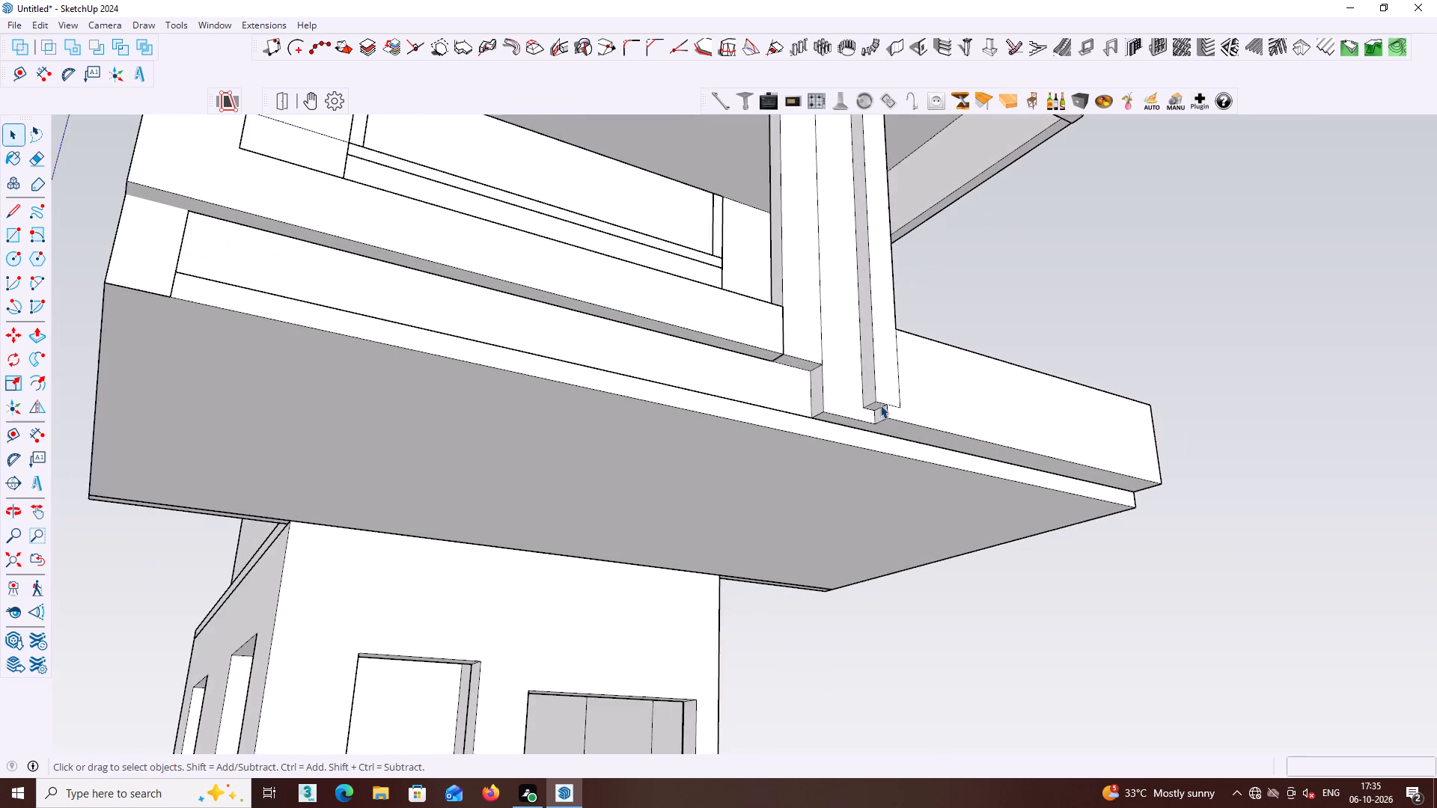
pyautogui.scroll(3, 880, 405)
pyautogui.moveTo(879, 394); pyautogui.dragTo(863, 340, button='middle')
pyautogui.scroll(3, 873, 397)
pyautogui.click(867, 382)
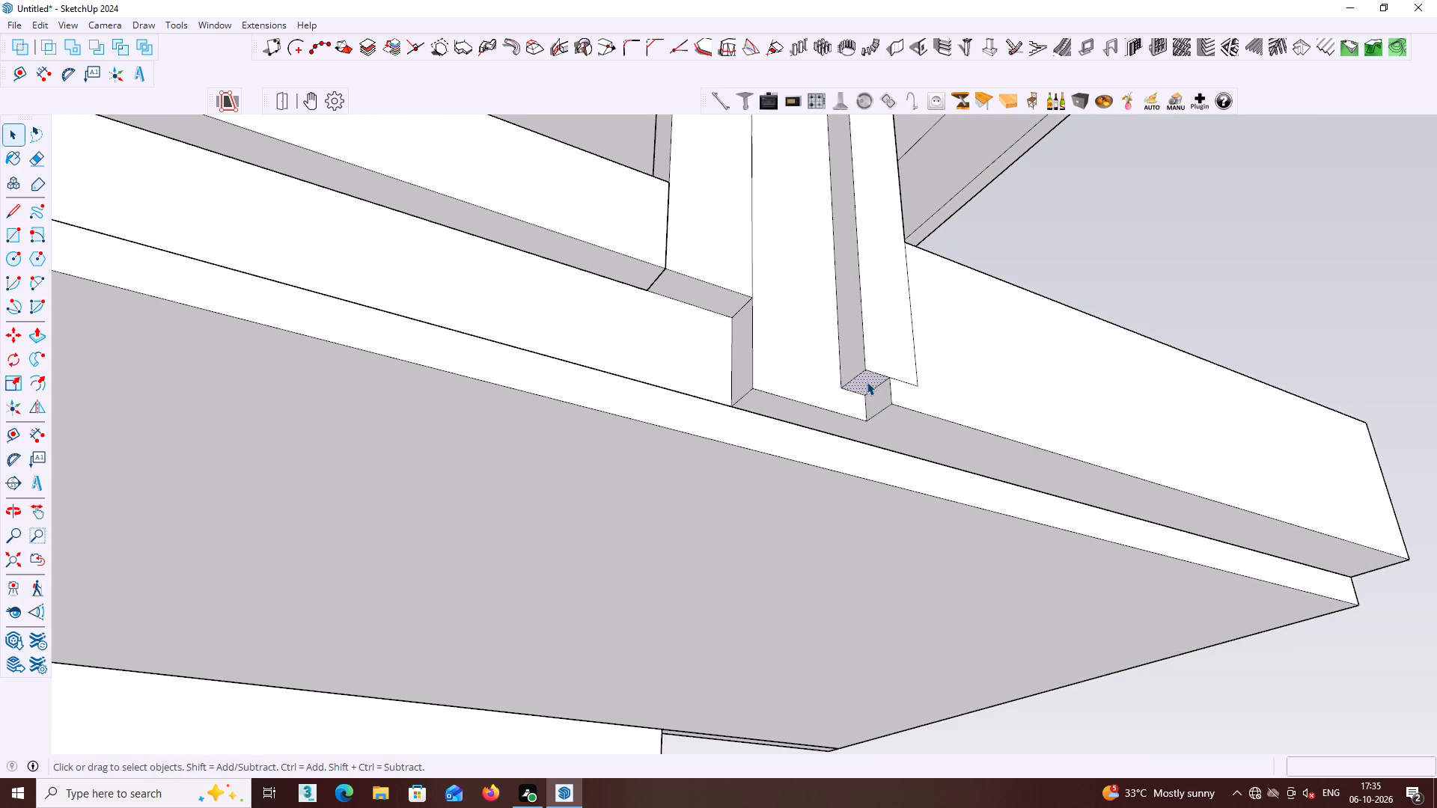
pyautogui.press('p')
pyautogui.click(867, 382)
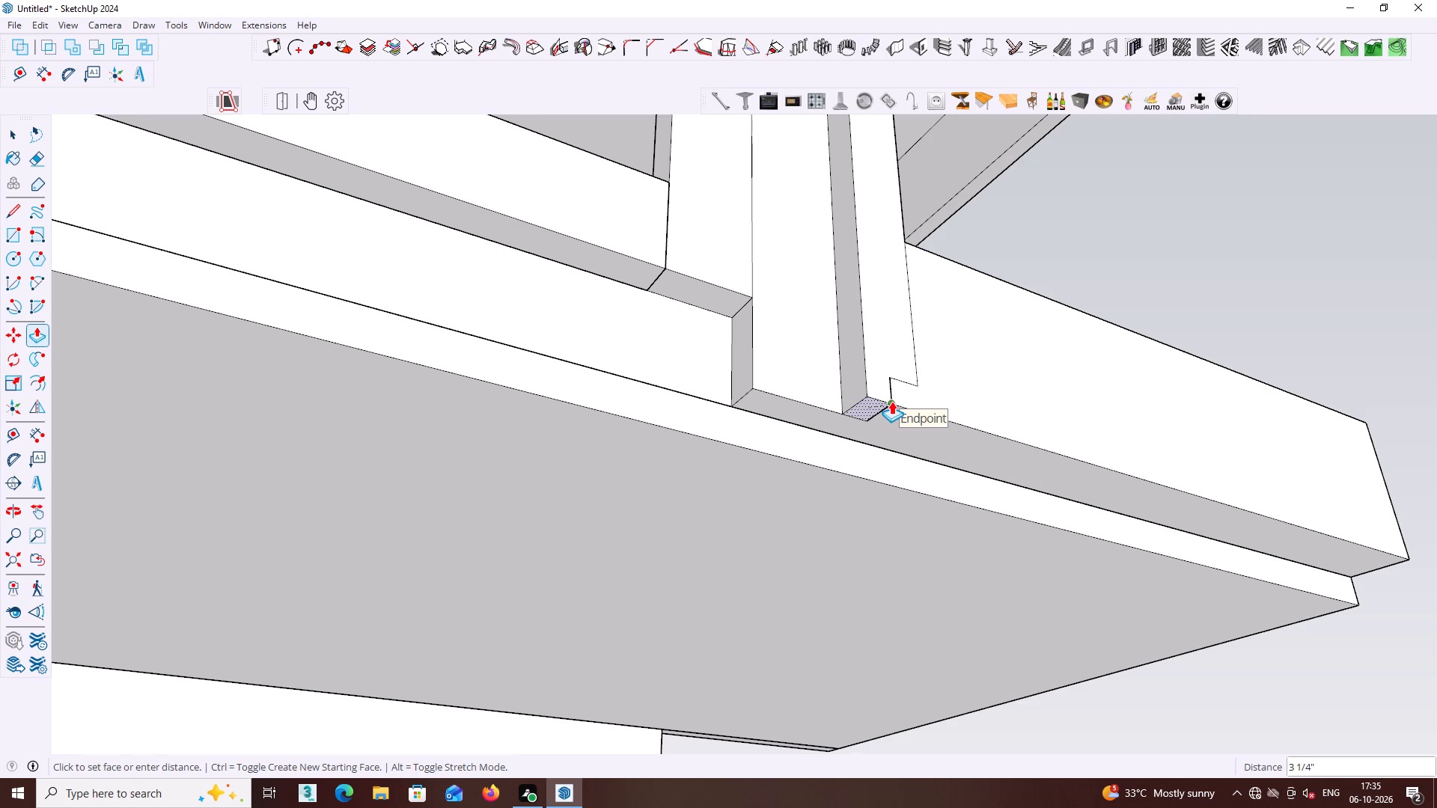
pyautogui.click(891, 401)
pyautogui.press('space')
# Erase the leftover front seam edges where the vertical strip meets the low balcony wall, including the small stepped outline at the bottom.
pyautogui.moveTo(911, 473); pyautogui.dragTo(913, 543, button='middle')
pyautogui.moveTo(908, 509); pyautogui.dragTo(876, 567, button='middle')
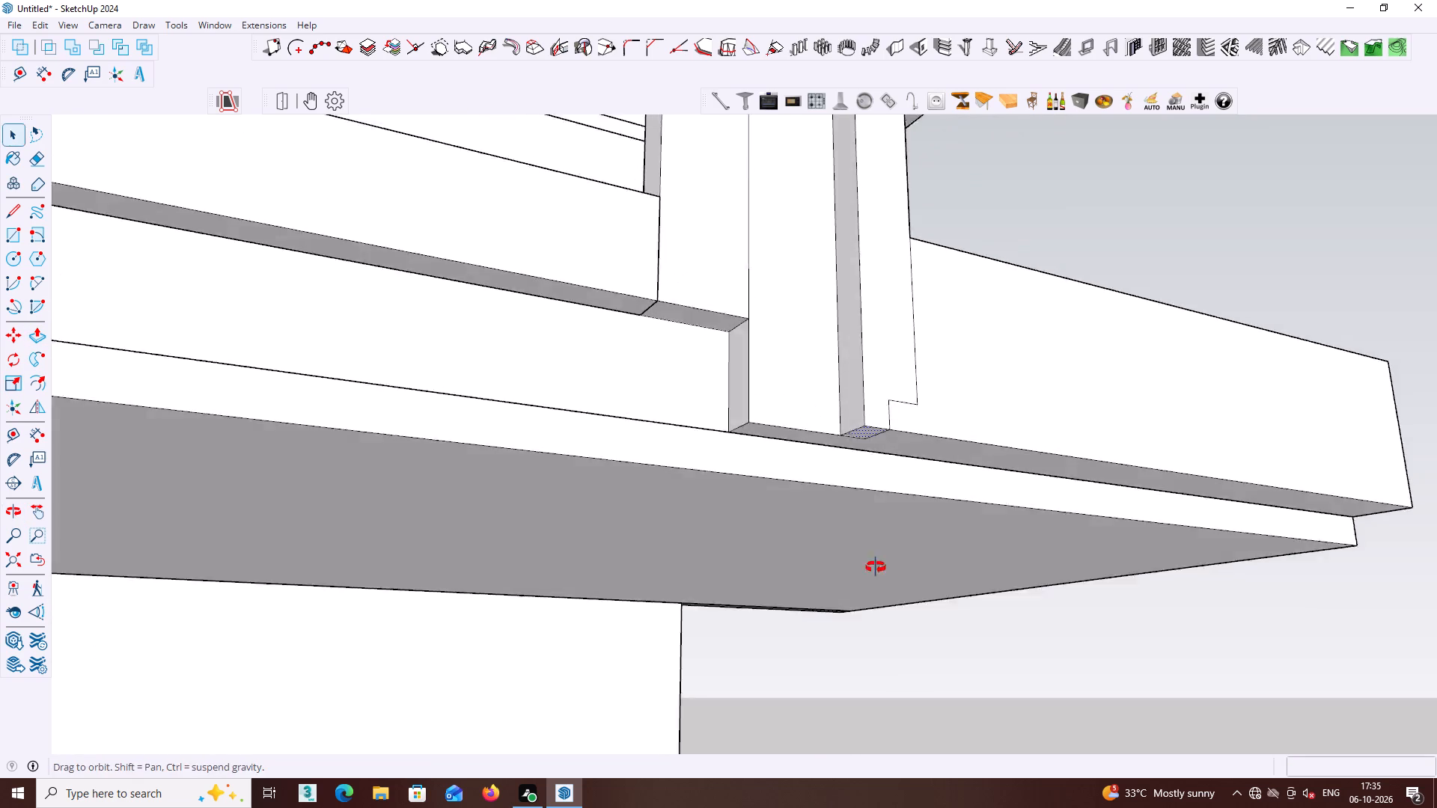
pyautogui.moveTo(876, 567); pyautogui.dragTo(855, 612, button='middle')
pyautogui.scroll(-4, 857, 567)
pyautogui.moveTo(888, 508); pyautogui.dragTo(811, 623, button='middle')
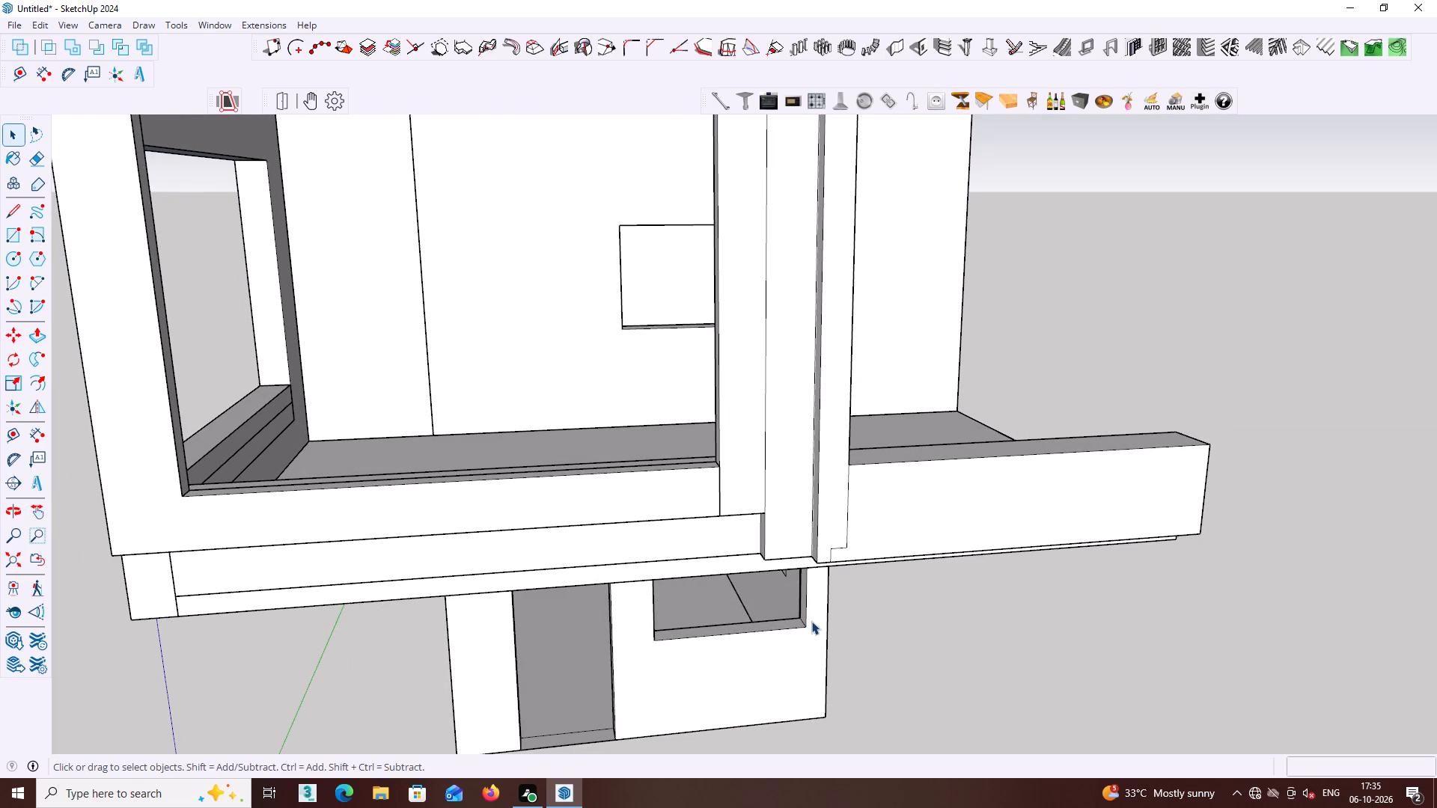
pyautogui.moveTo(889, 559); pyautogui.dragTo(1093, 549, button='middle')
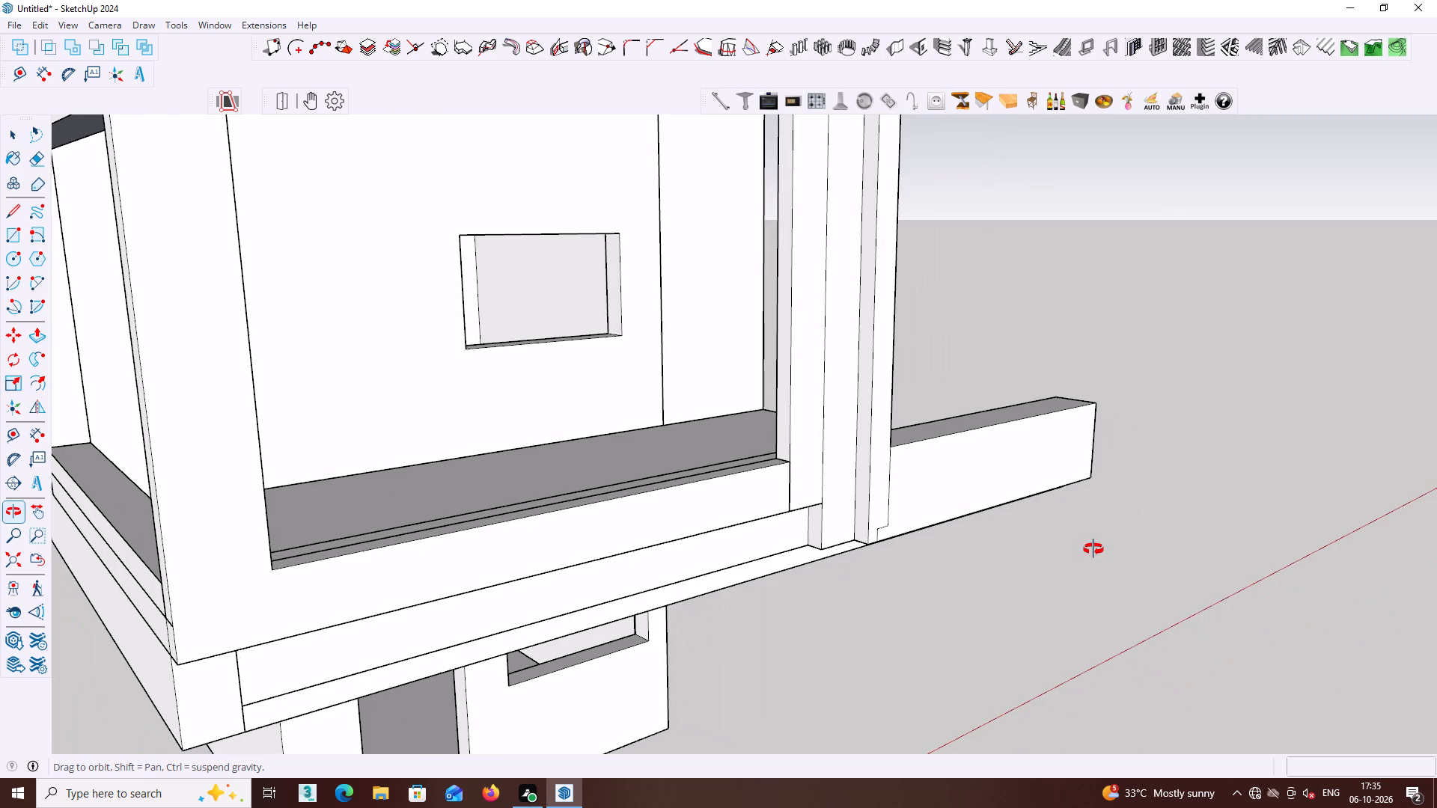
pyautogui.moveTo(1093, 549); pyautogui.dragTo(975, 512, button='middle')
pyautogui.press('e')
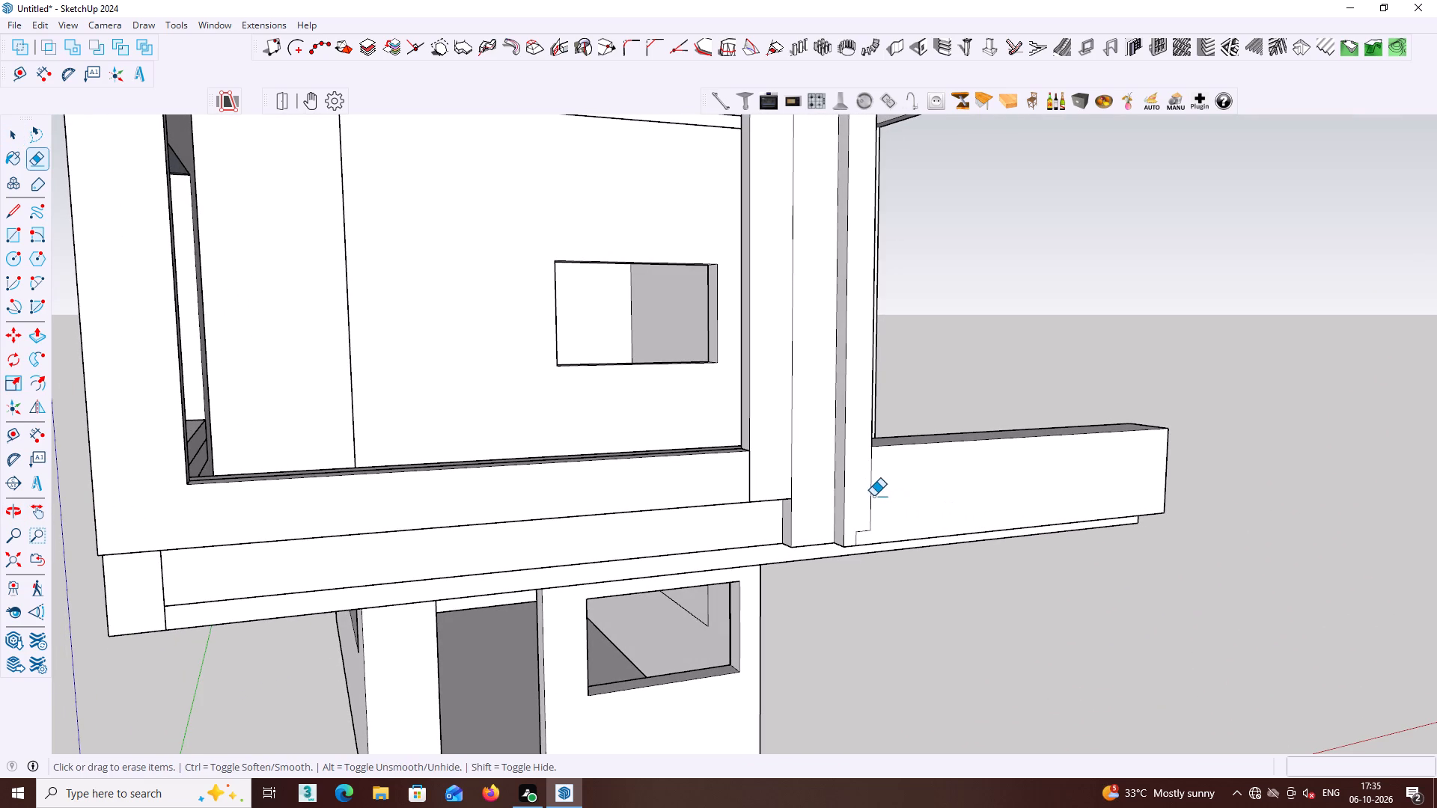
pyautogui.click(873, 496)
pyautogui.click(871, 507)
pyautogui.click(864, 533)
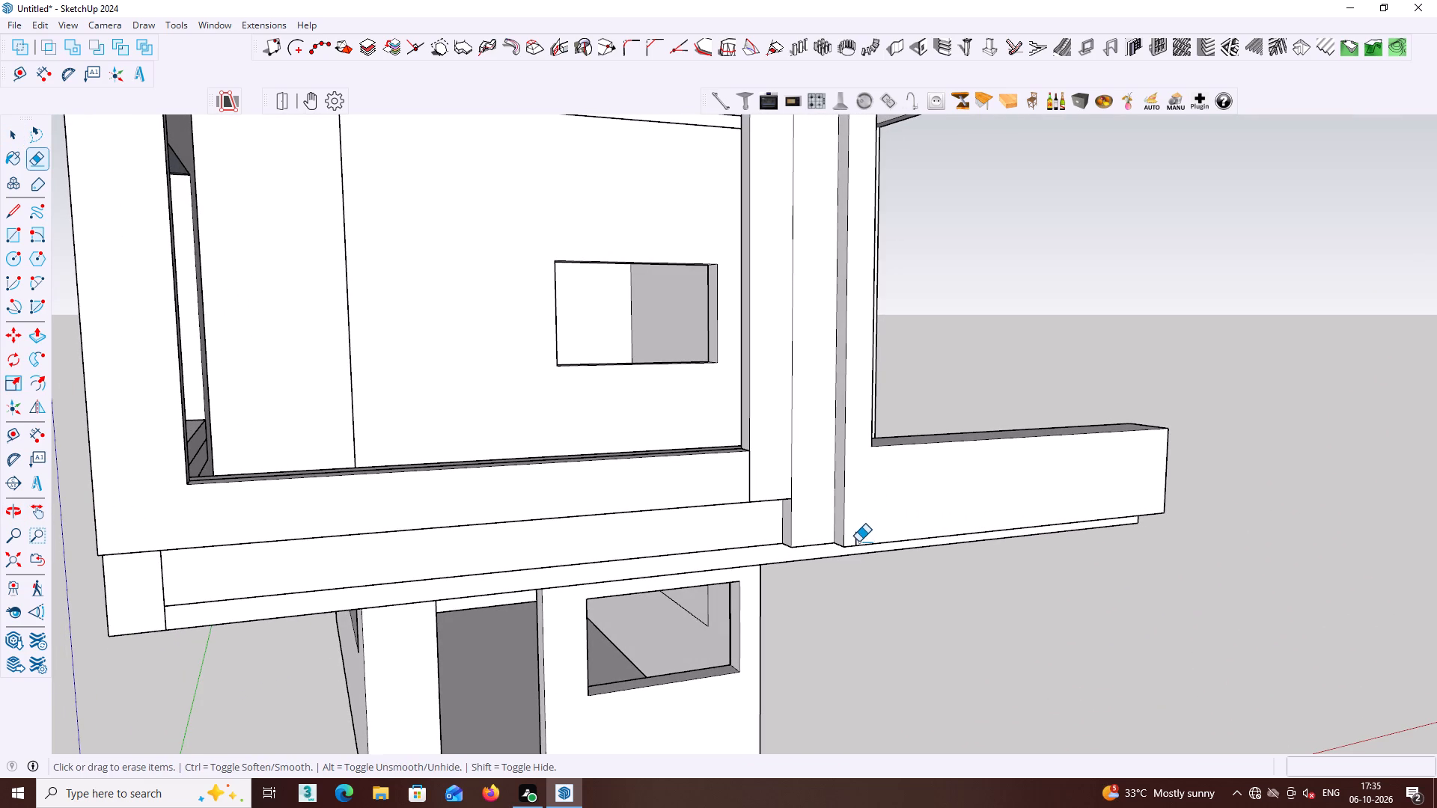
pyautogui.click(859, 540)
pyautogui.click(856, 536)
# Erase the small leftover seam edges on the underside where the vertical strip meets the balcony wall.
pyautogui.moveTo(876, 527); pyautogui.dragTo(783, 254, button='middle')
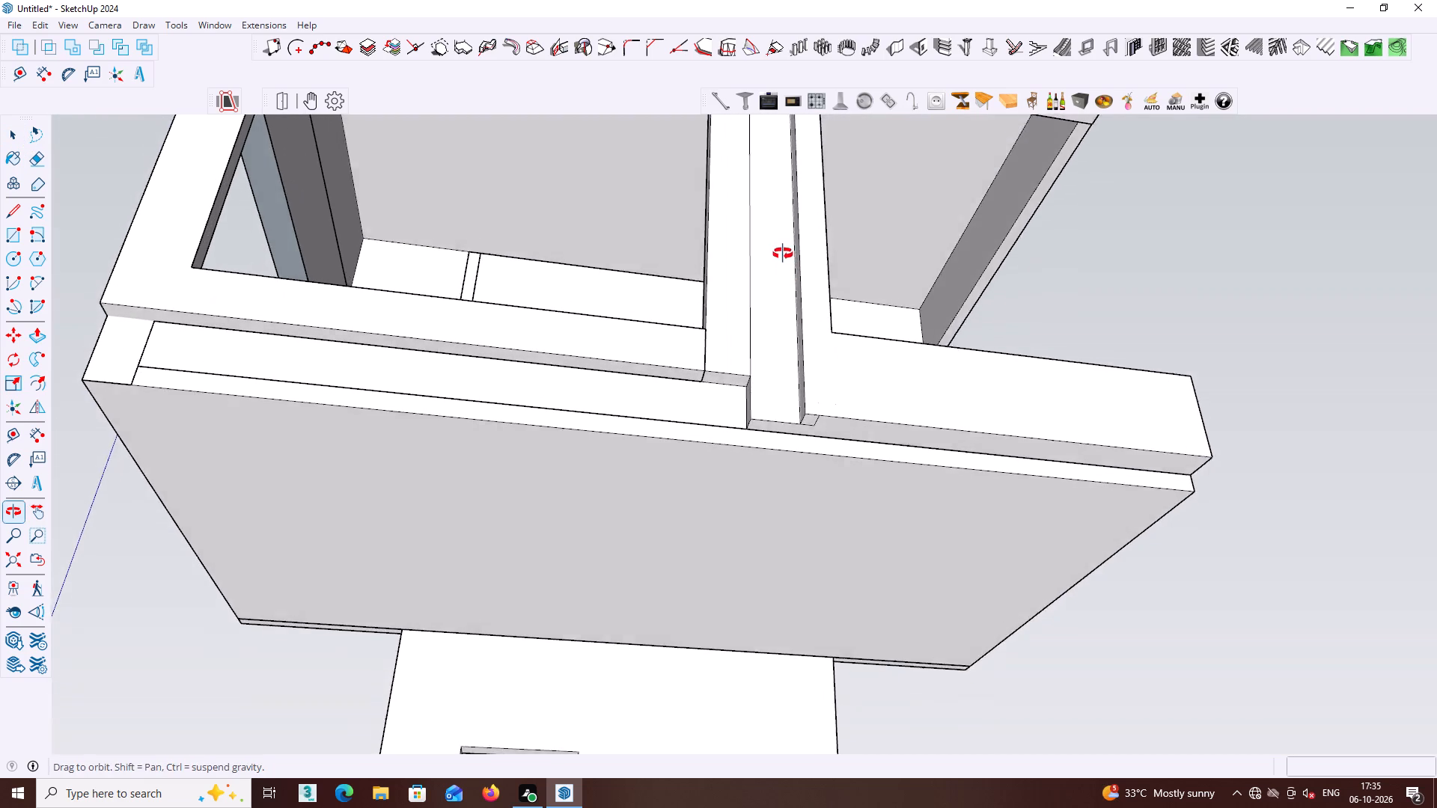
pyautogui.moveTo(783, 254); pyautogui.dragTo(779, 247, button='middle')
pyautogui.scroll(6, 802, 427)
pyautogui.click(820, 400)
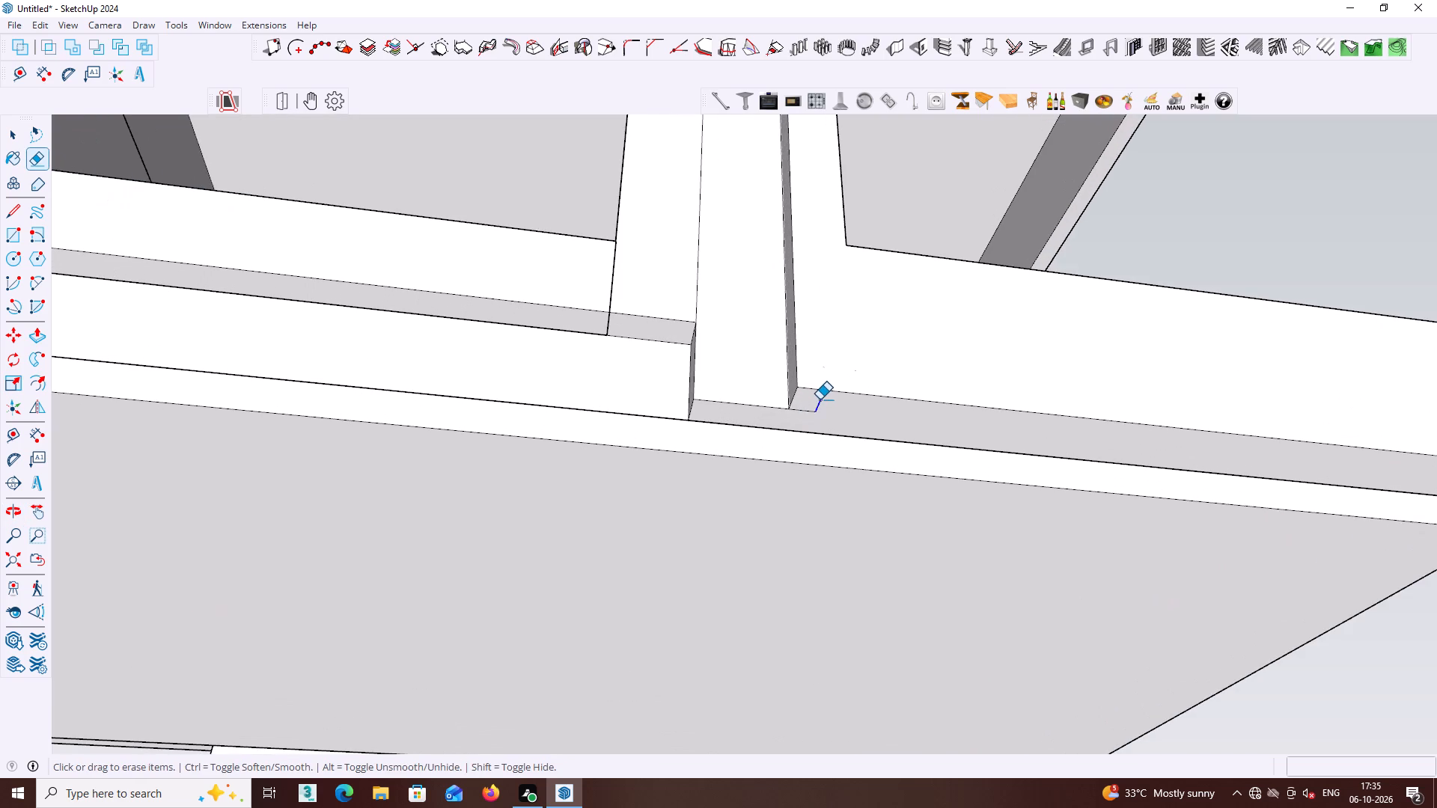
pyautogui.click(806, 411)
# Examine the whole house from below, the front and the side, checking the projecting frame against the balcony wall.
pyautogui.scroll(-3, 808, 408)
pyautogui.moveTo(870, 416); pyautogui.dragTo(878, 423, button='middle')
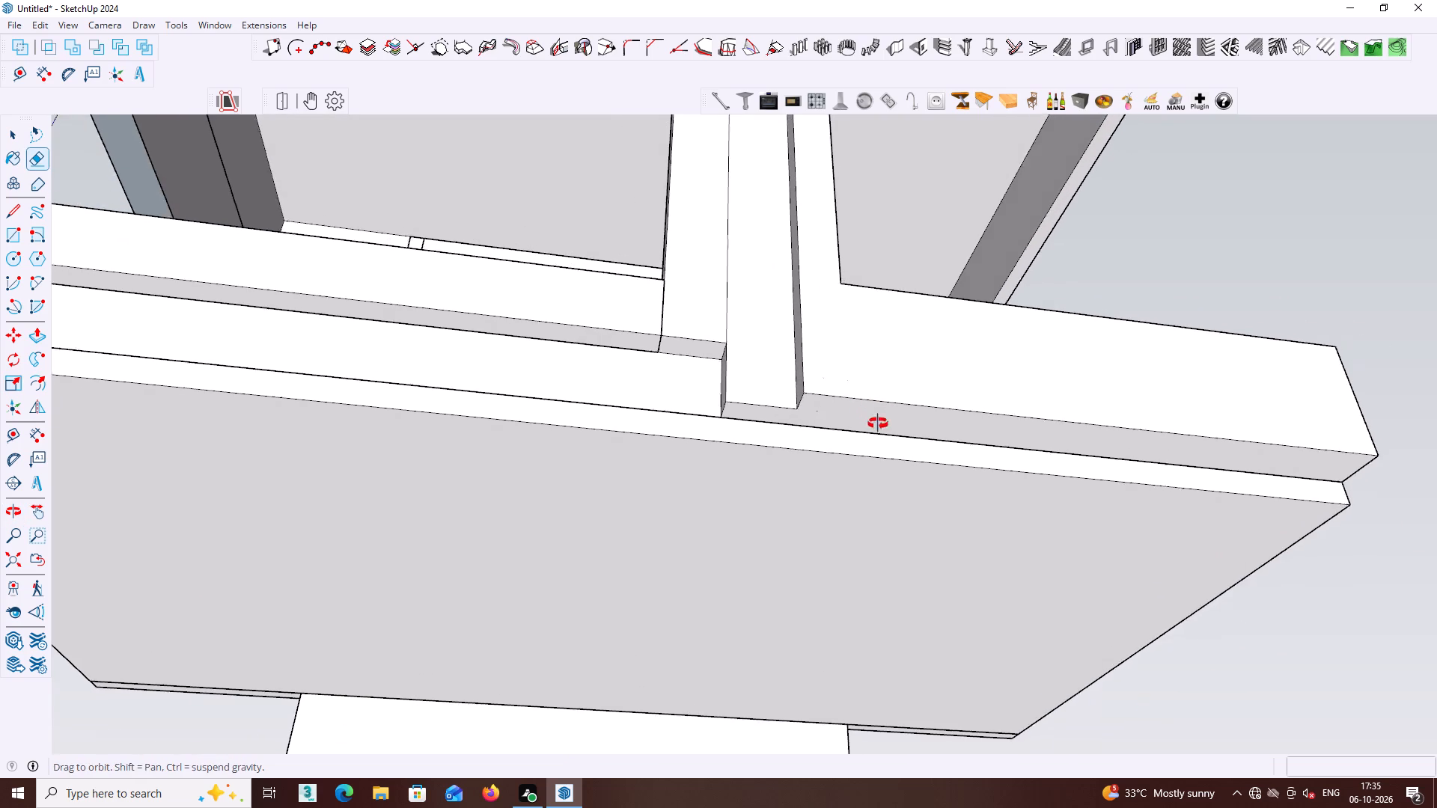
pyautogui.moveTo(878, 423); pyautogui.dragTo(972, 506, button='middle')
pyautogui.scroll(-4, 937, 479)
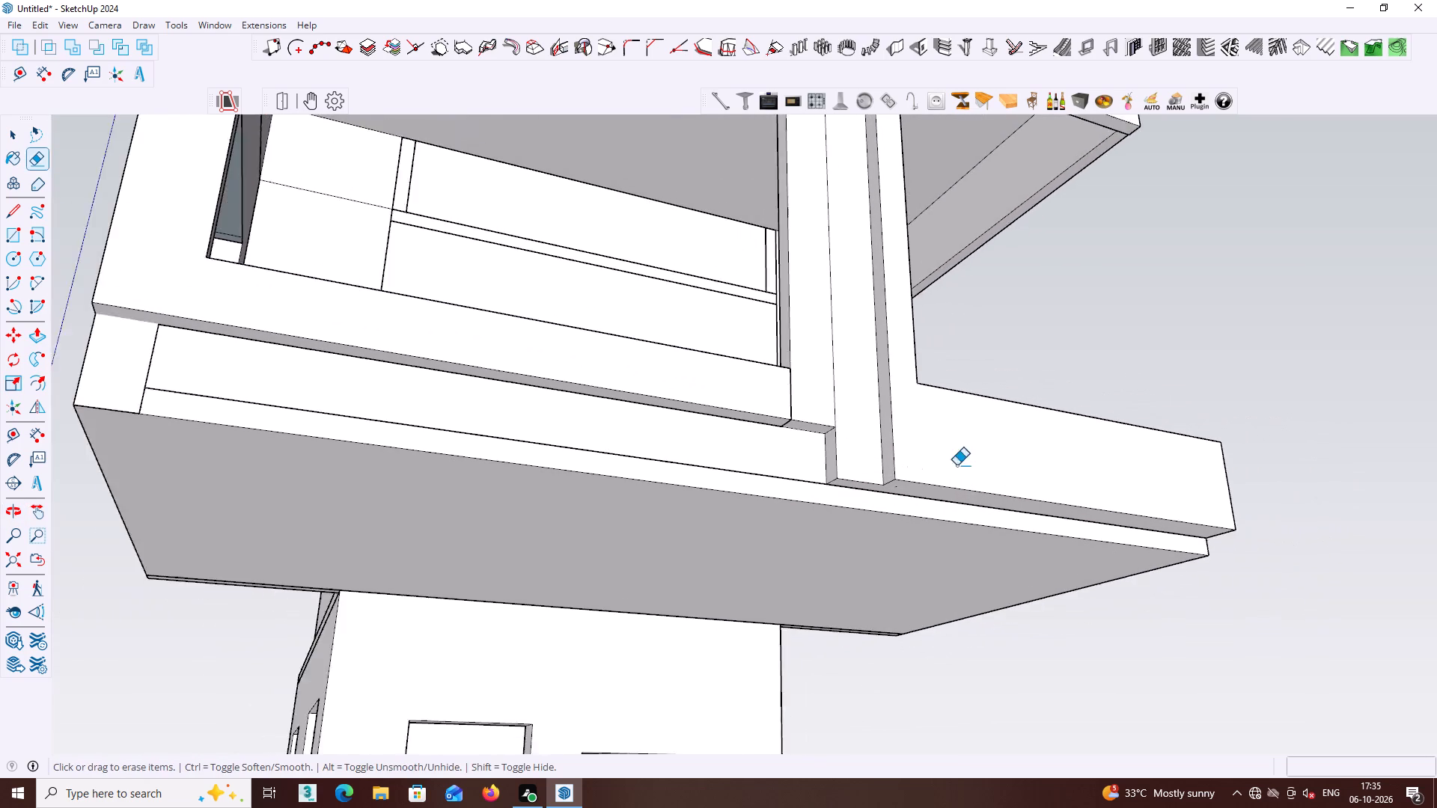
pyautogui.moveTo(1010, 428); pyautogui.dragTo(930, 634, button='middle')
pyautogui.scroll(-1, 1005, 436)
pyautogui.scroll(-9, 926, 521)
pyautogui.moveTo(972, 506); pyautogui.dragTo(962, 511, button='middle')
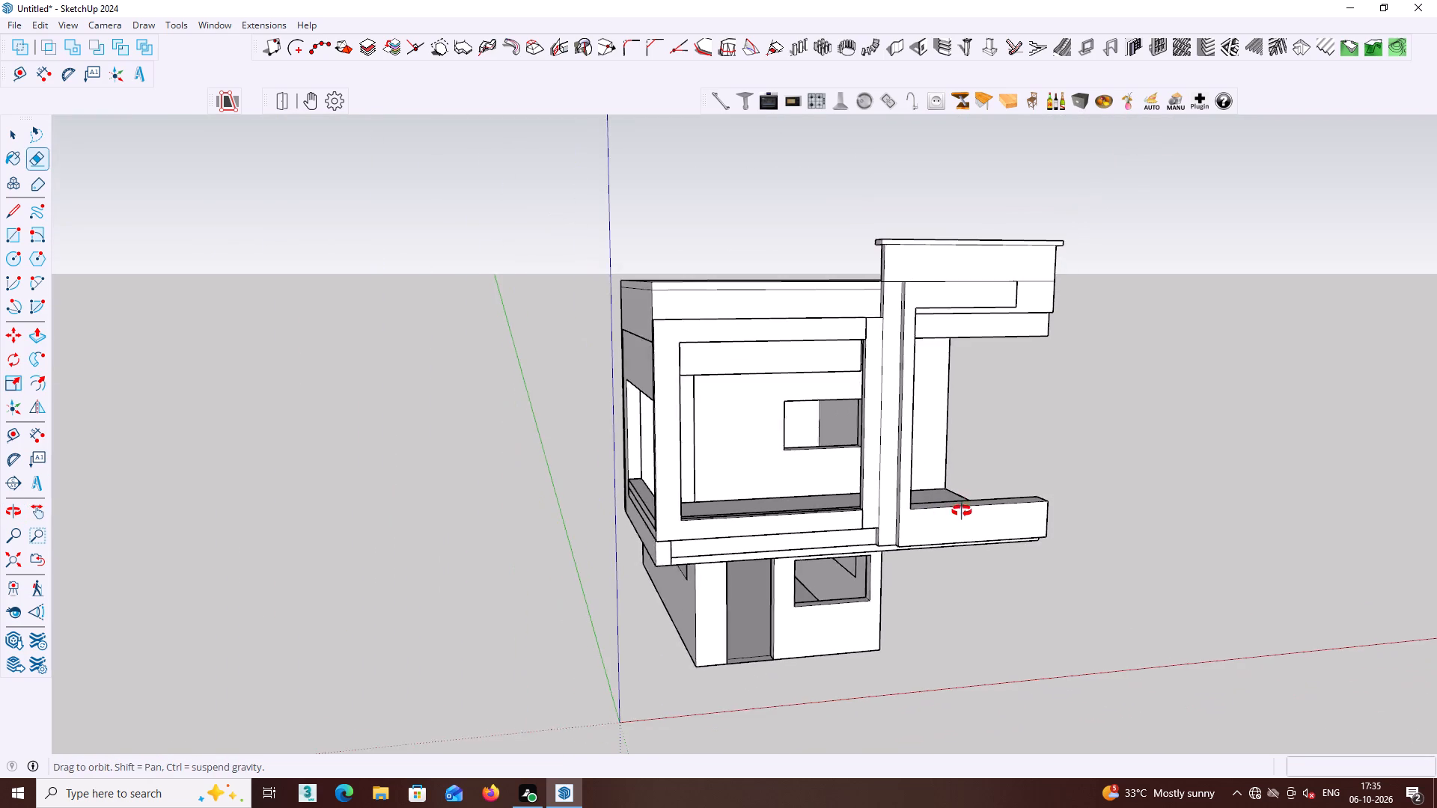
pyautogui.moveTo(962, 511); pyautogui.dragTo(896, 522, button='middle')
pyautogui.moveTo(1058, 492); pyautogui.dragTo(1126, 475, button='middle')
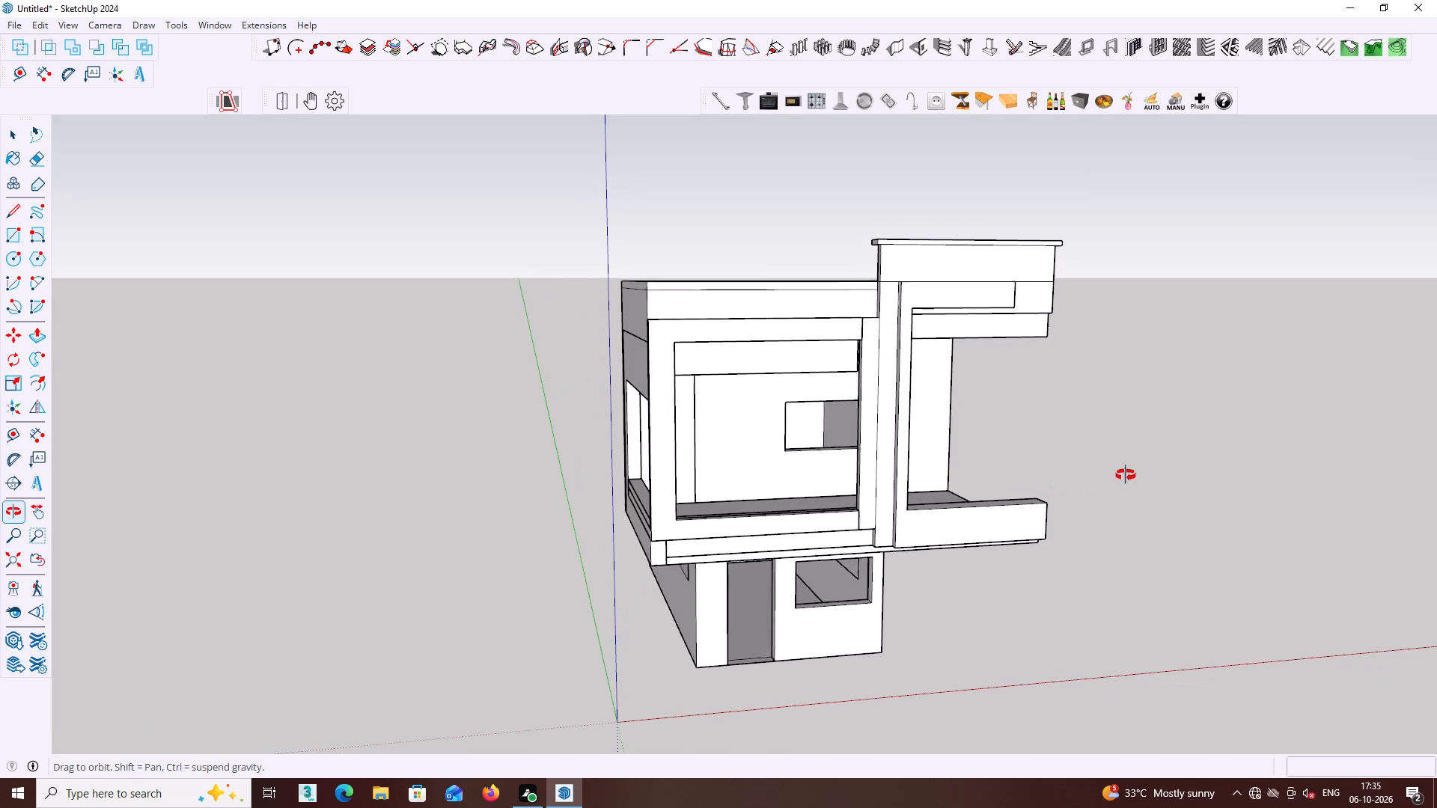
pyautogui.moveTo(1126, 475); pyautogui.dragTo(1132, 475, button='middle')
pyautogui.keyDown('shift'); pyautogui.moveTo(1130, 474); pyautogui.dragTo(946, 416, button='middle'); pyautogui.keyUp('shift')
pyautogui.moveTo(945, 416); pyautogui.dragTo(850, 493, button='middle')
pyautogui.scroll(-1, 939, 415)
pyautogui.moveTo(872, 472); pyautogui.dragTo(624, 427, button='middle')
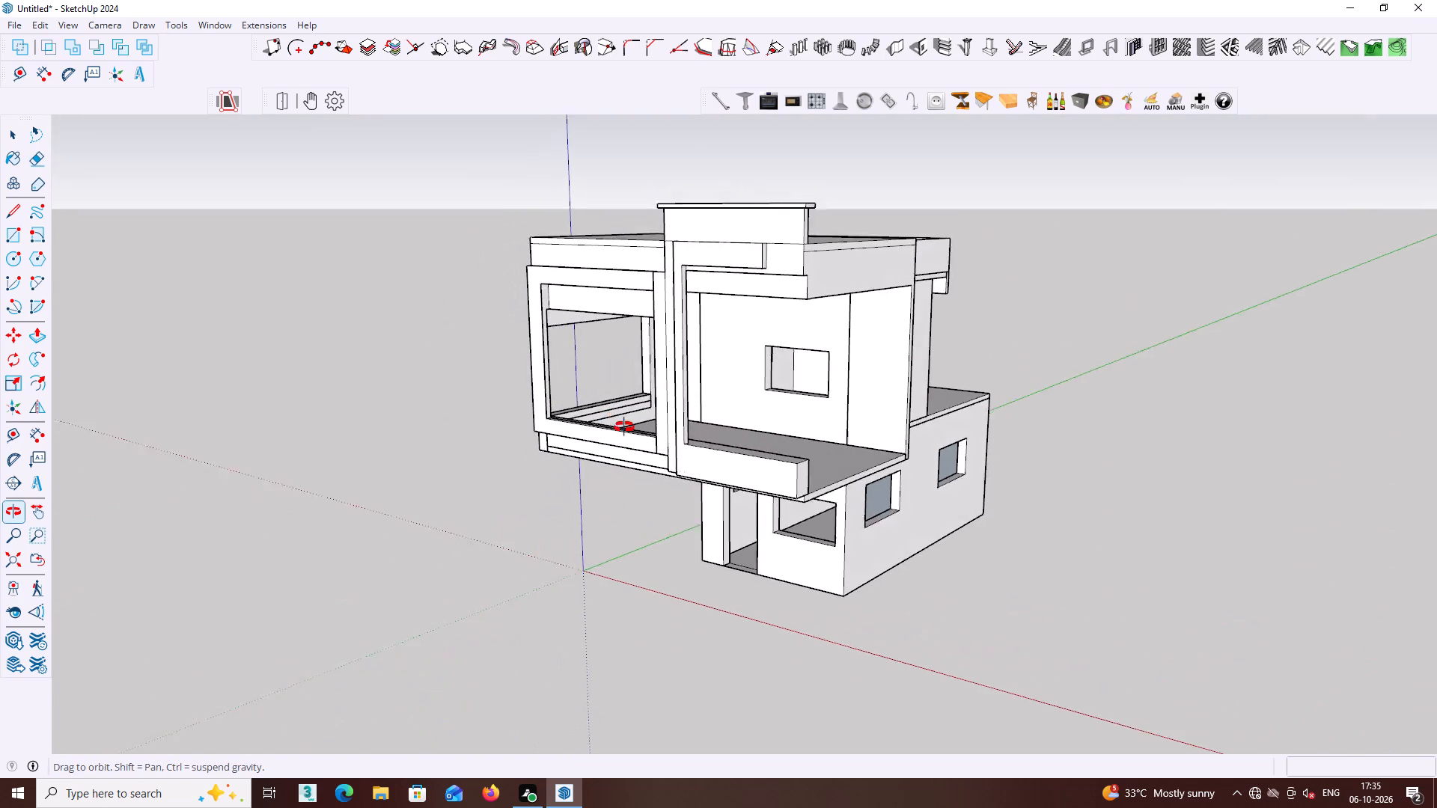
pyautogui.moveTo(624, 427); pyautogui.dragTo(867, 432, button='middle')
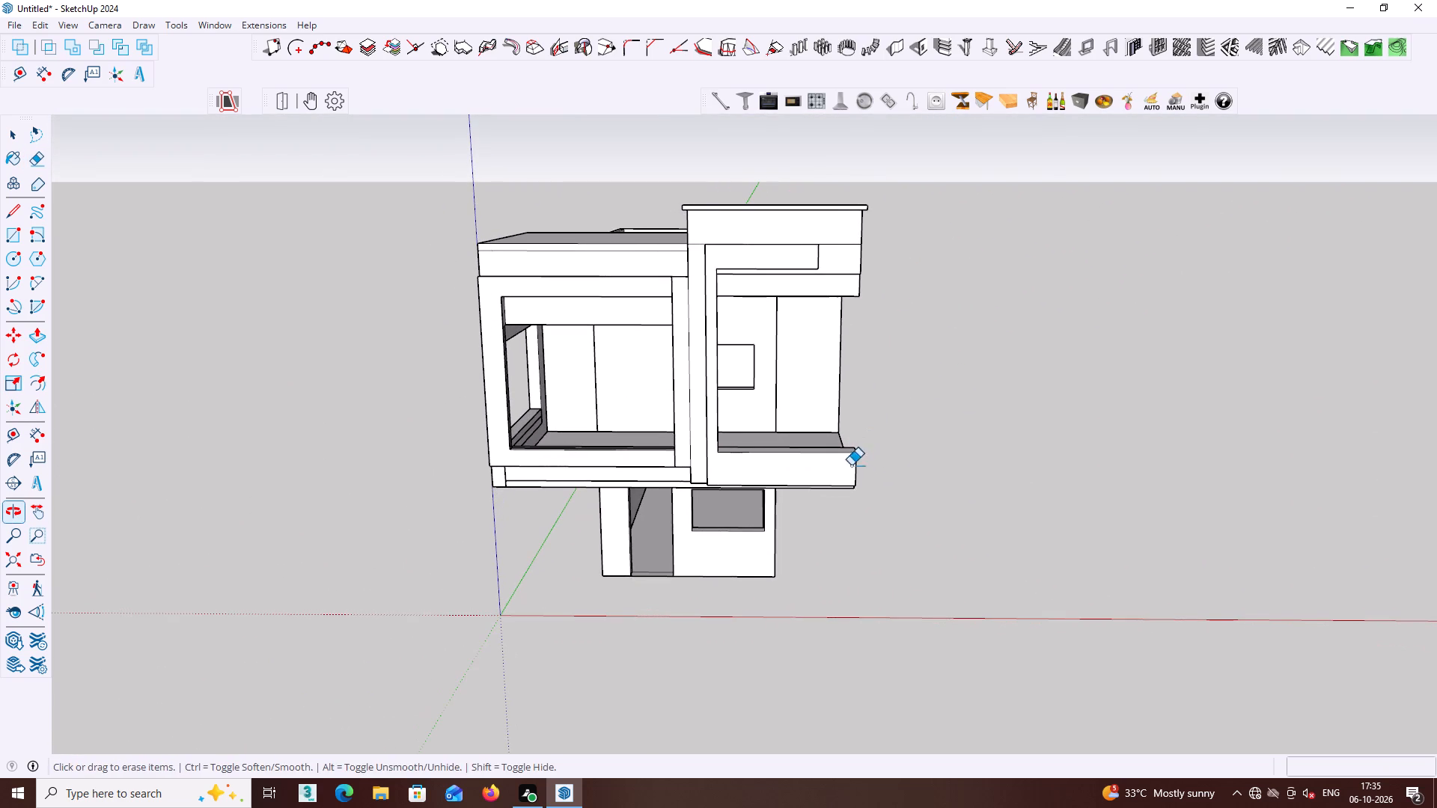
pyautogui.moveTo(908, 465); pyautogui.dragTo(760, 421, button='middle')
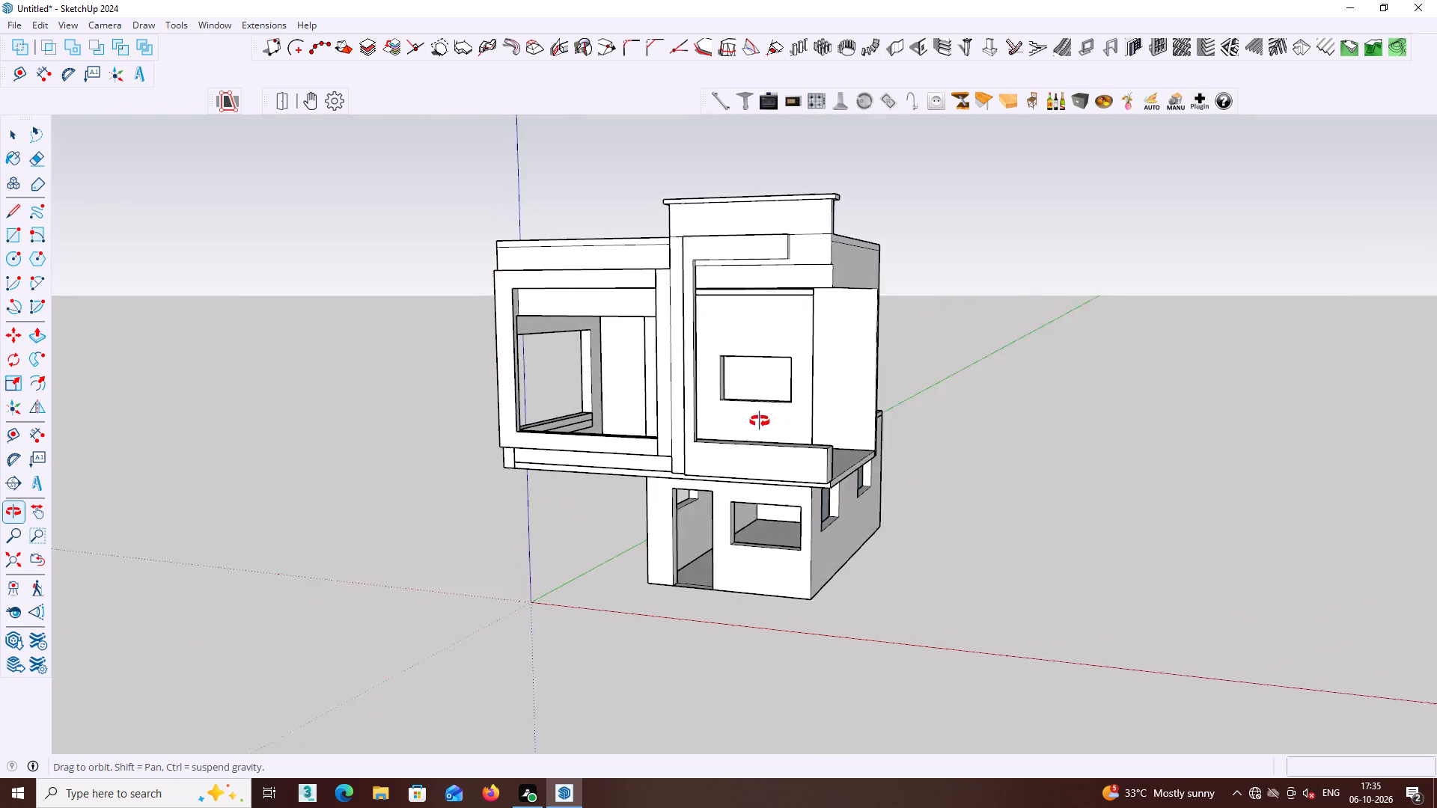
pyautogui.moveTo(760, 421); pyautogui.dragTo(844, 448, button='middle')
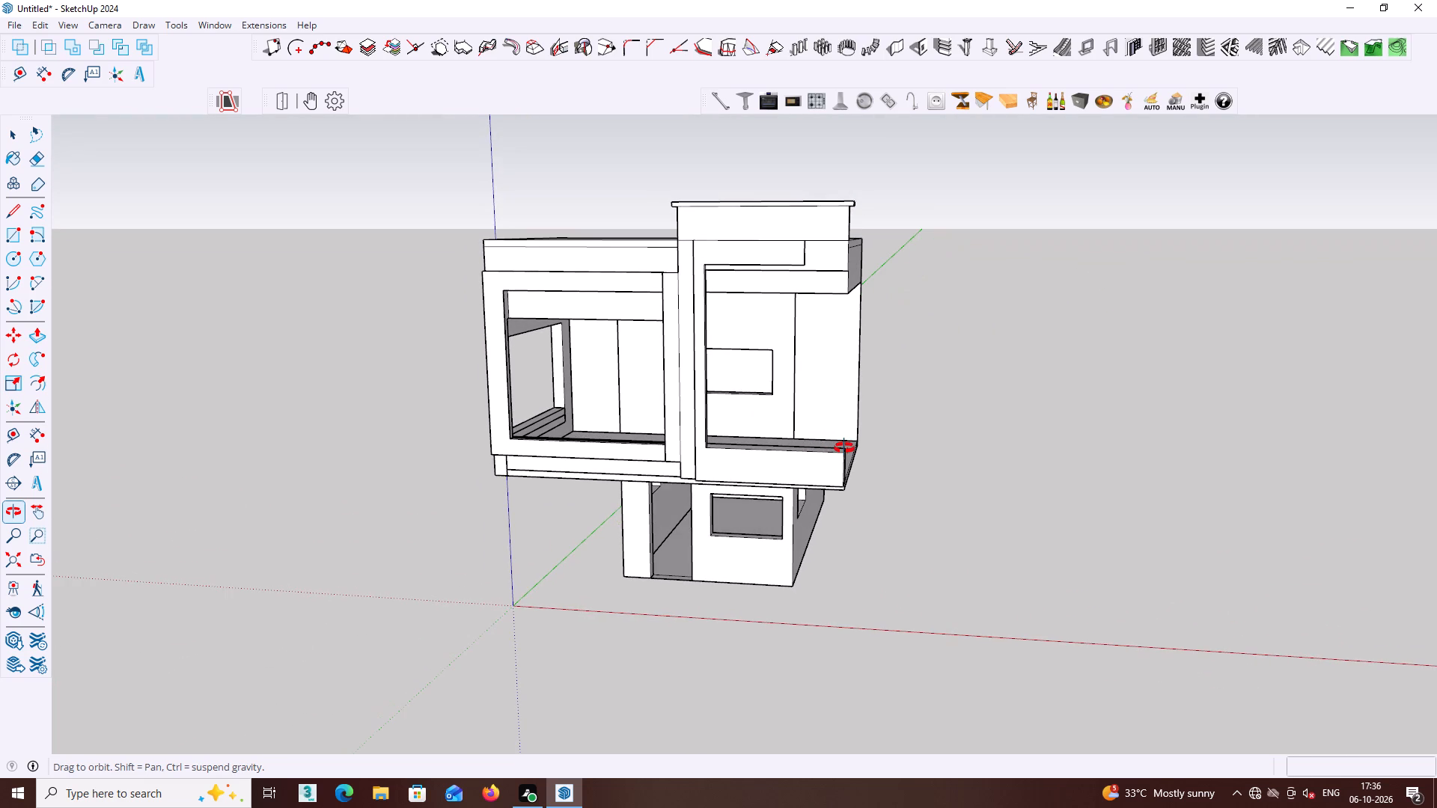
pyautogui.moveTo(844, 448); pyautogui.dragTo(848, 456, button='middle')
# Push/Pull the balcony wall's end face inward about 2' 3 1/4" as a new face, aligned with the end of the projecting band above.
pyautogui.press('space')
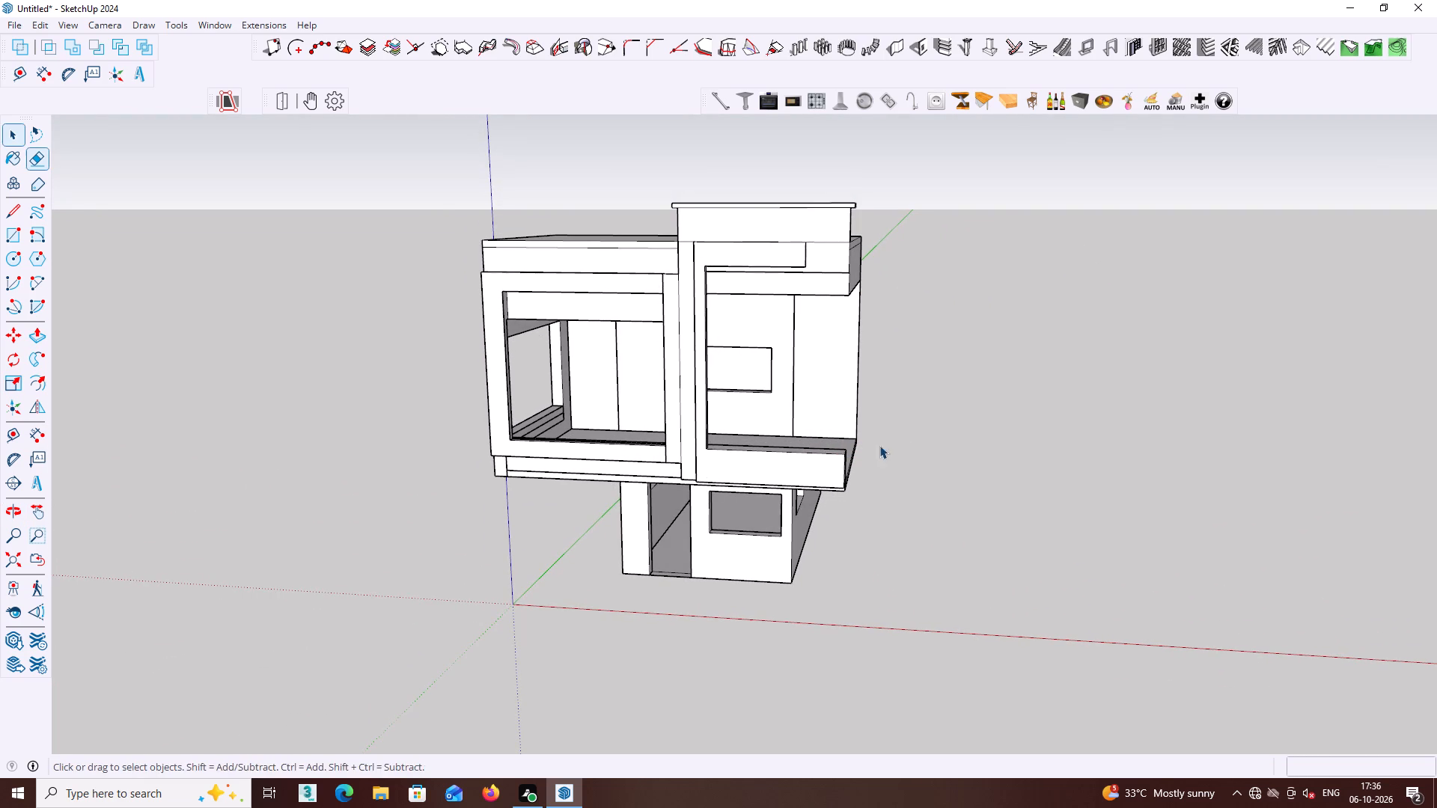
pyautogui.moveTo(879, 445); pyautogui.dragTo(606, 444, button='middle')
pyautogui.scroll(2, 742, 468)
pyautogui.click(760, 476)
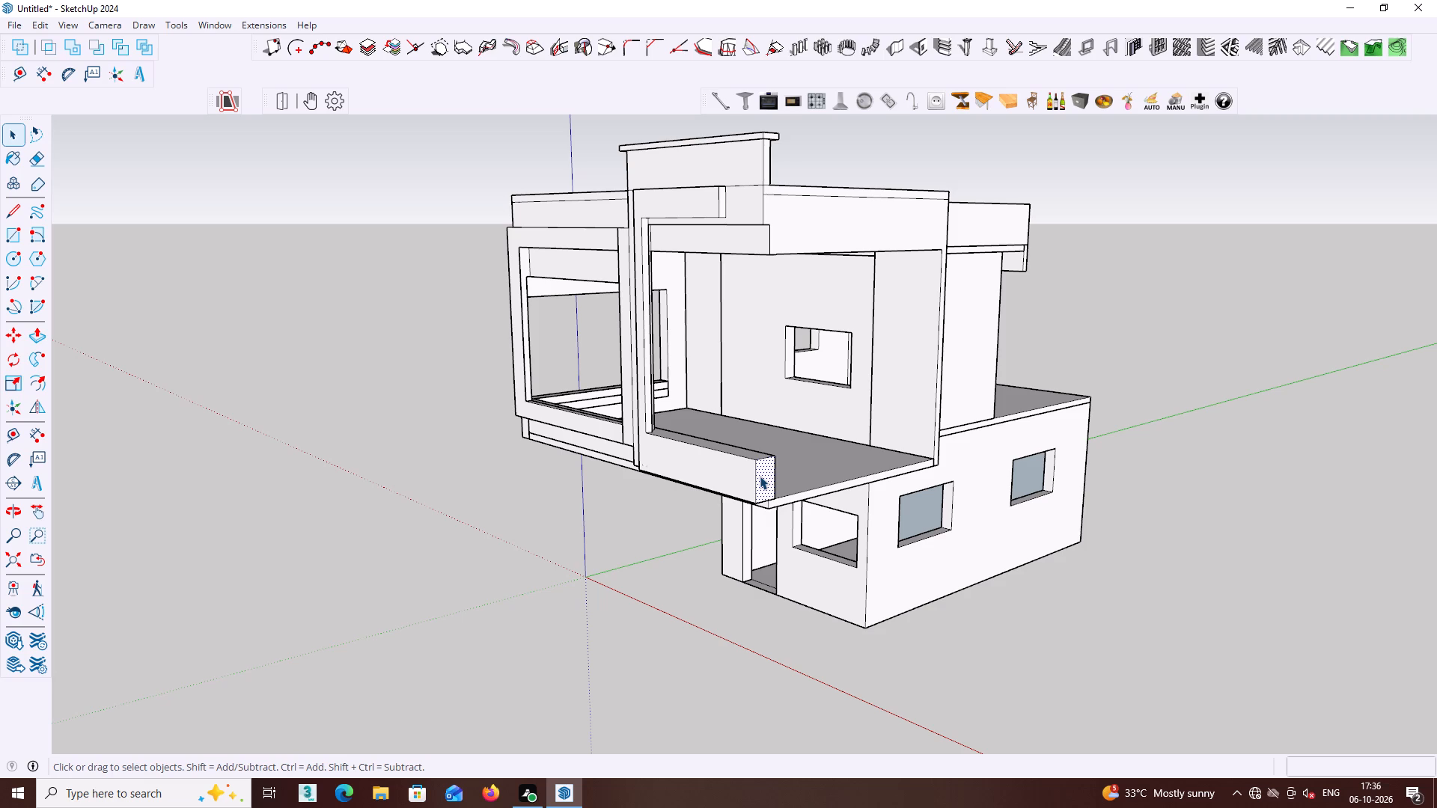
pyautogui.press('p')
pyautogui.click(760, 476)
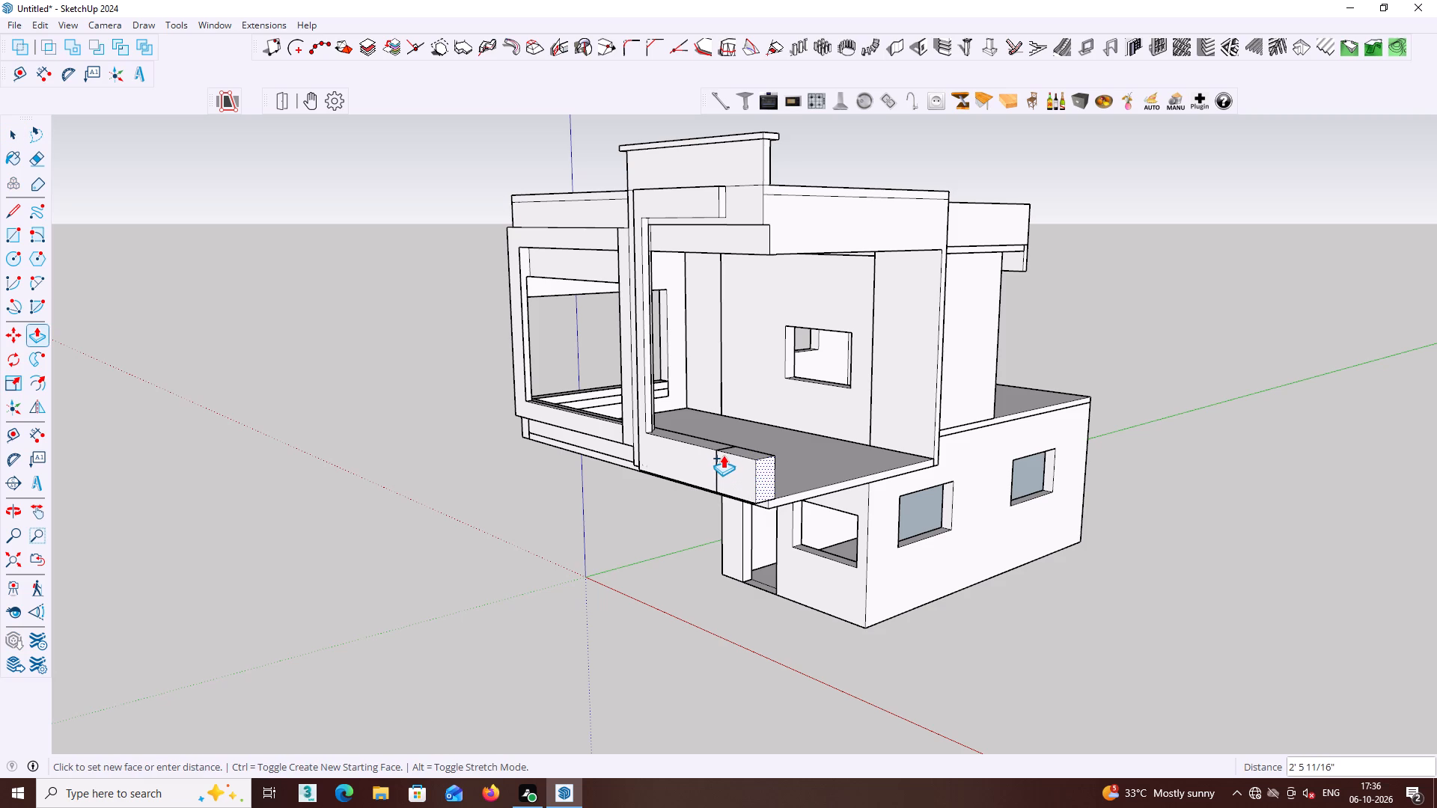
pyautogui.moveTo(723, 455); pyautogui.dragTo(1061, 477, button='middle')
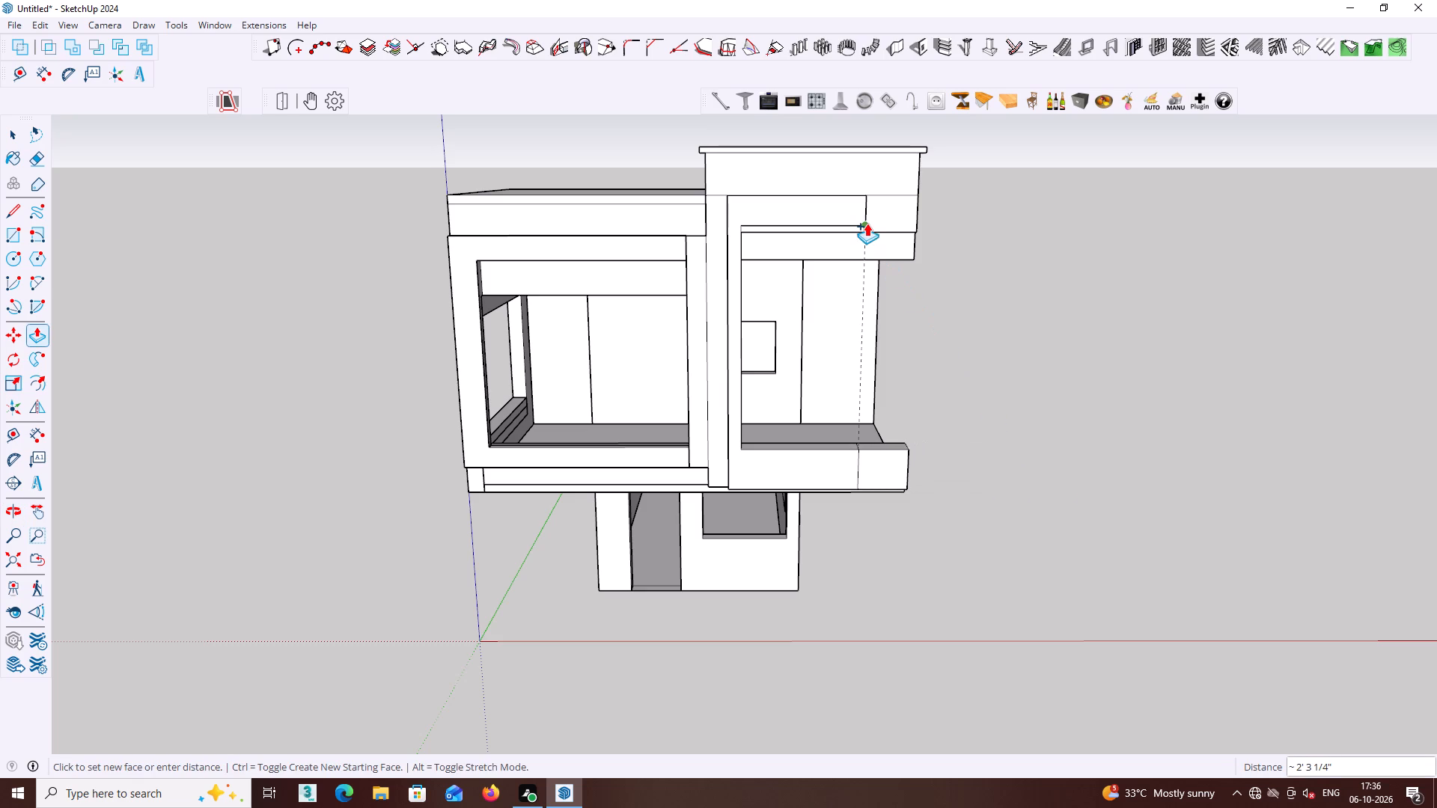
pyautogui.click(867, 223)
pyautogui.press('space')
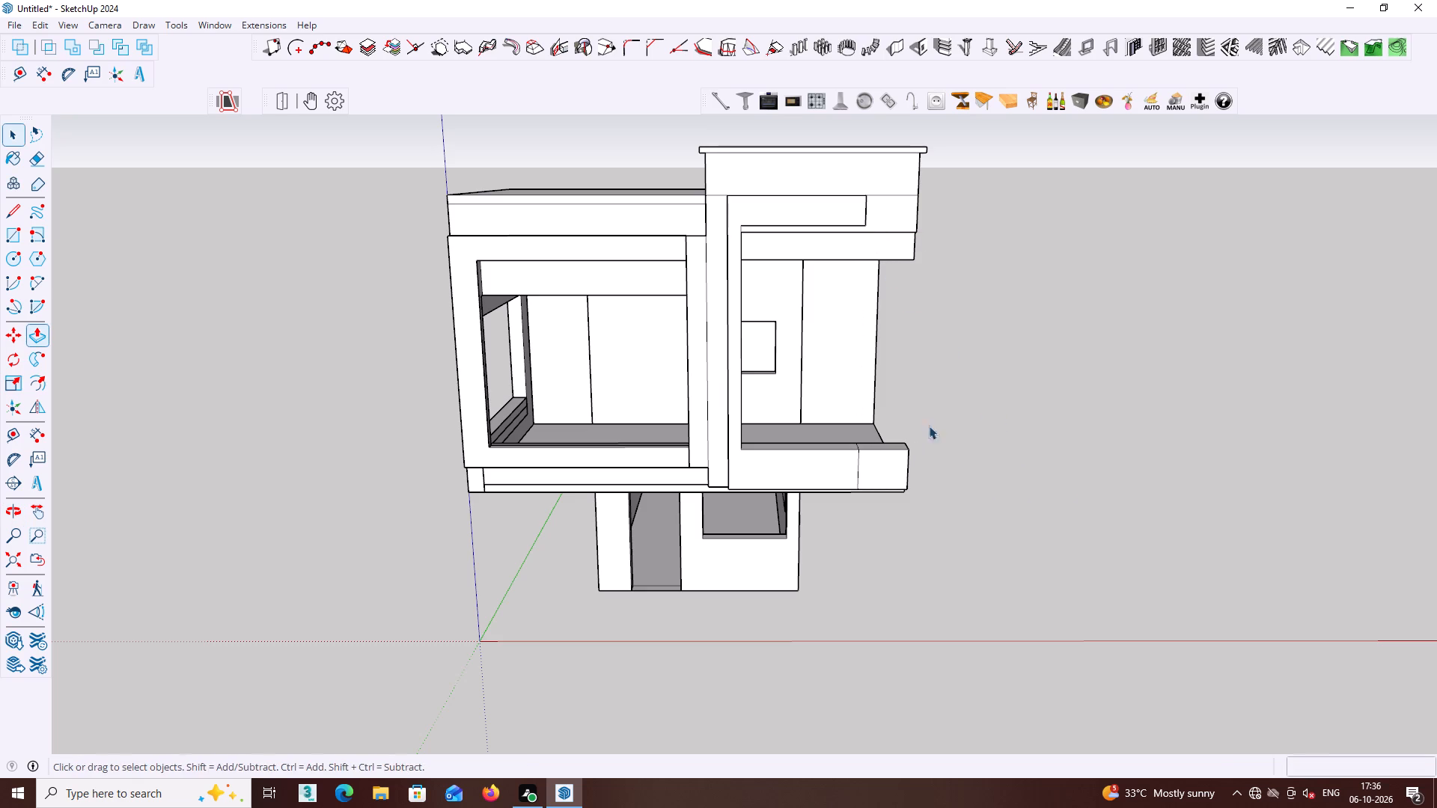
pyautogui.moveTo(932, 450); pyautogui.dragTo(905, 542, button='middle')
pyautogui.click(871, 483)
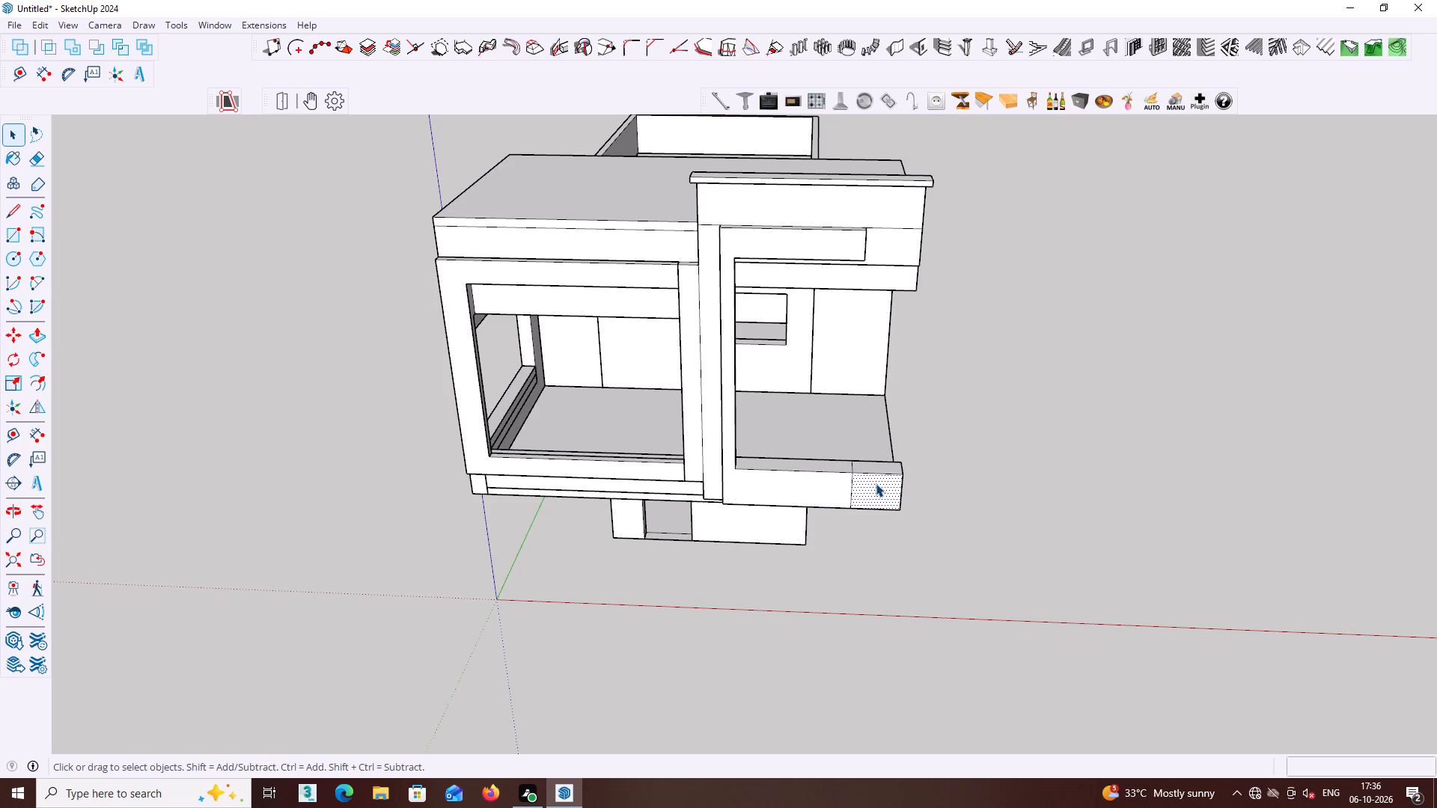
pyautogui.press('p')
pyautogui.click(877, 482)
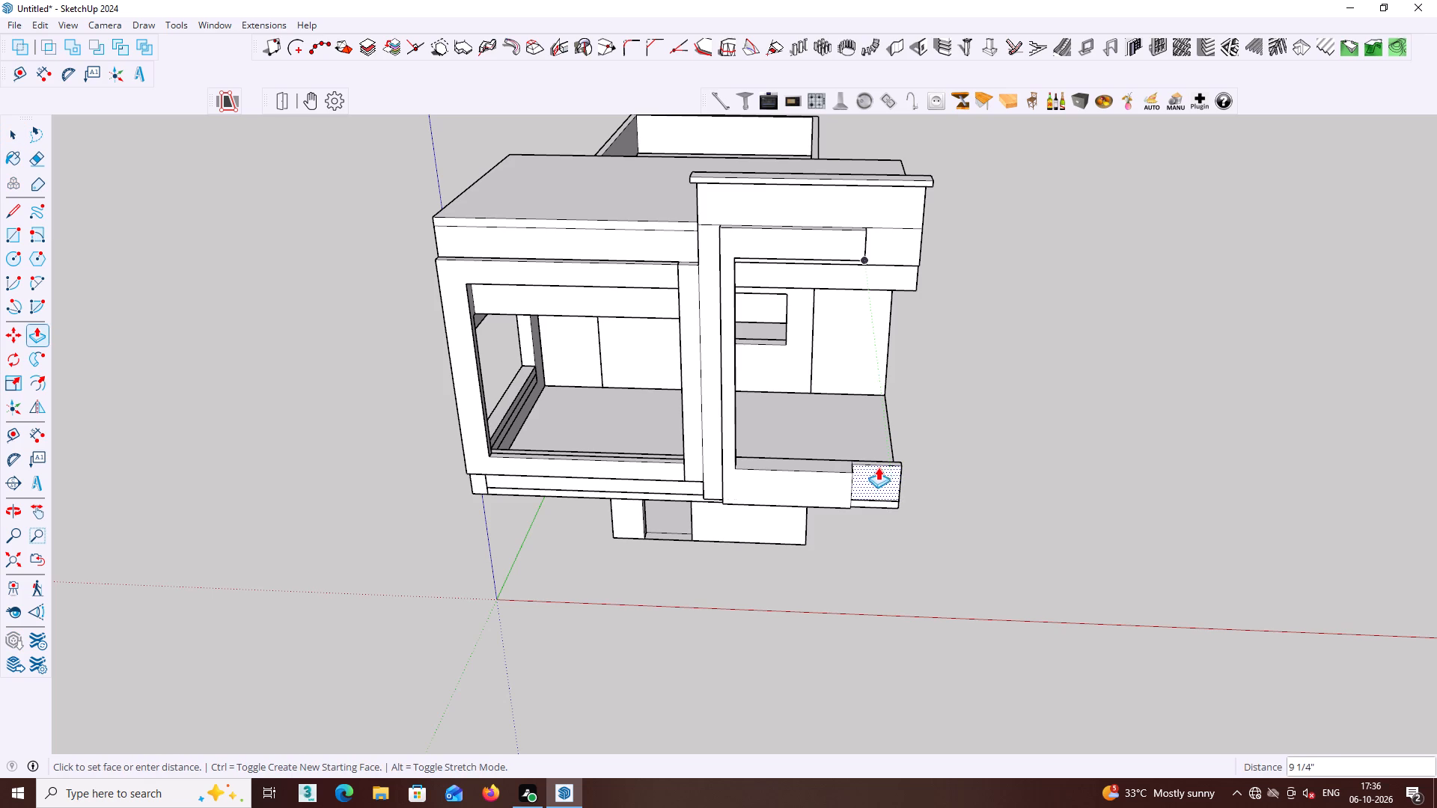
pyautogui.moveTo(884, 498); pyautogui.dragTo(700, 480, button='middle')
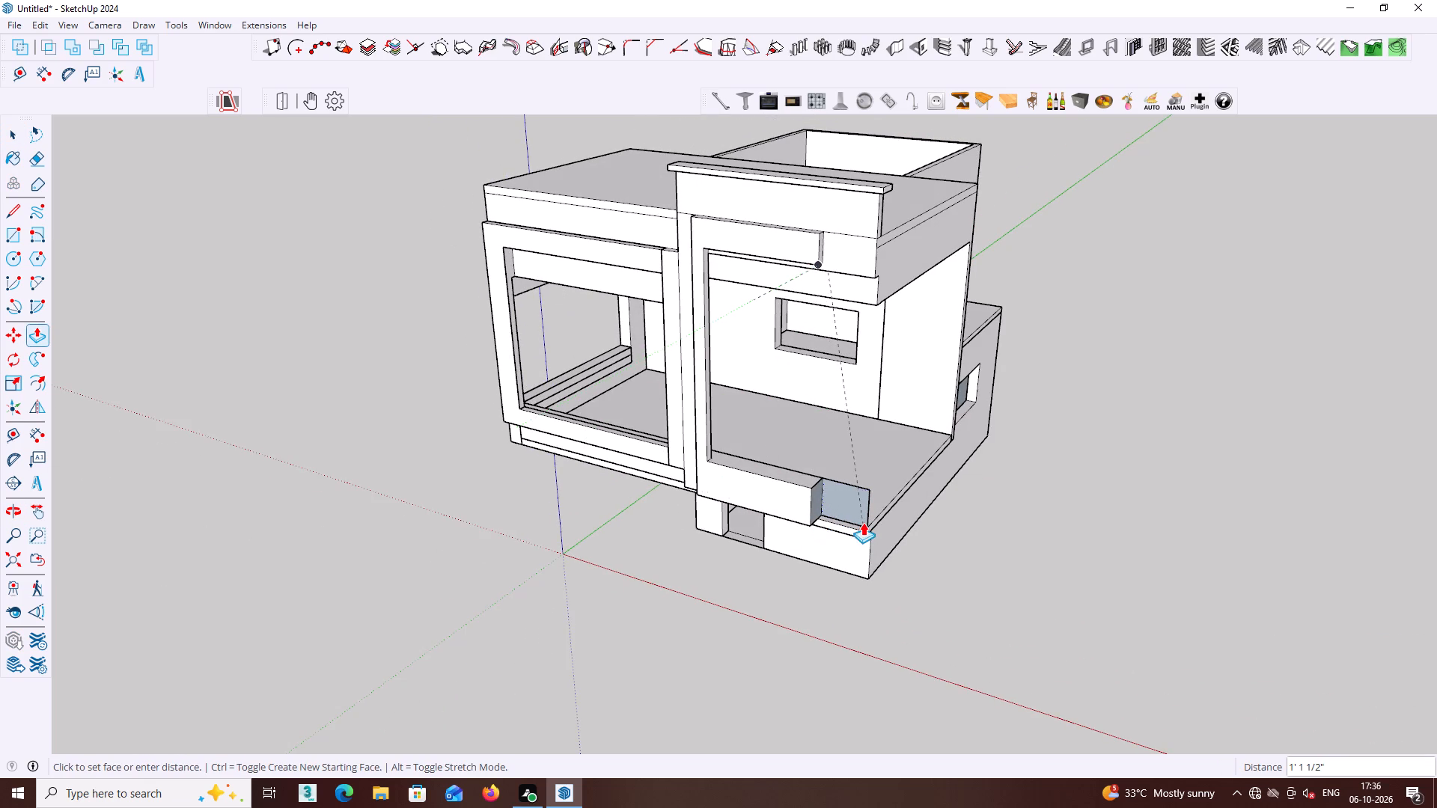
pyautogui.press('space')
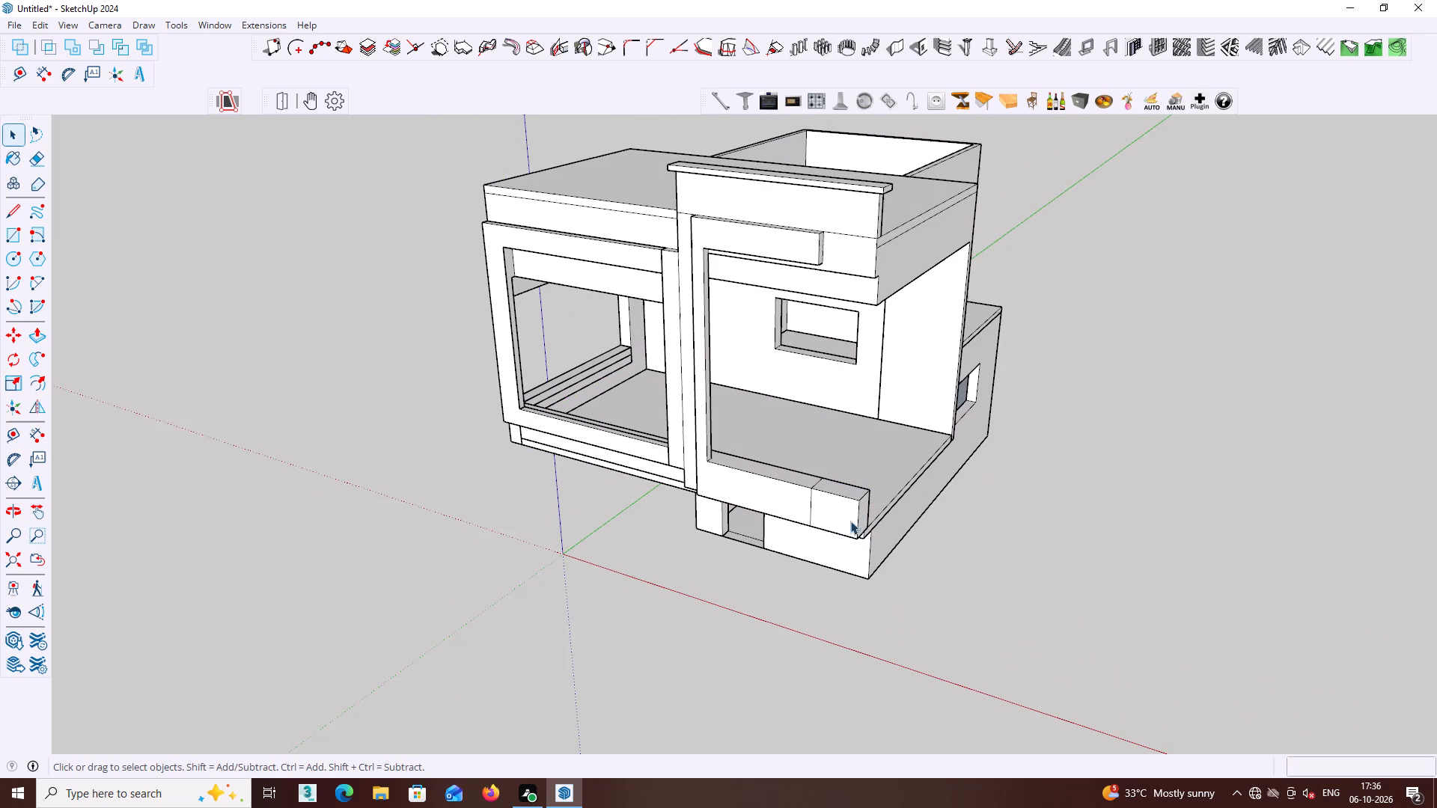
# Push/Pull the front face of the balcony wall's split-off end segment 9" inward.
pyautogui.click(852, 519)
pyautogui.press('p')
pyautogui.click(852, 520)
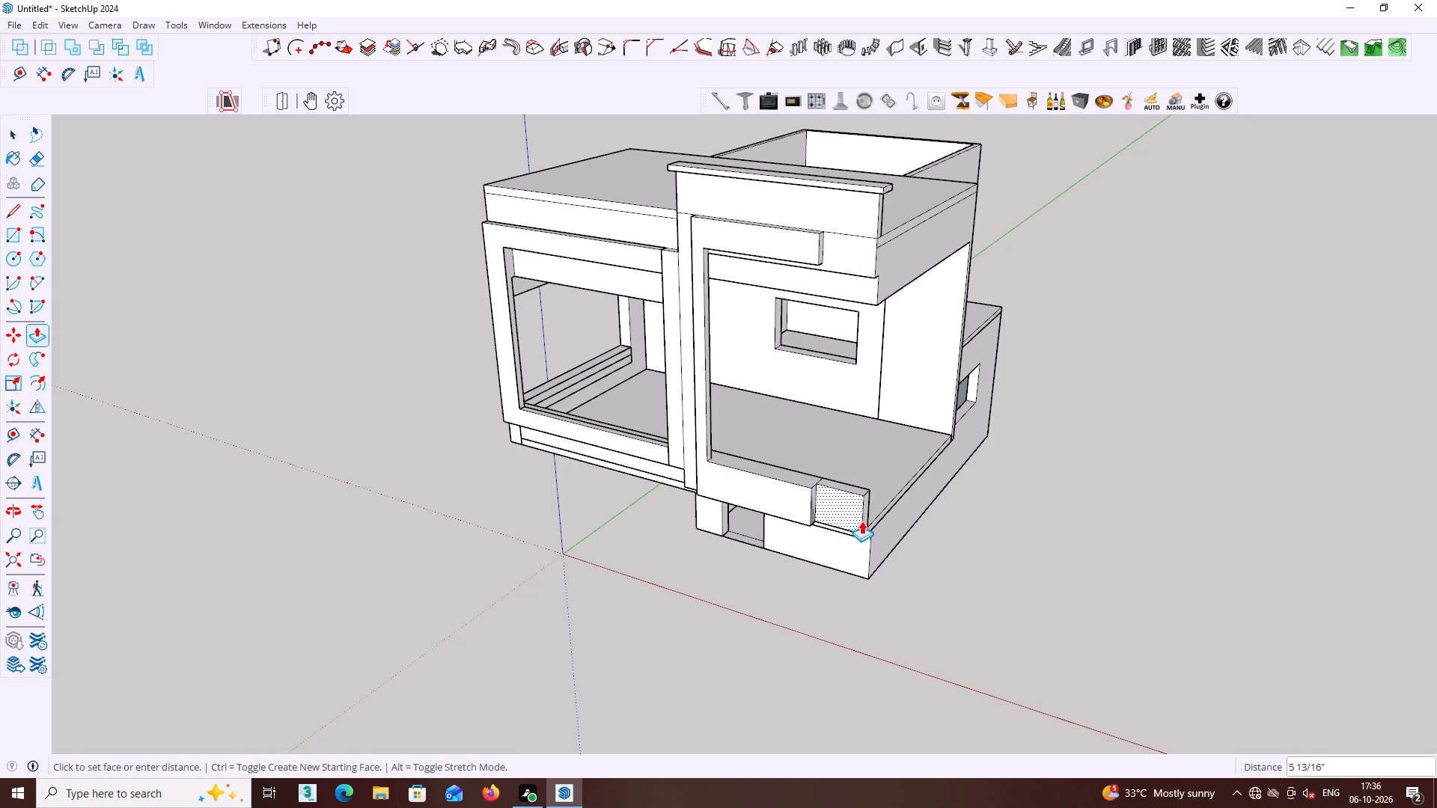
pyautogui.scroll(6, 861, 529)
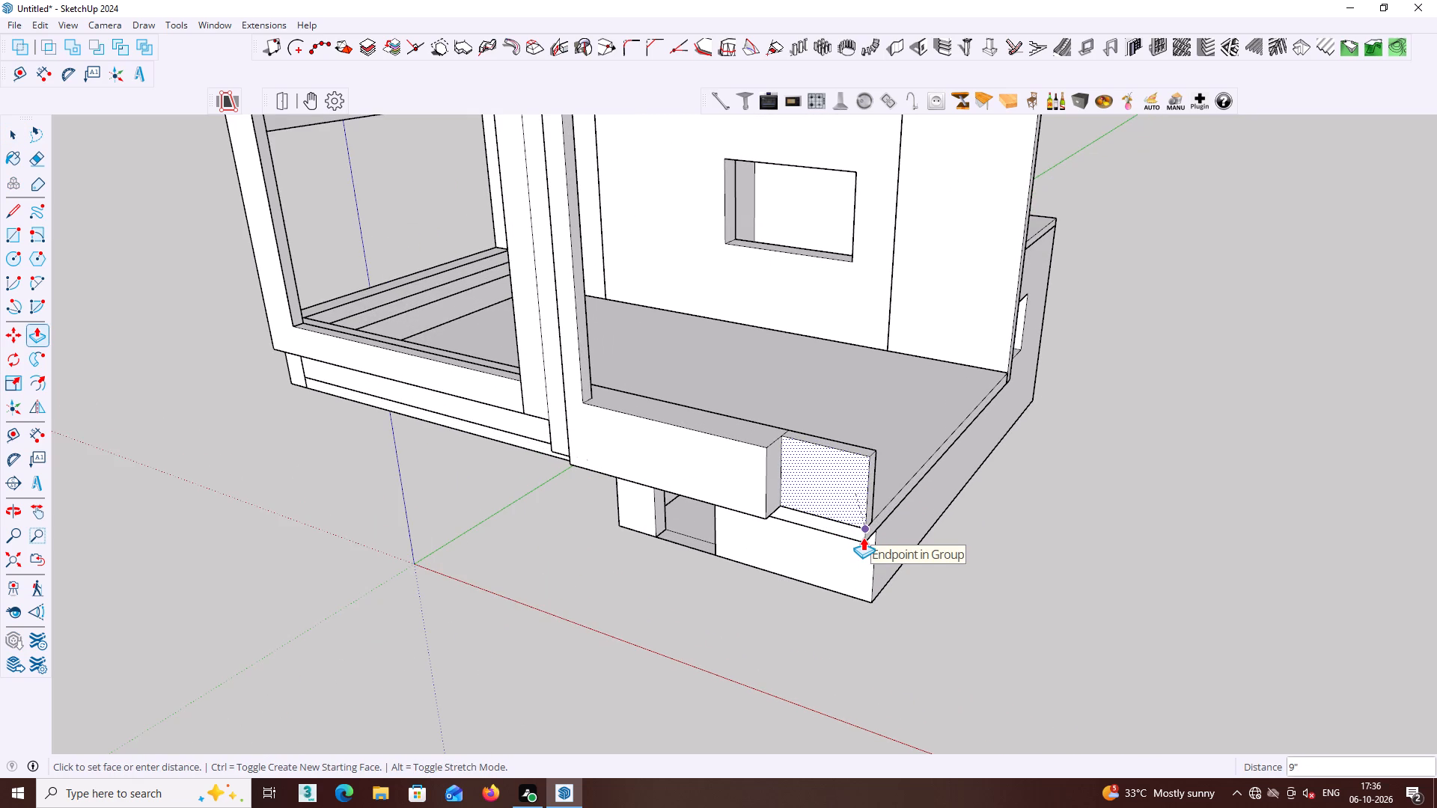
pyautogui.click(863, 537)
pyautogui.scroll(-1, 882, 542)
pyautogui.moveTo(871, 543); pyautogui.dragTo(1043, 584, button='middle')
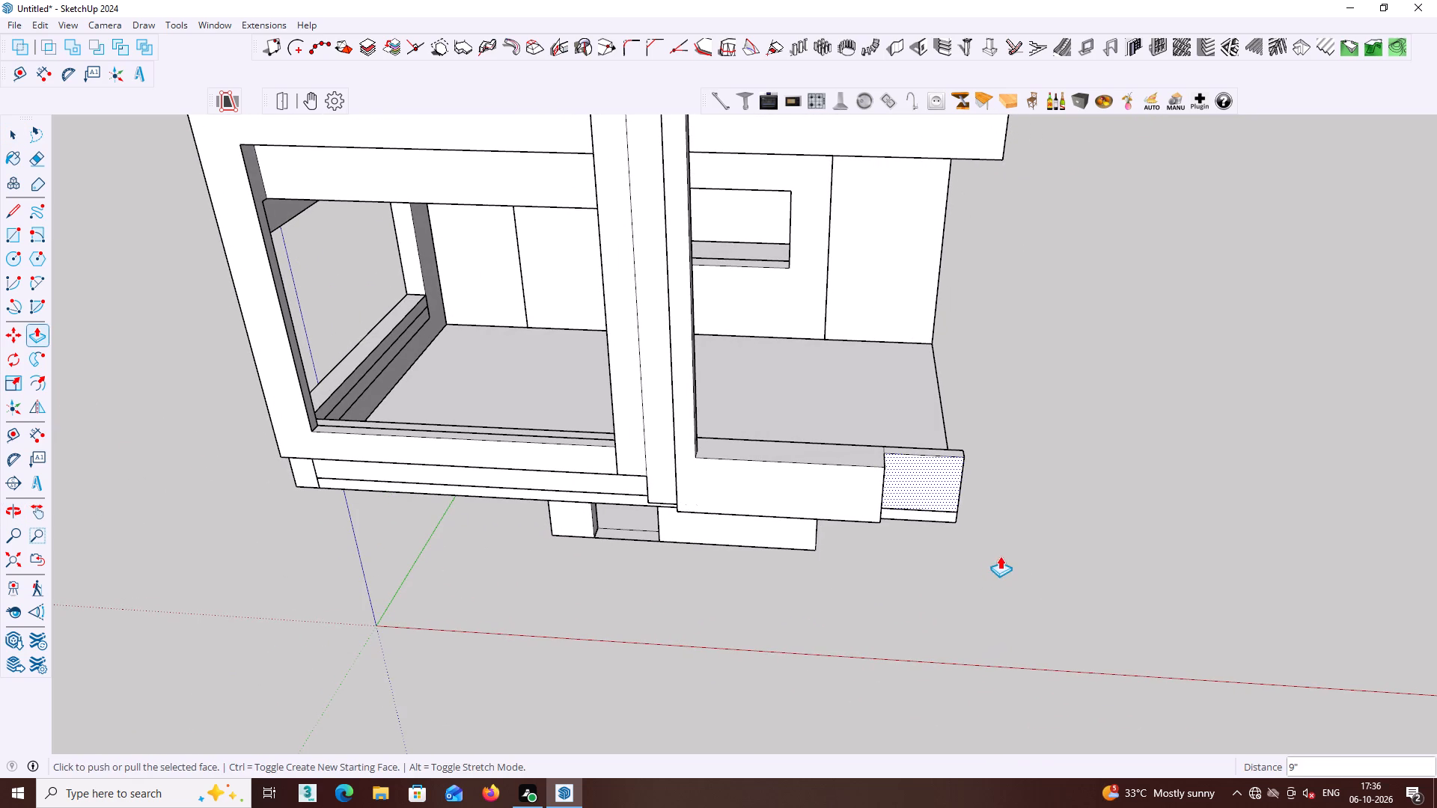
pyautogui.press('space')
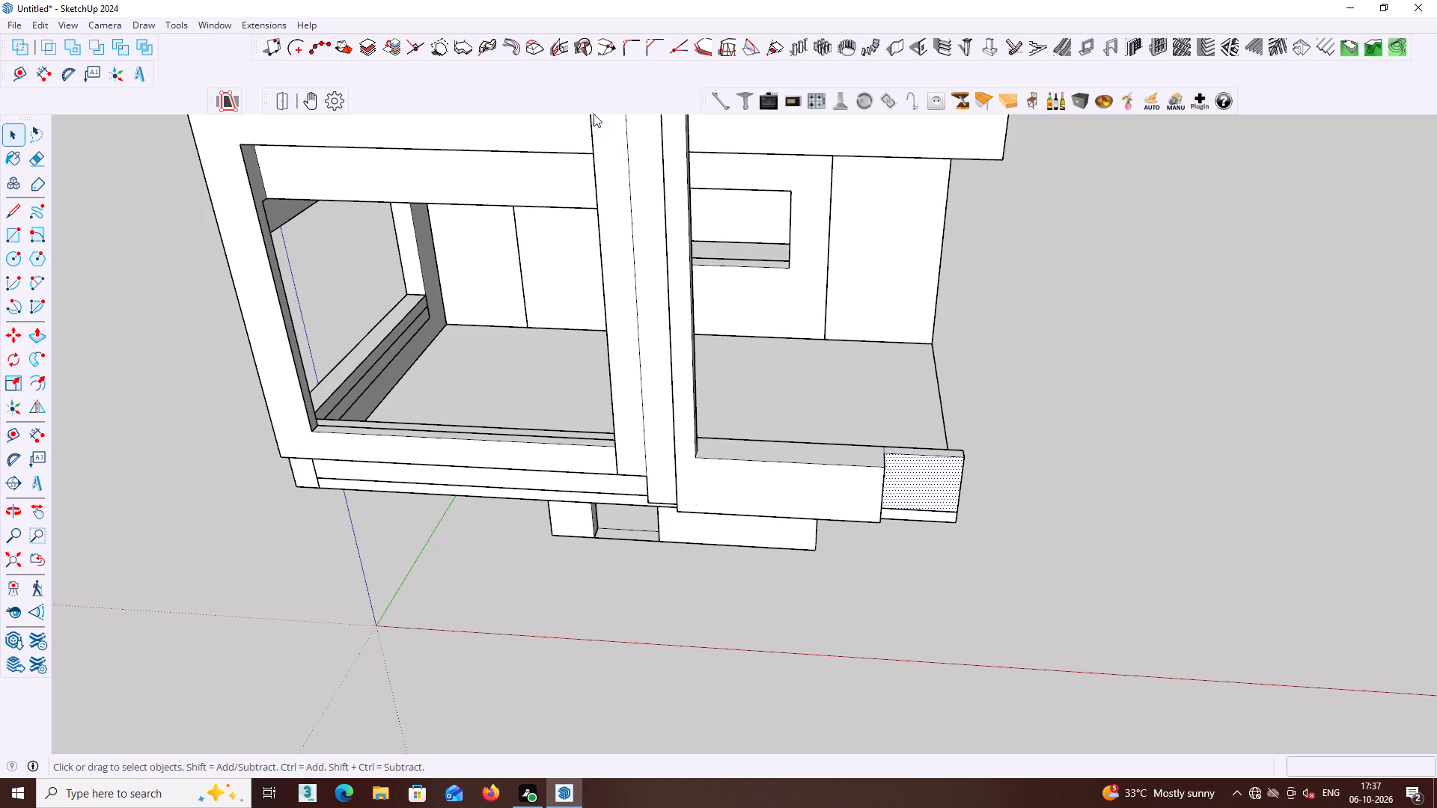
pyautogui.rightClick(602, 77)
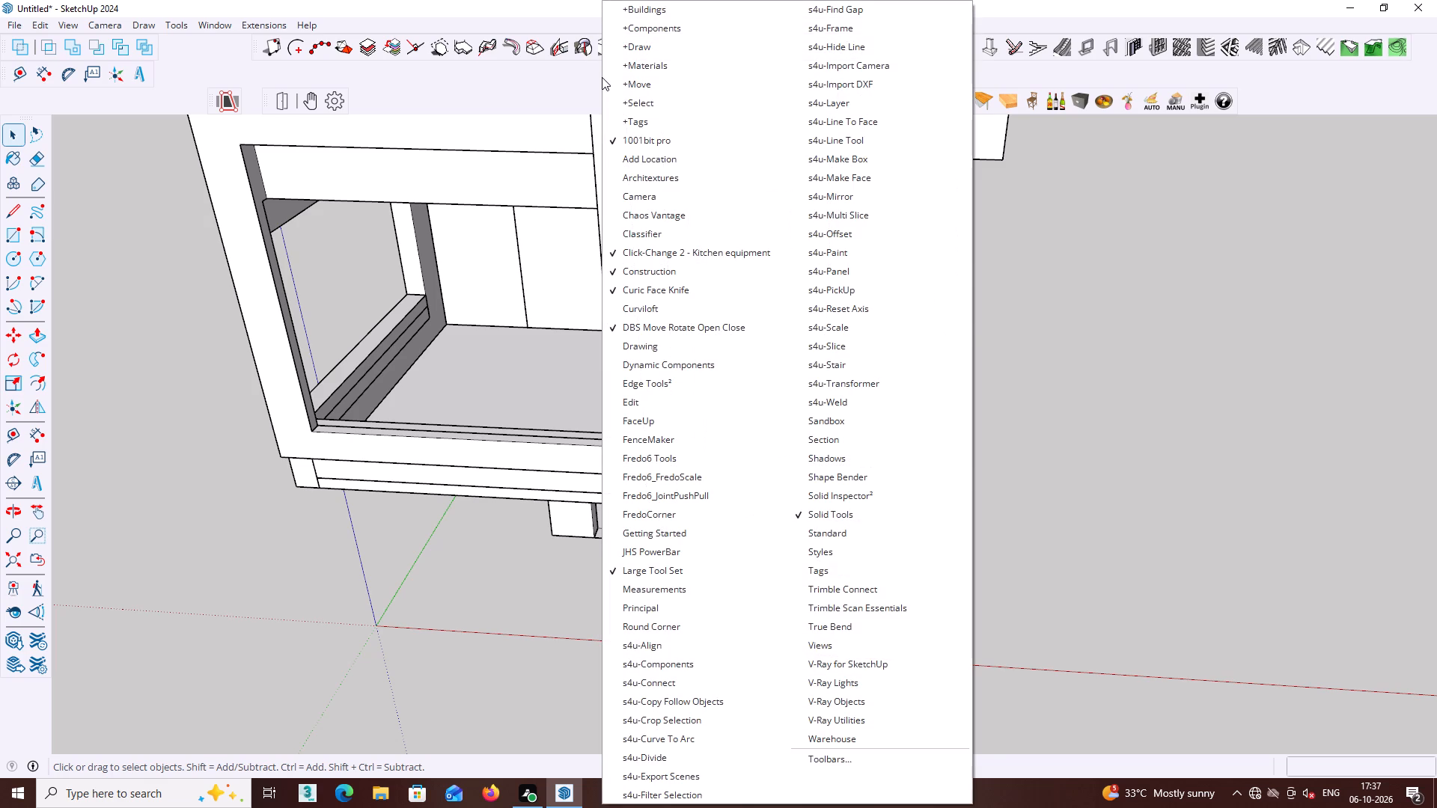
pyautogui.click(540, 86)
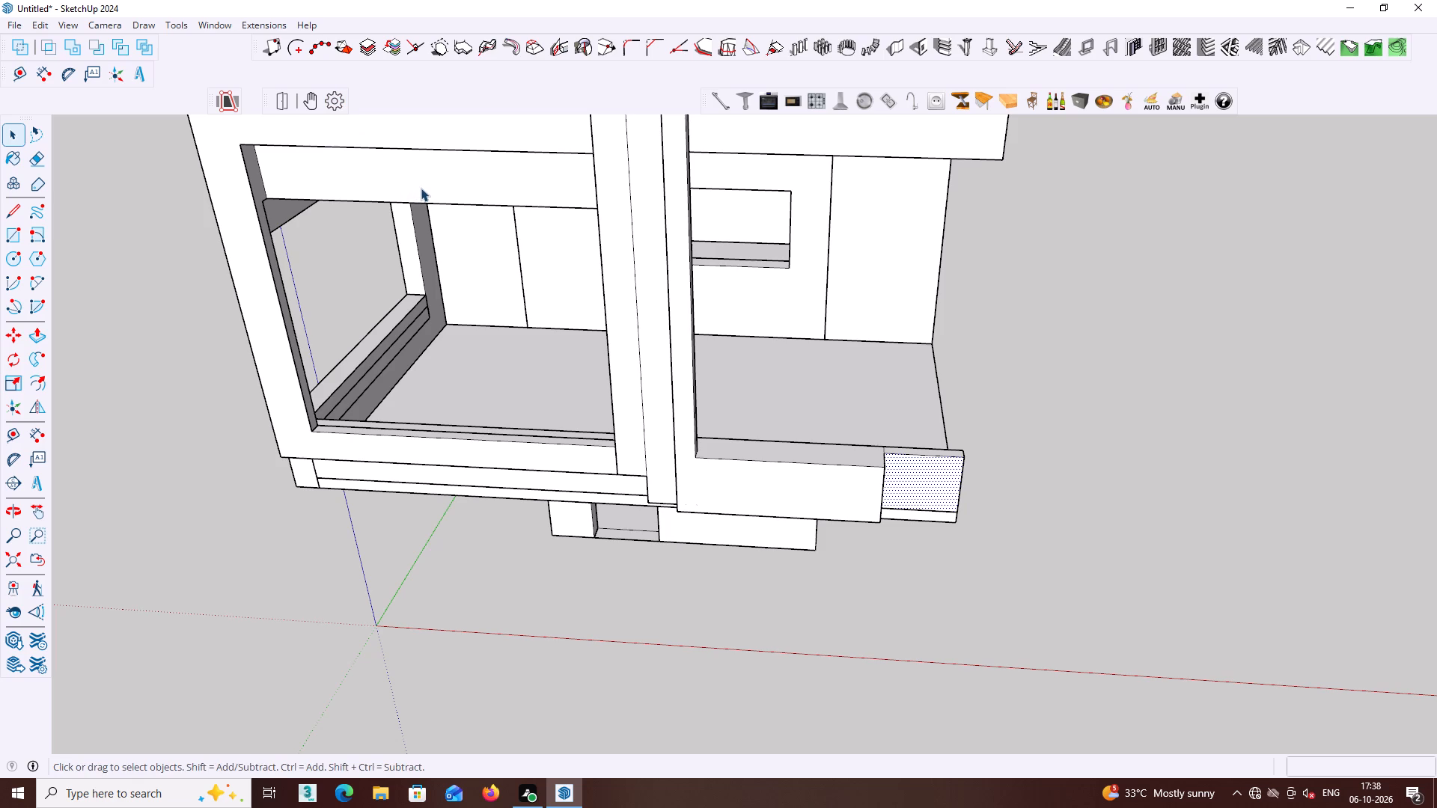
# Examine the whole front of the house with the stepped-back balcony wall end, comparing it with the projecting band above.
pyautogui.scroll(-1, 536, 354)
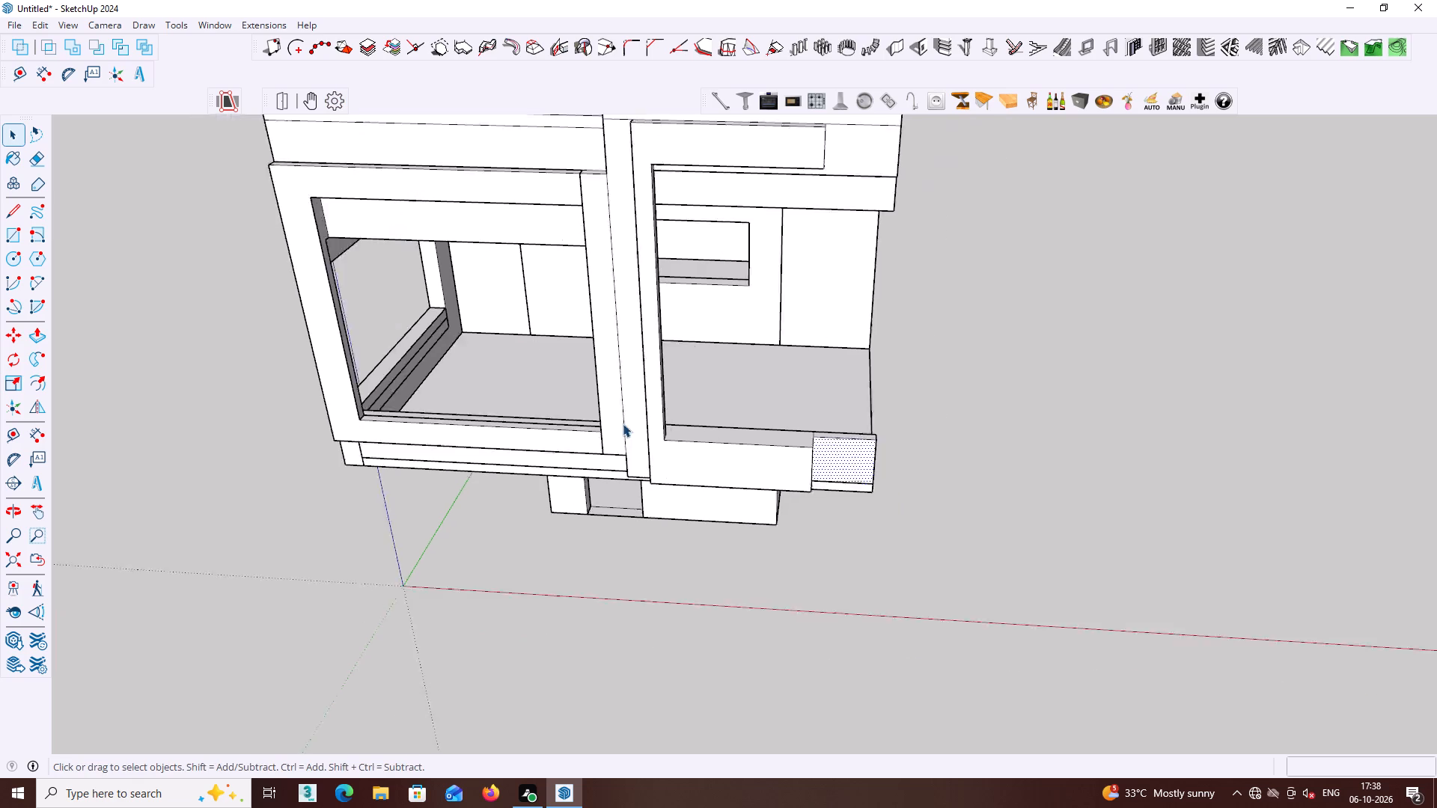
pyautogui.scroll(-3, 623, 423)
pyautogui.moveTo(730, 477); pyautogui.dragTo(811, 317, button='middle')
pyautogui.click(898, 445)
pyautogui.moveTo(888, 440); pyautogui.dragTo(796, 572, button='middle')
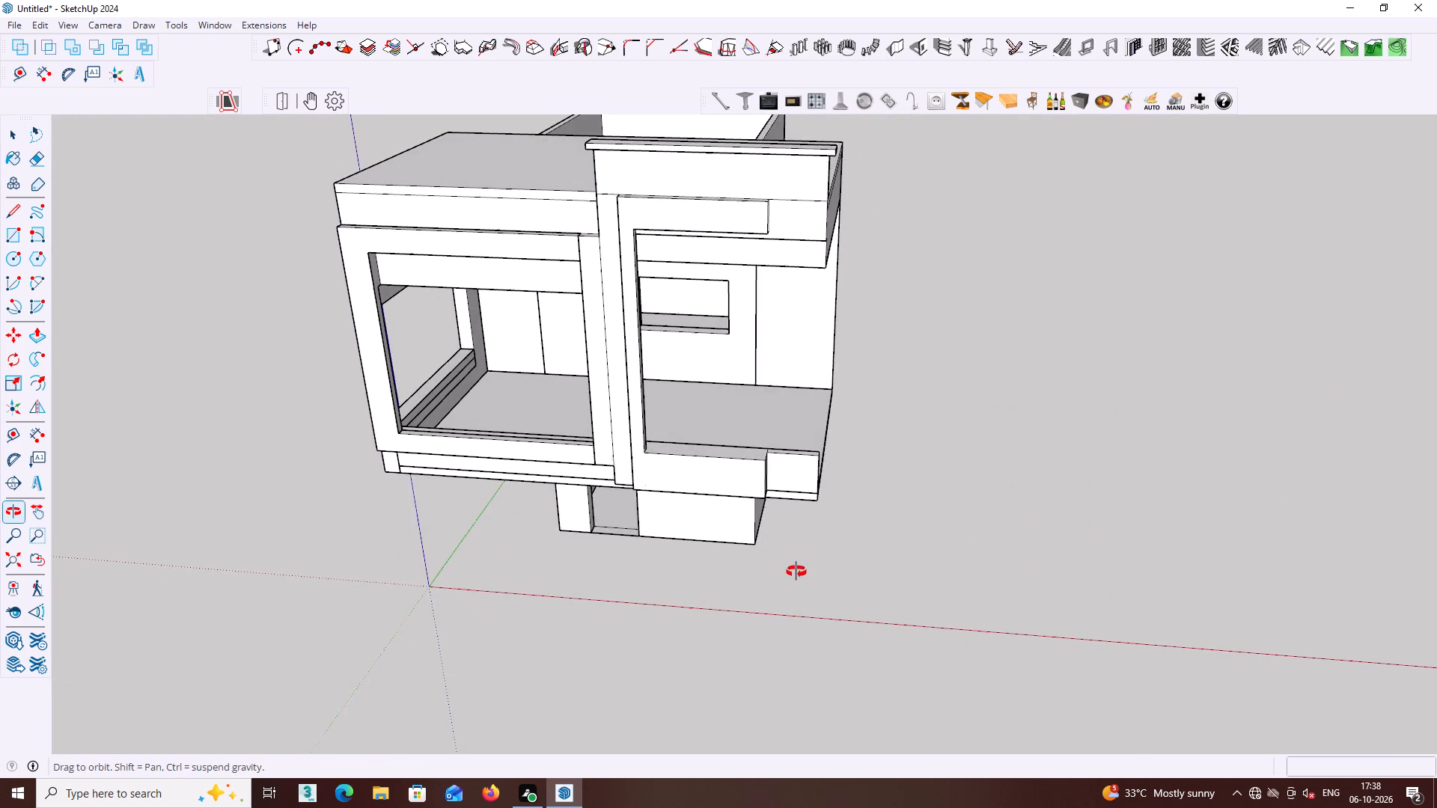
pyautogui.moveTo(796, 572); pyautogui.dragTo(847, 567, button='middle')
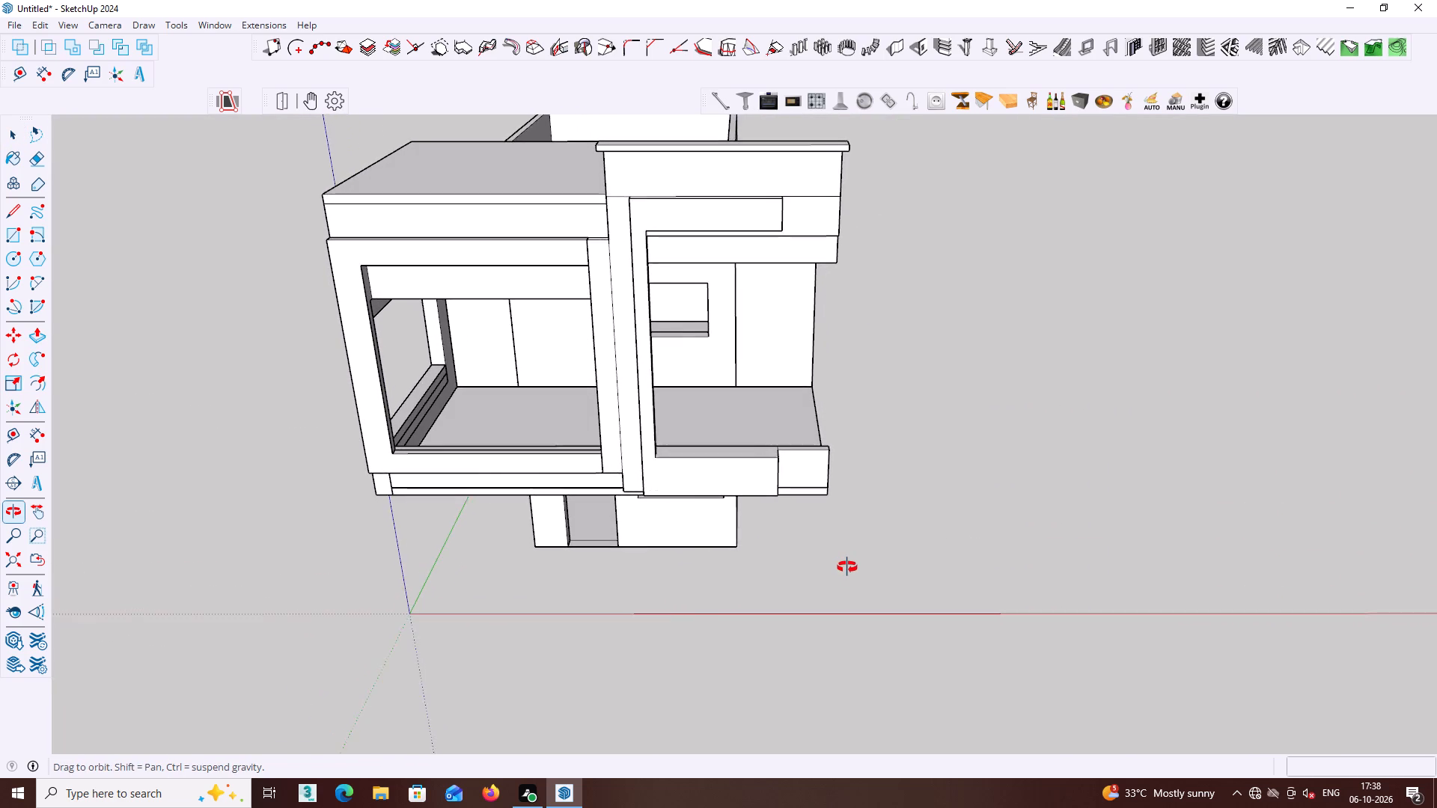
pyautogui.moveTo(847, 567); pyautogui.dragTo(861, 567, button='middle')
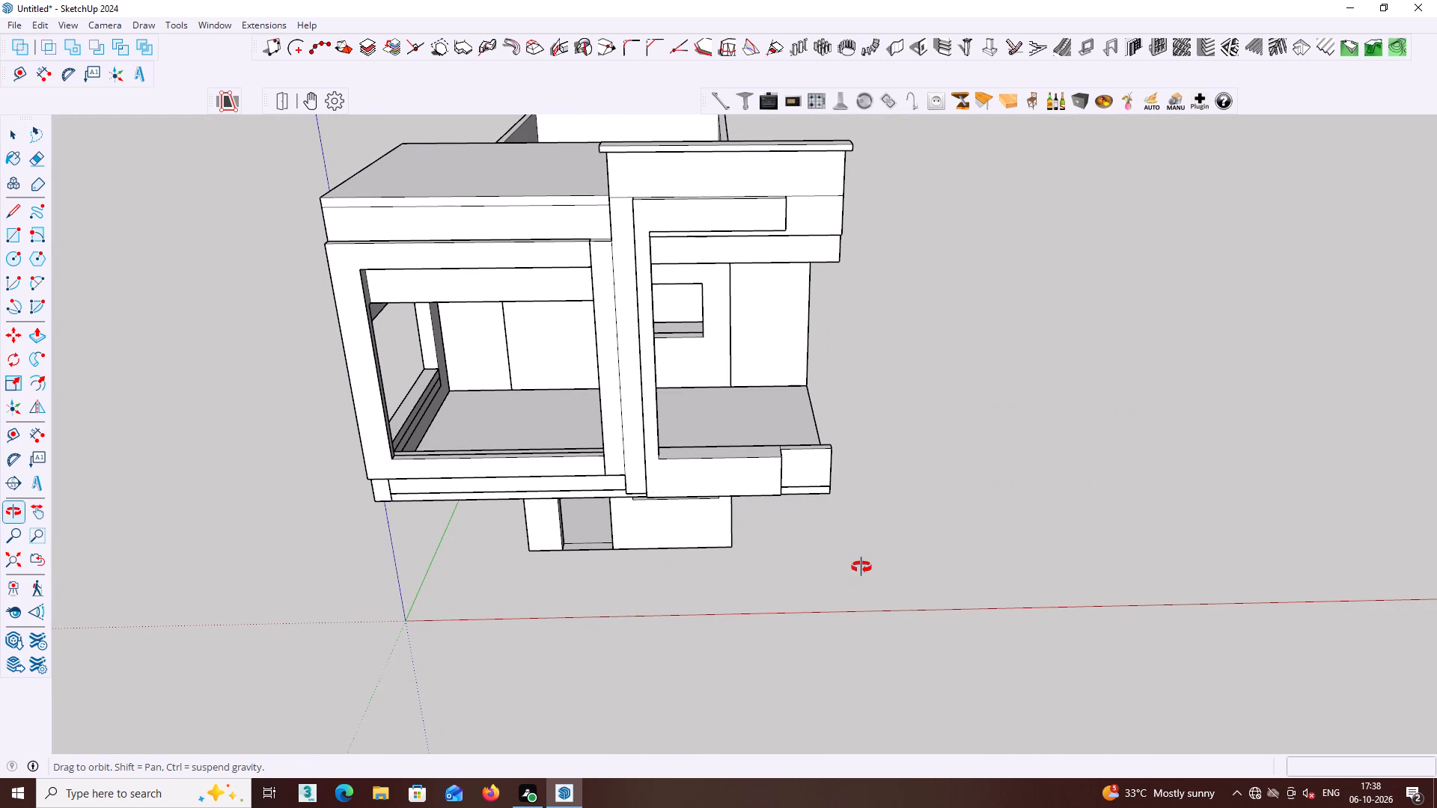
pyautogui.moveTo(861, 567); pyautogui.dragTo(877, 569, button='middle')
pyautogui.scroll(-1, 861, 567)
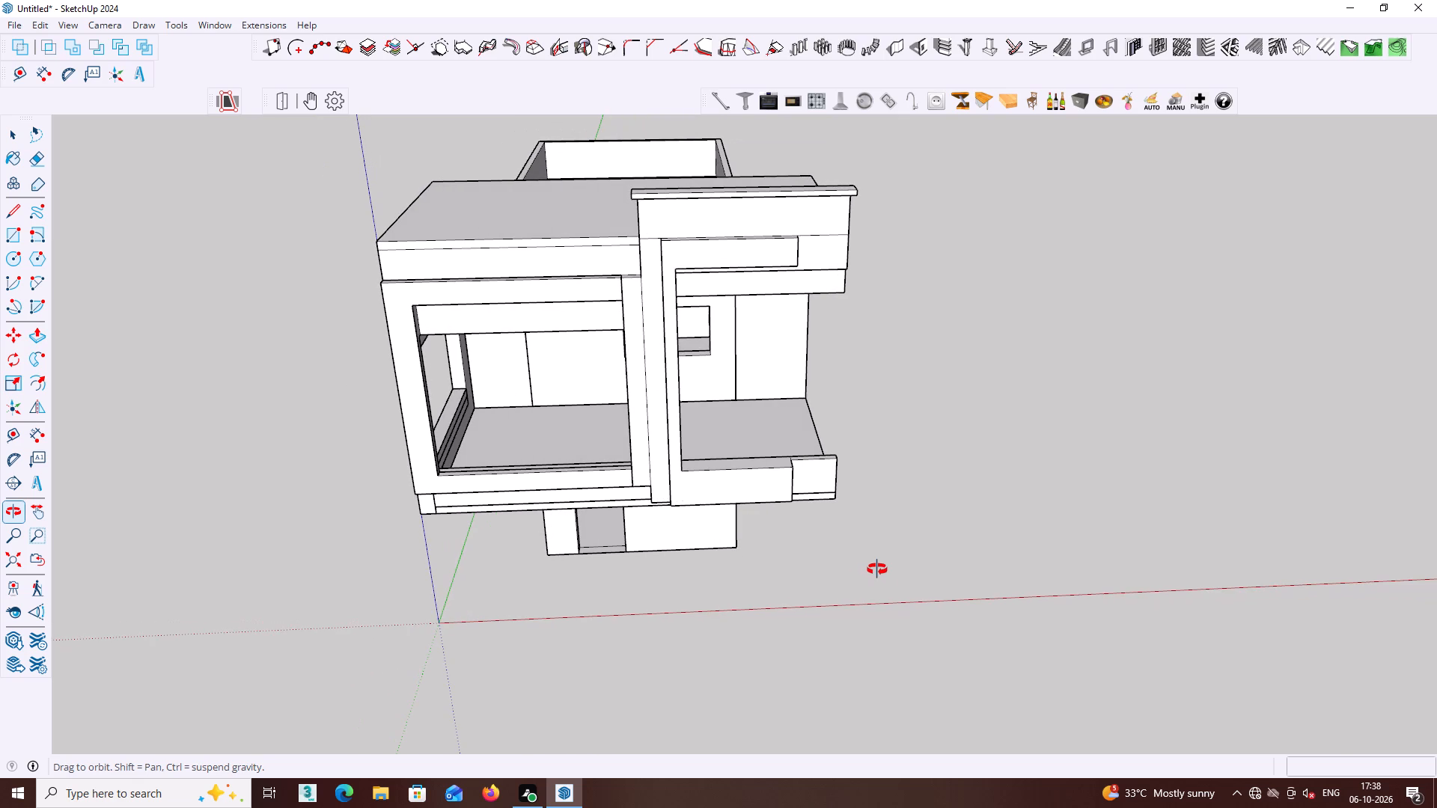
# Push/Pull the stepped return face of the balcony wall about 9 1/16" inward, lengthening the set-back end segment.
pyautogui.moveTo(877, 569); pyautogui.dragTo(894, 562, button='middle')
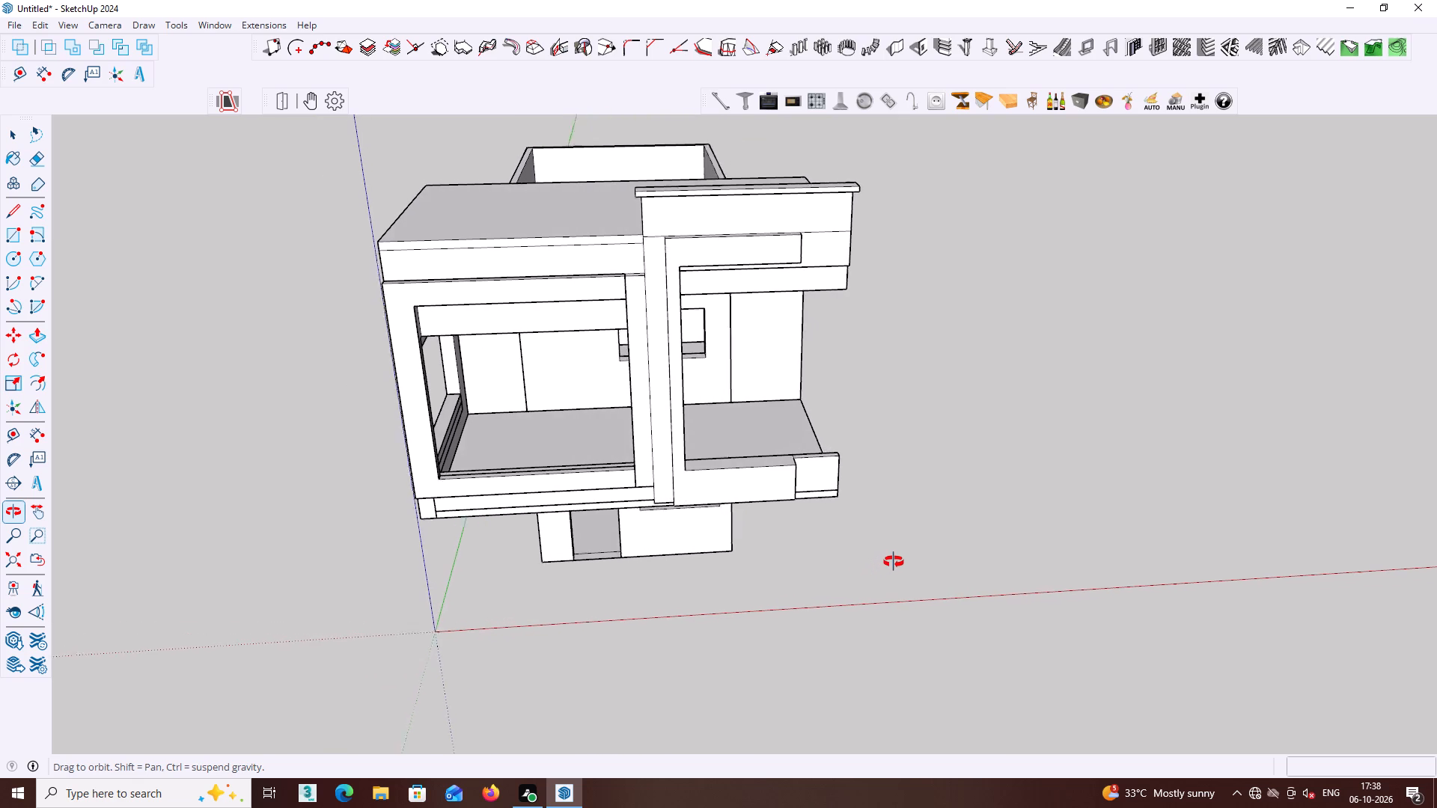
pyautogui.moveTo(894, 562); pyautogui.dragTo(926, 562, button='middle')
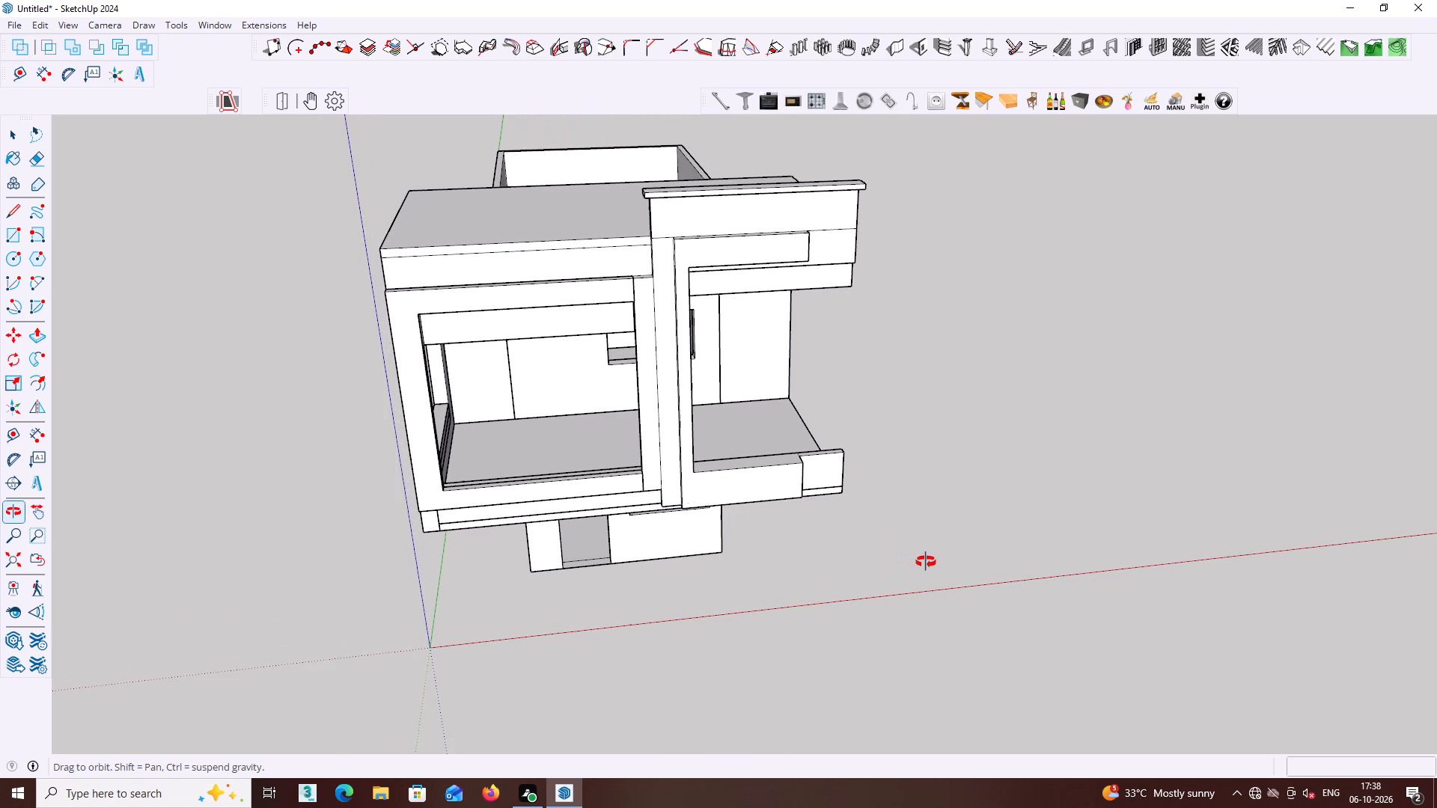
pyautogui.moveTo(926, 562); pyautogui.dragTo(927, 562, button='middle')
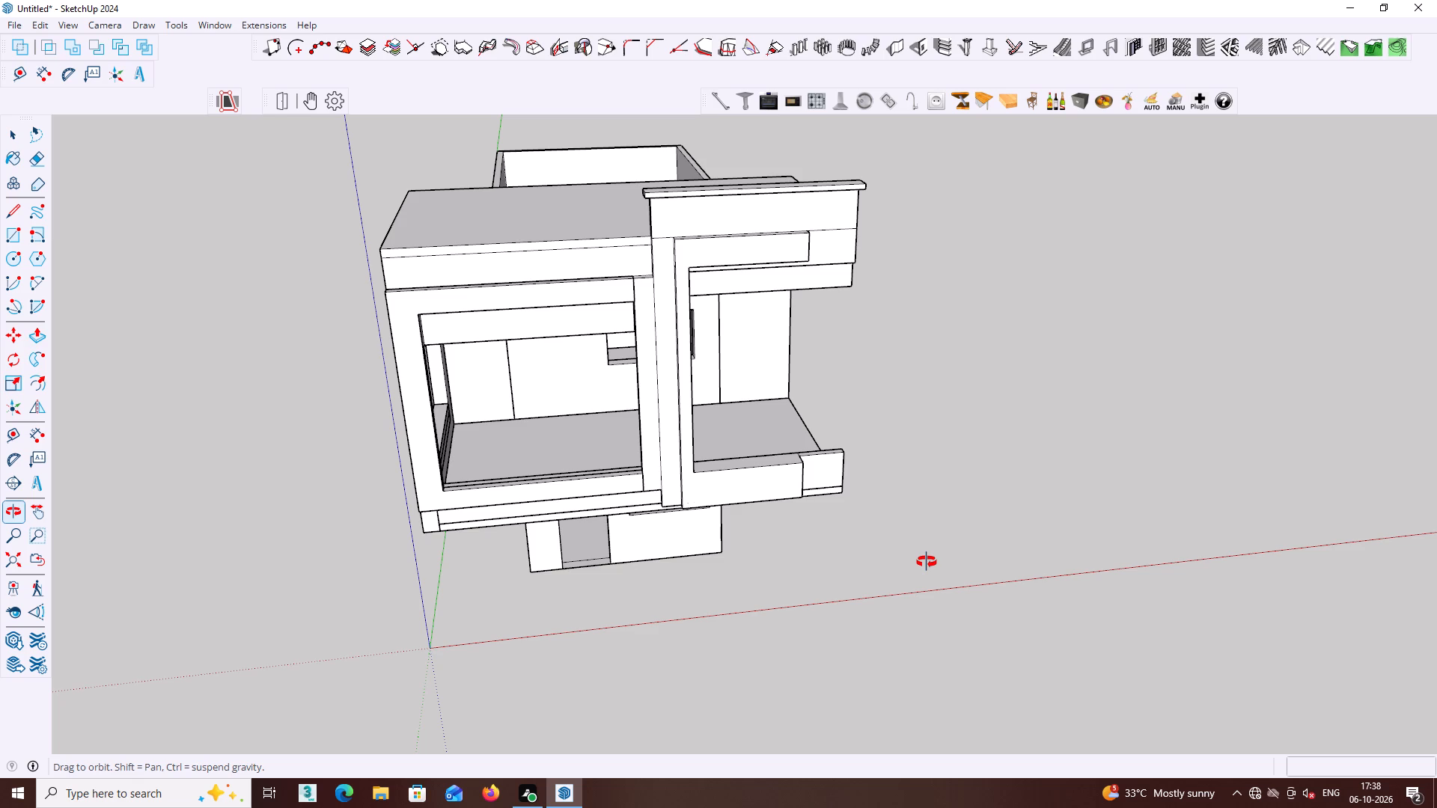
pyautogui.moveTo(927, 562); pyautogui.dragTo(731, 566, button='middle')
pyautogui.moveTo(784, 510); pyautogui.dragTo(862, 483, button='middle')
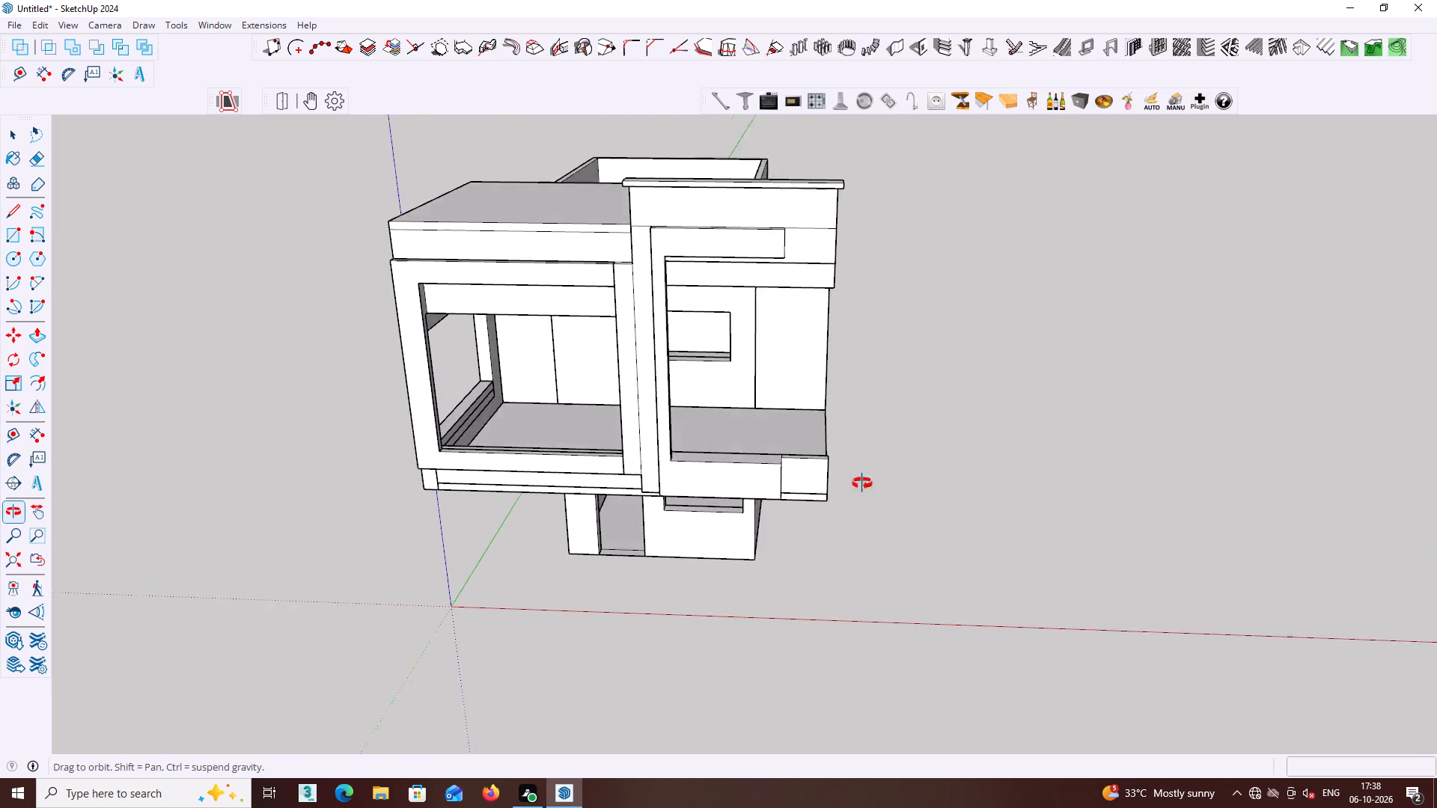
pyautogui.moveTo(862, 483); pyautogui.dragTo(819, 459, button='middle')
pyautogui.scroll(2, 730, 474)
pyautogui.moveTo(771, 468); pyautogui.dragTo(665, 464, button='middle')
pyautogui.scroll(3, 739, 471)
pyautogui.moveTo(731, 464); pyautogui.dragTo(632, 458, button='middle')
pyautogui.scroll(1, 724, 471)
pyautogui.click(677, 462)
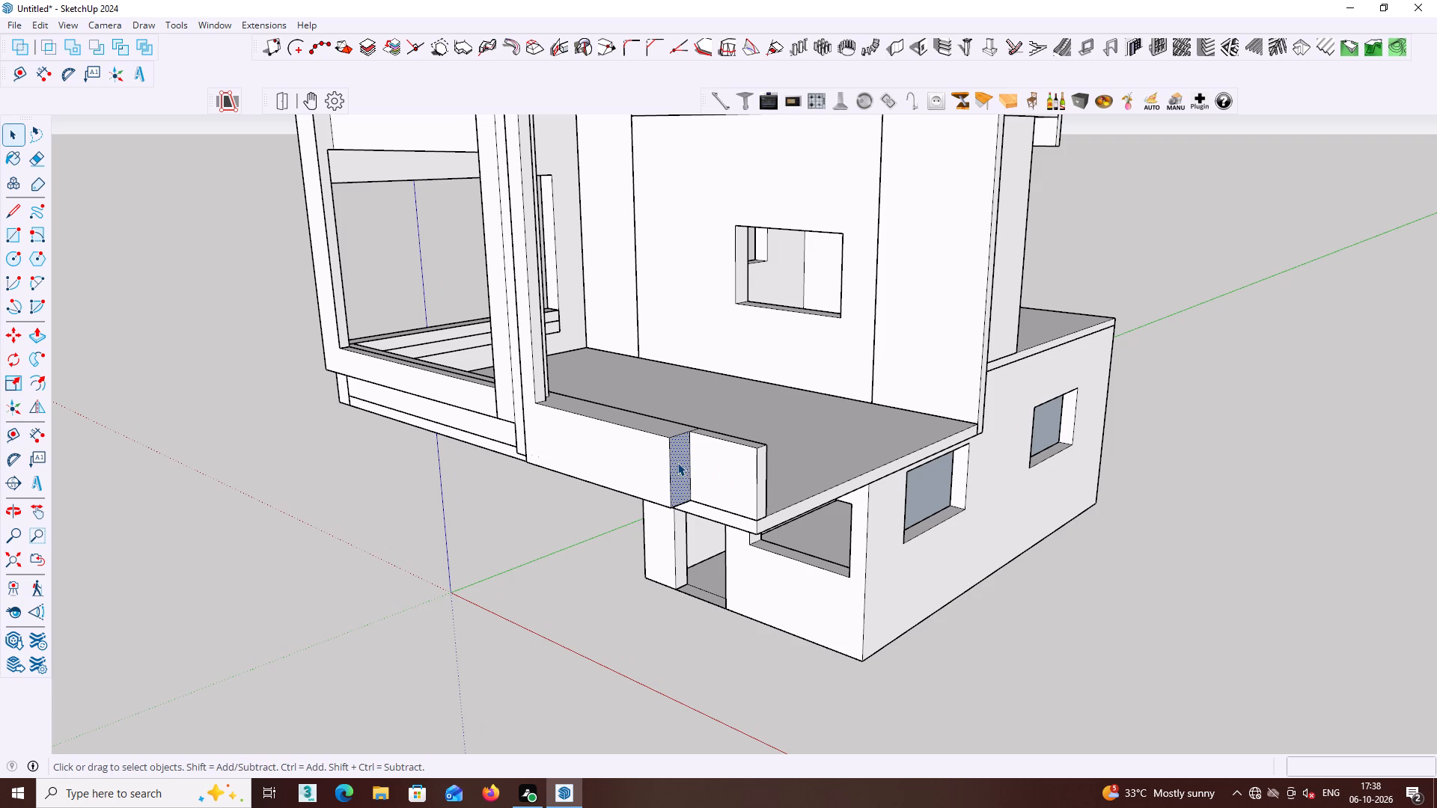
pyautogui.press('p')
pyautogui.click(677, 462)
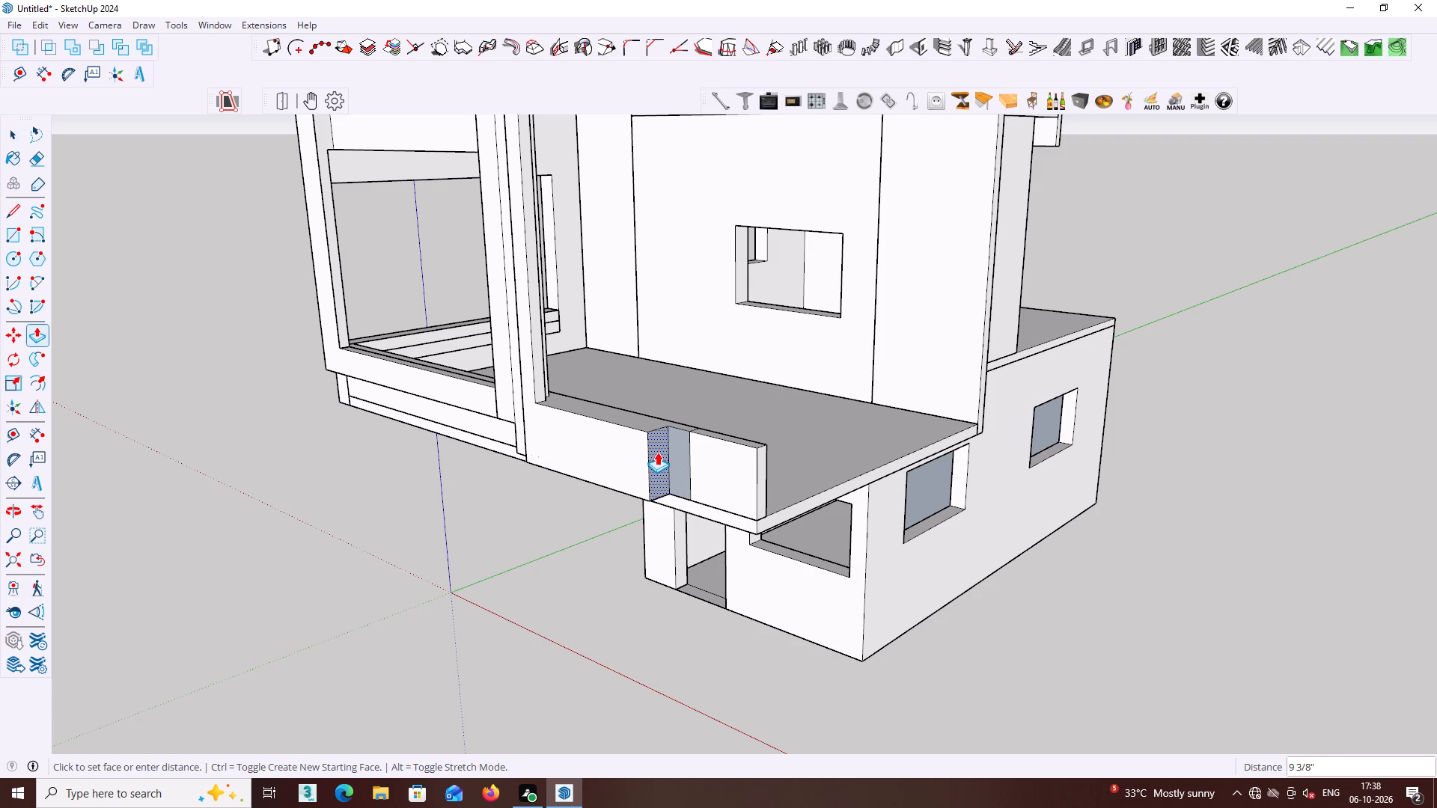
pyautogui.click(658, 452)
# Reverse the blue back-facing strip on the front of the balcony wall's set-back end segment.
pyautogui.moveTo(668, 454); pyautogui.dragTo(953, 472, button='middle')
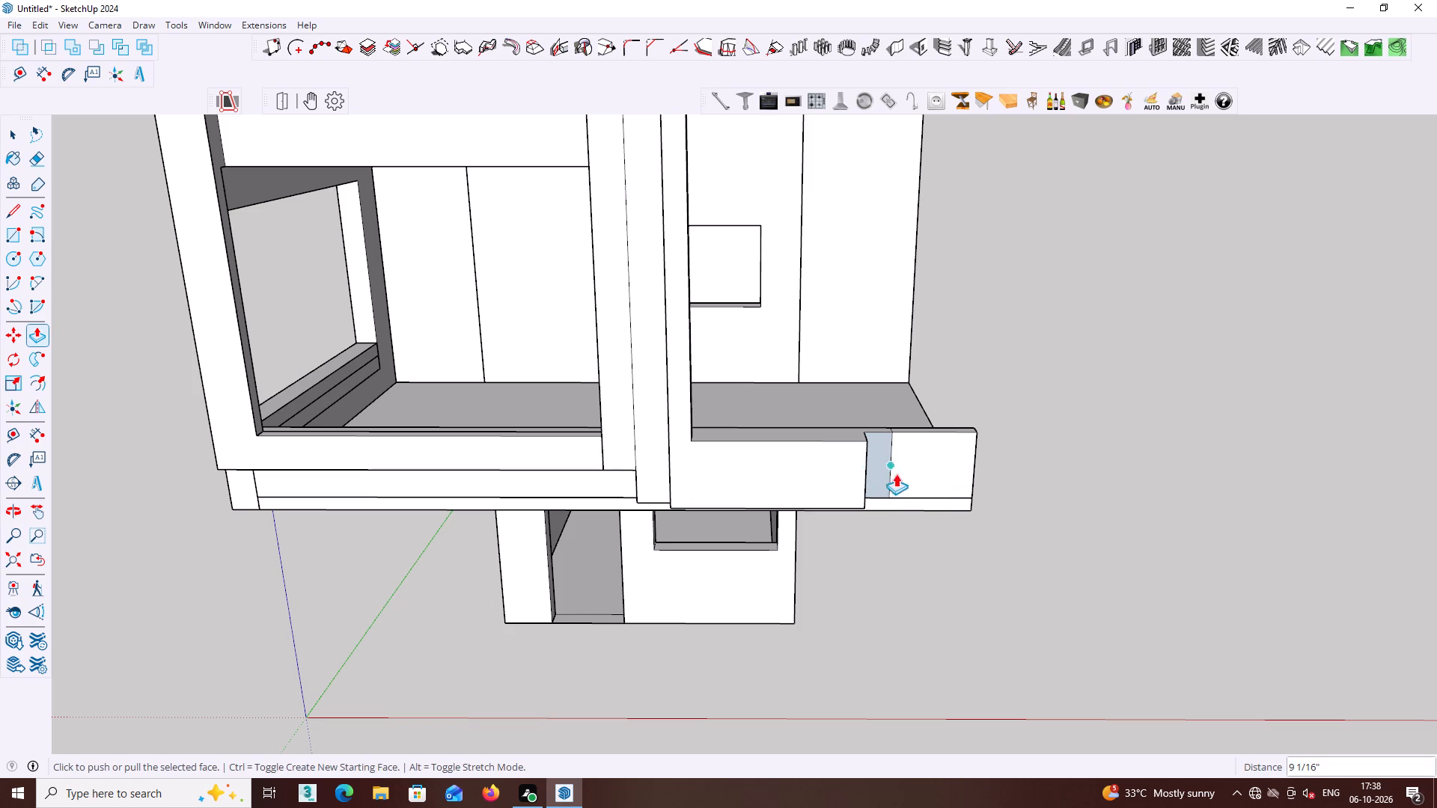
pyautogui.press('space')
pyautogui.click(878, 466)
pyautogui.rightClick(878, 466)
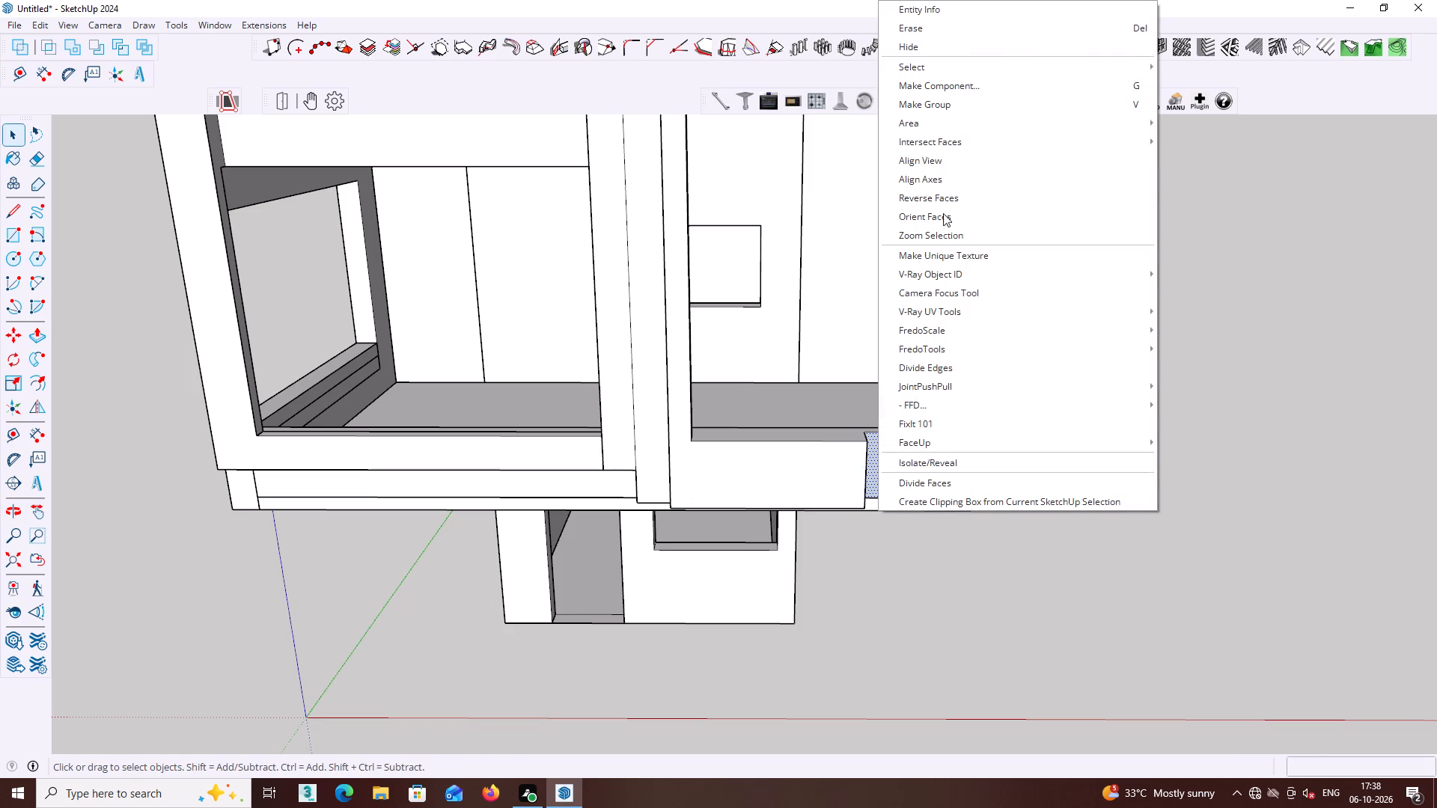
pyautogui.click(930, 198)
pyautogui.click(1087, 269)
# Erase the leftover vertical edge splitting the front face of the balcony wall's set-back end segment.
pyautogui.scroll(2, 903, 486)
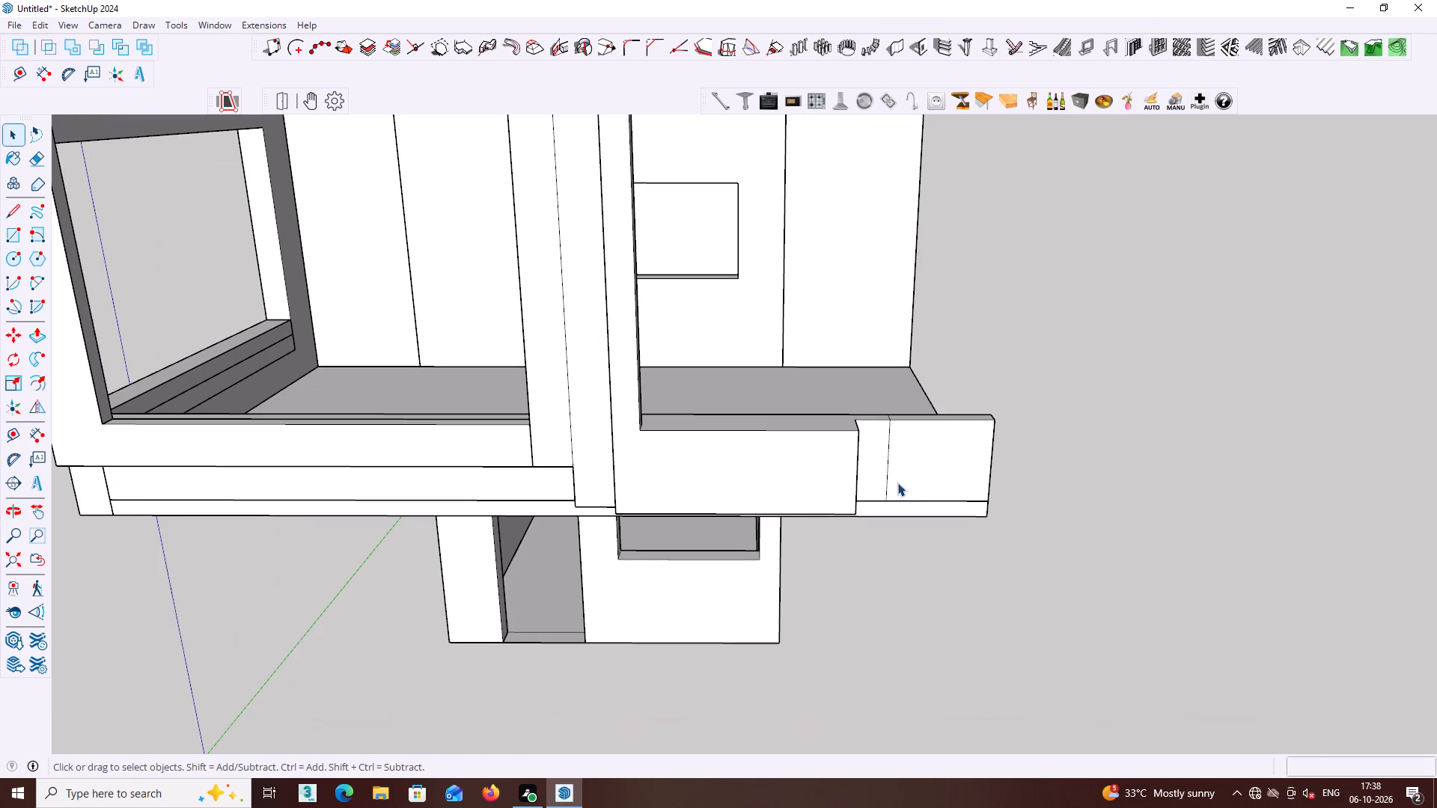
pyautogui.press('e')
pyautogui.click(888, 477)
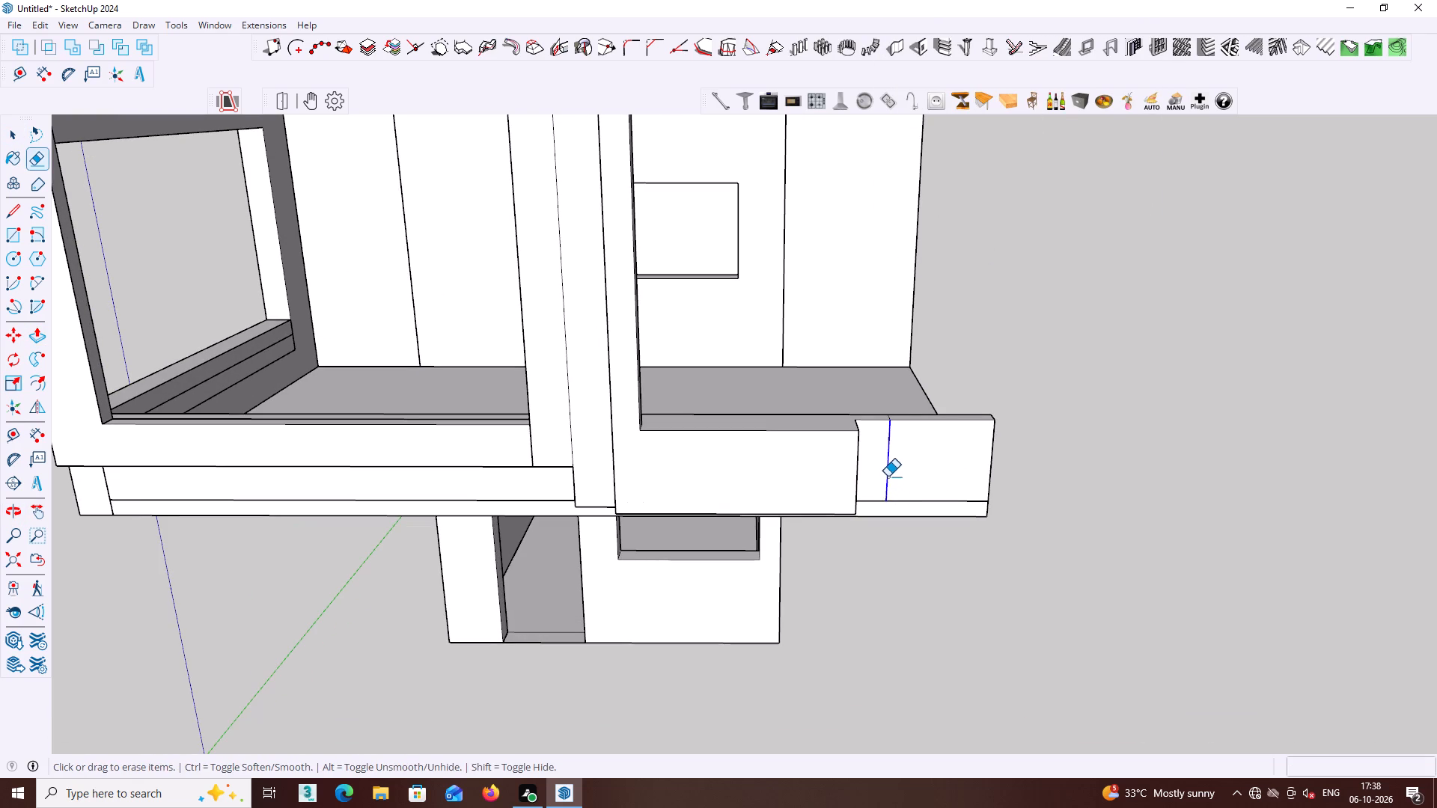
pyautogui.moveTo(889, 432); pyautogui.dragTo(896, 522, button='middle')
pyautogui.scroll(4, 892, 453)
pyautogui.click(888, 437)
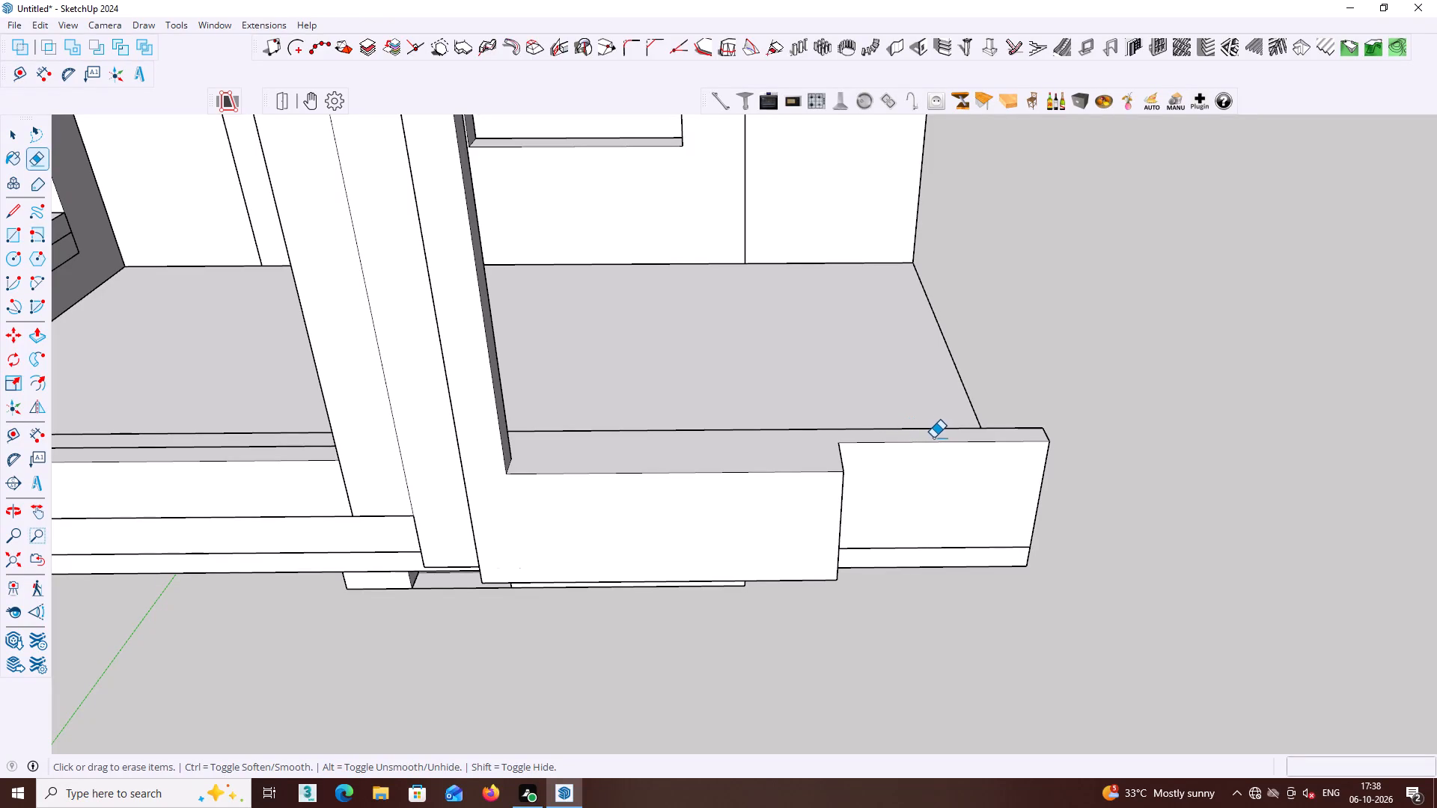
pyautogui.press('space')
# Push/Pull the end face of the projecting upper band 9 1/16" inward, aligned with the balcony wall's step below.
pyautogui.scroll(-3, 901, 380)
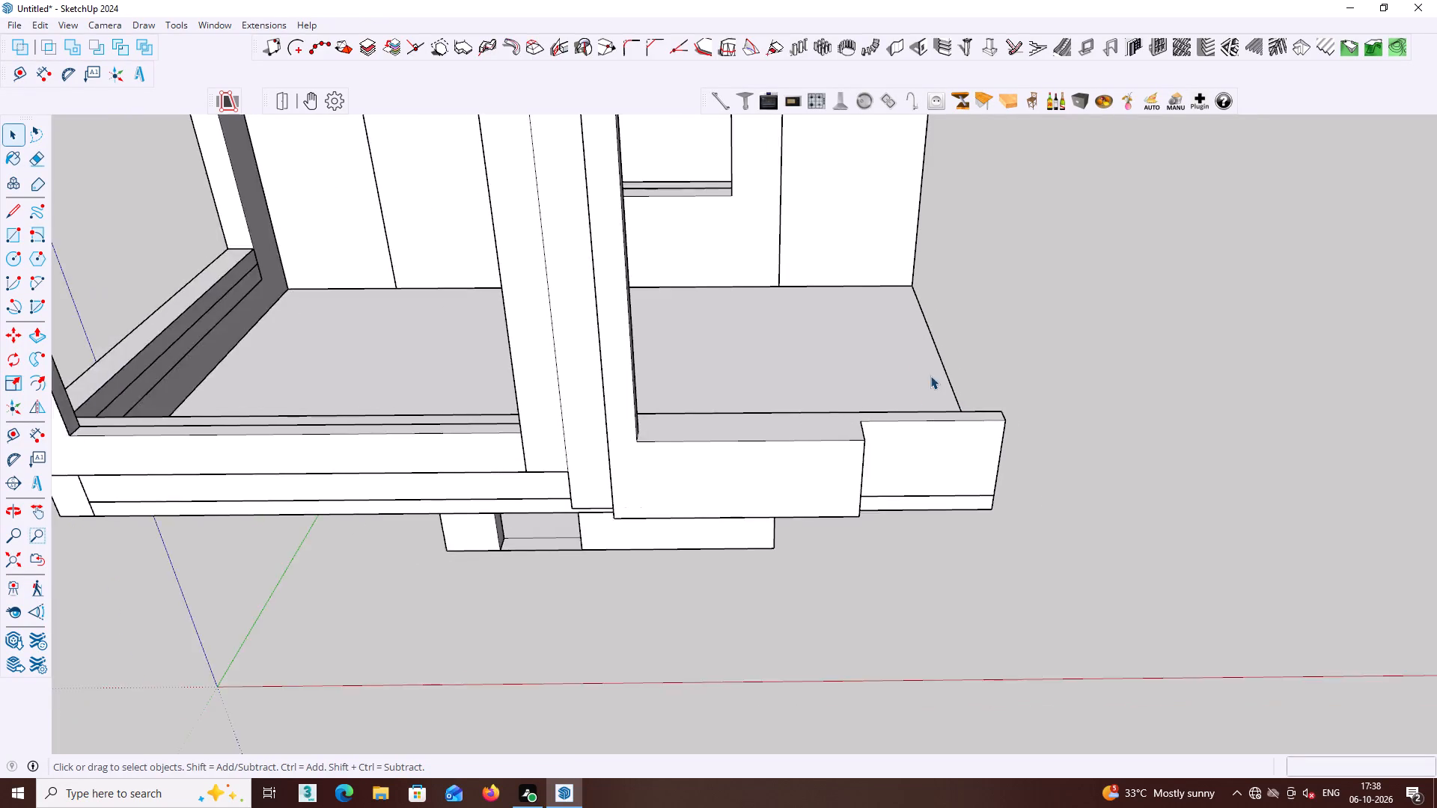
pyautogui.scroll(-6, 930, 376)
pyautogui.middleClick(938, 376)
pyautogui.middleClick(938, 376)
pyautogui.keyDown('shift'); pyautogui.moveTo(938, 376); pyautogui.dragTo(910, 531, button='middle'); pyautogui.keyUp('shift')
pyautogui.moveTo(617, 305); pyautogui.dragTo(718, 210, button='middle')
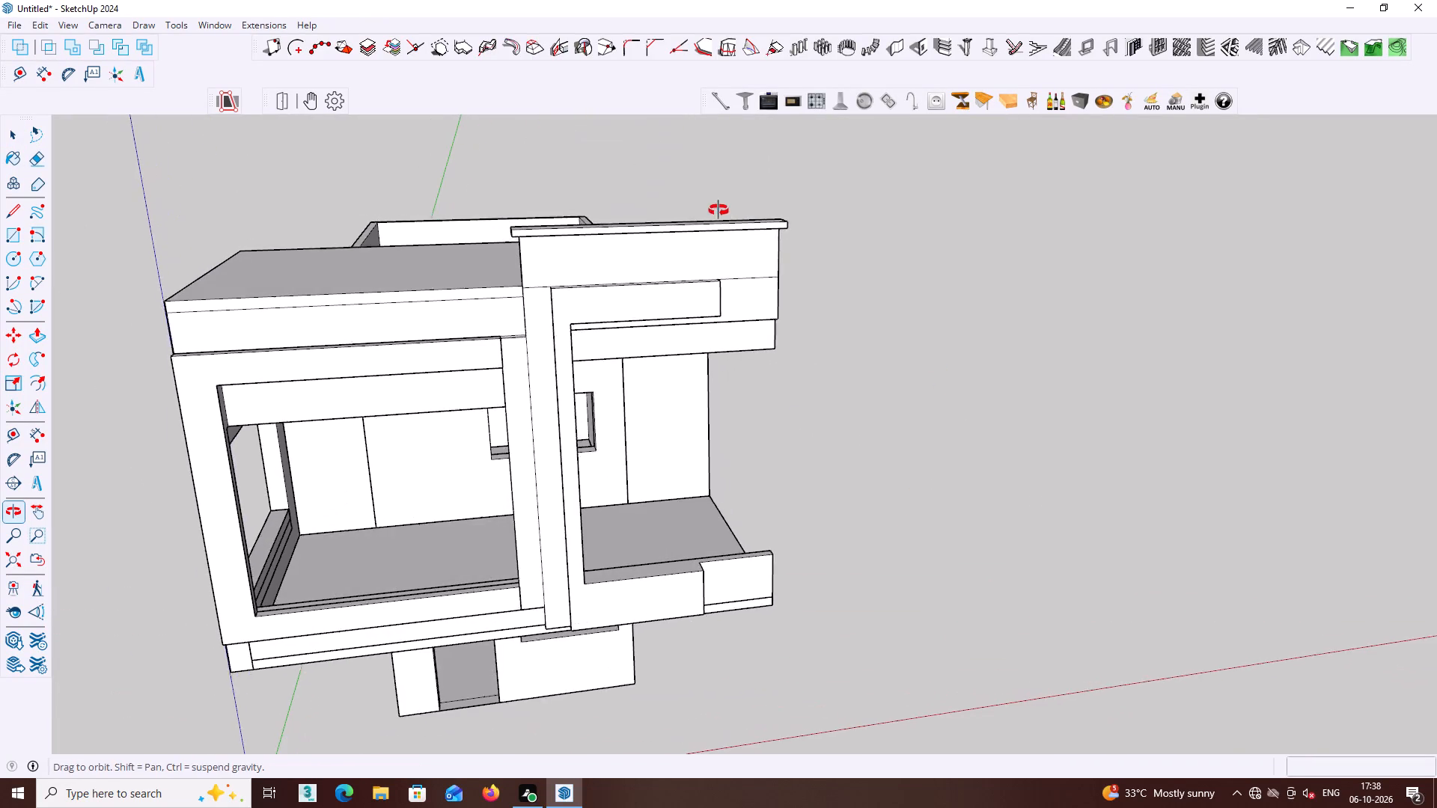
pyautogui.moveTo(718, 210); pyautogui.dragTo(719, 210, button='middle')
pyautogui.moveTo(724, 404); pyautogui.dragTo(874, 341, button='middle')
pyautogui.moveTo(874, 341); pyautogui.dragTo(566, 340, button='middle')
pyautogui.moveTo(823, 236); pyautogui.dragTo(645, 233, button='middle')
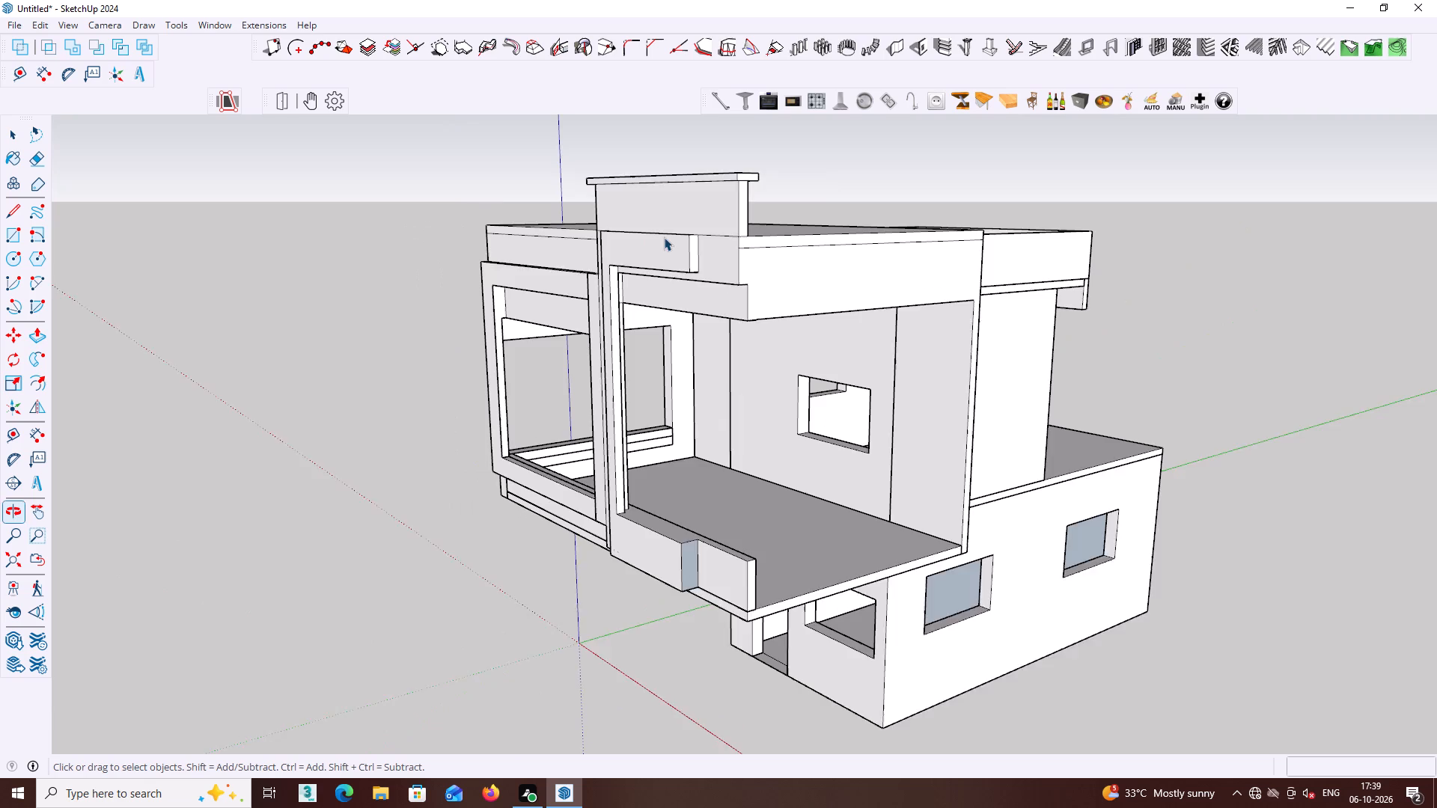
pyautogui.scroll(2, 660, 236)
pyautogui.click(702, 257)
pyautogui.press('p')
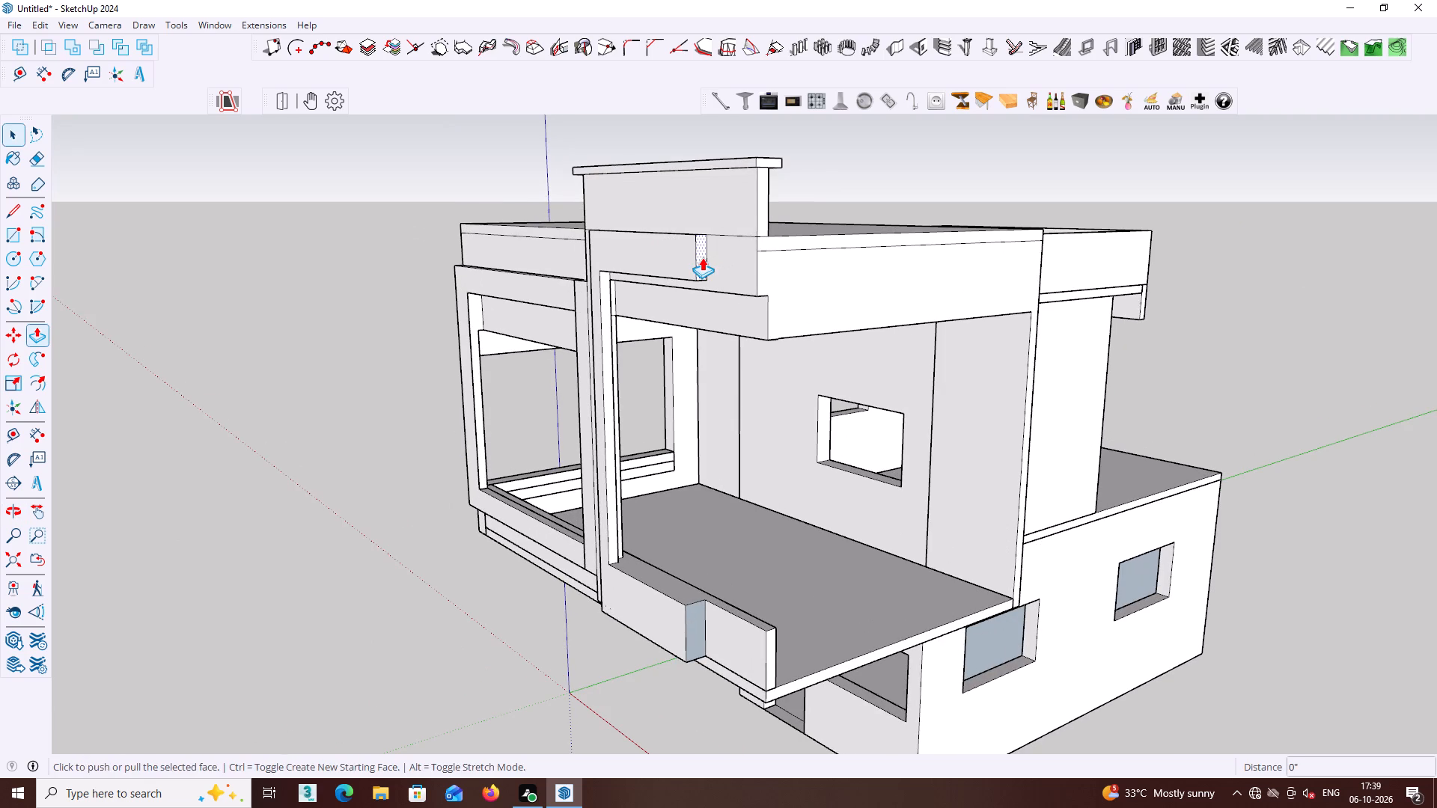
pyautogui.click(702, 257)
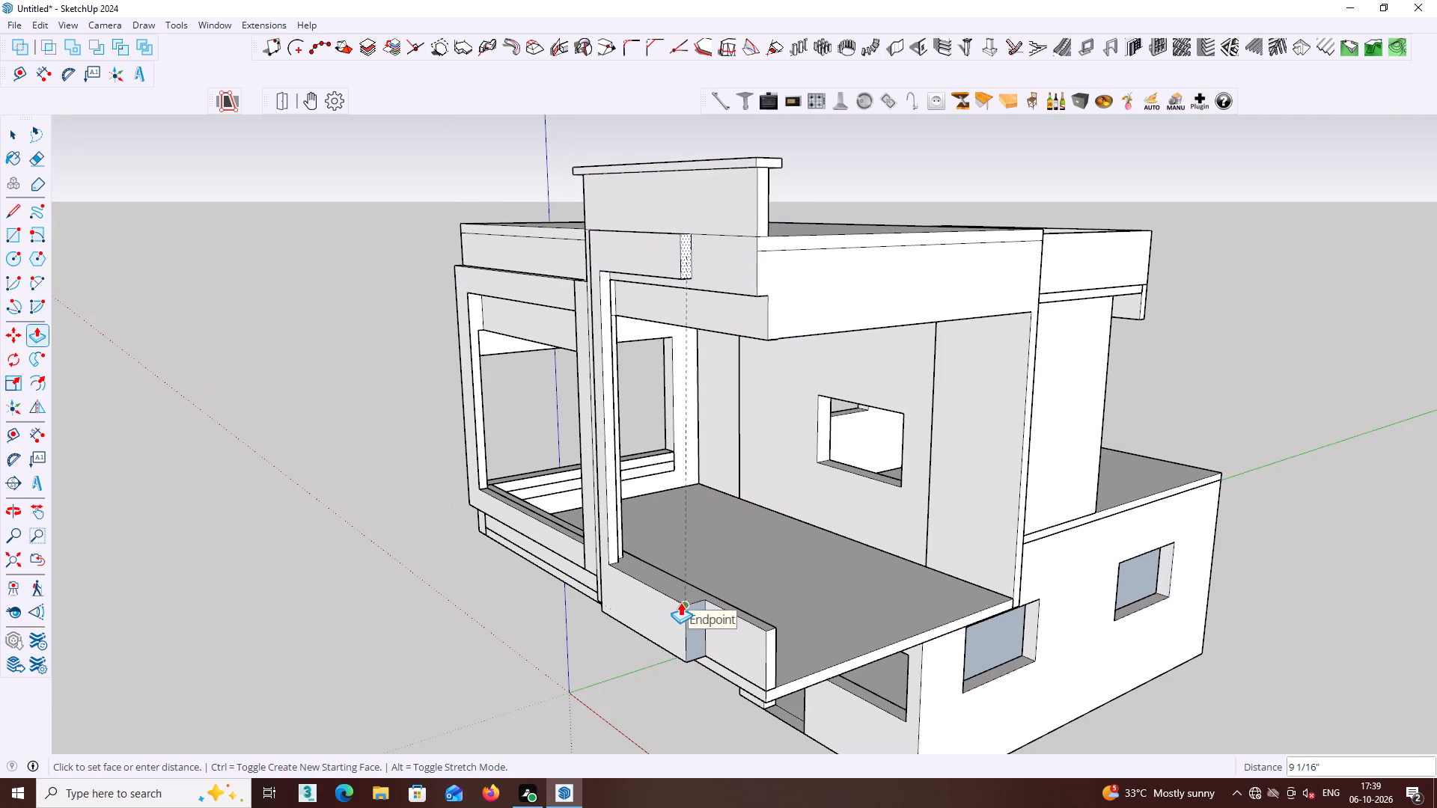
pyautogui.click(680, 602)
pyautogui.press('space')
# Reverse the blue return face at the balcony wall's step so its front side faces outward.
pyautogui.scroll(-2, 948, 565)
pyautogui.click(1370, 447)
pyautogui.scroll(-2, 1200, 432)
pyautogui.click(1179, 436)
pyautogui.scroll(-2, 1161, 424)
pyautogui.scroll(4, 835, 576)
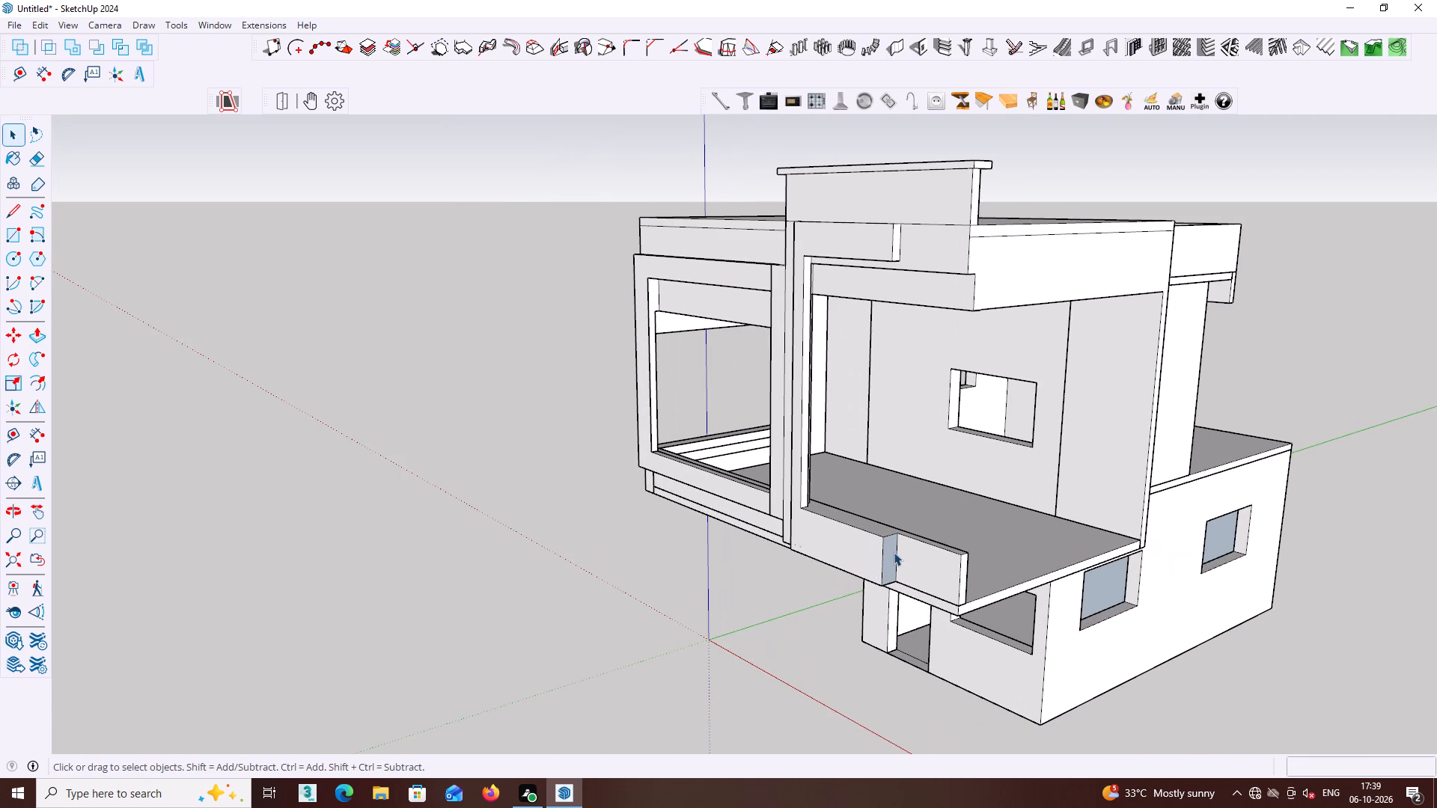
pyautogui.click(894, 552)
pyautogui.rightClick(885, 553)
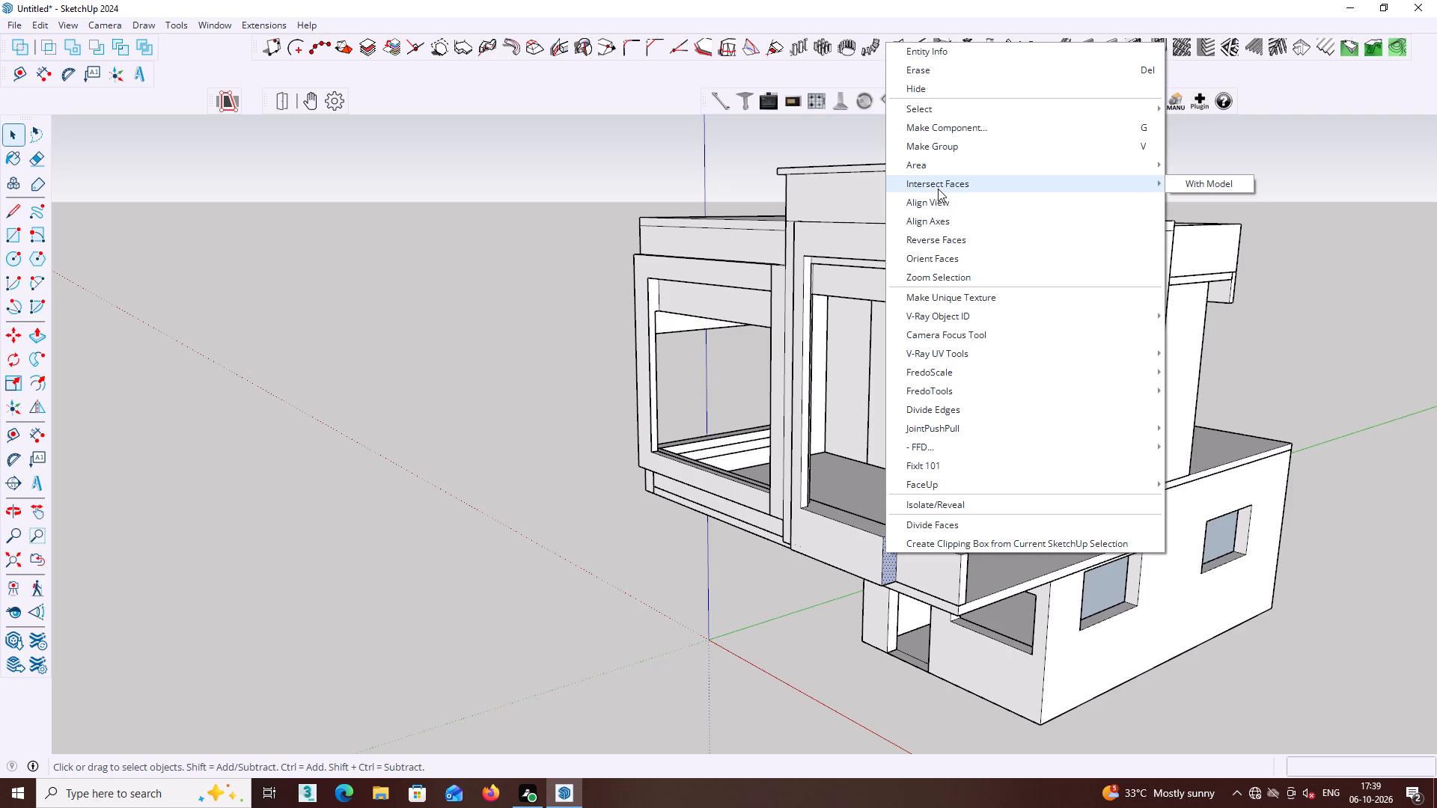
pyautogui.click(938, 189)
pyautogui.click(940, 242)
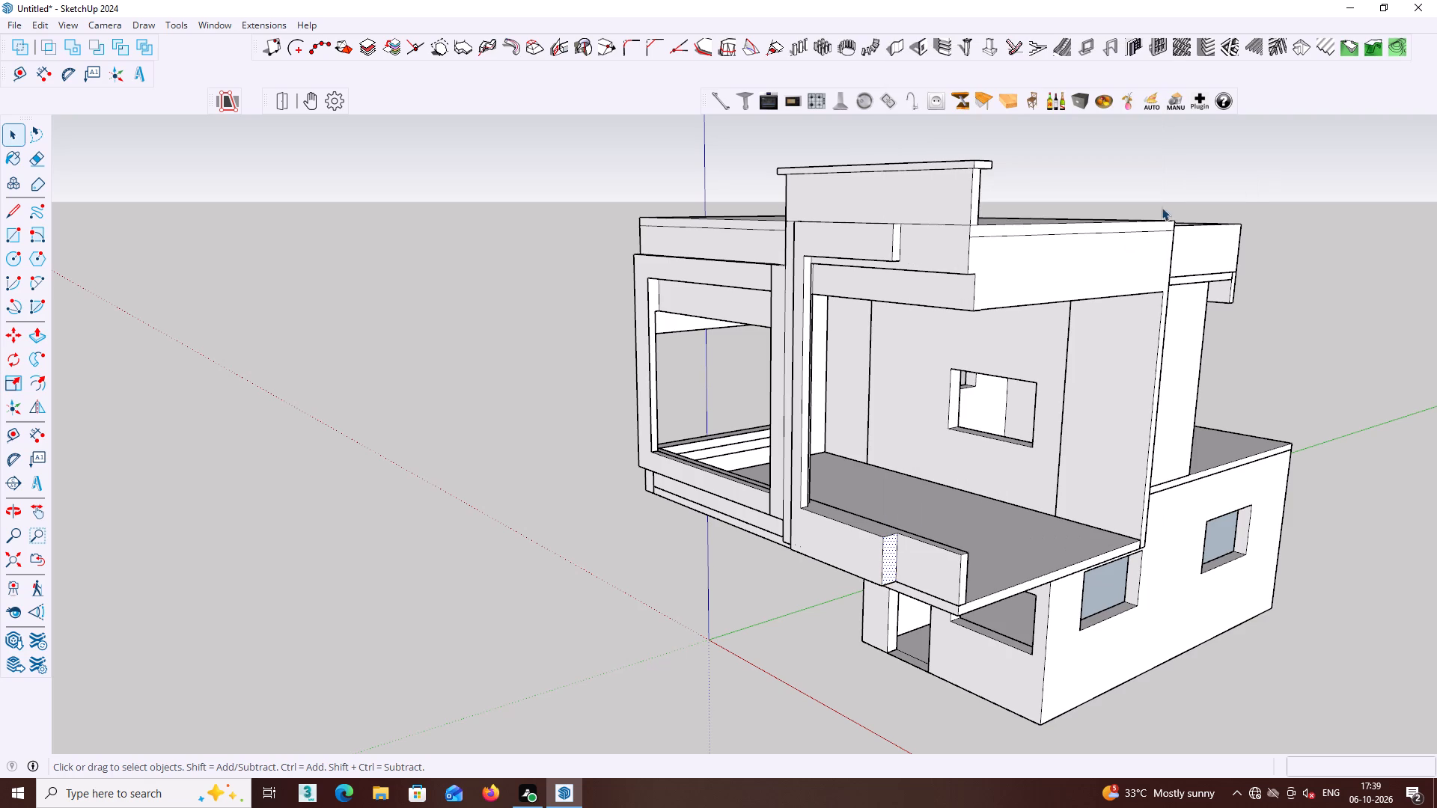
pyautogui.click(1162, 191)
# Examine the front of the house, checking the projecting band's end against the balcony wall's step.
pyautogui.scroll(-5, 1108, 299)
pyautogui.middleClick(1025, 463)
pyautogui.moveTo(985, 470); pyautogui.dragTo(1233, 449, button='middle')
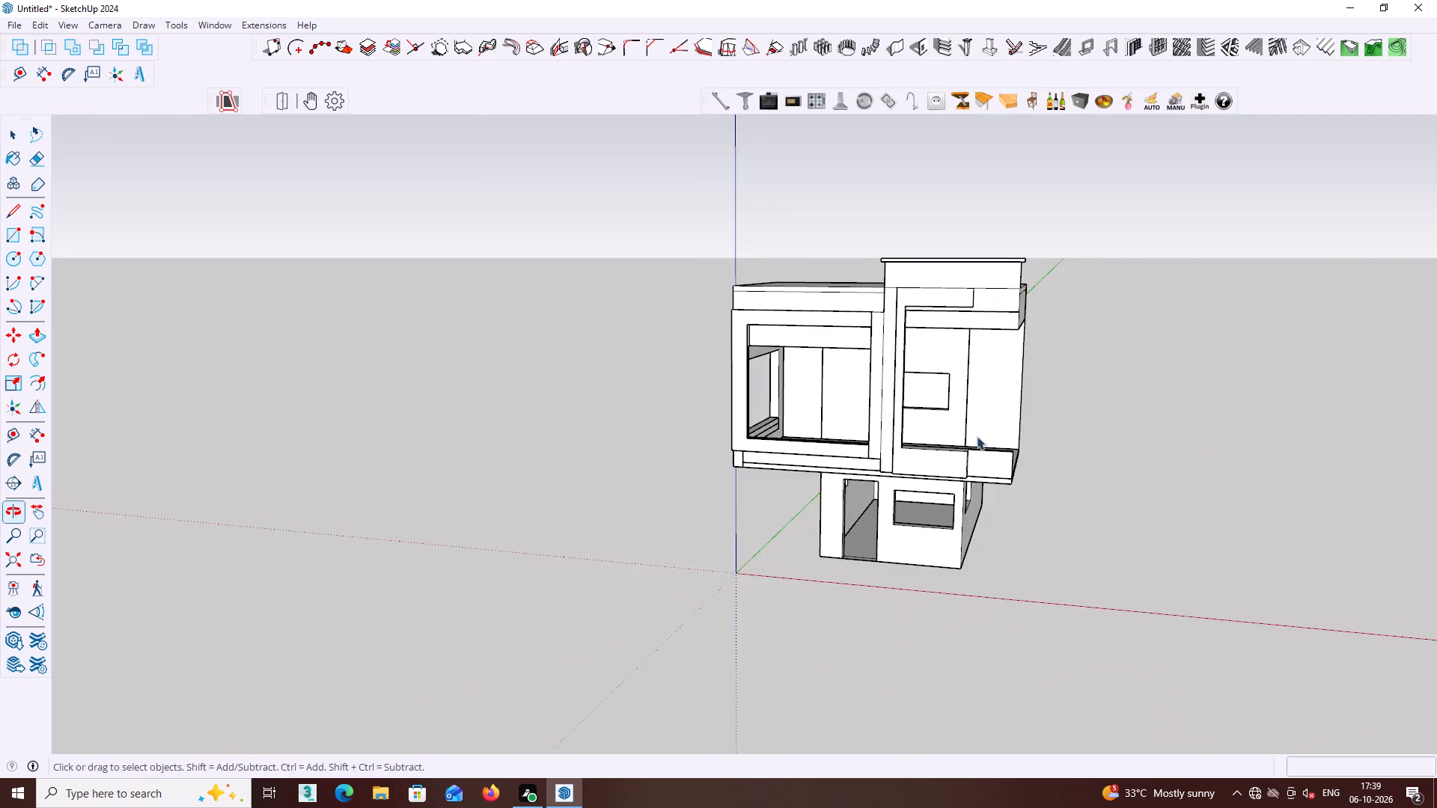
pyautogui.moveTo(812, 408); pyautogui.dragTo(981, 423, button='middle')
pyautogui.scroll(-1, 981, 423)
pyautogui.moveTo(924, 445); pyautogui.dragTo(1024, 417, button='middle')
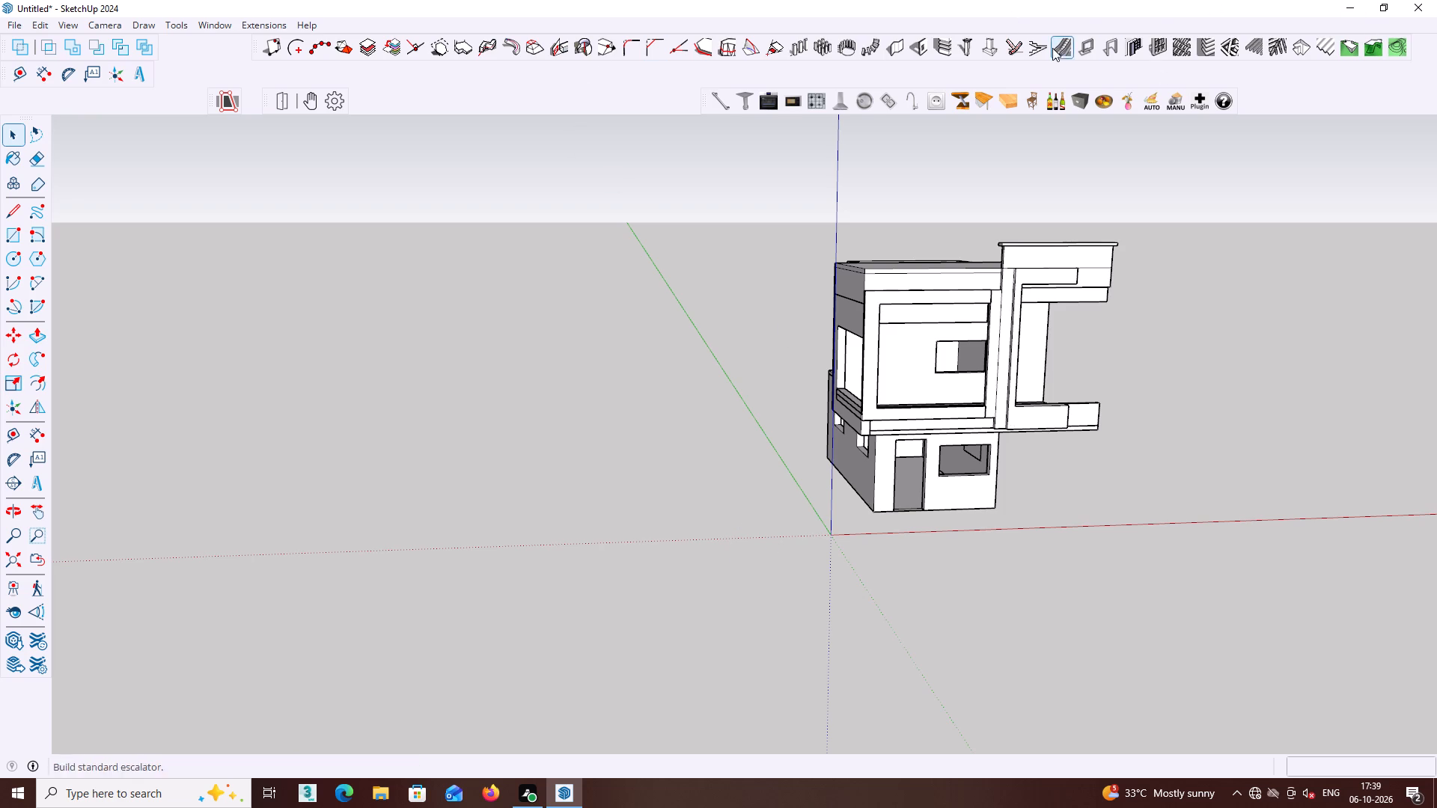
pyautogui.rightClick(590, 82)
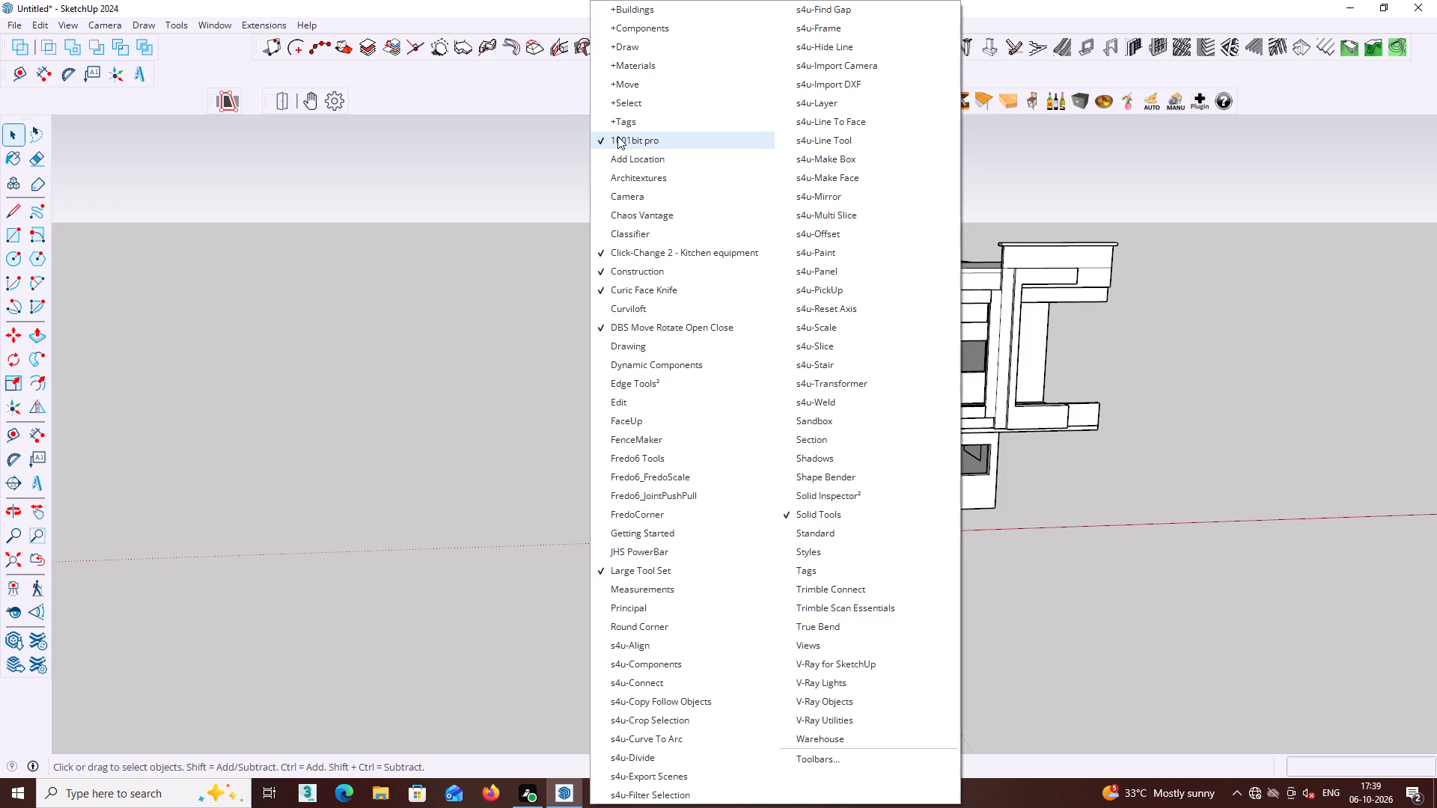
pyautogui.click(543, 117)
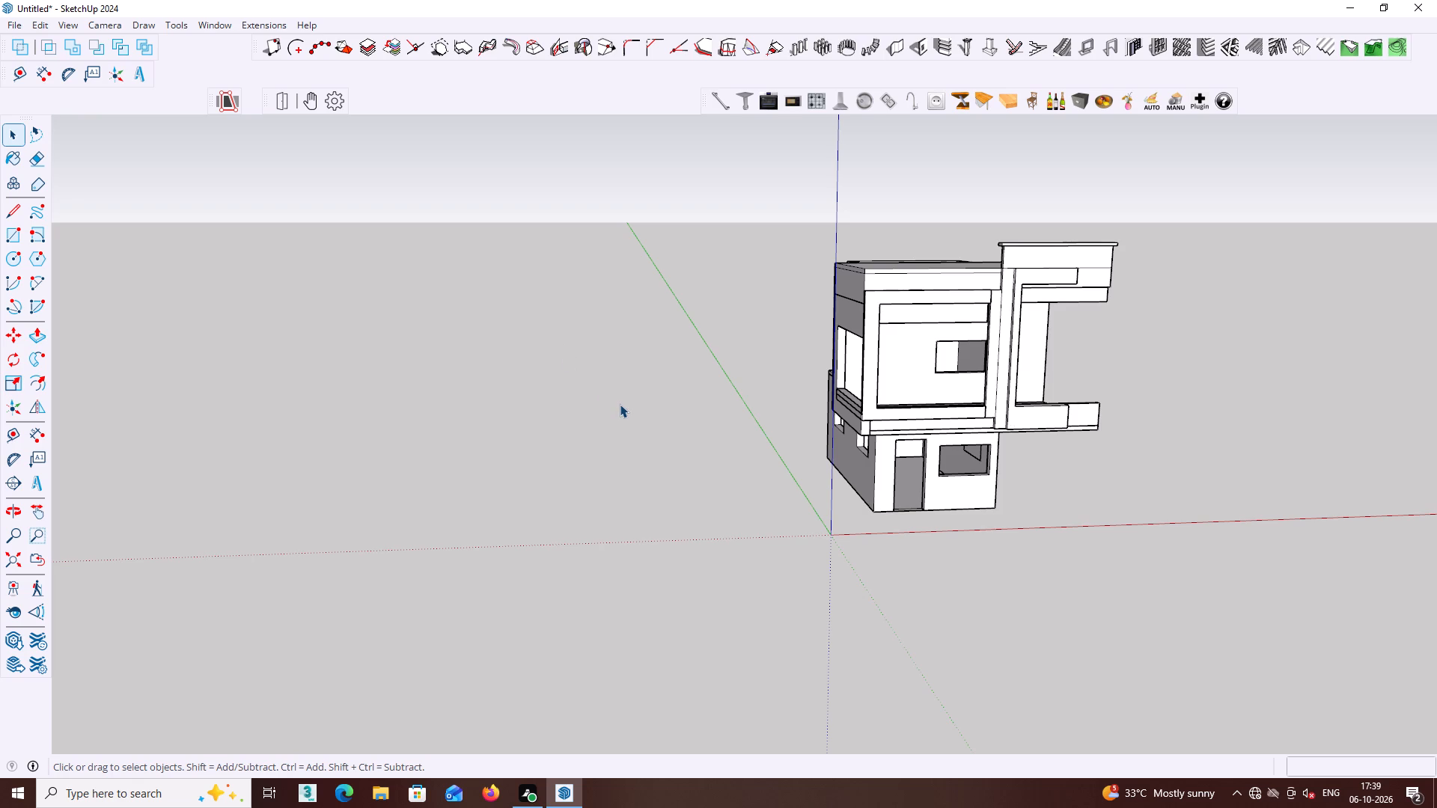
# Examine the whole house from the front, side, above and below, reviewing the projecting frame, openings and balcony wall.
pyautogui.scroll(-2, 677, 497)
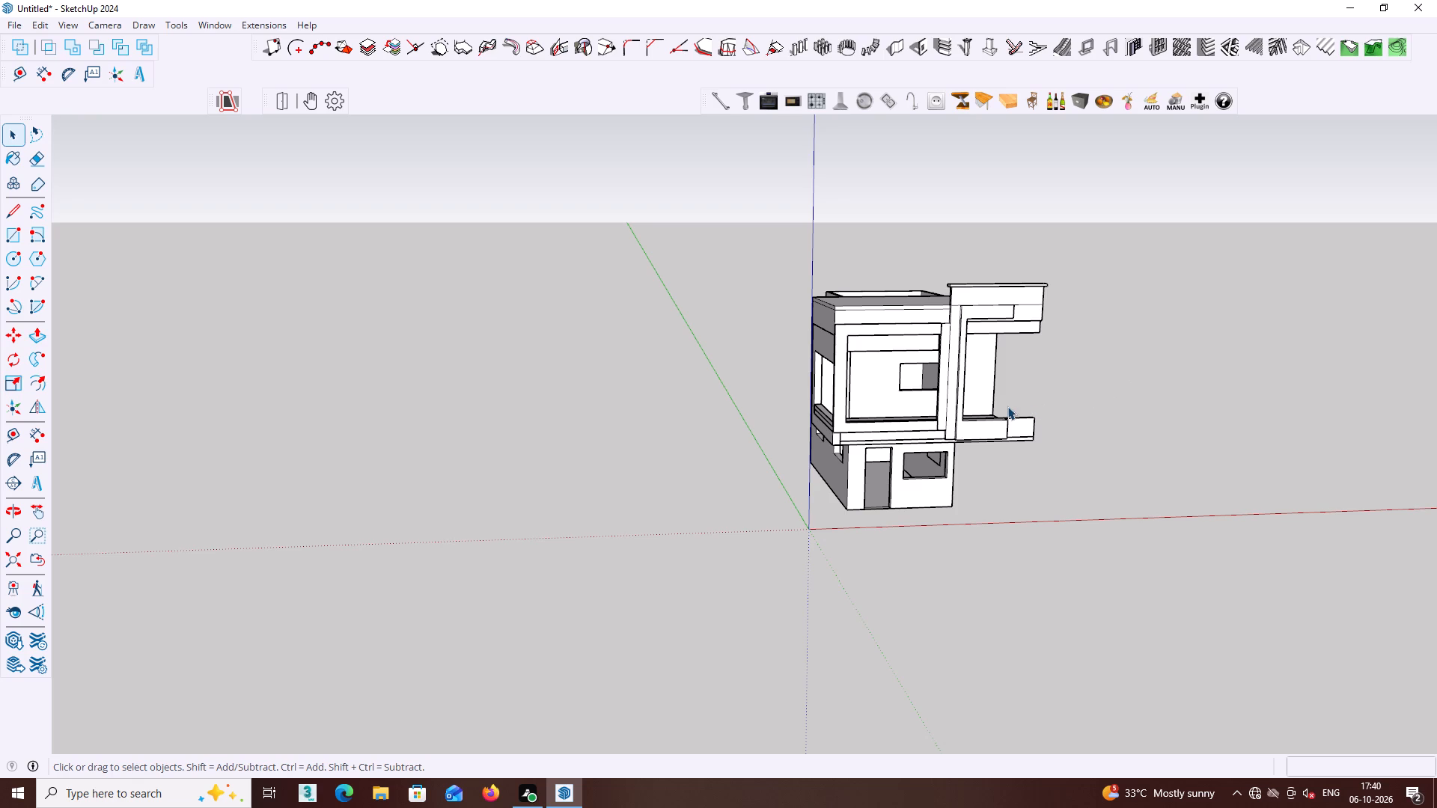
pyautogui.scroll(2, 930, 389)
pyautogui.moveTo(899, 389); pyautogui.dragTo(998, 409, button='middle')
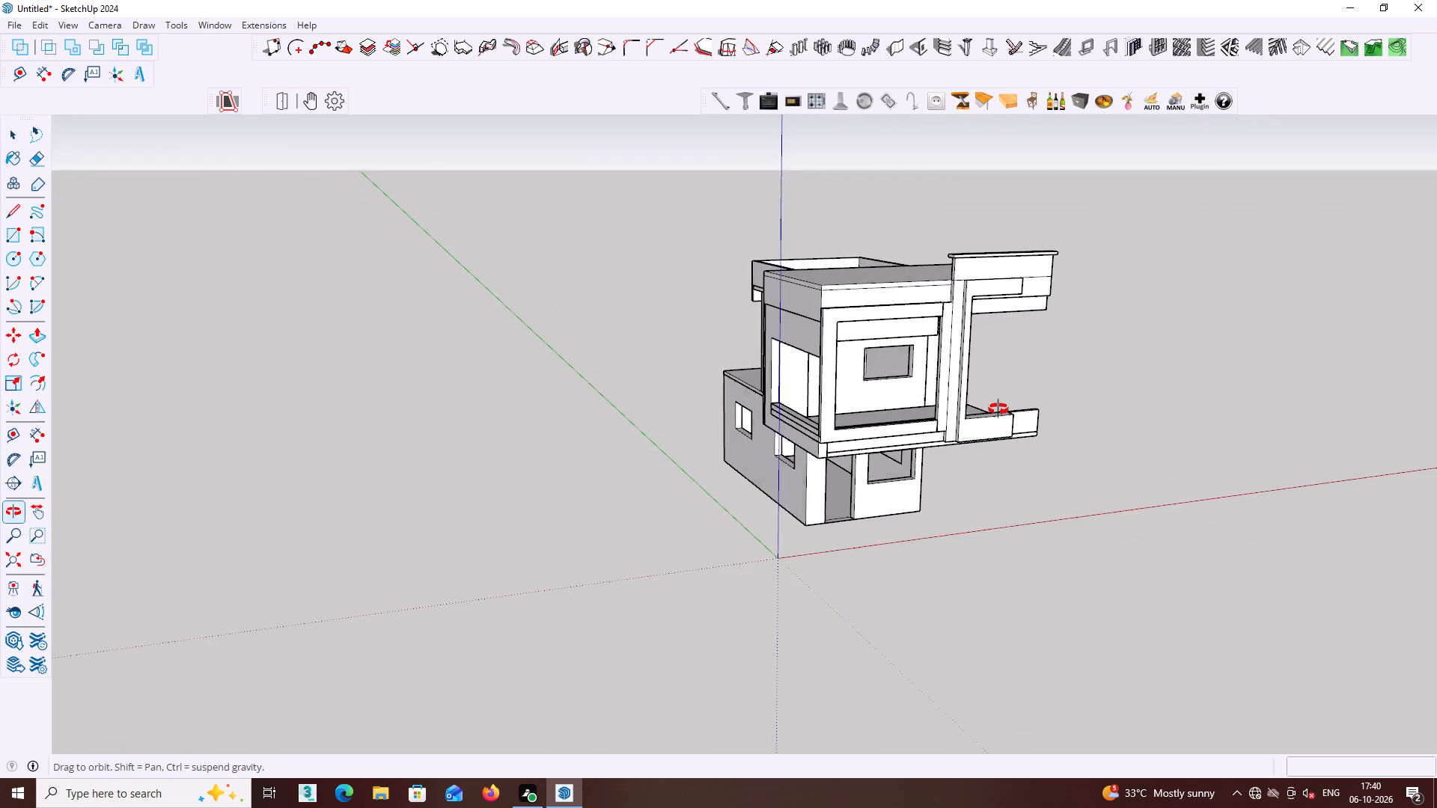
pyautogui.moveTo(998, 409); pyautogui.dragTo(999, 409, button='middle')
pyautogui.scroll(8, 916, 383)
pyautogui.moveTo(891, 352); pyautogui.dragTo(830, 257, button='middle')
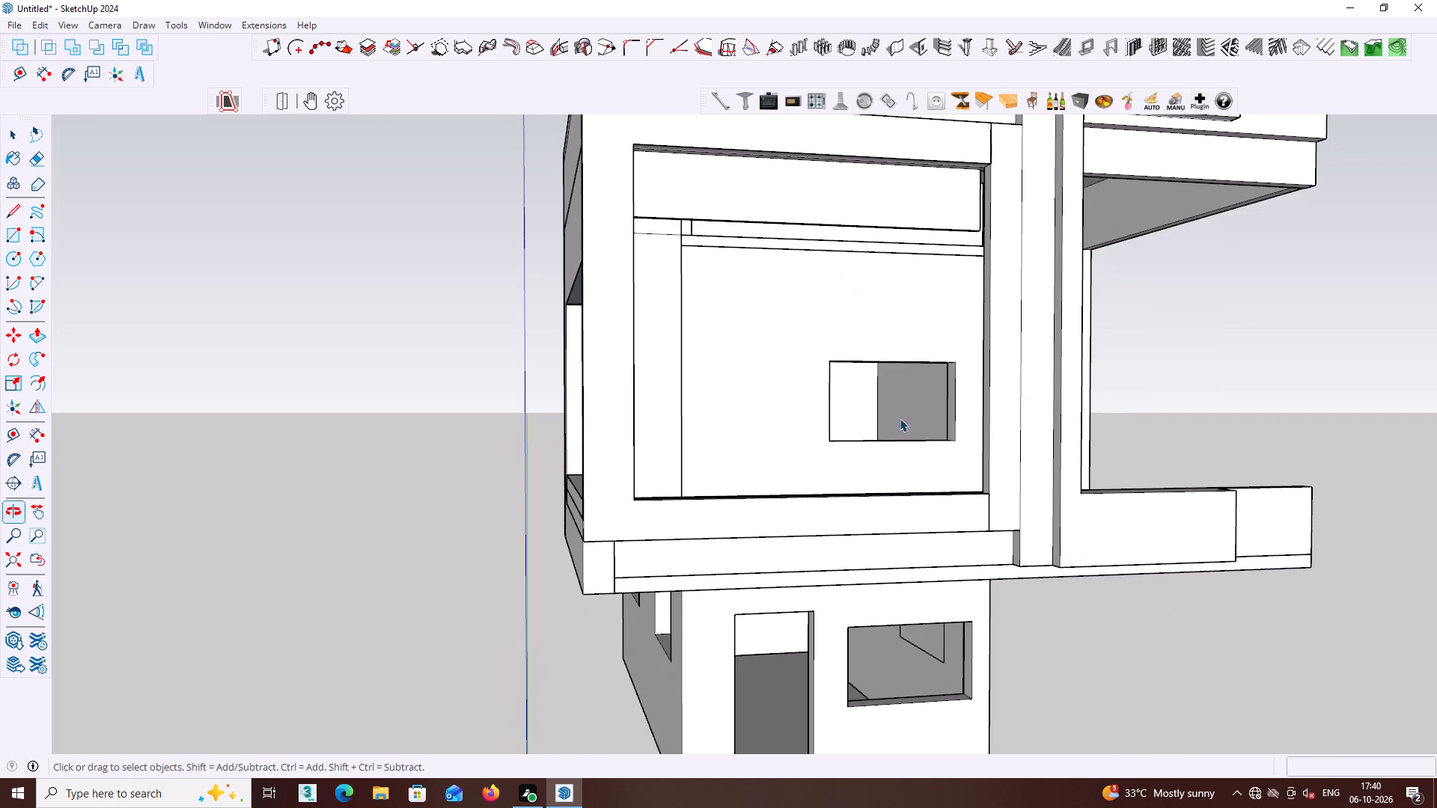
pyautogui.moveTo(919, 533); pyautogui.dragTo(944, 596, button='middle')
pyautogui.scroll(-2, 946, 594)
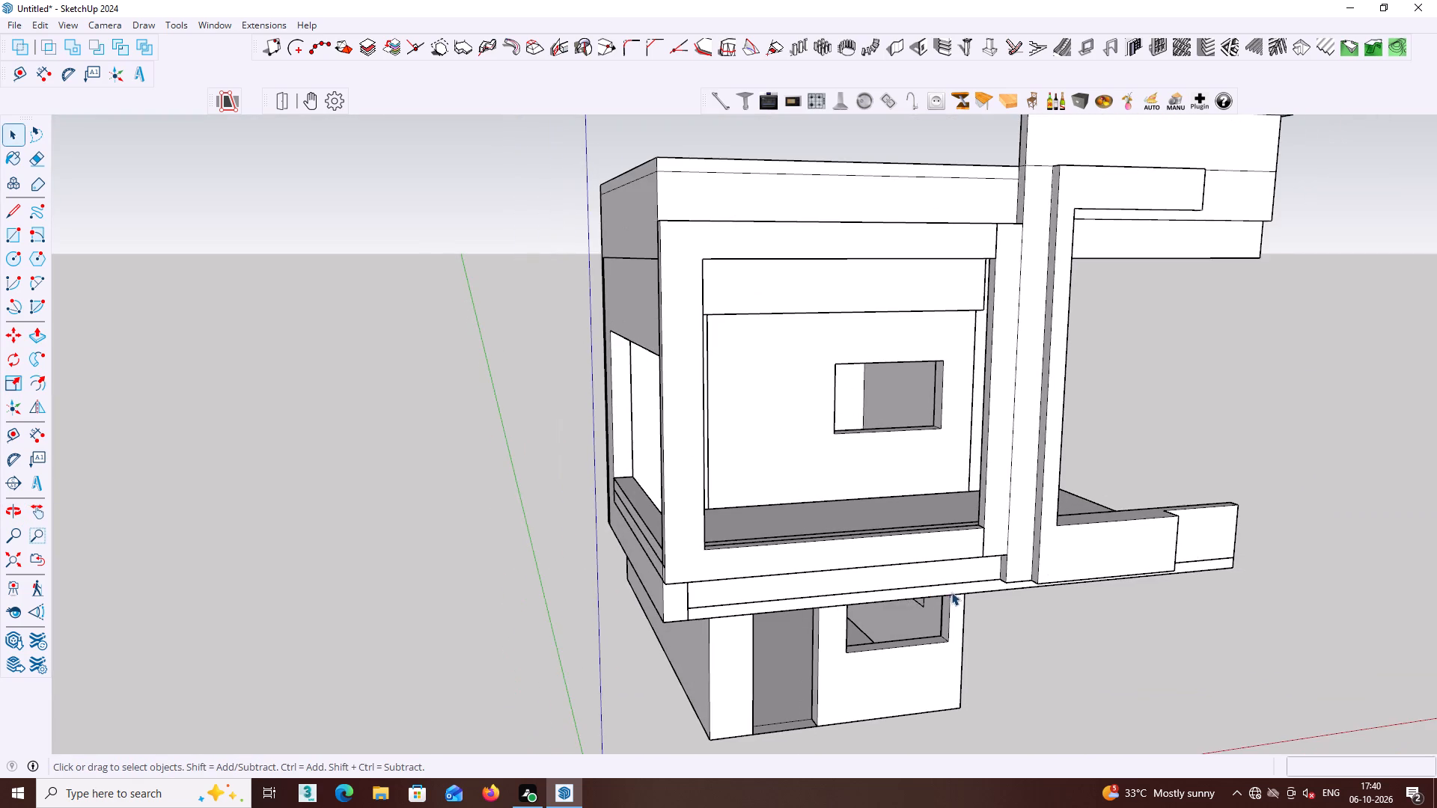
pyautogui.keyDown('shift'); pyautogui.moveTo(954, 592); pyautogui.dragTo(778, 501, button='middle'); pyautogui.keyUp('shift')
pyautogui.scroll(-1, 789, 540)
pyautogui.moveTo(809, 561); pyautogui.dragTo(1251, 478, button='middle')
pyautogui.scroll(-2, 976, 511)
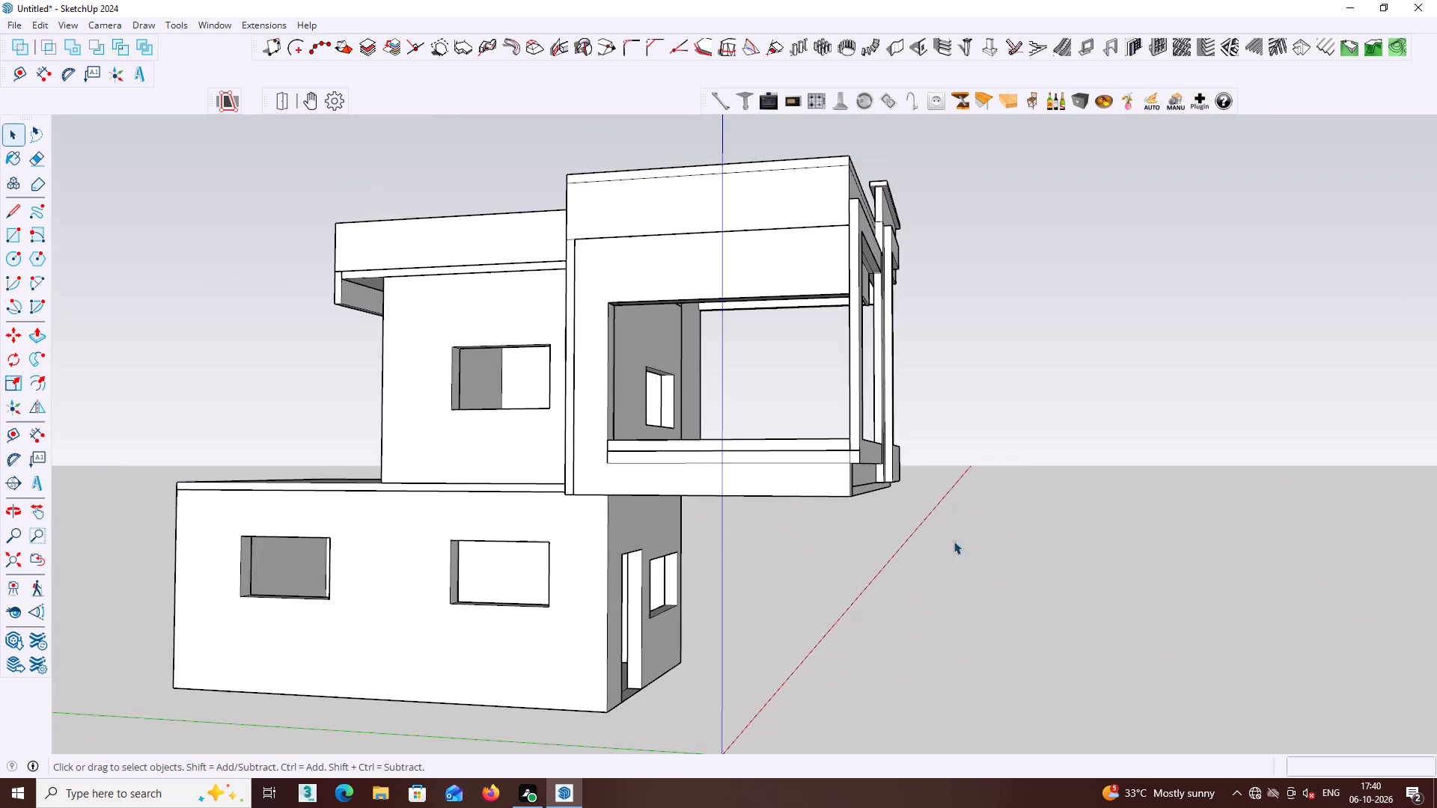
pyautogui.moveTo(643, 593); pyautogui.dragTo(364, 678, button='middle')
pyautogui.moveTo(929, 616); pyautogui.dragTo(800, 618, button='middle')
pyautogui.scroll(-3, 806, 619)
pyautogui.keyDown('shift'); pyautogui.moveTo(882, 622); pyautogui.dragTo(727, 624, button='middle'); pyautogui.keyUp('shift')
pyautogui.moveTo(757, 520); pyautogui.dragTo(633, 515, button='middle')
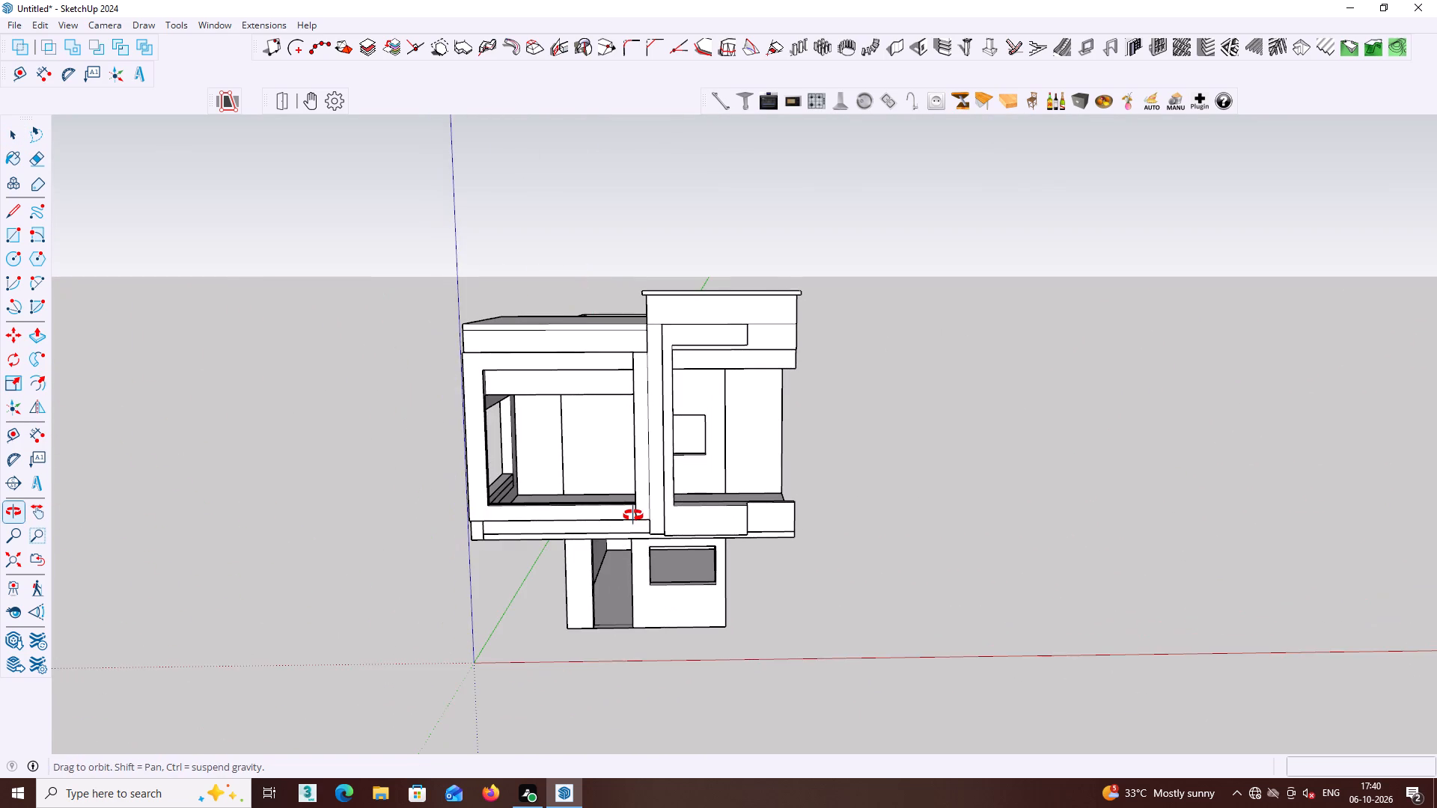
pyautogui.moveTo(633, 515); pyautogui.dragTo(629, 515, button='middle')
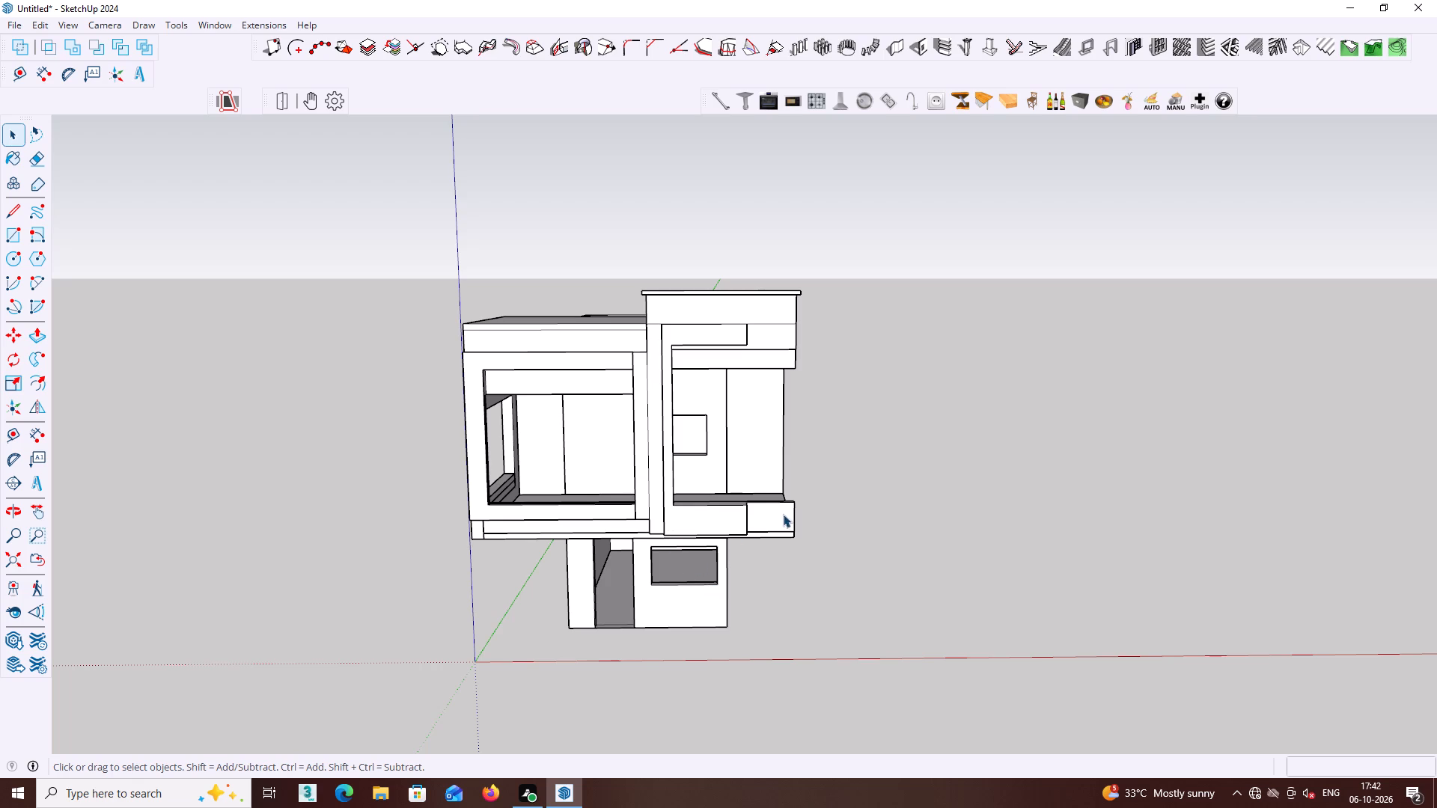
pyautogui.moveTo(784, 513); pyautogui.dragTo(823, 617, button='middle')
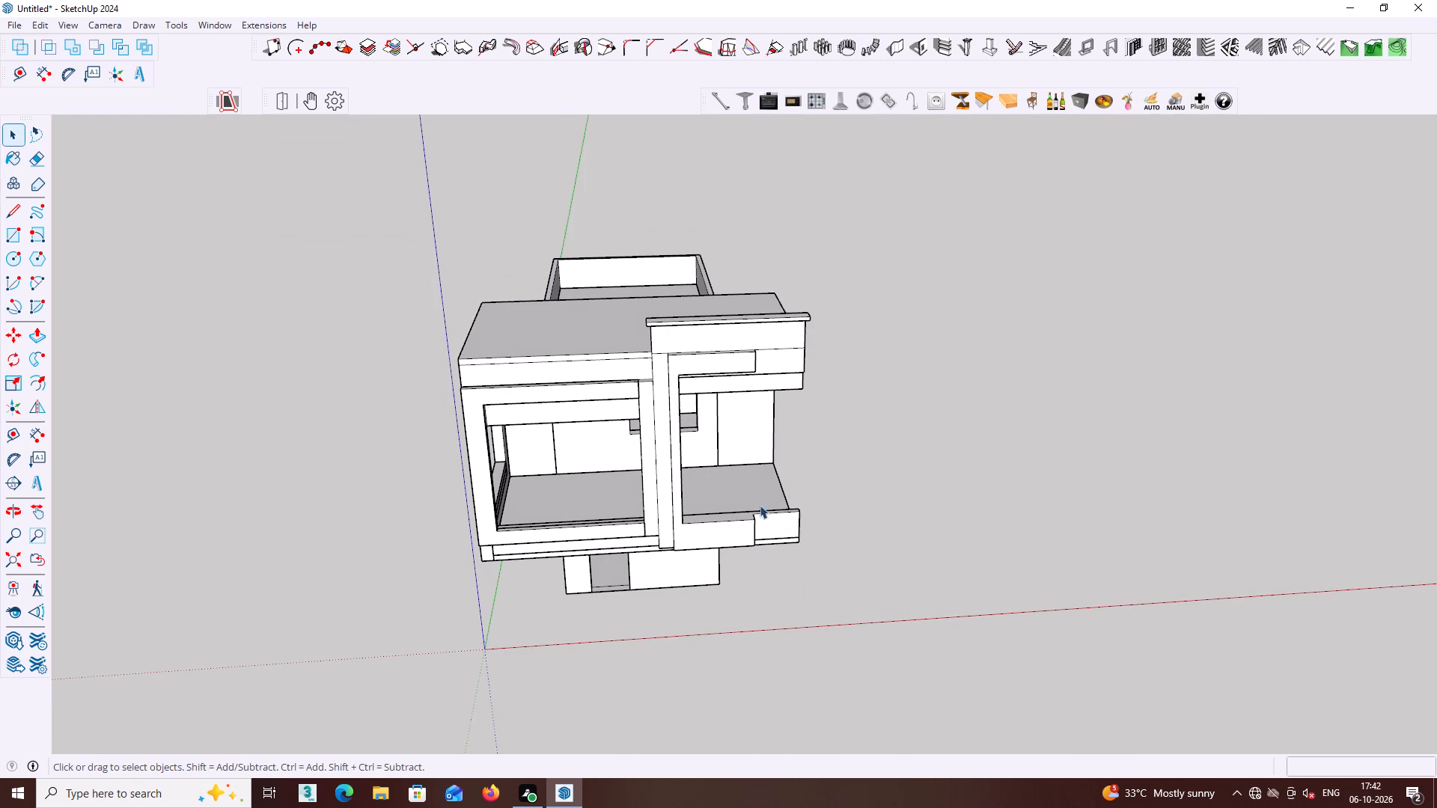
pyautogui.scroll(1, 739, 467)
pyautogui.moveTo(733, 480); pyautogui.dragTo(719, 472, button='middle')
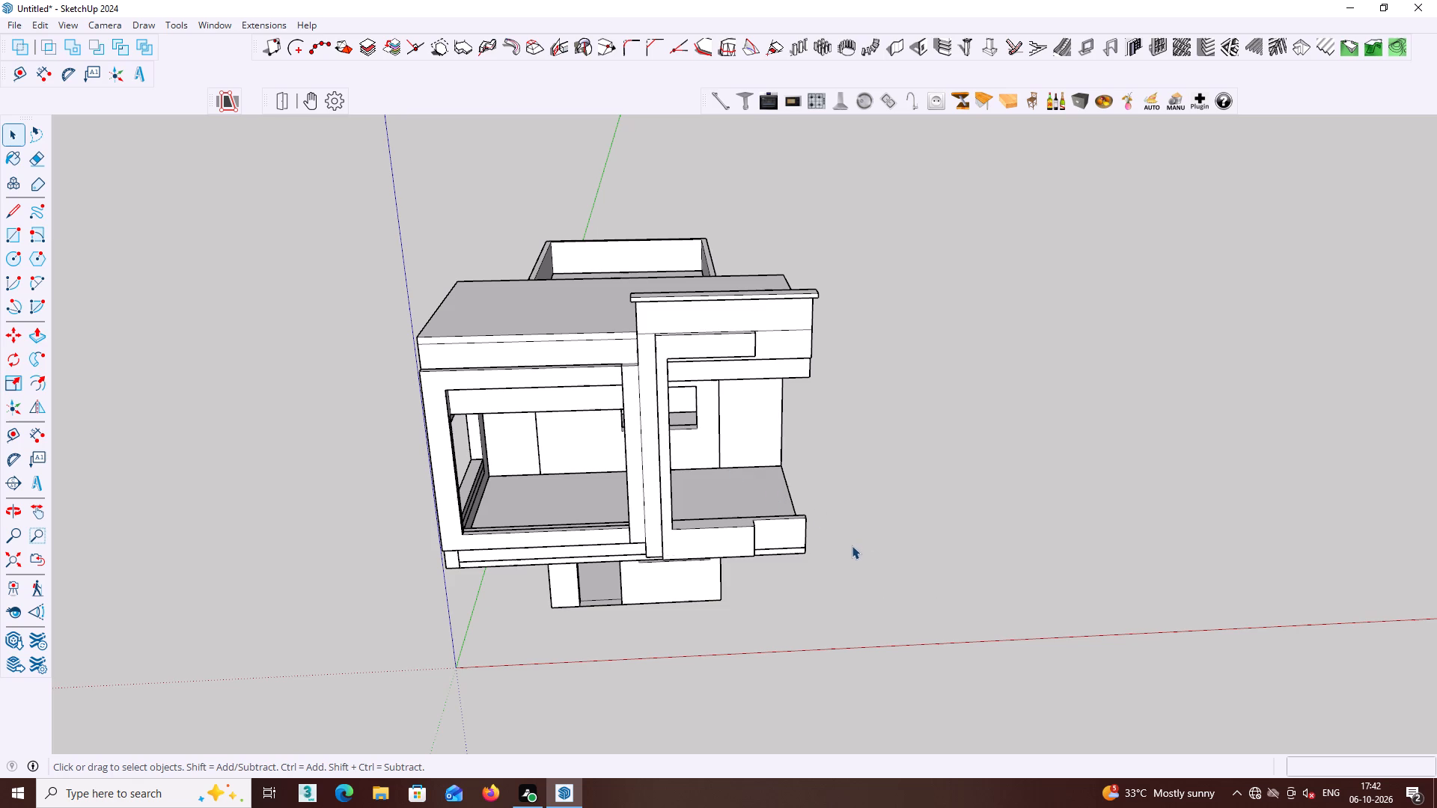
pyautogui.moveTo(852, 577); pyautogui.dragTo(963, 557, button='middle')
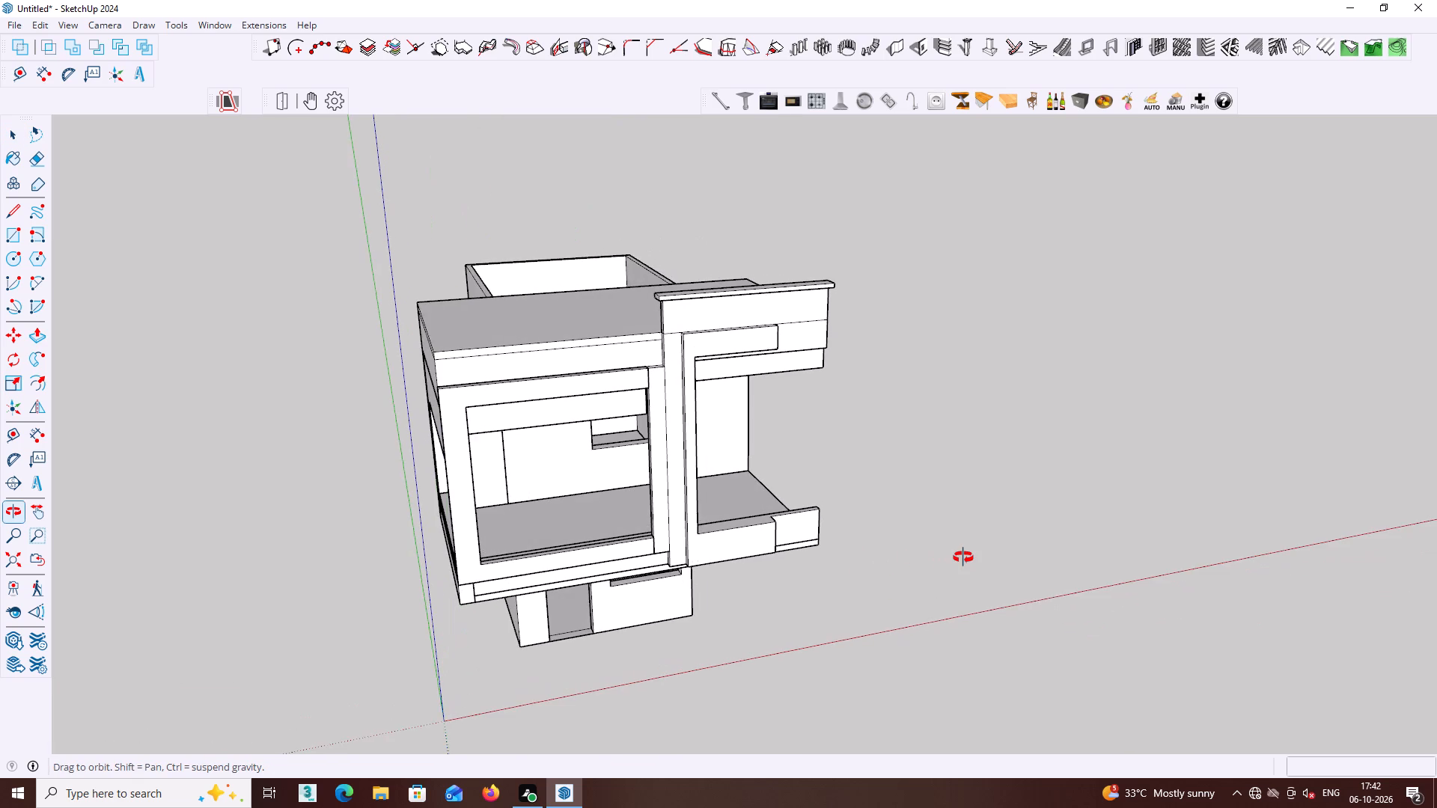
pyautogui.moveTo(963, 557); pyautogui.dragTo(985, 554, button='middle')
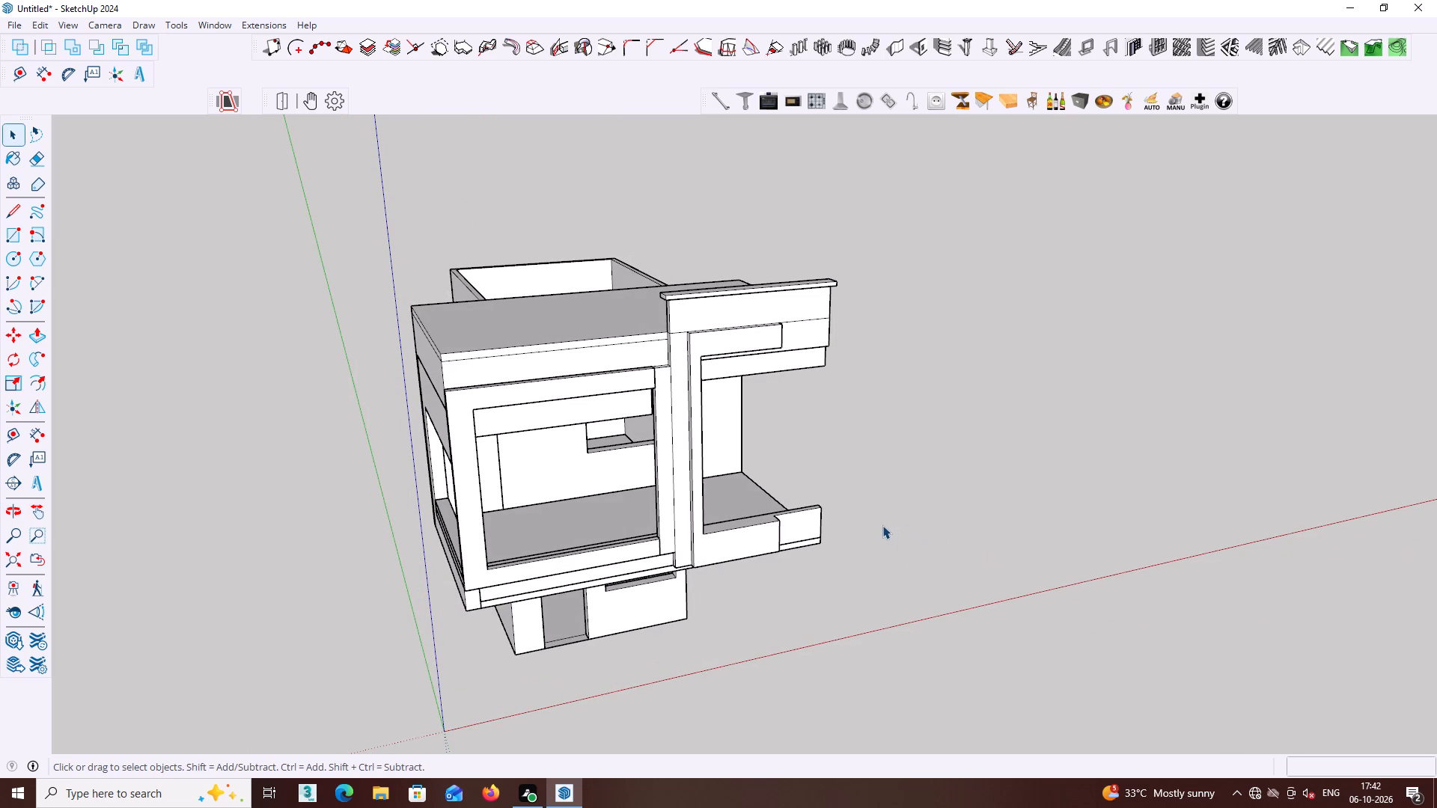
pyautogui.moveTo(878, 507); pyautogui.dragTo(835, 317, button='middle')
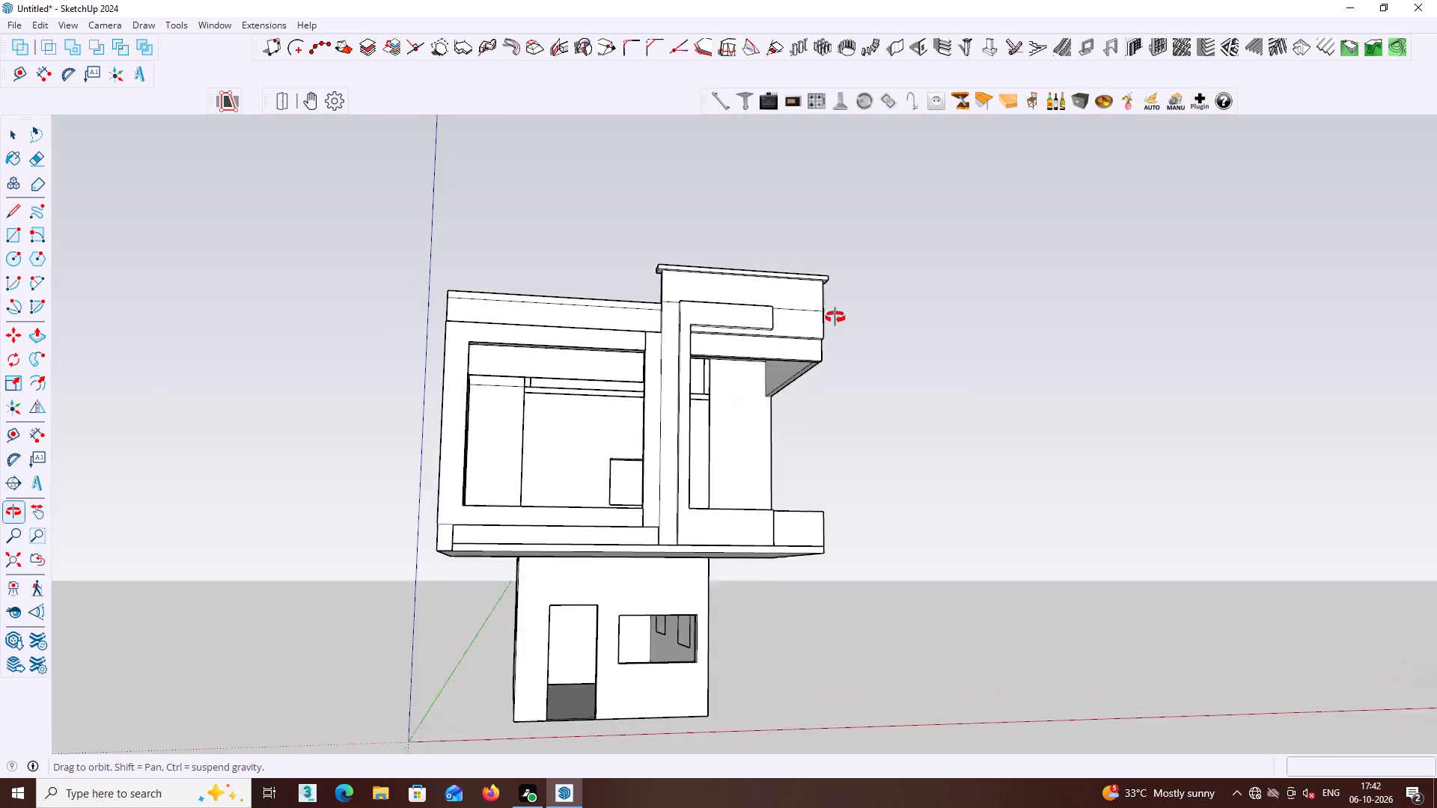
# Push/Pull the front face of the C-shaped projecting frame 8 7/16" outward.
pyautogui.moveTo(835, 317); pyautogui.dragTo(894, 319, button='middle')
pyautogui.scroll(4, 715, 328)
pyautogui.moveTo(743, 332); pyautogui.dragTo(466, 212, button='middle')
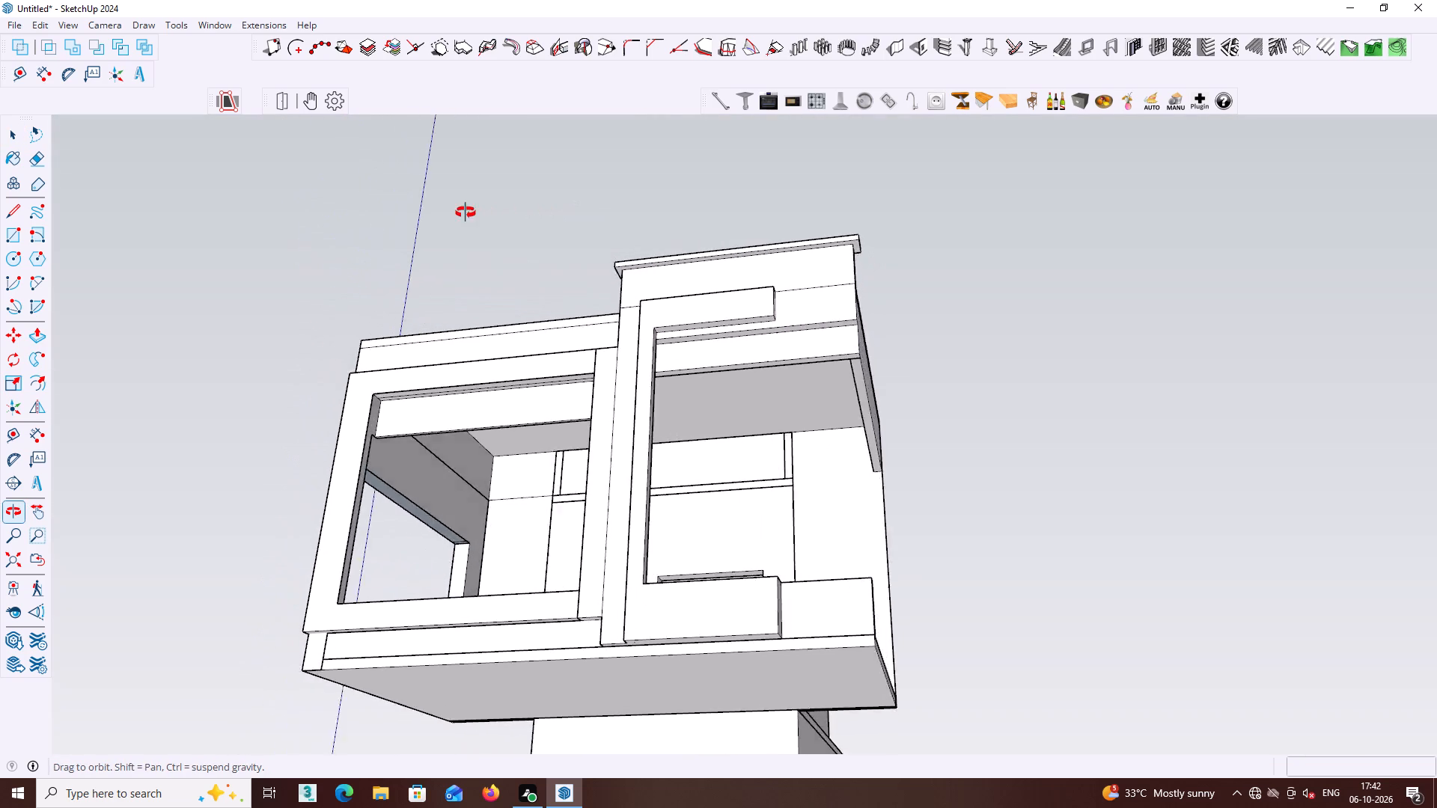
pyautogui.moveTo(466, 212); pyautogui.dragTo(304, 262, button='middle')
pyautogui.scroll(3, 657, 315)
pyautogui.moveTo(670, 386); pyautogui.dragTo(630, 410, button='middle')
pyautogui.moveTo(638, 356); pyautogui.dragTo(562, 374, button='middle')
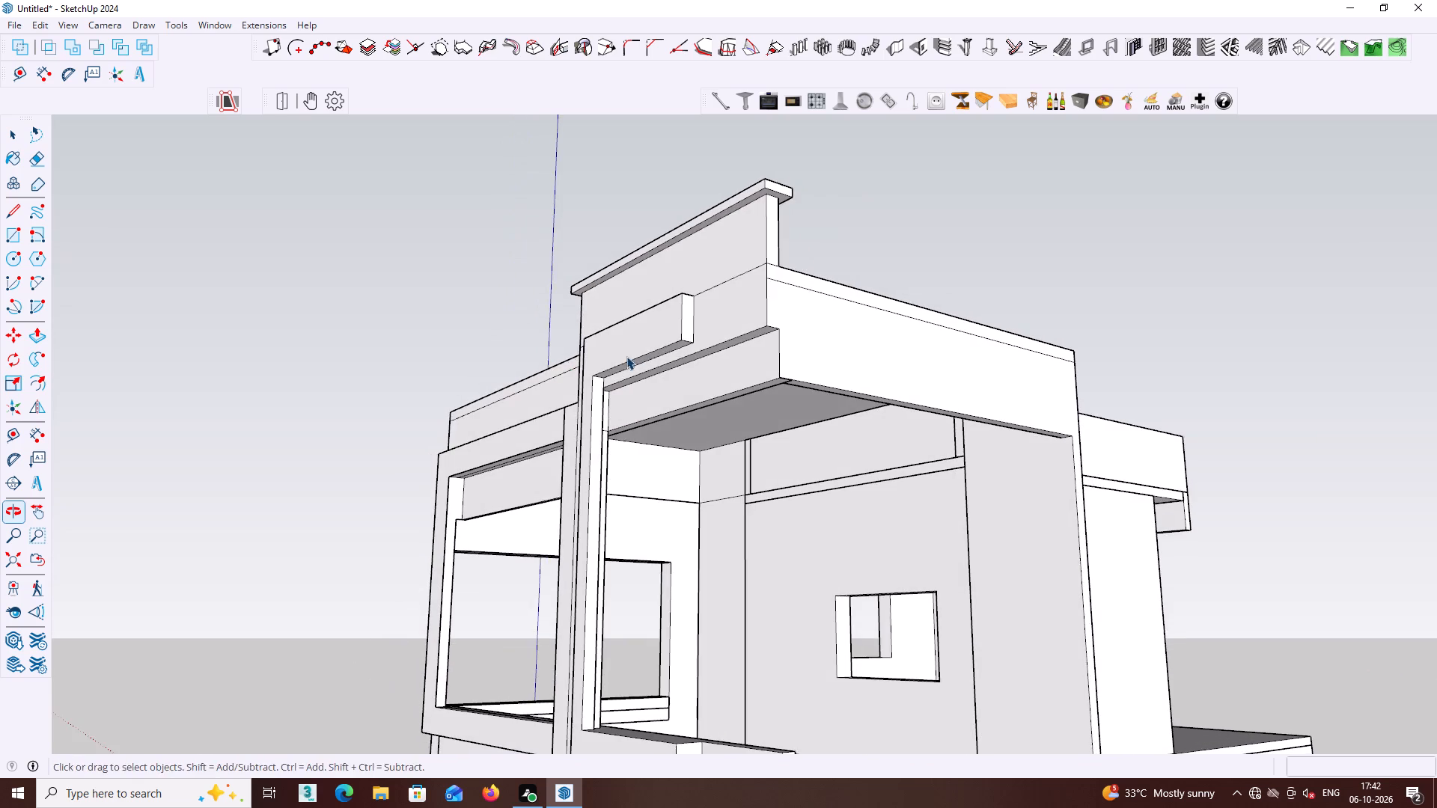
pyautogui.moveTo(669, 343); pyautogui.dragTo(915, 407, button='middle')
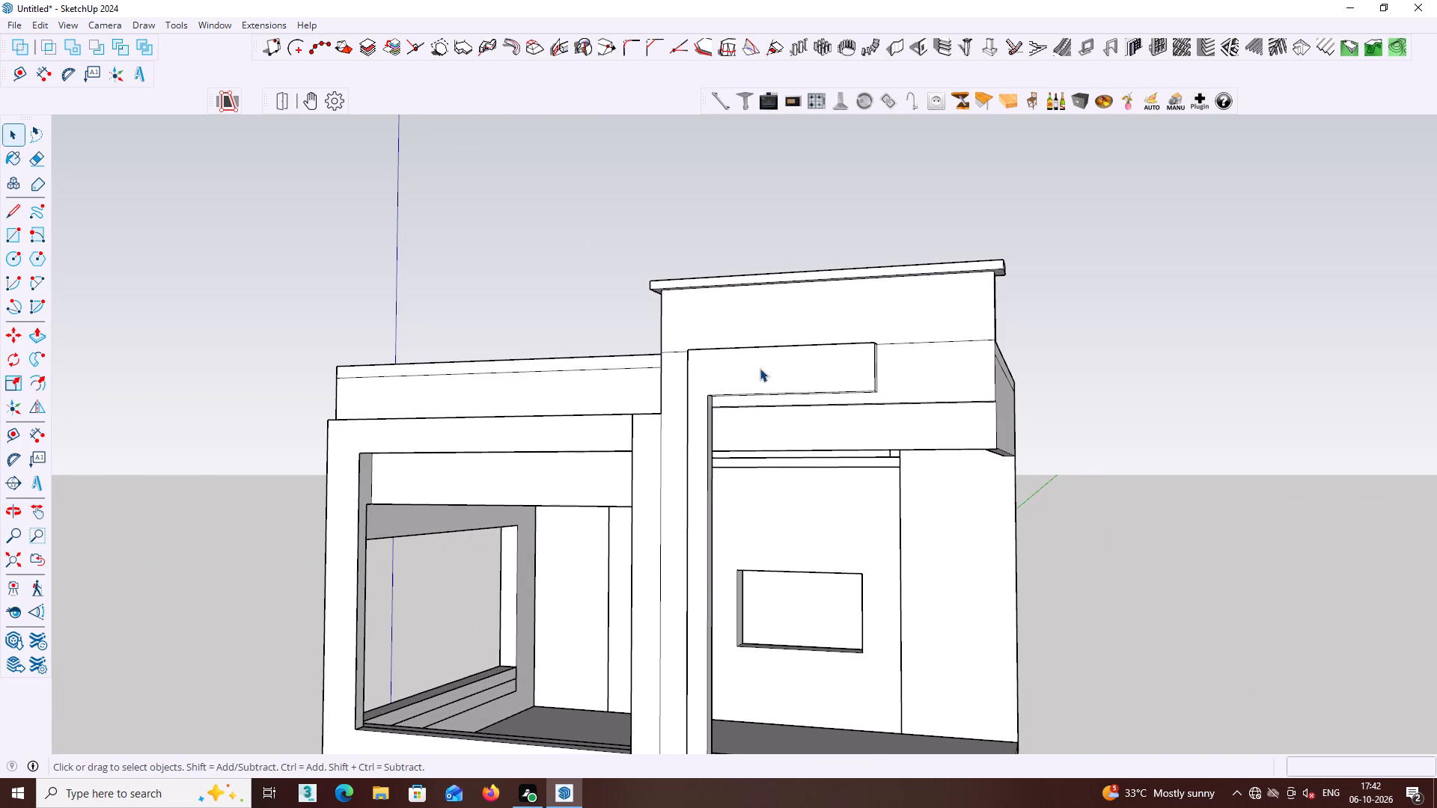
pyautogui.click(760, 368)
pyautogui.press('p')
pyautogui.click(760, 368)
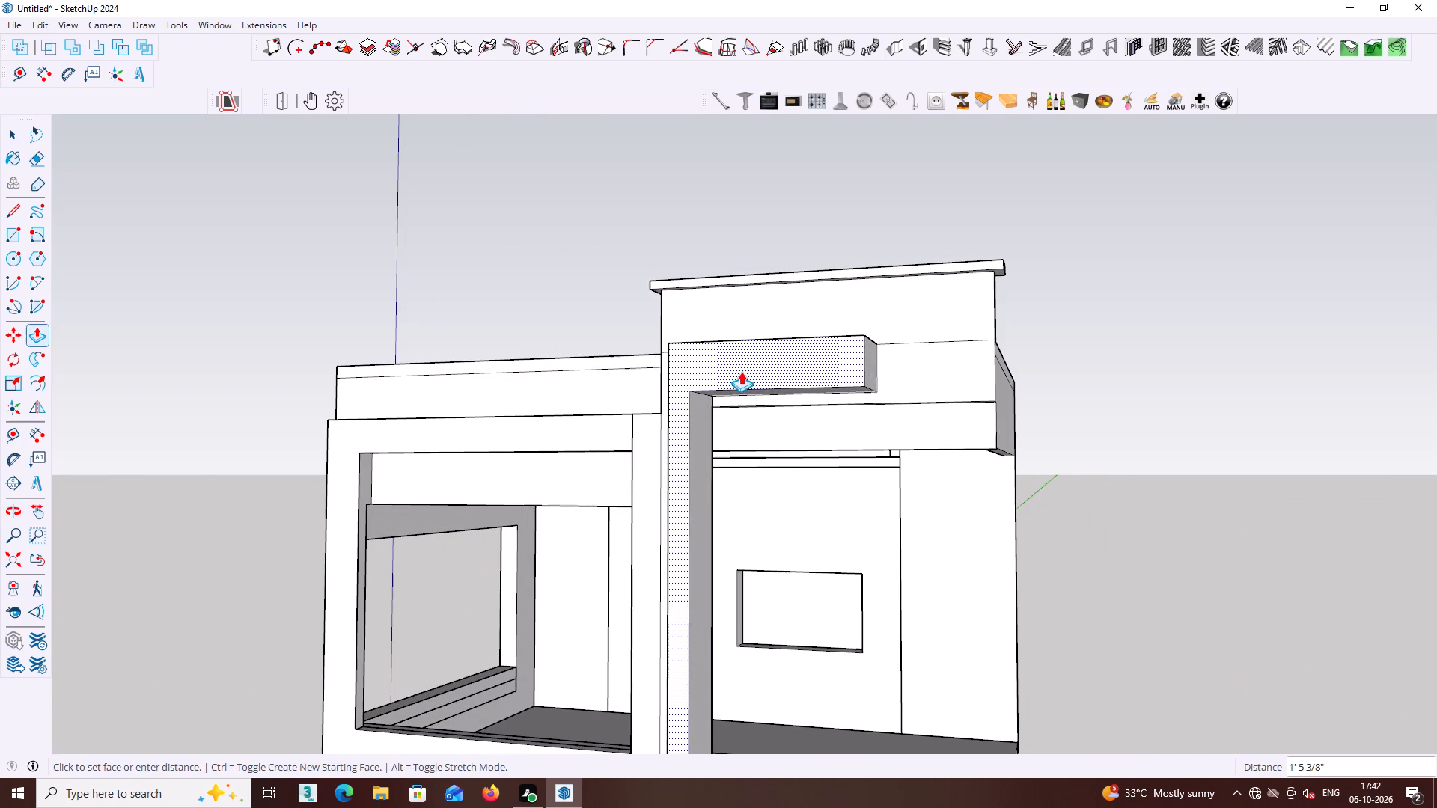
pyautogui.scroll(-1, 741, 371)
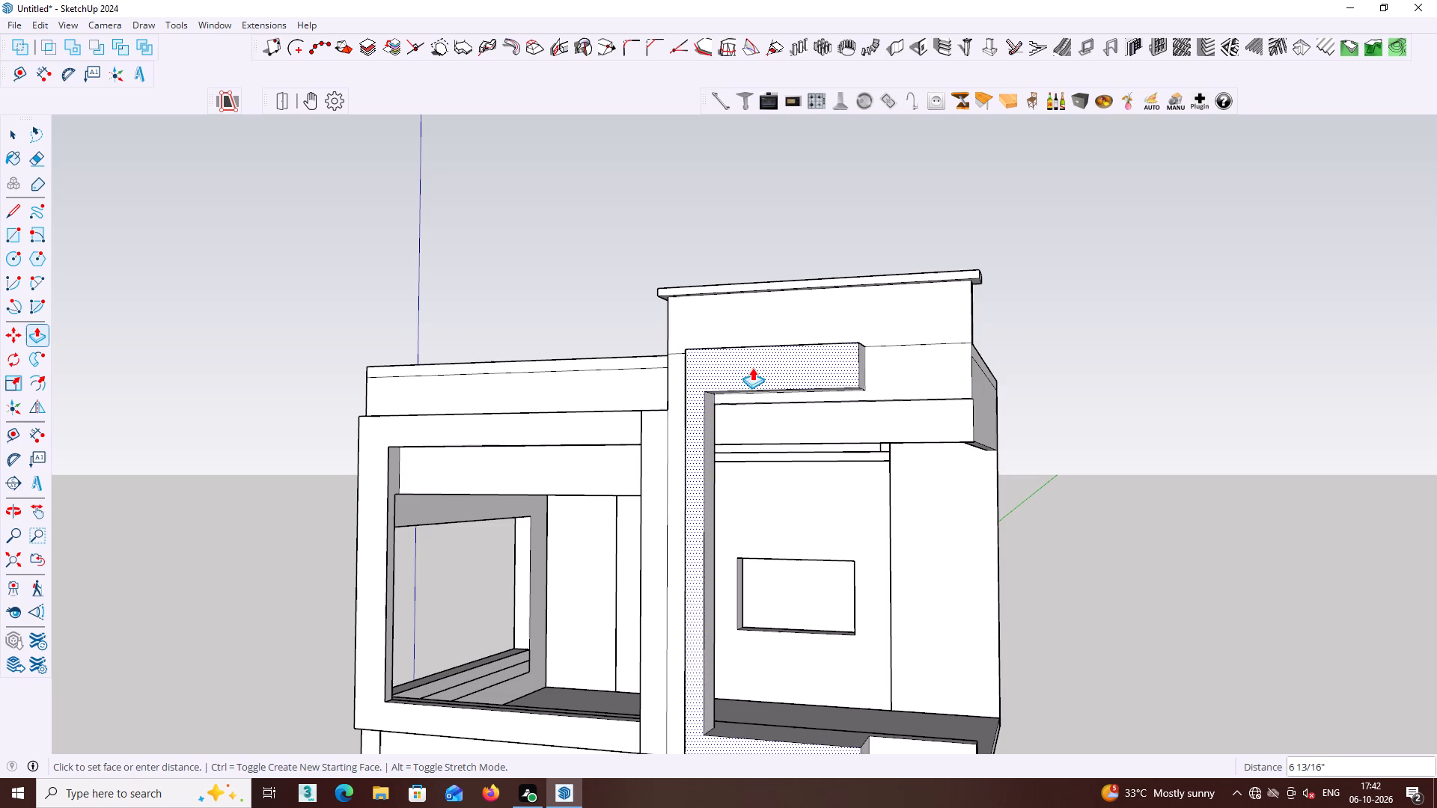
pyautogui.moveTo(752, 367); pyautogui.dragTo(650, 379, button='middle')
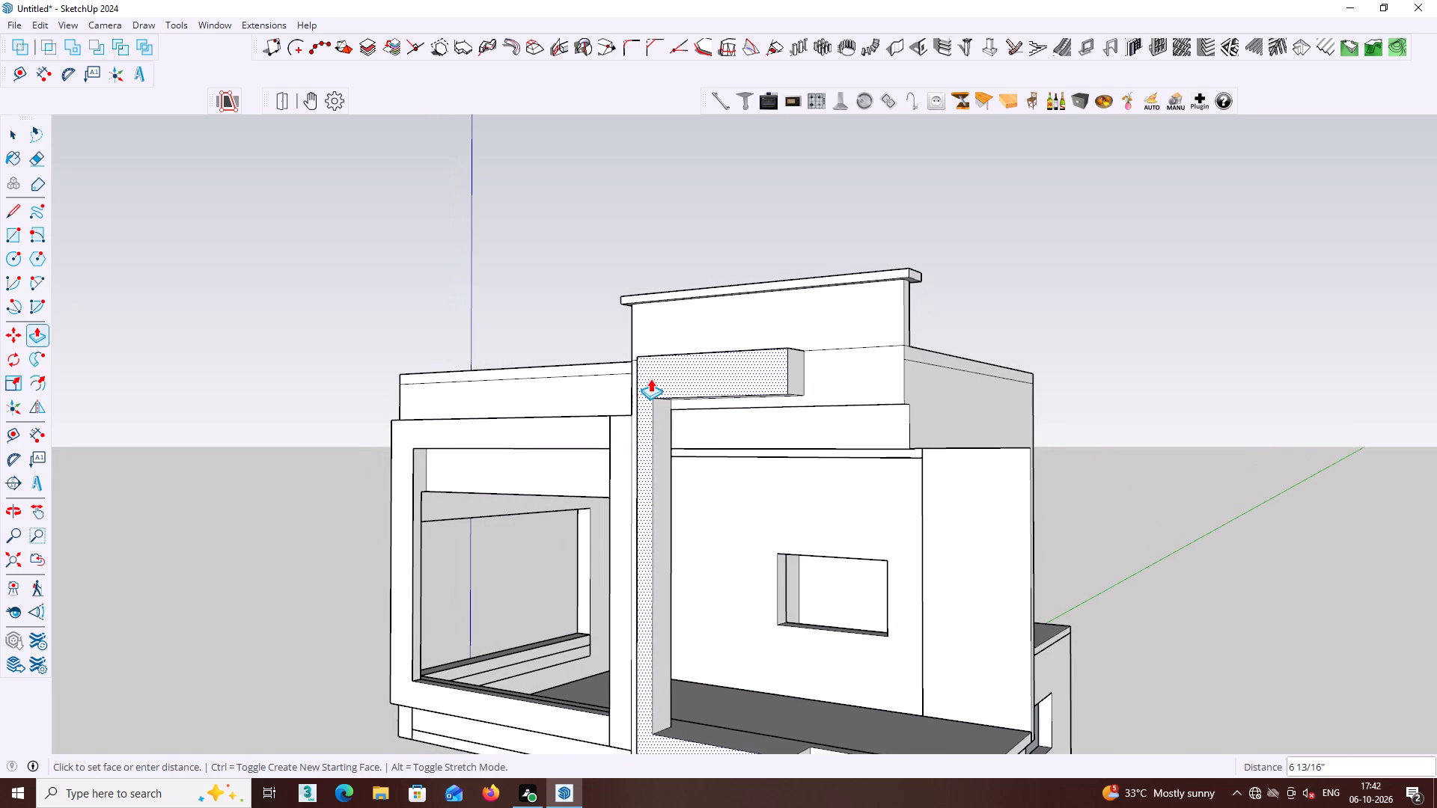
pyautogui.click(692, 377)
pyautogui.press('space')
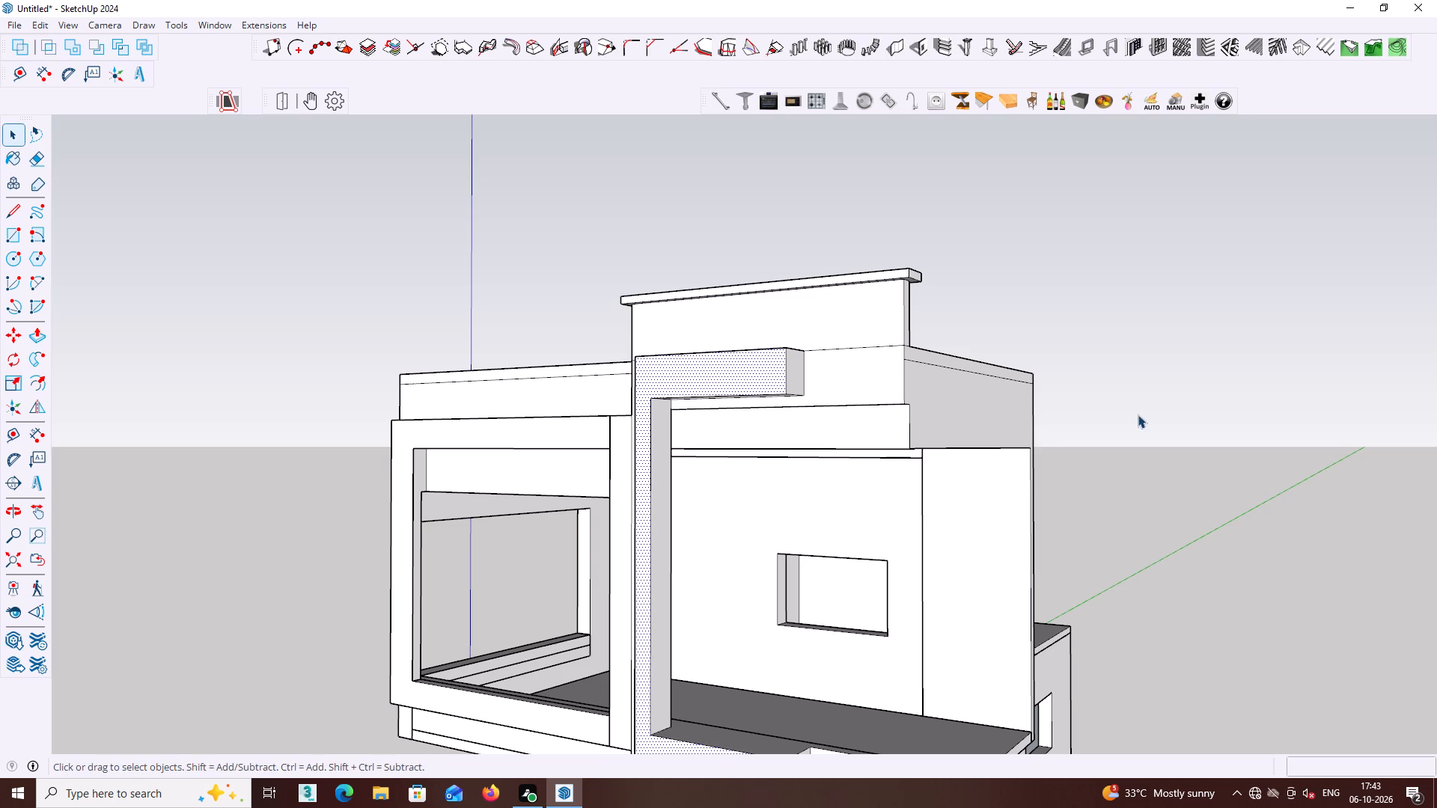
pyautogui.click(1171, 395)
# Draw a line about 4' 10 15/16" long on the balcony wall's top, from the step's inner corner to the frame post's inner corner.
pyautogui.scroll(-2, 1172, 394)
pyautogui.moveTo(881, 596); pyautogui.dragTo(1126, 769, button='middle')
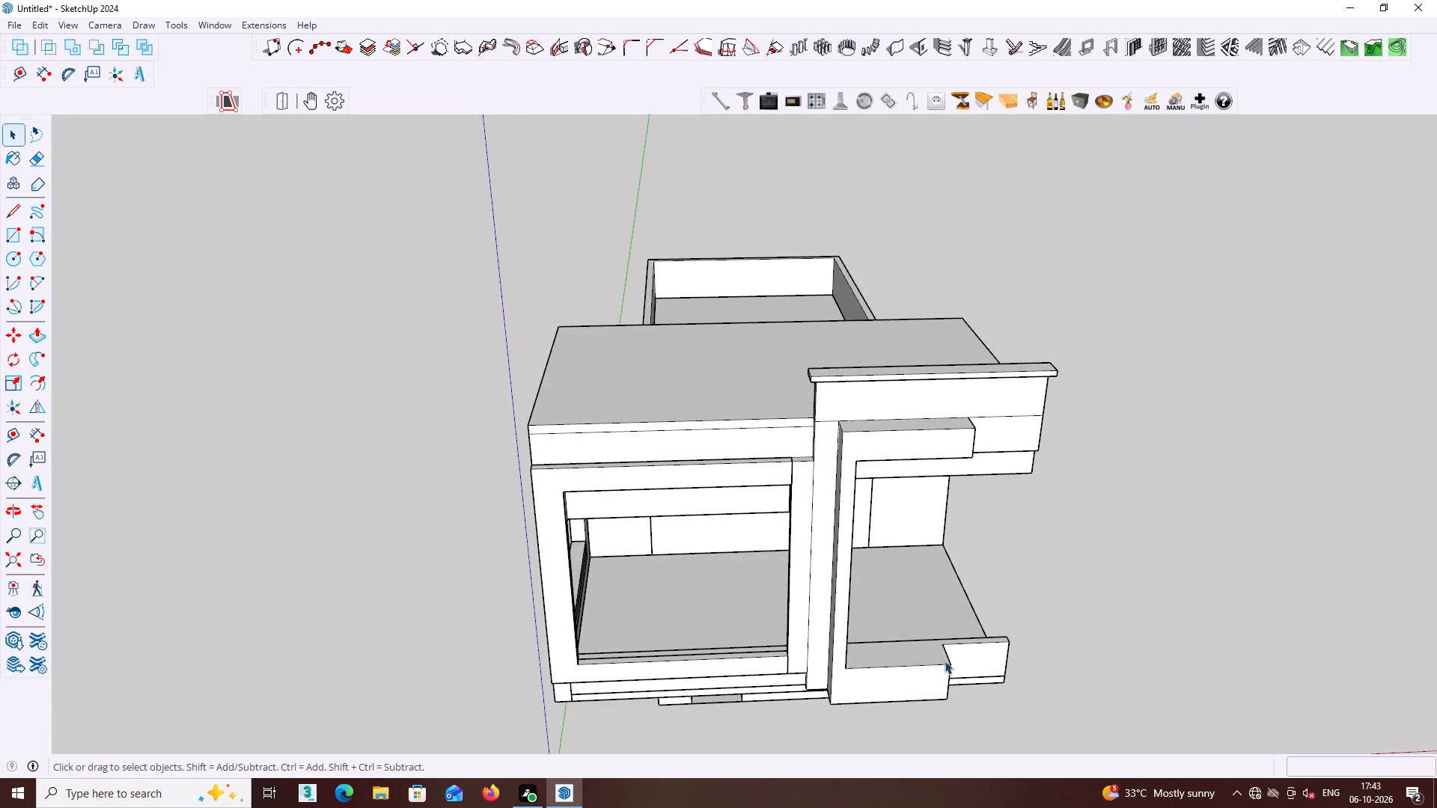
pyautogui.moveTo(944, 659); pyautogui.dragTo(379, 543, button='middle')
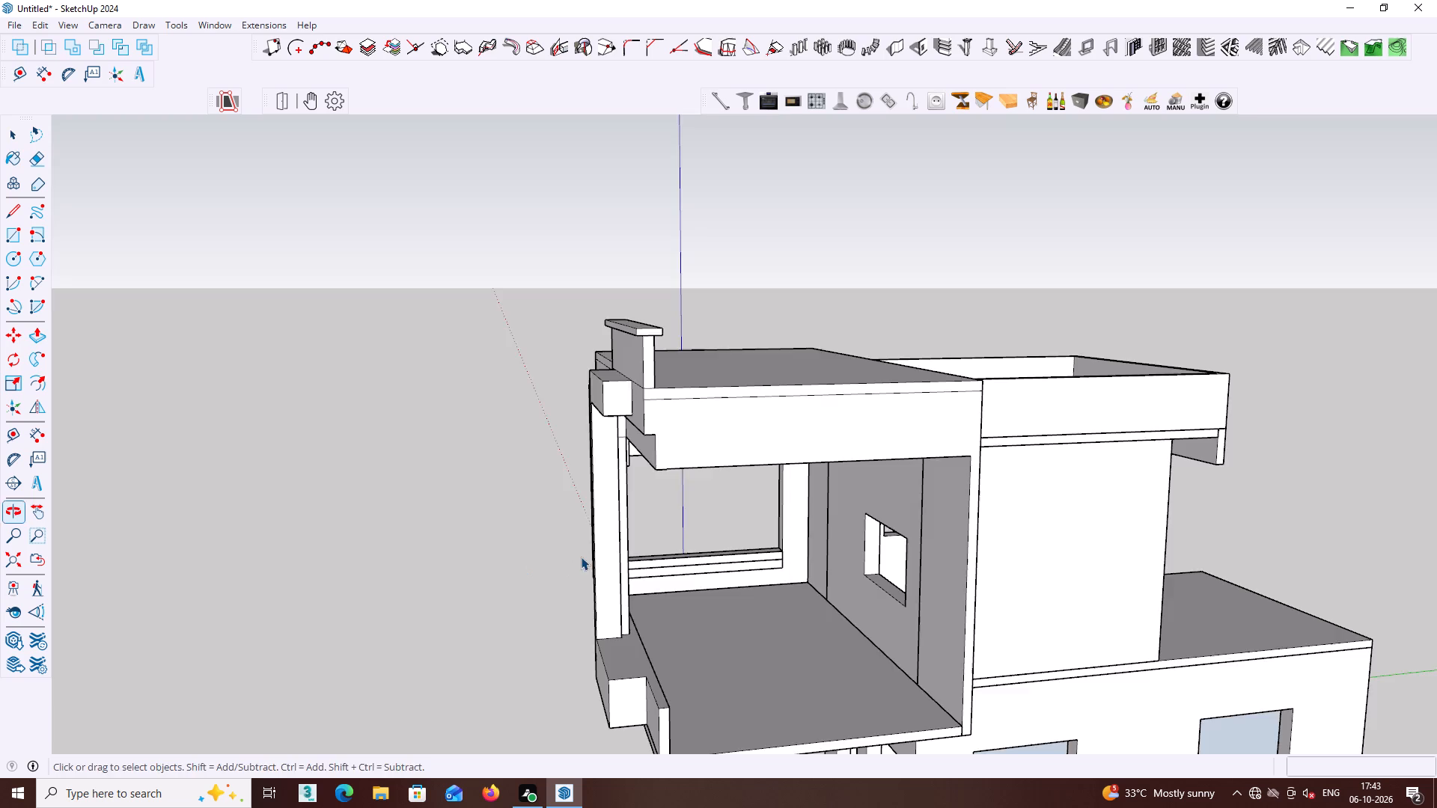
pyautogui.moveTo(579, 554); pyautogui.dragTo(465, 533, button='middle')
pyautogui.scroll(7, 640, 604)
pyautogui.moveTo(632, 643); pyautogui.dragTo(724, 653, button='middle')
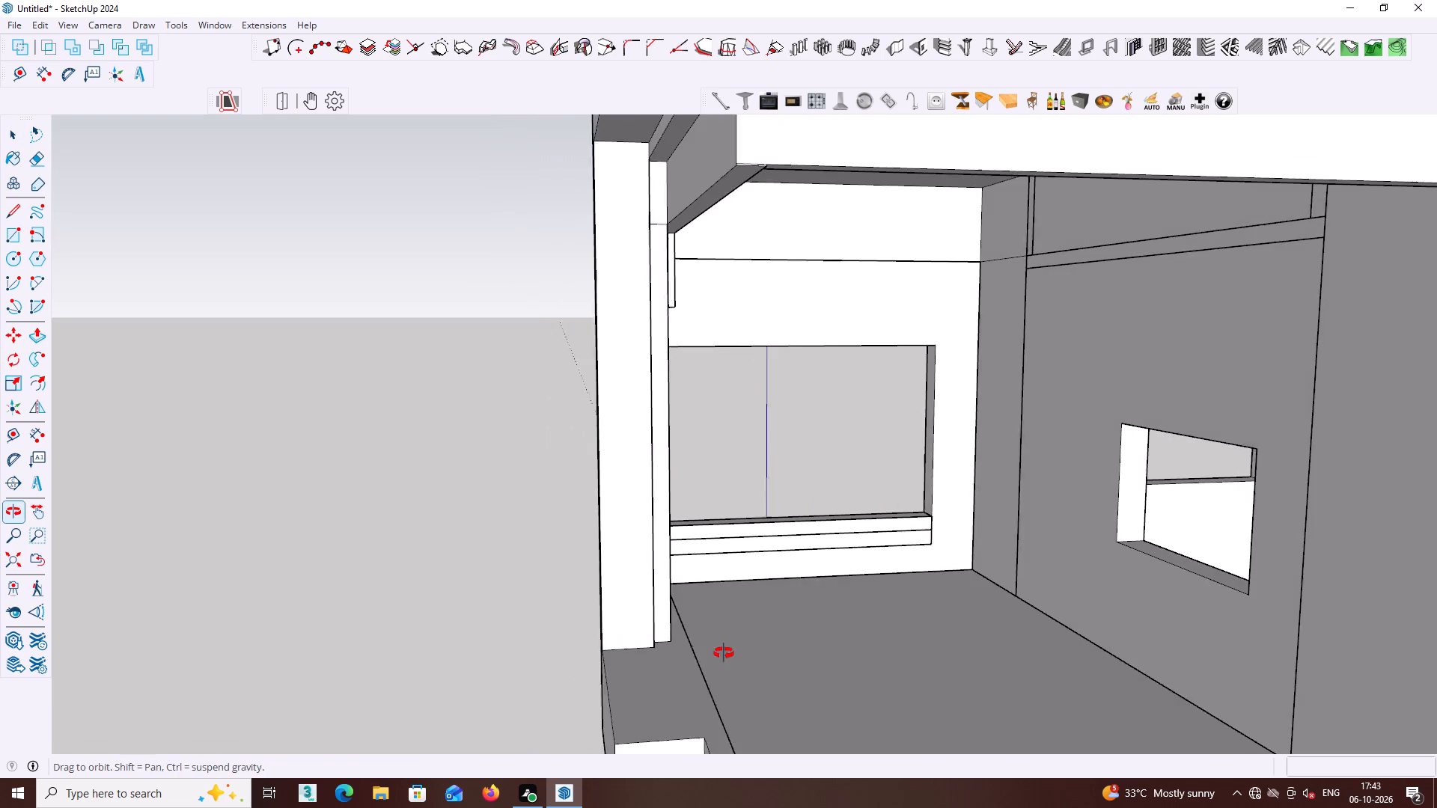
pyautogui.moveTo(724, 653); pyautogui.dragTo(730, 652, button='middle')
pyautogui.scroll(-3, 736, 649)
pyautogui.moveTo(771, 652); pyautogui.dragTo(763, 509, button='middle')
pyautogui.moveTo(757, 544); pyautogui.dragTo(762, 718, button='middle')
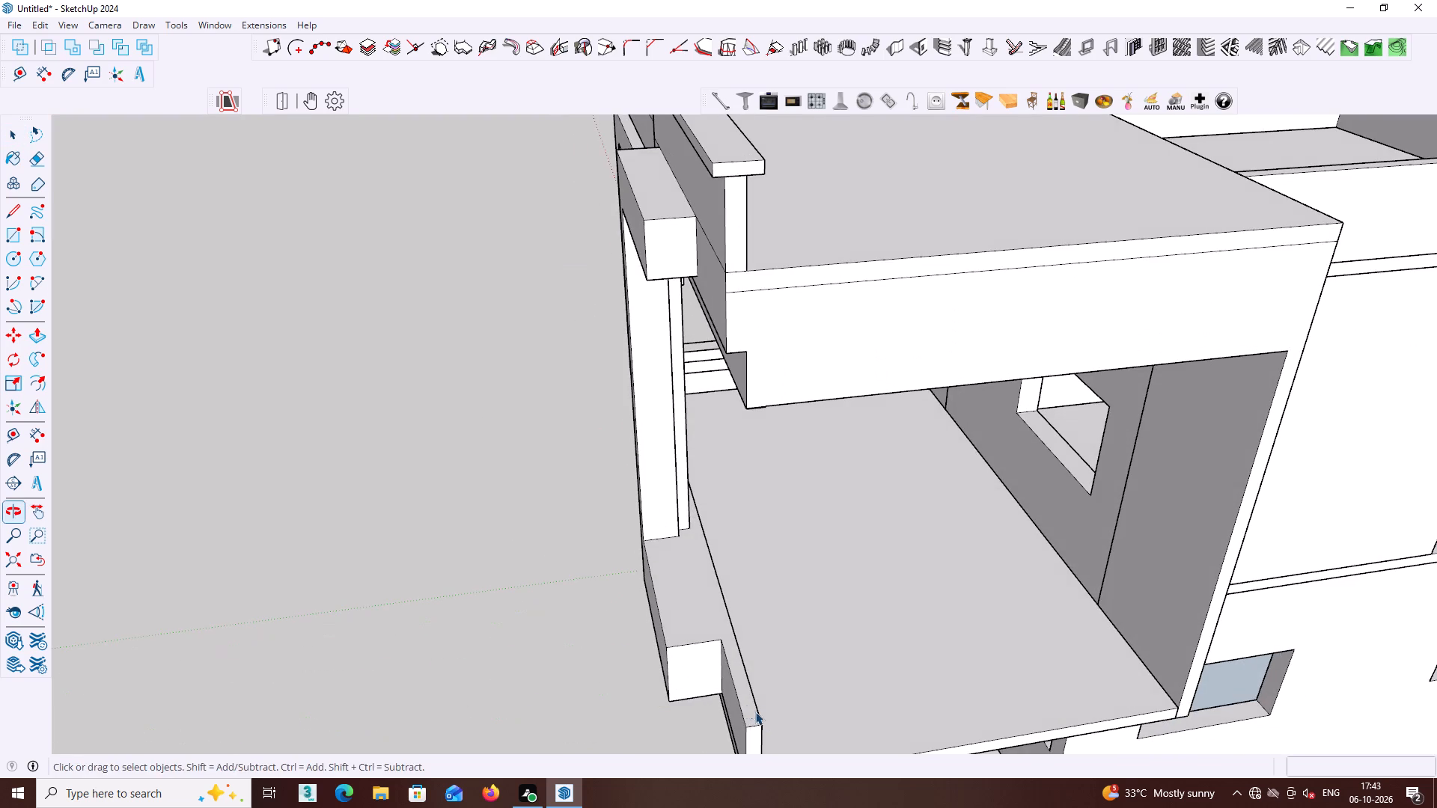
pyautogui.moveTo(736, 697); pyautogui.dragTo(763, 732, button='middle')
pyautogui.press('l')
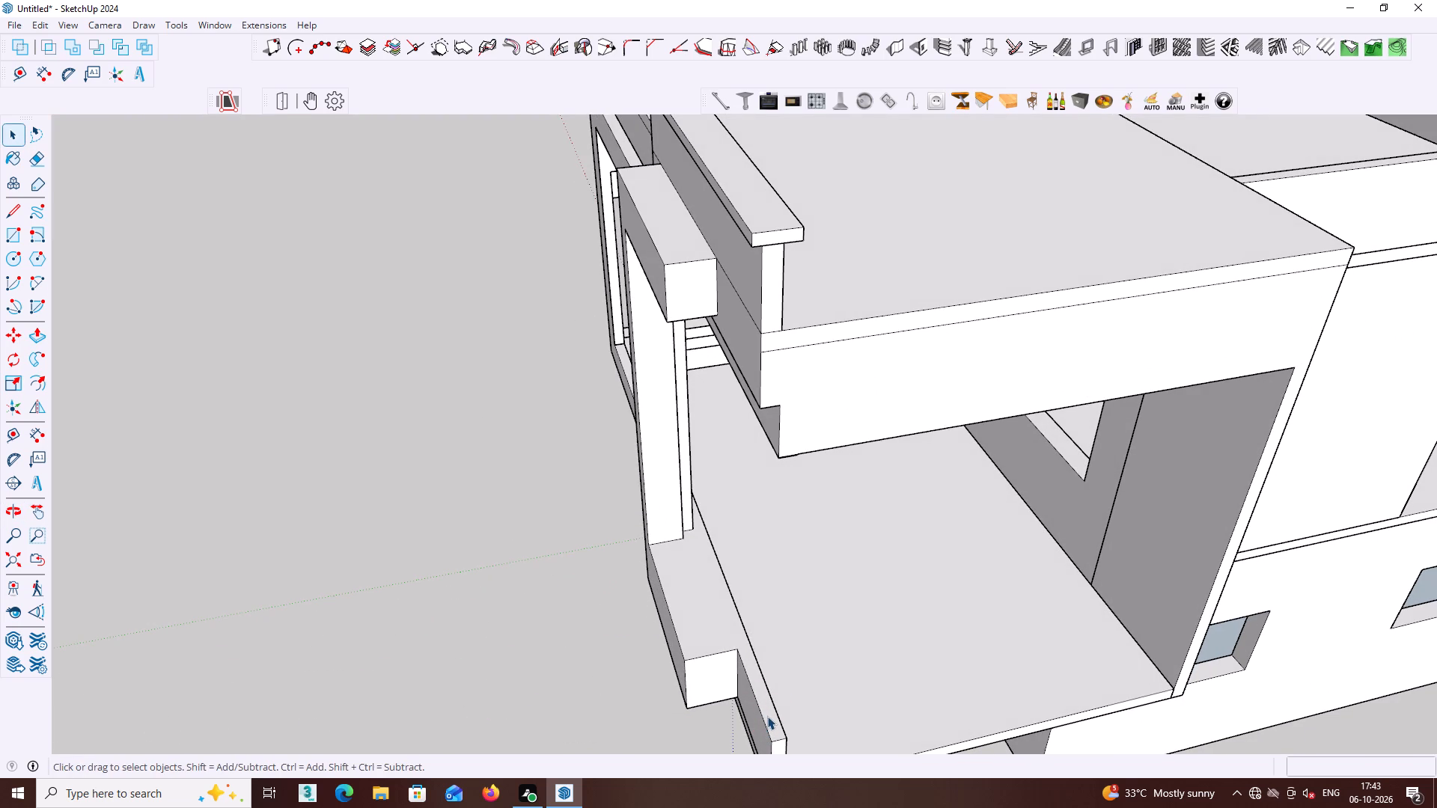
pyautogui.click(742, 650)
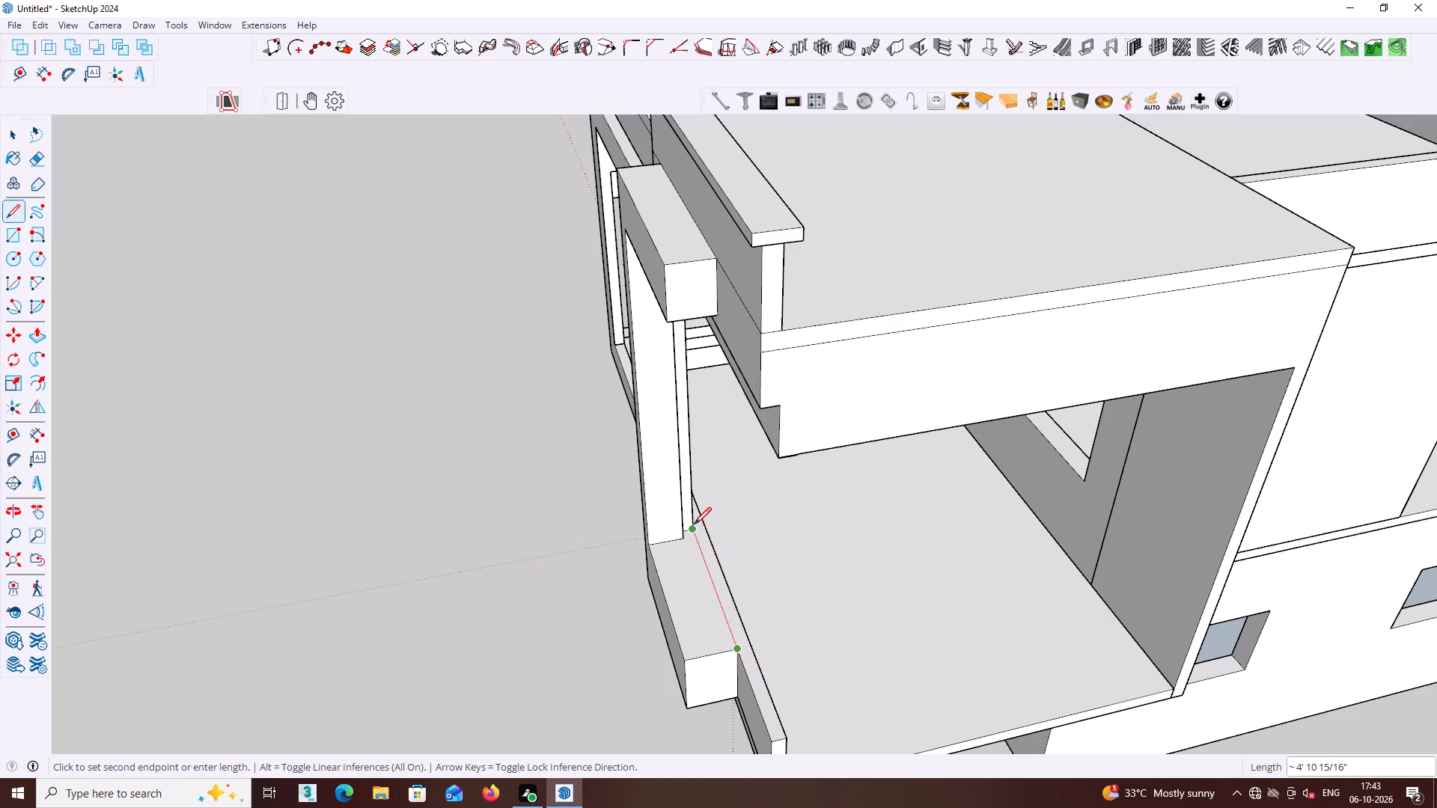
pyautogui.scroll(2, 695, 527)
pyautogui.click(695, 527)
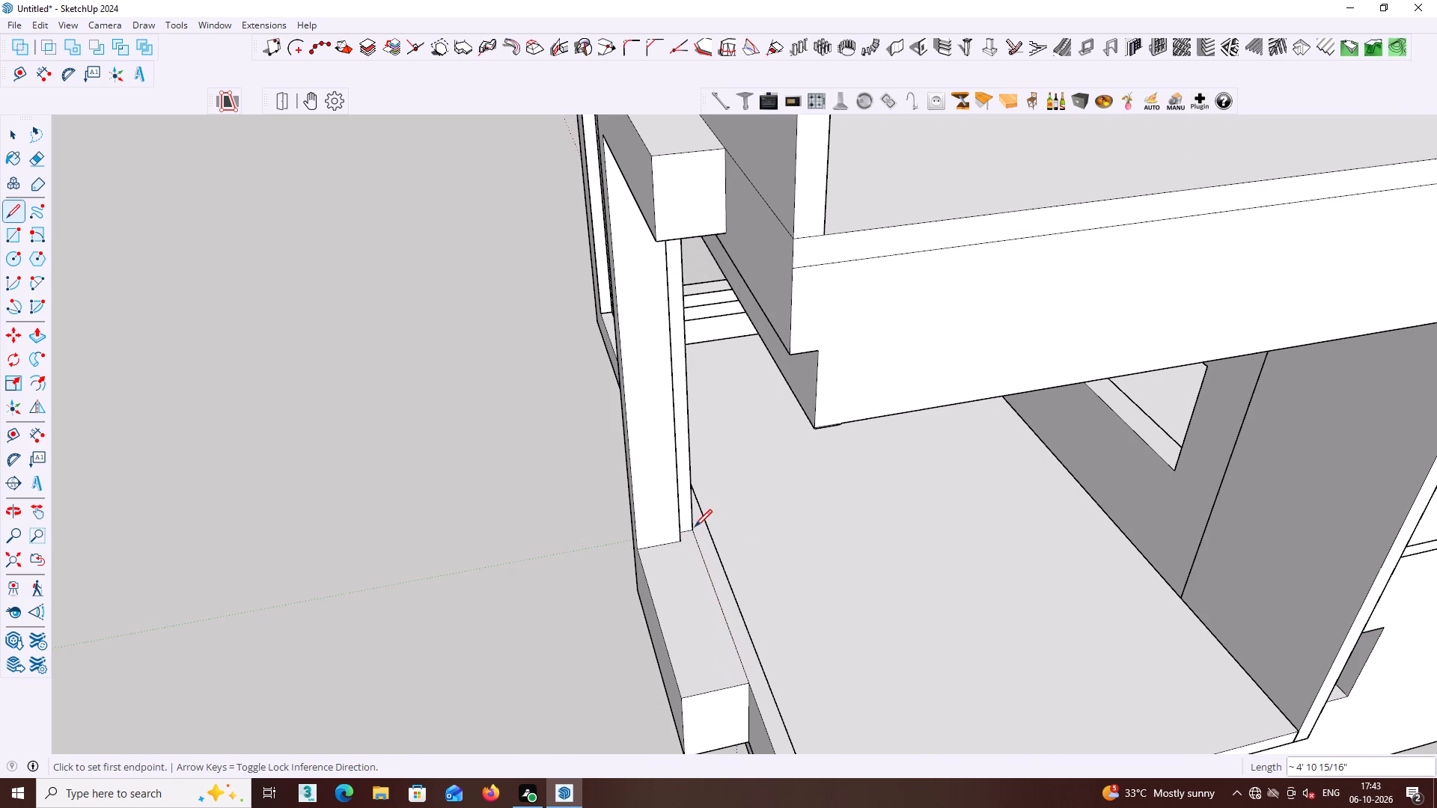
pyautogui.press('space')
# Push/Pull the front face of the C-shaped frame 8 3/4" inward.
pyautogui.scroll(-2, 690, 576)
pyautogui.moveTo(696, 626); pyautogui.dragTo(1094, 621, button='middle')
pyautogui.moveTo(934, 620); pyautogui.dragTo(783, 423, button='middle')
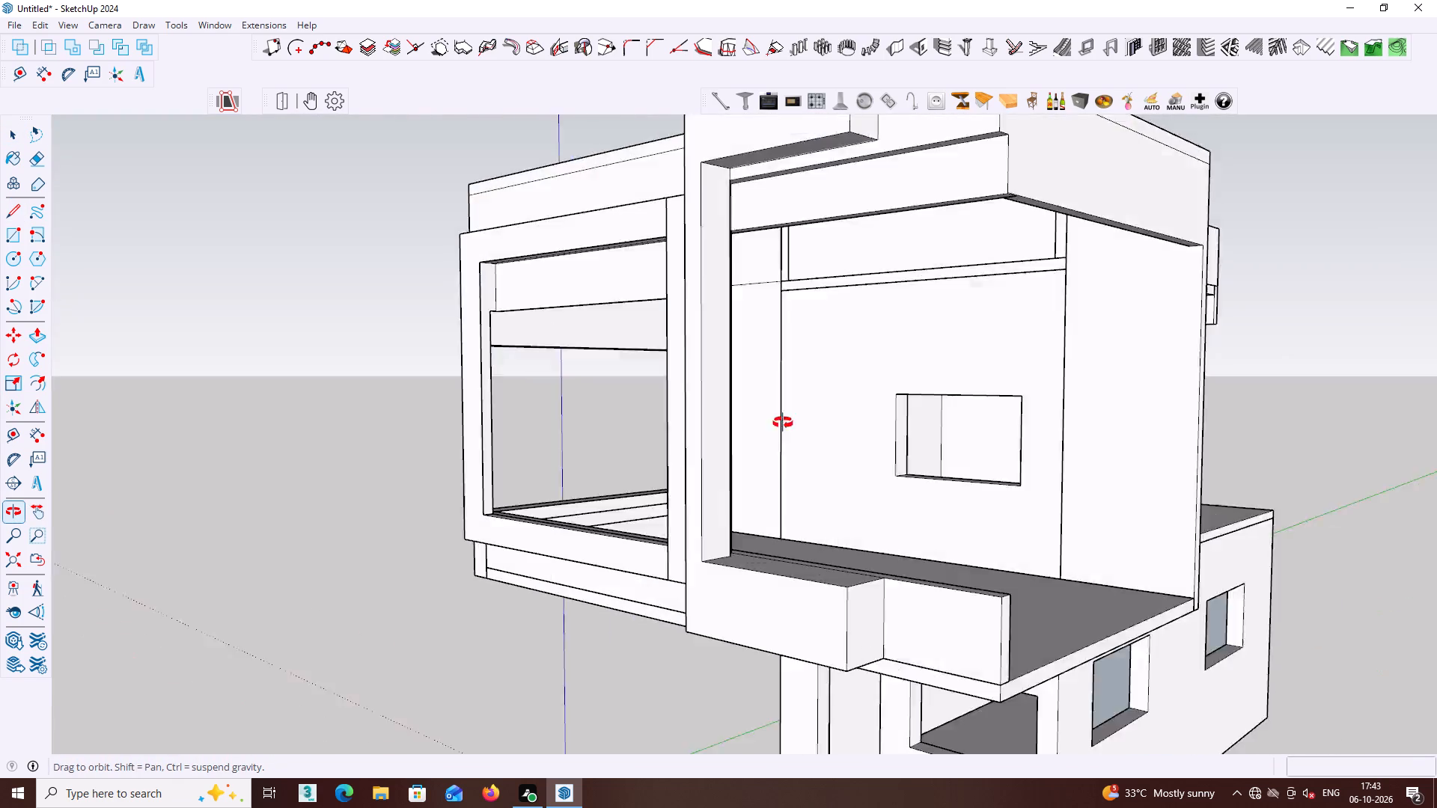
pyautogui.moveTo(783, 423); pyautogui.dragTo(1027, 514, button='middle')
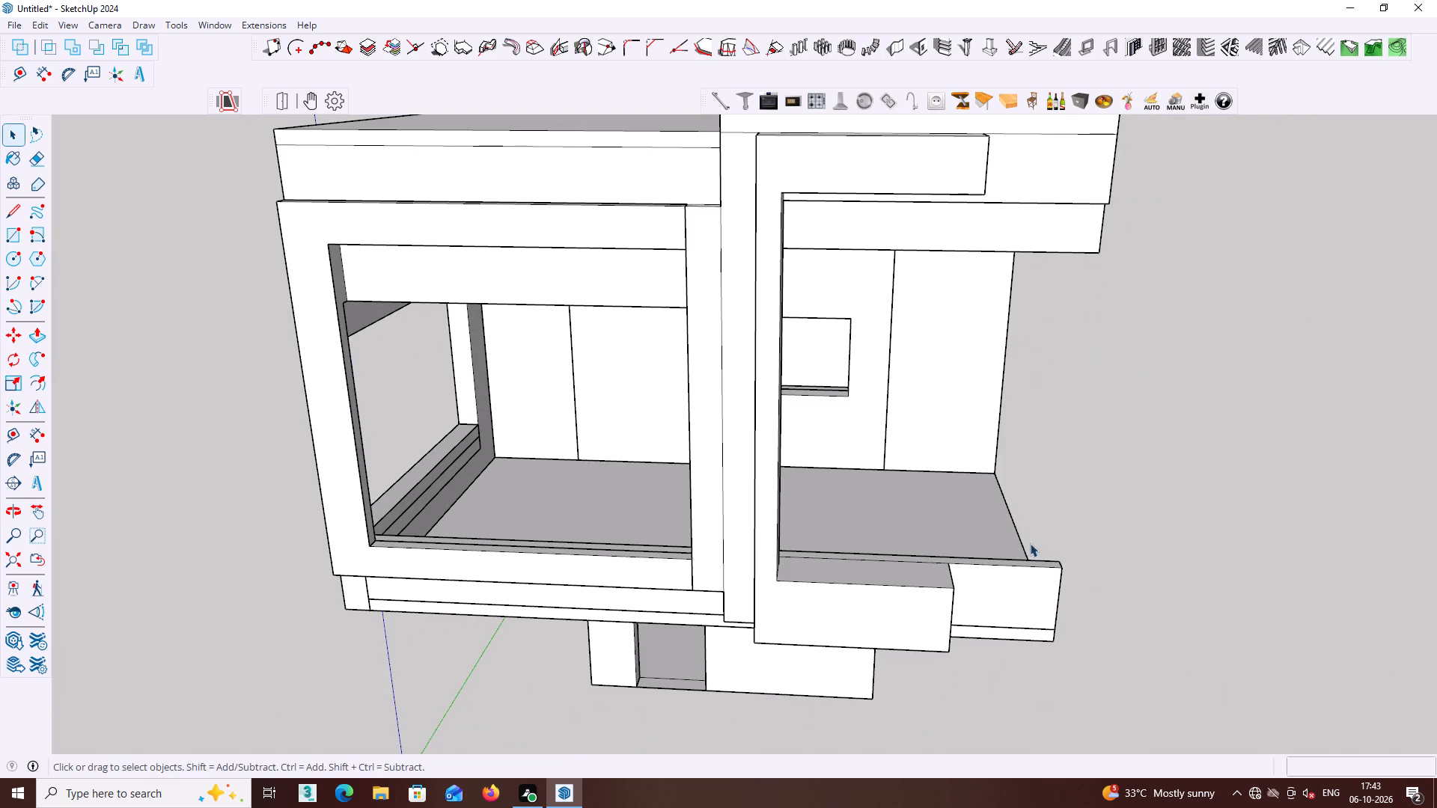
pyautogui.moveTo(999, 597); pyautogui.dragTo(1008, 572, button='middle')
pyautogui.scroll(-1, 1008, 572)
pyautogui.moveTo(1009, 572); pyautogui.dragTo(1126, 540, button='middle')
pyautogui.click(983, 556)
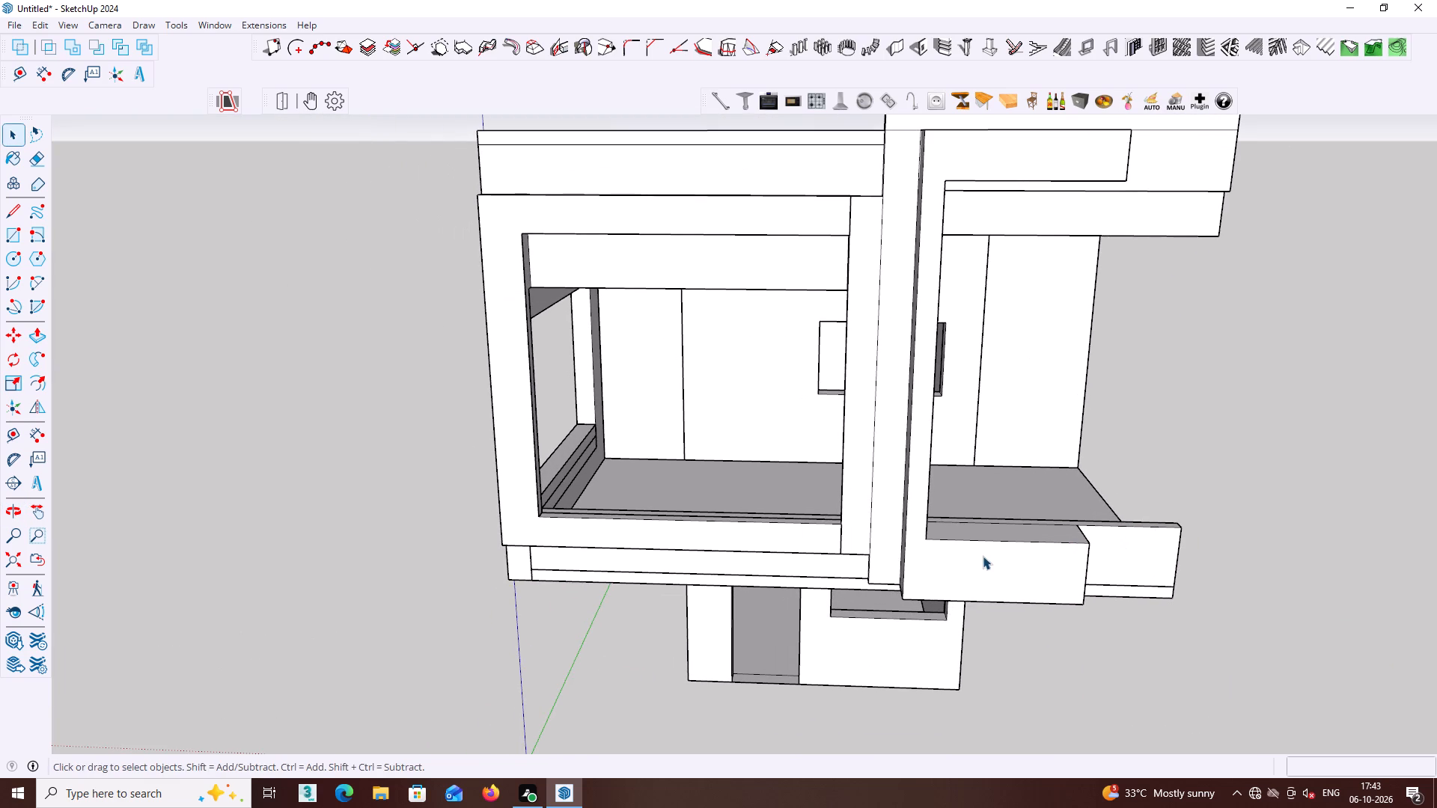
pyautogui.press('p')
pyautogui.click(983, 556)
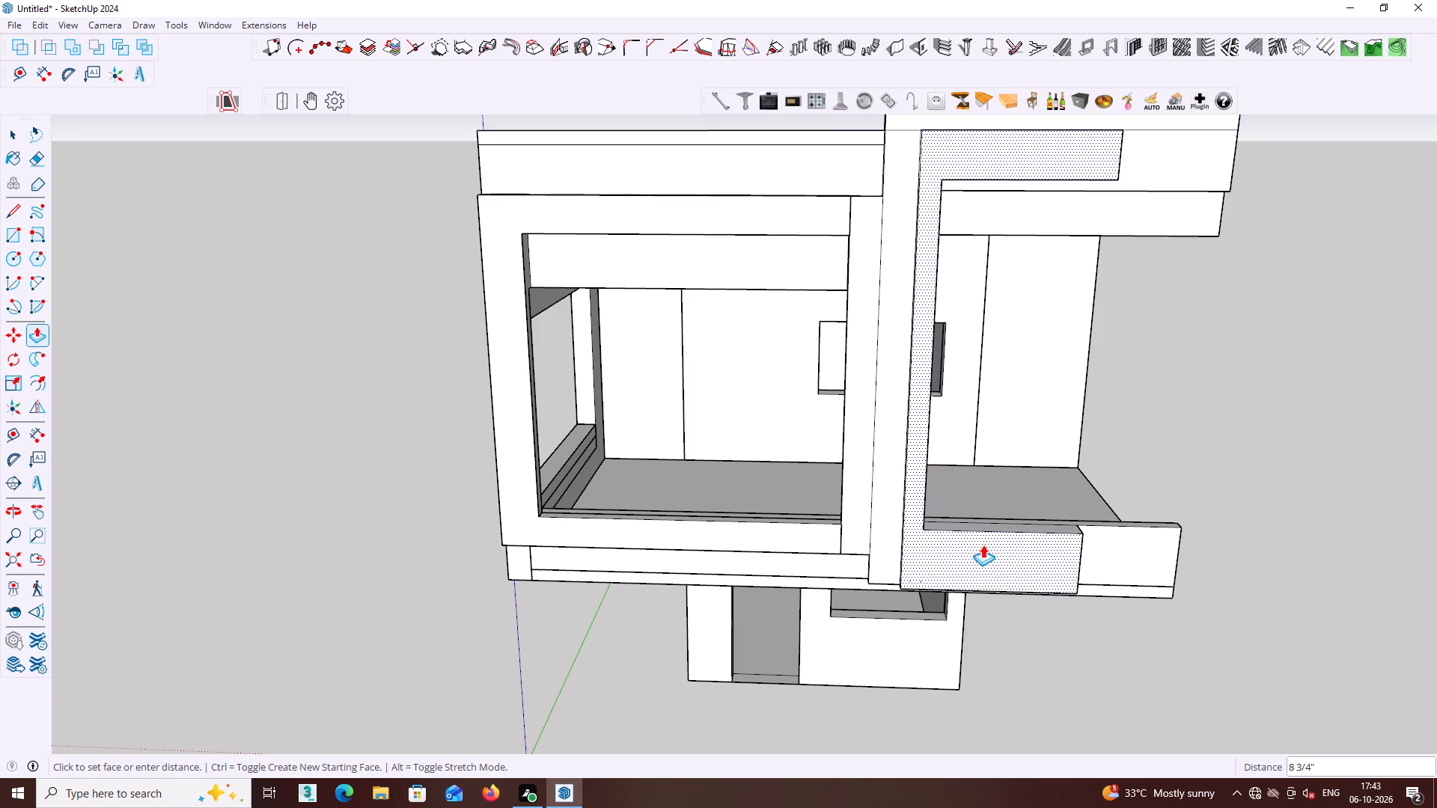
pyautogui.click(983, 545)
# Push/Pull the front face of the C-shaped frame 4 1/4" outward.
pyautogui.moveTo(983, 545); pyautogui.dragTo(1323, 605, button='middle')
pyautogui.scroll(1, 987, 470)
pyautogui.click(980, 468)
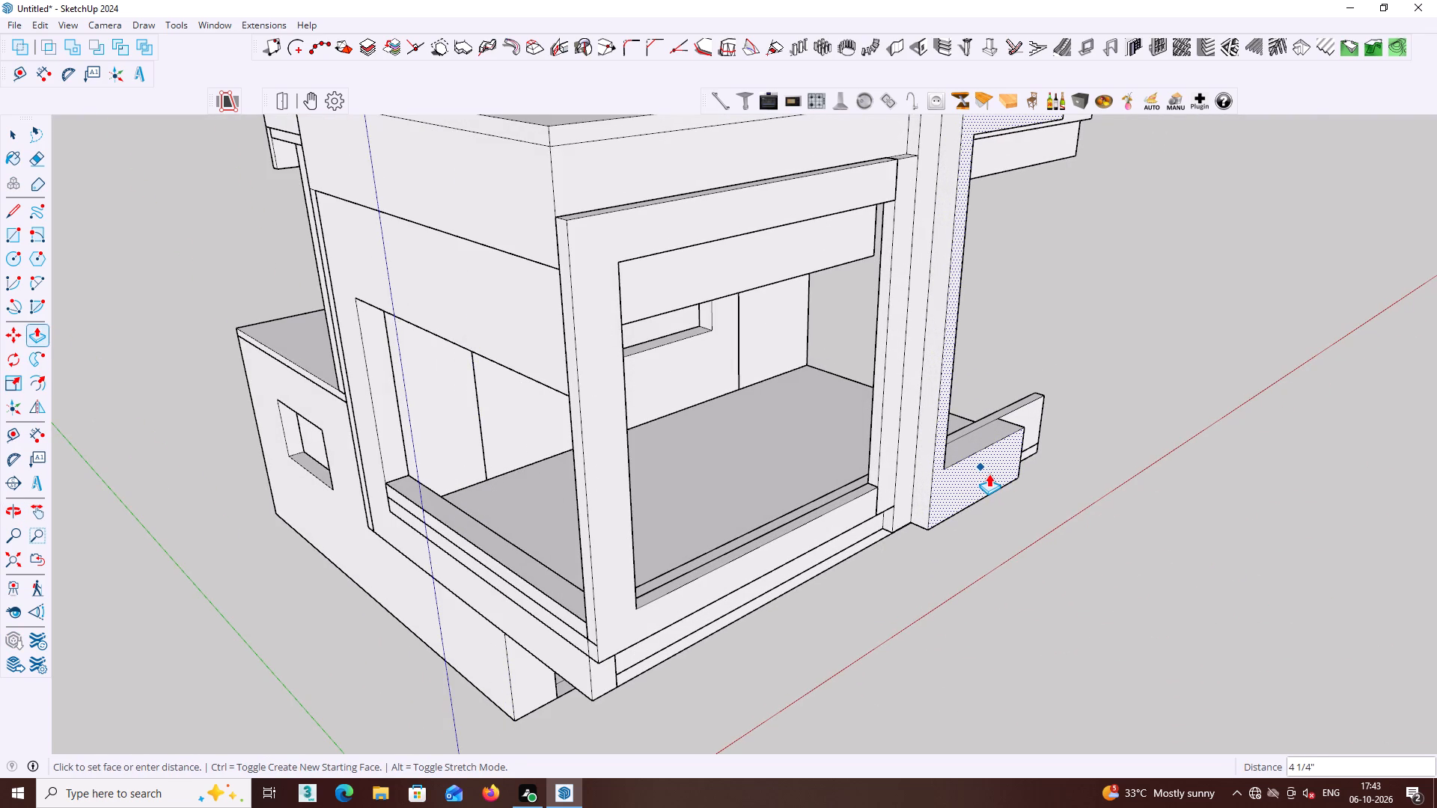
pyautogui.click(989, 474)
pyautogui.press('space')
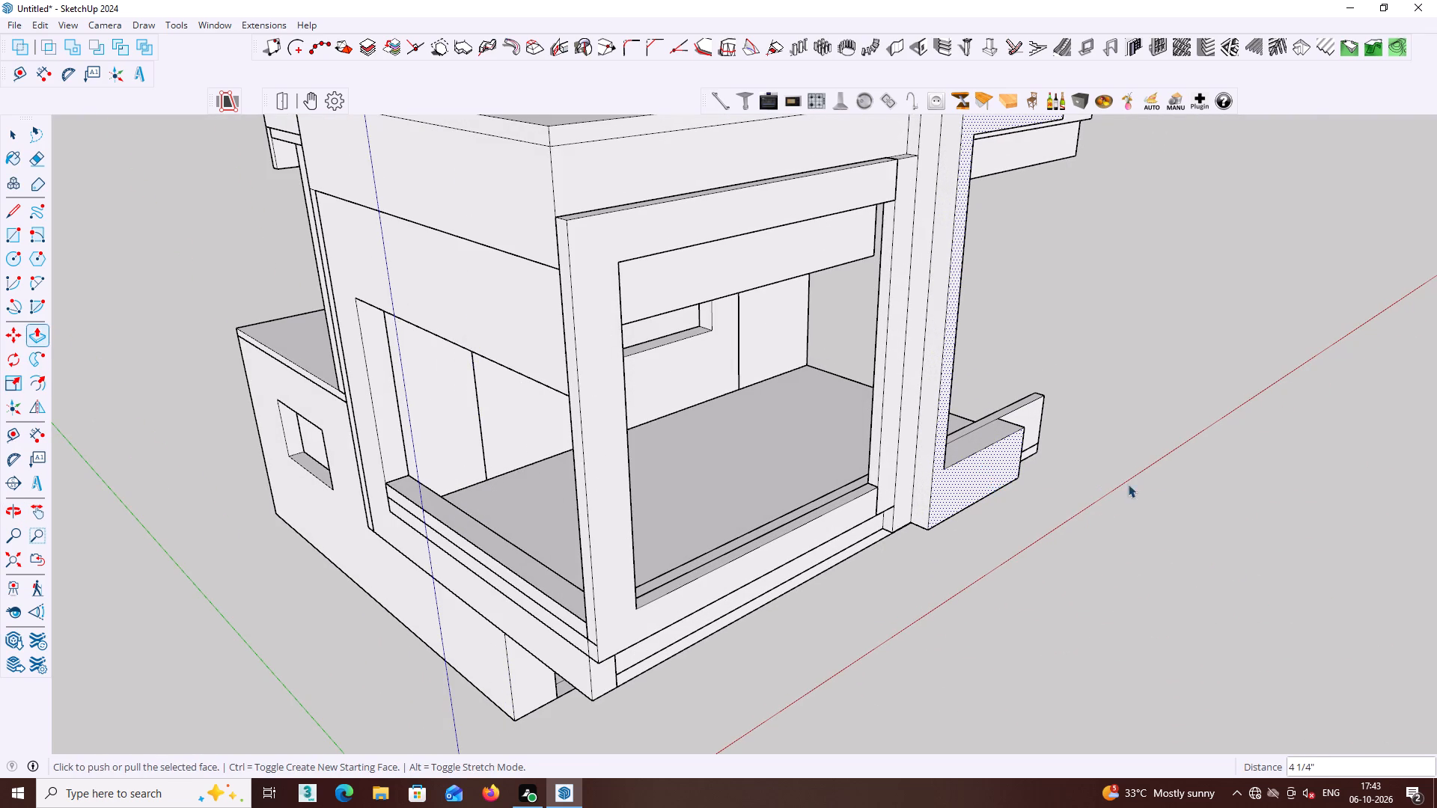
pyautogui.click(1170, 489)
# Dimension the projection depth of the C-shaped frame's lower band along its top end edge at the balcony wall's step.
pyautogui.moveTo(1165, 489); pyautogui.dragTo(933, 475, button='middle')
pyautogui.scroll(-3, 980, 535)
pyautogui.scroll(-1, 1067, 616)
pyautogui.moveTo(1070, 616); pyautogui.dragTo(1010, 599, button='middle')
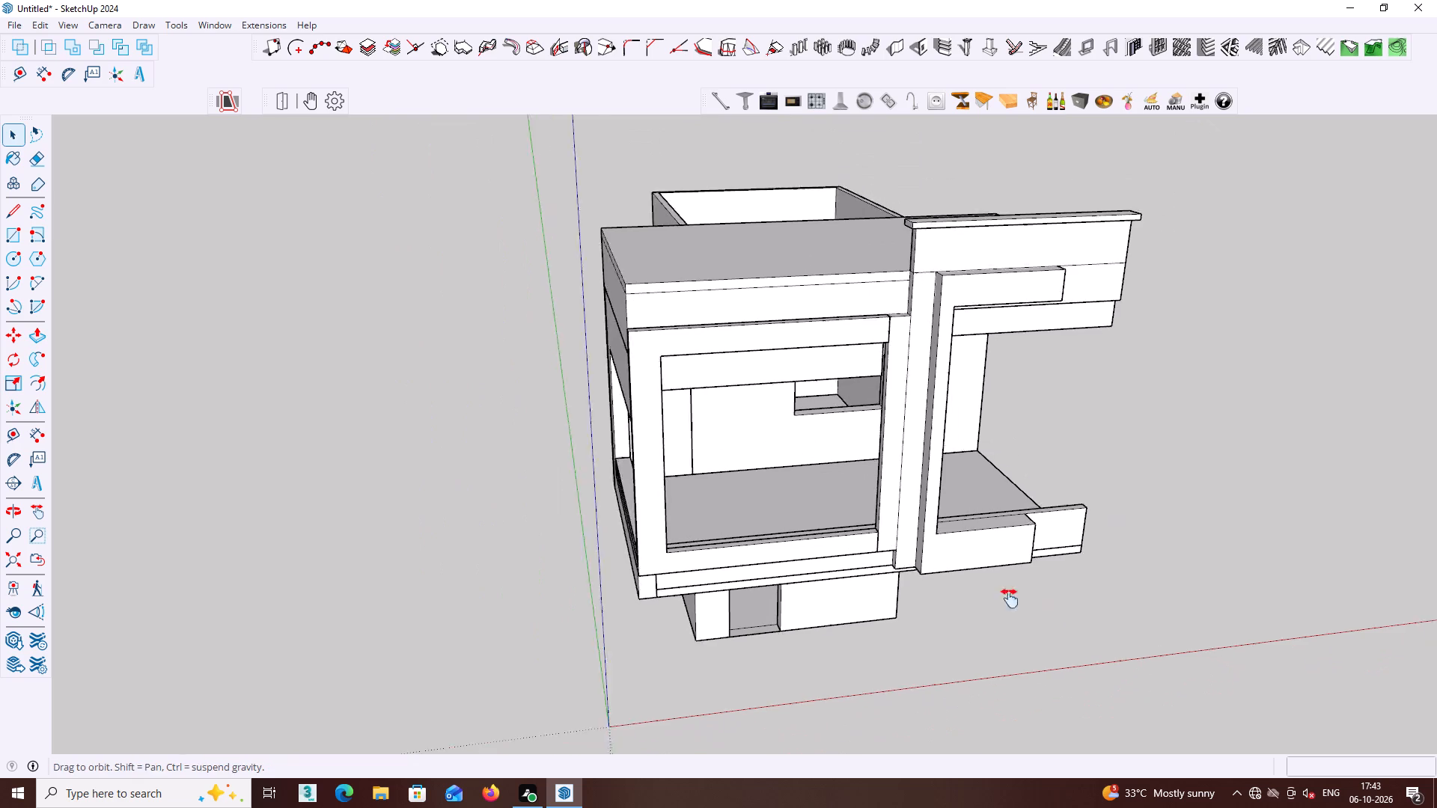
pyautogui.moveTo(1010, 599); pyautogui.dragTo(864, 566, button='middle')
pyautogui.moveTo(883, 569); pyautogui.dragTo(748, 547, button='middle')
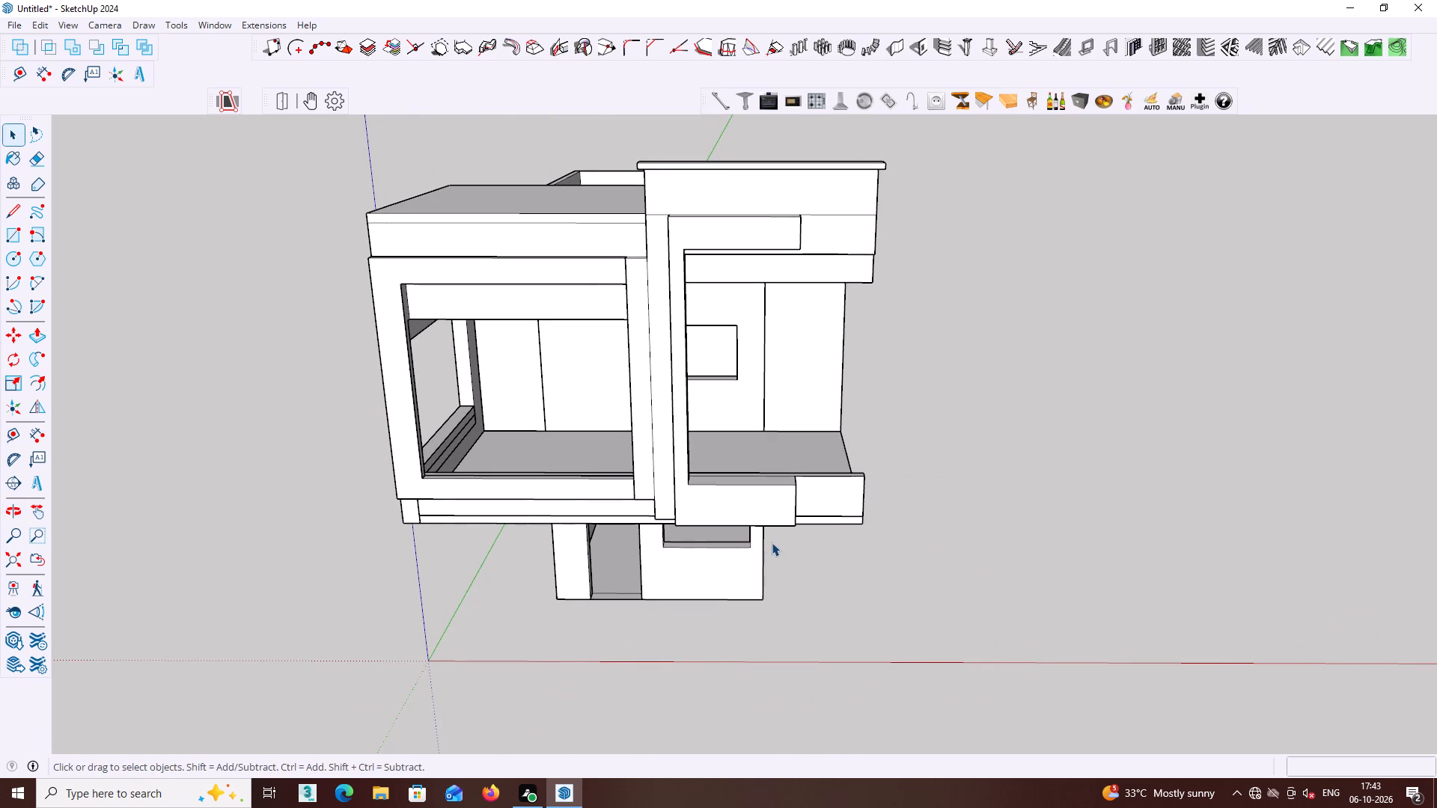
pyautogui.moveTo(787, 539); pyautogui.dragTo(824, 578, button='middle')
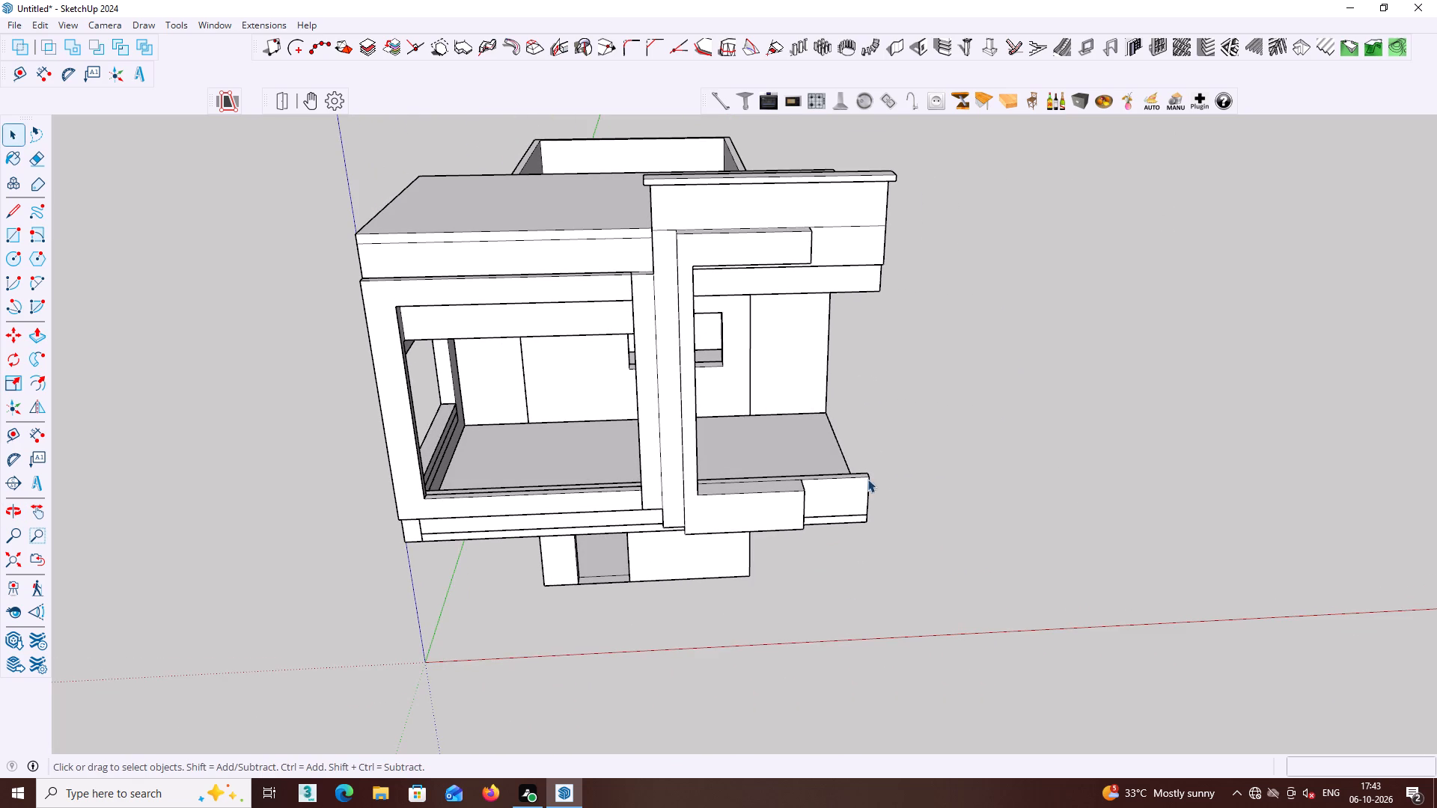
pyautogui.click(36, 435)
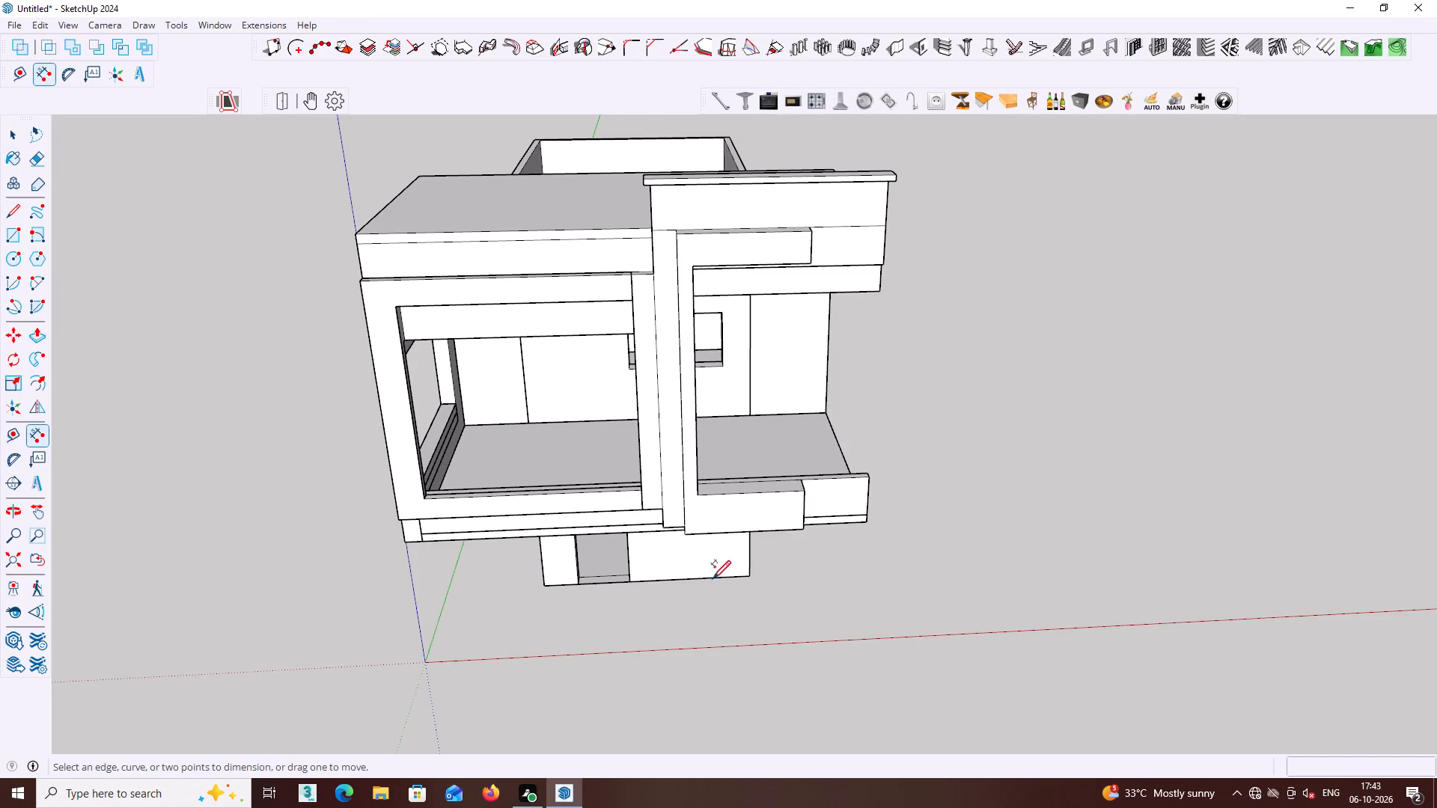
pyautogui.moveTo(713, 578); pyautogui.dragTo(677, 603, button='middle')
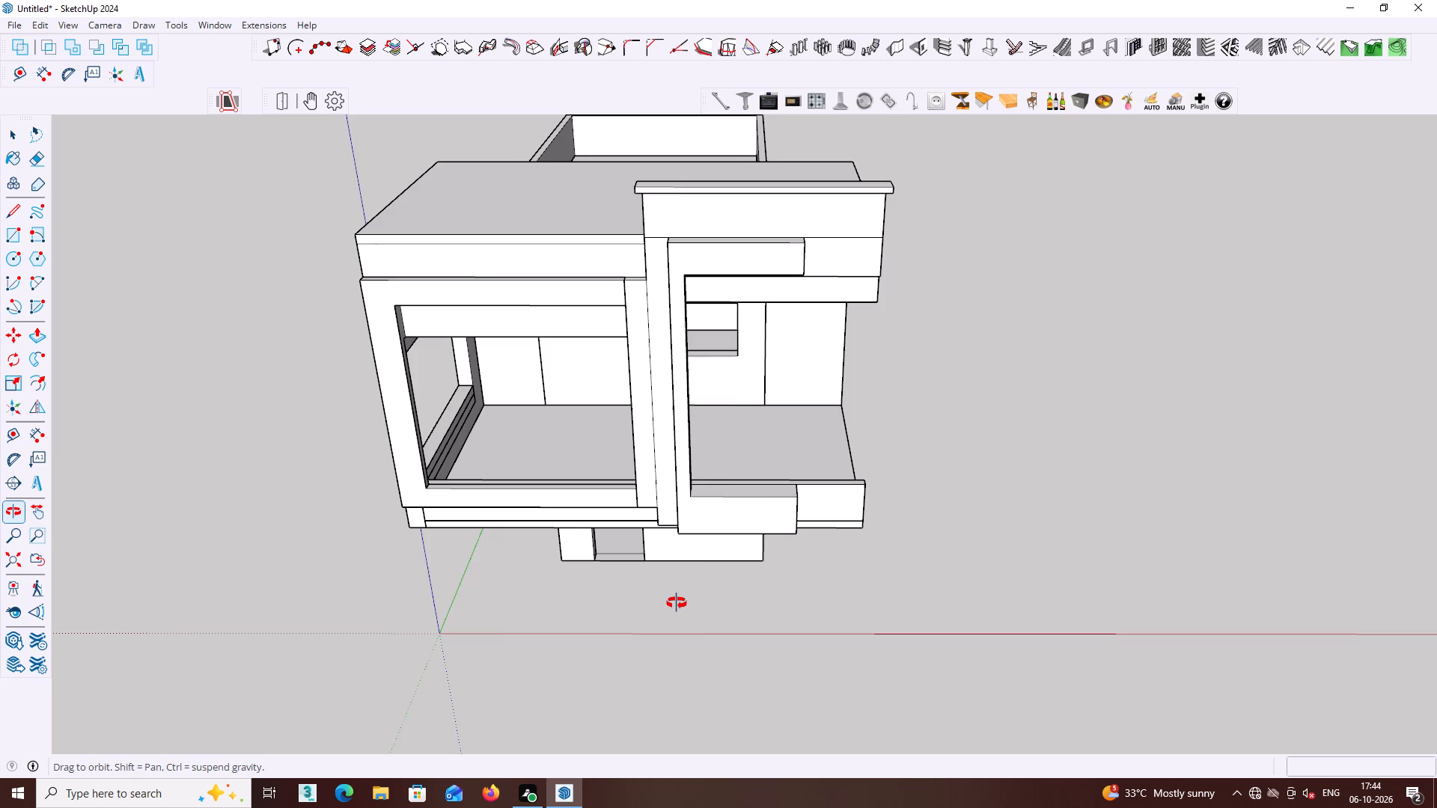
pyautogui.moveTo(677, 603); pyautogui.dragTo(679, 603, button='middle')
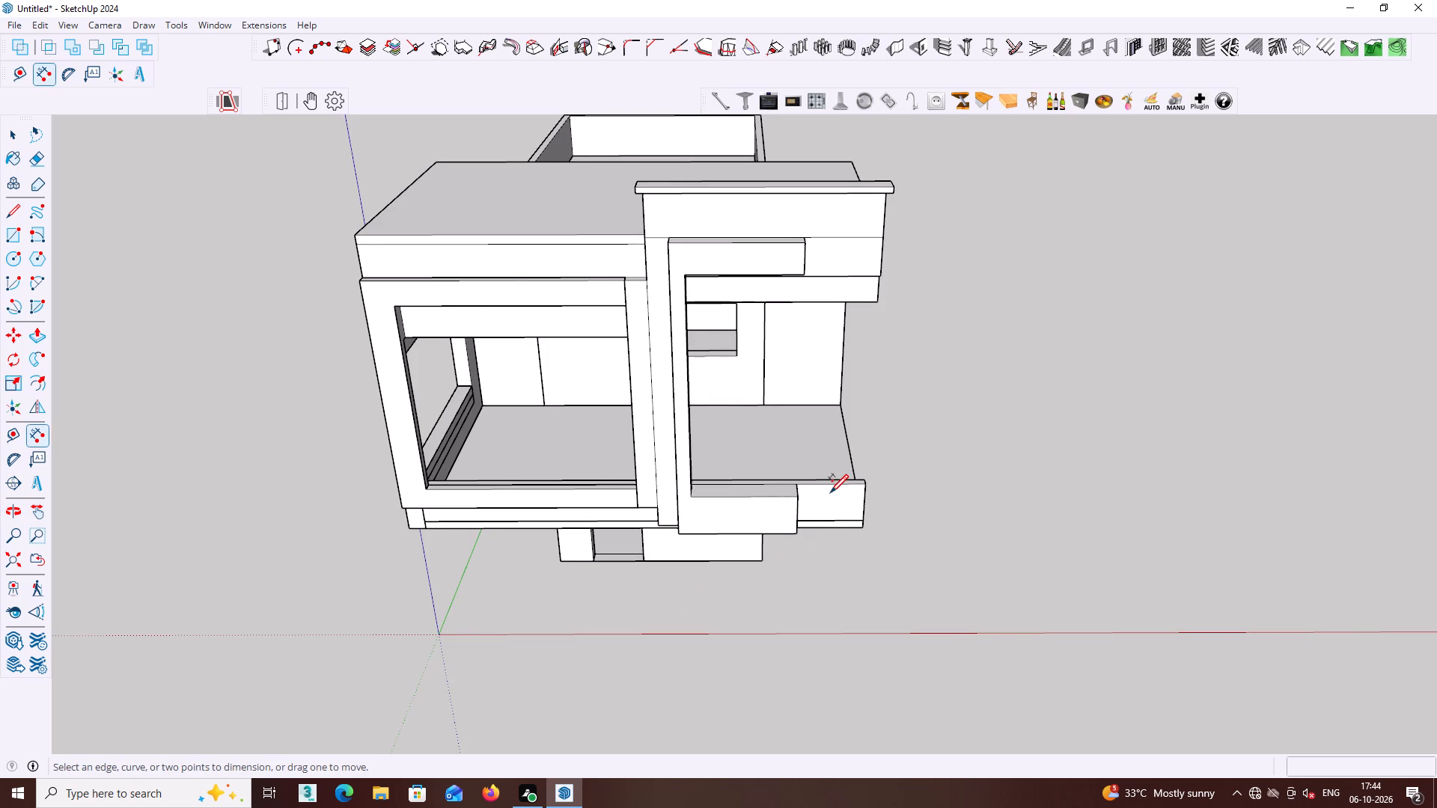
pyautogui.moveTo(820, 493); pyautogui.dragTo(585, 599, button='middle')
pyautogui.scroll(2, 705, 527)
pyautogui.click(766, 505)
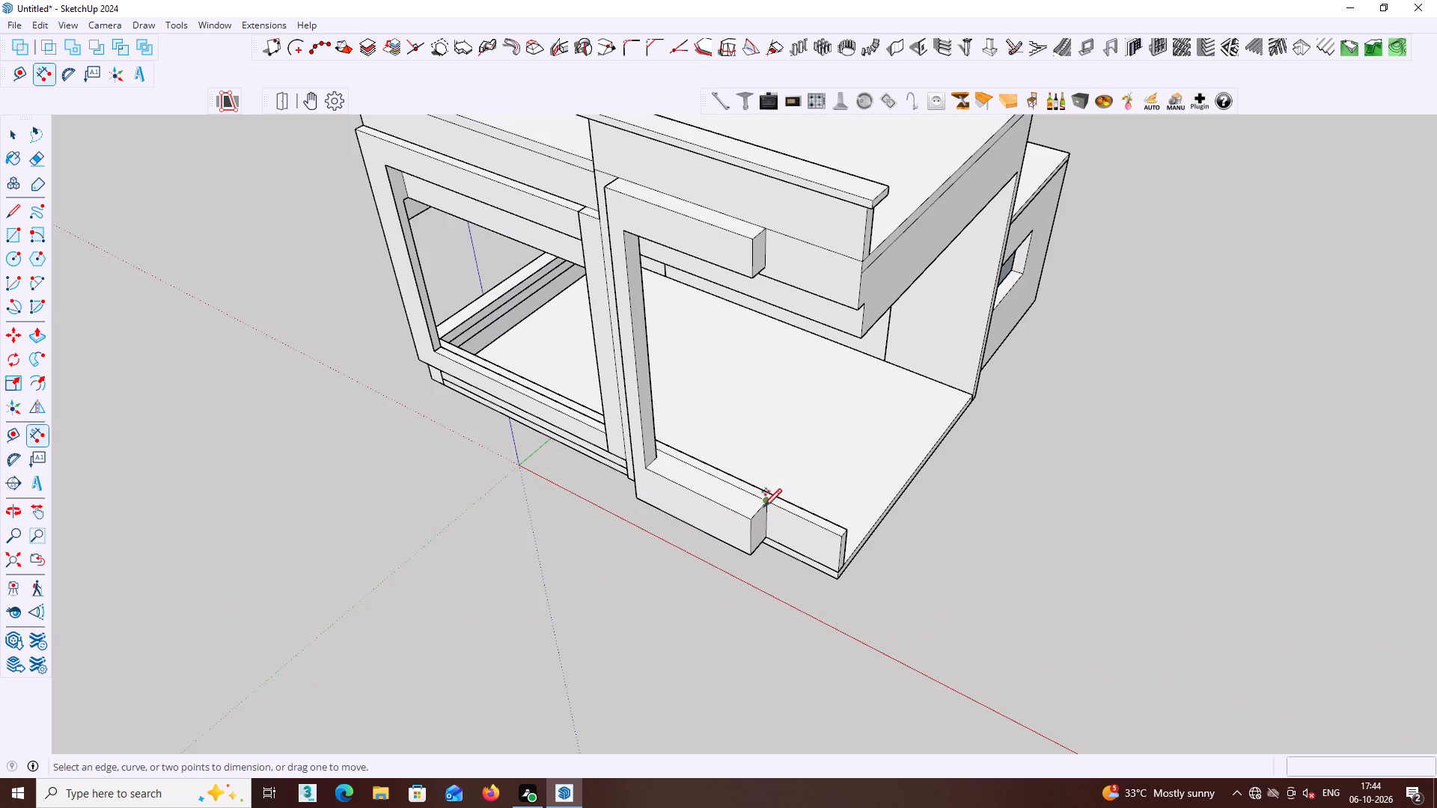
pyautogui.click(751, 518)
pyautogui.scroll(11, 751, 517)
pyautogui.middleClick(746, 511)
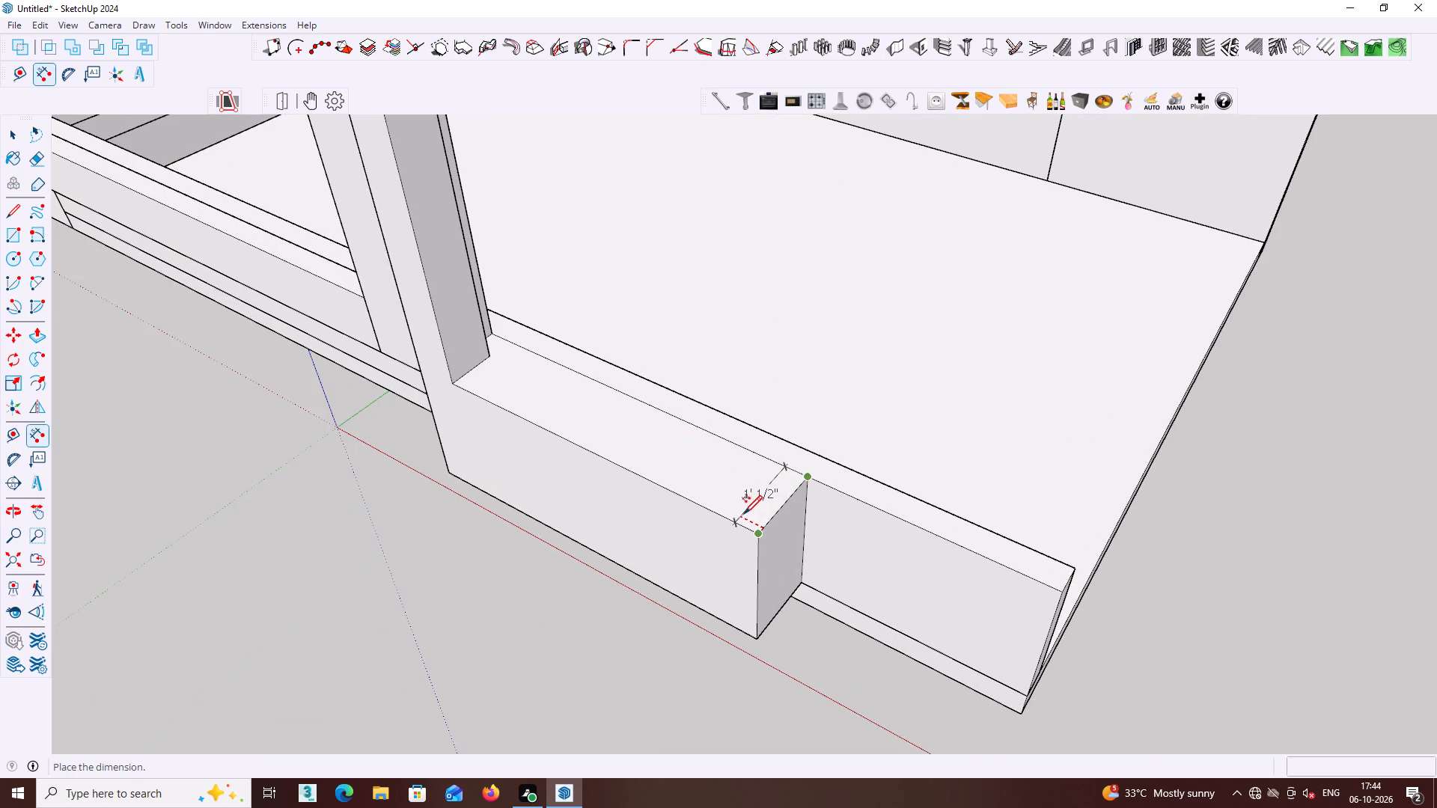
pyautogui.scroll(4, 744, 513)
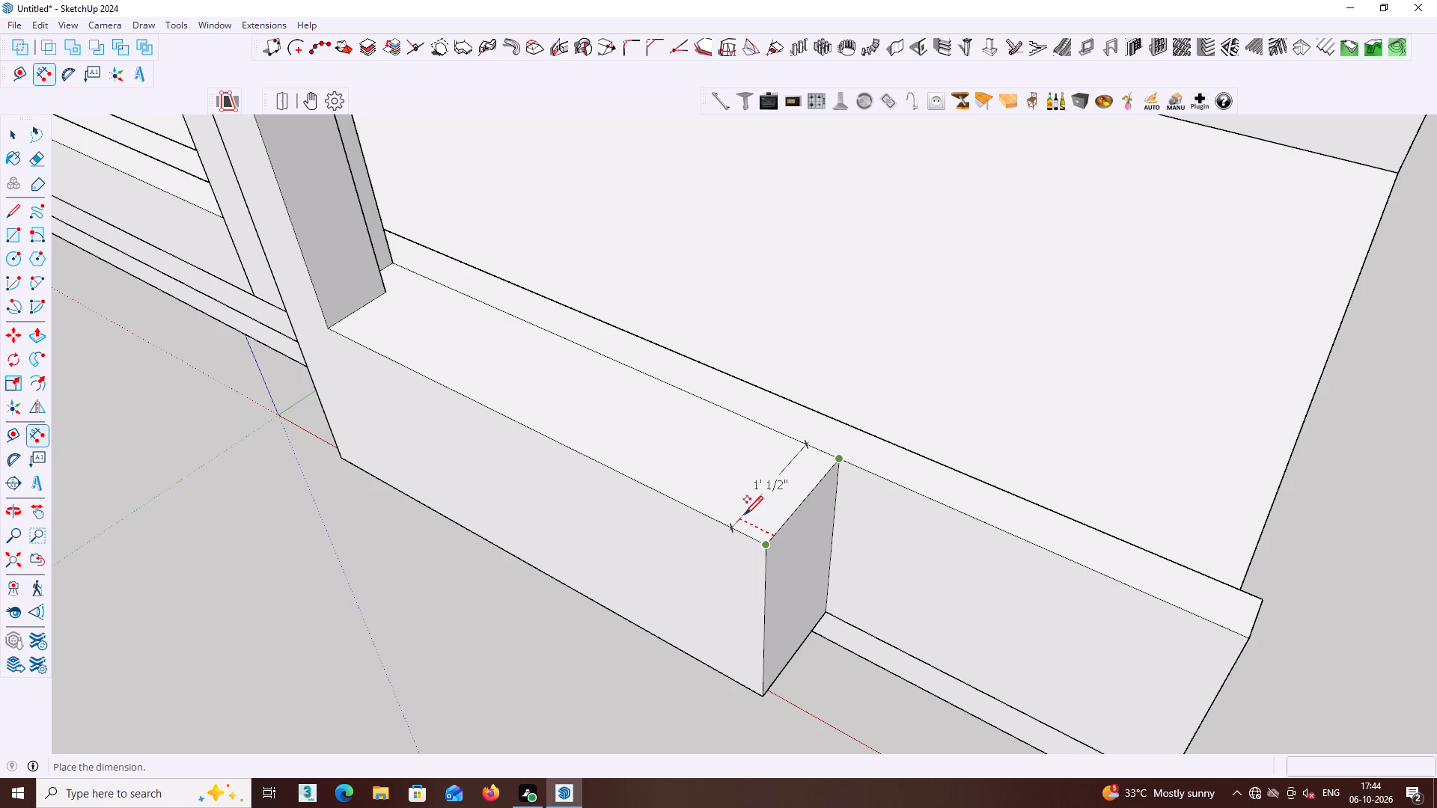
pyautogui.click(745, 513)
pyautogui.scroll(-7, 772, 536)
pyautogui.middleClick(789, 568)
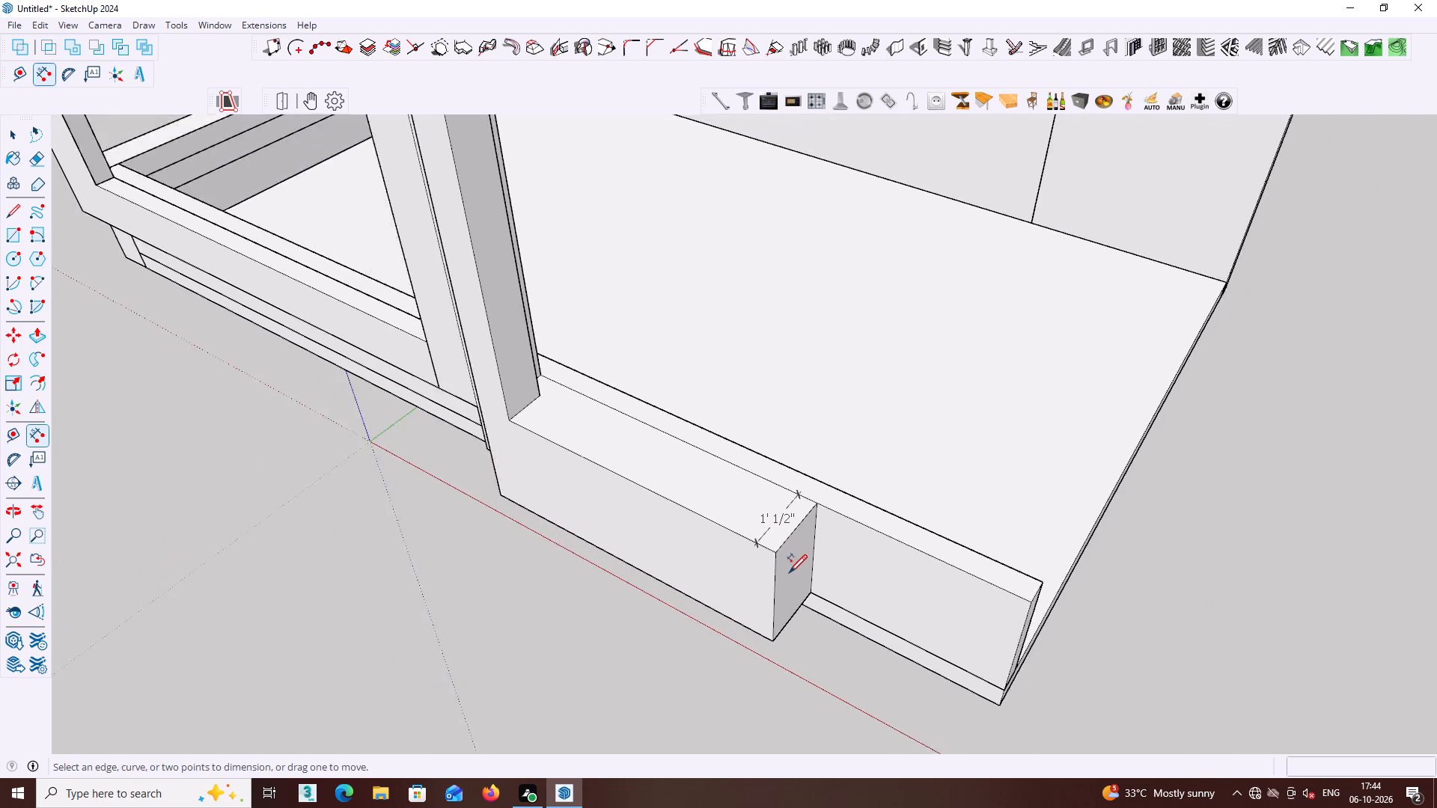
pyautogui.scroll(-4, 789, 572)
pyautogui.moveTo(785, 581); pyautogui.dragTo(974, 569, button='middle')
pyautogui.press('space')
# Set the model's measurement units format to Decimal.
pyautogui.middleClick(882, 563)
pyautogui.scroll(-3, 882, 563)
pyautogui.click(220, 29)
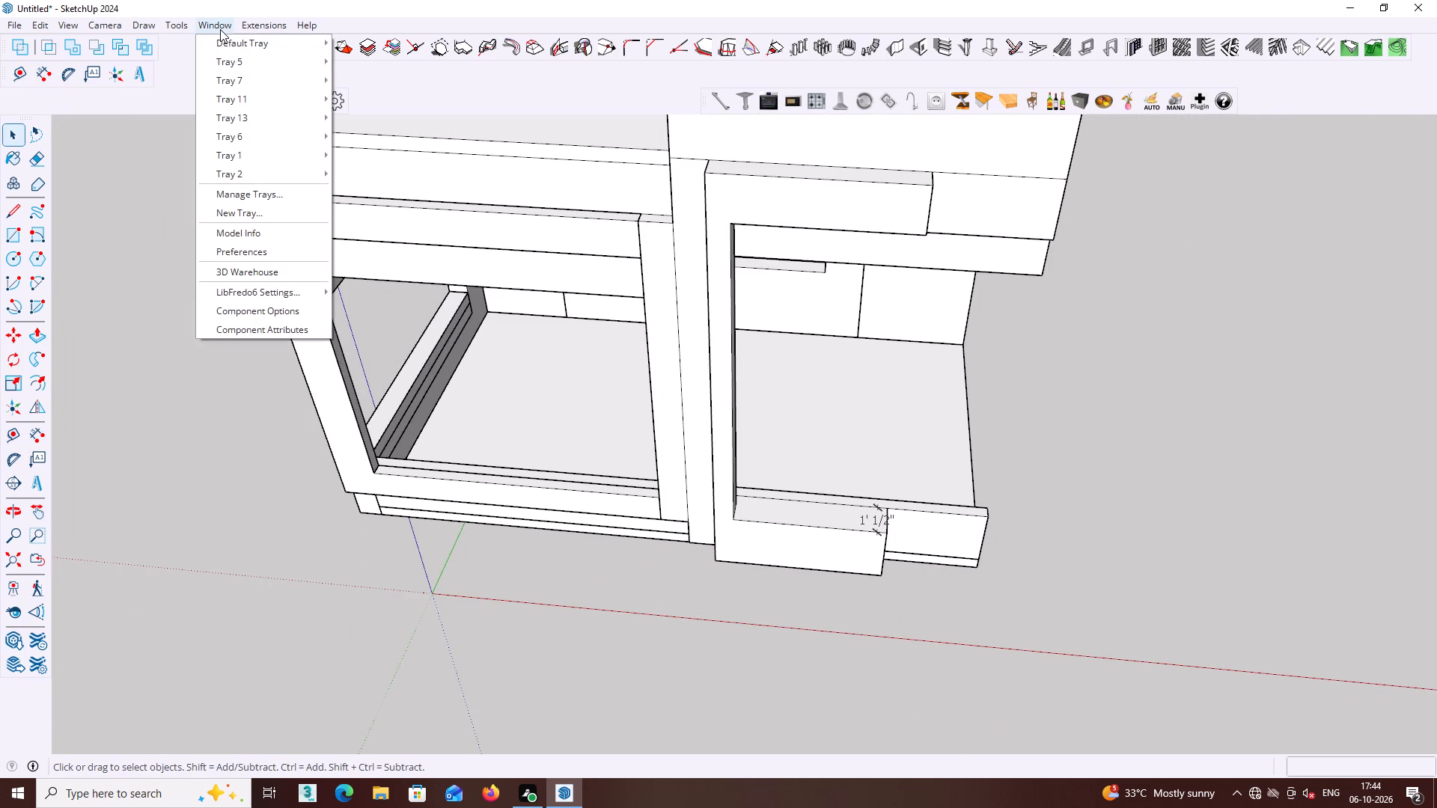
pyautogui.click(244, 232)
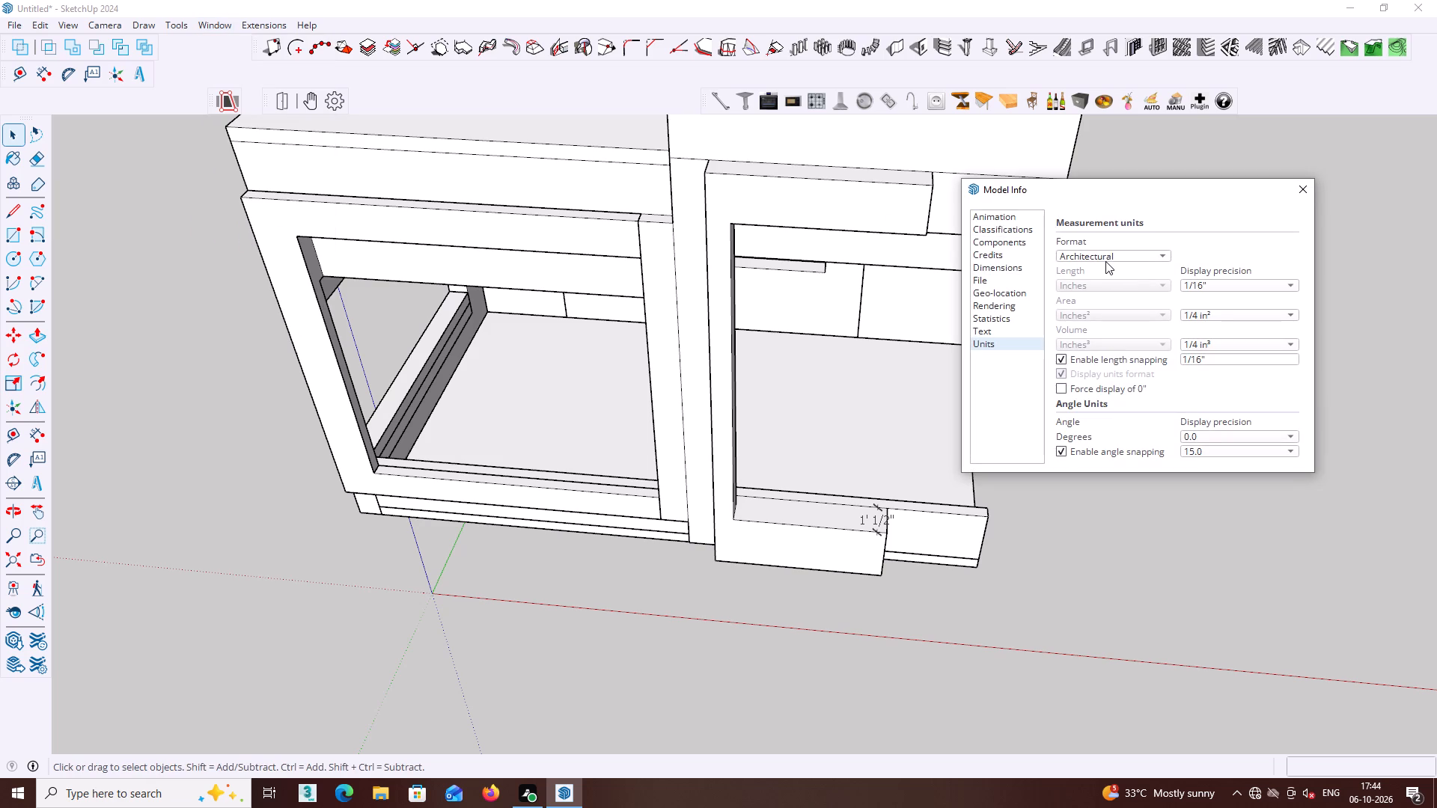
pyautogui.click(1117, 256)
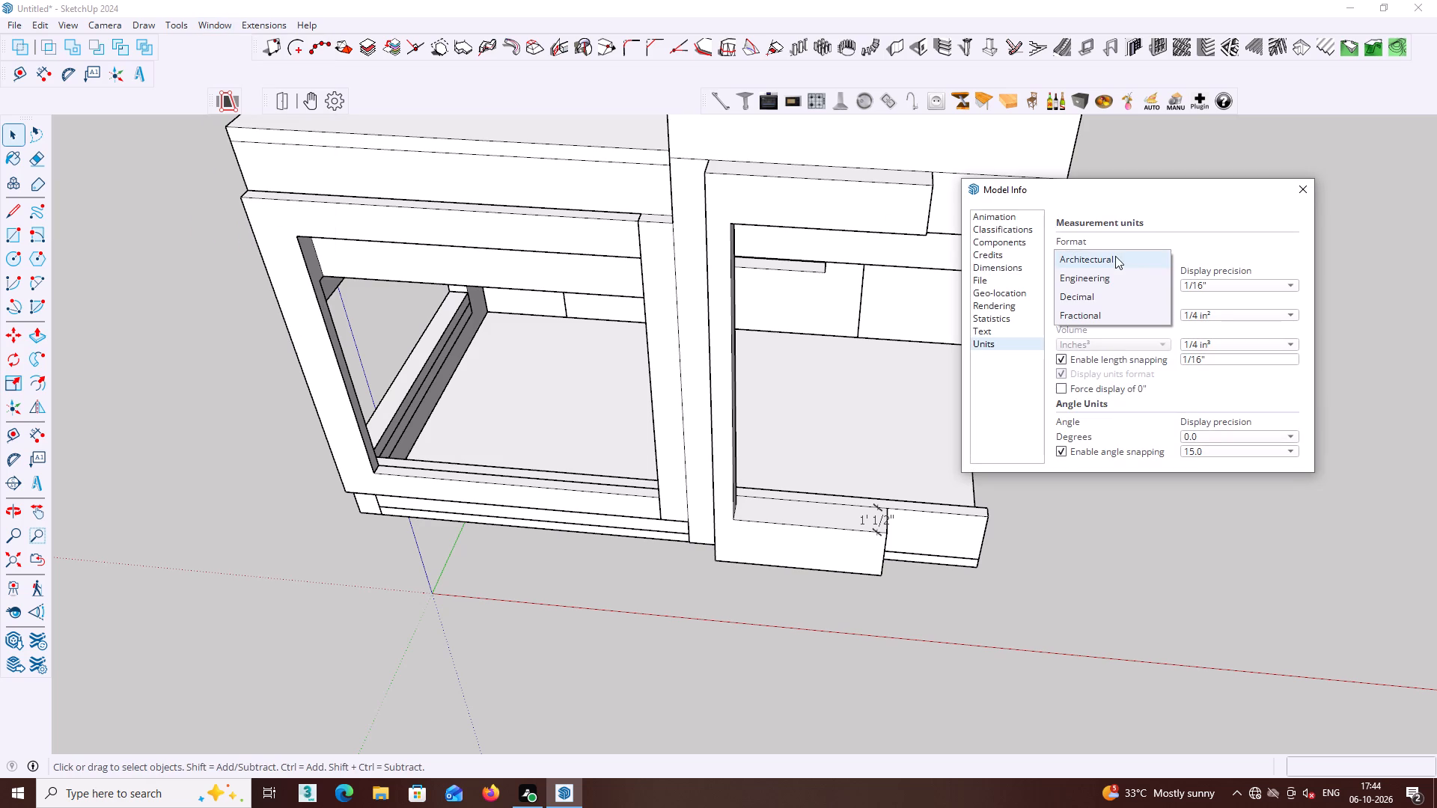
pyautogui.click(1084, 294)
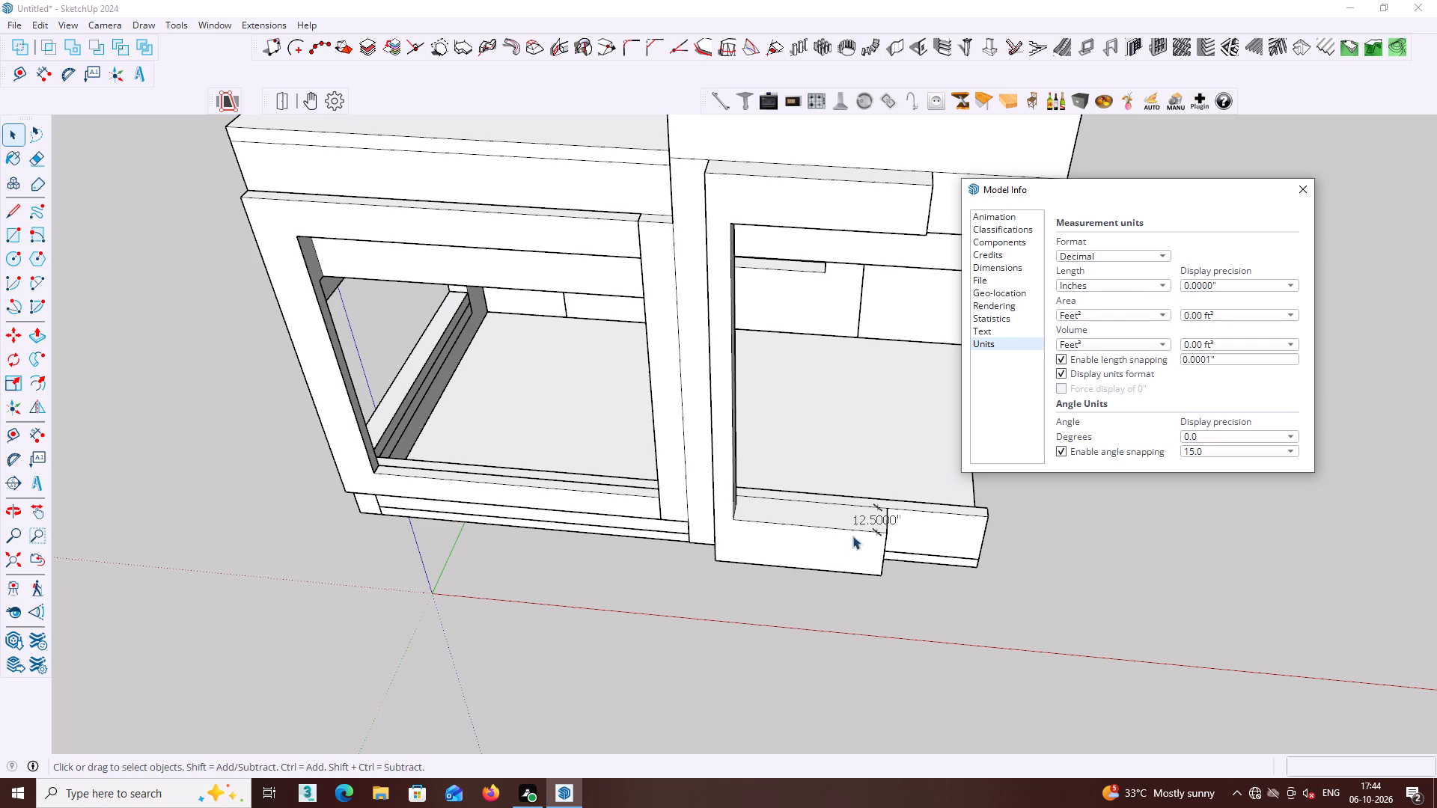
pyautogui.scroll(4, 840, 533)
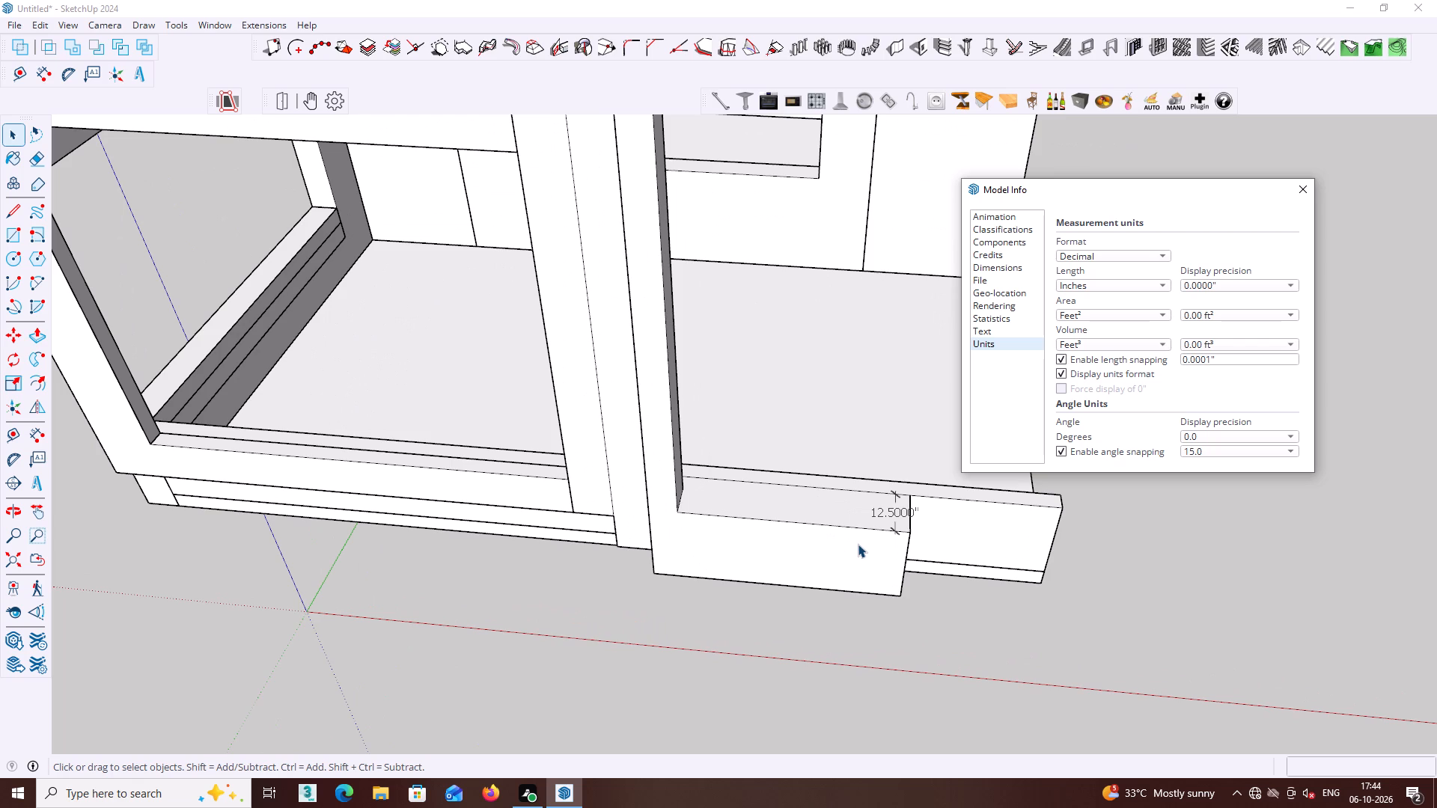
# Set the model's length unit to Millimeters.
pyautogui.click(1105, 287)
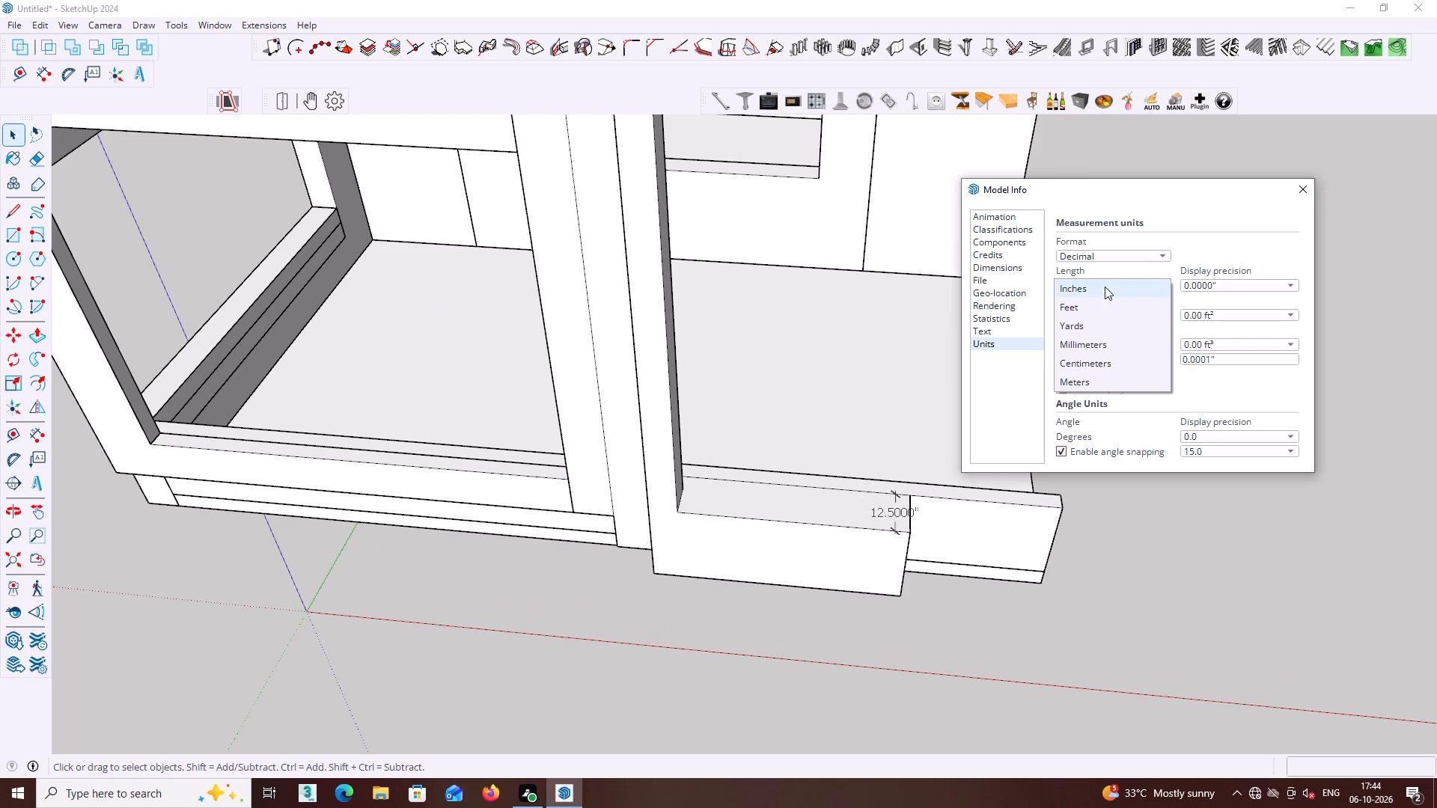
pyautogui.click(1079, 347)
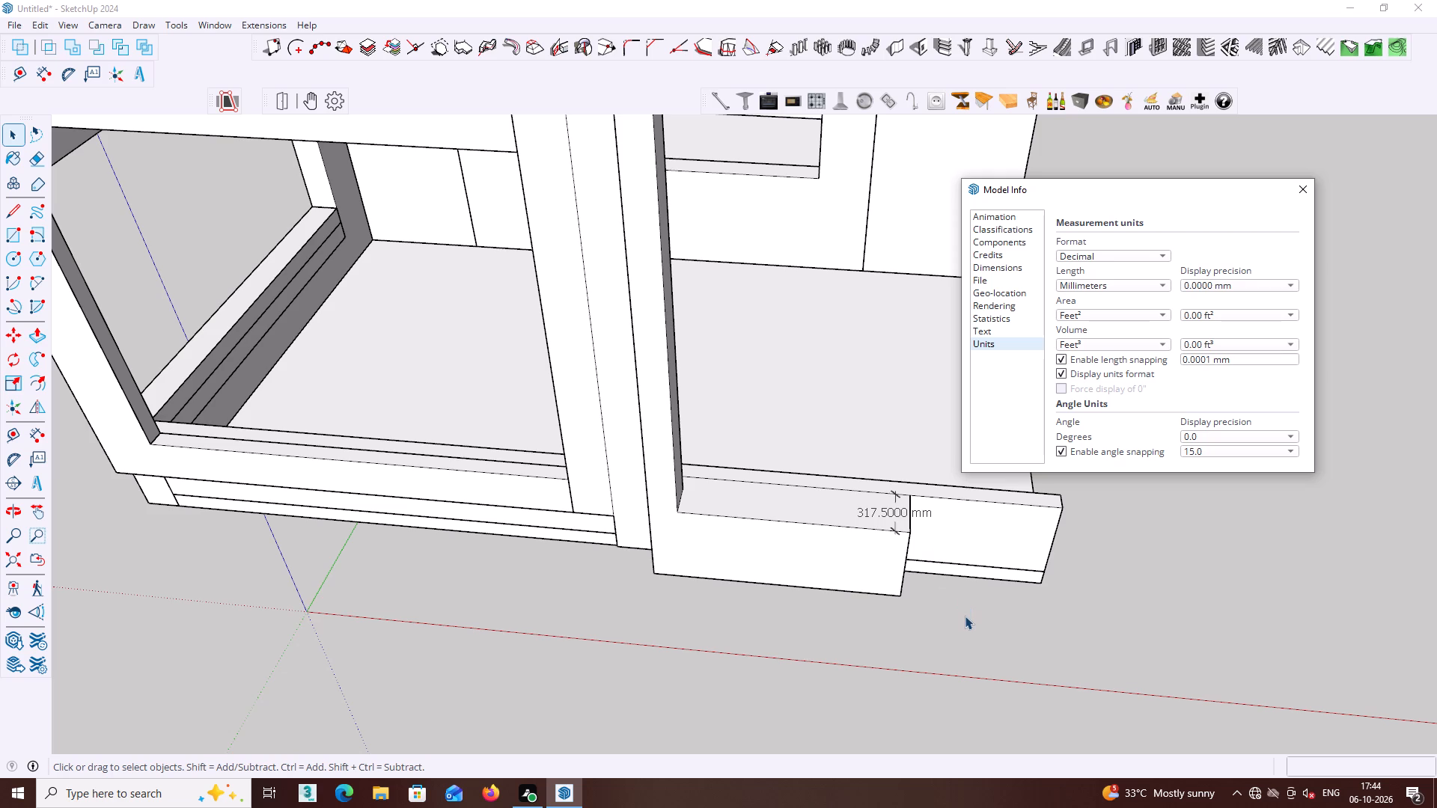
# Set the model's measurement units format to Architectural and close the Model Info window.
pyautogui.click(1126, 258)
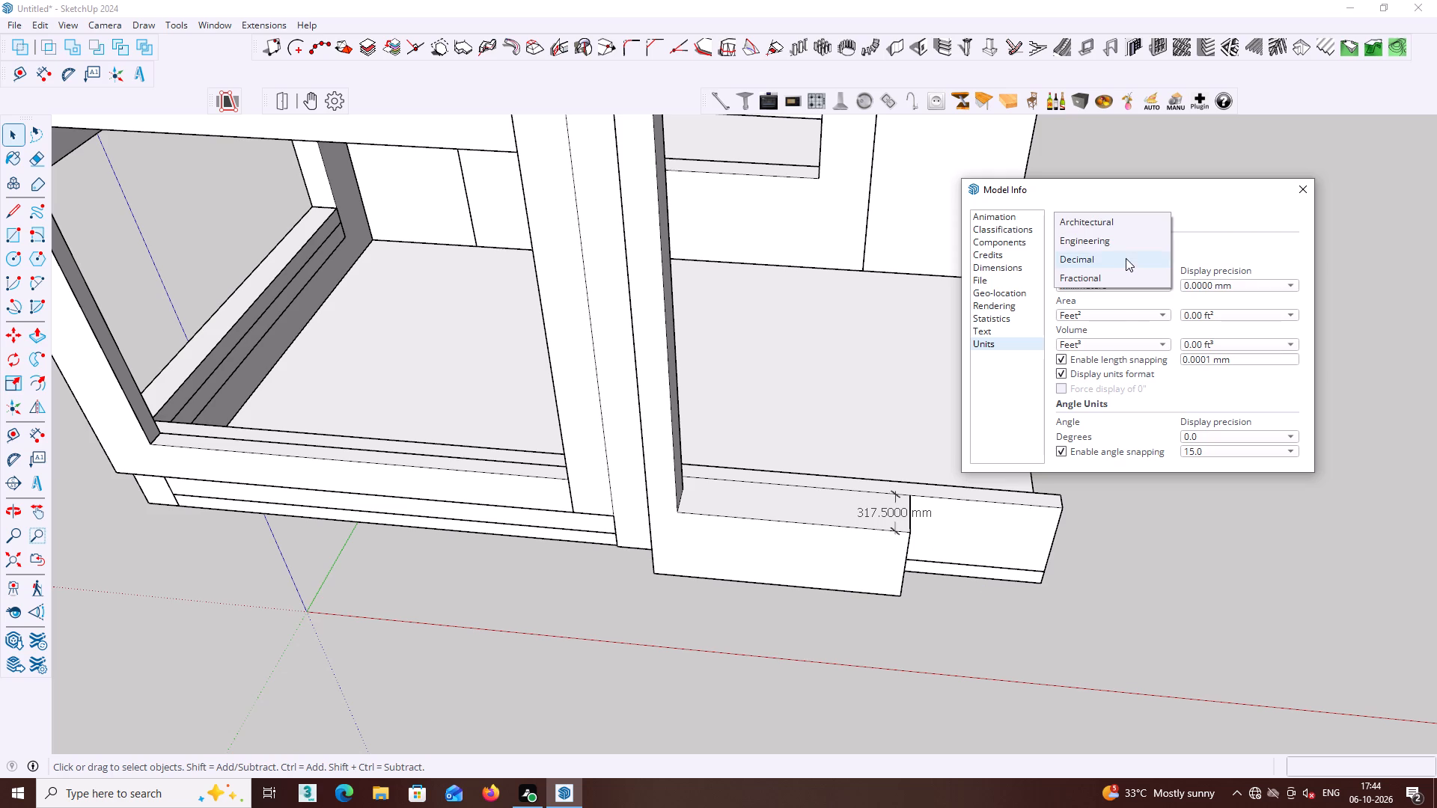
pyautogui.click(1111, 223)
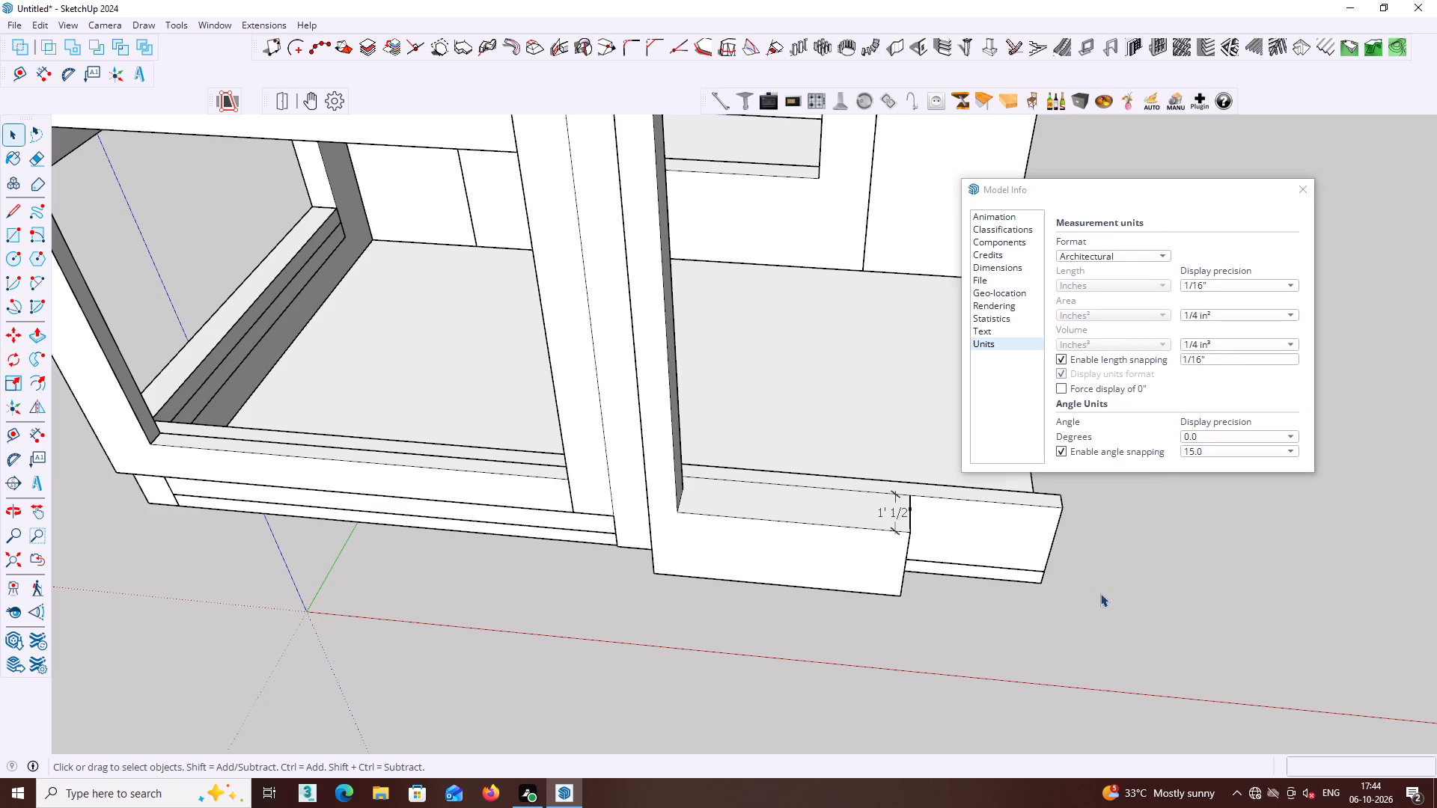
pyautogui.click(1100, 593)
pyautogui.click(1306, 186)
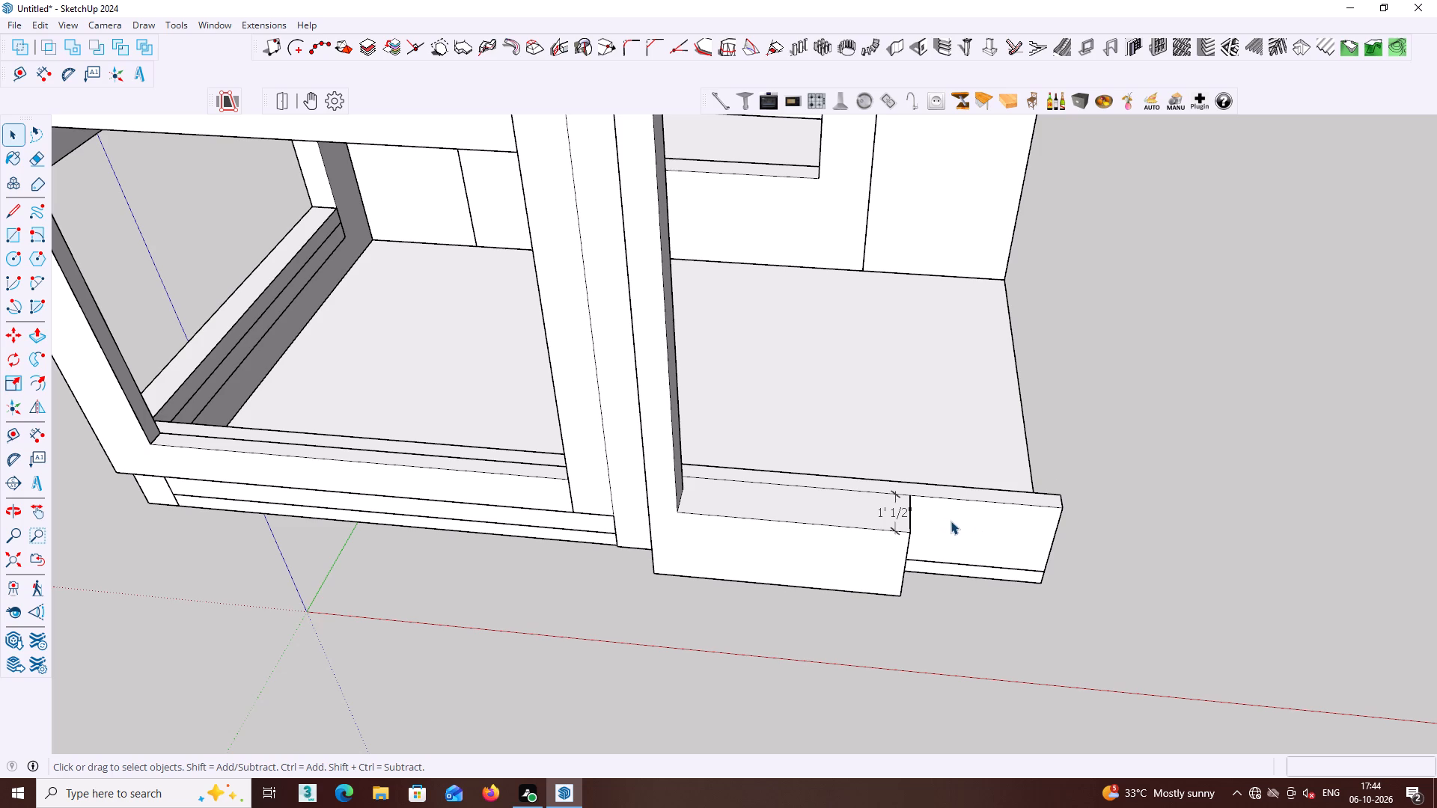
# Erase the projection depth dimension on the C-shaped frame's lower band.
pyautogui.scroll(-4, 992, 521)
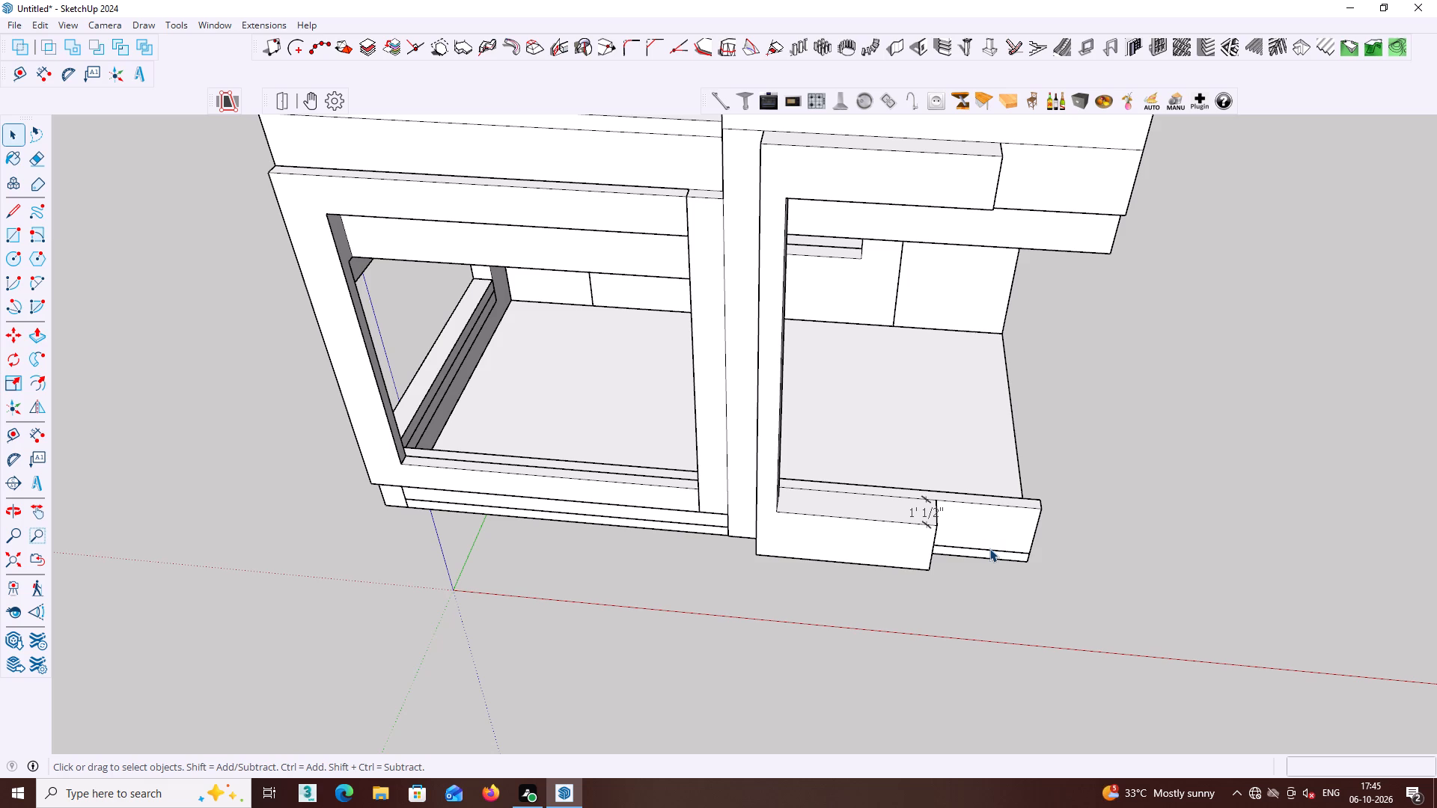
pyautogui.scroll(4, 942, 518)
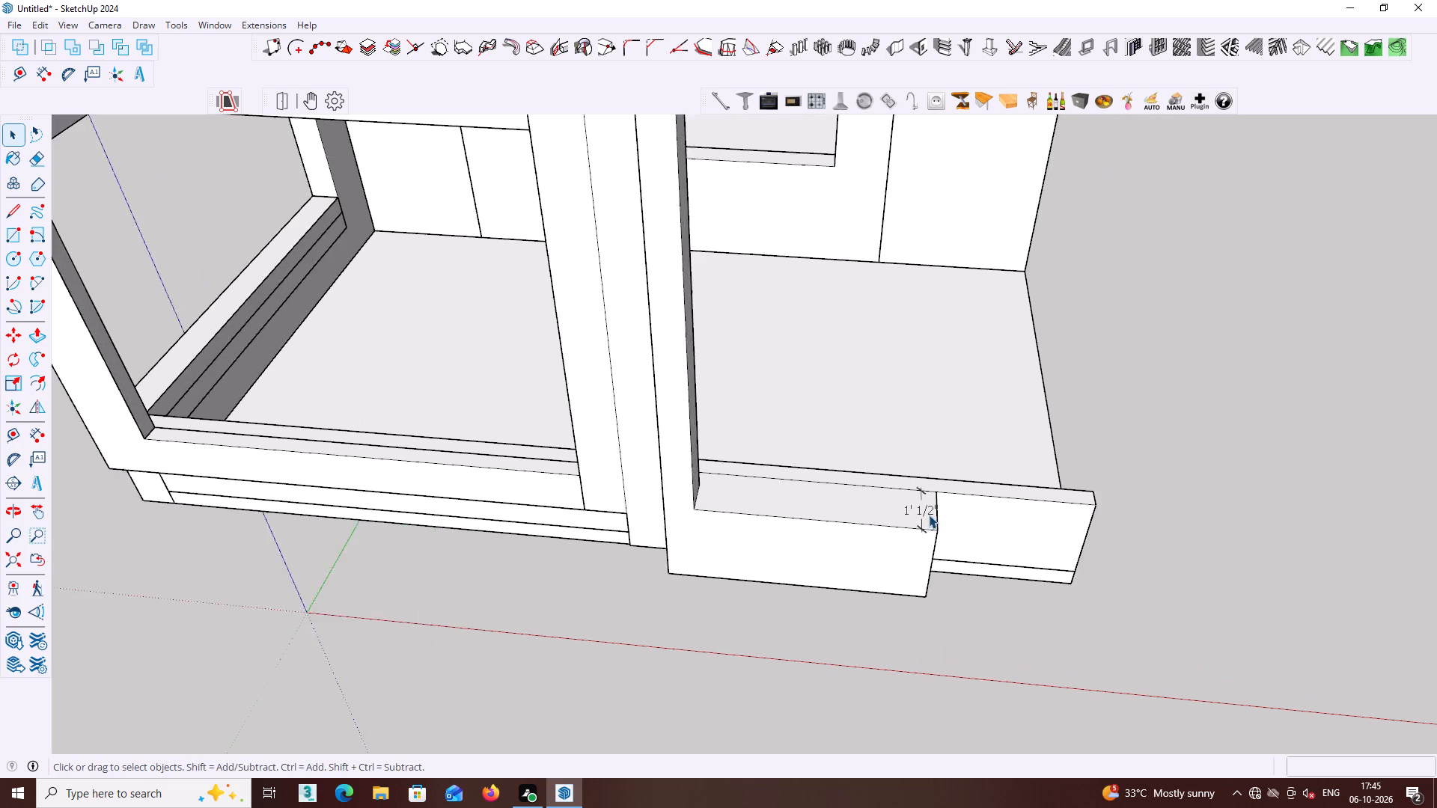
pyautogui.scroll(3, 929, 515)
pyautogui.press('e')
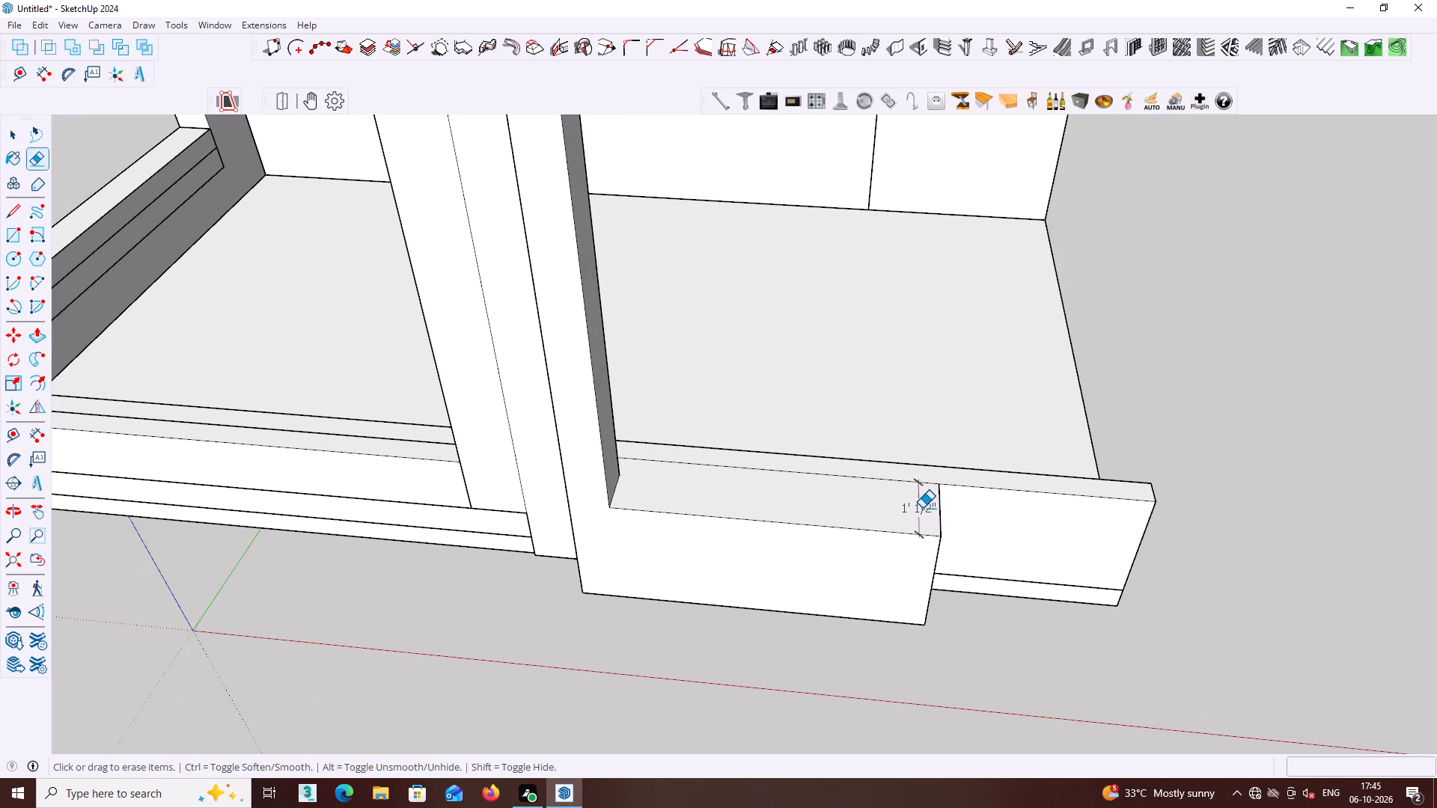
pyautogui.click(921, 506)
pyautogui.press('space')
# Draw a square about 3 3/16" by 3 3/16" on the top face of the C-shaped frame's lower band, near its vertical leg.
pyautogui.scroll(-4, 1044, 487)
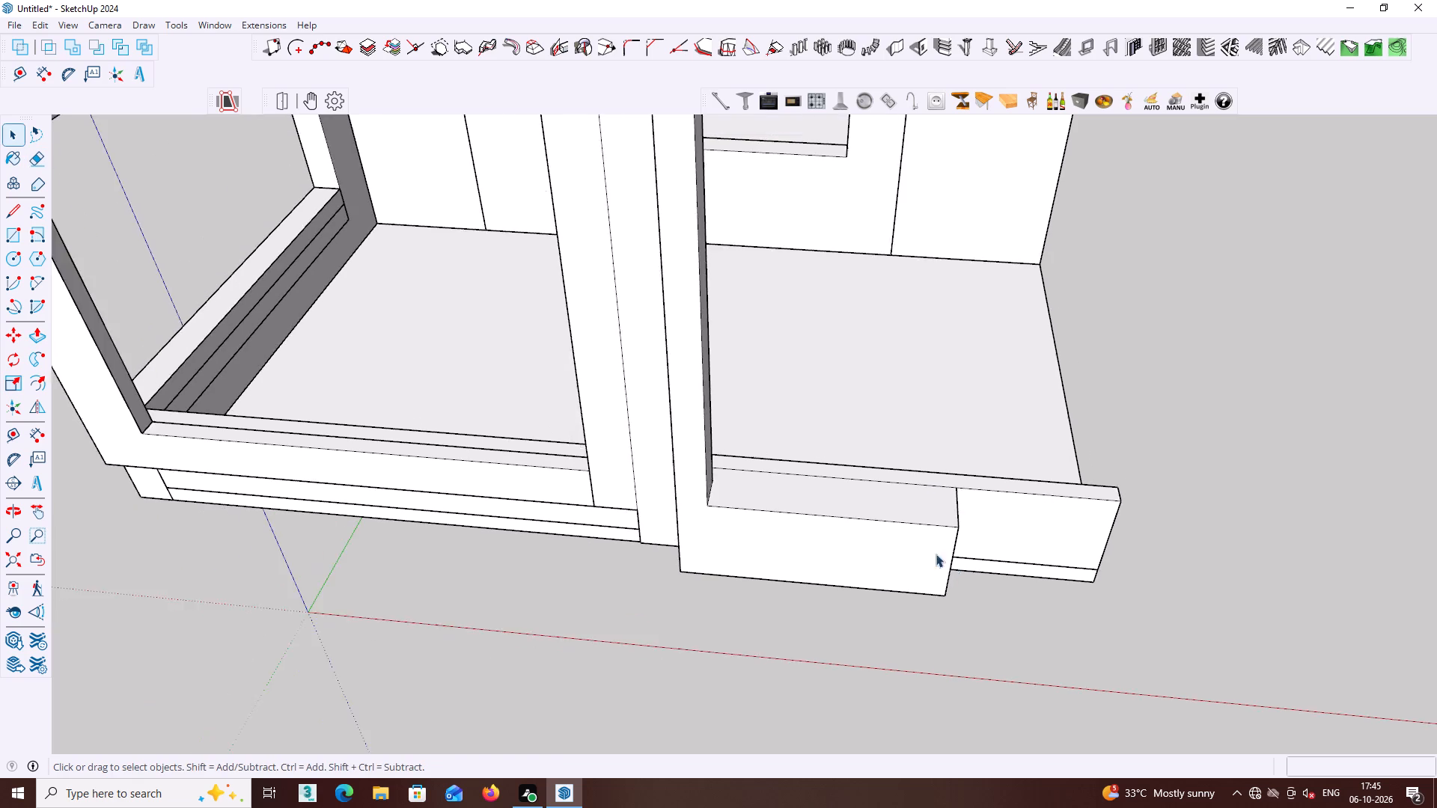
pyautogui.scroll(-1, 936, 554)
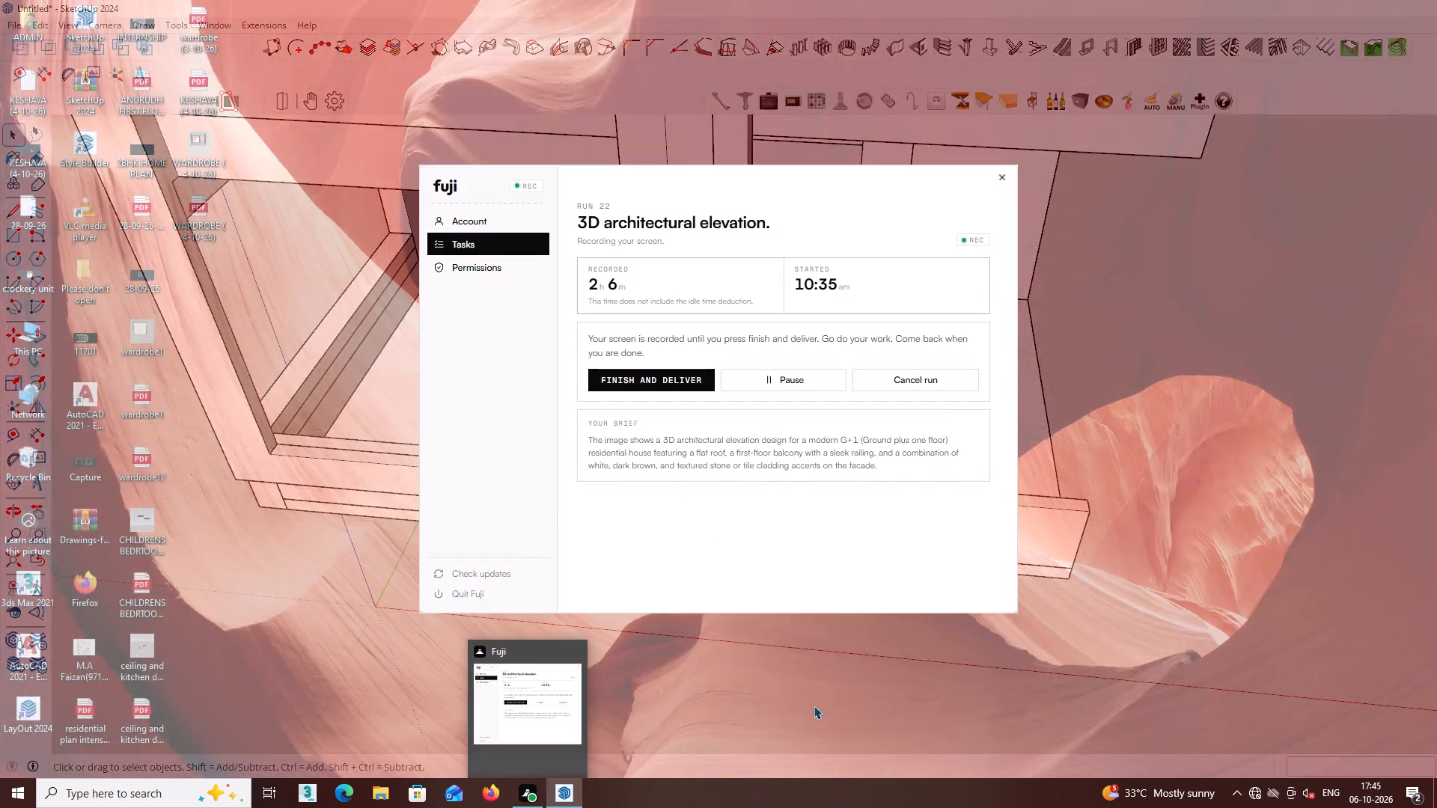
pyautogui.moveTo(891, 618); pyautogui.dragTo(936, 616, button='middle')
pyautogui.moveTo(905, 605); pyautogui.dragTo(960, 611, button='middle')
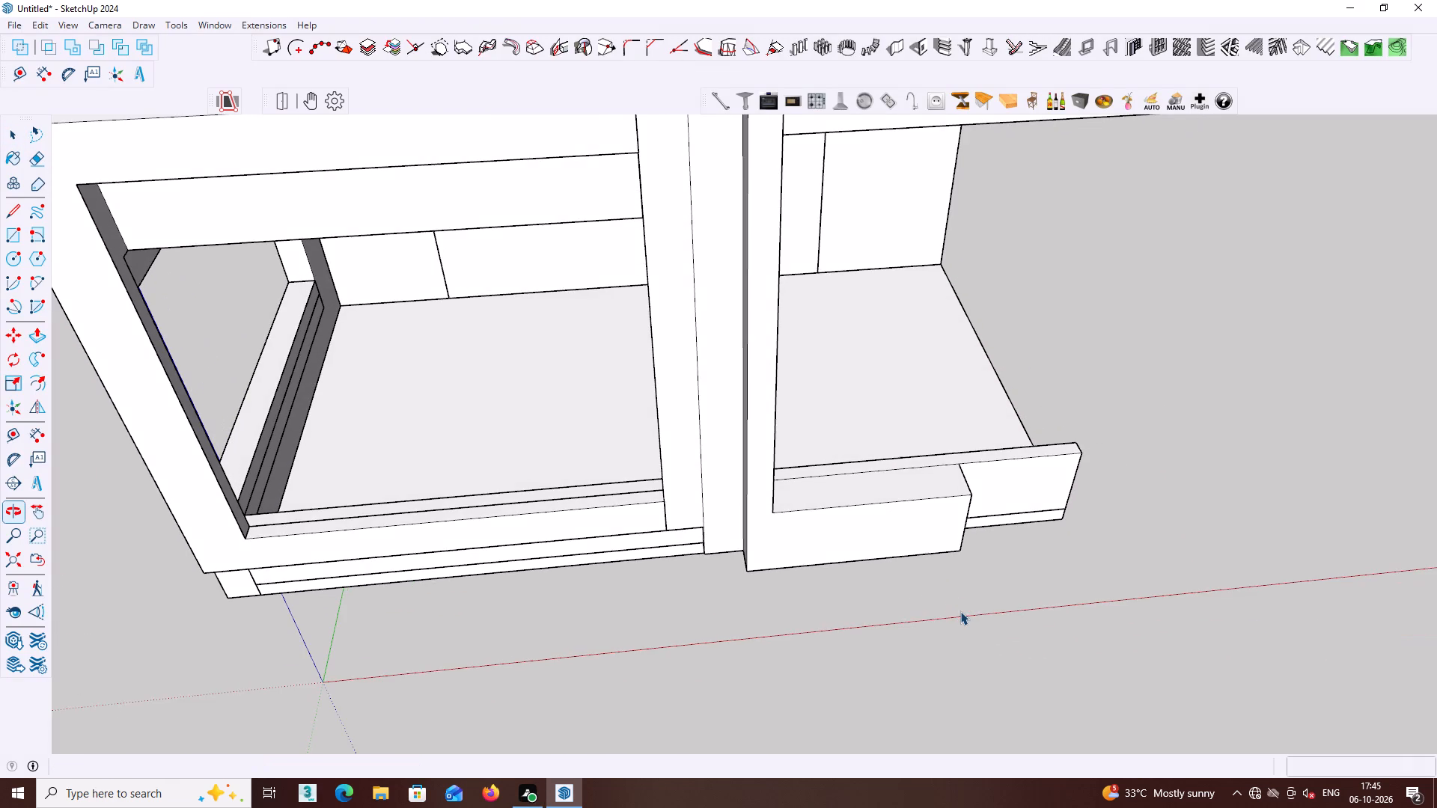
pyautogui.keyDown('shift'); pyautogui.moveTo(967, 619); pyautogui.dragTo(1130, 720, button='middle'); pyautogui.keyUp('shift')
pyautogui.moveTo(1086, 697); pyautogui.dragTo(1081, 668, button='middle')
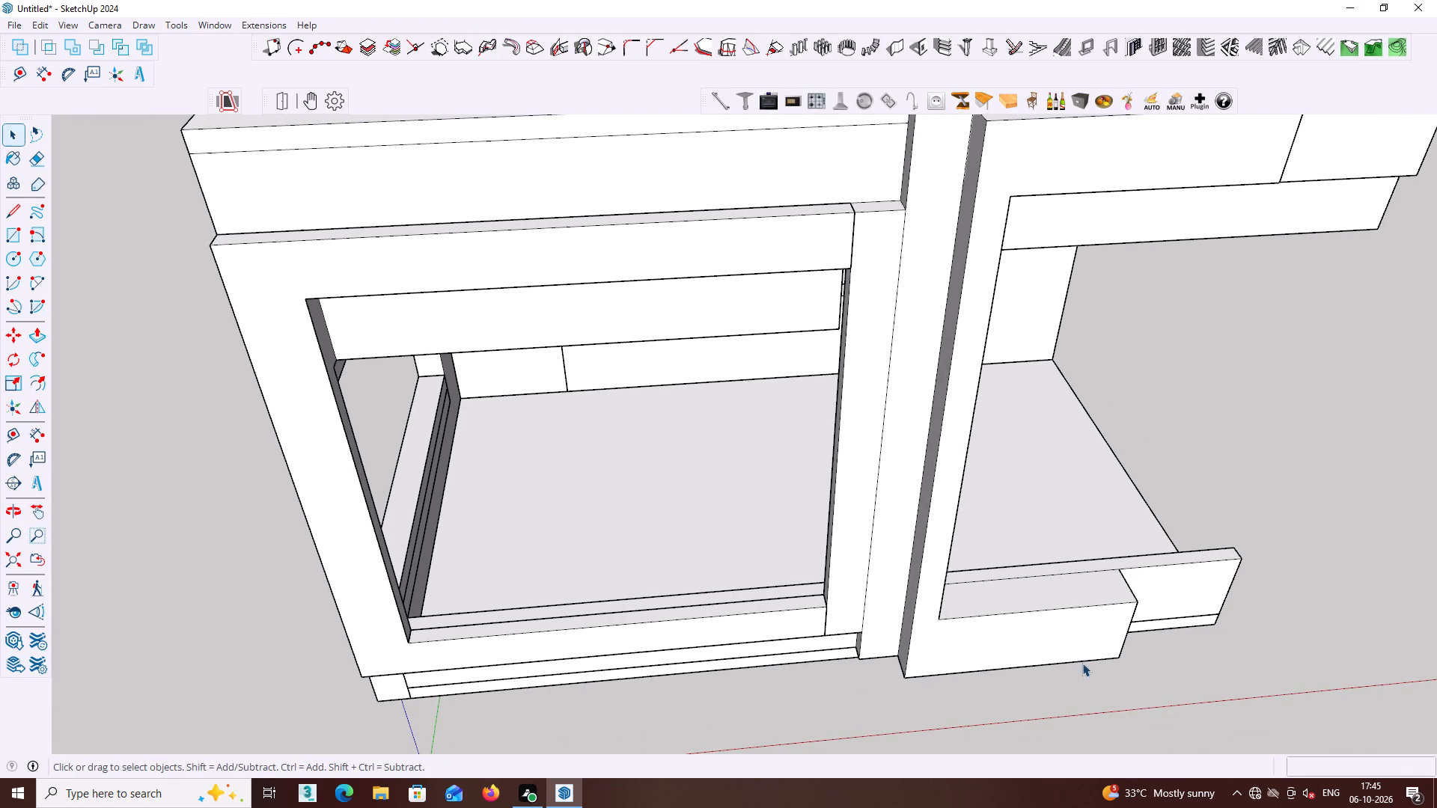
pyautogui.press('r')
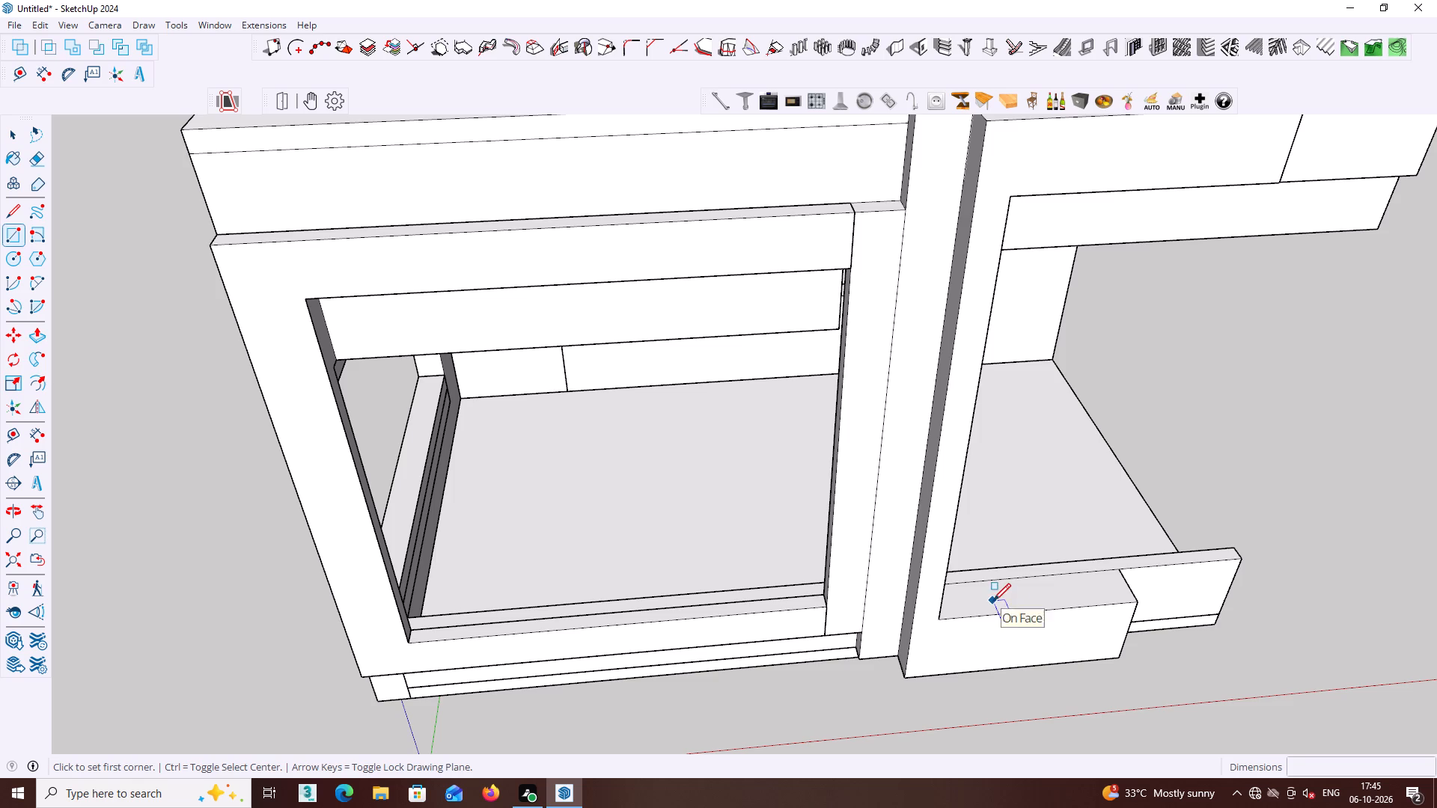
pyautogui.keyDown('shift'); pyautogui.moveTo(993, 601); pyautogui.dragTo(823, 569, button='middle'); pyautogui.keyUp('shift')
pyautogui.scroll(3, 796, 557)
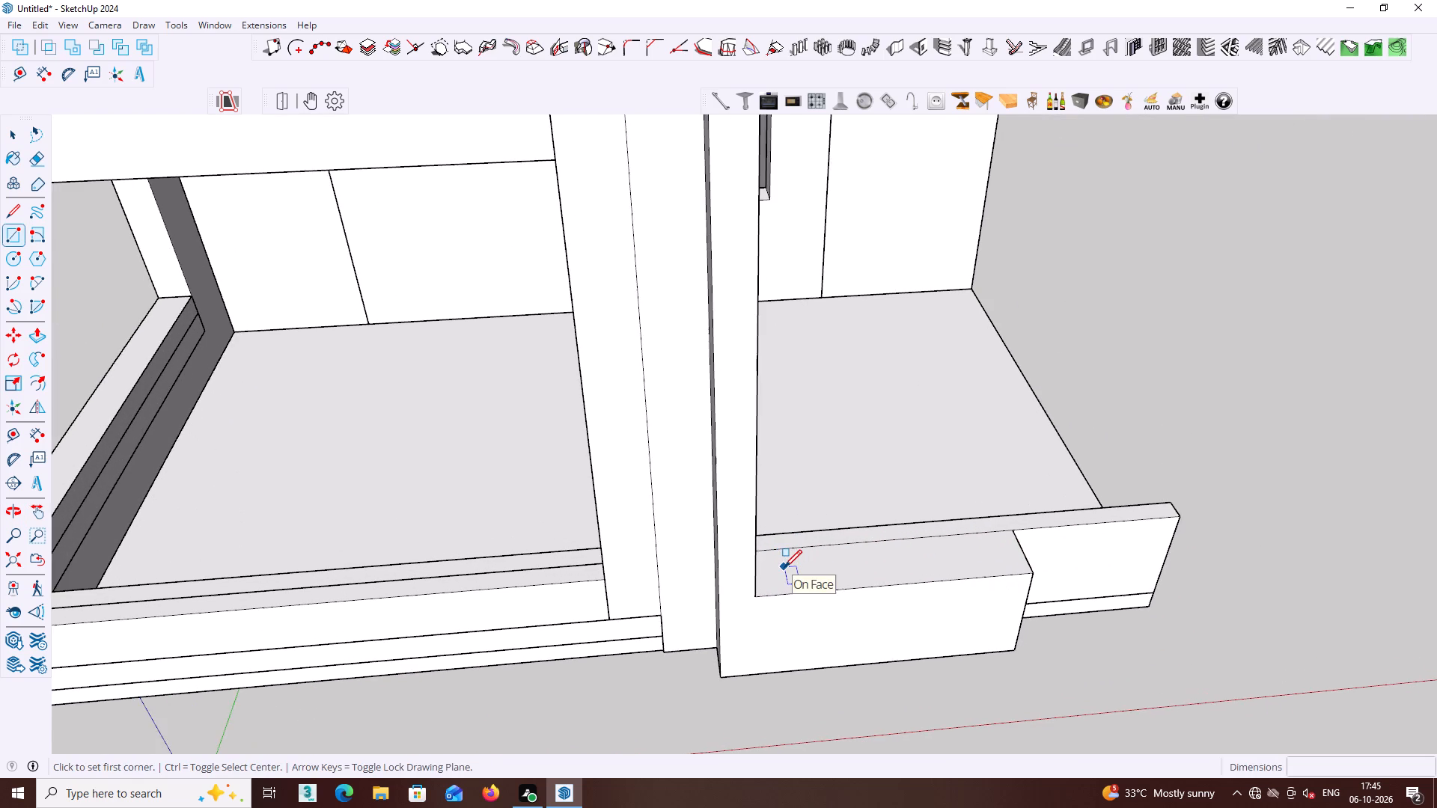
pyautogui.scroll(2, 784, 567)
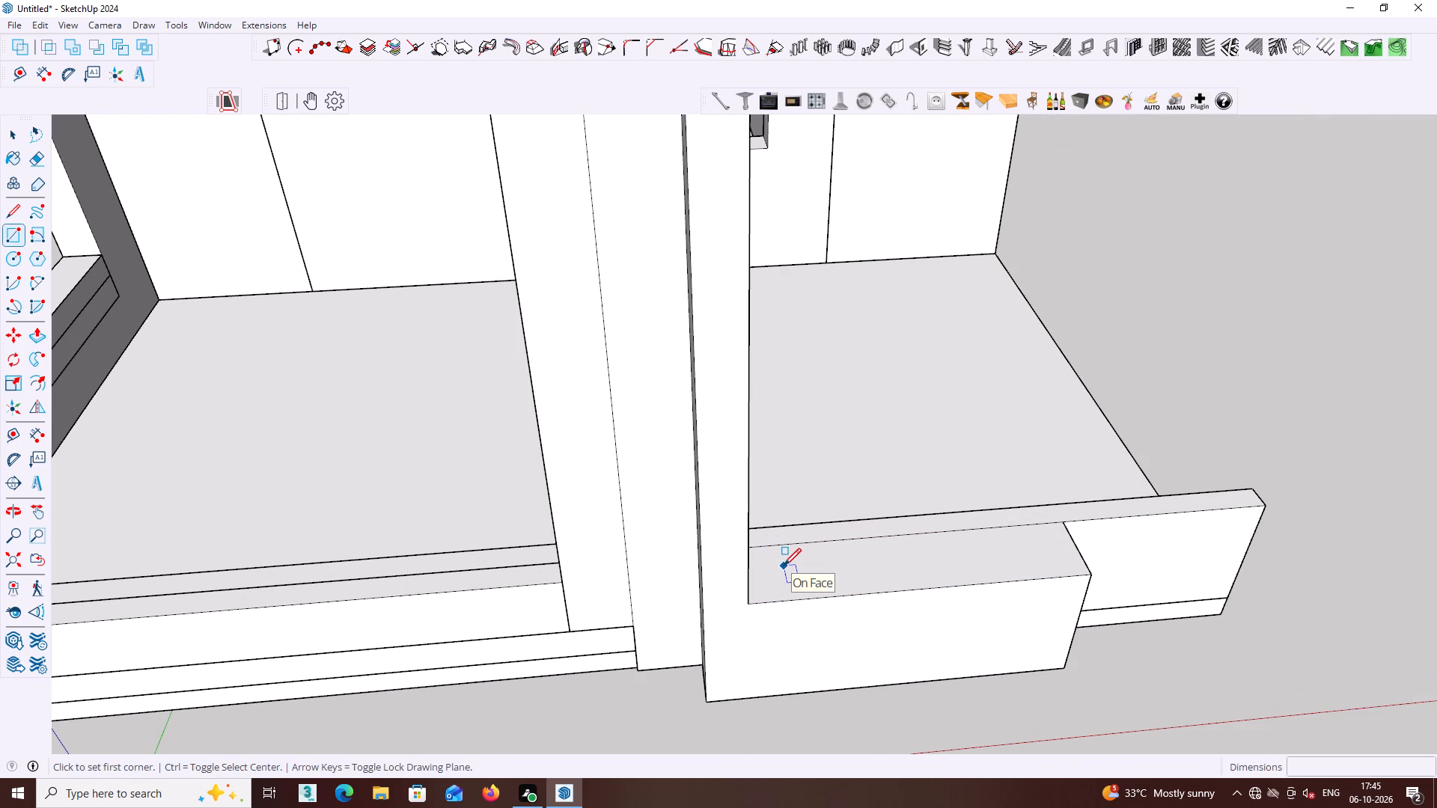
pyautogui.click(781, 565)
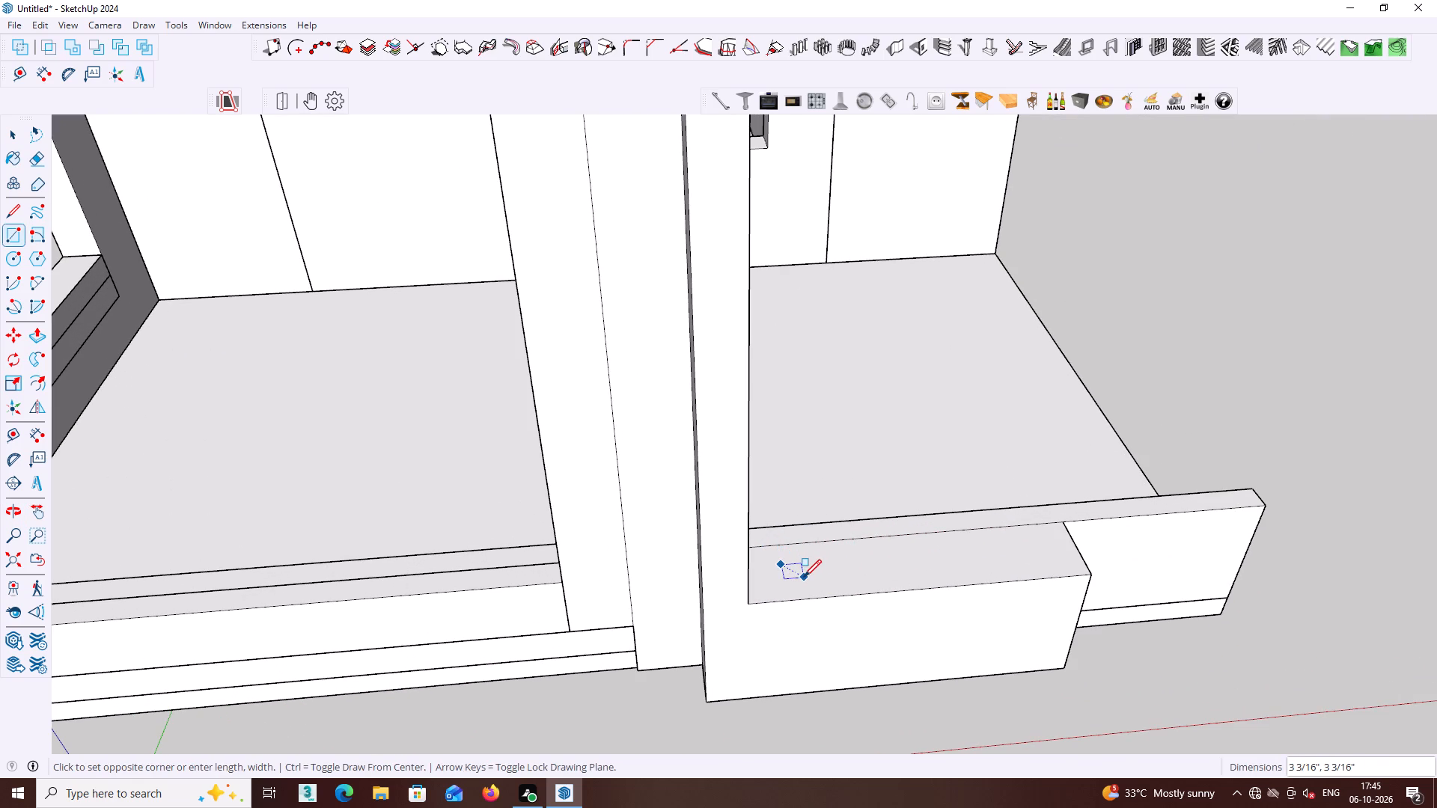
pyautogui.click(804, 577)
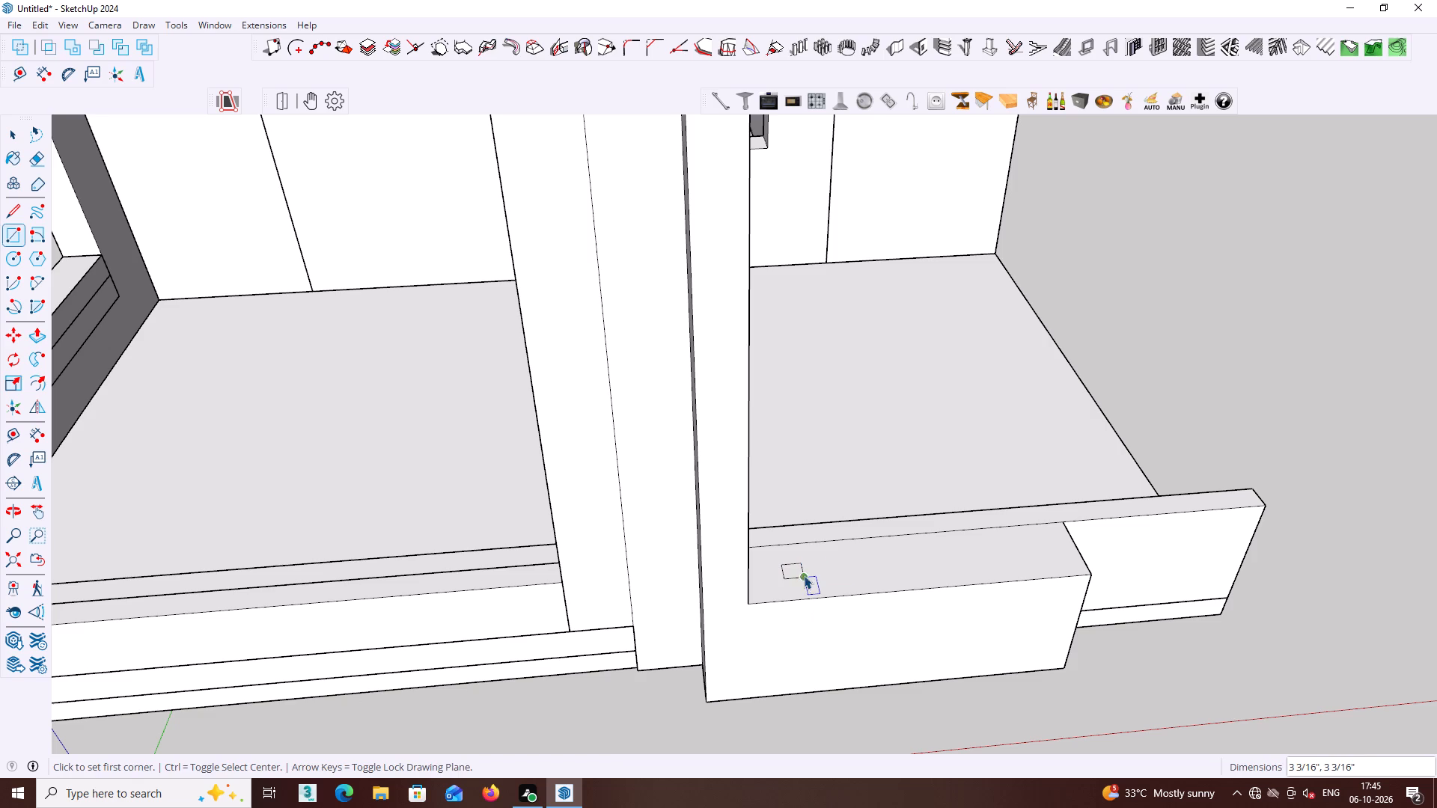
pyautogui.press('space')
# Make a group of the small square's face and edges on the lower band.
pyautogui.click(797, 573)
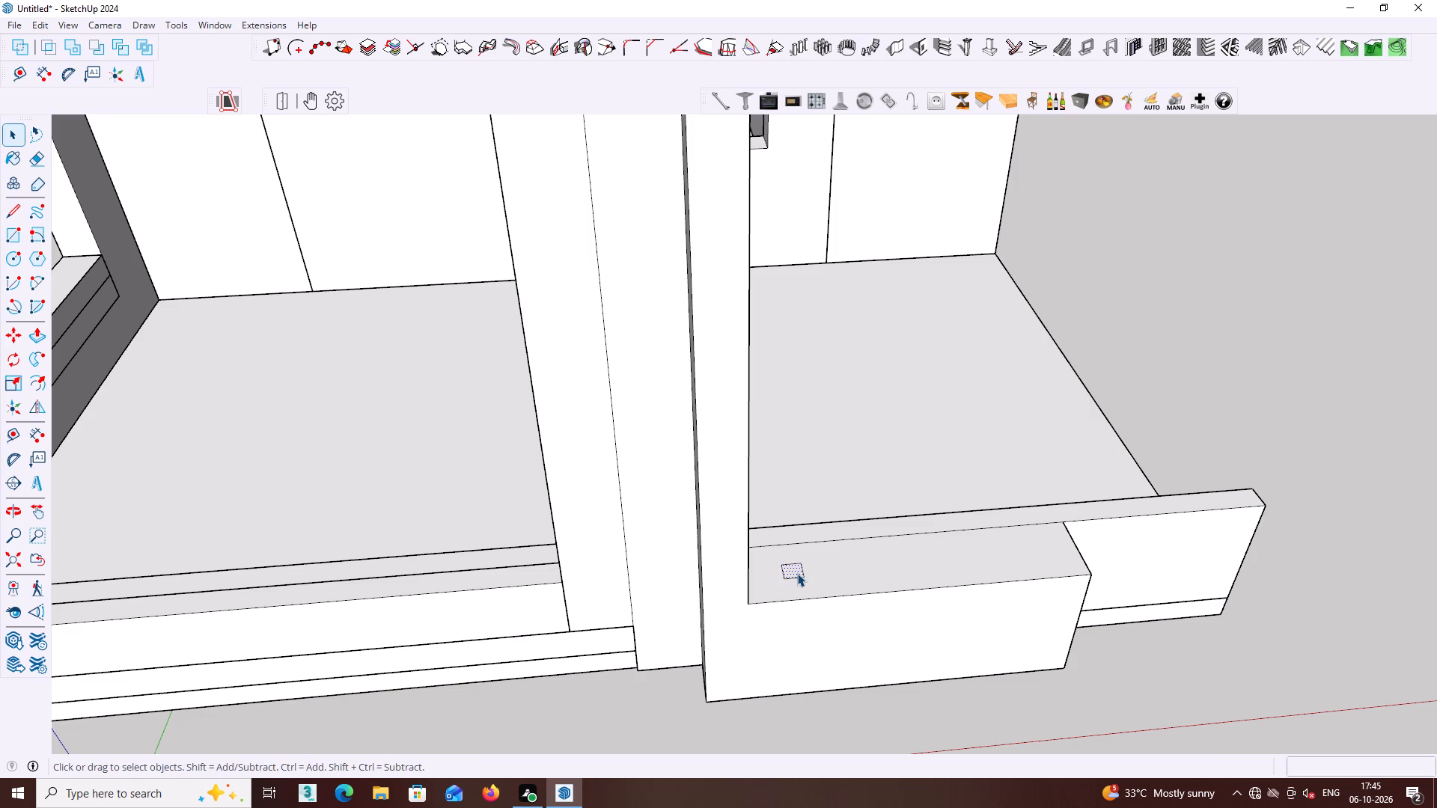
pyautogui.click(797, 573)
pyautogui.rightClick(797, 573)
pyautogui.tripleClick(796, 572)
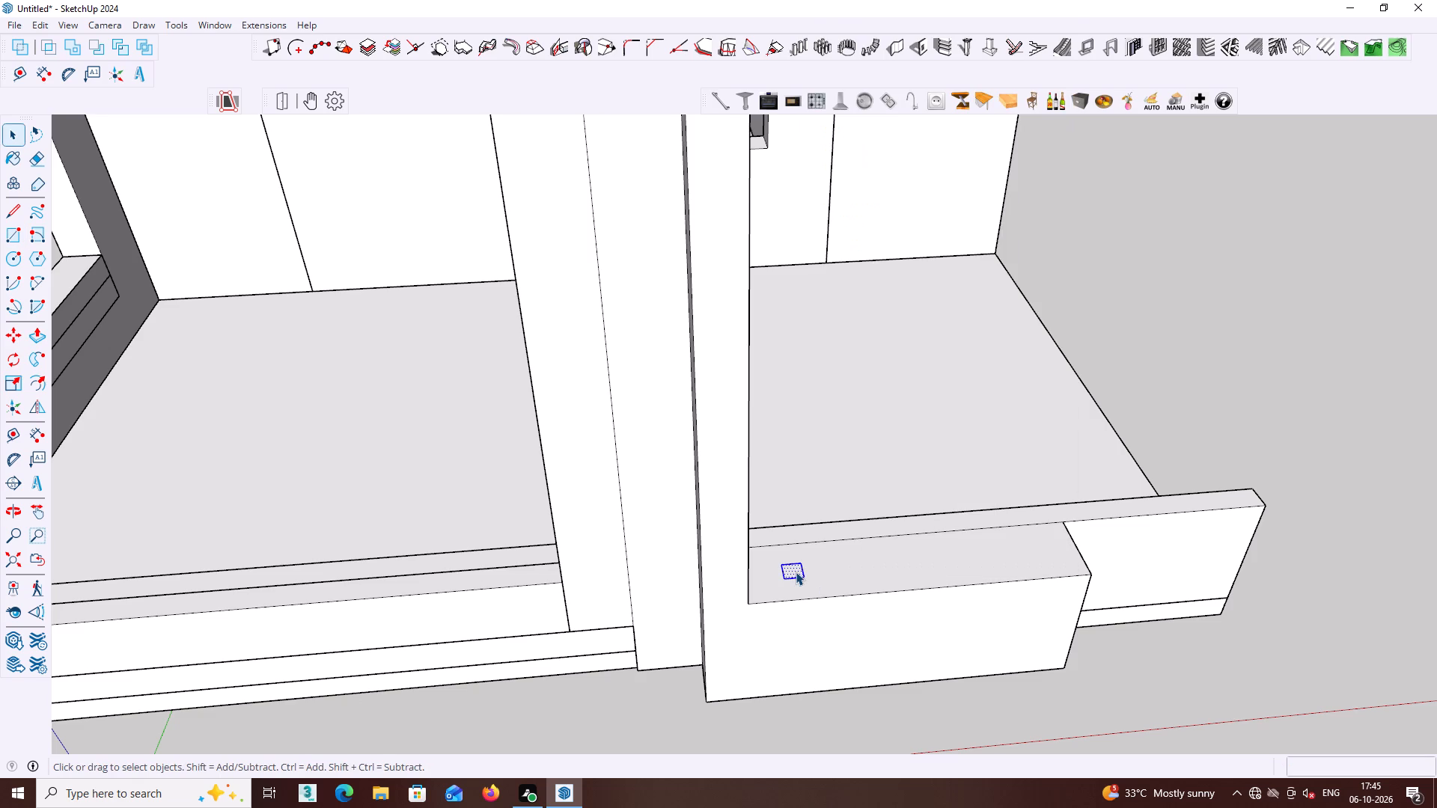
pyautogui.rightClick(796, 572)
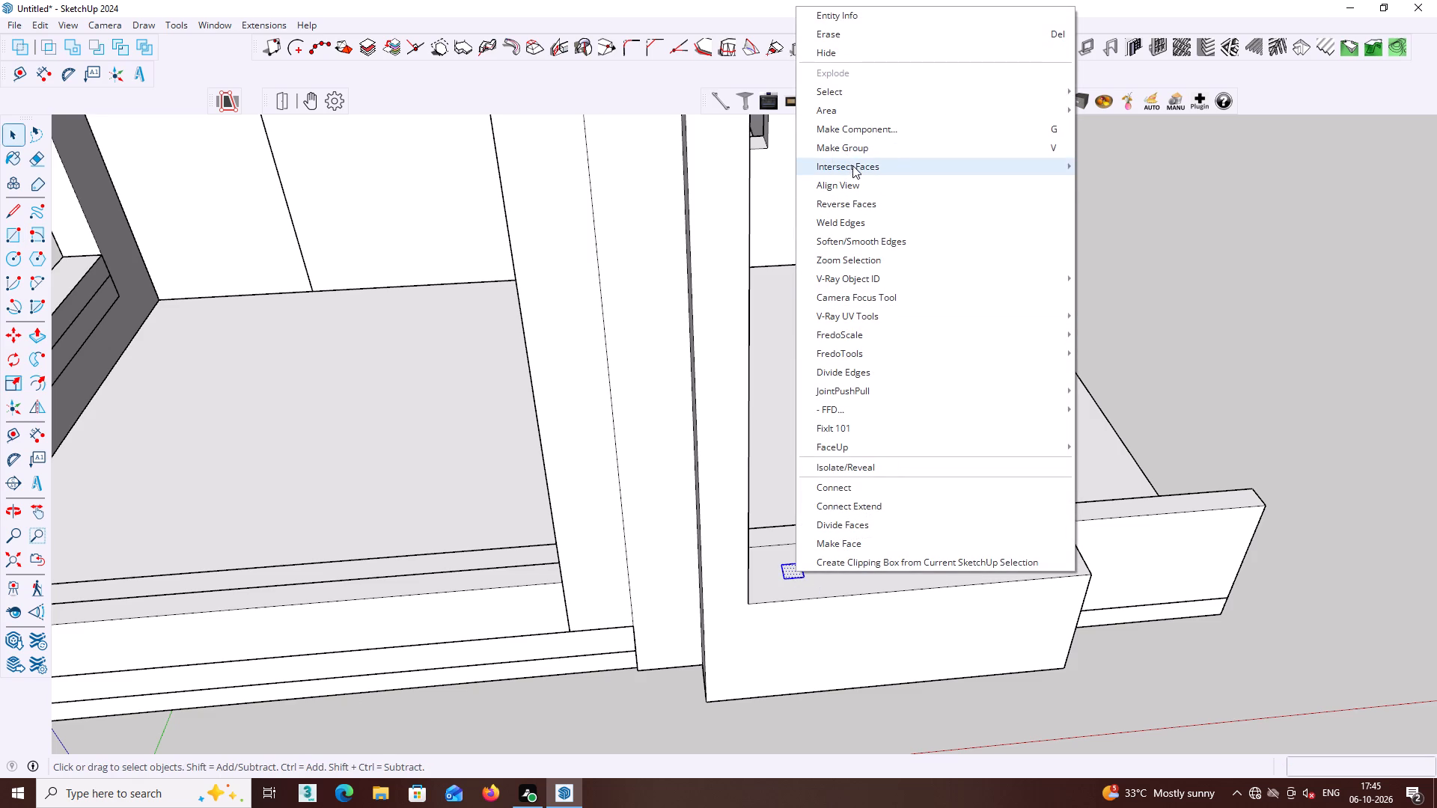
pyautogui.click(854, 150)
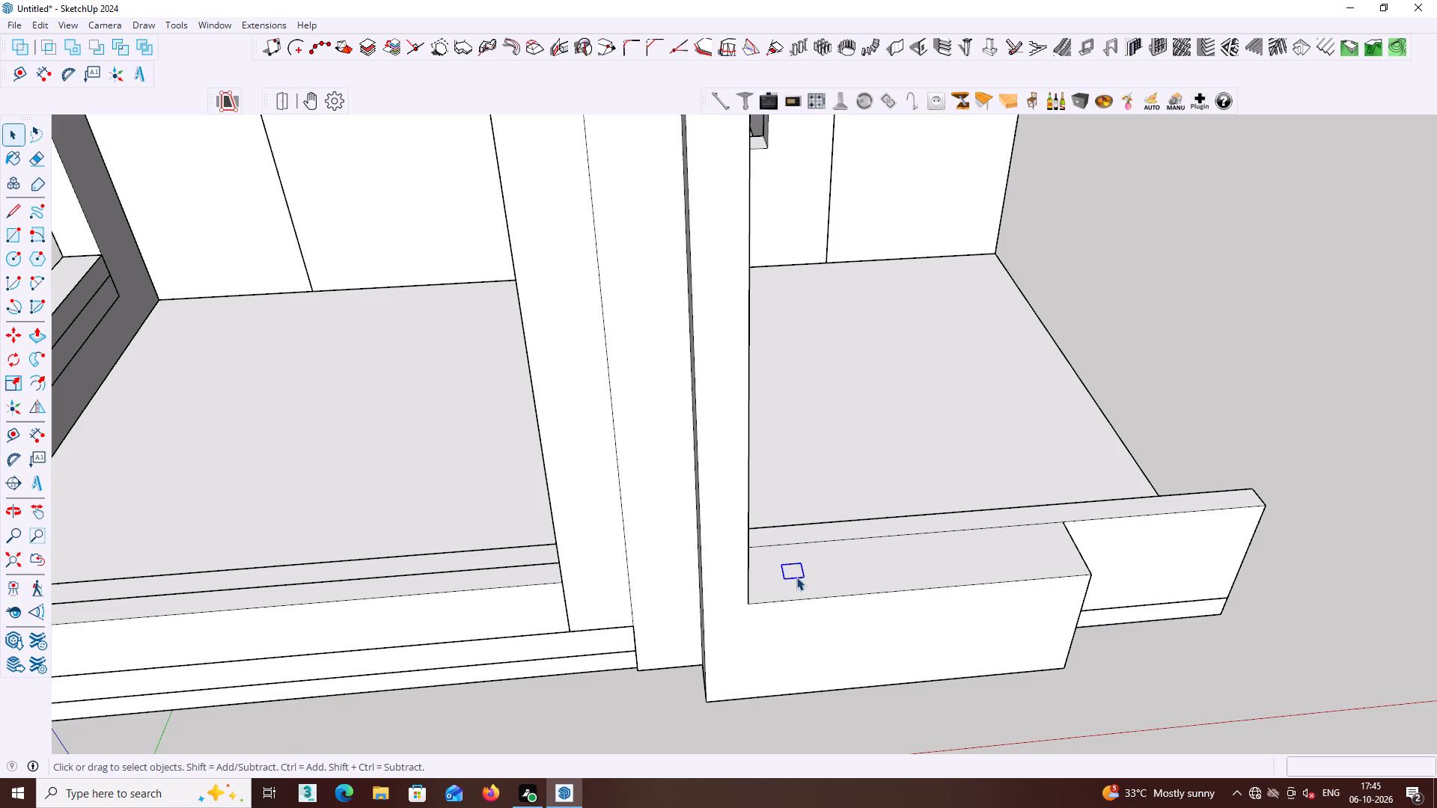
# Inside the group, Push/Pull the small square up about 9' 11 3/4" to the underside of the frame's upper band, then leave the group.
pyautogui.click(790, 569)
pyautogui.doubleClick(790, 569)
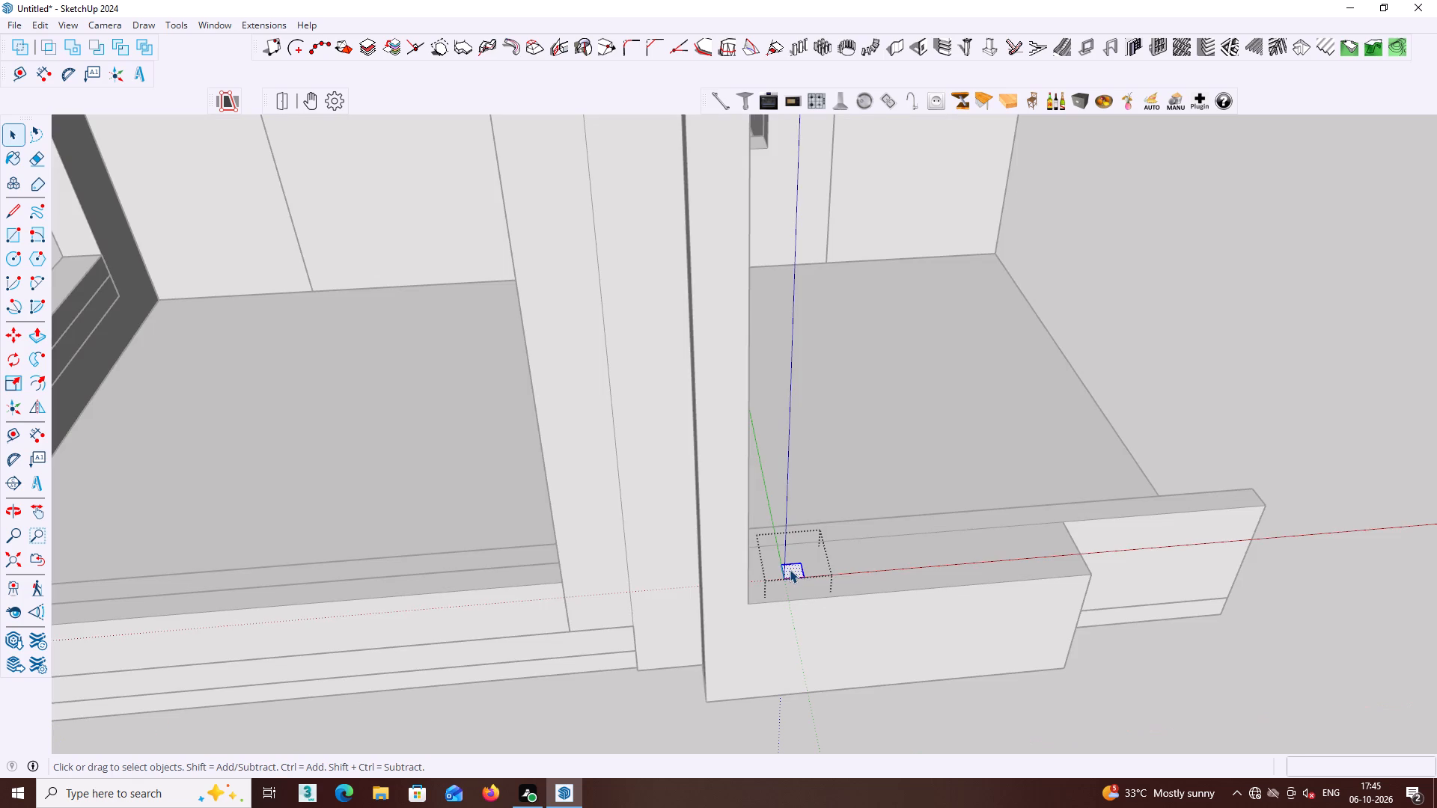
pyautogui.press('p')
pyautogui.click(790, 569)
pyautogui.scroll(-2, 793, 340)
pyautogui.moveTo(832, 378); pyautogui.dragTo(829, 610, button='middle')
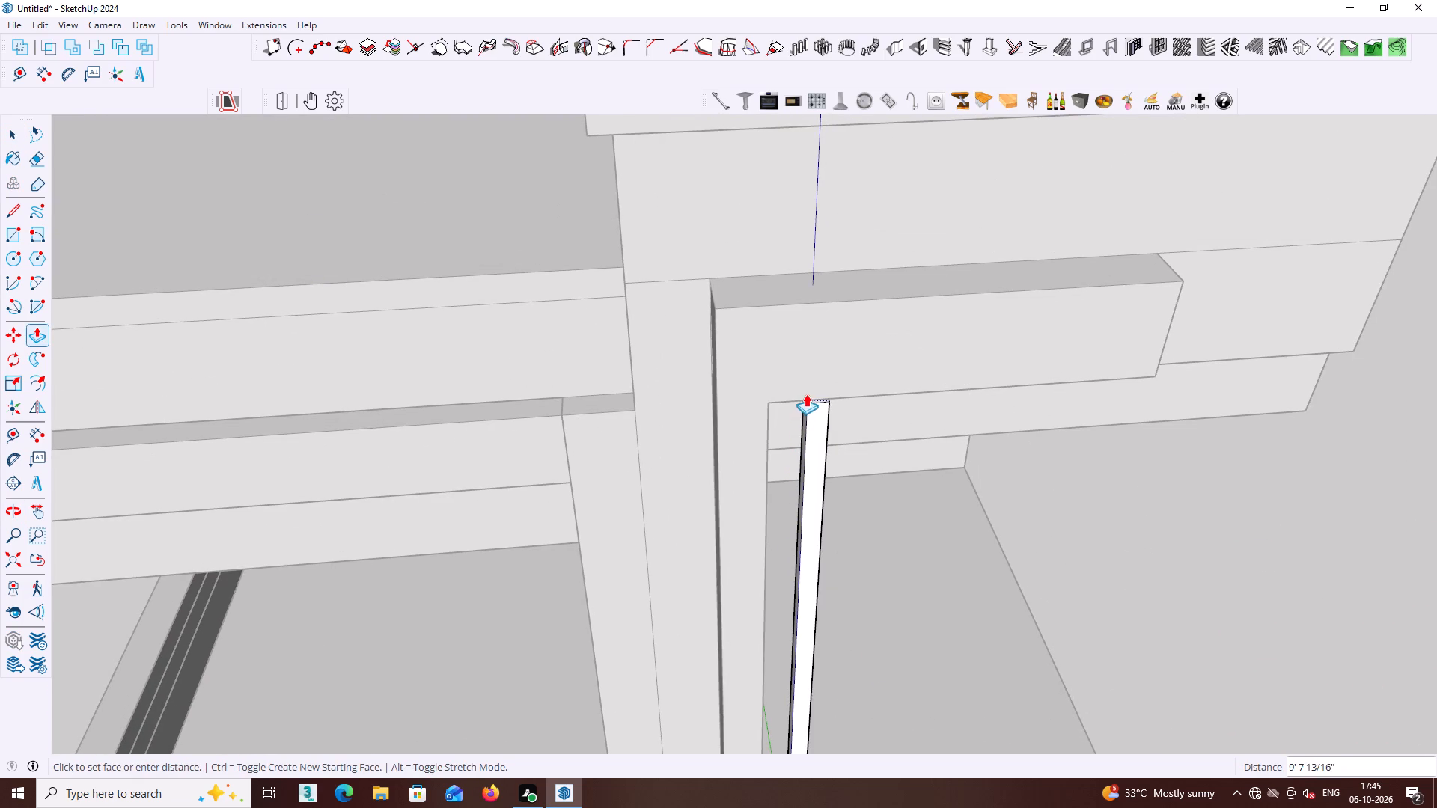
pyautogui.scroll(2, 807, 387)
pyautogui.moveTo(812, 384); pyautogui.dragTo(786, 204, button='middle')
pyautogui.moveTo(809, 365); pyautogui.dragTo(798, 304, button='middle')
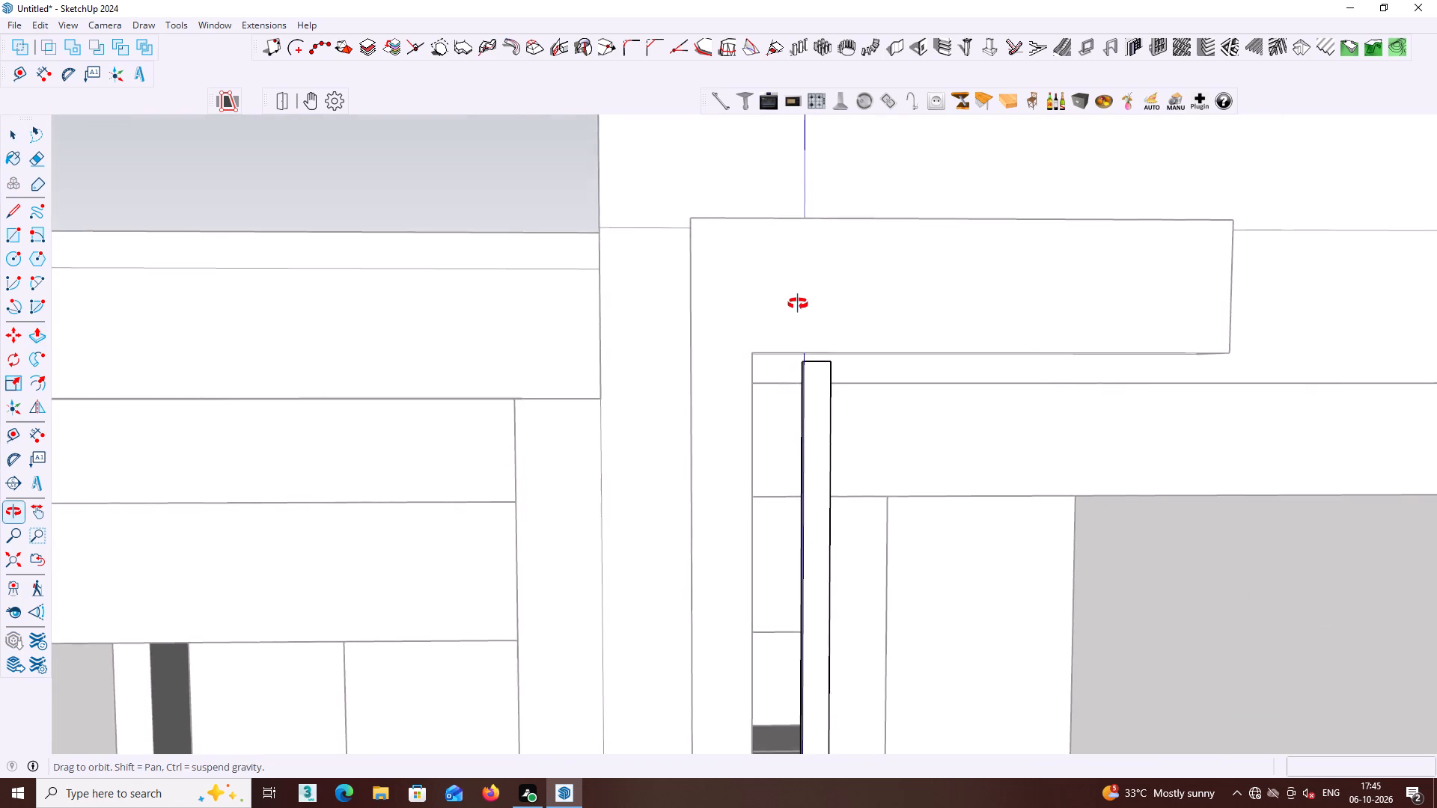
pyautogui.moveTo(798, 304); pyautogui.dragTo(791, 224, button='middle')
pyautogui.scroll(4, 799, 352)
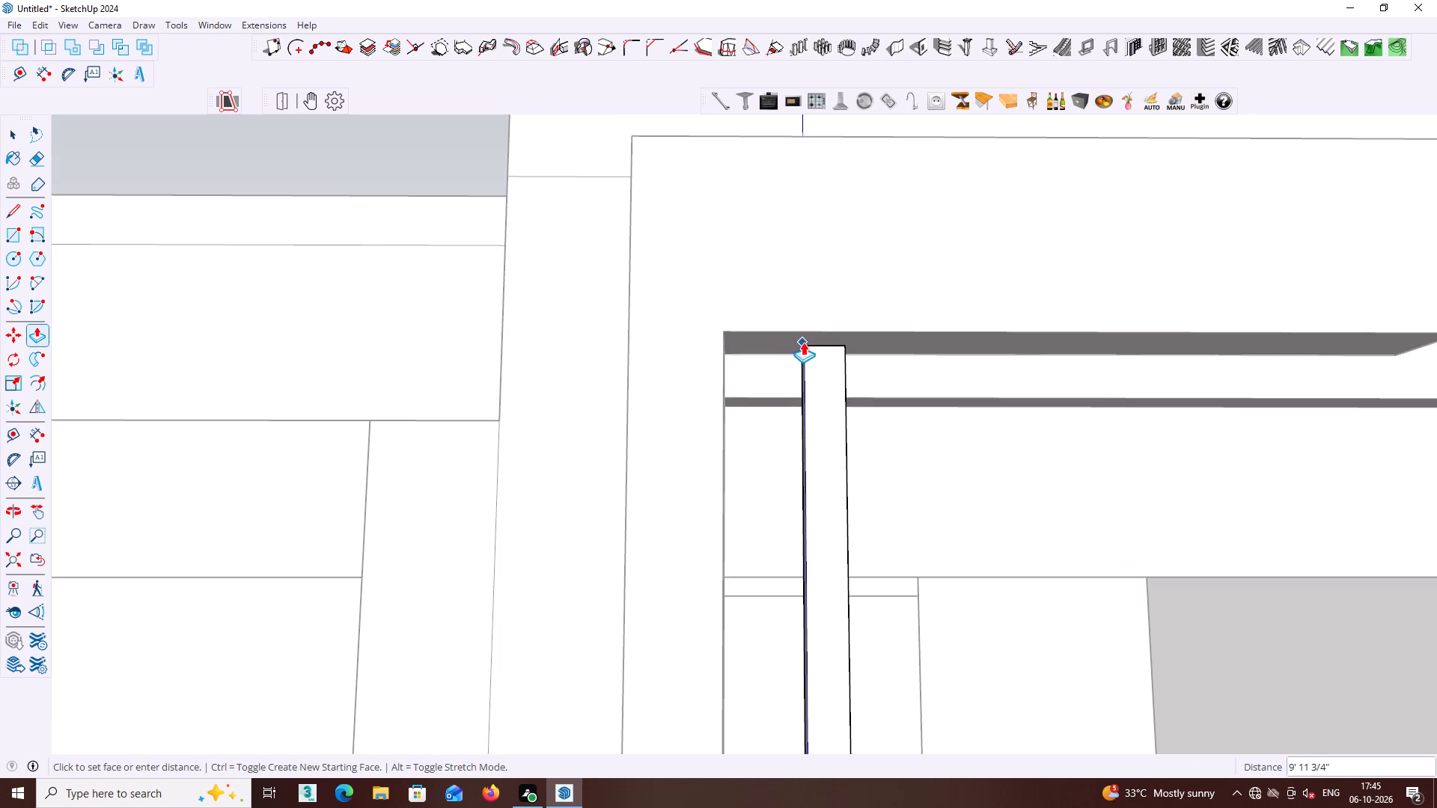
pyautogui.scroll(4, 805, 338)
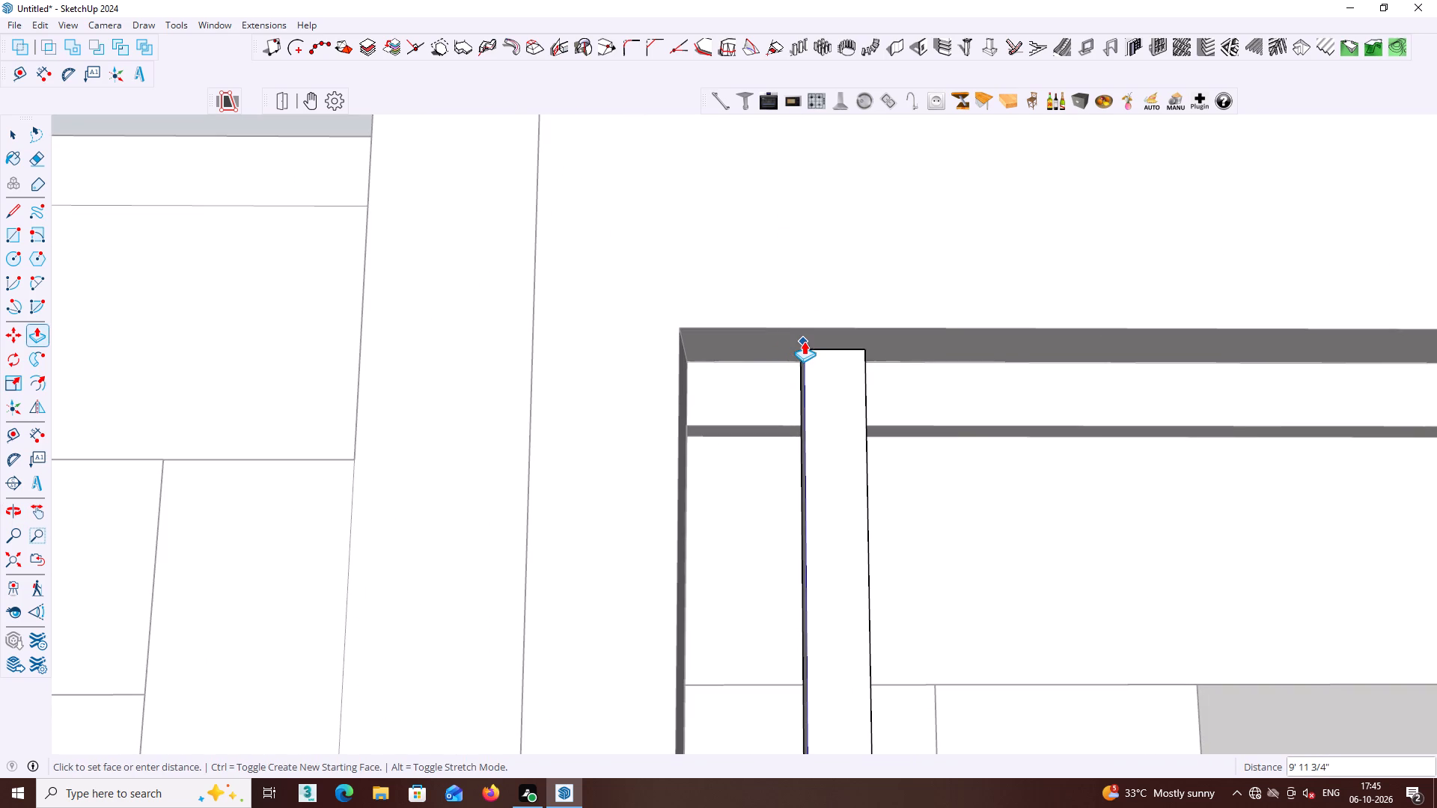
pyautogui.click(804, 341)
pyautogui.press('space')
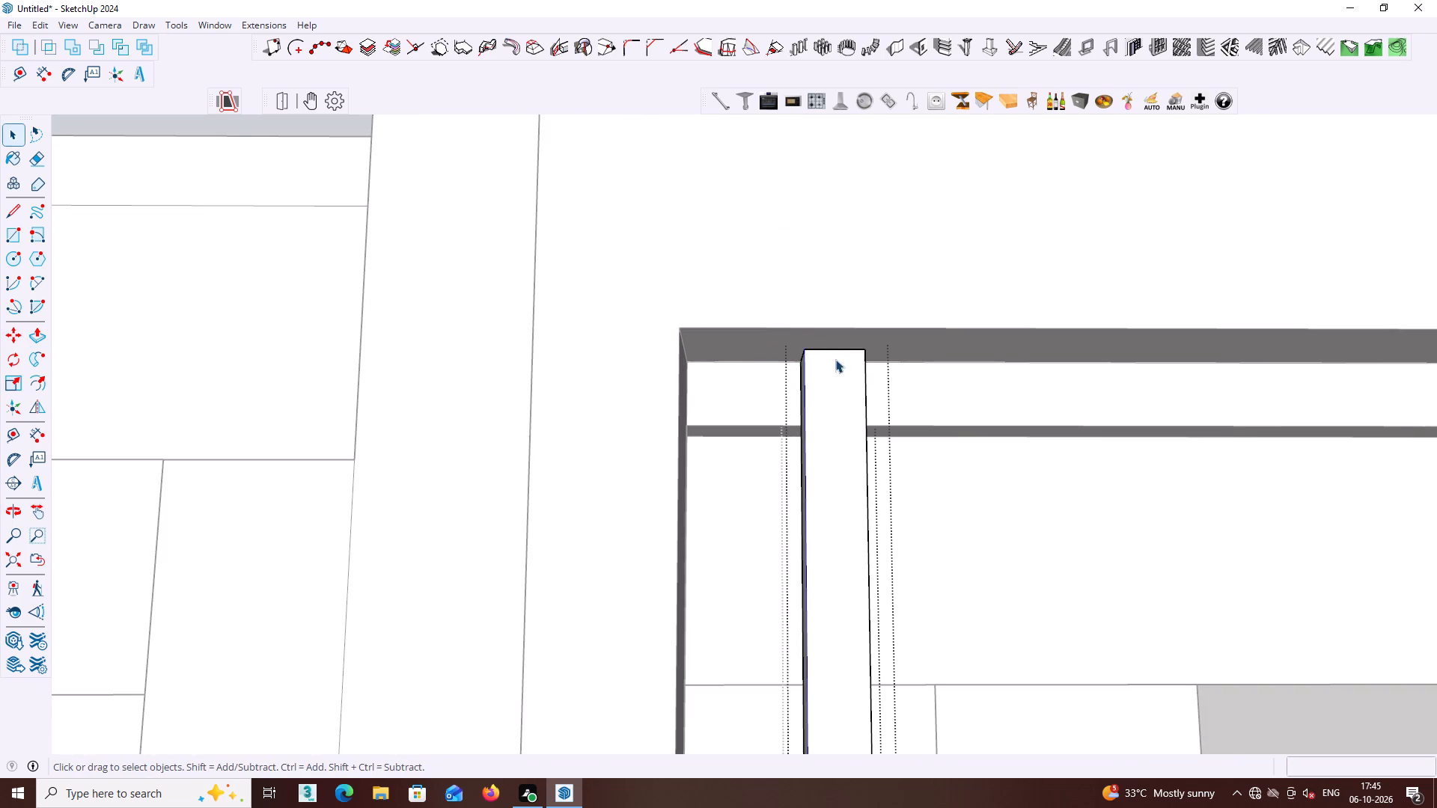
pyautogui.press('space')
pyautogui.moveTo(847, 379); pyautogui.dragTo(855, 471, button='middle')
pyautogui.scroll(-5, 847, 479)
pyautogui.moveTo(832, 489); pyautogui.dragTo(828, 497, button='middle')
pyautogui.scroll(-14, 829, 489)
pyautogui.middleClick(831, 498)
pyautogui.middleClick(859, 514)
pyautogui.moveTo(886, 521); pyautogui.dragTo(883, 528, button='middle')
pyautogui.middleClick(902, 539)
pyautogui.middleClick(1008, 590)
pyautogui.click(1232, 664)
# Copy the vertical post a short distance along the C-shaped frame's lower band, away from the frame's vertical leg.
pyautogui.scroll(-2, 1198, 640)
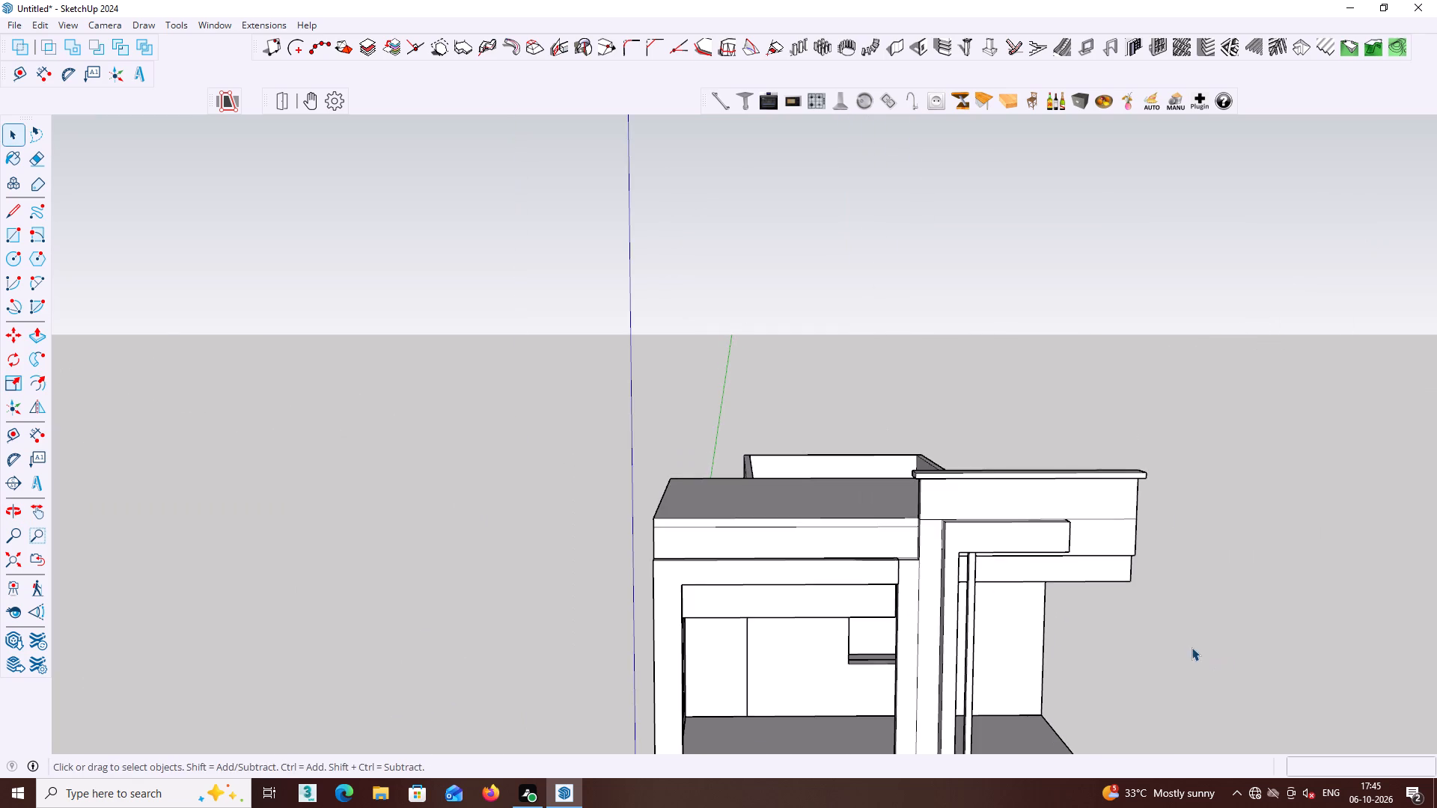
pyautogui.moveTo(1192, 642); pyautogui.dragTo(941, 432, button='middle')
pyautogui.moveTo(894, 506); pyautogui.dragTo(885, 447, button='middle')
pyautogui.middleClick(848, 493)
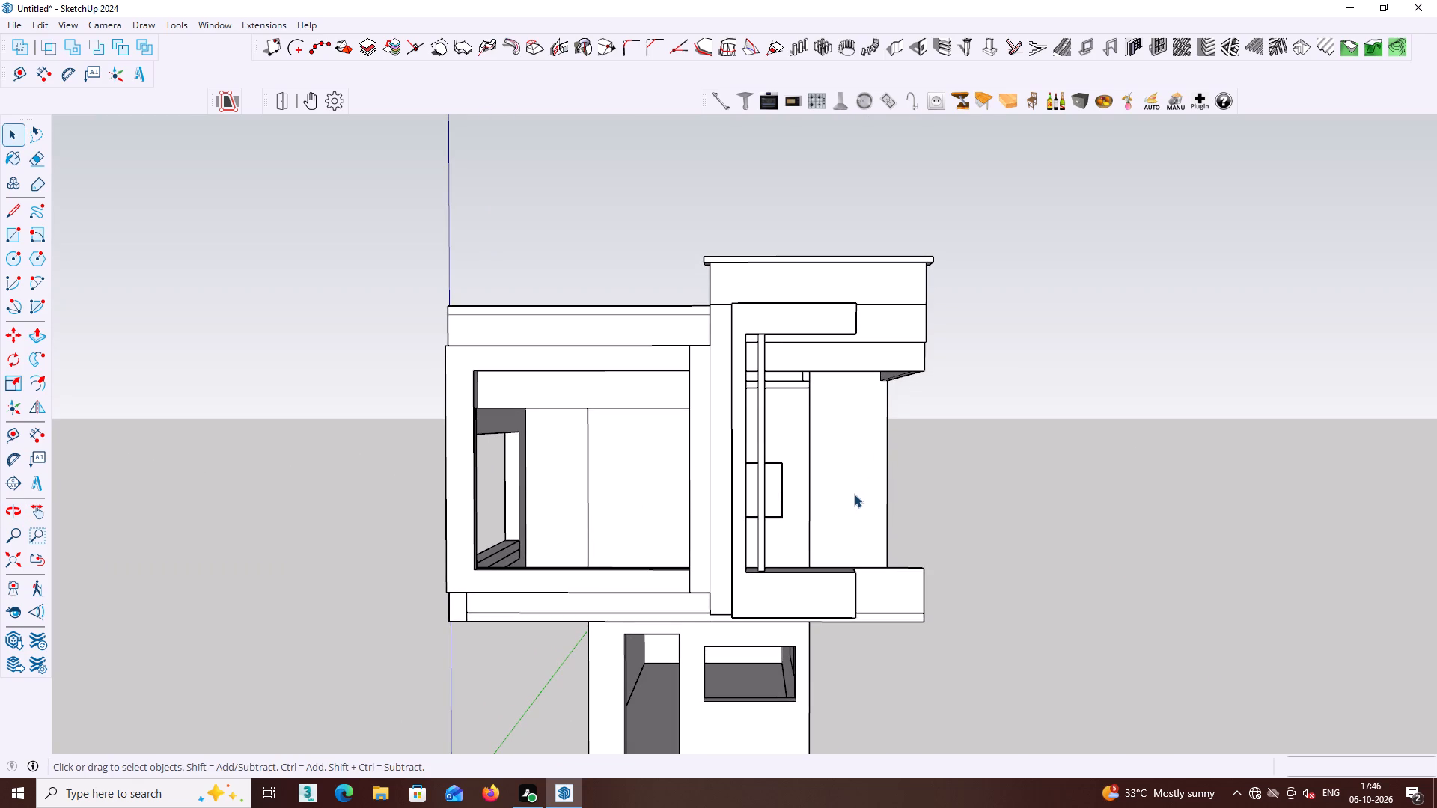
pyautogui.moveTo(813, 543); pyautogui.dragTo(811, 569, button='middle')
pyautogui.scroll(4, 740, 546)
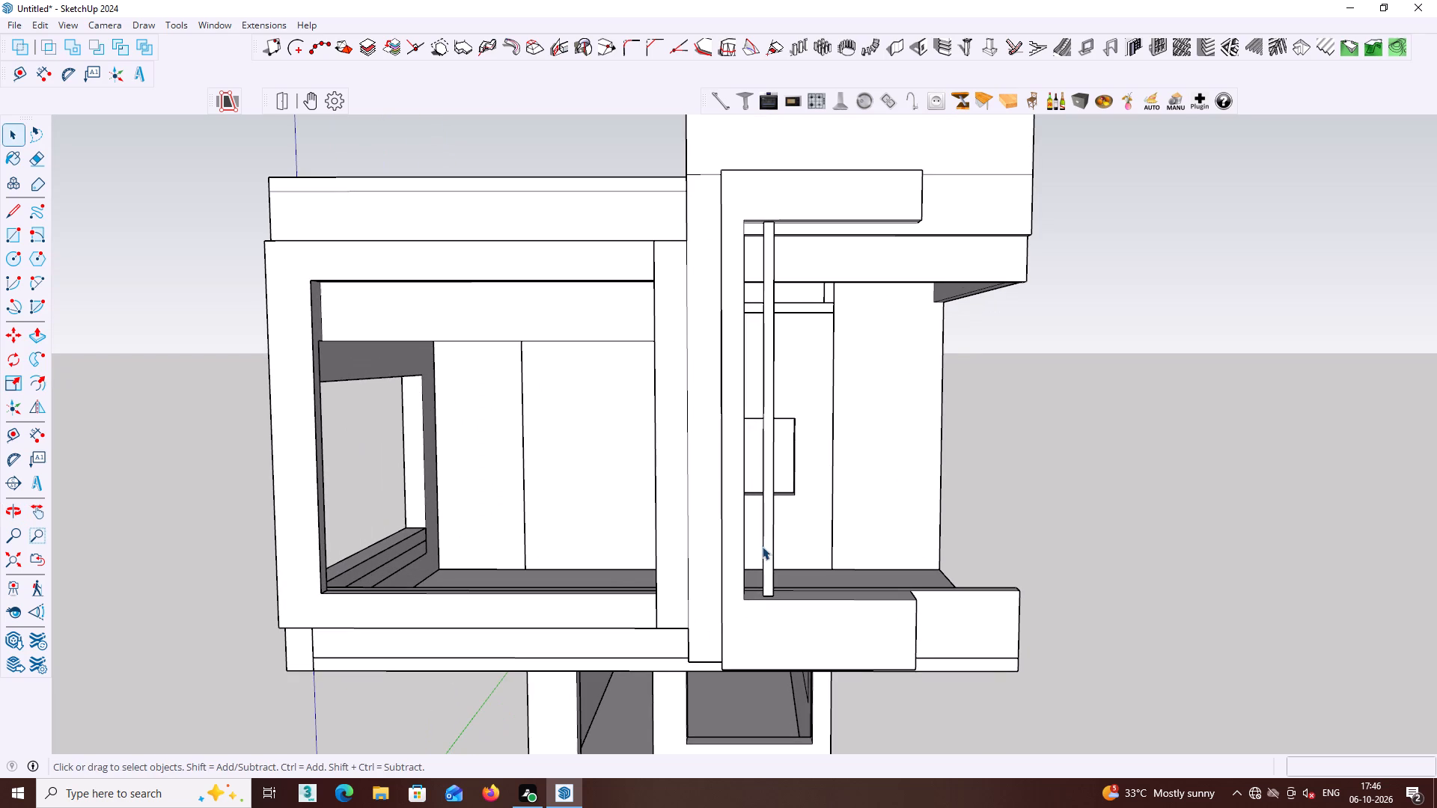
pyautogui.click(765, 544)
pyautogui.moveTo(772, 547); pyautogui.dragTo(897, 637, button='middle')
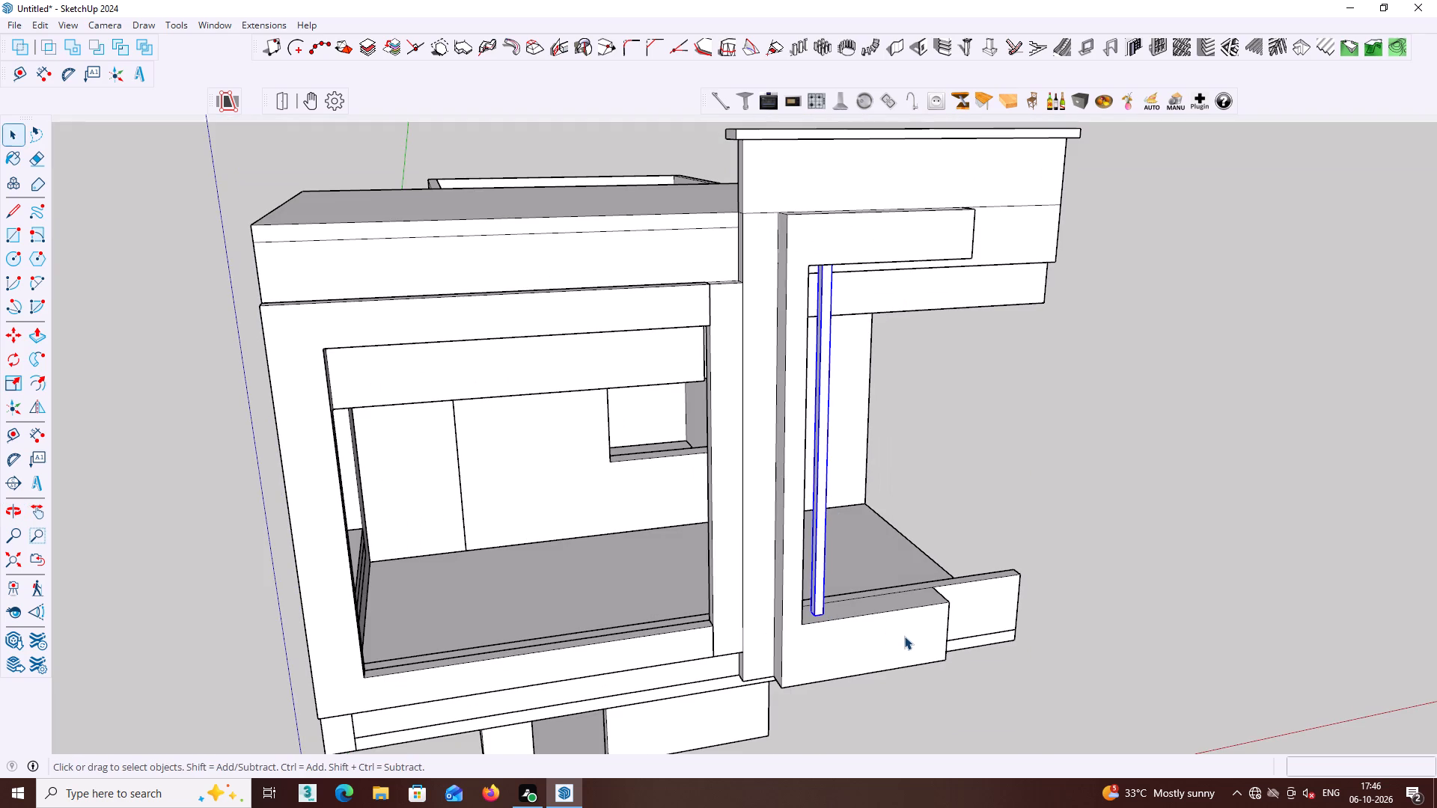
pyautogui.press('m')
pyautogui.scroll(1, 841, 613)
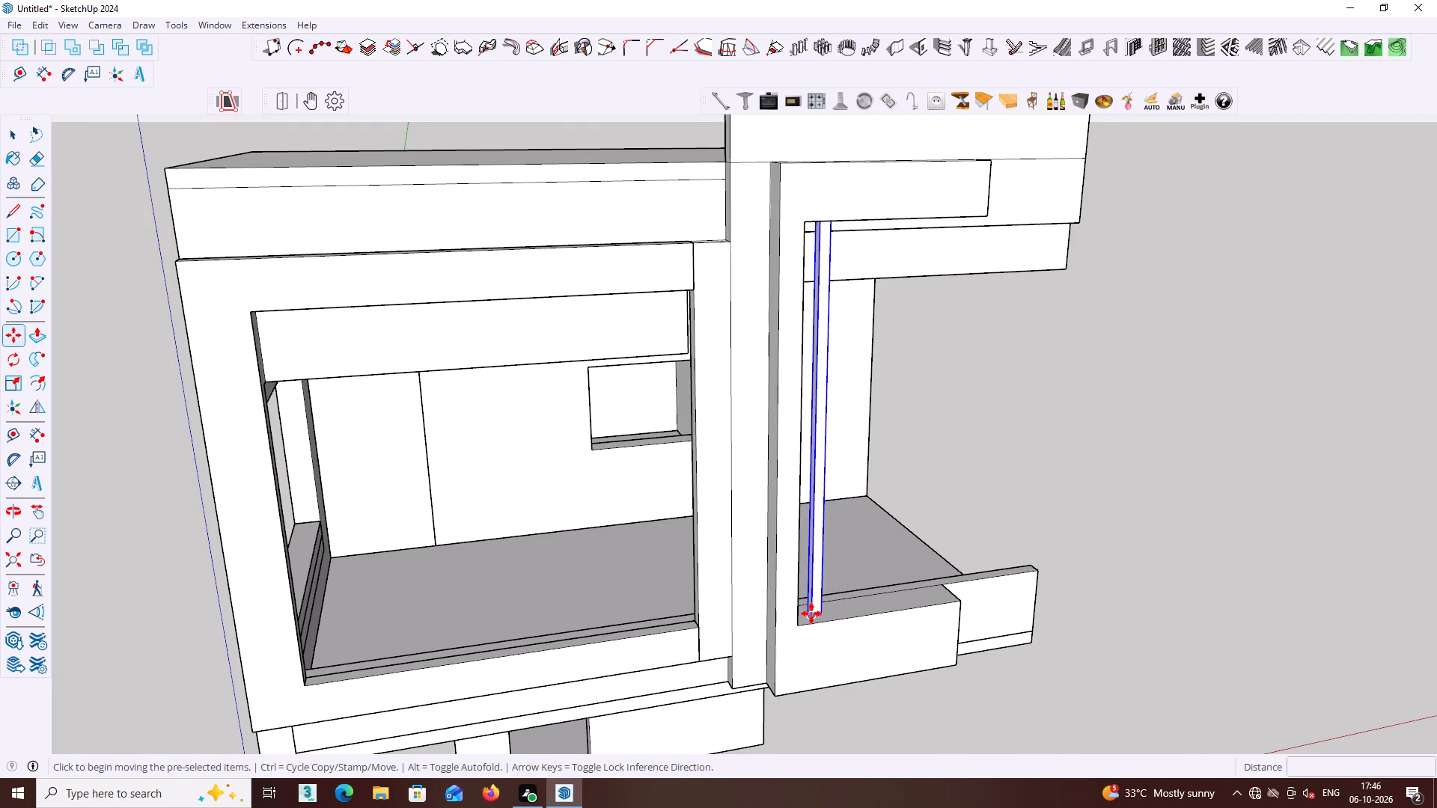
pyautogui.click(811, 614)
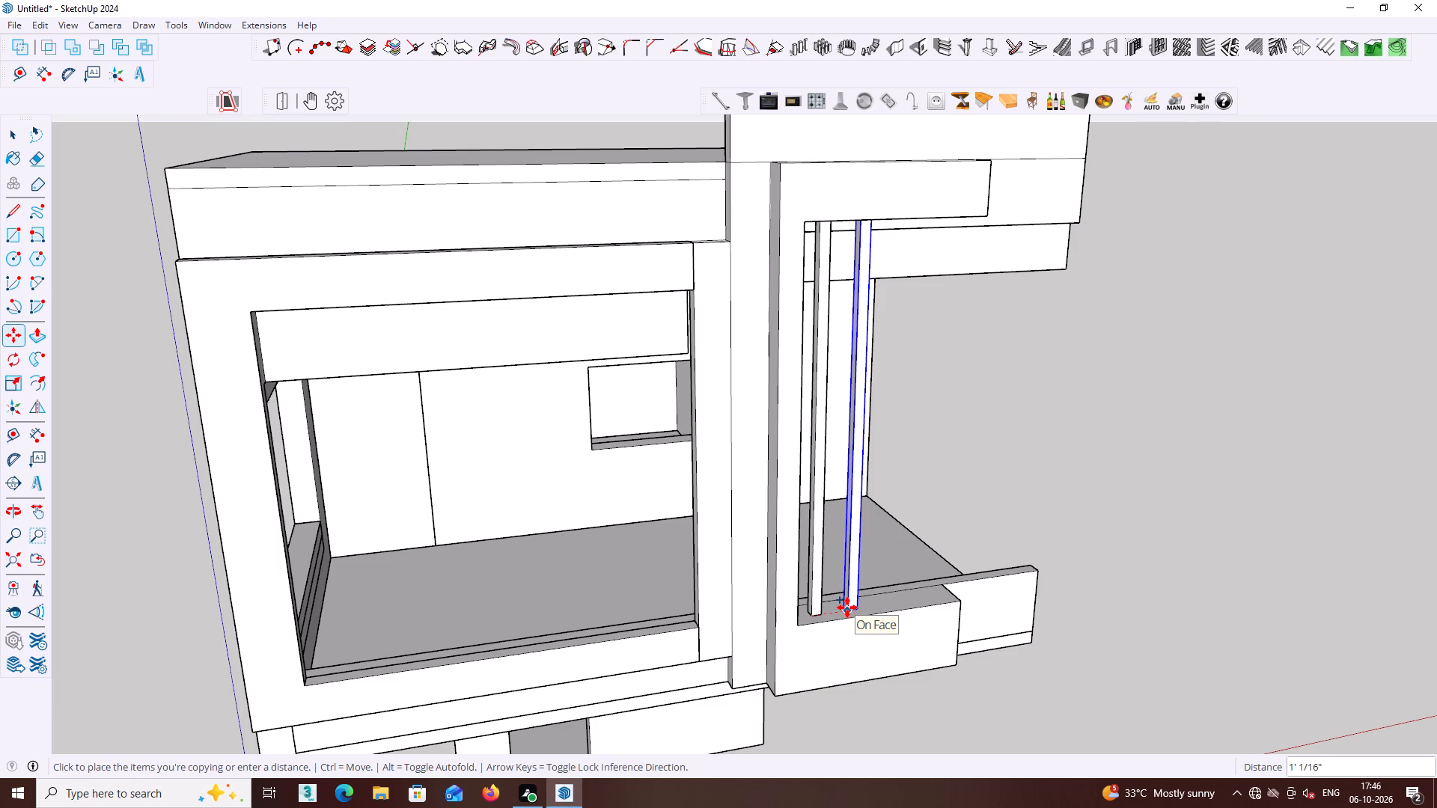
pyautogui.click(841, 607)
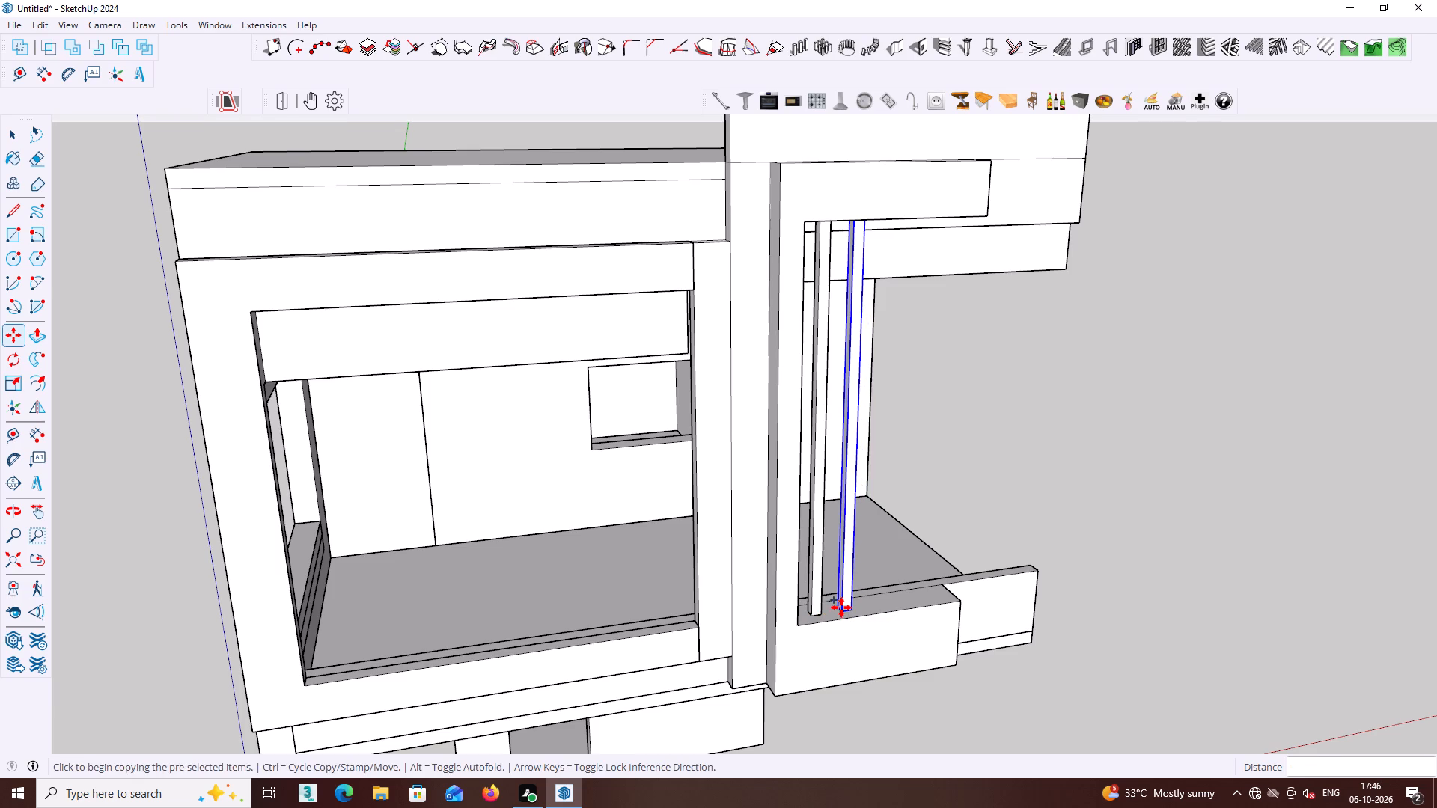
# Copy the end vertical post about 9 3/8" farther along the C-shaped frame's lower band, making a third post.
pyautogui.click(841, 607)
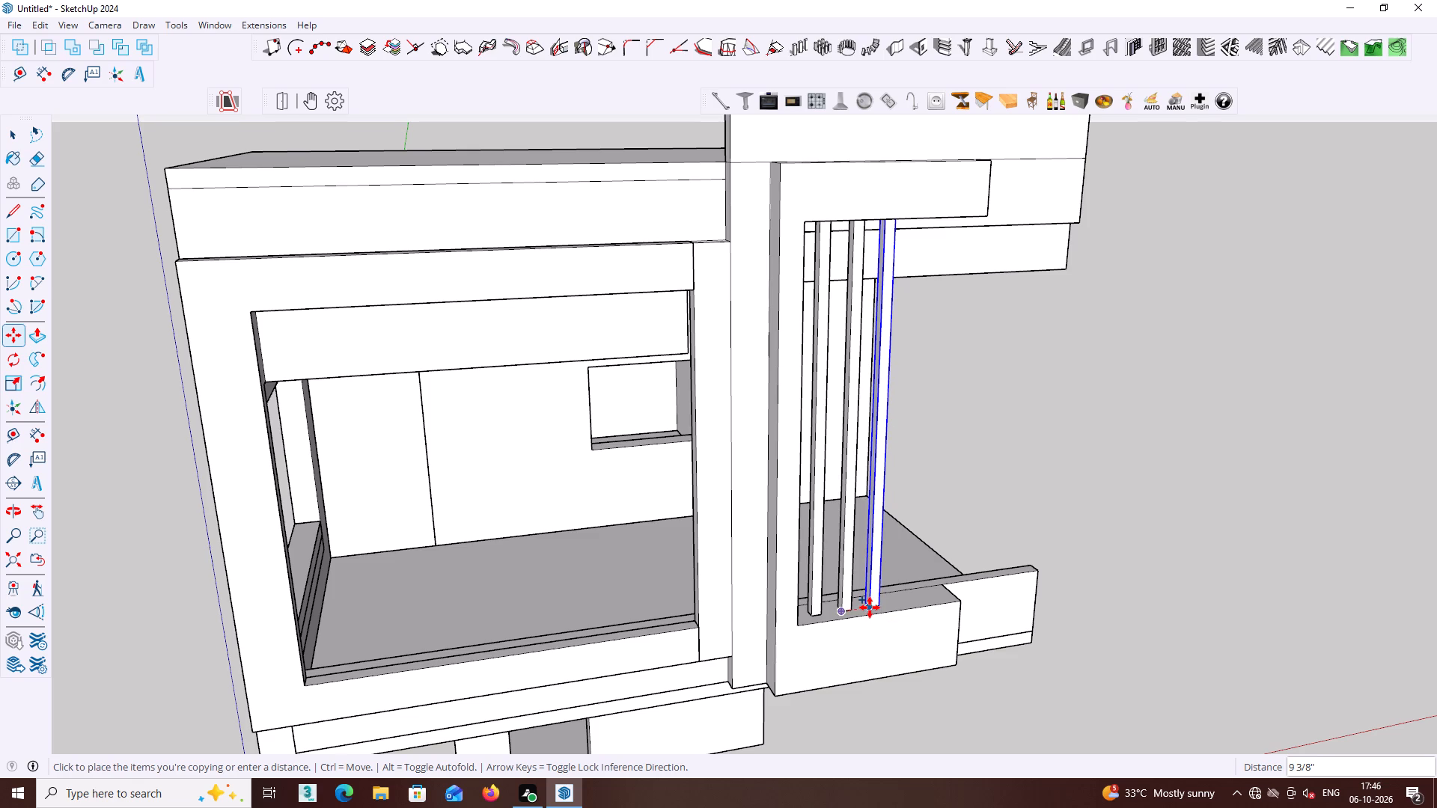
pyautogui.click(870, 607)
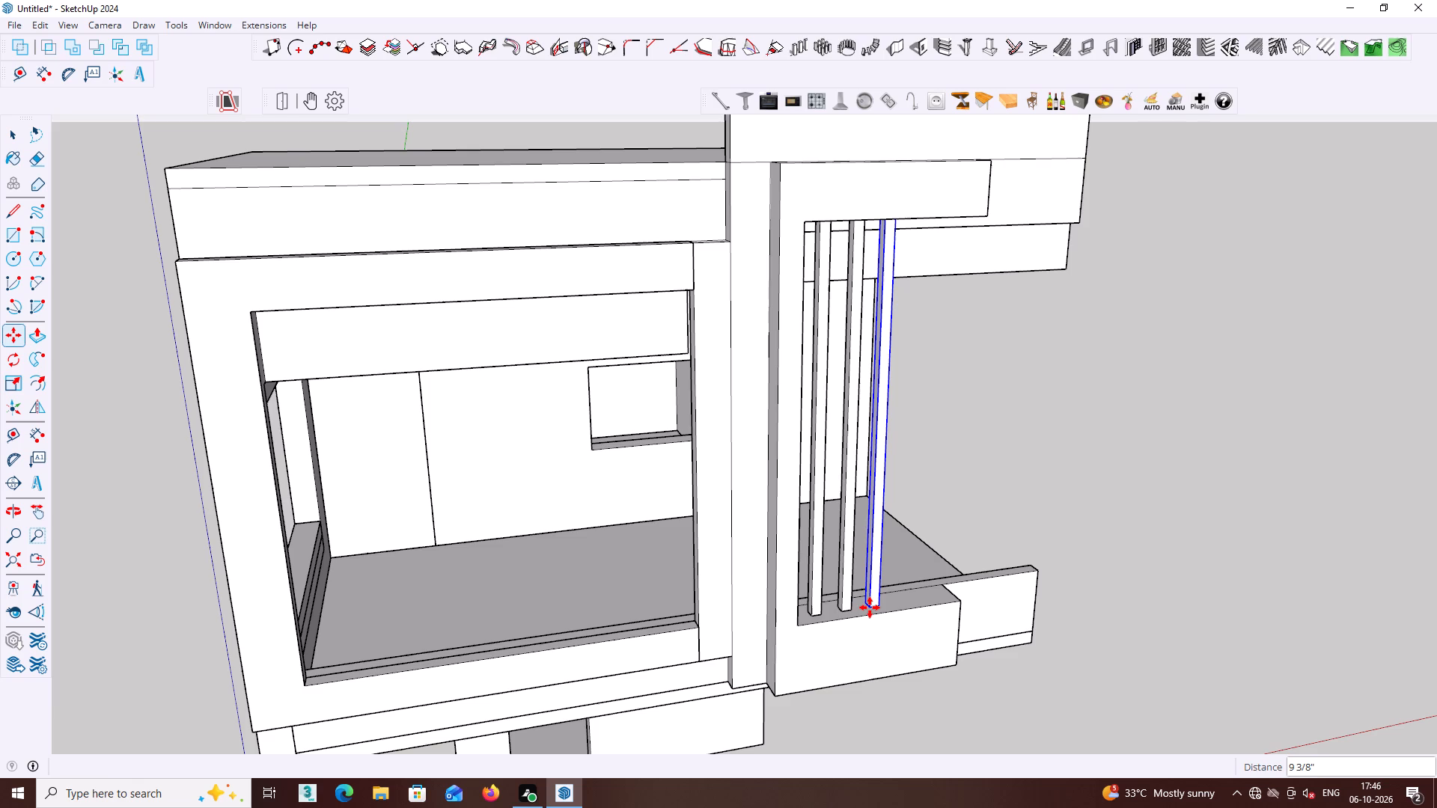
pyautogui.press('space')
pyautogui.click(1023, 495)
# Examine the whole house from several sides with the row of posts in the C-shaped frame.
pyautogui.scroll(-4, 1046, 491)
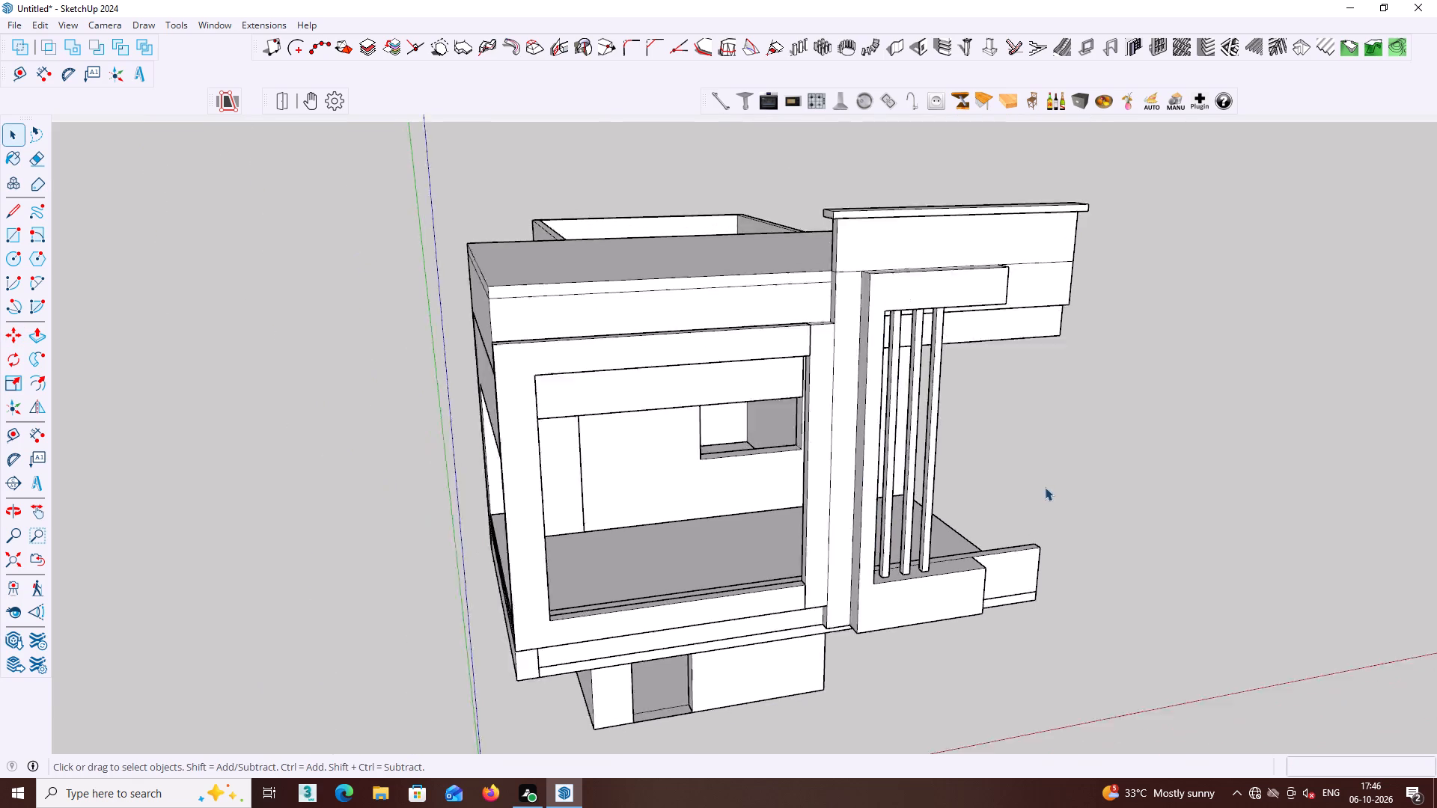
pyautogui.moveTo(1052, 495); pyautogui.dragTo(865, 465, button='middle')
pyautogui.scroll(-1, 885, 473)
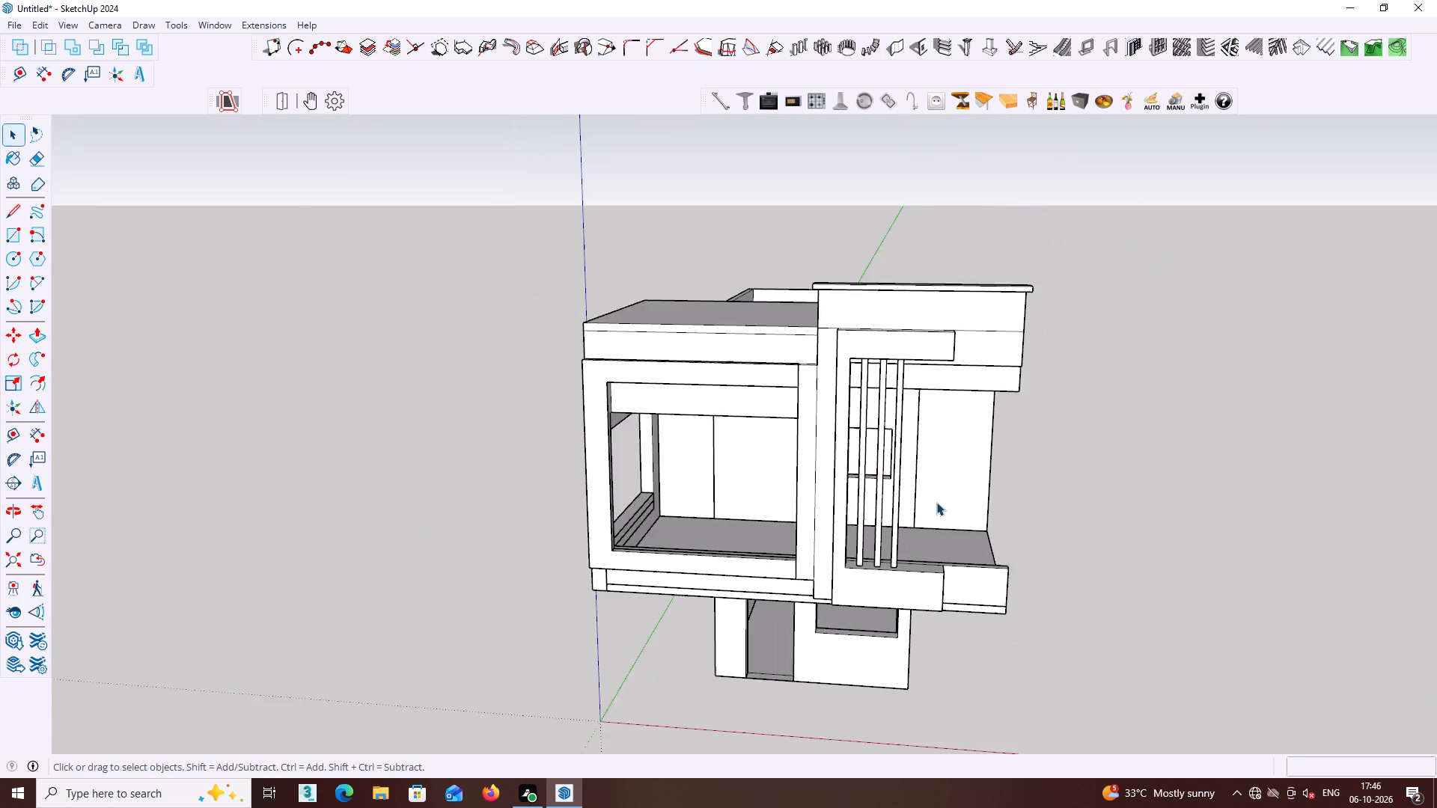
pyautogui.scroll(-5, 936, 502)
pyautogui.moveTo(938, 538); pyautogui.dragTo(1182, 562, button='middle')
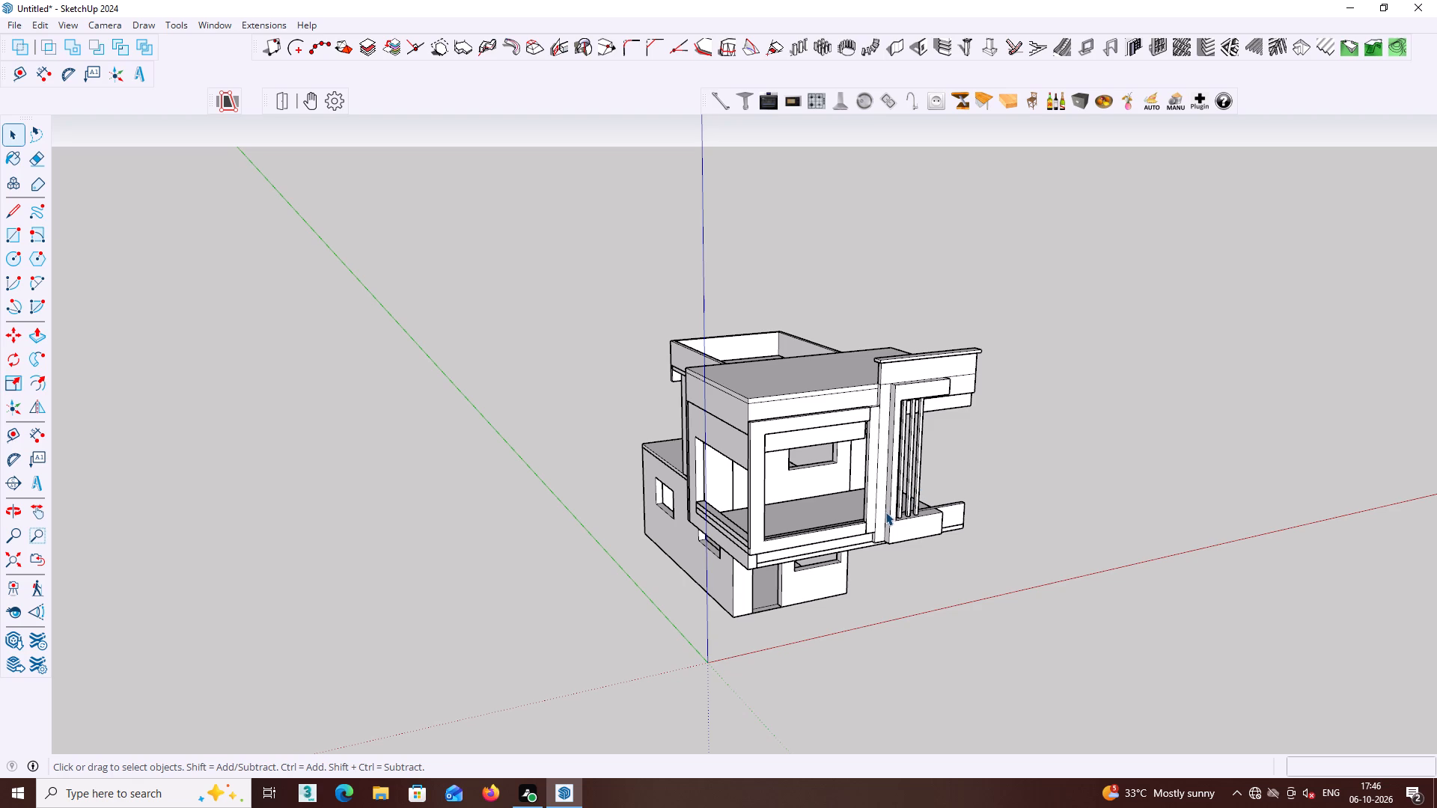
pyautogui.moveTo(918, 498); pyautogui.dragTo(754, 466, button='middle')
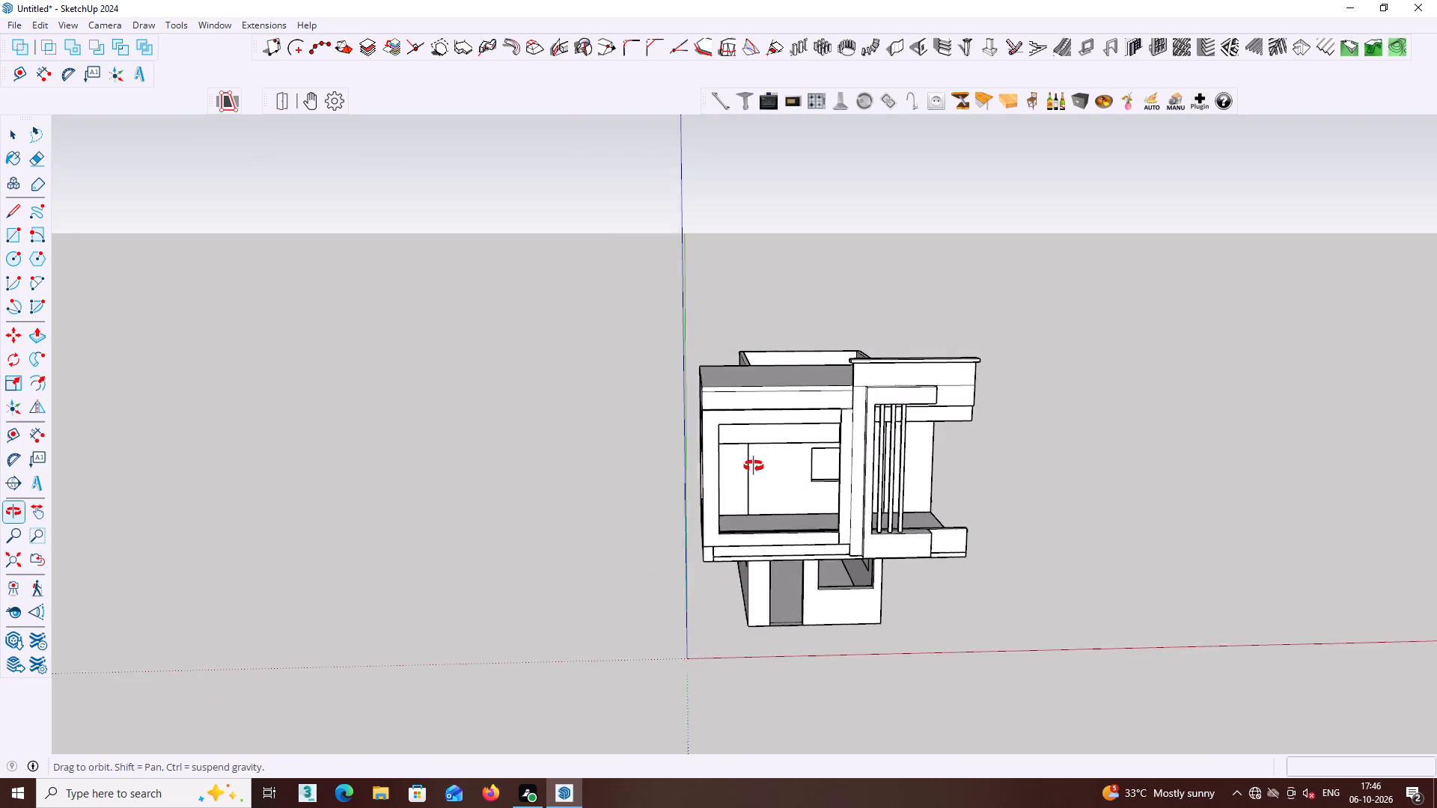
pyautogui.moveTo(754, 466); pyautogui.dragTo(679, 489, button='middle')
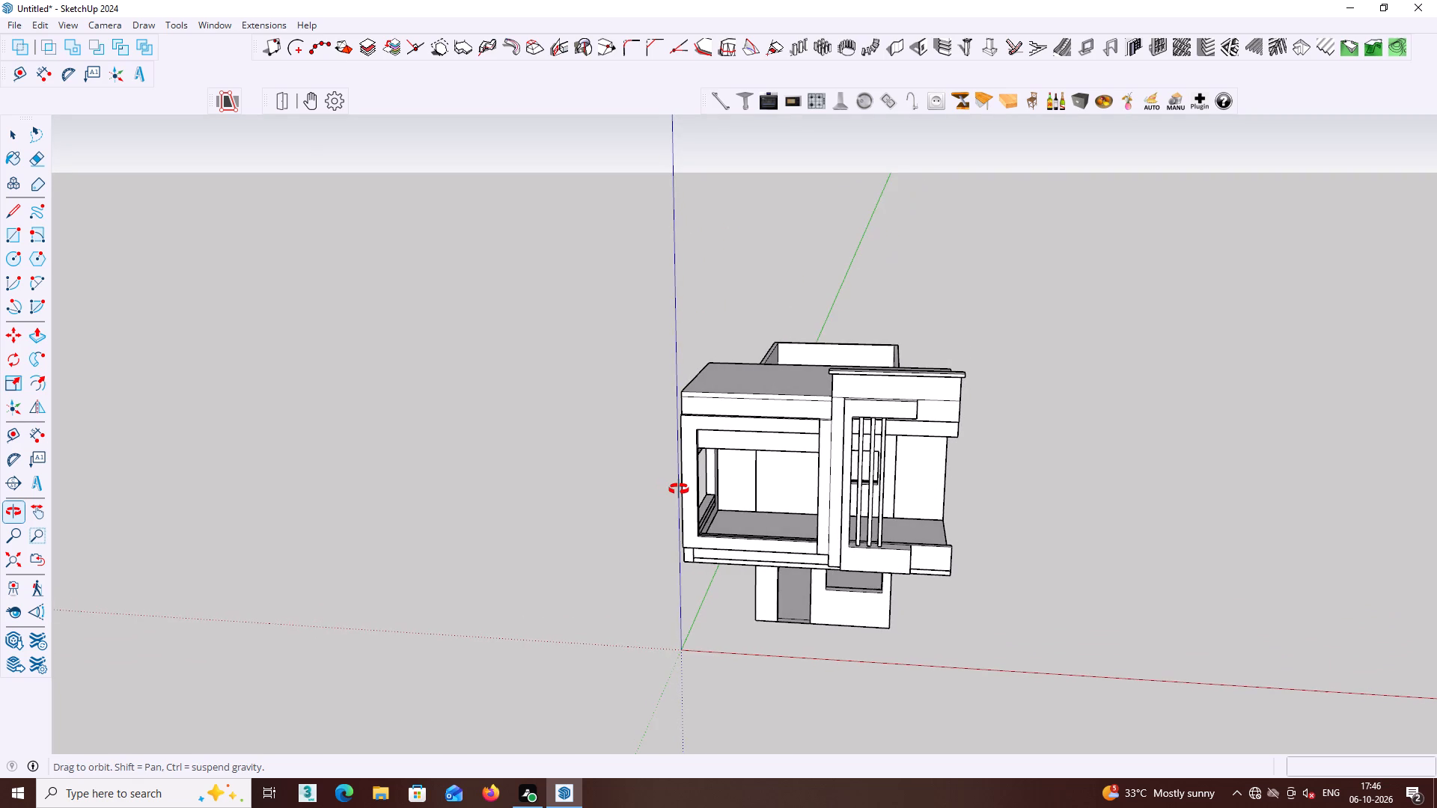
pyautogui.moveTo(679, 489); pyautogui.dragTo(488, 420, button='middle')
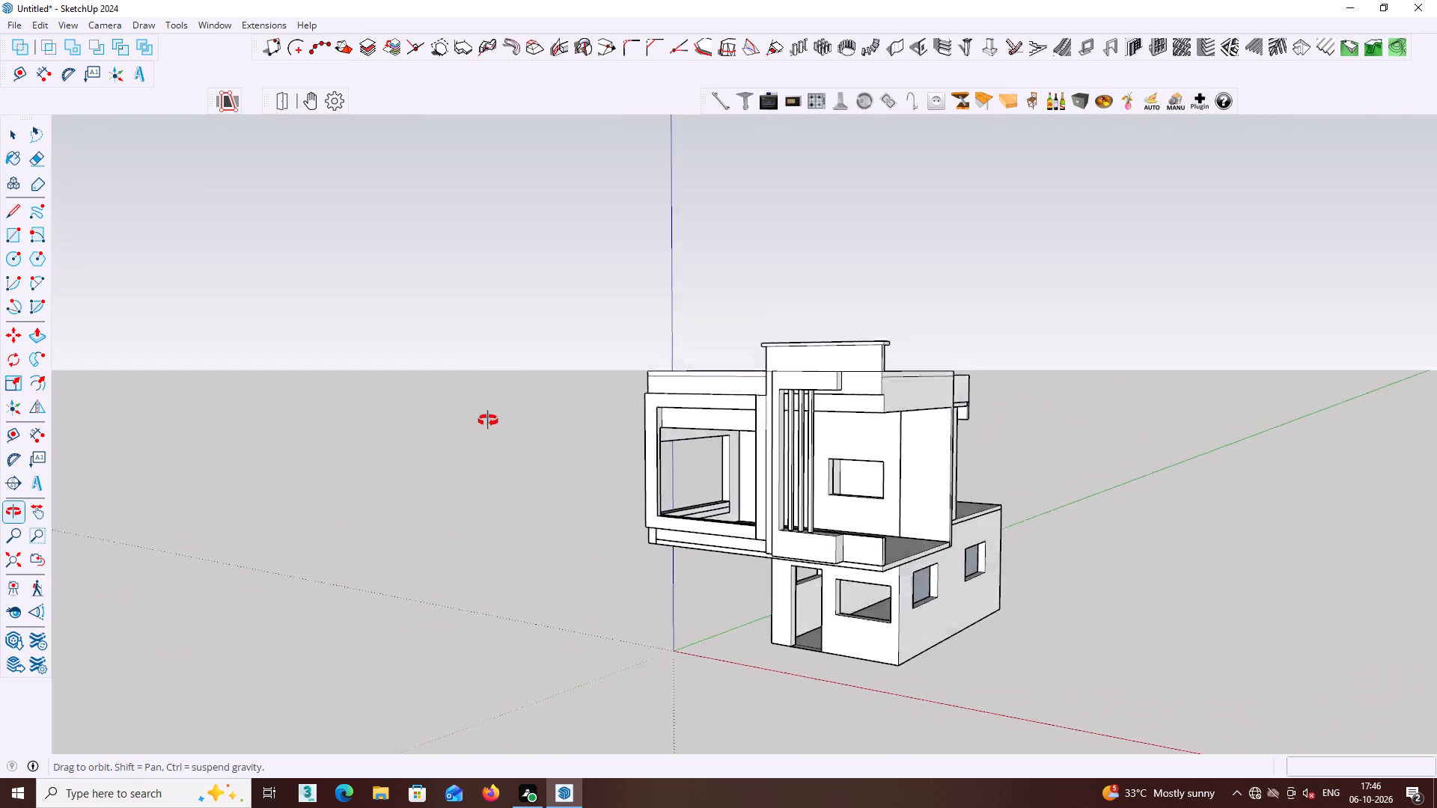
pyautogui.moveTo(488, 420); pyautogui.dragTo(483, 533, button='middle')
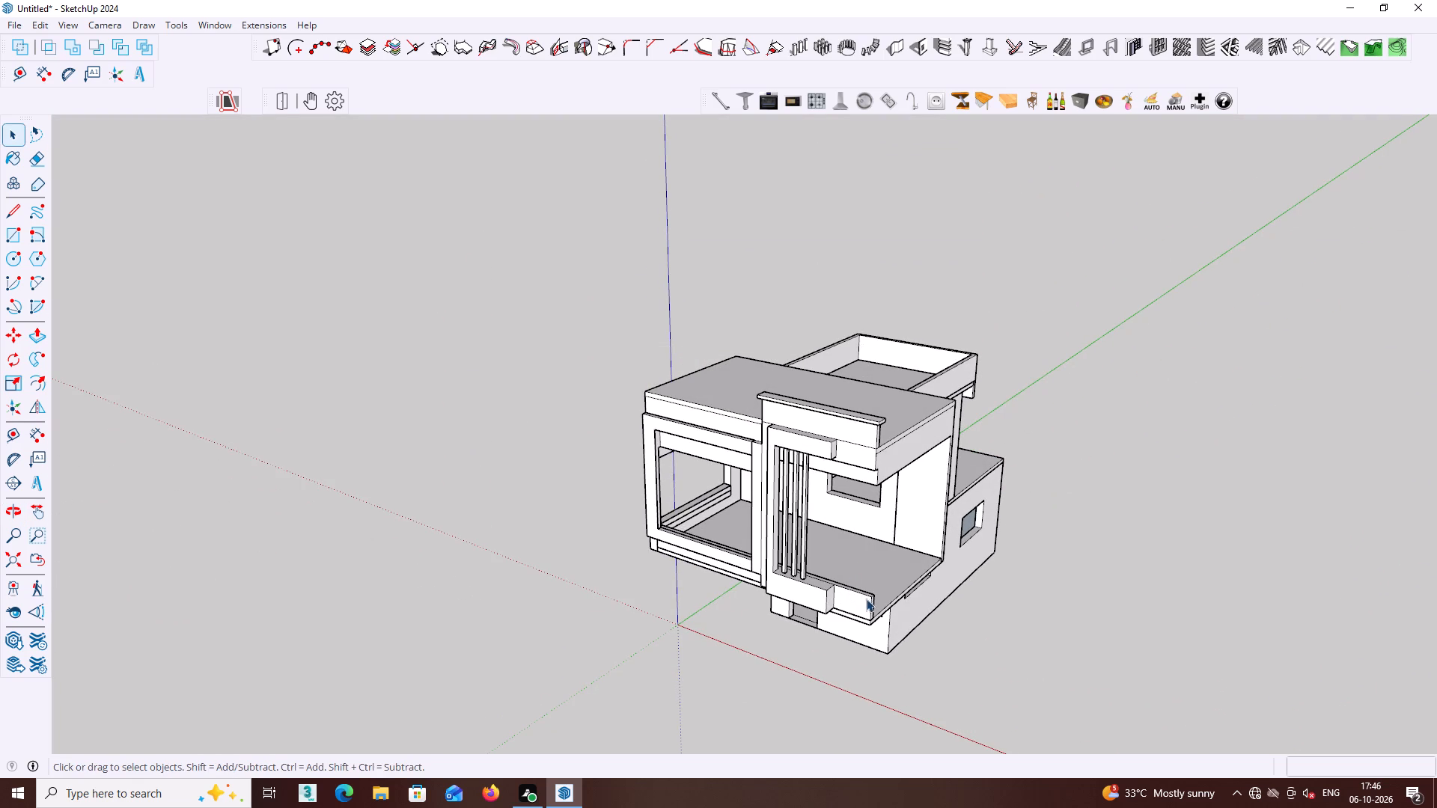
pyautogui.scroll(-2, 906, 605)
pyautogui.moveTo(914, 600); pyautogui.dragTo(1150, 591, button='middle')
pyautogui.moveTo(1135, 585); pyautogui.dragTo(1028, 544, button='middle')
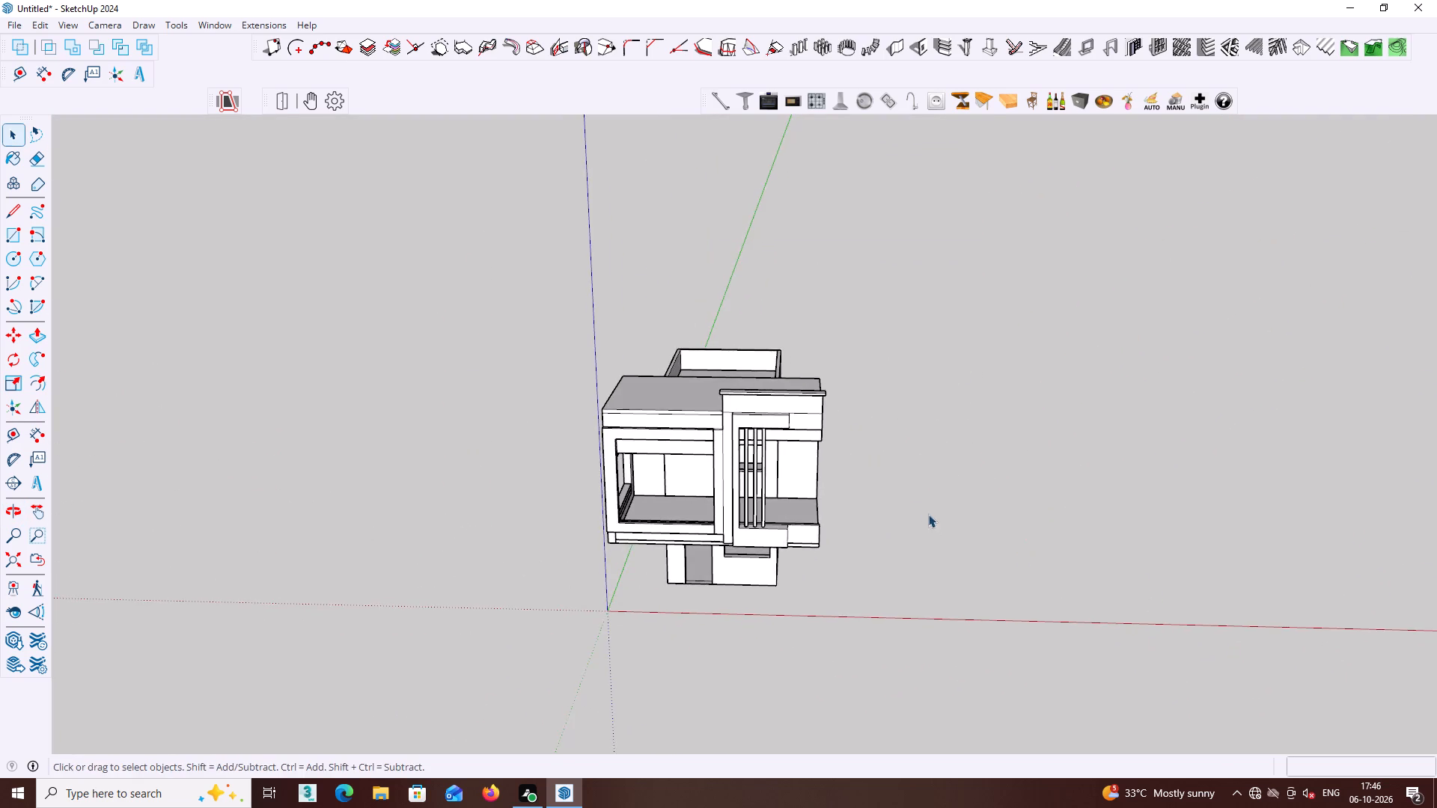
pyautogui.scroll(2, 909, 476)
pyautogui.moveTo(864, 481); pyautogui.dragTo(1077, 382, button='middle')
pyautogui.keyDown('shift'); pyautogui.moveTo(895, 393); pyautogui.dragTo(795, 391, button='middle'); pyautogui.keyUp('shift')
pyautogui.moveTo(661, 398); pyautogui.dragTo(698, 391, button='middle')
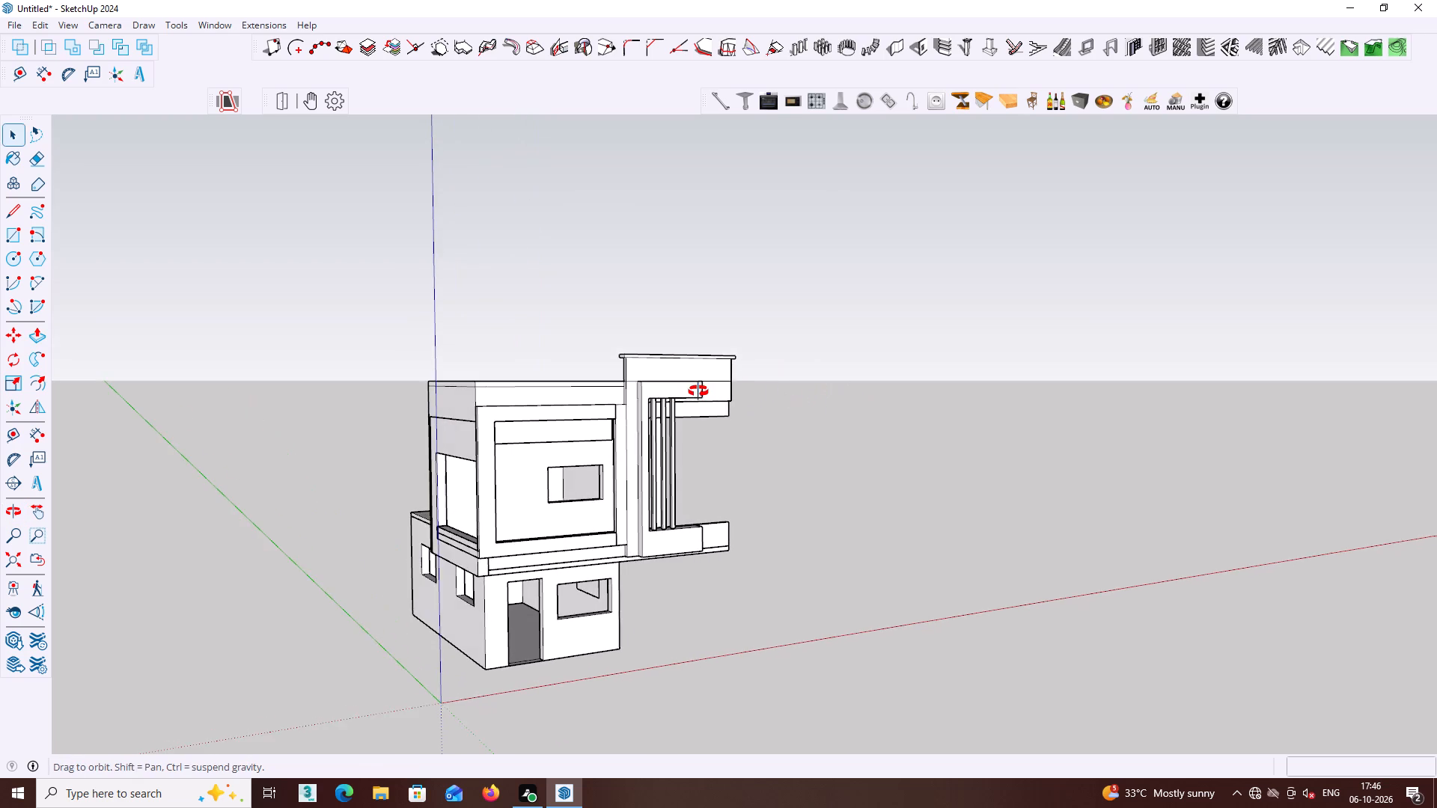
pyautogui.moveTo(698, 391); pyautogui.dragTo(718, 391, button='middle')
pyautogui.keyDown('shift'); pyautogui.moveTo(845, 456); pyautogui.dragTo(761, 426, button='middle'); pyautogui.keyUp('shift')
# Draw a rectangle about 1' 10 11/16" by 13' 1 13/16" from the upper band's free-end top corner to the midpoint of the low wall's bottom edge.
pyautogui.press('r')
pyautogui.moveTo(785, 405); pyautogui.dragTo(824, 474, button='middle')
pyautogui.scroll(2, 709, 411)
pyautogui.moveTo(701, 403); pyautogui.dragTo(701, 451, button='middle')
pyautogui.scroll(1, 672, 353)
pyautogui.moveTo(727, 397); pyautogui.dragTo(690, 310, button='middle')
pyautogui.moveTo(703, 368); pyautogui.dragTo(695, 288, button='middle')
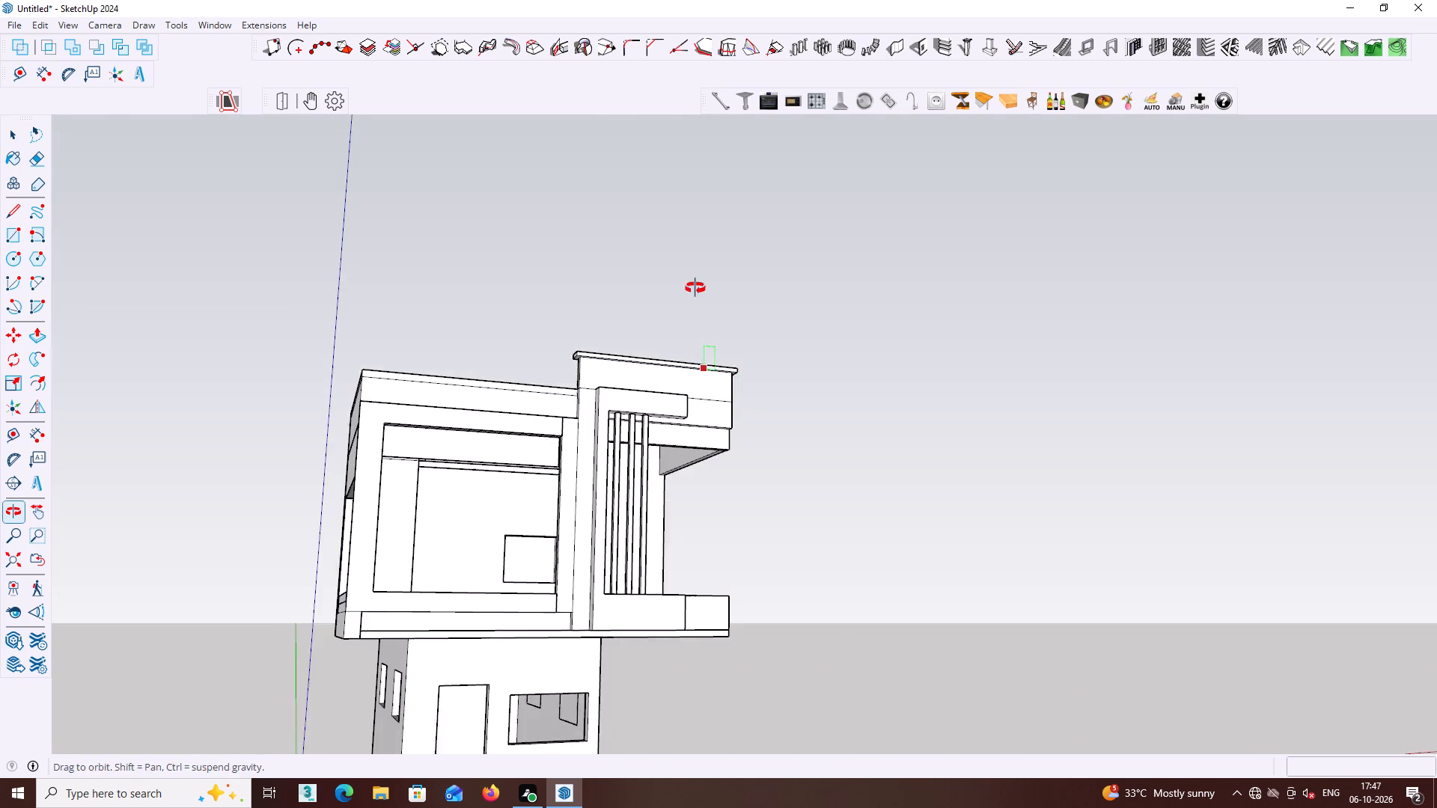
pyautogui.moveTo(695, 288); pyautogui.dragTo(701, 288, button='middle')
pyautogui.scroll(6, 701, 356)
pyautogui.moveTo(698, 382); pyautogui.dragTo(699, 365, button='middle')
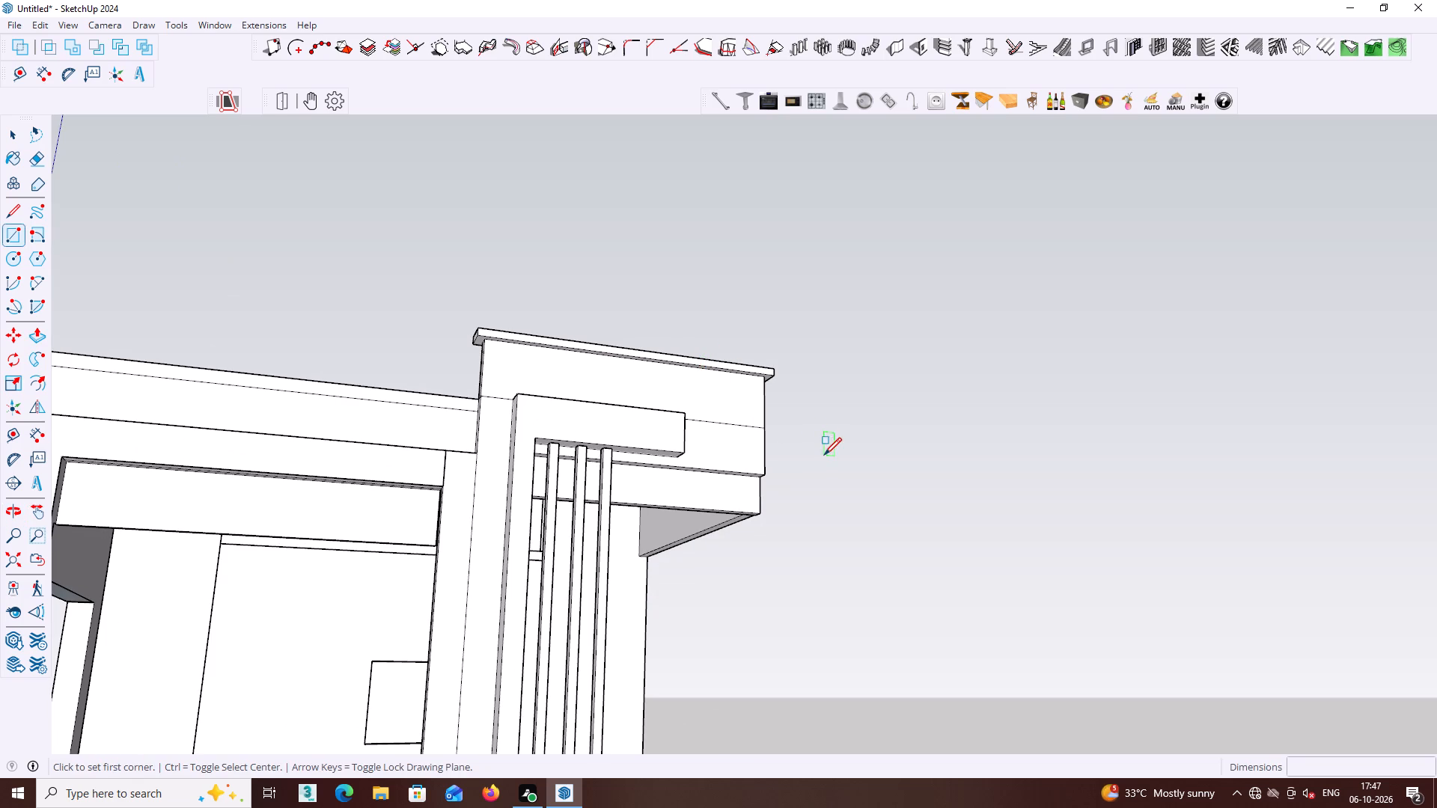
pyautogui.keyDown('shift'); pyautogui.moveTo(825, 455); pyautogui.dragTo(781, 397, button='middle'); pyautogui.keyUp('shift')
pyautogui.moveTo(689, 329); pyautogui.dragTo(691, 285, button='middle')
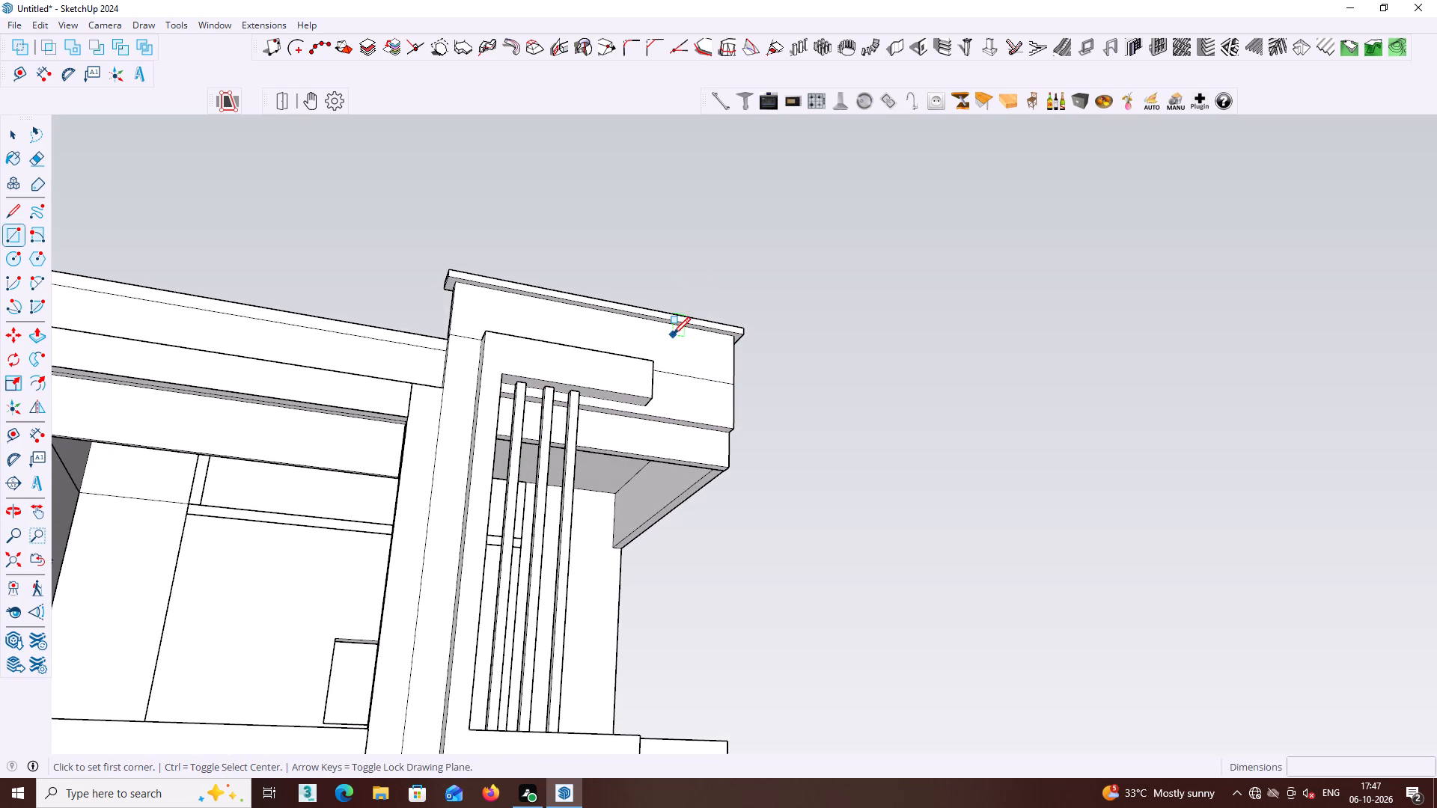
pyautogui.moveTo(671, 418); pyautogui.dragTo(506, 537, button='middle')
pyautogui.scroll(2, 628, 367)
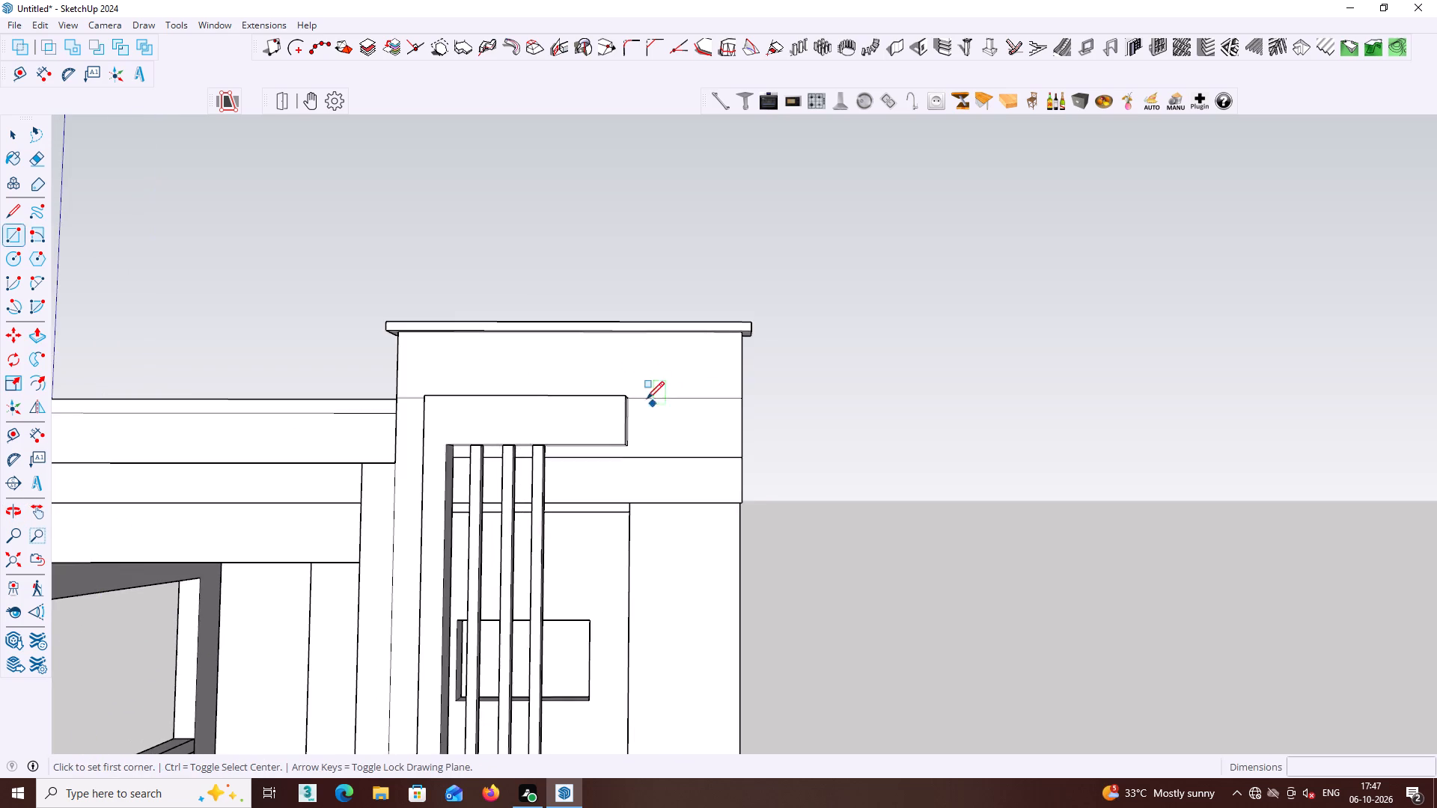
pyautogui.scroll(9, 644, 397)
pyautogui.moveTo(629, 405); pyautogui.dragTo(510, 449, button='middle')
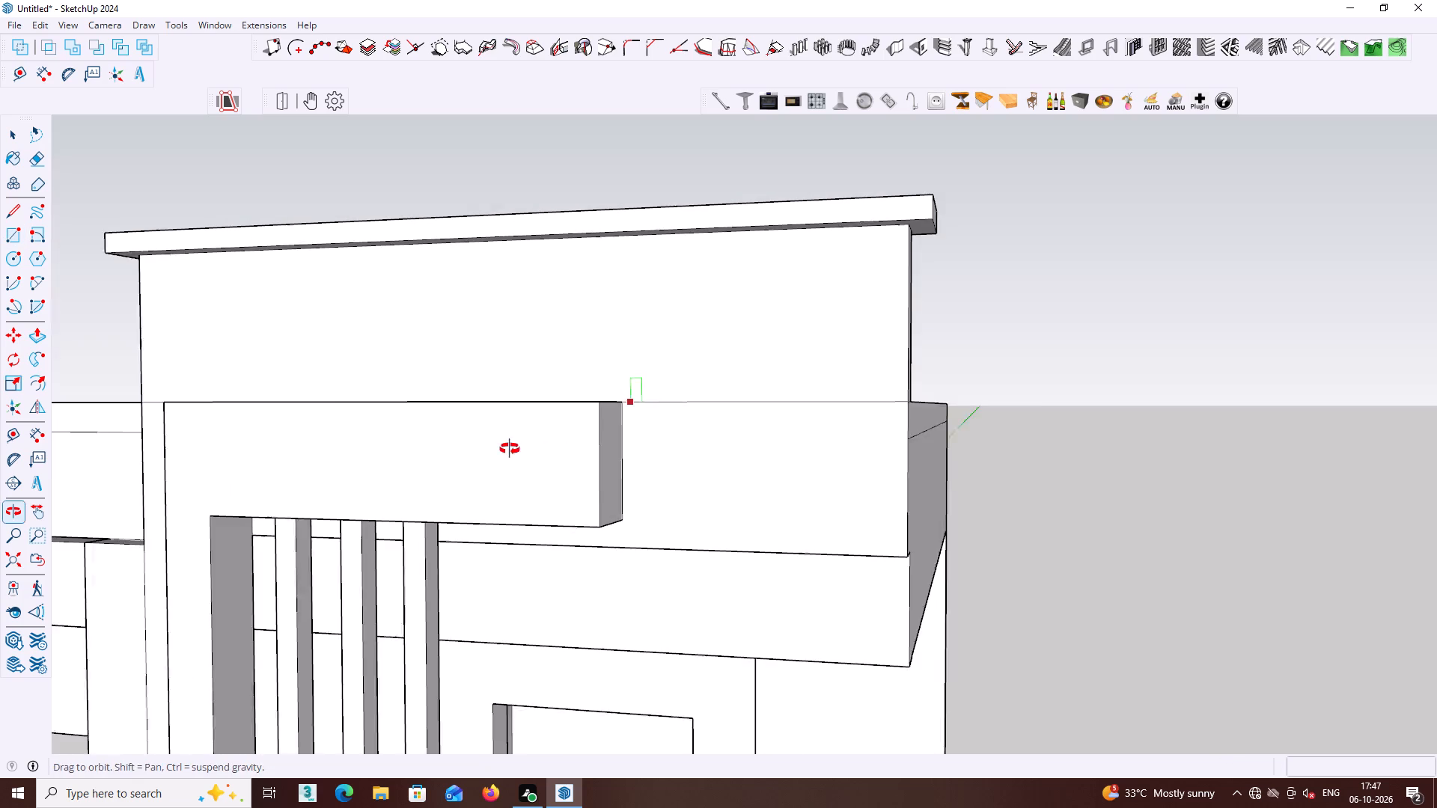
pyautogui.moveTo(510, 449); pyautogui.dragTo(509, 449, button='middle')
pyautogui.click(626, 400)
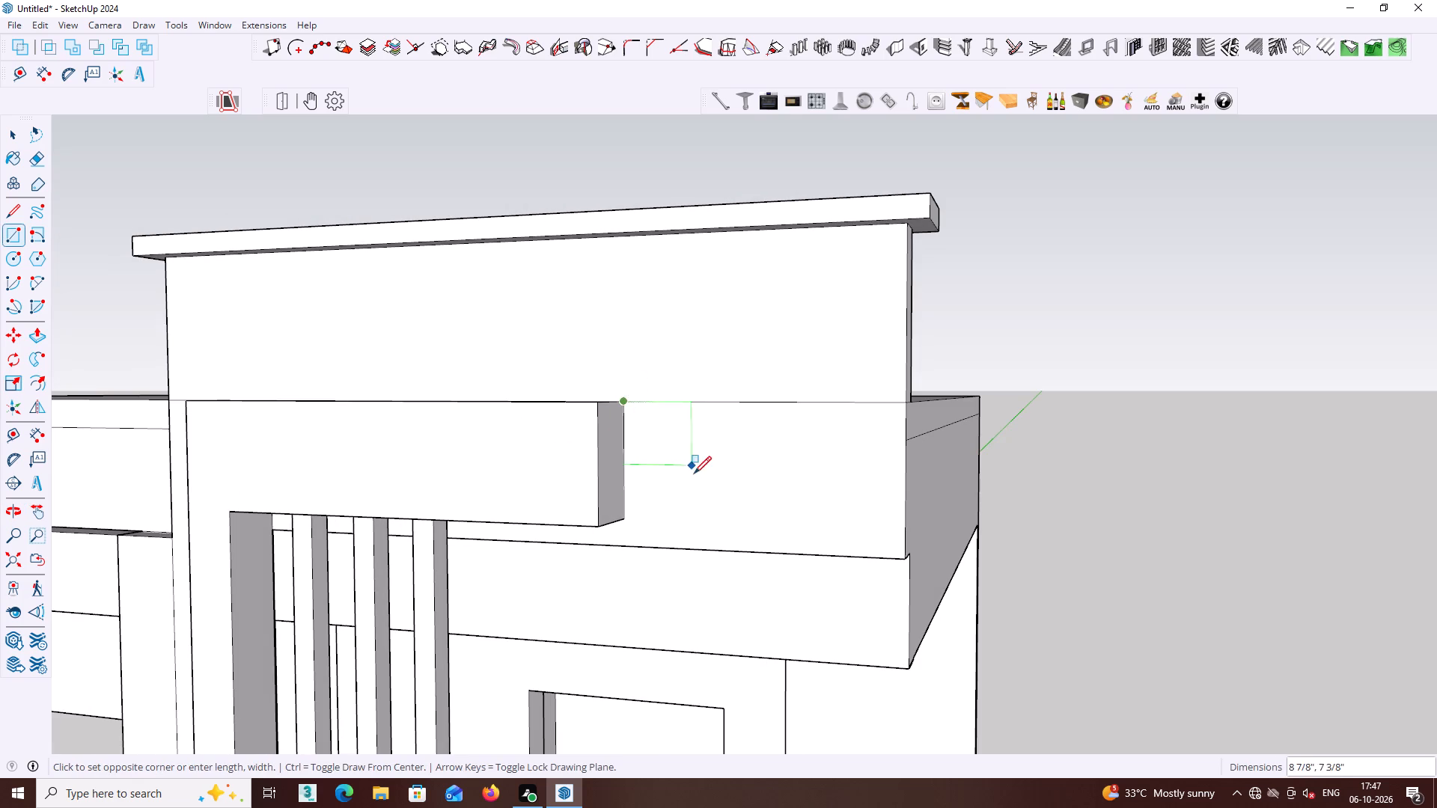
pyautogui.scroll(-4, 698, 507)
pyautogui.moveTo(734, 592); pyautogui.dragTo(659, 315, button='middle')
pyautogui.scroll(-4, 653, 456)
pyautogui.moveTo(641, 537); pyautogui.dragTo(616, 214, button='middle')
pyautogui.keyDown('shift'); pyautogui.moveTo(622, 257); pyautogui.dragTo(656, 429, button='middle'); pyautogui.keyUp('shift')
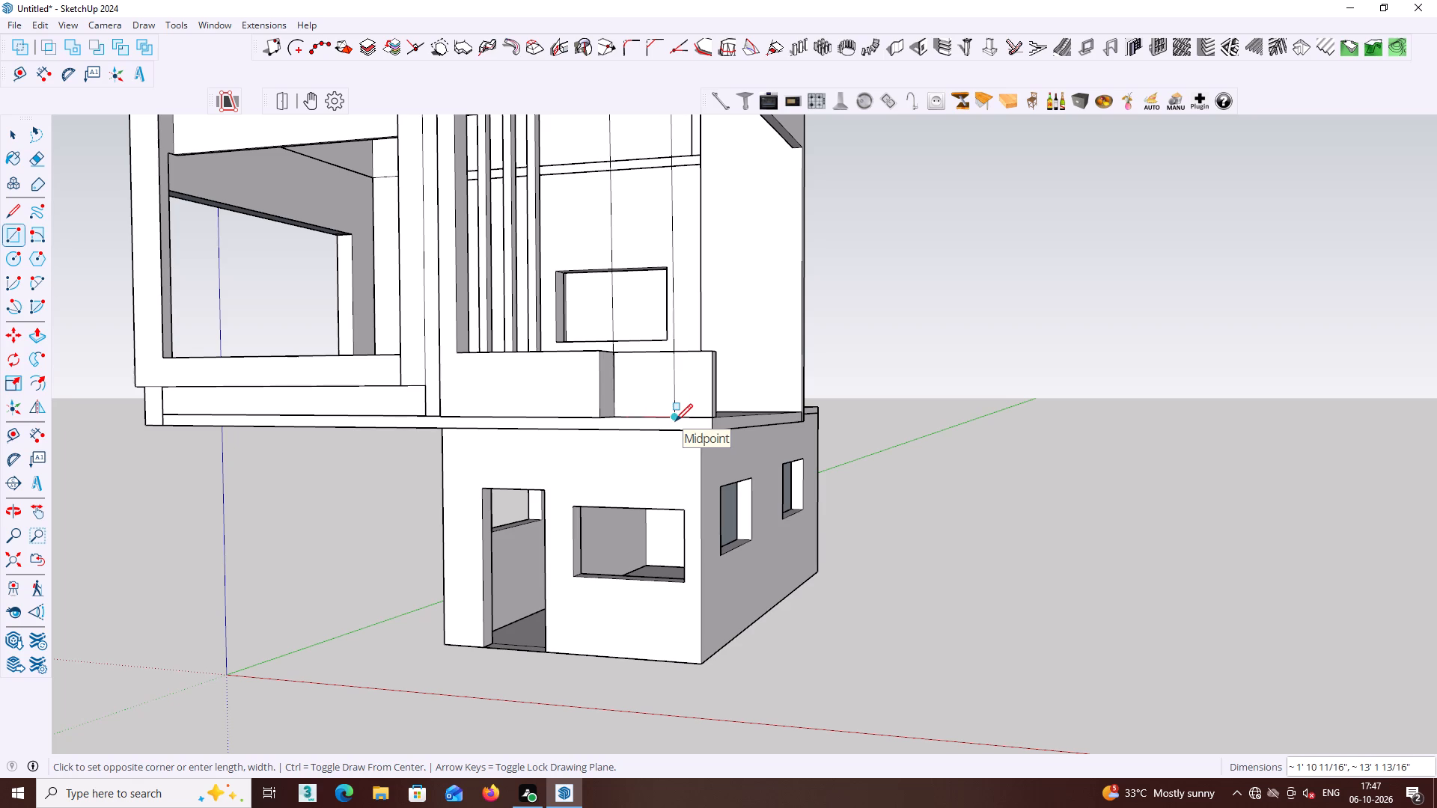
pyautogui.moveTo(675, 421); pyautogui.dragTo(680, 459, button='middle')
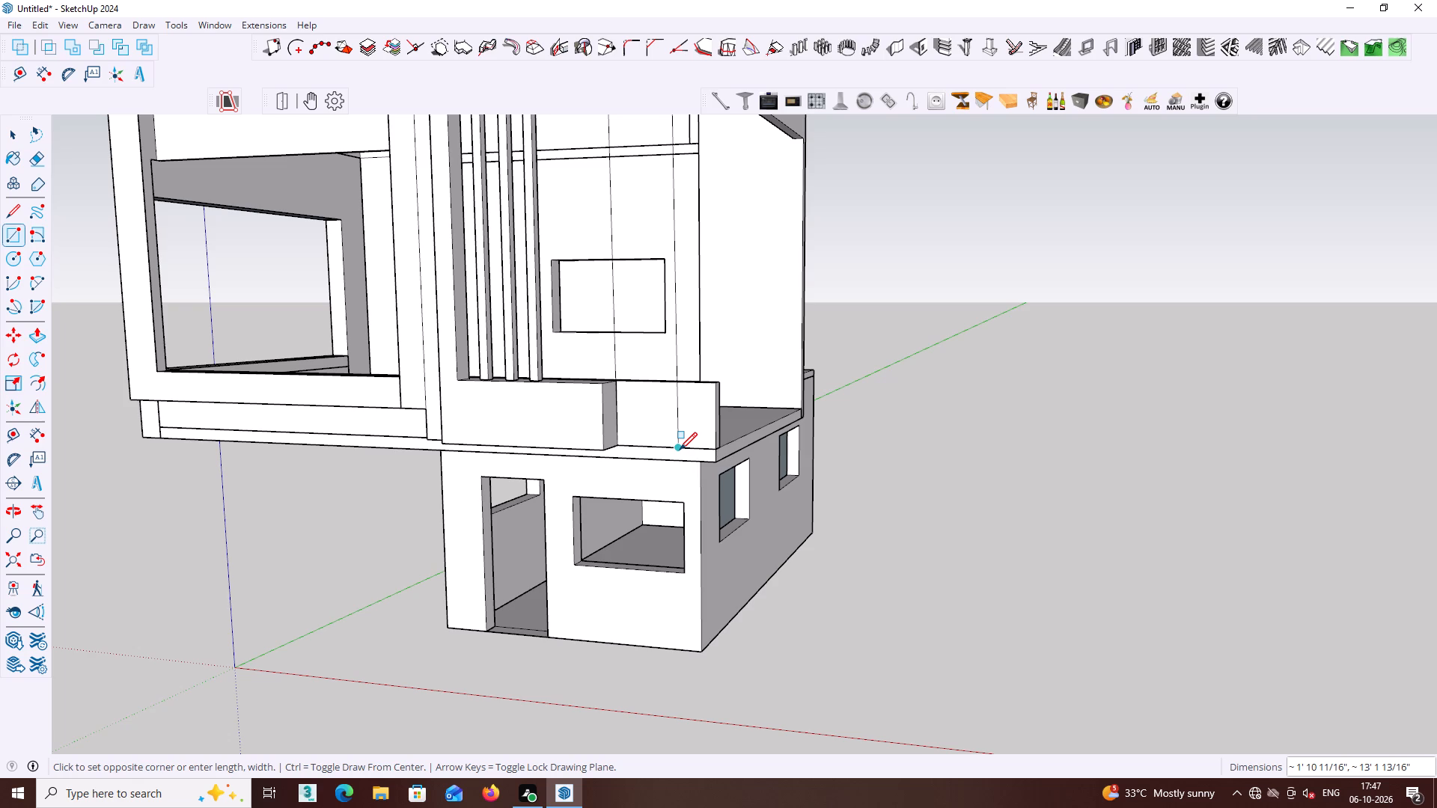
pyautogui.click(680, 450)
pyautogui.press('space')
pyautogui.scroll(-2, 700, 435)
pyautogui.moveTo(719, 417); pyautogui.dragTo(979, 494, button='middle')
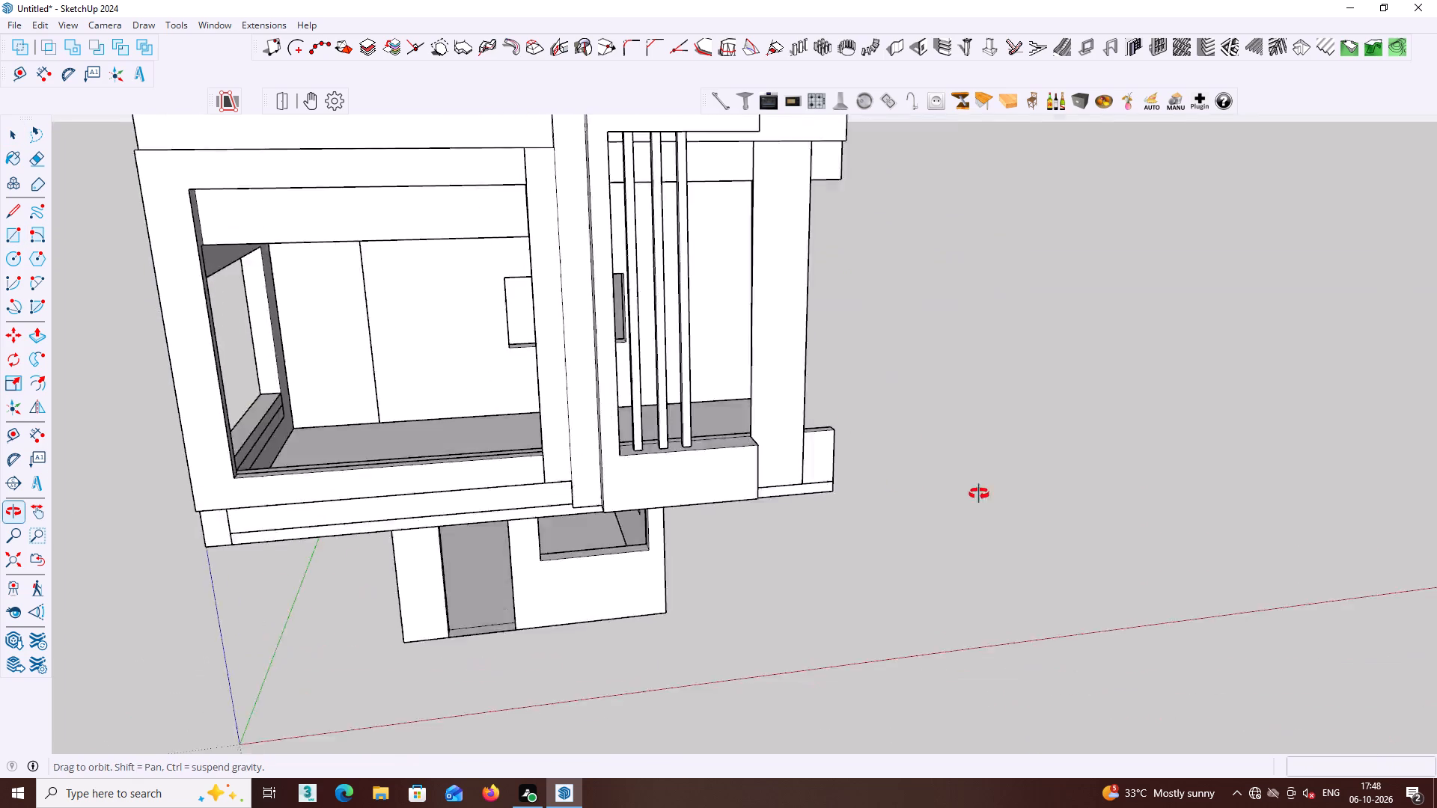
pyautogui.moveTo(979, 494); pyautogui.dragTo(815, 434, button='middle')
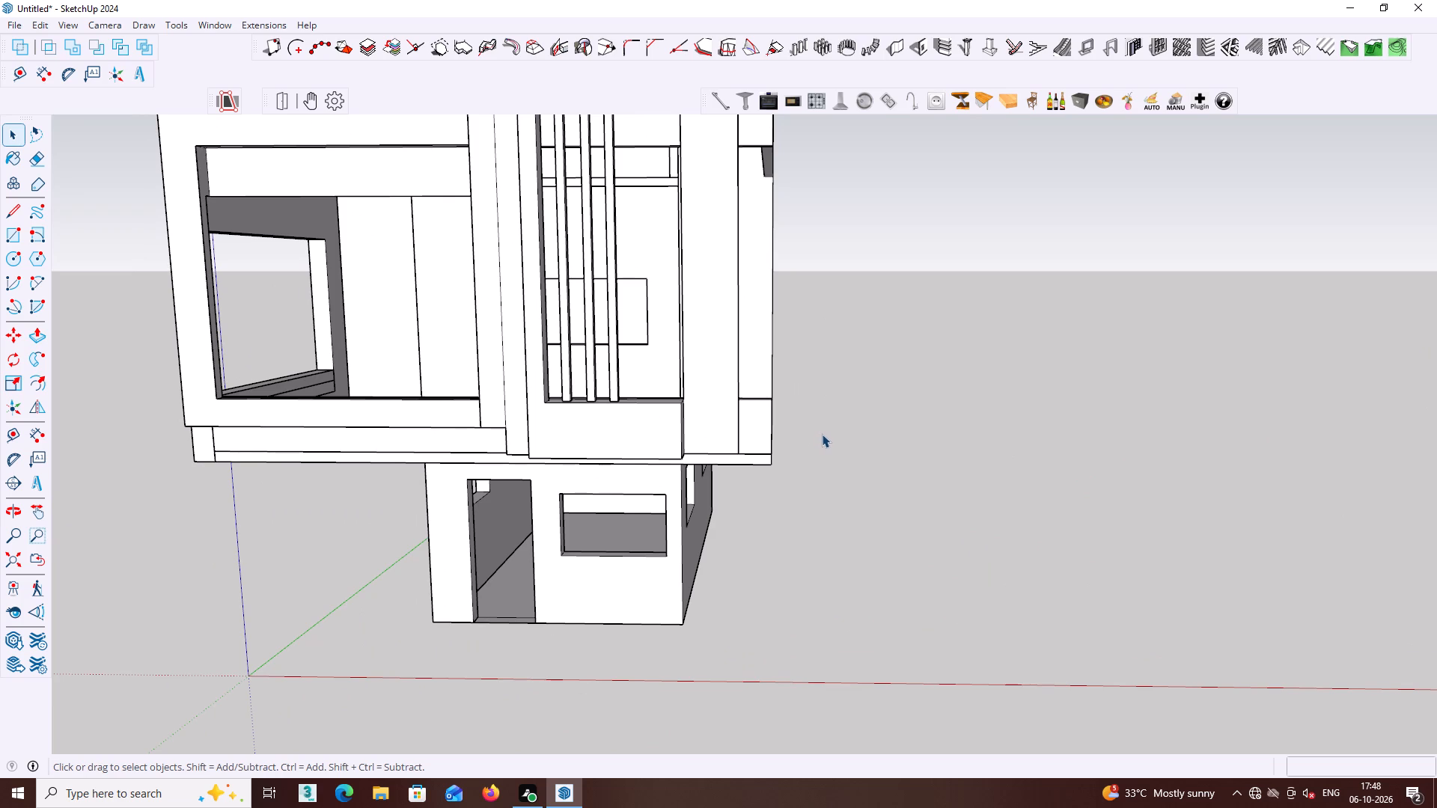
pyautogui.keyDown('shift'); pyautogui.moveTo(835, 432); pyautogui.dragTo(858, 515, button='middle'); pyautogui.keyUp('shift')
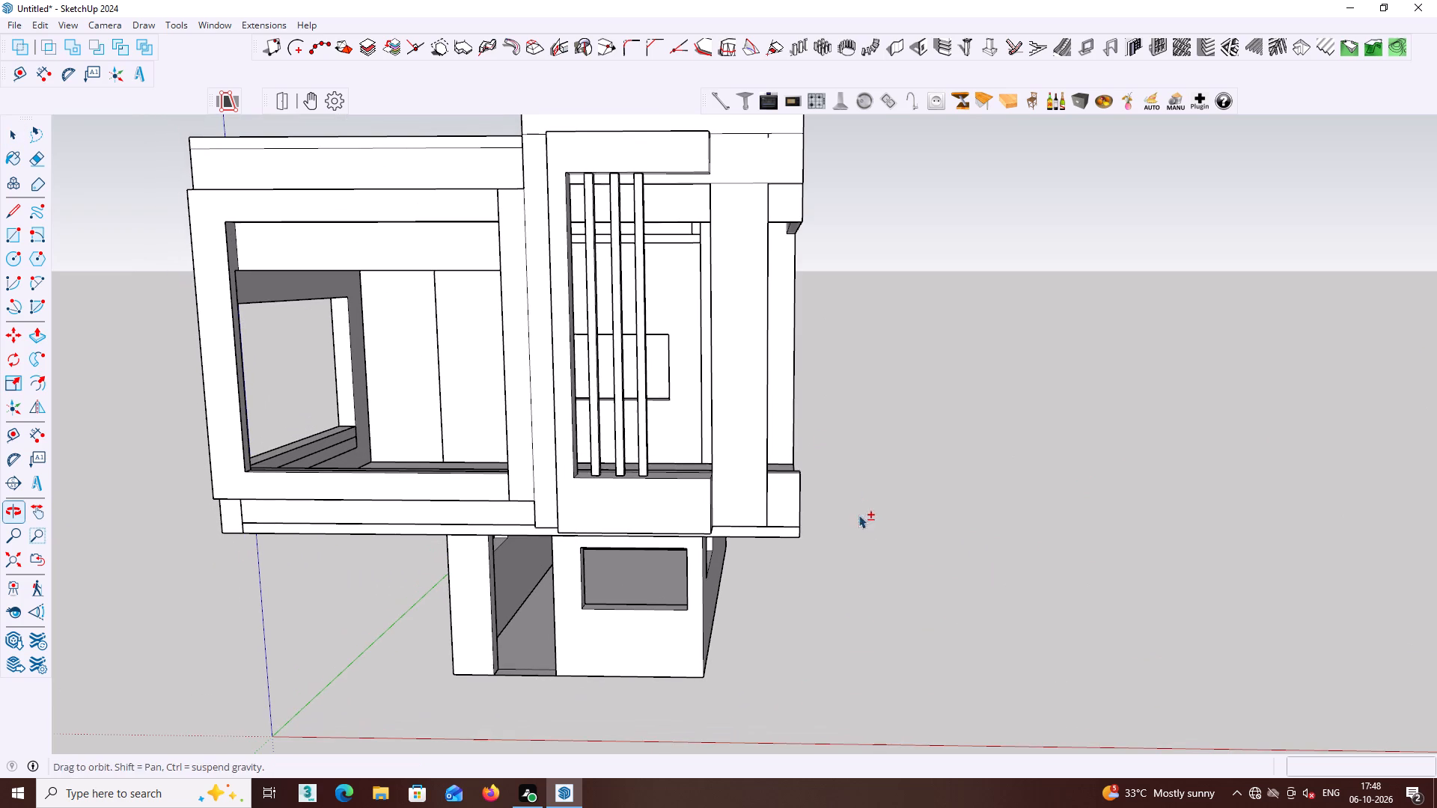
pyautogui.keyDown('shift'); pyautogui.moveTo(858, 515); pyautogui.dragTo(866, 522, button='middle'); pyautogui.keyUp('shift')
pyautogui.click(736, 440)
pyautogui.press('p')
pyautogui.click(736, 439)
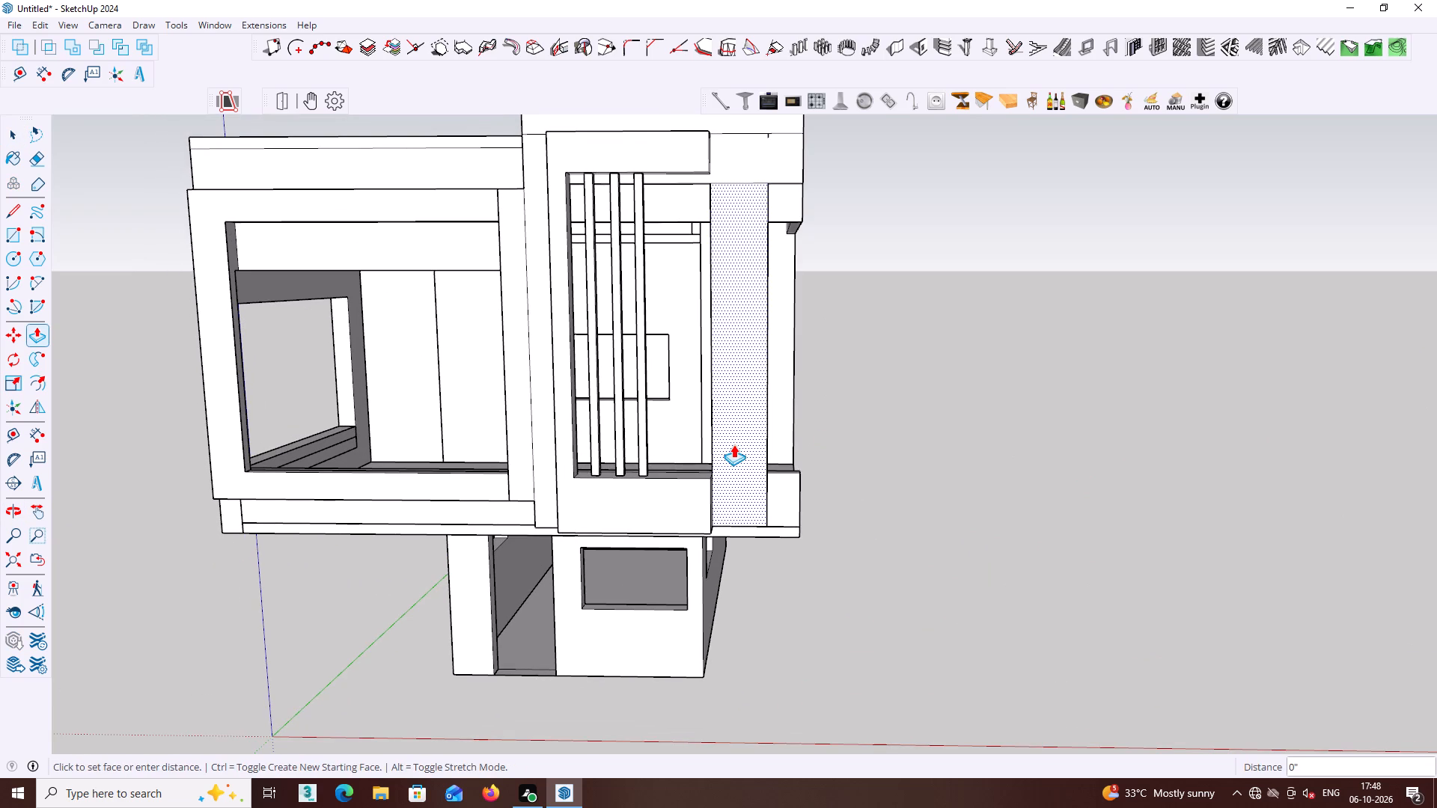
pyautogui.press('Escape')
# Make a group of the tall rectangle's face and edges beside the C-shaped frame's open end.
pyautogui.press('space')
pyautogui.doubleClick(748, 435)
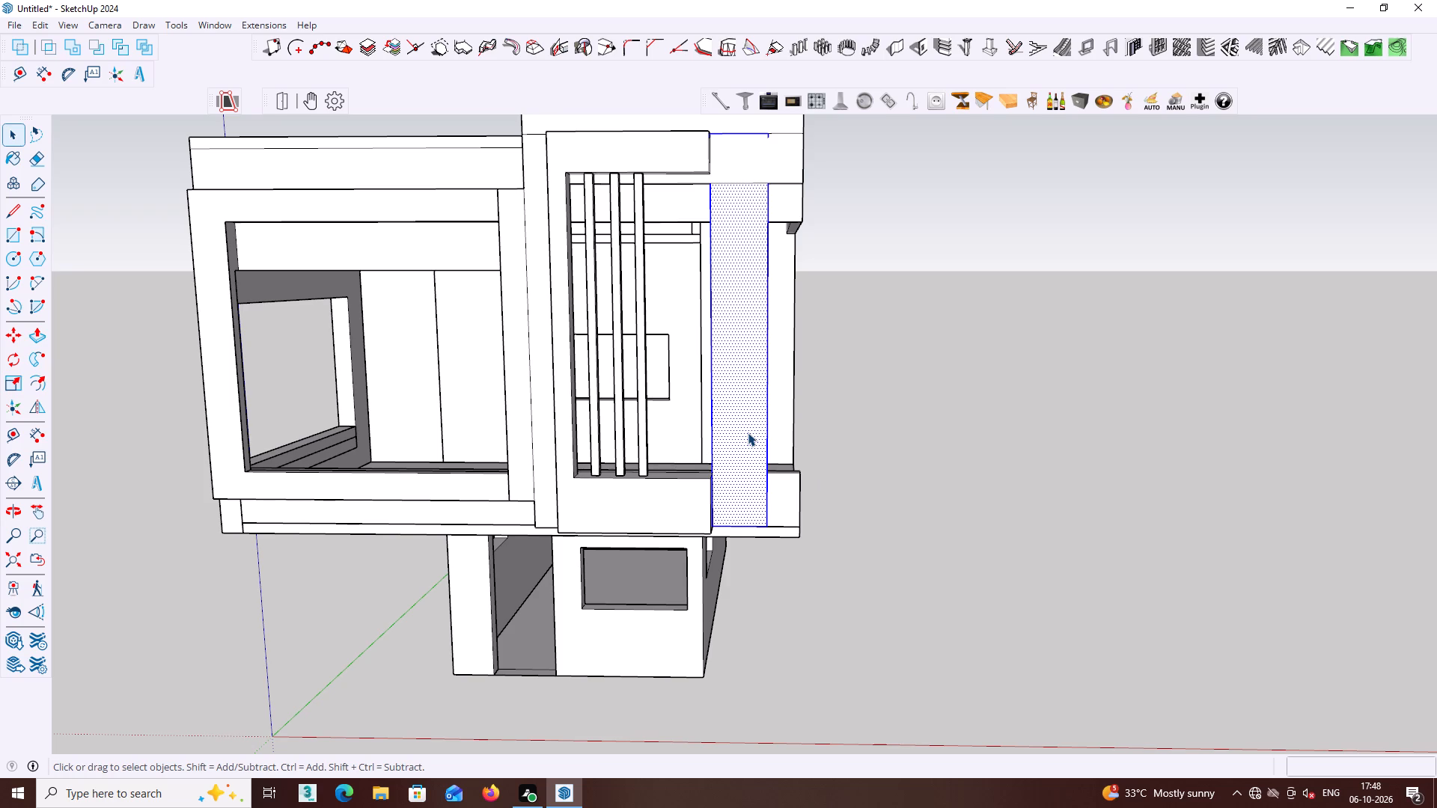
pyautogui.scroll(-3, 748, 432)
pyautogui.moveTo(748, 435); pyautogui.dragTo(765, 482, button='middle')
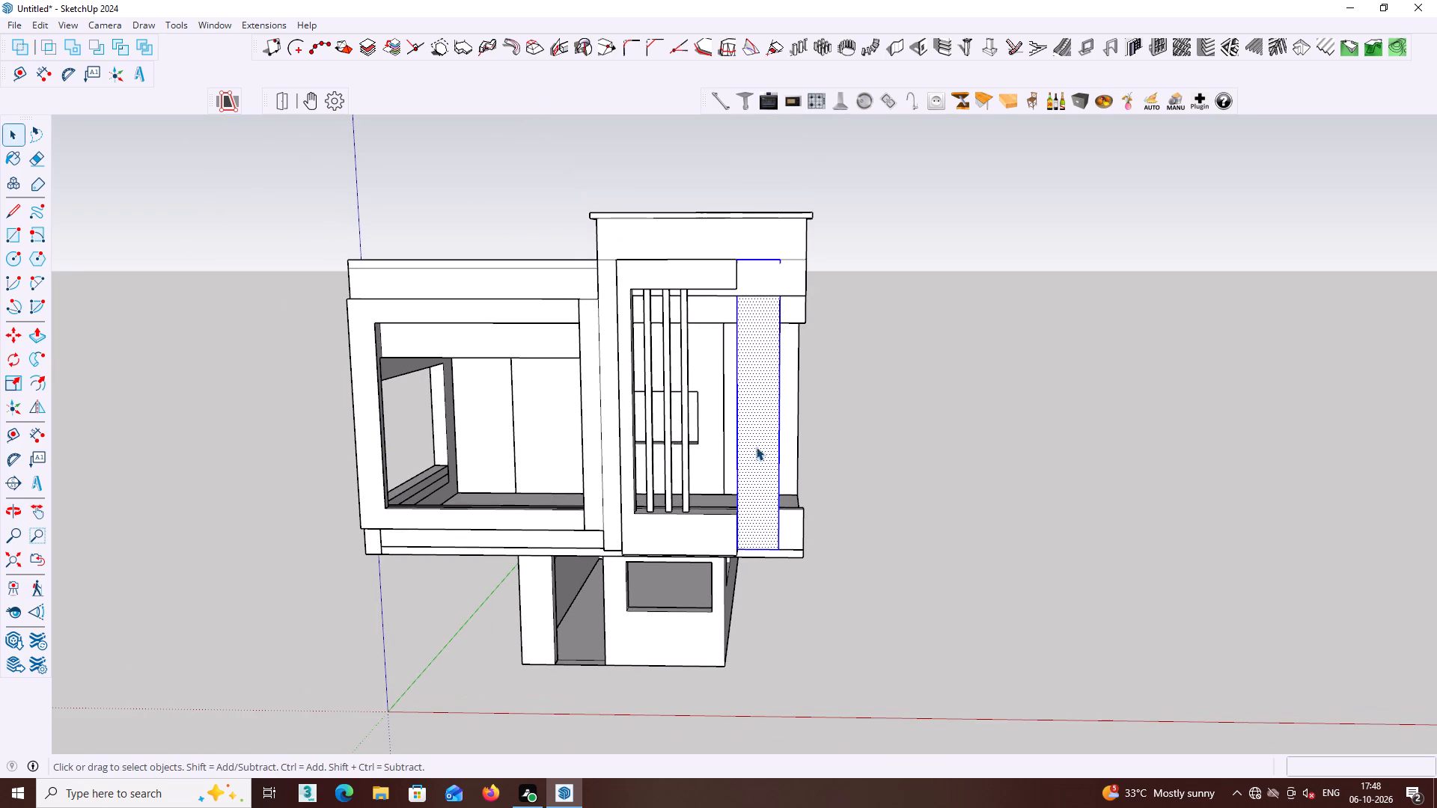
pyautogui.moveTo(763, 429); pyautogui.dragTo(796, 494, button='middle')
pyautogui.scroll(2, 766, 417)
pyautogui.rightClick(766, 413)
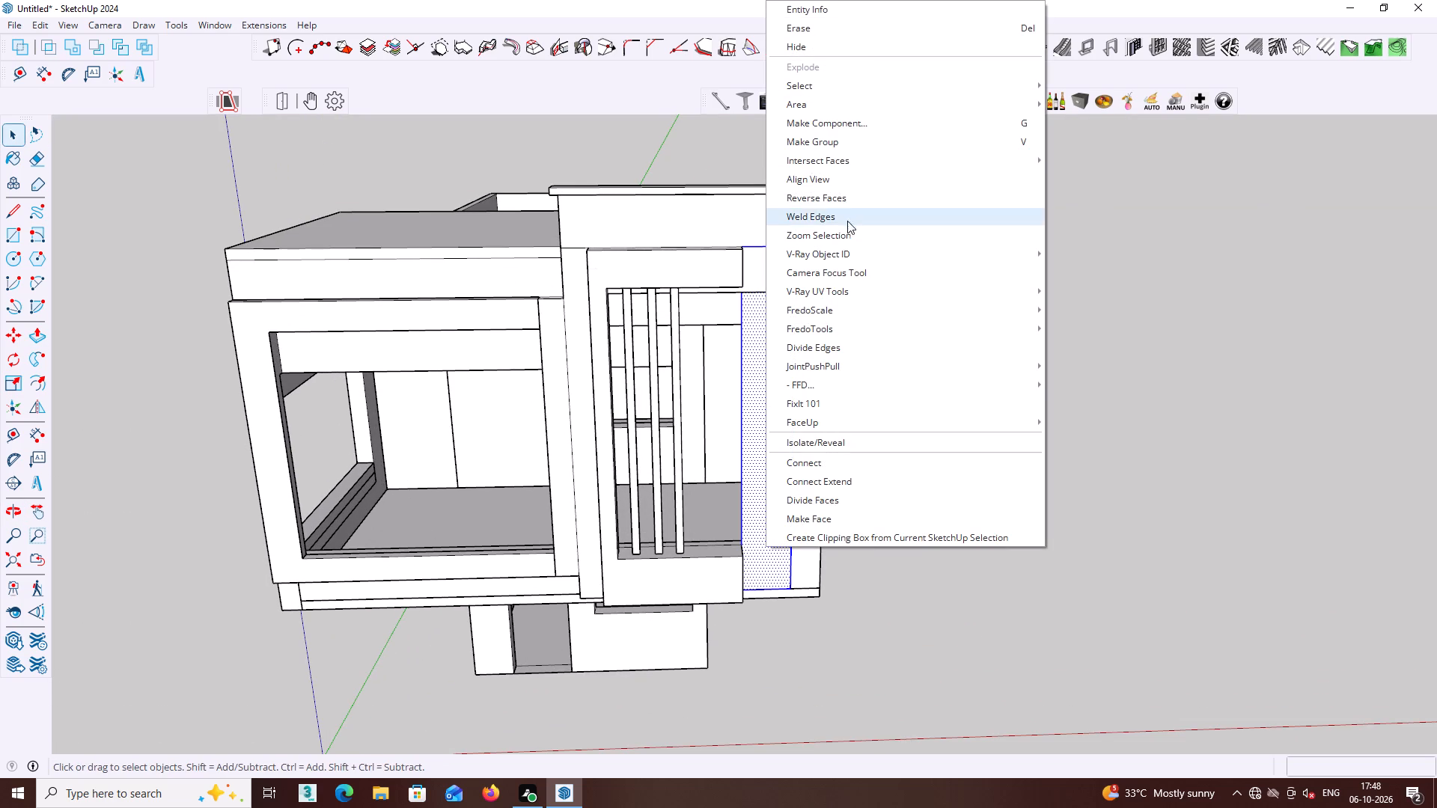
pyautogui.click(829, 140)
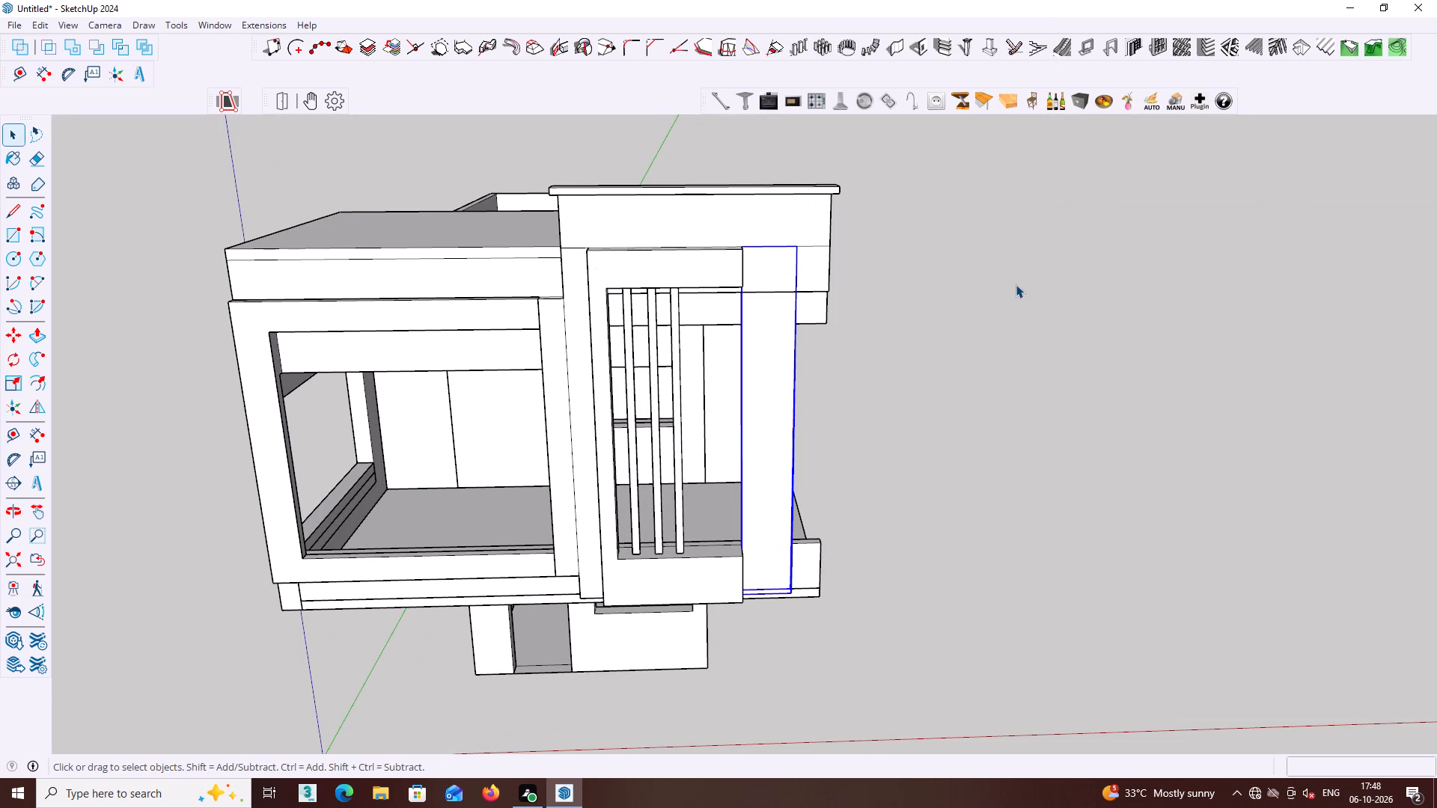
pyautogui.click(1016, 295)
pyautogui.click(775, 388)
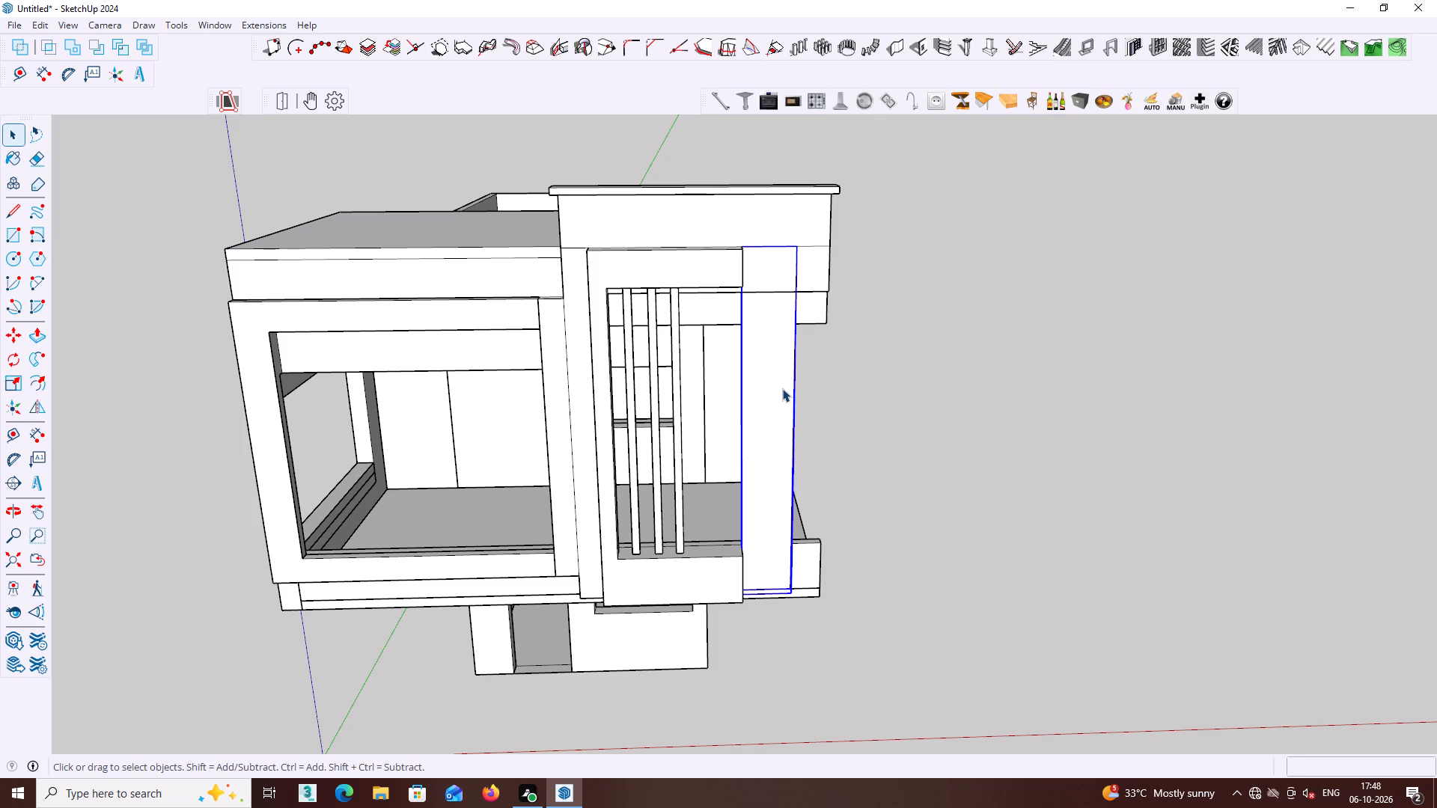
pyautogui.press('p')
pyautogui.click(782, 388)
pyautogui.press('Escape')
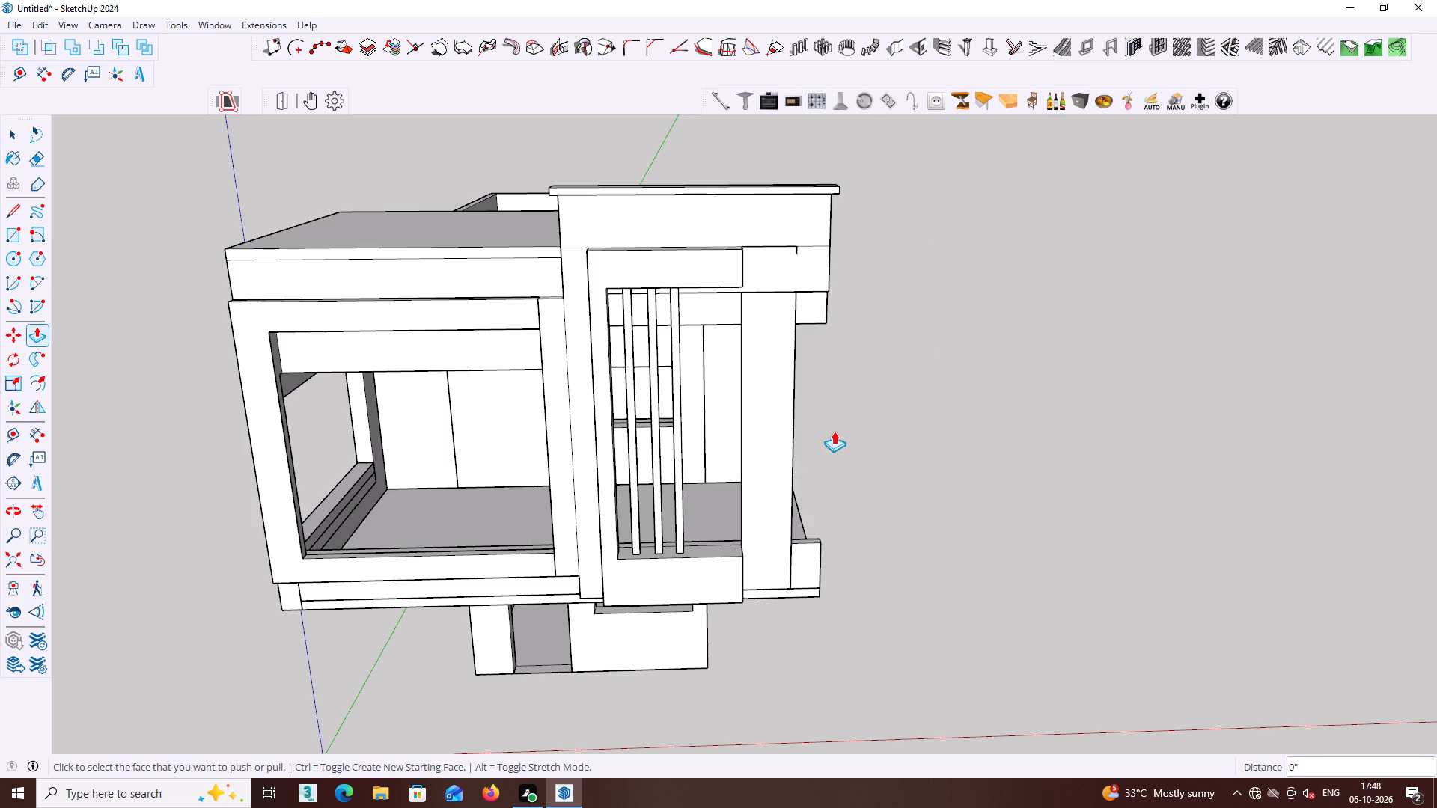
# Inside the tall rectangle's group, extrude its face about 6 1/4" to form a solid vertical panel beside the C-shaped frame's open end.
pyautogui.press('space')
pyautogui.doubleClick(763, 435)
pyautogui.click(765, 435)
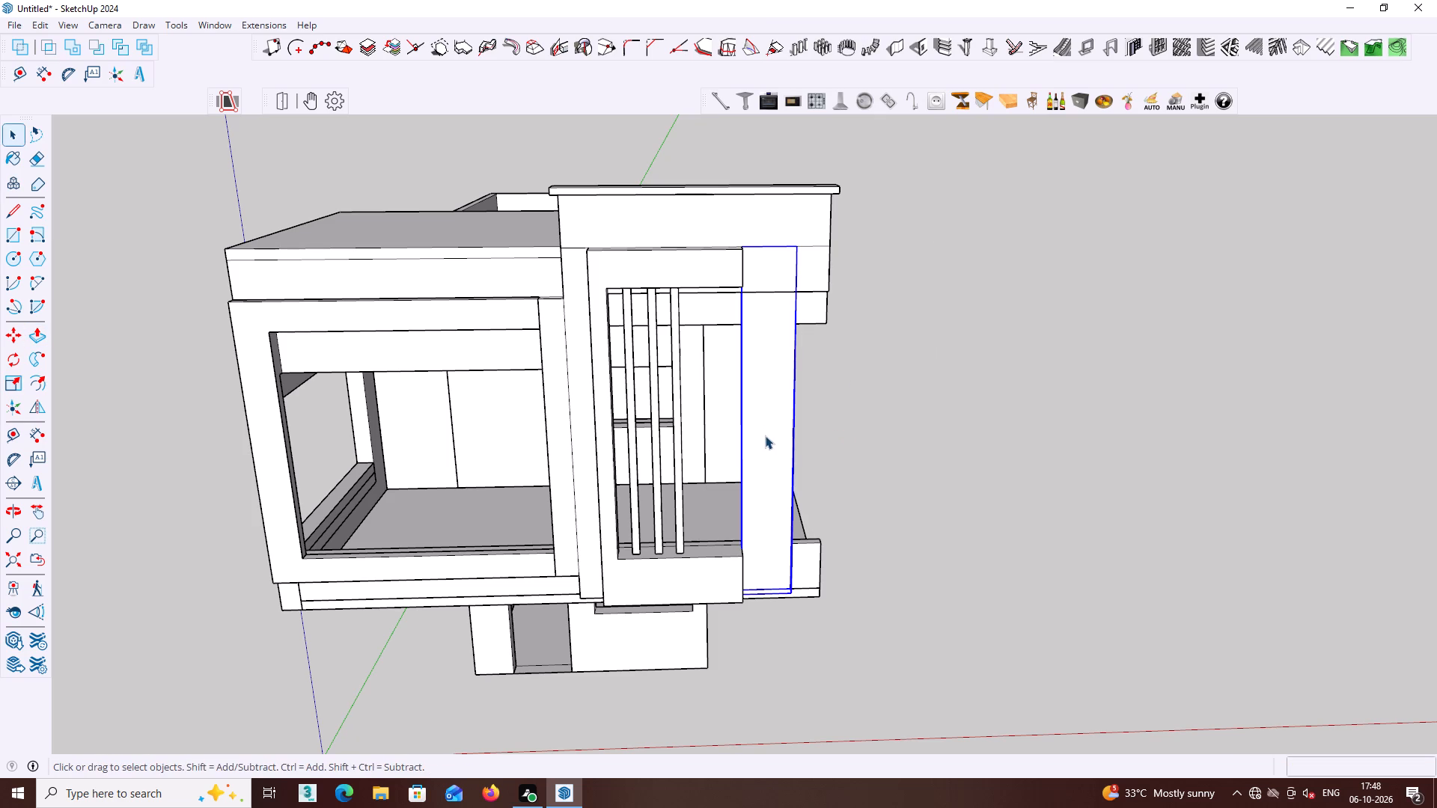
pyautogui.doubleClick(765, 435)
pyautogui.click(765, 435)
pyautogui.press('p')
pyautogui.click(765, 435)
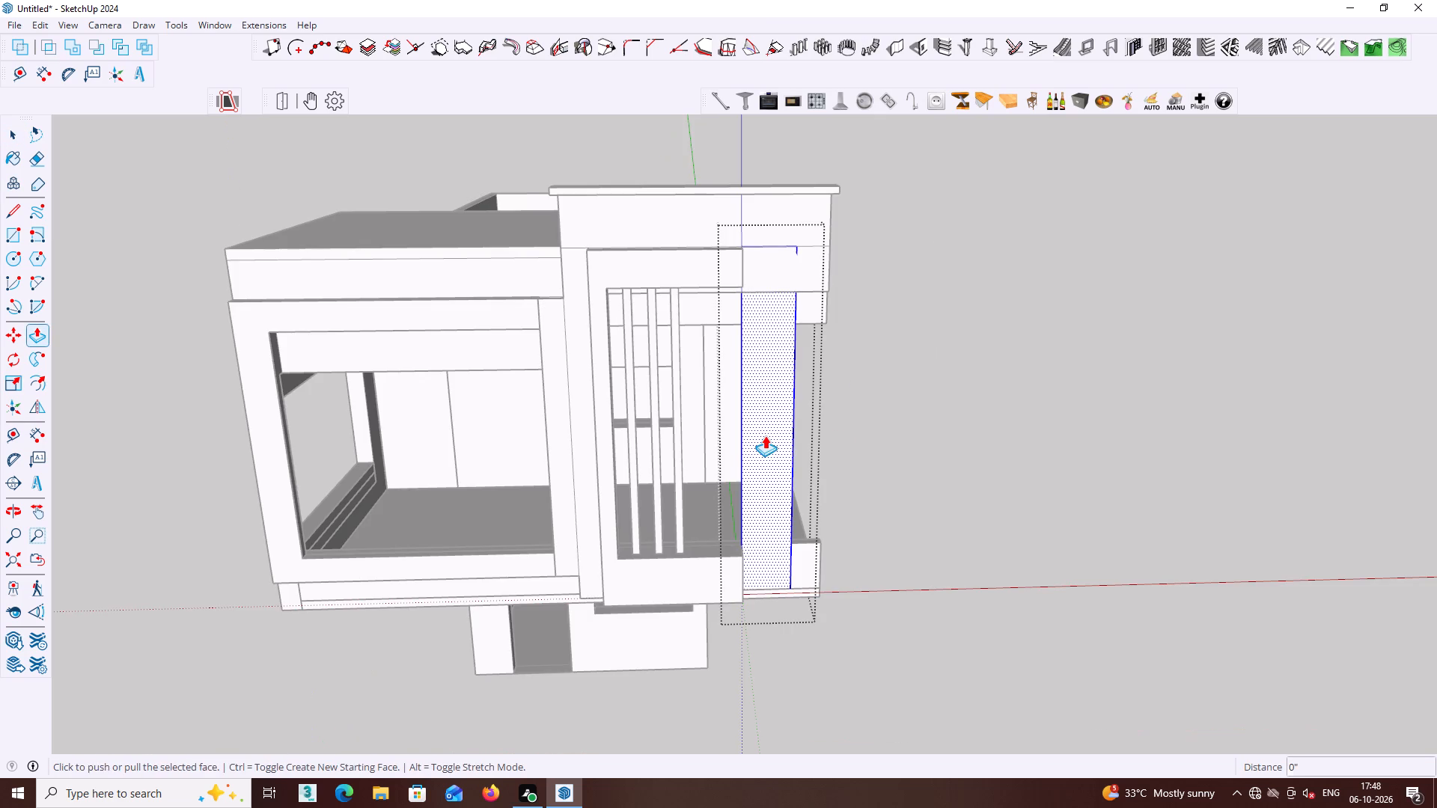
pyautogui.moveTo(767, 450); pyautogui.dragTo(627, 242, button='middle')
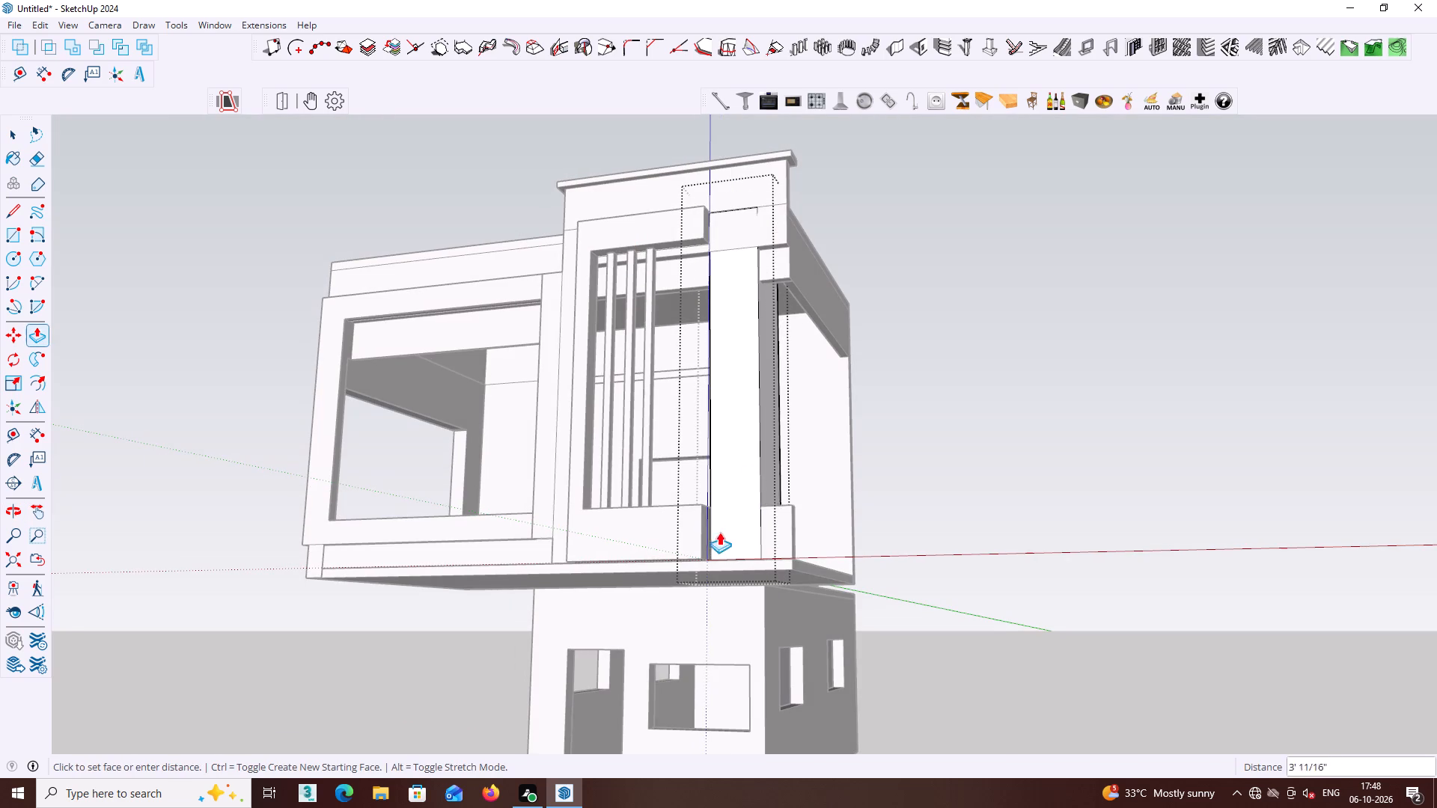
pyautogui.scroll(3, 707, 539)
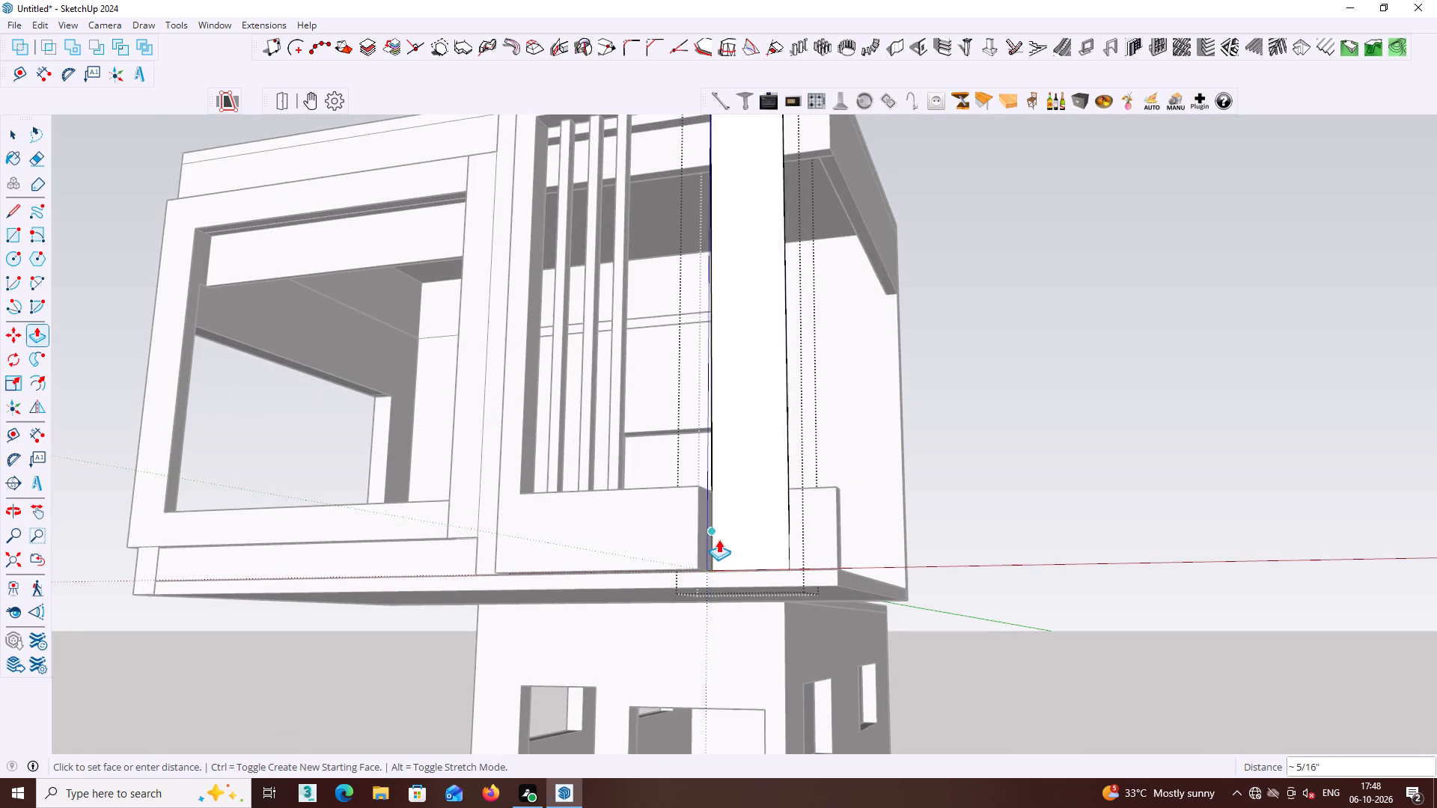
pyautogui.scroll(4, 718, 539)
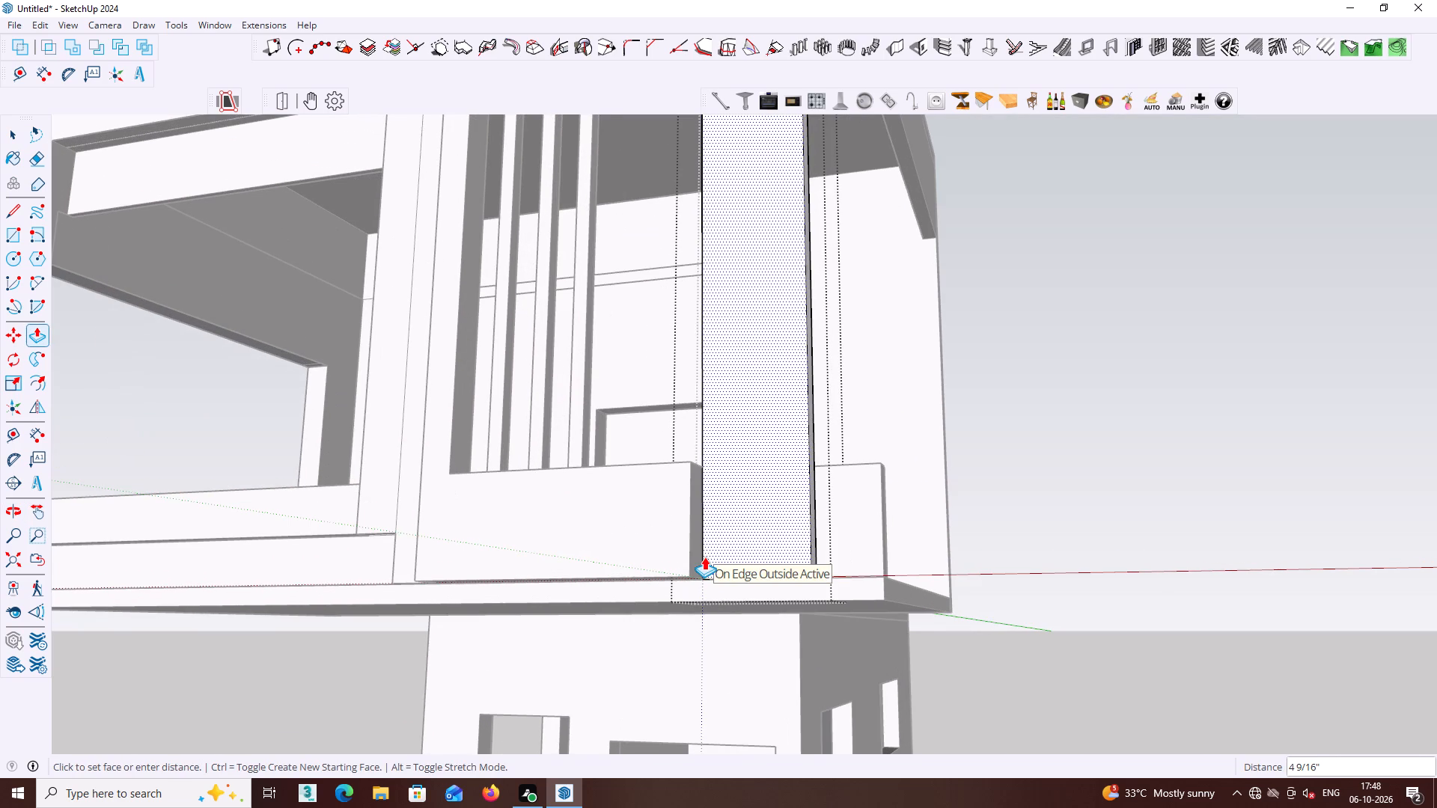
pyautogui.scroll(8, 704, 557)
pyautogui.moveTo(704, 560); pyautogui.dragTo(602, 372, button='middle')
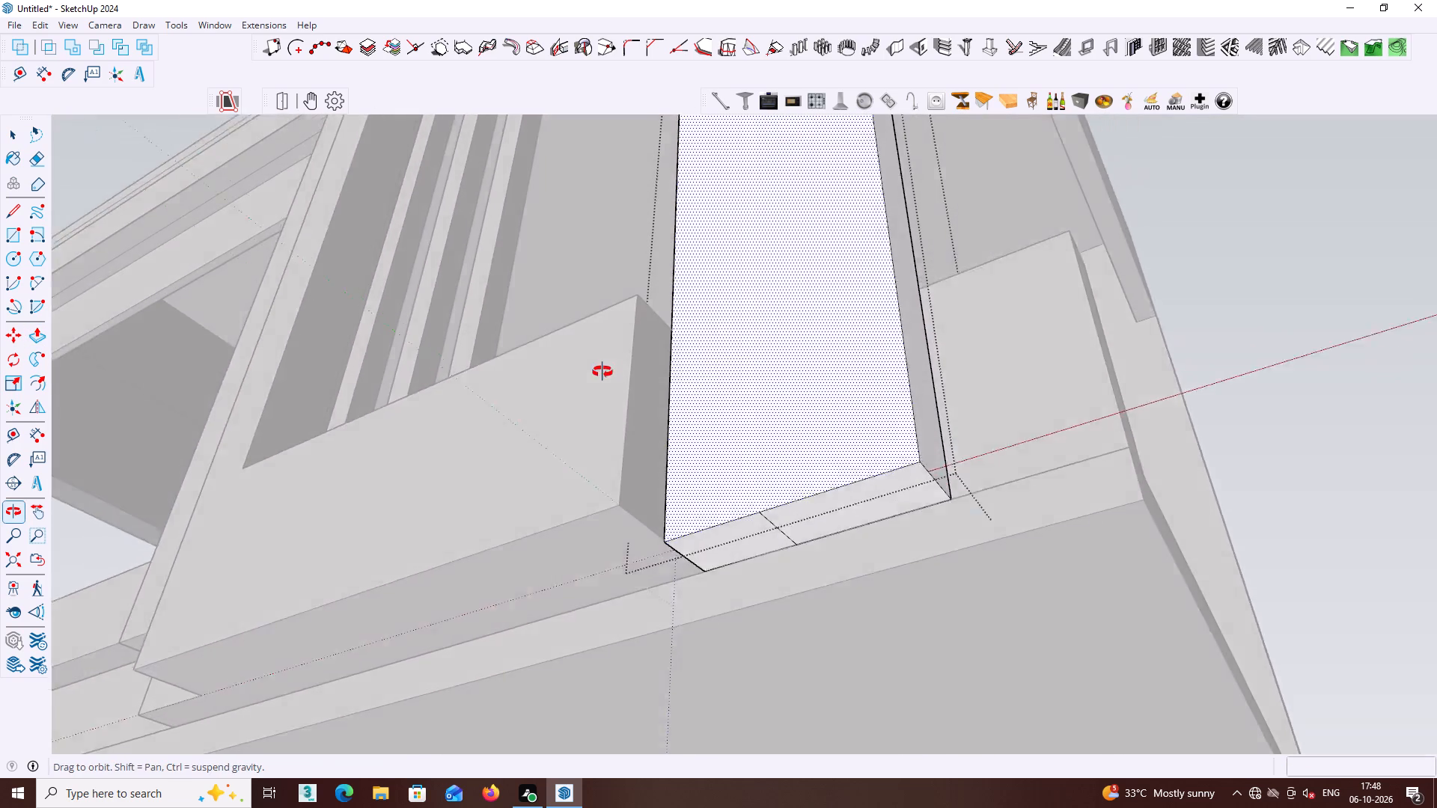
pyautogui.moveTo(602, 372); pyautogui.dragTo(599, 294, button='middle')
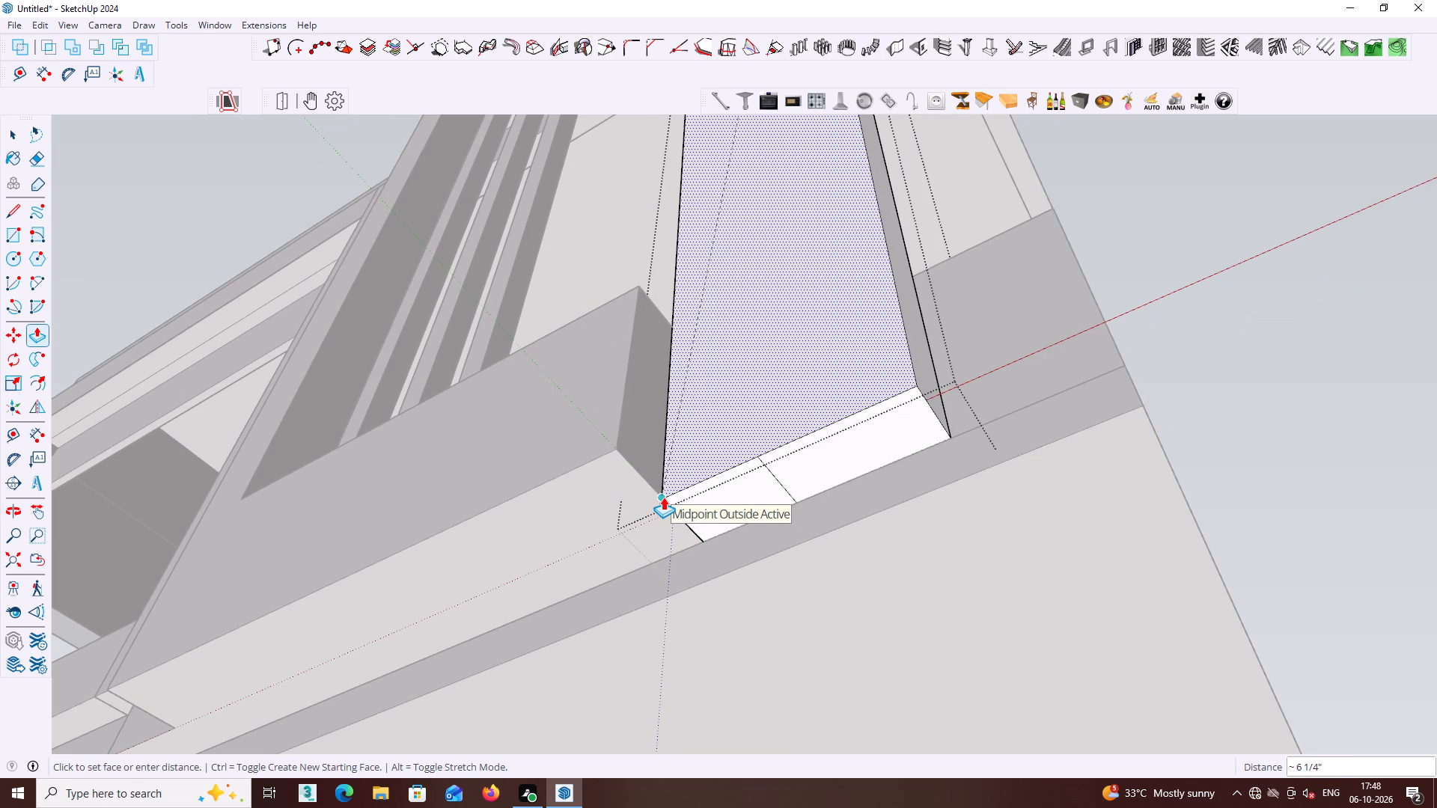
pyautogui.click(663, 497)
pyautogui.press('space')
pyautogui.scroll(-3, 768, 496)
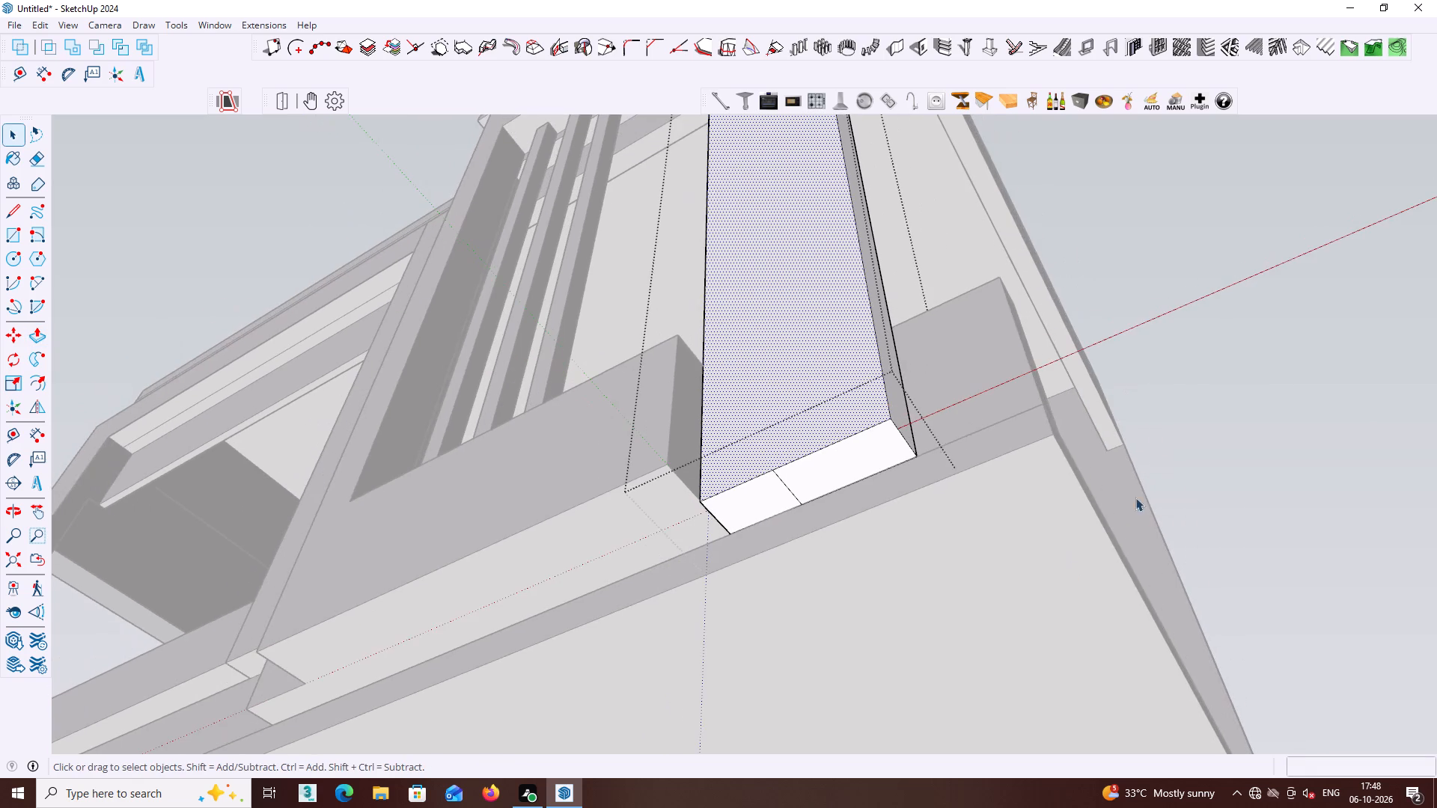
pyautogui.click(1261, 410)
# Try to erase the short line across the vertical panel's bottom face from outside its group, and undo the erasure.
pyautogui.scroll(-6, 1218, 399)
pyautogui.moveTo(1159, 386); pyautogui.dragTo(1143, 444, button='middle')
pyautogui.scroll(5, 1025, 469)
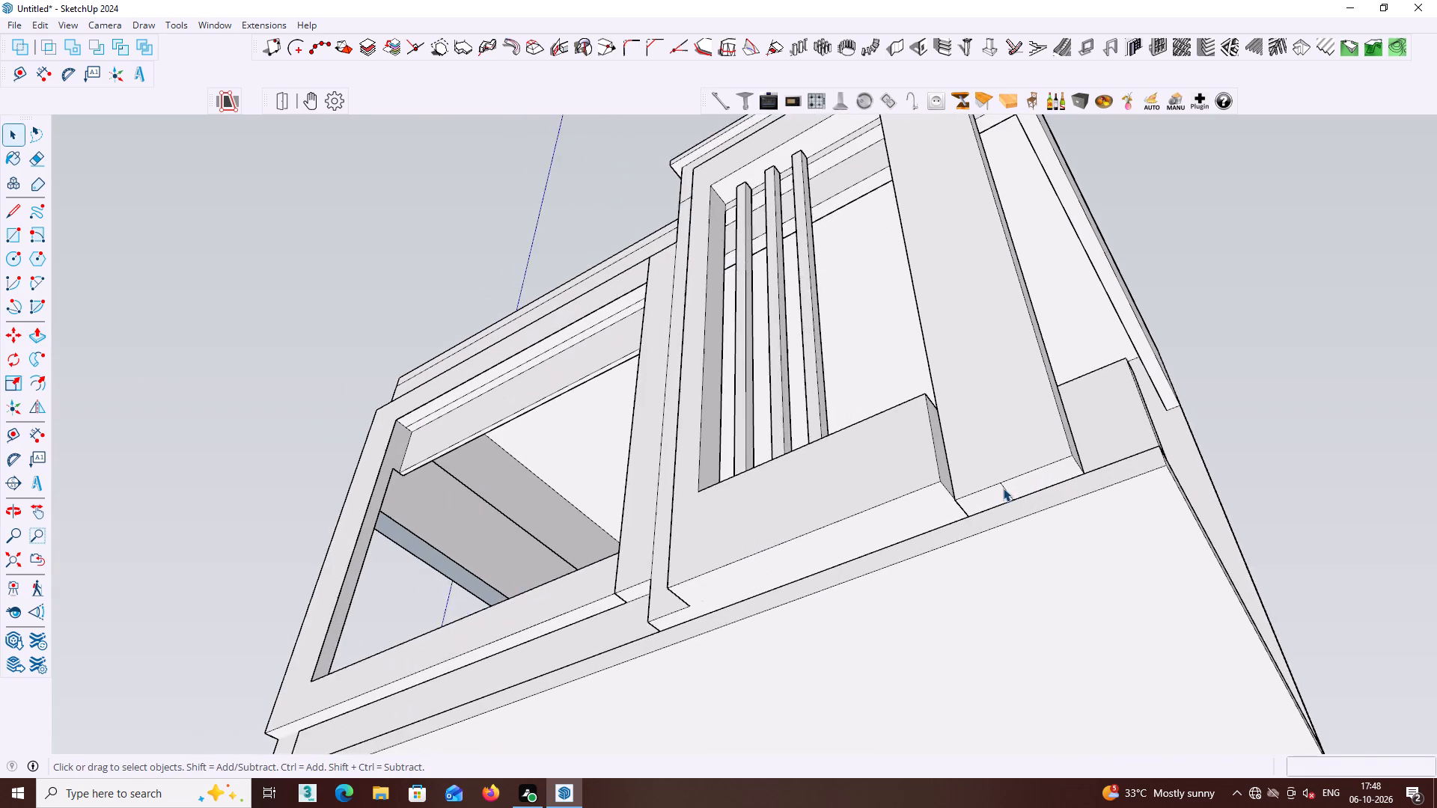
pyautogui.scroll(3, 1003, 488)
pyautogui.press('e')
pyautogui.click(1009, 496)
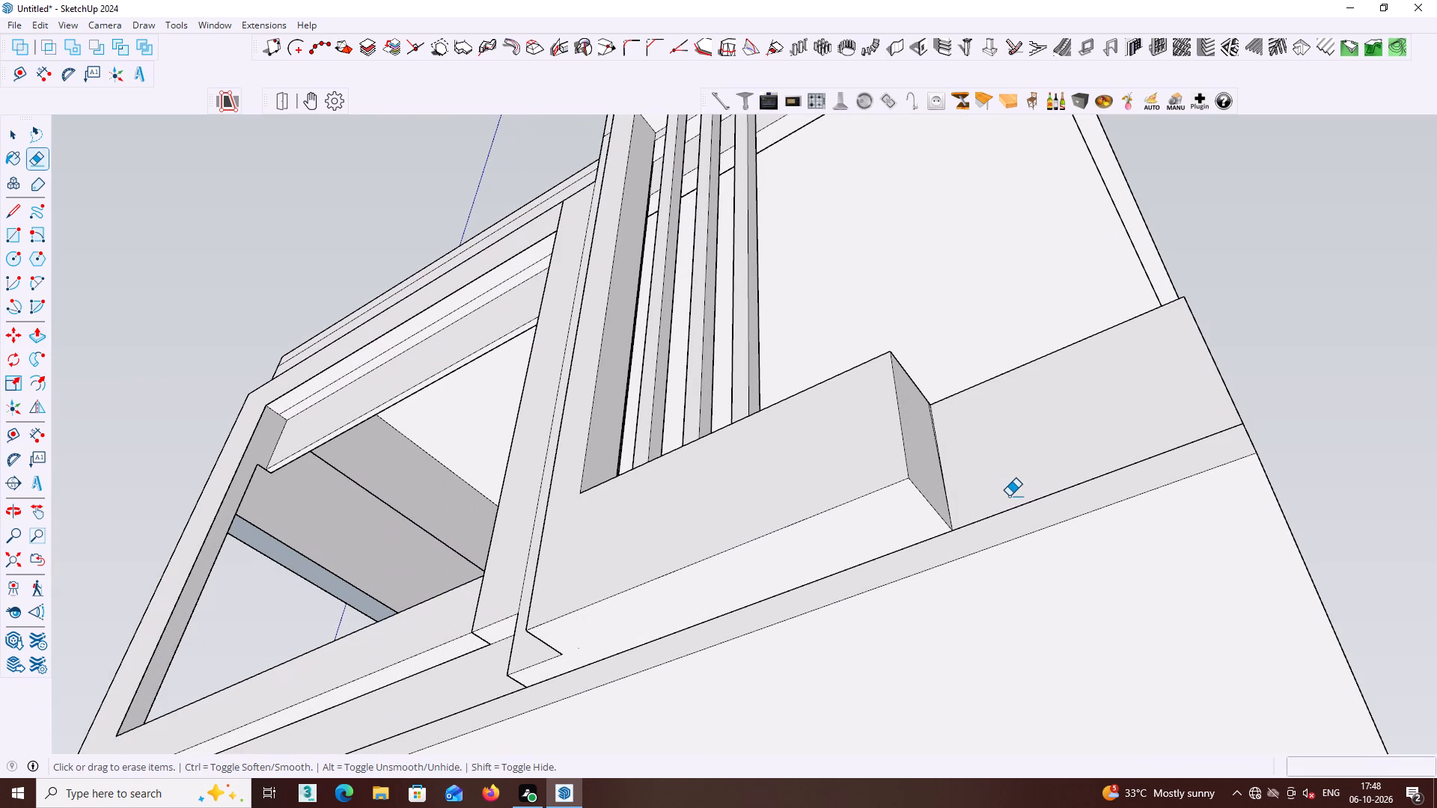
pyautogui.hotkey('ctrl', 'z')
# Delete the short dividing line across the vertical panel's bottom face from within its group.
pyautogui.press('space')
pyautogui.click(1015, 502)
pyautogui.click(1013, 498)
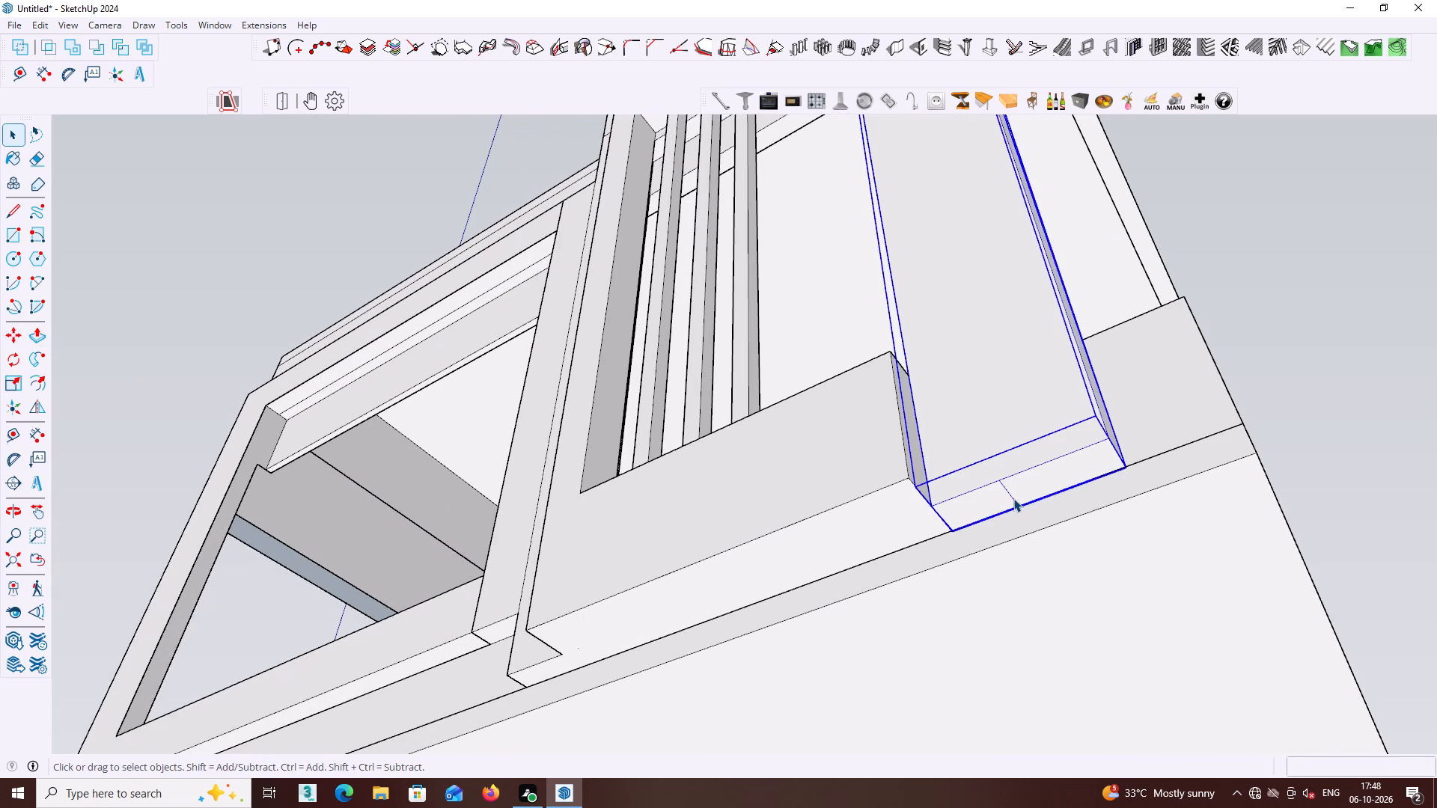
pyautogui.click(1013, 498)
pyautogui.click(1013, 495)
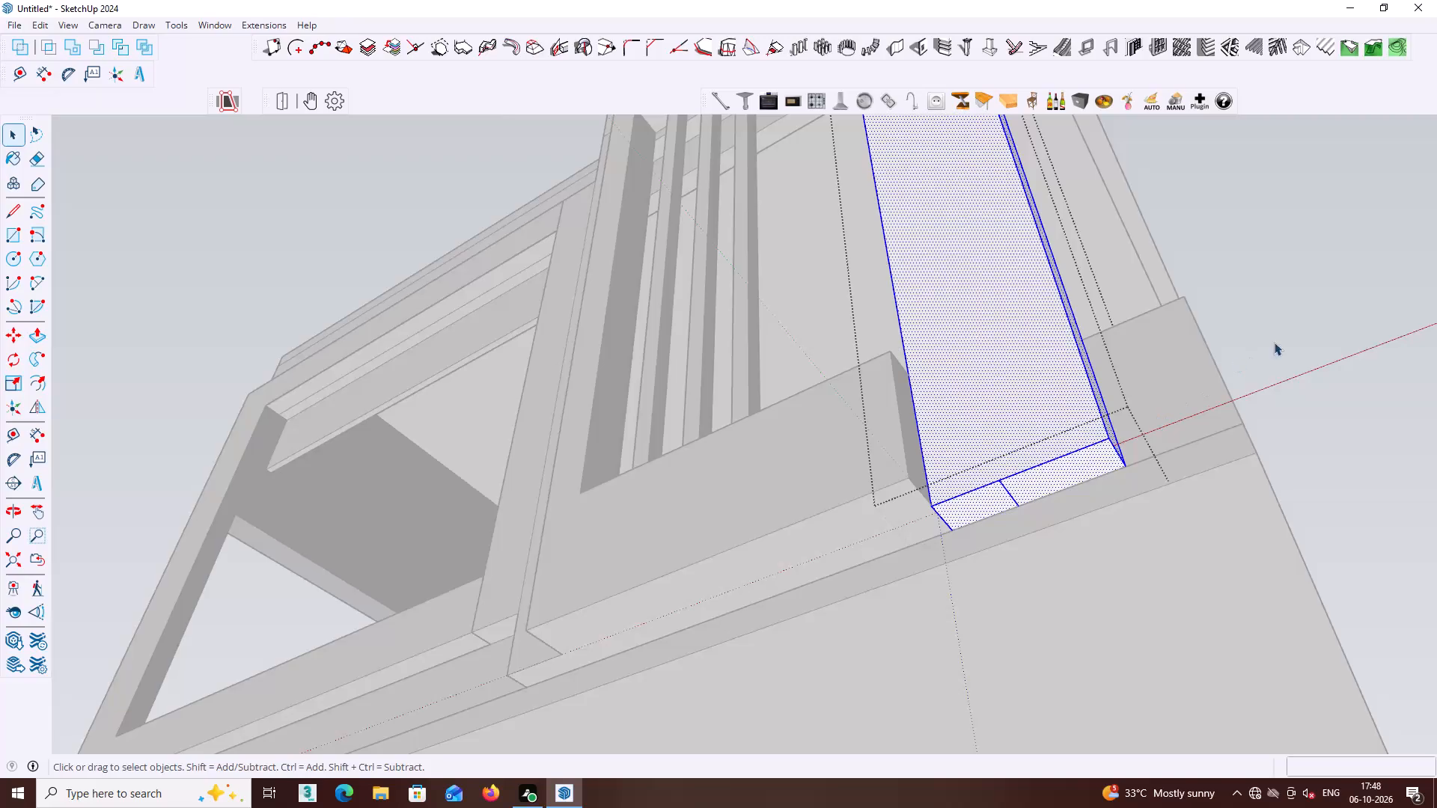
pyautogui.click(1274, 342)
pyautogui.click(1008, 493)
pyautogui.doubleClick(988, 435)
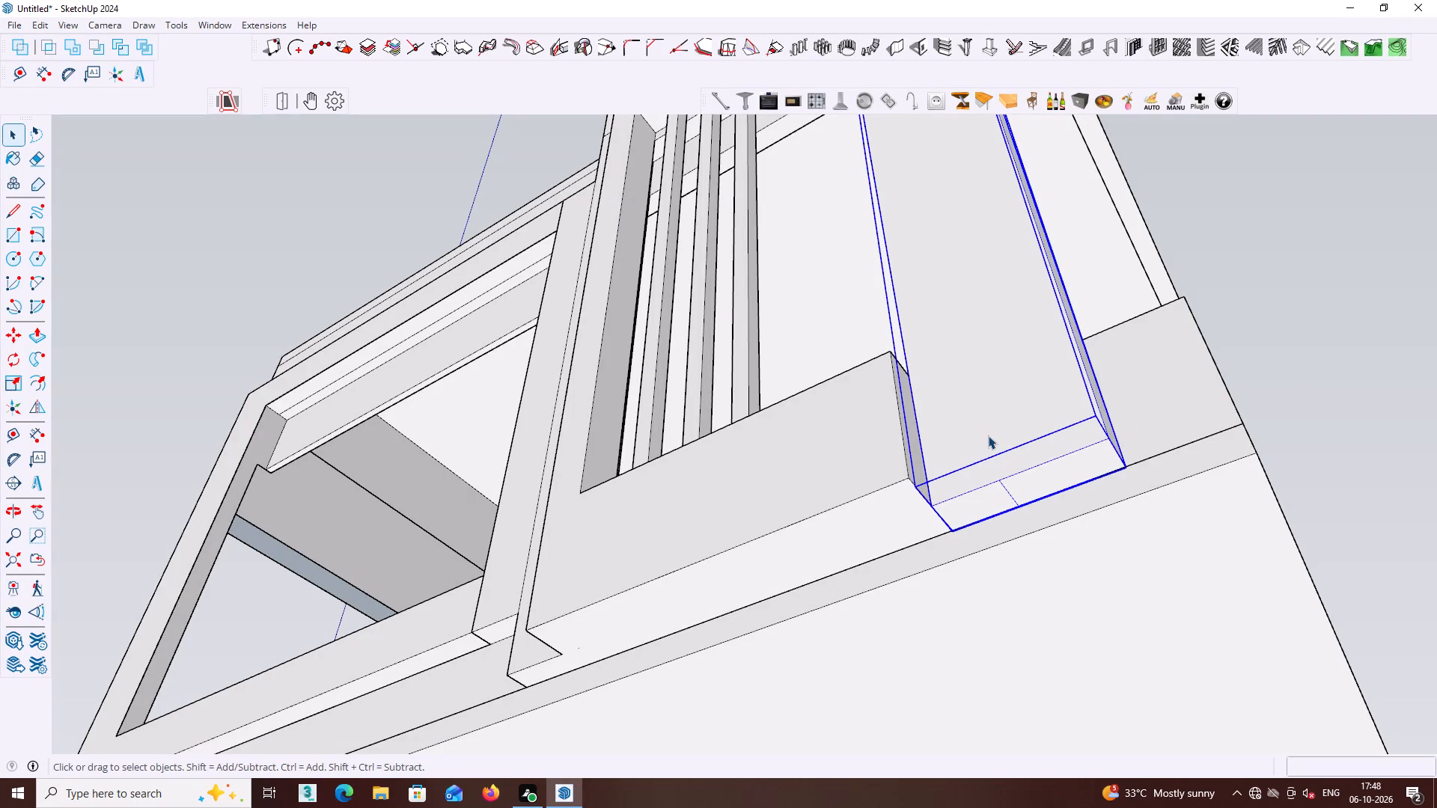
pyautogui.click(995, 447)
pyautogui.click(1010, 496)
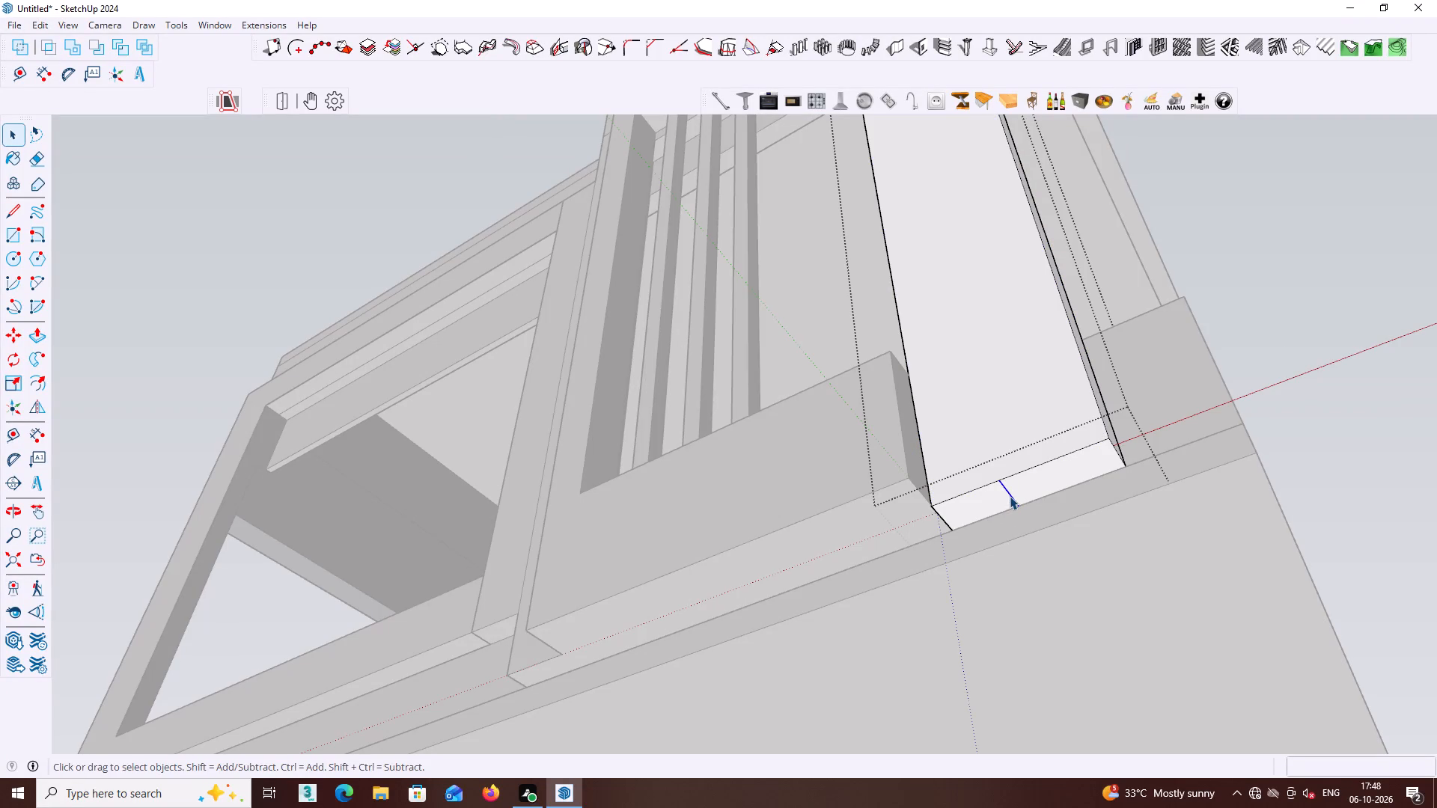
pyautogui.press('Delete')
pyautogui.scroll(-1, 1193, 382)
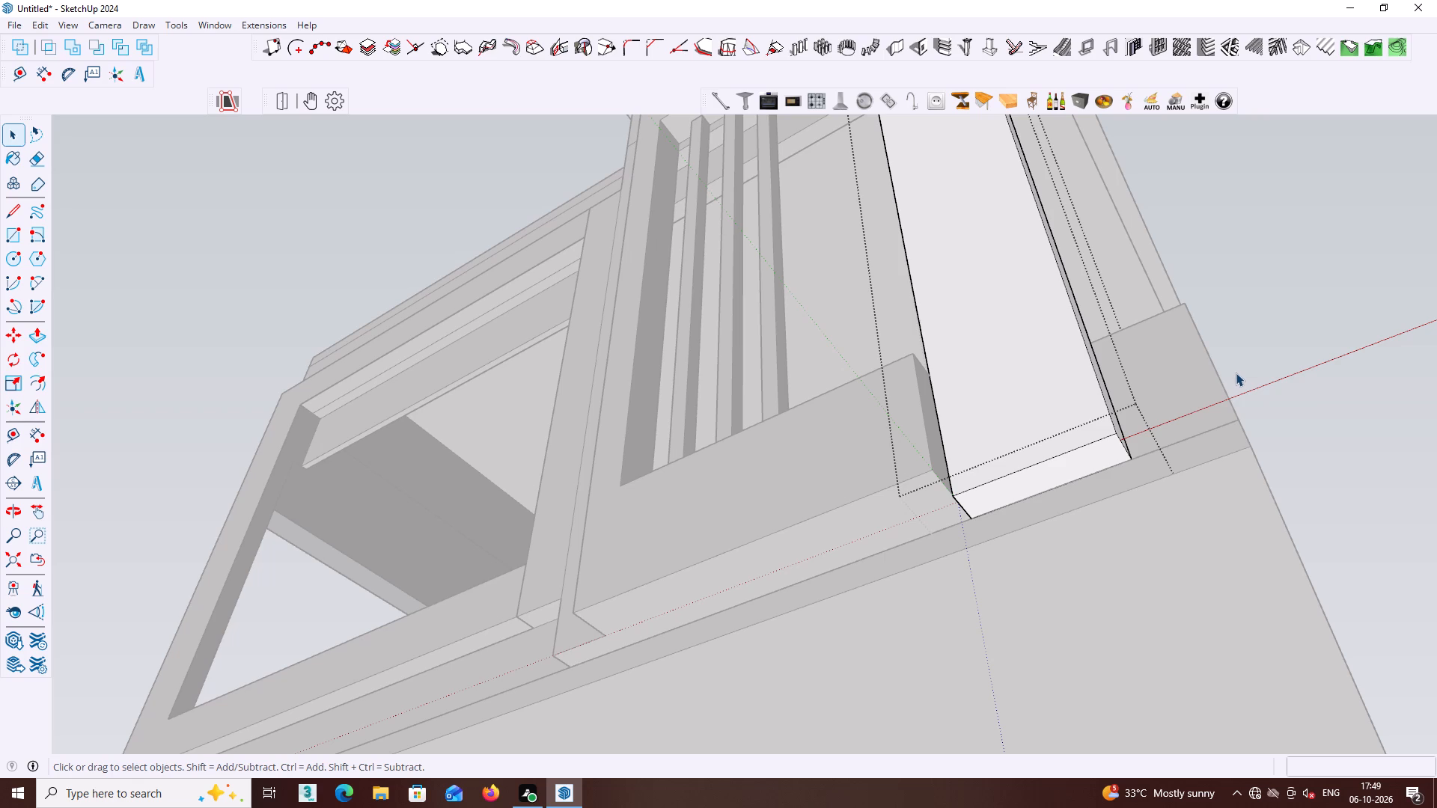
pyautogui.moveTo(1248, 385); pyautogui.dragTo(1073, 345, button='middle')
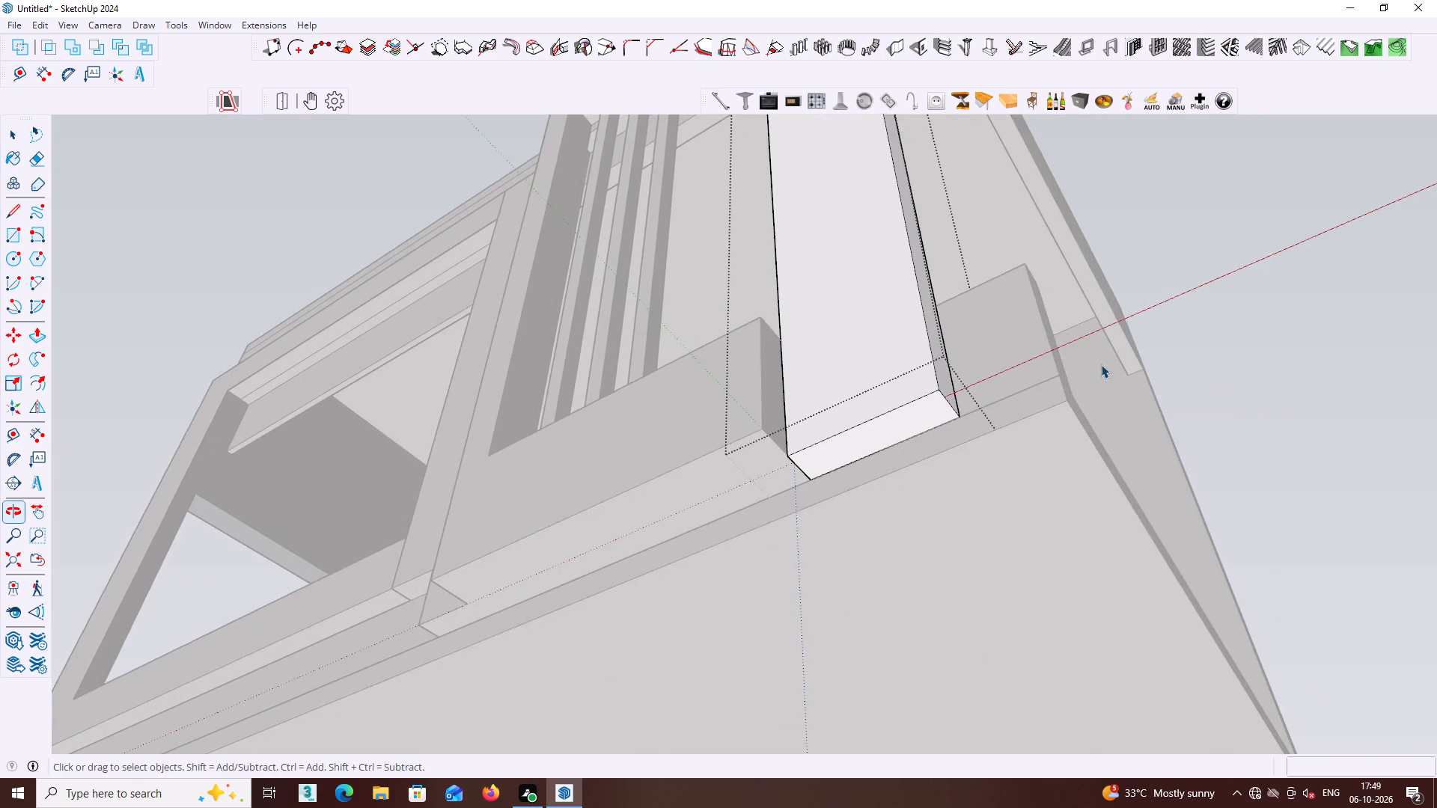
pyautogui.moveTo(1104, 367); pyautogui.dragTo(1139, 459, button='middle')
pyautogui.scroll(-1, 1122, 427)
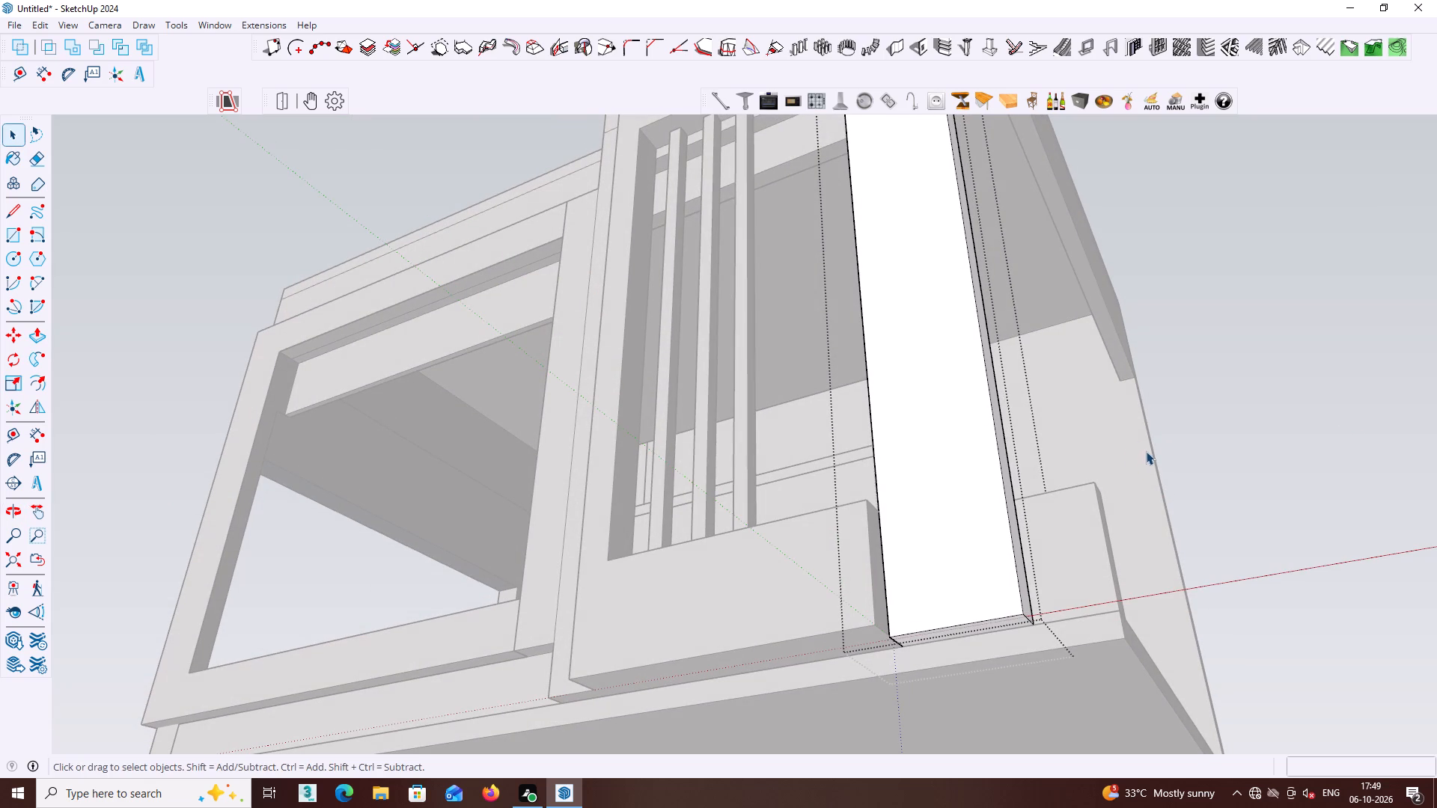
pyautogui.click(1209, 422)
# Extrude the vertical panel's top face upward about 1' 5 1/8" along the parapet wall.
pyautogui.scroll(-3, 1209, 422)
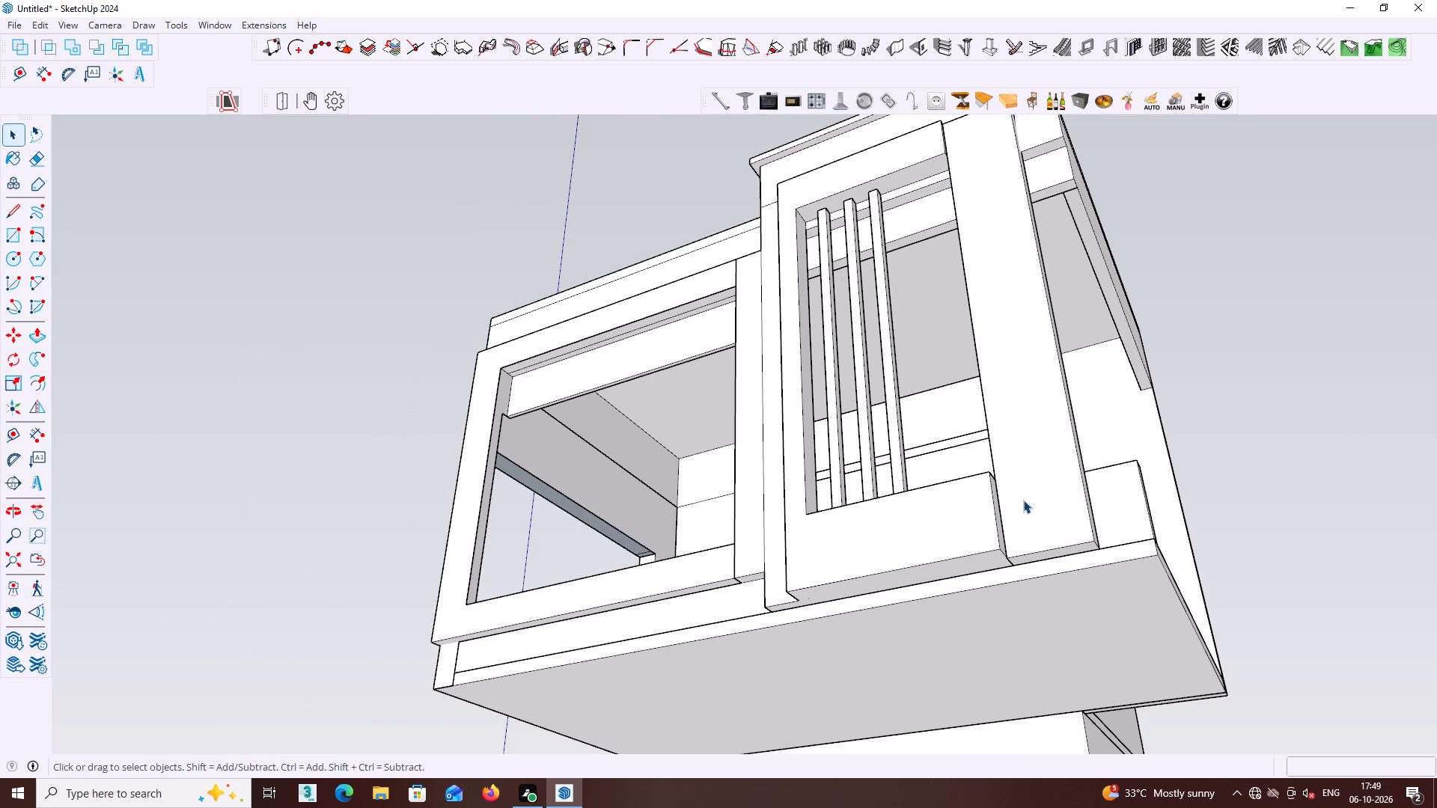
pyautogui.moveTo(1047, 473); pyautogui.dragTo(1100, 658, button='middle')
pyautogui.scroll(-2, 1106, 570)
pyautogui.moveTo(1099, 521); pyautogui.dragTo(1111, 602, button='middle')
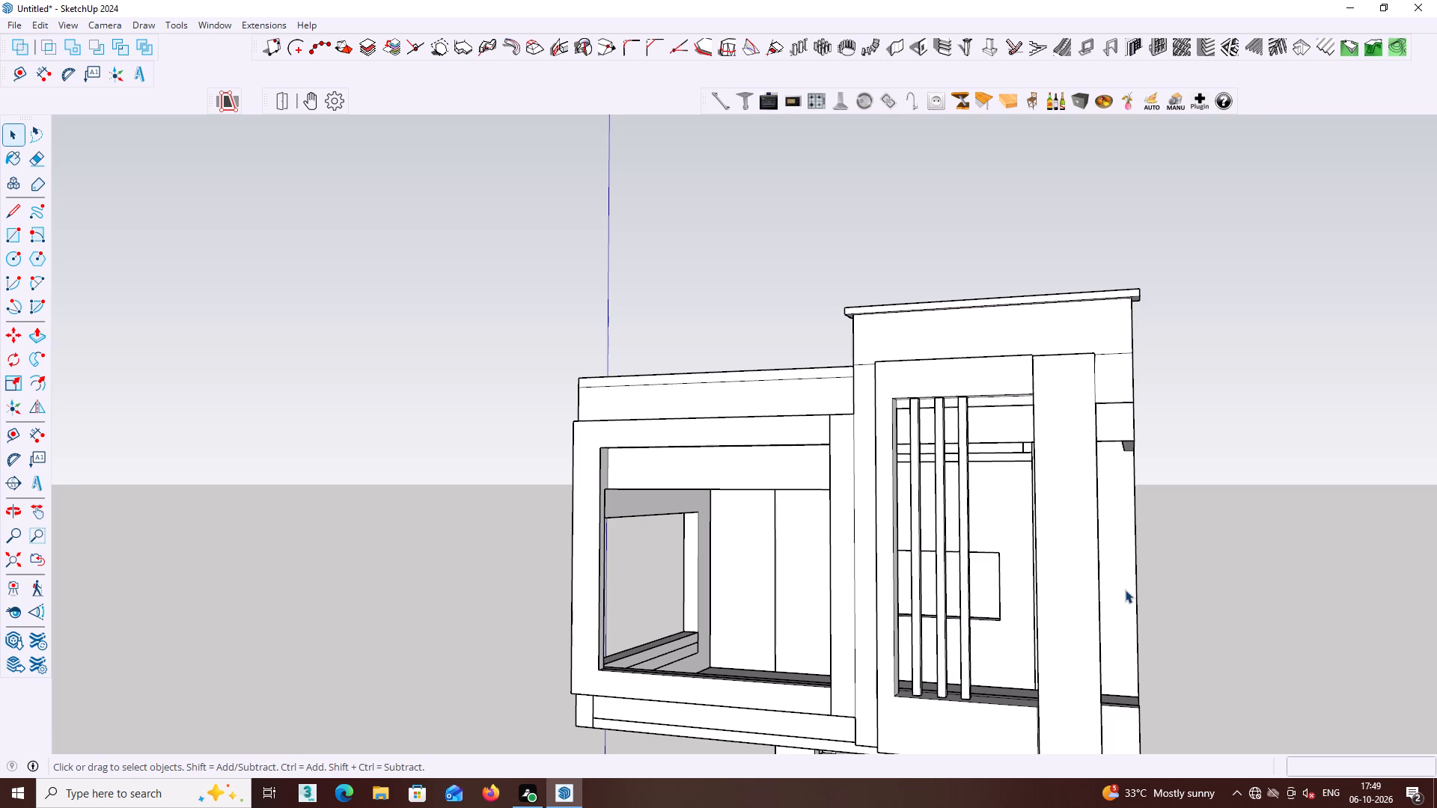
pyautogui.moveTo(1131, 594); pyautogui.dragTo(1092, 739, button='middle')
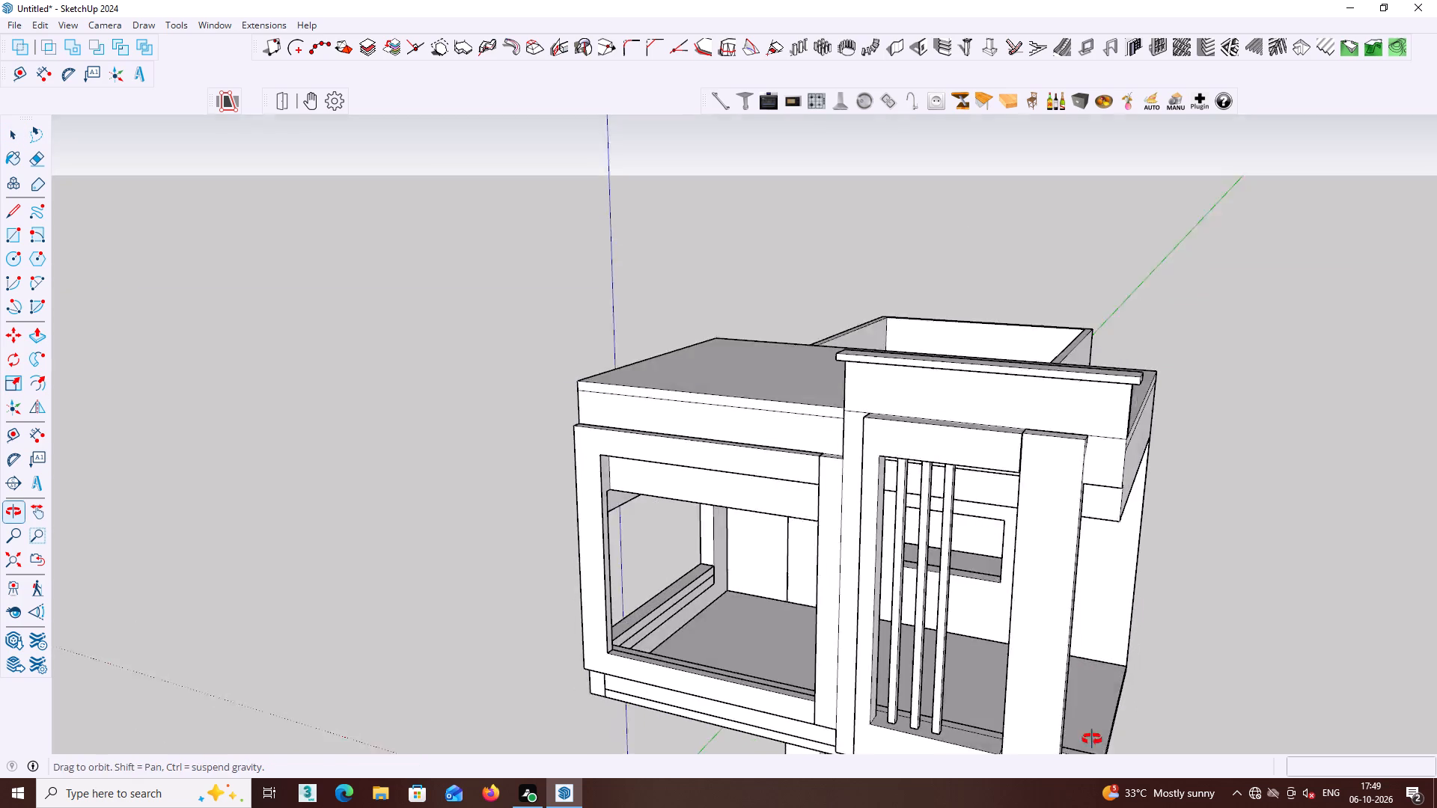
pyautogui.moveTo(1092, 739); pyautogui.dragTo(1086, 770, button='middle')
pyautogui.moveTo(1052, 438); pyautogui.dragTo(1045, 504, button='middle')
pyautogui.scroll(4, 1036, 513)
pyautogui.moveTo(1036, 526); pyautogui.dragTo(1072, 537, button='middle')
pyautogui.scroll(5, 1055, 513)
pyautogui.click(1051, 521)
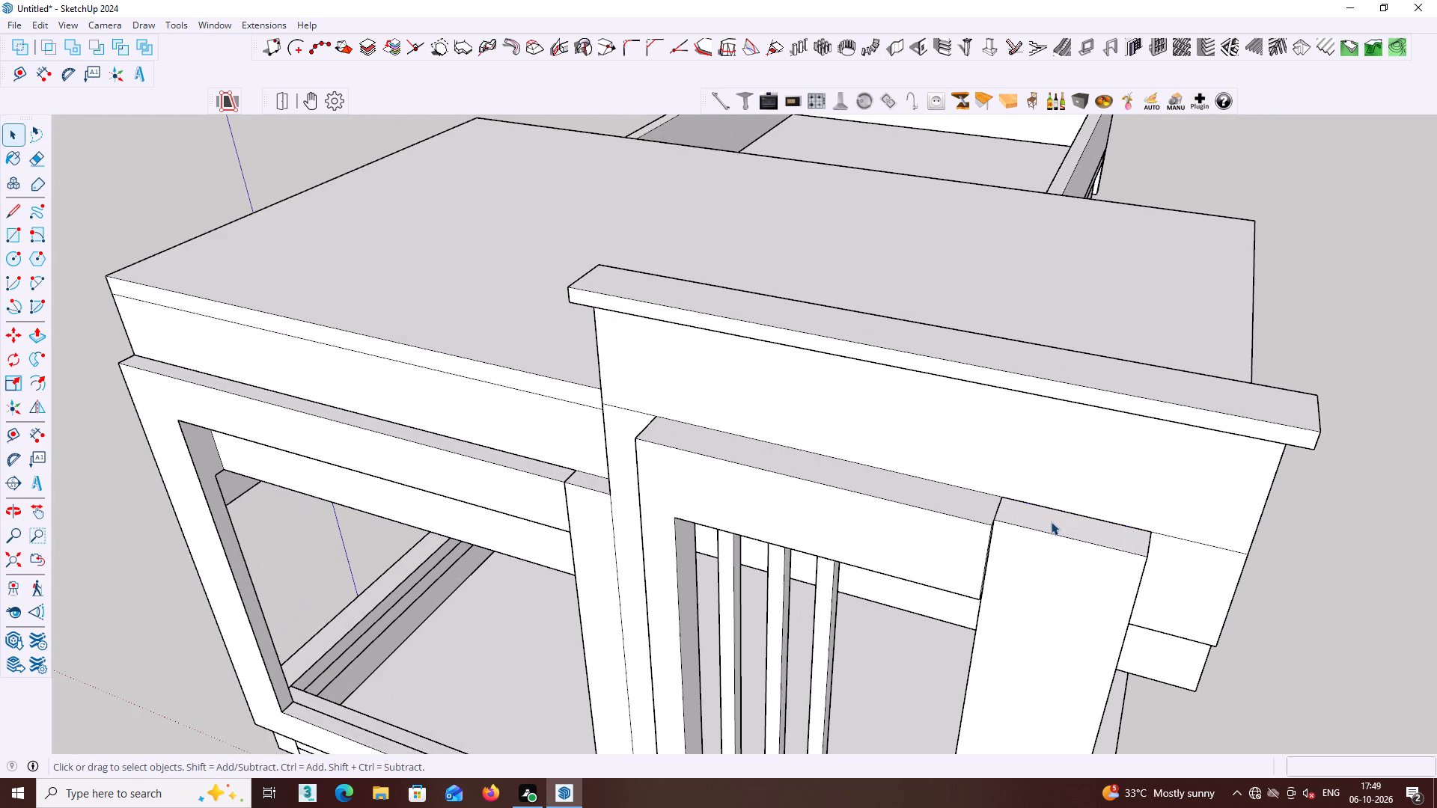
pyautogui.doubleClick(1049, 522)
pyautogui.click(1051, 521)
pyautogui.click(1055, 515)
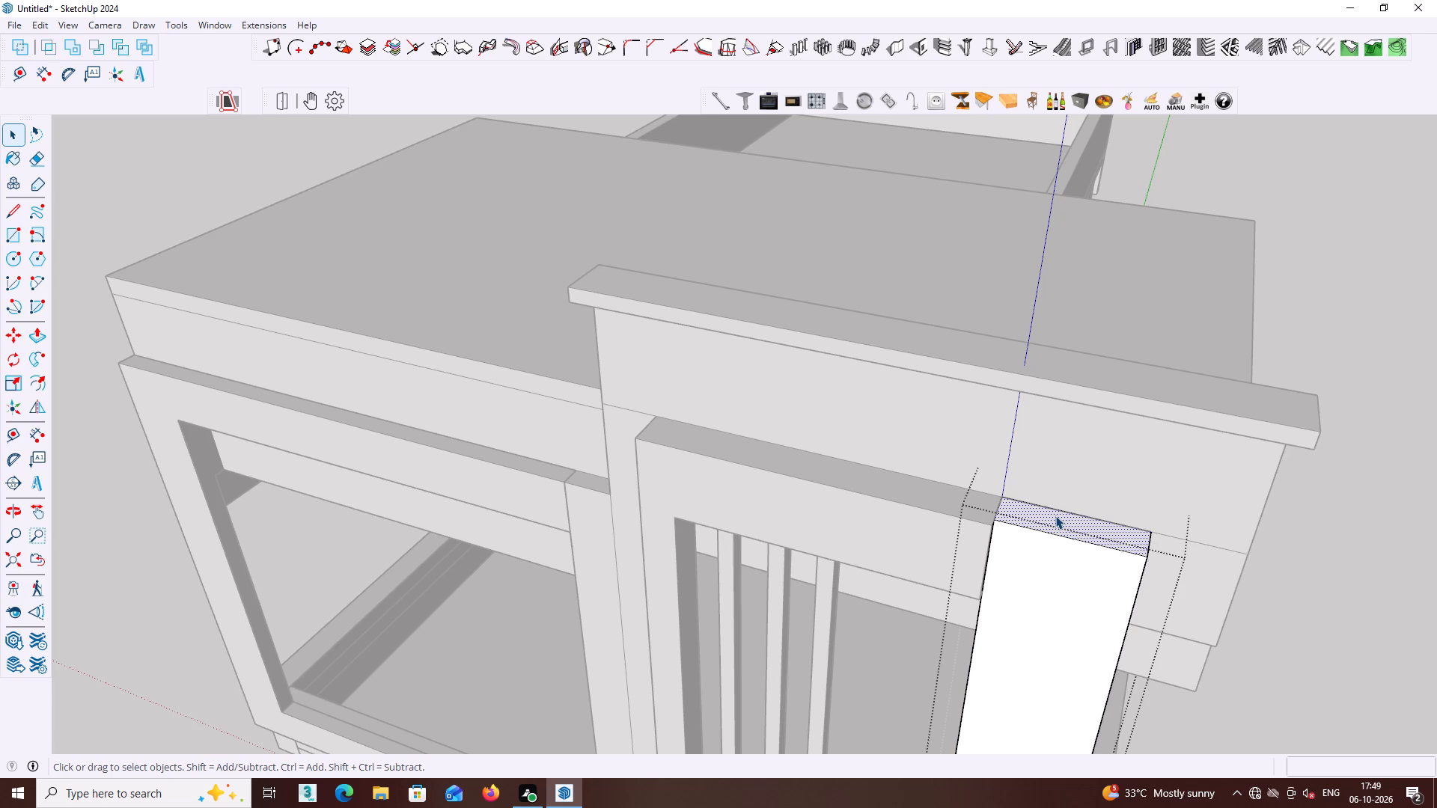
pyautogui.press('p')
pyautogui.click(1055, 515)
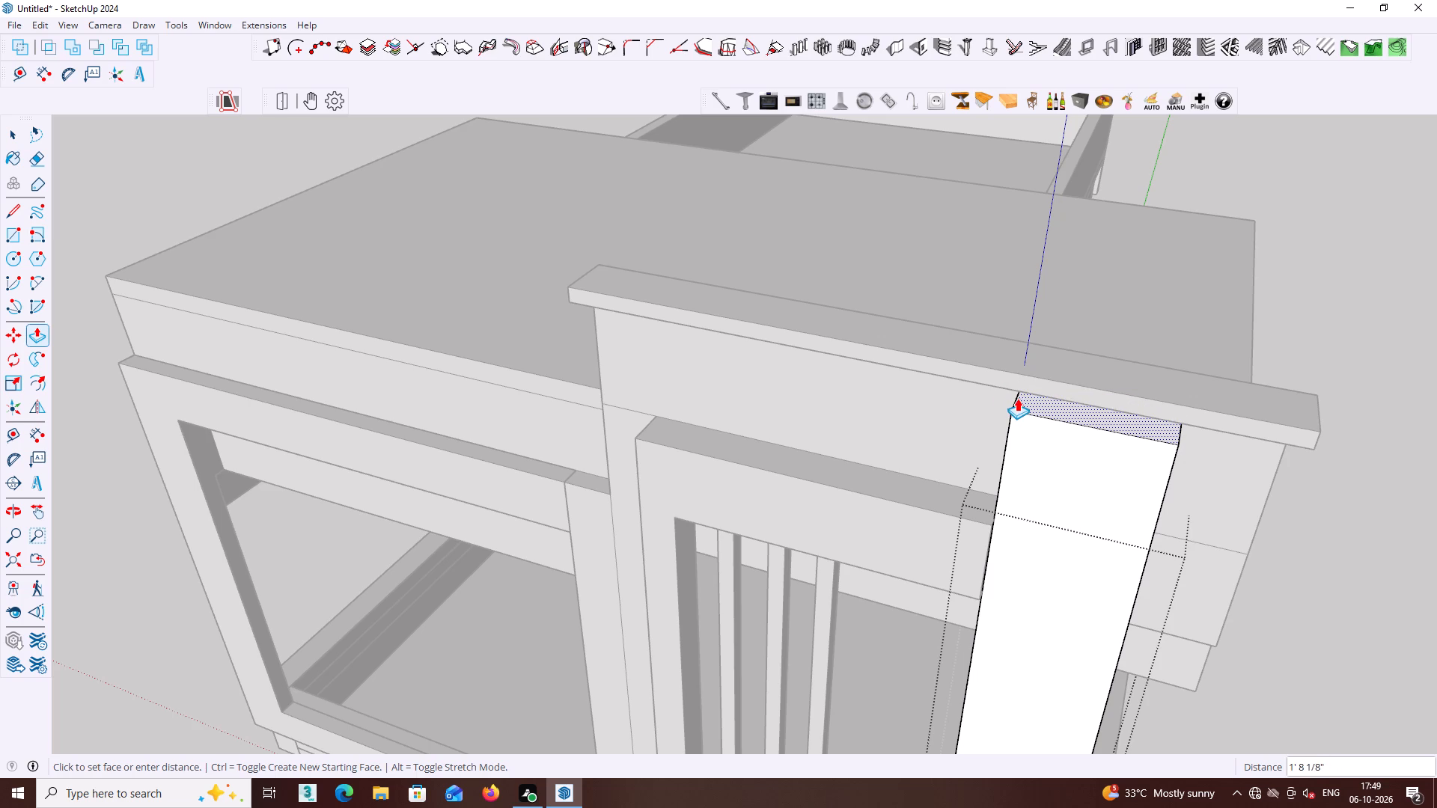
pyautogui.moveTo(1017, 398); pyautogui.dragTo(1299, 234, button='middle')
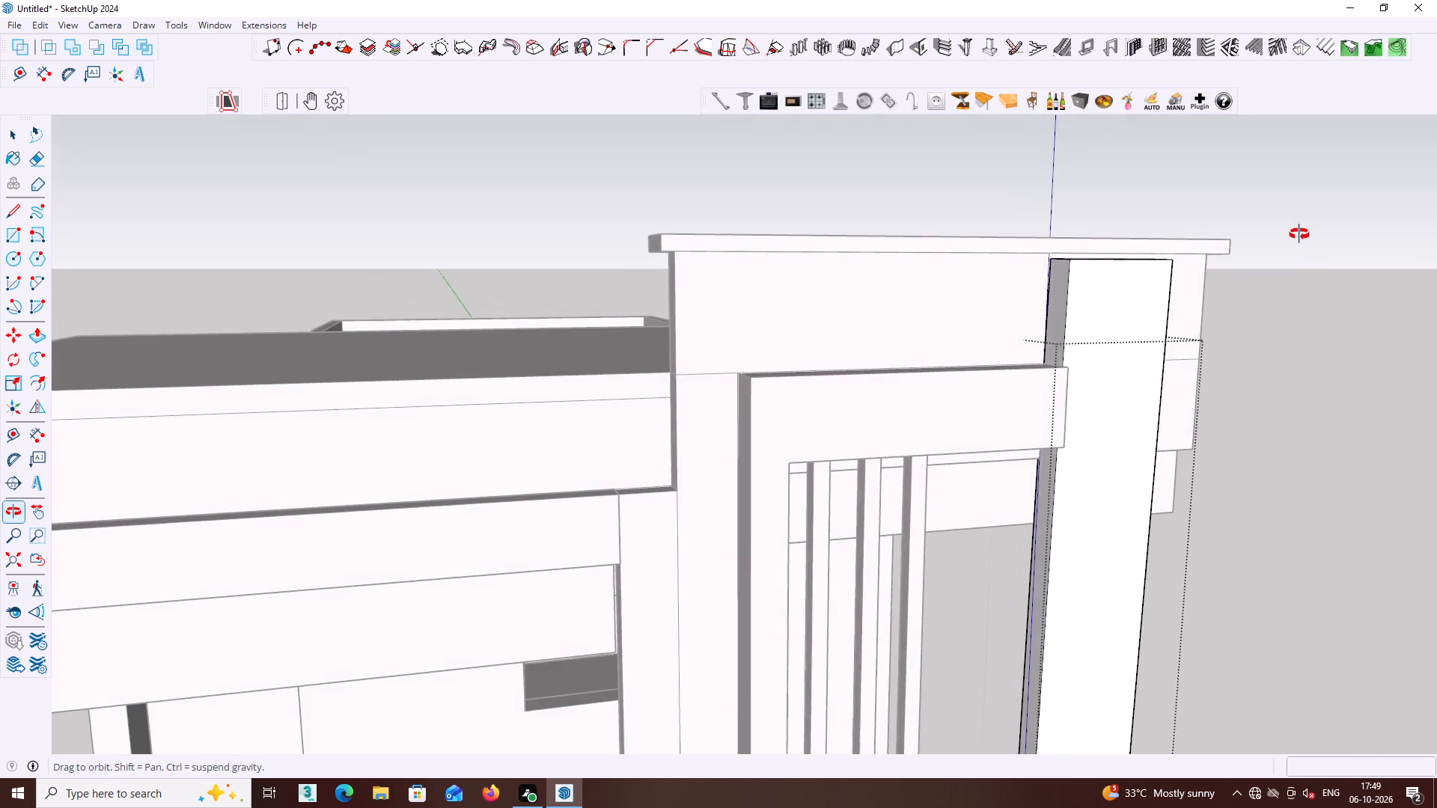
pyautogui.moveTo(1299, 234); pyautogui.dragTo(1299, 233, button='middle')
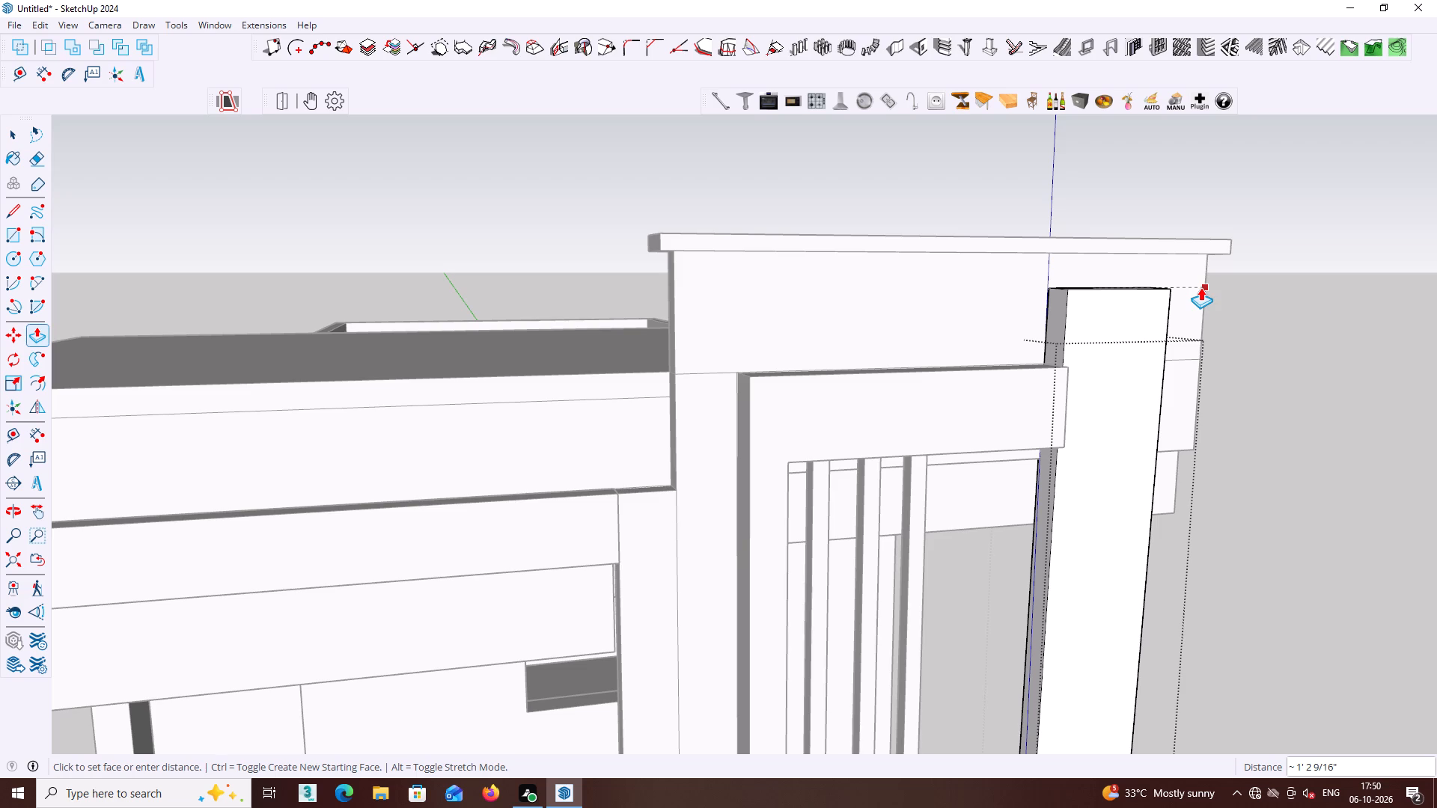
pyautogui.click(1192, 277)
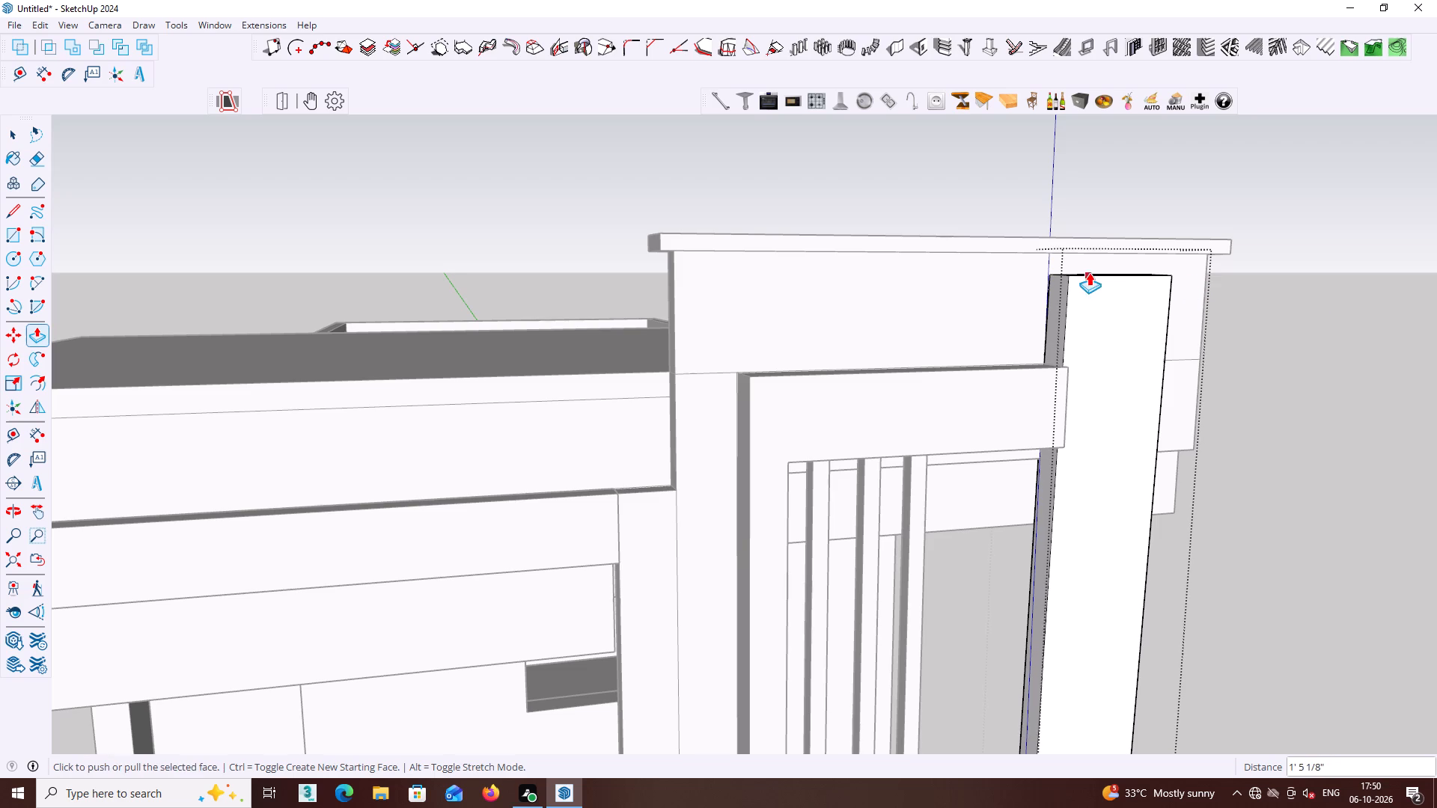
# Extrude the vertical panel's top face about 4 1/16" farther up to the underside of the parapet's overhanging cap.
pyautogui.moveTo(1090, 280); pyautogui.dragTo(1263, 501, button='middle')
pyautogui.scroll(6, 1108, 352)
pyautogui.moveTo(1030, 337); pyautogui.dragTo(891, 221, button='middle')
pyautogui.keyDown('shift'); pyautogui.moveTo(900, 227); pyautogui.dragTo(866, 304, button='middle'); pyautogui.keyUp('shift')
pyautogui.moveTo(1078, 331); pyautogui.dragTo(931, 354, button='middle')
pyautogui.scroll(1, 977, 358)
pyautogui.moveTo(1037, 364); pyautogui.dragTo(1102, 276, button='middle')
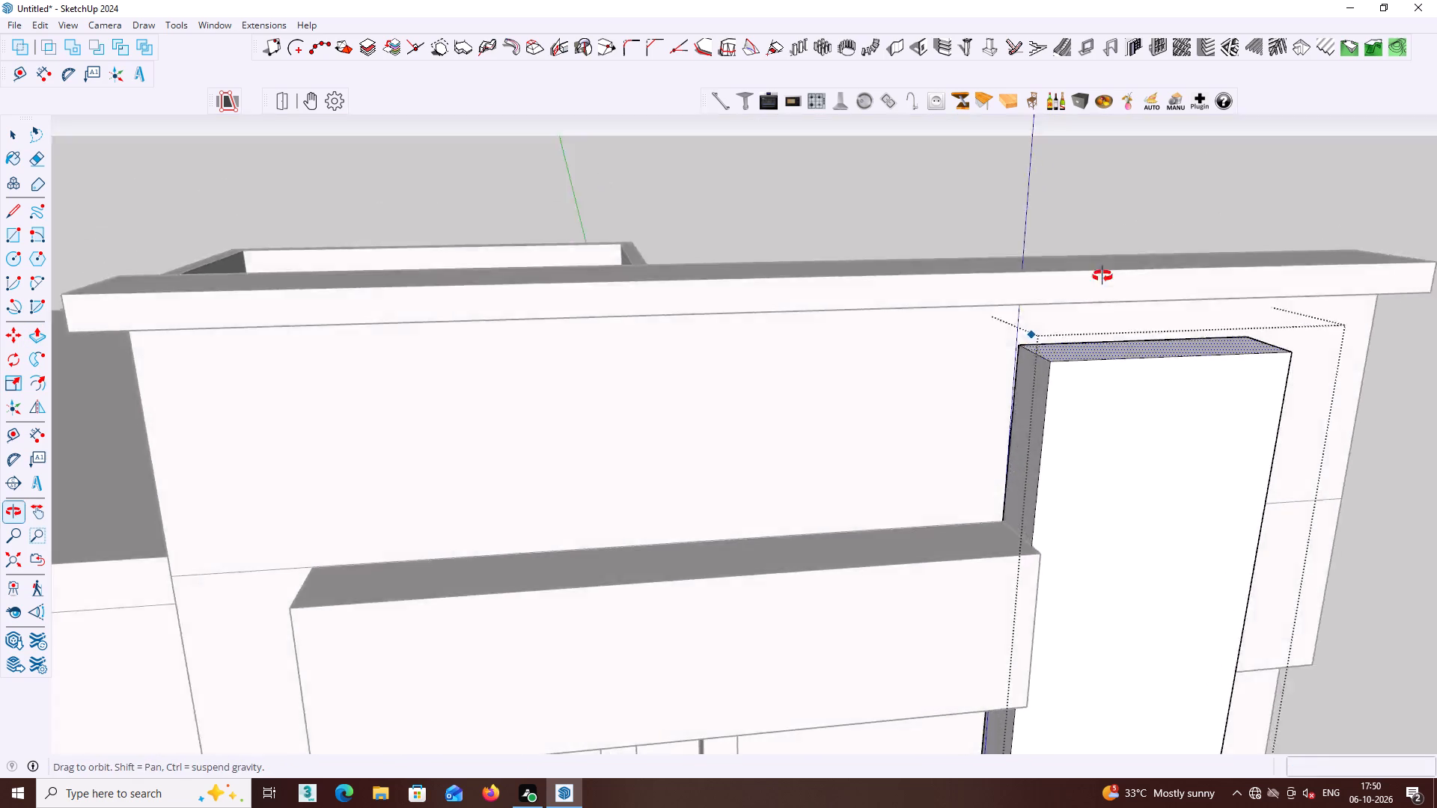
pyautogui.moveTo(1102, 276); pyautogui.dragTo(1080, 209, button='middle')
pyautogui.scroll(8, 1031, 279)
pyautogui.moveTo(1042, 296); pyautogui.dragTo(1020, 212, button='middle')
pyautogui.moveTo(1055, 313); pyautogui.dragTo(1061, 435, button='middle')
pyautogui.scroll(1, 1058, 421)
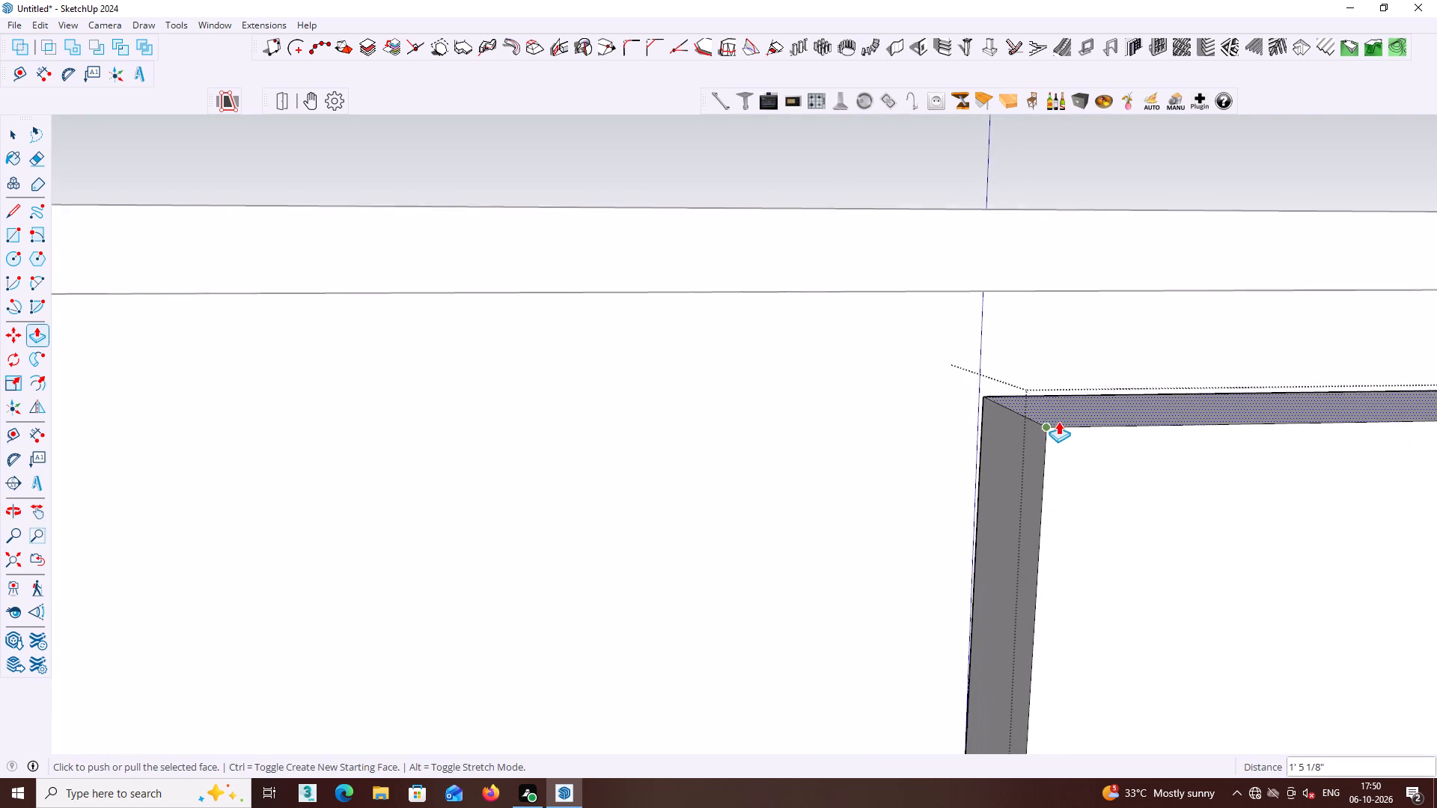
pyautogui.scroll(1, 1058, 421)
pyautogui.click(978, 391)
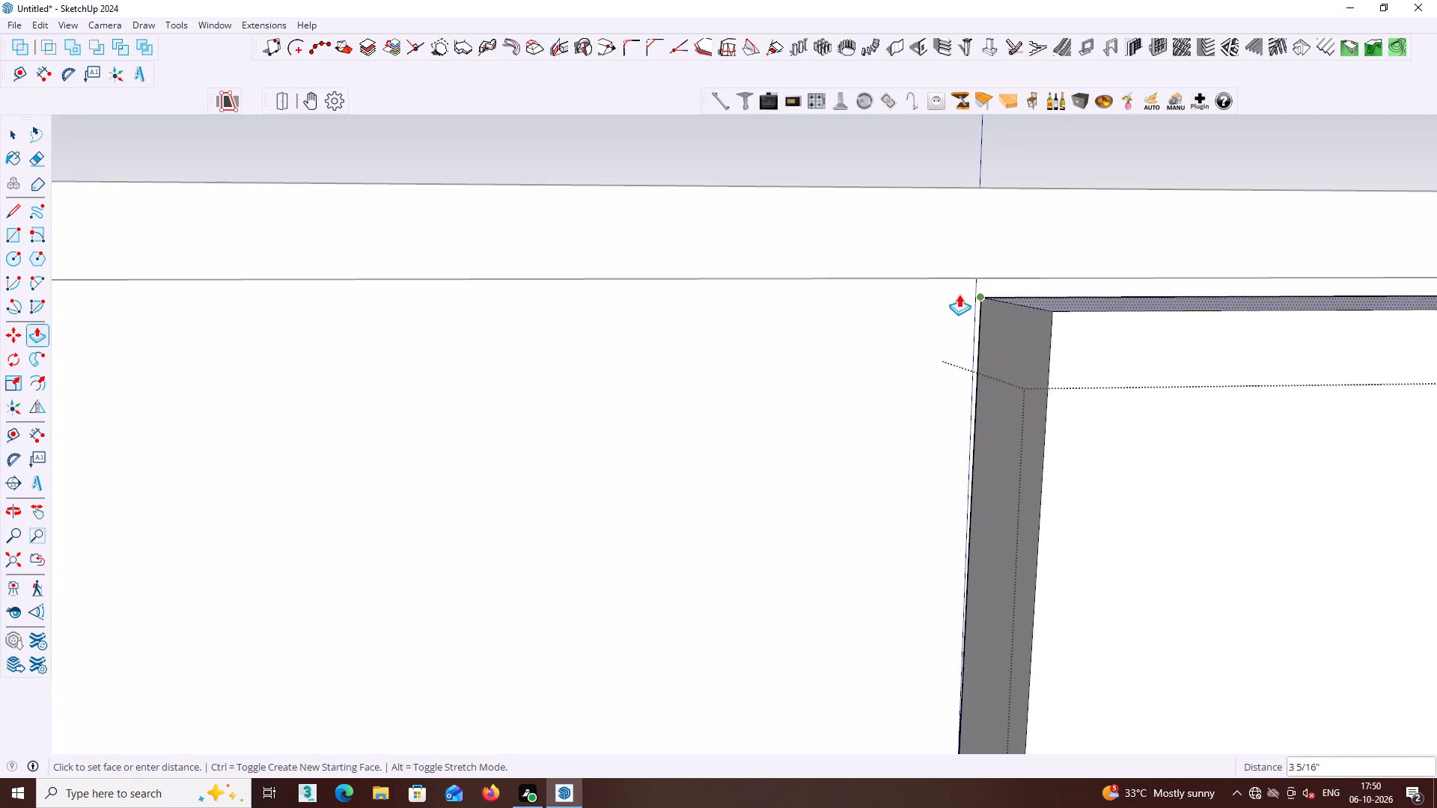
pyautogui.moveTo(959, 294); pyautogui.dragTo(936, 191, button='middle')
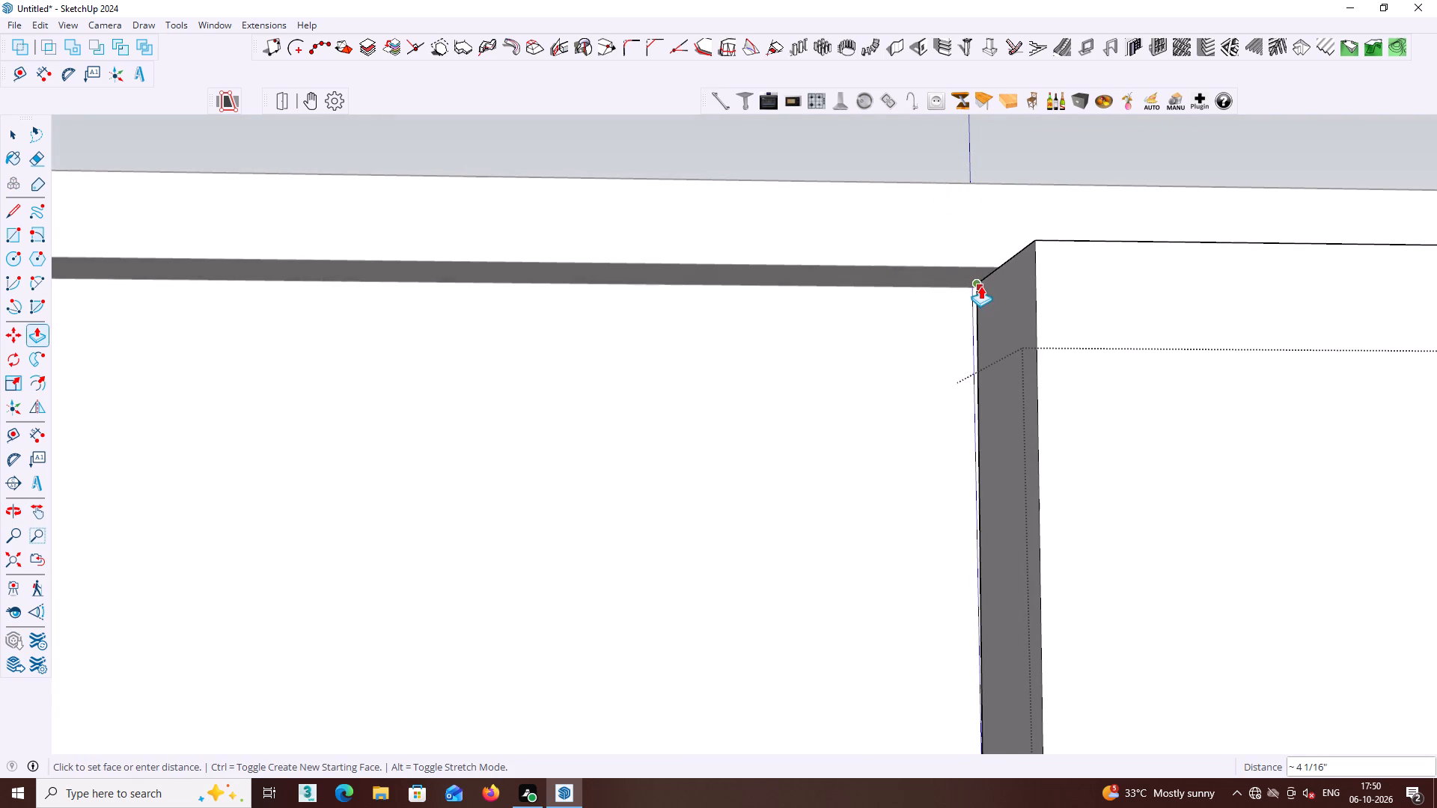
pyautogui.click(979, 281)
pyautogui.press('space')
pyautogui.scroll(-5, 988, 287)
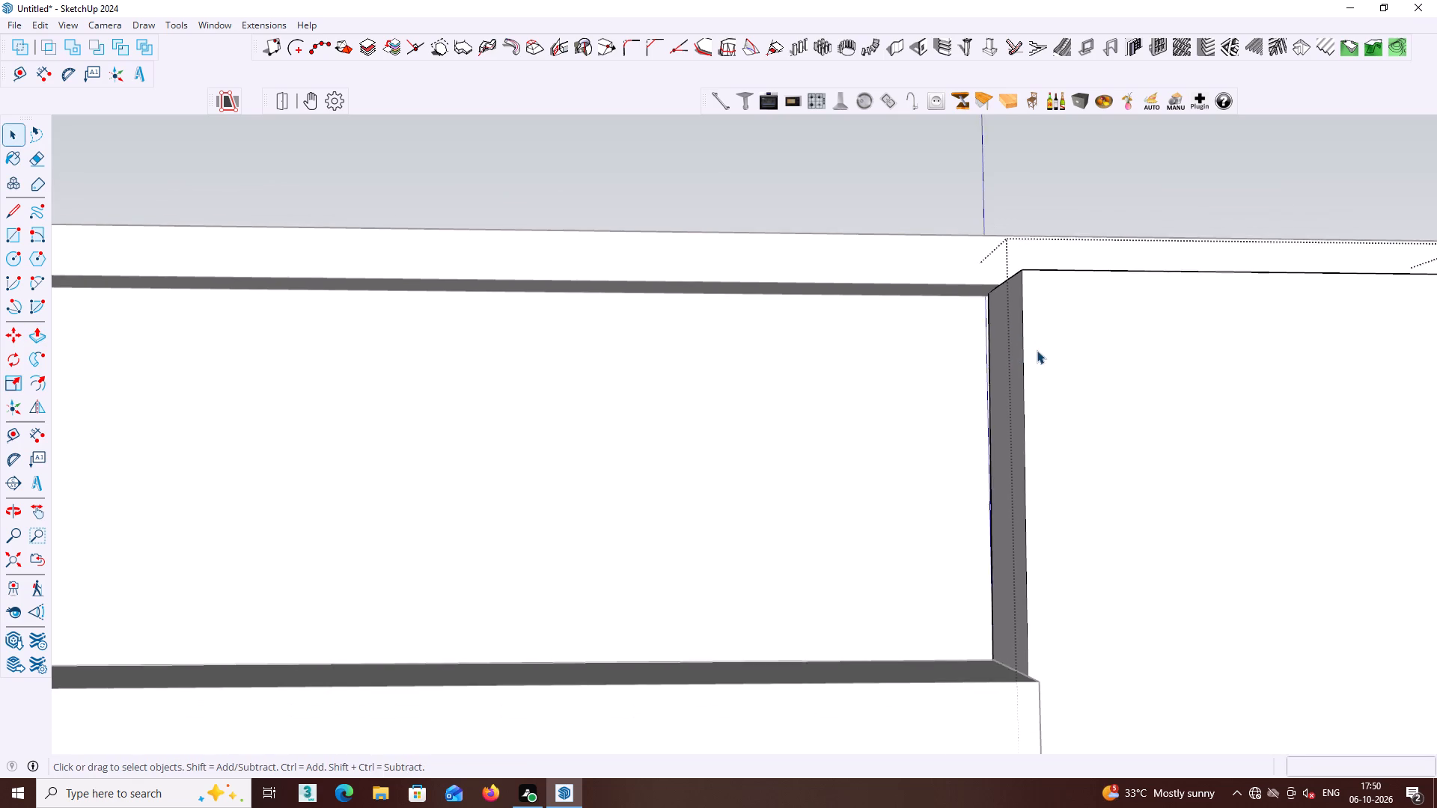
pyautogui.scroll(-2, 1037, 350)
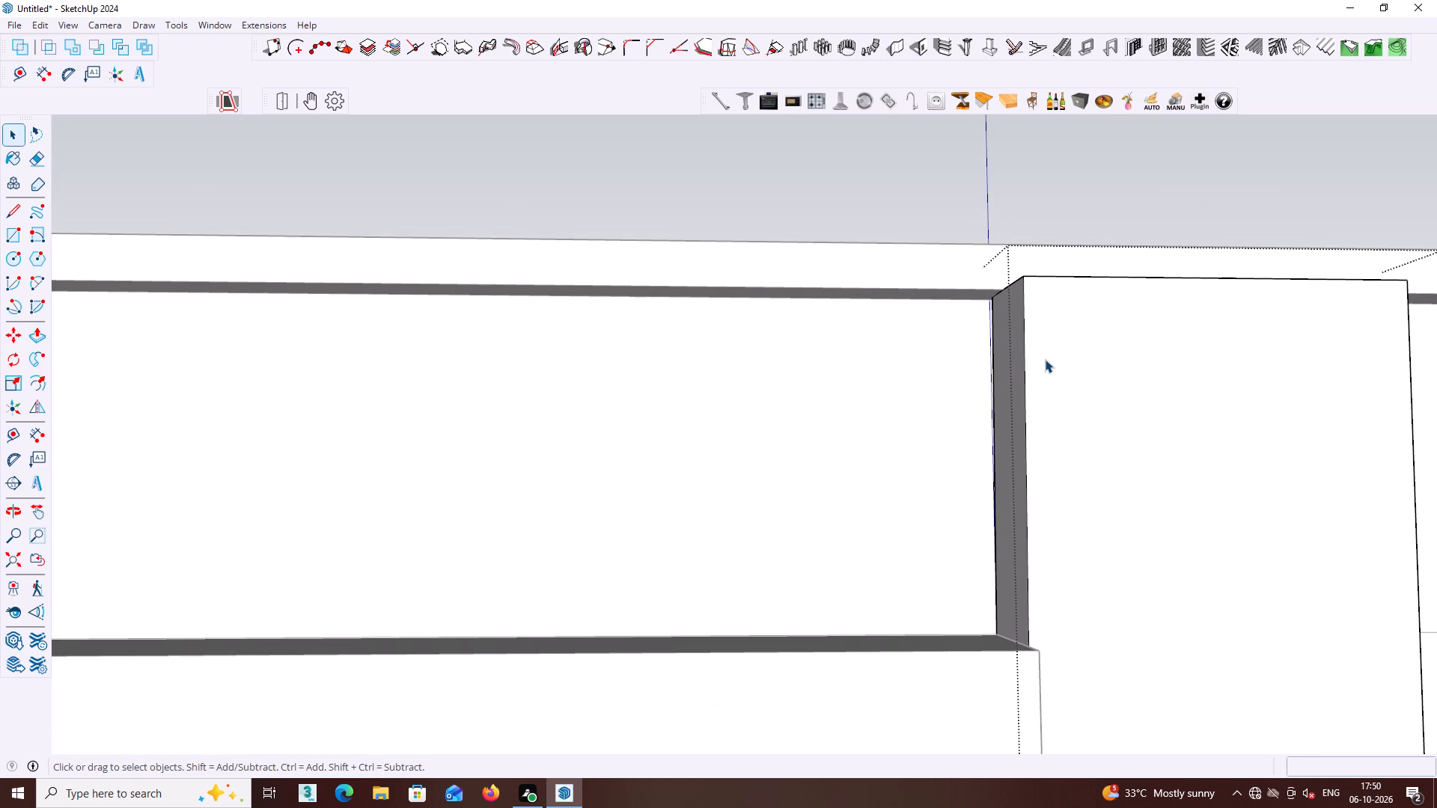
pyautogui.moveTo(1076, 369); pyautogui.dragTo(1102, 640, button='middle')
pyautogui.scroll(-7, 1082, 539)
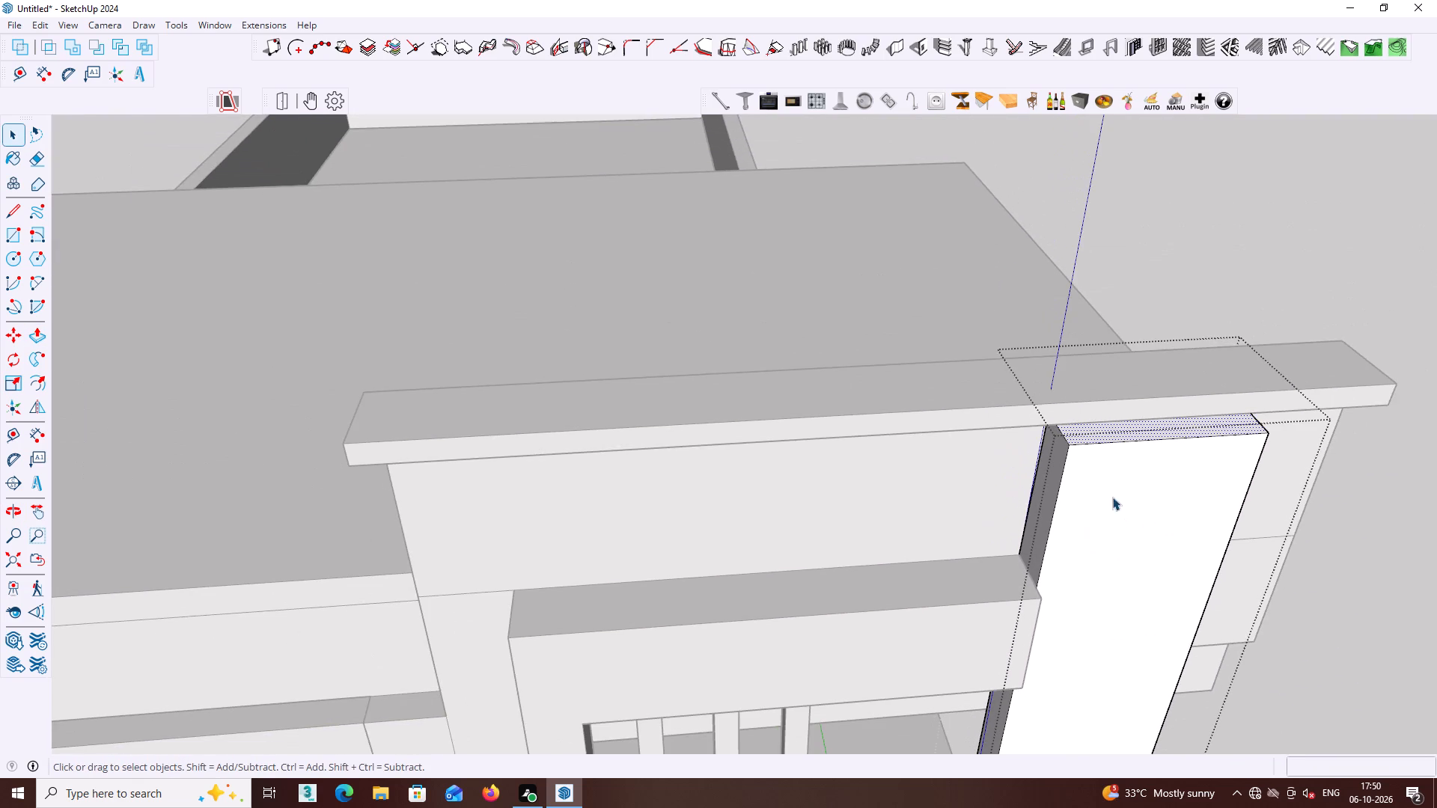
pyautogui.click(1247, 228)
# Push the vertical panel's broad front face inward about 1 3/4" from within its group.
pyautogui.scroll(-2, 1251, 270)
pyautogui.moveTo(1187, 474); pyautogui.dragTo(1371, 380, button='middle')
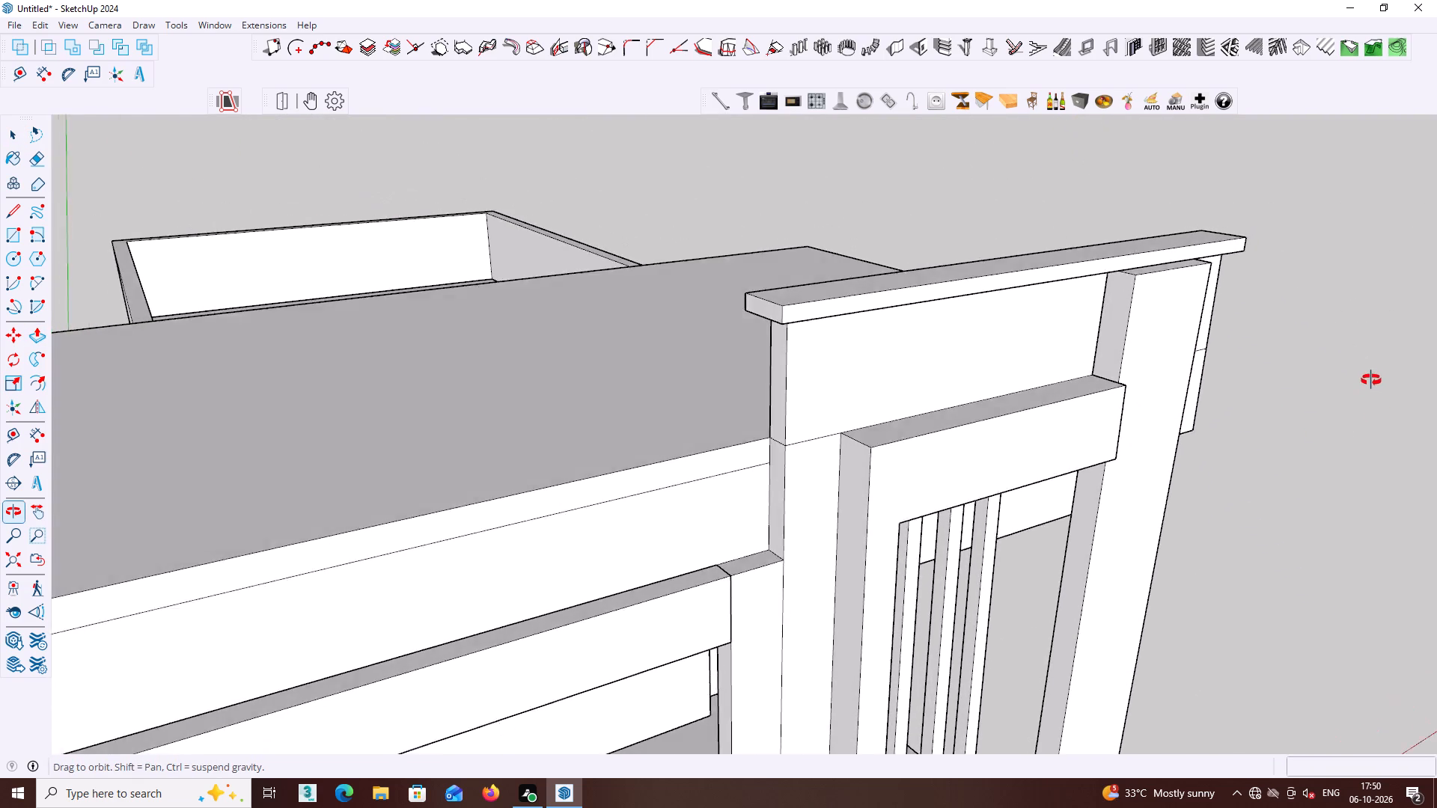
pyautogui.moveTo(1371, 380); pyautogui.dragTo(644, 287, button='middle')
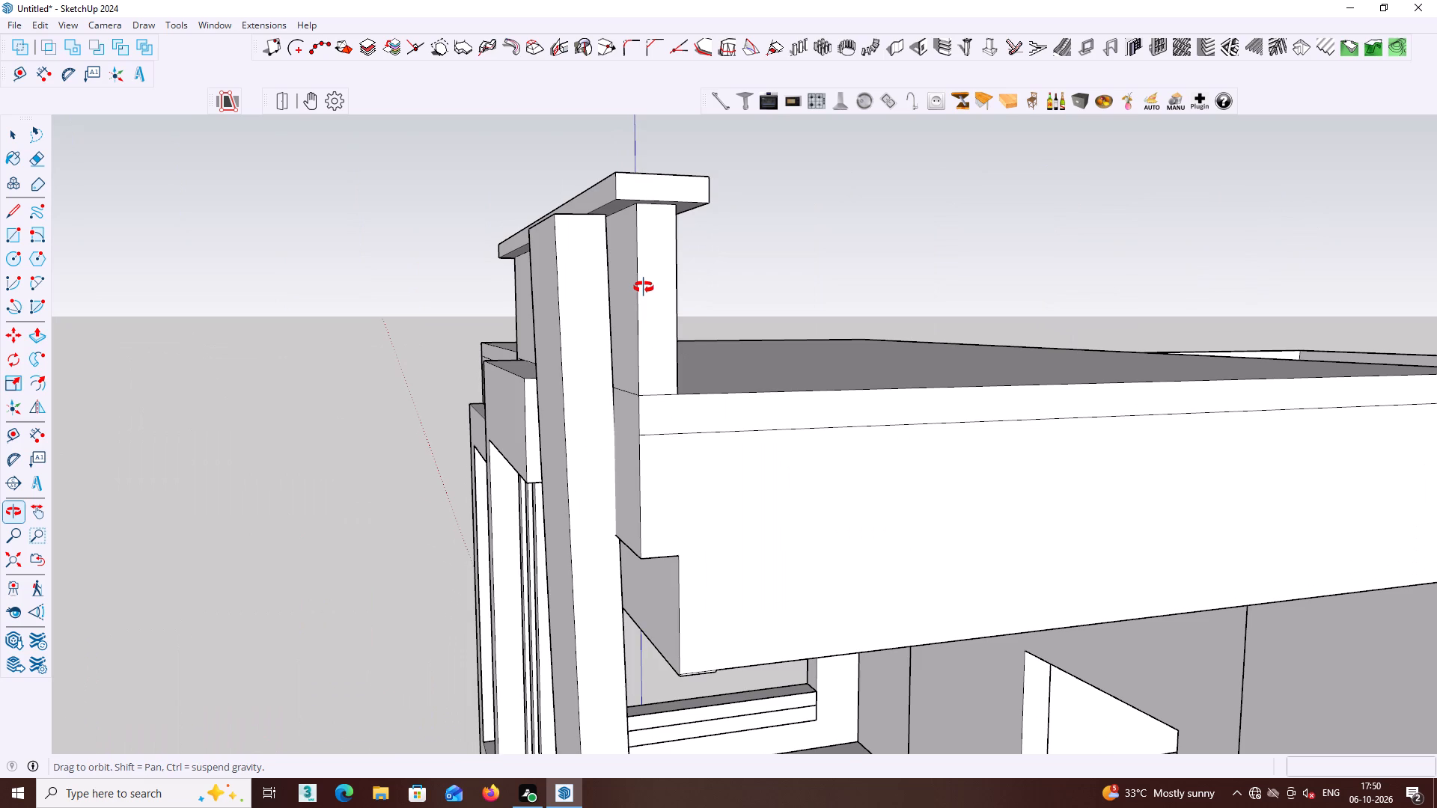
pyautogui.moveTo(644, 287); pyautogui.dragTo(650, 322, button='middle')
pyautogui.scroll(-2, 650, 322)
pyautogui.moveTo(657, 393); pyautogui.dragTo(964, 249, button='middle')
pyautogui.scroll(-3, 910, 363)
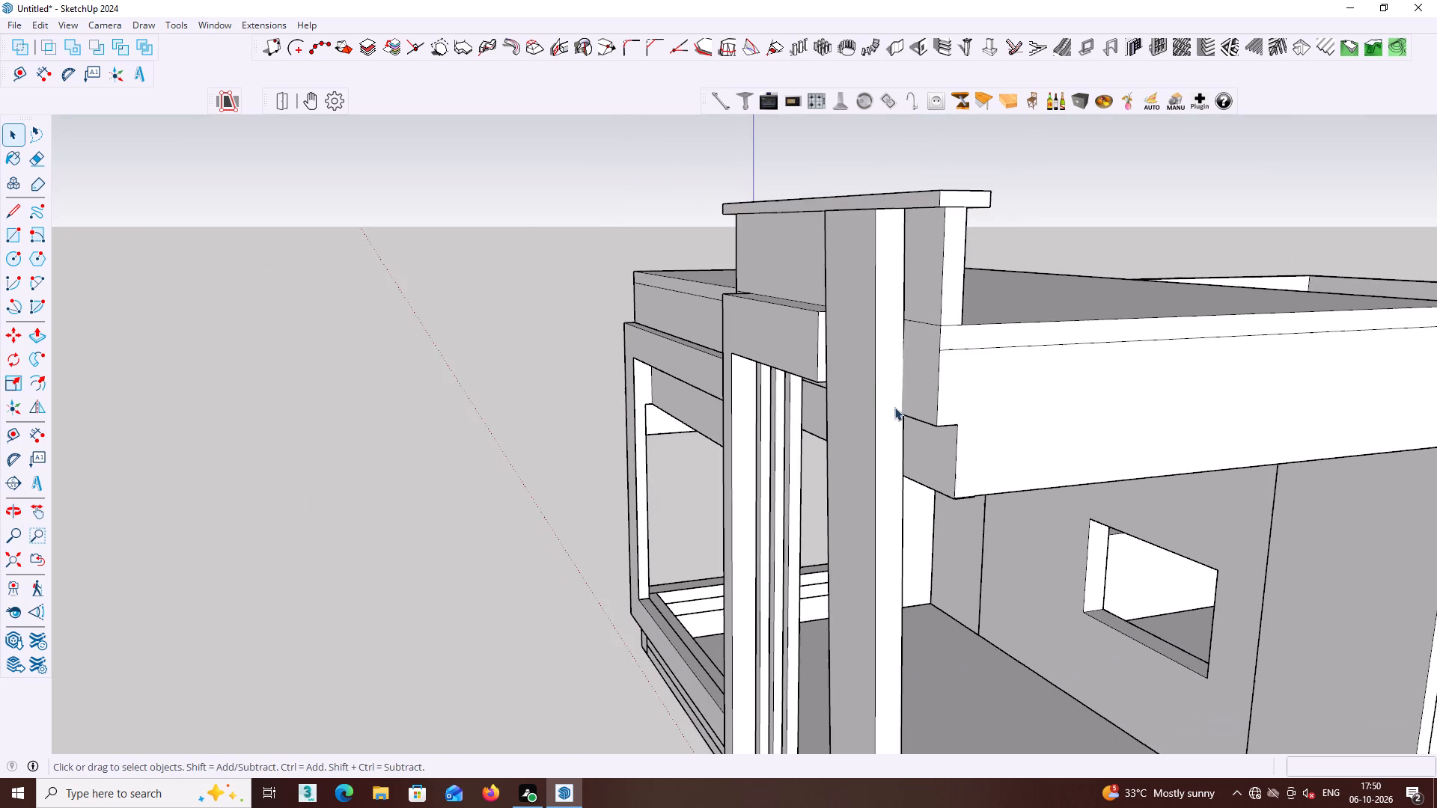
pyautogui.scroll(-6, 894, 407)
pyautogui.middleClick(886, 394)
pyautogui.middleClick(901, 407)
pyautogui.moveTo(906, 465); pyautogui.dragTo(940, 322, button='middle')
pyautogui.moveTo(940, 414); pyautogui.dragTo(938, 480, button='middle')
pyautogui.scroll(1, 906, 432)
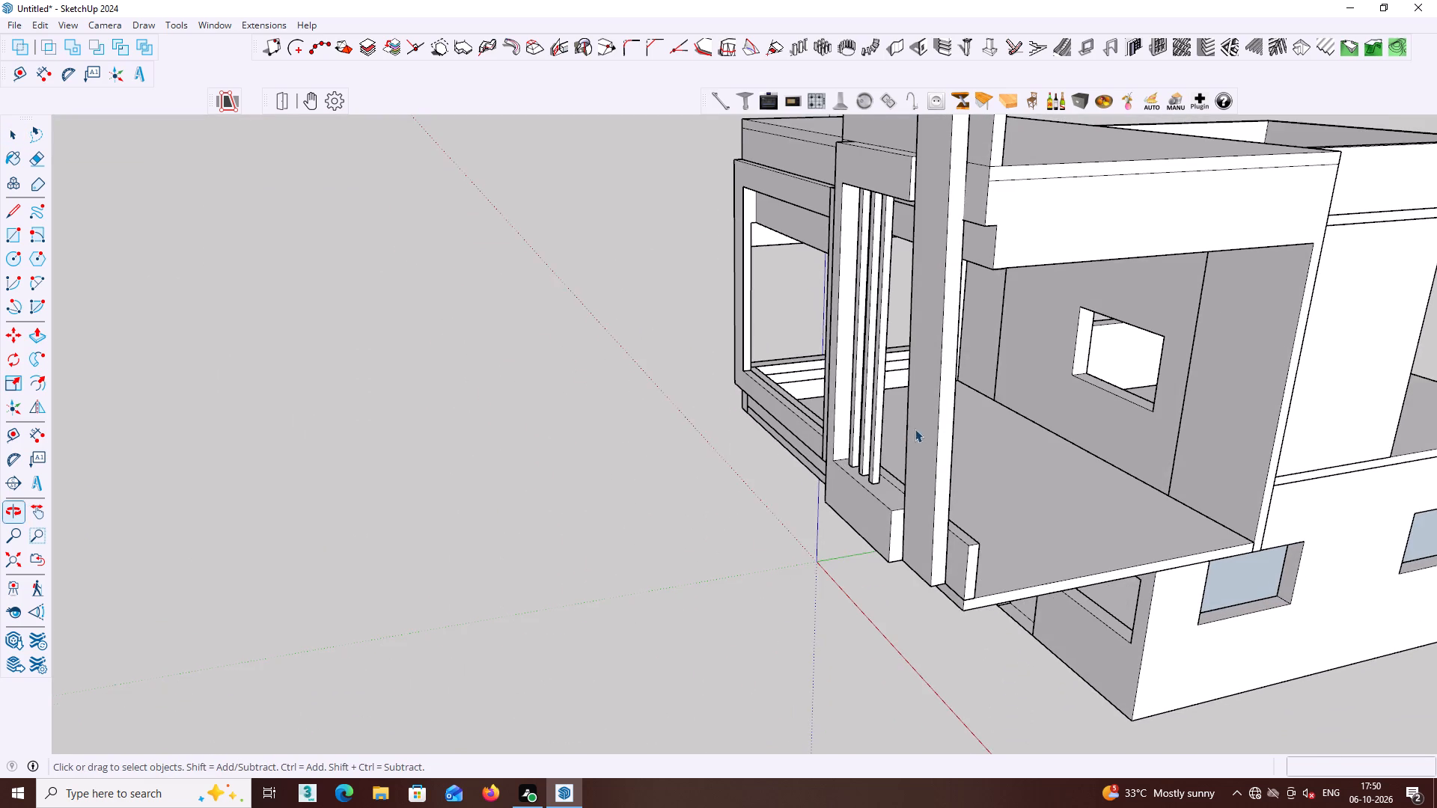
pyautogui.click(942, 415)
pyautogui.doubleClick(935, 414)
pyautogui.click(929, 405)
pyautogui.click(927, 400)
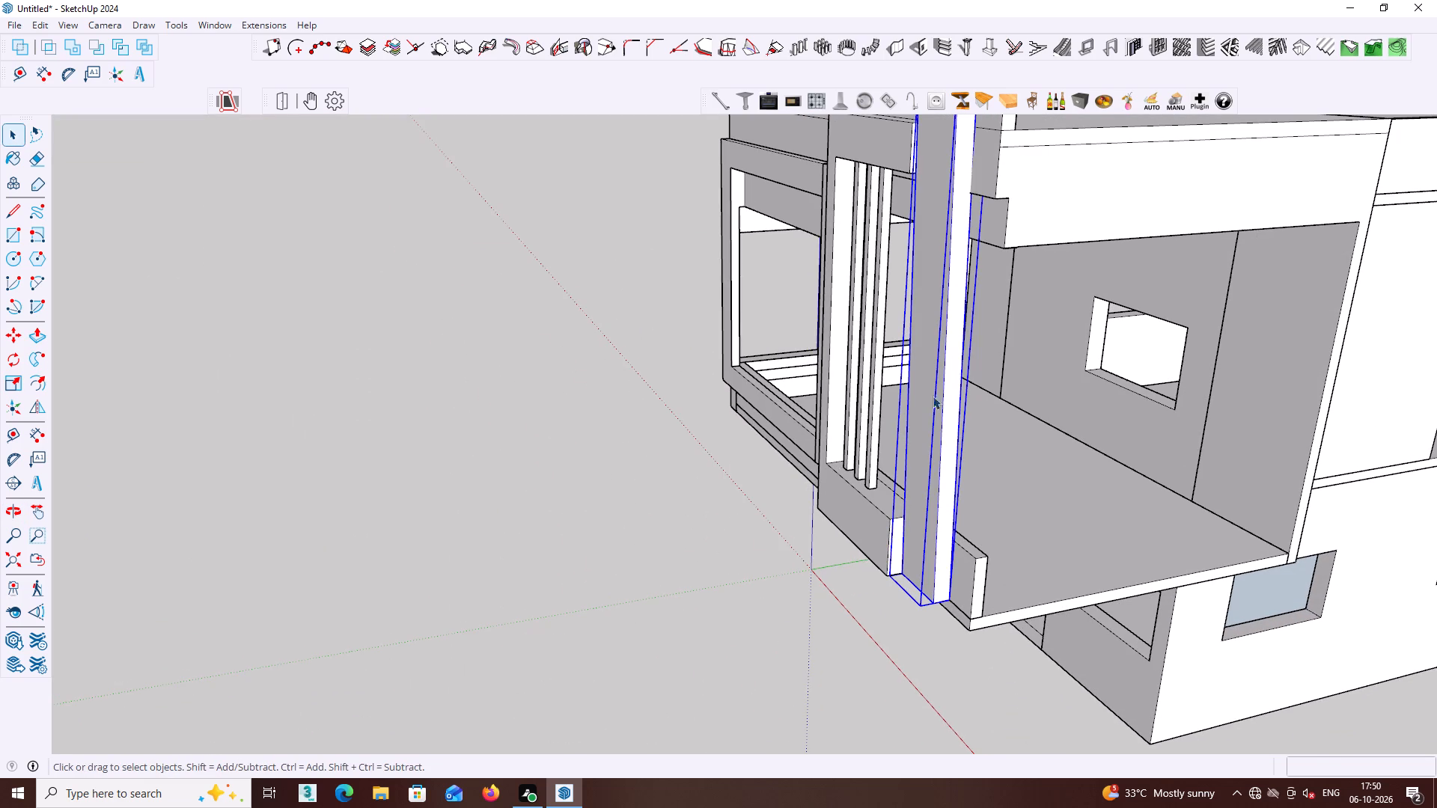
pyautogui.moveTo(948, 383); pyautogui.dragTo(999, 383, button='middle')
pyautogui.doubleClick(962, 352)
pyautogui.click(962, 352)
pyautogui.click(962, 352)
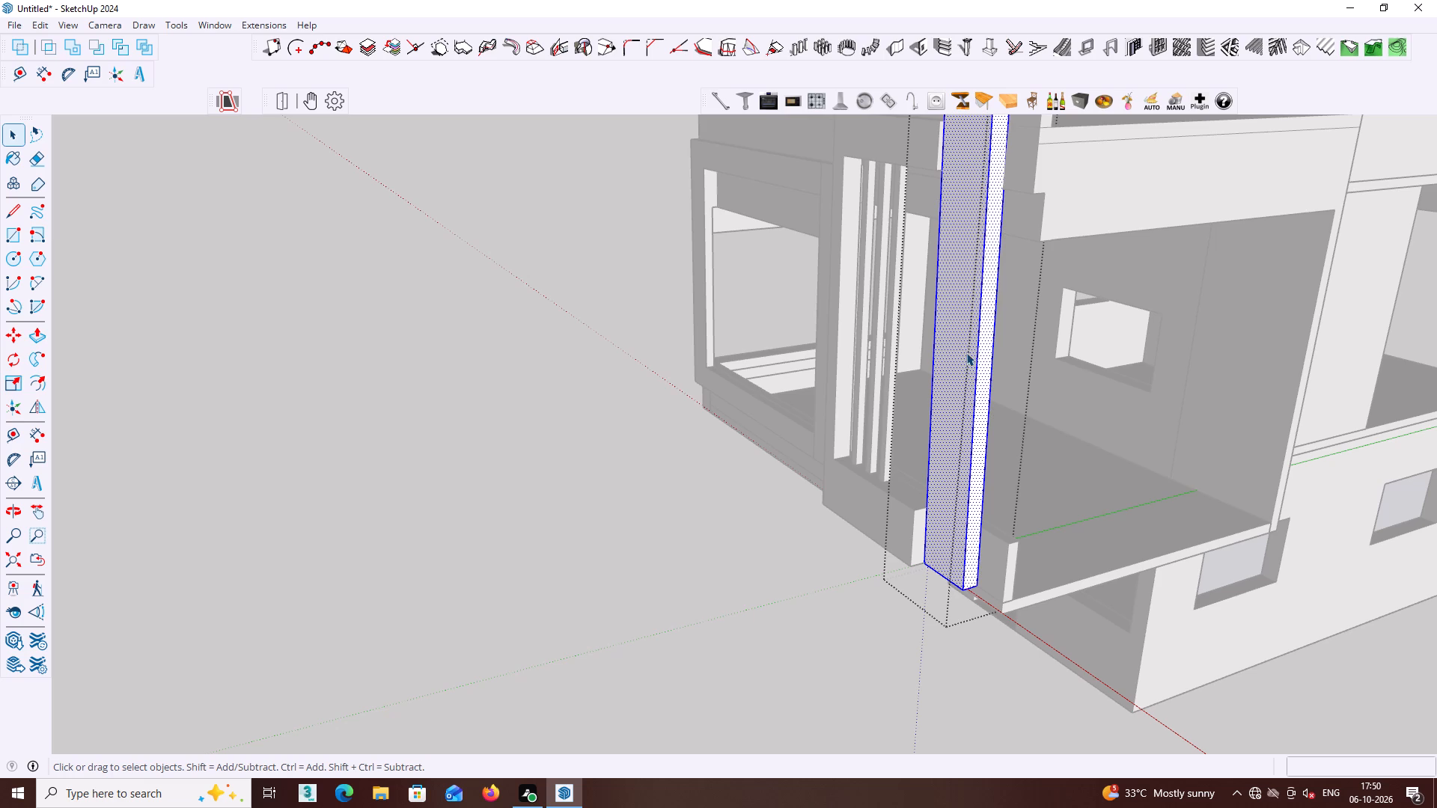
pyautogui.click(970, 352)
pyautogui.press('p')
pyautogui.click(973, 352)
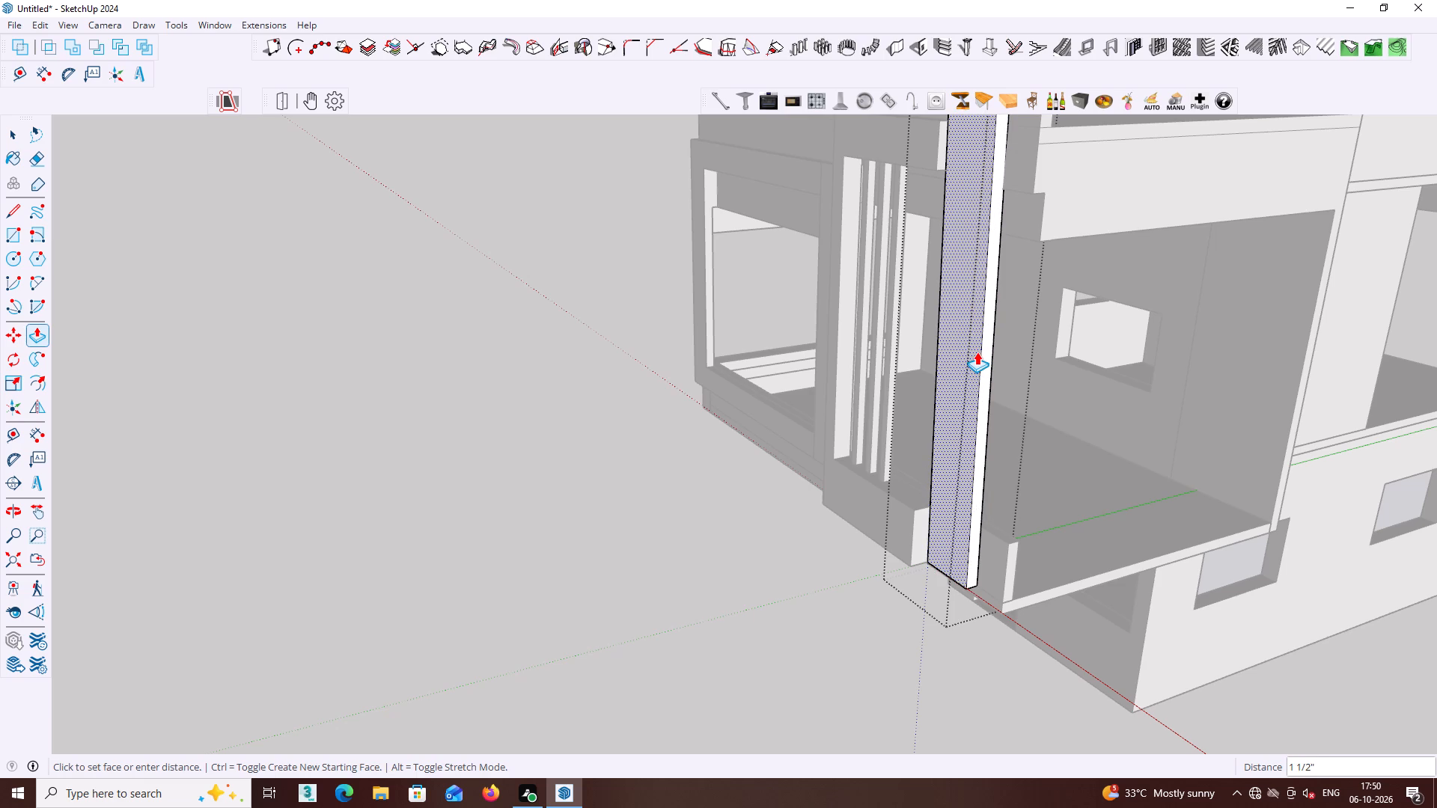
pyautogui.click(977, 352)
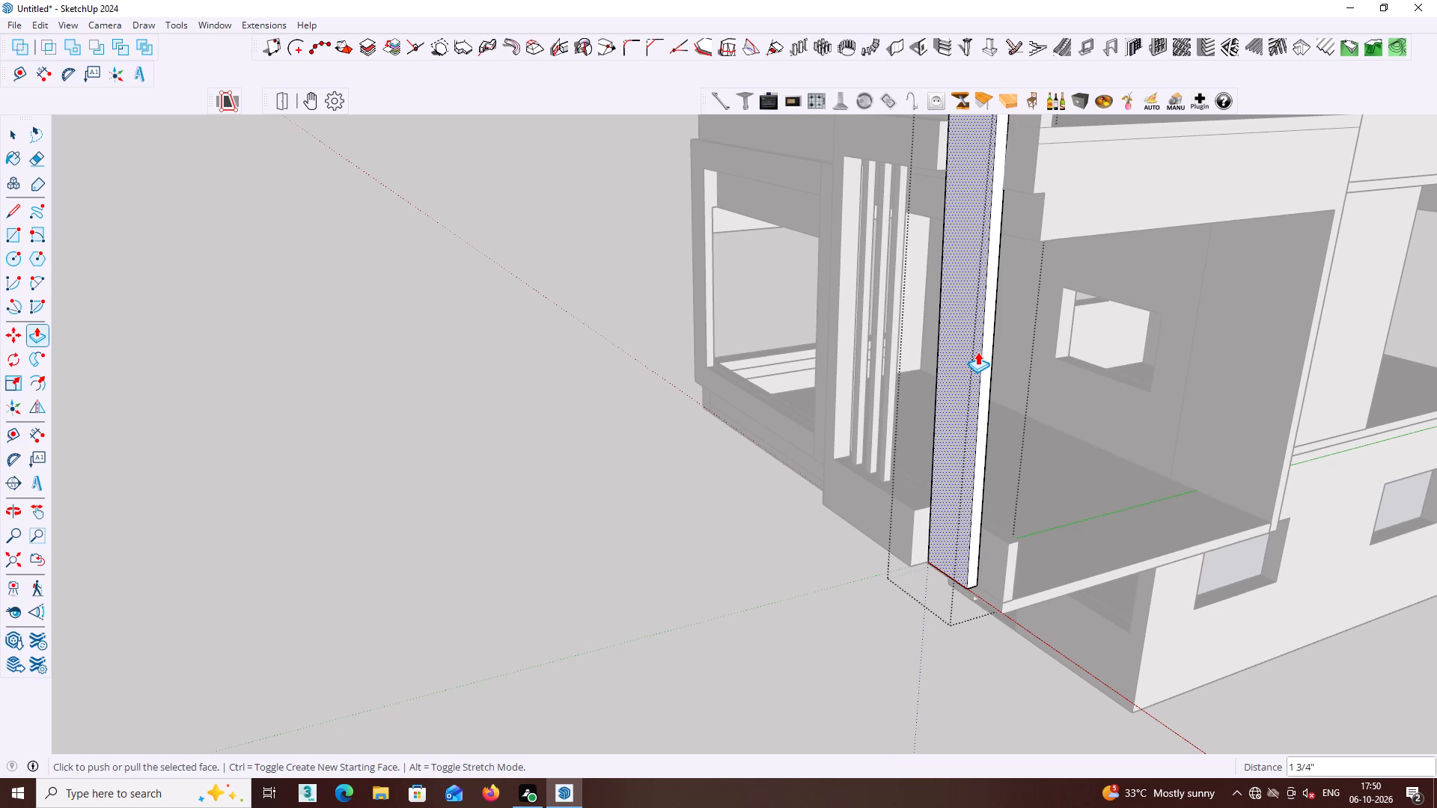
pyautogui.press('space')
pyautogui.scroll(-5, 1004, 408)
pyautogui.click(1281, 634)
# Extrude the parapet cap's long front face outward about 2 3/16" over the vertical panel.
pyautogui.moveTo(995, 257); pyautogui.dragTo(1001, 257, button='middle')
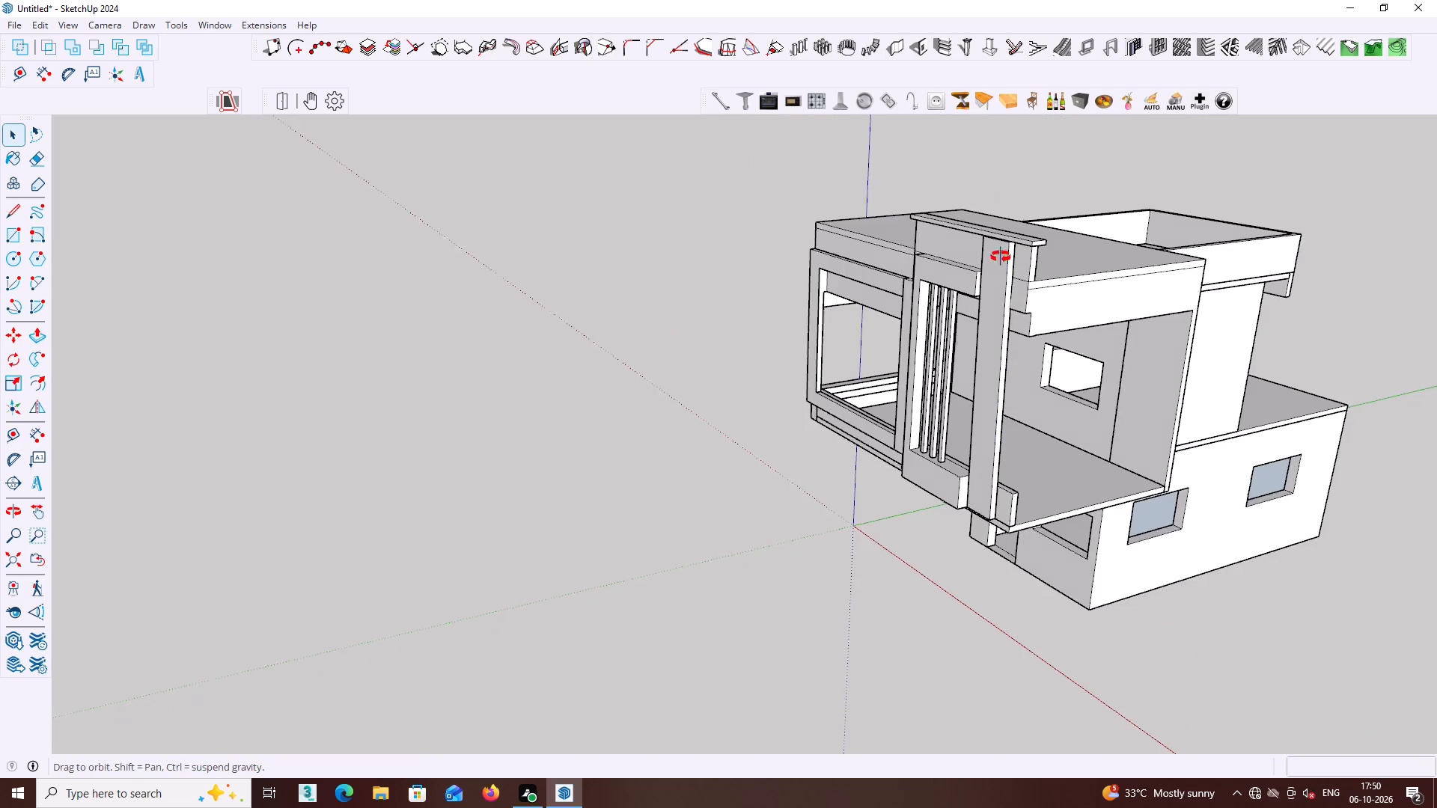
pyautogui.moveTo(1001, 257); pyautogui.dragTo(1121, 256, button='middle')
pyautogui.scroll(2, 1050, 232)
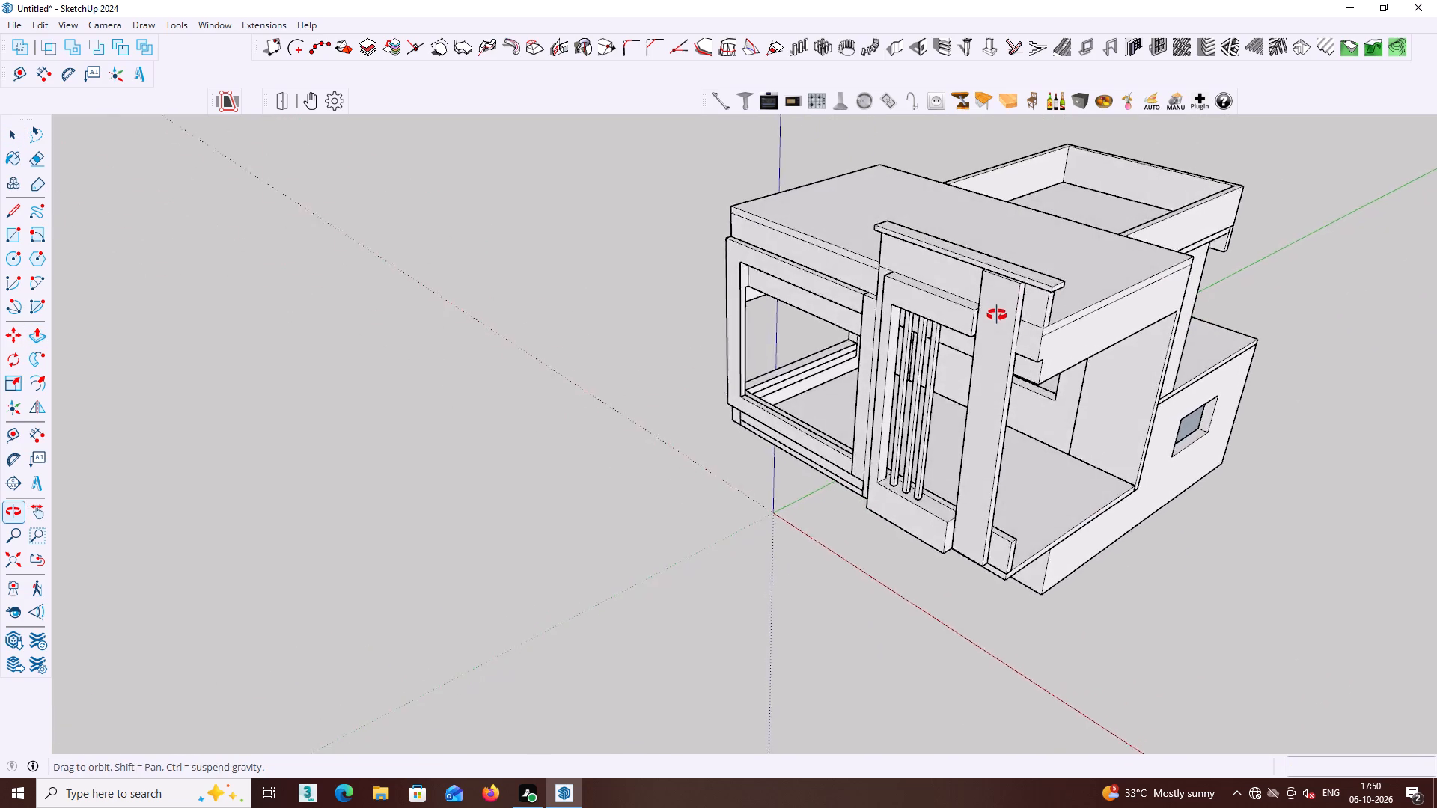
pyautogui.keyDown('shift'); pyautogui.moveTo(1031, 180); pyautogui.dragTo(962, 346, button='middle'); pyautogui.keyUp('shift')
pyautogui.moveTo(952, 341); pyautogui.dragTo(930, 202, button='middle')
pyautogui.scroll(8, 951, 260)
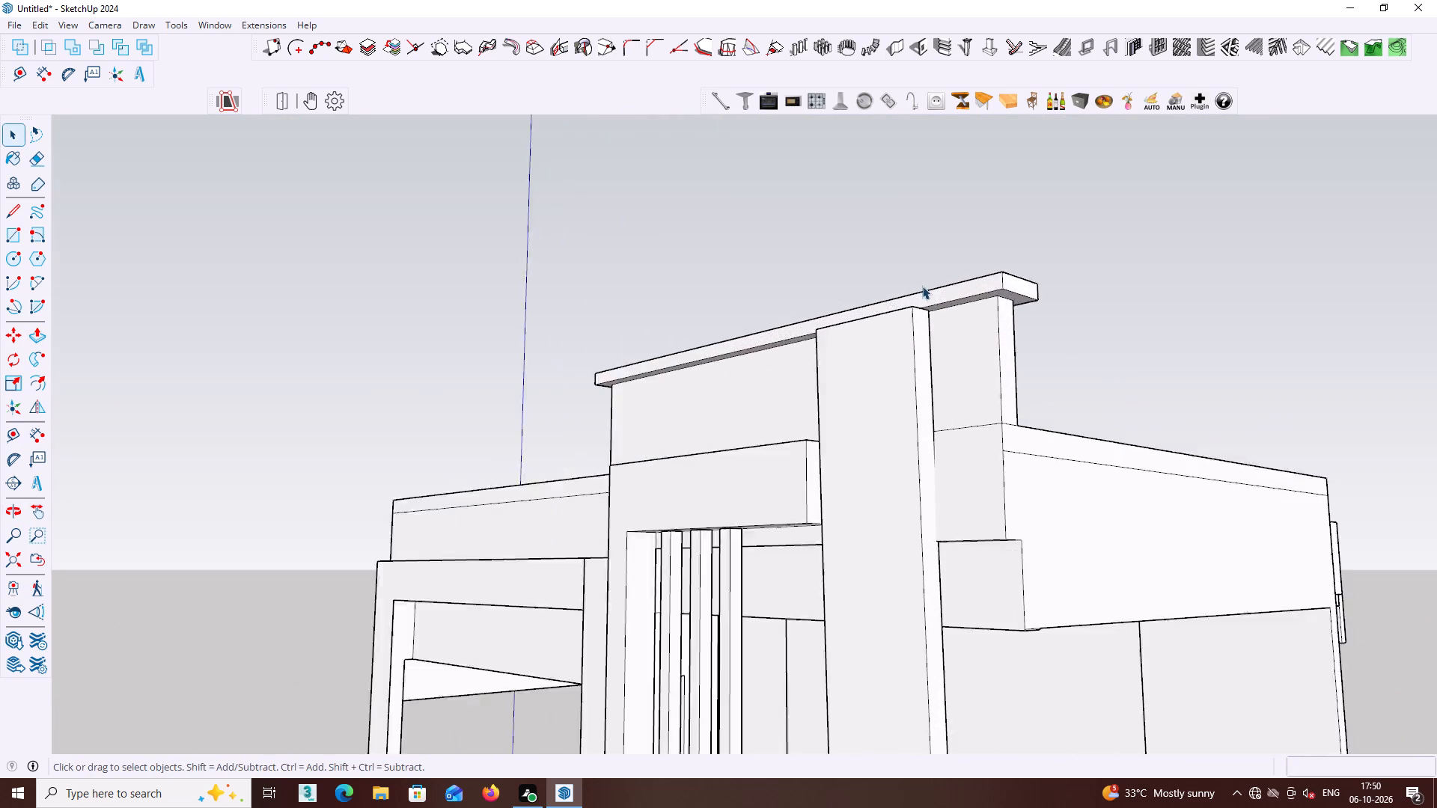
pyautogui.scroll(1, 922, 286)
pyautogui.moveTo(909, 309); pyautogui.dragTo(1004, 437, button='middle')
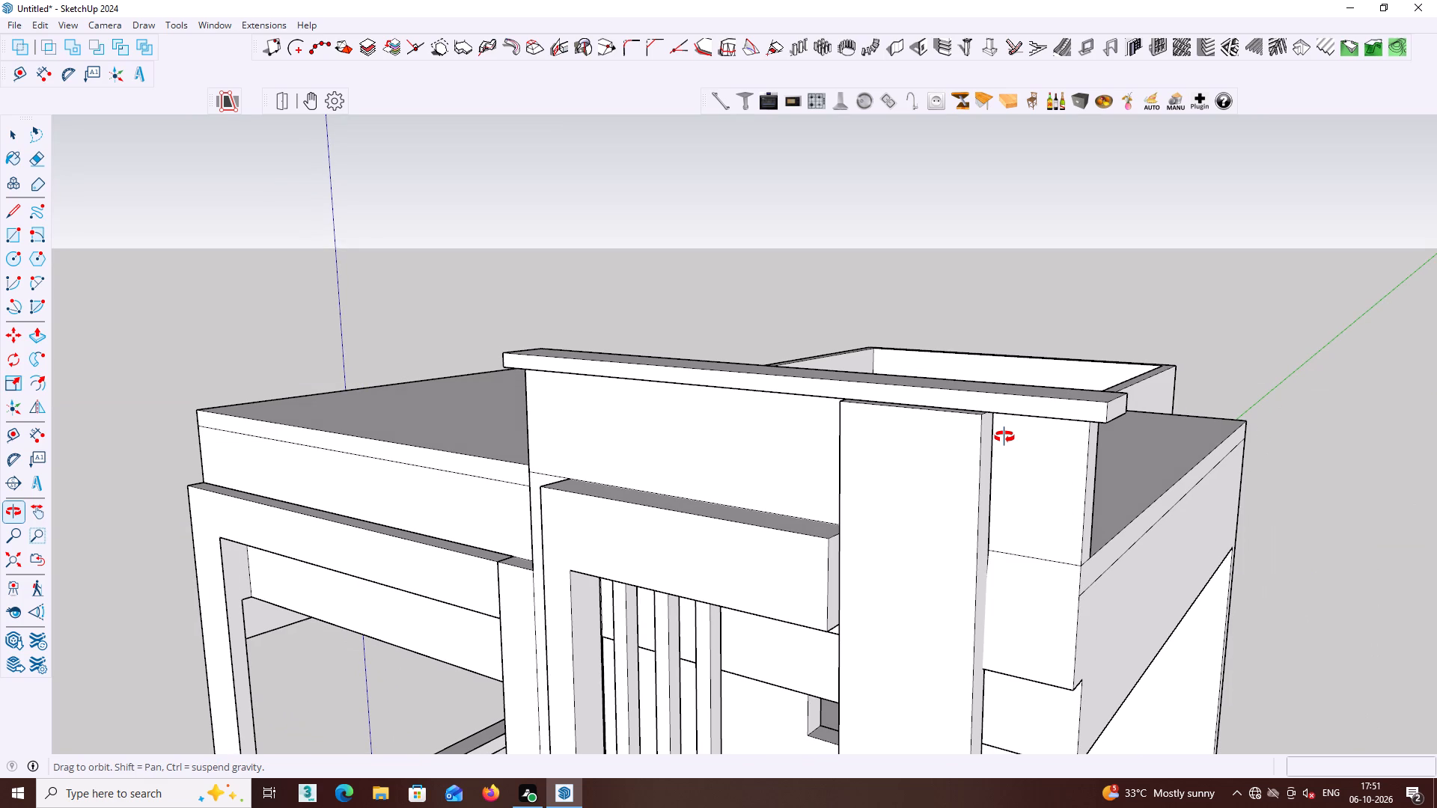
pyautogui.moveTo(1004, 437); pyautogui.dragTo(1144, 417, button='middle')
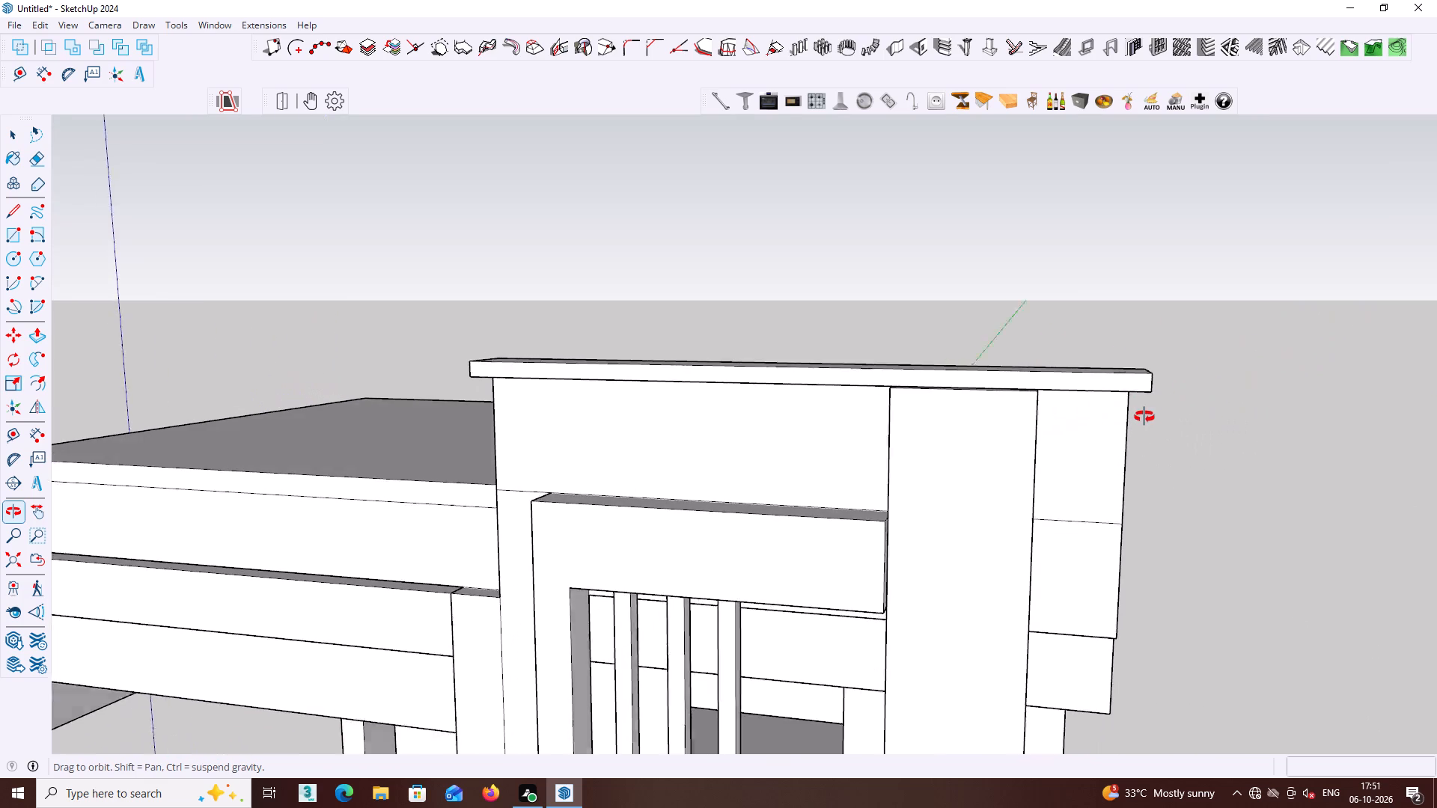
pyautogui.moveTo(1144, 417); pyautogui.dragTo(1162, 414, button='middle')
pyautogui.moveTo(808, 395); pyautogui.dragTo(1325, 457, button='middle')
pyautogui.moveTo(730, 433); pyautogui.dragTo(730, 401, button='middle')
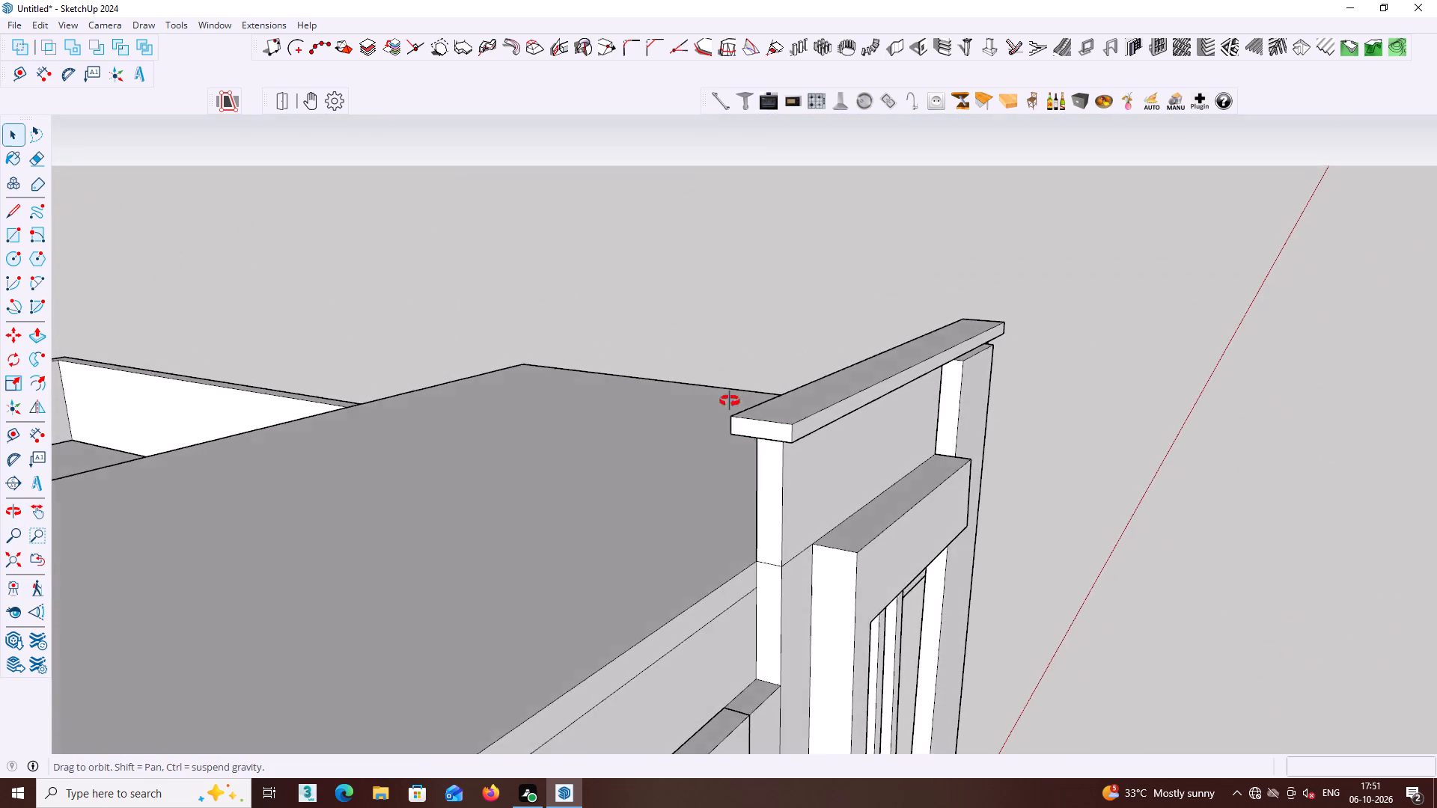
pyautogui.moveTo(730, 401); pyautogui.dragTo(753, 311, button='middle')
pyautogui.scroll(4, 898, 338)
pyautogui.moveTo(858, 338); pyautogui.dragTo(794, 257, button='middle')
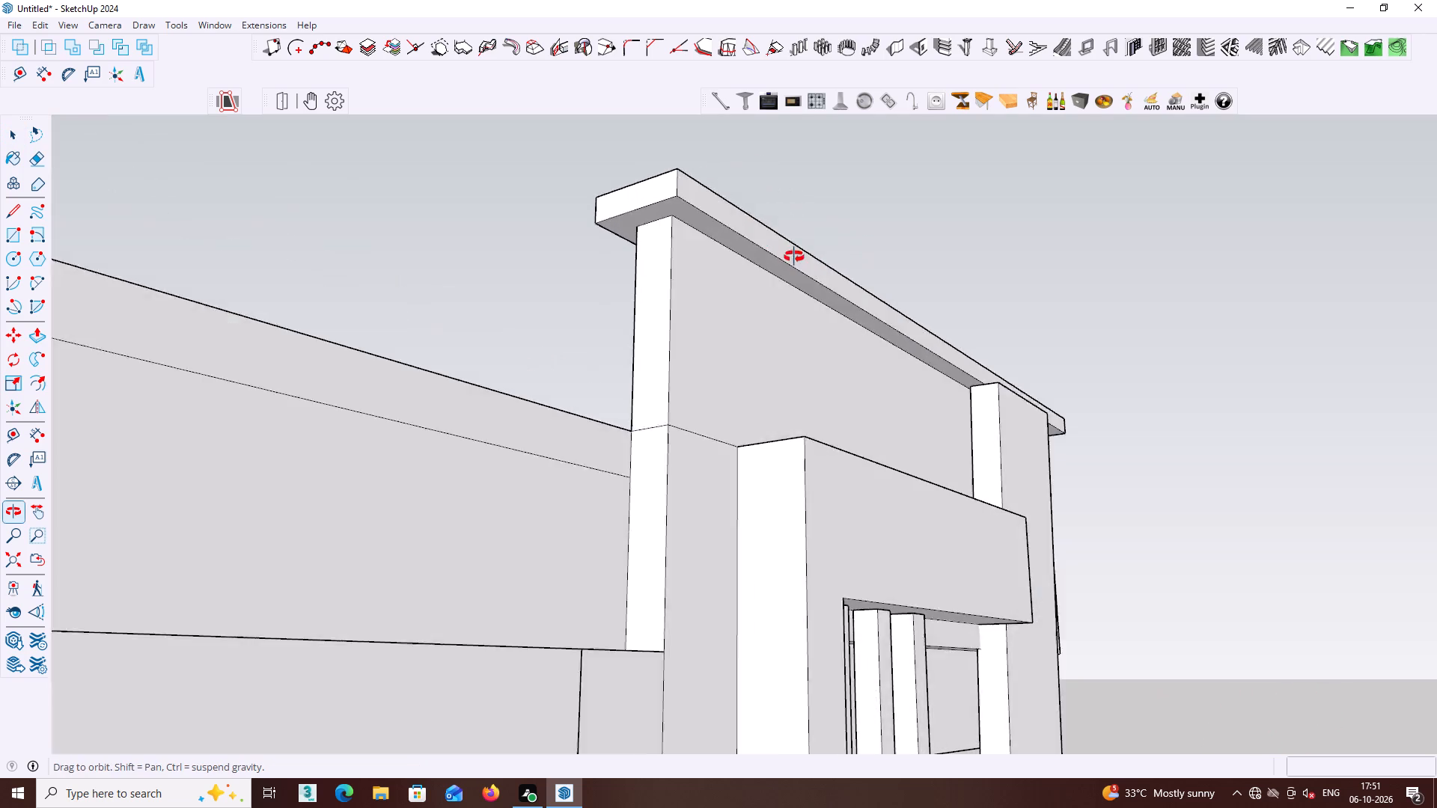
pyautogui.moveTo(794, 257); pyautogui.dragTo(763, 266, button='middle')
pyautogui.click(758, 266)
pyautogui.press('p')
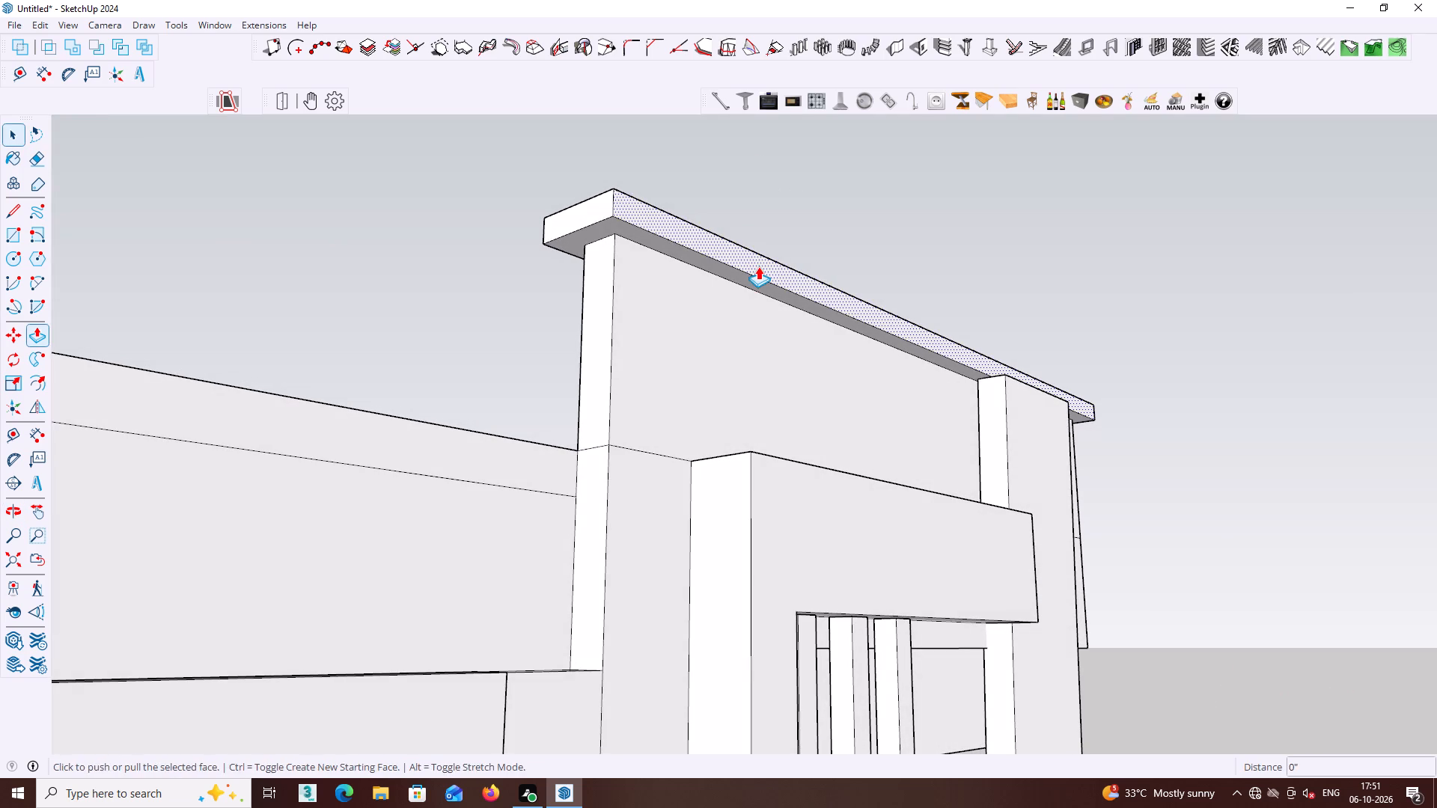
pyautogui.click(758, 266)
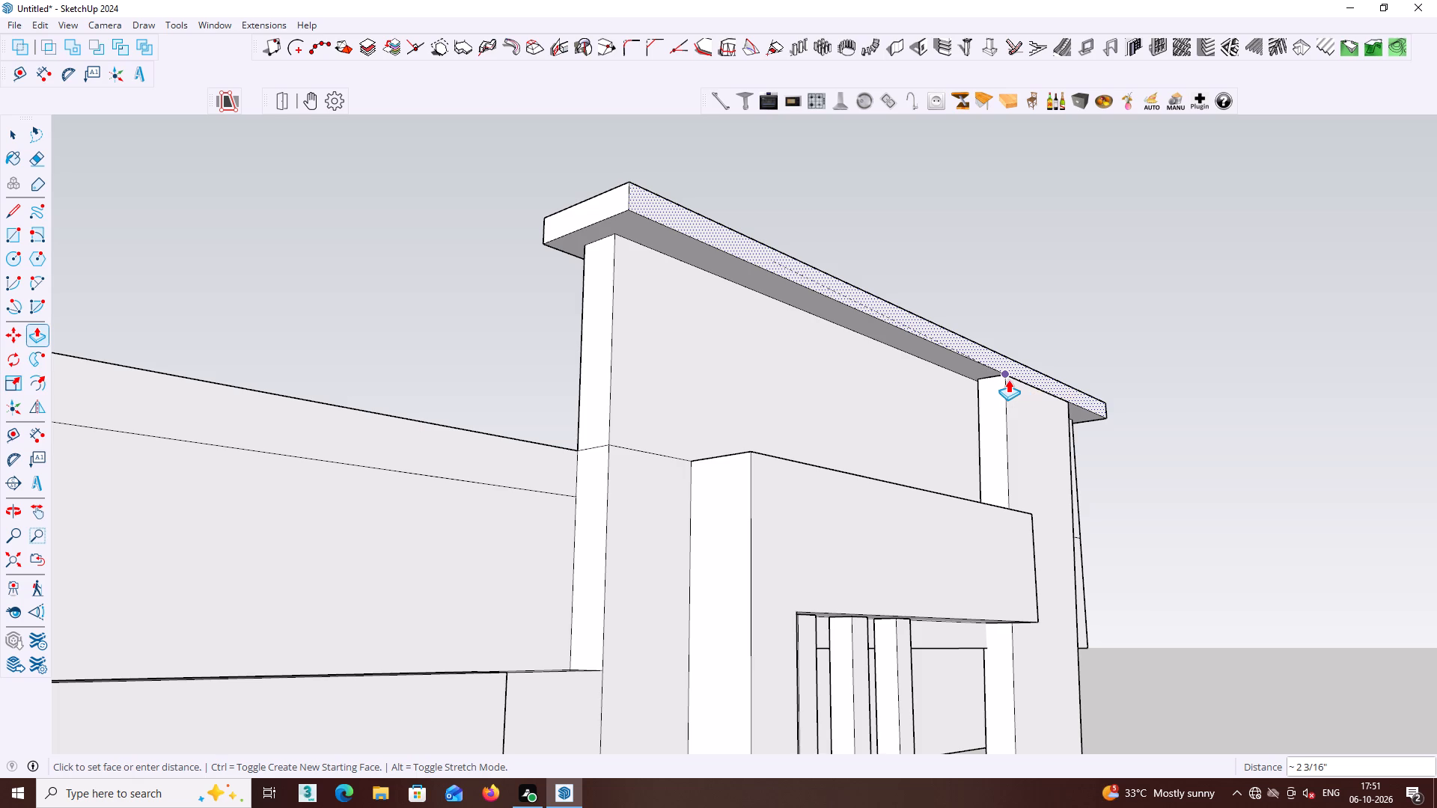
pyautogui.click(1005, 373)
# Extrude the parapet cap's front face about 4 1/8" farther outward, beyond the front of the vertical panel.
pyautogui.moveTo(1005, 373); pyautogui.dragTo(943, 525, button='middle')
pyautogui.click(918, 382)
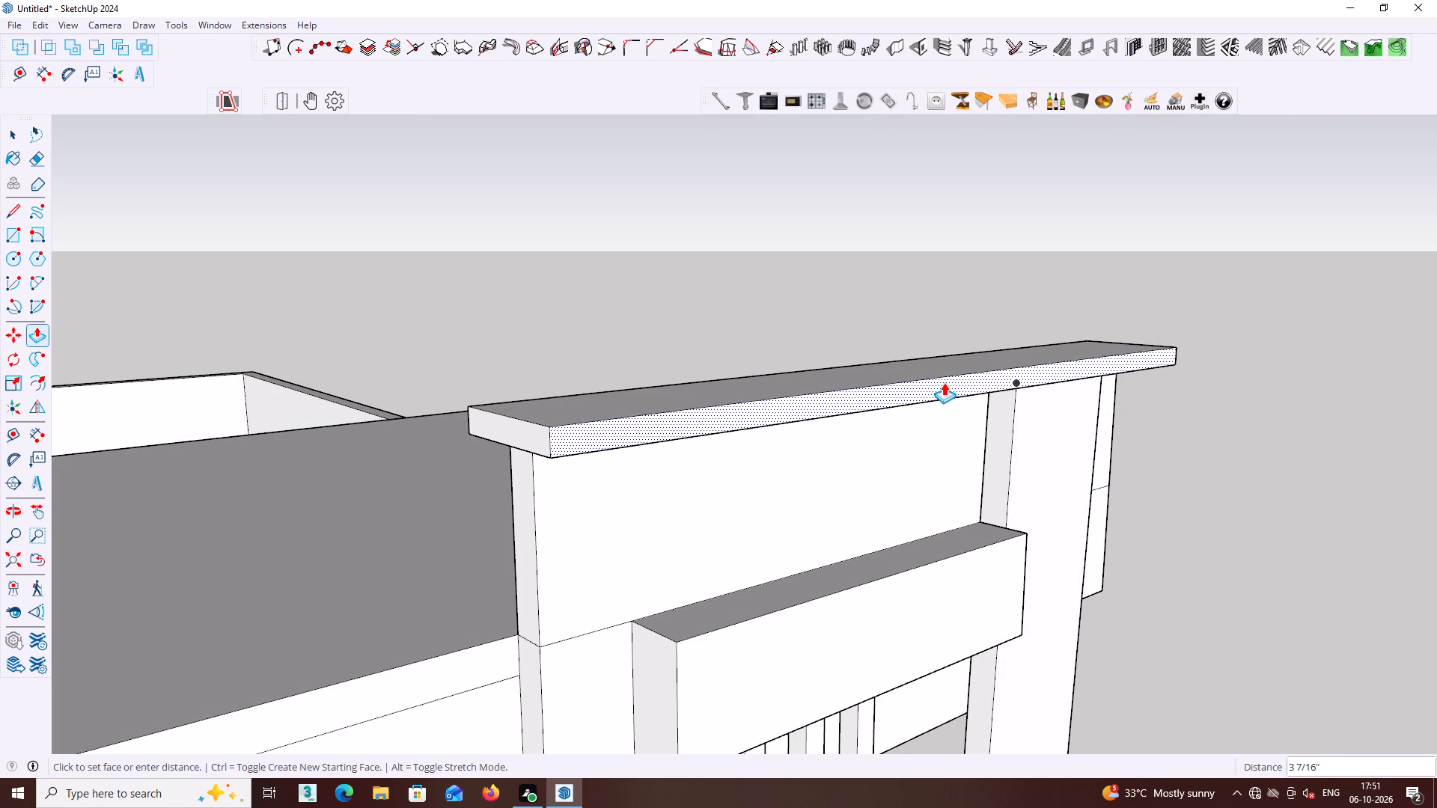
pyautogui.click(948, 382)
pyautogui.scroll(-1, 950, 380)
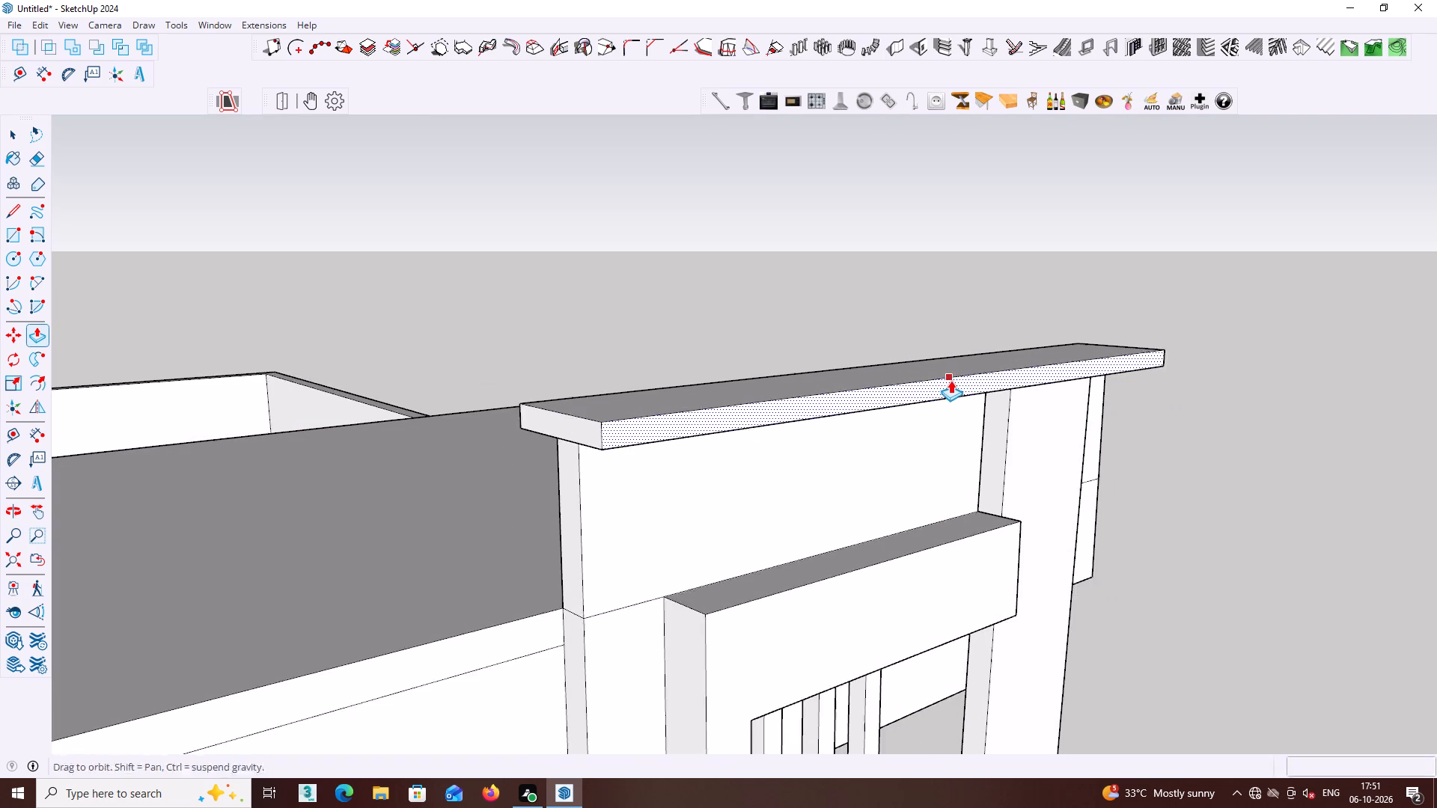
pyautogui.middleClick(950, 380)
pyautogui.moveTo(944, 382); pyautogui.dragTo(1097, 273, button='middle')
pyautogui.scroll(-1, 1177, 224)
pyautogui.moveTo(948, 358); pyautogui.dragTo(940, 438, button='middle')
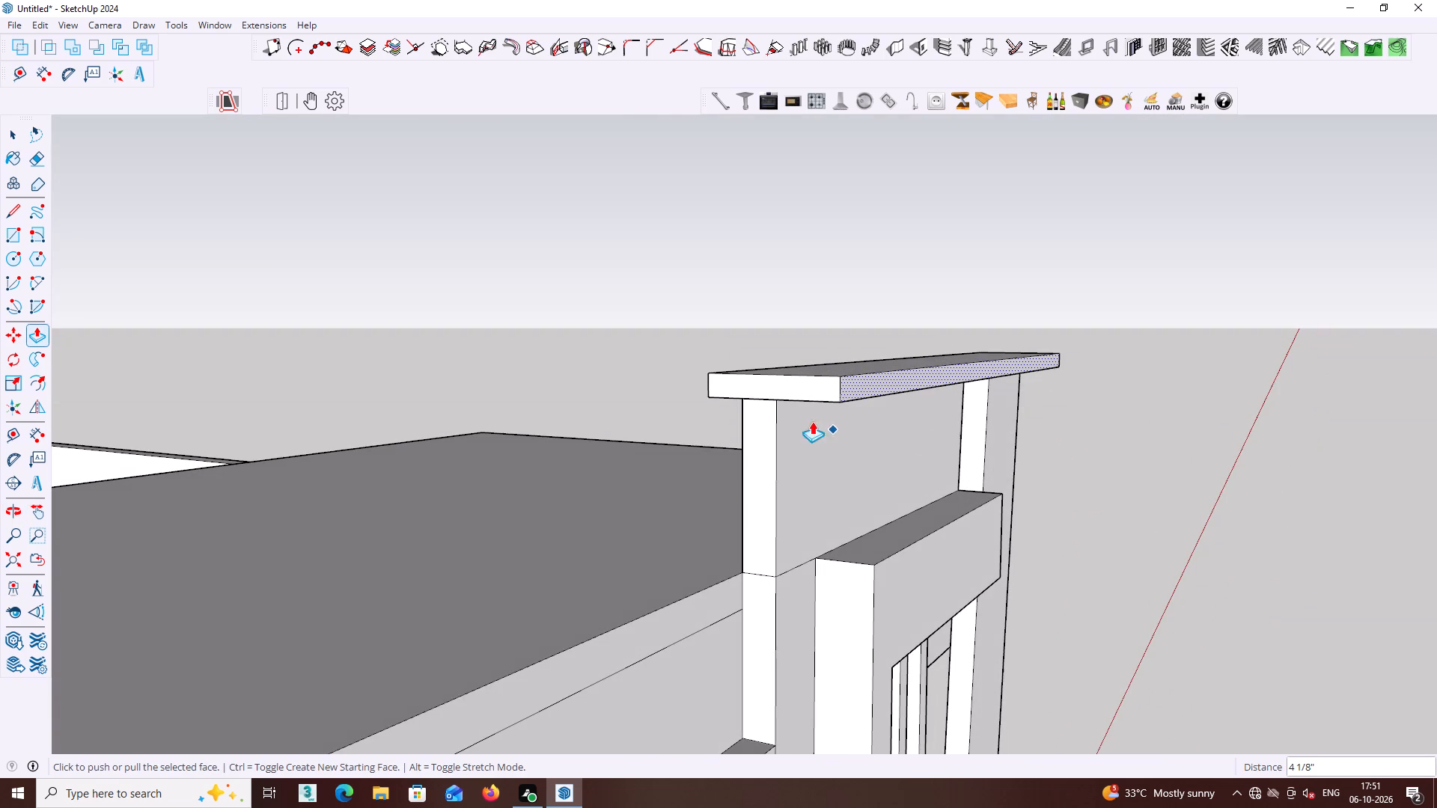
# Extrude the parapet cap's short end face farthest from the vertical panel outward by the same 4 1/8".
pyautogui.press('space')
pyautogui.click(811, 395)
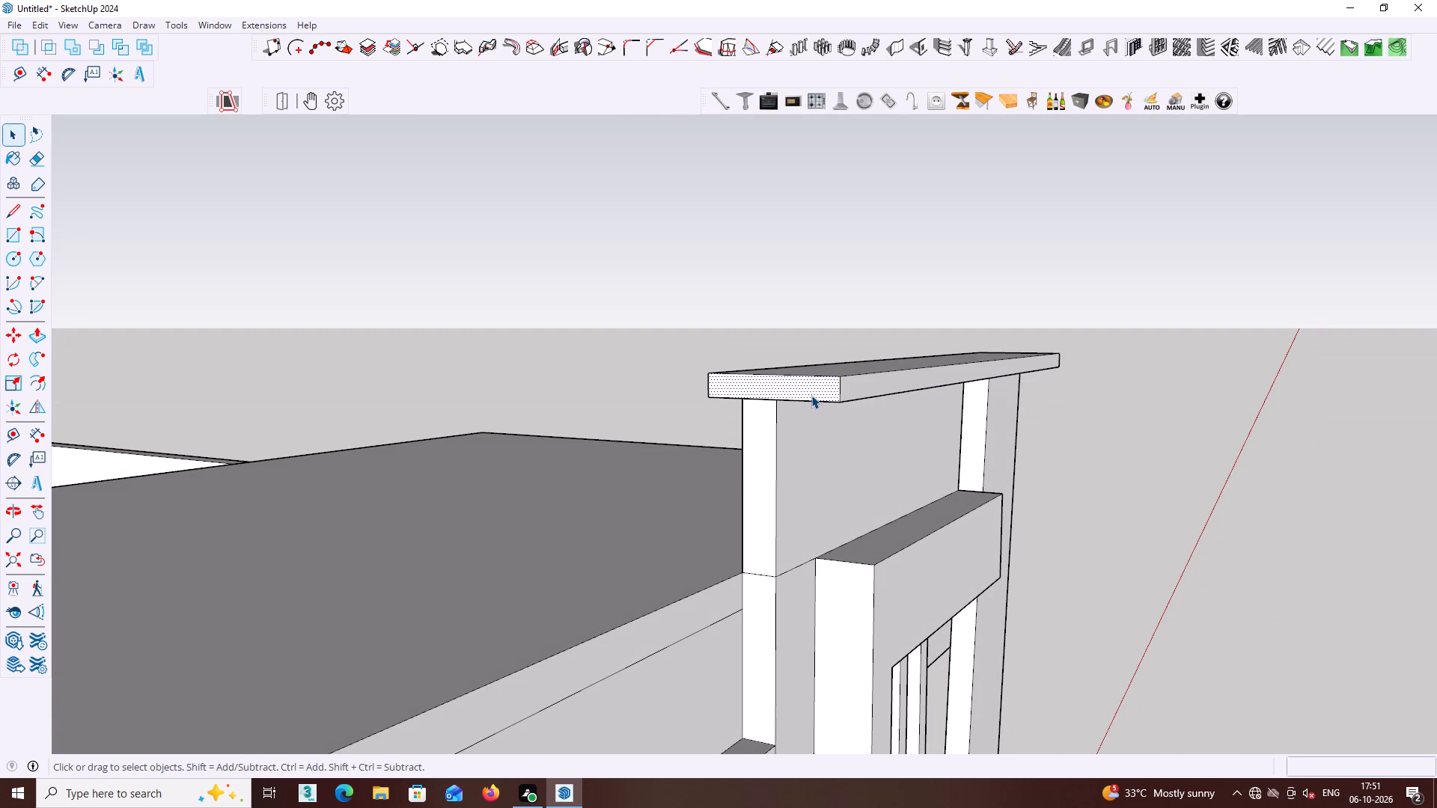
pyautogui.press('p')
pyautogui.doubleClick(811, 395)
# Extrude the parapet cap's long back face outward over the roof by the same 4 1/8".
pyautogui.moveTo(826, 385); pyautogui.dragTo(888, 211, button='middle')
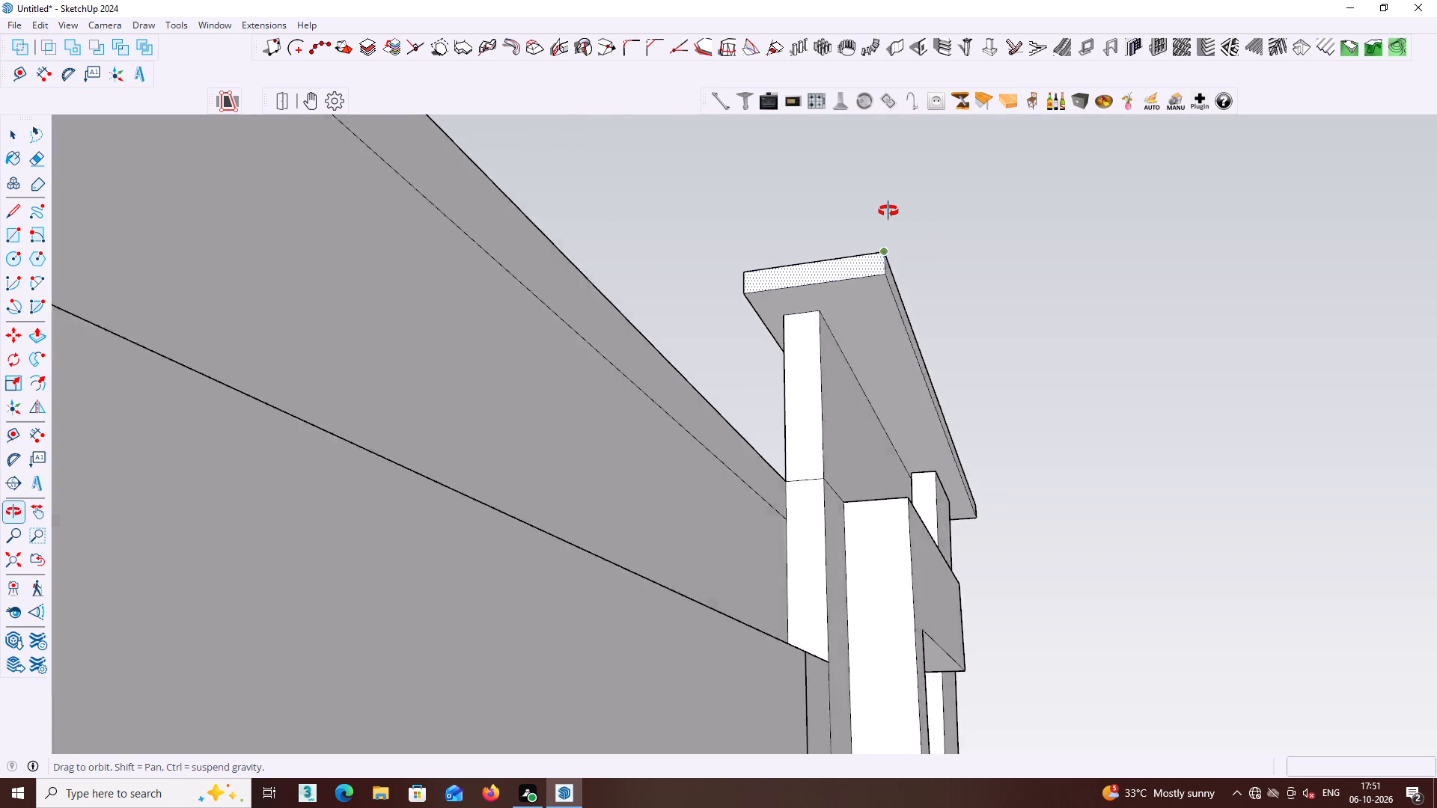
pyautogui.moveTo(888, 211); pyautogui.dragTo(1052, 540, button='middle')
pyautogui.moveTo(829, 483); pyautogui.dragTo(1076, 409, button='middle')
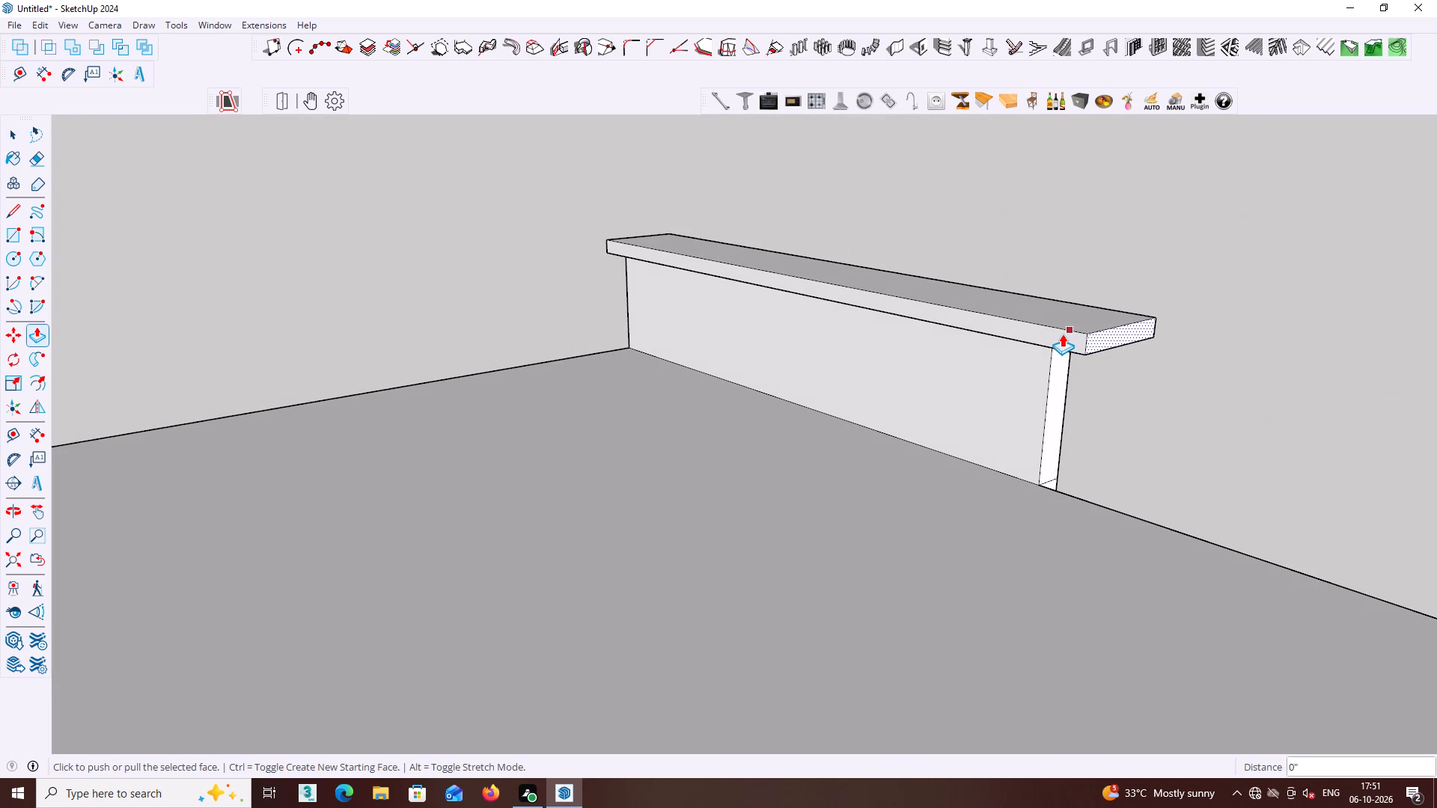
pyautogui.press('space')
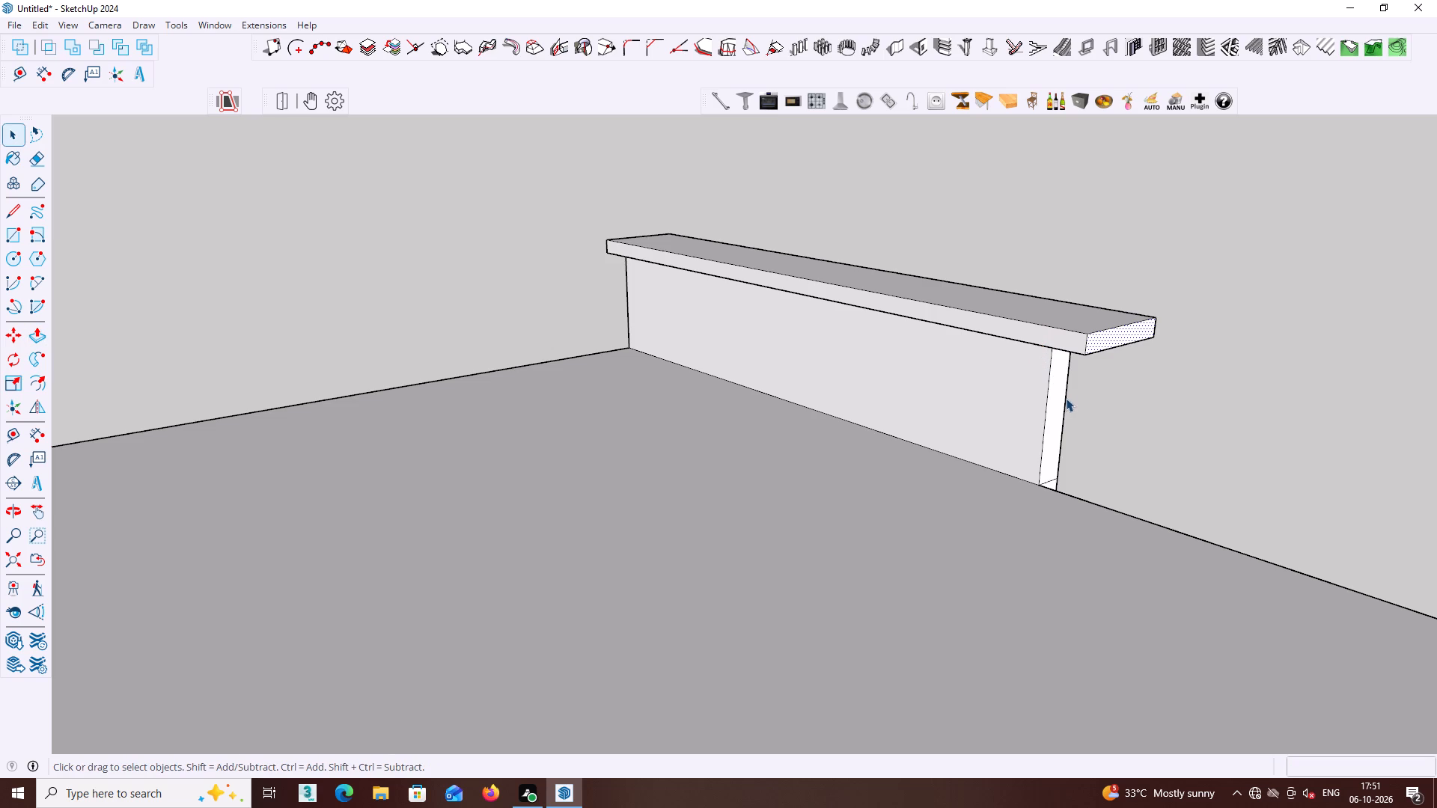
pyautogui.click(1050, 336)
pyautogui.press('p')
pyautogui.doubleClick(1049, 337)
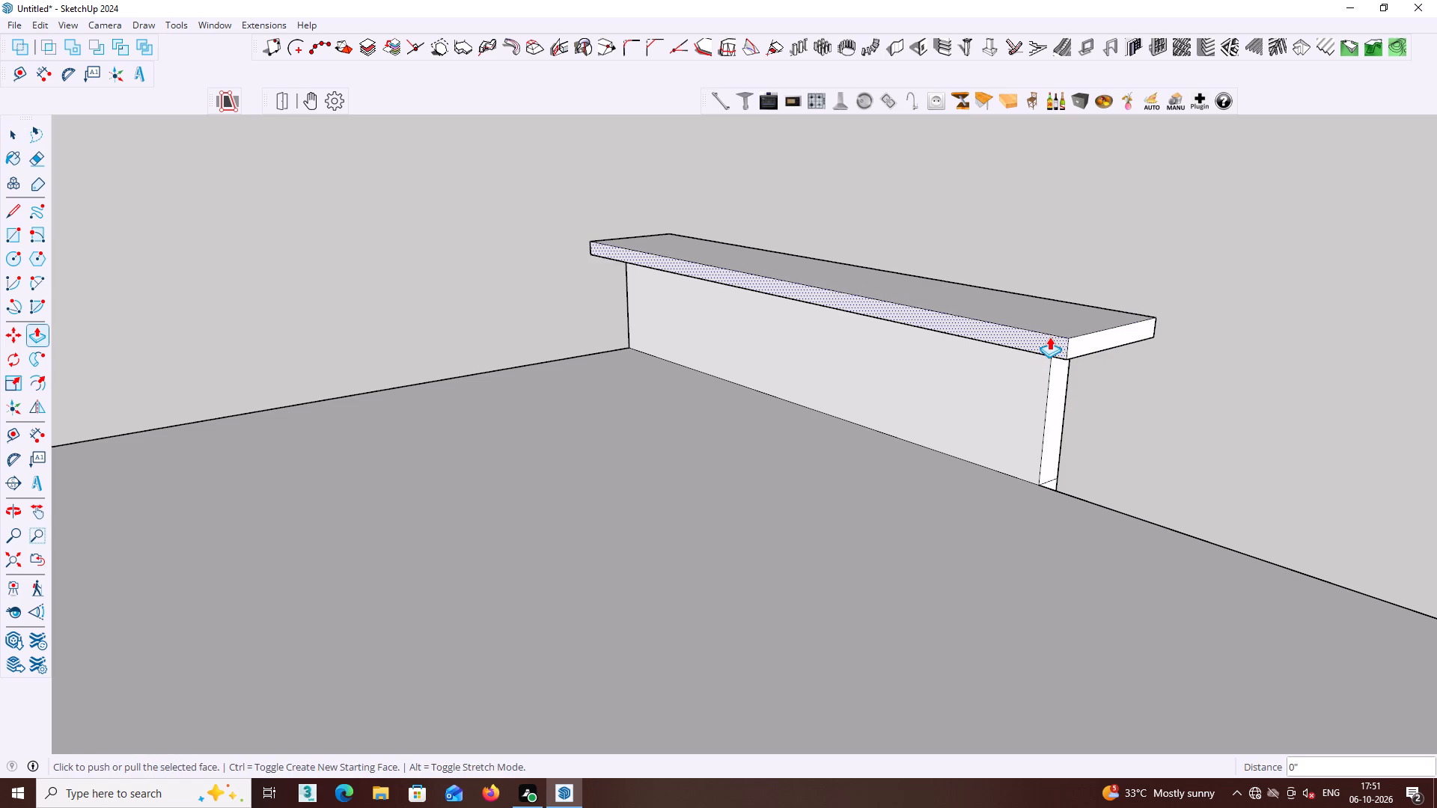
# Extrude the parapet cap's short end face nearest the vertical panel outward by the same 4 1/8".
pyautogui.moveTo(1046, 340); pyautogui.dragTo(1430, 339, button='middle')
pyautogui.moveTo(824, 346); pyautogui.dragTo(1218, 322, button='middle')
pyautogui.moveTo(806, 370); pyautogui.dragTo(1069, 306, button='middle')
pyautogui.moveTo(1021, 278); pyautogui.dragTo(935, 224, button='middle')
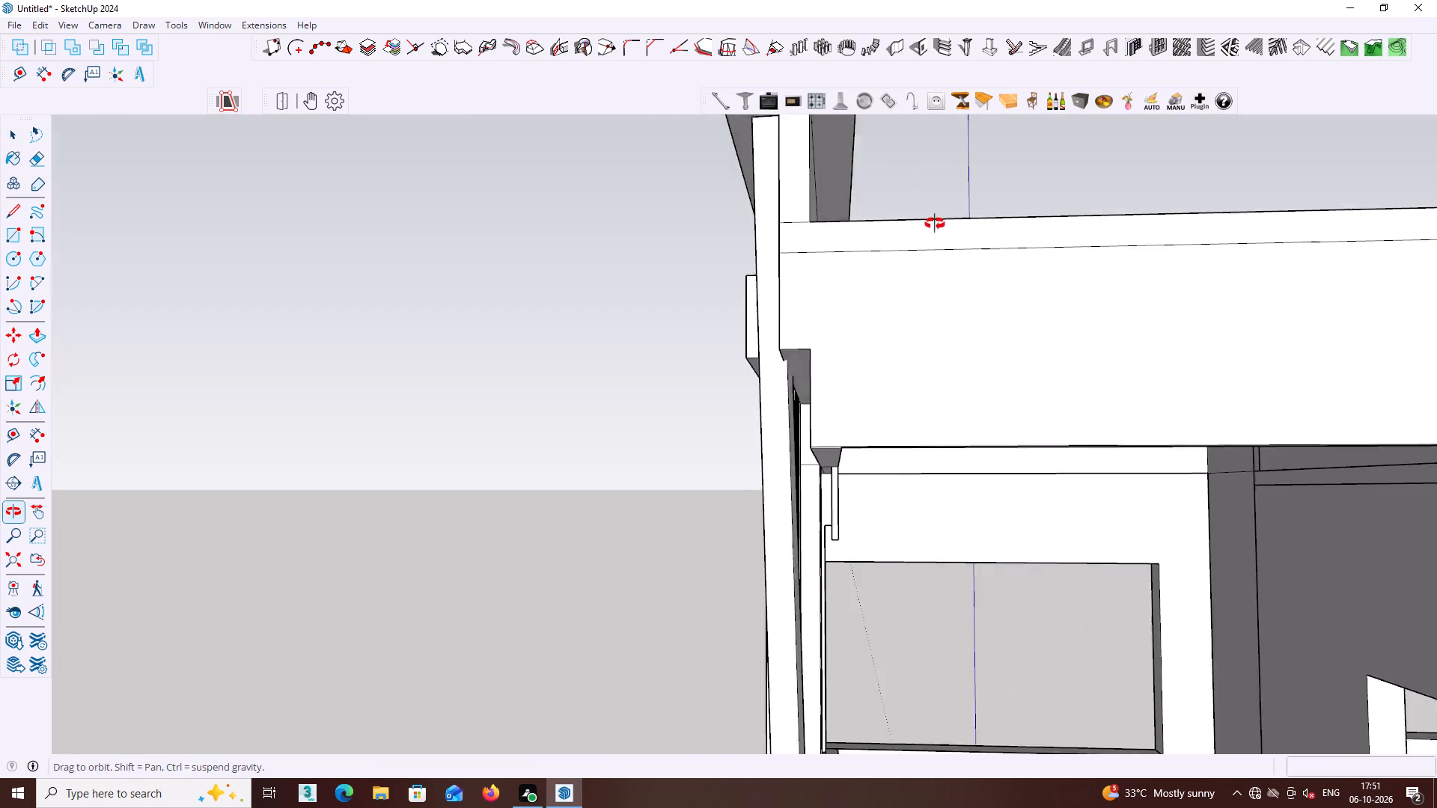
pyautogui.moveTo(935, 224); pyautogui.dragTo(900, 279, button='middle')
pyautogui.scroll(2, 761, 254)
pyautogui.press('space')
pyautogui.moveTo(756, 226); pyautogui.dragTo(722, 308, button='middle')
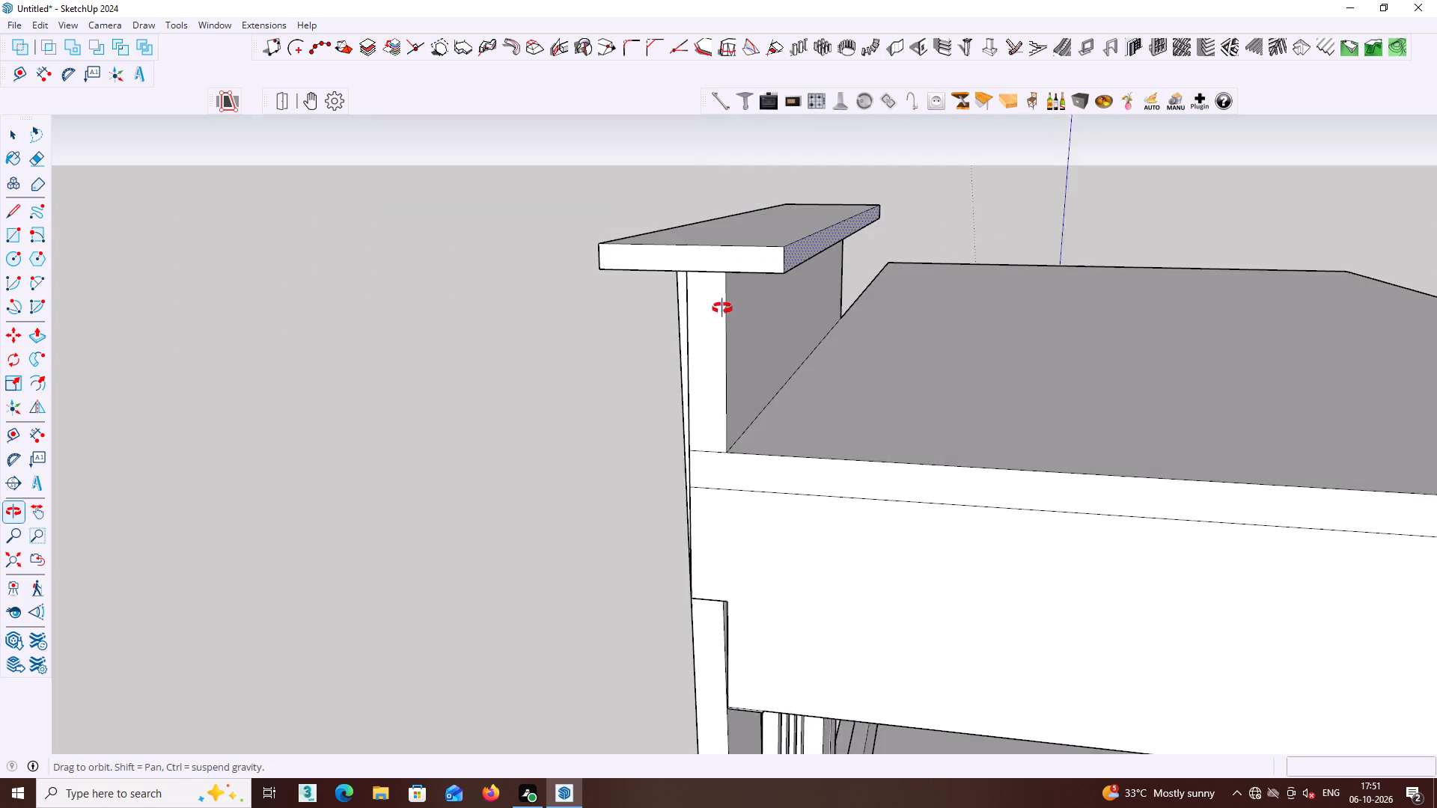
pyautogui.moveTo(722, 308); pyautogui.dragTo(720, 306, button='middle')
pyautogui.scroll(2, 713, 250)
pyautogui.click(738, 269)
pyautogui.press('p')
pyautogui.doubleClick(748, 280)
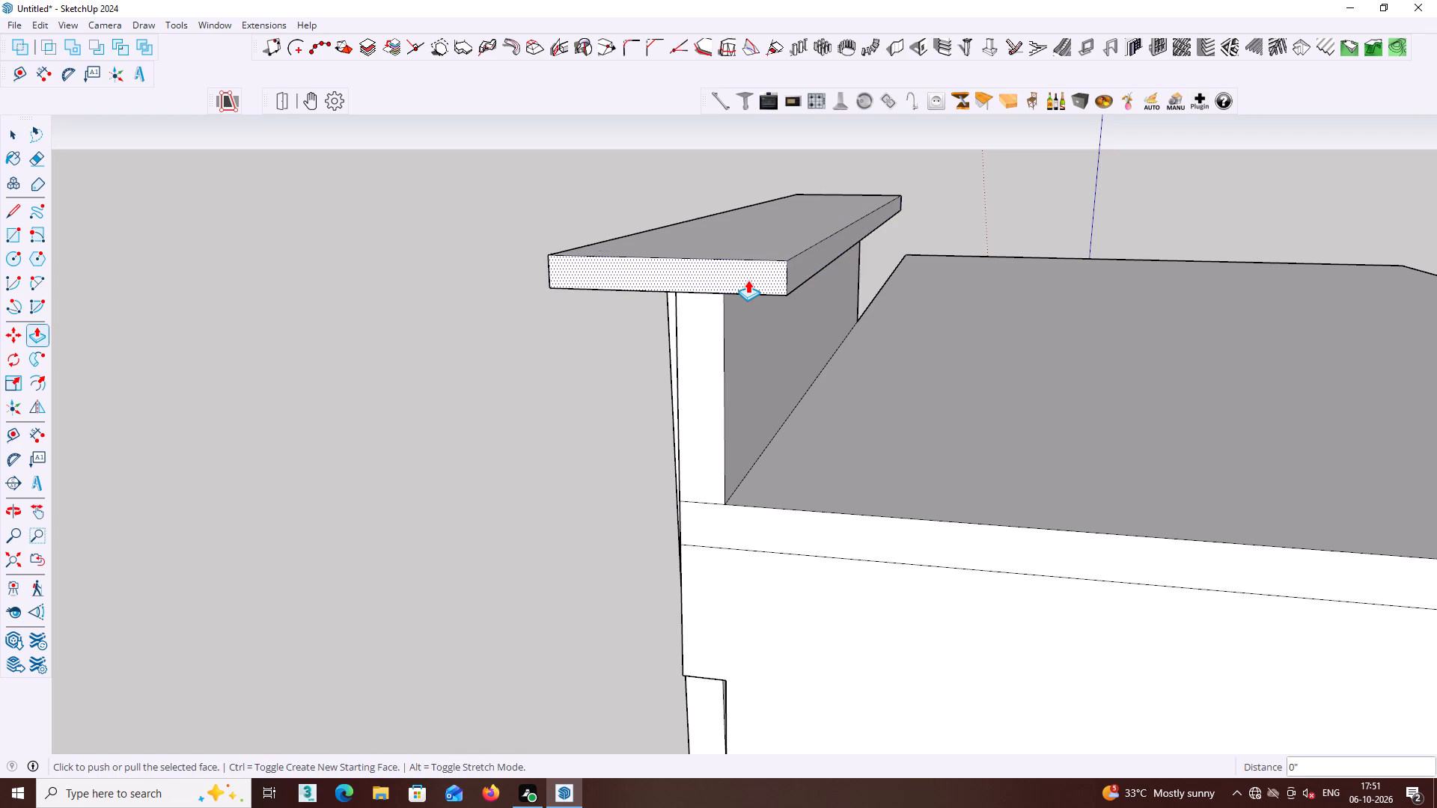
pyautogui.press('space')
# Examine the parapet cap and the whole house from several sides, then the upper block's large corner openings up close.
pyautogui.moveTo(644, 343); pyautogui.dragTo(998, 358, button='middle')
pyautogui.moveTo(986, 353); pyautogui.dragTo(965, 268, button='middle')
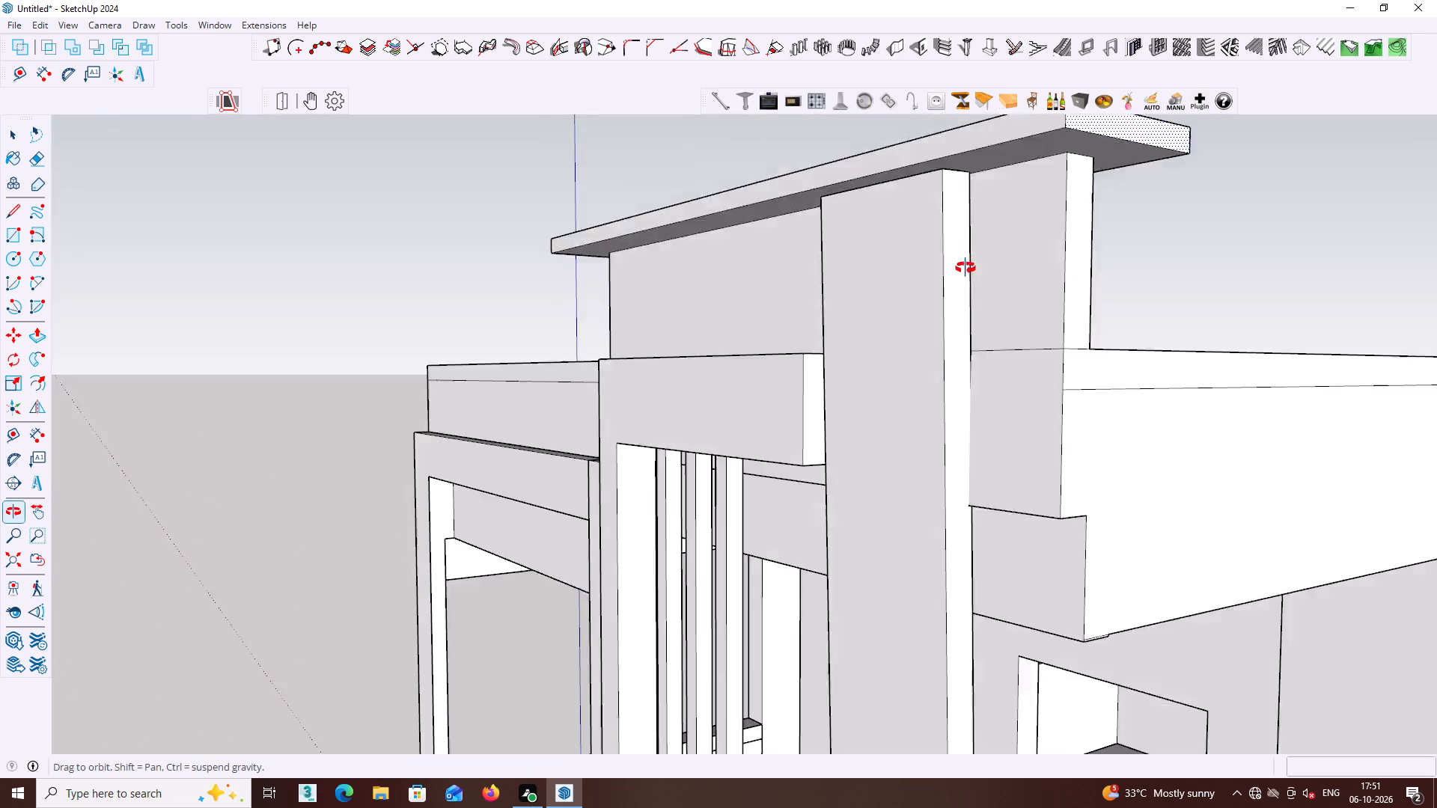
pyautogui.moveTo(965, 268); pyautogui.dragTo(1136, 367, button='middle')
pyautogui.scroll(-3, 1133, 362)
pyautogui.click(1319, 437)
pyautogui.moveTo(1287, 453); pyautogui.dragTo(1435, 408, button='middle')
pyautogui.scroll(-4, 1436, 408)
pyautogui.moveTo(1435, 408); pyautogui.dragTo(1436, 408, button='middle')
pyautogui.scroll(-2, 1228, 406)
pyautogui.keyDown('shift'); pyautogui.moveTo(1236, 426); pyautogui.dragTo(895, 409, button='middle'); pyautogui.keyUp('shift')
pyautogui.scroll(-5, 888, 429)
pyautogui.middleClick(888, 429)
pyautogui.moveTo(888, 506); pyautogui.dragTo(997, 446, button='middle')
pyautogui.moveTo(989, 474); pyautogui.dragTo(864, 428, button='middle')
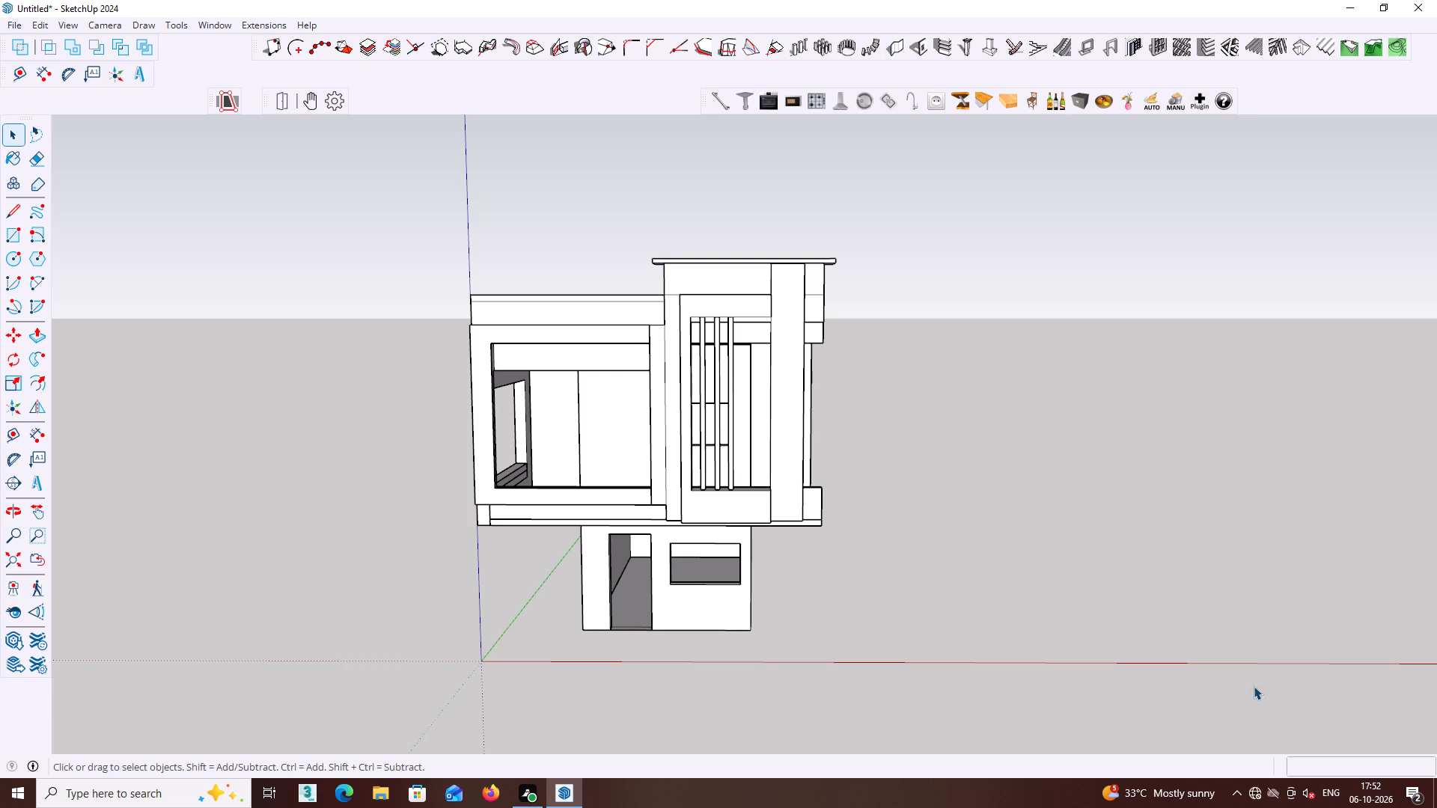
pyautogui.moveTo(718, 316); pyautogui.dragTo(550, 344, button='middle')
pyautogui.moveTo(631, 367); pyautogui.dragTo(592, 400, button='middle')
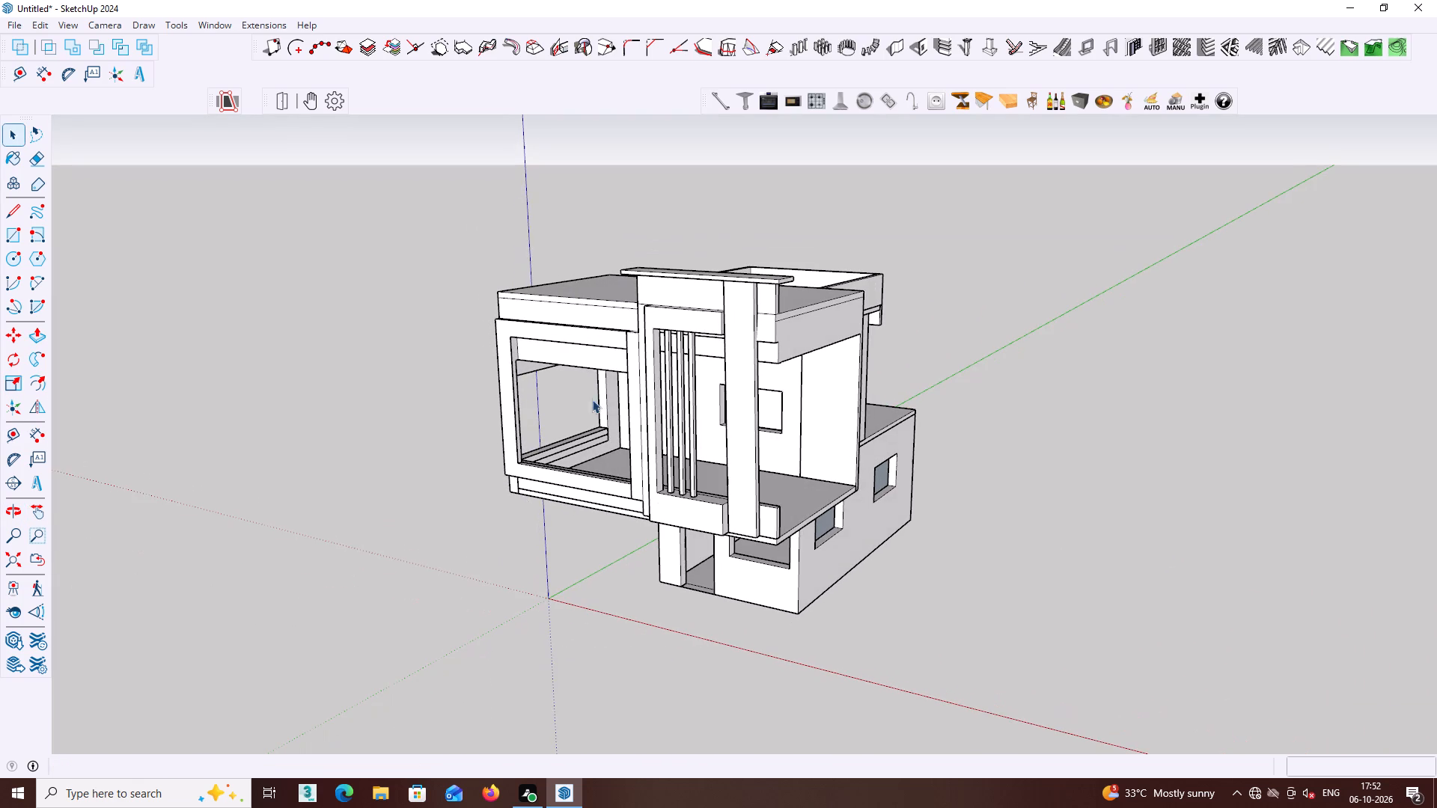
pyautogui.moveTo(676, 438); pyautogui.dragTo(888, 443, button='middle')
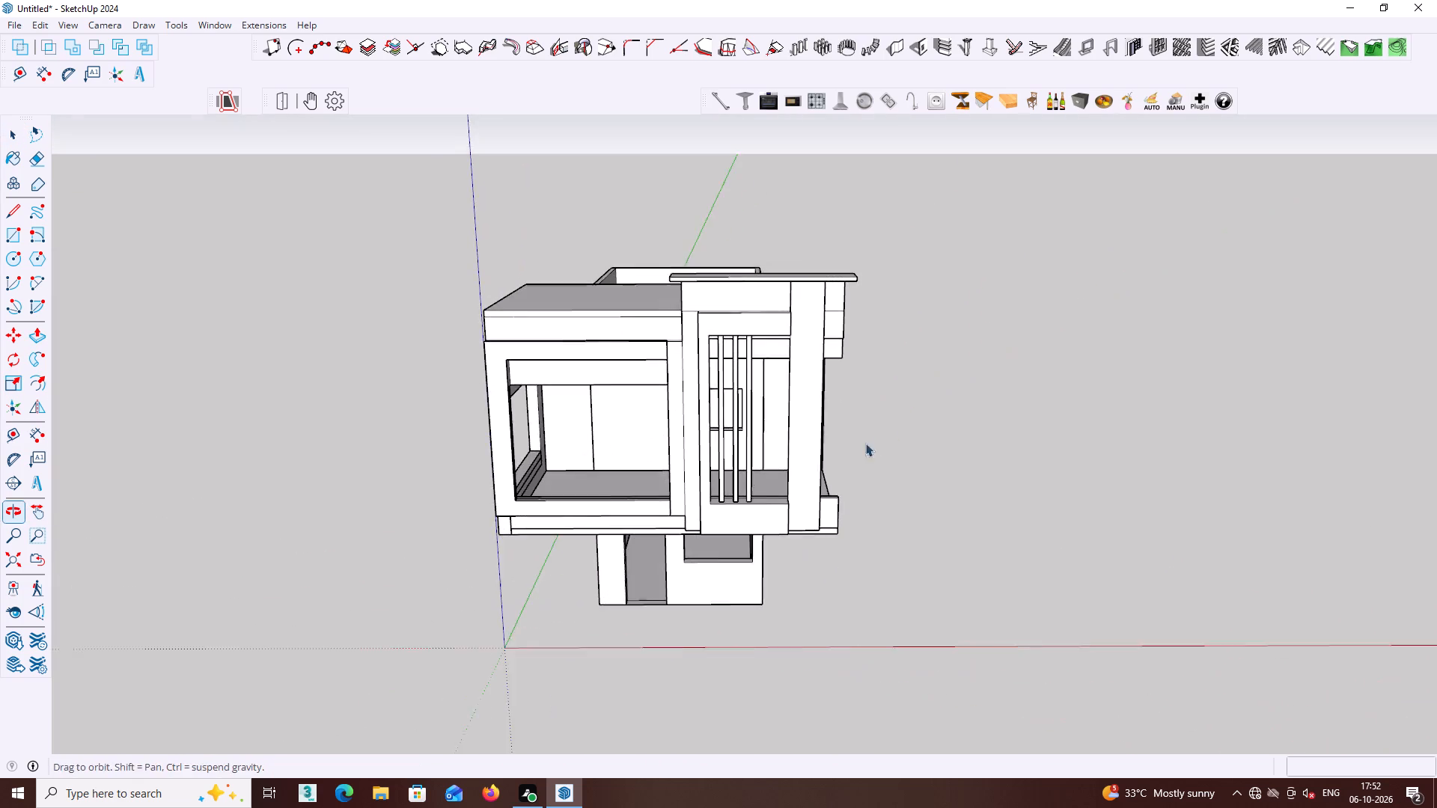
pyautogui.moveTo(831, 456); pyautogui.dragTo(732, 429, button='middle')
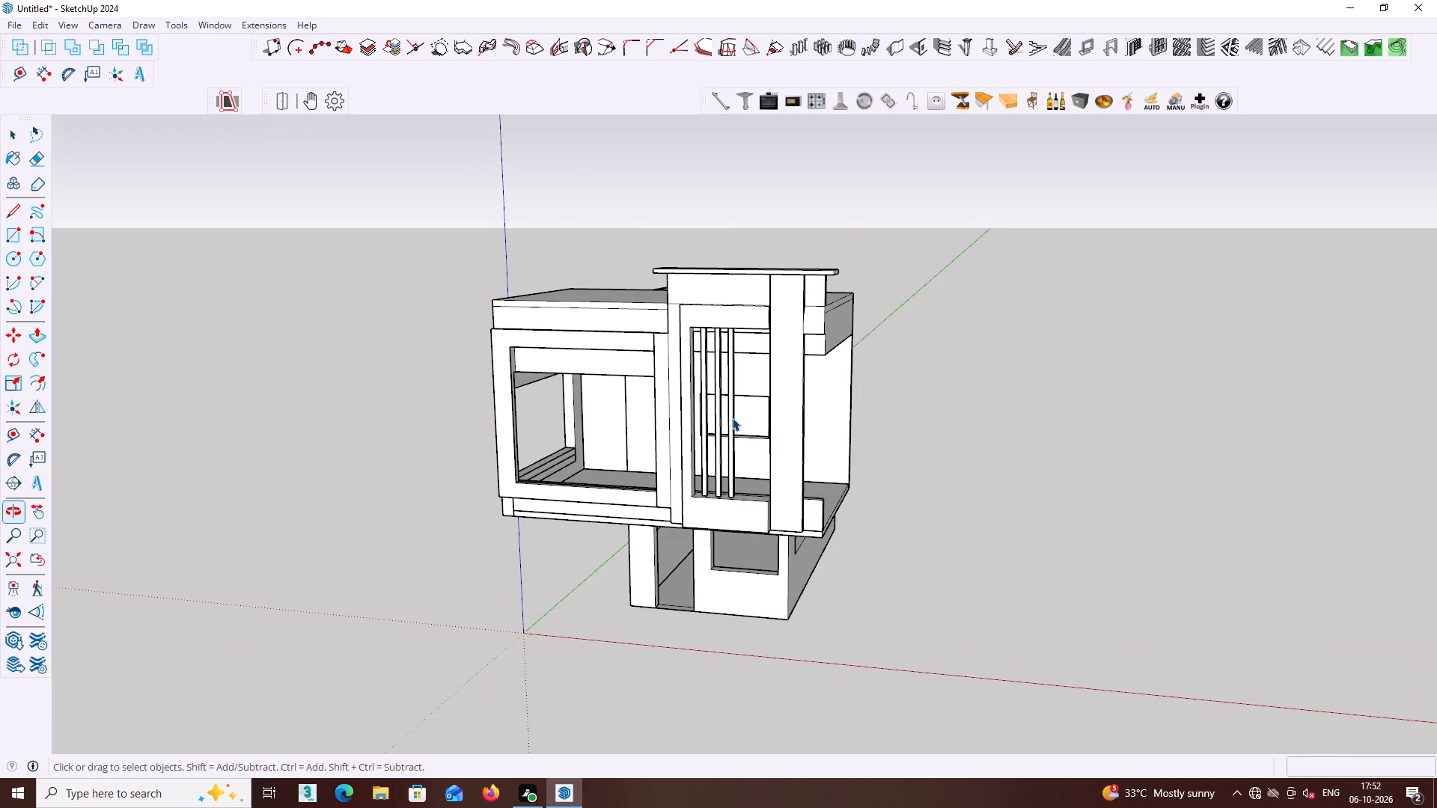
pyautogui.scroll(2, 731, 416)
pyautogui.moveTo(744, 426); pyautogui.dragTo(1043, 457, button='middle')
pyautogui.scroll(5, 612, 460)
pyautogui.moveTo(716, 420); pyautogui.dragTo(811, 325, button='middle')
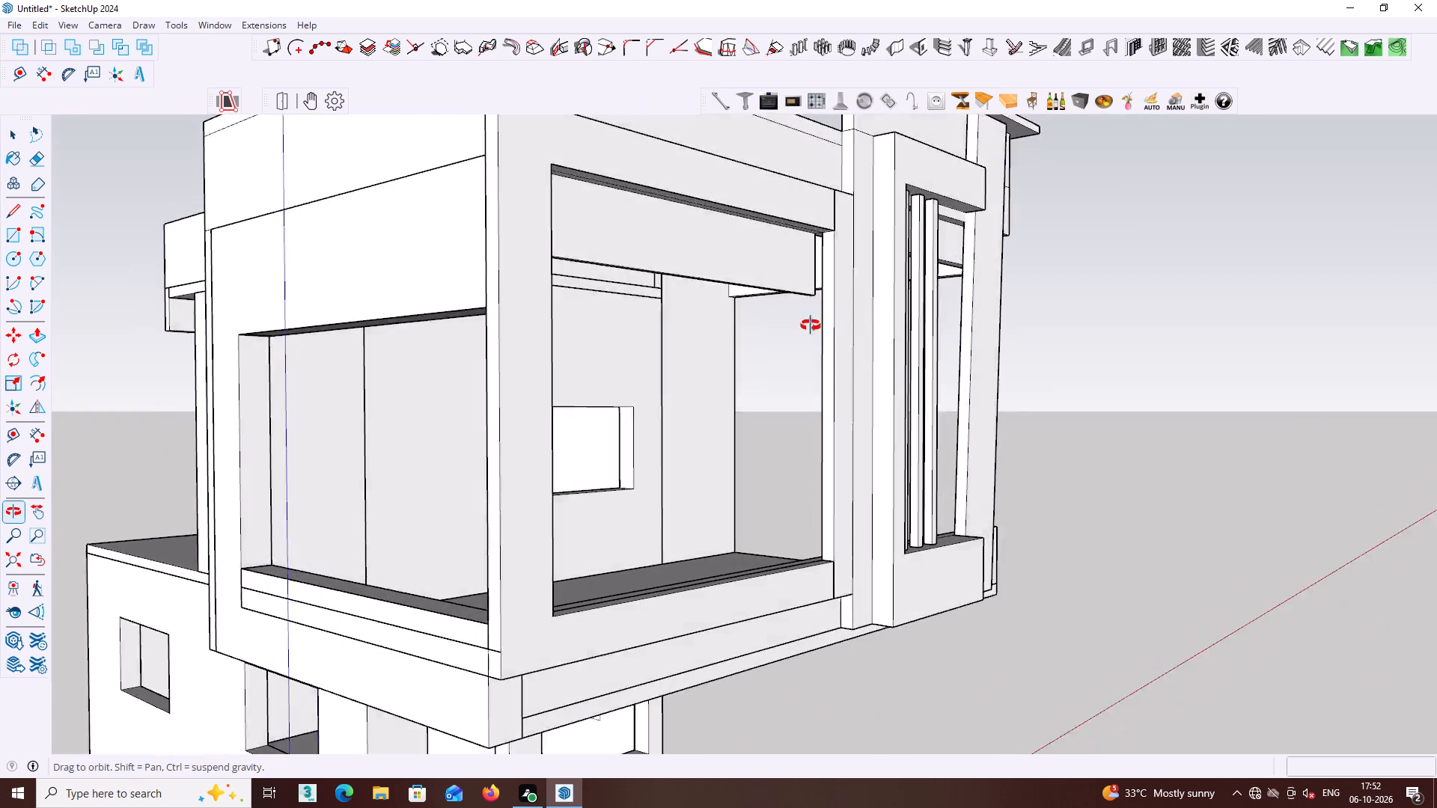
pyautogui.moveTo(811, 325); pyautogui.dragTo(713, 353, button='middle')
pyautogui.scroll(2, 685, 397)
pyautogui.moveTo(685, 397); pyautogui.dragTo(751, 408, button='middle')
pyautogui.moveTo(707, 408); pyautogui.dragTo(762, 378, button='middle')
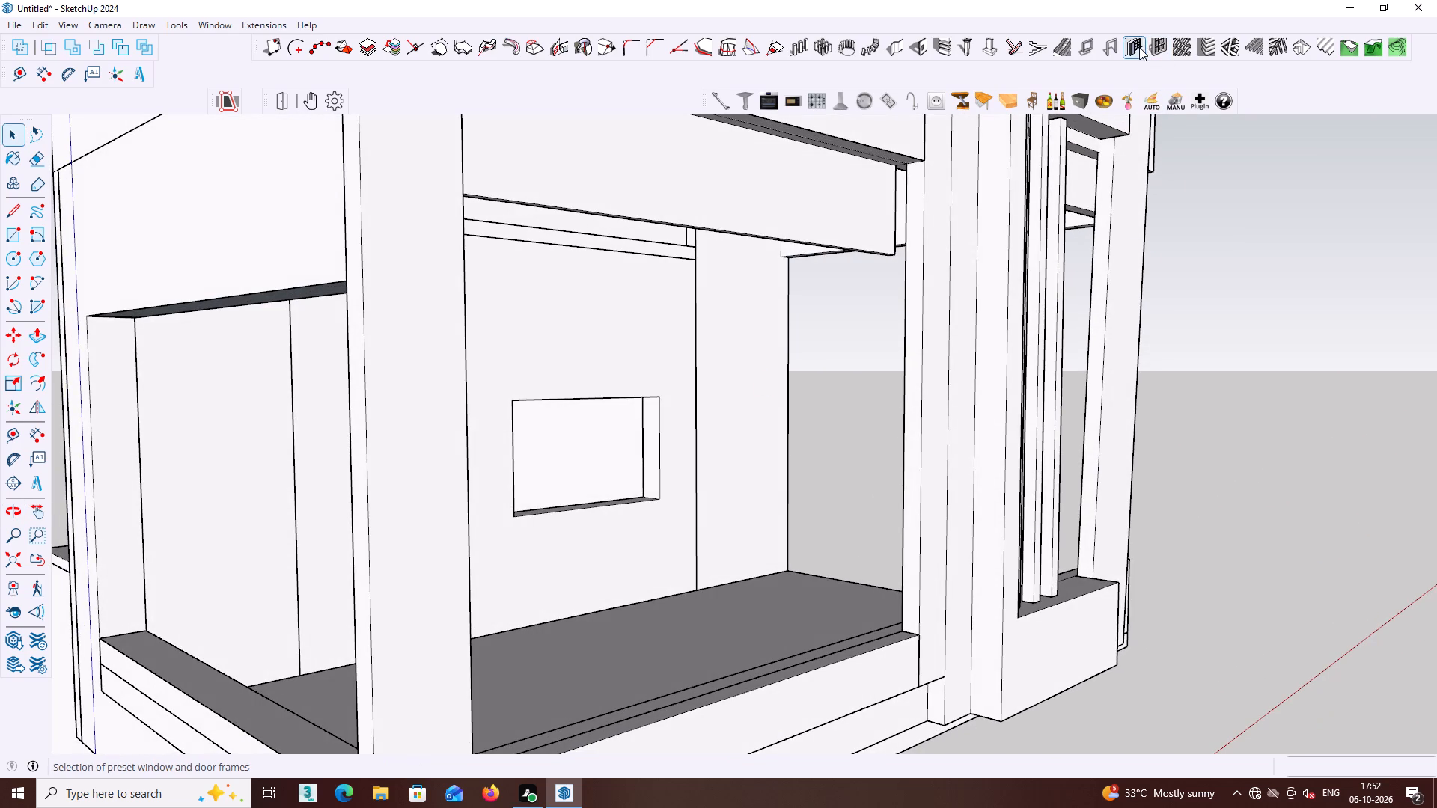
# Start a preset rectangular door/window frame with an overall width of 5', frame depth of 5" and frame width of 5".
pyautogui.click(1136, 47)
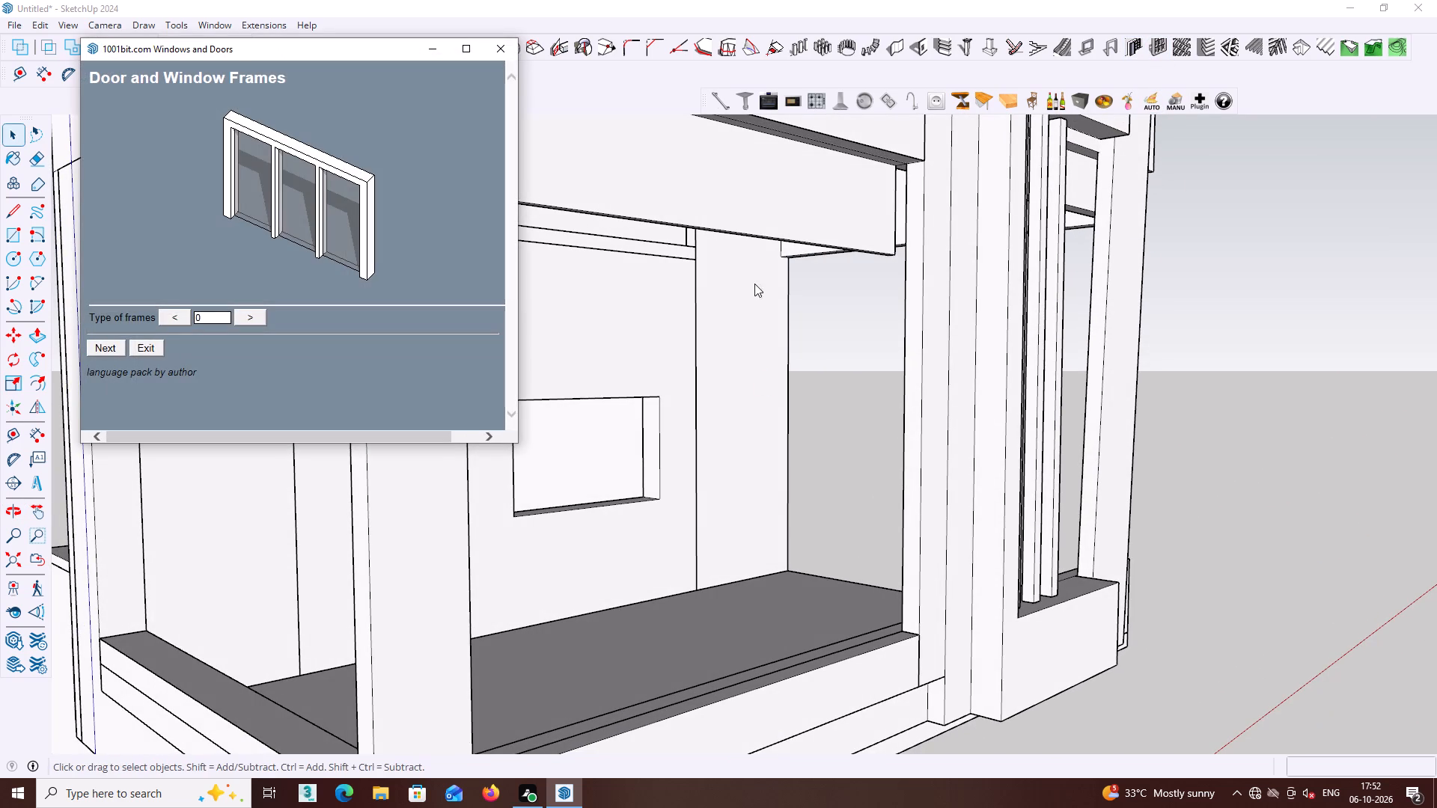
pyautogui.click(110, 346)
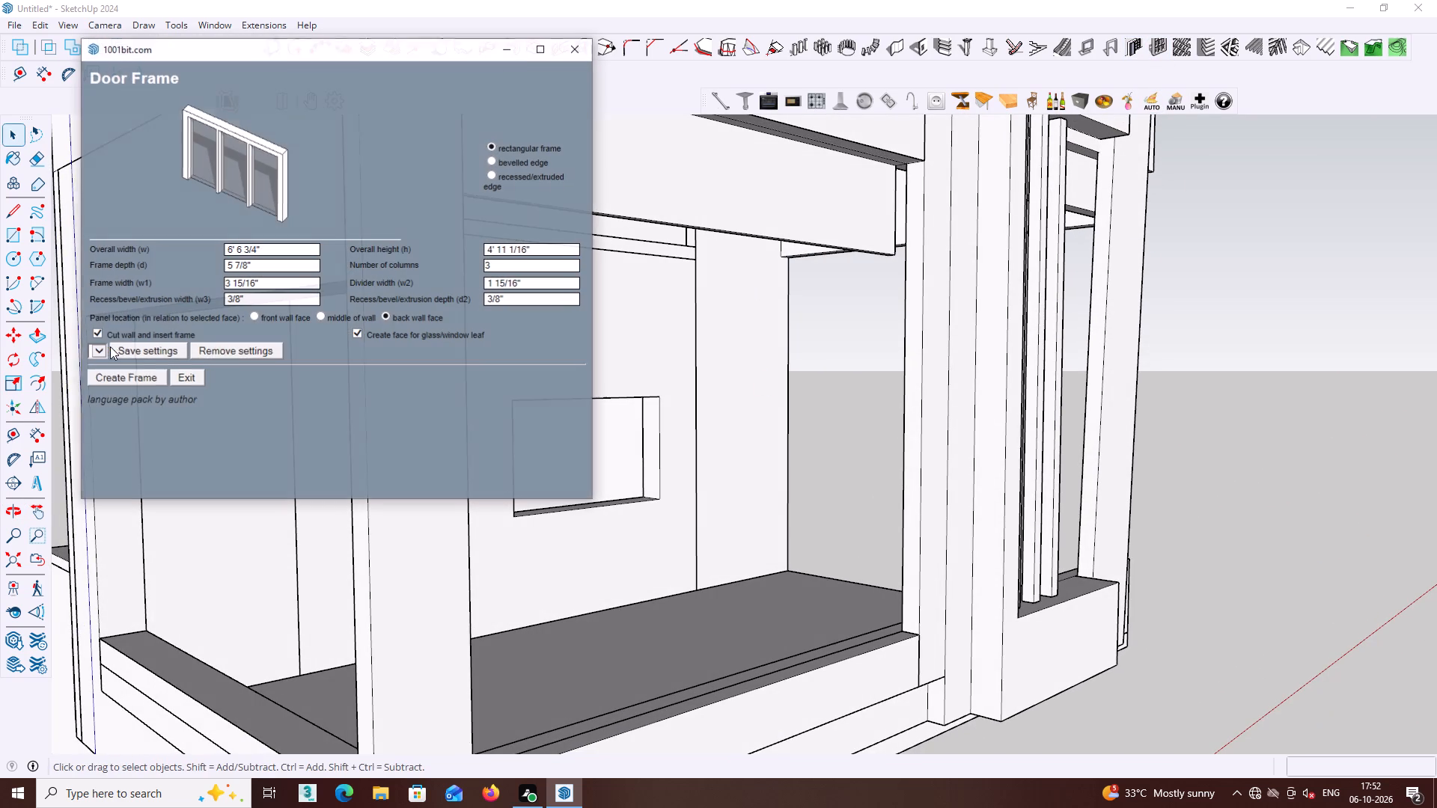
pyautogui.click(266, 251)
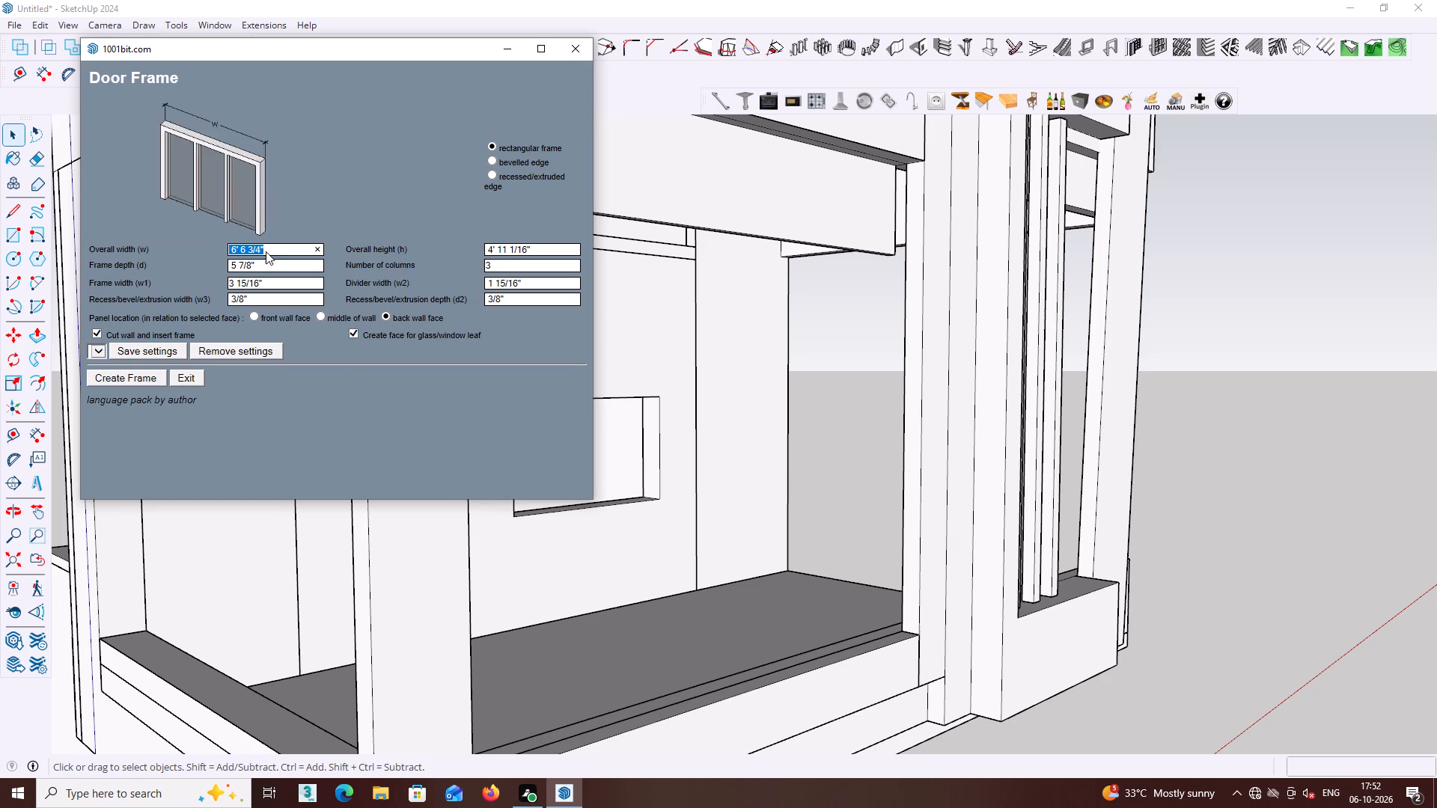
pyautogui.press('BackSpace')
pyautogui.write("5'")
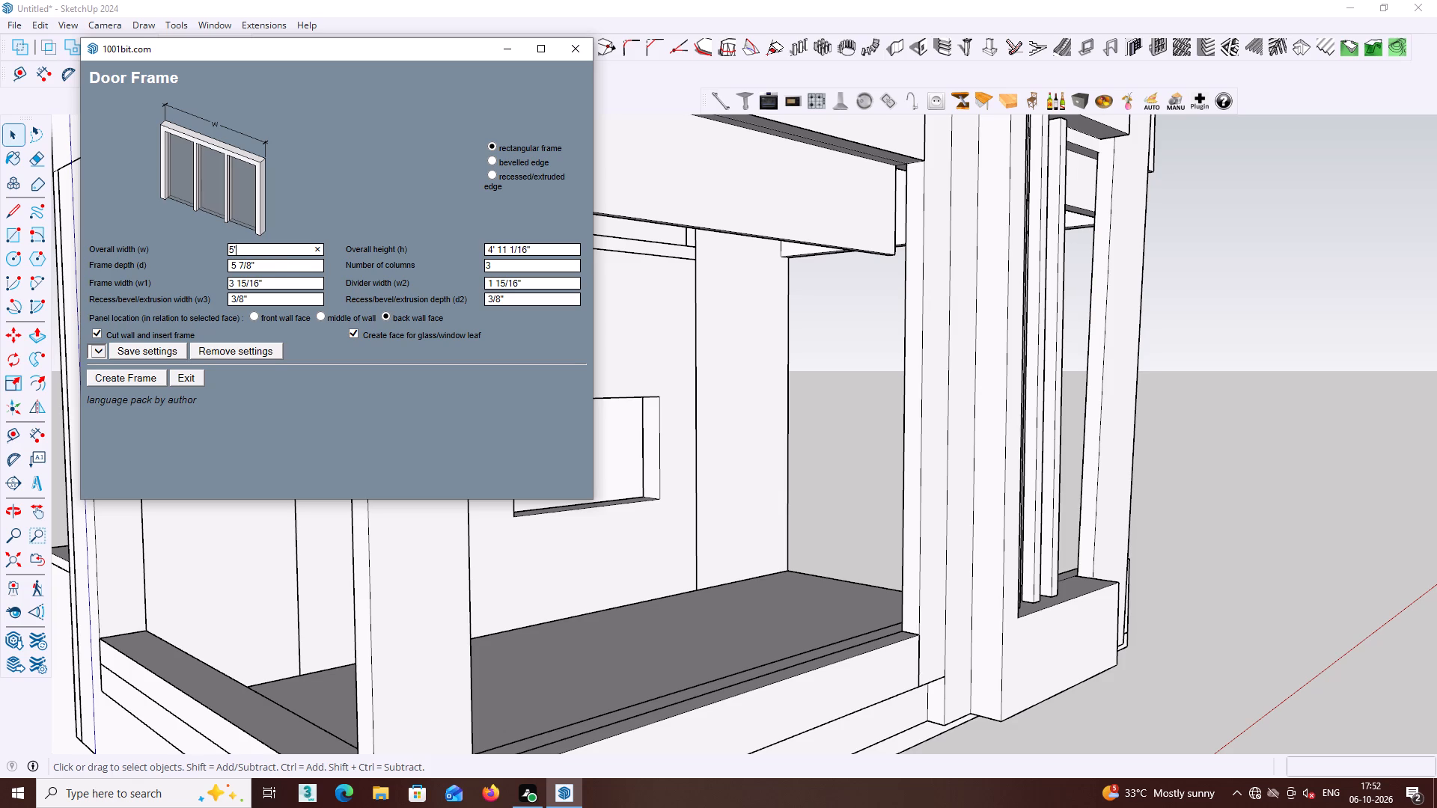
pyautogui.click(281, 265)
pyautogui.press('BackSpace')
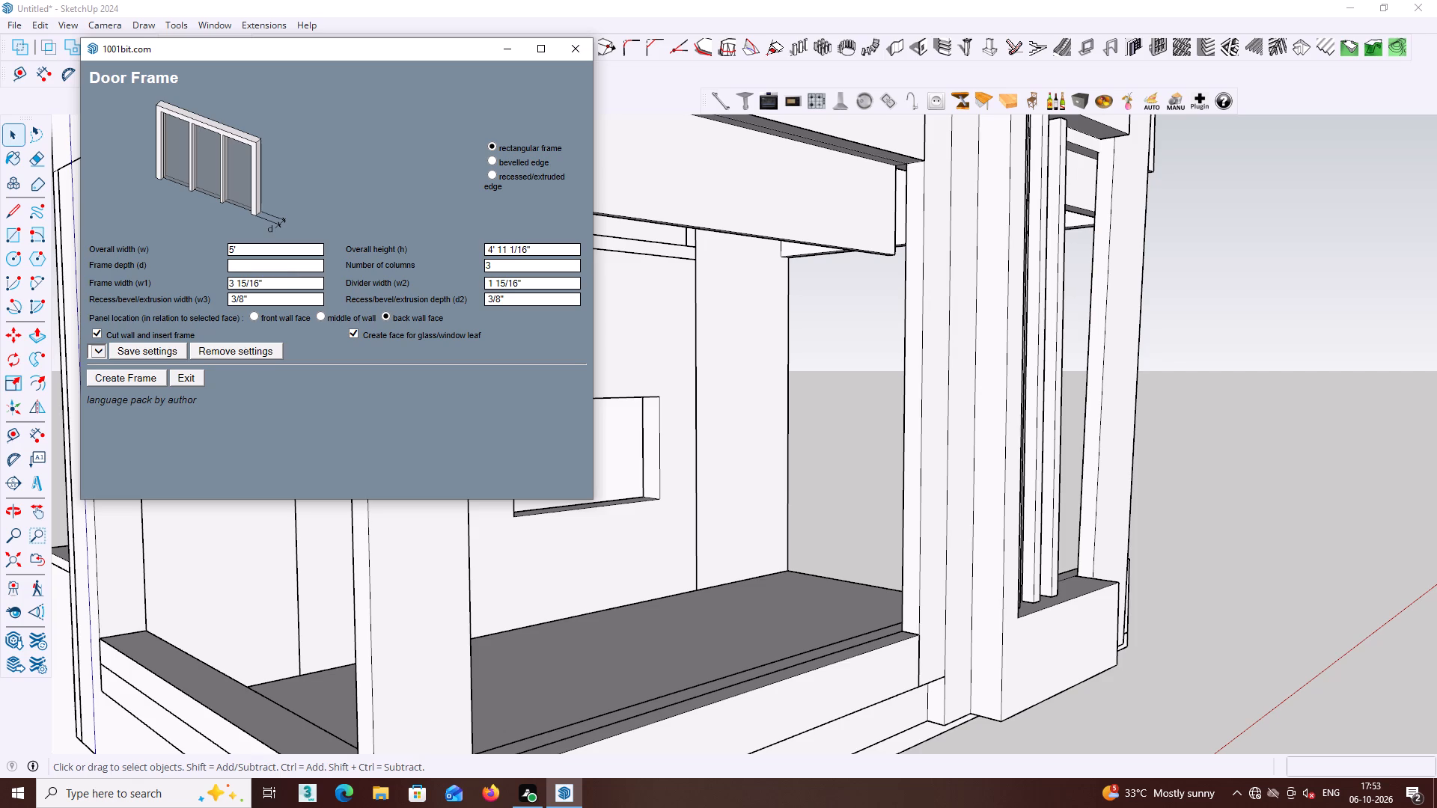
pyautogui.press('5')
pyautogui.press('Return')
pyautogui.press('BackSpace')
pyautogui.write('5"')
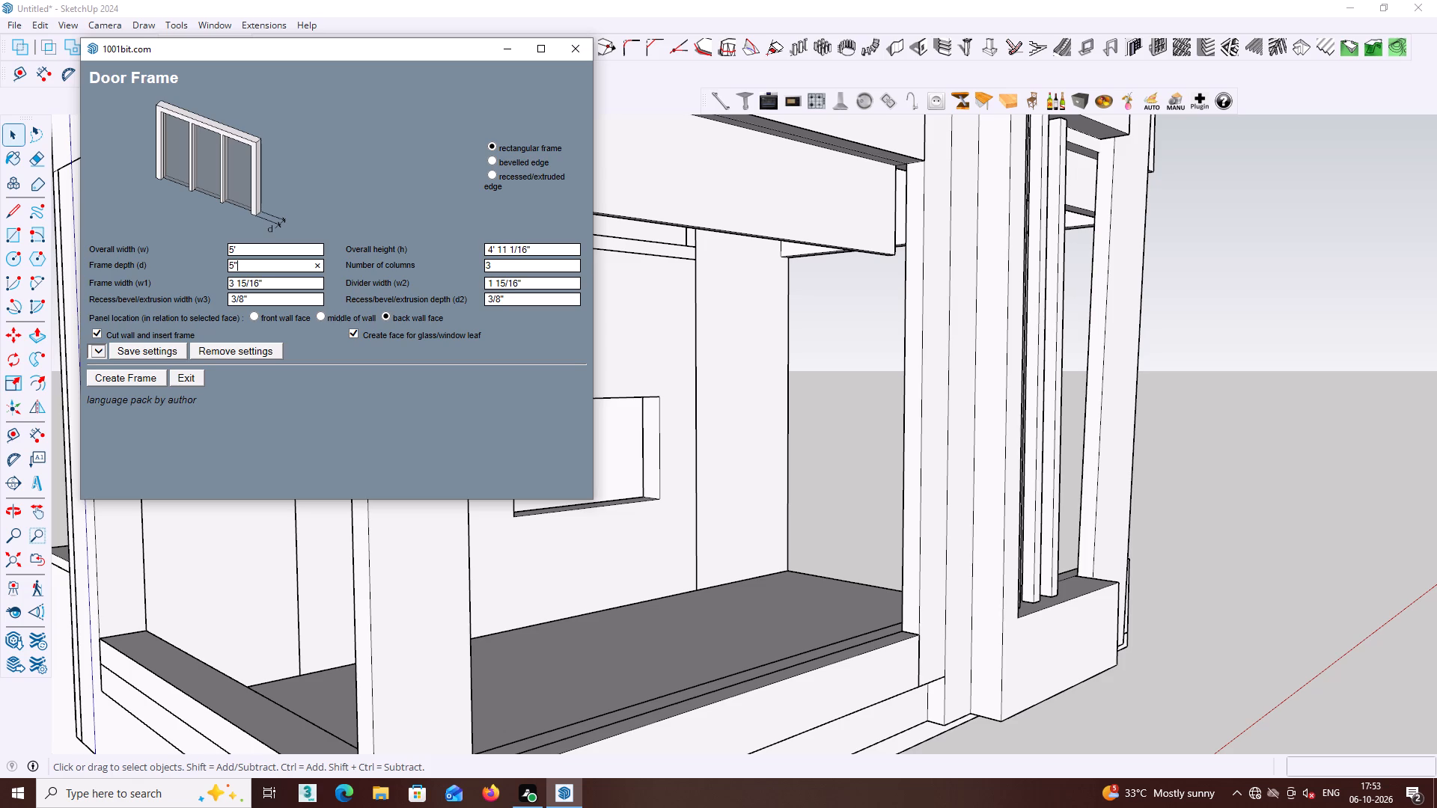
pyautogui.click(264, 285)
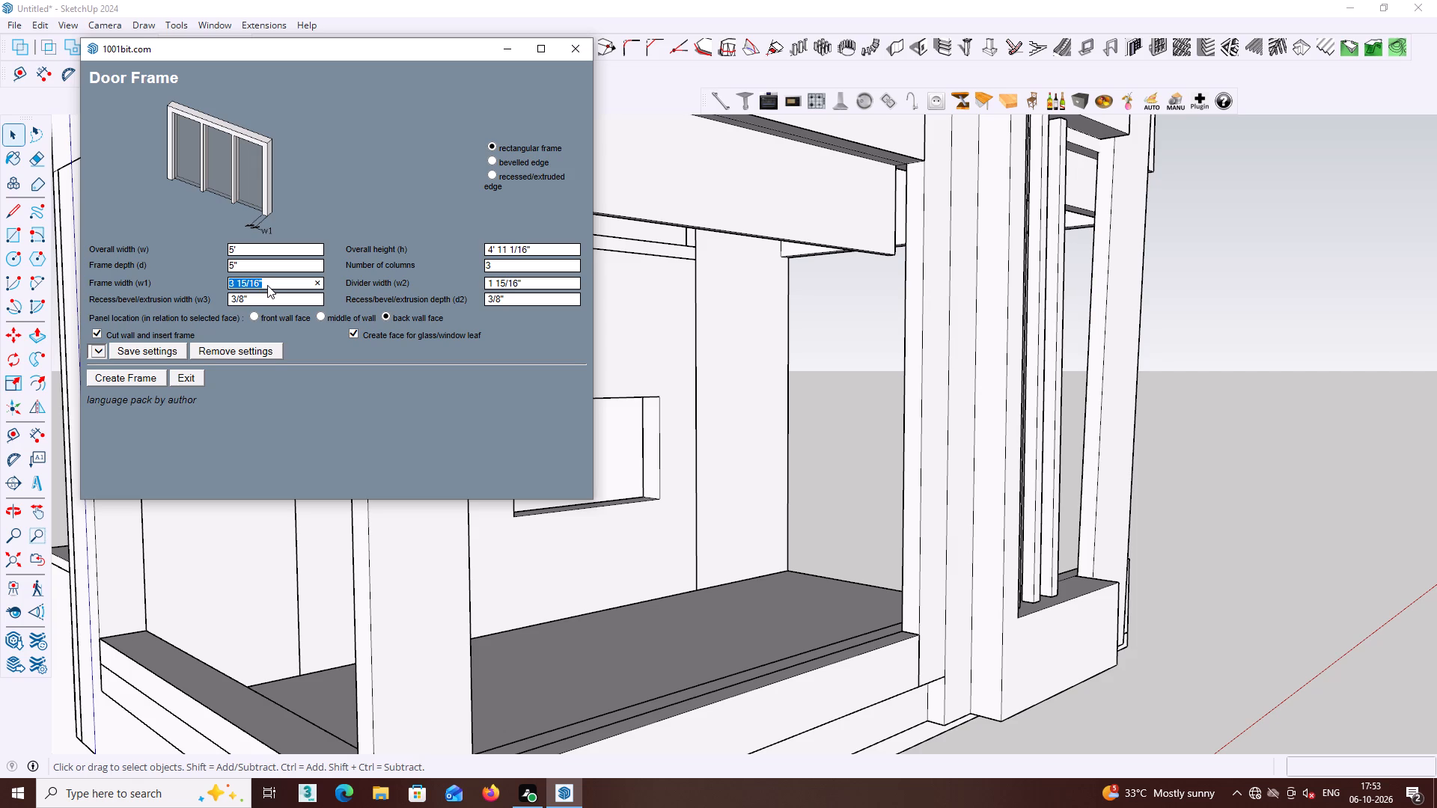
pyautogui.press('BackSpace')
pyautogui.press('5')
pyautogui.hotkey('shift', '"')
# Create the frame with overall height 3', 2 columns, divider width 2.5" and the panel located in the middle of the wall.
pyautogui.click(537, 248)
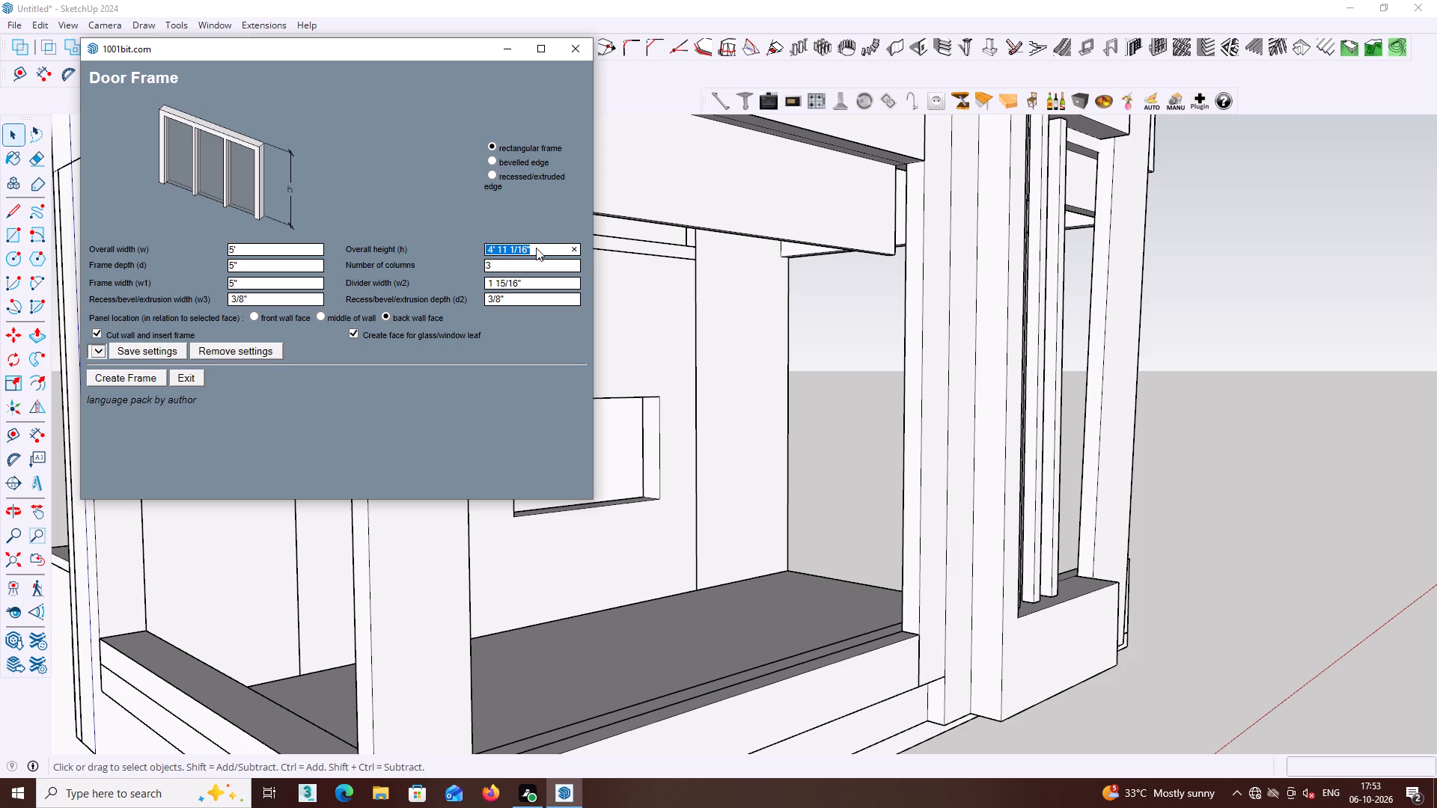
pyautogui.press('BackSpace')
pyautogui.press('3')
pyautogui.press("'")
pyautogui.click(498, 267)
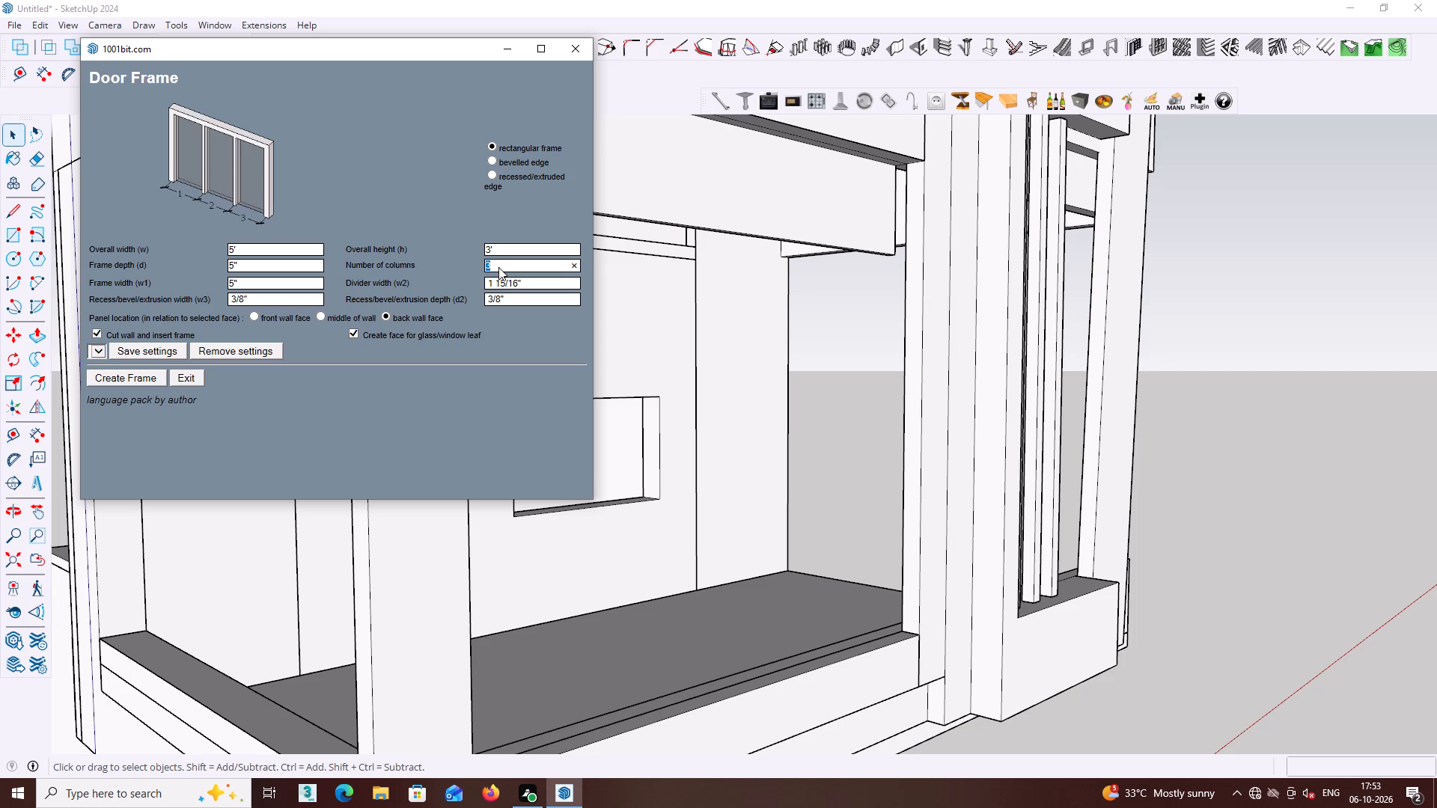
pyautogui.press('2')
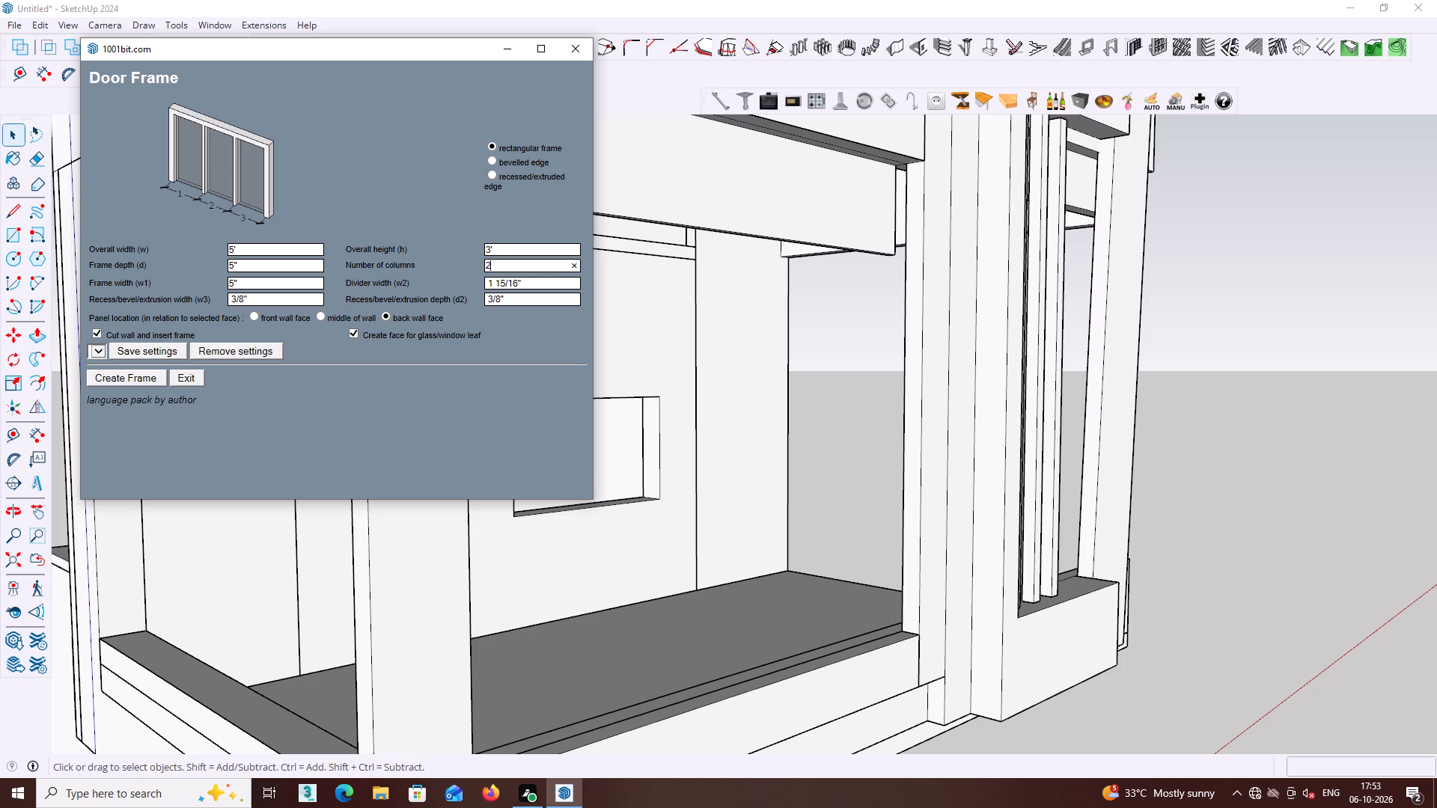
pyautogui.click(530, 281)
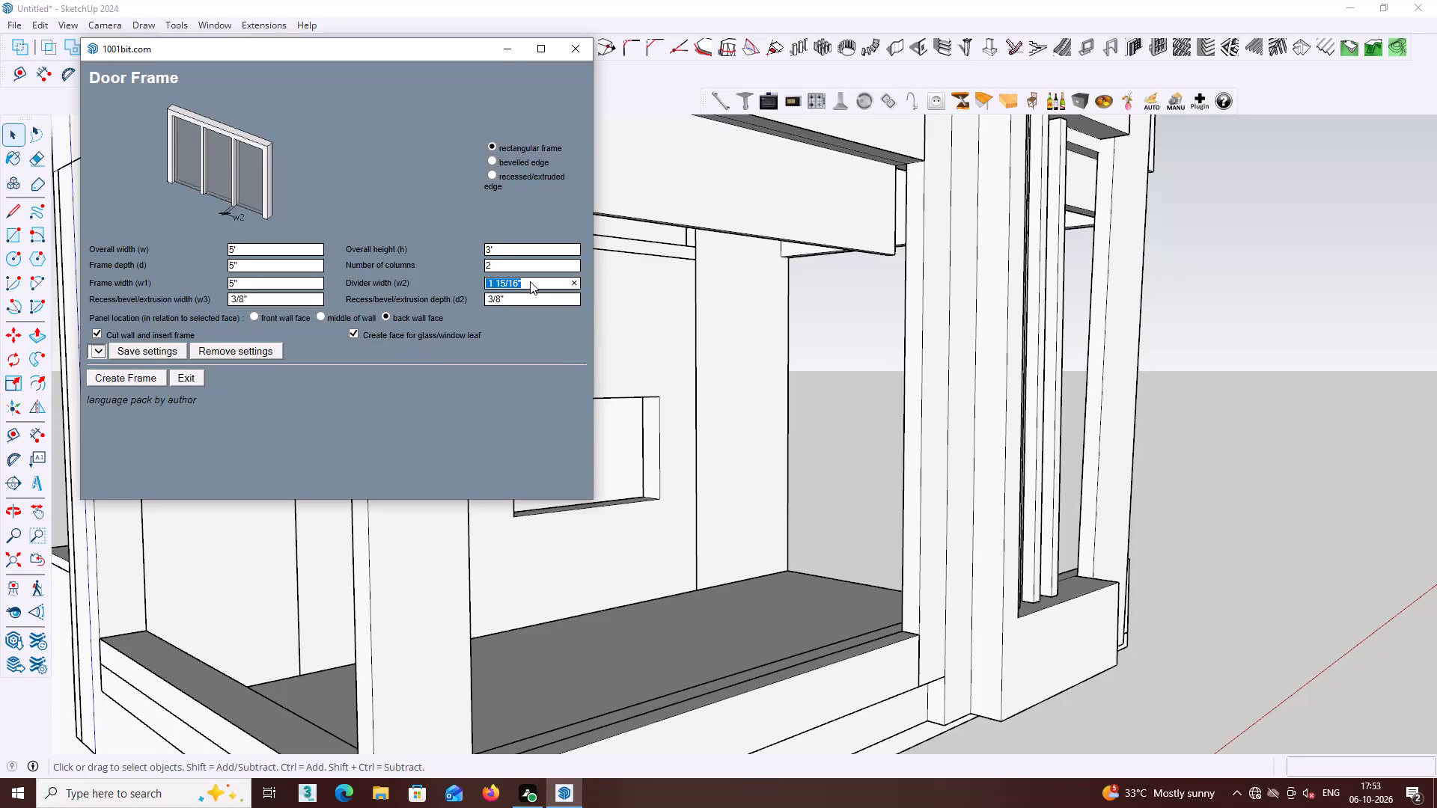
pyautogui.press('BackSpace')
pyautogui.write('2.5"')
pyautogui.click(284, 296)
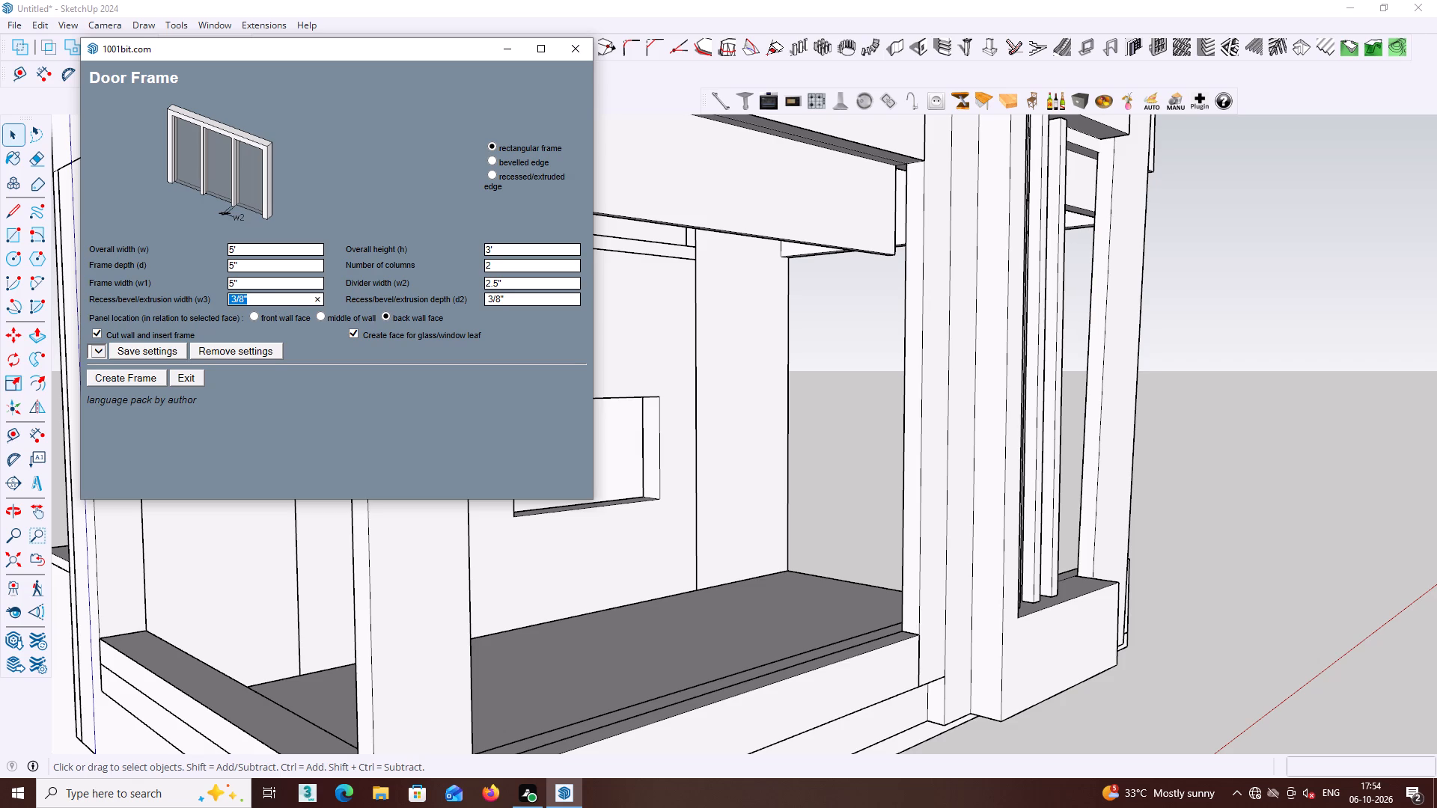
pyautogui.click(320, 318)
pyautogui.click(120, 379)
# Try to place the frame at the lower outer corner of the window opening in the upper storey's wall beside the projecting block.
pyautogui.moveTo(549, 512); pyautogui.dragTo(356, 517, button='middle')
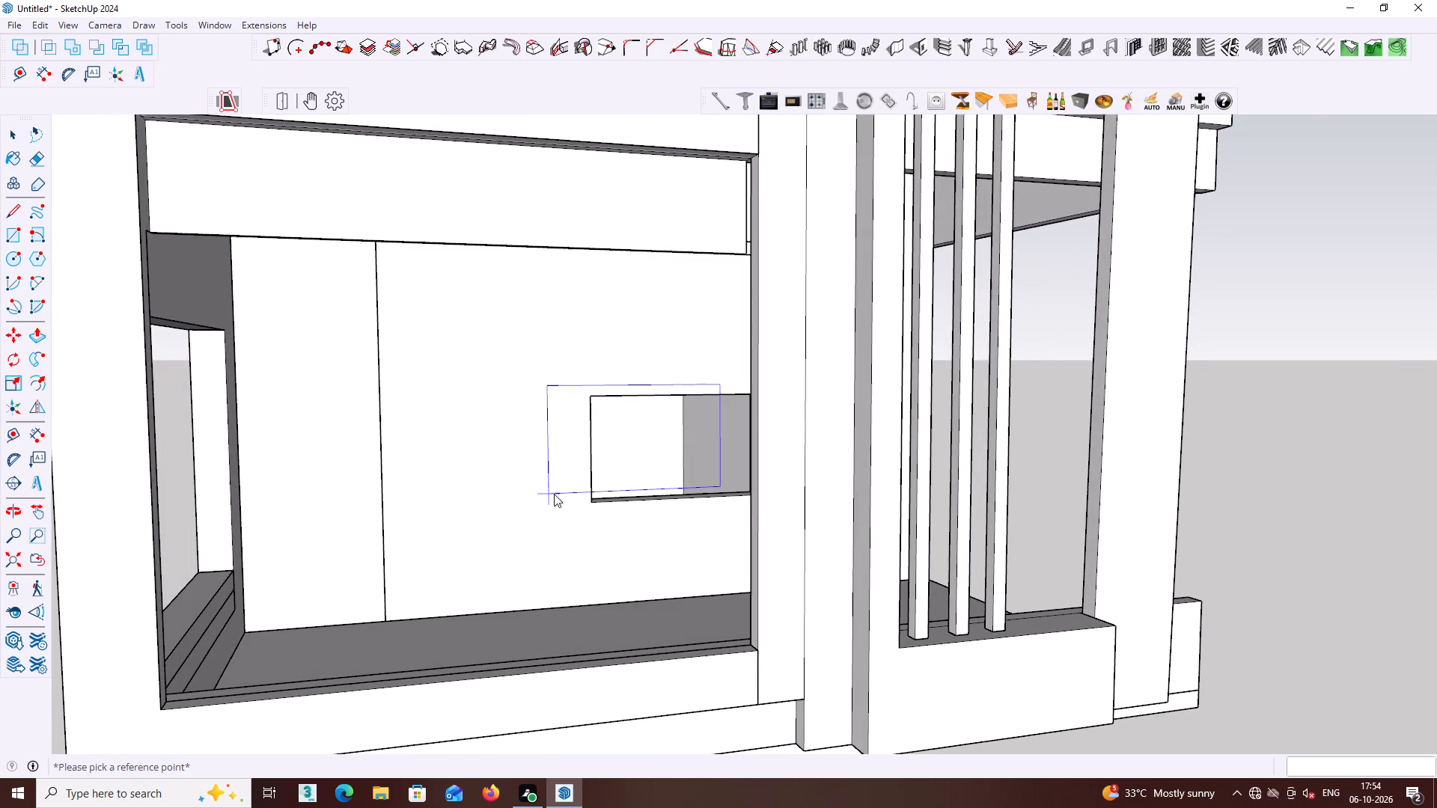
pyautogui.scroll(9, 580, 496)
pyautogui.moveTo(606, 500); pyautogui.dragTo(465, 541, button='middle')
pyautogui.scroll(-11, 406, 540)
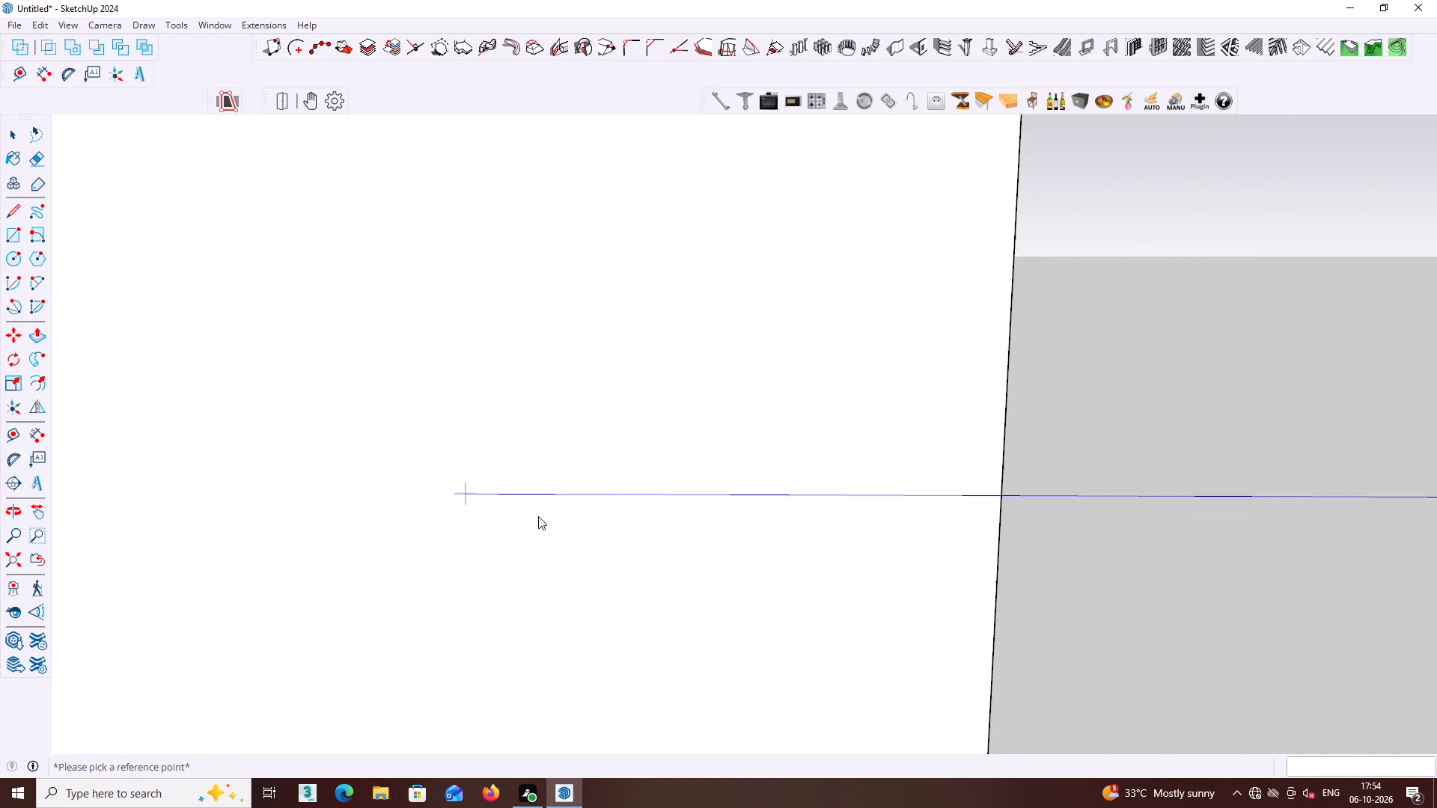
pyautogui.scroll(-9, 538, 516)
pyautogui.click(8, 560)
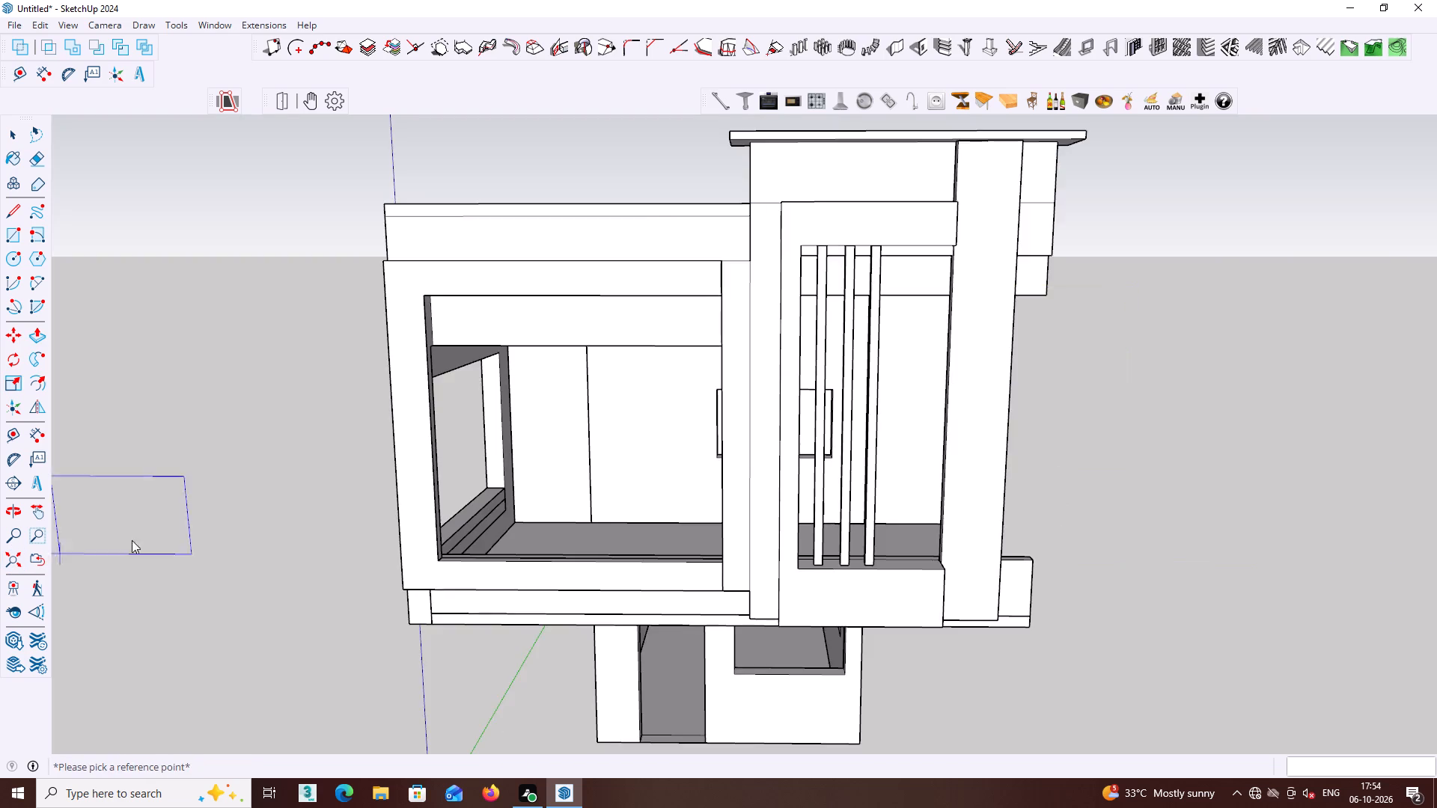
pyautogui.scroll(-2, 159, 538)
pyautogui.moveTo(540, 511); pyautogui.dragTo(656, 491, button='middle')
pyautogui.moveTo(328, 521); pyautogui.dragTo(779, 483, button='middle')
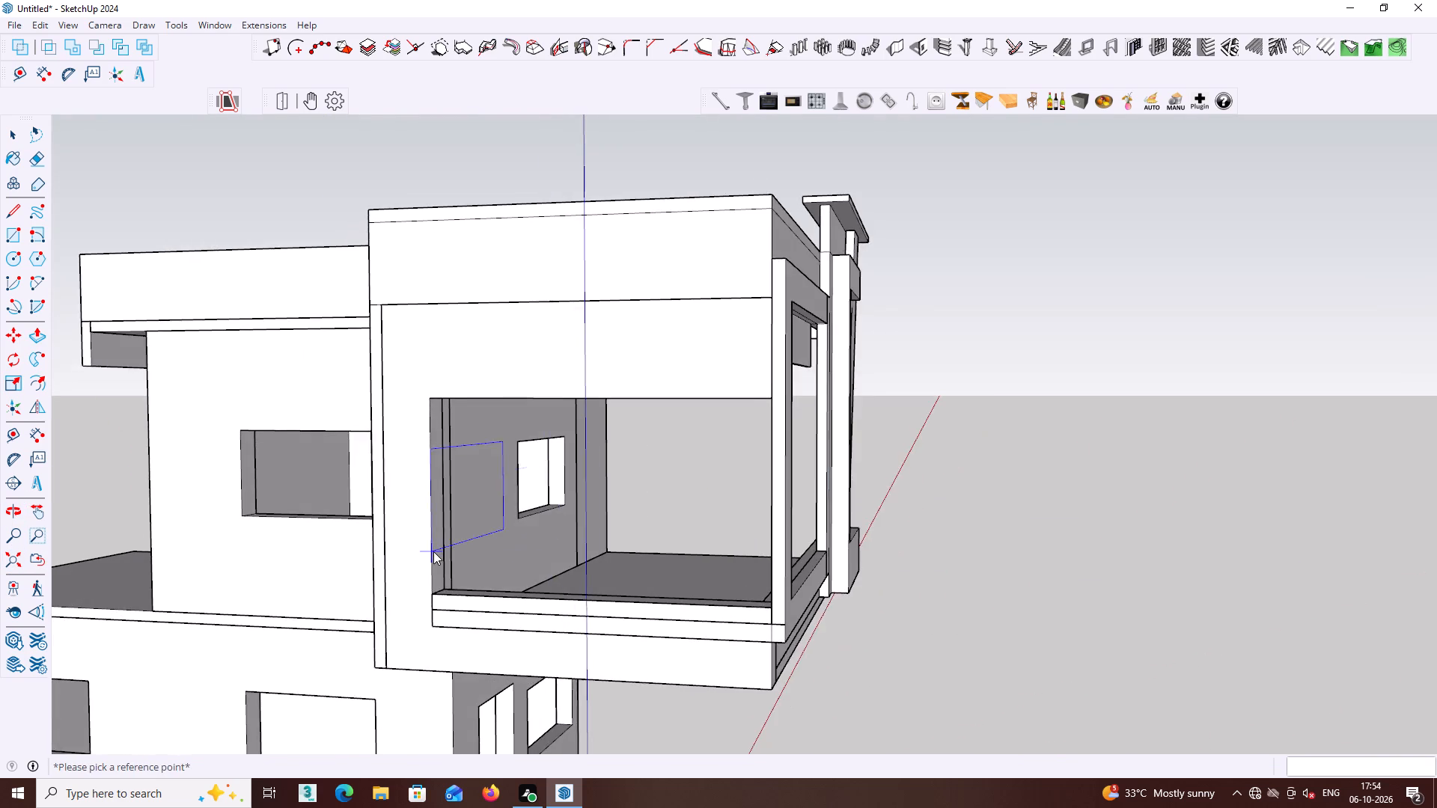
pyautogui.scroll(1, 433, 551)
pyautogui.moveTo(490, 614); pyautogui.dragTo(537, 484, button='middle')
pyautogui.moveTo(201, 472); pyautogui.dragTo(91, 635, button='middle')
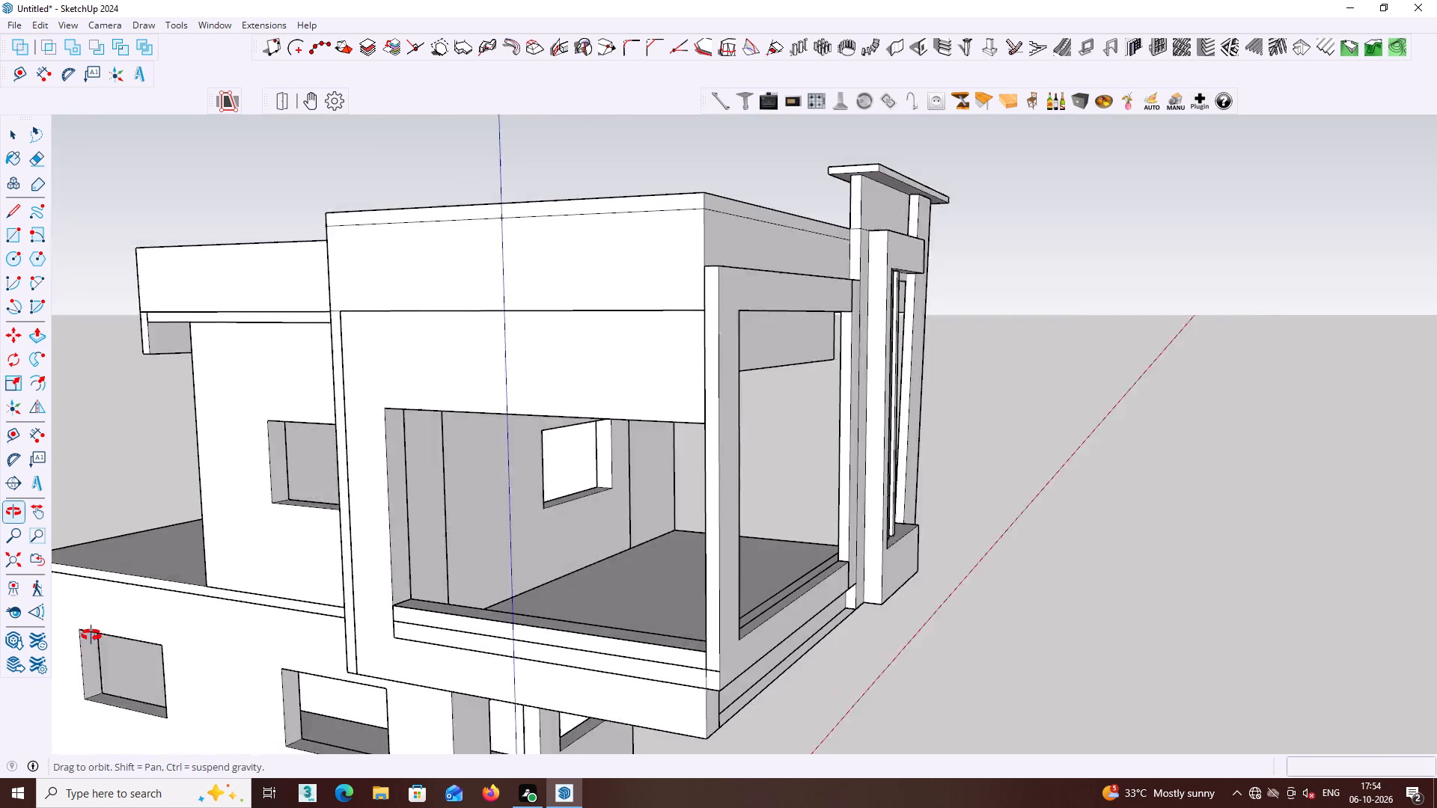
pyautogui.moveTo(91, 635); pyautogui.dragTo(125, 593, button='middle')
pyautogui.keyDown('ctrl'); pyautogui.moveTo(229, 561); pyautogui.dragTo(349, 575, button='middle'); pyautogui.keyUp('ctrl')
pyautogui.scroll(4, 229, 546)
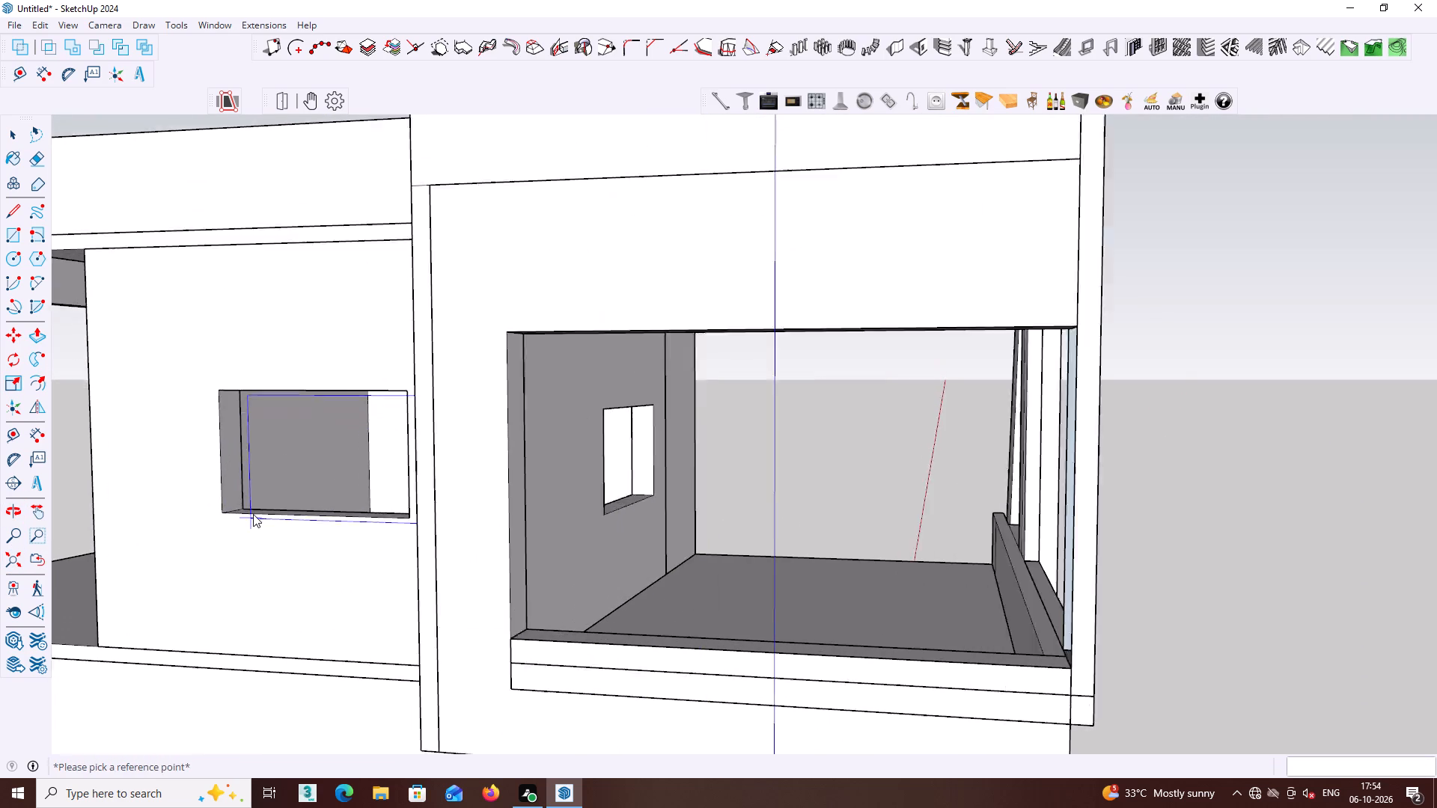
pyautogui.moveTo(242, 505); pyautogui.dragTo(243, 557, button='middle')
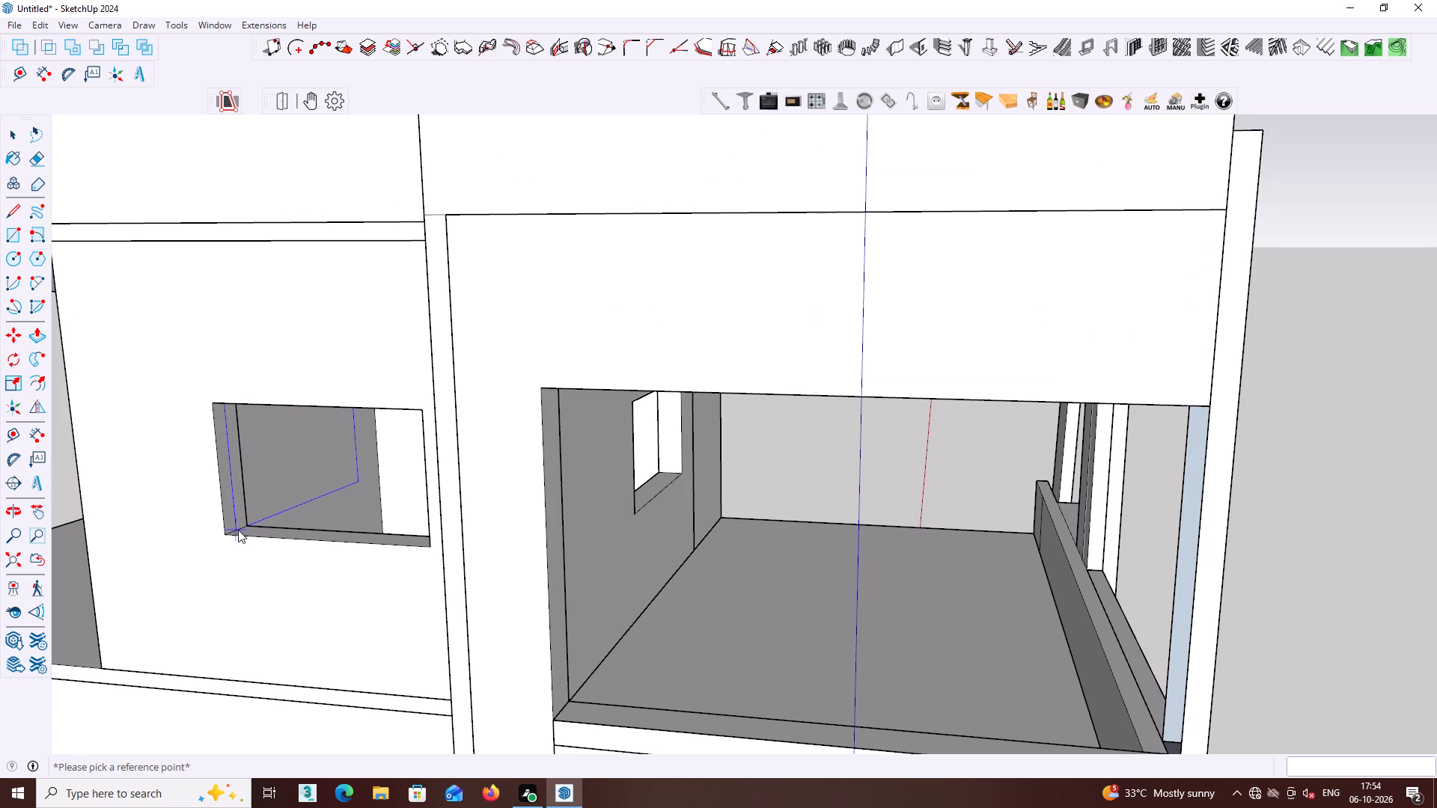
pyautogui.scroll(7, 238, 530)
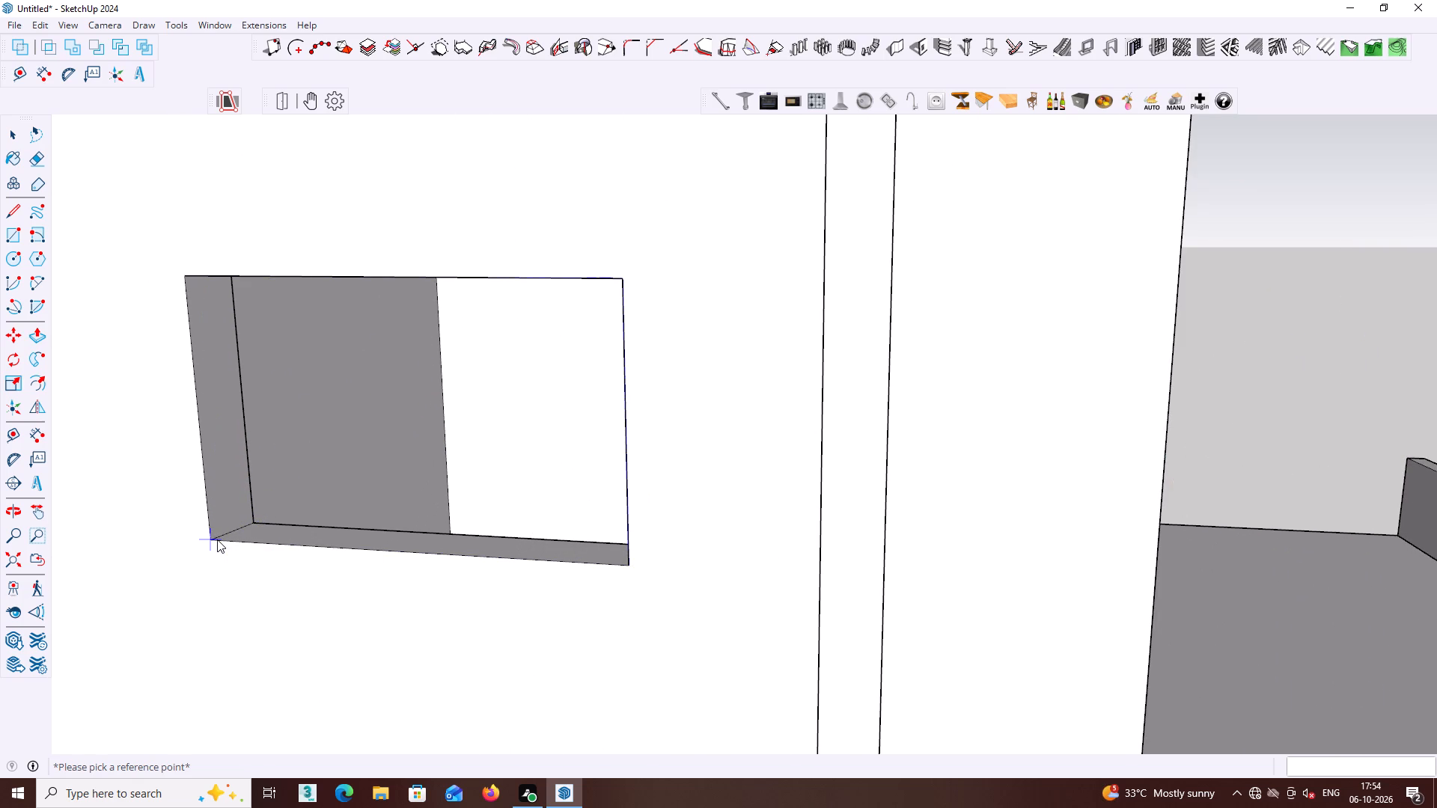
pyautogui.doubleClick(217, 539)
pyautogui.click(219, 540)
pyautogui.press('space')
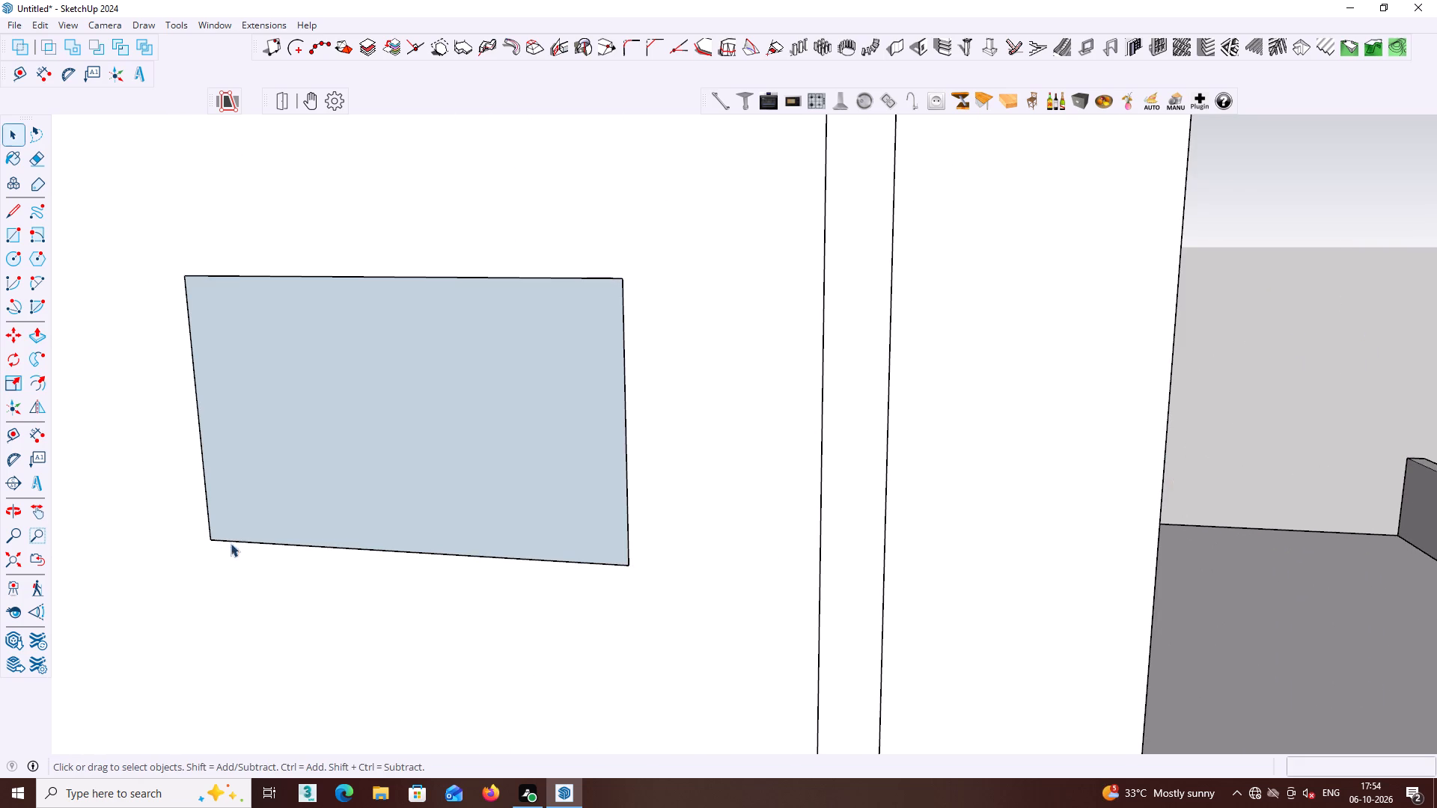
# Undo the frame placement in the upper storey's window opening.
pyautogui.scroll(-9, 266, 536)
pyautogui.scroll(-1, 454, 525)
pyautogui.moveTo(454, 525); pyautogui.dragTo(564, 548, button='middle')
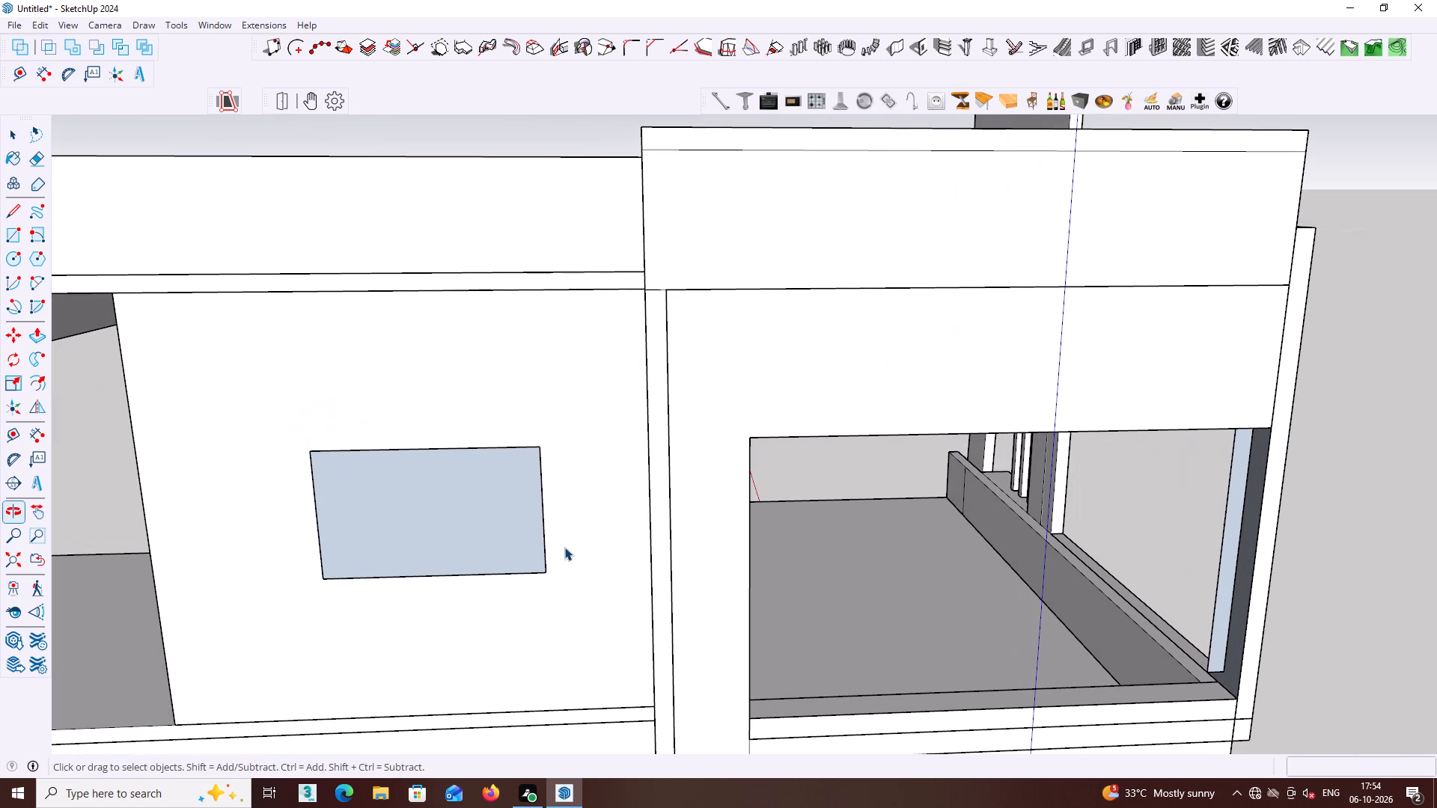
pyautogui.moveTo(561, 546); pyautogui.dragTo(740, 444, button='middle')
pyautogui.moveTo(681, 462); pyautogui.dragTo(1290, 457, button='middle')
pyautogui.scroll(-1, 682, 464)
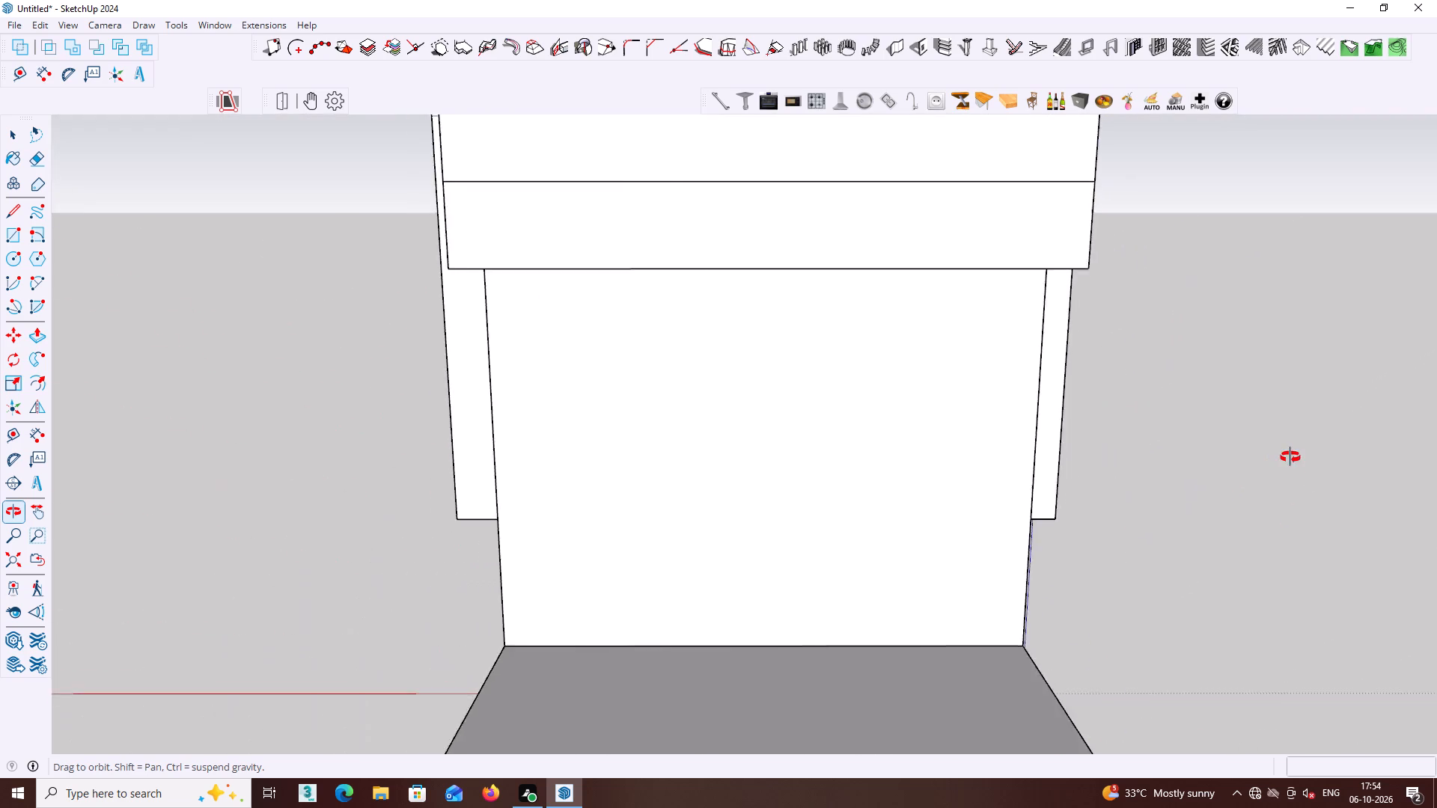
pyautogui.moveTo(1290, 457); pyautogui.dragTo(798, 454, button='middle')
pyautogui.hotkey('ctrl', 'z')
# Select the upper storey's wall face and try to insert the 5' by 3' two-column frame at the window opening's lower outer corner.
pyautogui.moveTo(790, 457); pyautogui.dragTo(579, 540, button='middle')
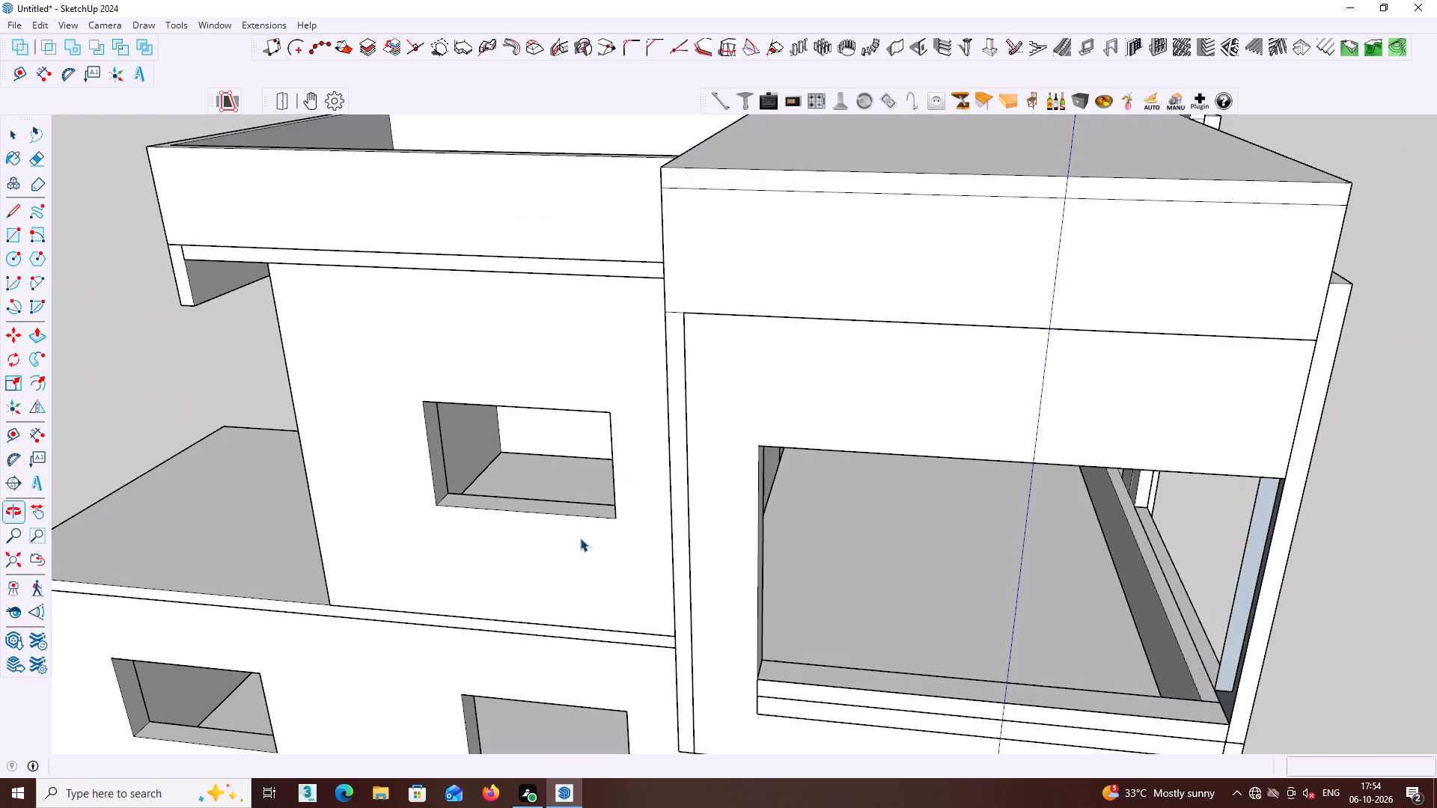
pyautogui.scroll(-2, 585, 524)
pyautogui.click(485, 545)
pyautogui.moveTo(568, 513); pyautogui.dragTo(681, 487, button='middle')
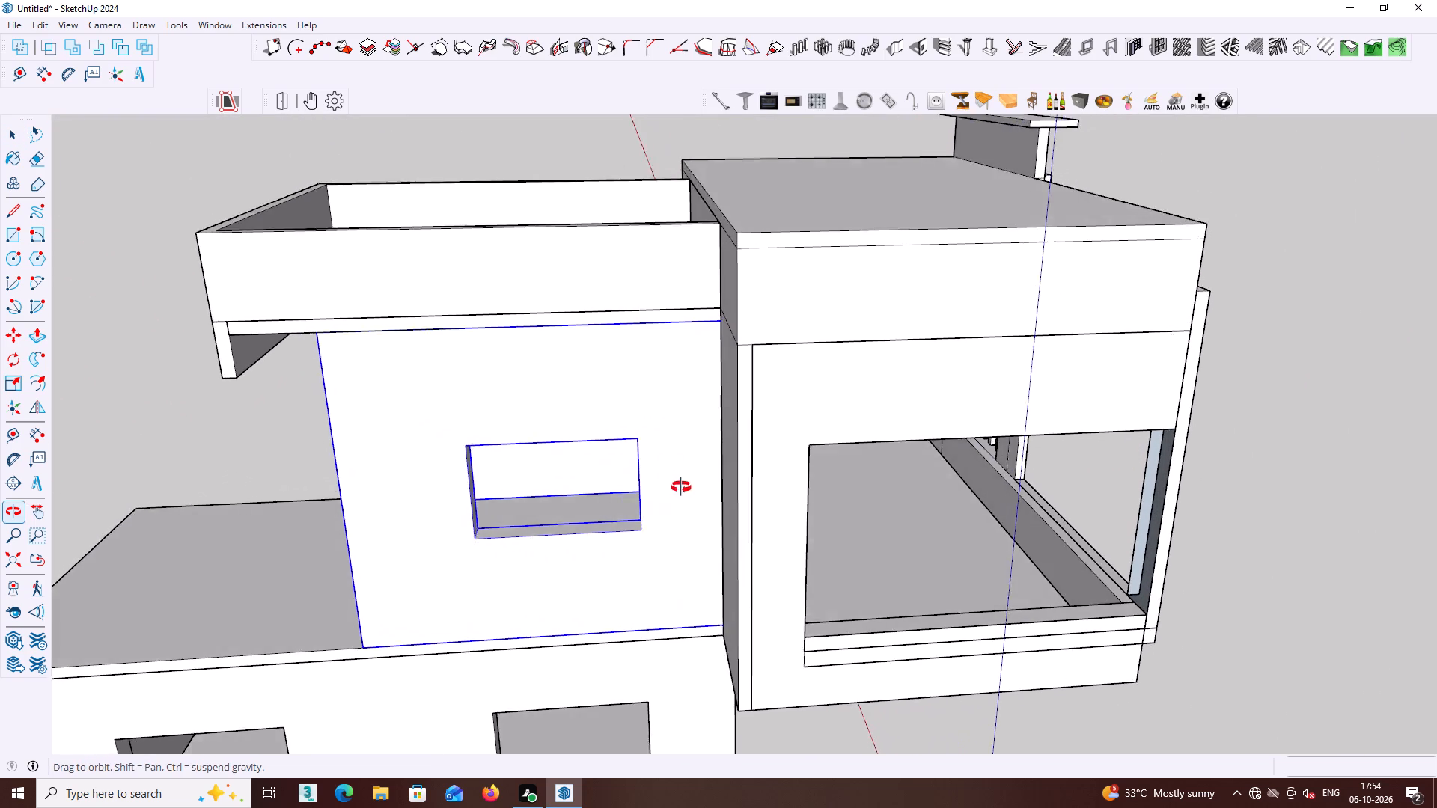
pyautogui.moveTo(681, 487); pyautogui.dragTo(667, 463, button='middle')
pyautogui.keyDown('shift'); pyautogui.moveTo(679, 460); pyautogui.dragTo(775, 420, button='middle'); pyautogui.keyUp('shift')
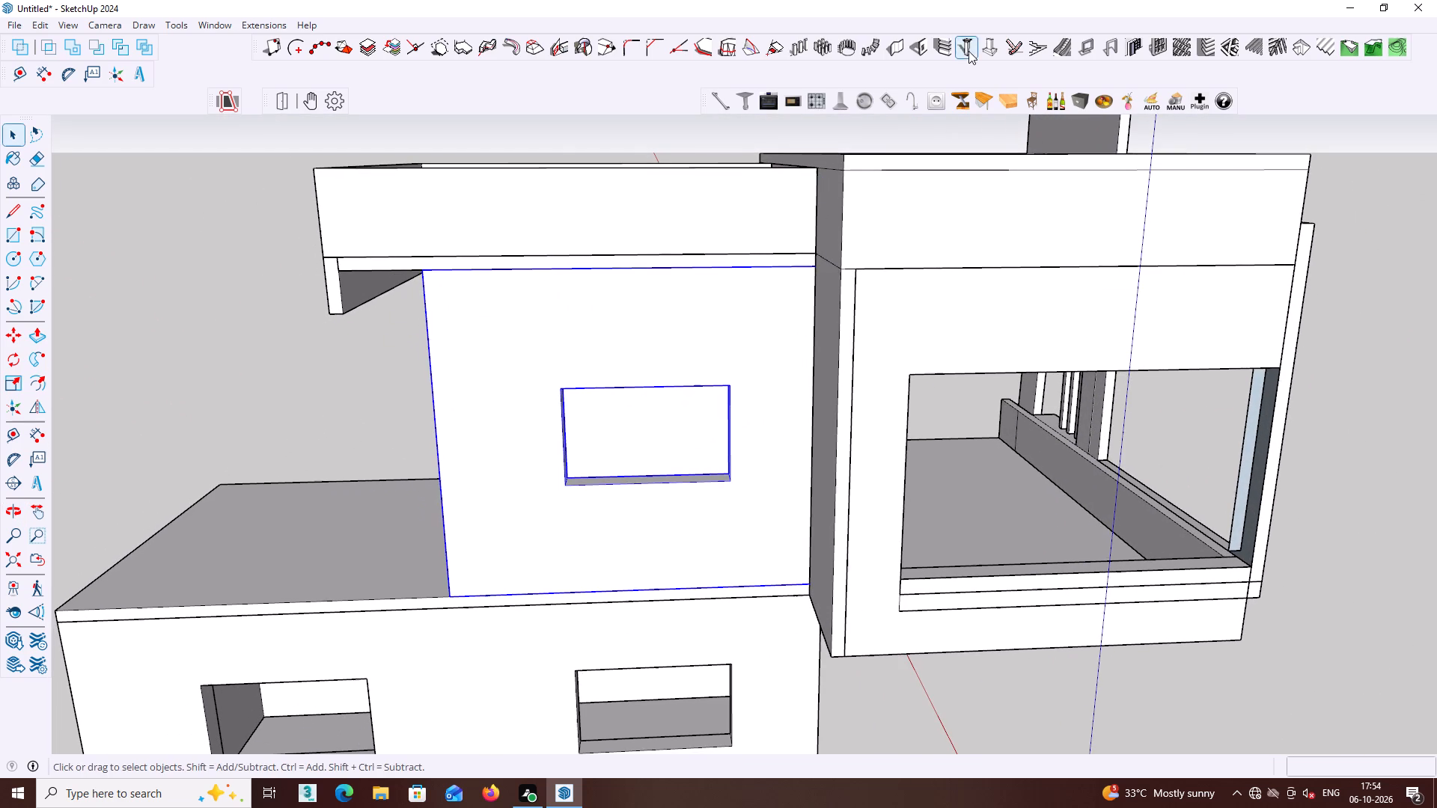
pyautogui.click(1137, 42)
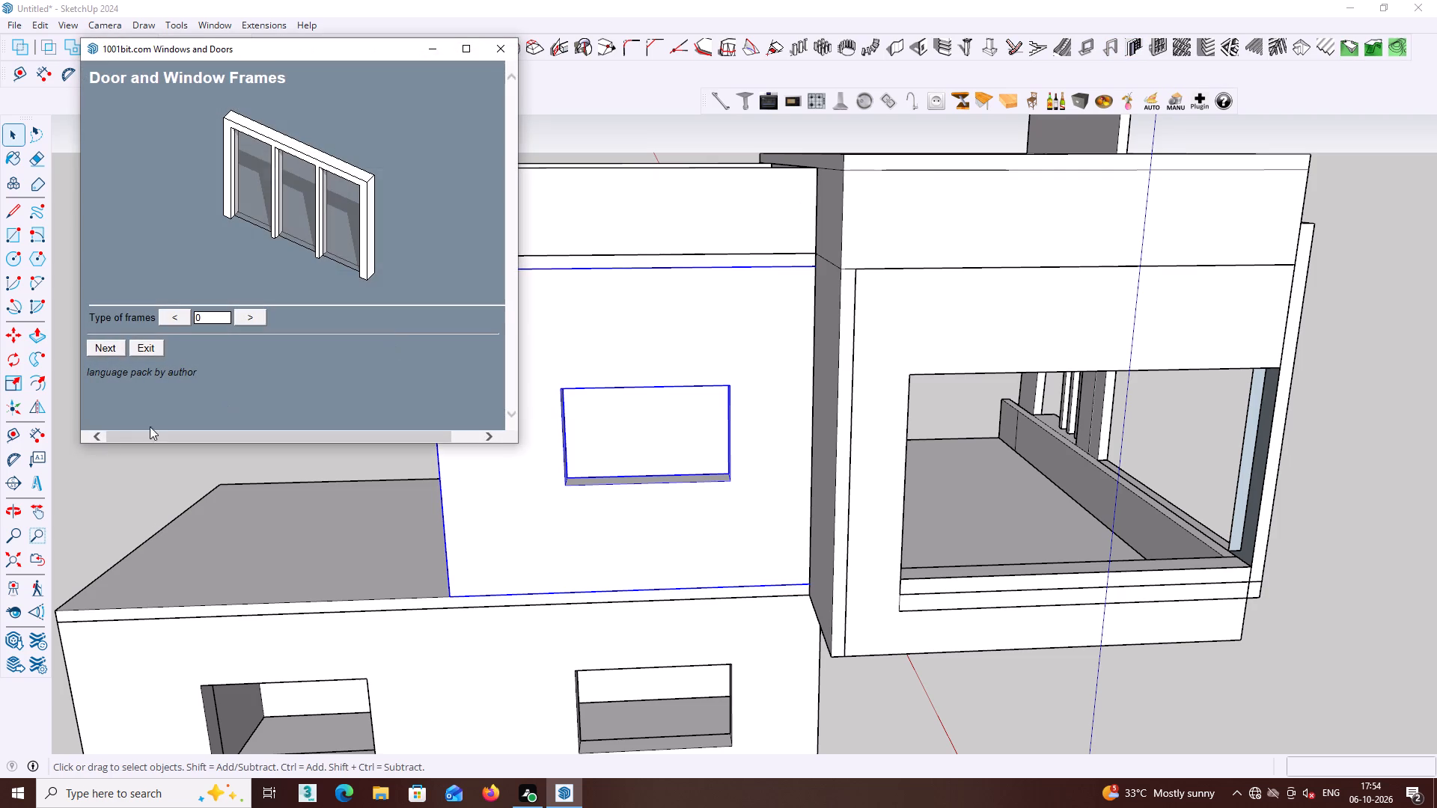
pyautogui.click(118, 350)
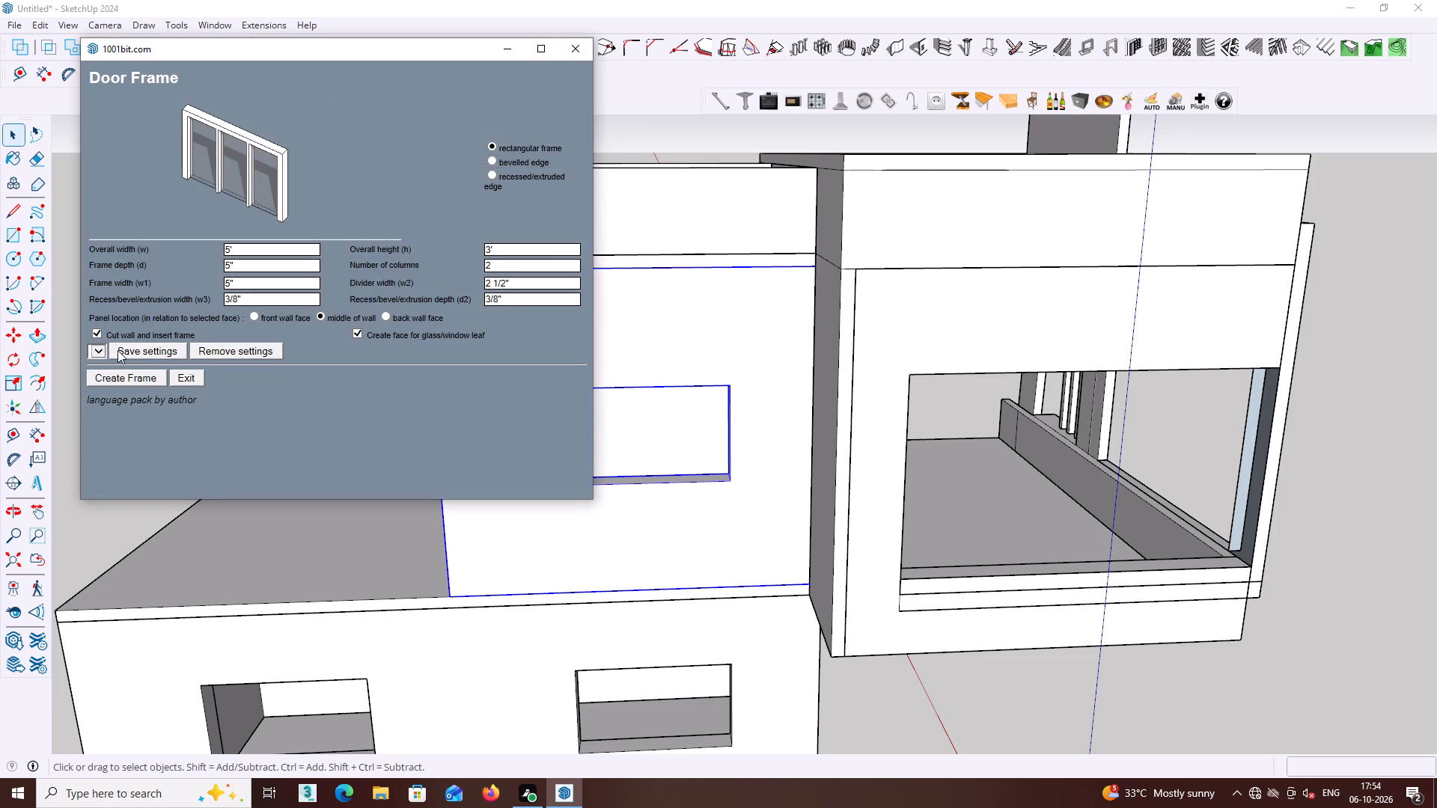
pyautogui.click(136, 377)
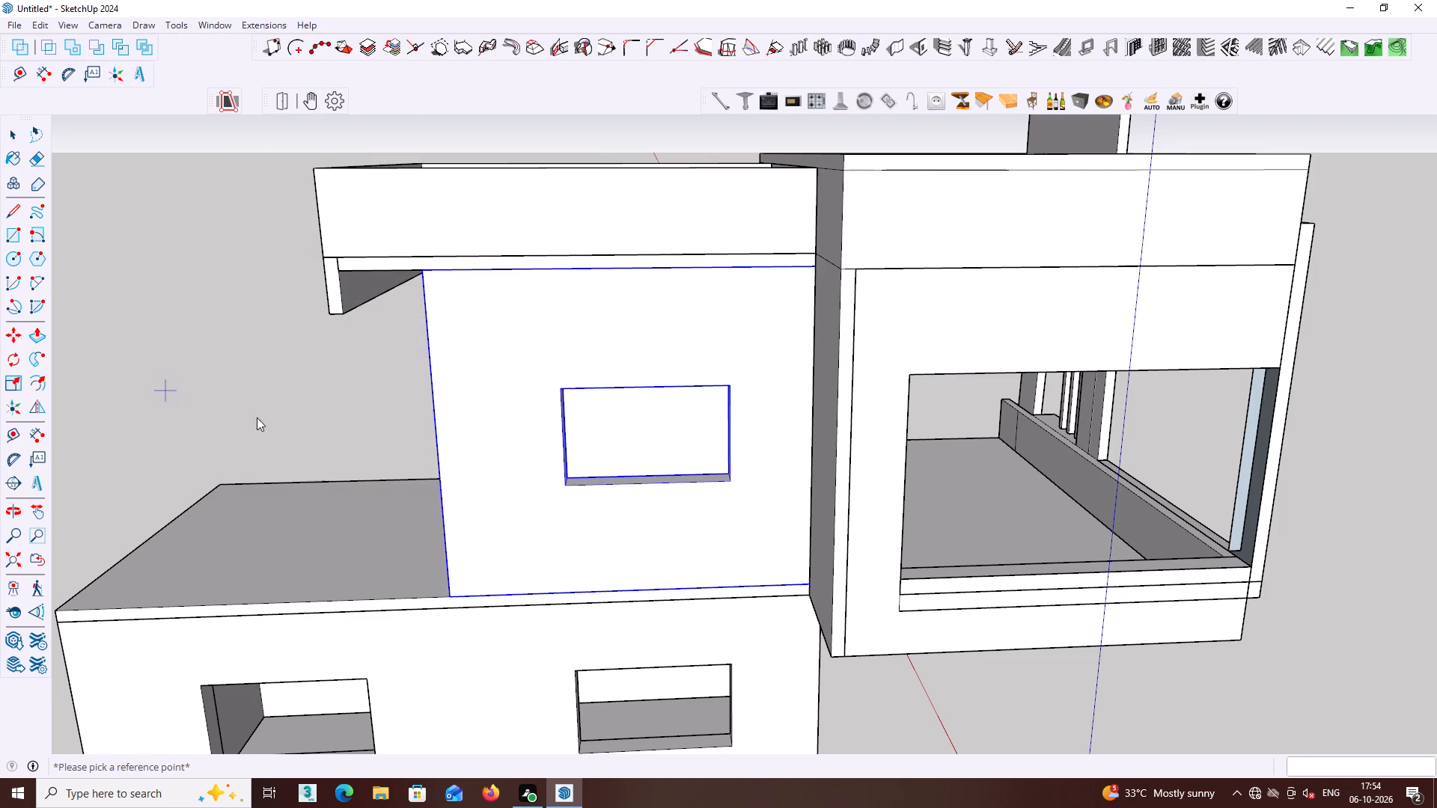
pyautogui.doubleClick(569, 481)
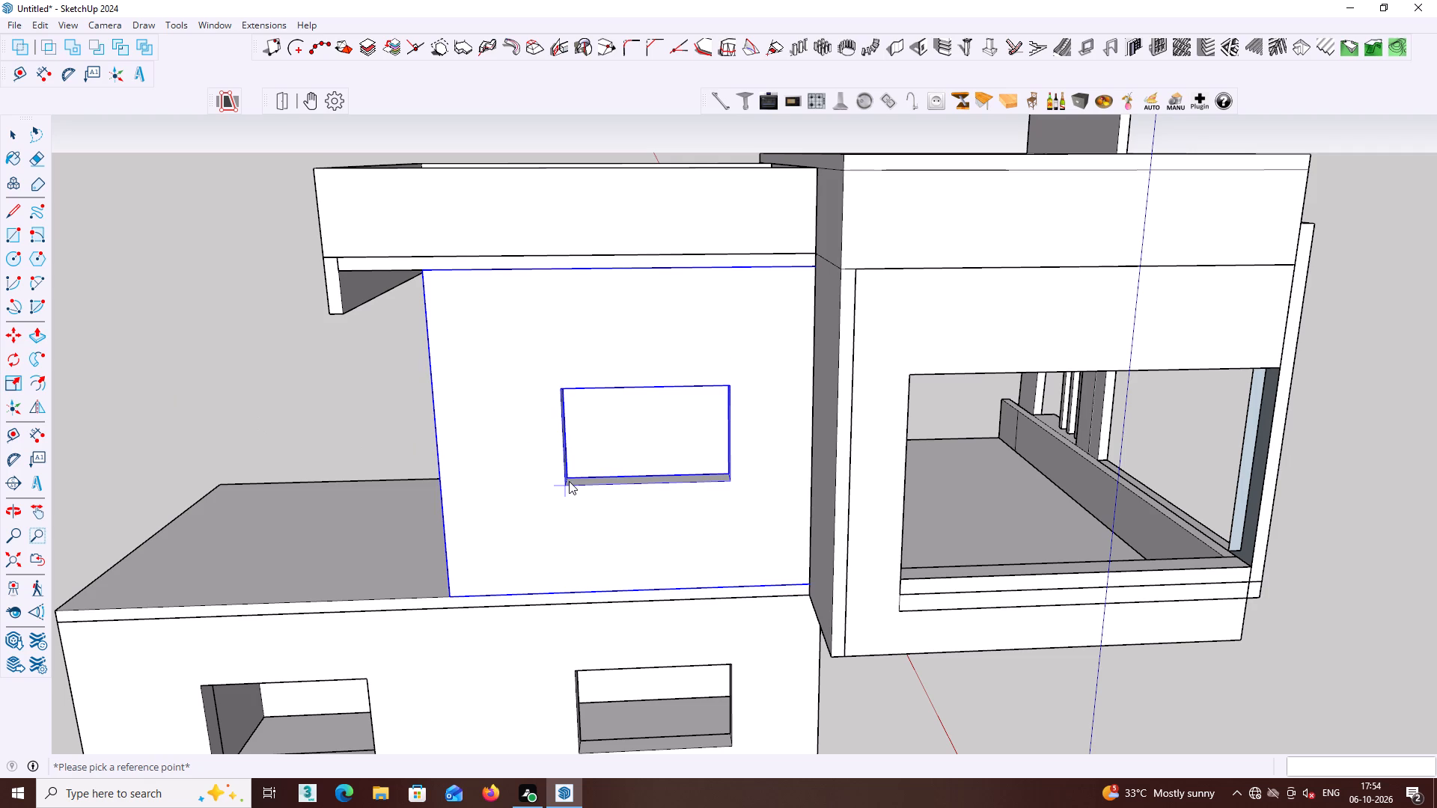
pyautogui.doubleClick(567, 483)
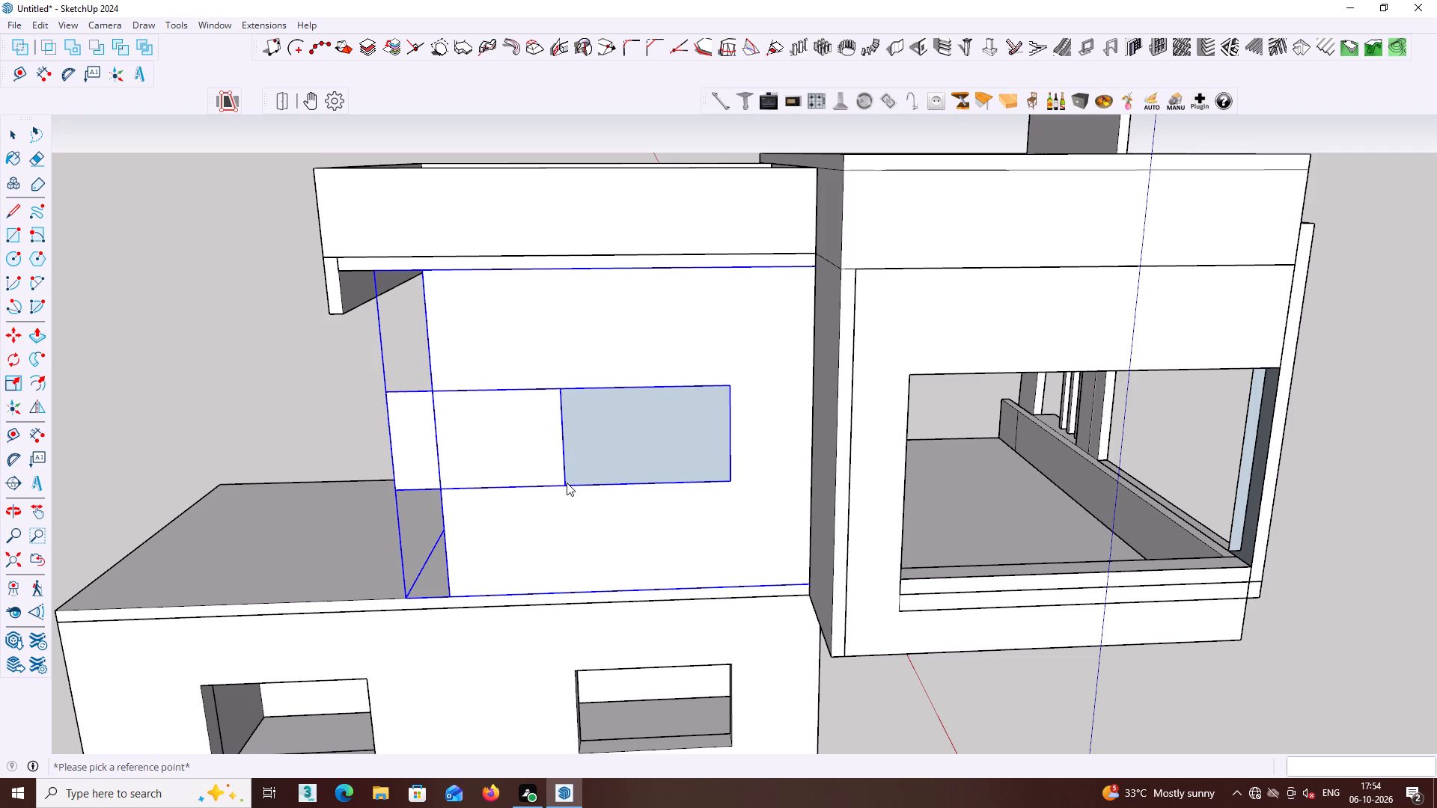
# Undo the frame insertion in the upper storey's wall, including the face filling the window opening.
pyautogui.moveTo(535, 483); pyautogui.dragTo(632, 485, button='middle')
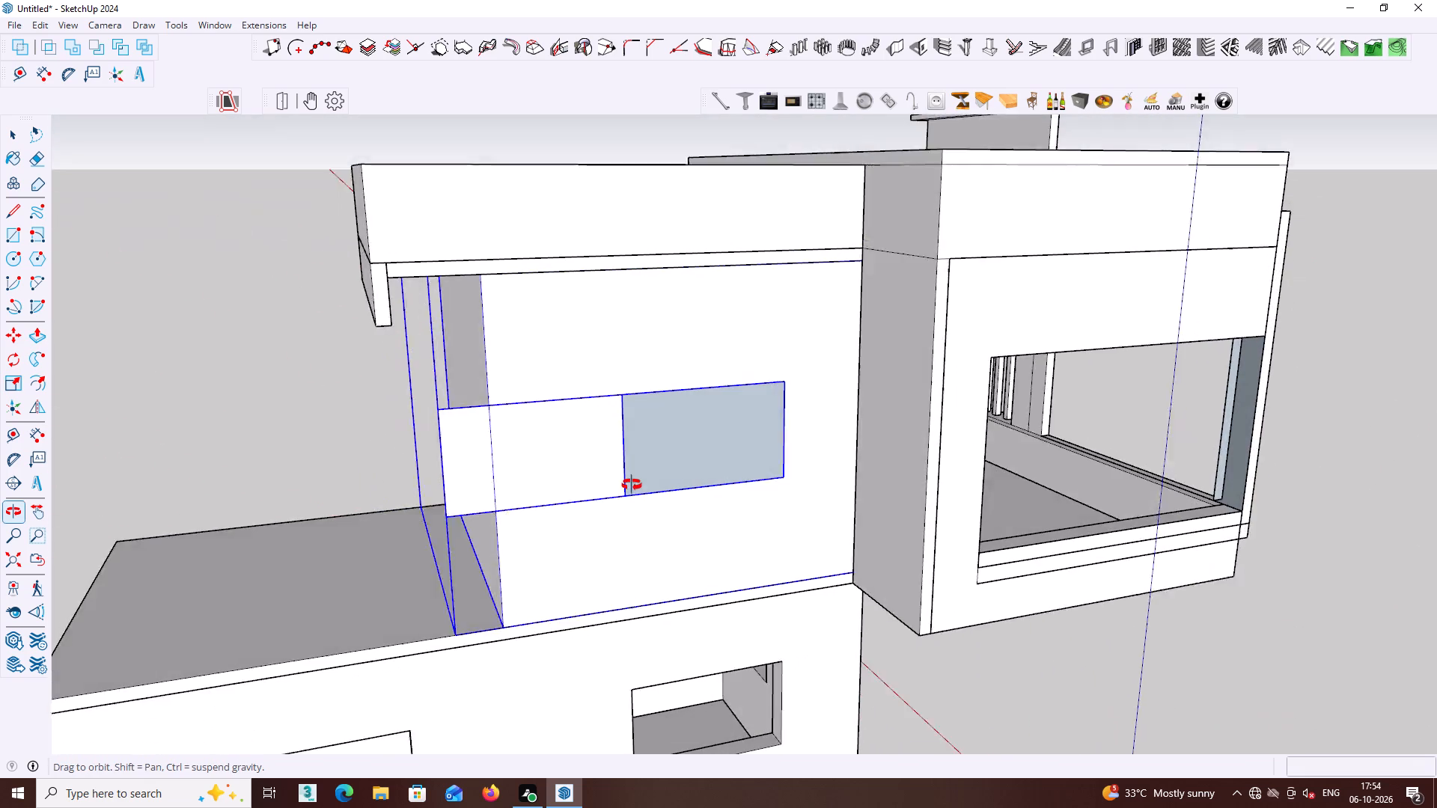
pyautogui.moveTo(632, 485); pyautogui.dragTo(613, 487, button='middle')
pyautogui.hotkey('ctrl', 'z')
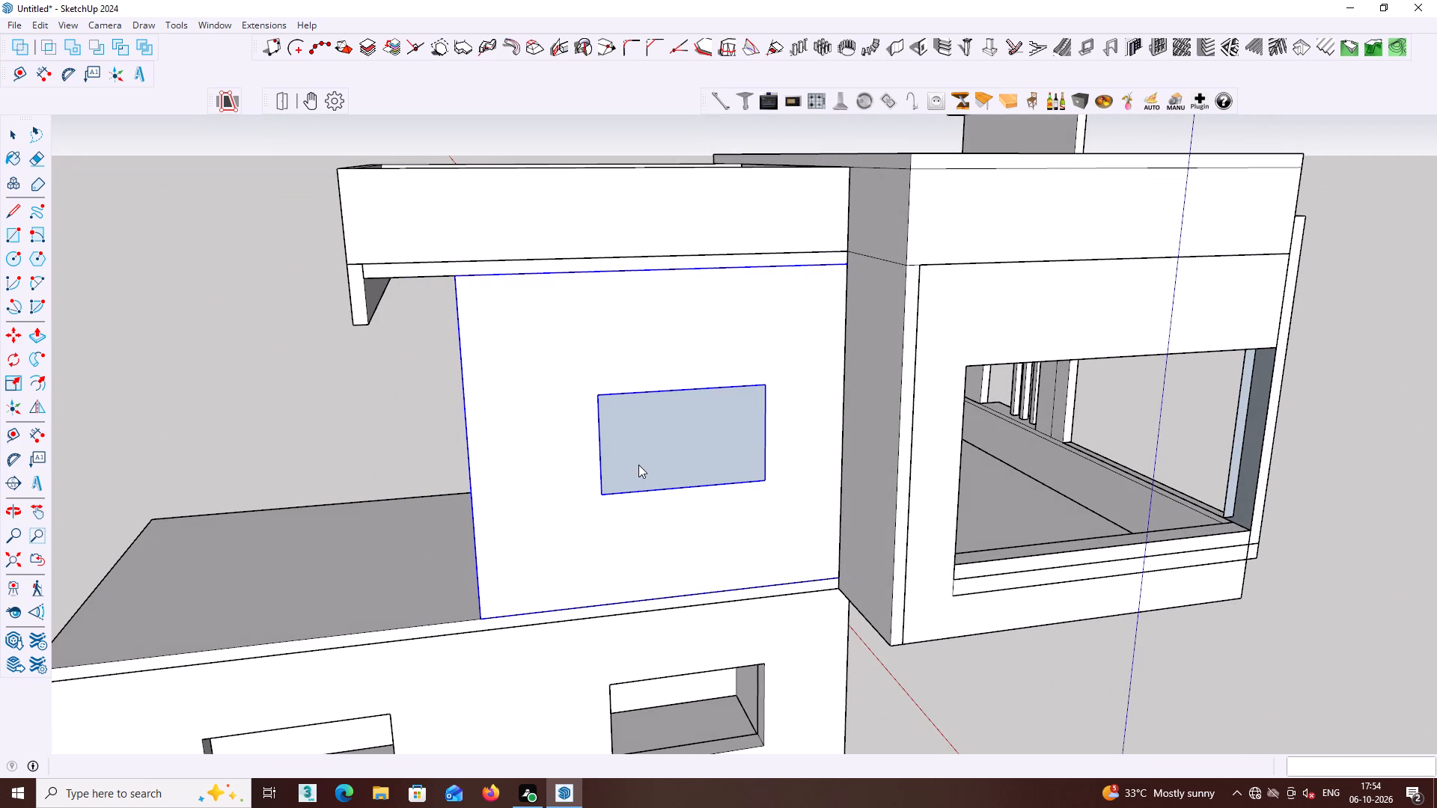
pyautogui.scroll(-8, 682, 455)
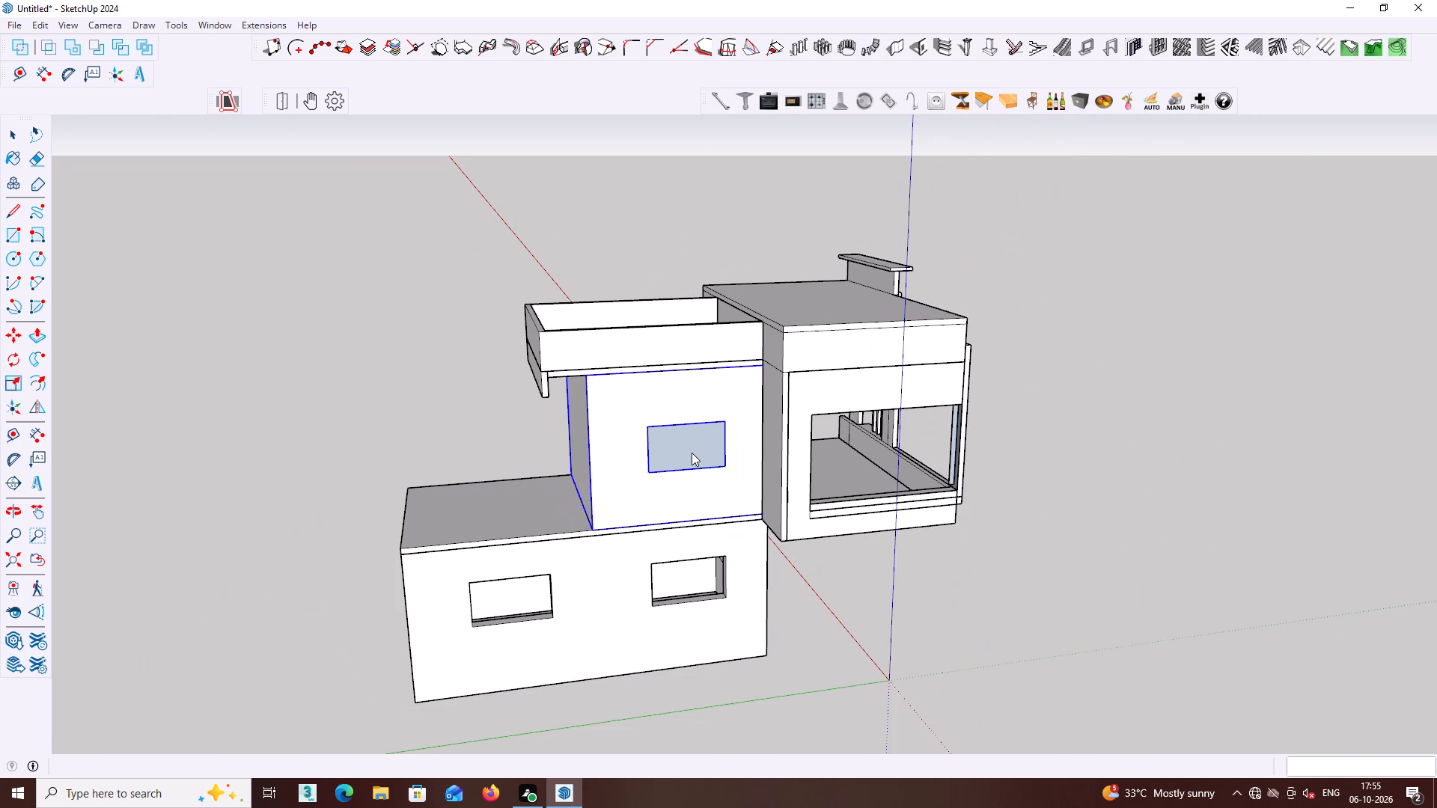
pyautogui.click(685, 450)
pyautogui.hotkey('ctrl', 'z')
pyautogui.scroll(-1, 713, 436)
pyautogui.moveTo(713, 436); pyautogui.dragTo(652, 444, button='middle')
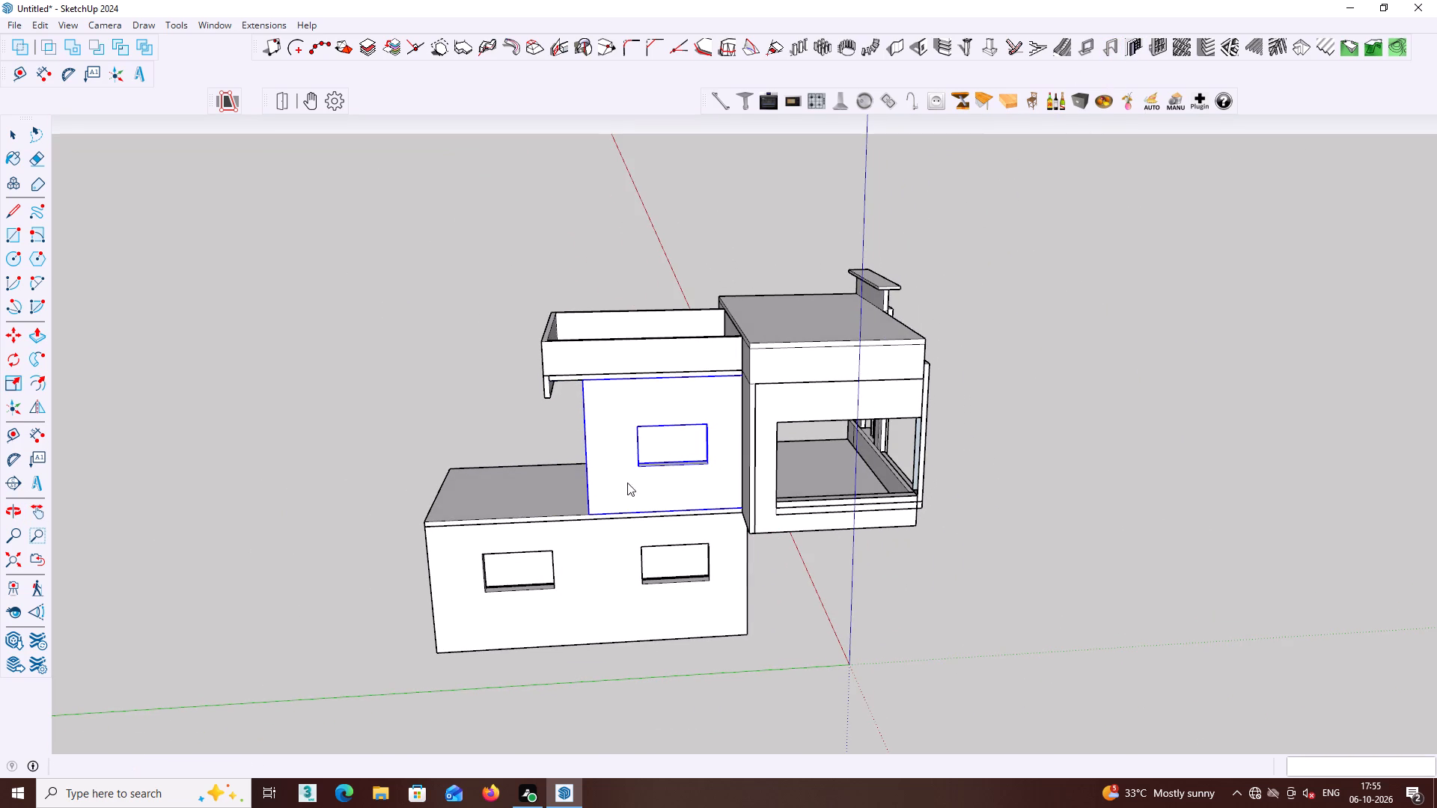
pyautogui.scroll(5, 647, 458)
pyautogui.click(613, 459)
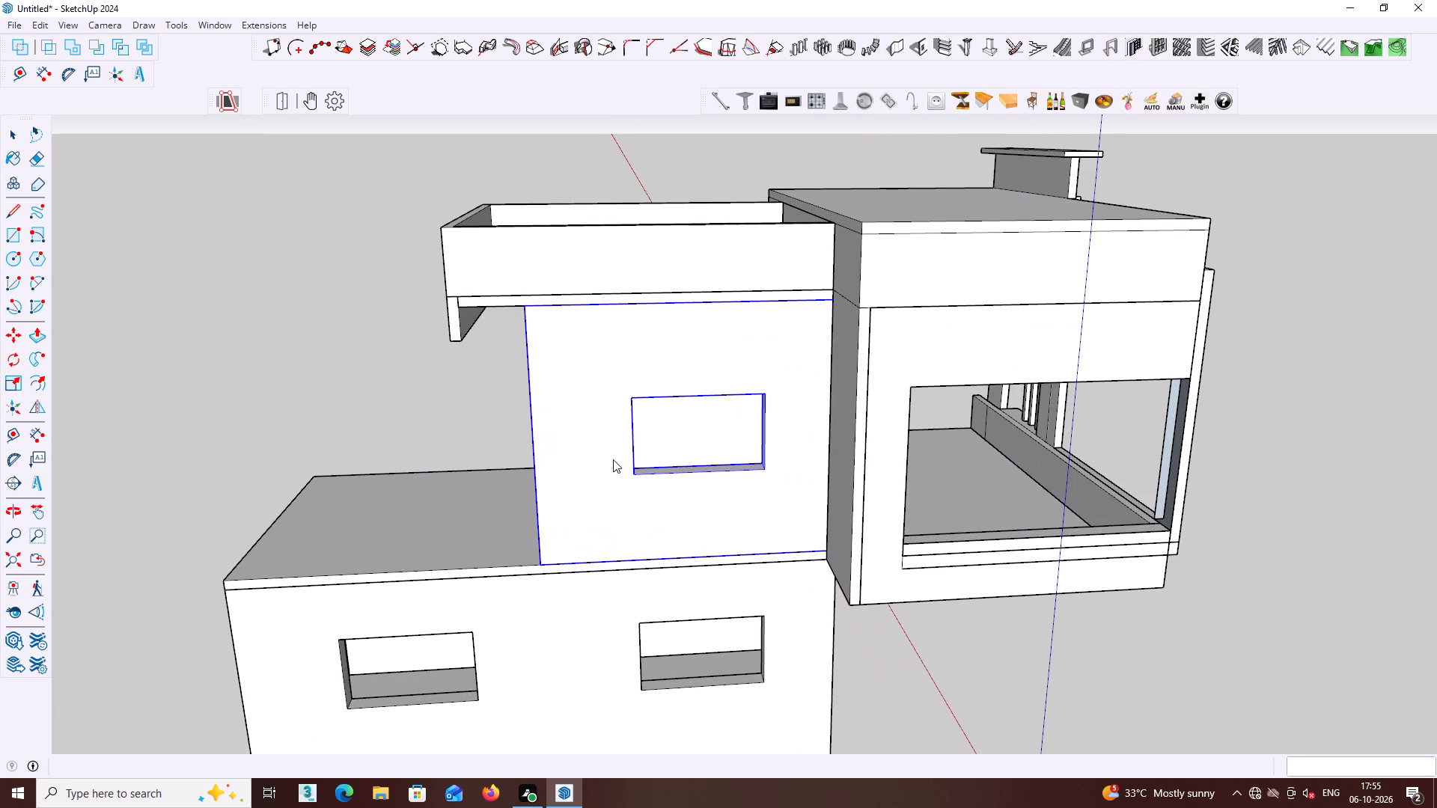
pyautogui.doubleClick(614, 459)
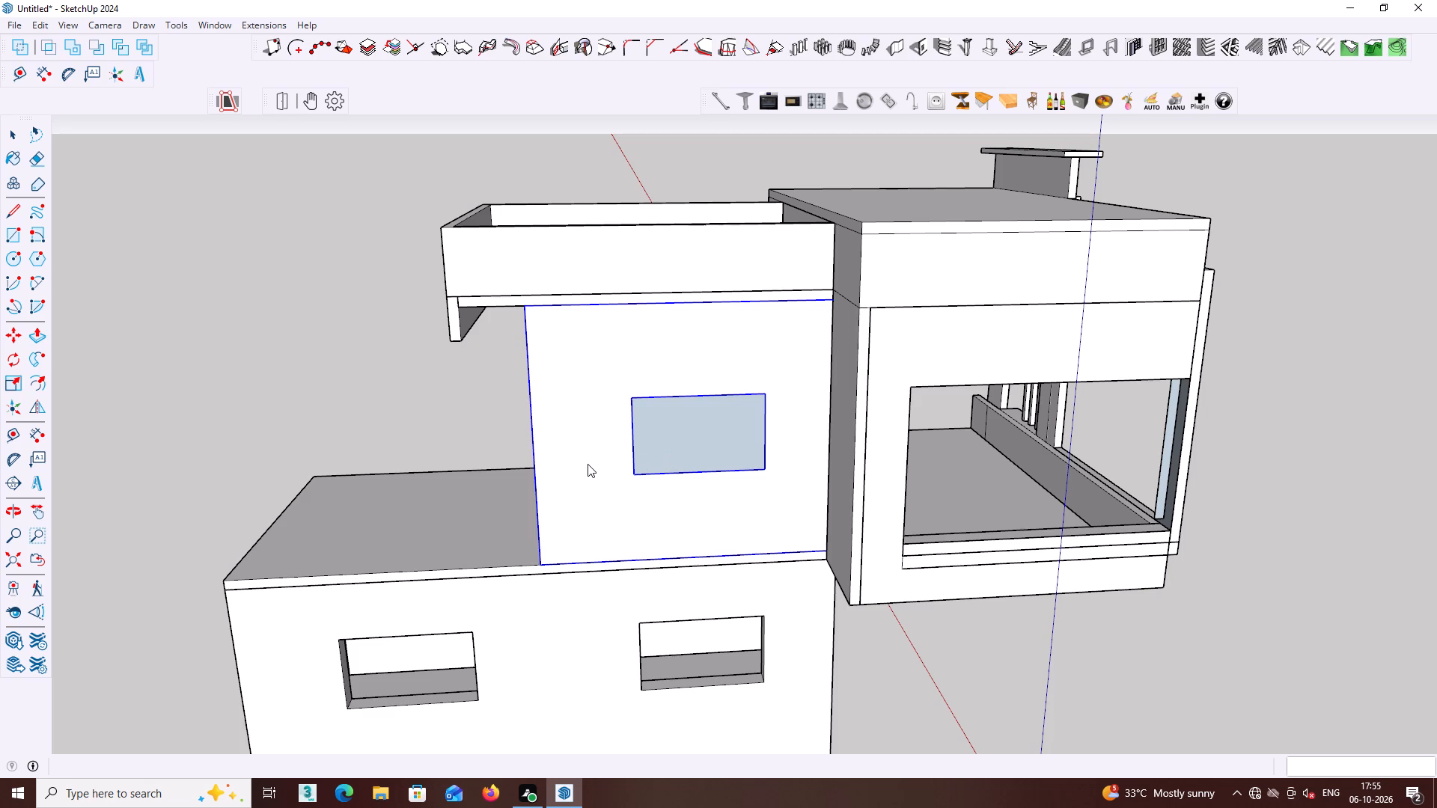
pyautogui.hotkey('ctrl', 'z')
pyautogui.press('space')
# Examine the house from several sides, focusing on the large window opening in the projecting block.
pyautogui.click(286, 399)
pyautogui.moveTo(327, 401); pyautogui.dragTo(634, 389, button='middle')
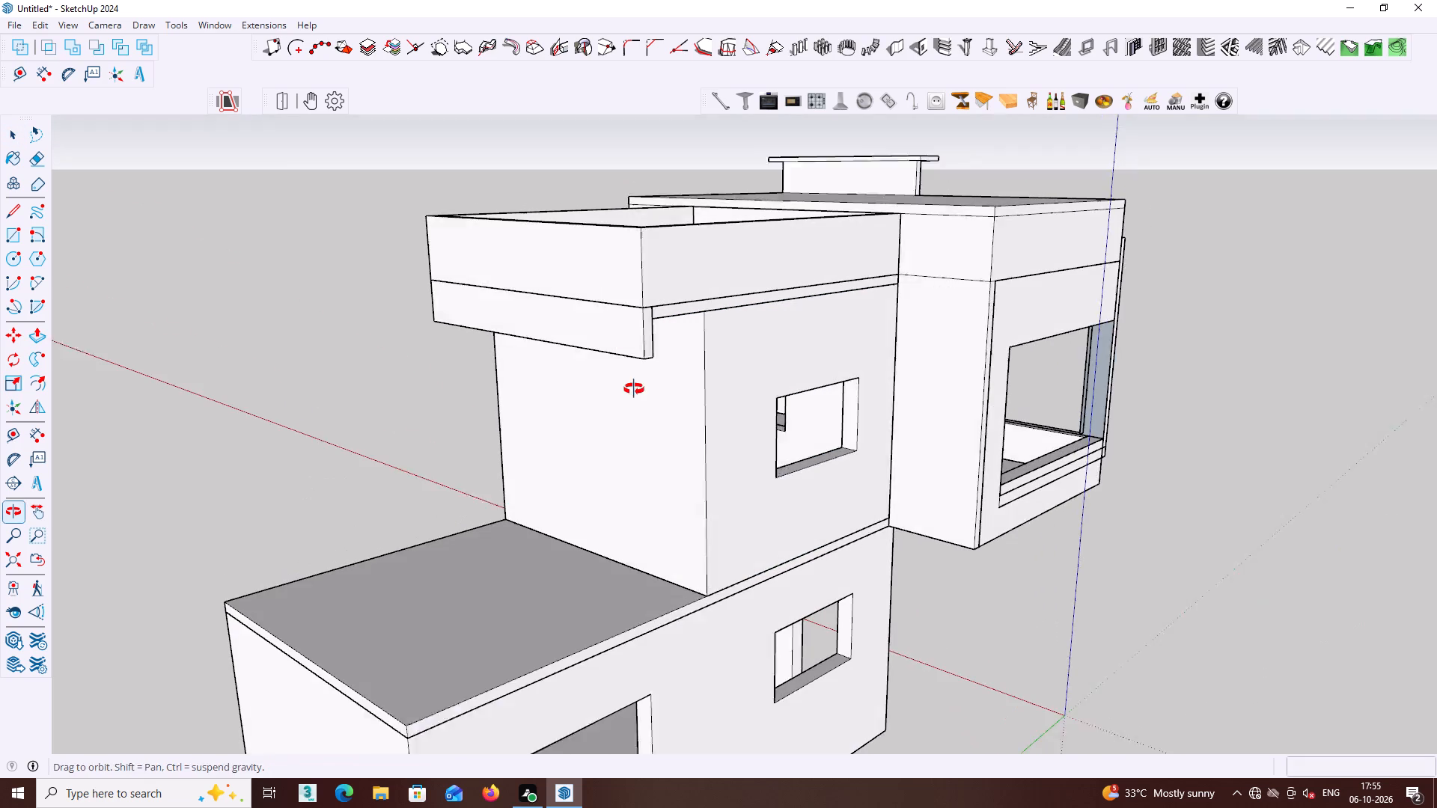
pyautogui.moveTo(634, 389); pyautogui.dragTo(638, 388, button='middle')
pyautogui.moveTo(1113, 245); pyautogui.dragTo(451, 264, button='middle')
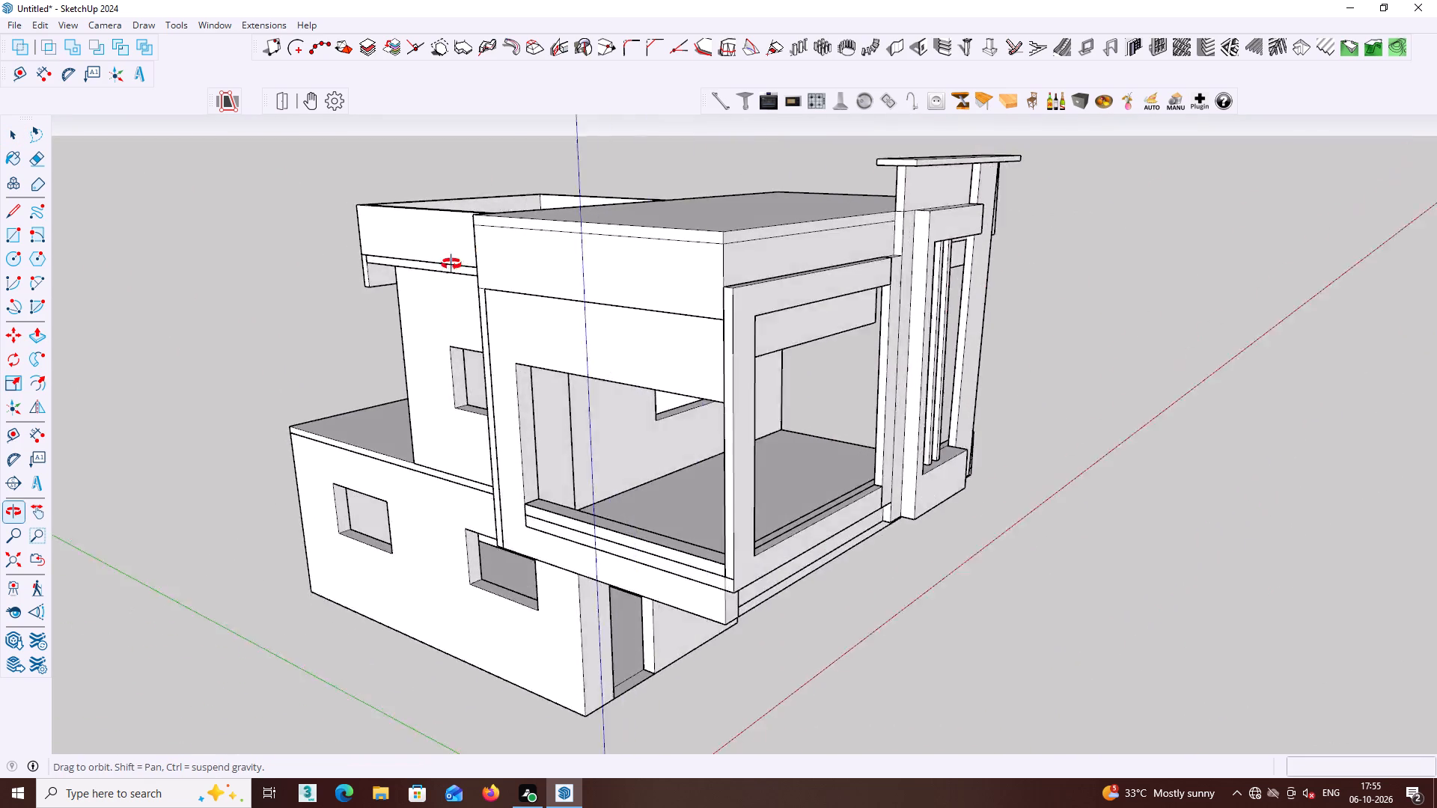
pyautogui.moveTo(451, 264); pyautogui.dragTo(1057, 102, button='middle')
pyautogui.moveTo(1097, 265); pyautogui.dragTo(1077, 201, button='middle')
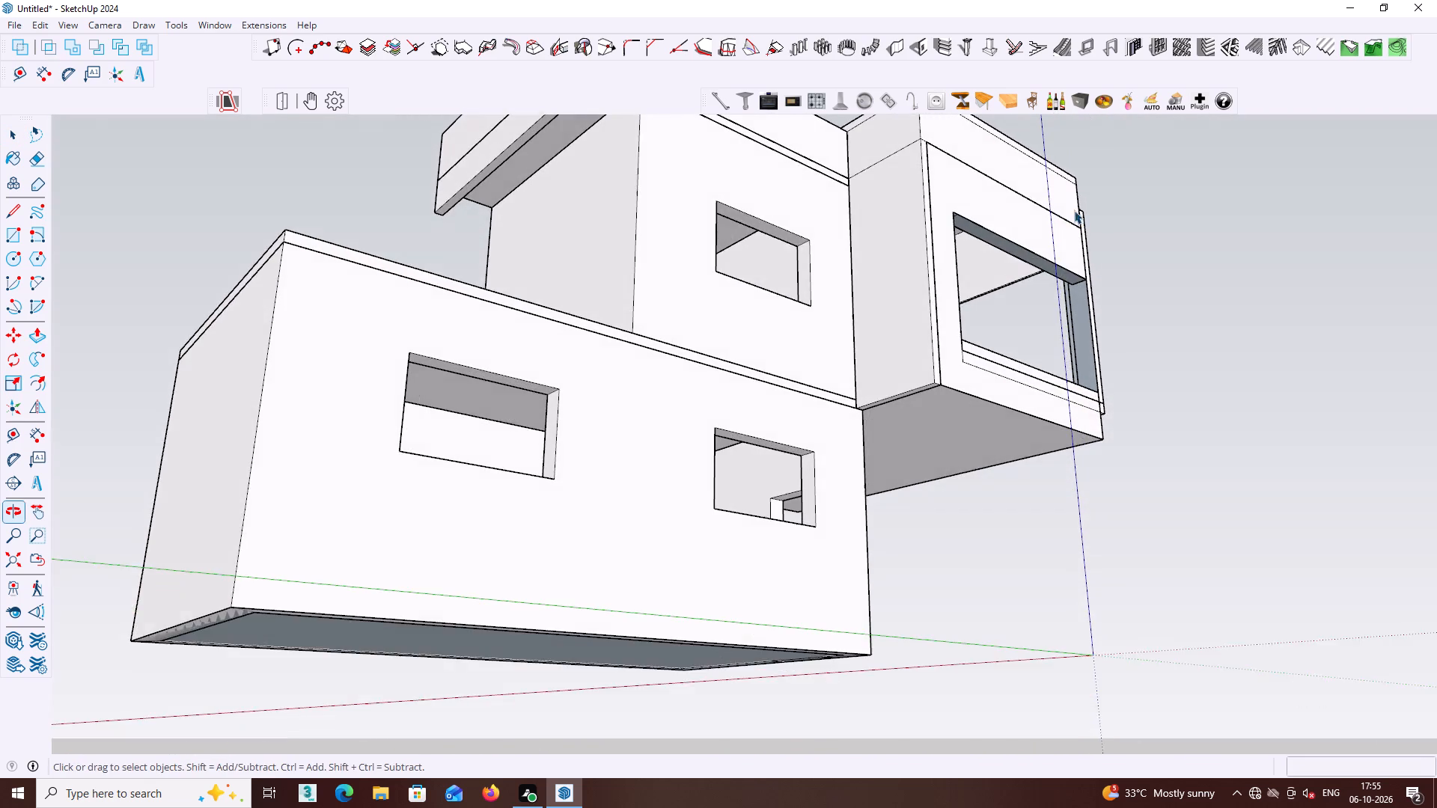
pyautogui.scroll(4, 1067, 270)
pyautogui.moveTo(1066, 304); pyautogui.dragTo(918, 275, button='middle')
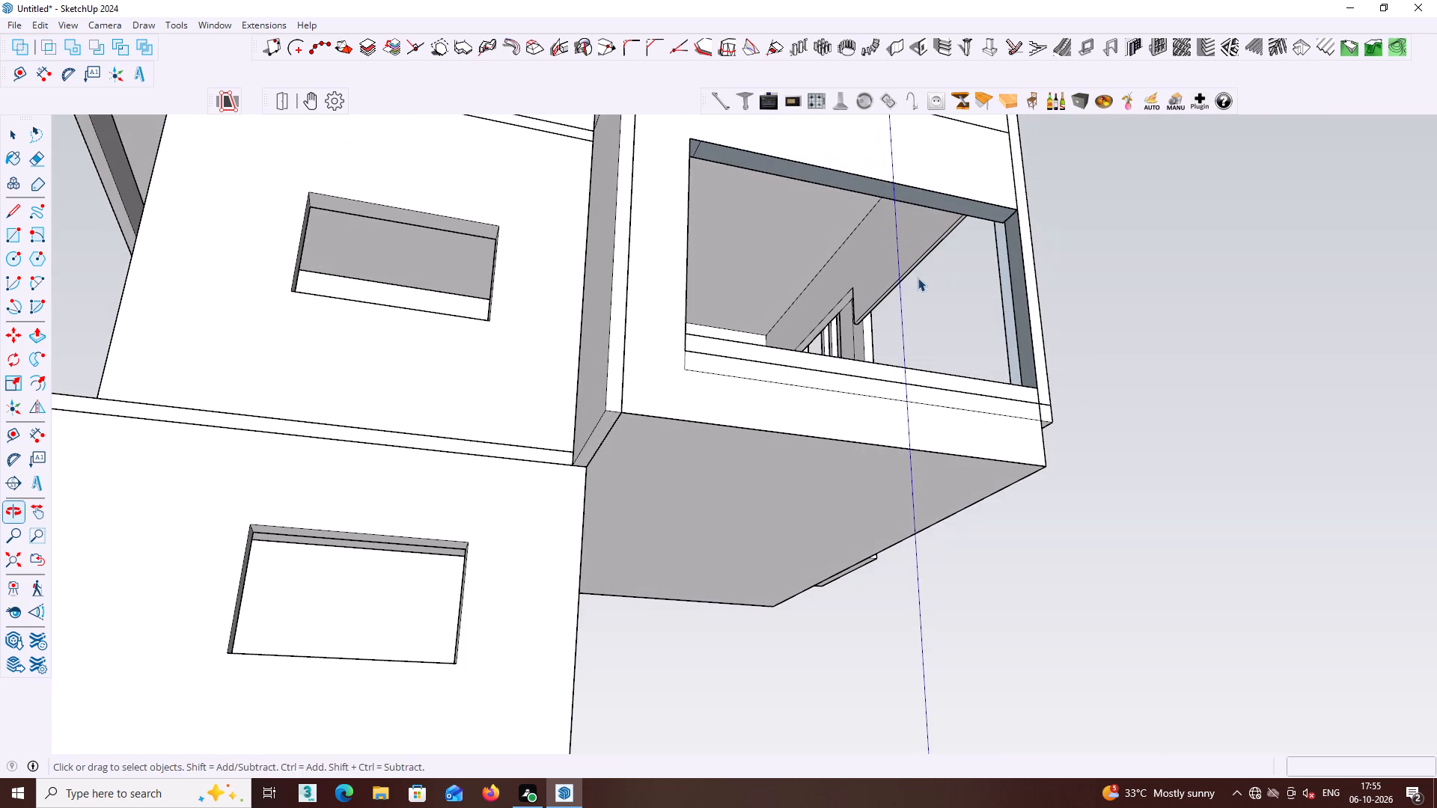
pyautogui.keyDown('shift'); pyautogui.moveTo(918, 287); pyautogui.dragTo(666, 330, button='middle'); pyautogui.keyUp('shift')
pyautogui.moveTo(702, 352); pyautogui.dragTo(898, 347, button='middle')
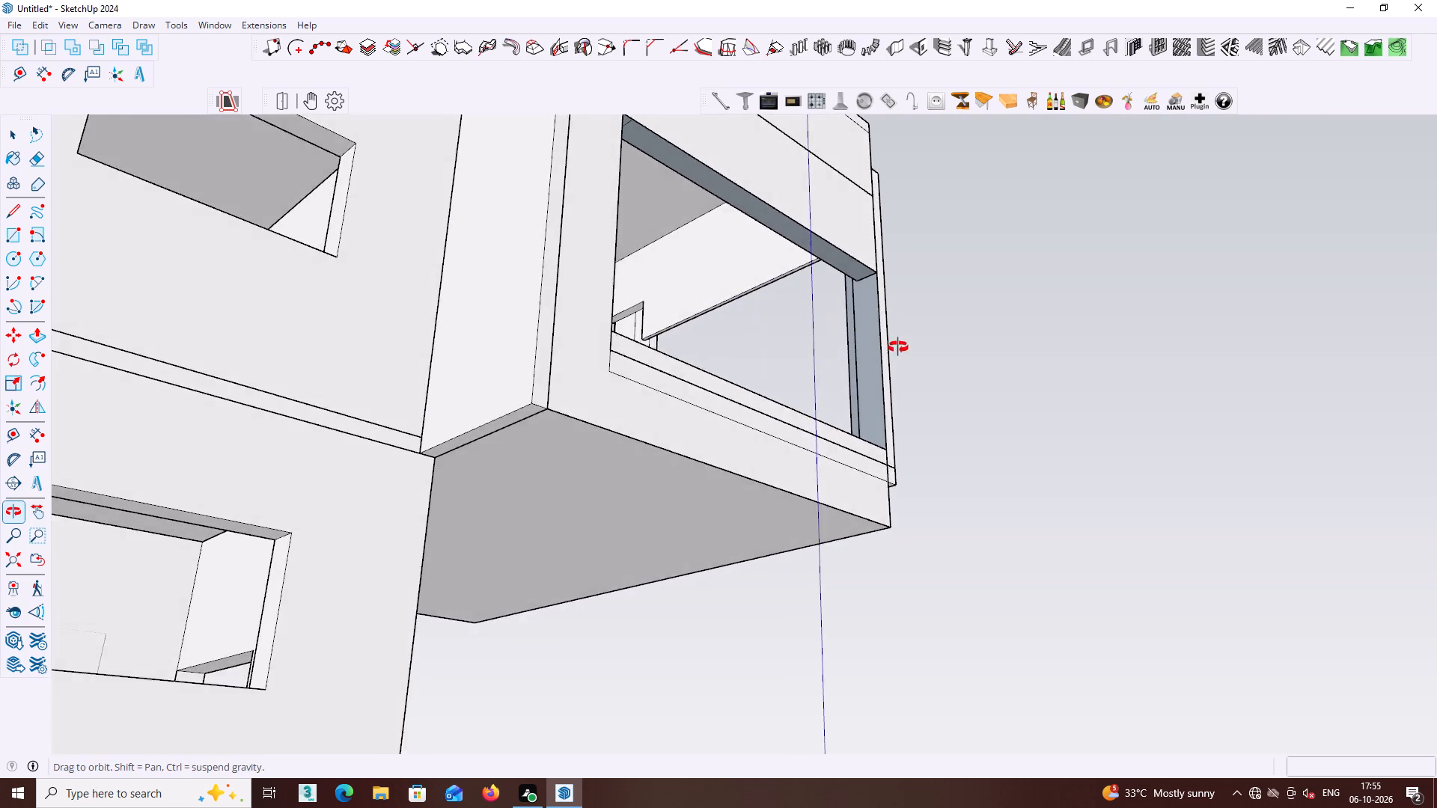
pyautogui.moveTo(898, 347); pyautogui.dragTo(898, 346, button='middle')
pyautogui.moveTo(876, 293); pyautogui.dragTo(825, 418, button='middle')
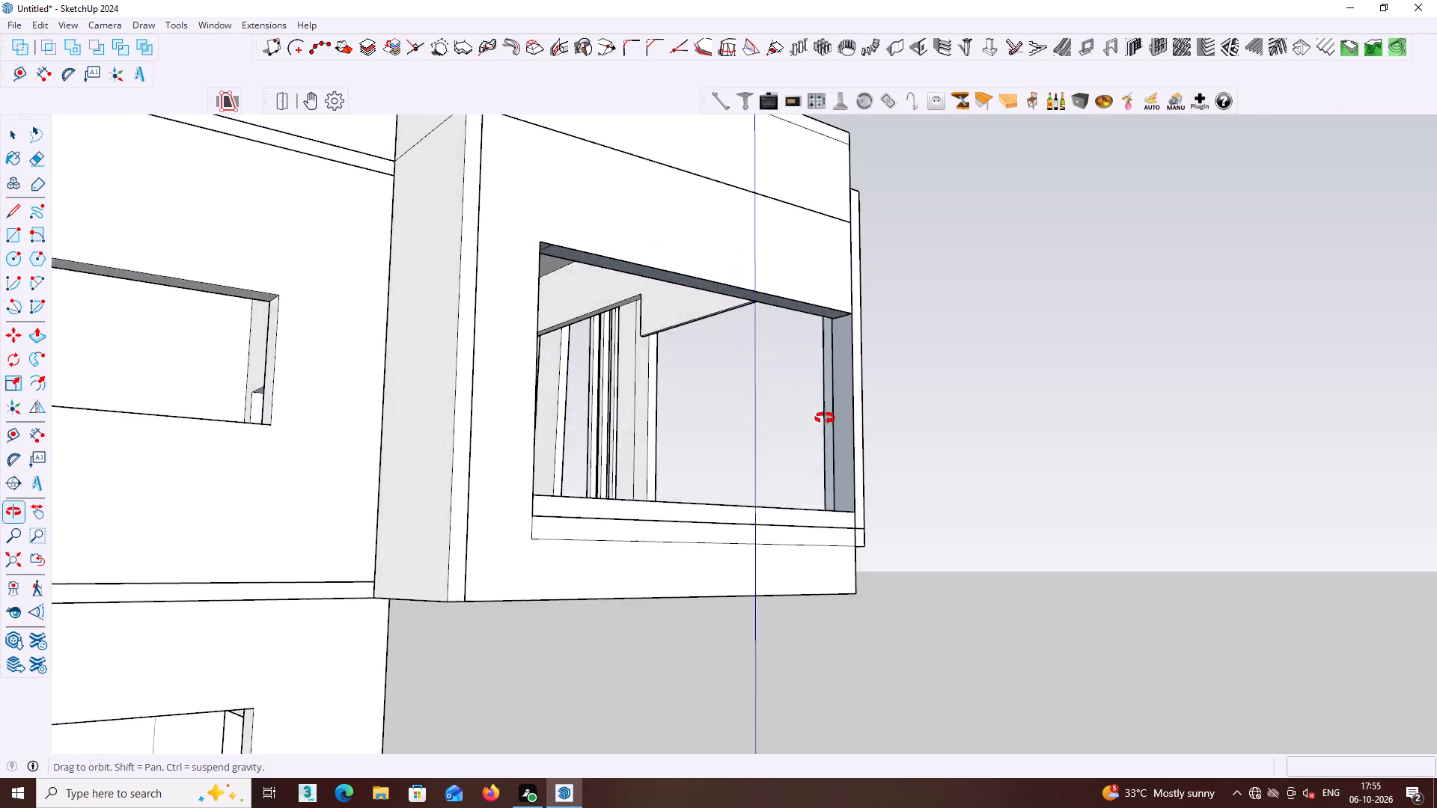
pyautogui.moveTo(825, 418); pyautogui.dragTo(876, 518, button='middle')
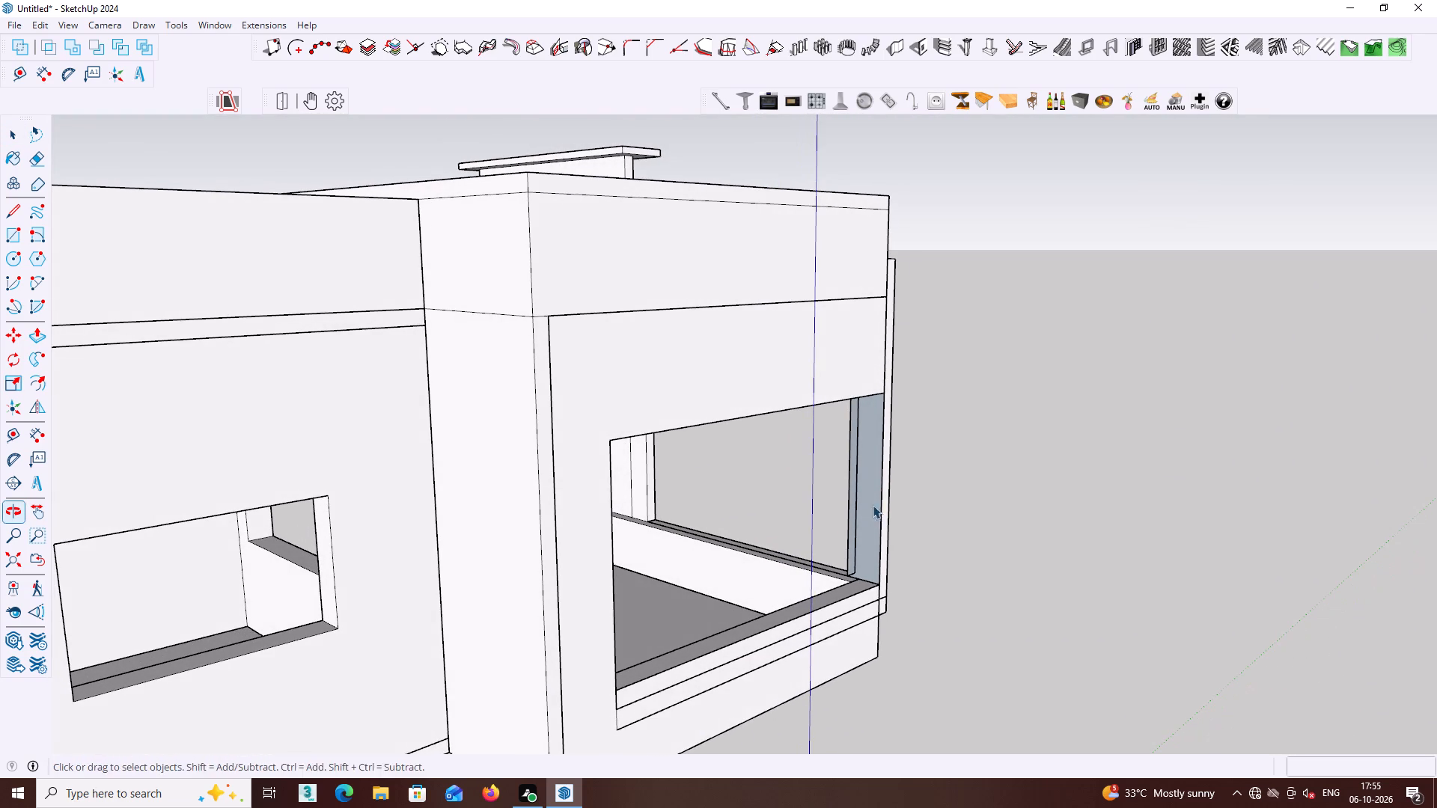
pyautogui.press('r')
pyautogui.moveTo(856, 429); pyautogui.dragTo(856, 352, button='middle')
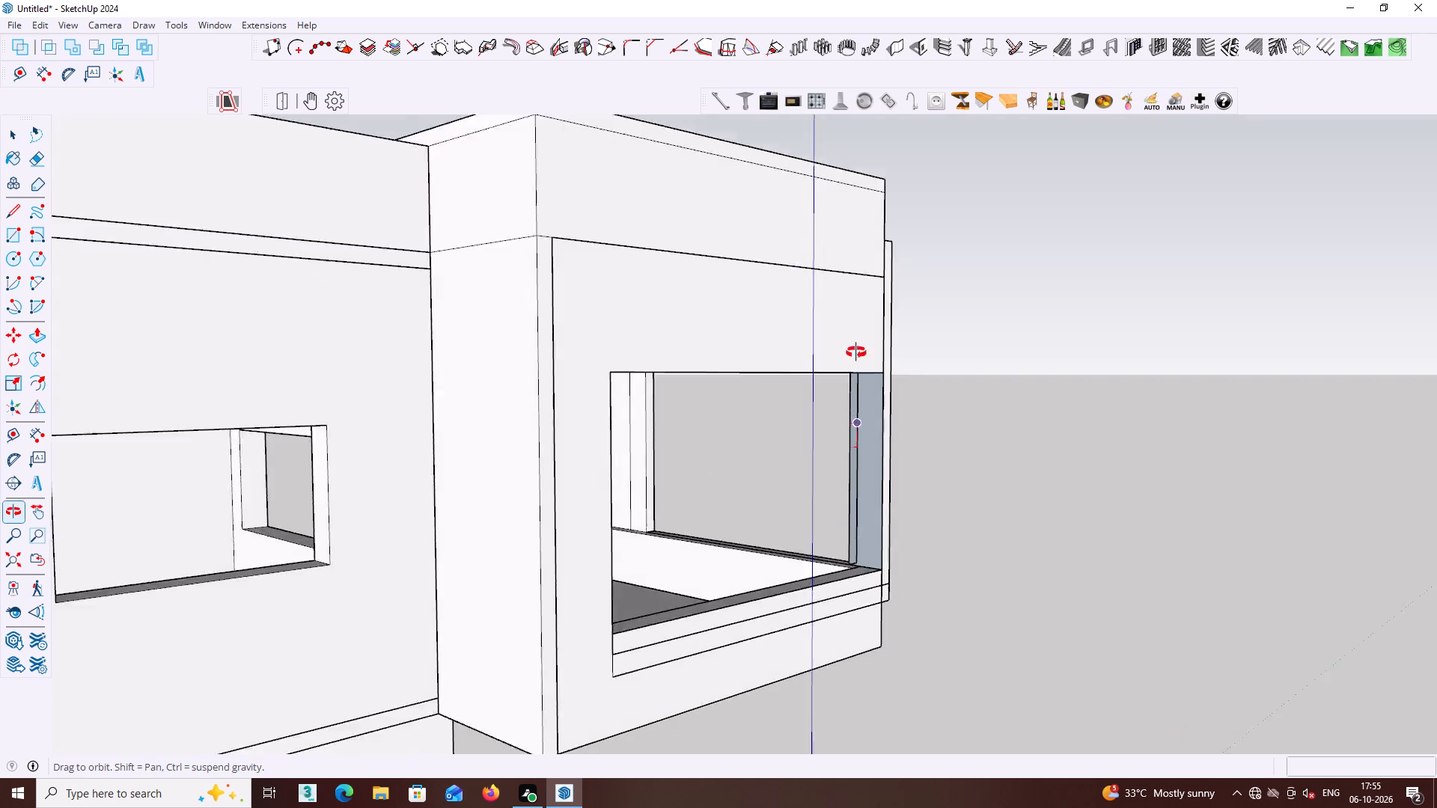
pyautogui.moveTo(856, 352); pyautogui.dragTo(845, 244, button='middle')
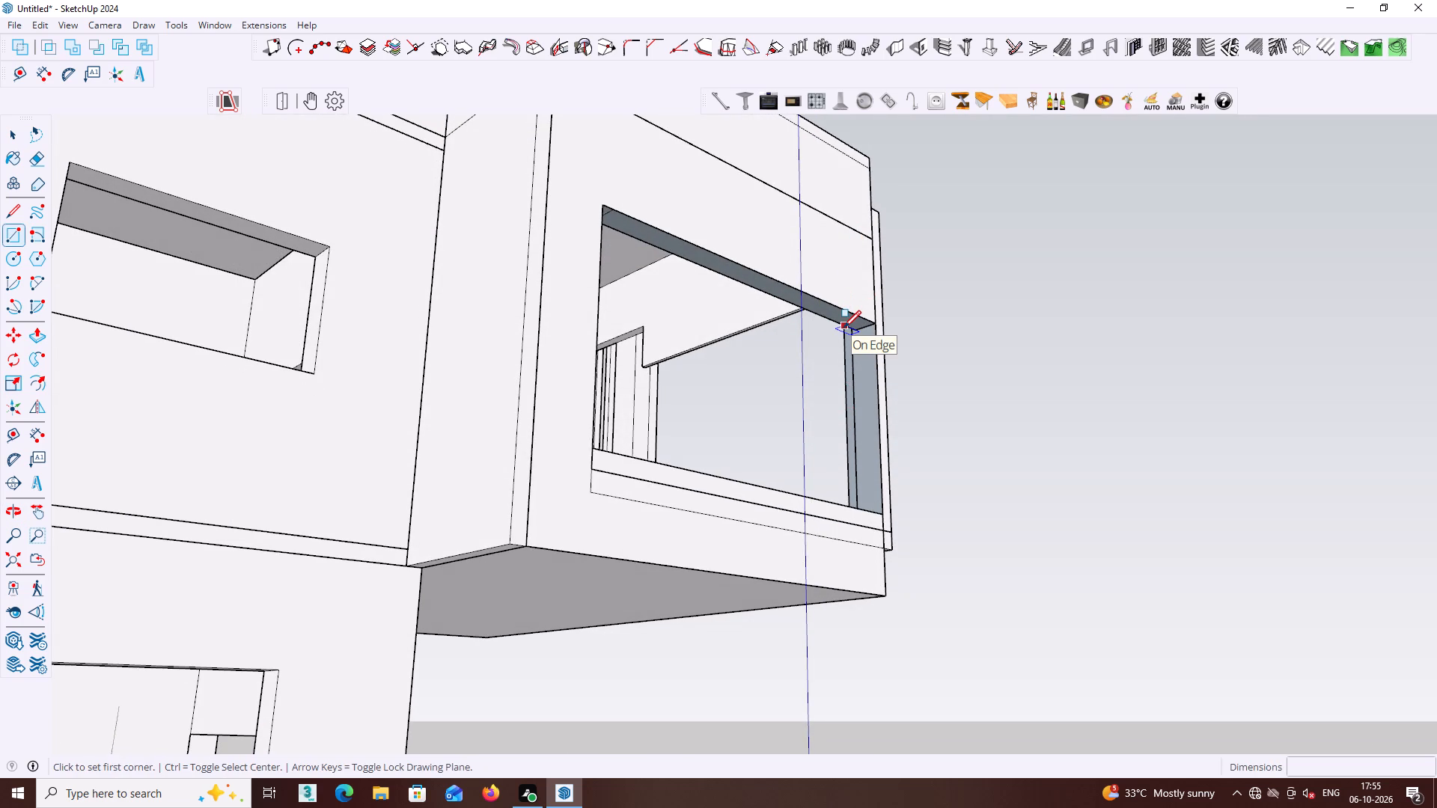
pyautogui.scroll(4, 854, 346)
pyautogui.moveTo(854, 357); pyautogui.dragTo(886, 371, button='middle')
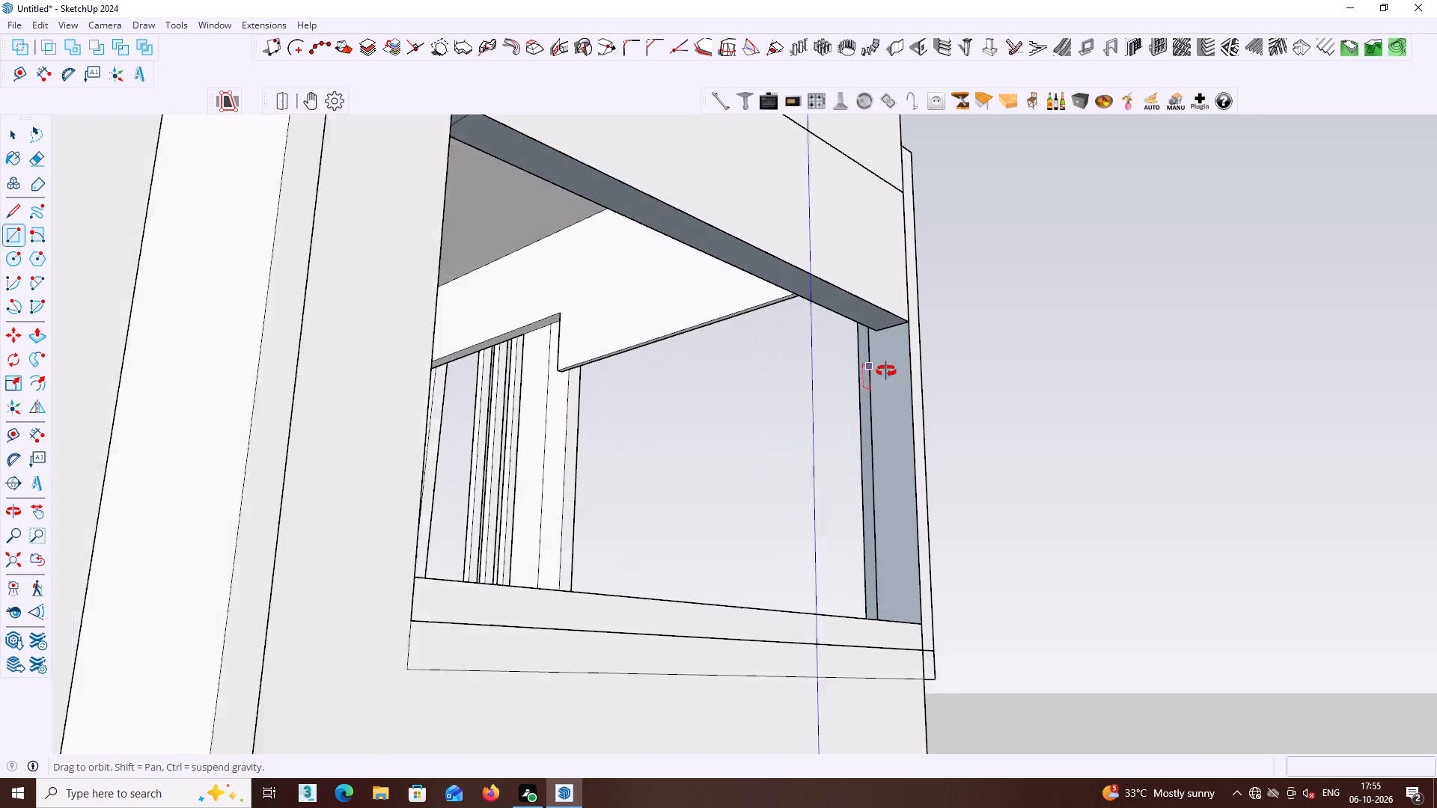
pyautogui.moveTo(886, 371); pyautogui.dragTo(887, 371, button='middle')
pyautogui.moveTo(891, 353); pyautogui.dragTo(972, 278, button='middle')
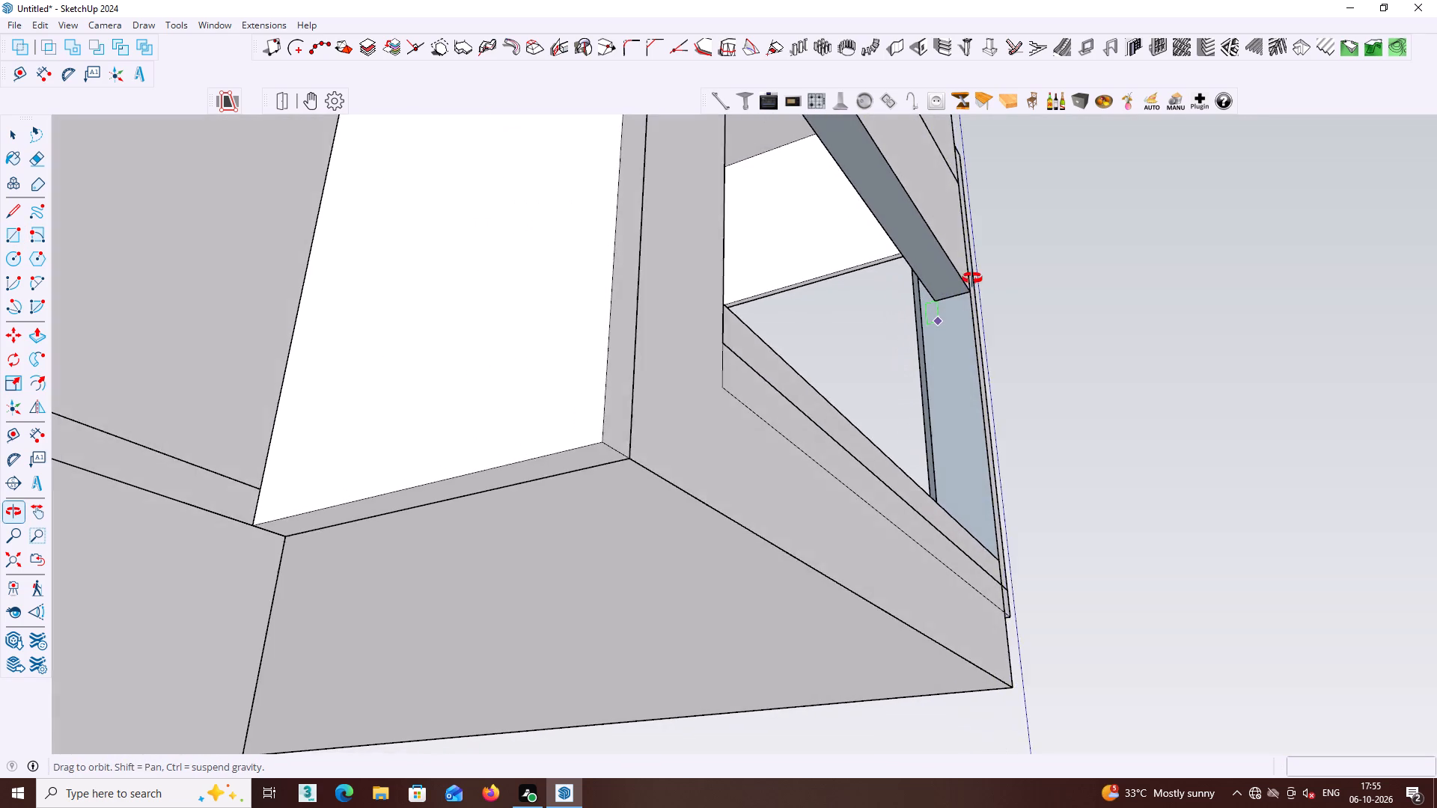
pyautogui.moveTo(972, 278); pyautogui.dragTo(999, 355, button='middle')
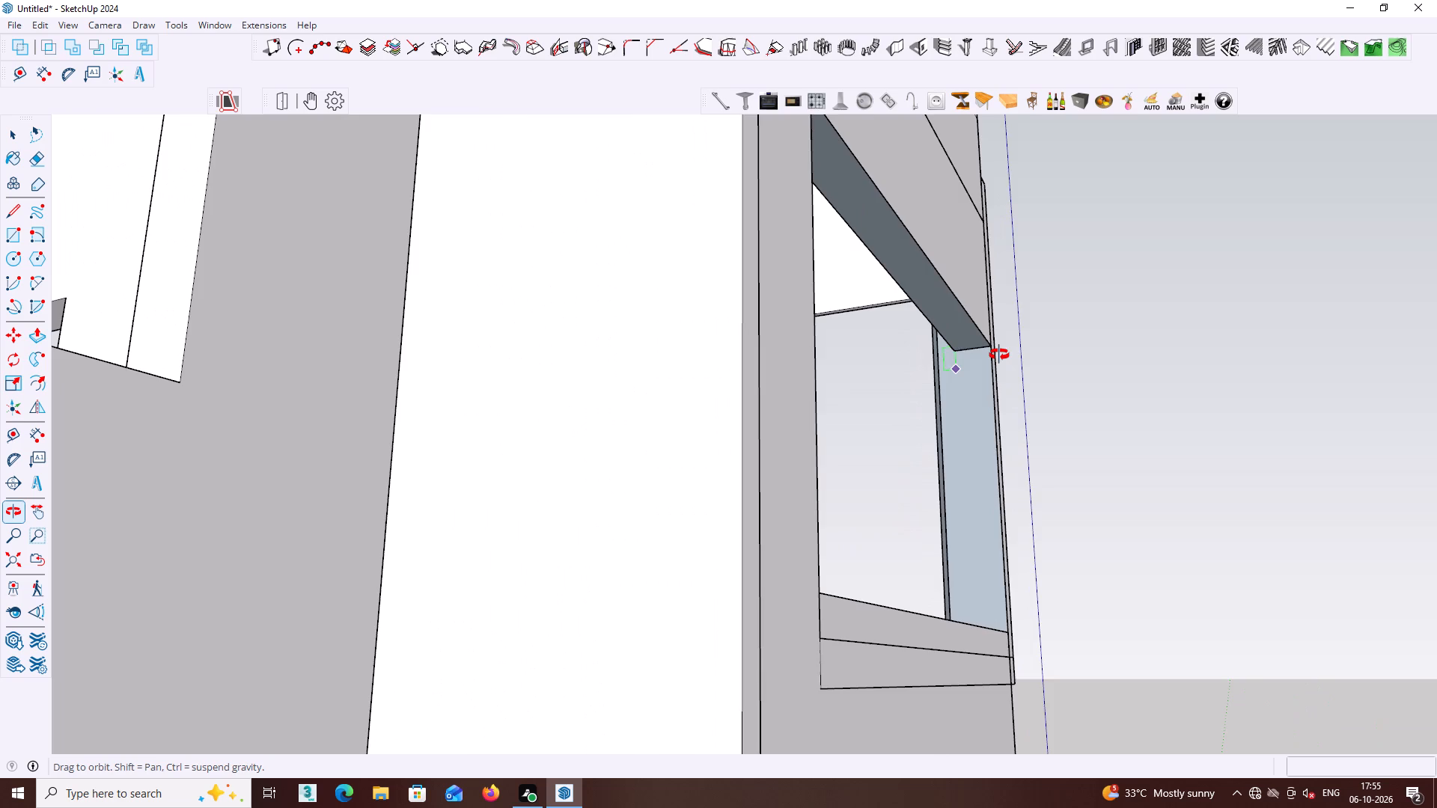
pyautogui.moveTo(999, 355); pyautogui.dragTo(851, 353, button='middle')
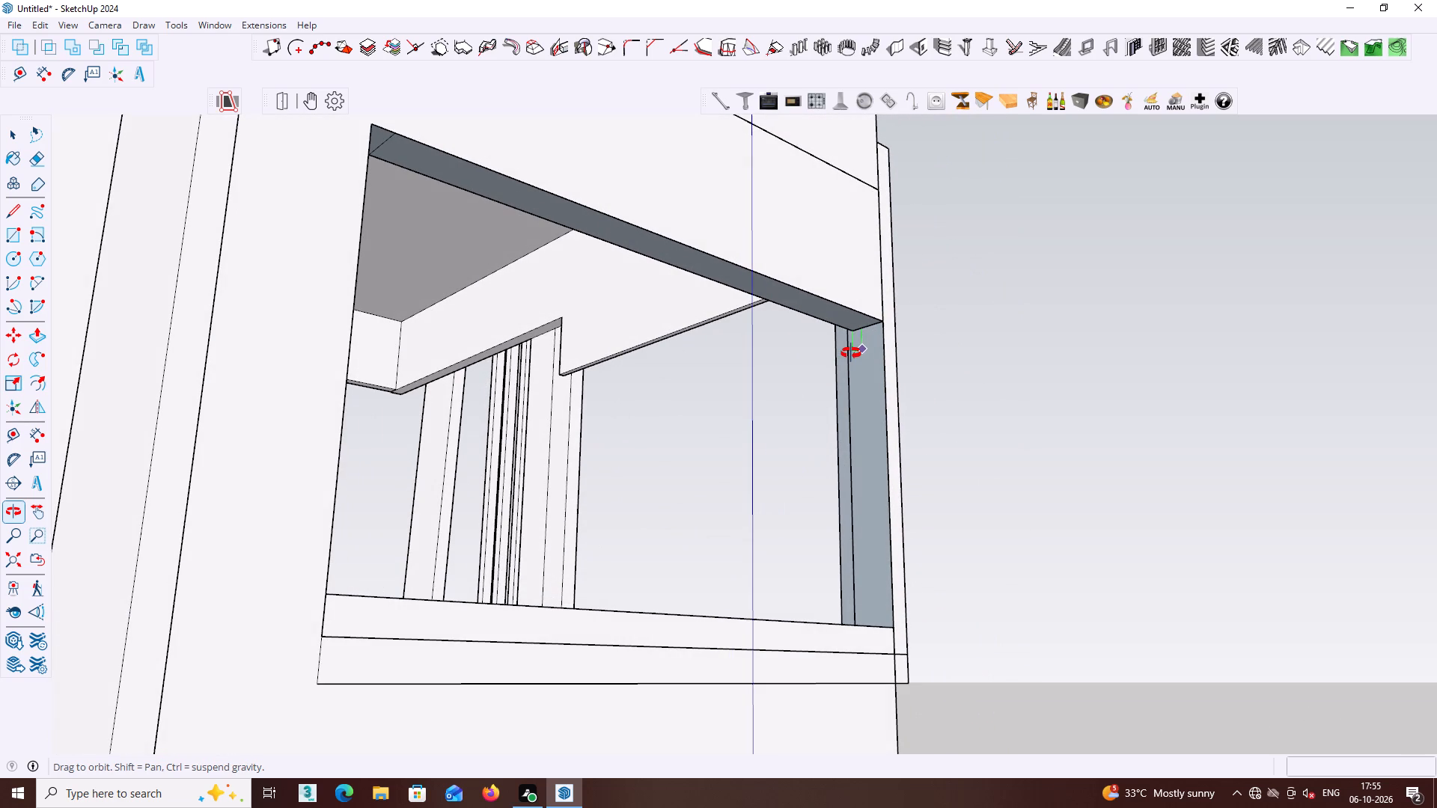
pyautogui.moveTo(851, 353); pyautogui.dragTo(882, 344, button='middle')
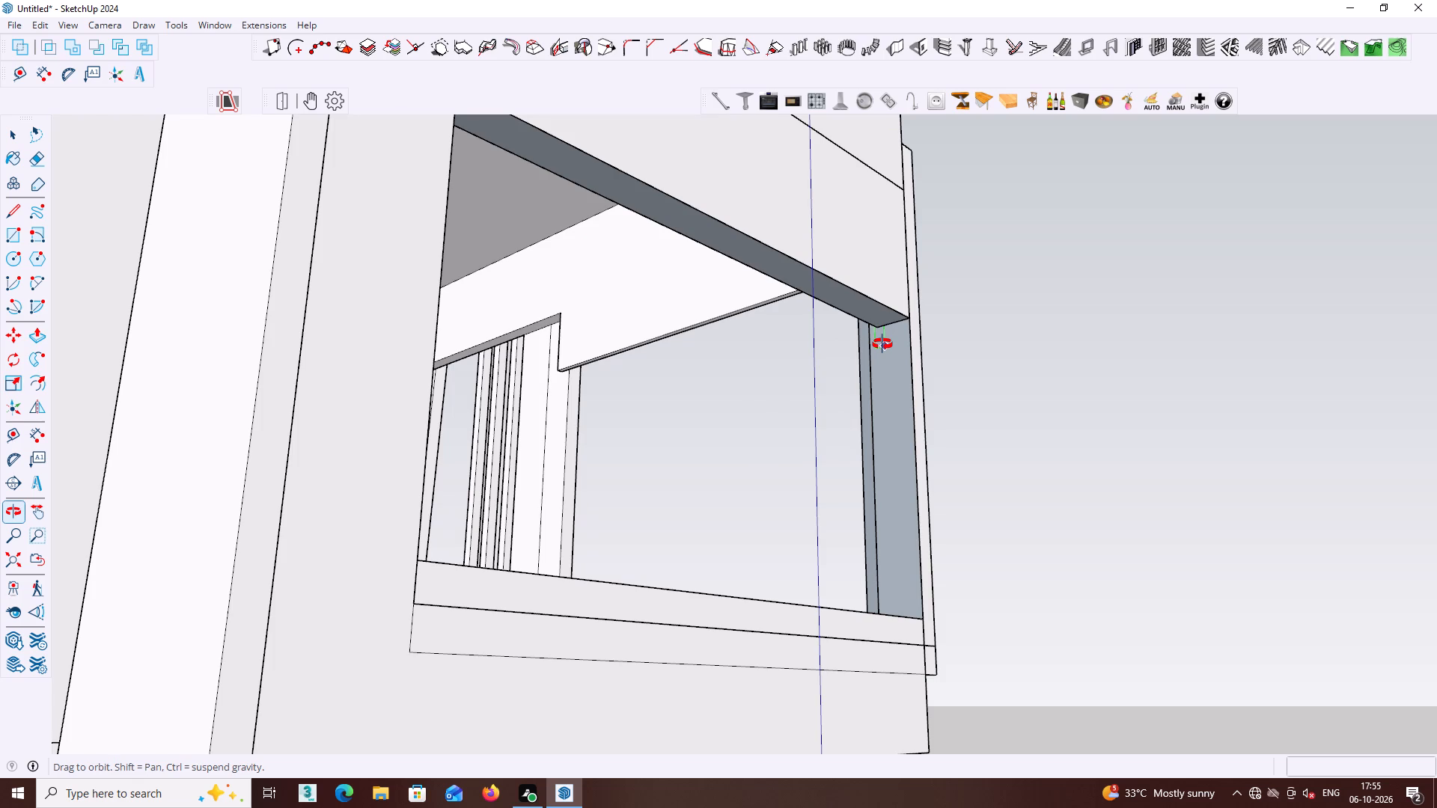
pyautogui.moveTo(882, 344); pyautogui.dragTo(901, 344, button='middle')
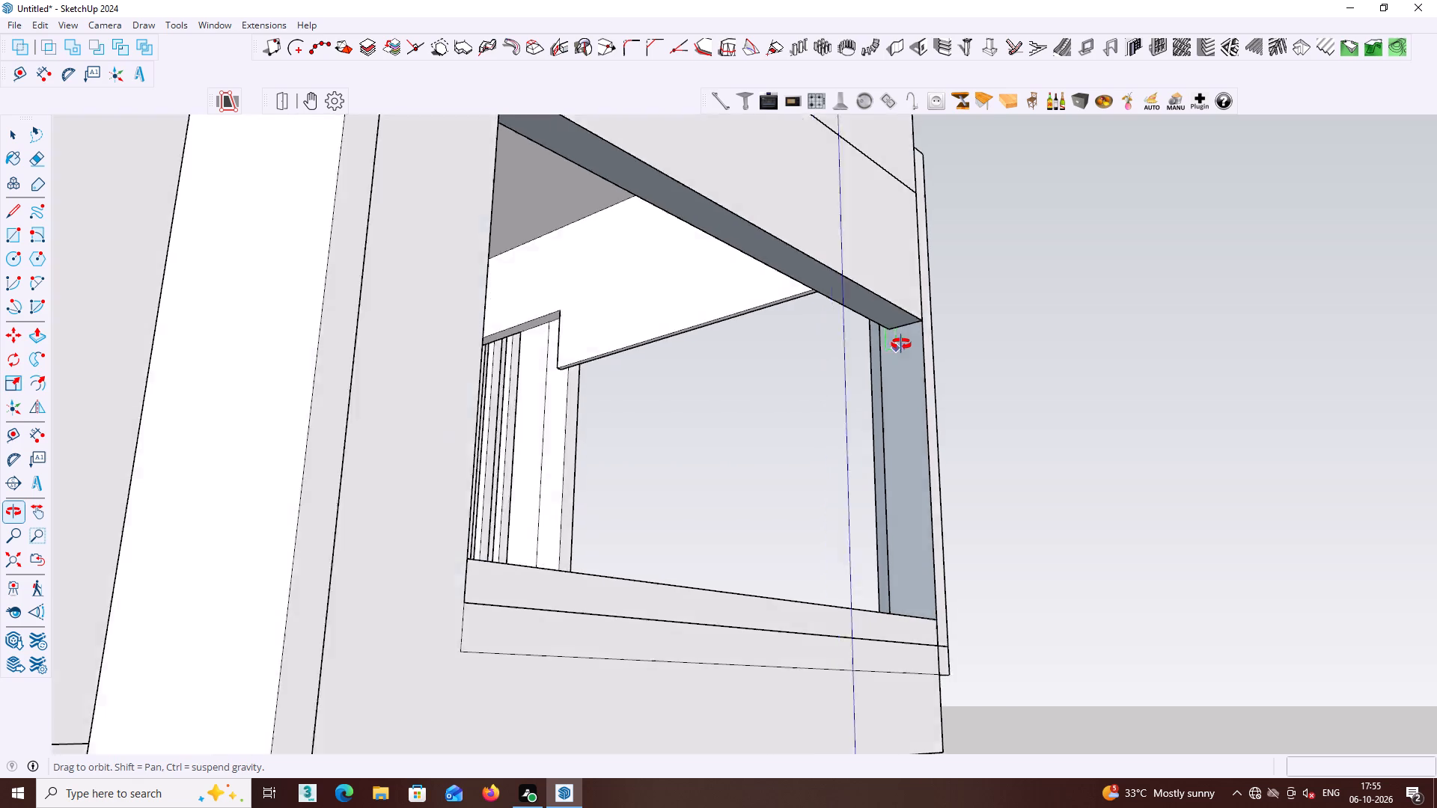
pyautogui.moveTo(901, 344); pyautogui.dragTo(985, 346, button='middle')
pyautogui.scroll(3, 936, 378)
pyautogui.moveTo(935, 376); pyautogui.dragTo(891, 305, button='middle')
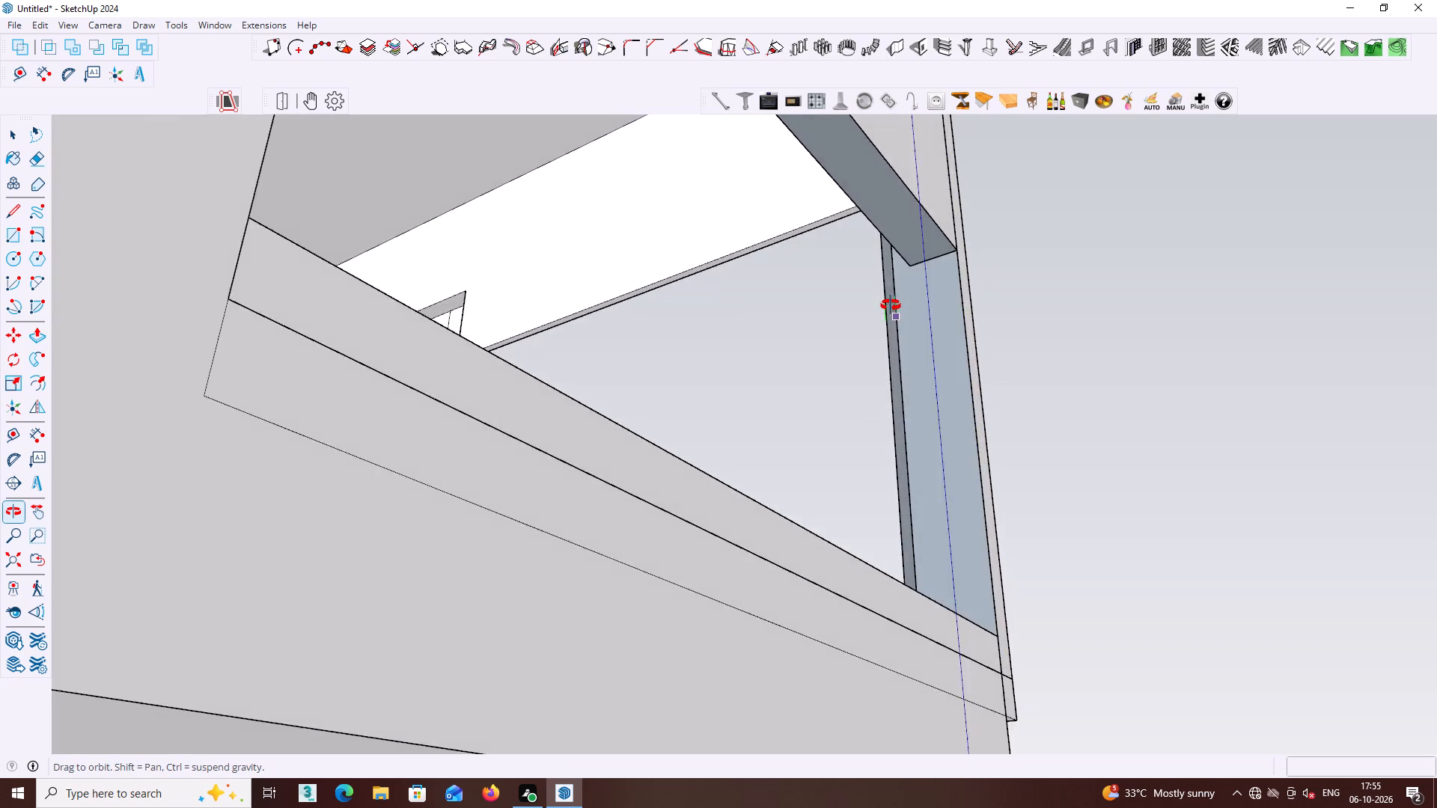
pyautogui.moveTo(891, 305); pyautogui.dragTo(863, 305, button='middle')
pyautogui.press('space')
# Draw a line about 5 5/16" long from the upper inner corner of the projecting block's large opening to the jamb's inner edge.
pyautogui.moveTo(869, 318); pyautogui.dragTo(945, 363, button='middle')
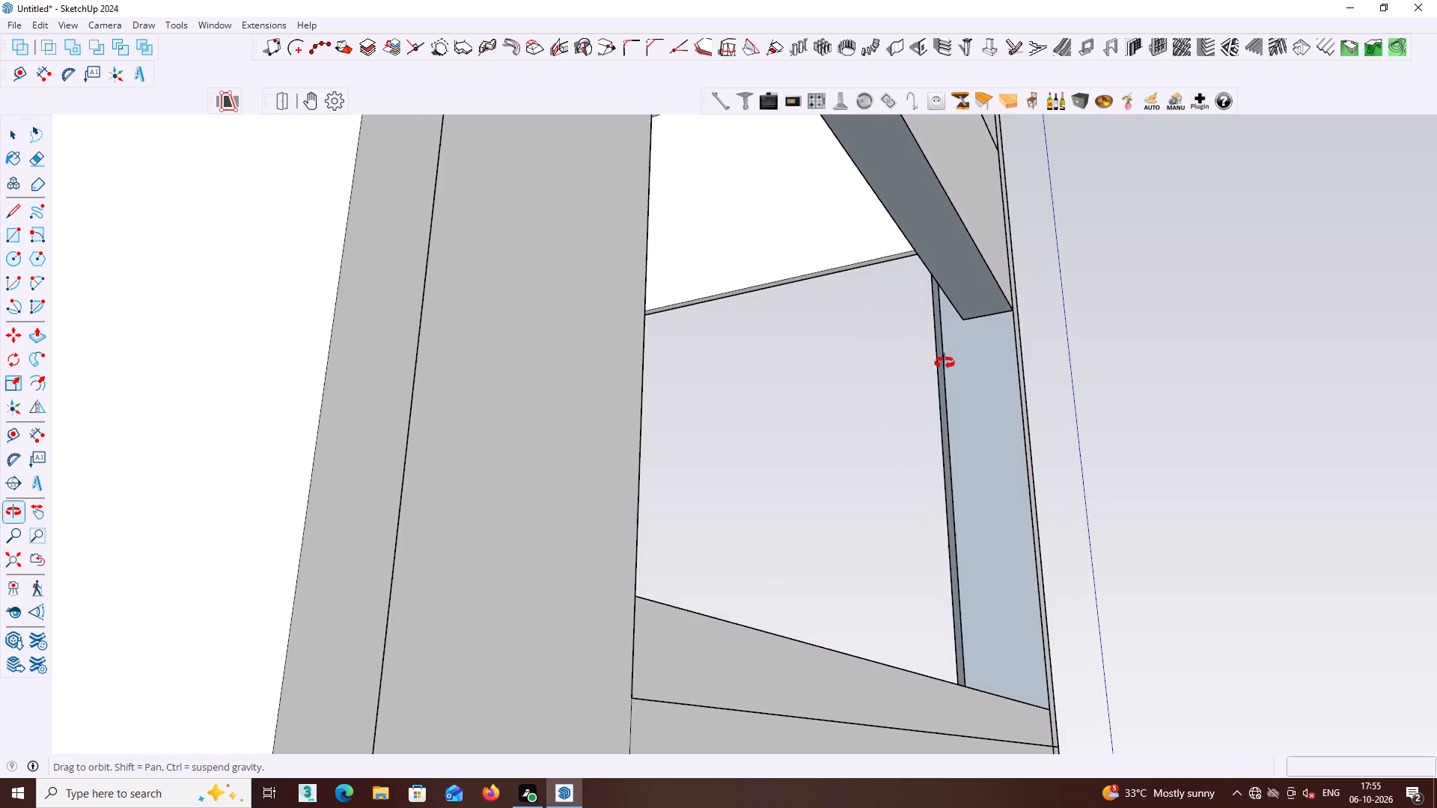
pyautogui.moveTo(945, 363); pyautogui.dragTo(939, 397, button='middle')
pyautogui.middleClick(941, 397)
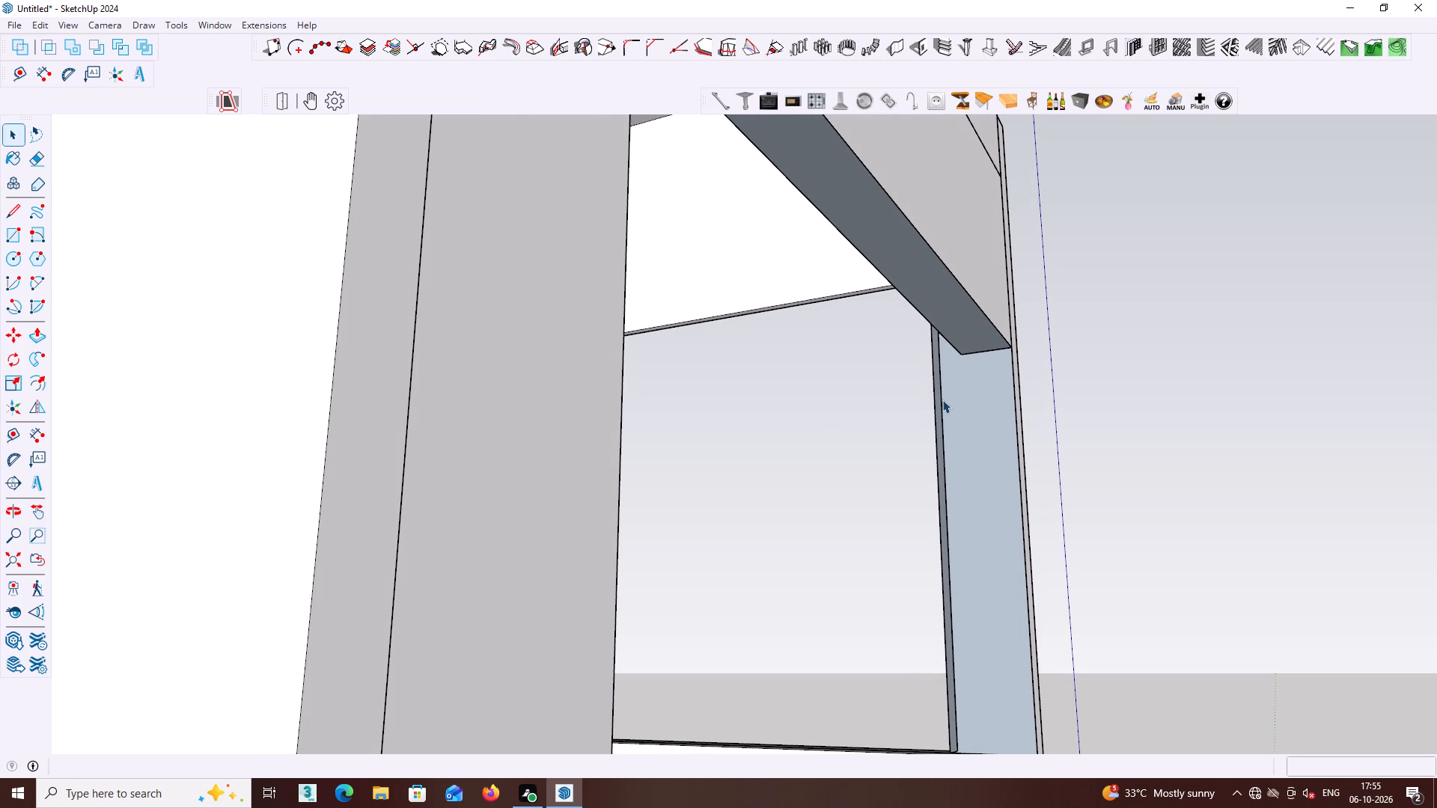
pyautogui.press('l')
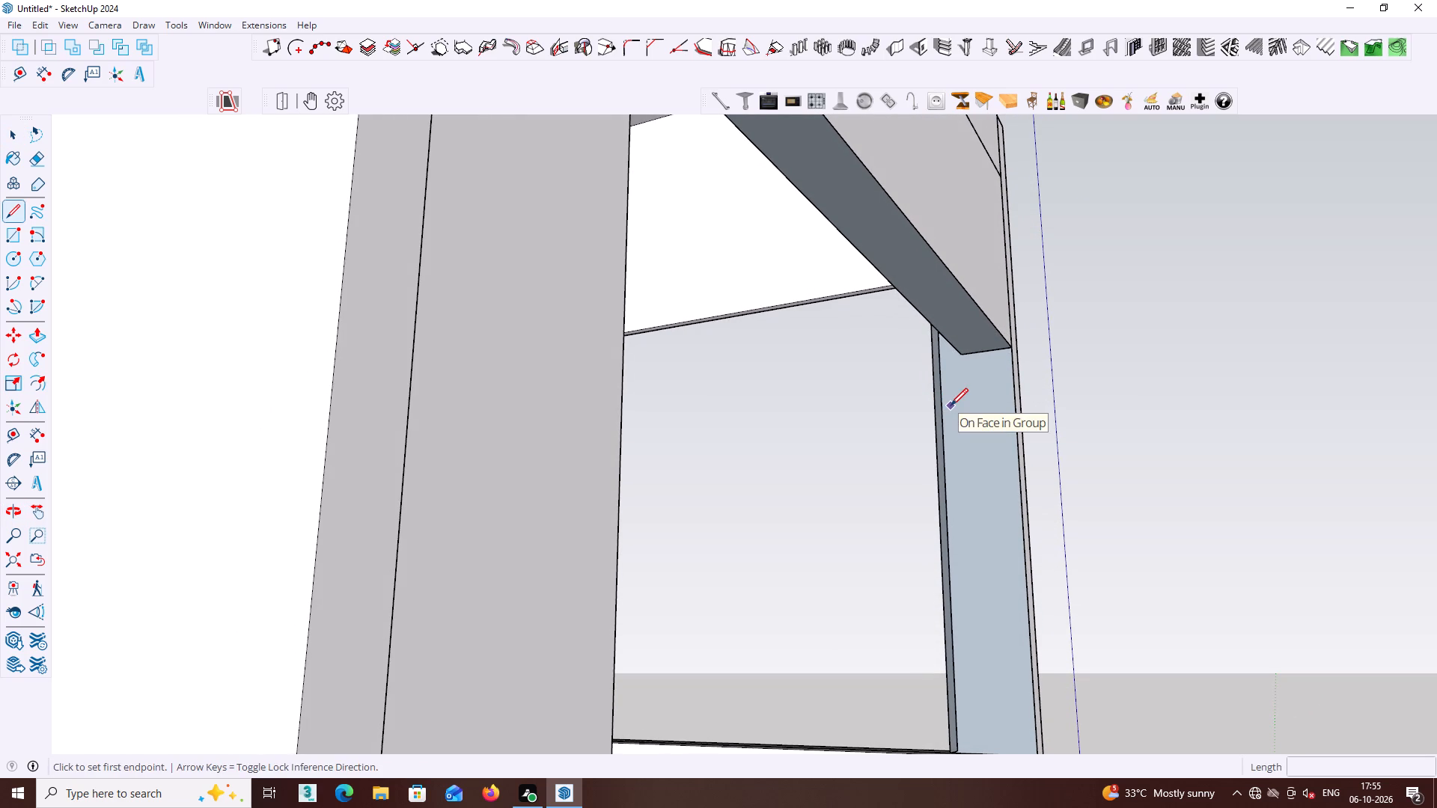
pyautogui.click(958, 358)
pyautogui.click(930, 358)
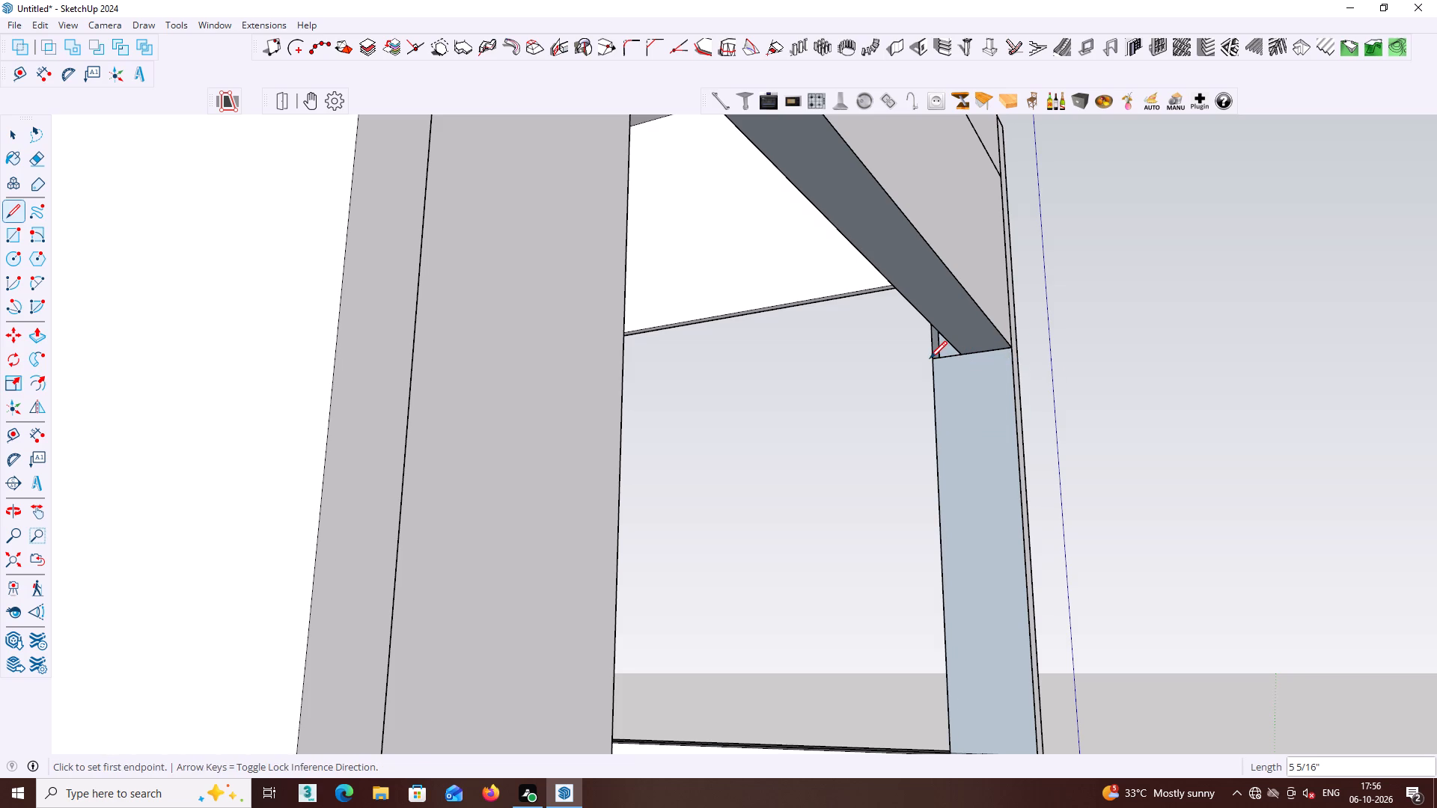
pyautogui.press('space')
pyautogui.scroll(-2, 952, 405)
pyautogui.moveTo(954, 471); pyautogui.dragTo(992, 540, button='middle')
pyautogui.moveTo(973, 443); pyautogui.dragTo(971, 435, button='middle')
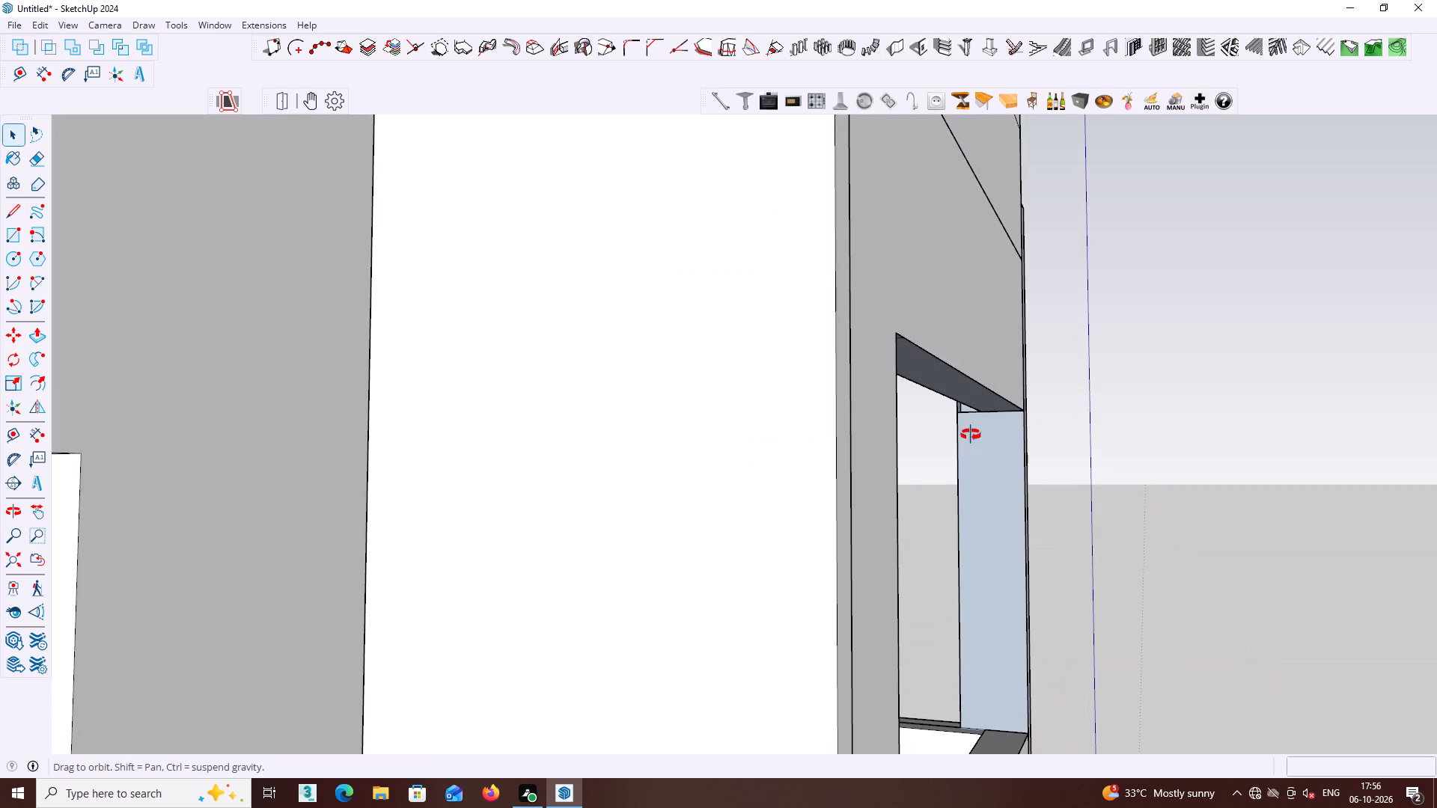
# Examine the house from all sides and inspect the head and jamb of the projecting block's large window opening.
pyautogui.moveTo(971, 435); pyautogui.dragTo(734, 416, button='middle')
pyautogui.scroll(2, 720, 388)
pyautogui.moveTo(583, 411); pyautogui.dragTo(814, 438, button='middle')
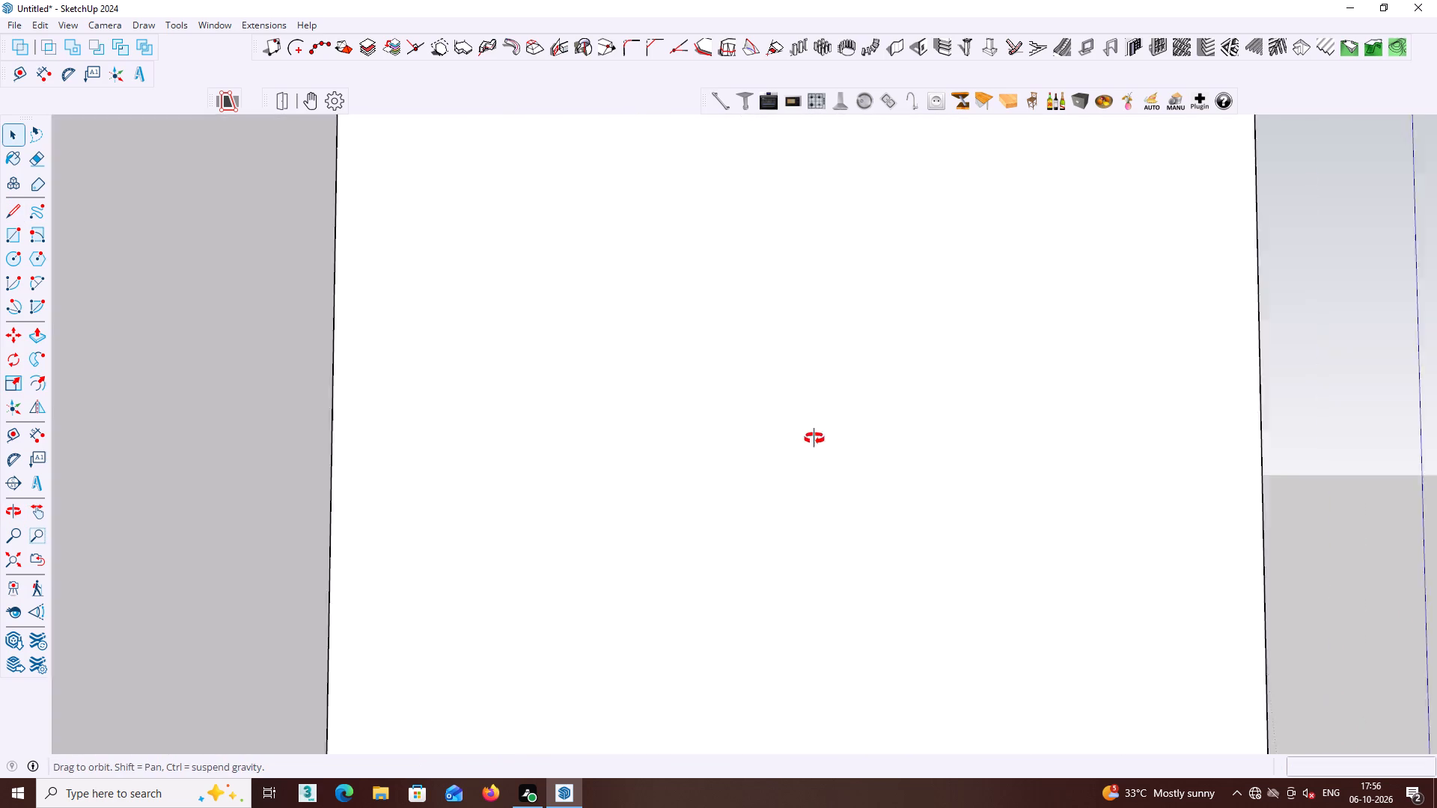
pyautogui.moveTo(814, 438); pyautogui.dragTo(893, 440, button='middle')
pyautogui.scroll(-14, 879, 437)
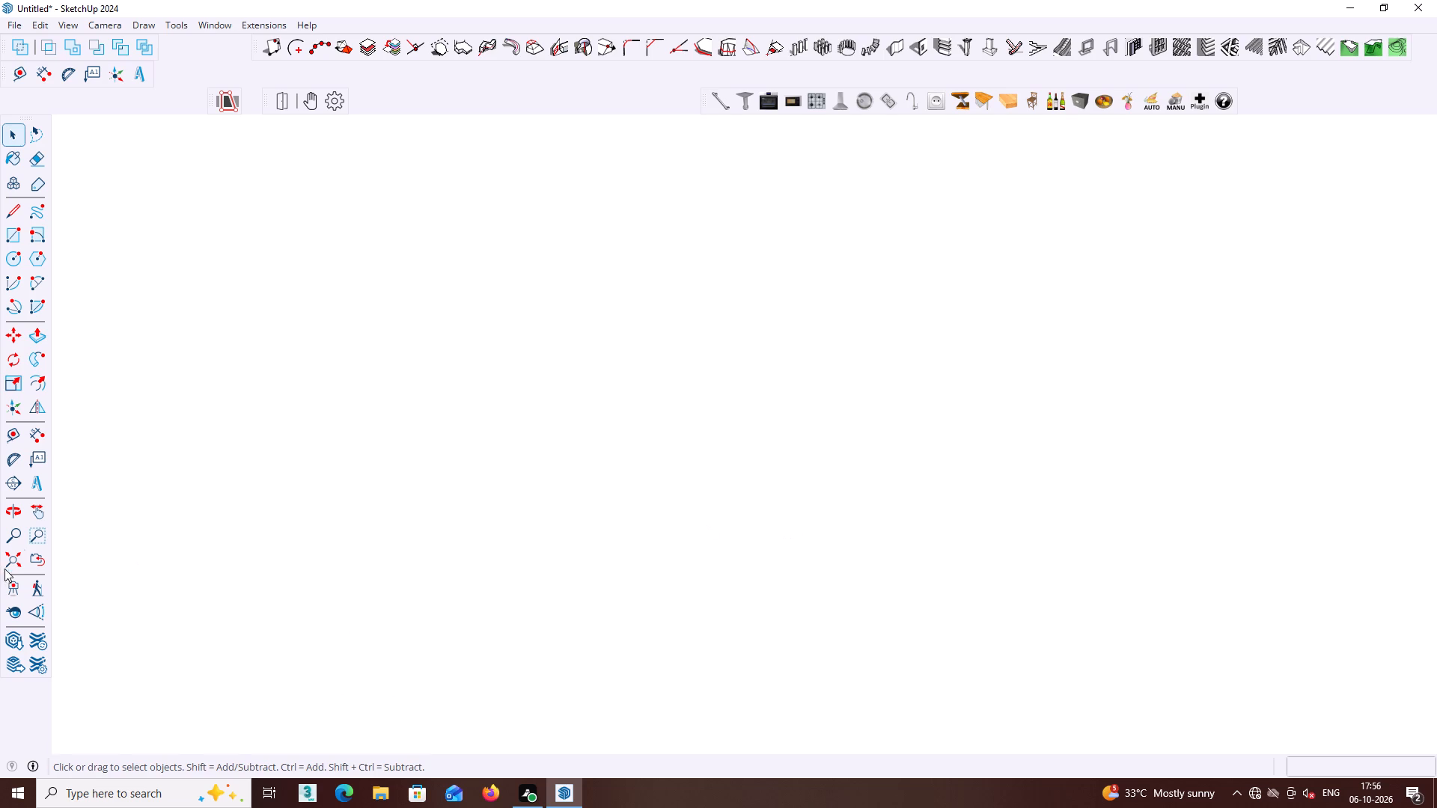
pyautogui.click(13, 566)
pyautogui.scroll(-5, 189, 545)
pyautogui.moveTo(553, 535); pyautogui.dragTo(430, 655, button='middle')
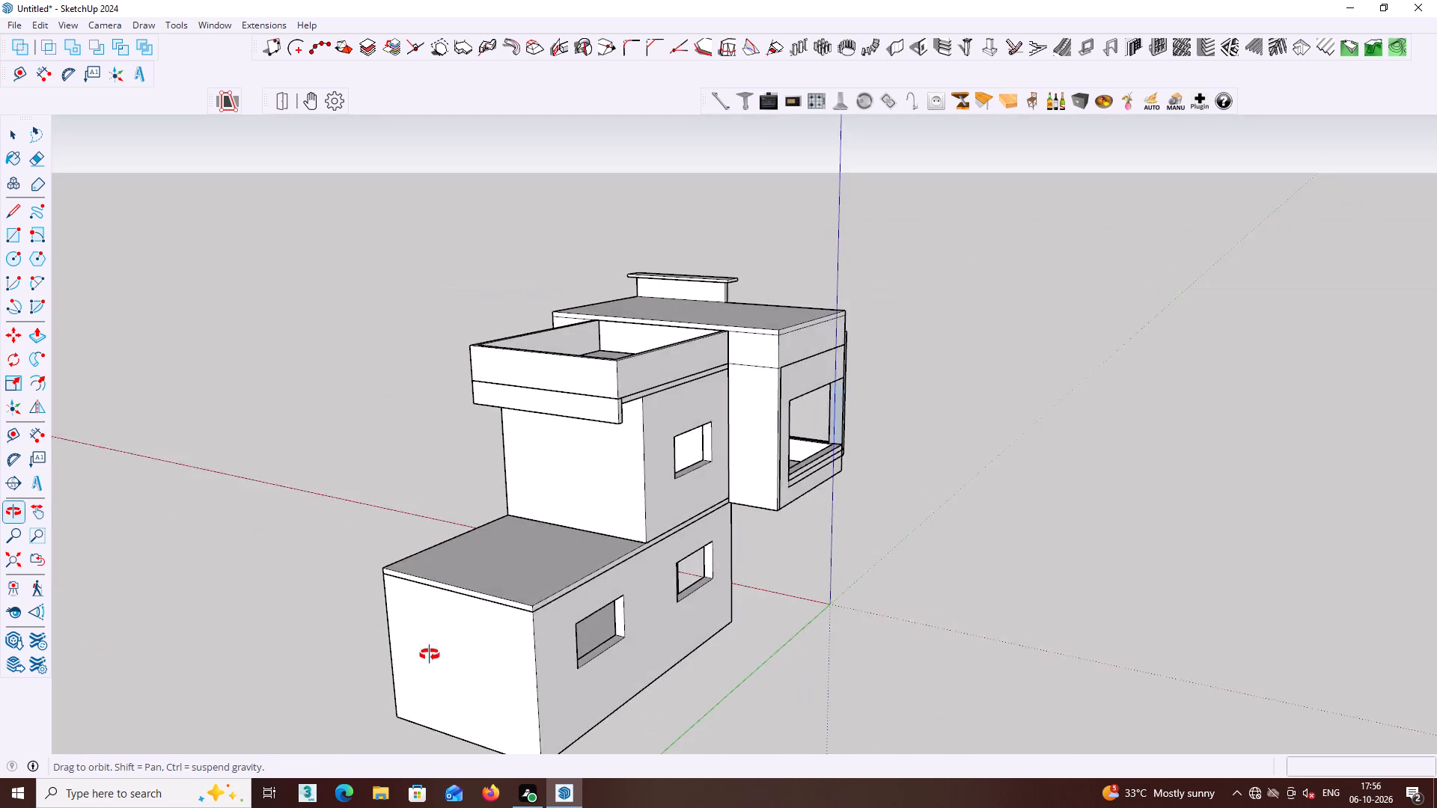
pyautogui.moveTo(430, 655); pyautogui.dragTo(447, 633, button='middle')
pyautogui.moveTo(615, 566); pyautogui.dragTo(1382, 485, button='middle')
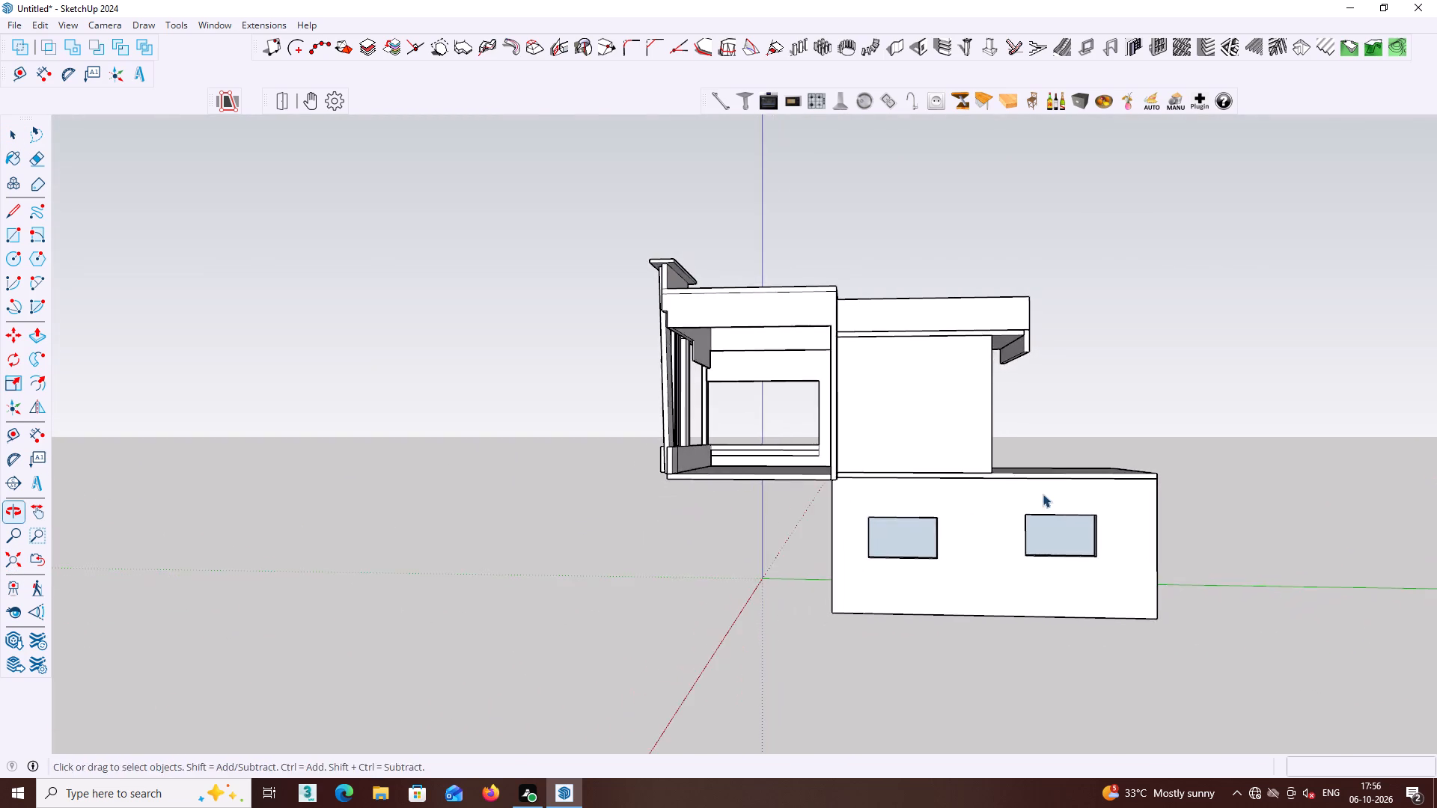
pyautogui.moveTo(1005, 495); pyautogui.dragTo(1299, 524, button='middle')
pyautogui.moveTo(820, 572); pyautogui.dragTo(1299, 557, button='middle')
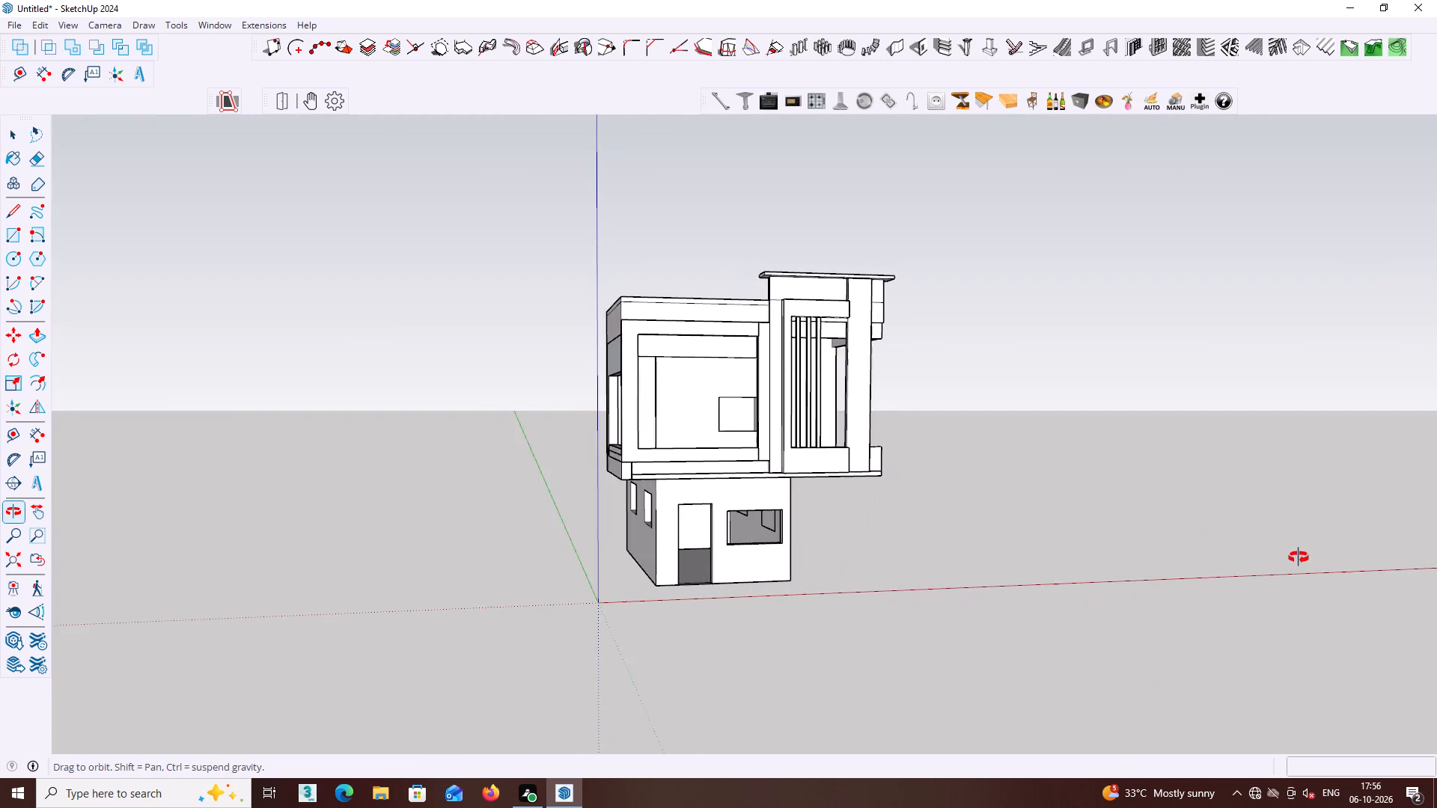
pyautogui.moveTo(1299, 557); pyautogui.dragTo(1076, 556, button='middle')
pyautogui.scroll(6, 620, 420)
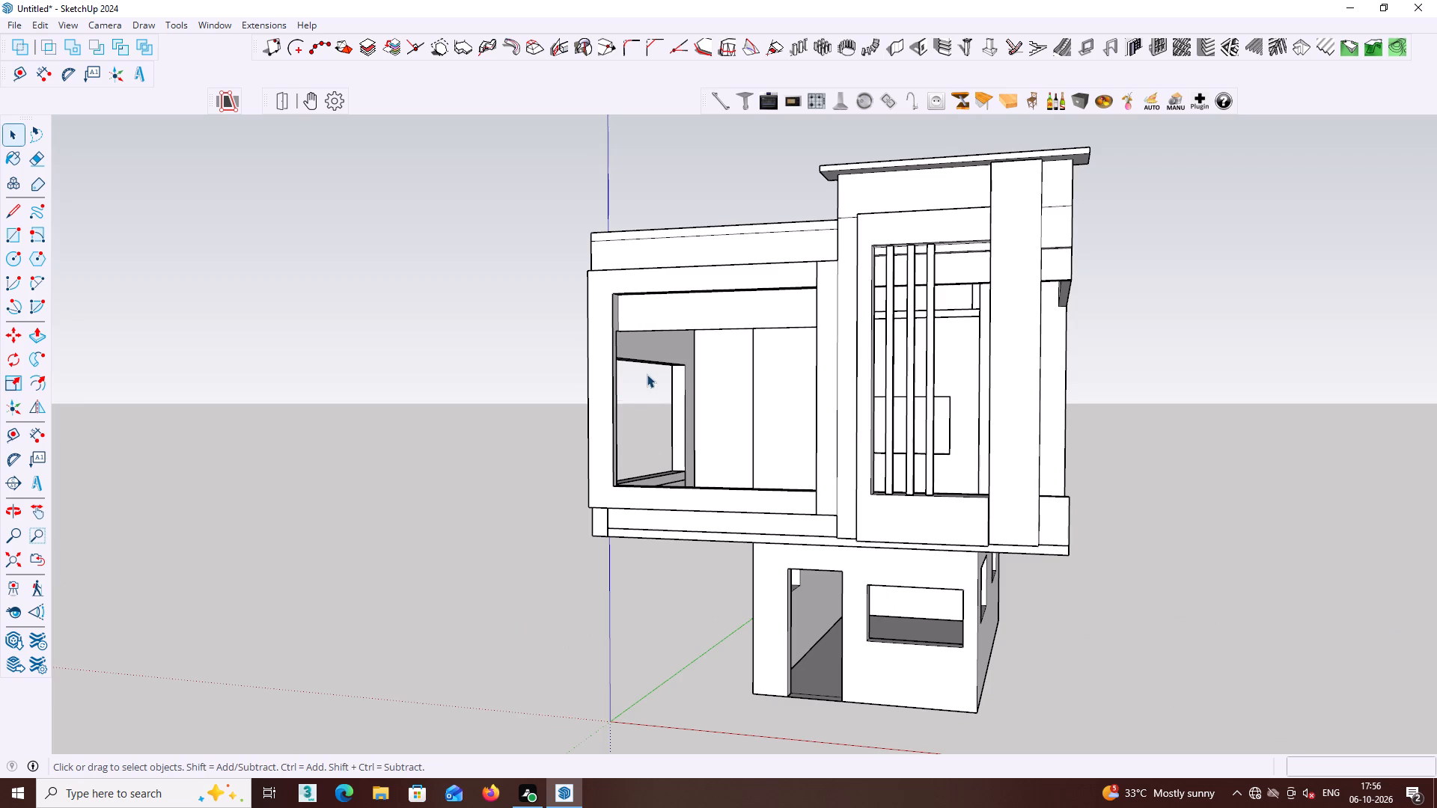
pyautogui.keyDown('shift'); pyautogui.moveTo(647, 374); pyautogui.dragTo(462, 451, button='middle'); pyautogui.keyUp('shift')
pyautogui.scroll(5, 550, 473)
pyautogui.moveTo(627, 511); pyautogui.dragTo(878, 542, button='middle')
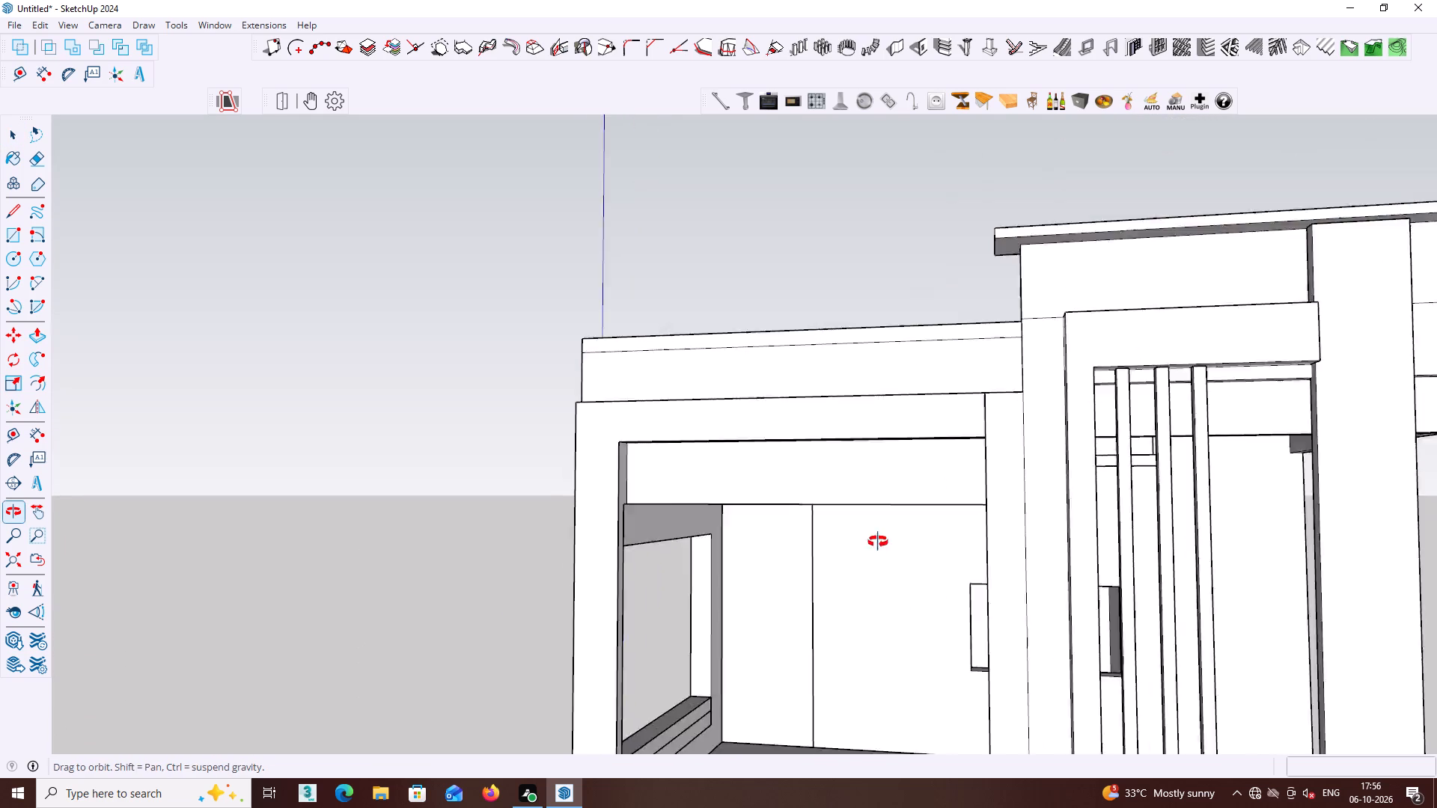
pyautogui.moveTo(878, 542); pyautogui.dragTo(1274, 569, button='middle')
pyautogui.moveTo(679, 628); pyautogui.dragTo(951, 640, button='middle')
pyautogui.moveTo(1035, 644); pyautogui.dragTo(848, 512, button='middle')
pyautogui.moveTo(859, 551); pyautogui.dragTo(1037, 518, button='middle')
pyautogui.scroll(3, 974, 506)
pyautogui.moveTo(944, 441); pyautogui.dragTo(942, 319, button='middle')
pyautogui.keyDown('shift'); pyautogui.moveTo(943, 319); pyautogui.dragTo(849, 508, button='middle'); pyautogui.keyUp('shift')
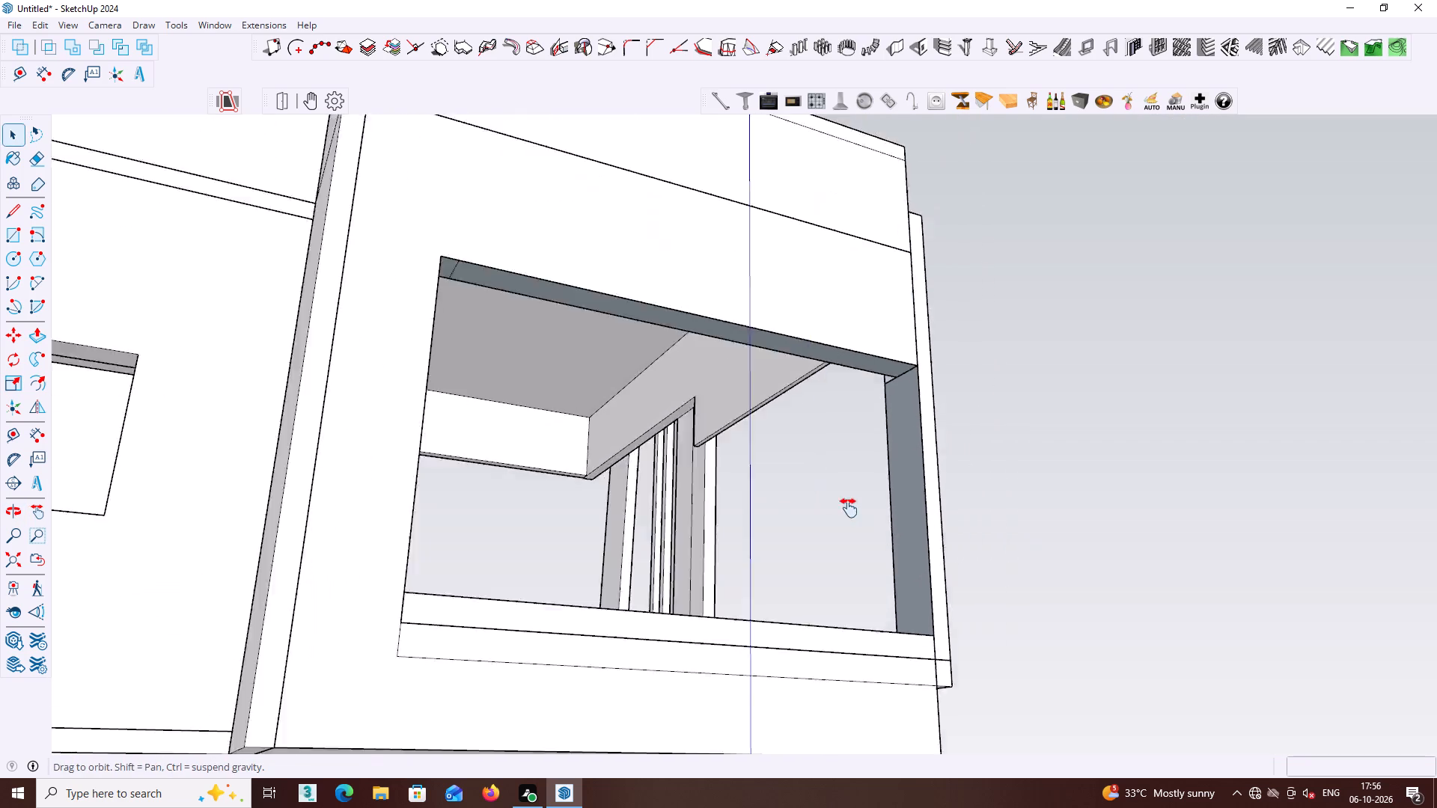
pyautogui.keyDown('shift'); pyautogui.moveTo(849, 508); pyautogui.dragTo(829, 548, button='middle'); pyautogui.keyUp('shift')
pyautogui.moveTo(811, 547); pyautogui.dragTo(1021, 529, button='middle')
pyautogui.scroll(5, 880, 490)
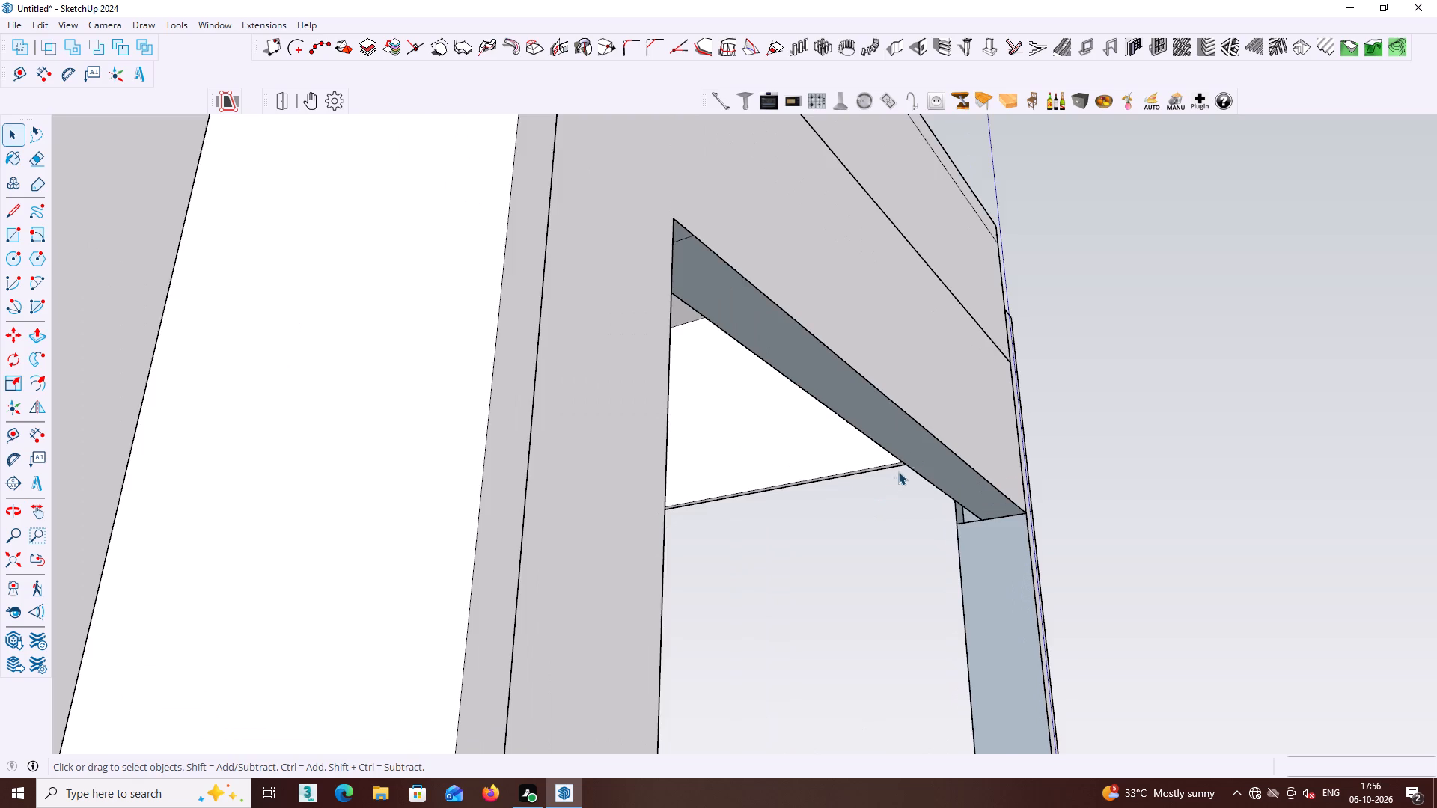
pyautogui.scroll(4, 898, 471)
pyautogui.moveTo(894, 492); pyautogui.dragTo(998, 516, button='middle')
pyautogui.keyDown('shift'); pyautogui.moveTo(1003, 517); pyautogui.dragTo(894, 490, button='middle'); pyautogui.keyUp('shift')
pyautogui.moveTo(881, 486); pyautogui.dragTo(883, 512, button='middle')
pyautogui.scroll(-2, 881, 486)
# Inspect the gap between the wall above the projecting block's large opening and the jamb's inner edge from below.
pyautogui.click(13, 564)
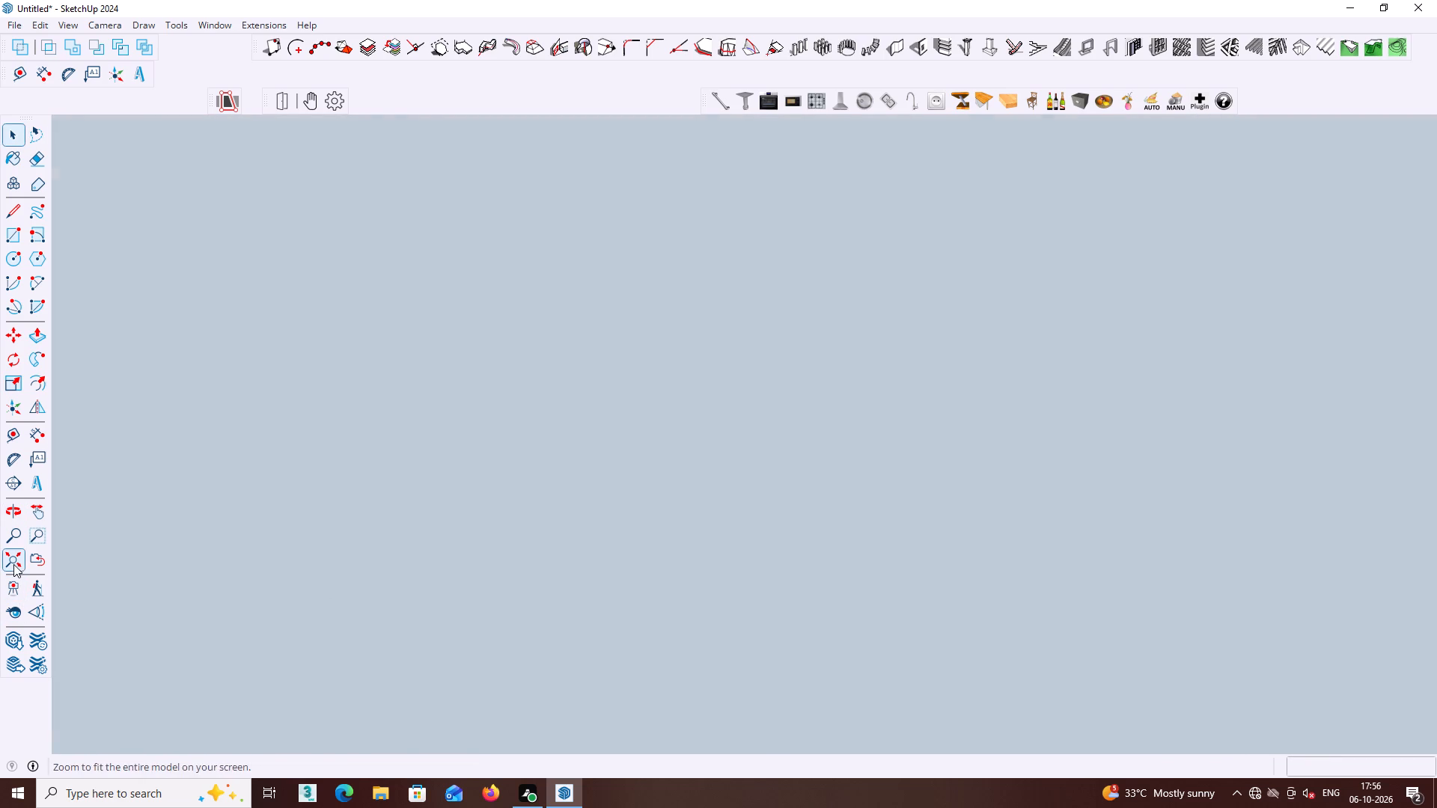
pyautogui.scroll(-2, 39, 558)
pyautogui.moveTo(900, 537); pyautogui.dragTo(791, 589, button='middle')
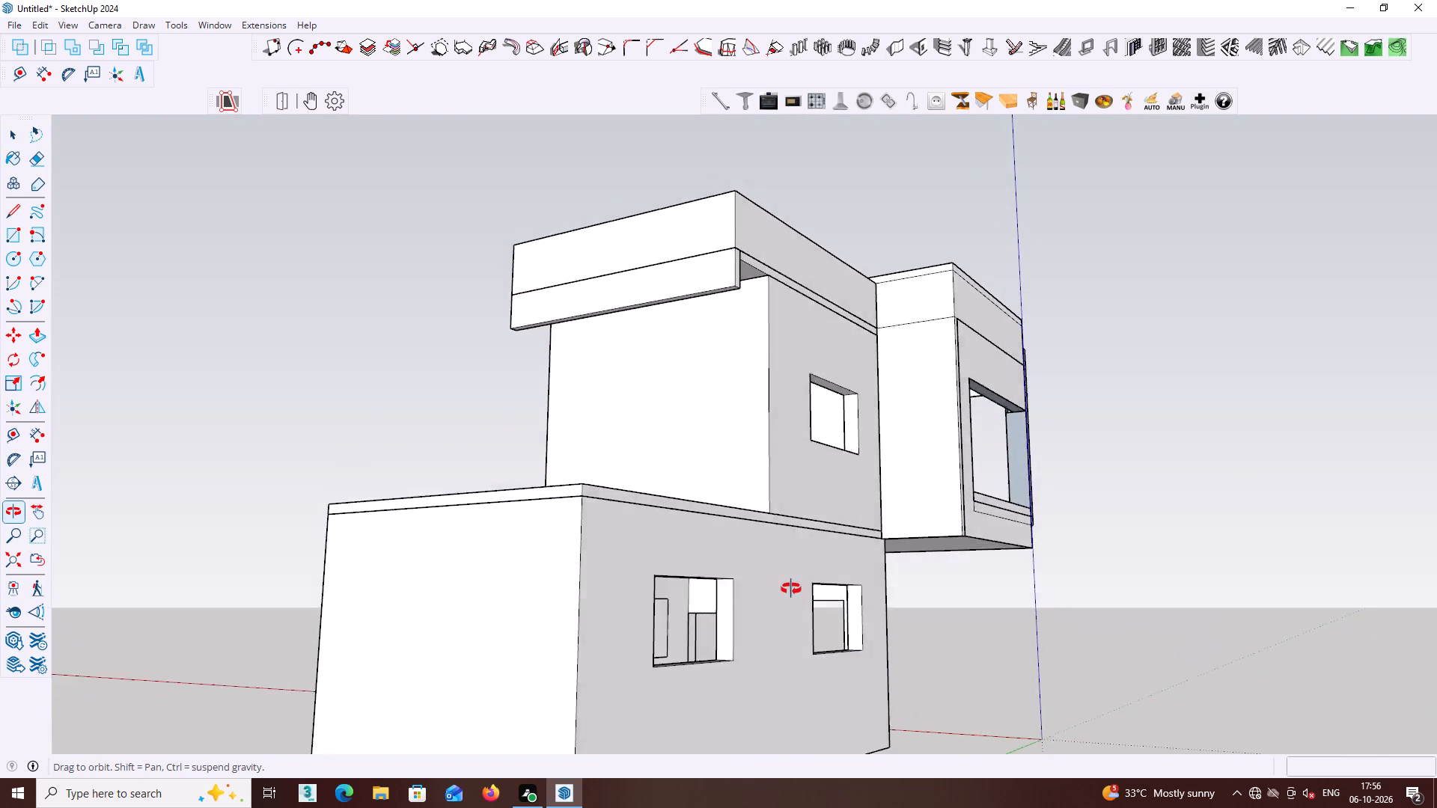
pyautogui.moveTo(791, 589); pyautogui.dragTo(733, 594, button='middle')
pyautogui.moveTo(1008, 451); pyautogui.dragTo(752, 514, button='middle')
pyautogui.scroll(3, 924, 443)
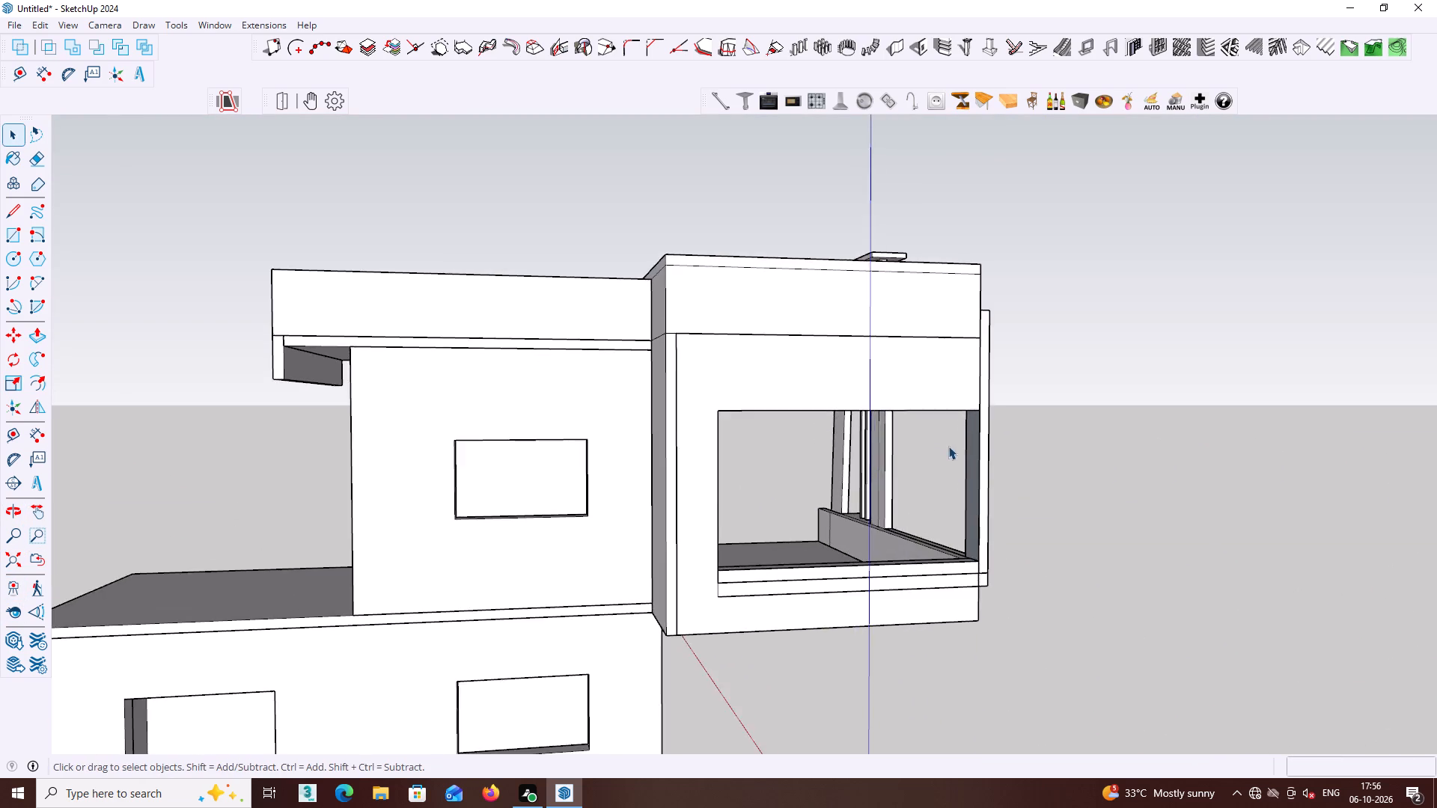
pyautogui.scroll(4, 948, 446)
pyautogui.keyDown('shift'); pyautogui.moveTo(963, 441); pyautogui.dragTo(1037, 443, button='middle'); pyautogui.keyUp('shift')
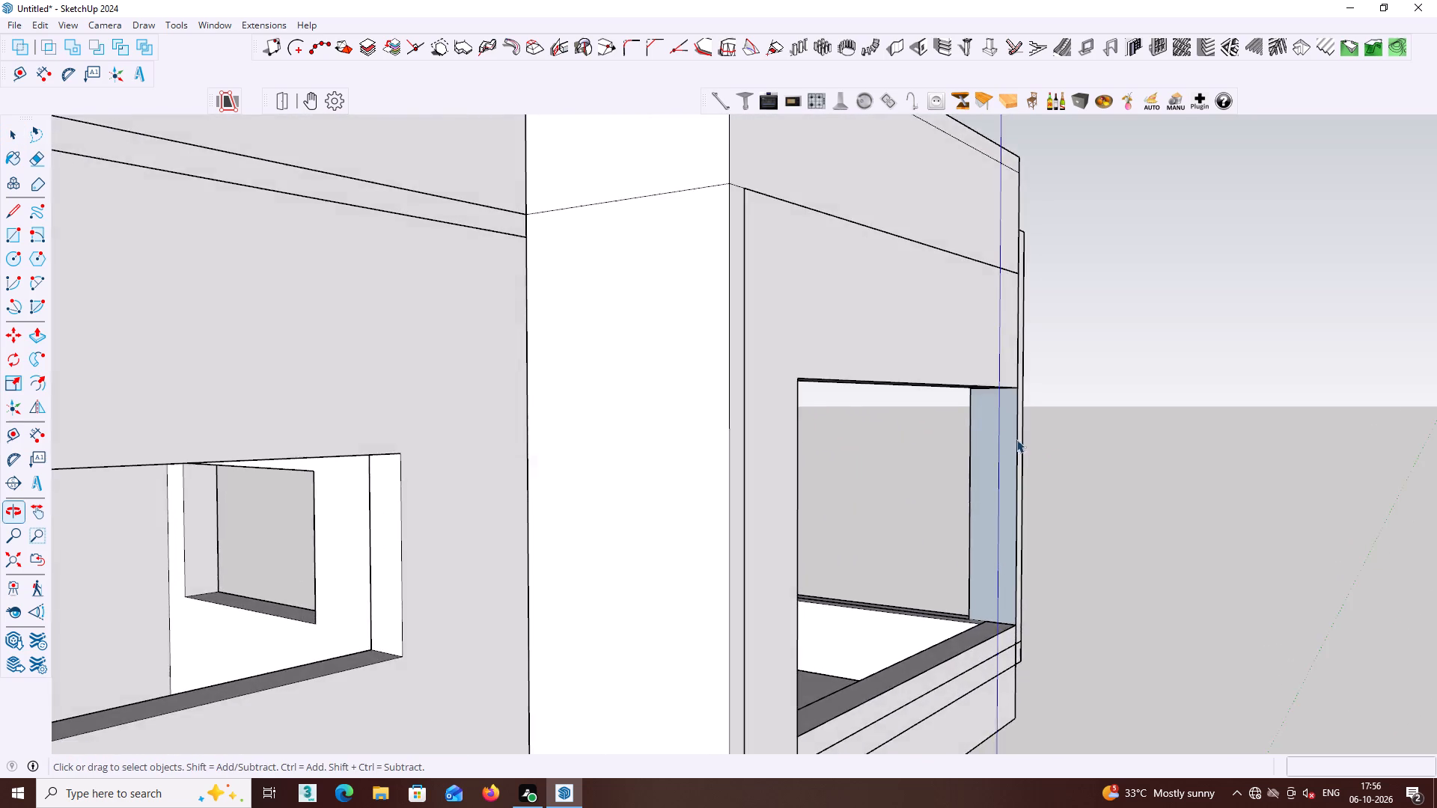
pyautogui.scroll(6, 999, 434)
pyautogui.keyDown('shift'); pyautogui.moveTo(1005, 429); pyautogui.dragTo(849, 384, button='middle'); pyautogui.keyUp('shift')
pyautogui.moveTo(777, 463); pyautogui.dragTo(896, 462, button='middle')
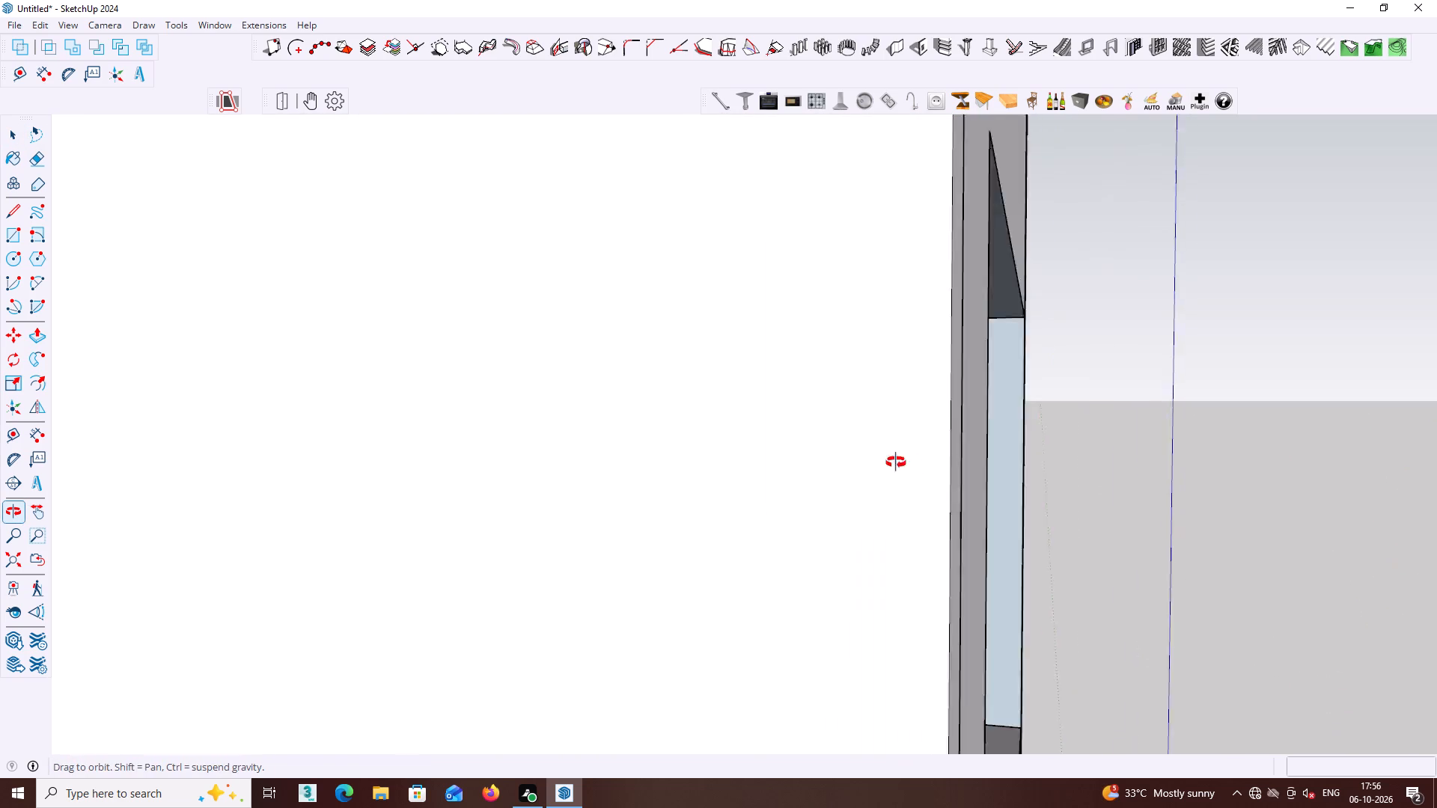
pyautogui.moveTo(896, 462); pyautogui.dragTo(863, 451, button='middle')
pyautogui.scroll(1, 884, 375)
pyautogui.keyDown('shift'); pyautogui.moveTo(884, 370); pyautogui.dragTo(881, 514, button='middle'); pyautogui.keyUp('shift')
pyautogui.moveTo(866, 500); pyautogui.dragTo(878, 382, button='middle')
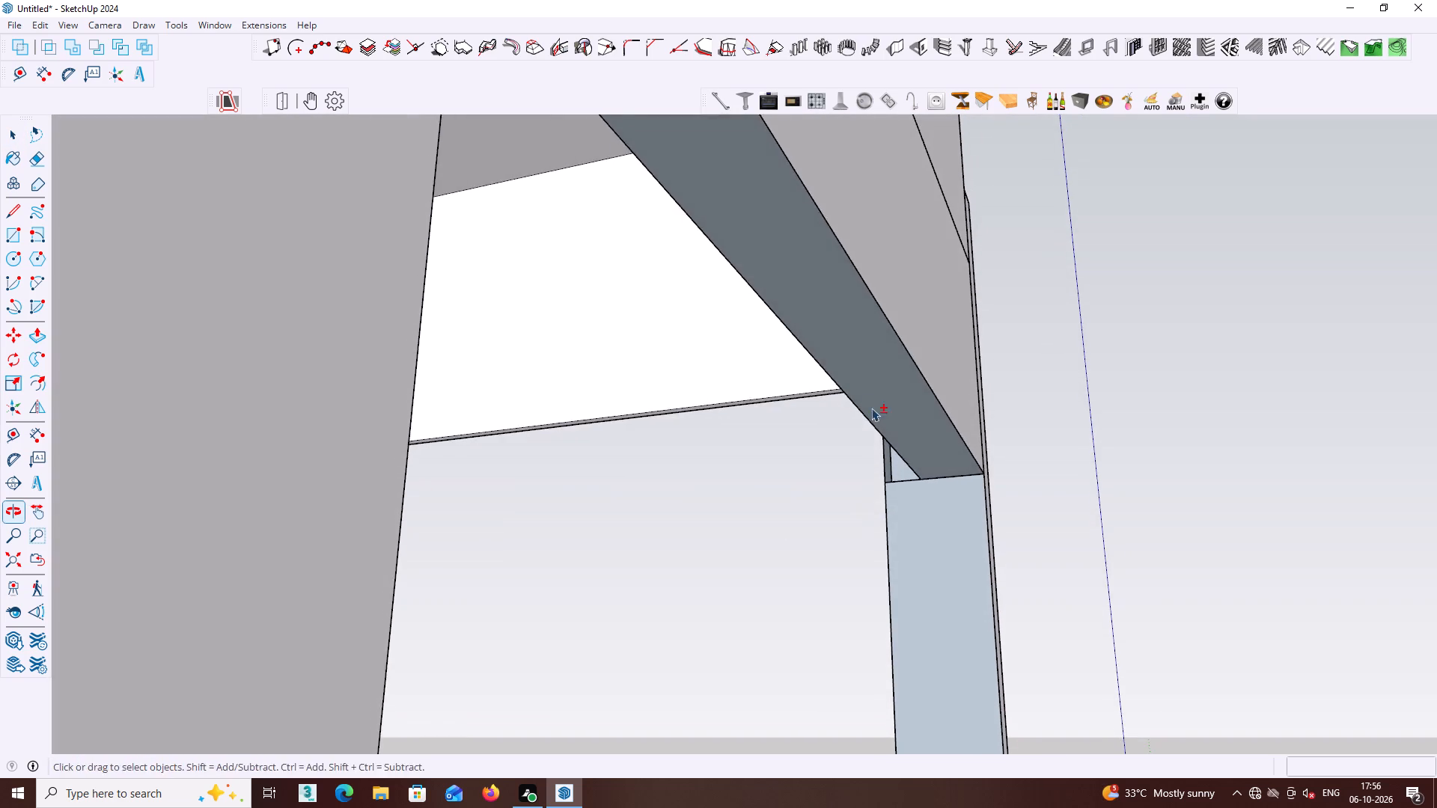
pyautogui.keyDown('shift'); pyautogui.moveTo(871, 408); pyautogui.dragTo(870, 538, button='middle'); pyautogui.keyUp('shift')
pyautogui.moveTo(871, 545); pyautogui.dragTo(885, 528, button='middle')
pyautogui.scroll(3, 877, 531)
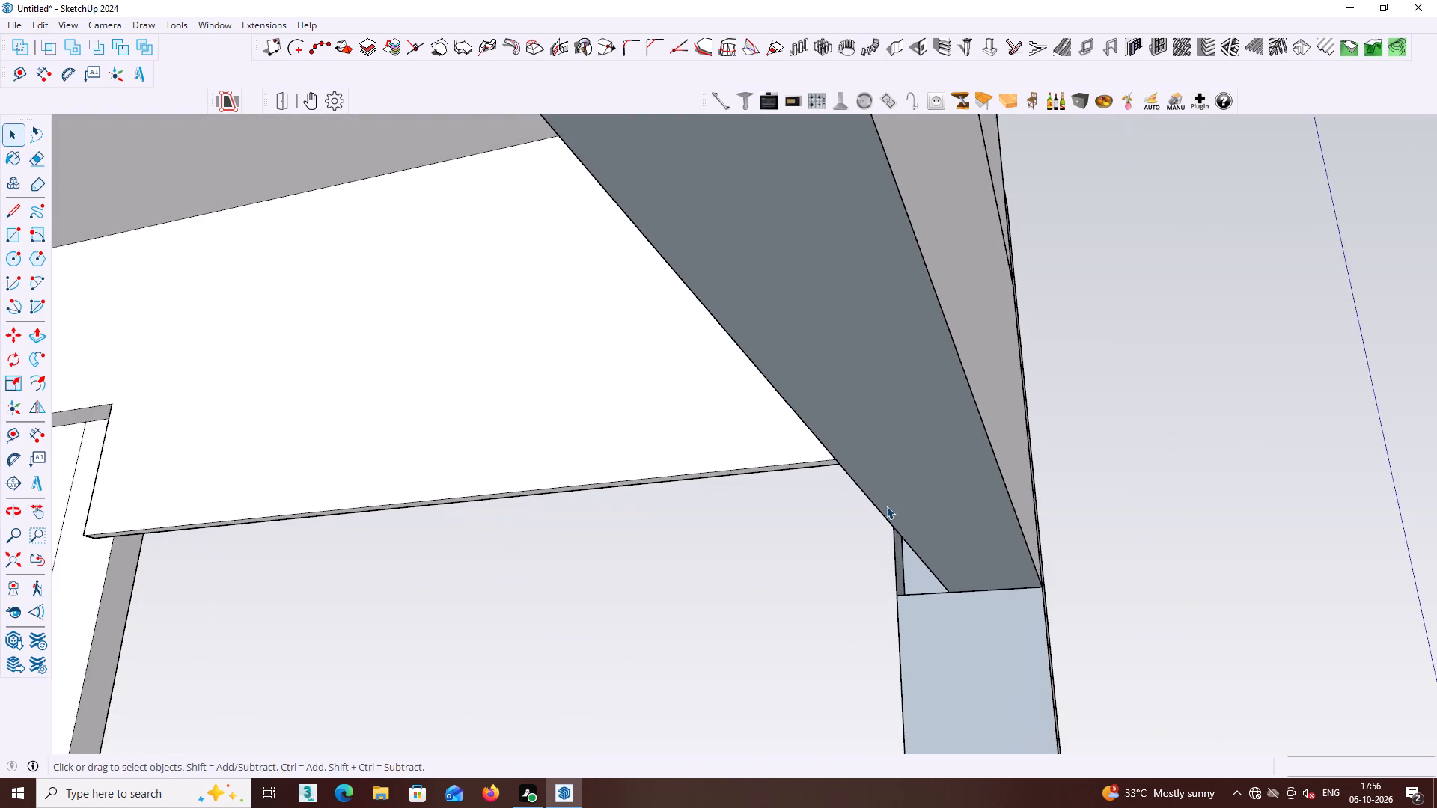
pyautogui.scroll(2, 886, 506)
pyautogui.middleClick(886, 507)
pyautogui.moveTo(876, 513); pyautogui.dragTo(916, 521, button='middle')
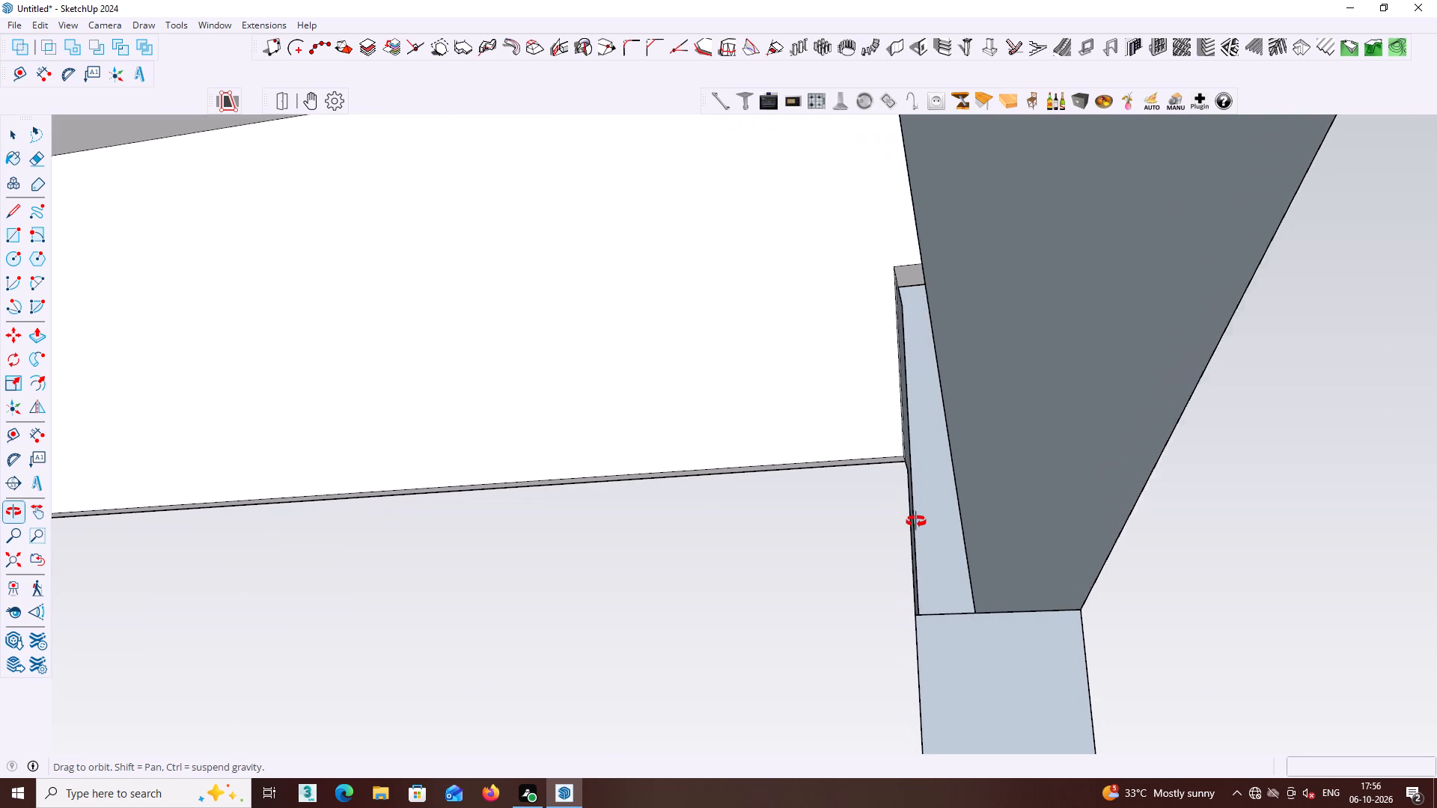
pyautogui.moveTo(916, 521); pyautogui.dragTo(933, 524, button='middle')
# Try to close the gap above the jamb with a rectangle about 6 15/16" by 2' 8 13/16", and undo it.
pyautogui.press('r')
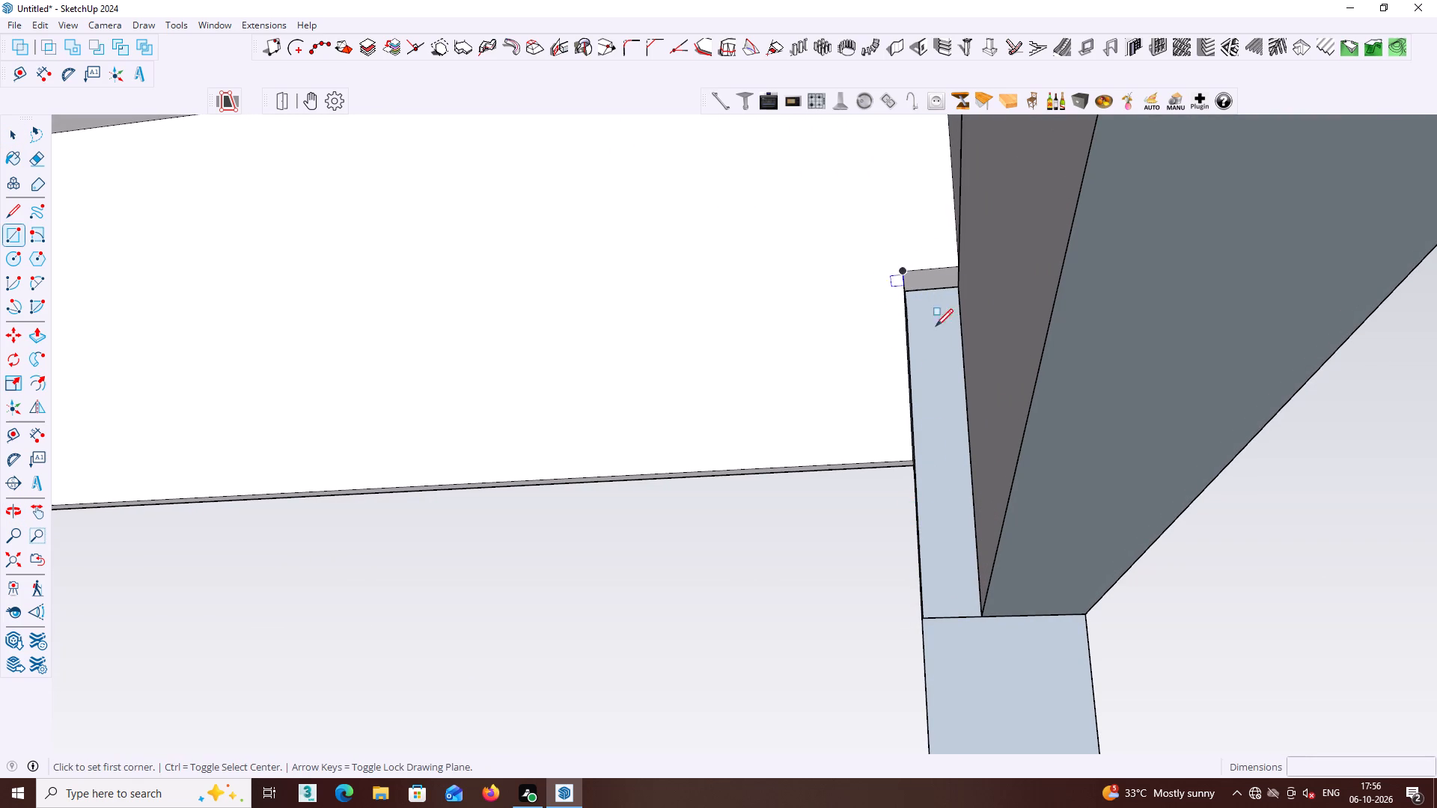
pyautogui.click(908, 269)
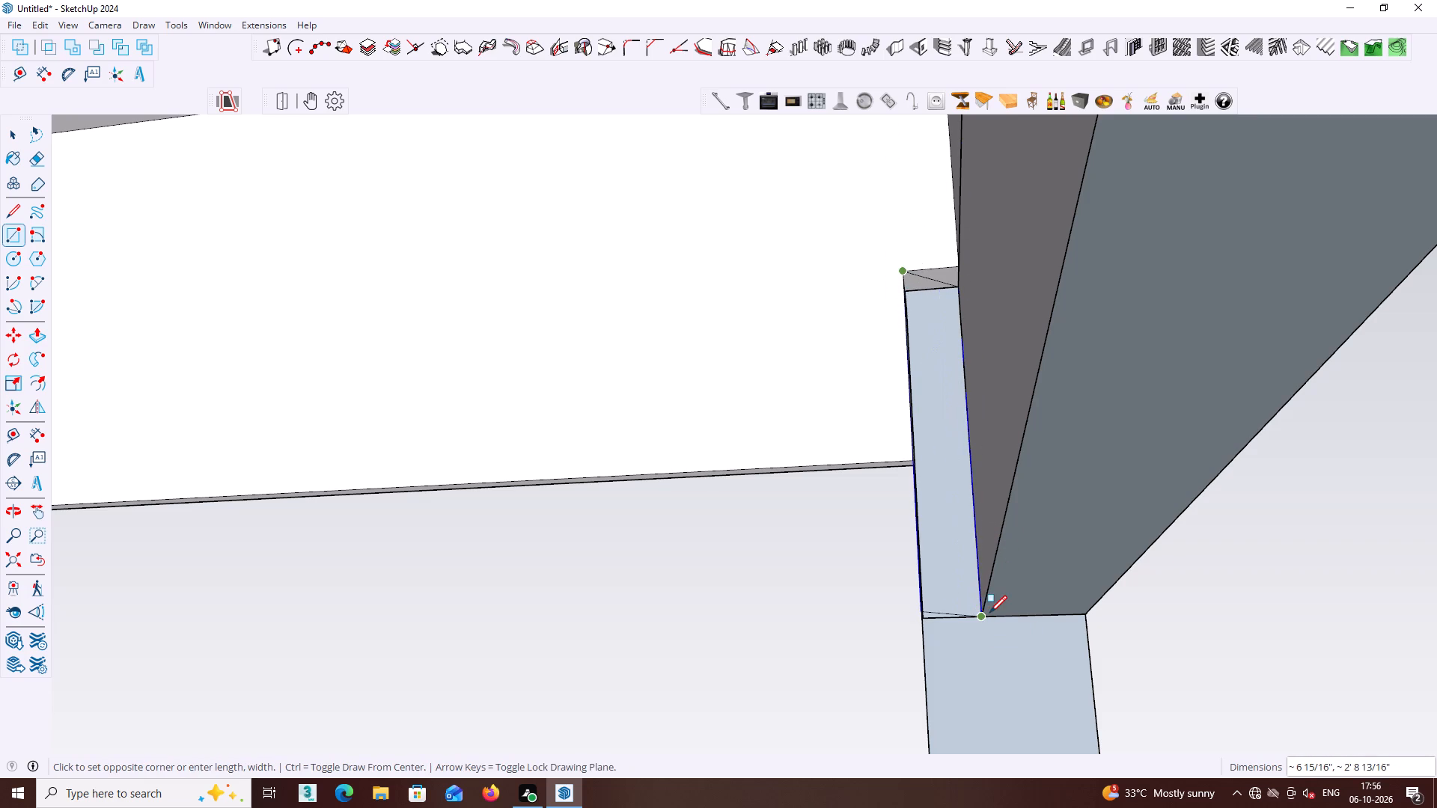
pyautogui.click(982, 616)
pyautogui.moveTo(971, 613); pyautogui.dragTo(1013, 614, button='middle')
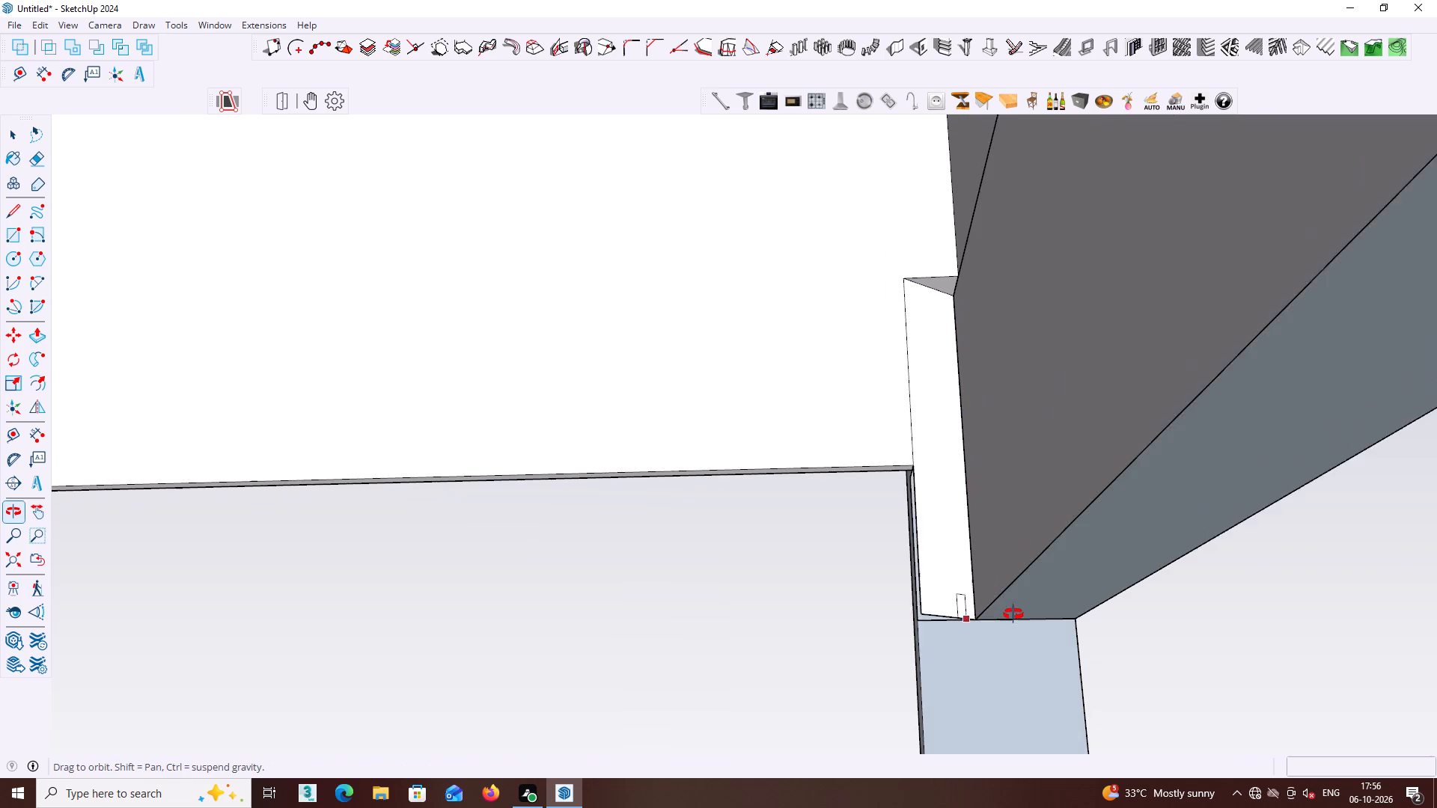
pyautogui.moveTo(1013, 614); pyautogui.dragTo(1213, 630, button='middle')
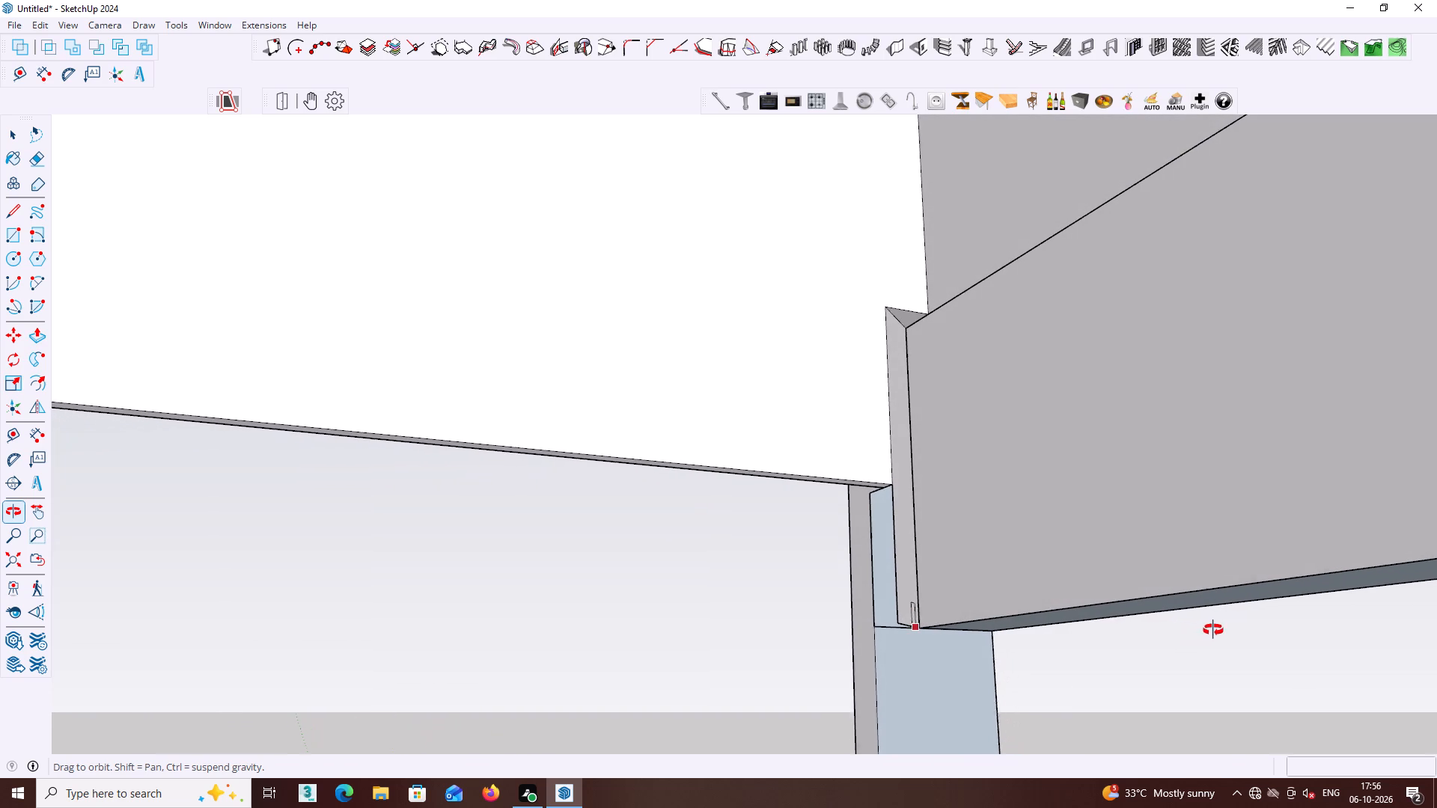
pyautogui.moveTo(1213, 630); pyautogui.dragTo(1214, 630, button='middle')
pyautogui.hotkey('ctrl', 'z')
# Open the wall group above the projecting block's large opening and push/pull its inner face towards the jamb's inner edge.
pyautogui.moveTo(958, 631); pyautogui.dragTo(959, 694, button='middle')
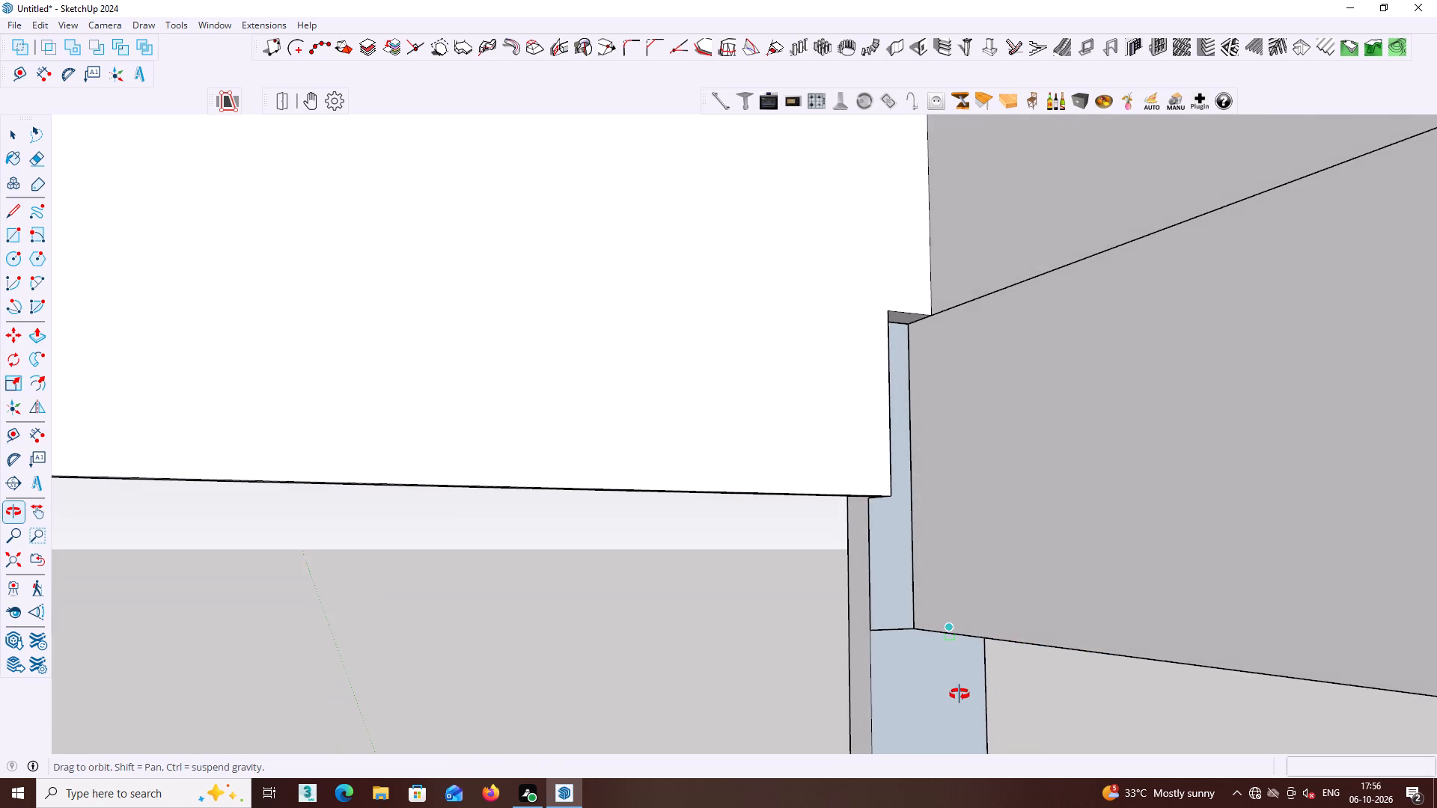
pyautogui.moveTo(959, 694); pyautogui.dragTo(969, 691, button='middle')
pyautogui.press('space')
pyautogui.click(998, 557)
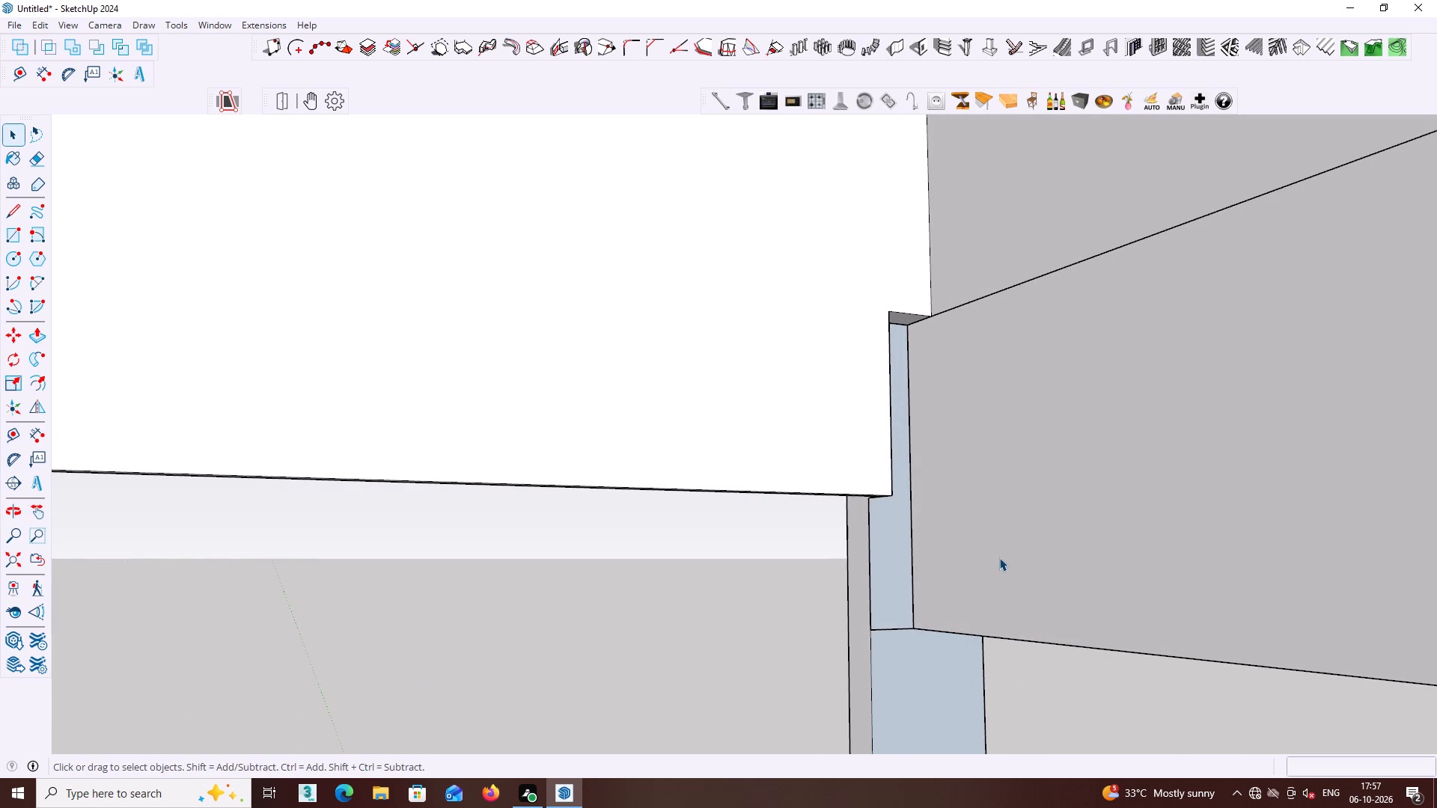
pyautogui.doubleClick(999, 557)
pyautogui.click(1003, 558)
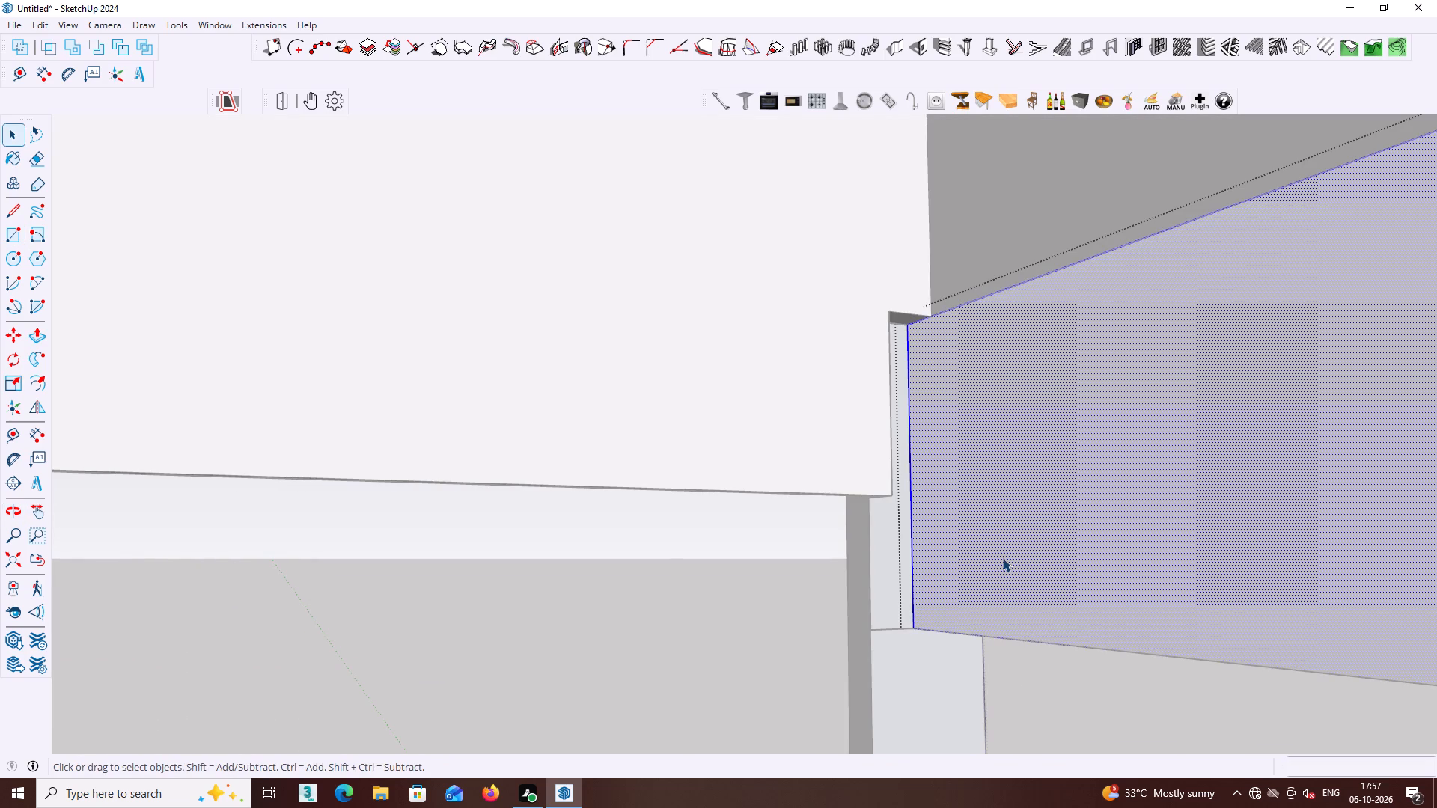
pyautogui.press('p')
pyautogui.click(1003, 558)
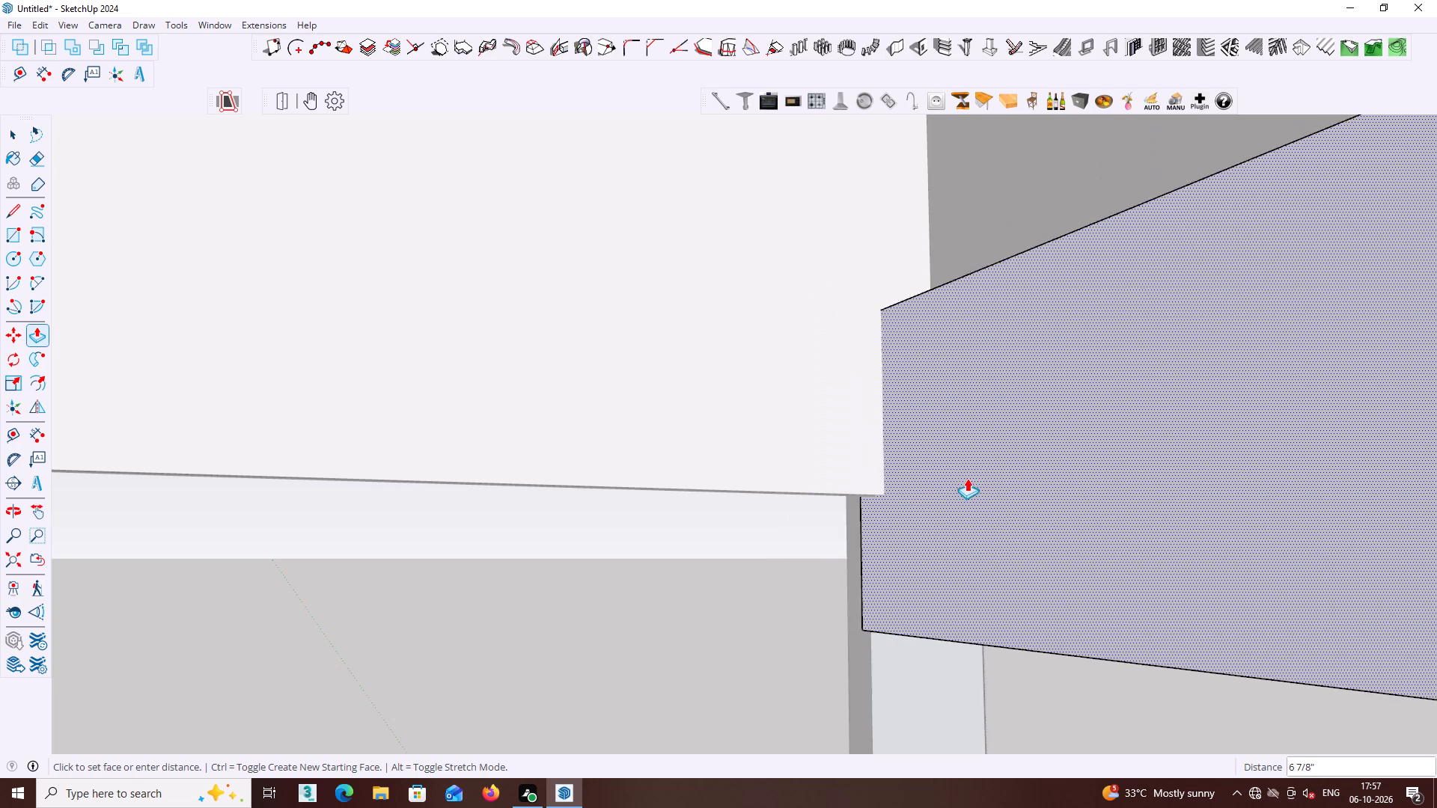
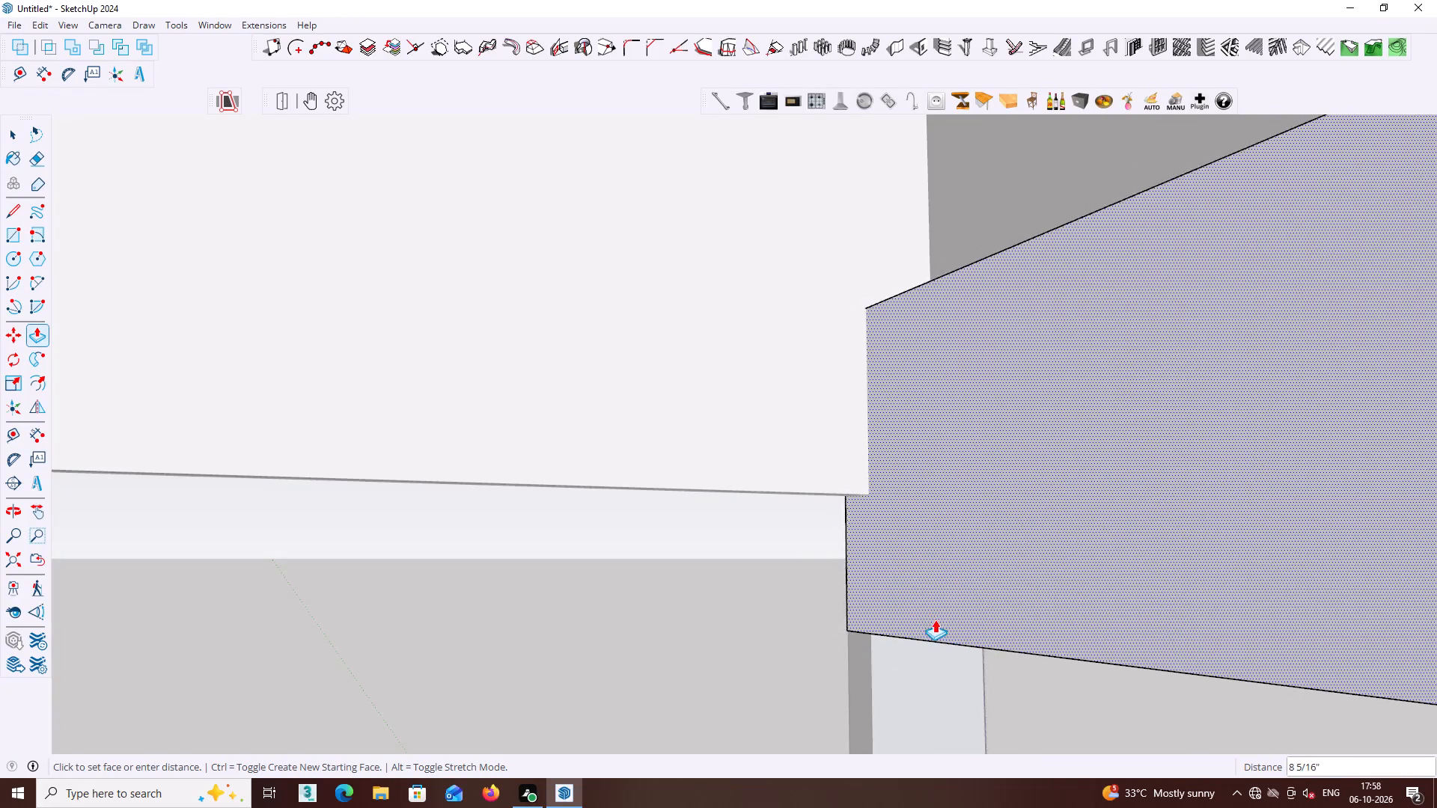
# Push/Pull the highlighted face about 5 5/16" to meet the adjacent edge, and leave the group.
pyautogui.click(876, 715)
pyautogui.press('space')
pyautogui.scroll(-2, 898, 691)
pyautogui.moveTo(945, 675); pyautogui.dragTo(986, 807, button='middle')
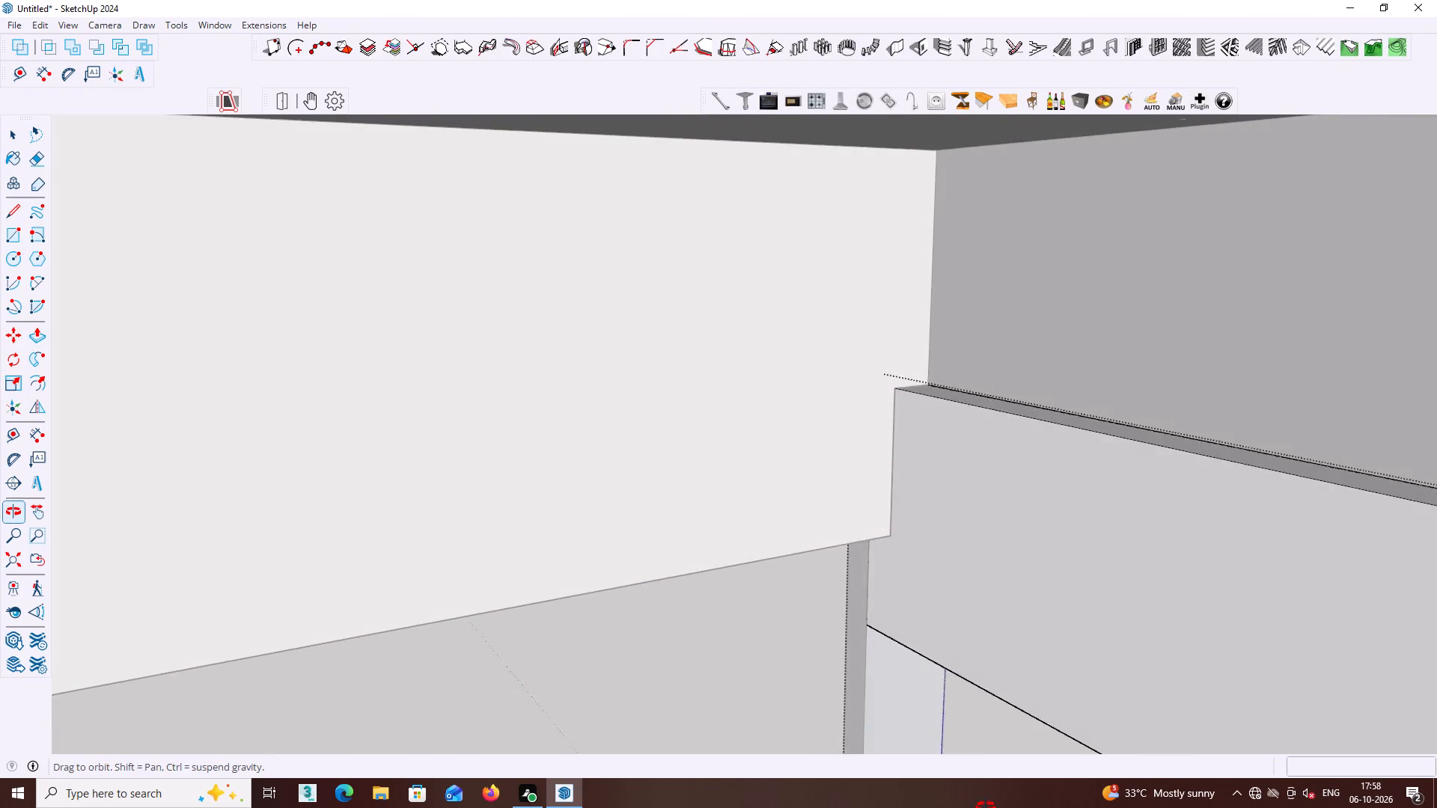
pyautogui.moveTo(986, 807); pyautogui.dragTo(989, 803, button='middle')
pyautogui.scroll(-6, 979, 645)
pyautogui.scroll(-1, 913, 586)
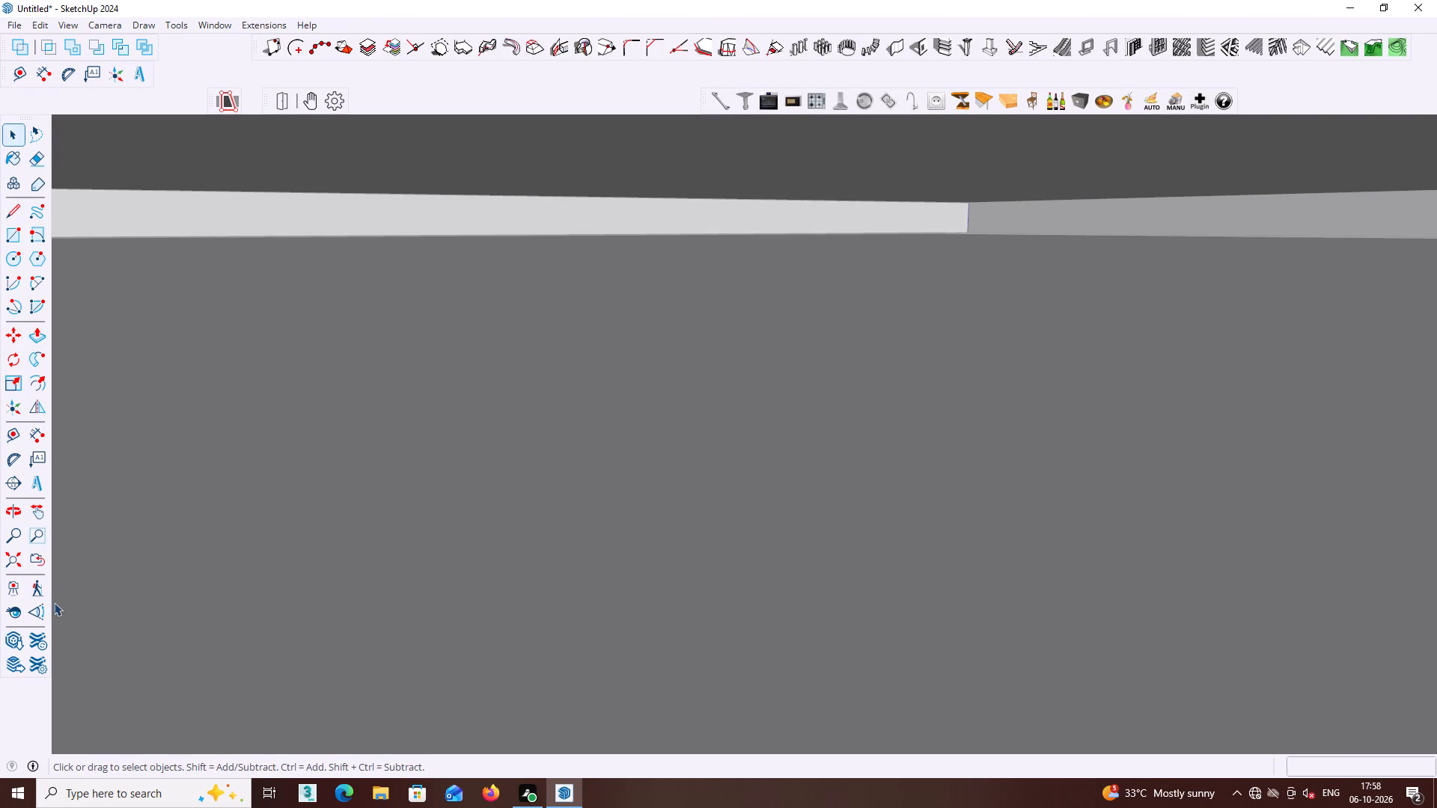
pyautogui.click(13, 562)
pyautogui.scroll(-3, 161, 574)
pyautogui.press('space')
pyautogui.click(366, 589)
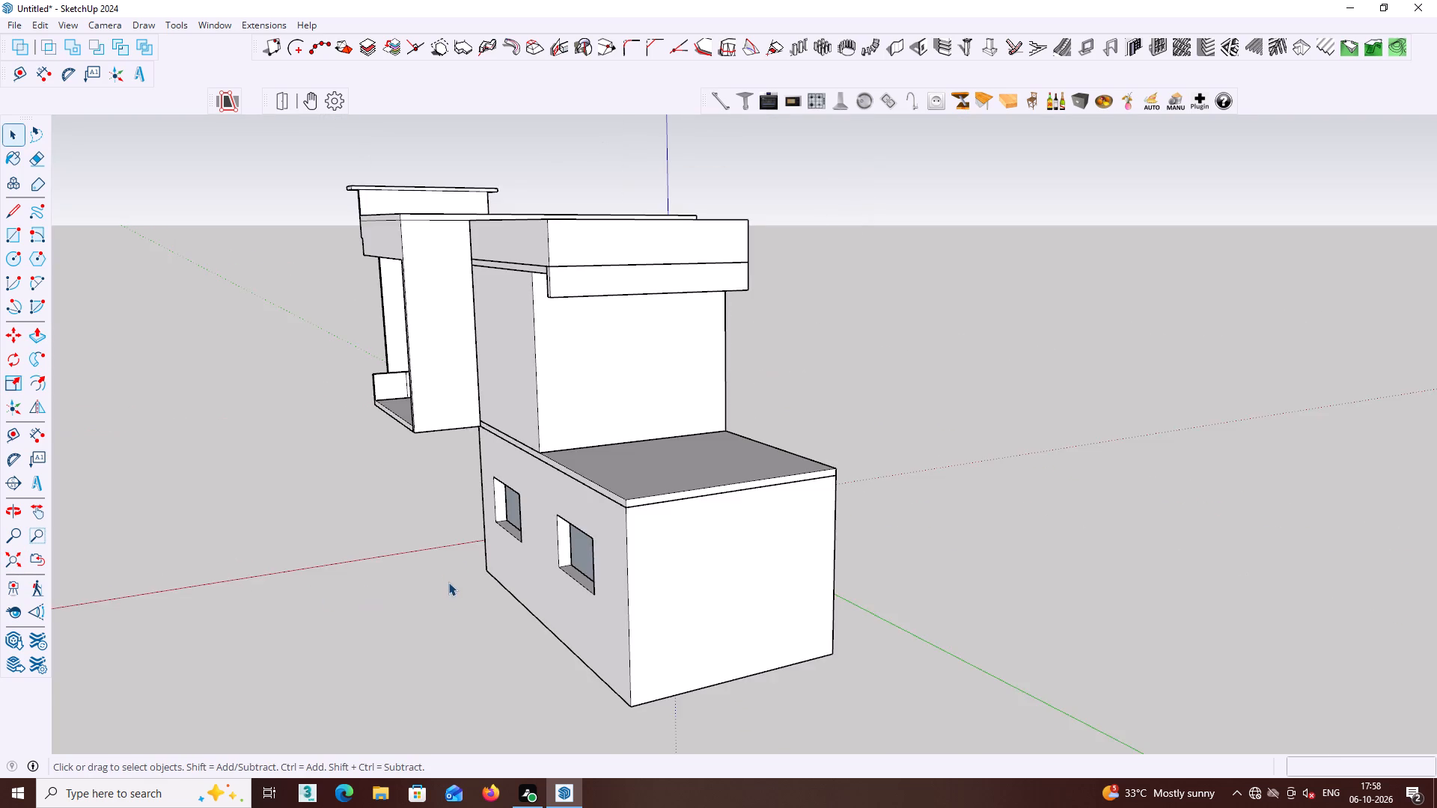
# Examine the two-storey house model from several sides, including the front facade, side walls and underside of the upper floor.
pyautogui.moveTo(448, 578); pyautogui.dragTo(1043, 499, button='middle')
pyautogui.moveTo(911, 477); pyautogui.dragTo(912, 485, button='middle')
pyautogui.scroll(-3, 911, 477)
pyautogui.moveTo(878, 507); pyautogui.dragTo(1308, 524, button='middle')
pyautogui.moveTo(742, 498); pyautogui.dragTo(927, 518, button='middle')
pyautogui.scroll(-1, 742, 498)
pyautogui.moveTo(935, 416); pyautogui.dragTo(680, 350, button='middle')
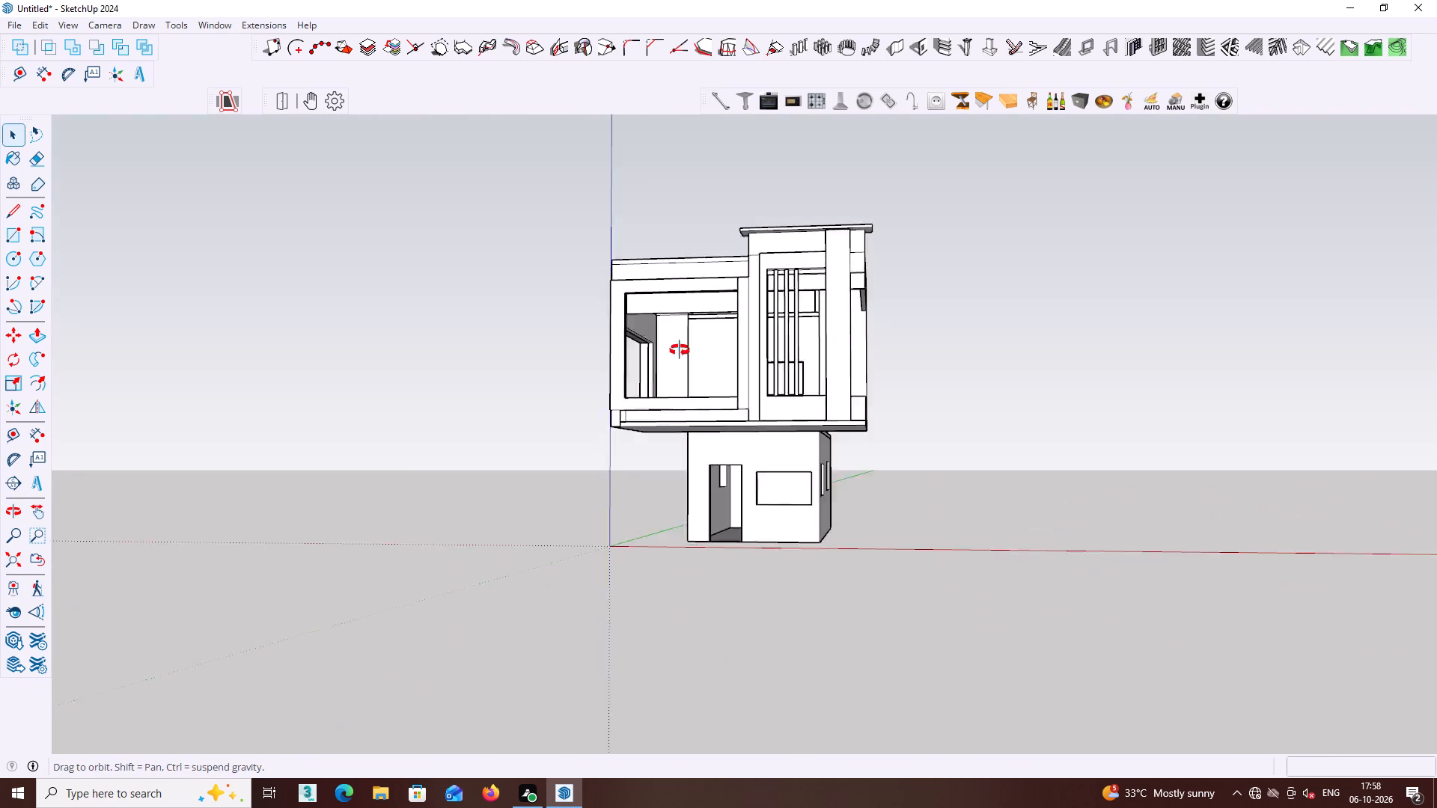
pyautogui.moveTo(680, 350); pyautogui.dragTo(242, 492, button='middle')
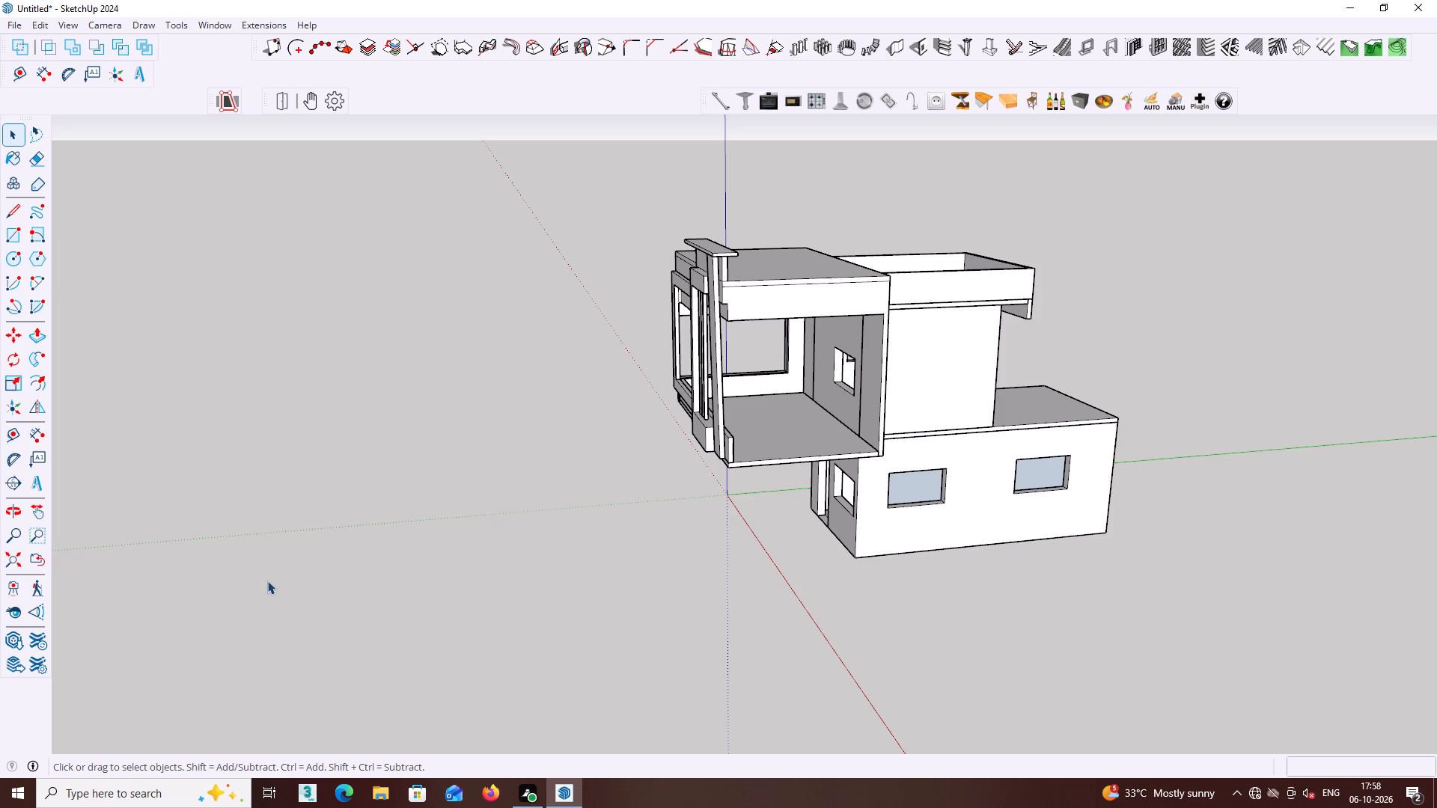
pyautogui.moveTo(289, 573); pyautogui.dragTo(360, 564, button='middle')
pyautogui.scroll(-2, 336, 566)
pyautogui.moveTo(468, 483); pyautogui.dragTo(900, 519, button='middle')
pyautogui.scroll(-1, 500, 492)
pyautogui.scroll(1, 790, 381)
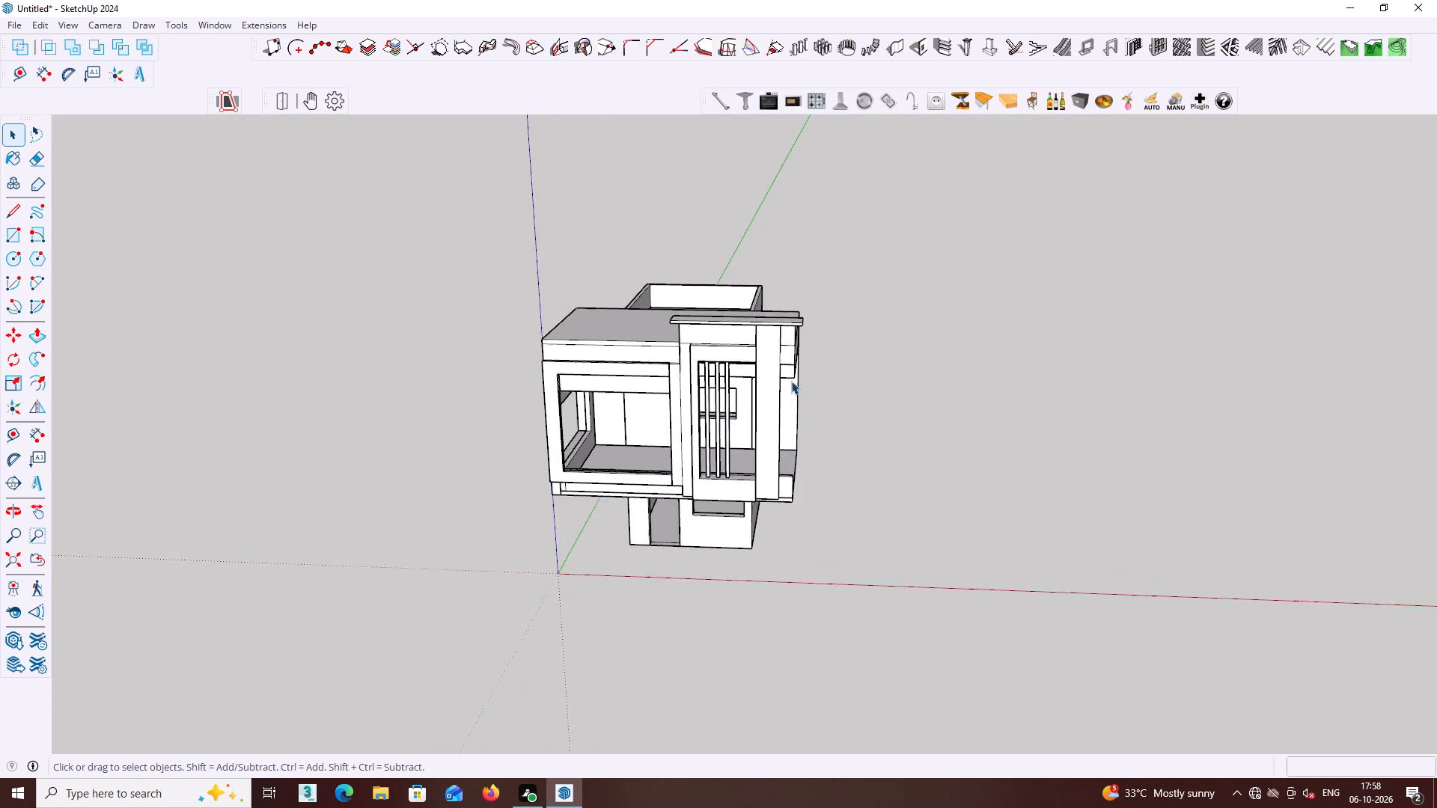
pyautogui.scroll(1, 791, 381)
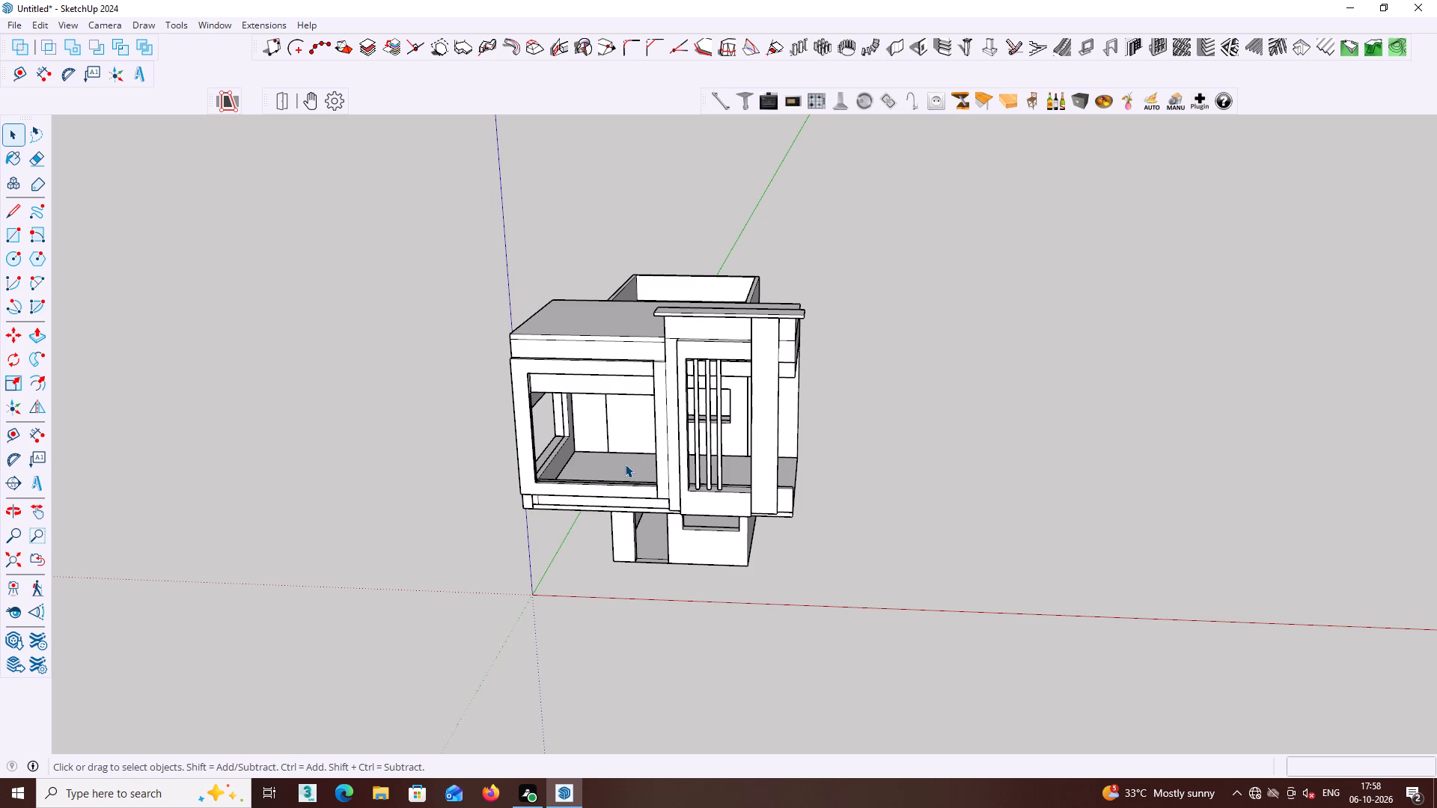
pyautogui.keyDown('shift'); pyautogui.moveTo(645, 478); pyautogui.dragTo(530, 476, button='middle'); pyautogui.keyUp('shift')
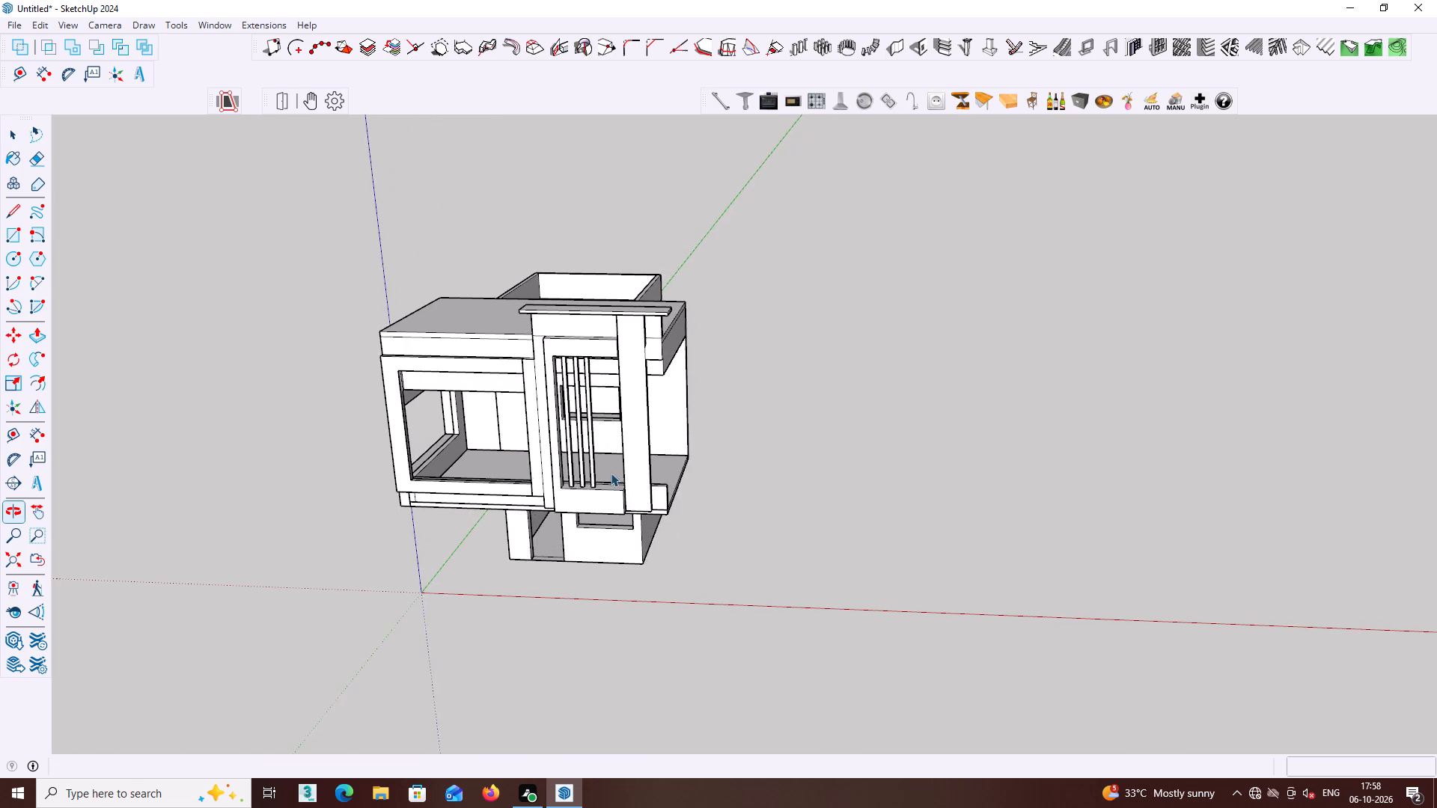
pyautogui.moveTo(649, 453); pyautogui.dragTo(422, 437, button='middle')
pyautogui.moveTo(674, 363); pyautogui.dragTo(427, 375, button='middle')
pyautogui.scroll(4, 564, 367)
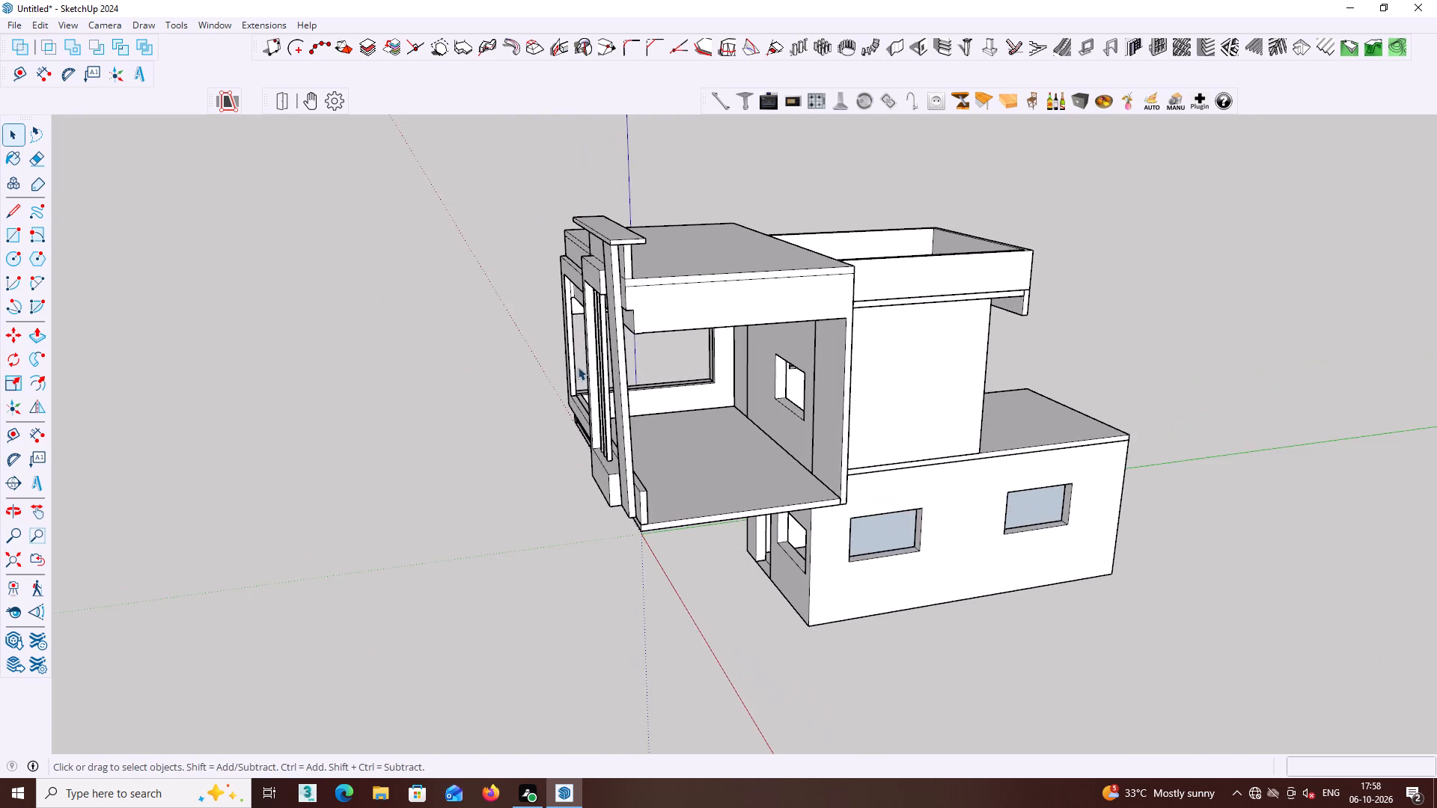
pyautogui.moveTo(599, 349); pyautogui.dragTo(658, 158, button='middle')
pyautogui.scroll(2, 645, 233)
pyautogui.moveTo(637, 229); pyautogui.dragTo(838, 159, button='middle')
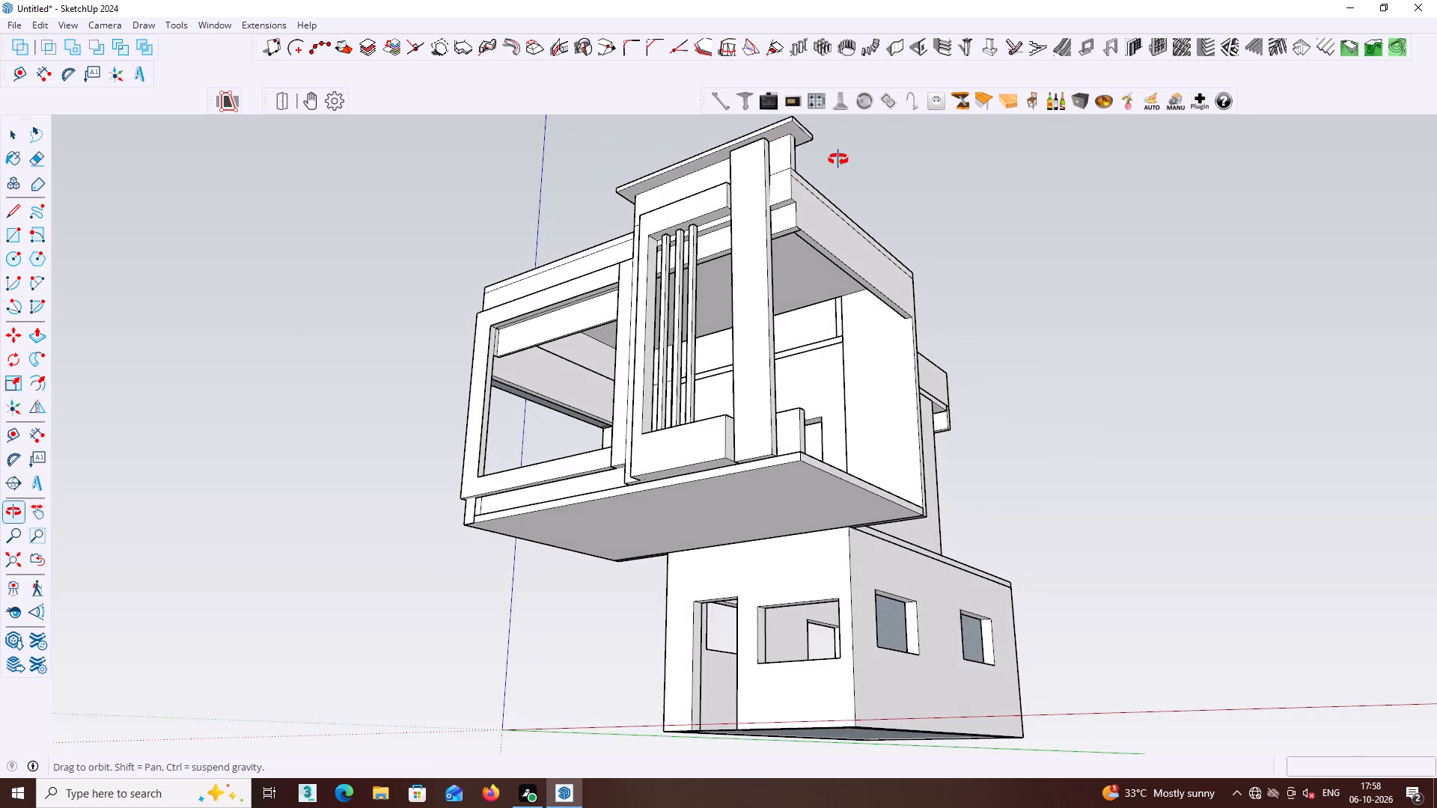
pyautogui.moveTo(838, 159); pyautogui.dragTo(809, 215, button='middle')
pyautogui.moveTo(705, 319); pyautogui.dragTo(701, 396, button='middle')
pyautogui.scroll(-2, 698, 391)
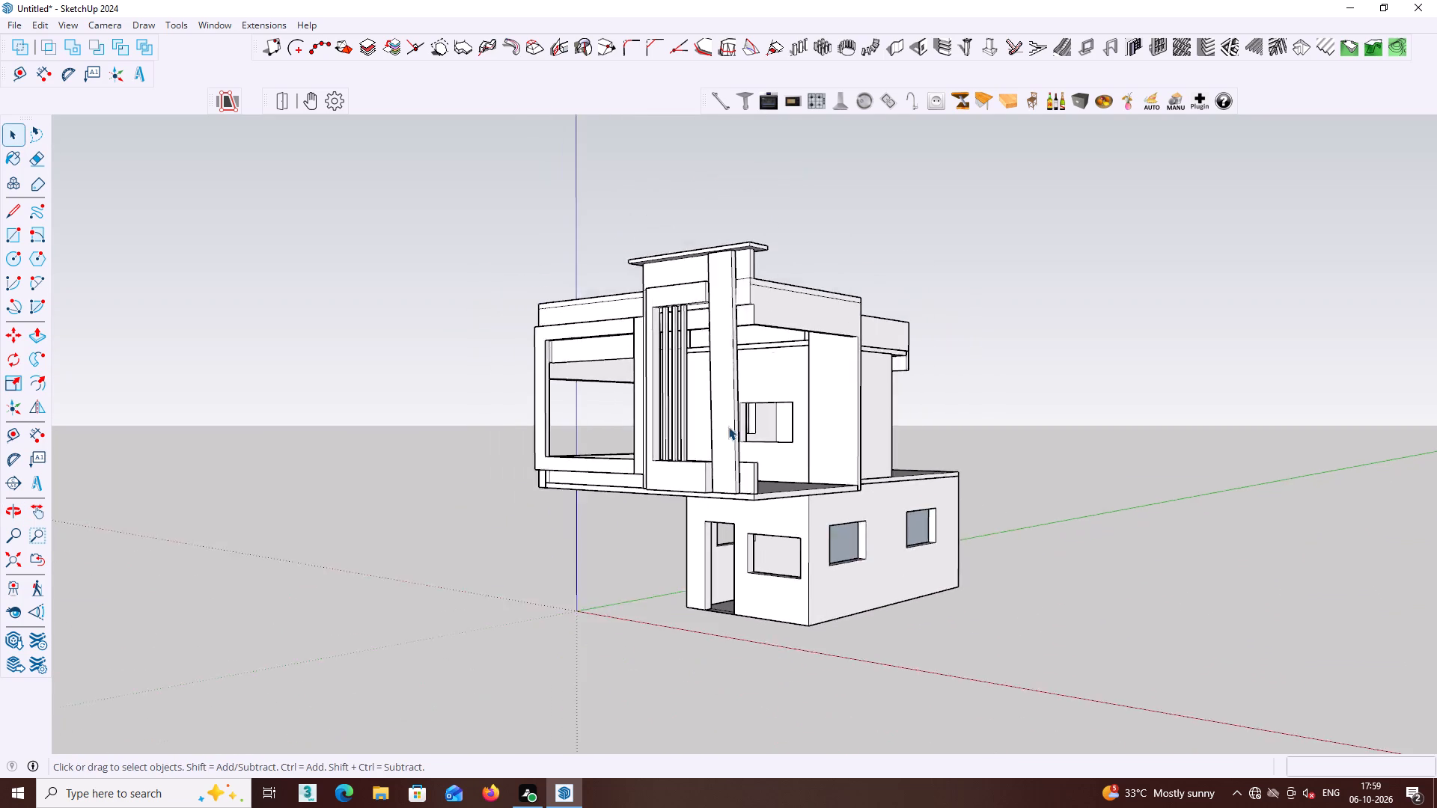
# Draw a rectangle on the open ground beside the house, about 31' 9" by 43' 11".
pyautogui.scroll(-4, 728, 426)
pyautogui.moveTo(716, 431); pyautogui.dragTo(735, 480, button='middle')
pyautogui.scroll(-1, 785, 510)
pyautogui.moveTo(891, 637); pyautogui.dragTo(579, 489, button='middle')
pyautogui.moveTo(587, 503); pyautogui.dragTo(613, 542, button='middle')
pyautogui.scroll(-3, 587, 503)
pyautogui.moveTo(659, 495); pyautogui.dragTo(741, 623, button='middle')
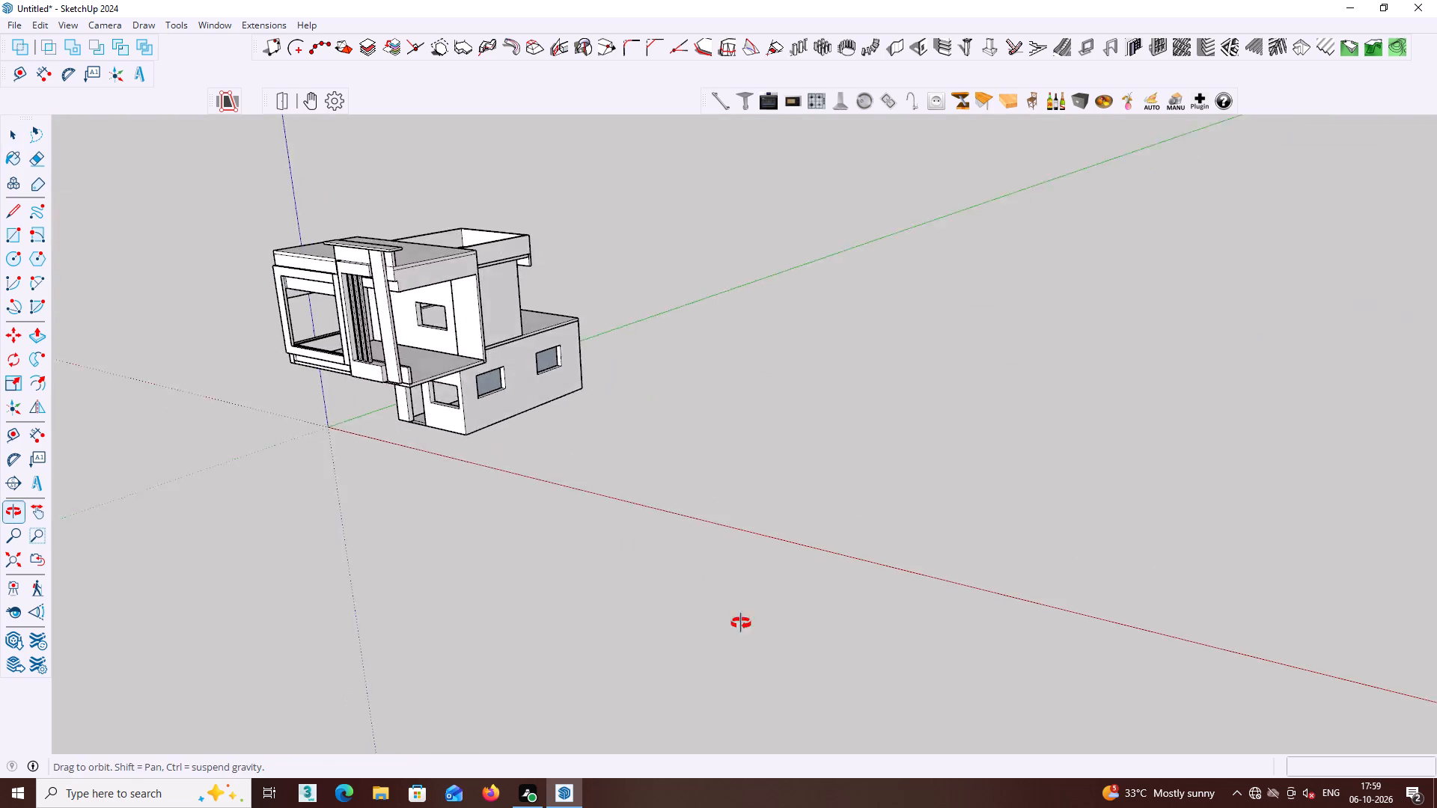
pyautogui.moveTo(741, 623); pyautogui.dragTo(736, 613, button='middle')
pyautogui.moveTo(656, 506); pyautogui.dragTo(681, 535, button='middle')
pyautogui.scroll(-3, 656, 506)
pyautogui.moveTo(702, 518); pyautogui.dragTo(710, 530, button='middle')
pyautogui.moveTo(736, 515); pyautogui.dragTo(868, 544, button='middle')
pyautogui.press('r')
pyautogui.click(809, 362)
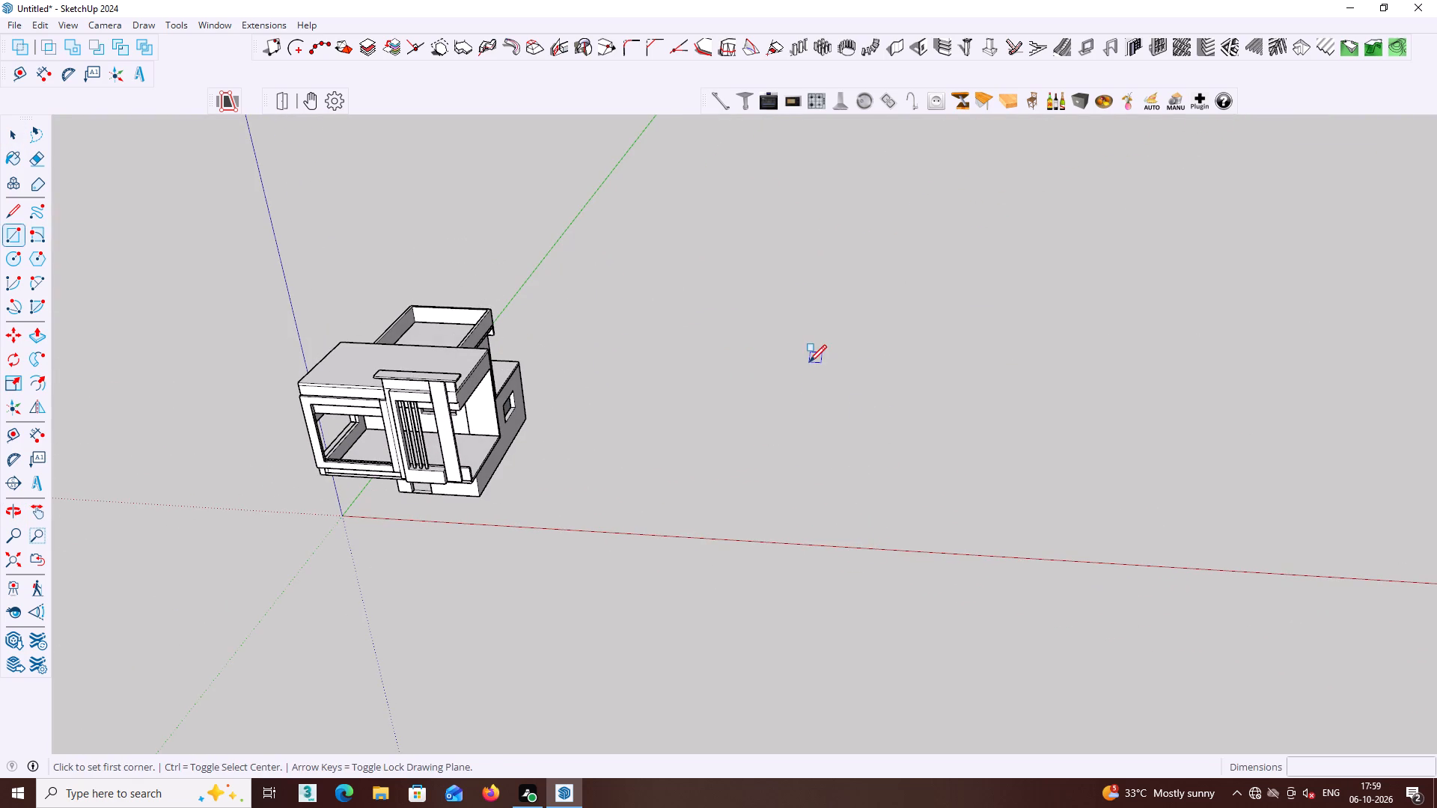
pyautogui.click(1018, 508)
pyautogui.press('space')
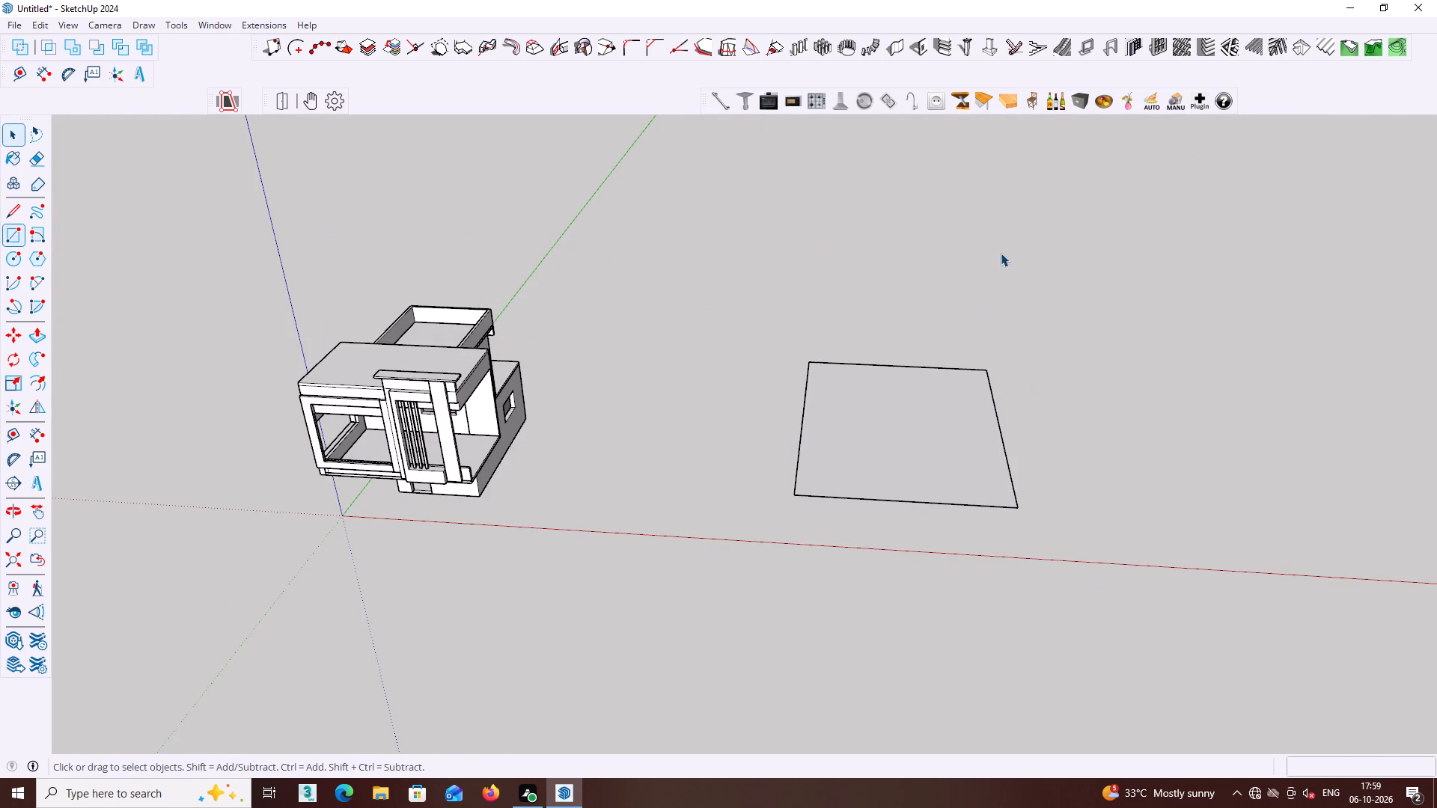
# Make a component from the rectangle's face and edges, keeping the default name and settings.
pyautogui.doubleClick(858, 413)
pyautogui.rightClick(858, 413)
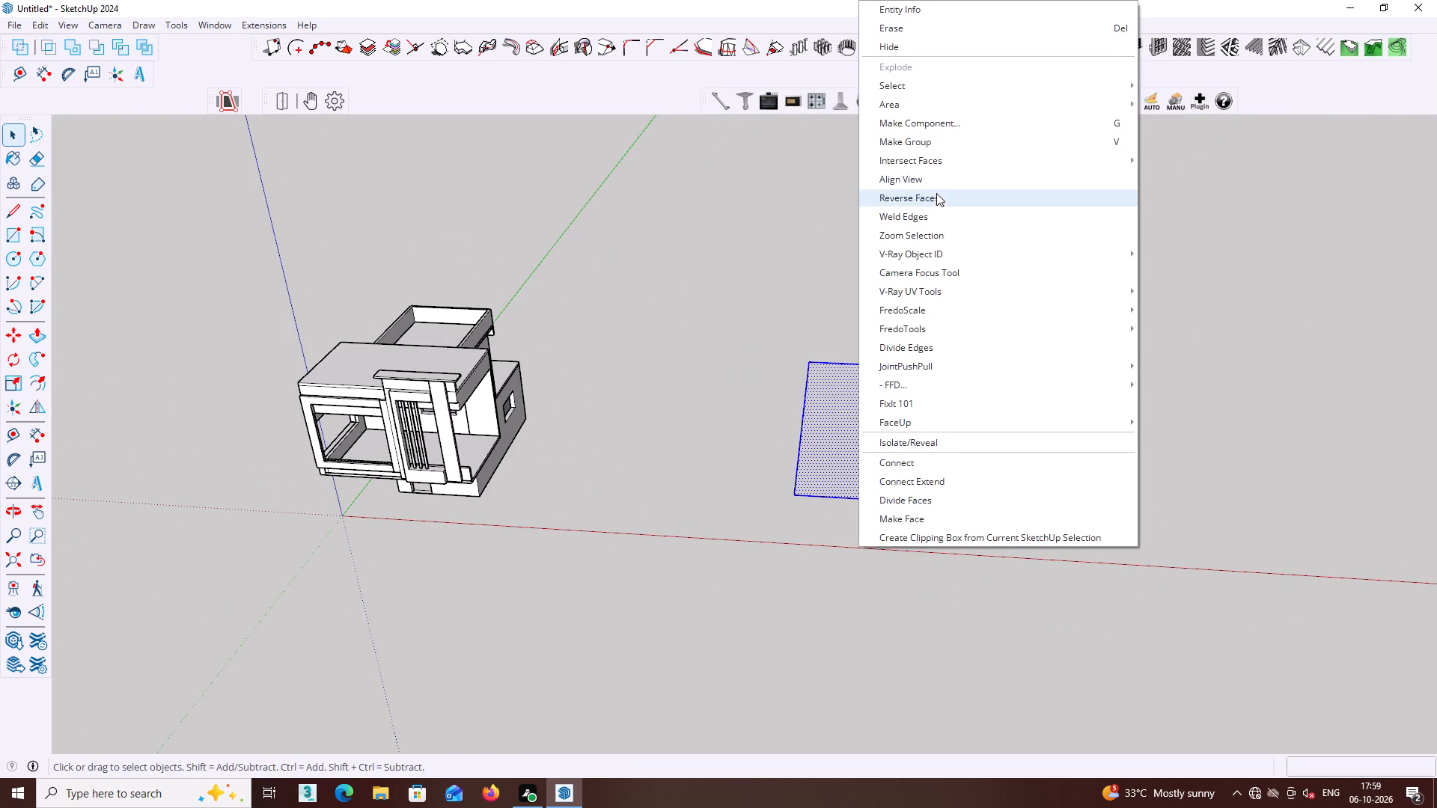
pyautogui.click(927, 124)
pyautogui.click(983, 275)
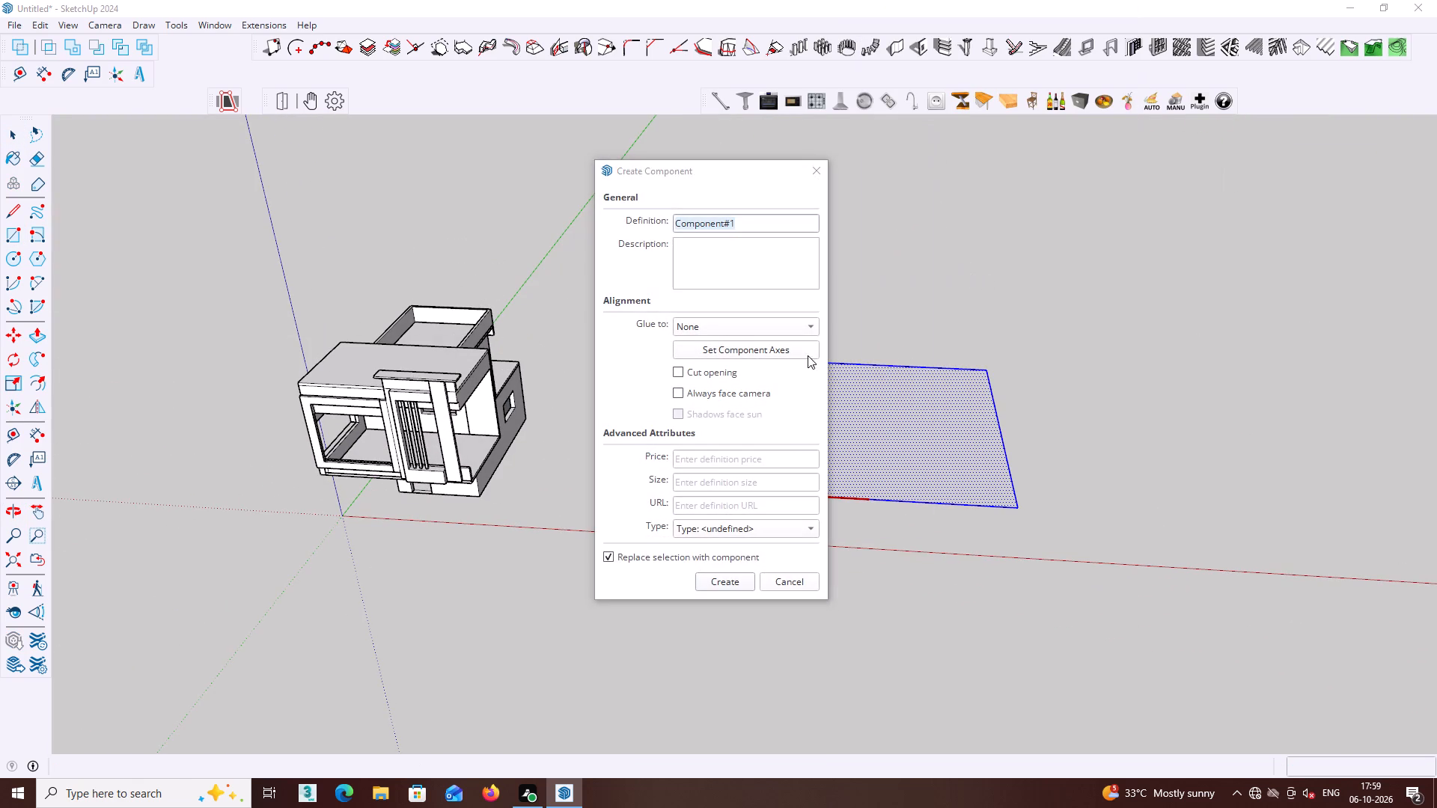
pyautogui.click(733, 581)
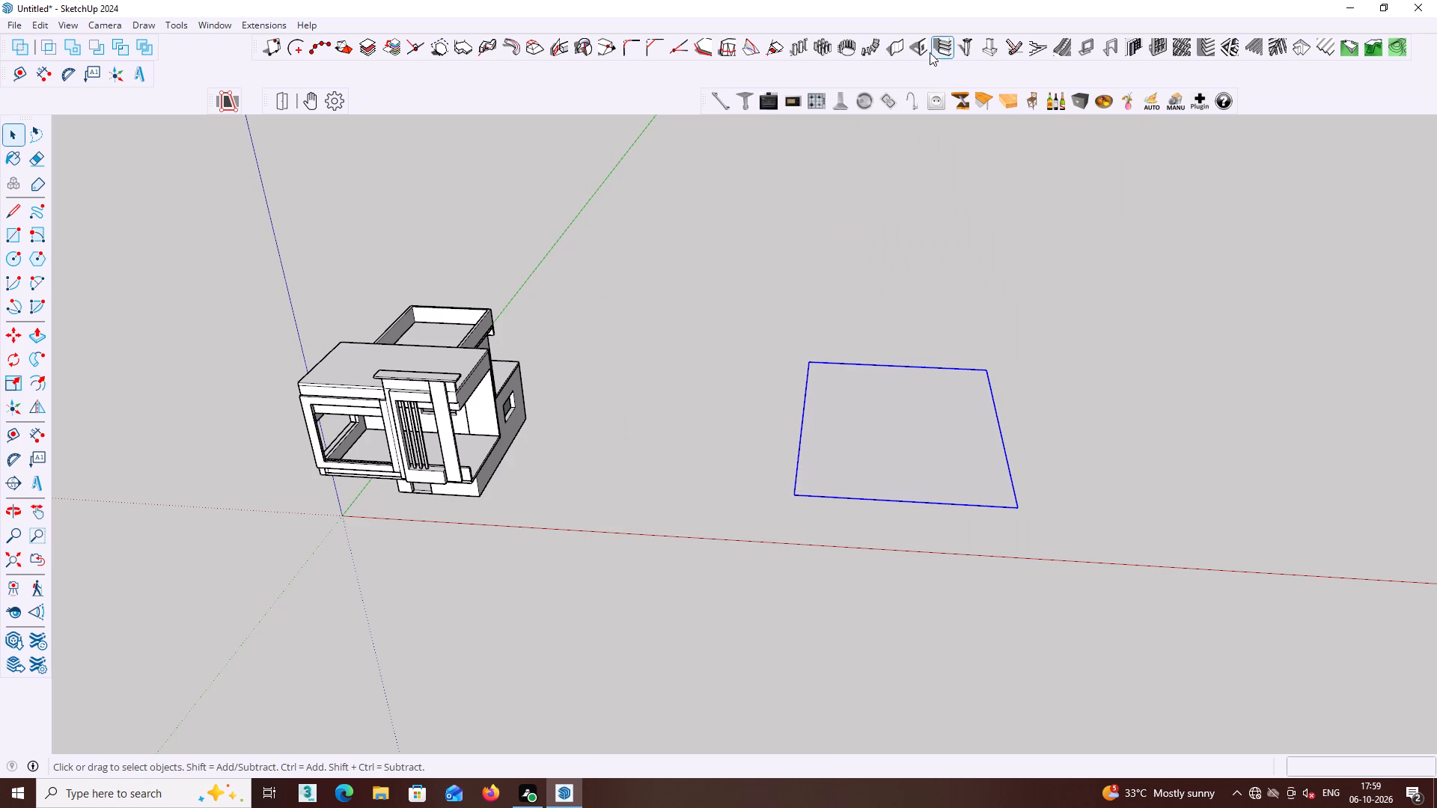
# Set up a 1001bit type 1 vertical wall with a thickness of 9" and a height of 10'.
pyautogui.click(898, 48)
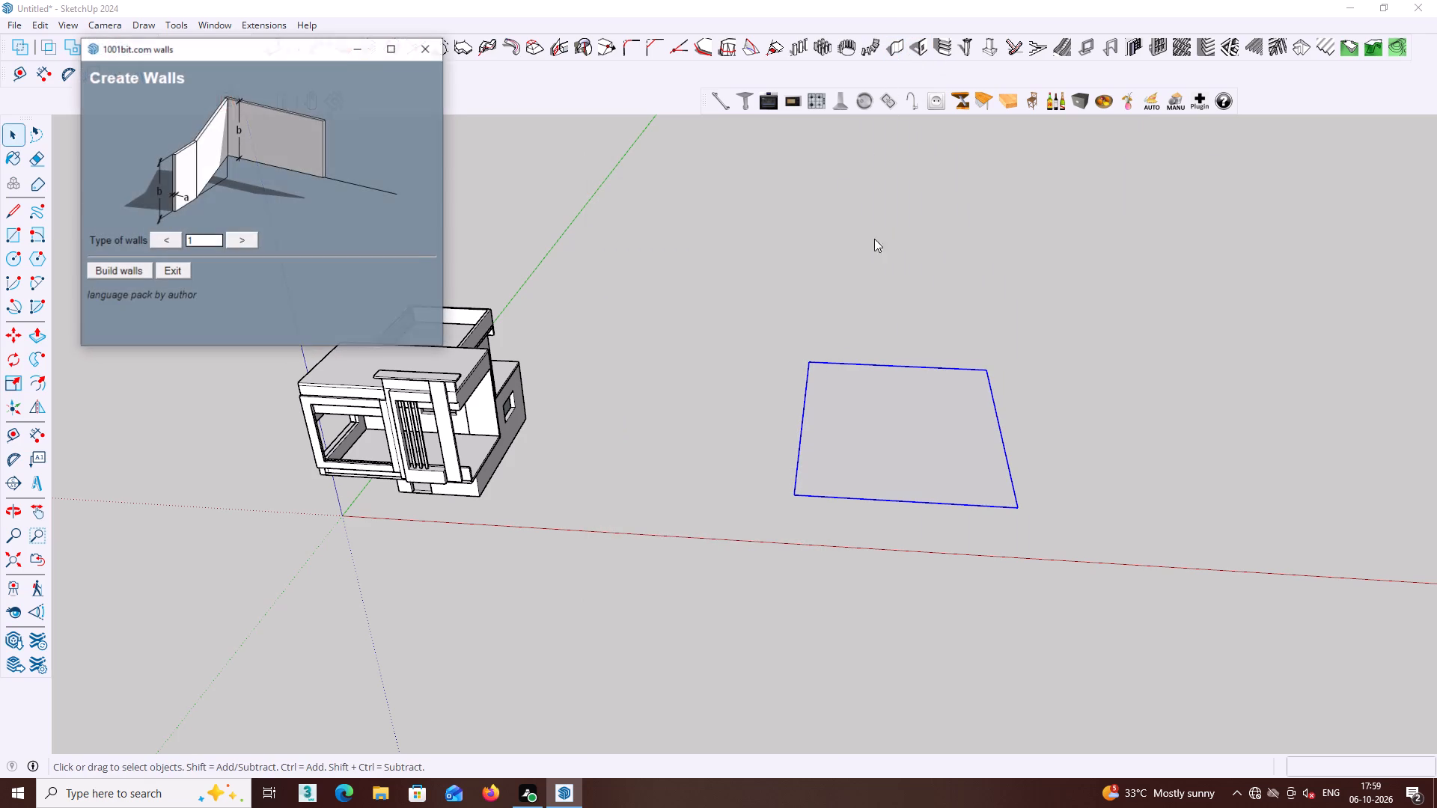
pyautogui.click(144, 271)
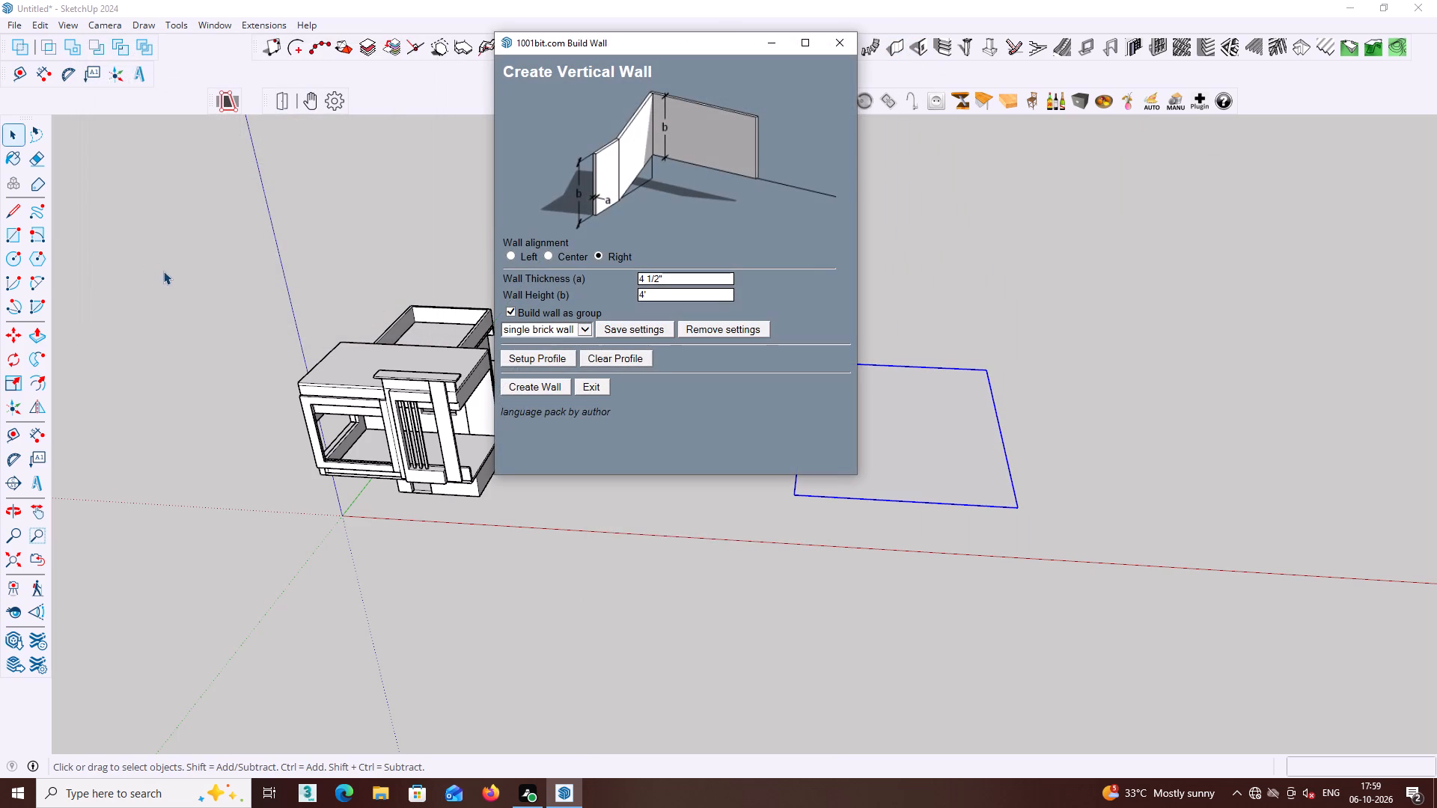
pyautogui.click(672, 278)
pyautogui.press('BackSpace')
pyautogui.press('9')
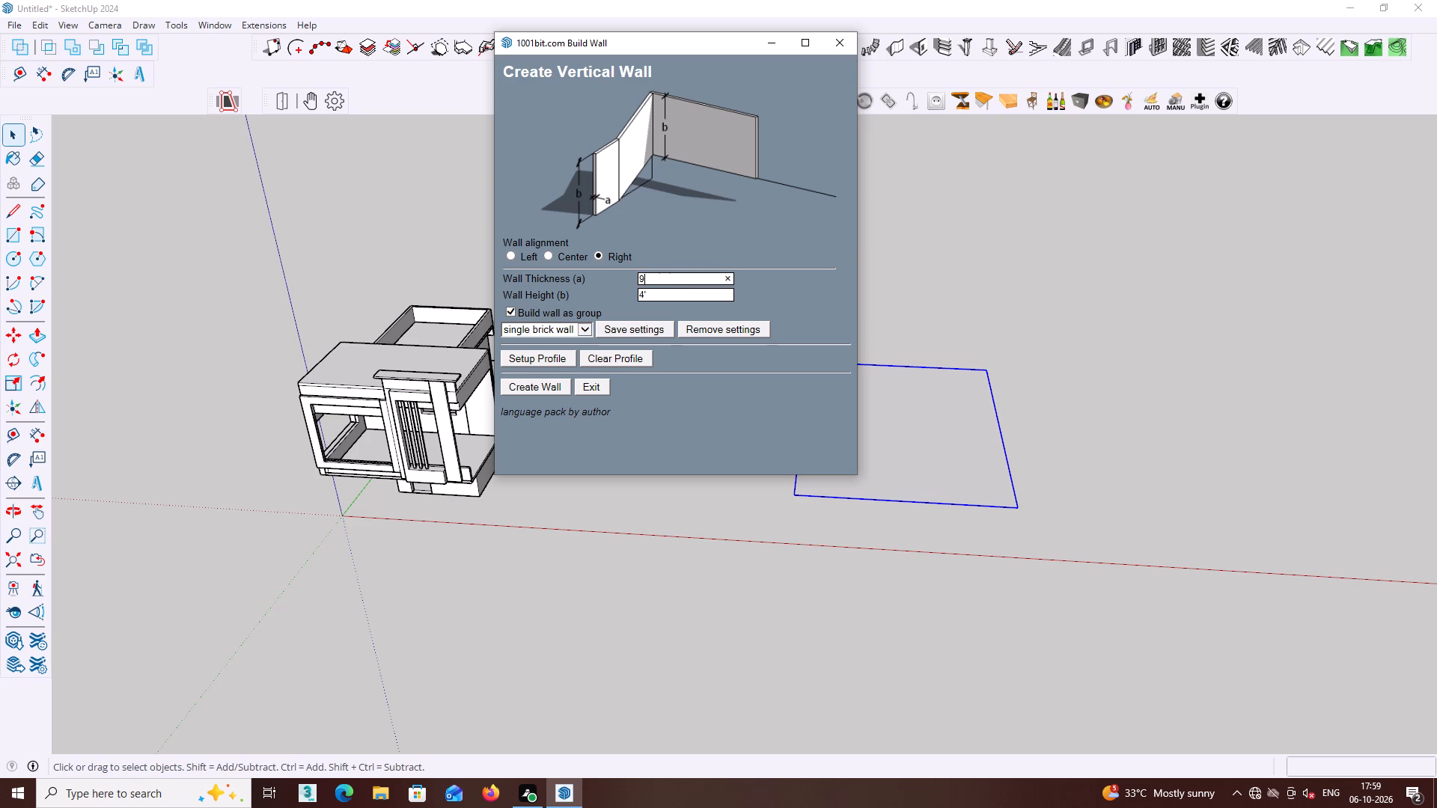
pyautogui.hotkey('shift', '"')
pyautogui.click(651, 296)
pyautogui.press('BackSpace')
pyautogui.write("10'")
# Build the wall around all four sides of the rectangle, closing it at the starting corner.
pyautogui.click(533, 386)
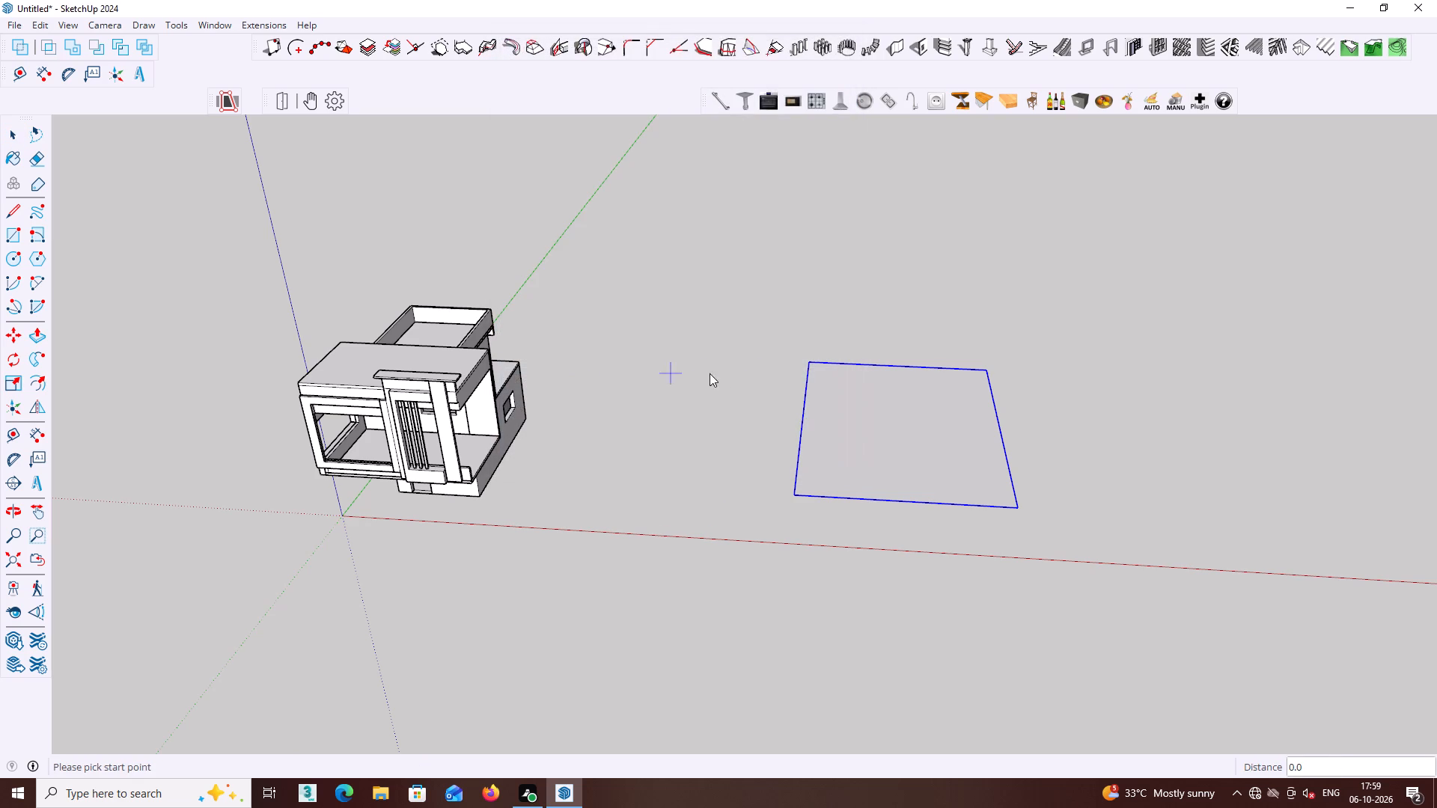
pyautogui.click(811, 363)
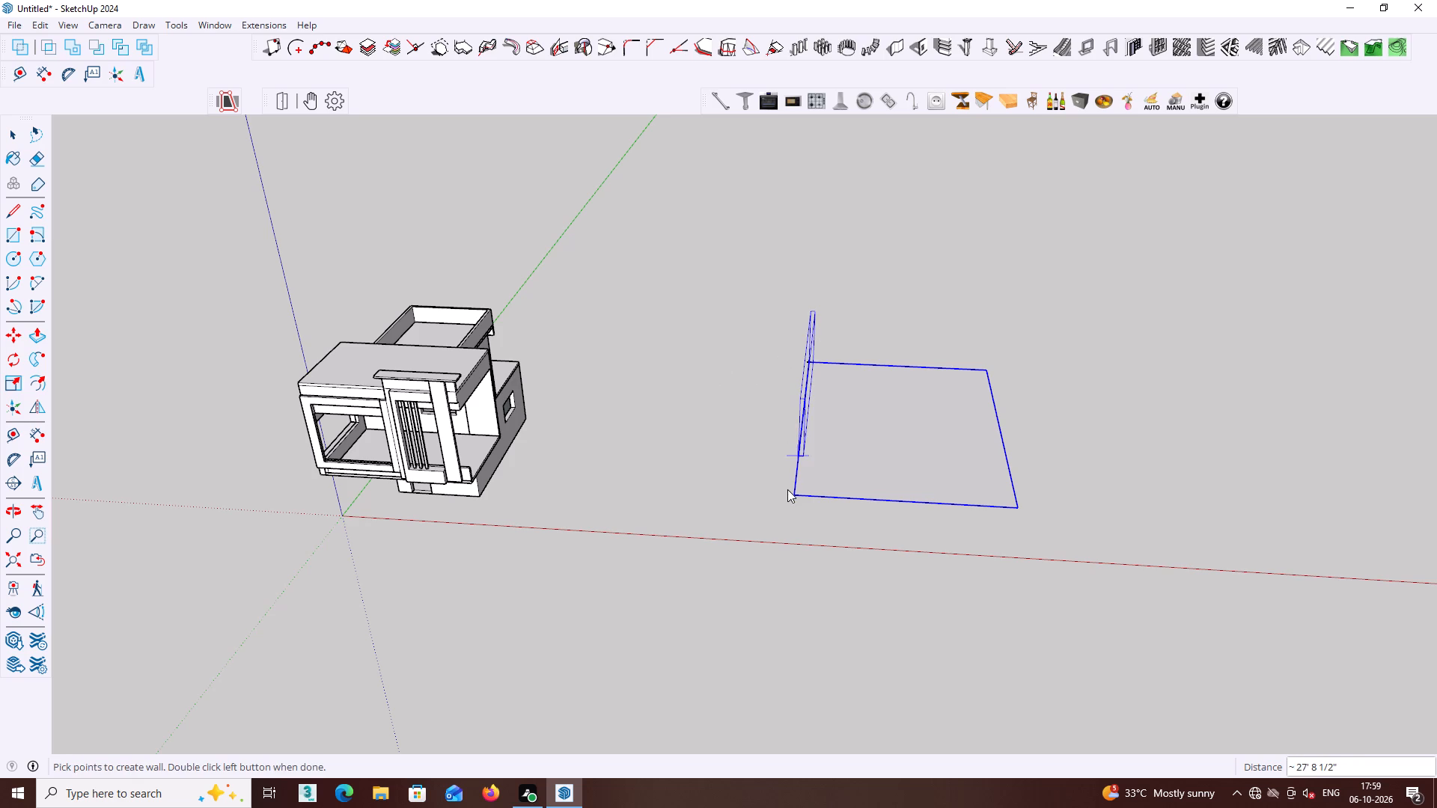
pyautogui.click(794, 495)
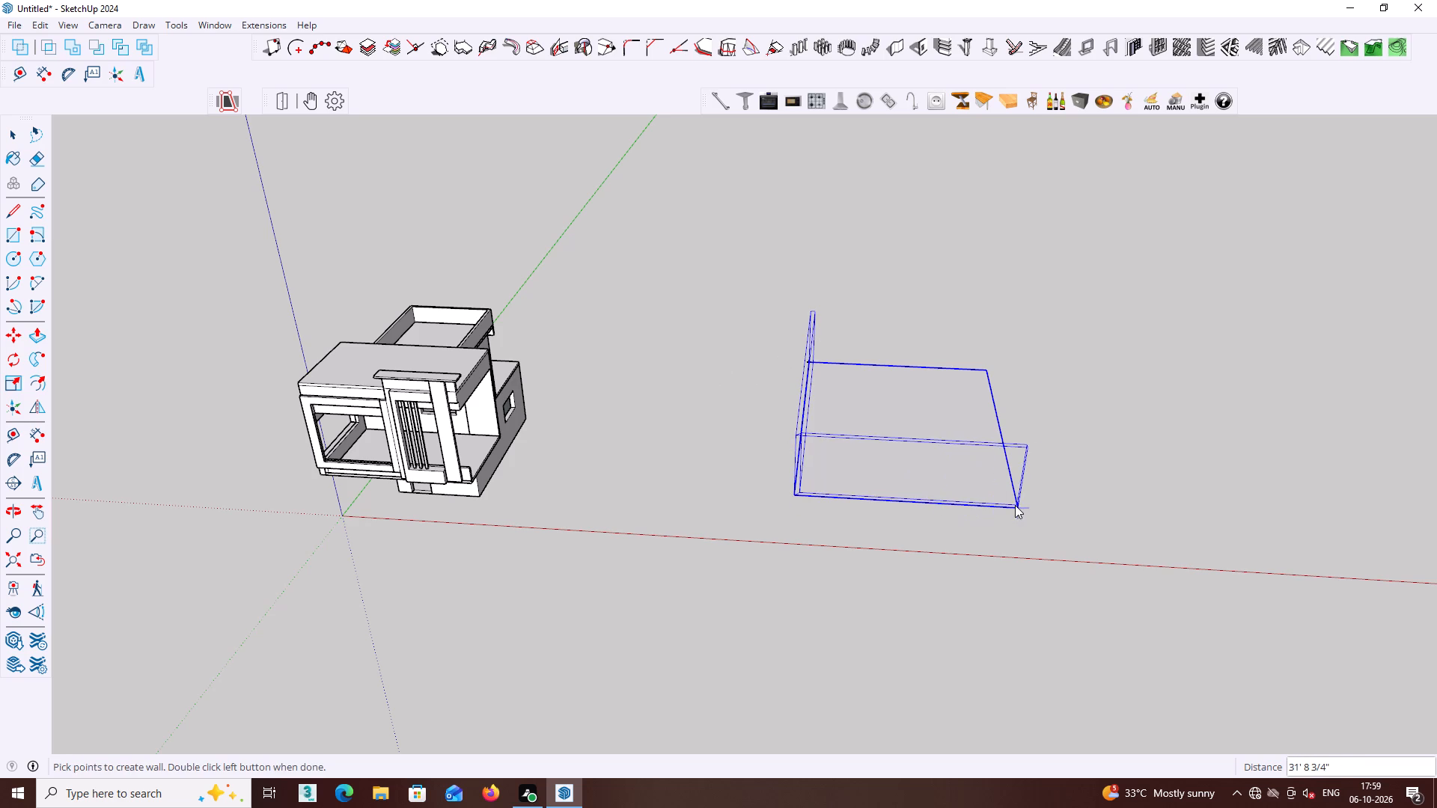
pyautogui.click(1015, 505)
pyautogui.click(989, 370)
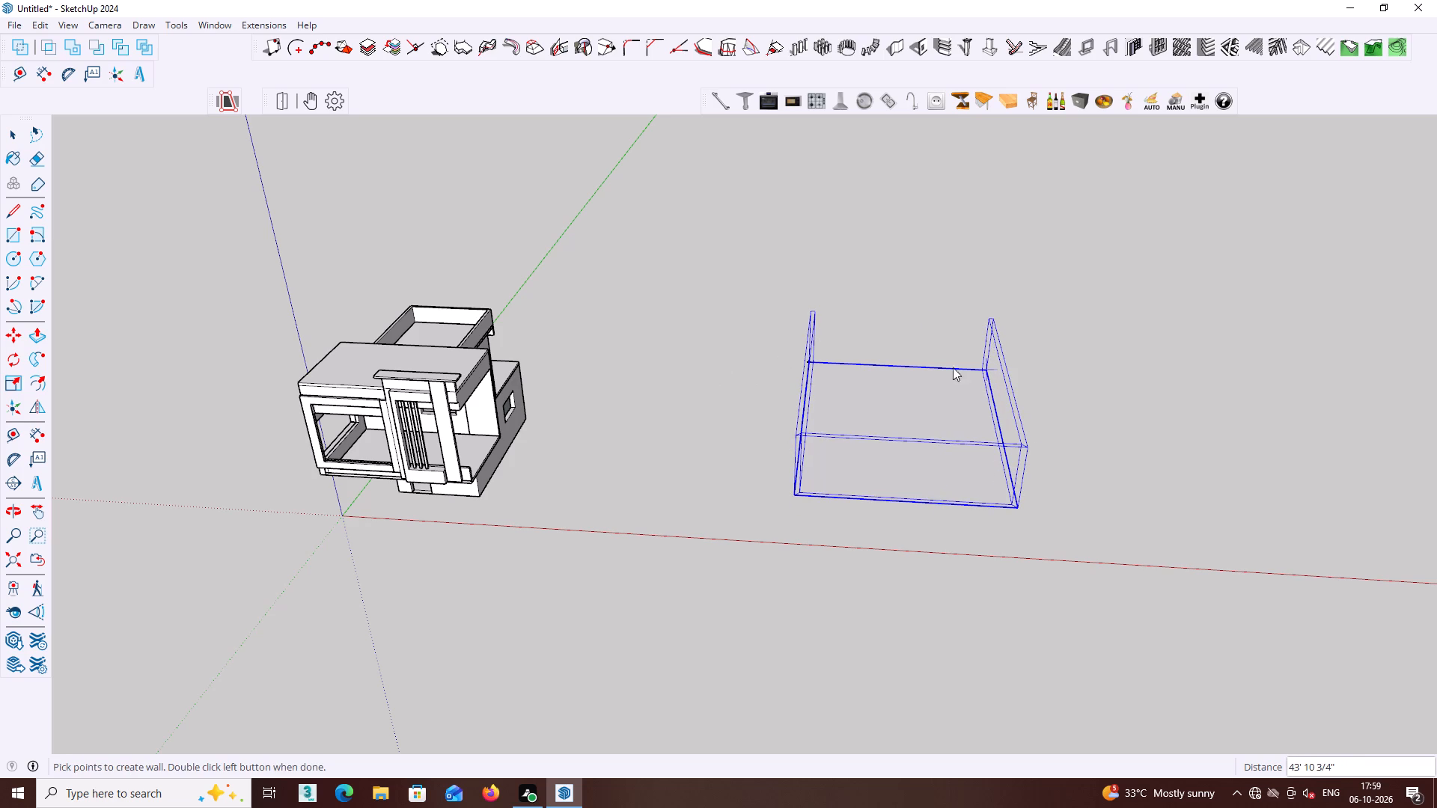
pyautogui.click(808, 359)
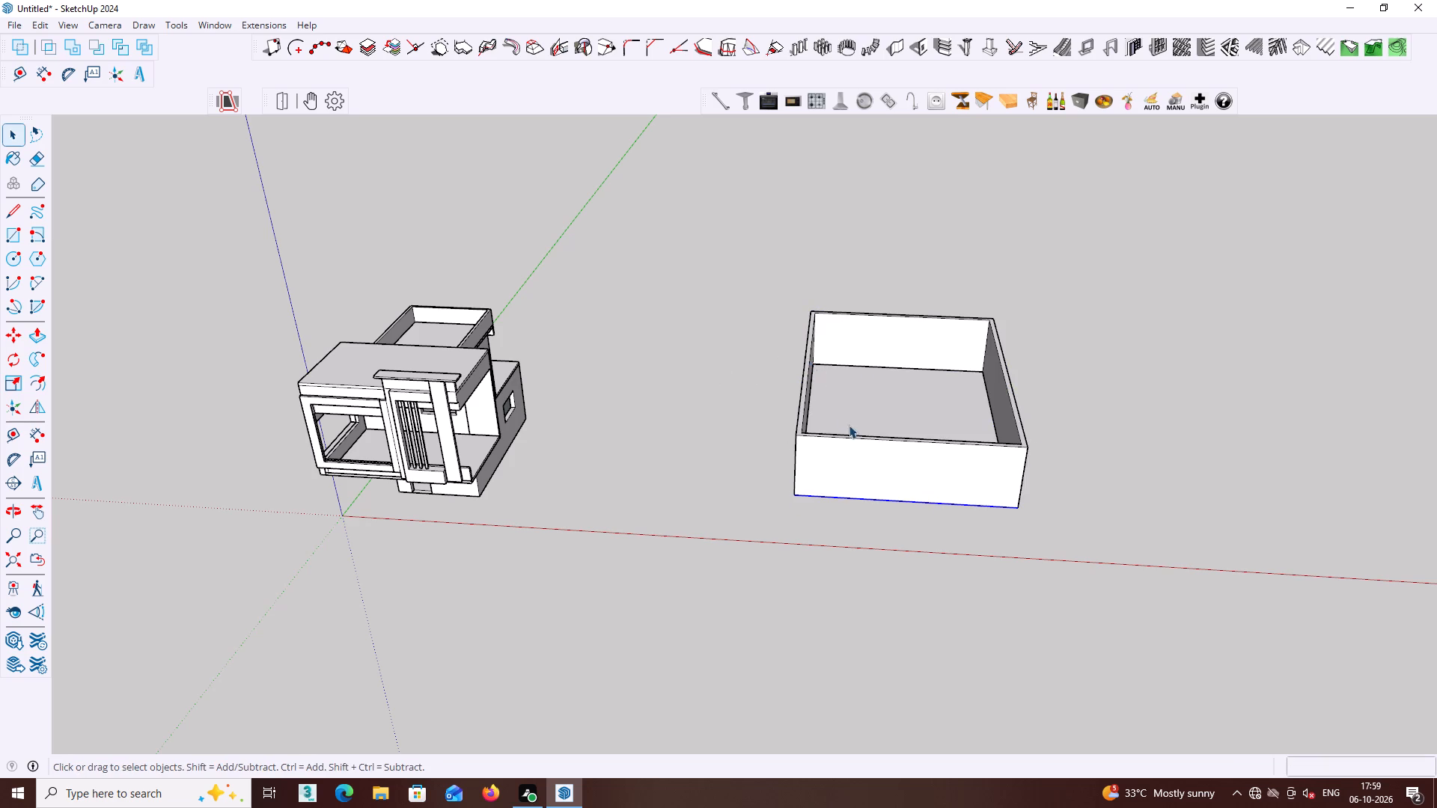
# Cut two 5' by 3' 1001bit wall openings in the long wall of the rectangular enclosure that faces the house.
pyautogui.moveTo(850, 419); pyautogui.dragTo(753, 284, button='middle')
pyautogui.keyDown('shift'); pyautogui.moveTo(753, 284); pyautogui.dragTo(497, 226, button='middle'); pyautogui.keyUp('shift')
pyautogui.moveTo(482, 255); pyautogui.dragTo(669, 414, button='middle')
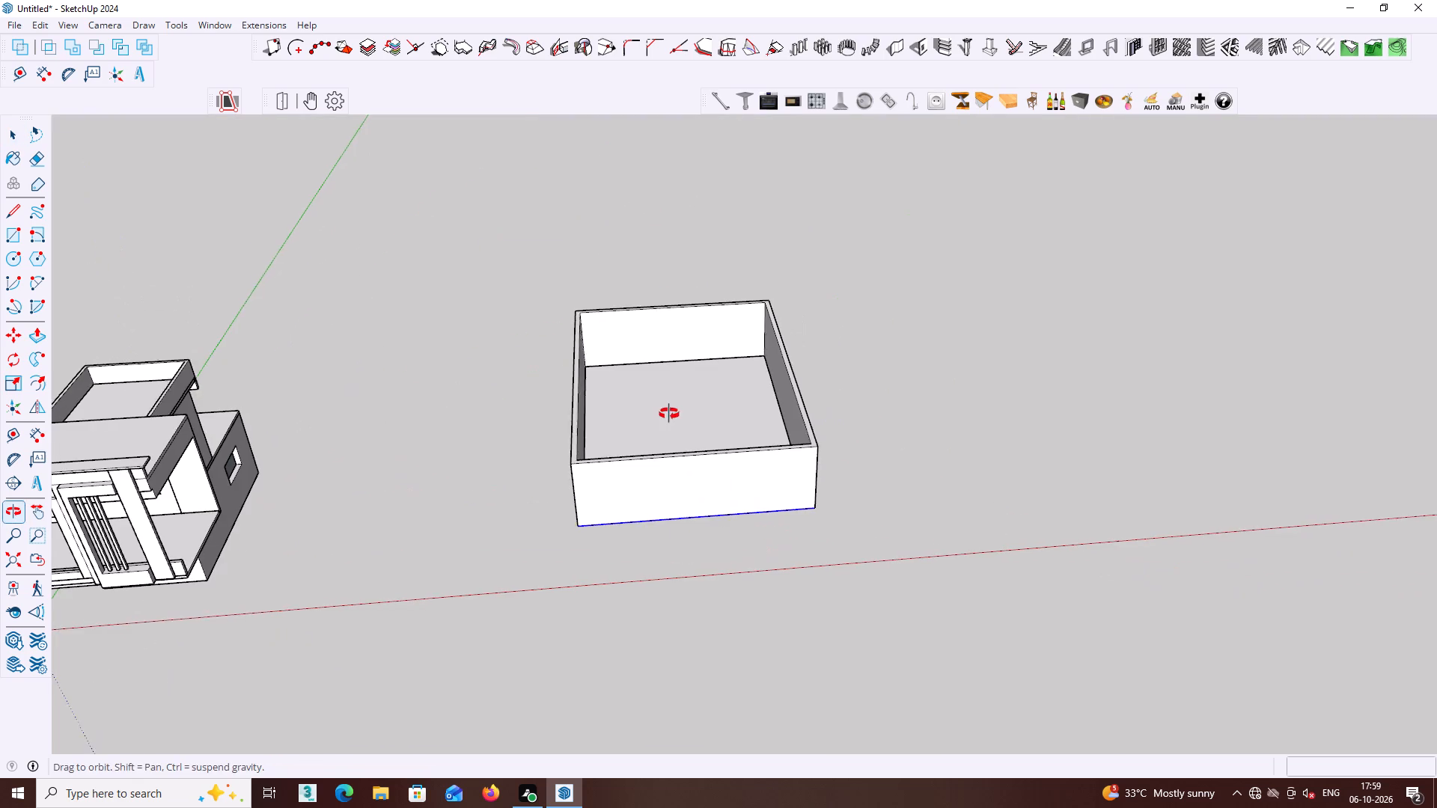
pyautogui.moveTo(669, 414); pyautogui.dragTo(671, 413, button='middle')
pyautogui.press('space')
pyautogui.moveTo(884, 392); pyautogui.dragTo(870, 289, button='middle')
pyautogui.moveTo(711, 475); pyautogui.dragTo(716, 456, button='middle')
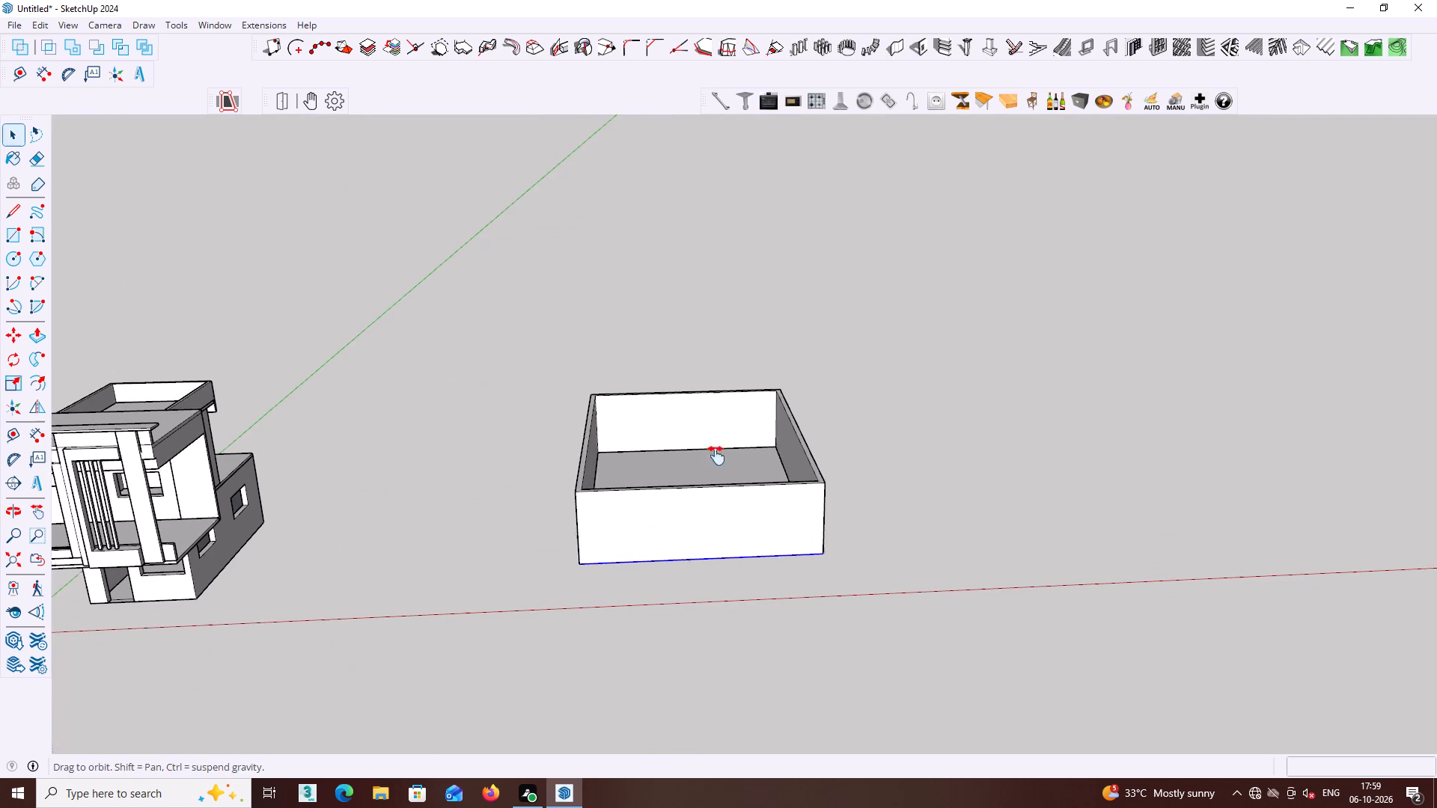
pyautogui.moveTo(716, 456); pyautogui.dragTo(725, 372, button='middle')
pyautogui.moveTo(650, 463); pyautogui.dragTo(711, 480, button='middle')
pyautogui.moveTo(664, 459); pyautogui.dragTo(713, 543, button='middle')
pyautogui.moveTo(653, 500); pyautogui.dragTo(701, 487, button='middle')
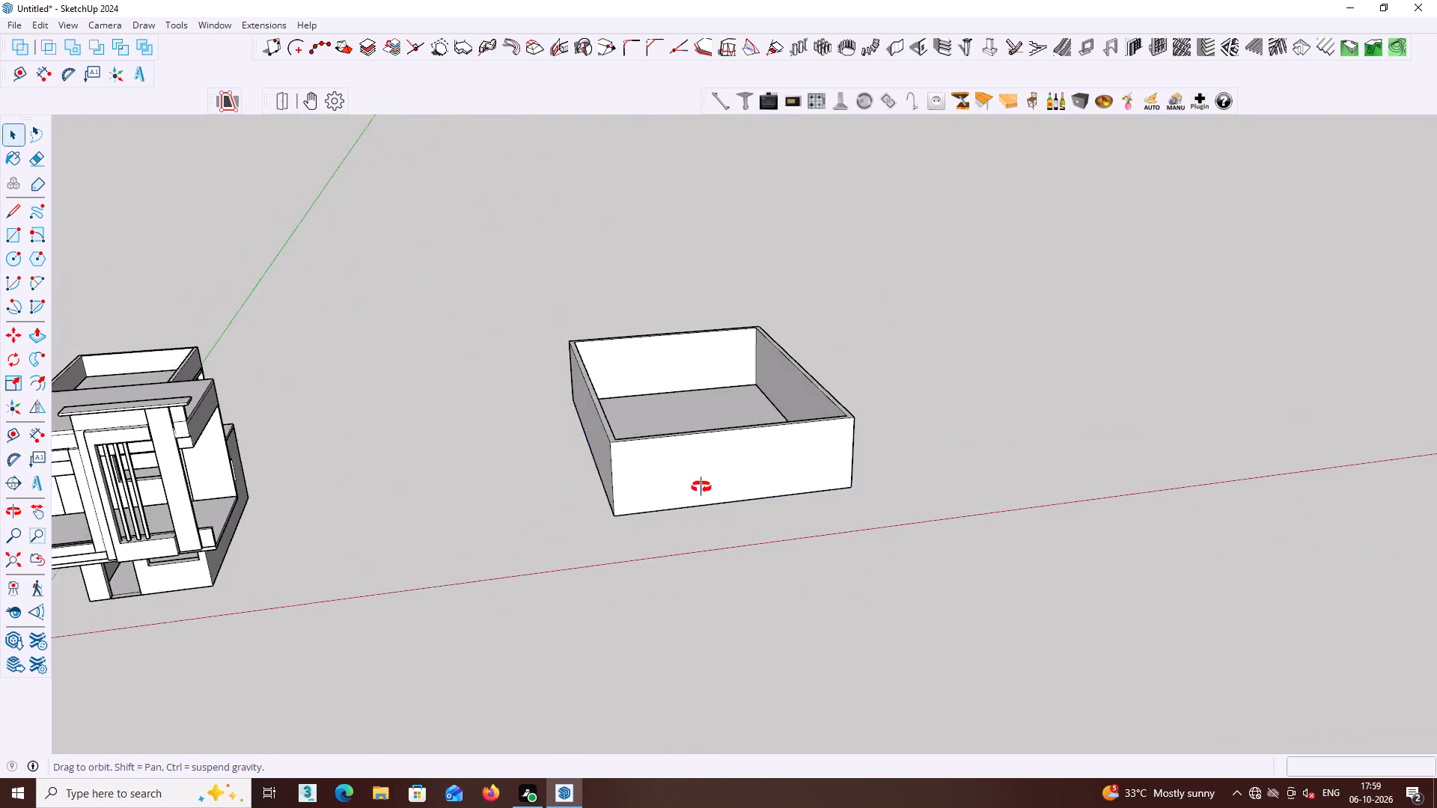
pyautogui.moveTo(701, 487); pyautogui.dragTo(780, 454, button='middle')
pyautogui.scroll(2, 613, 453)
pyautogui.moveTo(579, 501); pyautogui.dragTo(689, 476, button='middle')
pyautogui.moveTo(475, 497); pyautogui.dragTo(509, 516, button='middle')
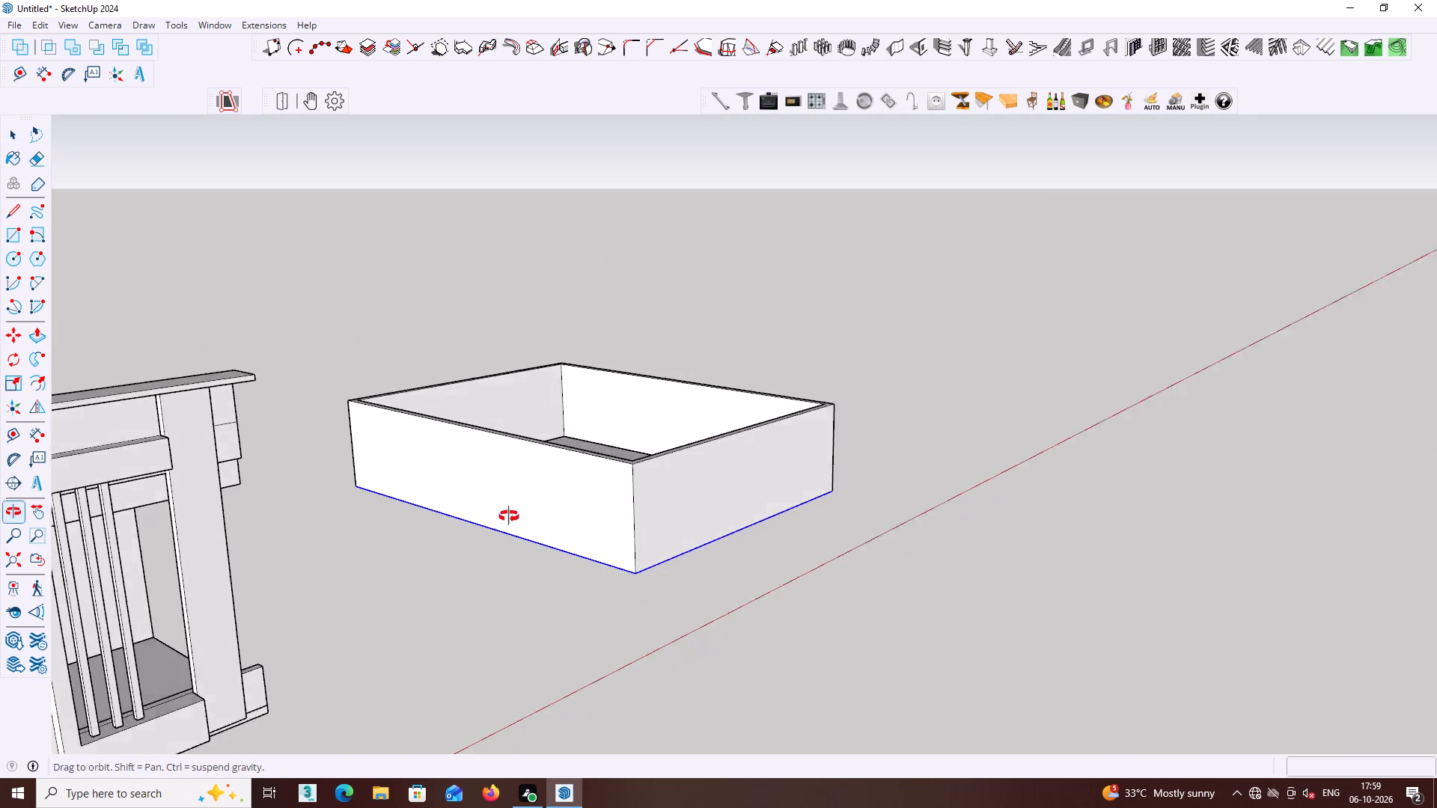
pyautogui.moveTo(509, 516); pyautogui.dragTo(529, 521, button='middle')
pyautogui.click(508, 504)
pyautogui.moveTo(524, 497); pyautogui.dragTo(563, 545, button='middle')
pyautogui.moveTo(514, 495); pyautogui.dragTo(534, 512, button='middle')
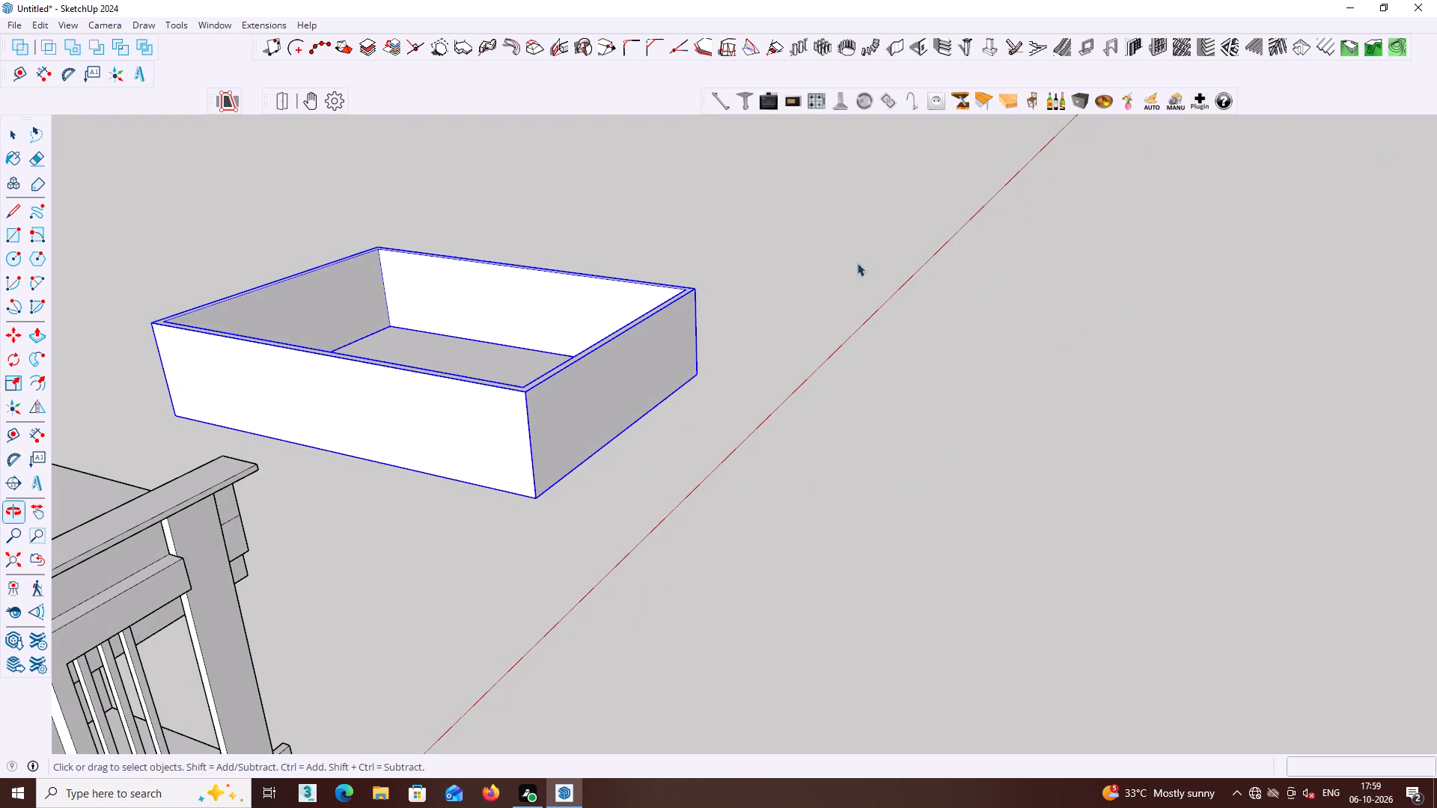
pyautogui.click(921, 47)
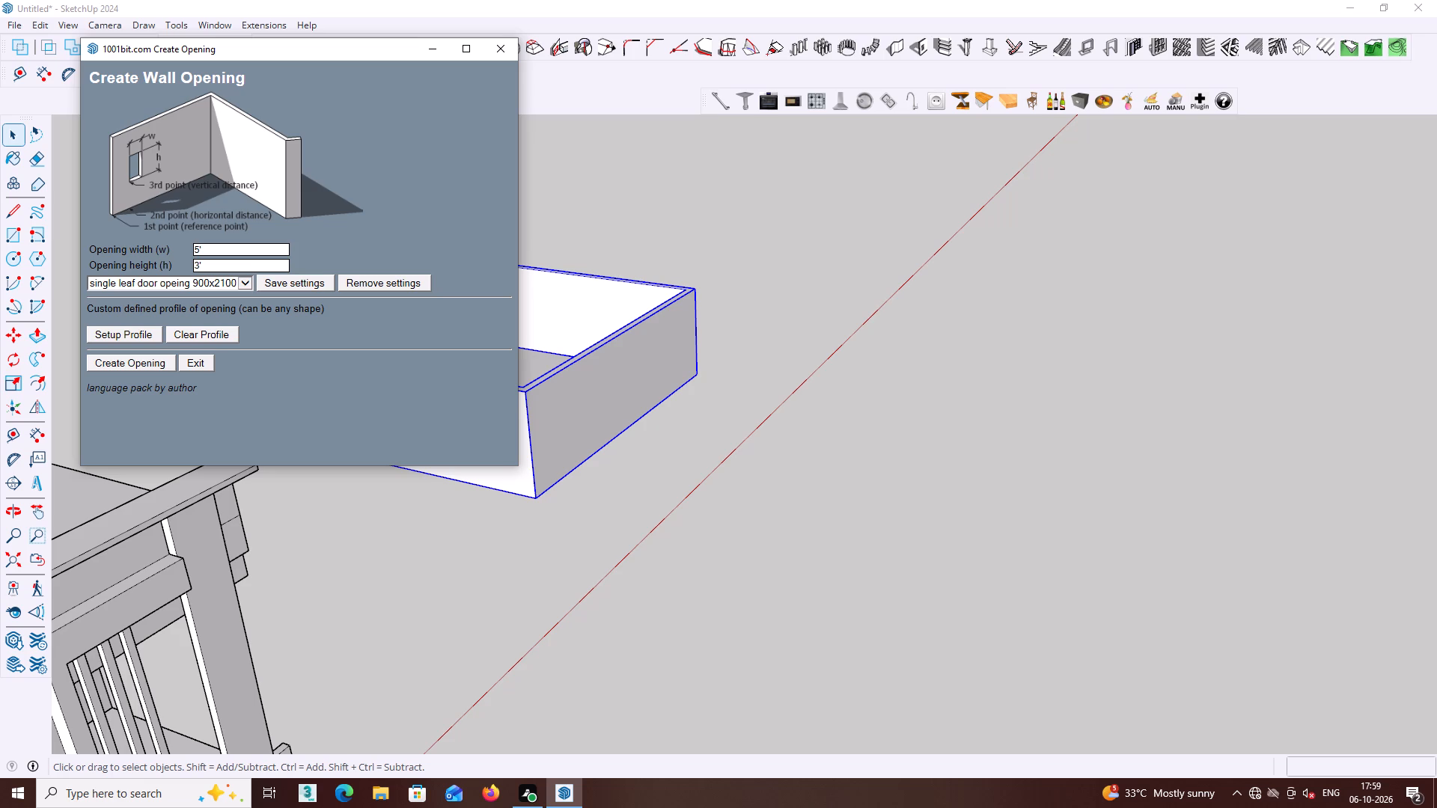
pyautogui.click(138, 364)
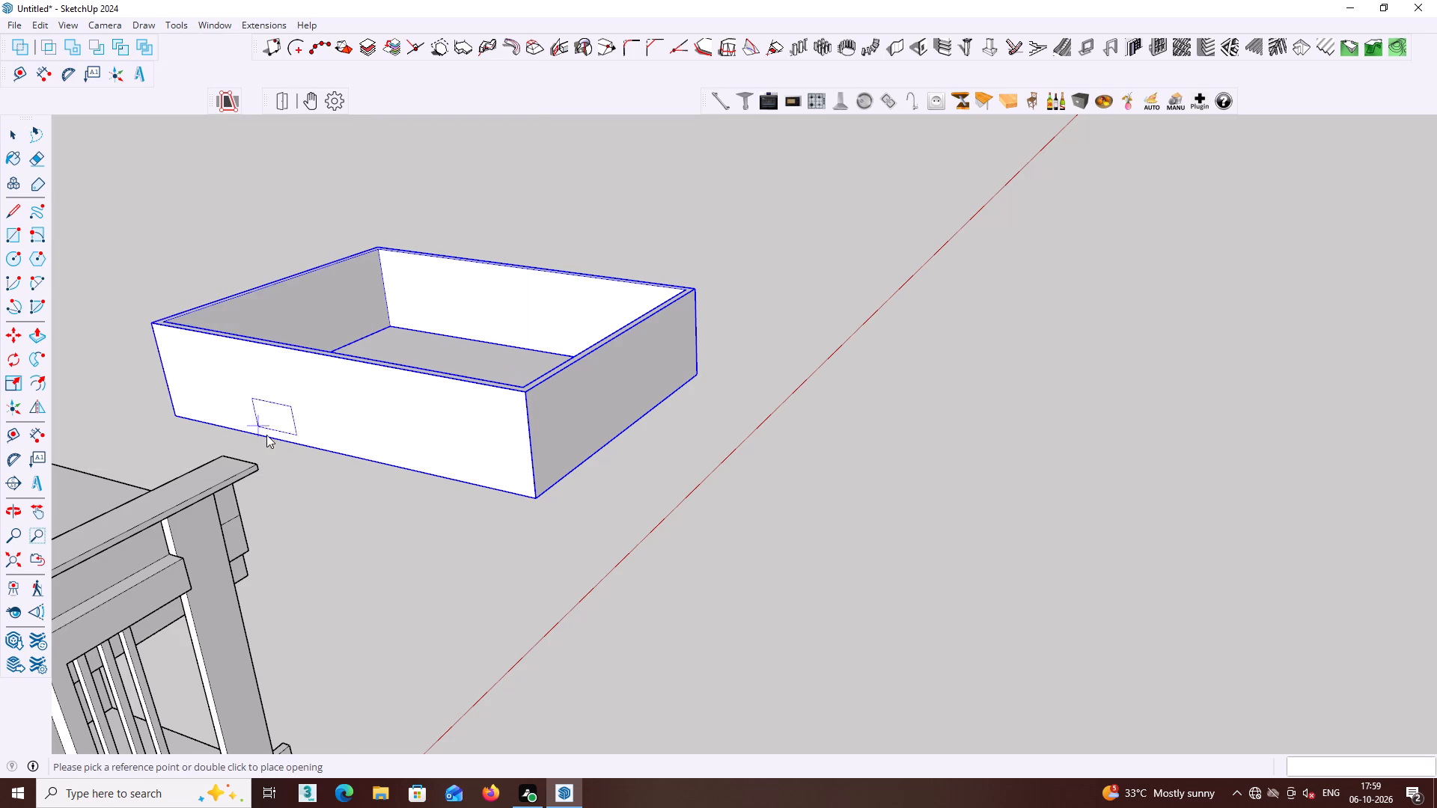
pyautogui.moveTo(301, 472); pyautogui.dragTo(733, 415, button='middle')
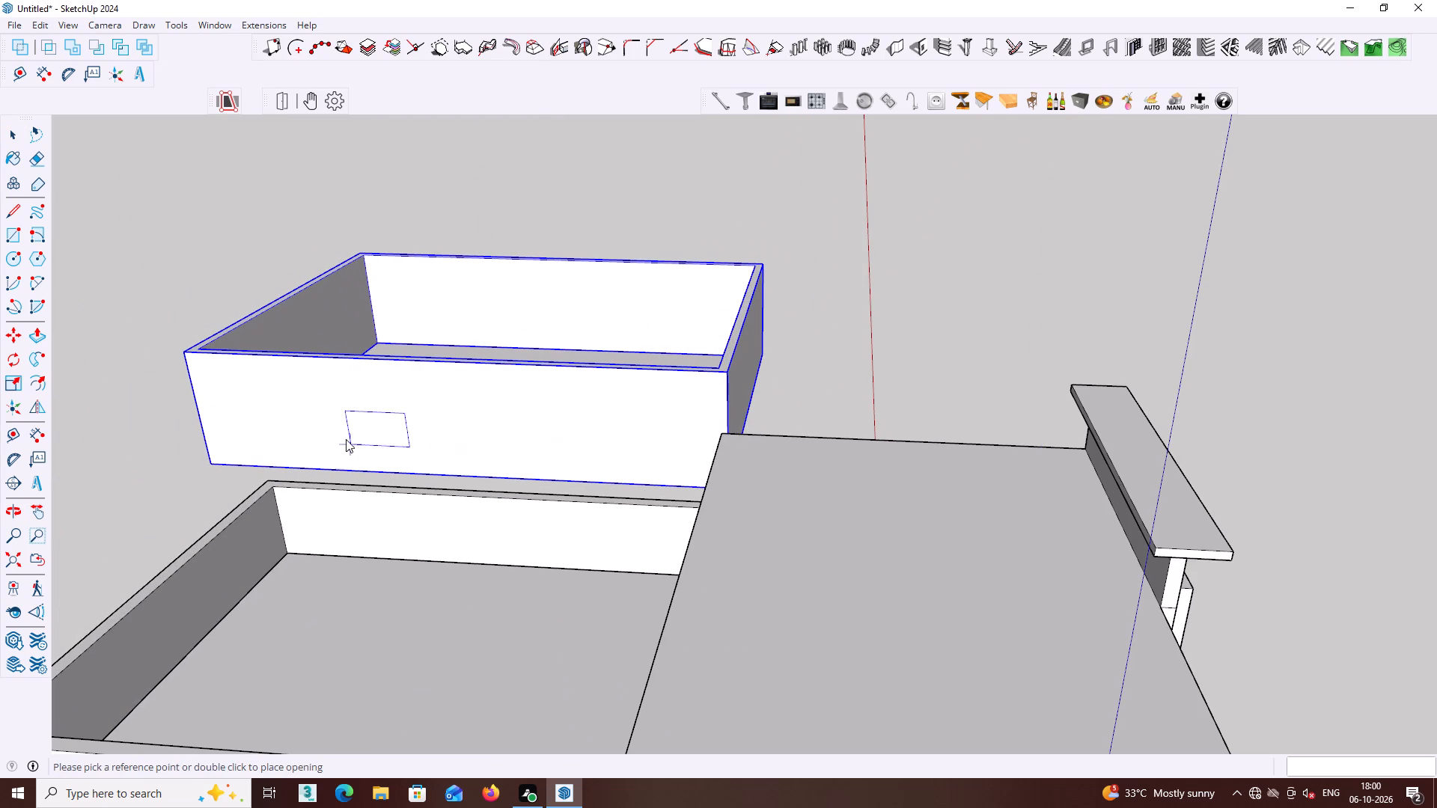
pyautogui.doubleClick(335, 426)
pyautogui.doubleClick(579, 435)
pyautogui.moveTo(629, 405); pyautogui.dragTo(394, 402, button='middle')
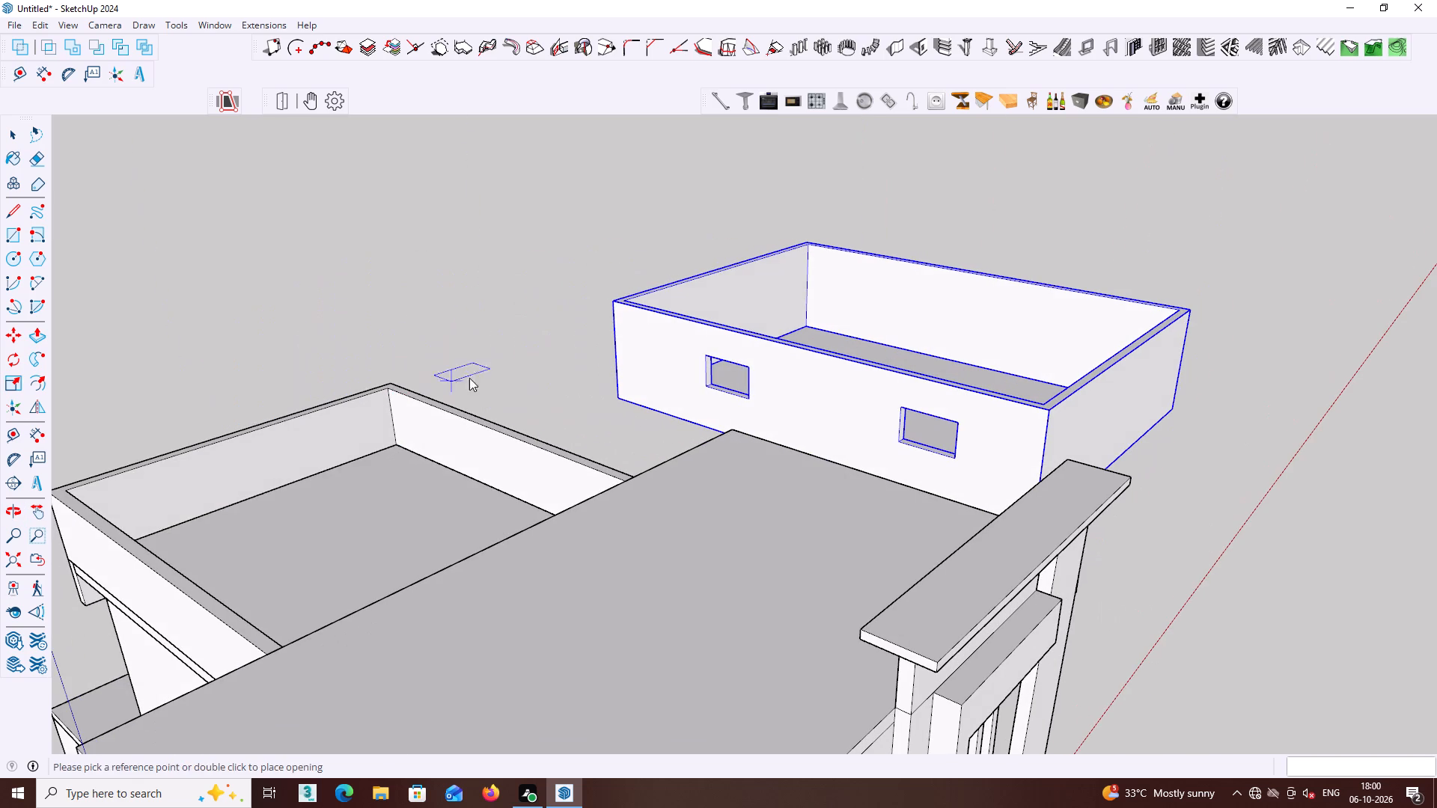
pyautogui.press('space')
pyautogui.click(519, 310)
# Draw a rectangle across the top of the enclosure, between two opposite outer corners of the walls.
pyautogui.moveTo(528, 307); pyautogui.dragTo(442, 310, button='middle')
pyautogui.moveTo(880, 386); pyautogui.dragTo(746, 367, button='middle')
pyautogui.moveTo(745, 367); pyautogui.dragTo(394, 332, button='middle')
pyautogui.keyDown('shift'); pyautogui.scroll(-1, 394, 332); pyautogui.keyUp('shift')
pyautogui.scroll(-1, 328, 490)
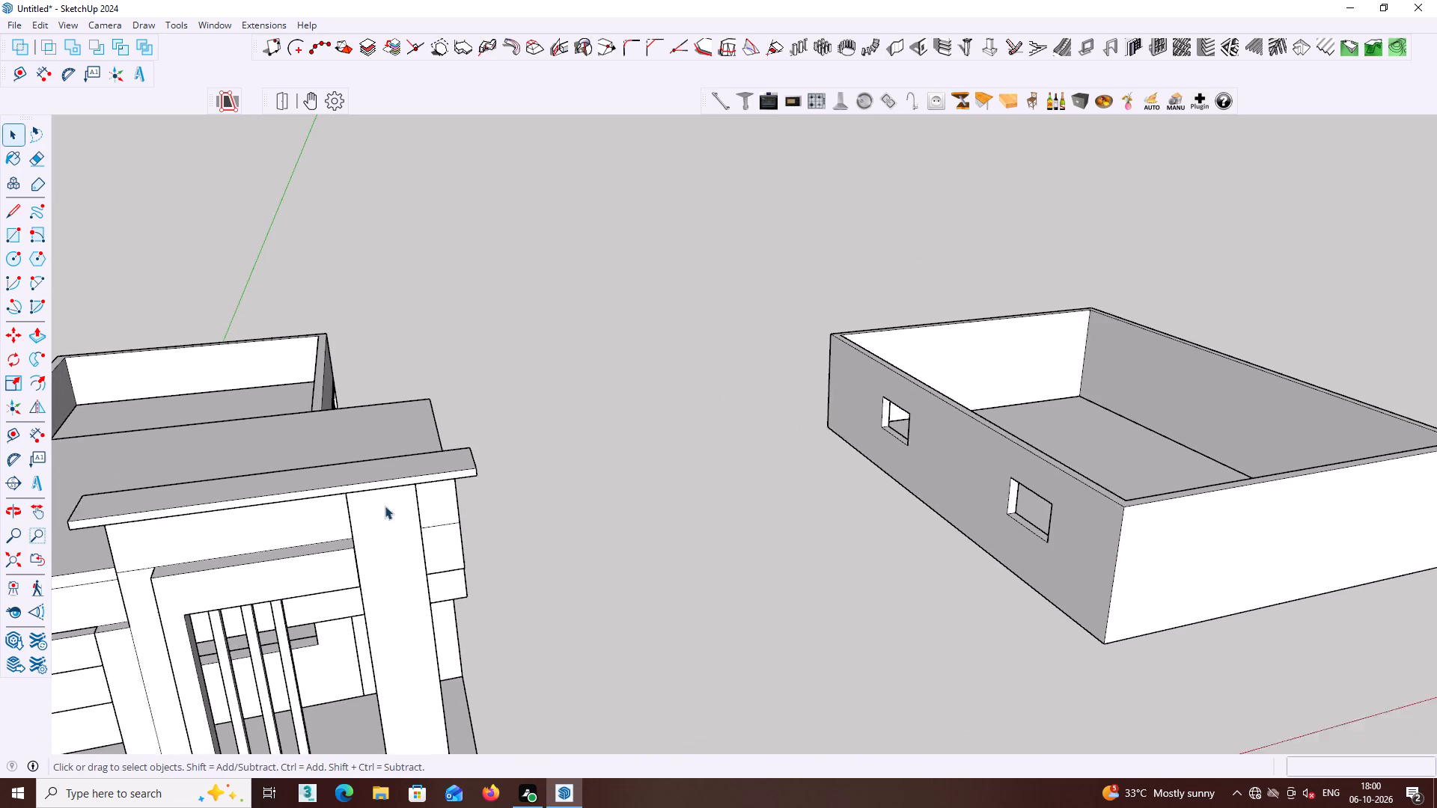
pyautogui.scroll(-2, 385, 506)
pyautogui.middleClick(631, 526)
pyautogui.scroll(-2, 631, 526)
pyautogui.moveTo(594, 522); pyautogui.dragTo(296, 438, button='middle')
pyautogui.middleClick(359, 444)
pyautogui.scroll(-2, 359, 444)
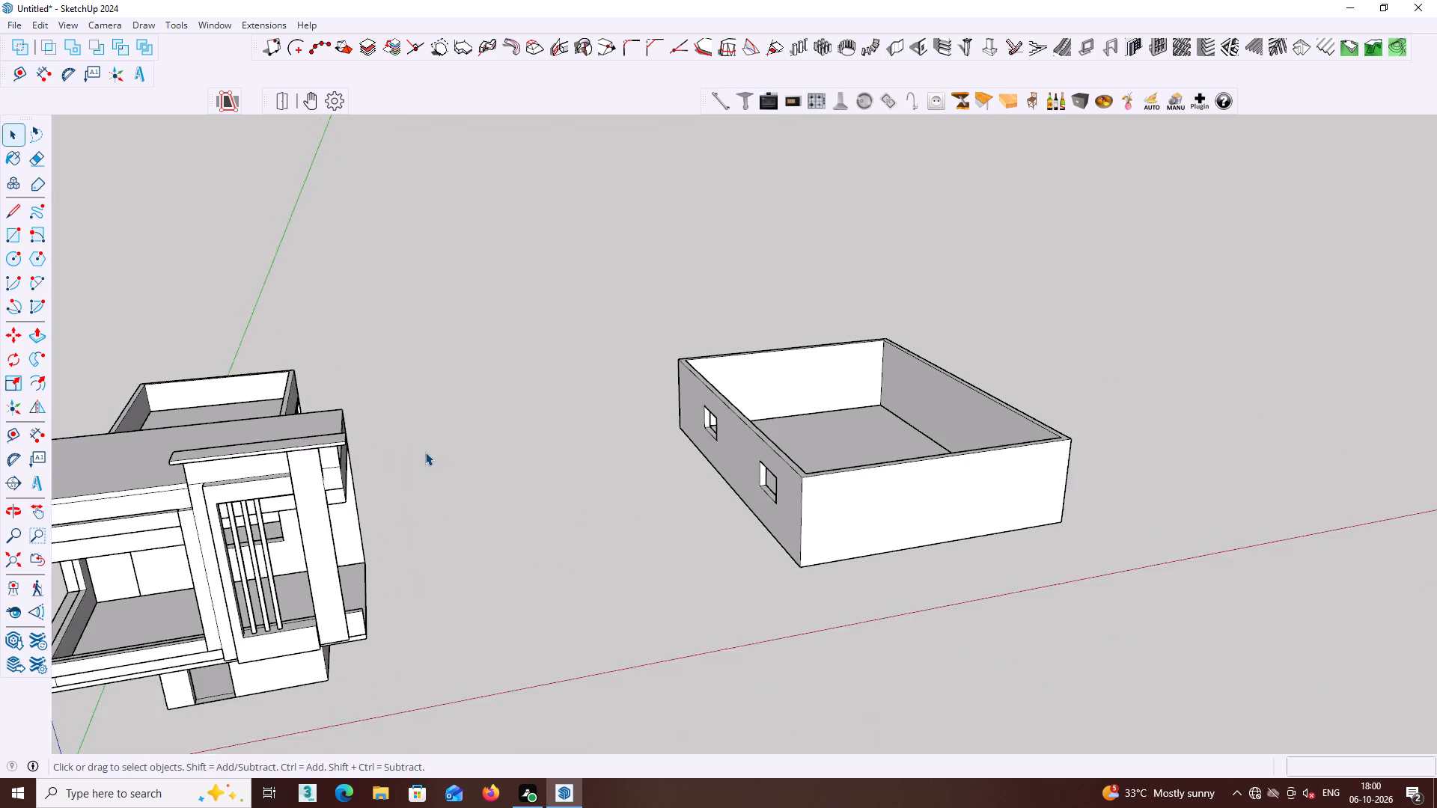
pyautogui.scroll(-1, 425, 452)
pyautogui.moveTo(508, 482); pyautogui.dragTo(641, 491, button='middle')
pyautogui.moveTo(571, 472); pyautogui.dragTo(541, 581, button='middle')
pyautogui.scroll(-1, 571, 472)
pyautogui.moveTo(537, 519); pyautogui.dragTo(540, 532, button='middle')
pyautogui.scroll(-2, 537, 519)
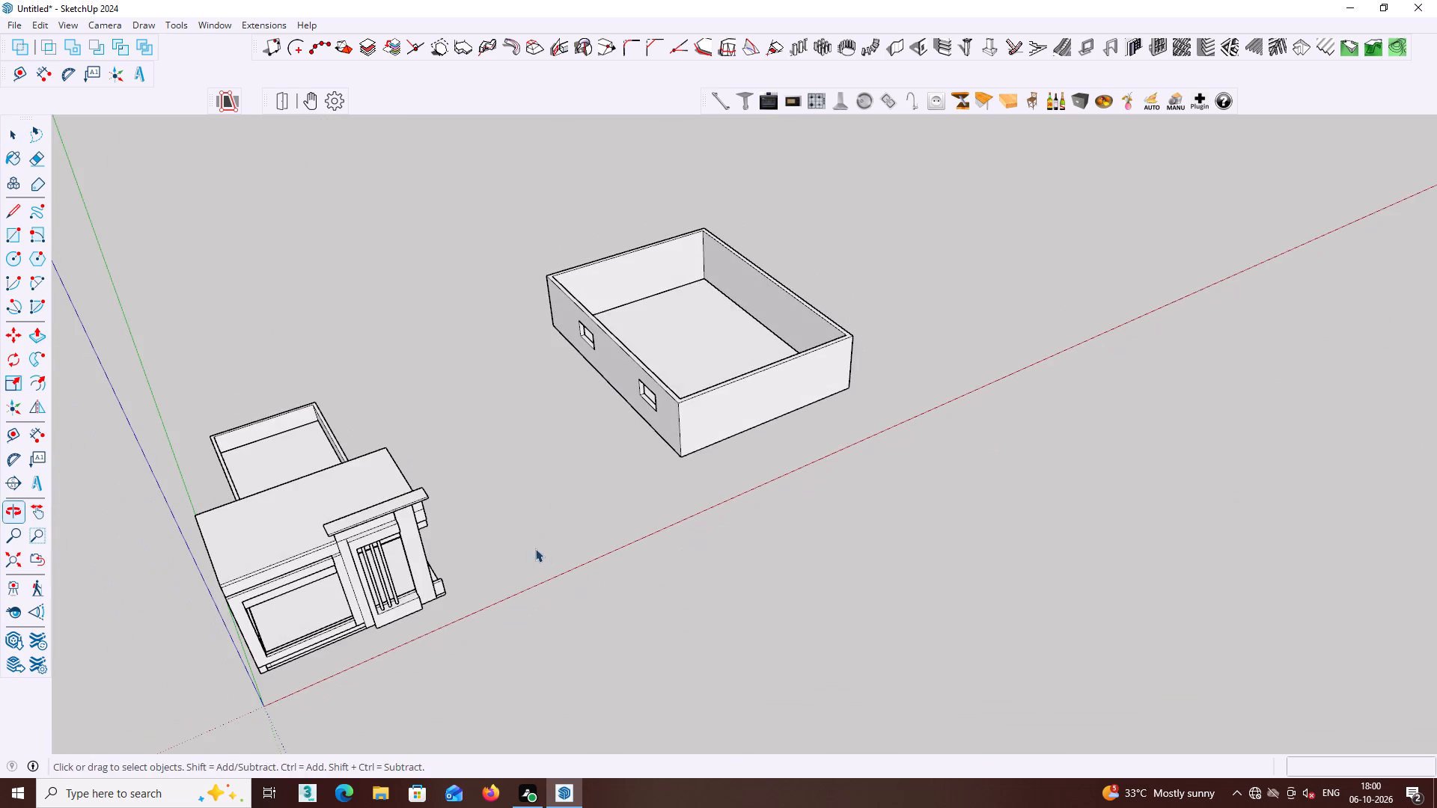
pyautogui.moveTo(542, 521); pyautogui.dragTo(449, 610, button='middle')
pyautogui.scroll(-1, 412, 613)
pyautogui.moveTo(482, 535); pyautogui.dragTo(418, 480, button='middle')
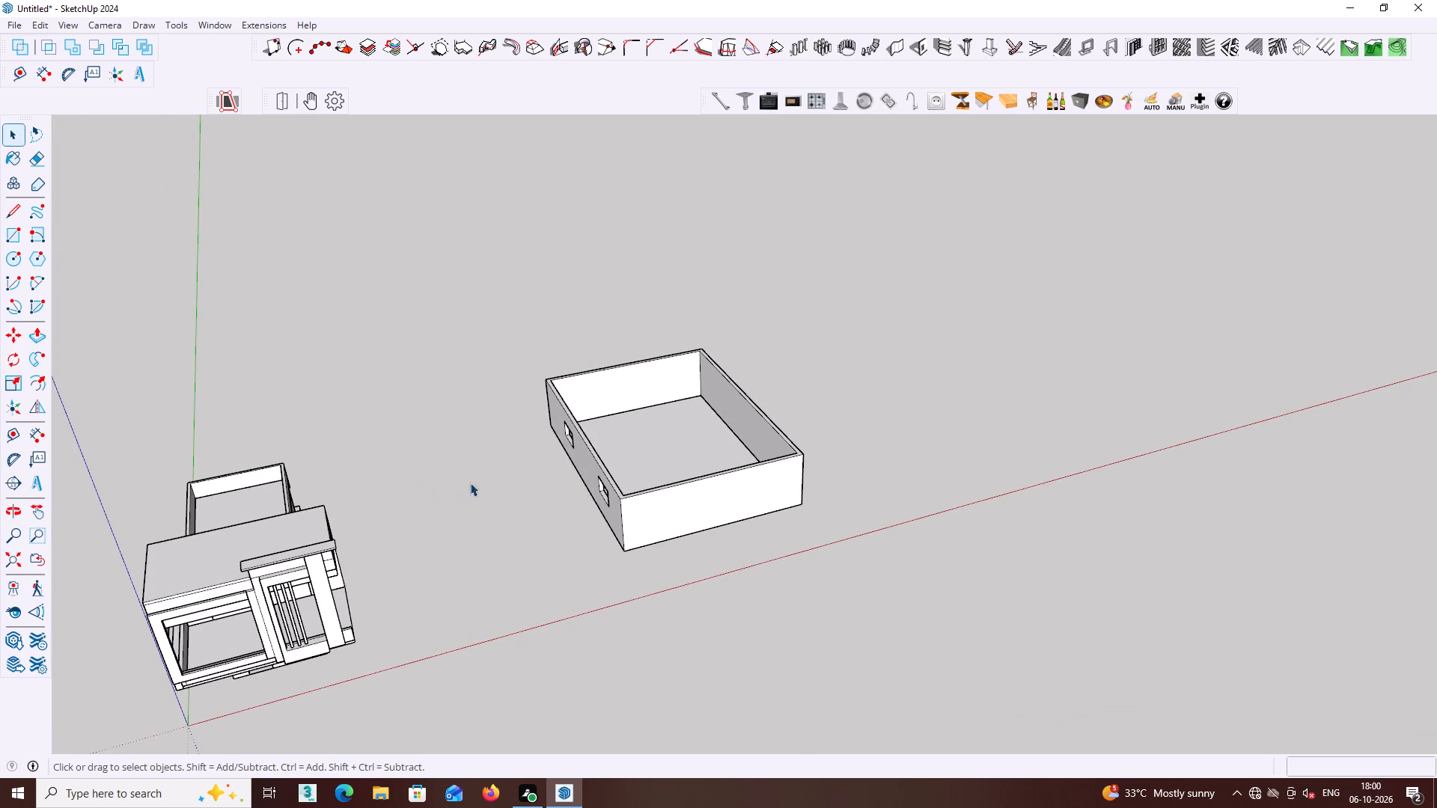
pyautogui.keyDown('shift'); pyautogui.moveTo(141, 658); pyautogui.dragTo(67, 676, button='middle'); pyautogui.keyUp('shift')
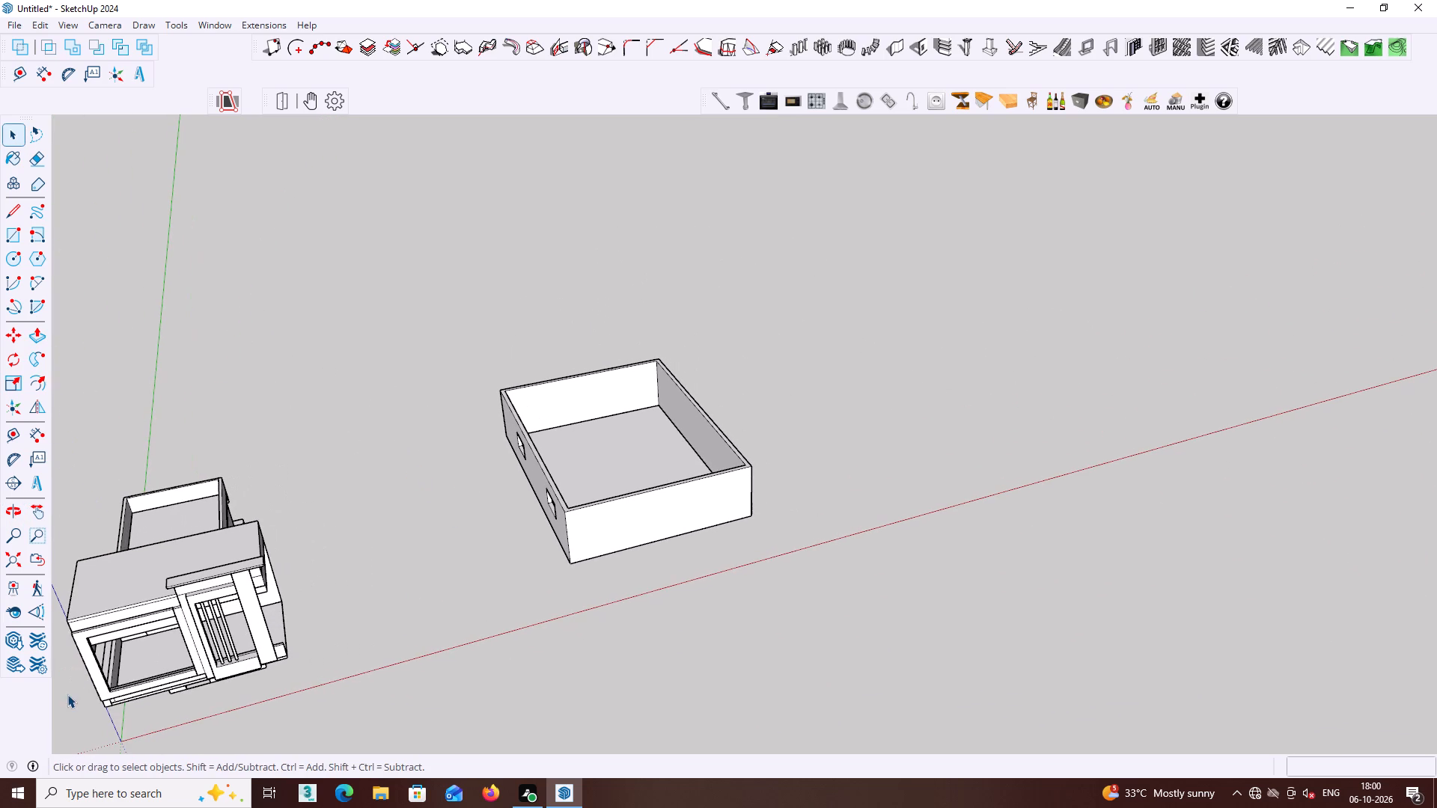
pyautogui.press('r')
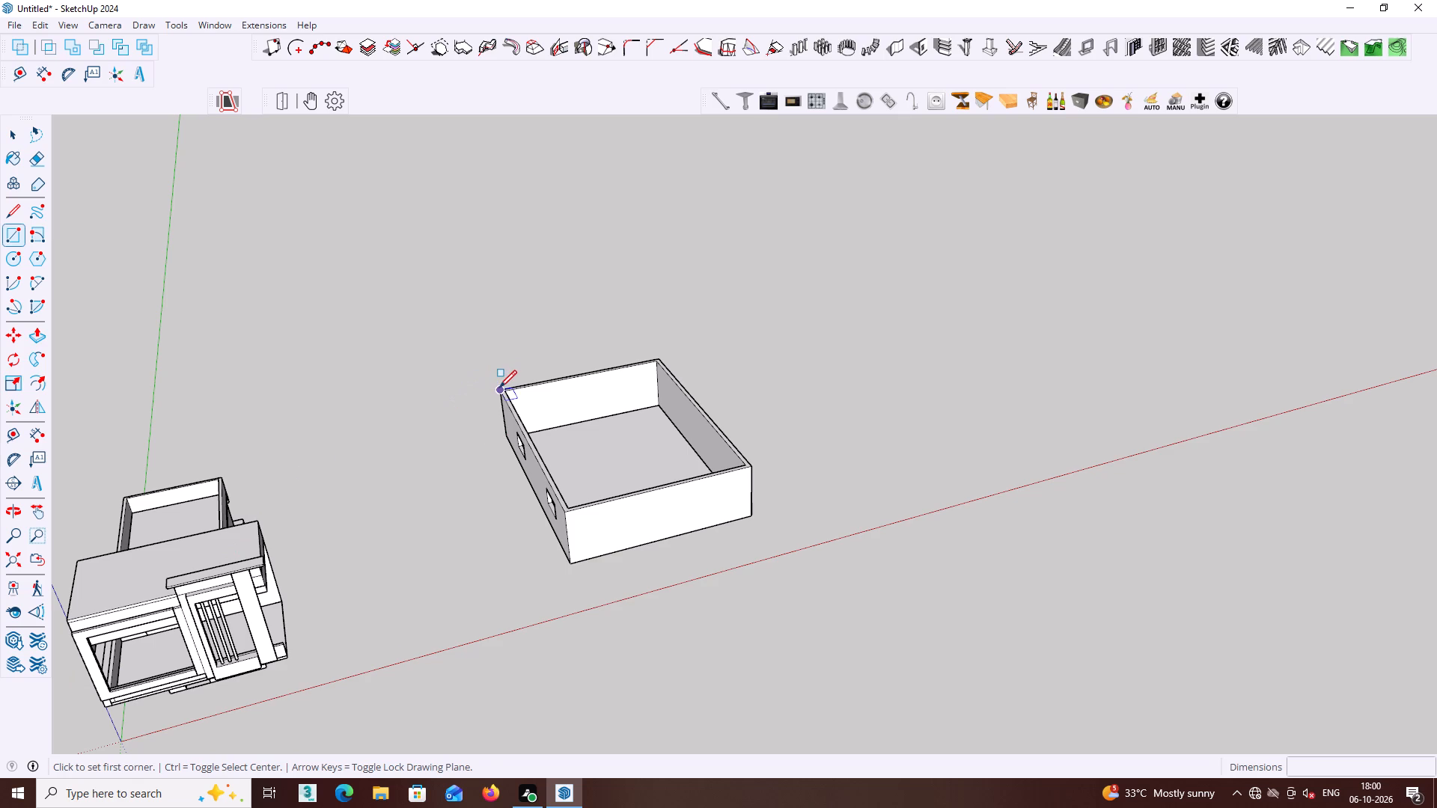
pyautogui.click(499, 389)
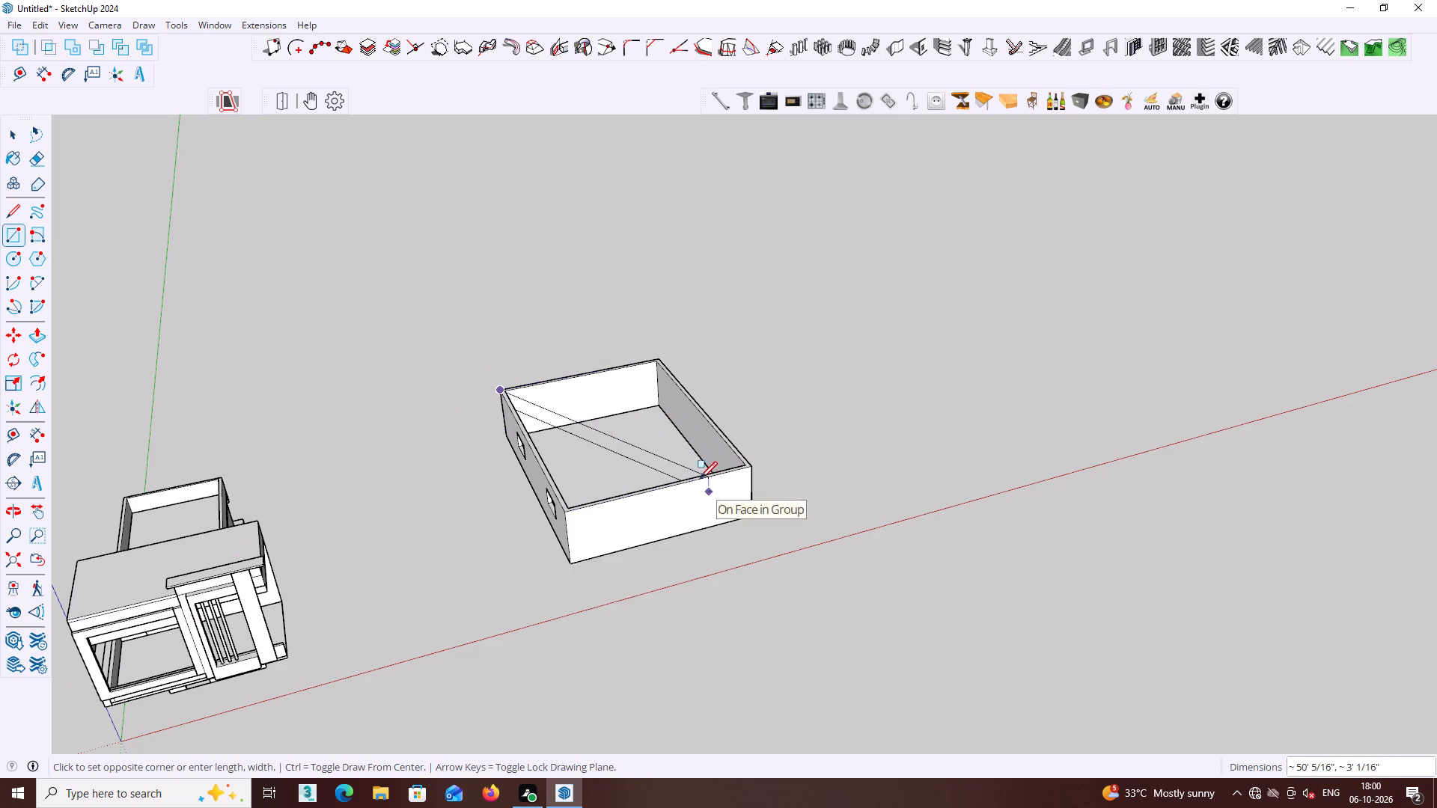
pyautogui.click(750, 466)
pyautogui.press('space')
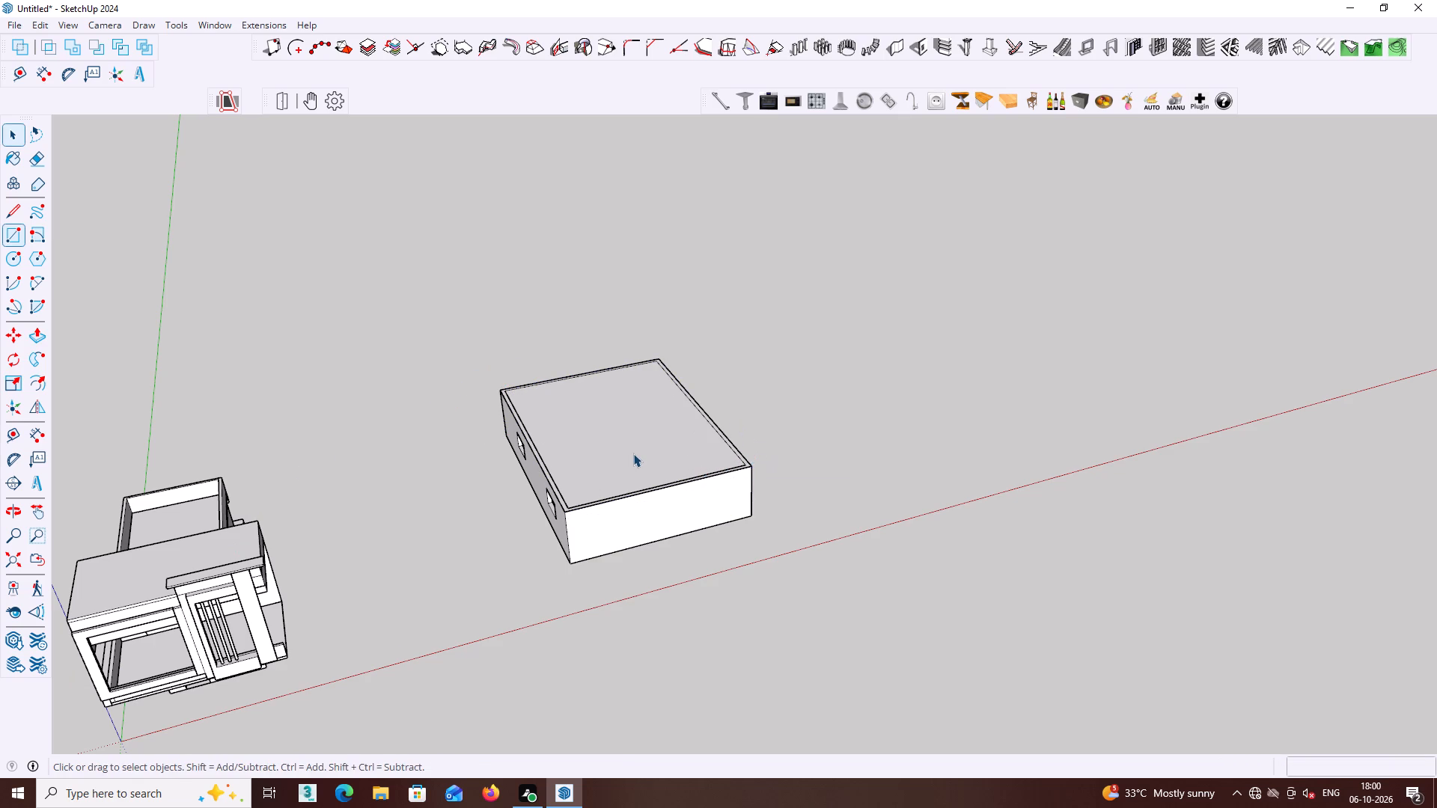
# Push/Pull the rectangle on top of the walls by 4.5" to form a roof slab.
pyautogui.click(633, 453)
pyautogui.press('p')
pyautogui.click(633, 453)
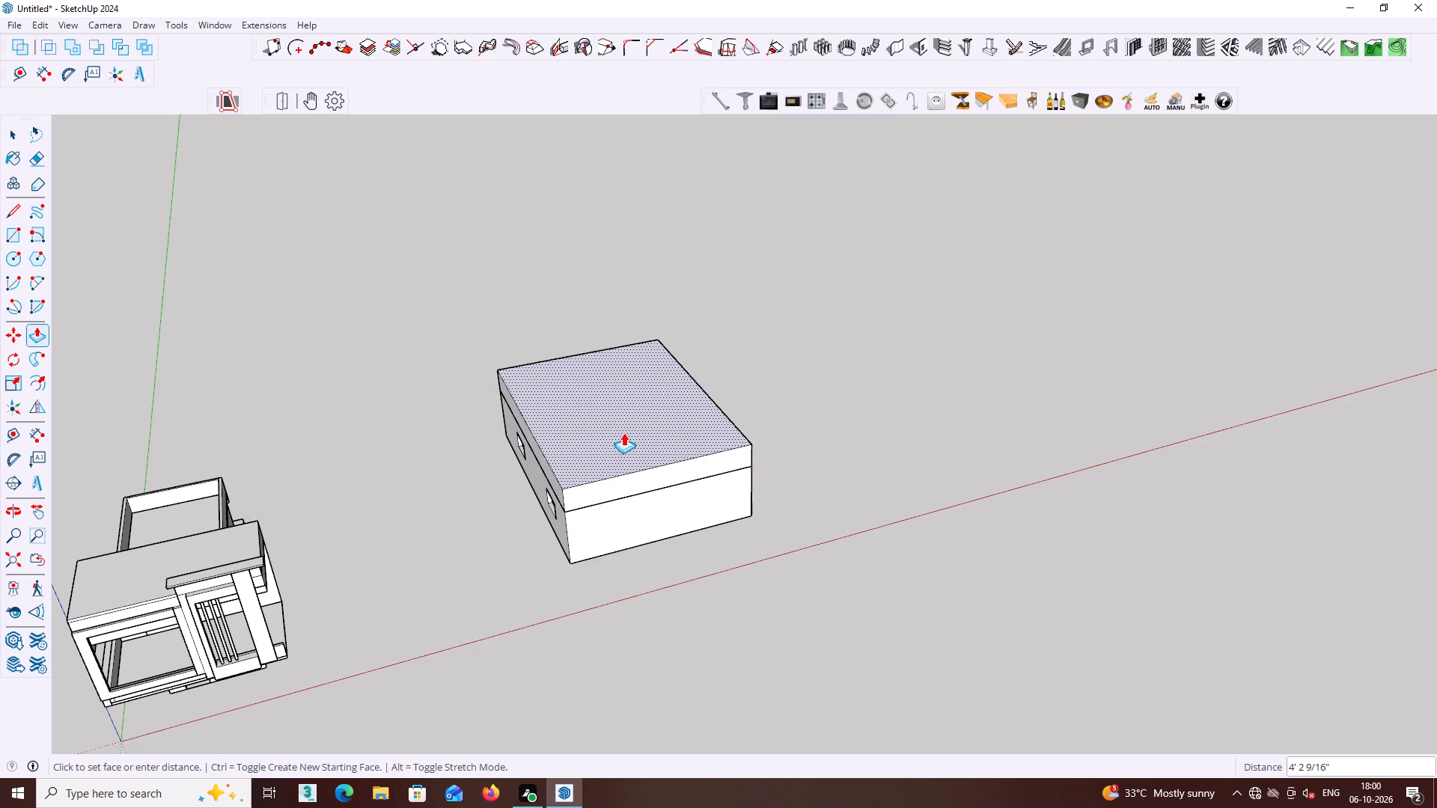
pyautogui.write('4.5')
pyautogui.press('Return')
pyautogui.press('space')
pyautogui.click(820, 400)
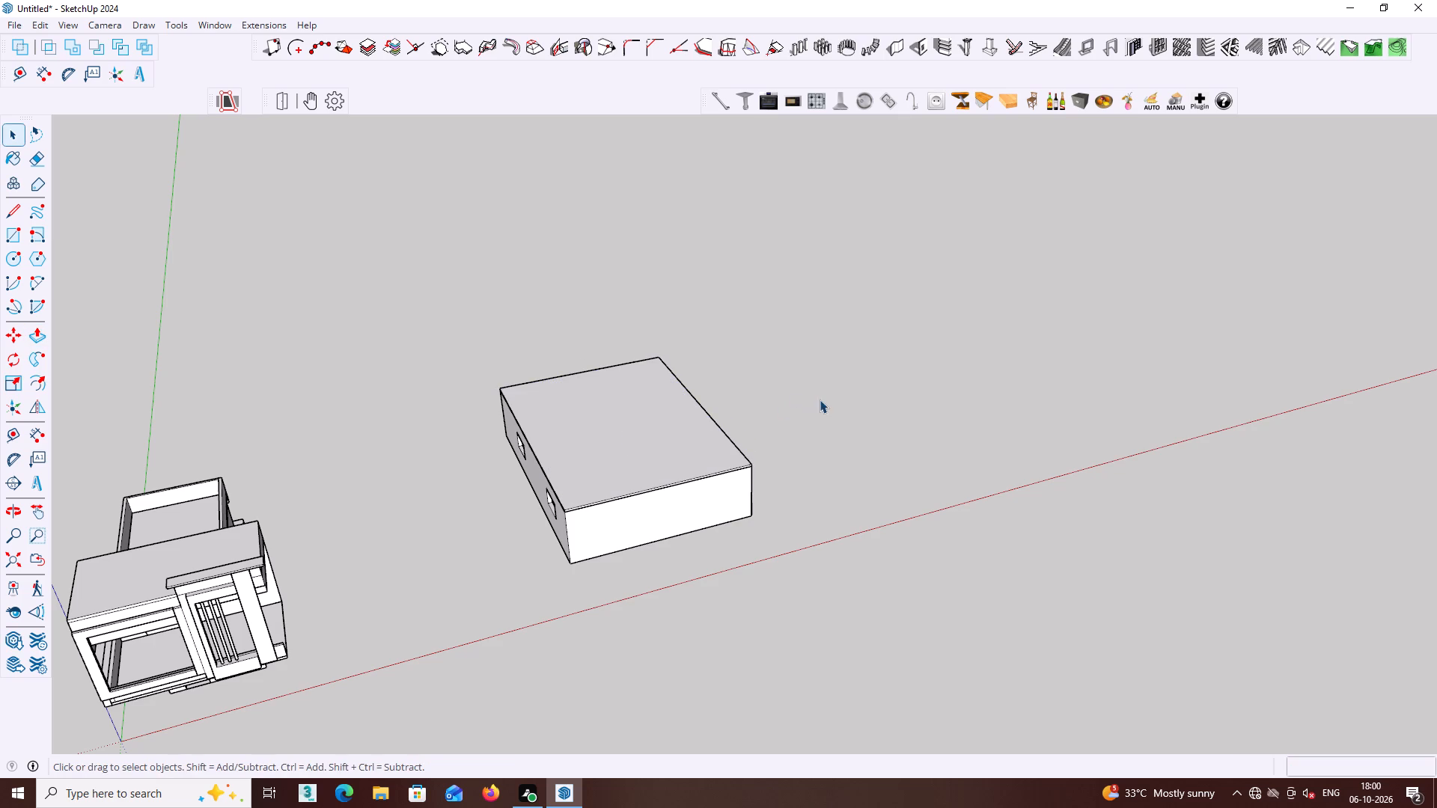
# Examine the roof slab's edges and corners where it meets the enclosure walls.
pyautogui.moveTo(820, 400); pyautogui.dragTo(564, 465, button='middle')
pyautogui.scroll(2, 854, 488)
pyautogui.moveTo(847, 462); pyautogui.dragTo(819, 370, button='middle')
pyautogui.scroll(5, 872, 437)
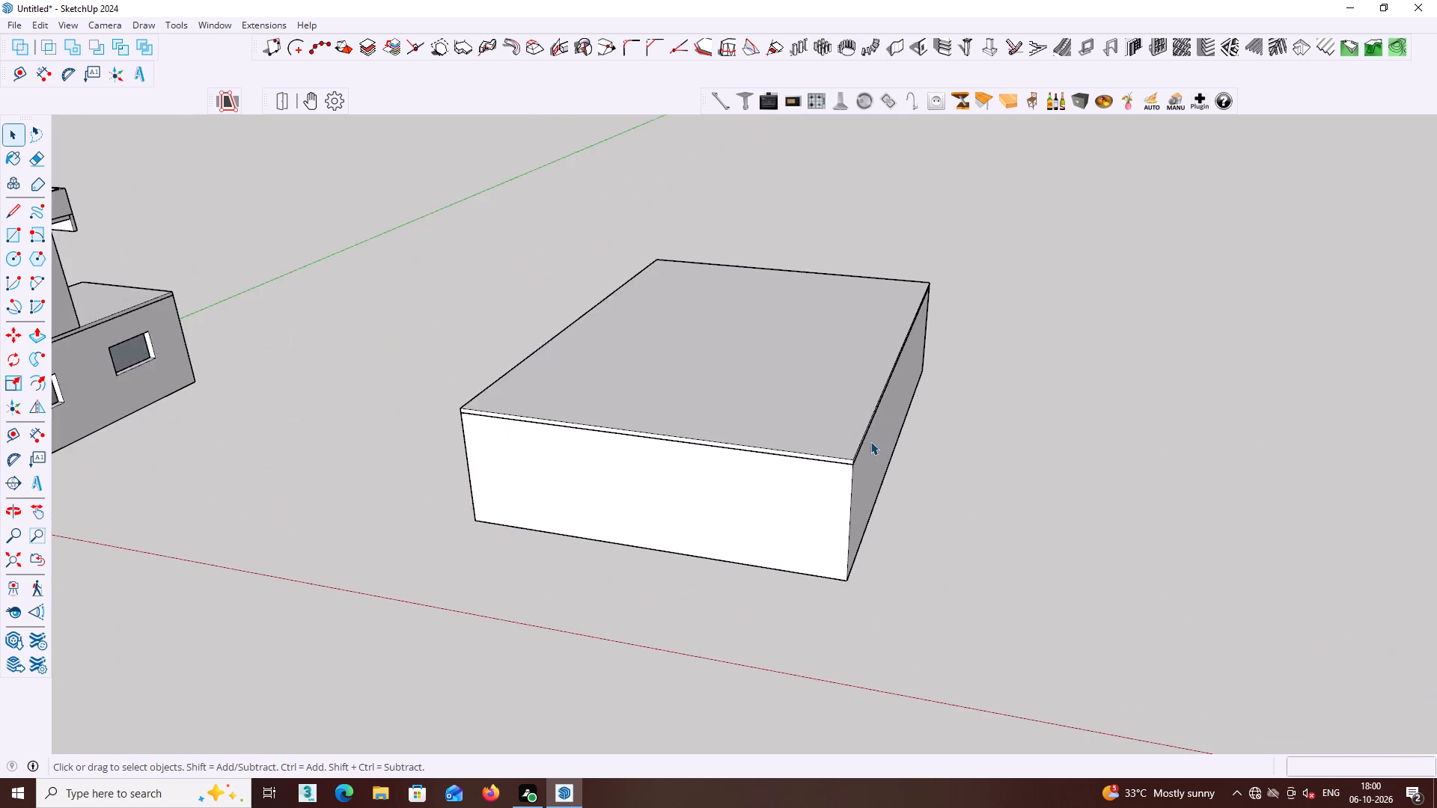
pyautogui.moveTo(869, 443); pyautogui.dragTo(638, 401, button='middle')
pyautogui.scroll(7, 656, 423)
pyautogui.middleClick(656, 422)
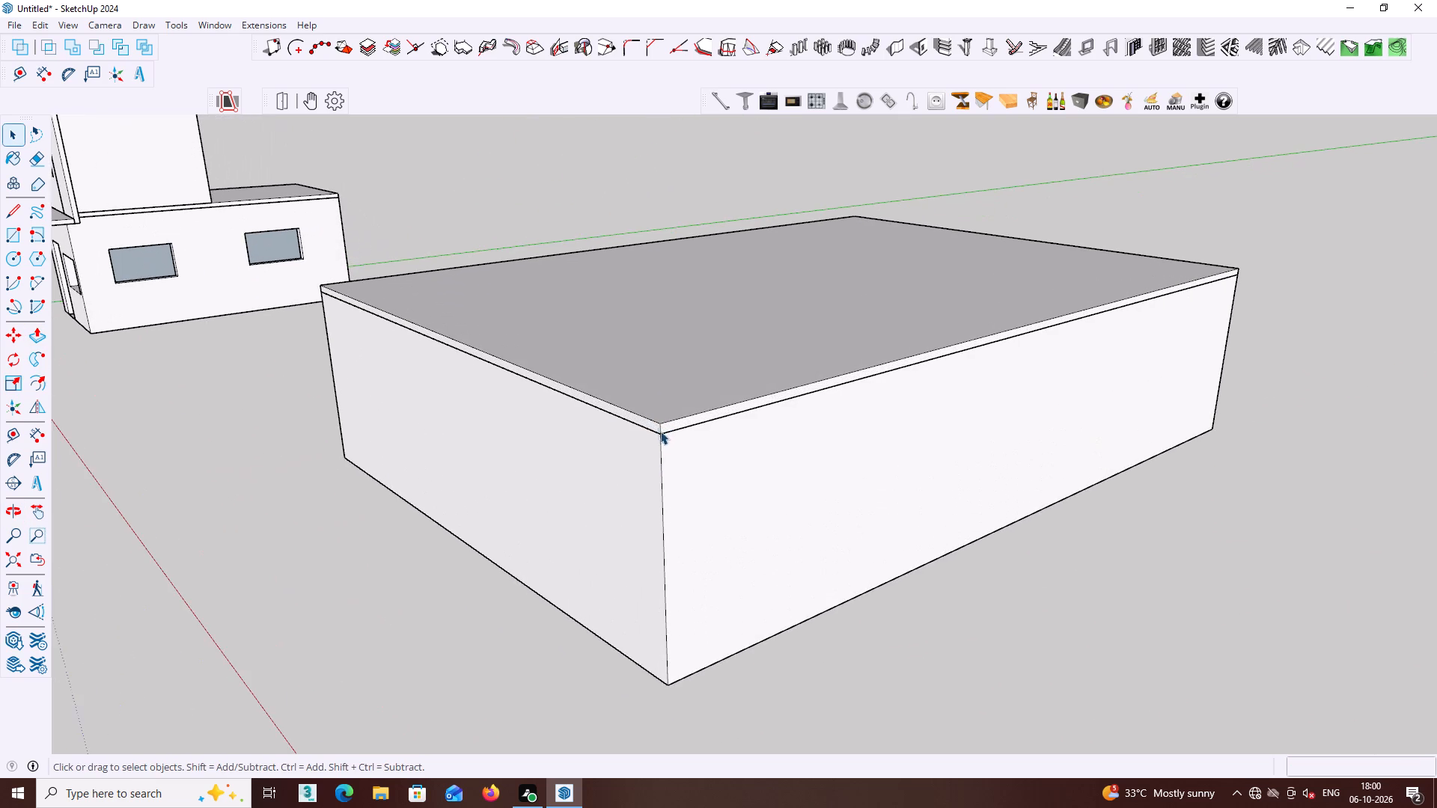
pyautogui.scroll(6, 656, 426)
pyautogui.moveTo(674, 436); pyautogui.dragTo(901, 392, button='middle')
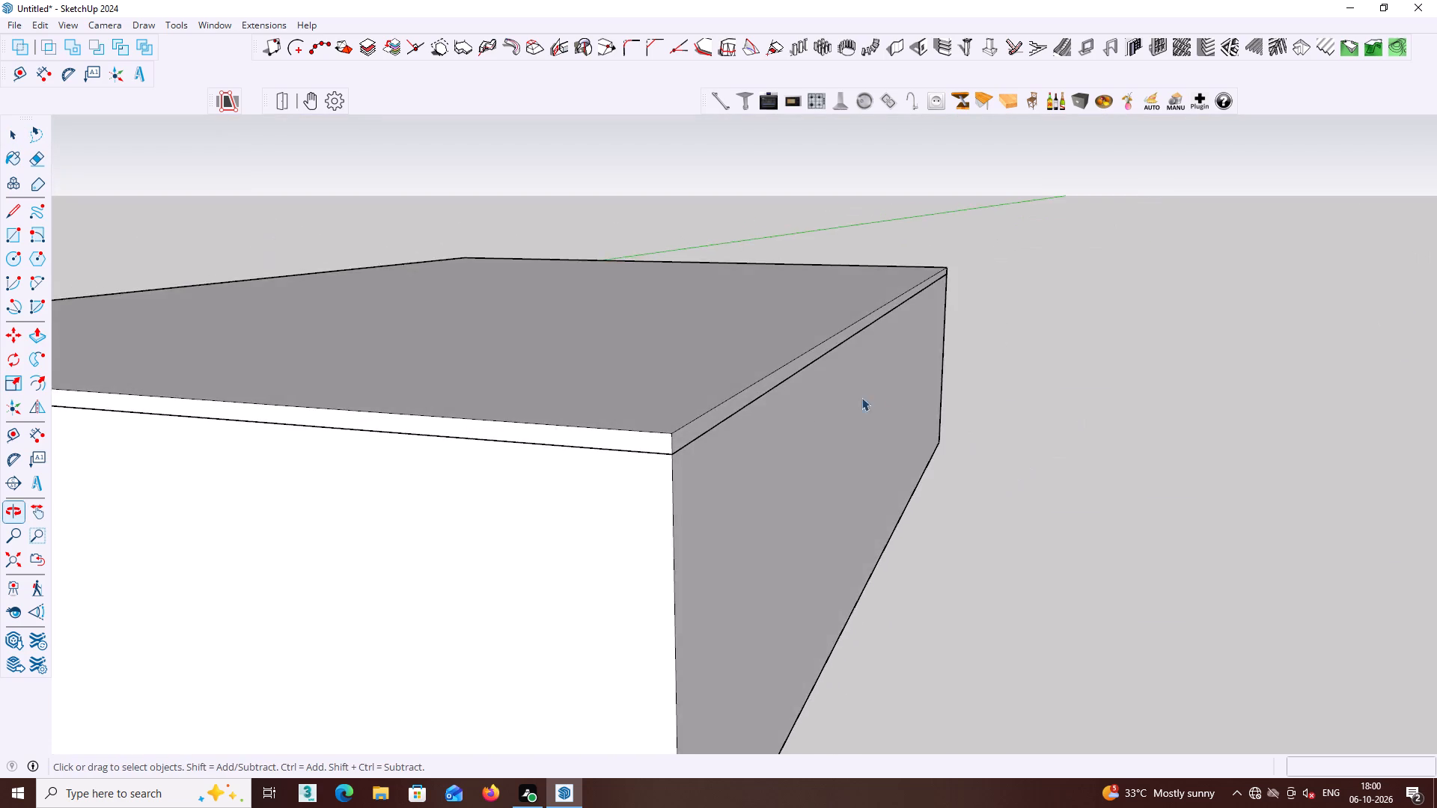
pyautogui.scroll(-20, 767, 407)
pyautogui.moveTo(751, 442); pyautogui.dragTo(754, 449, button='middle')
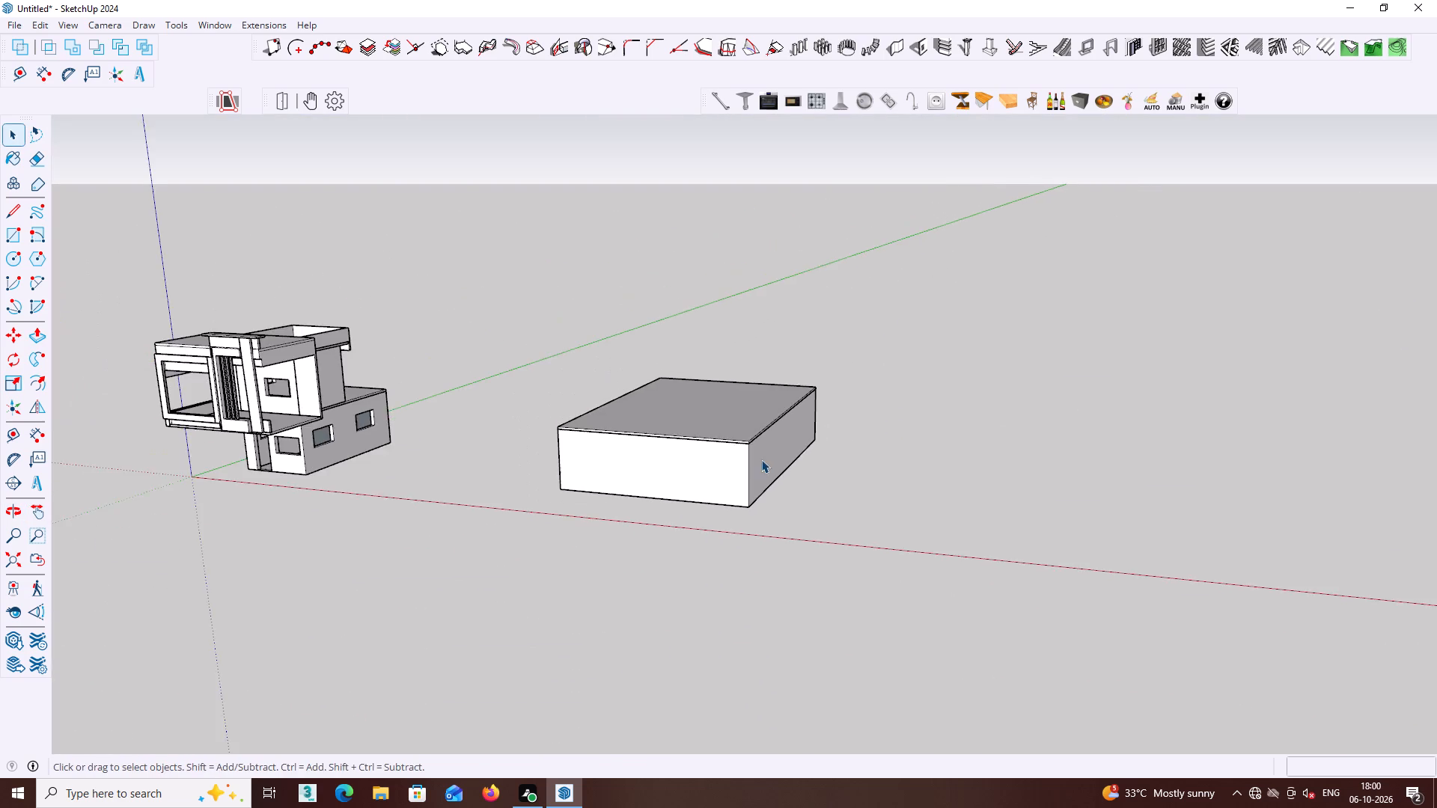
# Delete the entire walled structure beside the house, including its roof slab, walls and base.
pyautogui.moveTo(761, 459); pyautogui.dragTo(822, 505, button='middle')
pyautogui.scroll(-5, 809, 495)
pyautogui.moveTo(806, 483); pyautogui.dragTo(852, 462, button='middle')
pyautogui.moveTo(829, 457); pyautogui.dragTo(903, 450, button='middle')
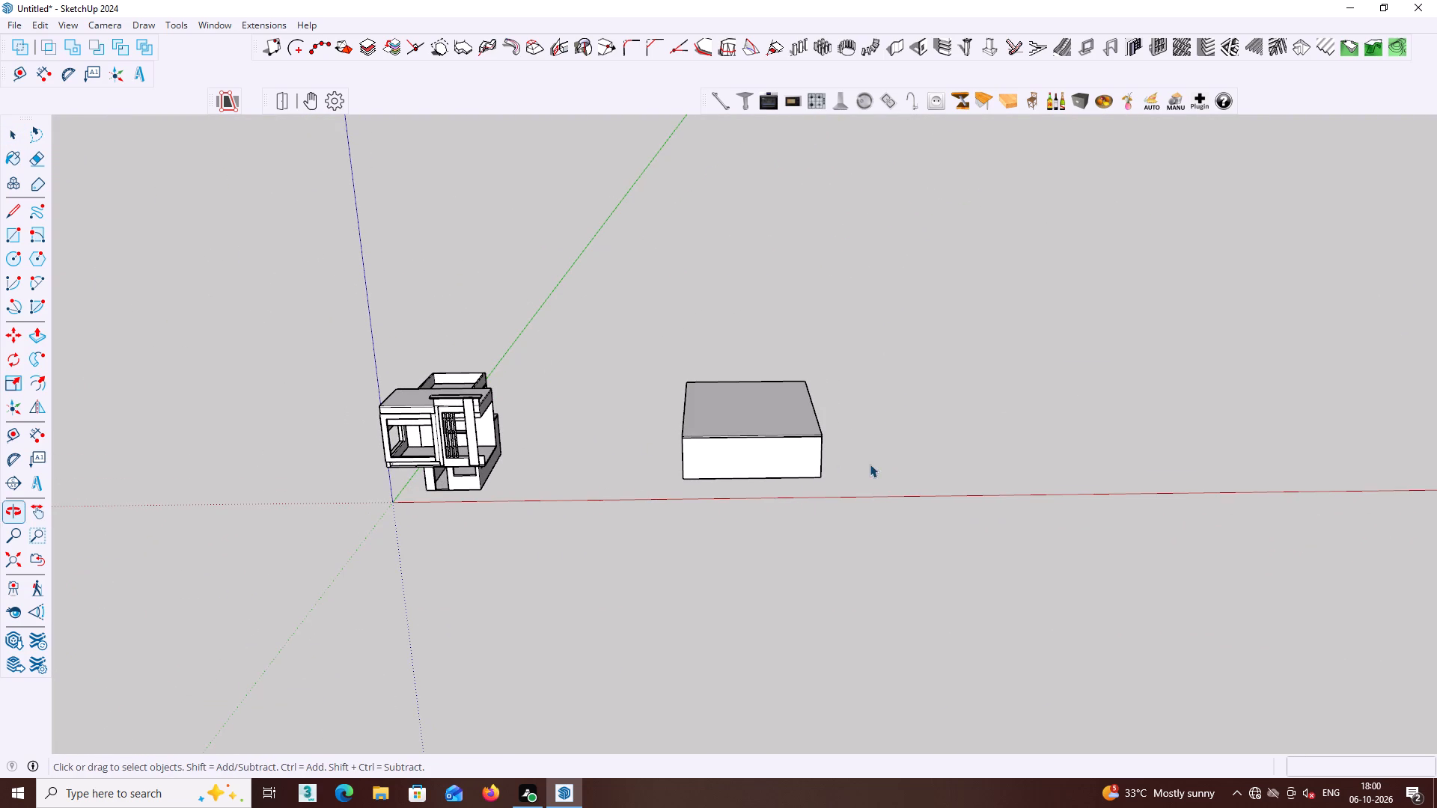
pyautogui.moveTo(867, 466); pyautogui.dragTo(726, 376)
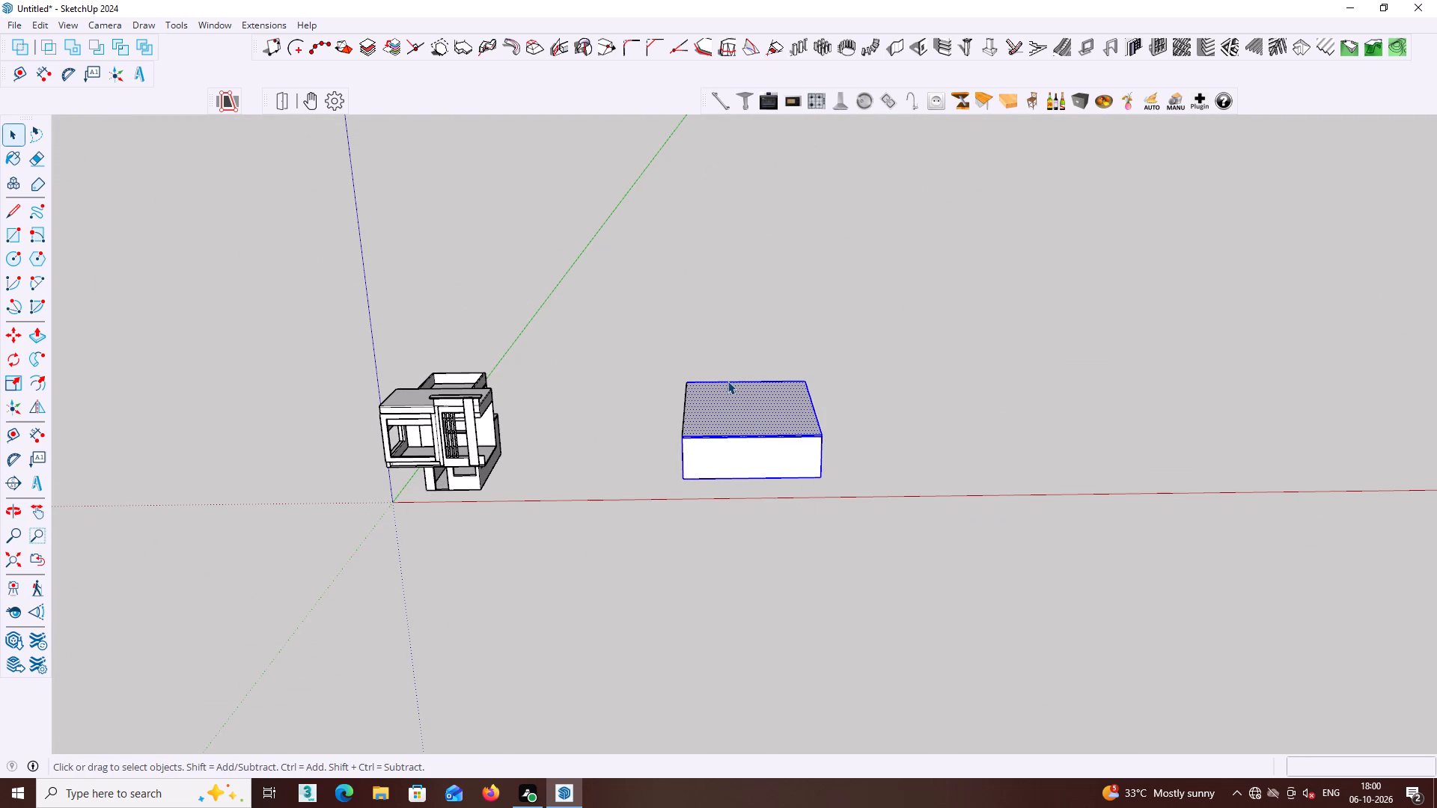
pyautogui.press('Delete')
pyautogui.moveTo(721, 449); pyautogui.dragTo(622, 346)
pyautogui.press('Delete')
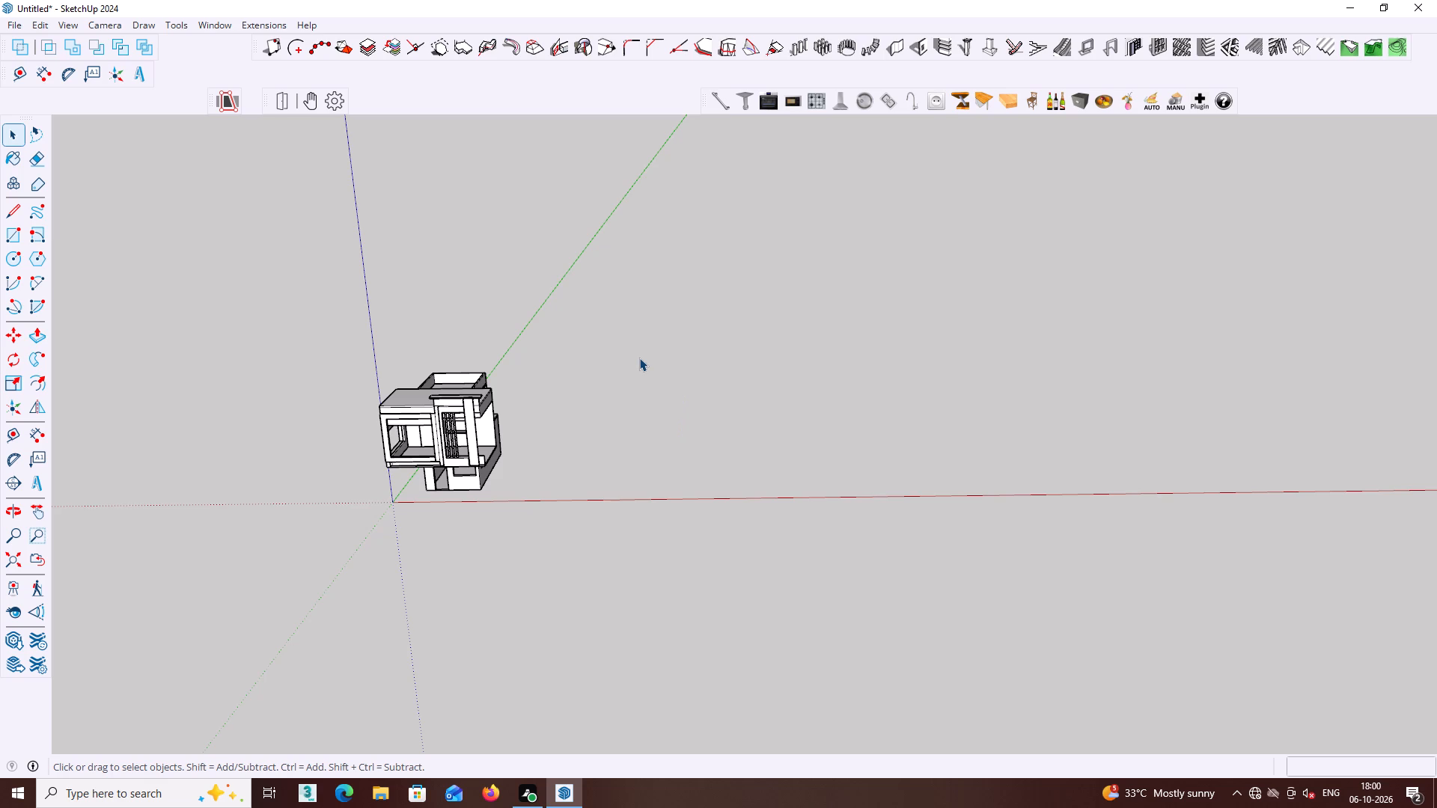
# Delete two of the three vertical bars in the front tower opening, keeping the one nearest the large upper-floor opening.
pyautogui.scroll(-7, 638, 384)
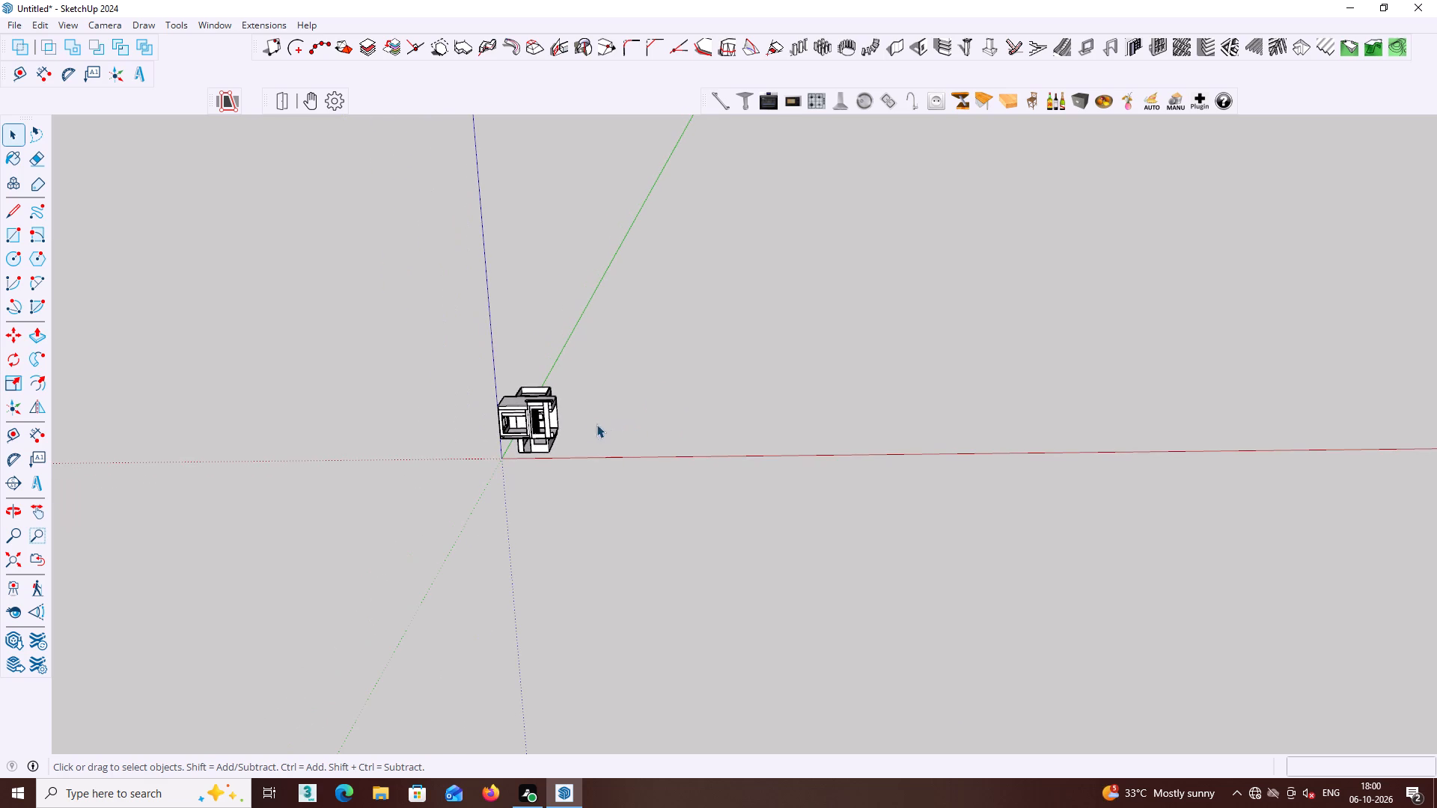
pyautogui.moveTo(585, 425); pyautogui.dragTo(861, 410, button='middle')
pyautogui.scroll(8, 772, 408)
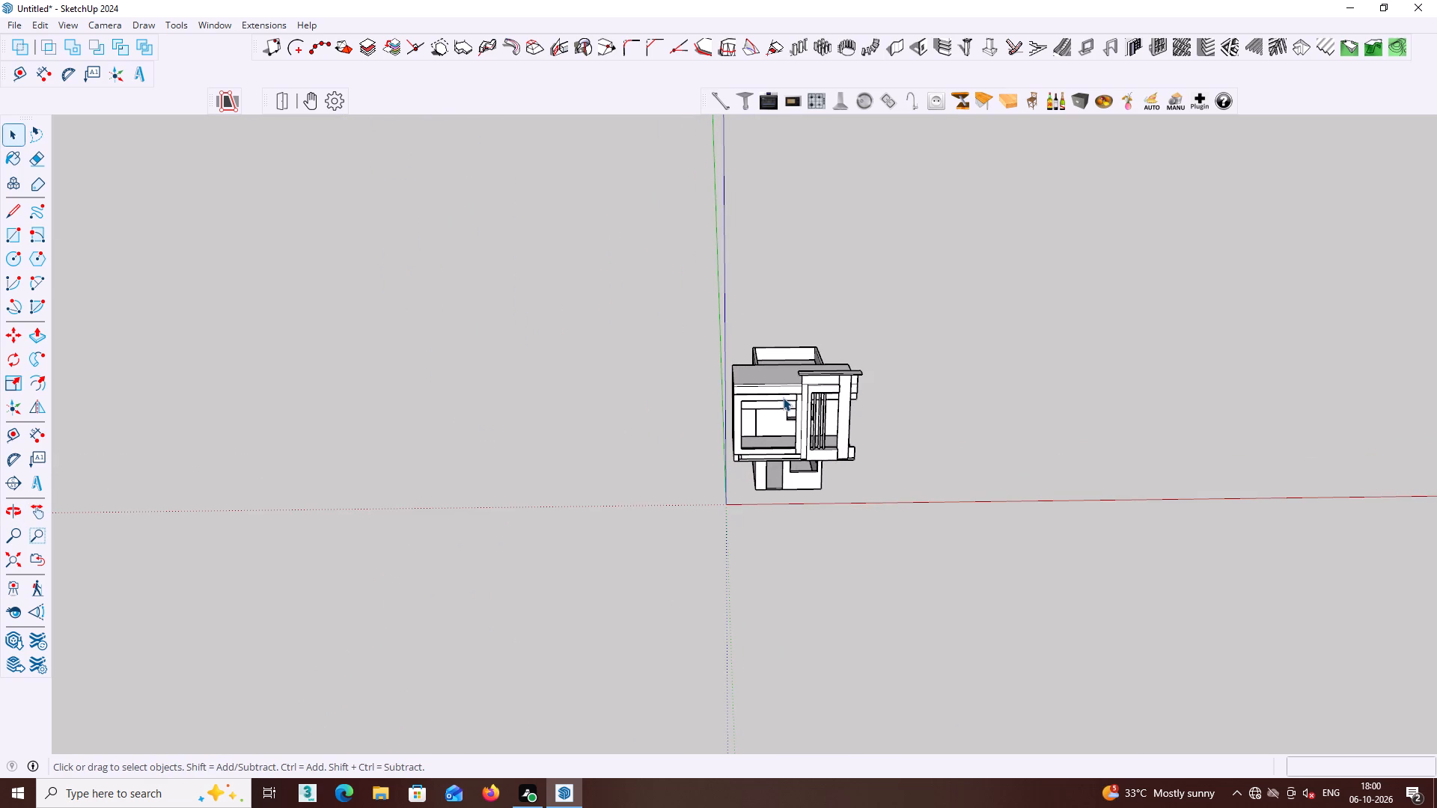
pyautogui.moveTo(821, 446); pyautogui.dragTo(617, 468, button='middle')
pyautogui.scroll(4, 802, 409)
pyautogui.moveTo(813, 423); pyautogui.dragTo(940, 370, button='middle')
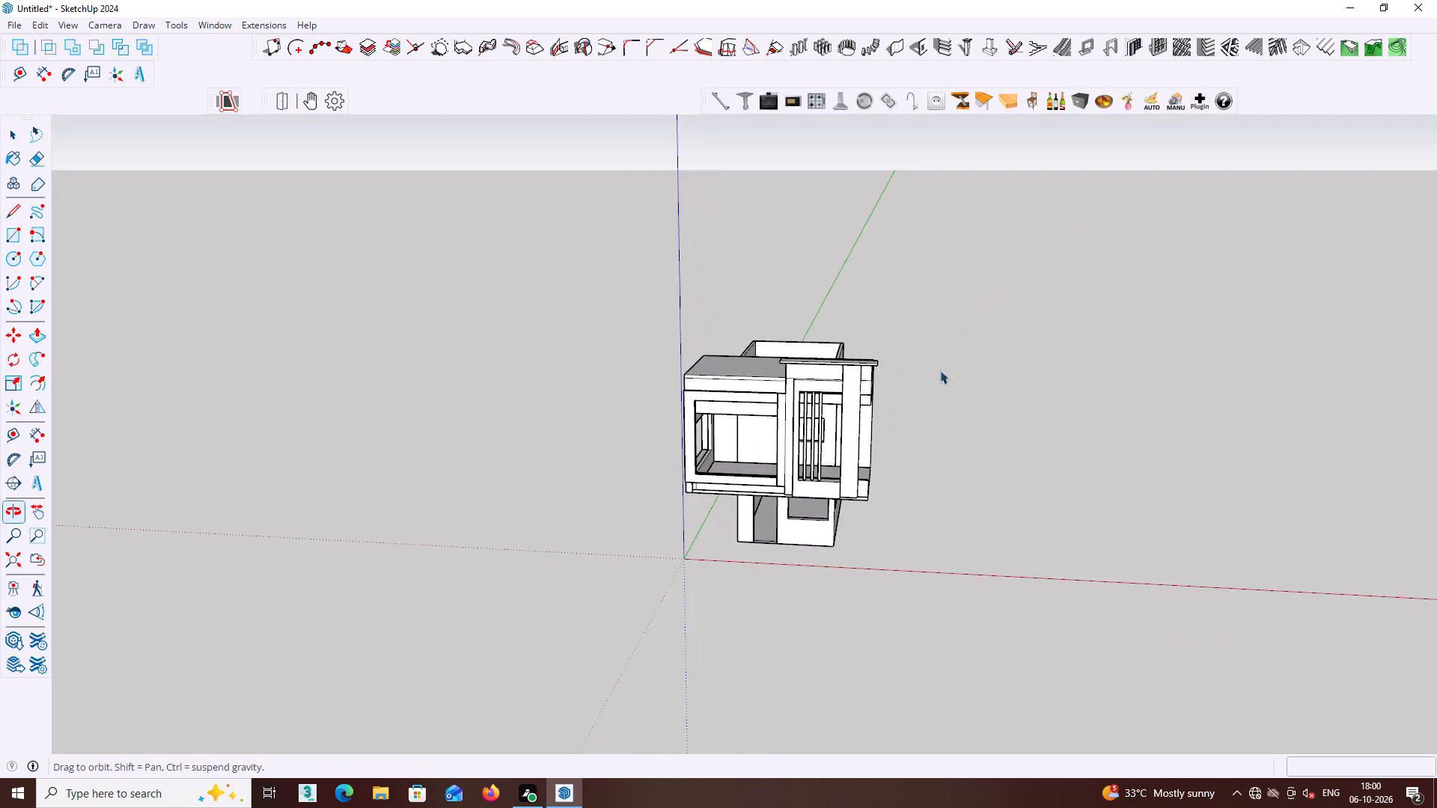
pyautogui.moveTo(940, 370); pyautogui.dragTo(949, 373, button='middle')
pyautogui.scroll(3, 814, 441)
pyautogui.moveTo(817, 441); pyautogui.dragTo(905, 407, button='middle')
pyautogui.scroll(2, 794, 424)
pyautogui.moveTo(801, 433); pyautogui.dragTo(803, 433, button='middle')
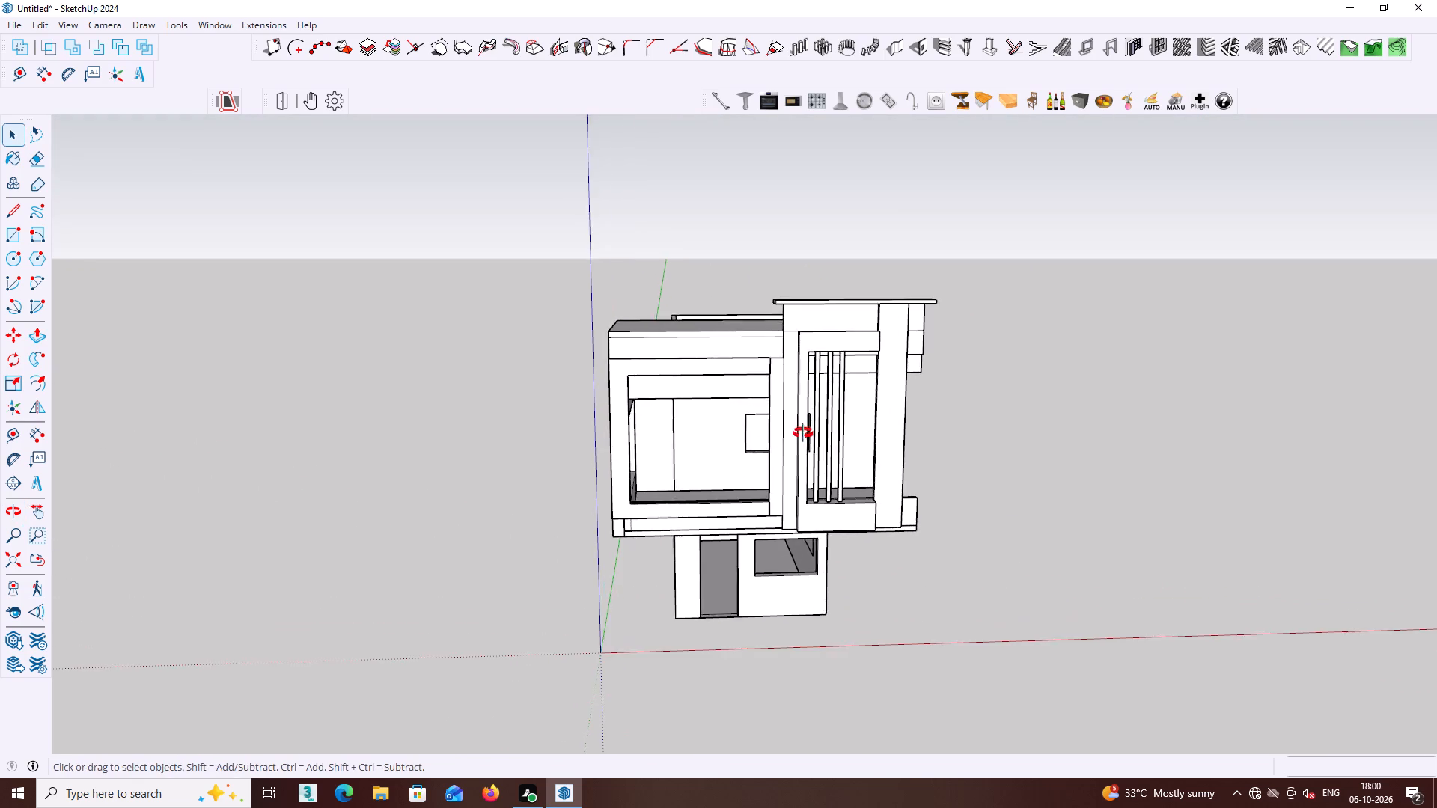
pyautogui.moveTo(803, 433); pyautogui.dragTo(726, 392, button='middle')
pyautogui.moveTo(762, 405); pyautogui.dragTo(808, 405, button='middle')
pyautogui.scroll(6, 779, 411)
pyautogui.middleClick(772, 408)
pyautogui.moveTo(766, 408); pyautogui.dragTo(788, 444, button='middle')
pyautogui.click(777, 441)
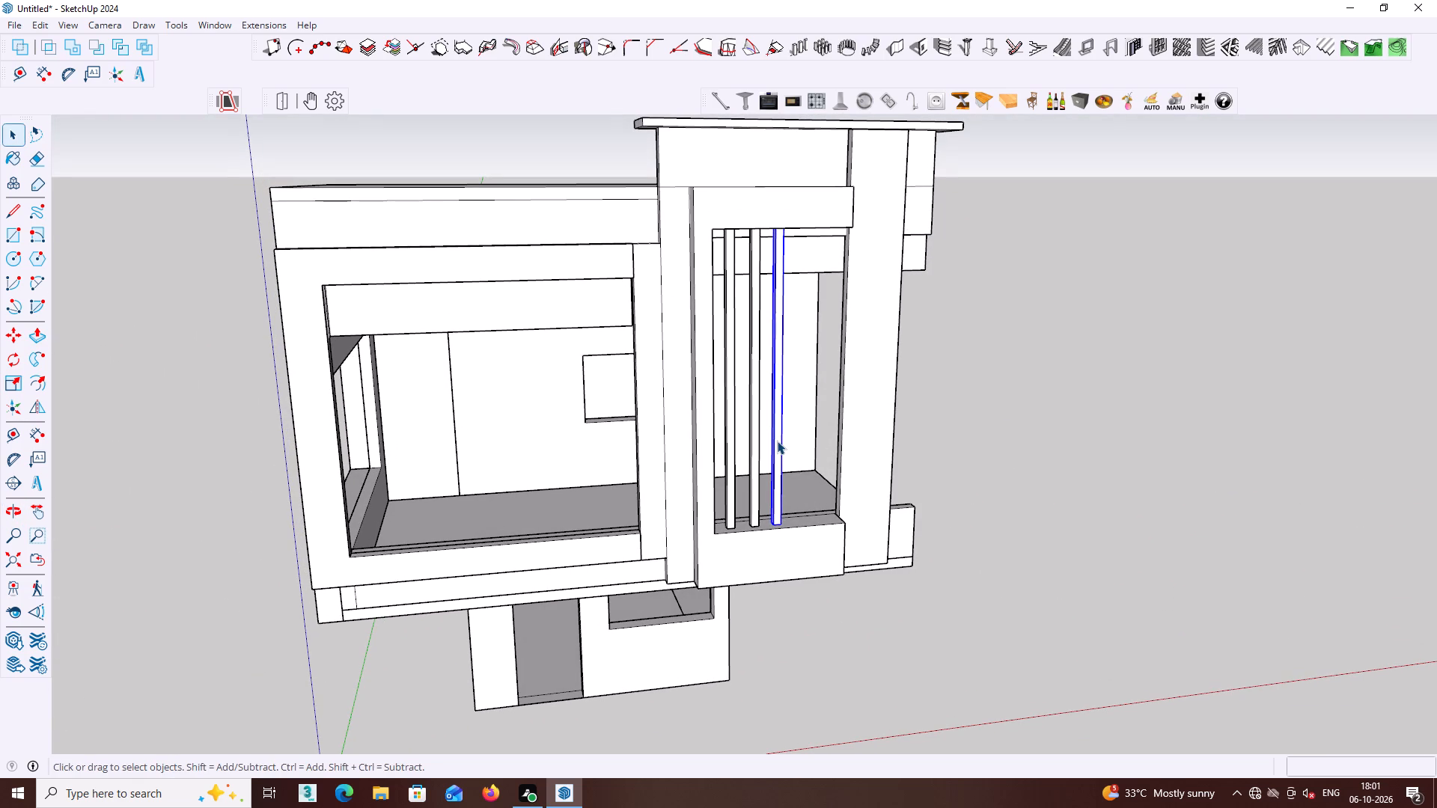
pyautogui.press('Delete')
pyautogui.click(754, 443)
pyautogui.press('Delete')
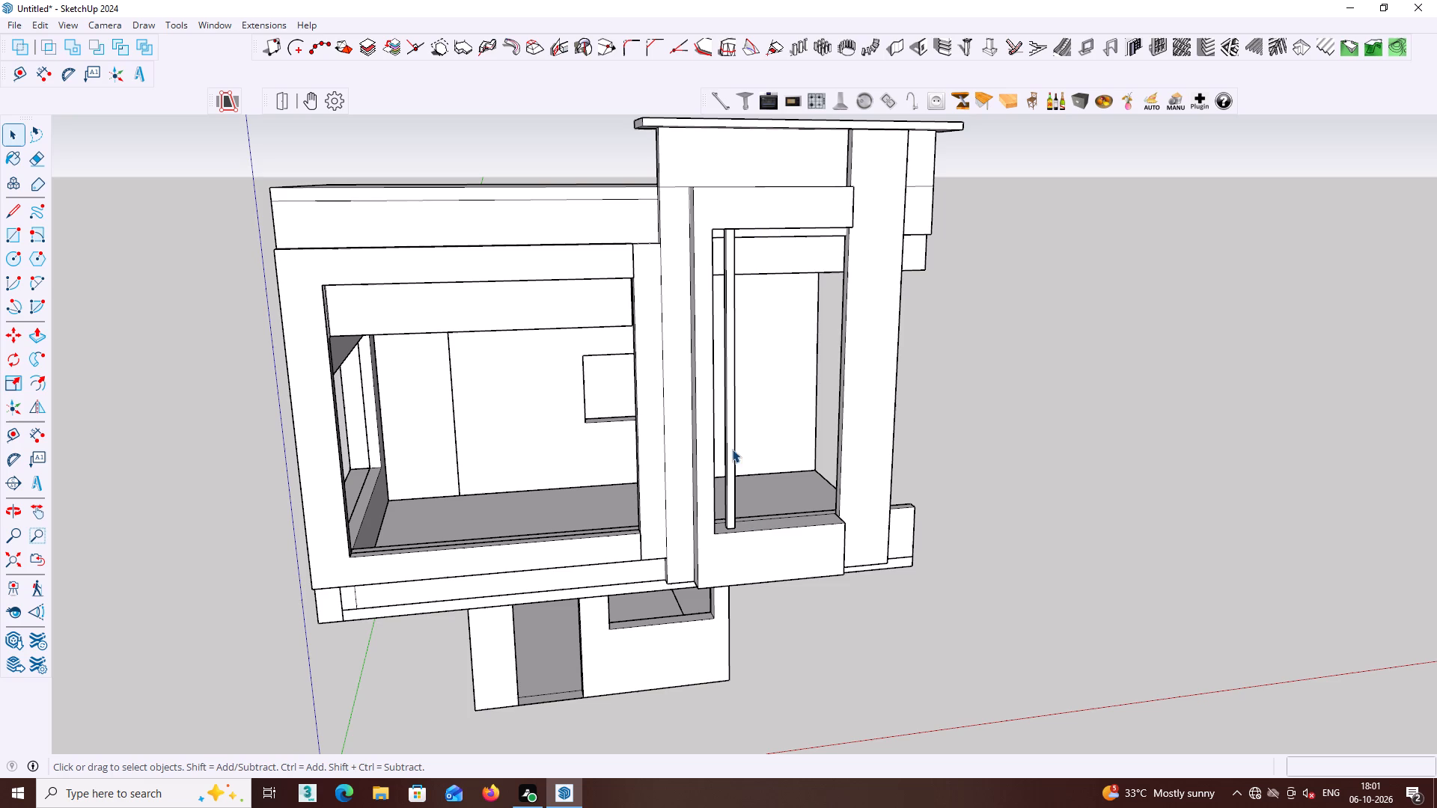
# Copy the remaining bar about 2' 4 1/2" along the red axis and divide the spacing by 2 for three evenly spaced bars.
pyautogui.click(730, 456)
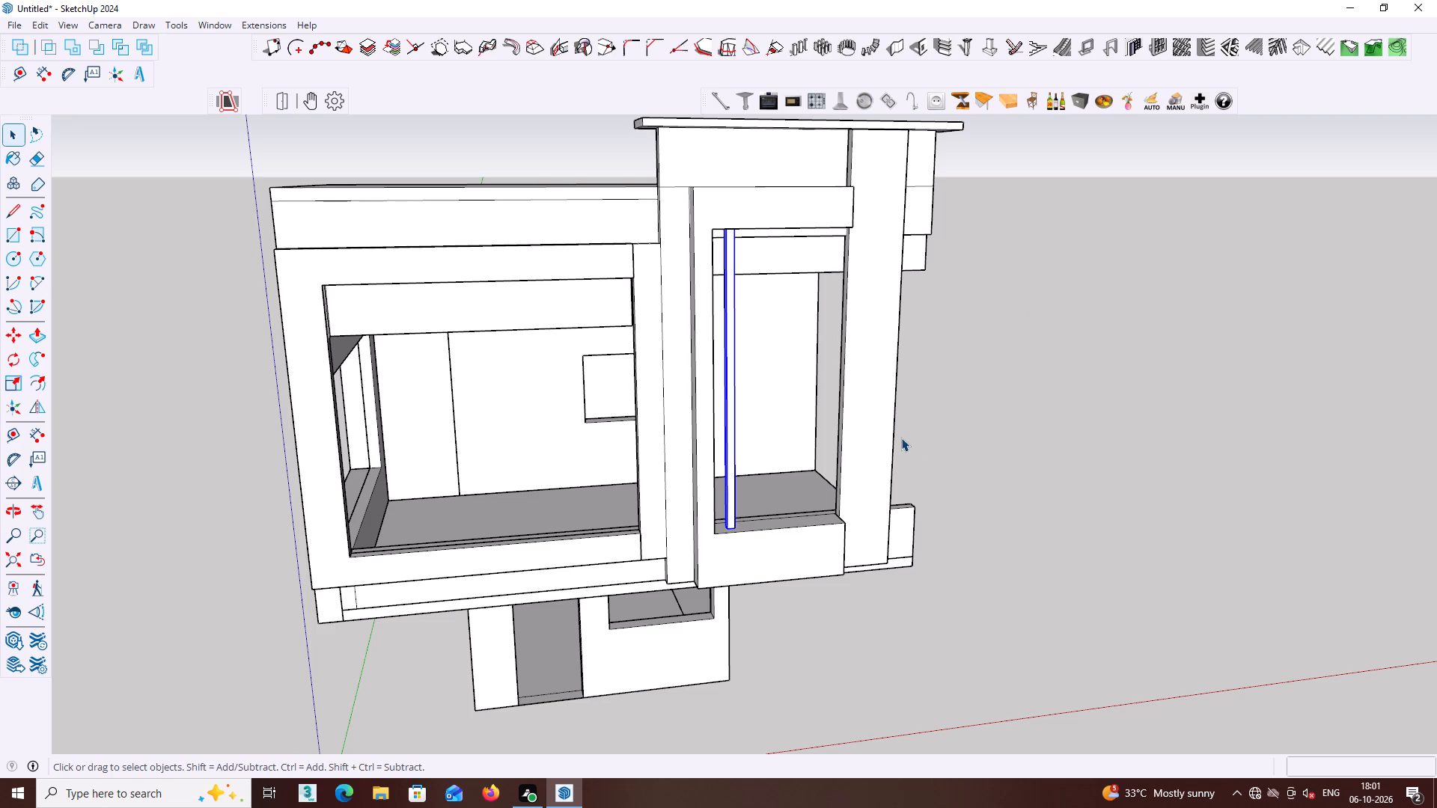
pyautogui.press('m')
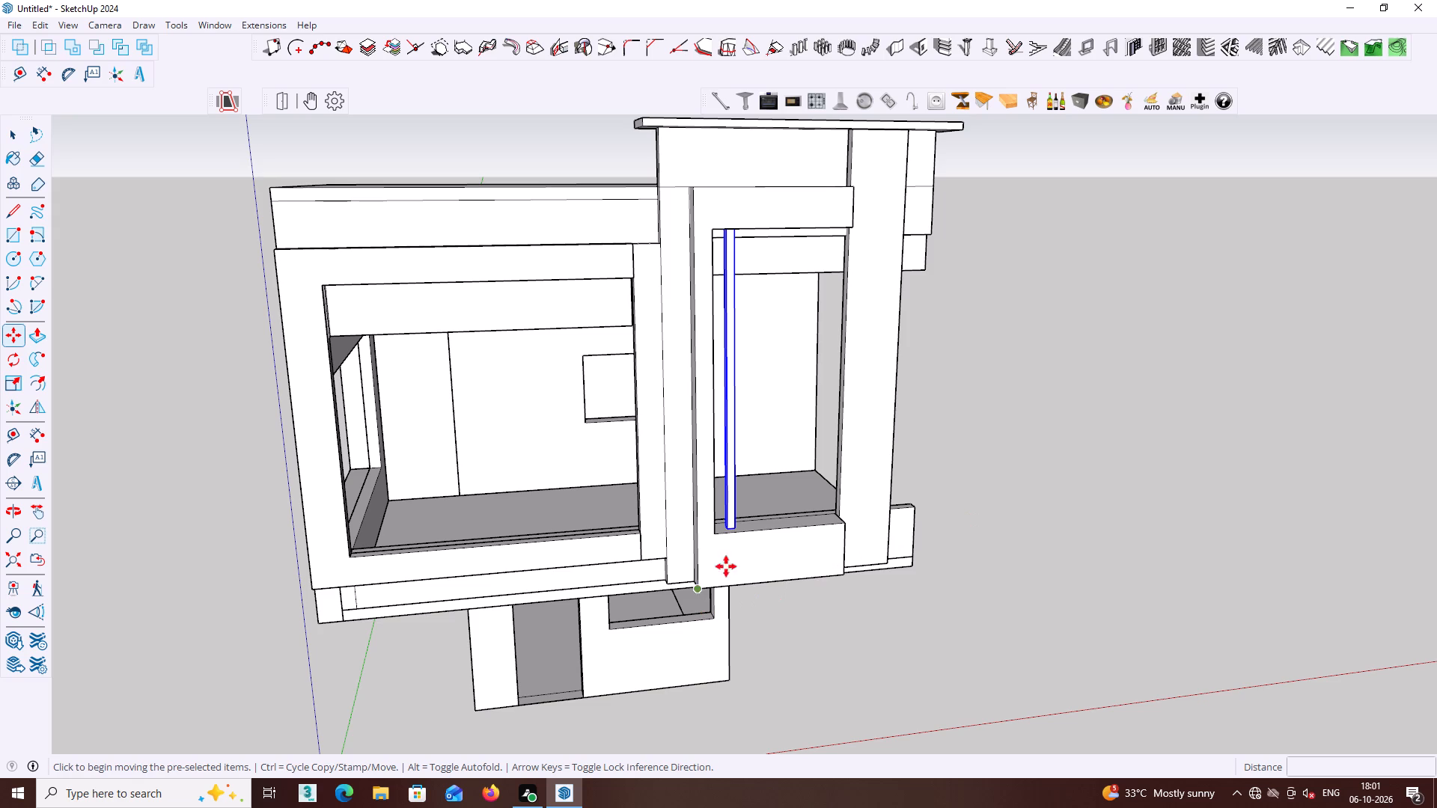
pyautogui.moveTo(722, 544); pyautogui.dragTo(733, 572, button='middle')
pyautogui.scroll(6, 730, 528)
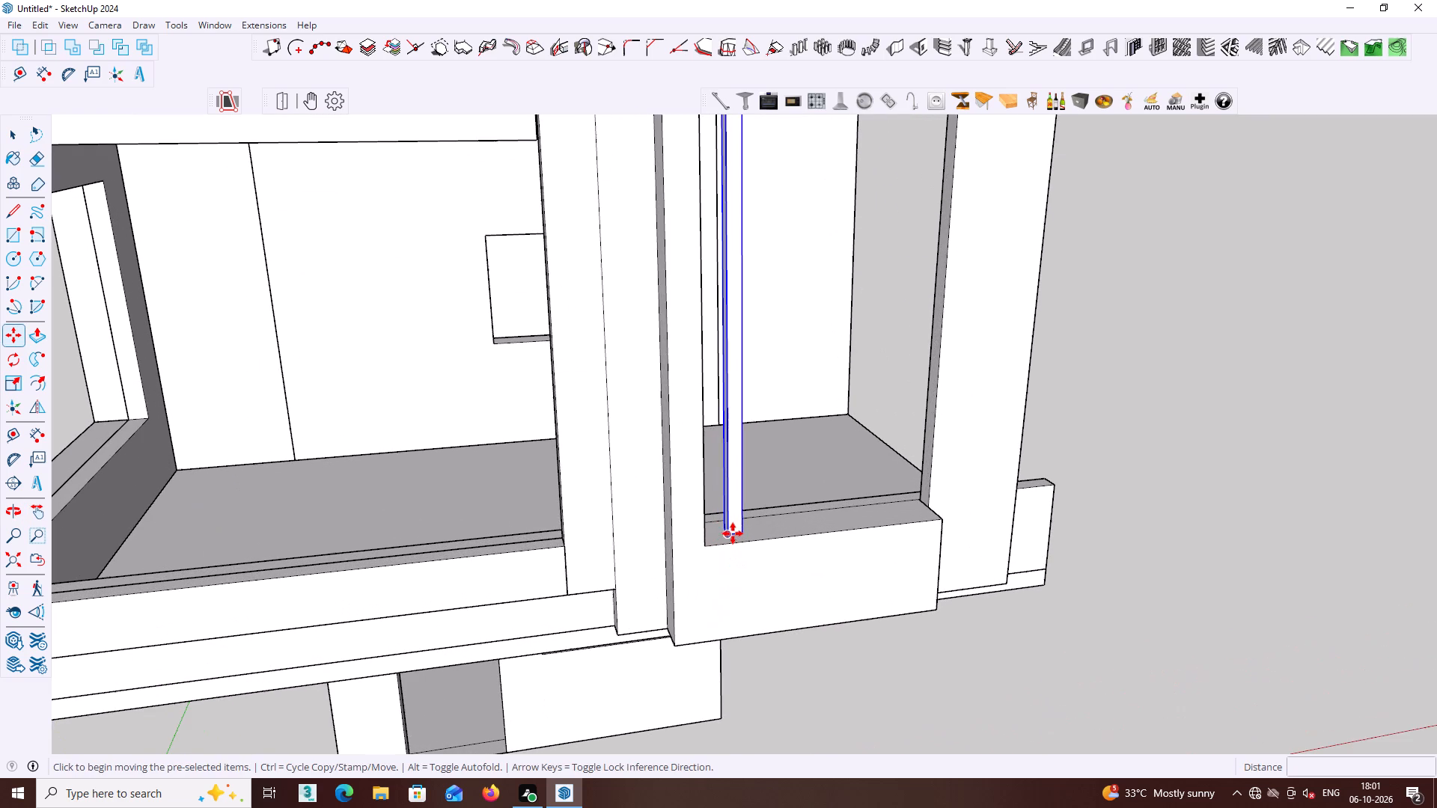
pyautogui.click(728, 537)
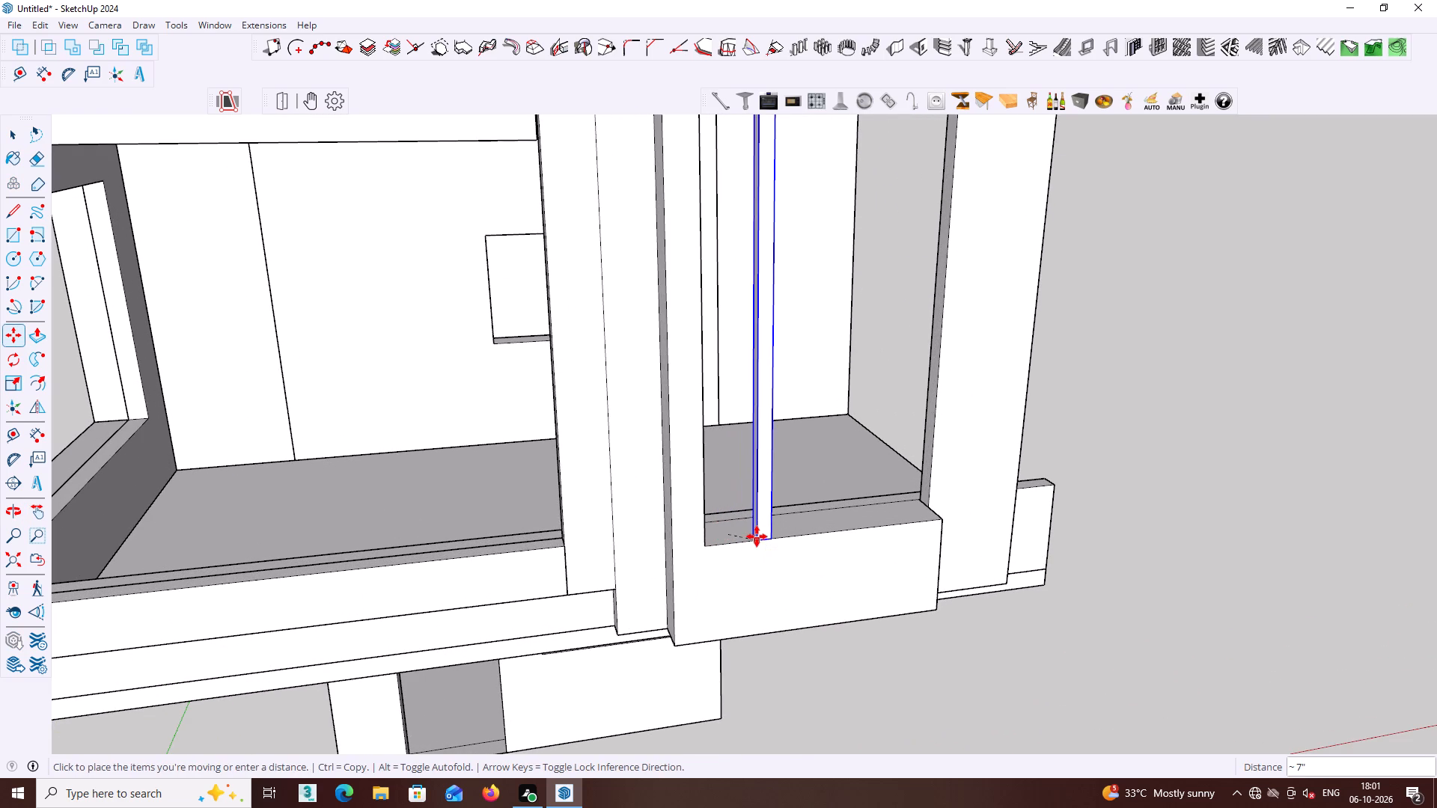
pyautogui.scroll(1, 835, 520)
pyautogui.middleClick(835, 520)
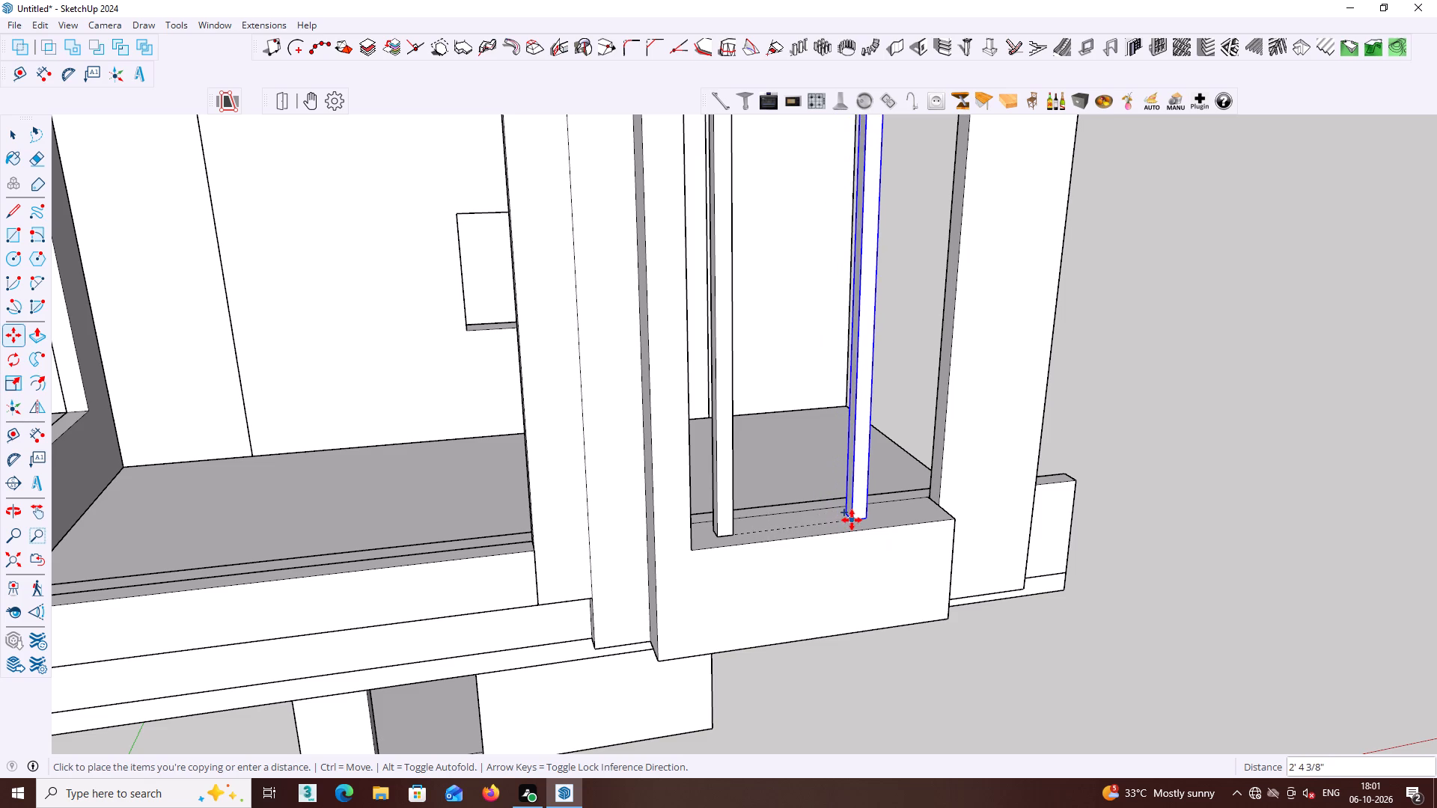
pyautogui.moveTo(844, 520); pyautogui.dragTo(829, 543, button='middle')
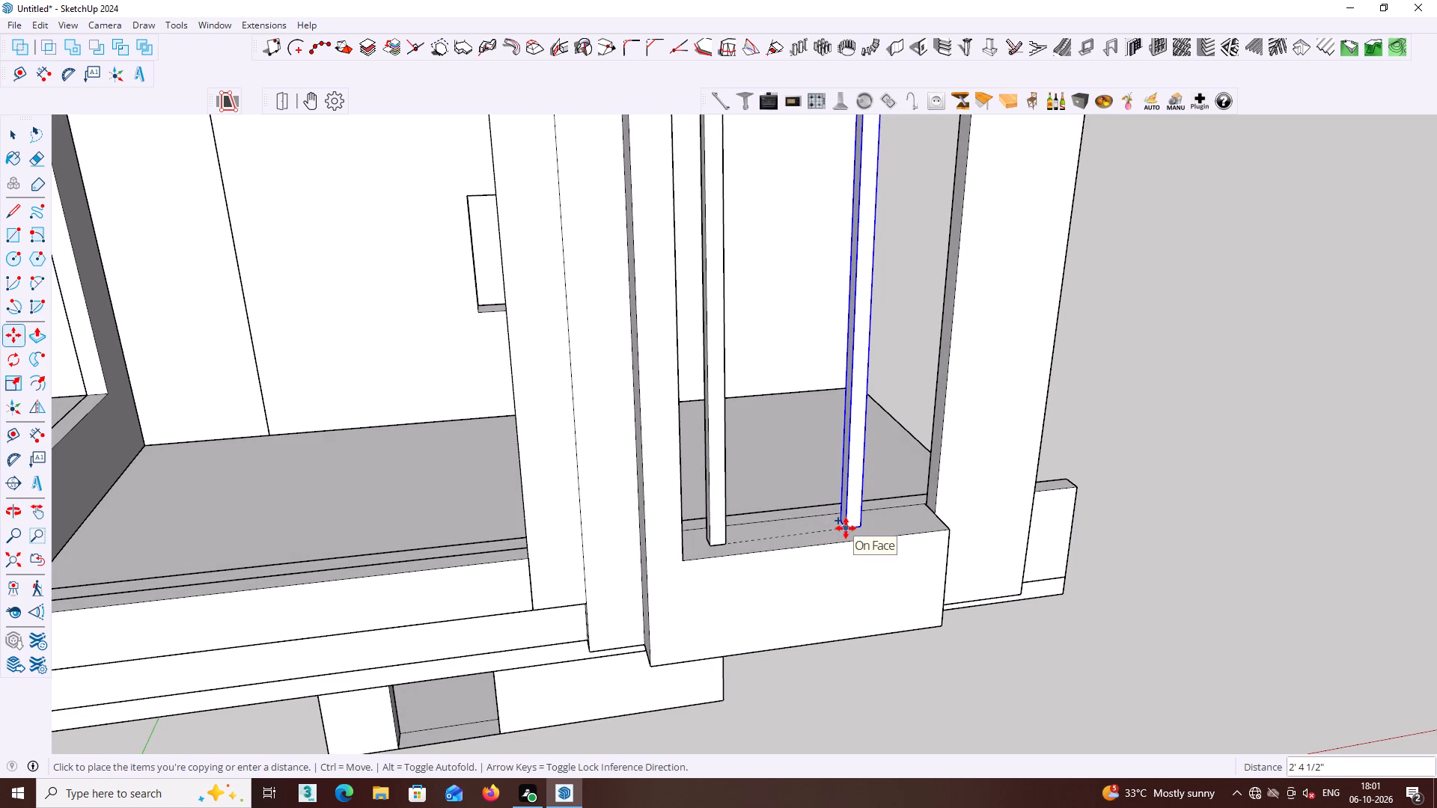
pyautogui.press('Right')
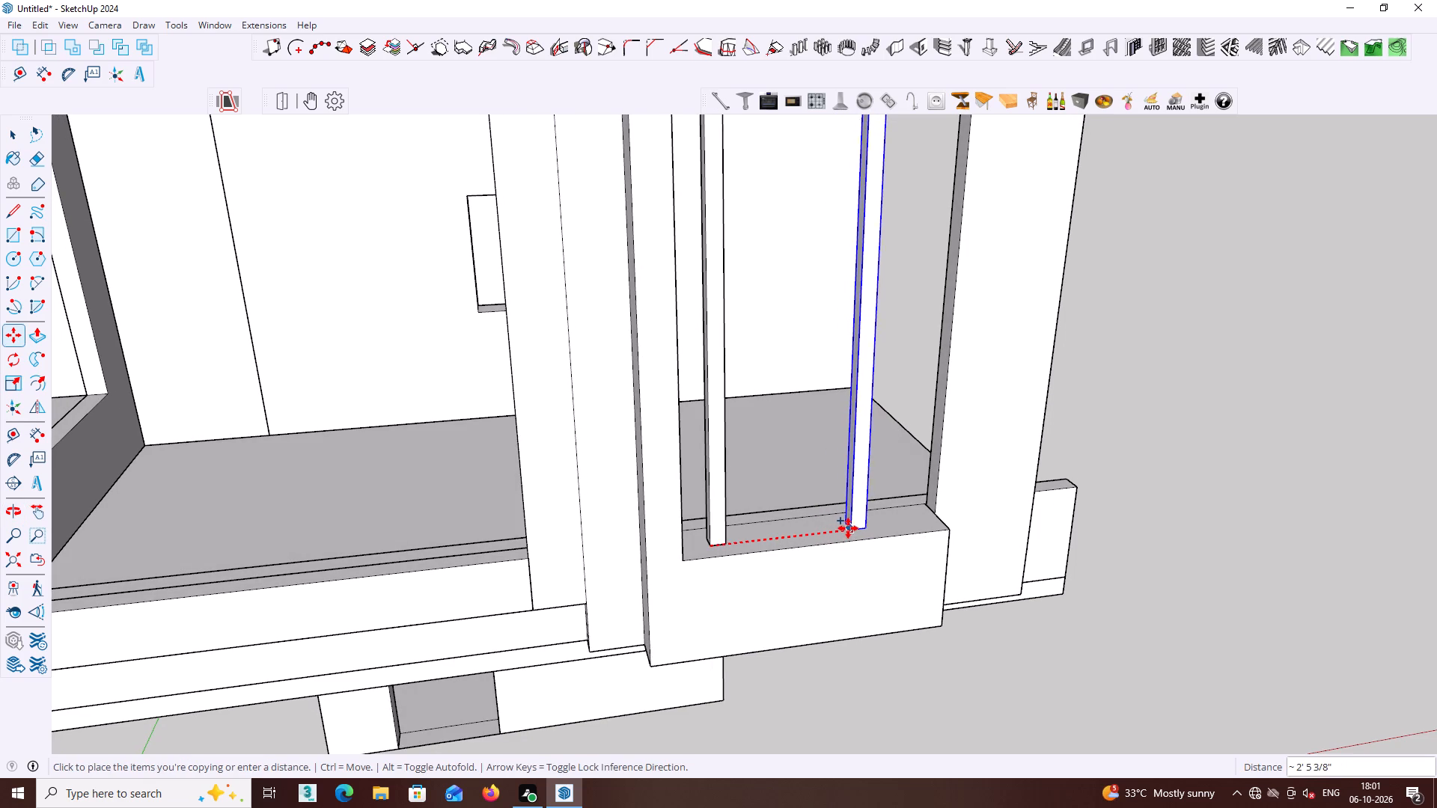
pyautogui.click(846, 528)
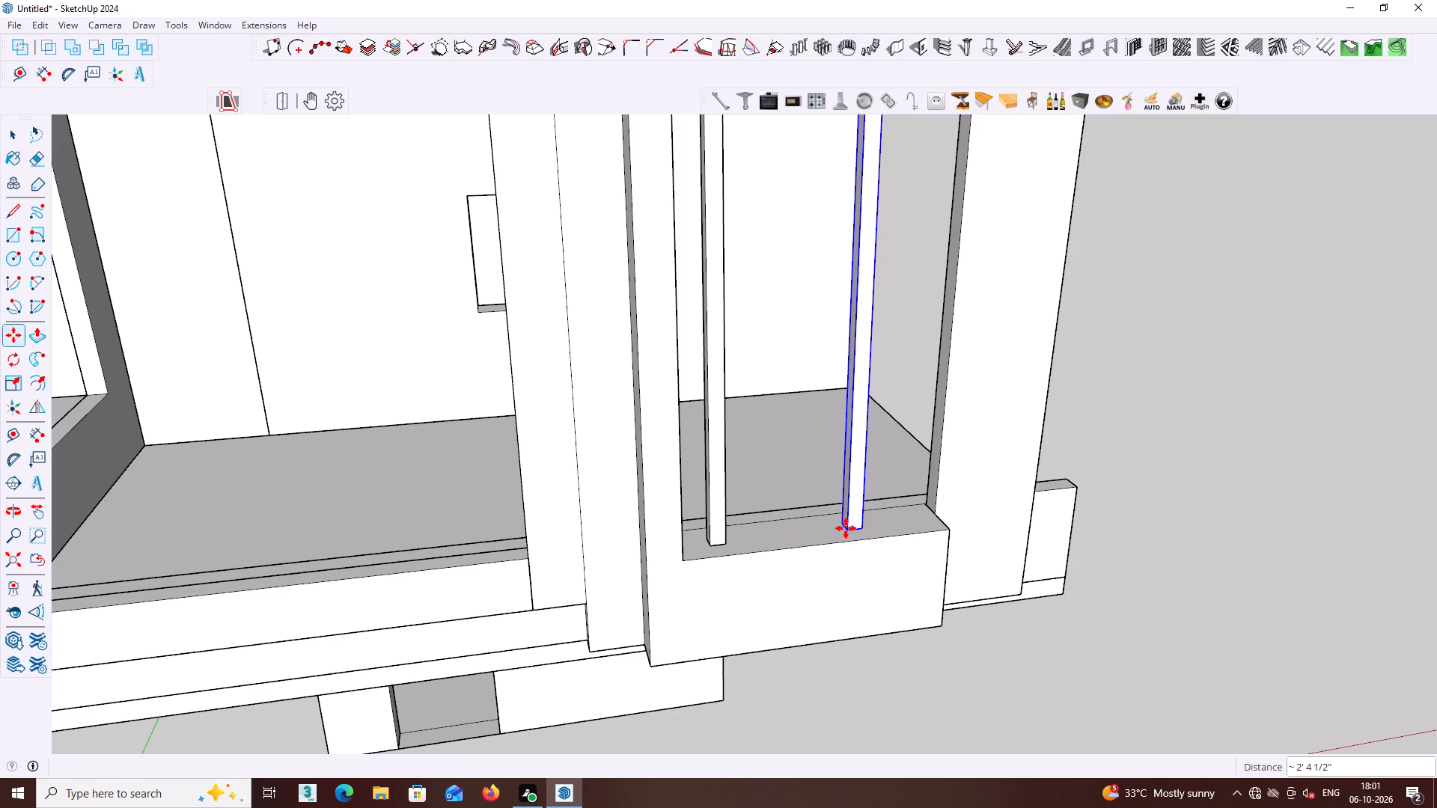
pyautogui.press('/')
pyautogui.press('2')
pyautogui.press('Return')
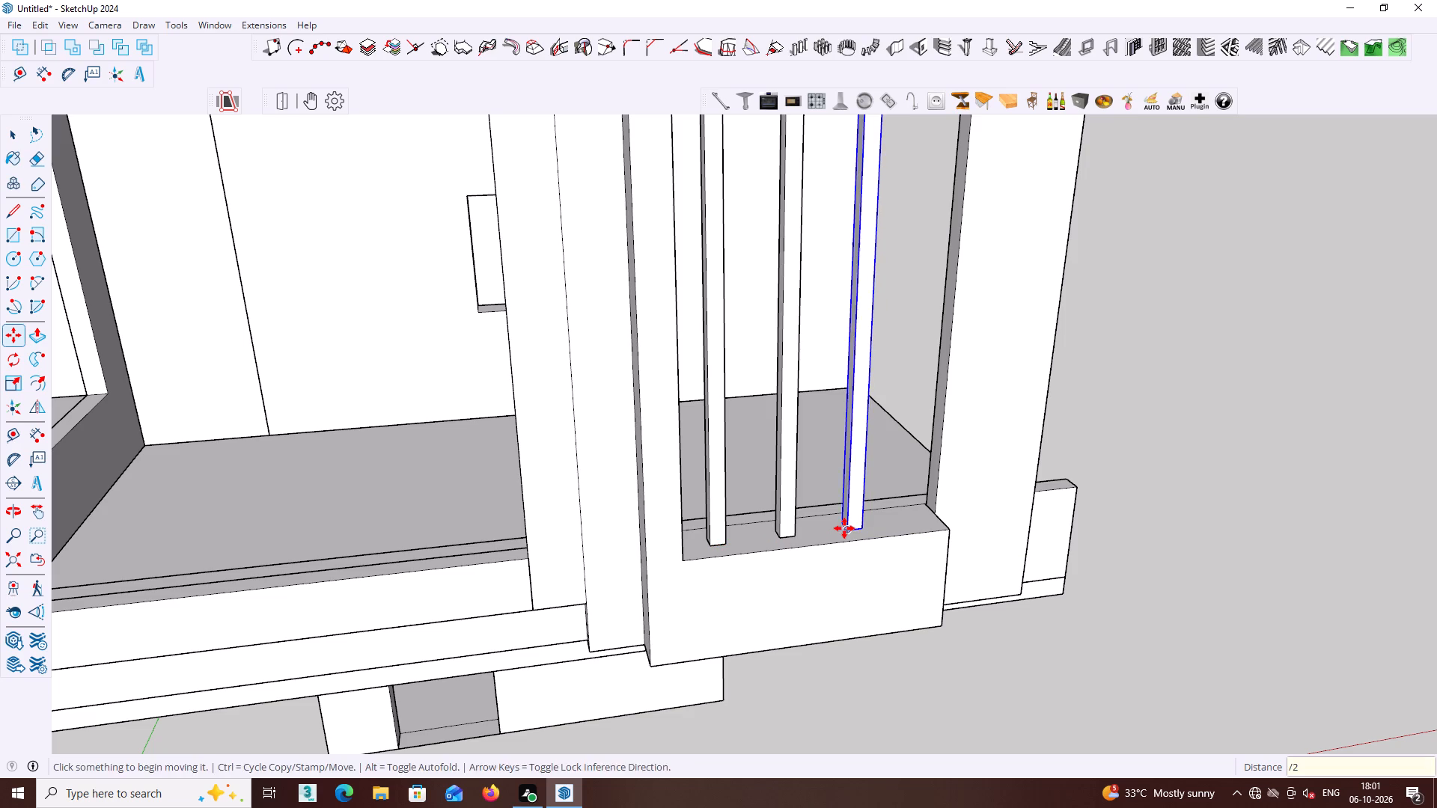
pyautogui.press('space')
pyautogui.click(1025, 684)
# Examine the house from the front, side and below, checking the tower bars and the upper-floor openings.
pyautogui.scroll(-5, 1017, 670)
pyautogui.moveTo(973, 683); pyautogui.dragTo(988, 604, button='middle')
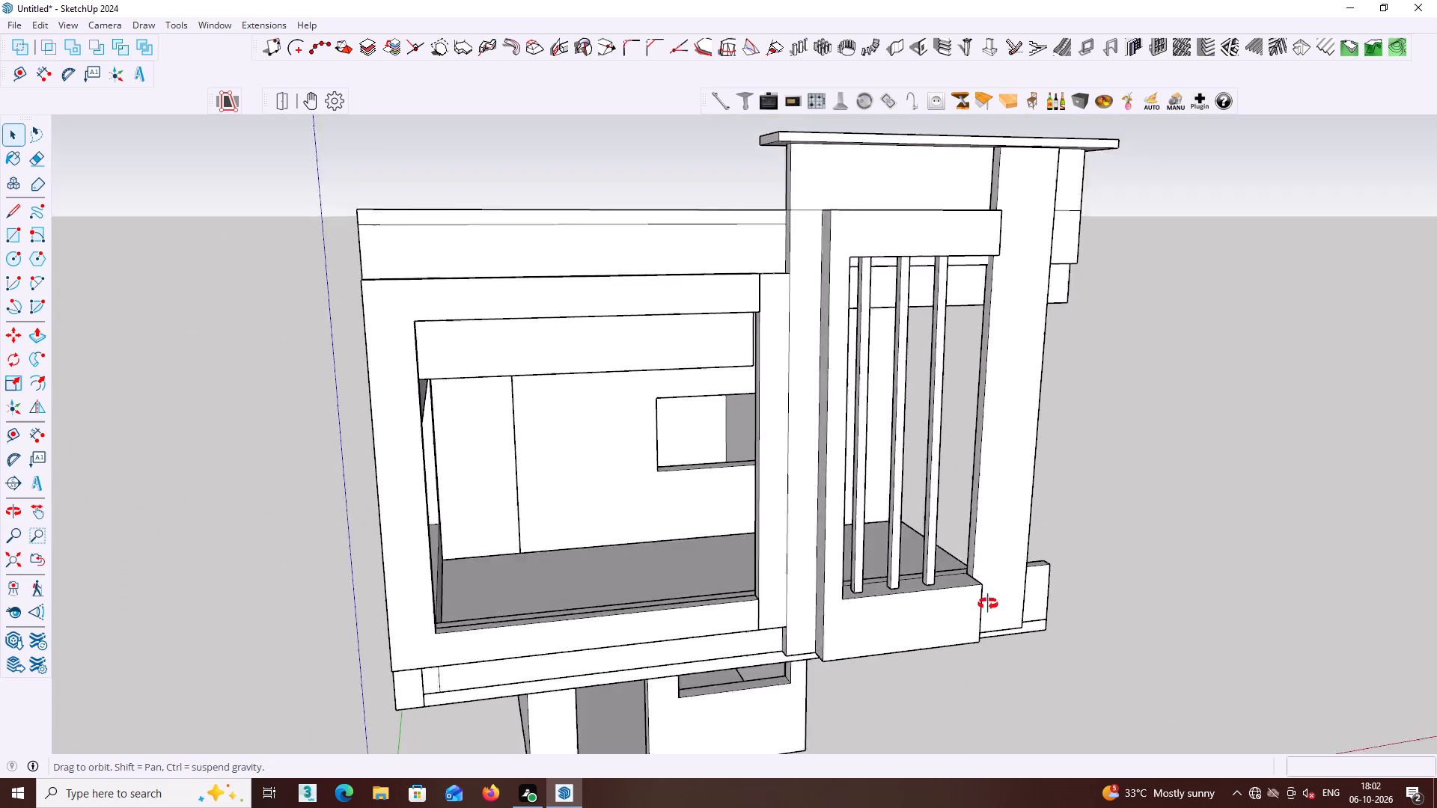
pyautogui.moveTo(988, 604); pyautogui.dragTo(958, 527, button='middle')
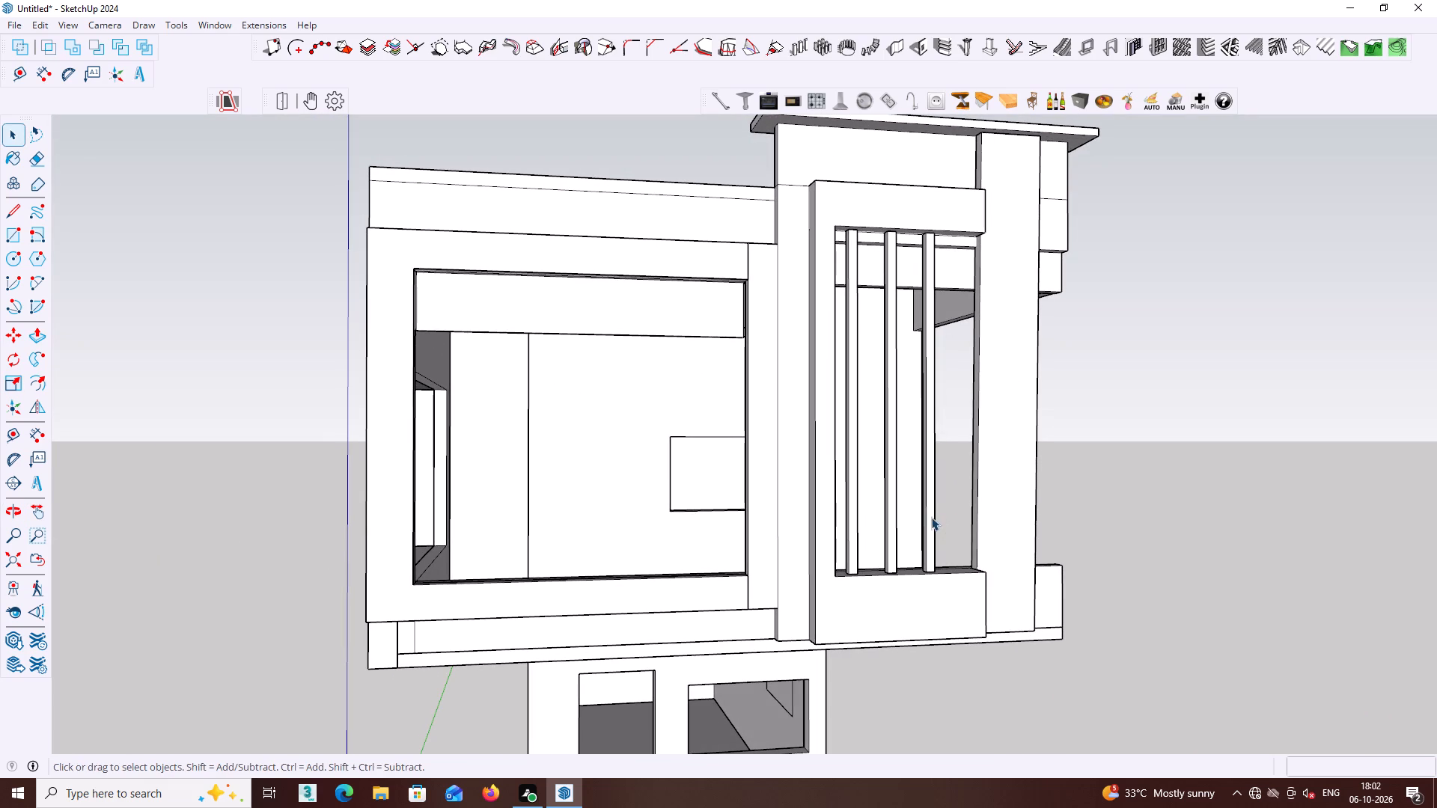
pyautogui.keyDown('shift'); pyautogui.moveTo(945, 523); pyautogui.dragTo(877, 480, button='middle'); pyautogui.keyUp('shift')
pyautogui.scroll(-2, 873, 484)
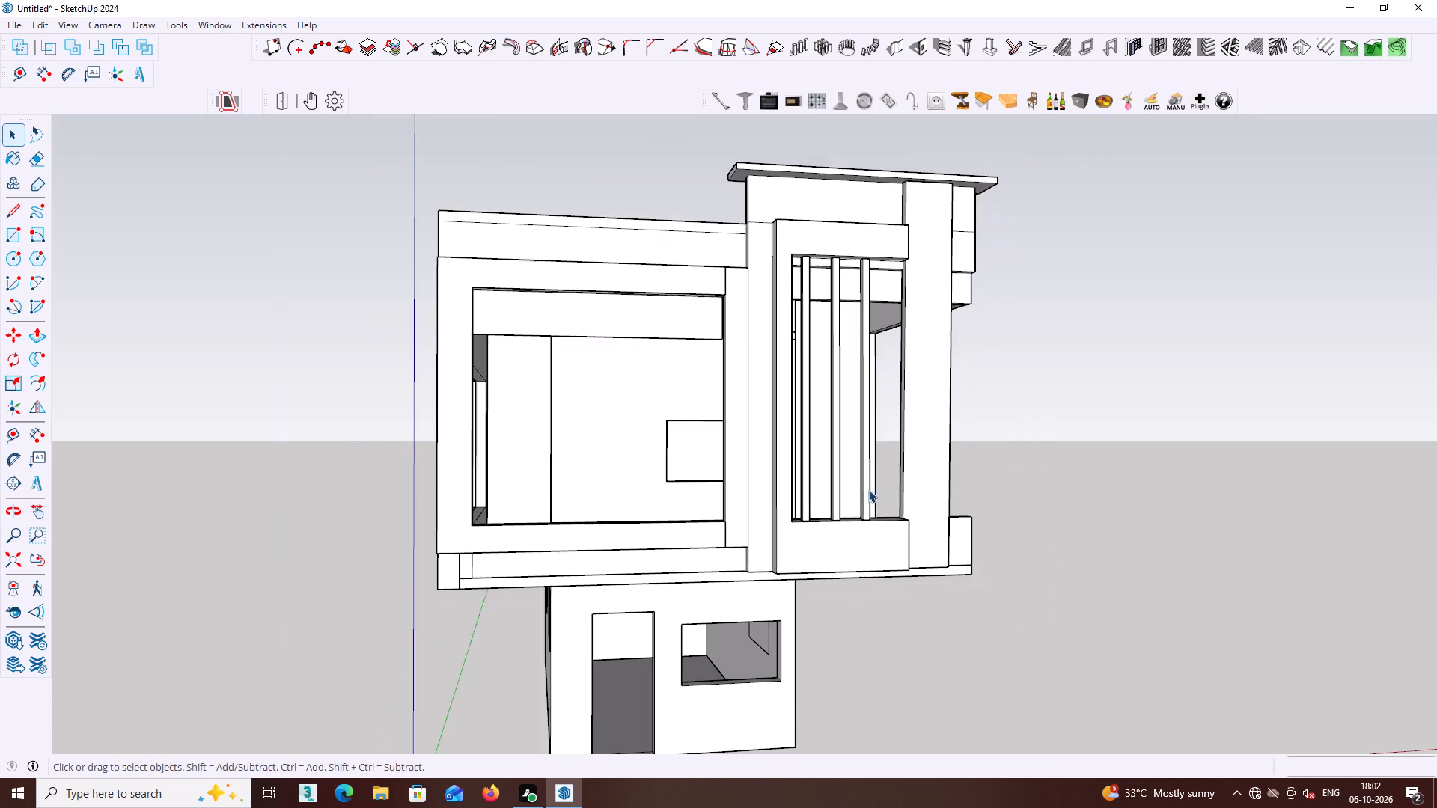
pyautogui.scroll(-2, 877, 499)
pyautogui.moveTo(890, 511); pyautogui.dragTo(1207, 711, button='middle')
pyautogui.moveTo(1013, 616); pyautogui.dragTo(1121, 649, button='middle')
pyautogui.moveTo(989, 604); pyautogui.dragTo(888, 542, button='middle')
pyautogui.moveTo(903, 541); pyautogui.dragTo(825, 527, button='middle')
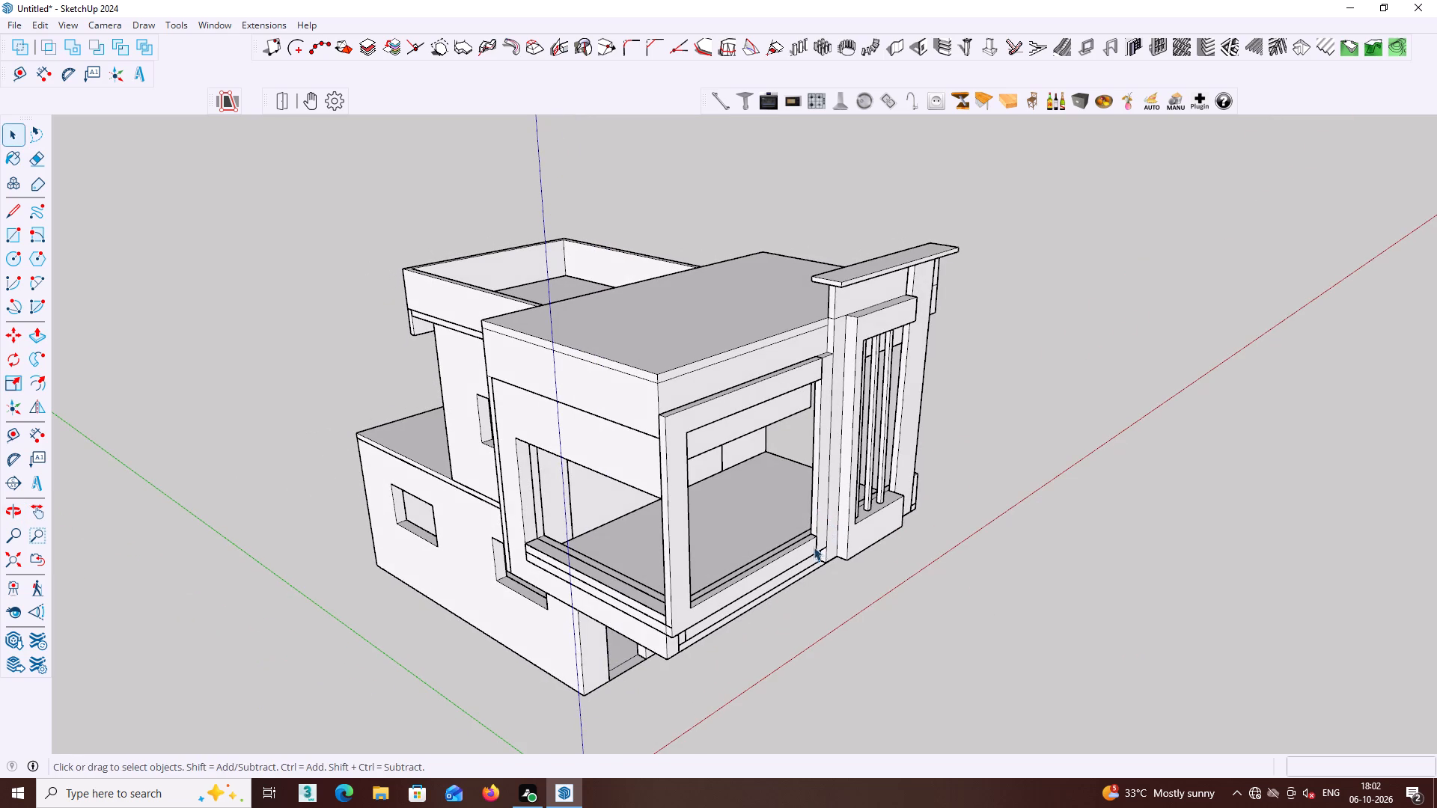
pyautogui.moveTo(832, 536); pyautogui.dragTo(743, 498, button='middle')
pyautogui.moveTo(748, 539); pyautogui.dragTo(620, 506, button='middle')
pyautogui.moveTo(695, 527); pyautogui.dragTo(708, 310, button='middle')
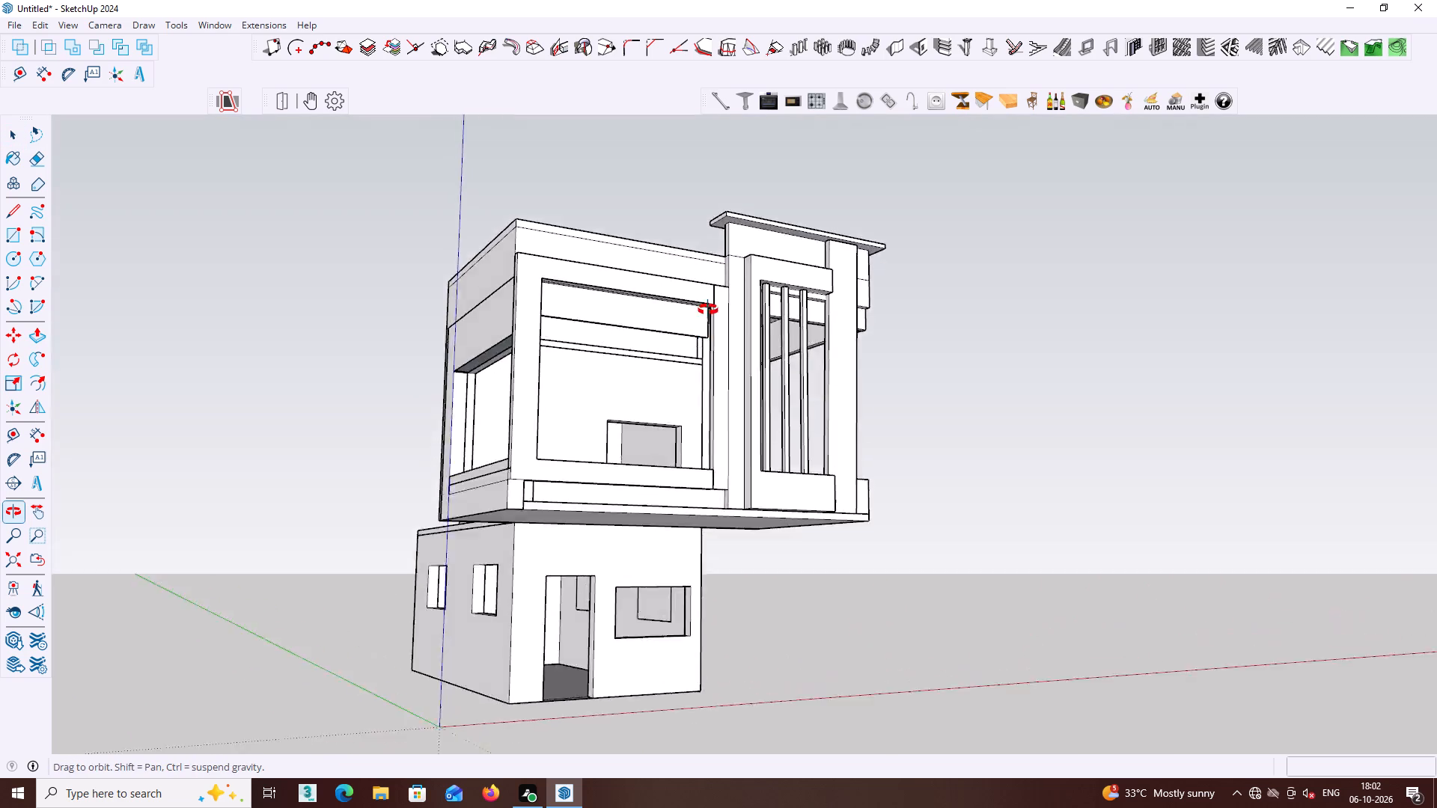
pyautogui.moveTo(708, 310); pyautogui.dragTo(744, 235, button='middle')
pyautogui.moveTo(739, 453); pyautogui.dragTo(761, 369, button='middle')
# Delete the stray short edge crossing the underside of the head of the upper floor's side window opening.
pyautogui.scroll(2, 713, 449)
pyautogui.moveTo(509, 411); pyautogui.dragTo(508, 411, button='middle')
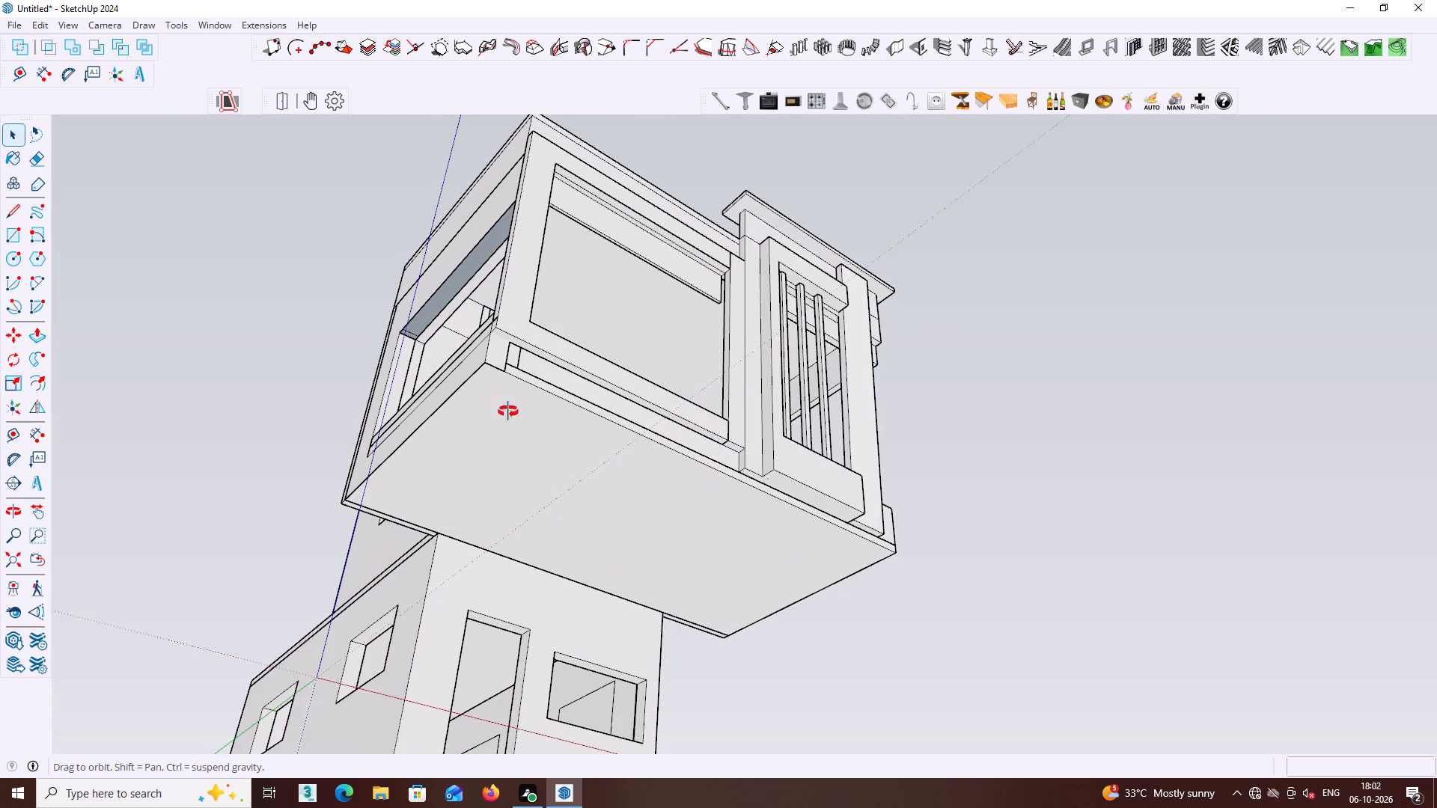
pyautogui.moveTo(508, 411); pyautogui.dragTo(794, 622, button='middle')
pyautogui.moveTo(740, 397); pyautogui.dragTo(733, 238, button='middle')
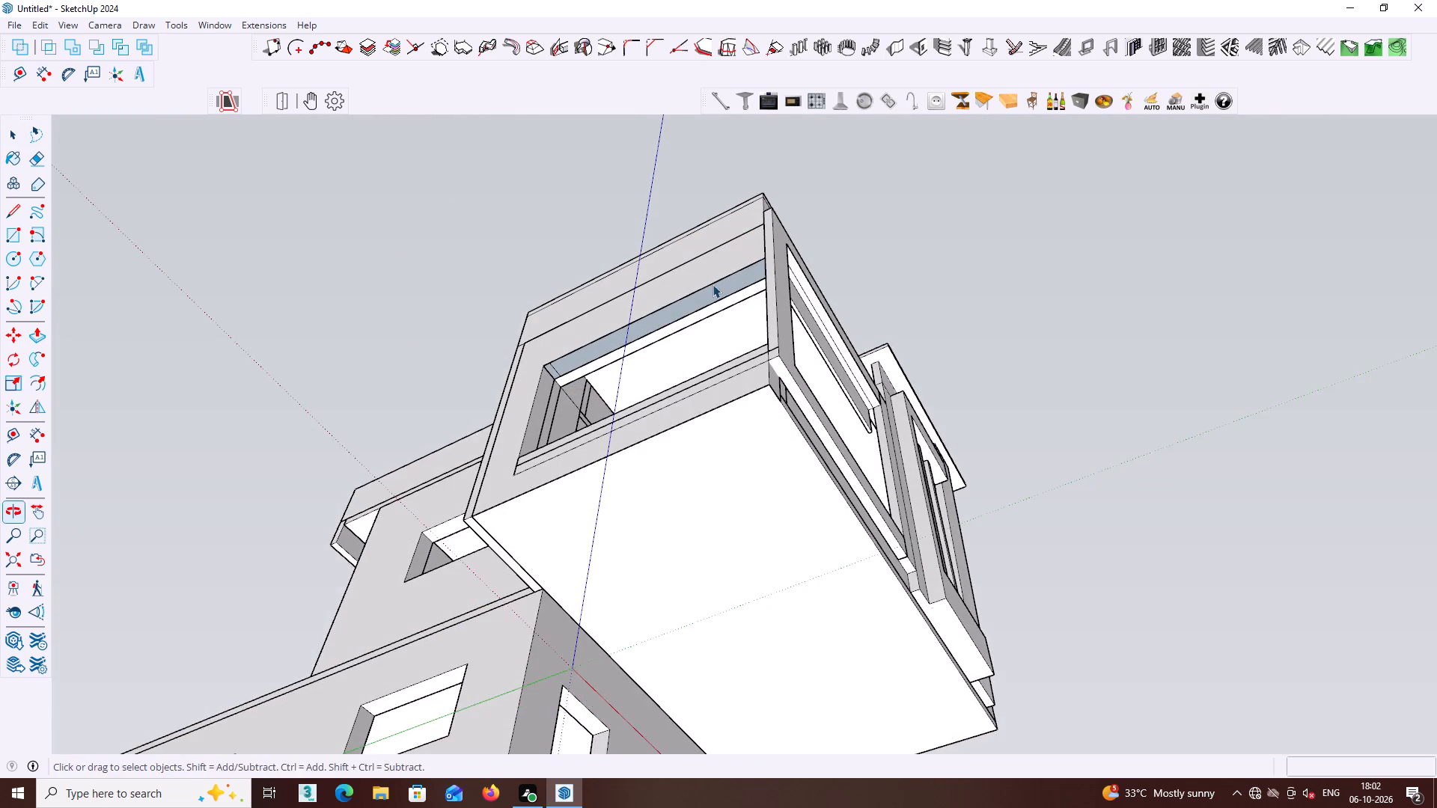
pyautogui.moveTo(707, 274); pyautogui.dragTo(701, 260, button='middle')
pyautogui.keyDown('shift'); pyautogui.moveTo(675, 280); pyautogui.dragTo(735, 441, button='middle'); pyautogui.keyUp('shift')
pyautogui.moveTo(671, 464); pyautogui.dragTo(643, 317, button='middle')
pyautogui.scroll(3, 636, 540)
pyautogui.moveTo(593, 457); pyautogui.dragTo(653, 575, button='middle')
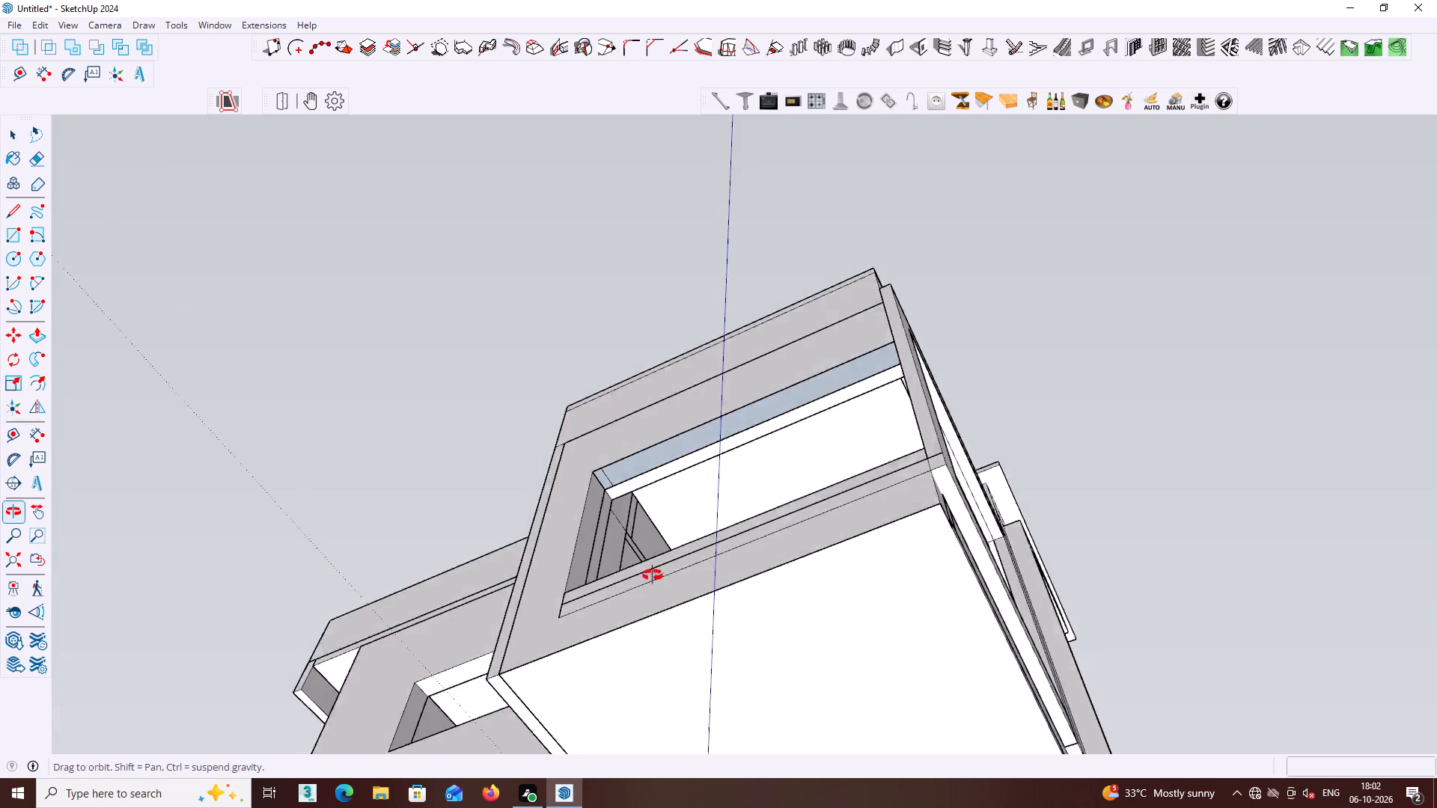
pyautogui.moveTo(653, 575); pyautogui.dragTo(671, 608, button='middle')
pyautogui.scroll(10, 644, 439)
pyautogui.moveTo(585, 488); pyautogui.dragTo(554, 483, button='middle')
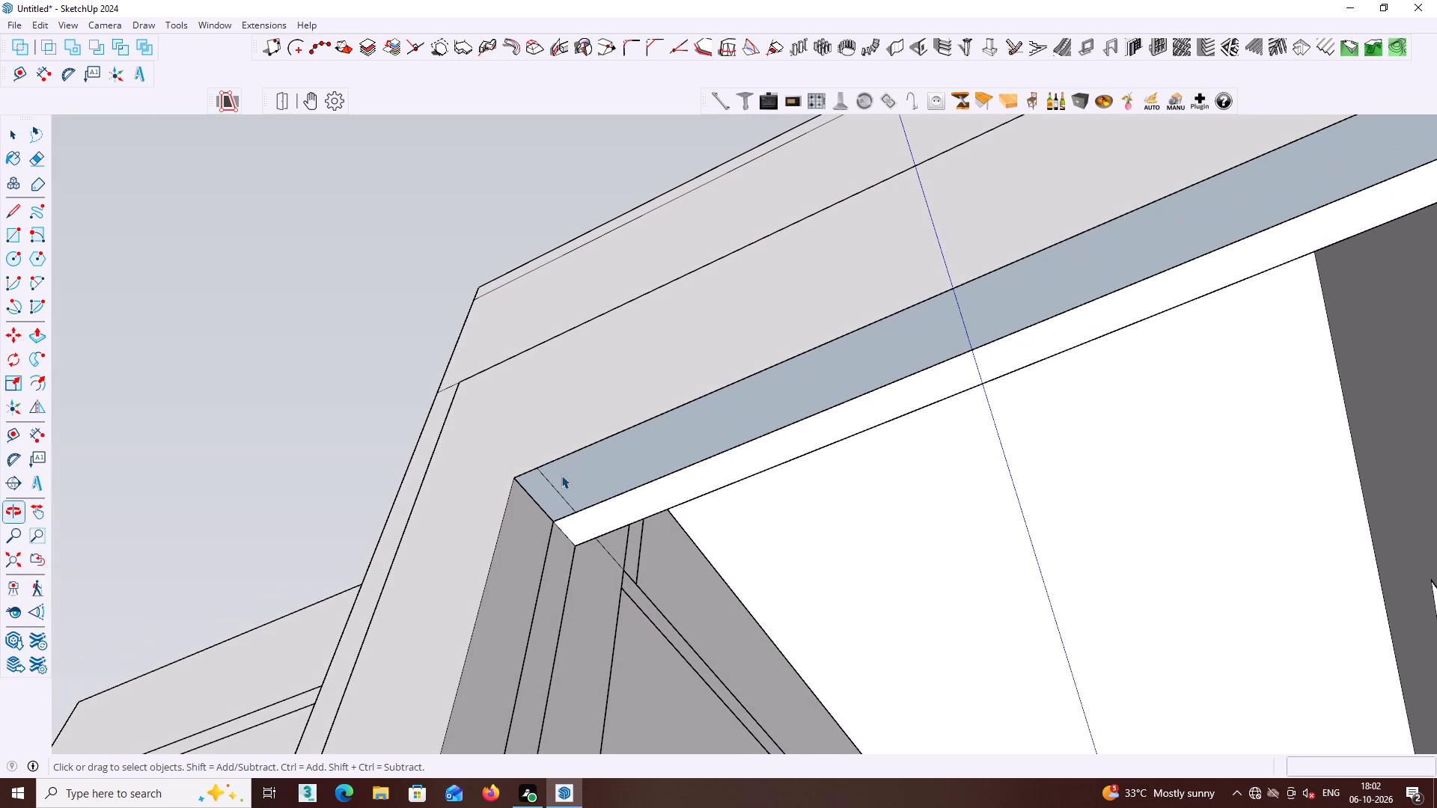
pyautogui.click(558, 487)
pyautogui.click(558, 494)
pyautogui.press('Delete')
# Reverse the head's underside face and the jamb face nearest the front in the upper floor's side window opening.
pyautogui.click(582, 479)
pyautogui.rightClick(584, 479)
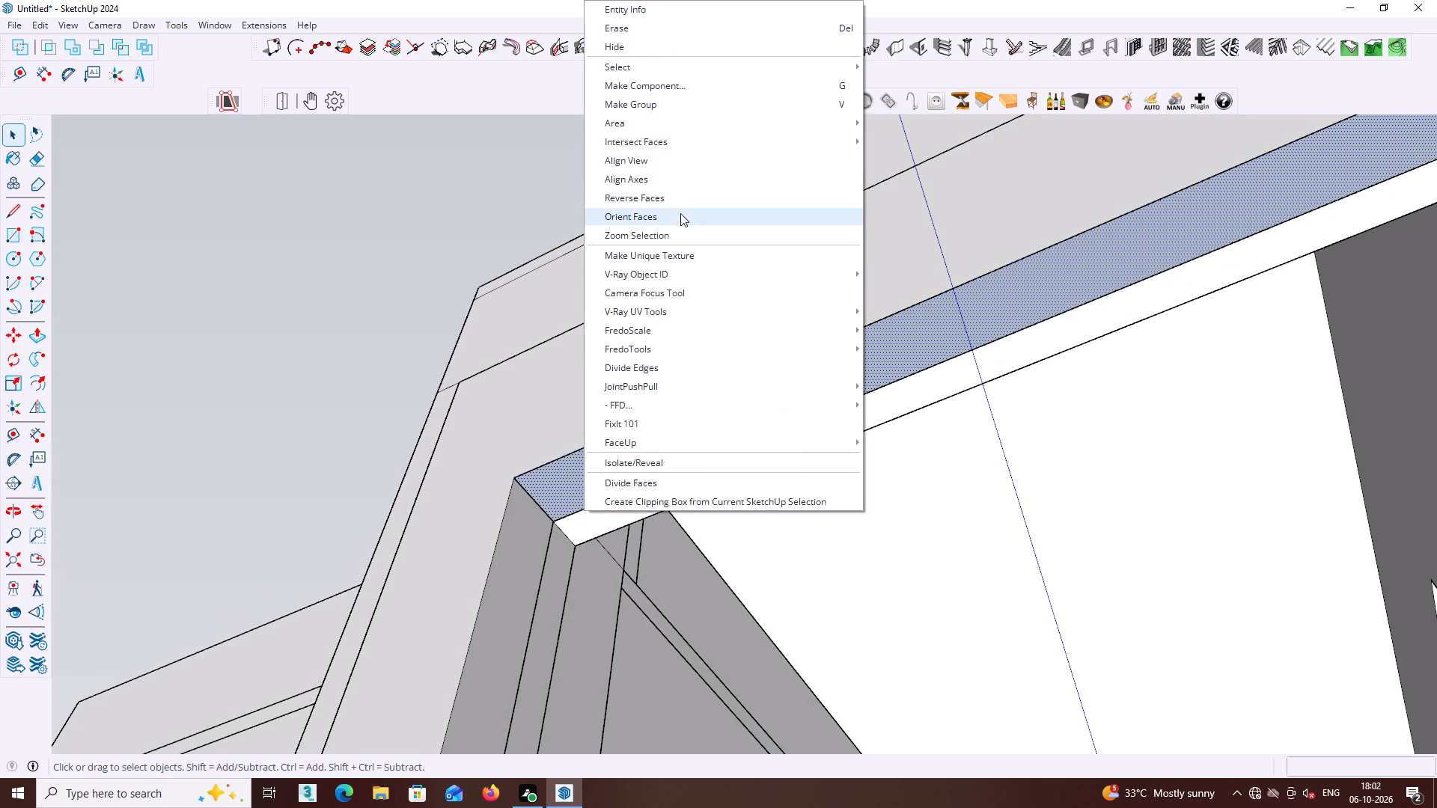
pyautogui.click(680, 201)
pyautogui.scroll(-3, 766, 398)
pyautogui.moveTo(823, 463); pyautogui.dragTo(909, 501, button='middle')
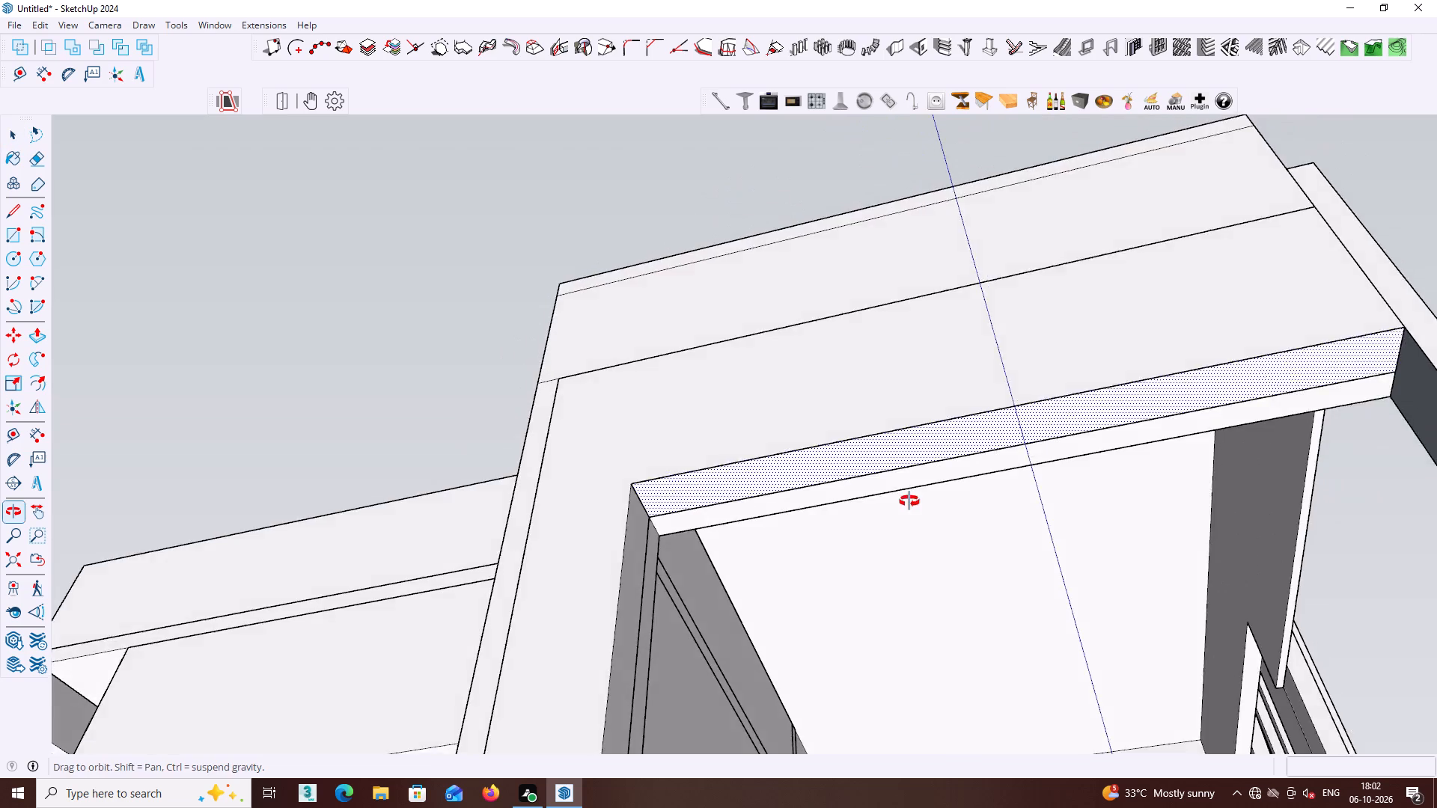
pyautogui.moveTo(909, 501); pyautogui.dragTo(910, 502, button='middle')
pyautogui.scroll(-5, 914, 495)
pyautogui.moveTo(1100, 523); pyautogui.dragTo(1284, 492, button='middle')
pyautogui.scroll(4, 1115, 563)
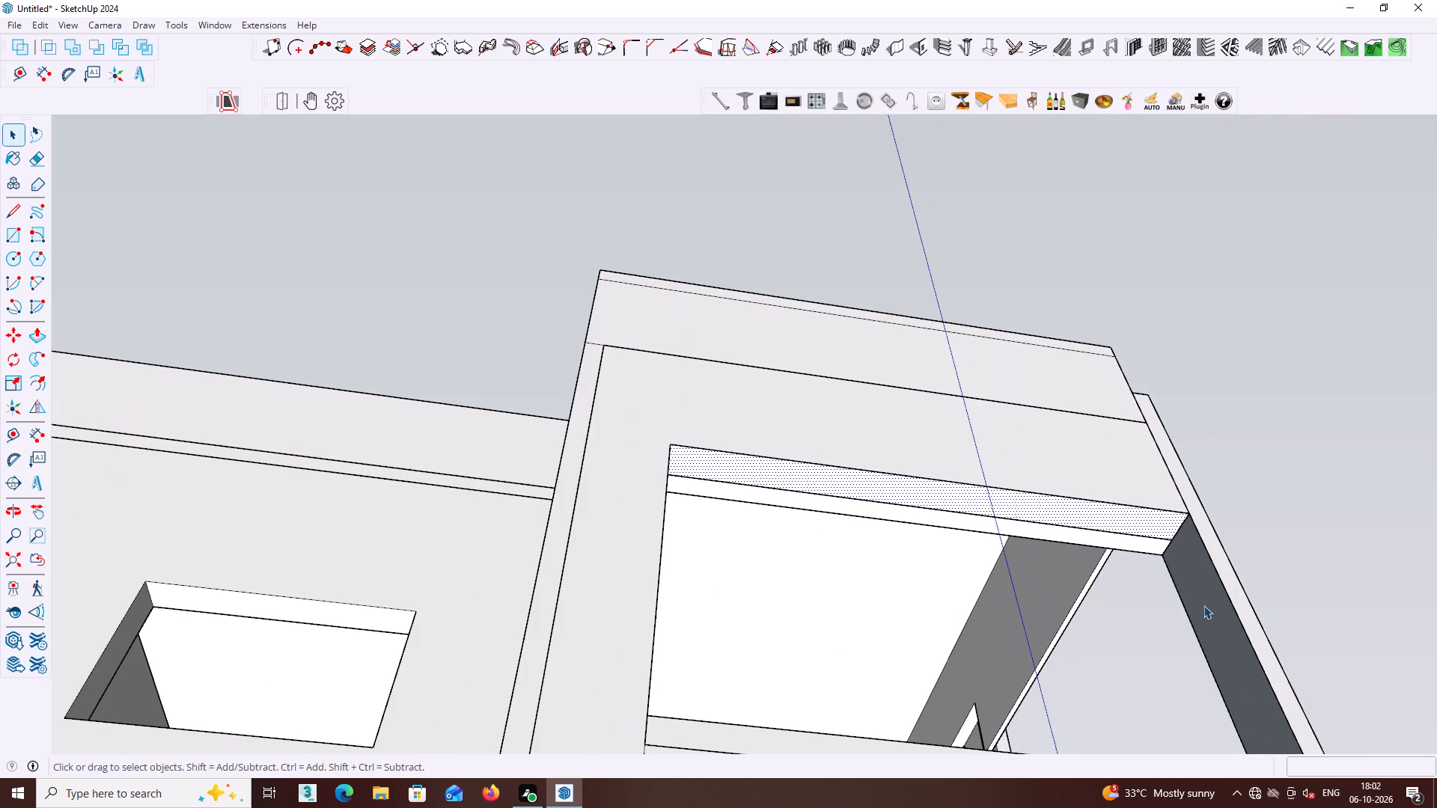
pyautogui.click(1206, 605)
pyautogui.rightClick(1206, 605)
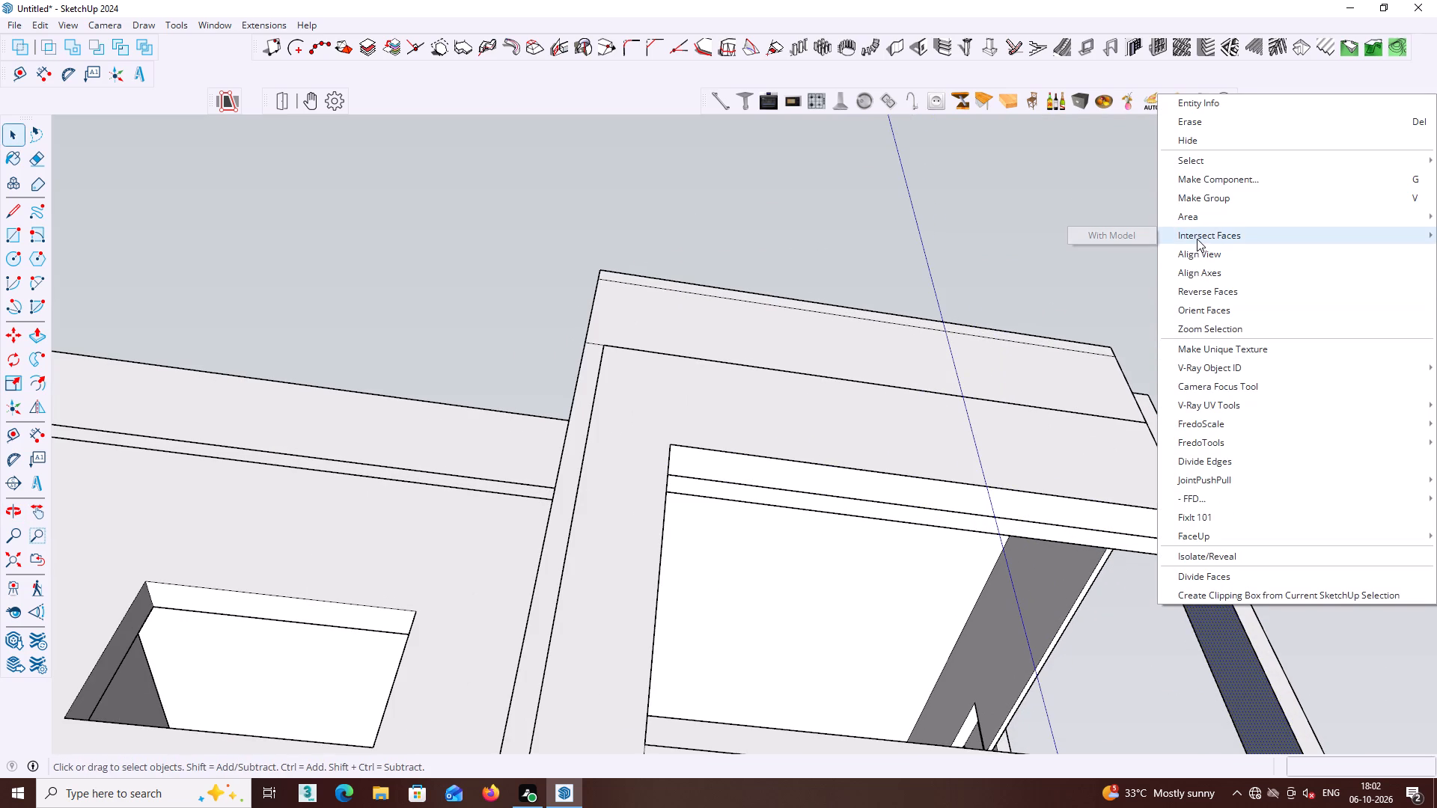
pyautogui.click(1215, 293)
pyautogui.scroll(-4, 1235, 458)
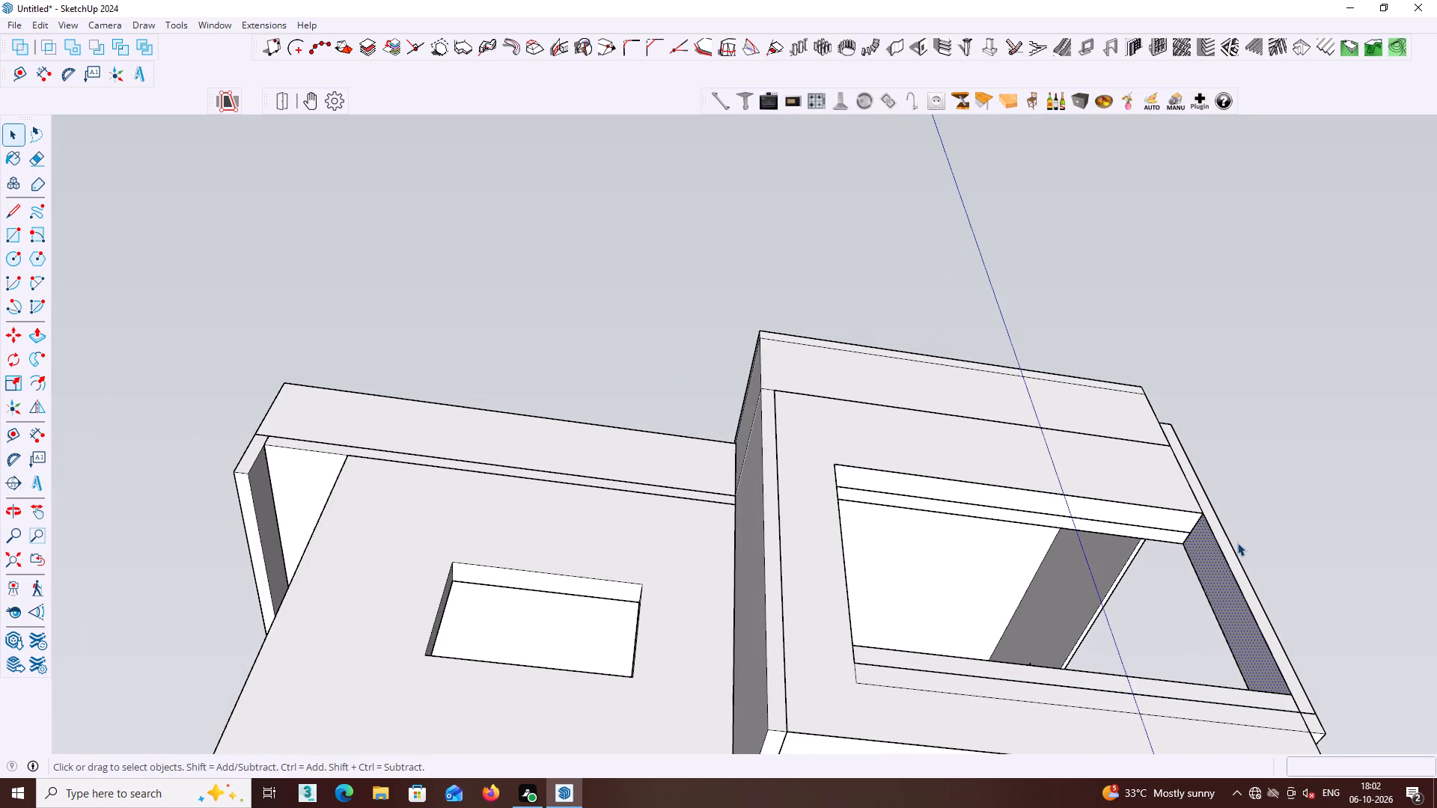
pyautogui.keyDown('shift'); pyautogui.moveTo(1239, 542); pyautogui.dragTo(965, 452, button='middle'); pyautogui.keyUp('shift')
pyautogui.scroll(-2, 1016, 472)
pyautogui.click(1034, 551)
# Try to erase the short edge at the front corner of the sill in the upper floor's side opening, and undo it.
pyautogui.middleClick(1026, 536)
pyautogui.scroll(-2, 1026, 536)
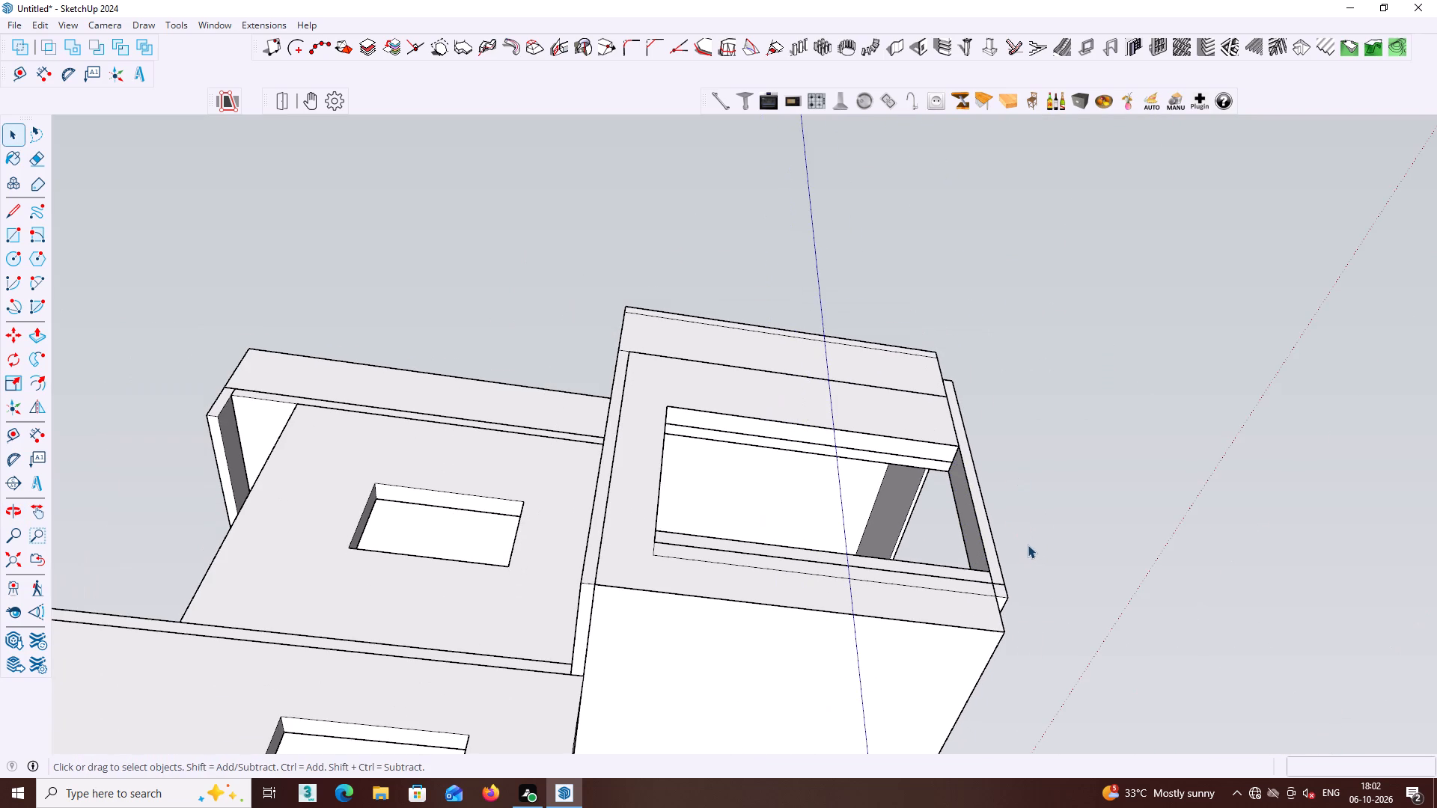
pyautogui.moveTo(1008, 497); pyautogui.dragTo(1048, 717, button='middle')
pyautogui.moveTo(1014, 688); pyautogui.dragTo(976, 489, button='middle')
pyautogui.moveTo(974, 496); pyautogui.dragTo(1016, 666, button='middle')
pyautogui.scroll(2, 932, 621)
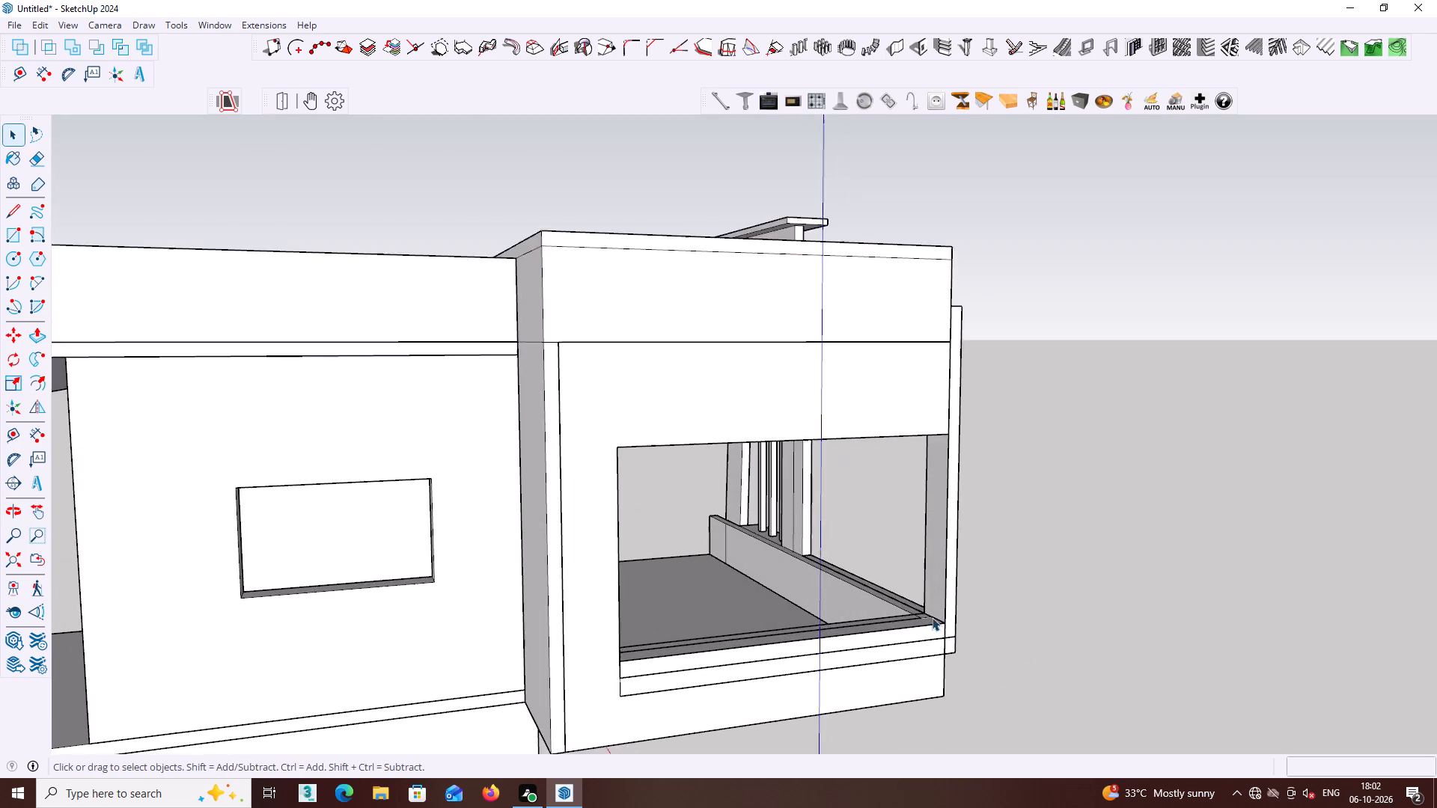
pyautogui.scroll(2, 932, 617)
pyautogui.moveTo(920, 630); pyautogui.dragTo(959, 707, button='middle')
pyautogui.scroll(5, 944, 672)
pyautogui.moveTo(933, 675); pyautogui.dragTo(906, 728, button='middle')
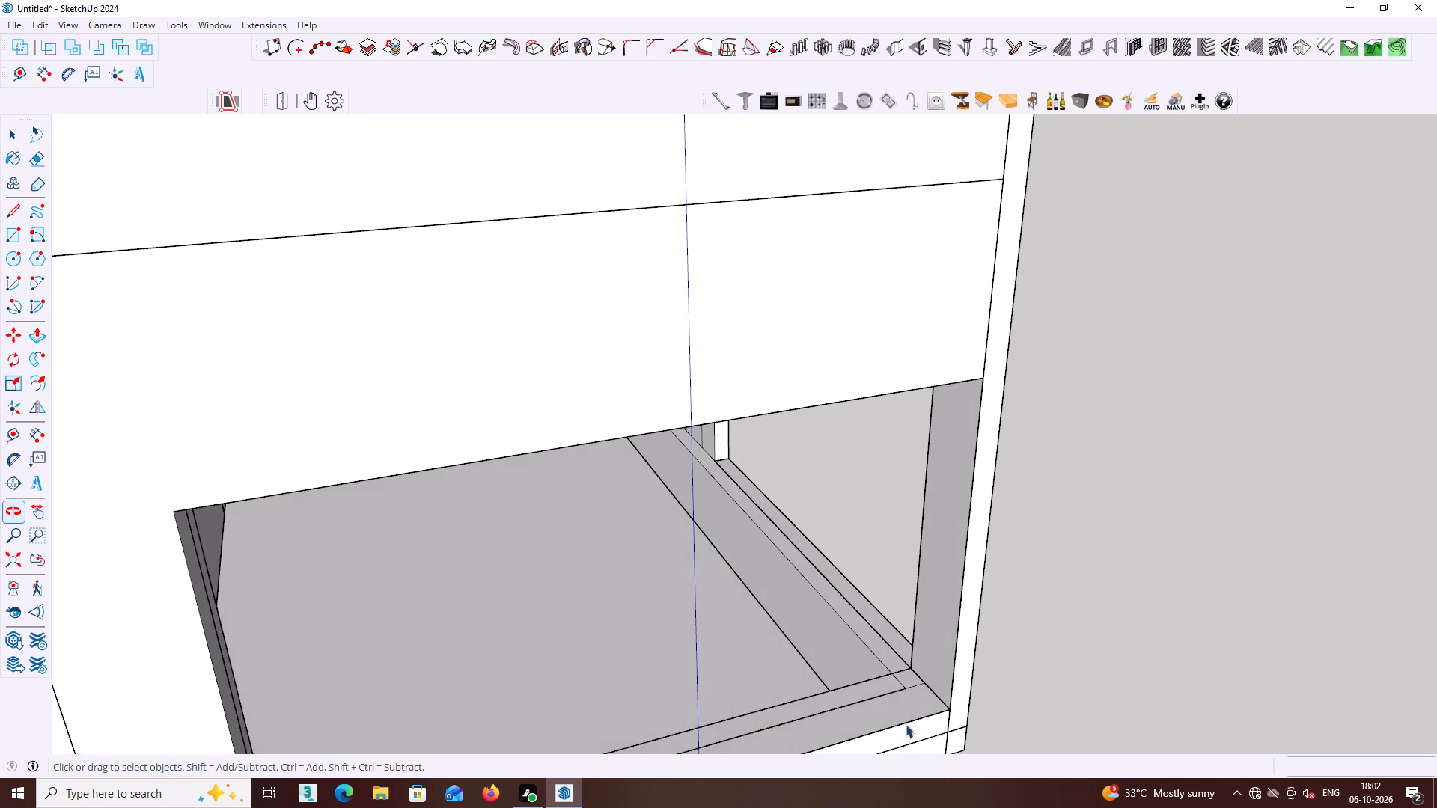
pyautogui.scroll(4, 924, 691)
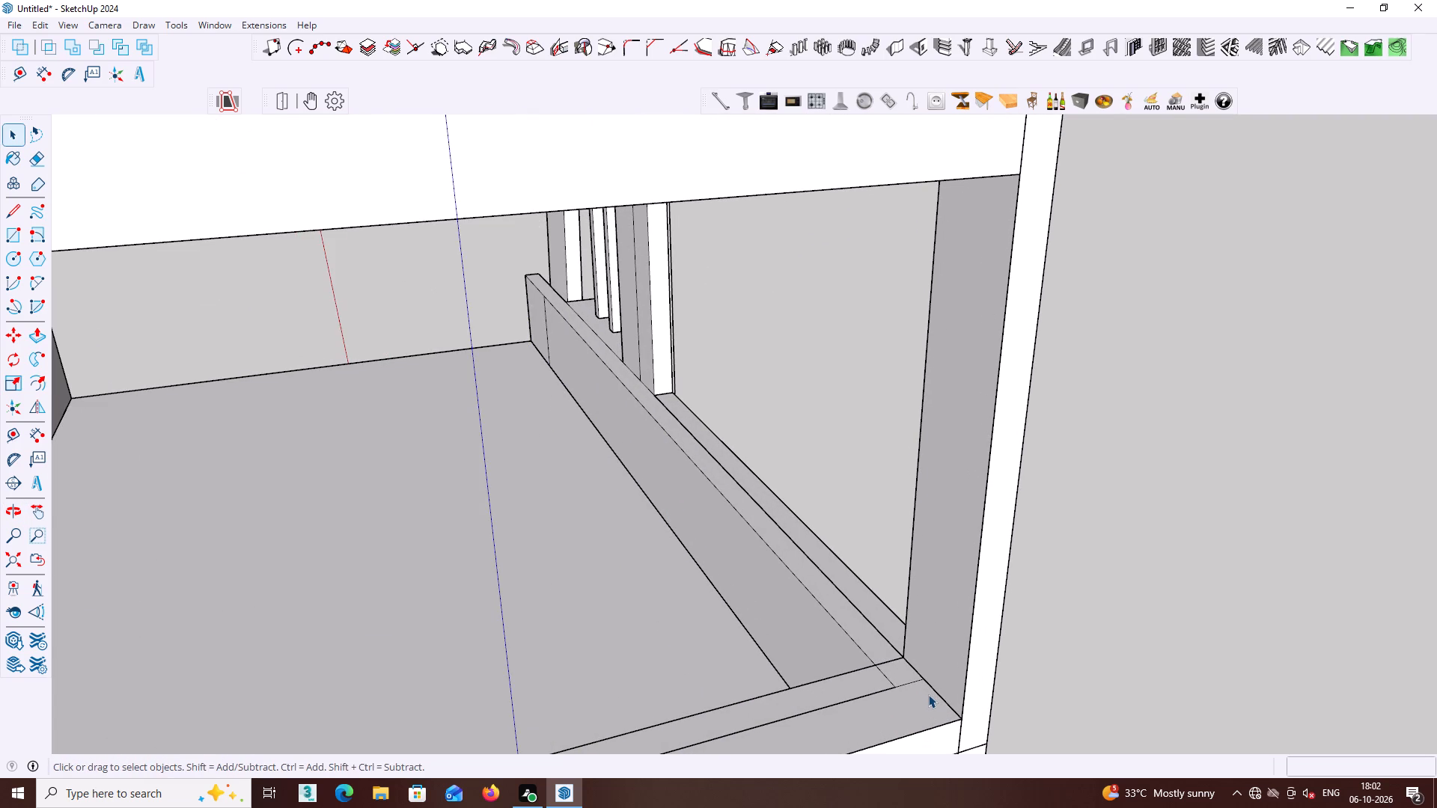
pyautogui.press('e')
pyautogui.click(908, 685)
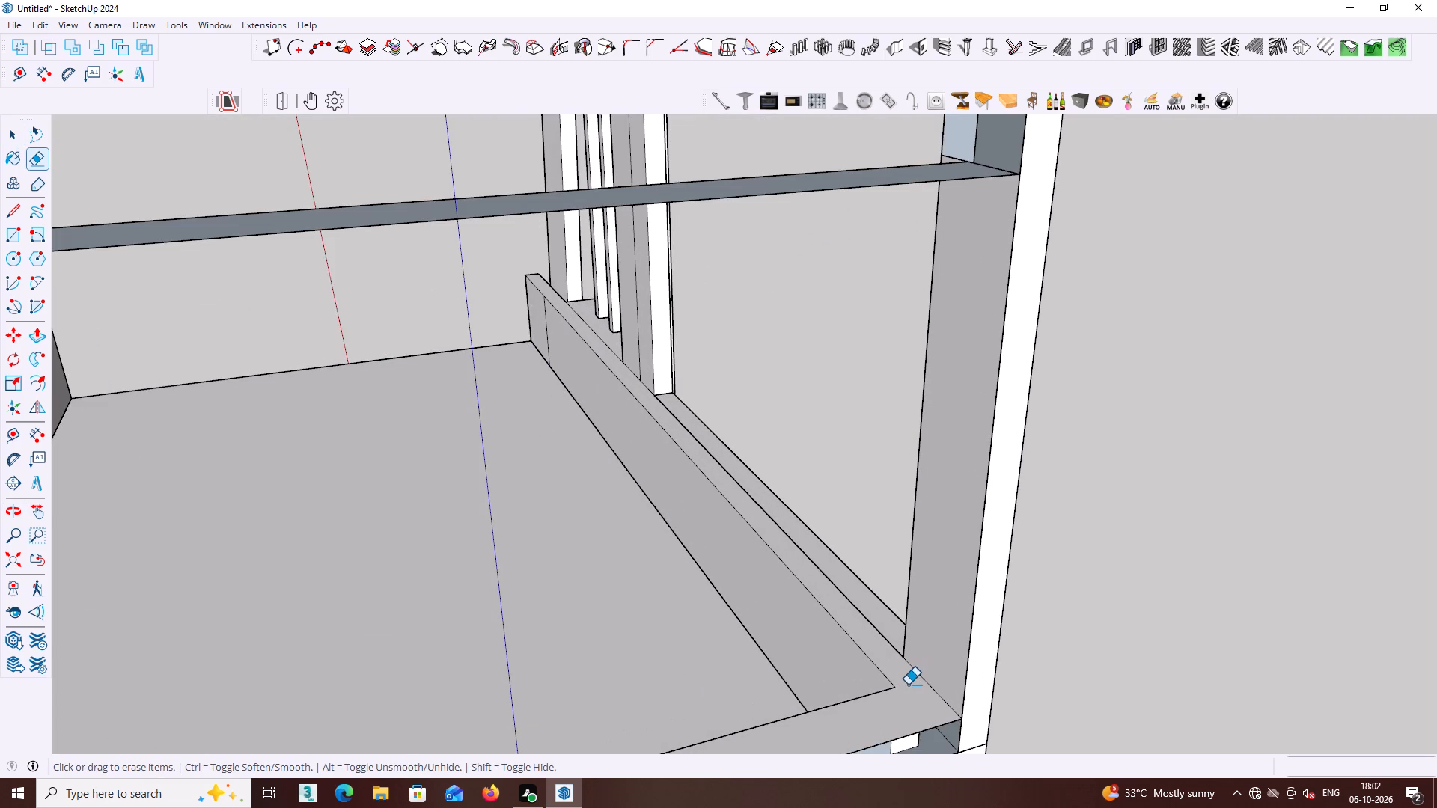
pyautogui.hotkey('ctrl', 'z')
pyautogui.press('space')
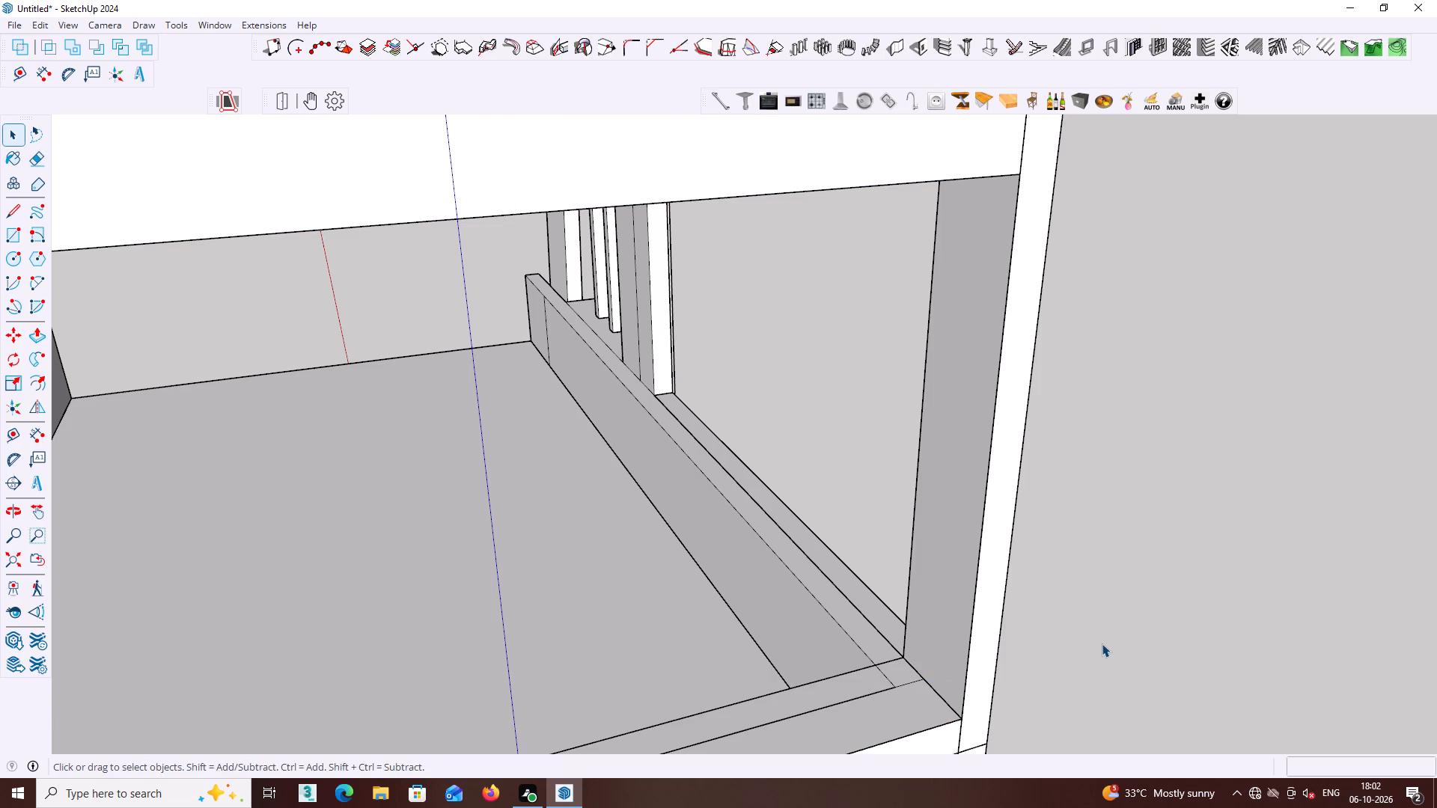
# Examine the upper floor from the side, front, above and below, checking the openings, the tower and its vertical bars.
pyautogui.scroll(-6, 1100, 642)
pyautogui.moveTo(1103, 646); pyautogui.dragTo(915, 560, button='middle')
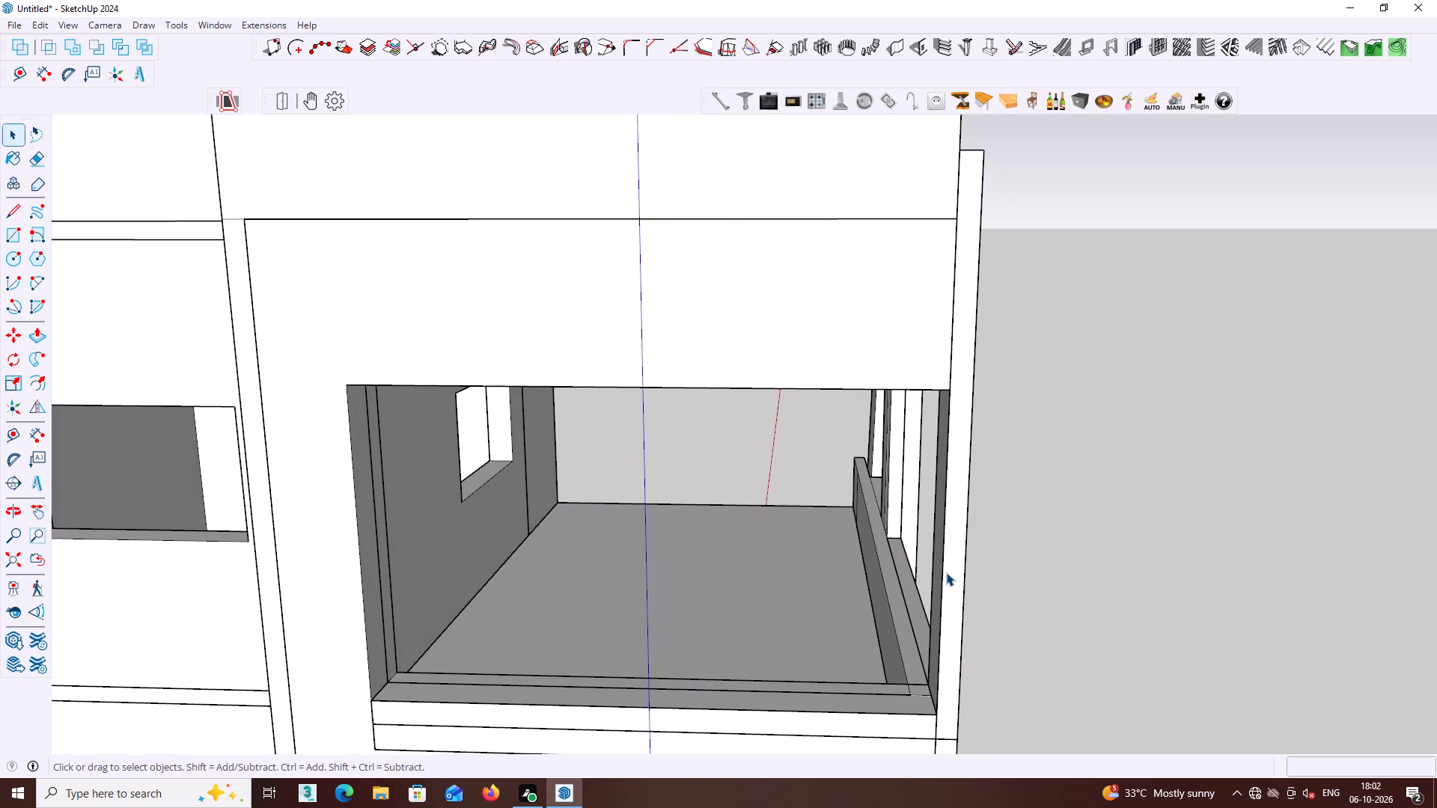
pyautogui.keyDown('shift'); pyautogui.moveTo(950, 557); pyautogui.dragTo(862, 489, button='middle'); pyautogui.keyUp('shift')
pyautogui.moveTo(915, 540); pyautogui.dragTo(670, 475, button='middle')
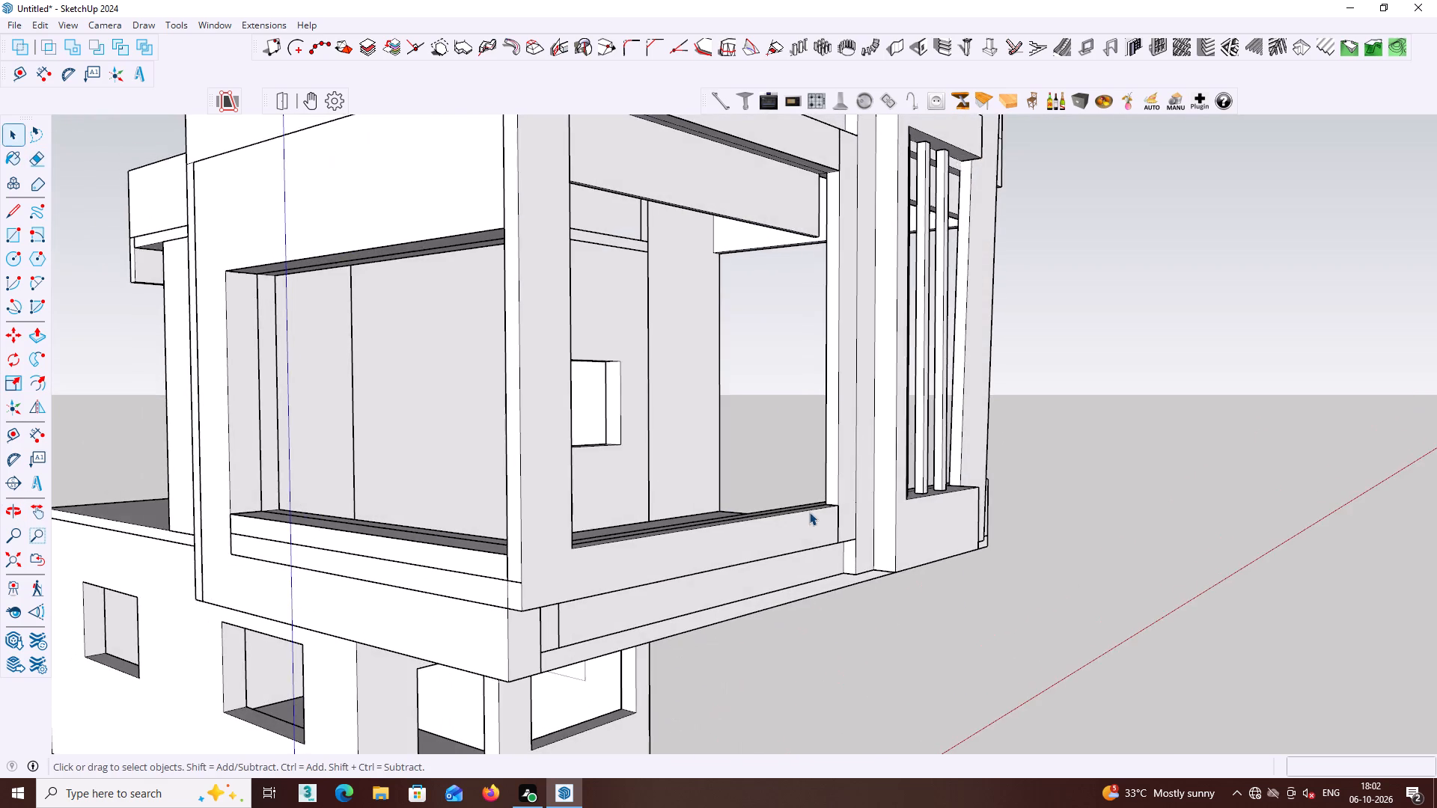
pyautogui.middleClick(807, 505)
pyautogui.scroll(-4, 807, 505)
pyautogui.moveTo(967, 509); pyautogui.dragTo(642, 509, button='middle')
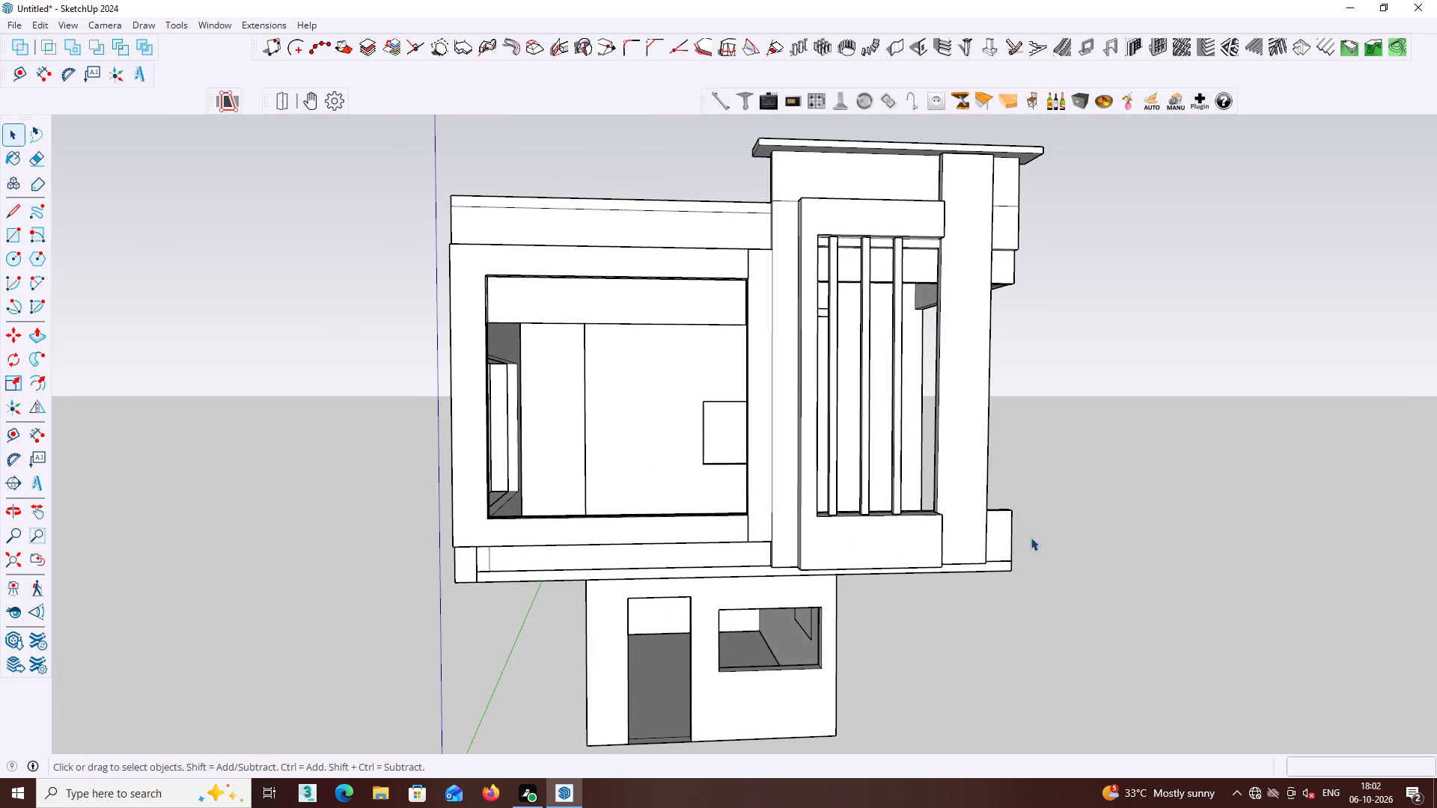
pyautogui.moveTo(930, 512); pyautogui.dragTo(935, 563, button='middle')
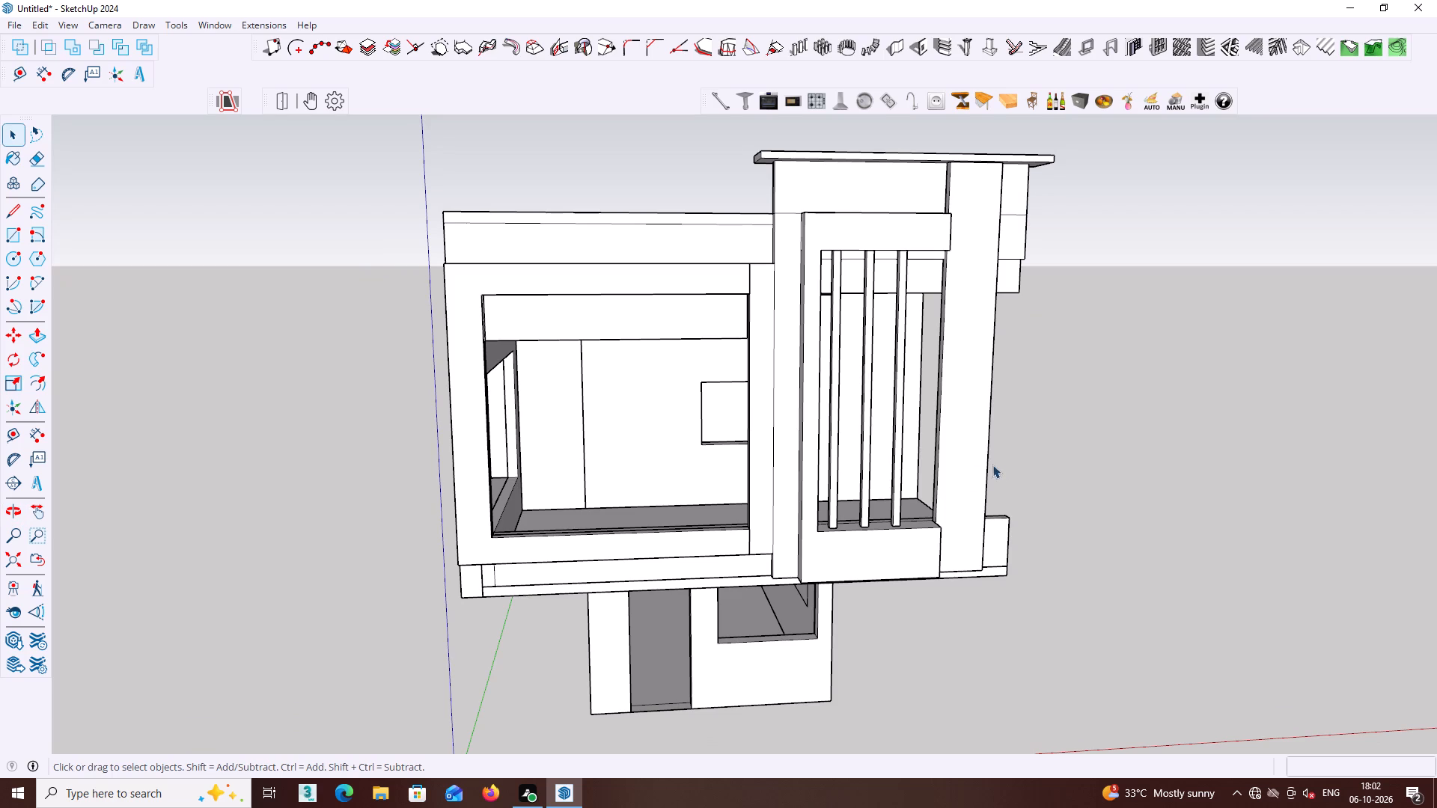
pyautogui.moveTo(833, 495); pyautogui.dragTo(802, 512, button='middle')
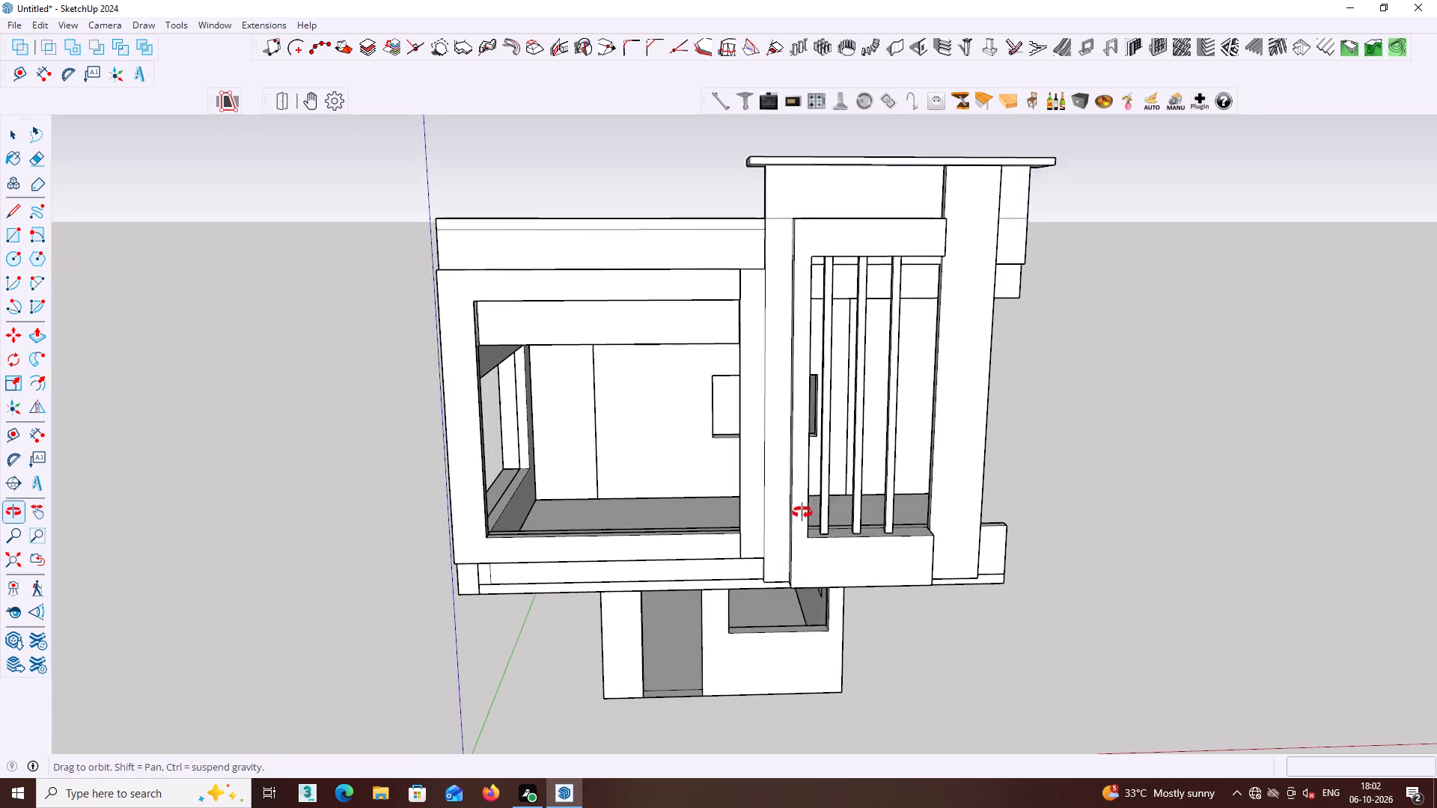
pyautogui.moveTo(802, 512); pyautogui.dragTo(802, 524, button='middle')
pyautogui.keyDown('shift'); pyautogui.moveTo(831, 511); pyautogui.dragTo(773, 486, button='middle'); pyautogui.keyUp('shift')
pyautogui.moveTo(828, 508); pyautogui.dragTo(849, 647, button='middle')
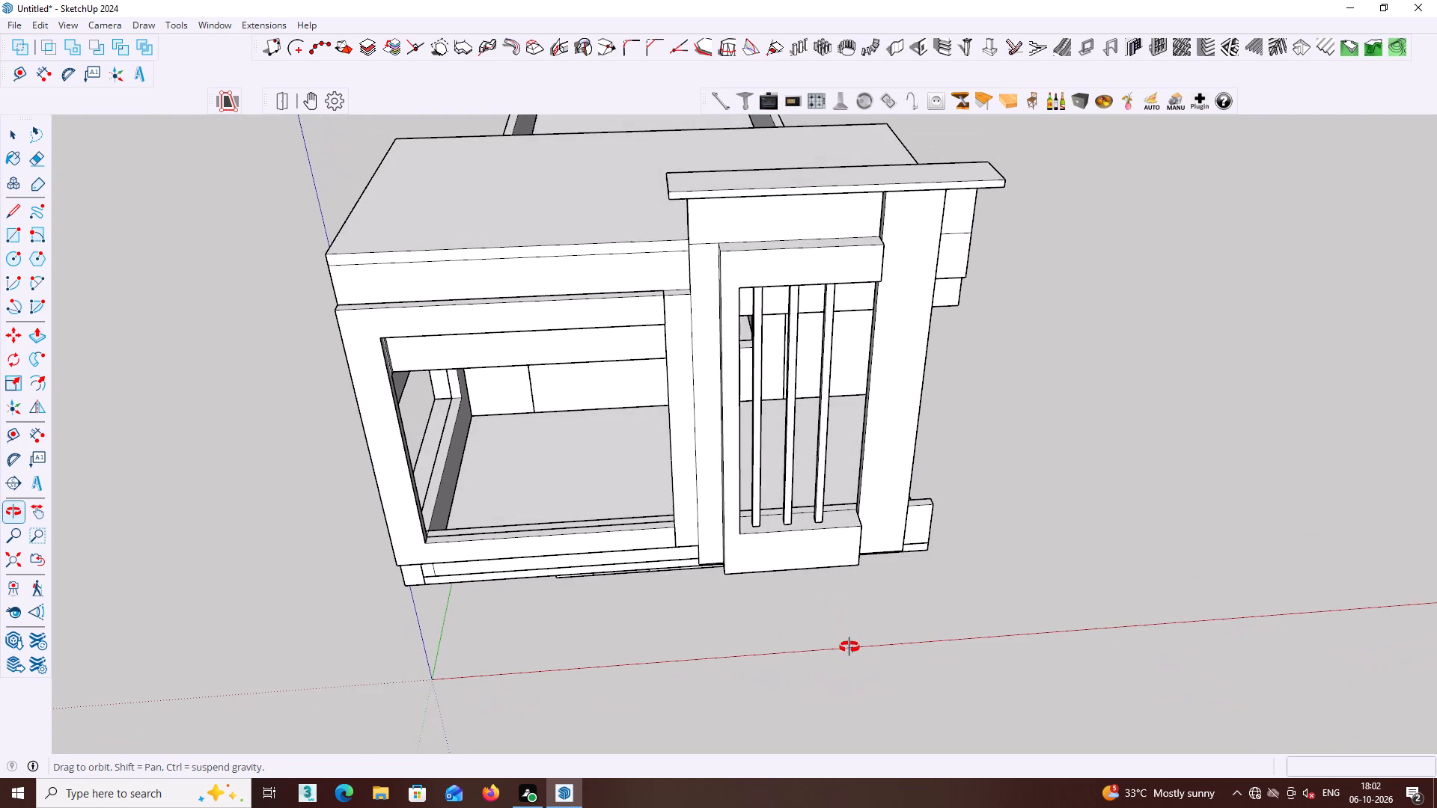
pyautogui.moveTo(849, 647); pyautogui.dragTo(916, 706, button='middle')
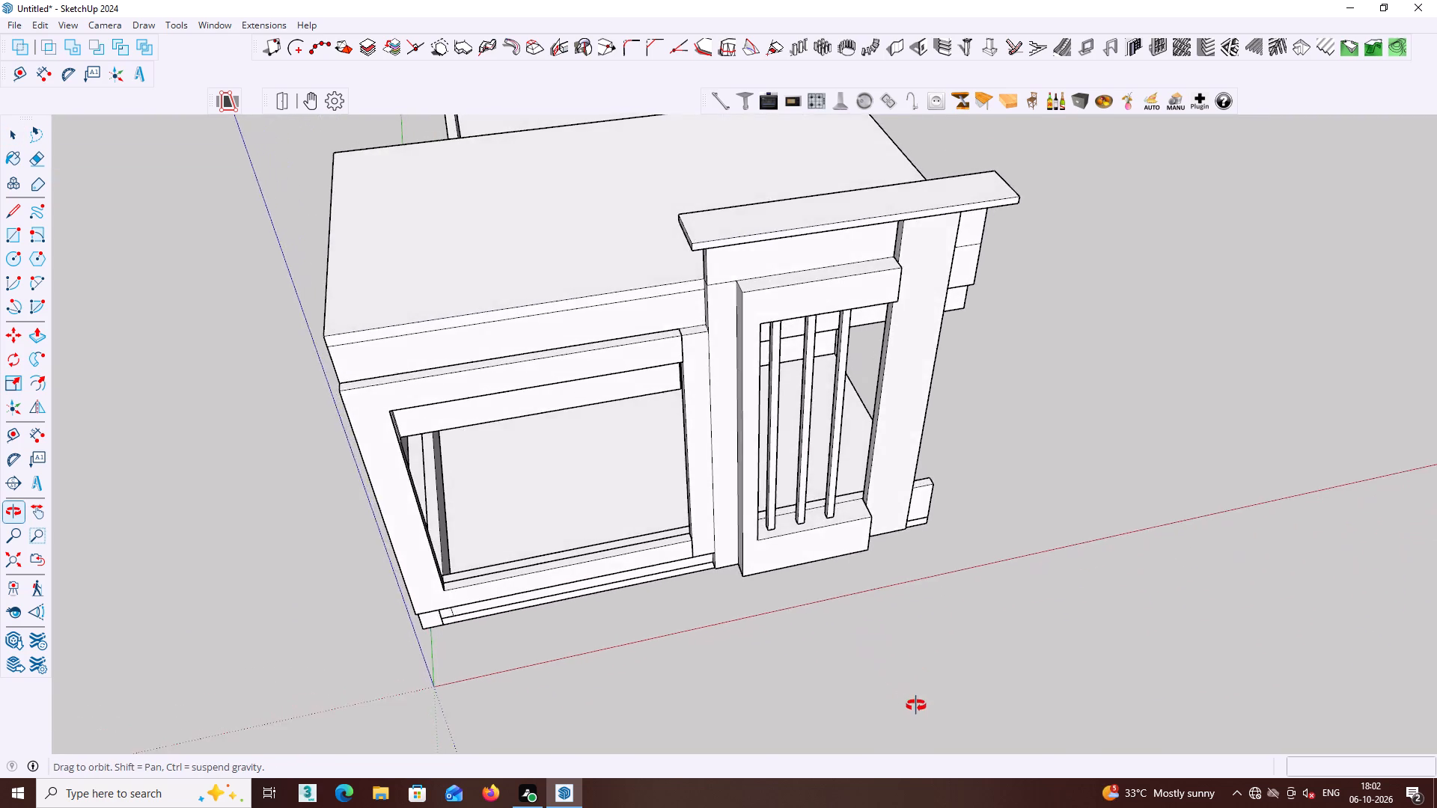
pyautogui.moveTo(916, 706); pyautogui.dragTo(439, 587, button='middle')
pyautogui.moveTo(843, 505); pyautogui.dragTo(641, 515, button='middle')
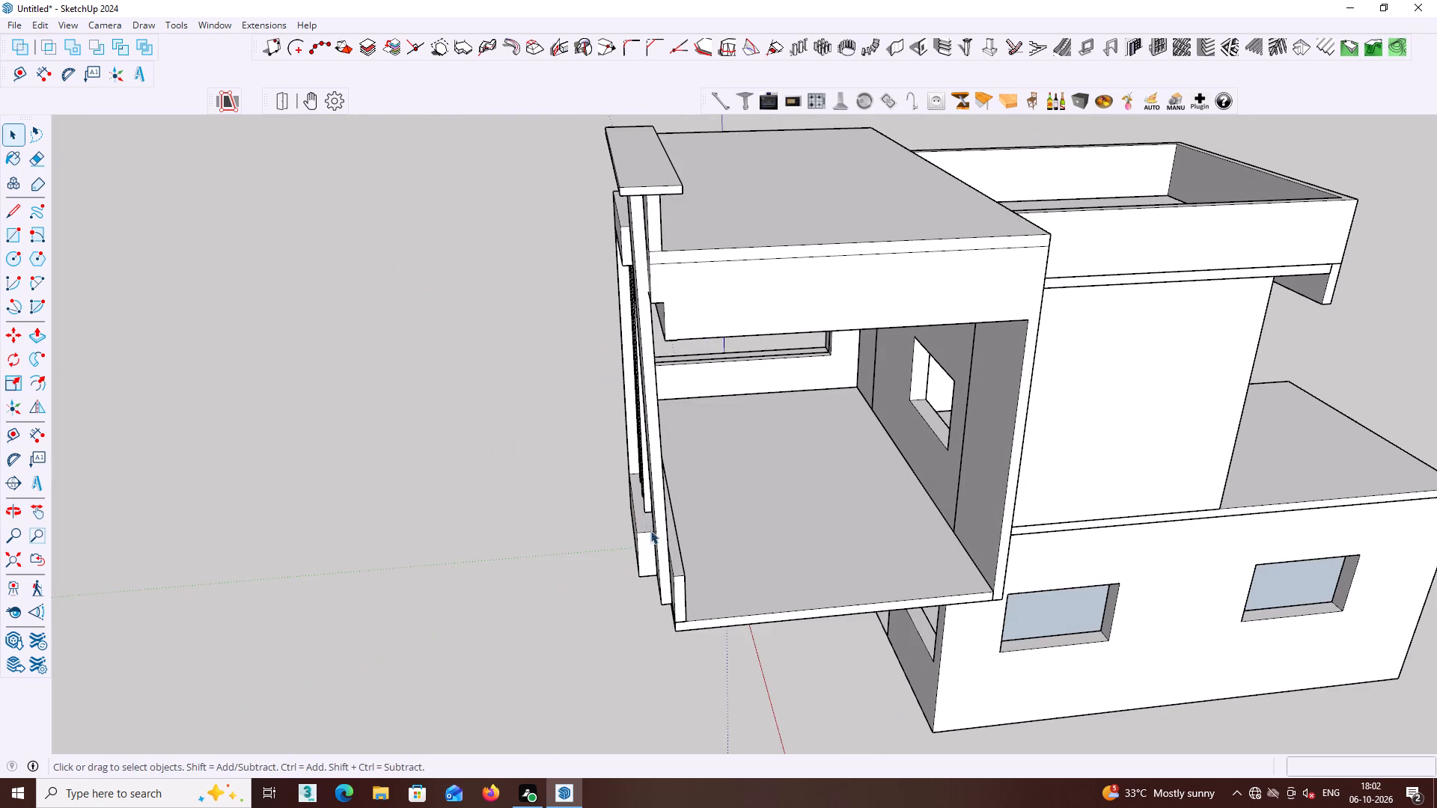
pyautogui.scroll(7, 671, 506)
pyautogui.moveTo(654, 590); pyautogui.dragTo(957, 573, button='middle')
pyautogui.scroll(-6, 962, 561)
pyautogui.moveTo(658, 545); pyautogui.dragTo(955, 466, button='middle')
pyautogui.moveTo(784, 469); pyautogui.dragTo(718, 185, button='middle')
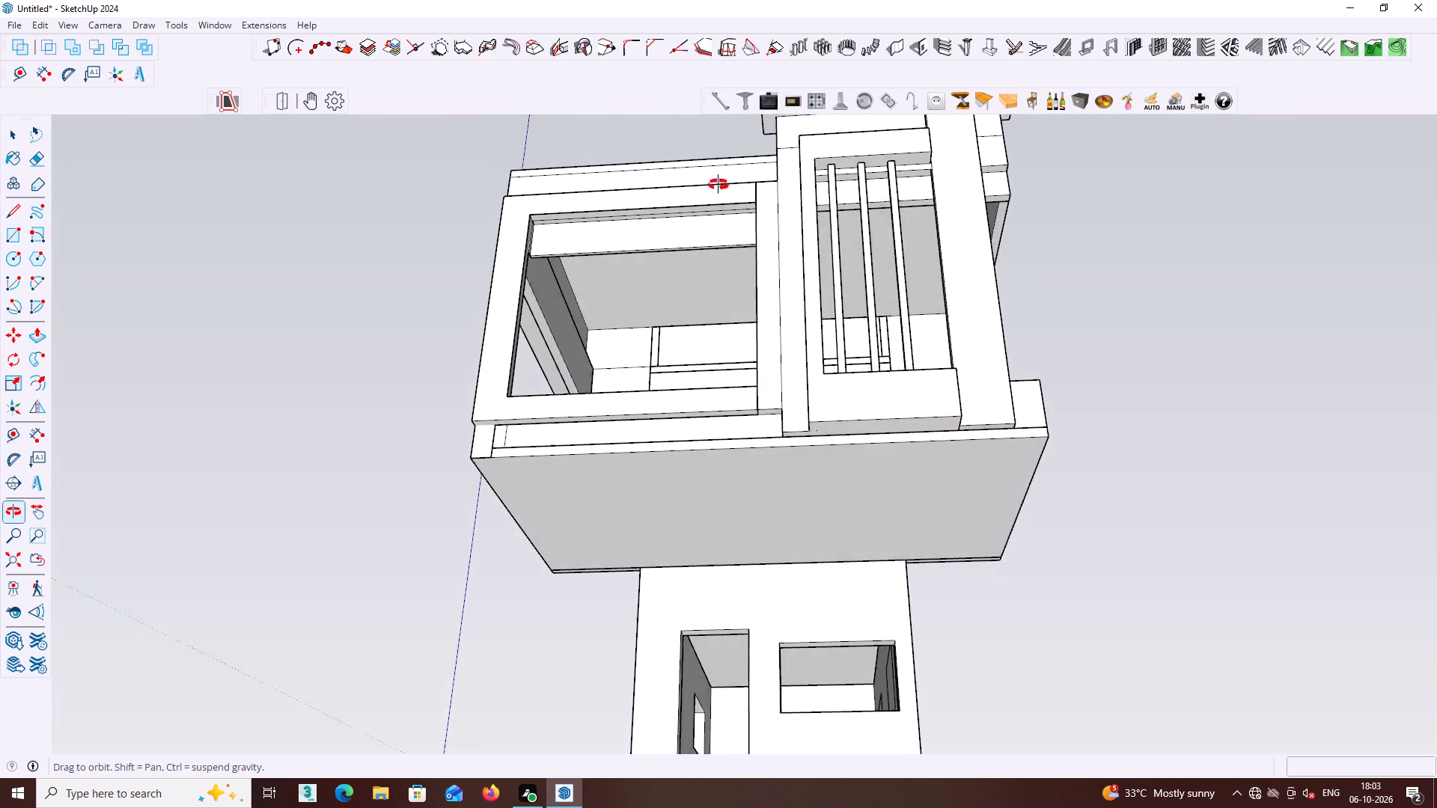
pyautogui.moveTo(718, 185); pyautogui.dragTo(717, 184, button='middle')
pyautogui.moveTo(656, 397); pyautogui.dragTo(756, 434, button='middle')
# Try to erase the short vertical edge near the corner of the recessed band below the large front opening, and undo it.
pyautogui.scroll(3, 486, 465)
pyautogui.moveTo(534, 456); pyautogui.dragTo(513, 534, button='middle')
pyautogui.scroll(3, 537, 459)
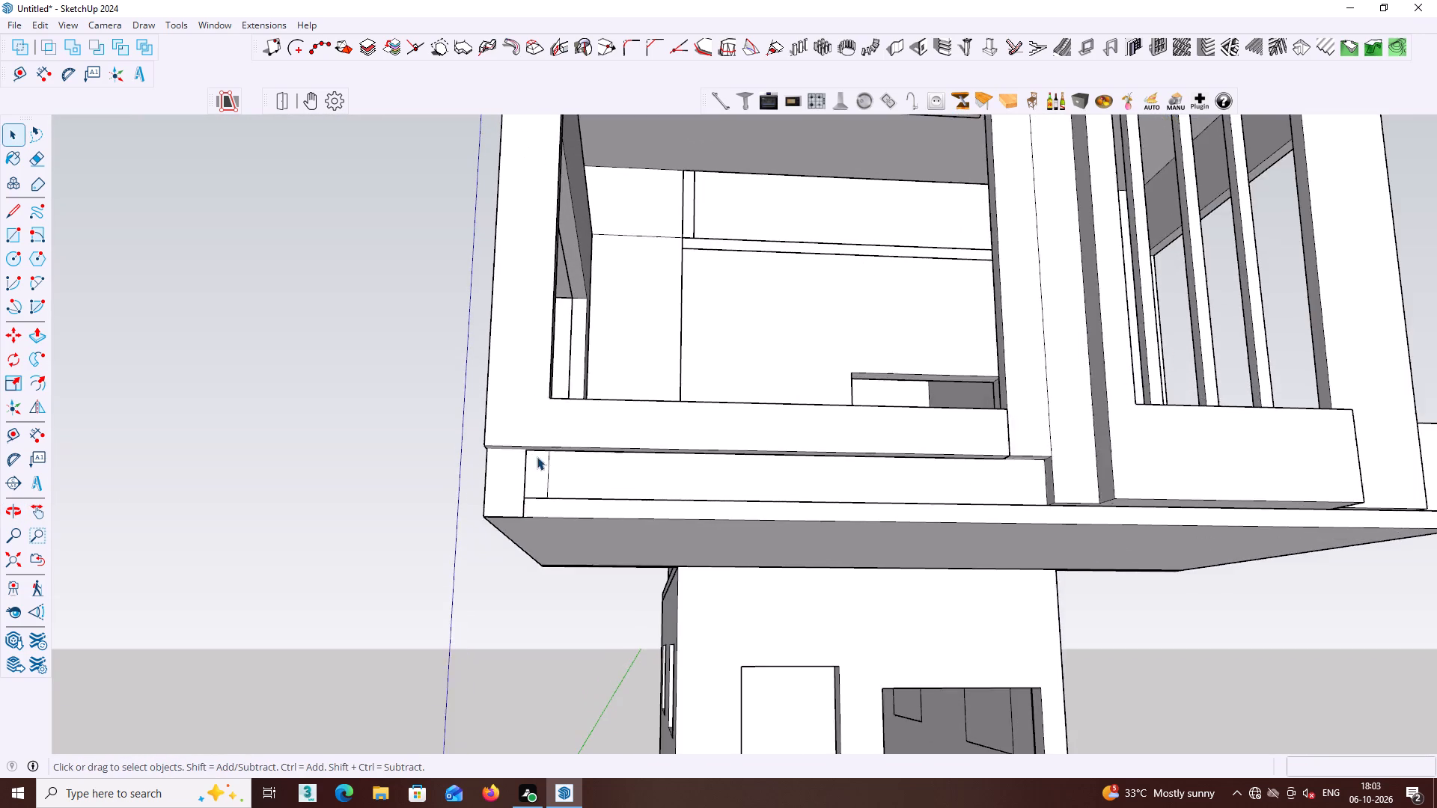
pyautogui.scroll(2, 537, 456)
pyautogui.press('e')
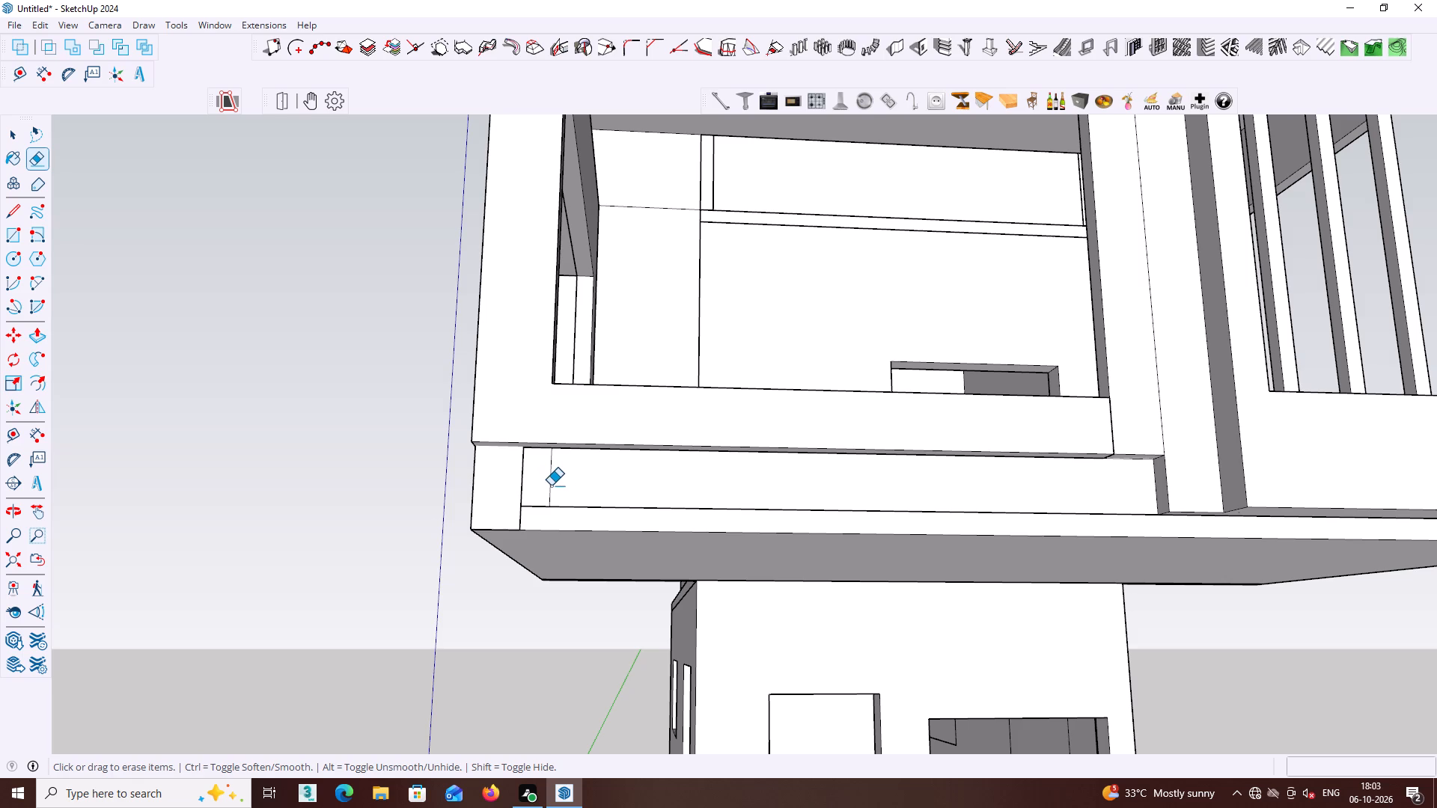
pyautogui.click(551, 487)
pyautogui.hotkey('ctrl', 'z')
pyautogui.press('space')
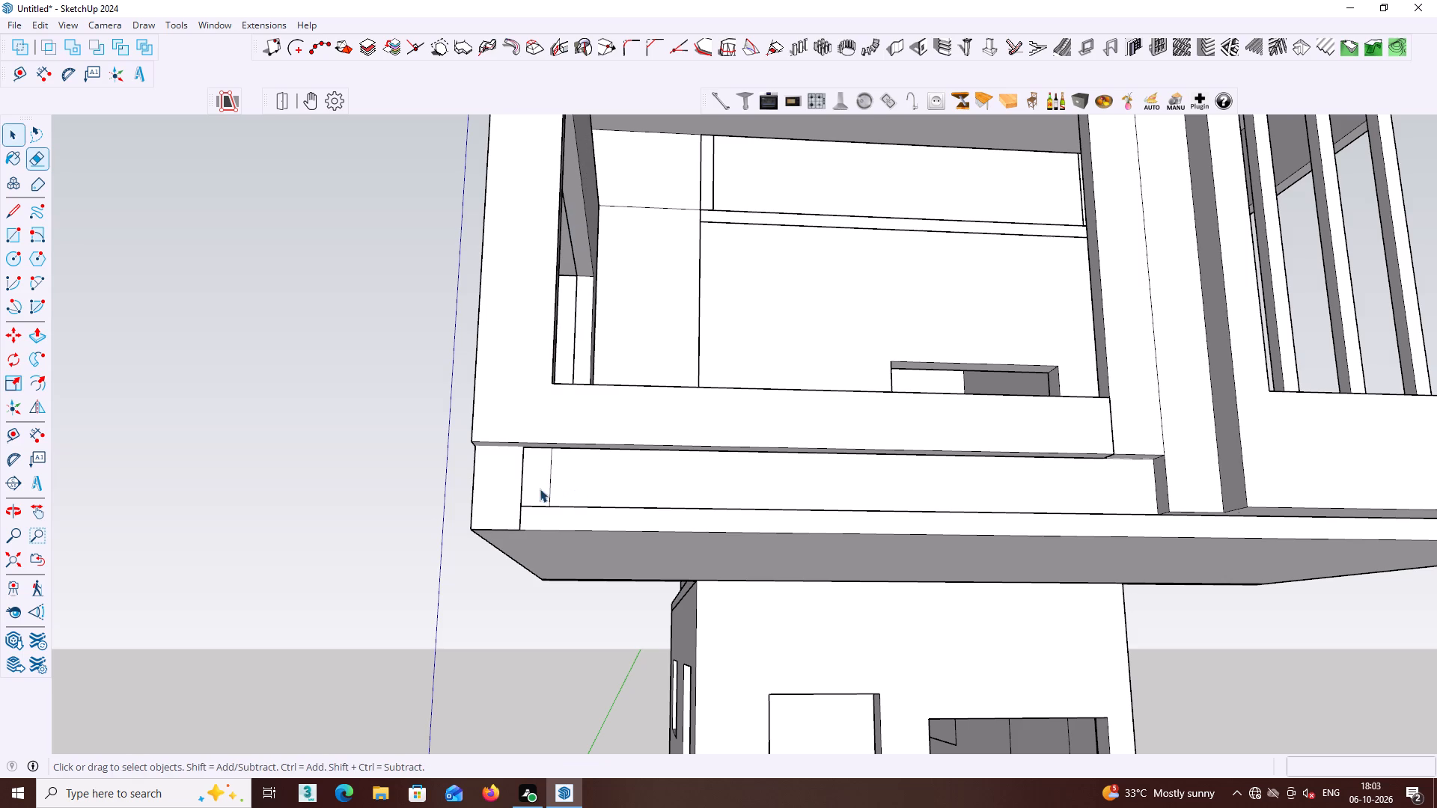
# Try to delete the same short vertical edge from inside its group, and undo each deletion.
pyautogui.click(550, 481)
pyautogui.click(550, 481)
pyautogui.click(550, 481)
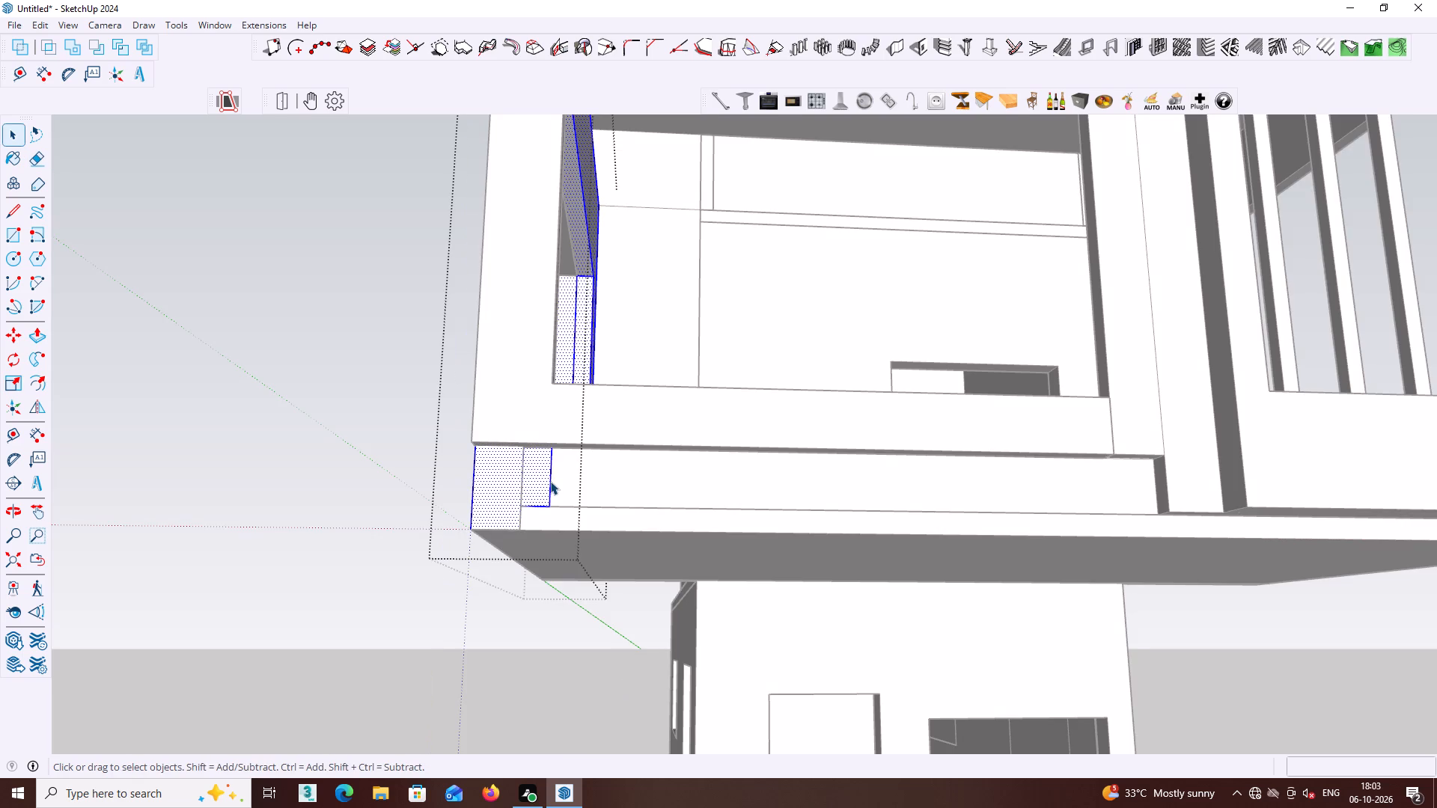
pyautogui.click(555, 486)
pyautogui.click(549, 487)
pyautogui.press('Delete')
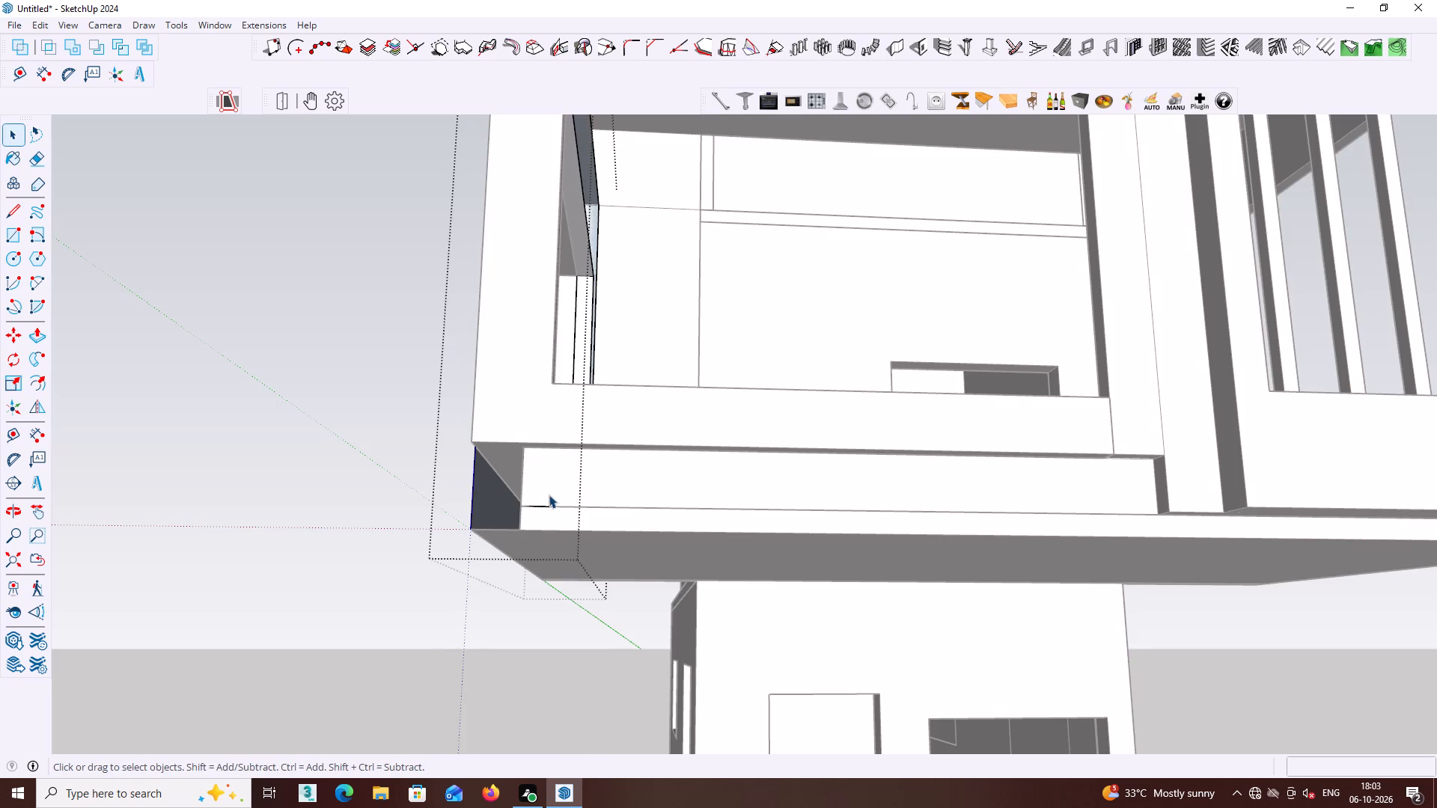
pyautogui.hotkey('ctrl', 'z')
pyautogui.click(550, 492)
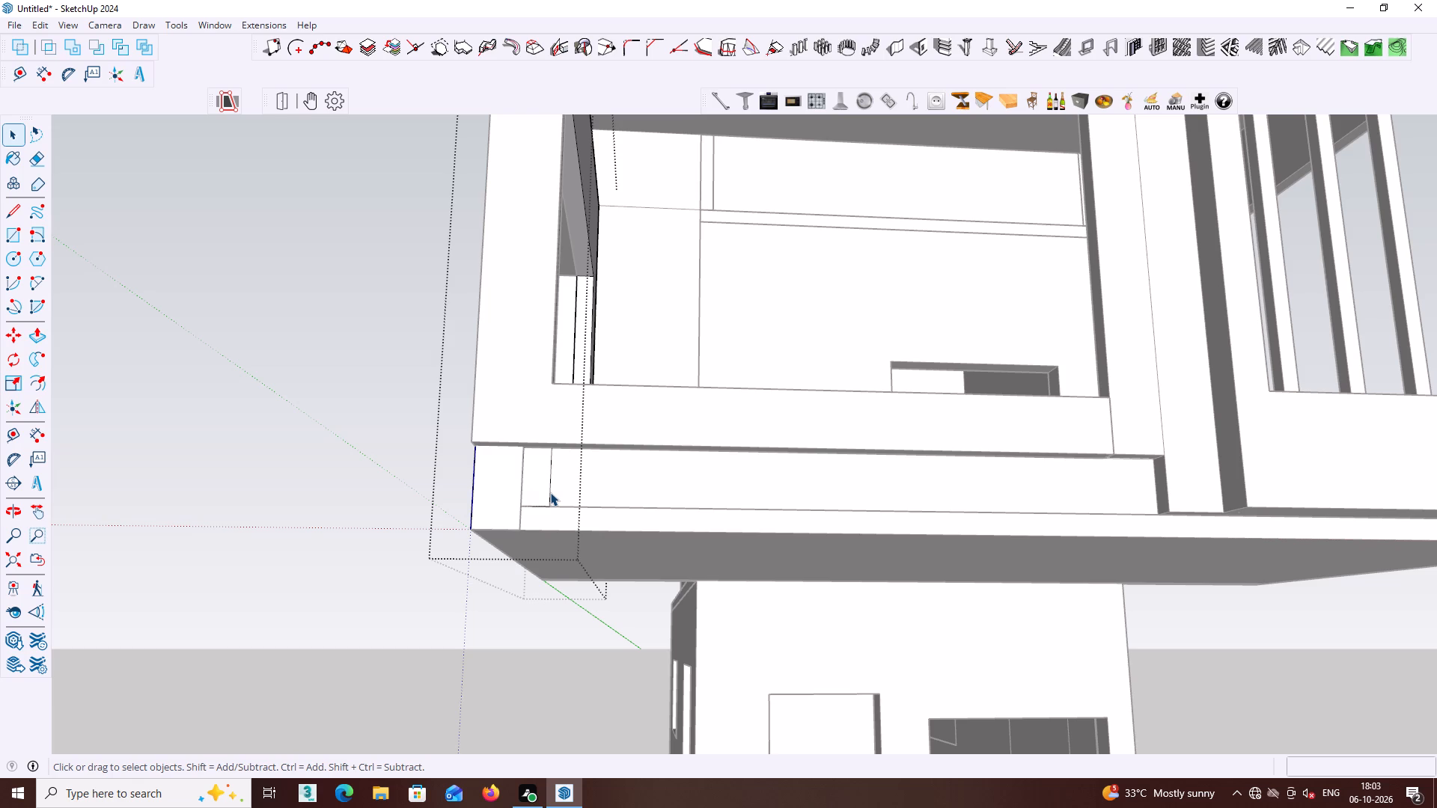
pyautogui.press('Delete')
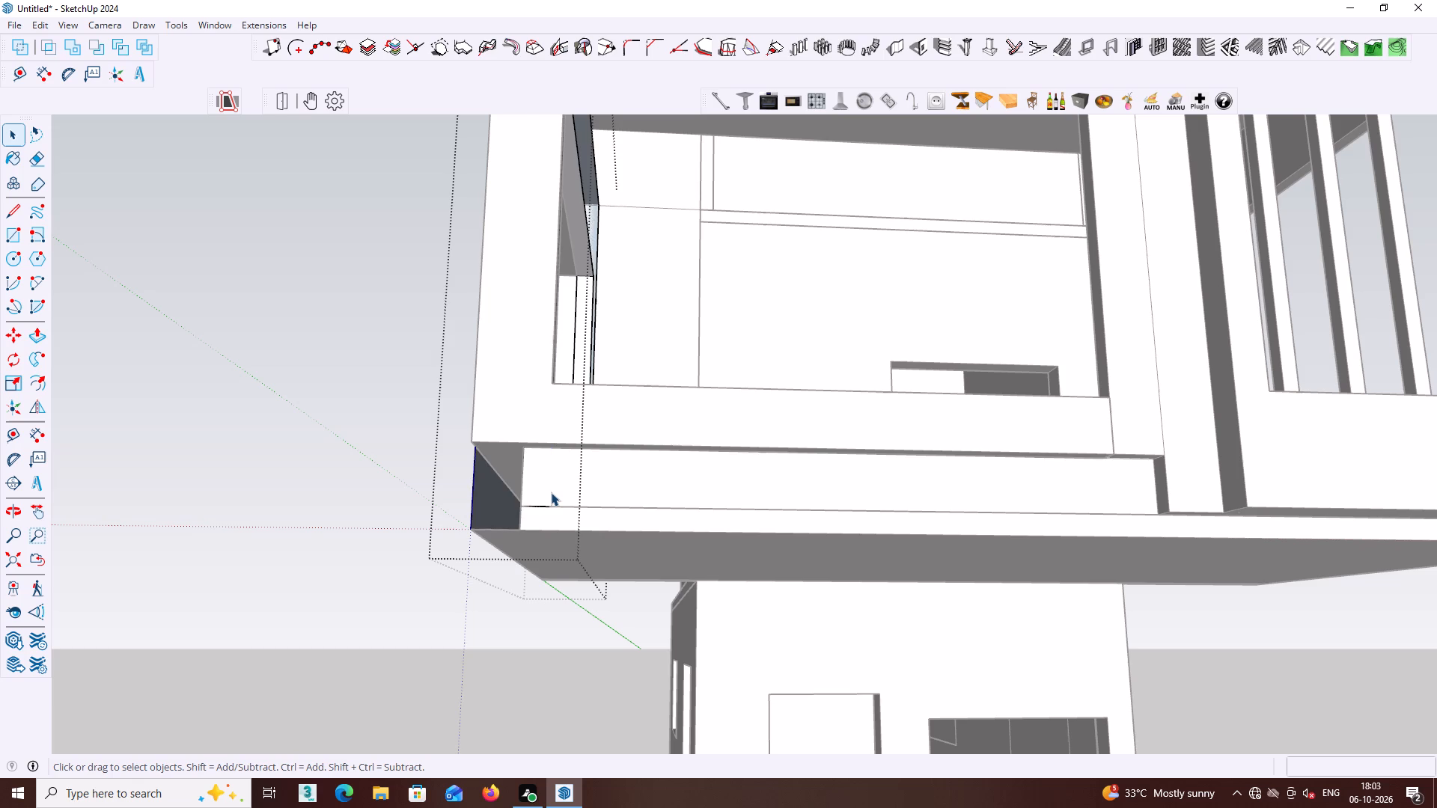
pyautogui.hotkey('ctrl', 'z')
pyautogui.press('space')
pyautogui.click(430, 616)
# Examine the whole house from the corner, the front and above, checking the spacing of the tower's vertical bars.
pyautogui.middleClick(433, 583)
pyautogui.scroll(-5, 433, 583)
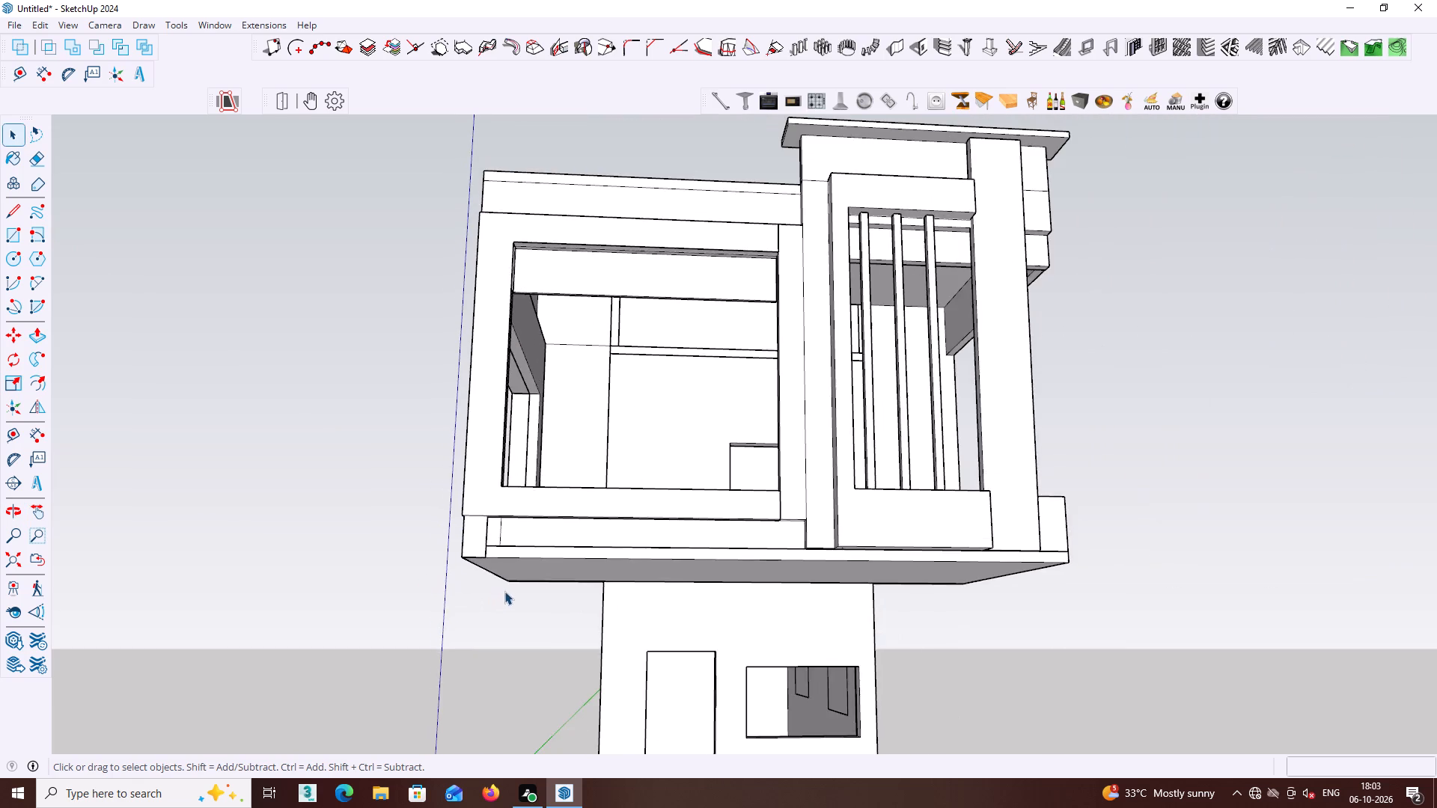
pyautogui.moveTo(508, 588); pyautogui.dragTo(832, 766, button='middle')
pyautogui.scroll(-2, 760, 694)
pyautogui.keyDown('shift'); pyautogui.moveTo(823, 694); pyautogui.dragTo(695, 646, button='middle'); pyautogui.keyUp('shift')
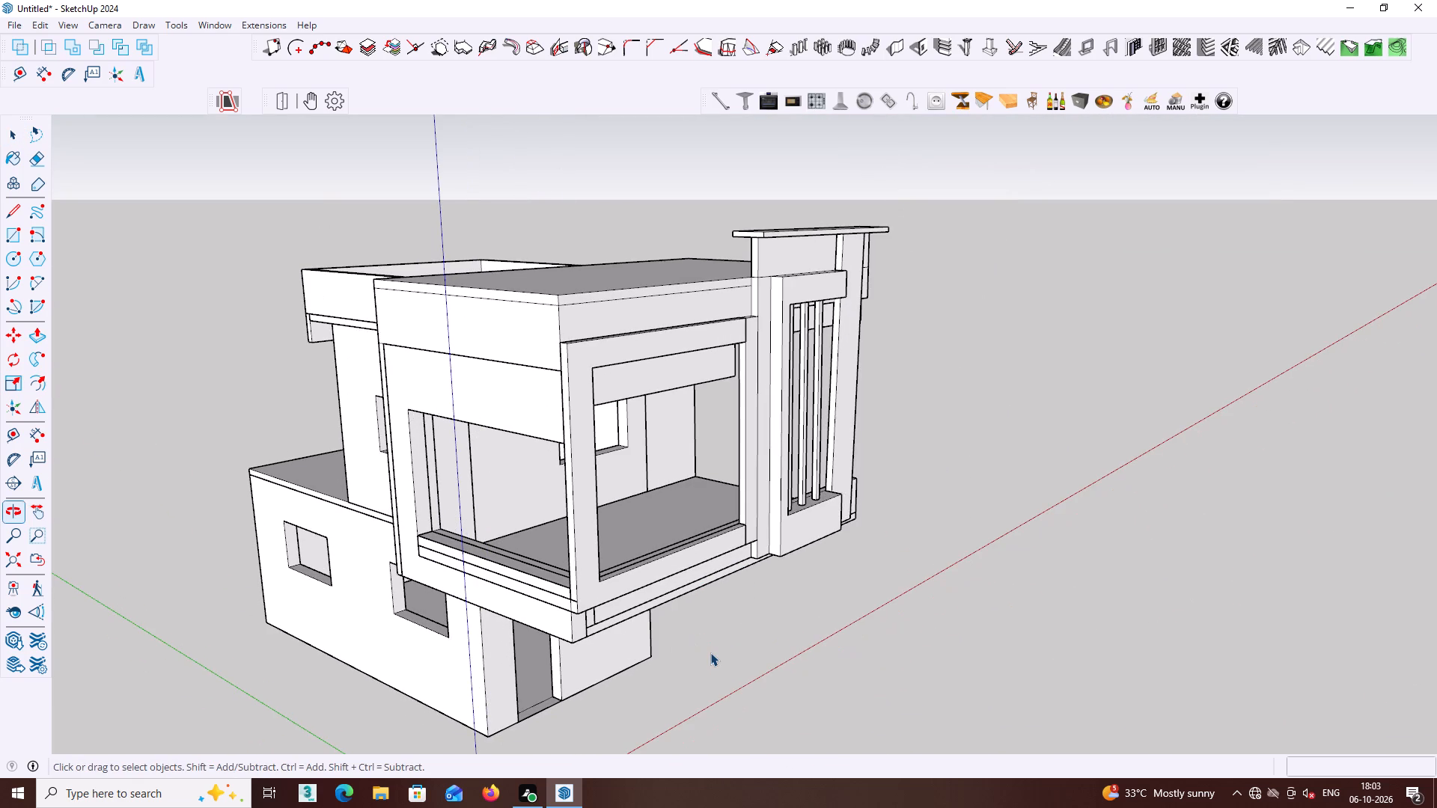
pyautogui.scroll(-1, 704, 650)
pyautogui.moveTo(682, 637); pyautogui.dragTo(524, 622, button='middle')
pyautogui.moveTo(873, 488); pyautogui.dragTo(707, 475, button='middle')
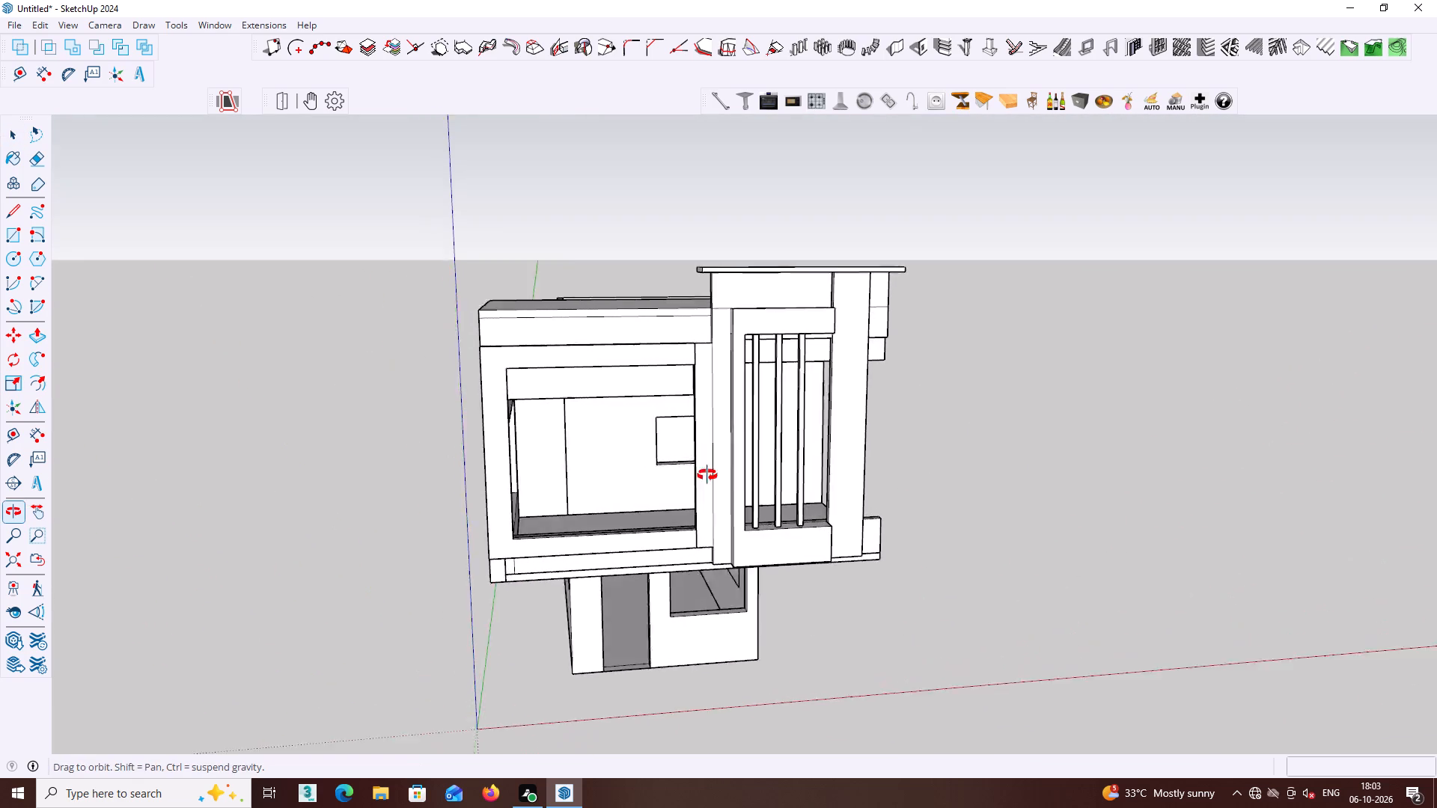
pyautogui.moveTo(707, 475); pyautogui.dragTo(673, 471, button='middle')
pyautogui.keyDown('shift'); pyautogui.moveTo(718, 449); pyautogui.dragTo(605, 448, button='middle'); pyautogui.keyUp('shift')
pyautogui.moveTo(708, 446); pyautogui.dragTo(710, 373, button='middle')
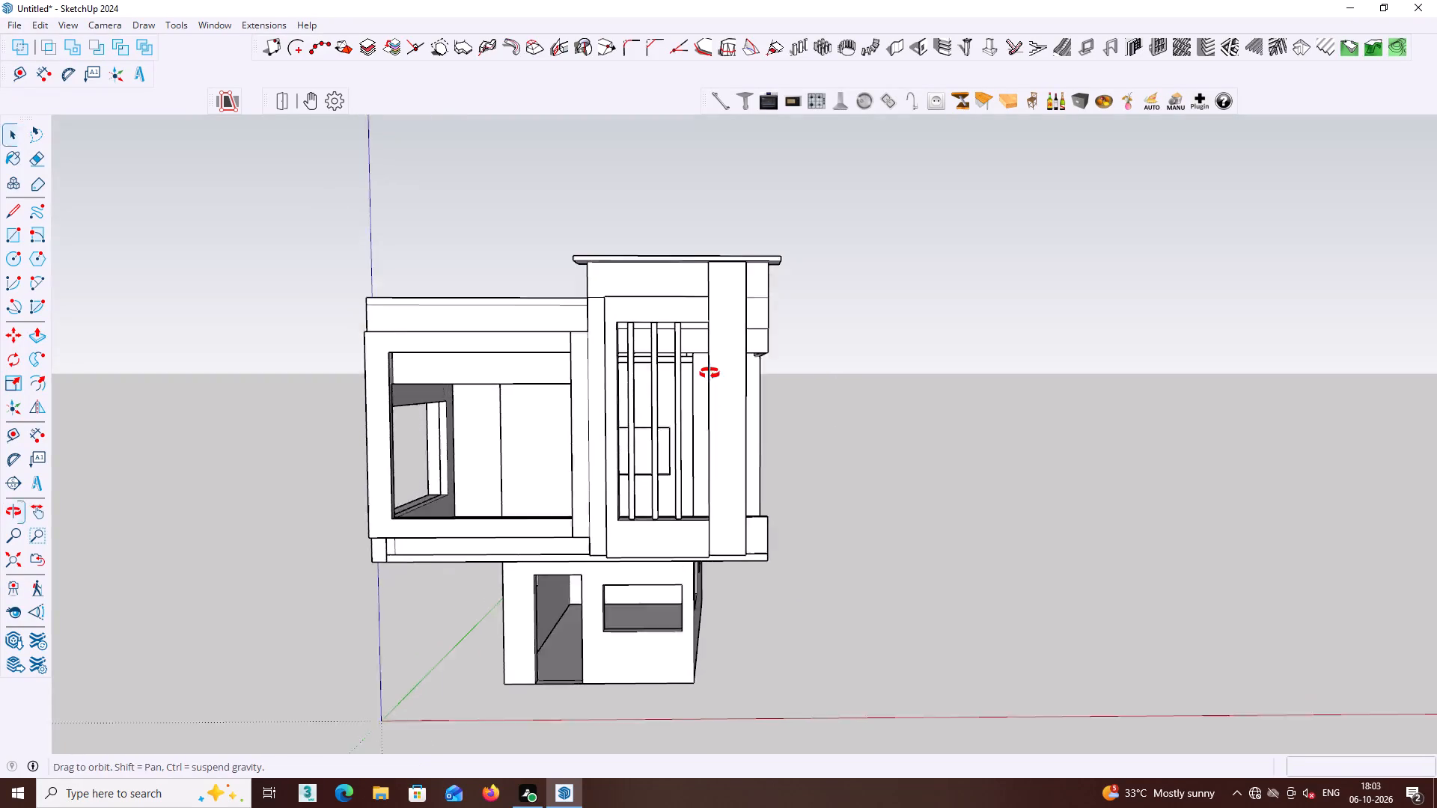
pyautogui.moveTo(710, 373); pyautogui.dragTo(710, 359, button='middle')
pyautogui.scroll(2, 698, 441)
pyautogui.moveTo(688, 463); pyautogui.dragTo(700, 572, button='middle')
pyautogui.moveTo(681, 548); pyautogui.dragTo(688, 631, button='middle')
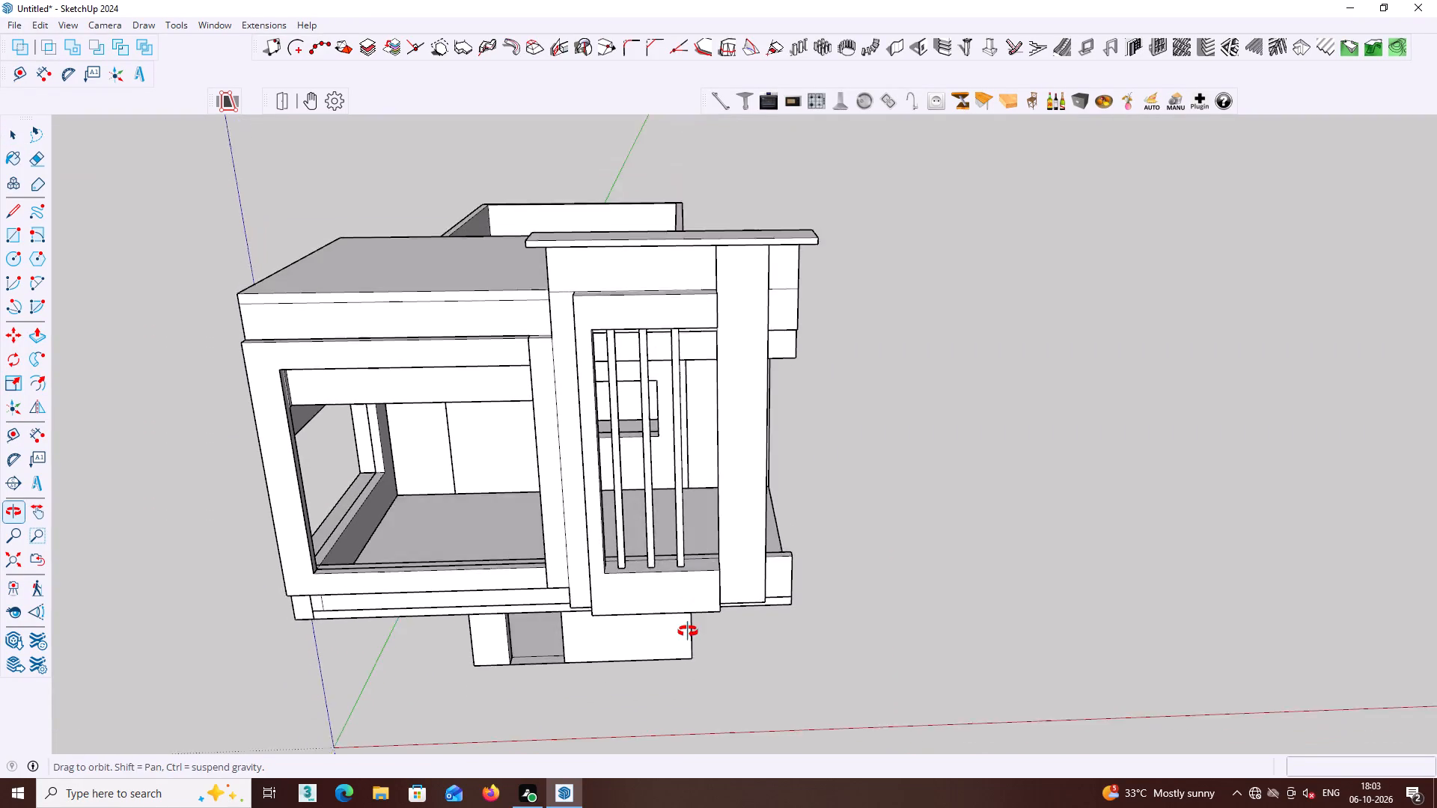
pyautogui.moveTo(688, 631); pyautogui.dragTo(686, 635, button='middle')
# Delete the two tower bars farther from the large front opening, keeping only the bar nearest to it.
pyautogui.scroll(6, 677, 574)
pyautogui.click(682, 553)
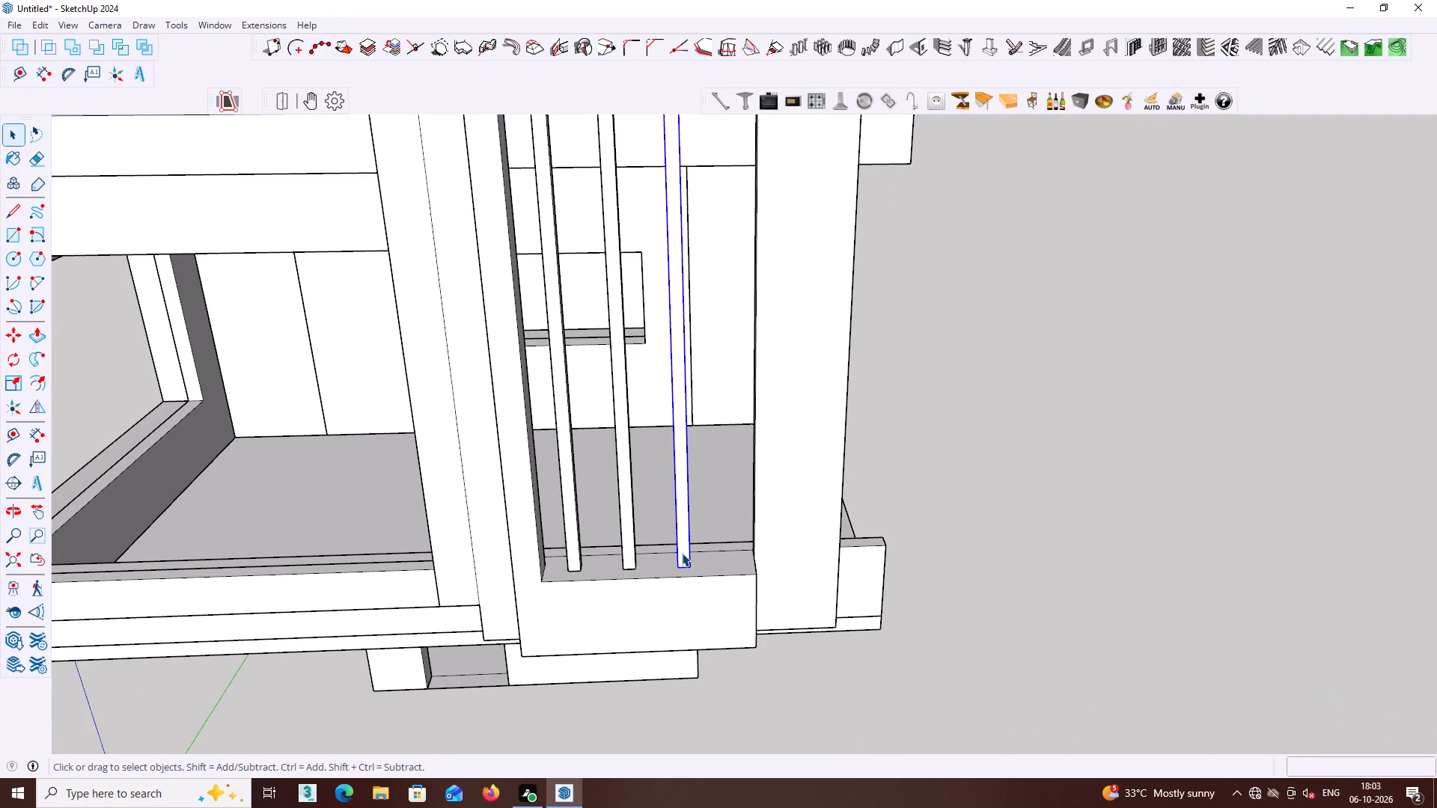
pyautogui.press('Delete')
pyautogui.click(631, 557)
pyautogui.press('Delete')
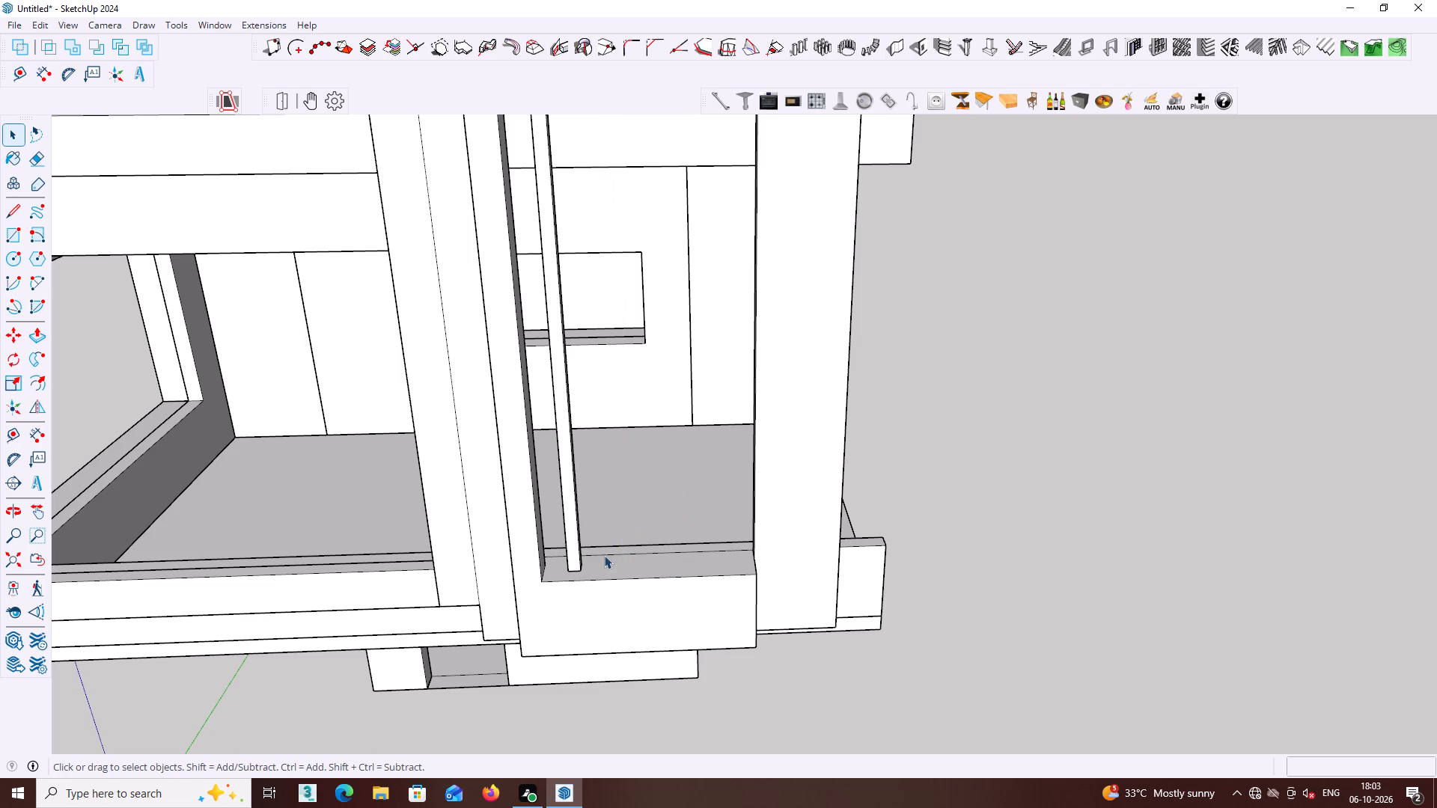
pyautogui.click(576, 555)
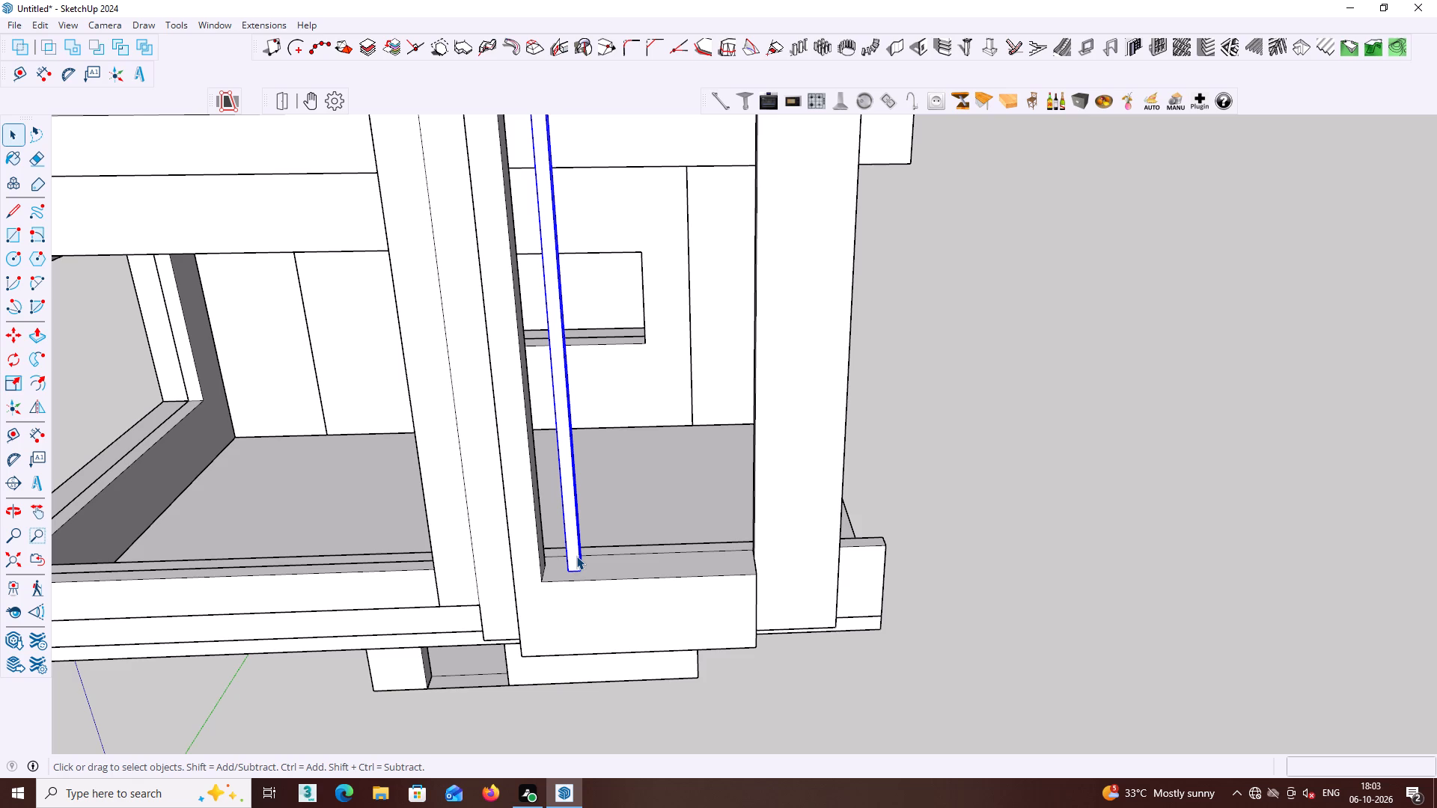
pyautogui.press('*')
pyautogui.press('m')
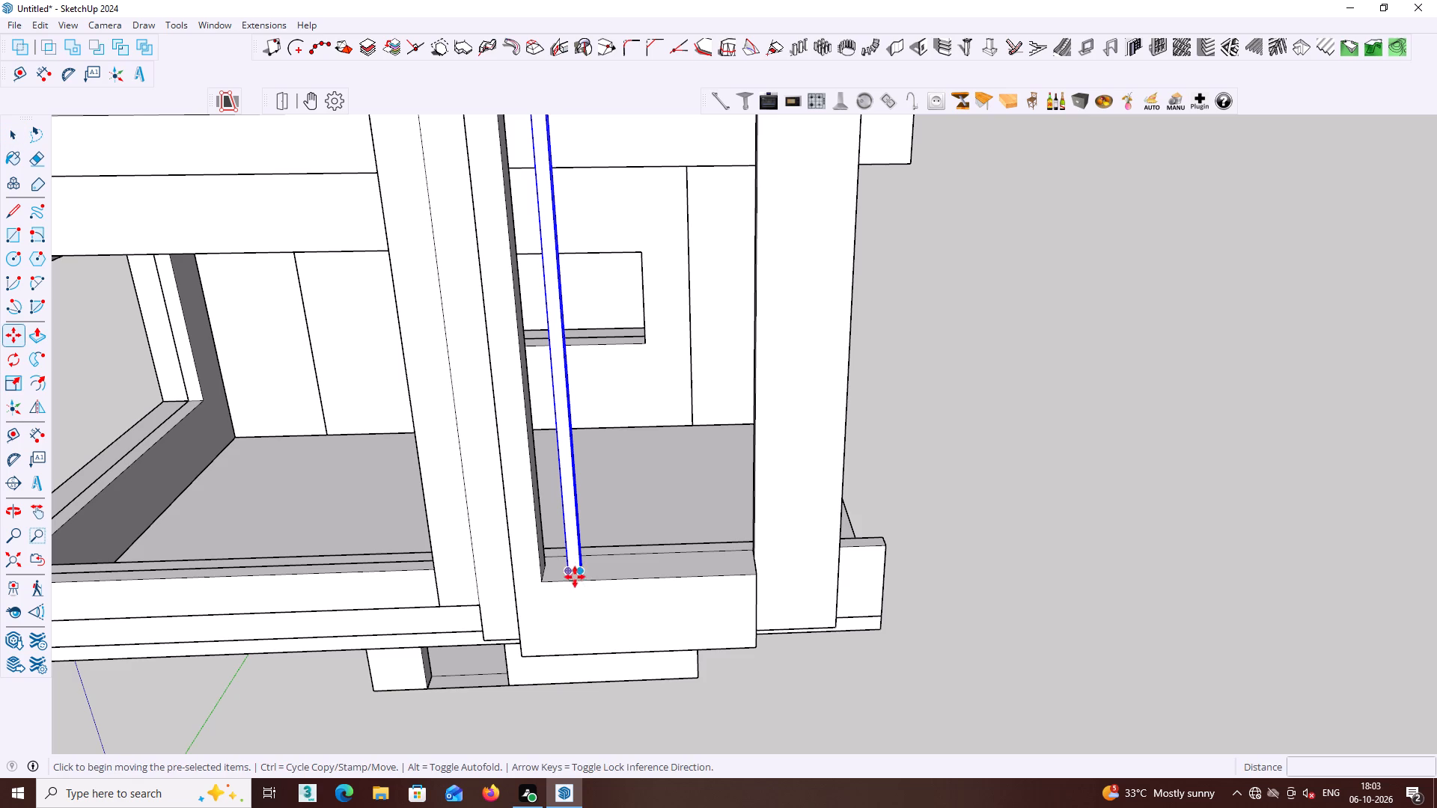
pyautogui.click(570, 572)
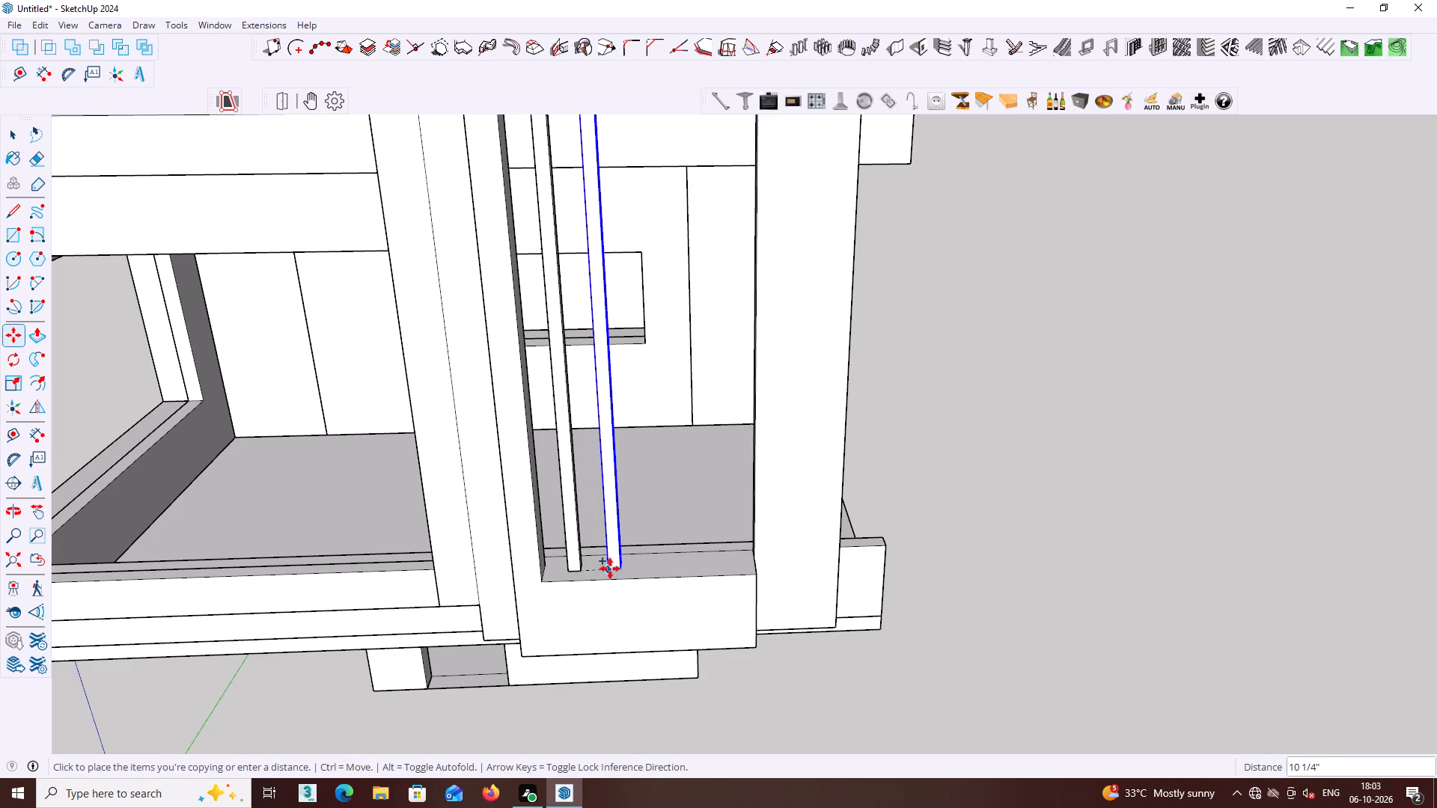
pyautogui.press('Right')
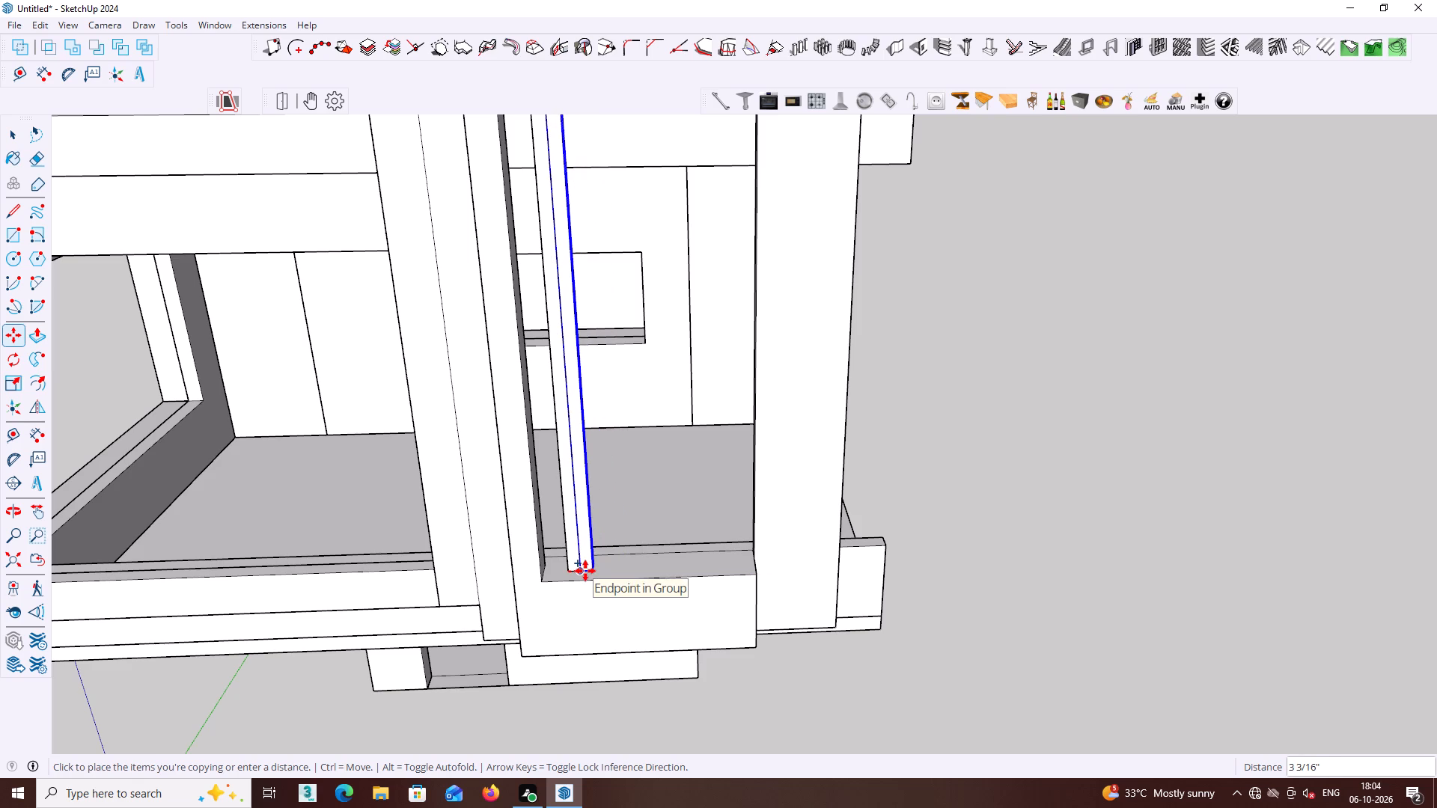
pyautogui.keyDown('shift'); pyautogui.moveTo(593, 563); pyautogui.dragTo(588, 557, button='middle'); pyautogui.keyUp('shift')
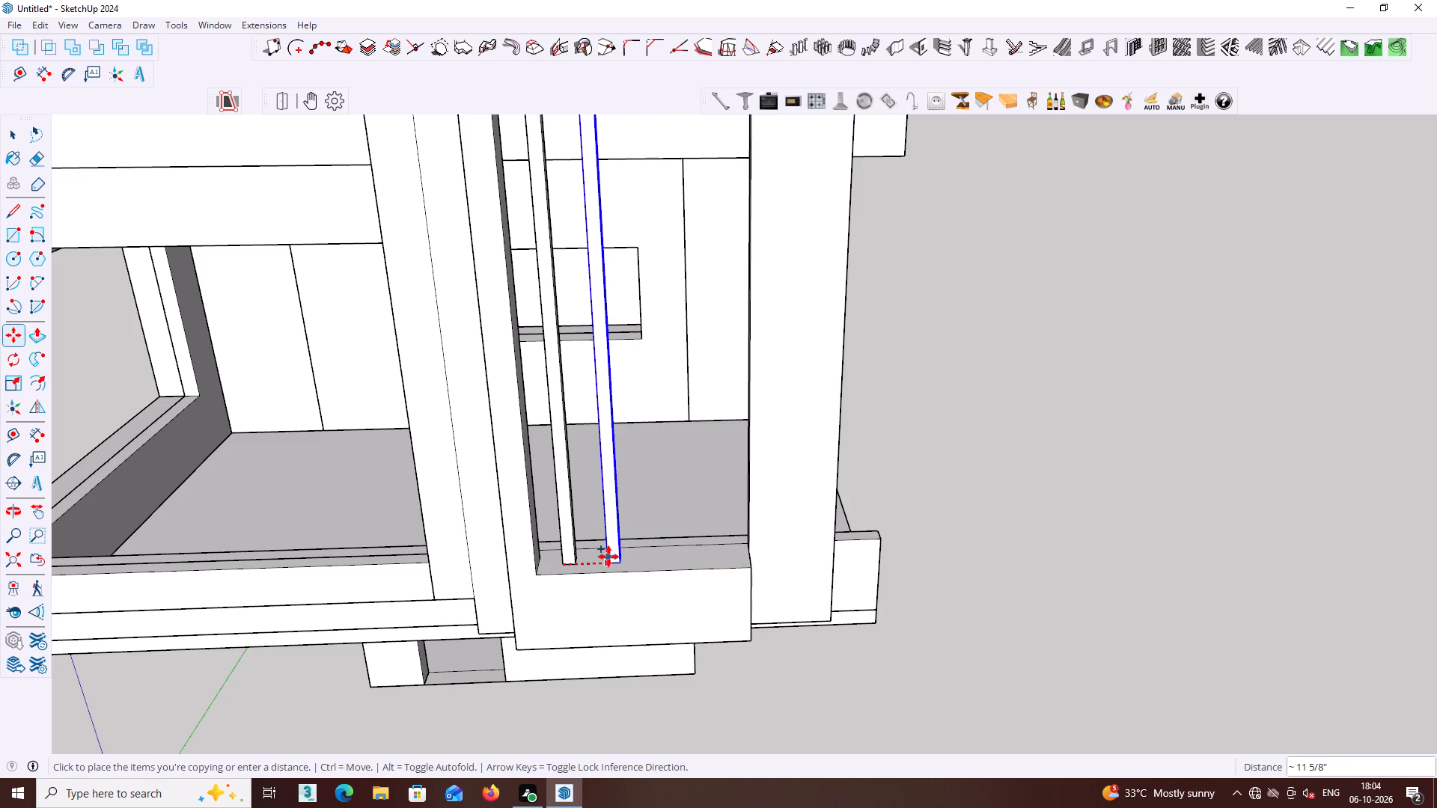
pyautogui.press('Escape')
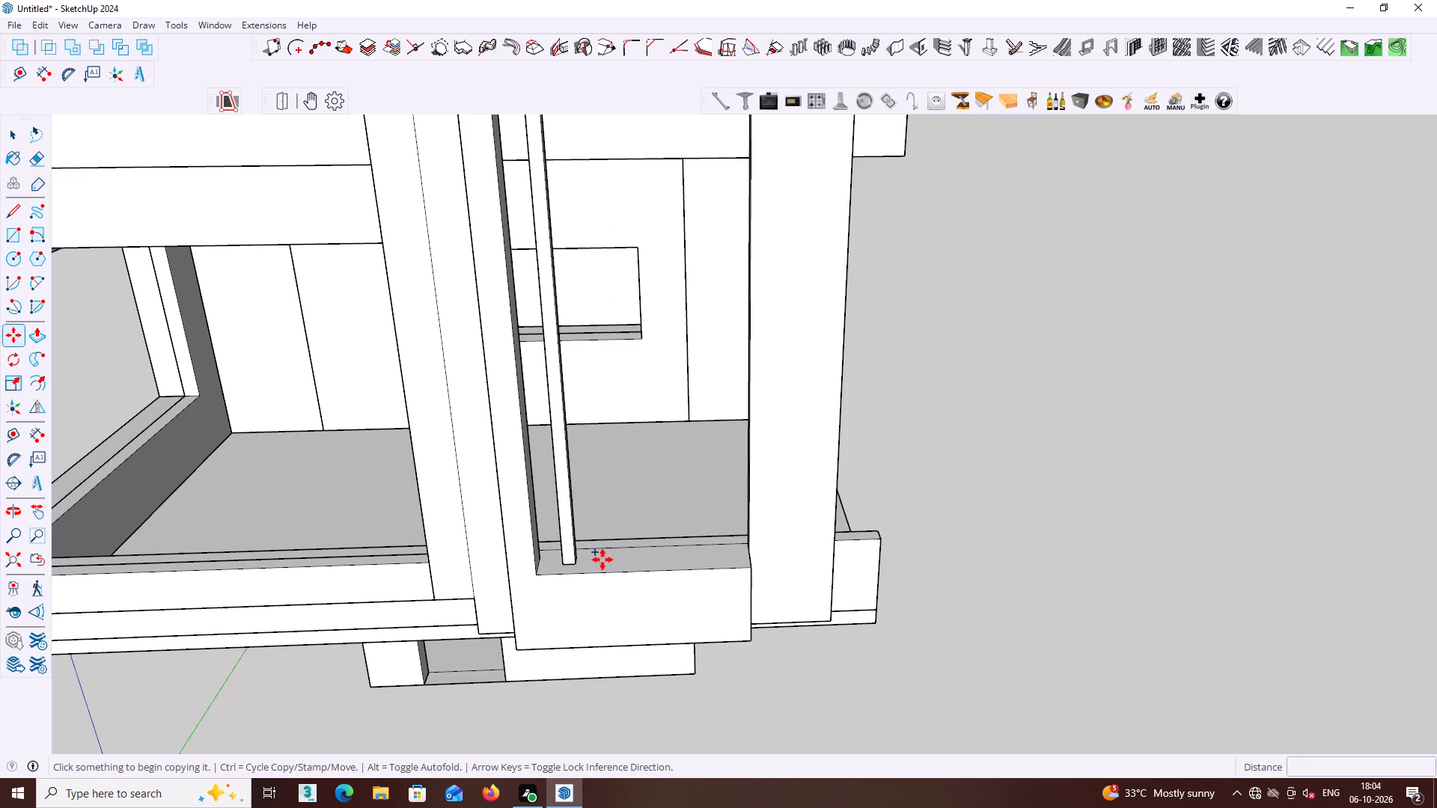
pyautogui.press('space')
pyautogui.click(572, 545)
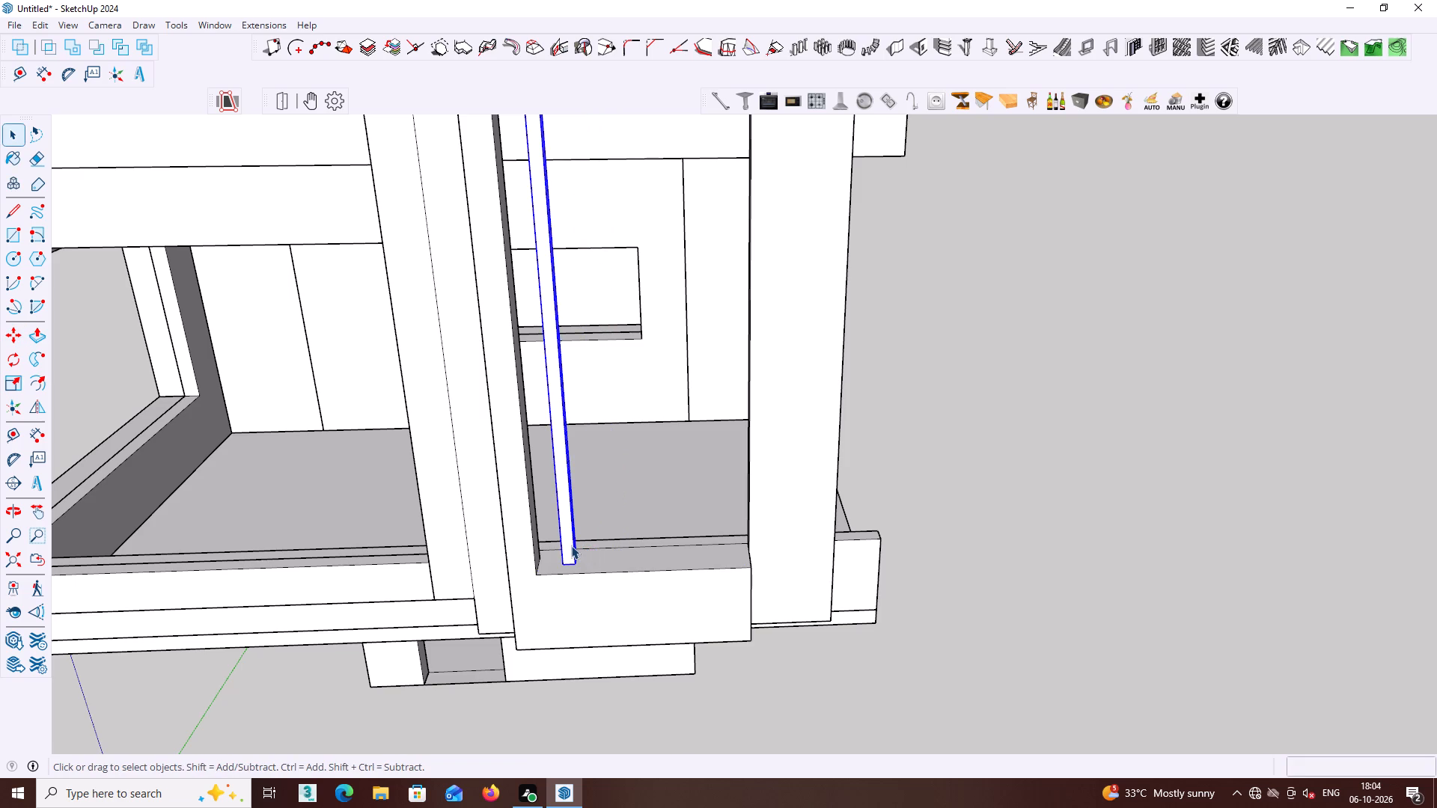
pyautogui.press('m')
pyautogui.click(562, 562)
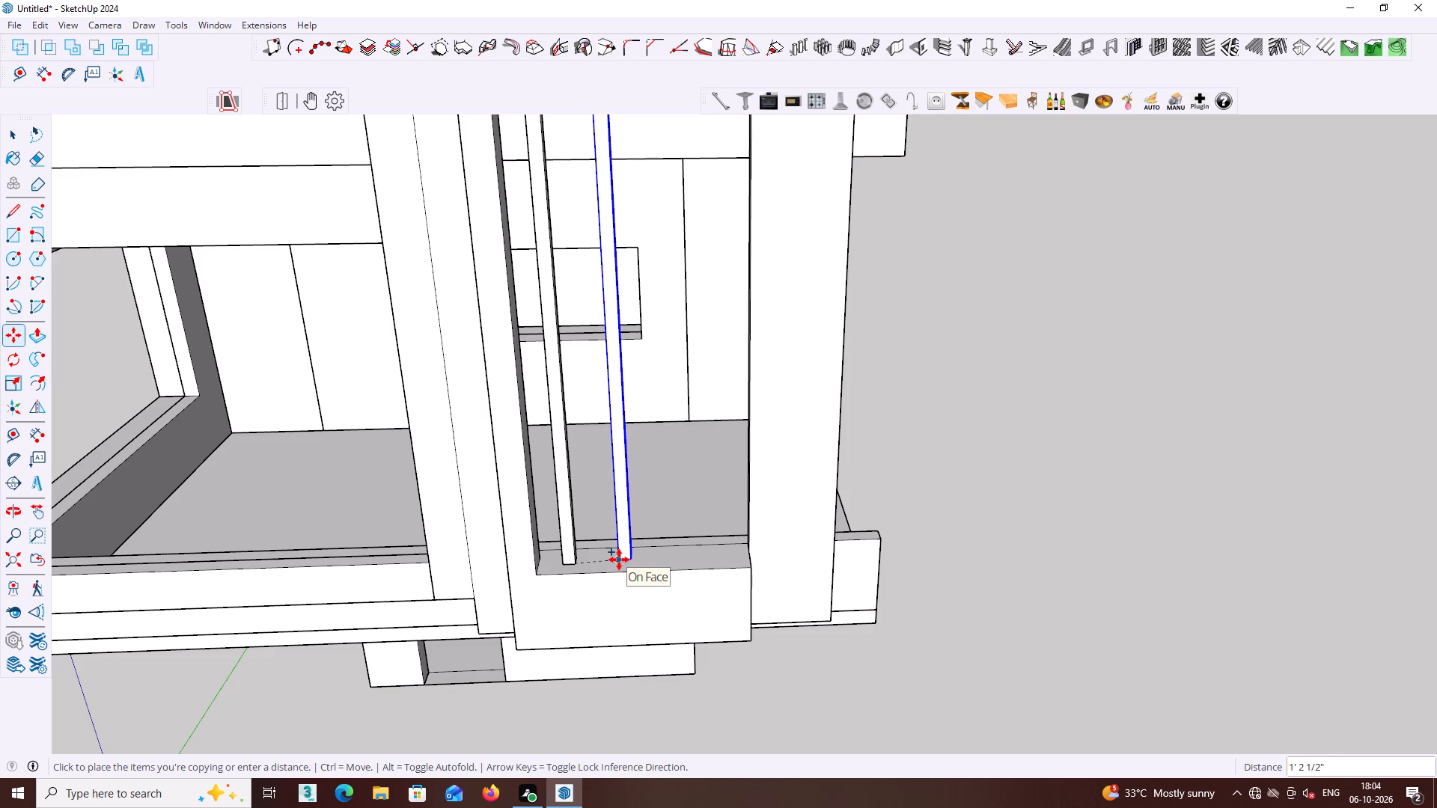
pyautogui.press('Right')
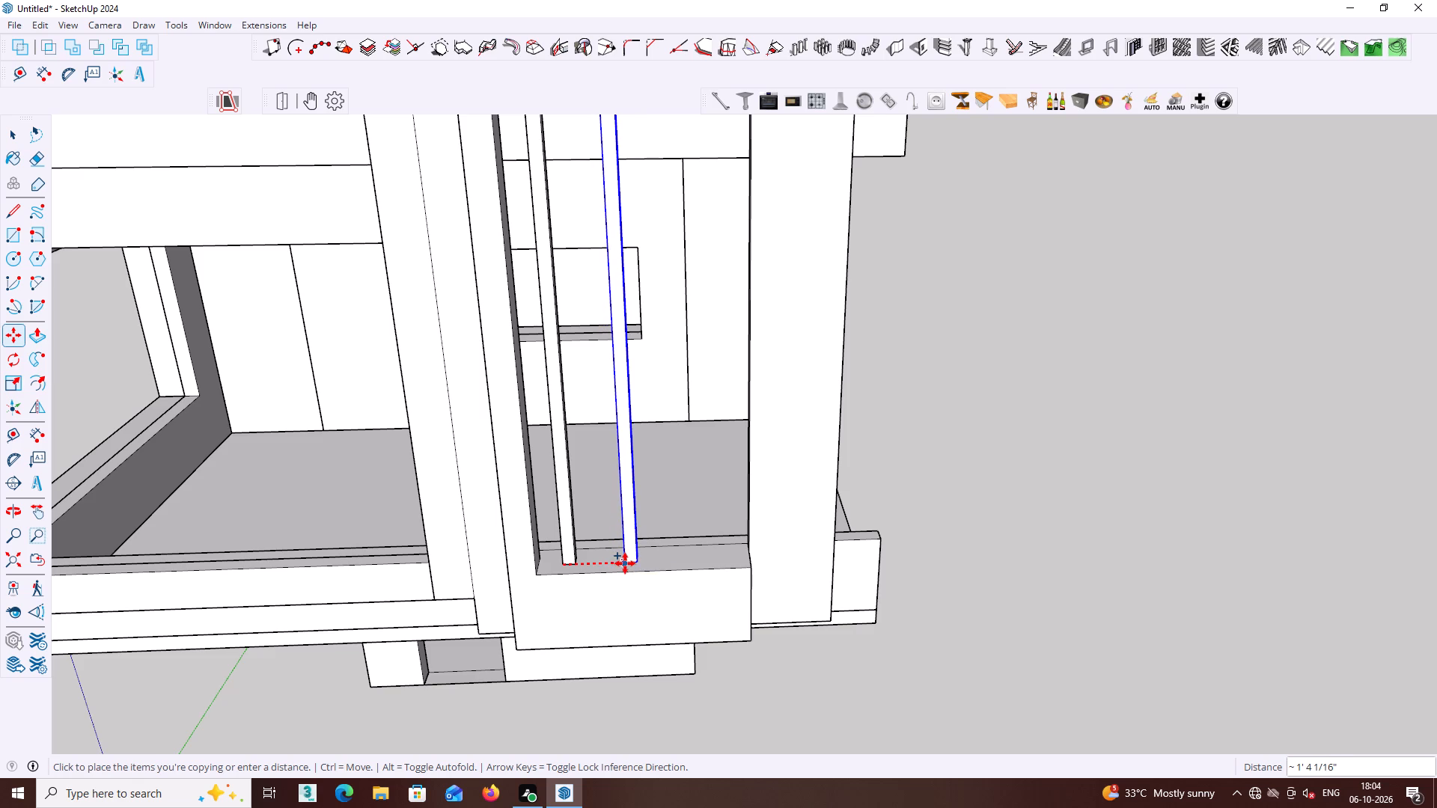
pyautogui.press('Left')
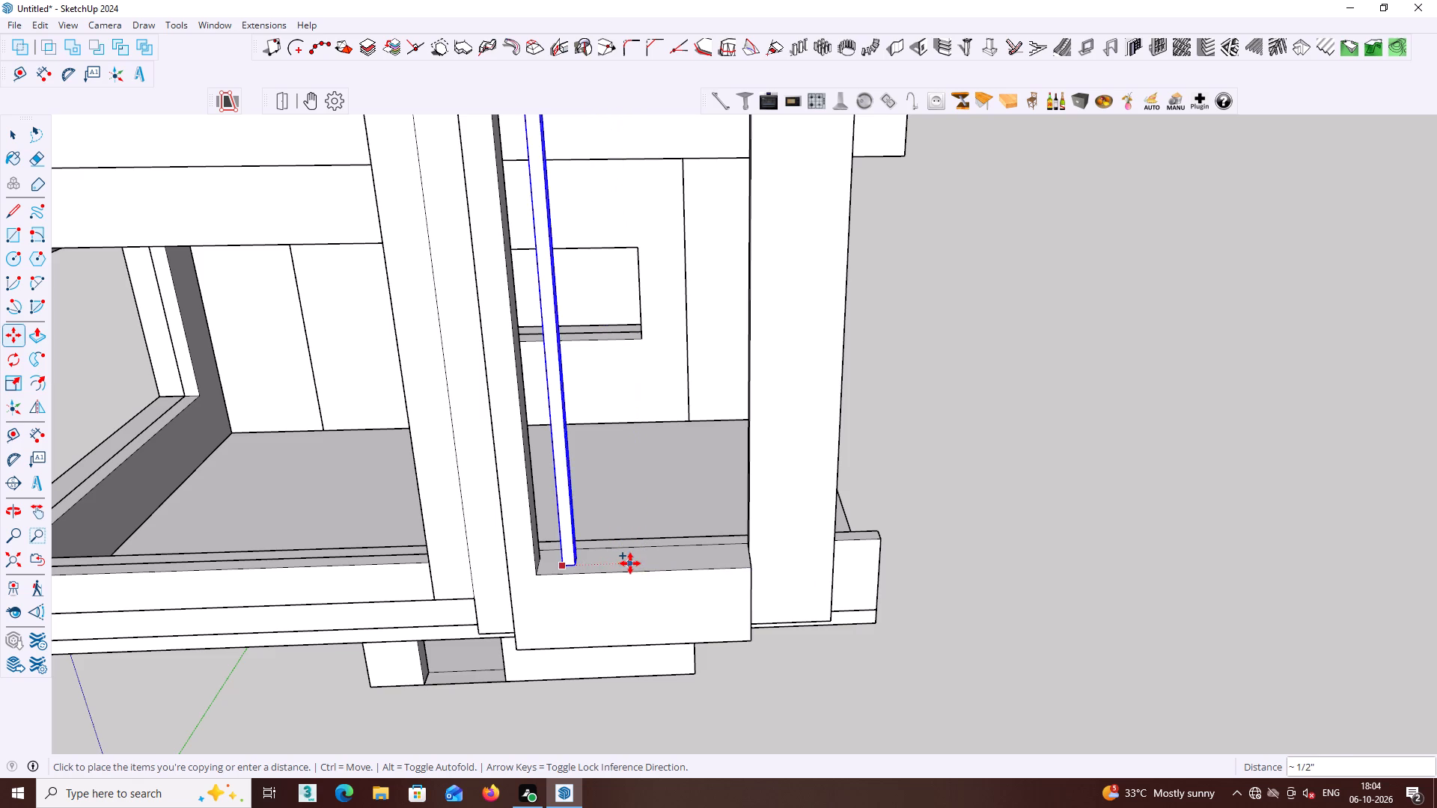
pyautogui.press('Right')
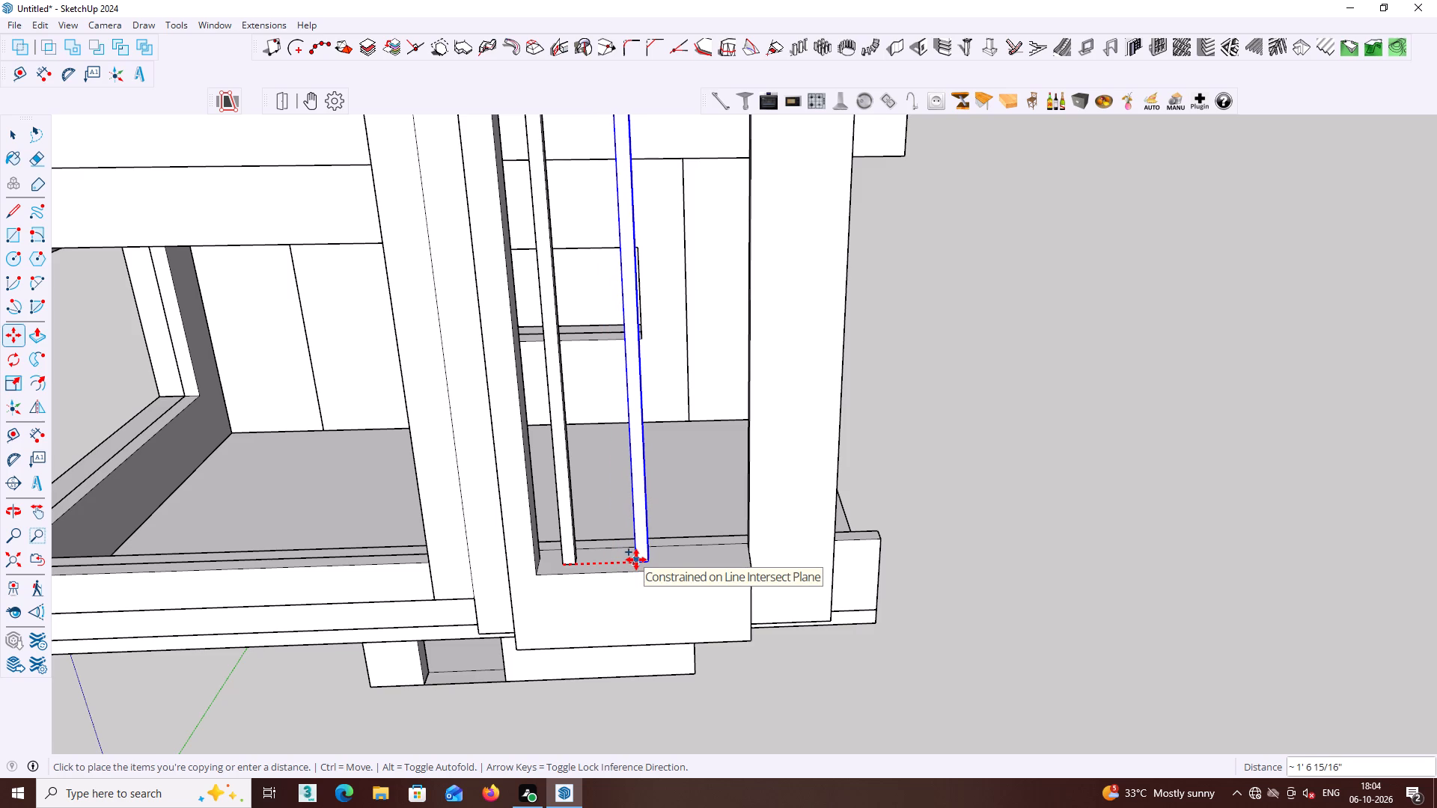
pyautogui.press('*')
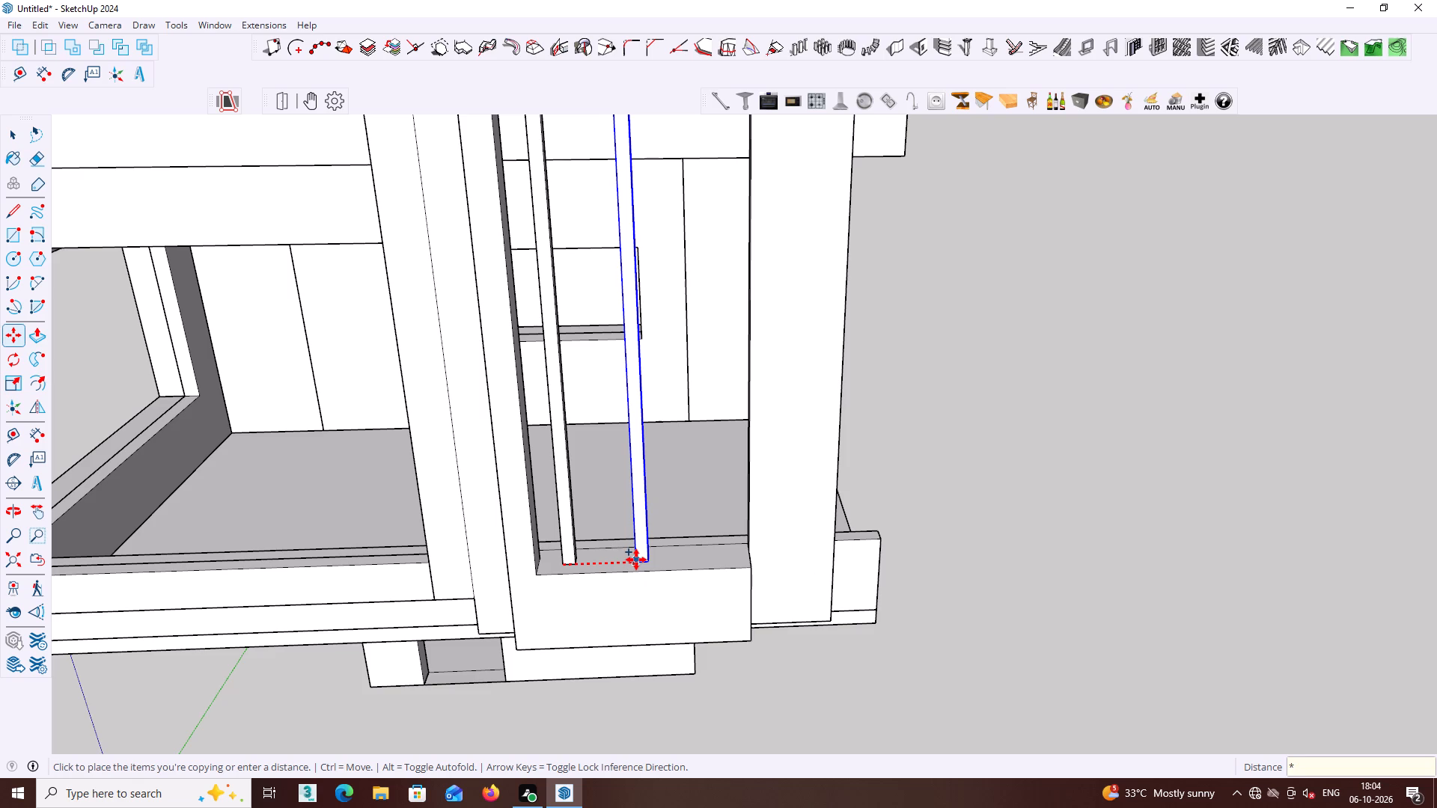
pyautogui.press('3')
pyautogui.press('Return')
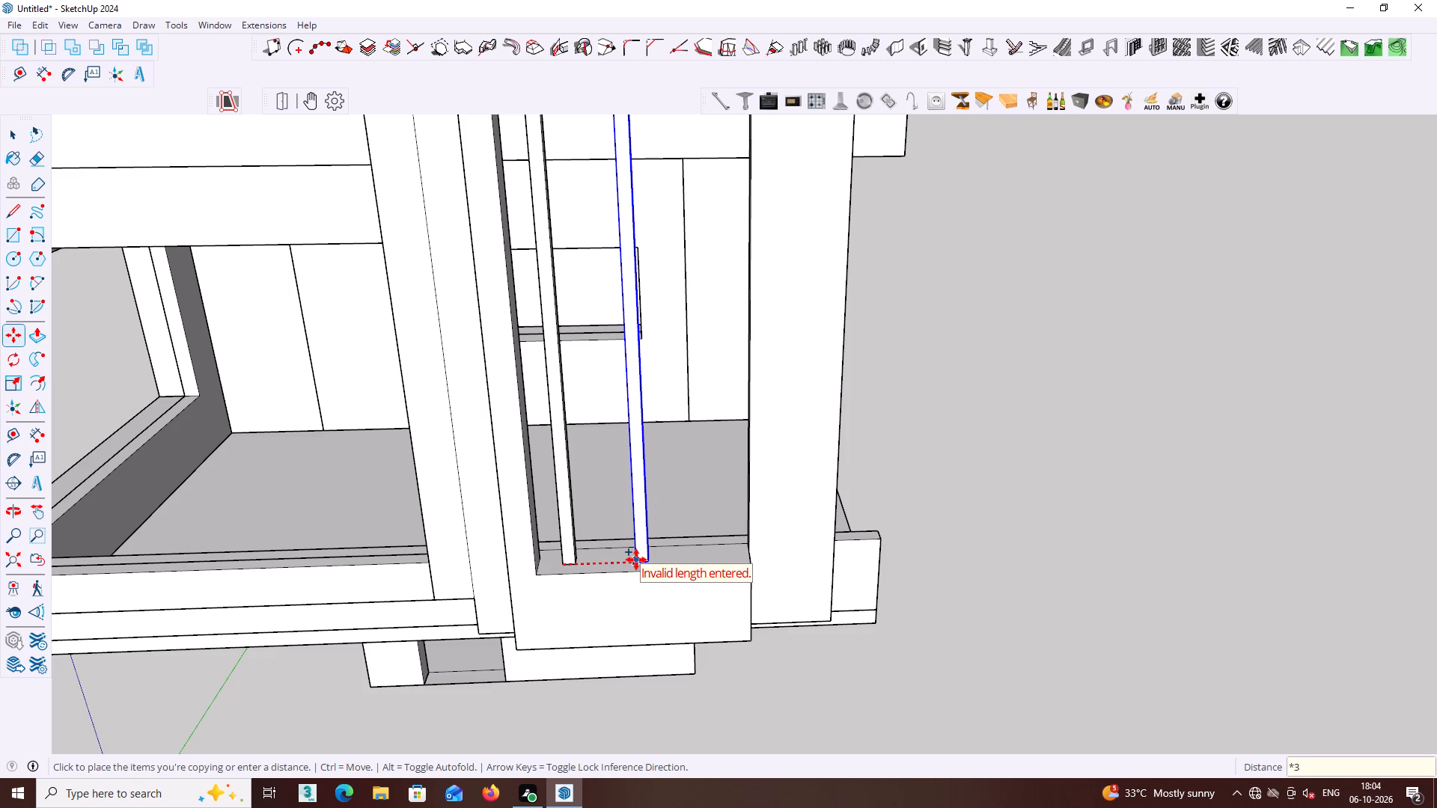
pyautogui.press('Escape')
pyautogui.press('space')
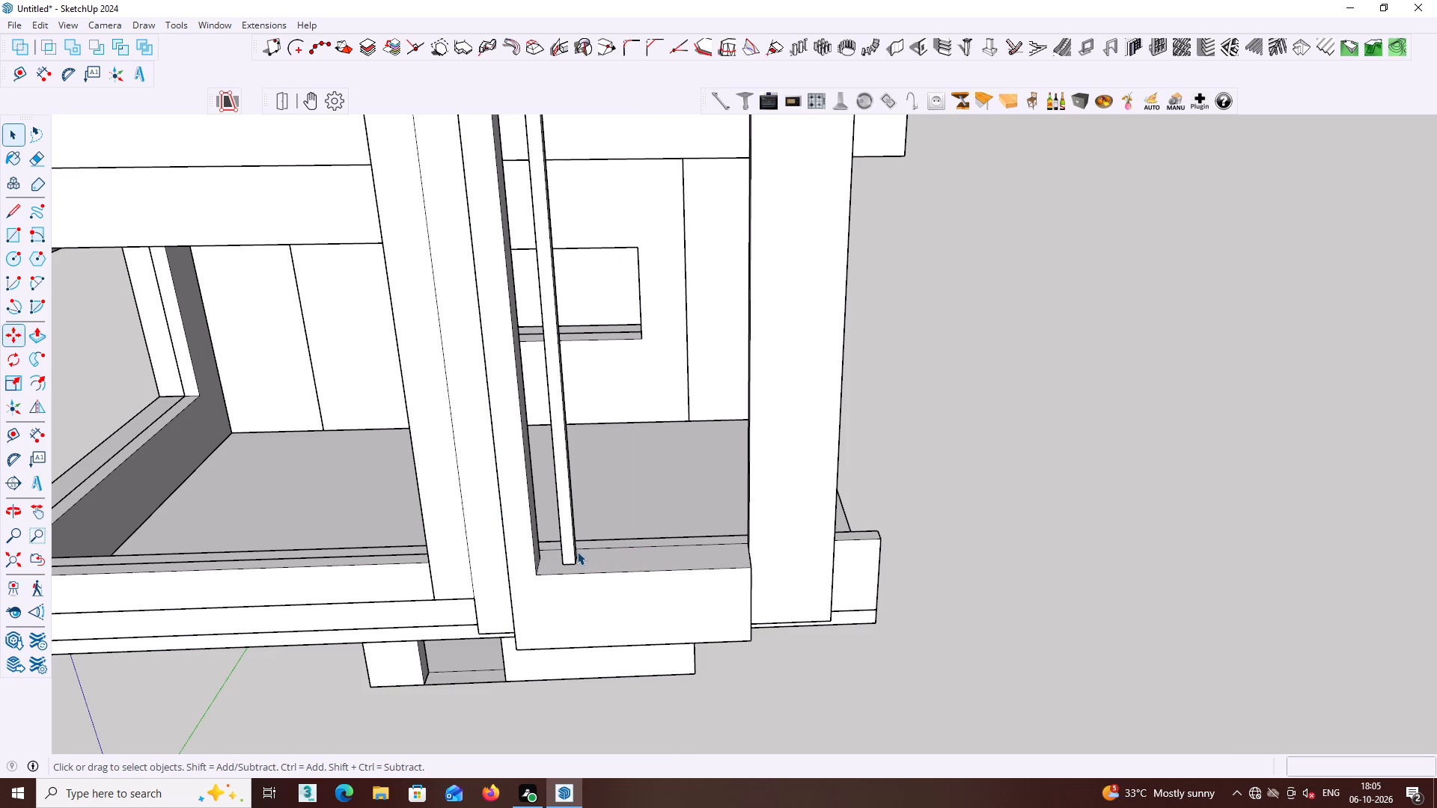
# Copy the remaining tower bar about 1' 13/16" along the red axis away from the large front opening, and multiply it to three copies.
pyautogui.click(570, 549)
pyautogui.press('m')
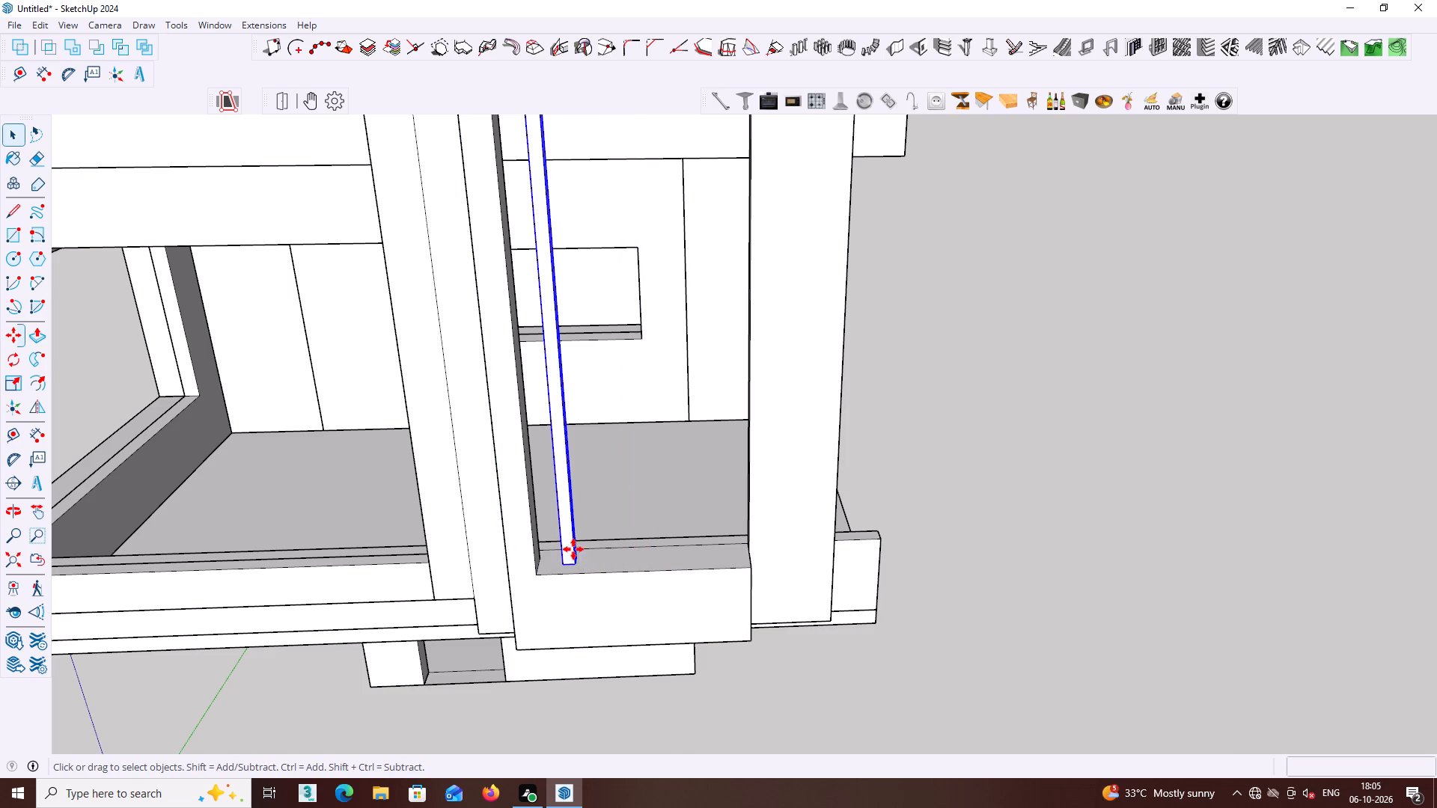
pyautogui.click(561, 564)
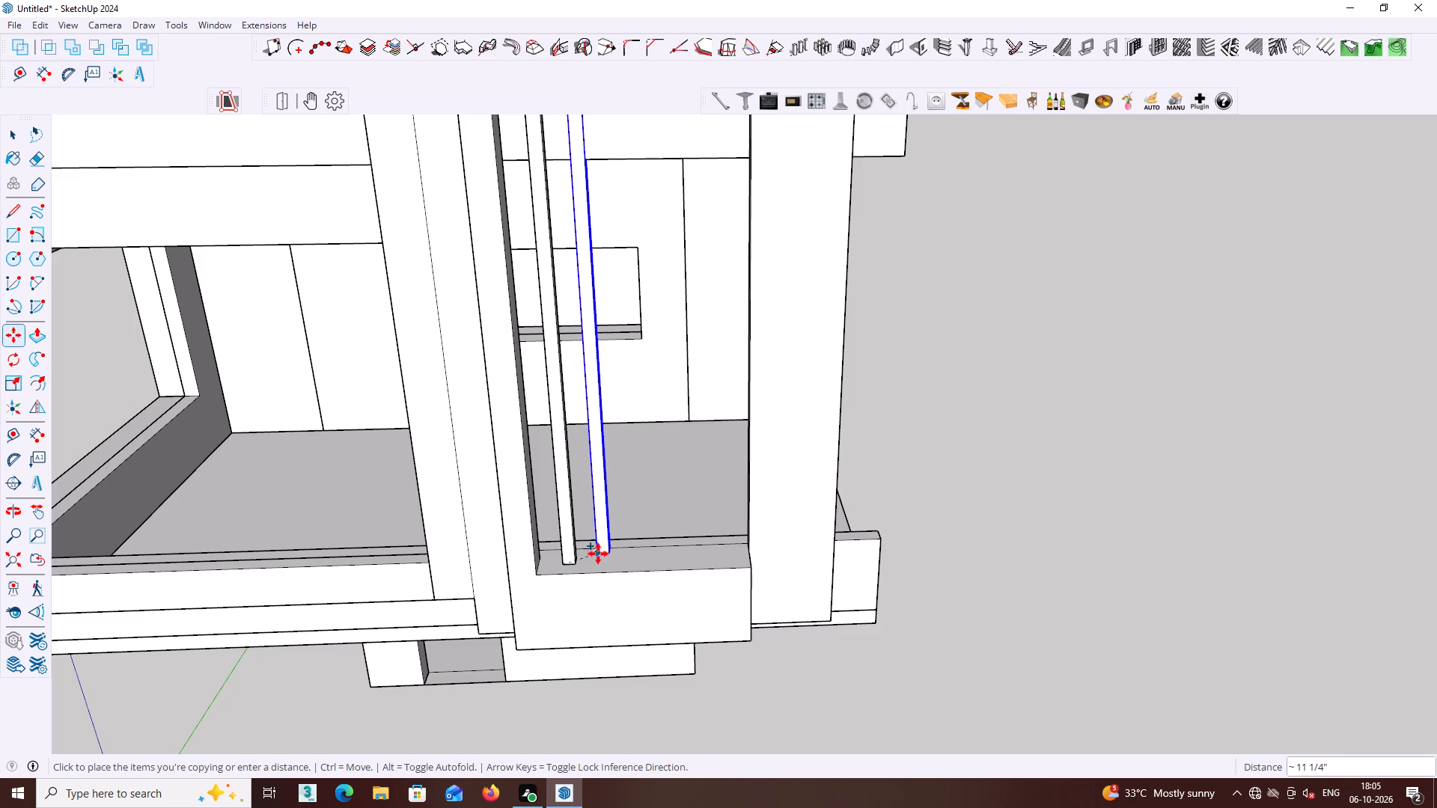
pyautogui.scroll(2, 616, 560)
pyautogui.press('Right')
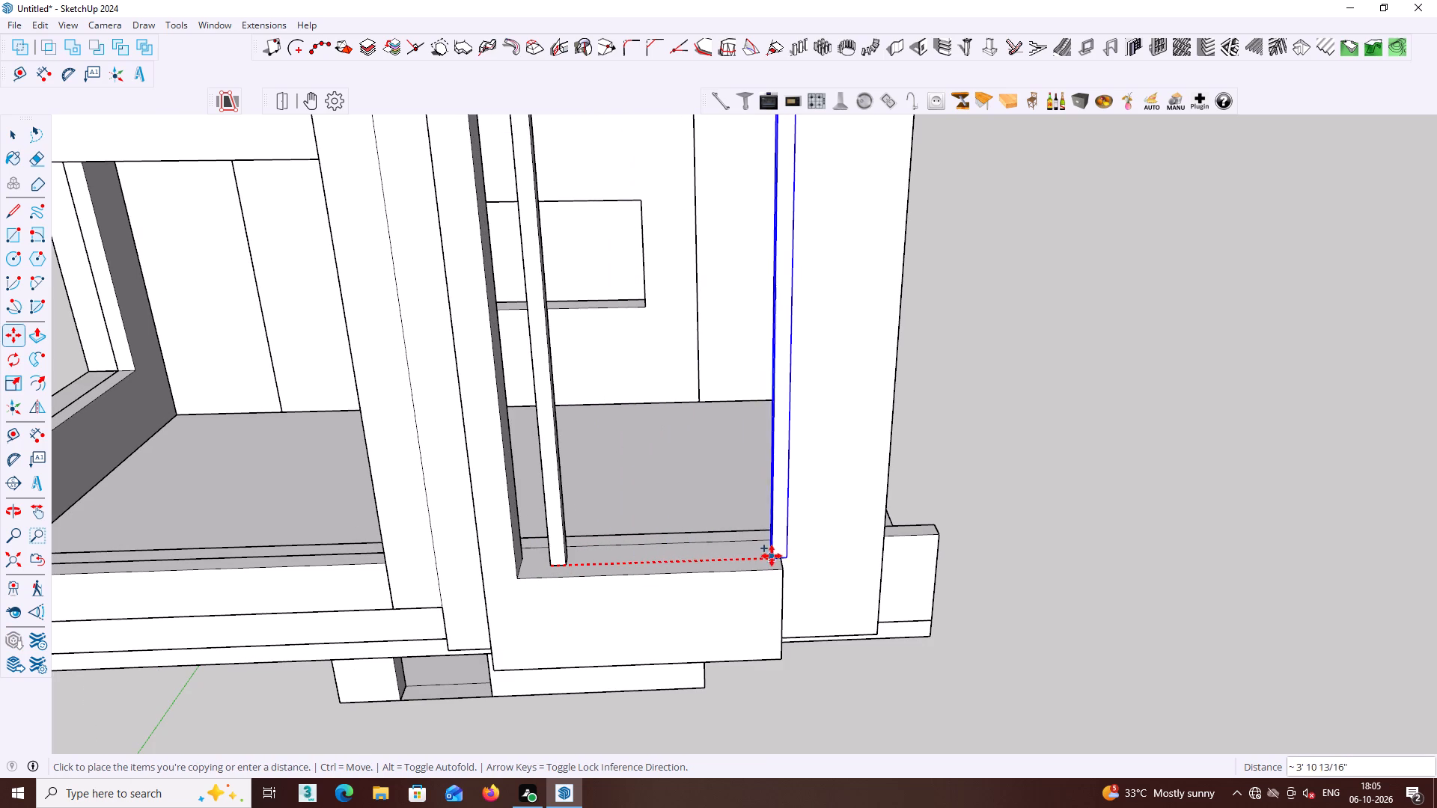
pyautogui.click(612, 560)
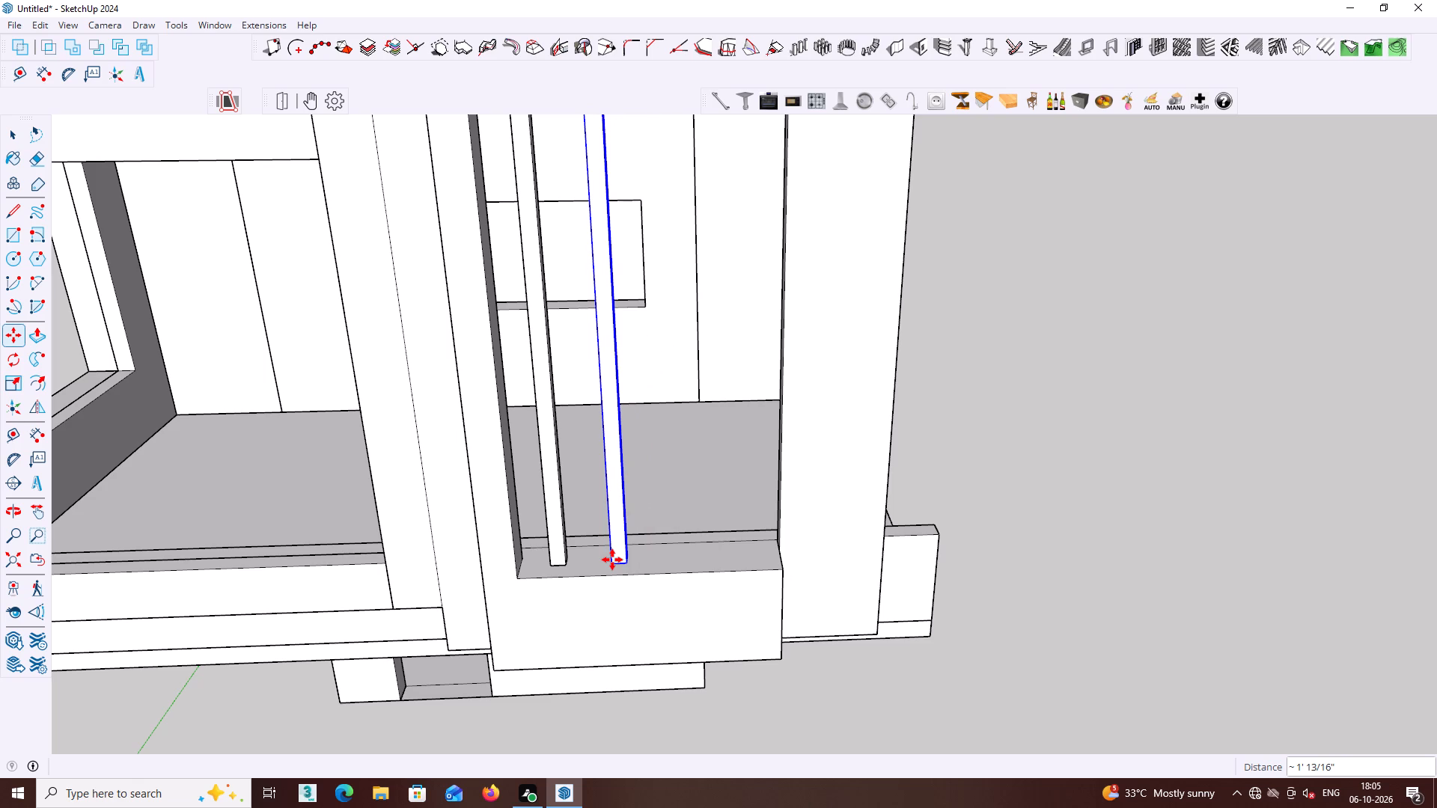
pyautogui.press('*')
pyautogui.press('3')
pyautogui.press('Return')
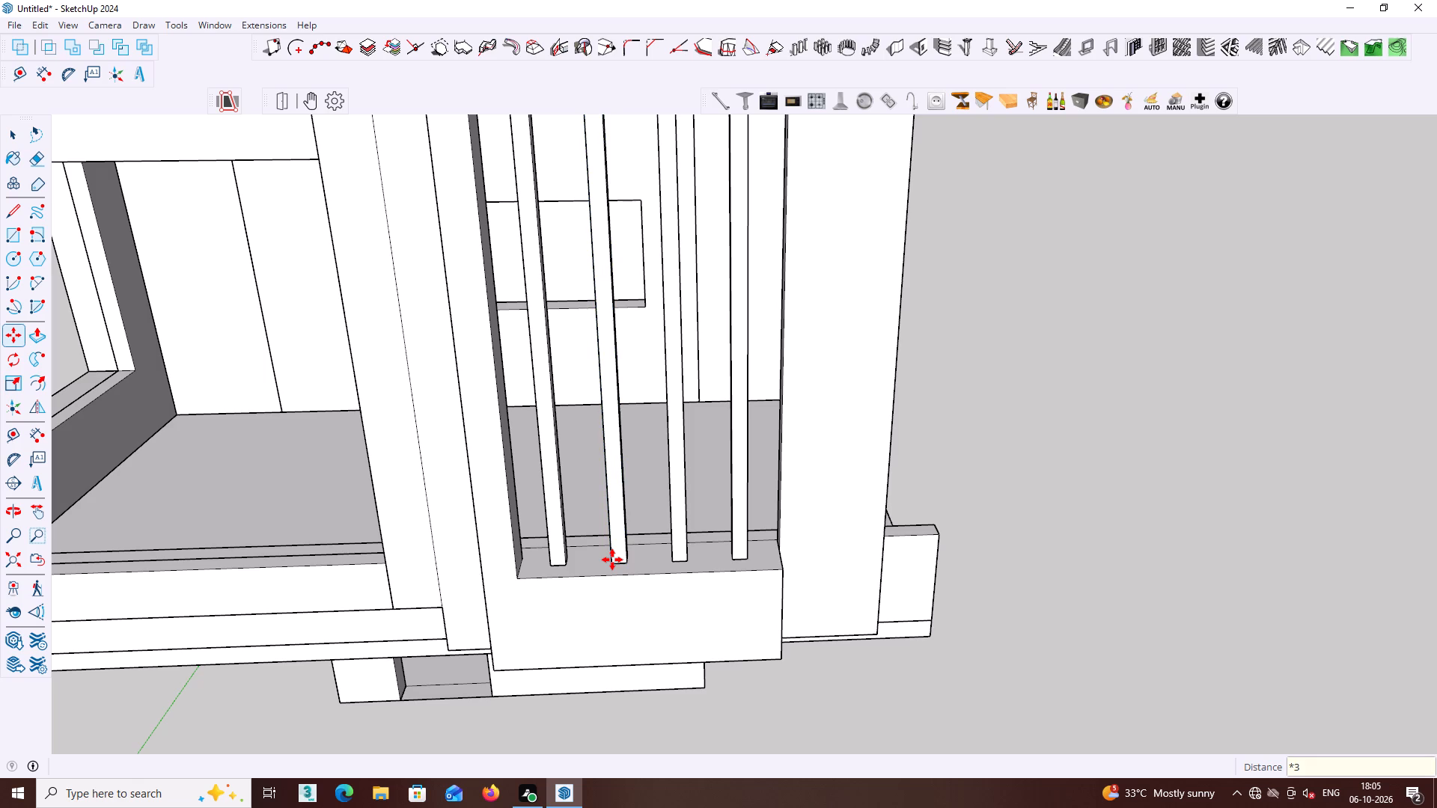
pyautogui.press('space')
# Examine the tower's vertical bars from the front, the corner and above, checking how evenly they fill the opening.
pyautogui.scroll(-3, 621, 568)
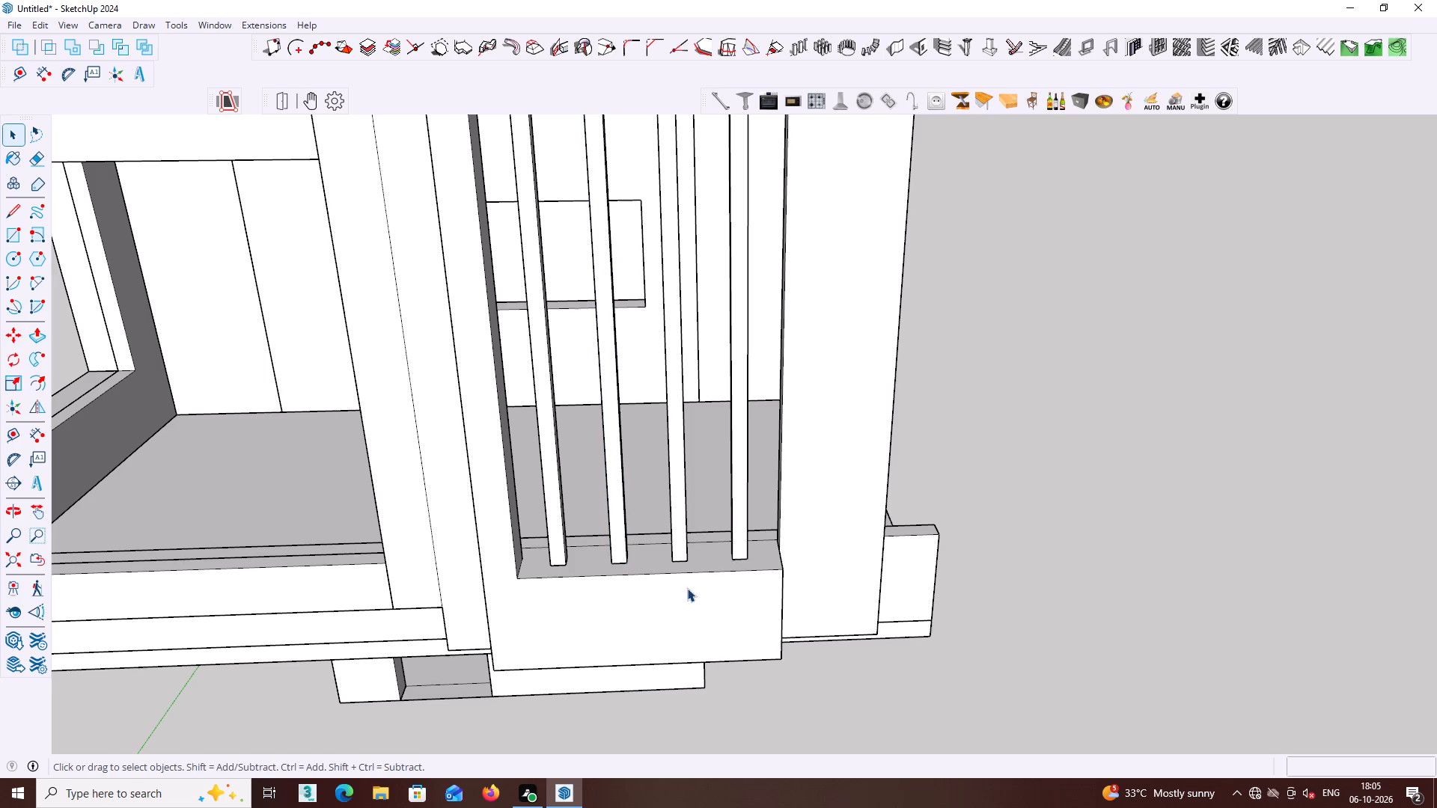
pyautogui.scroll(-2, 687, 588)
pyautogui.moveTo(688, 618); pyautogui.dragTo(717, 477, button='middle')
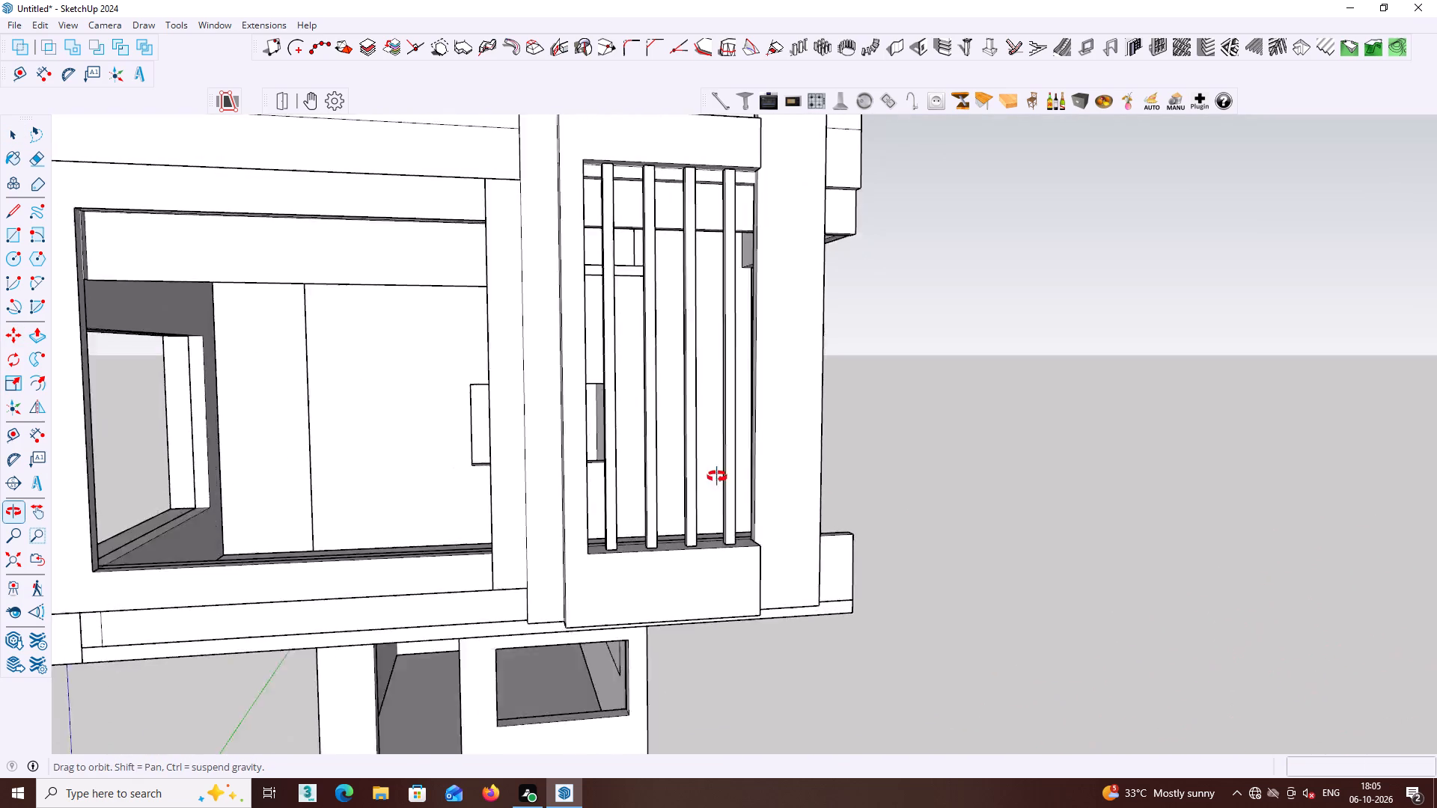
pyautogui.moveTo(717, 477); pyautogui.dragTo(199, 492, button='middle')
pyautogui.scroll(-2, 199, 492)
pyautogui.moveTo(371, 514); pyautogui.dragTo(610, 548, button='middle')
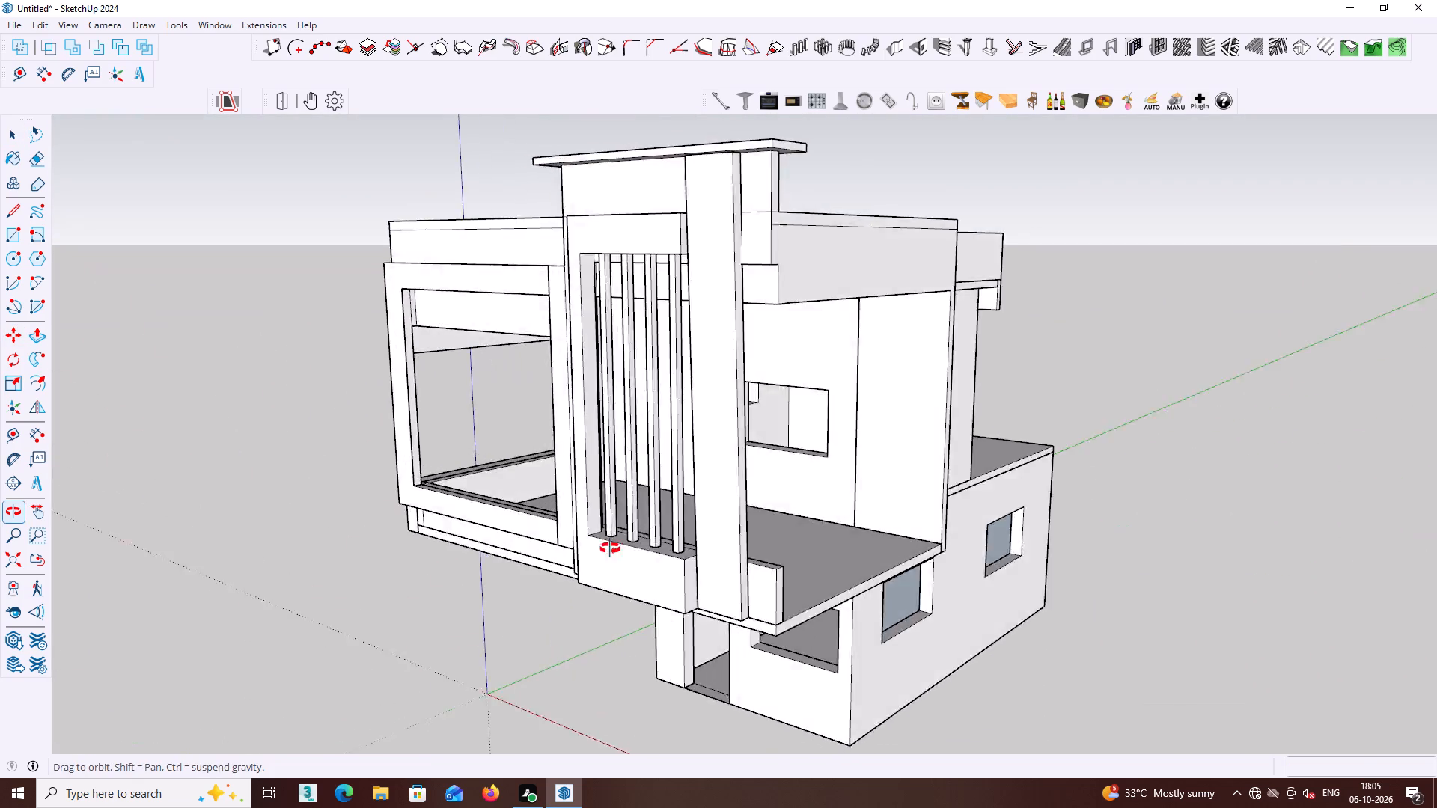
pyautogui.moveTo(610, 548); pyautogui.dragTo(735, 544, button='middle')
pyautogui.moveTo(744, 530); pyautogui.dragTo(563, 474, button='middle')
pyautogui.moveTo(562, 479); pyautogui.dragTo(619, 521, button='middle')
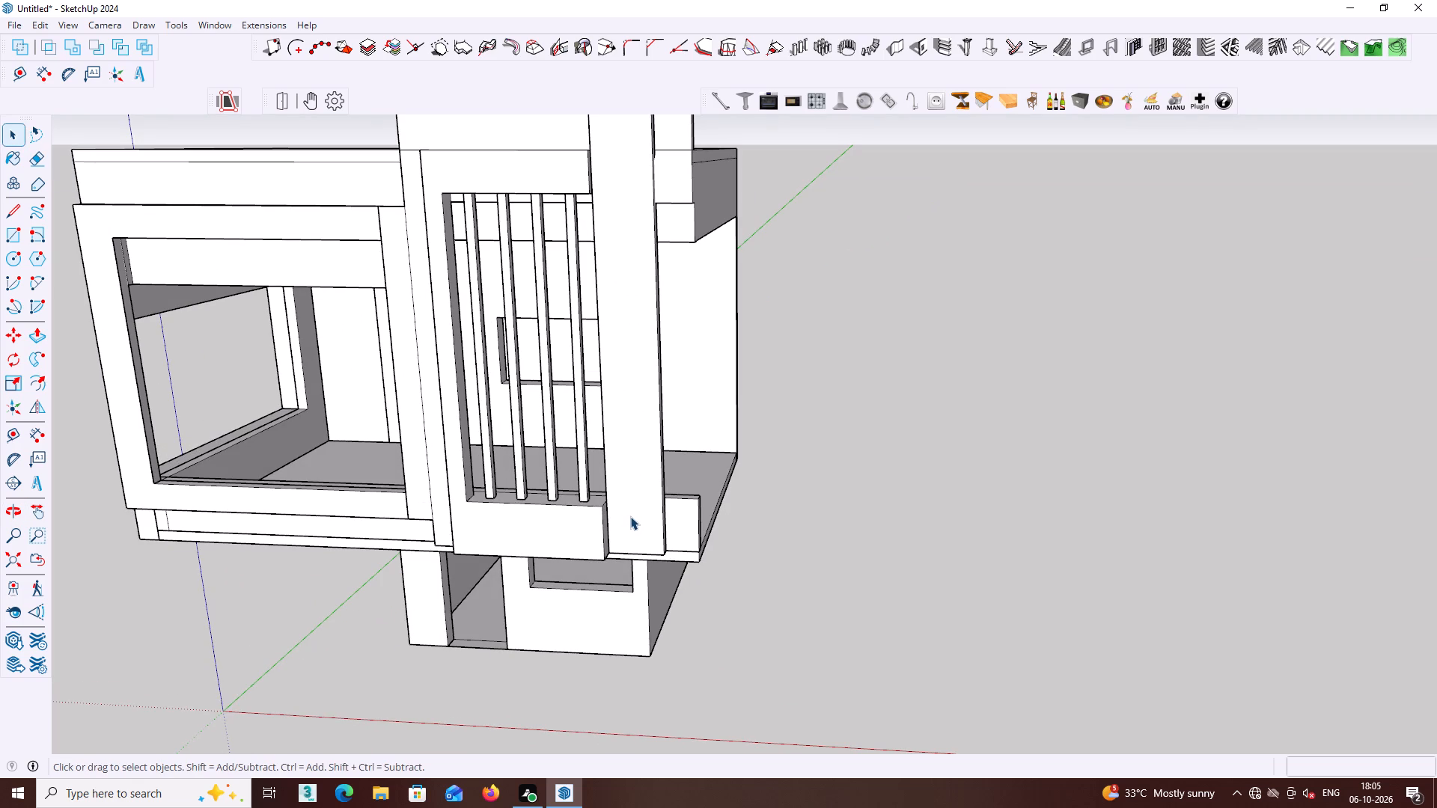
pyautogui.moveTo(602, 500); pyautogui.dragTo(827, 479, button='middle')
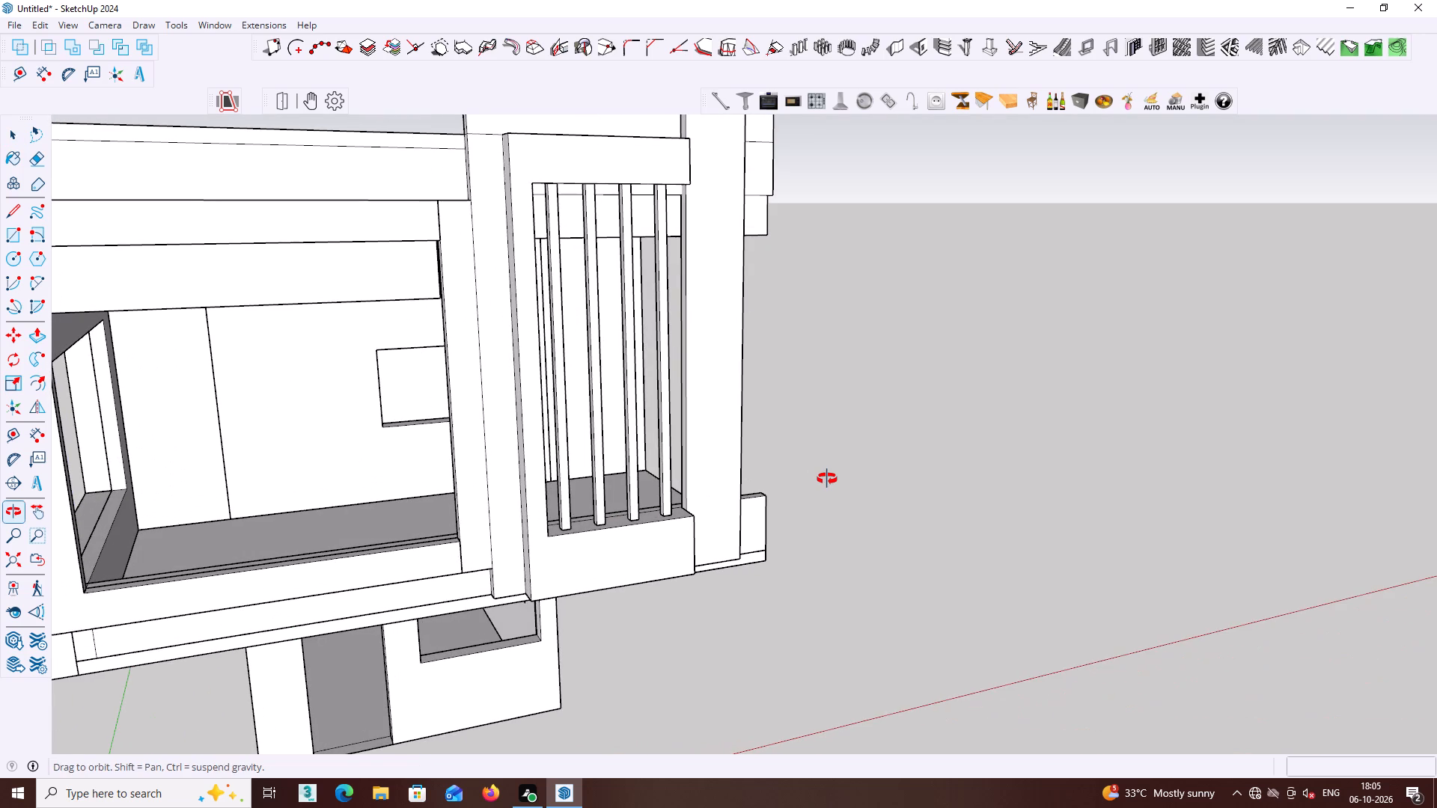
pyautogui.moveTo(827, 479); pyautogui.dragTo(754, 474, button='middle')
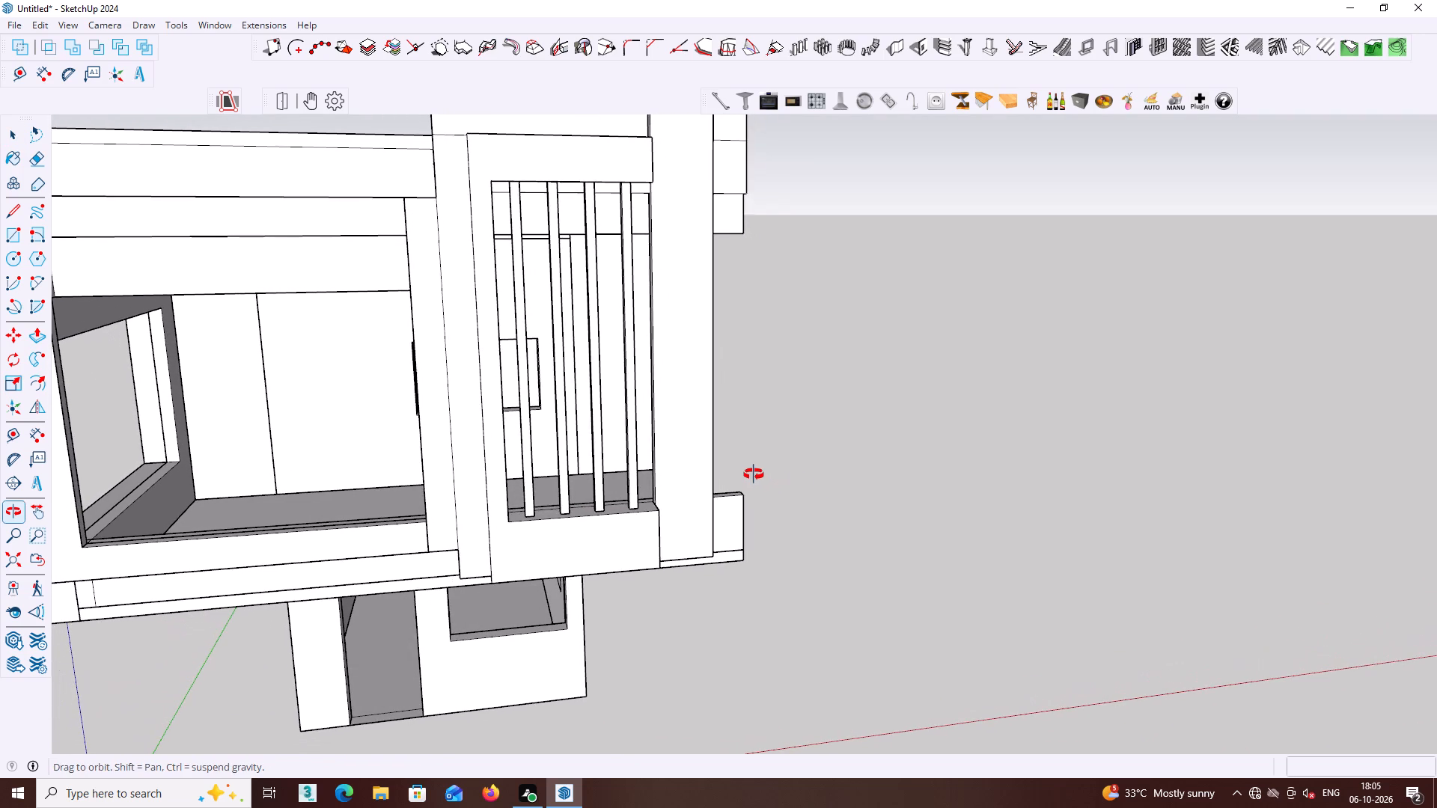
pyautogui.moveTo(754, 474); pyautogui.dragTo(724, 469, button='middle')
pyautogui.moveTo(602, 453); pyautogui.dragTo(599, 506, button='middle')
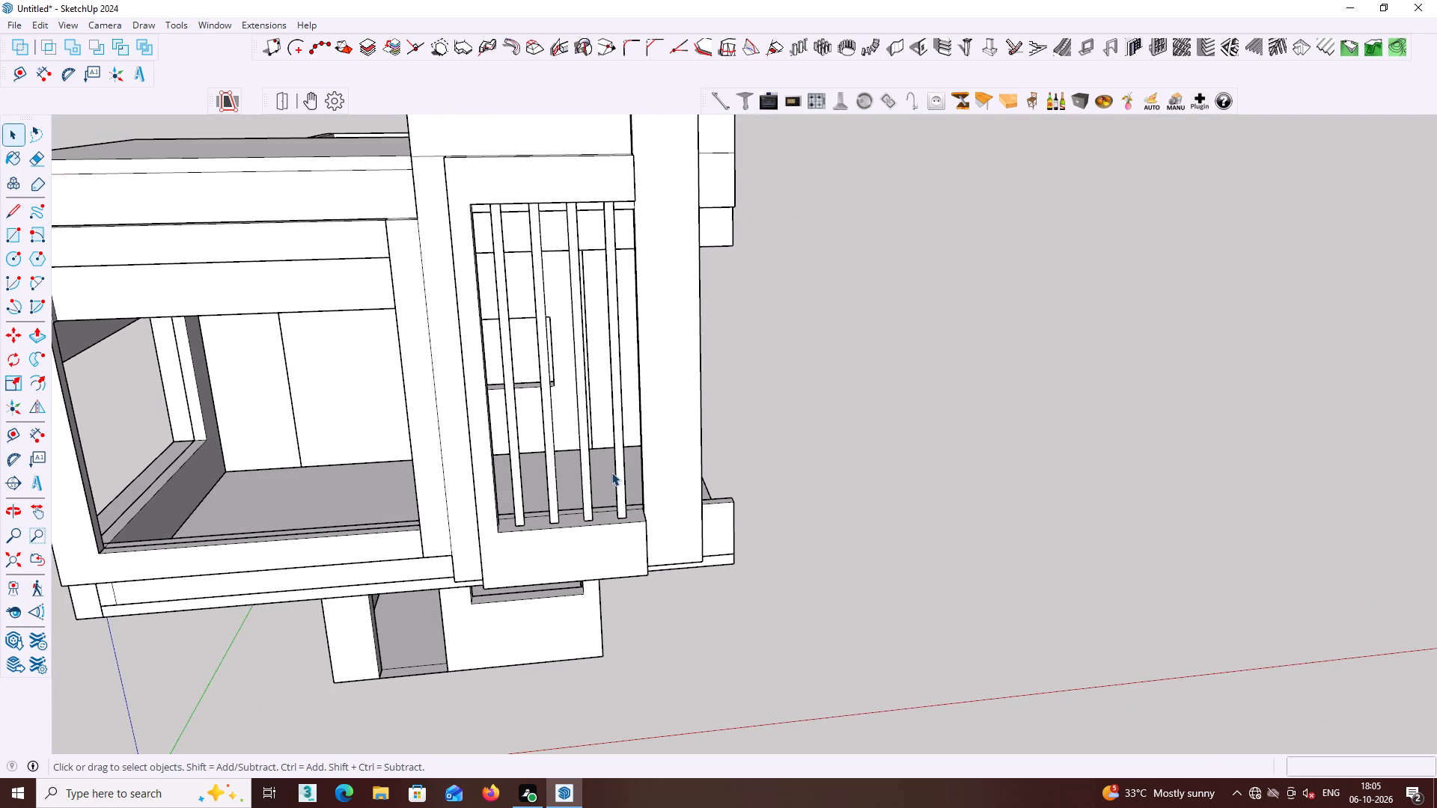
# Delete the tower bar farthest from the large front opening.
pyautogui.scroll(2, 611, 470)
pyautogui.click(627, 455)
pyautogui.scroll(-4, 623, 456)
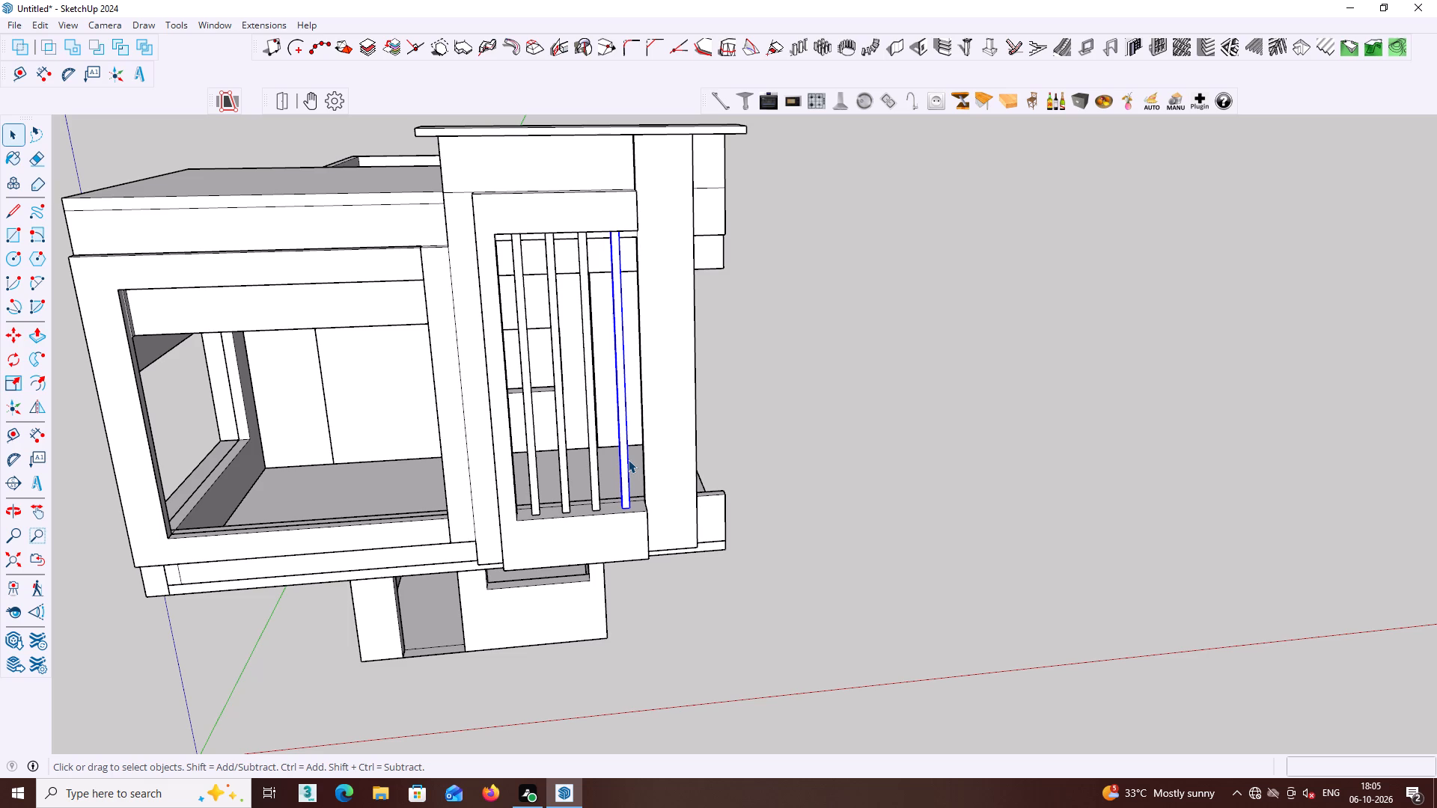
pyautogui.press('Delete')
pyautogui.scroll(-1, 620, 451)
pyautogui.click(861, 417)
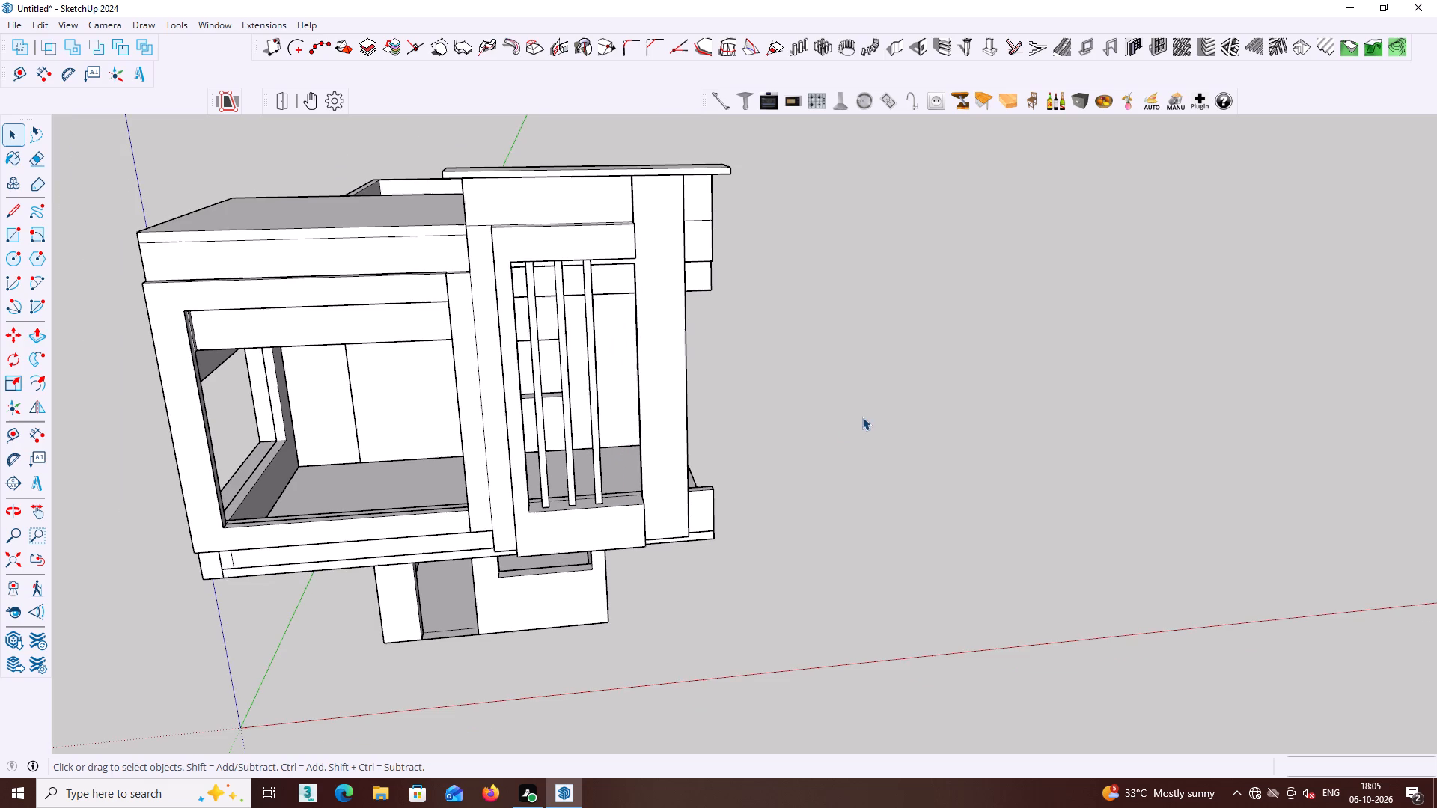
# Examine the tower from the front and the corner, checking the bars' spacing against the tall post beside them.
pyautogui.moveTo(748, 402); pyautogui.dragTo(700, 387, button='middle')
pyautogui.middleClick(700, 379)
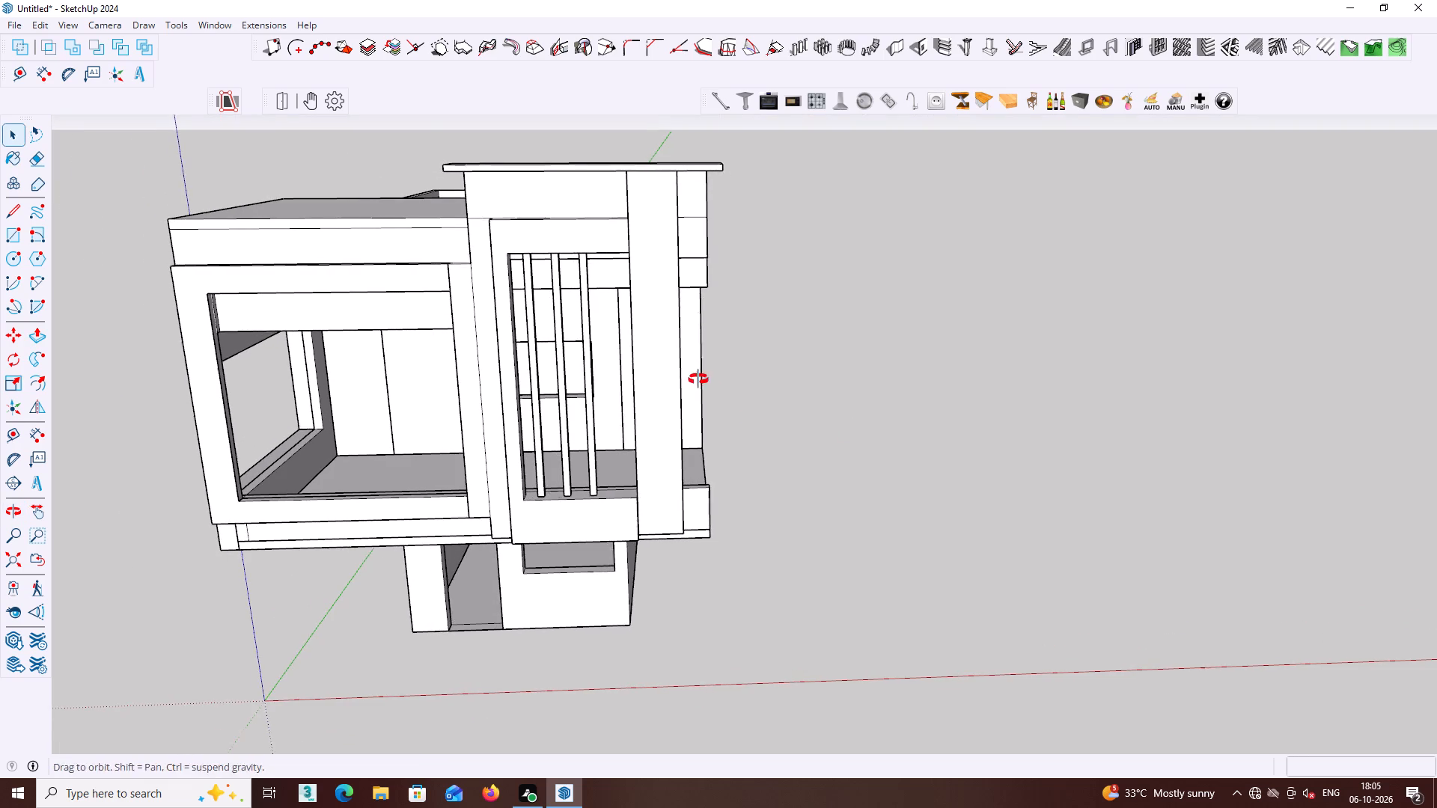
pyautogui.moveTo(701, 385); pyautogui.dragTo(836, 407, button='middle')
pyautogui.moveTo(754, 356); pyautogui.dragTo(658, 322, button='middle')
pyautogui.moveTo(626, 321); pyautogui.dragTo(711, 332, button='middle')
pyautogui.click(586, 337)
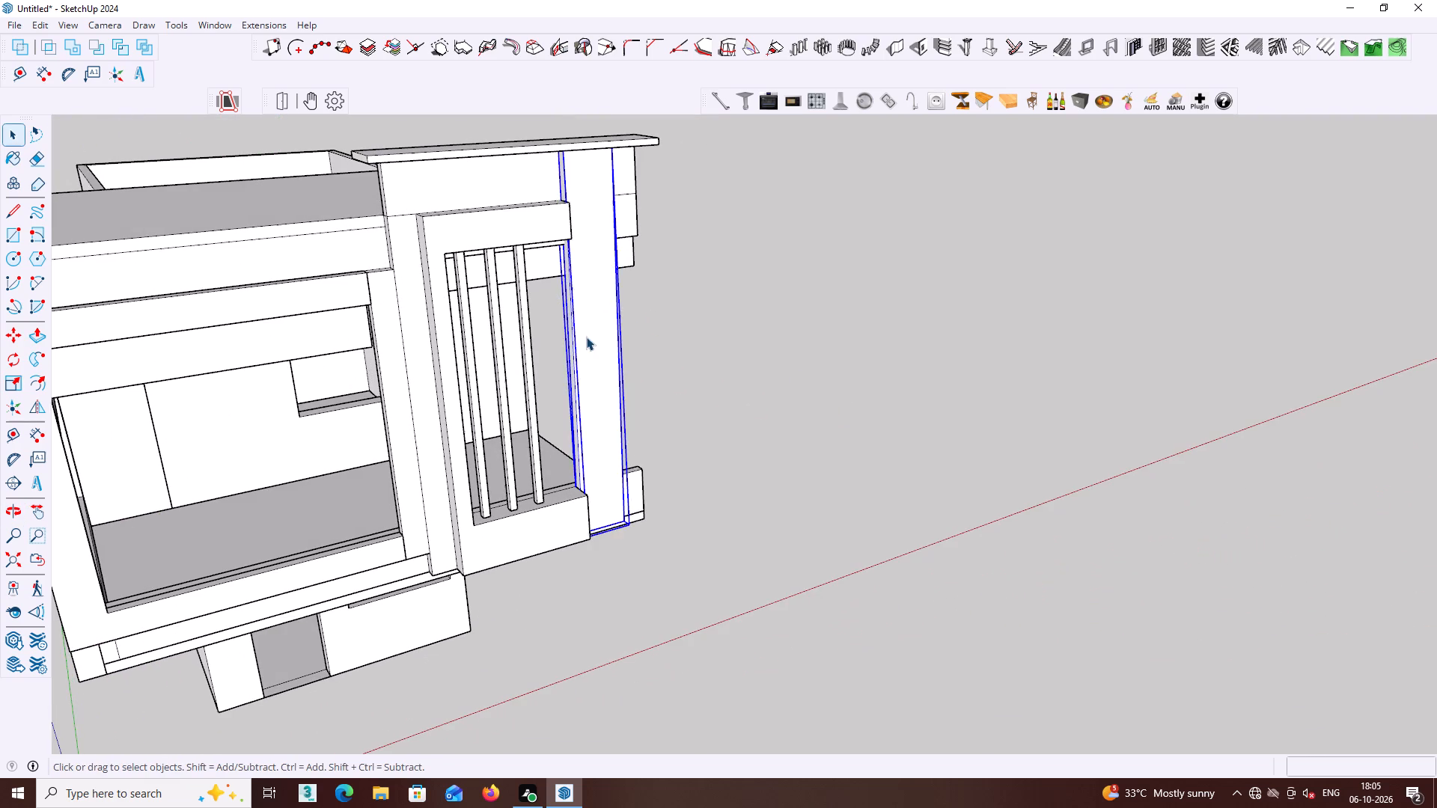
pyautogui.moveTo(597, 333); pyautogui.dragTo(692, 322, button='middle')
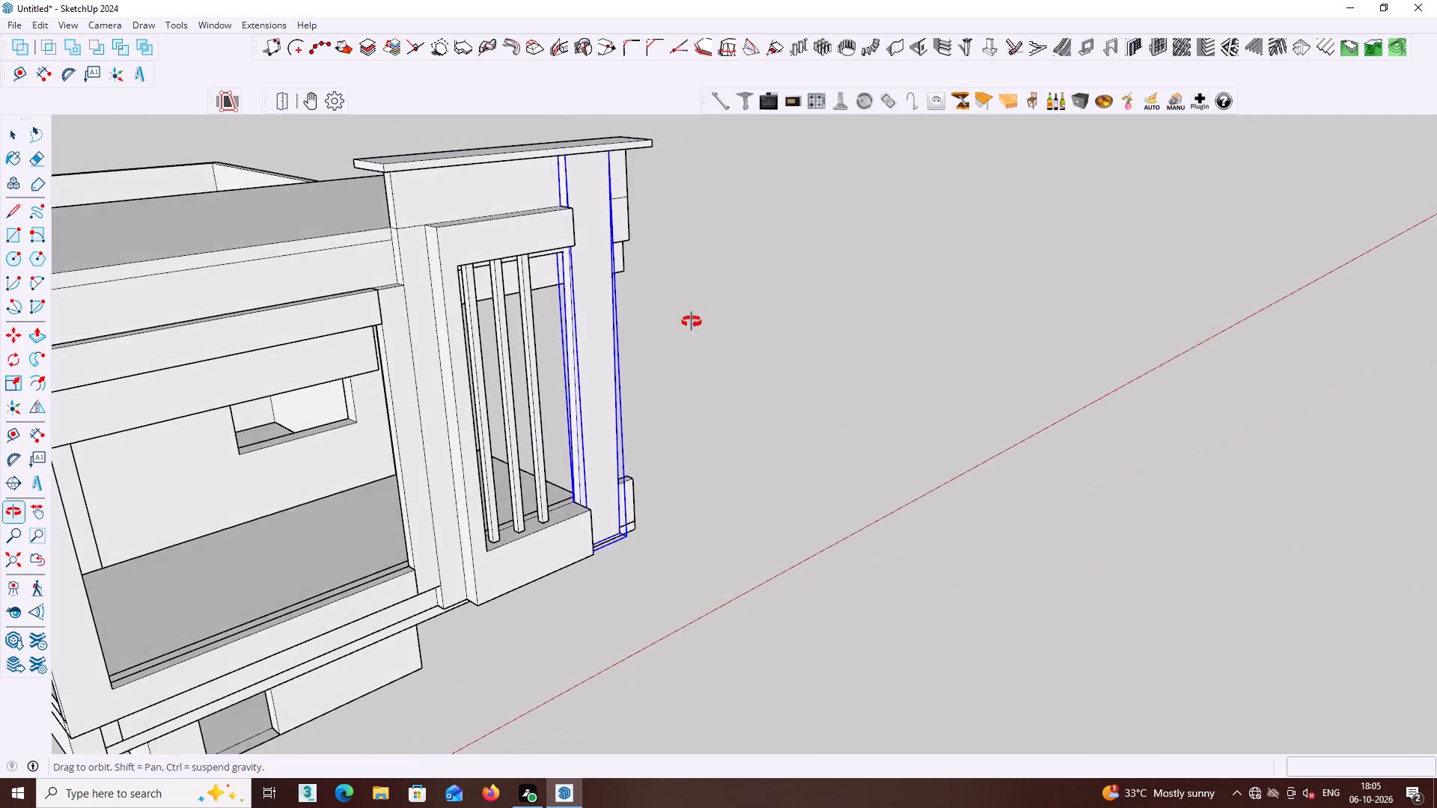
pyautogui.moveTo(692, 322); pyautogui.dragTo(704, 296, button='middle')
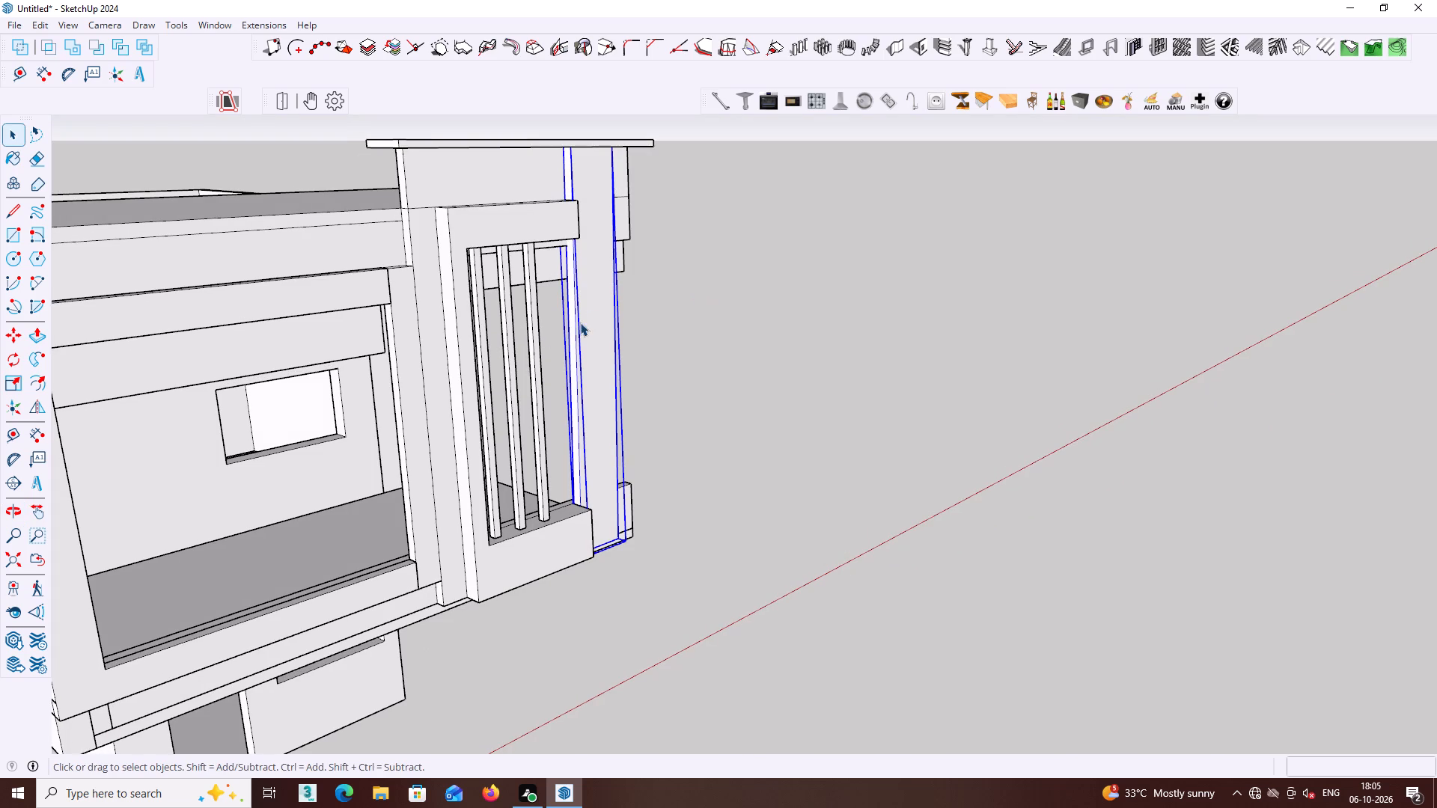
pyautogui.moveTo(680, 383); pyautogui.dragTo(671, 383, button='middle')
pyautogui.middleClick(667, 384)
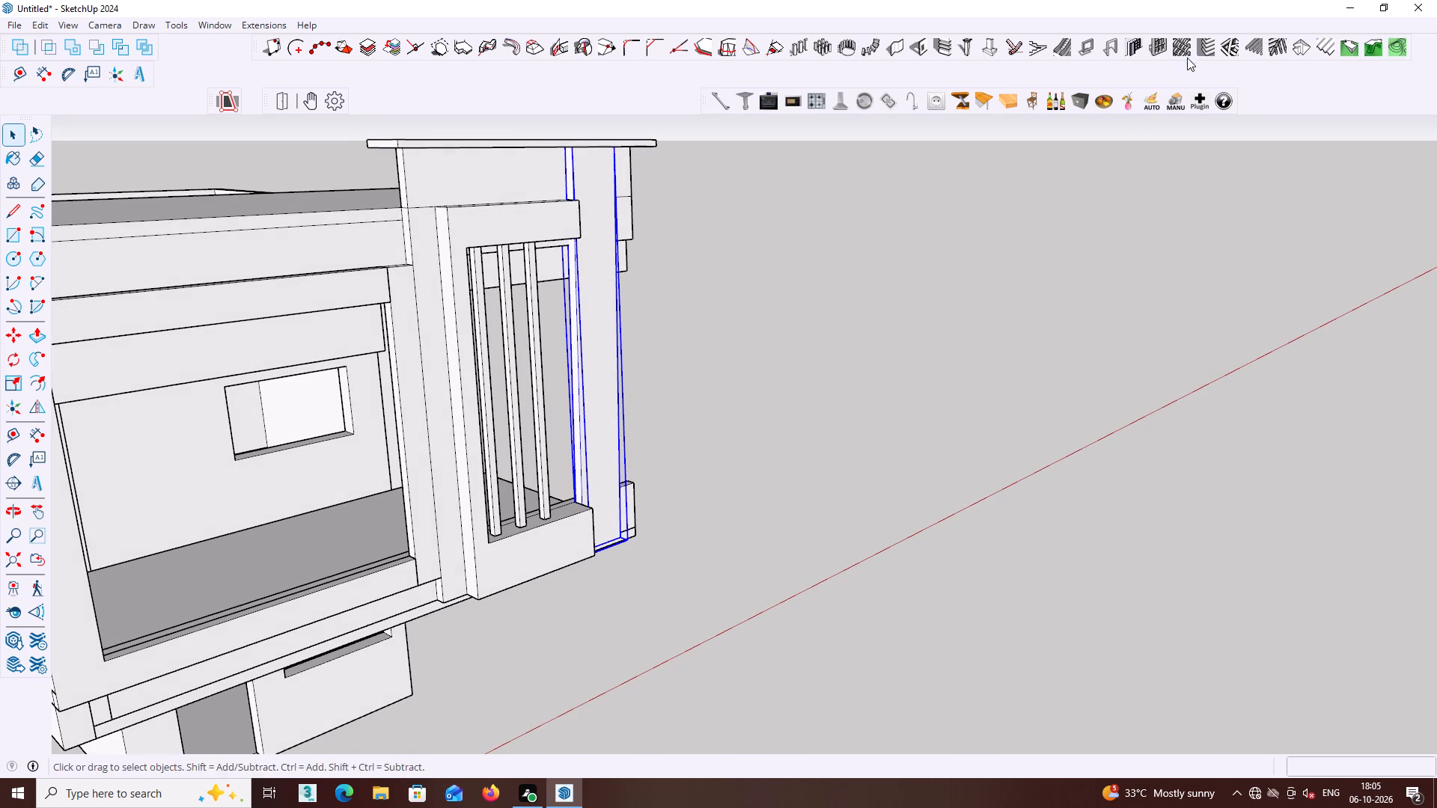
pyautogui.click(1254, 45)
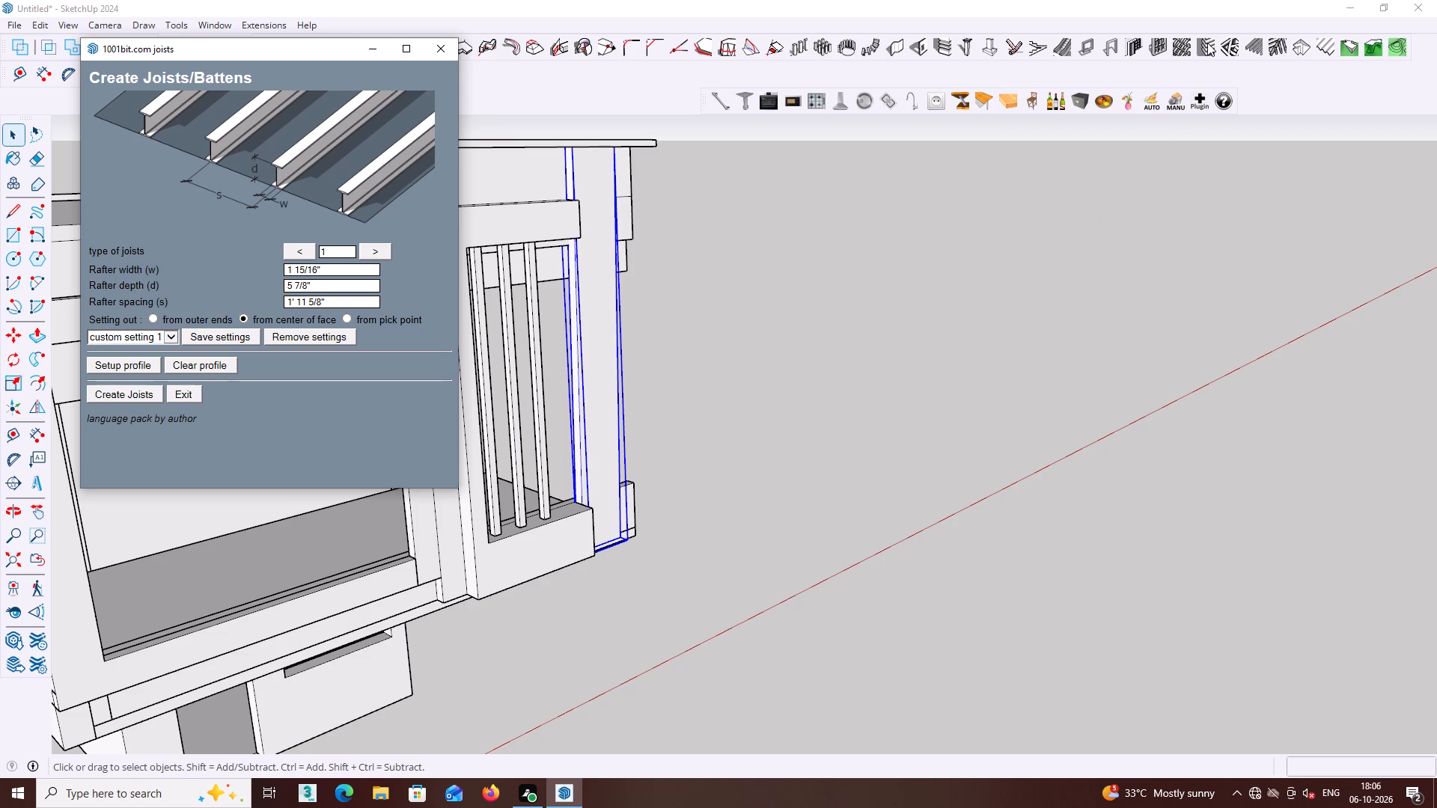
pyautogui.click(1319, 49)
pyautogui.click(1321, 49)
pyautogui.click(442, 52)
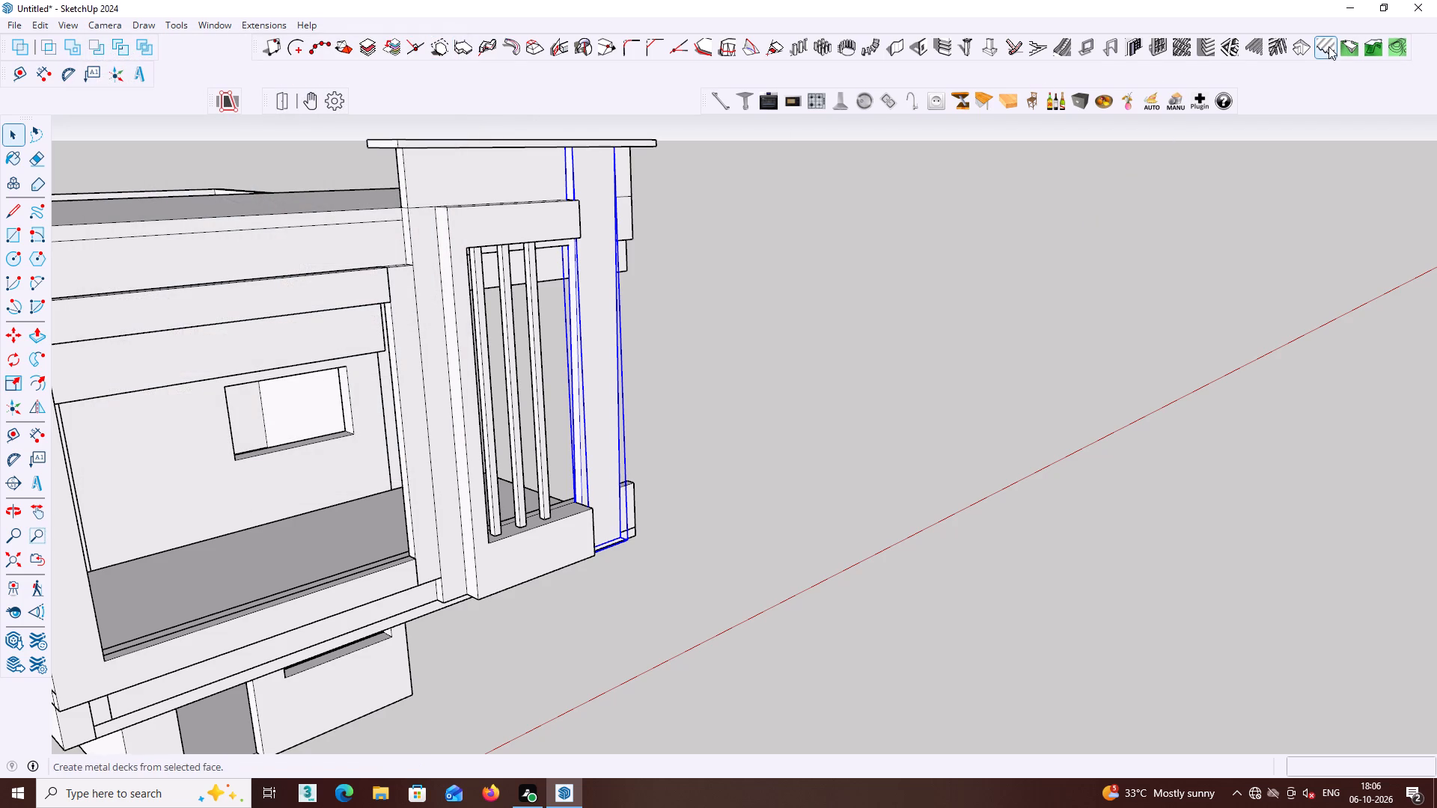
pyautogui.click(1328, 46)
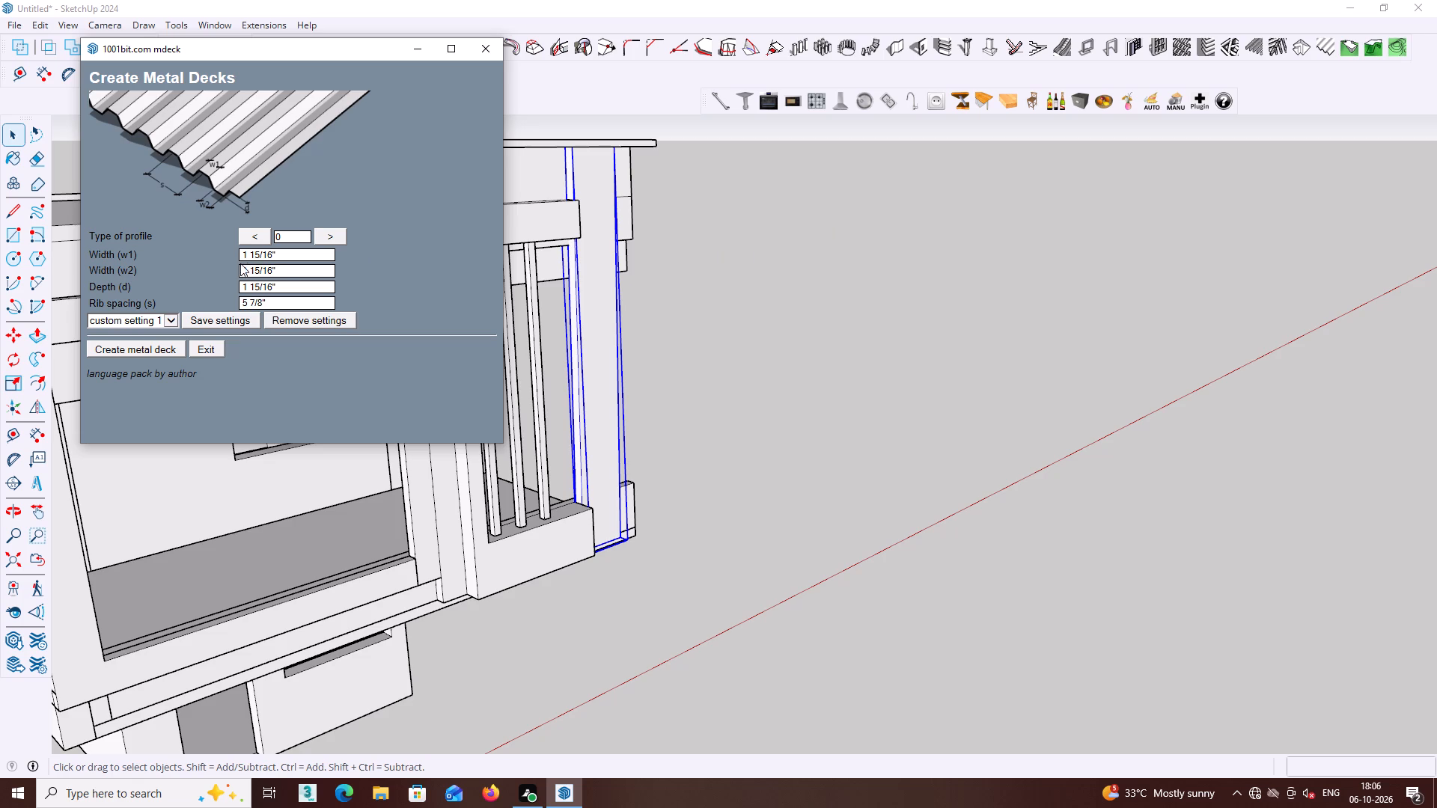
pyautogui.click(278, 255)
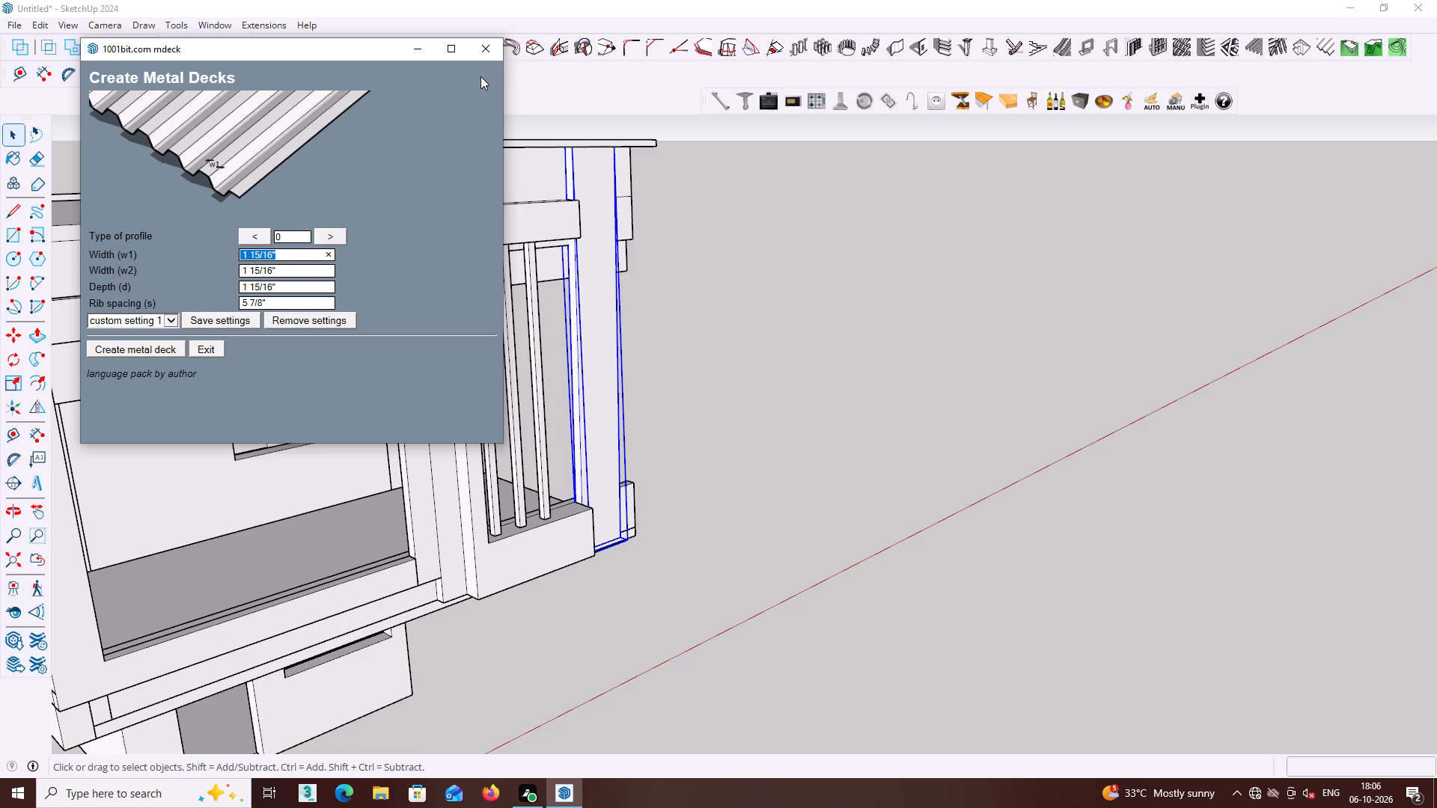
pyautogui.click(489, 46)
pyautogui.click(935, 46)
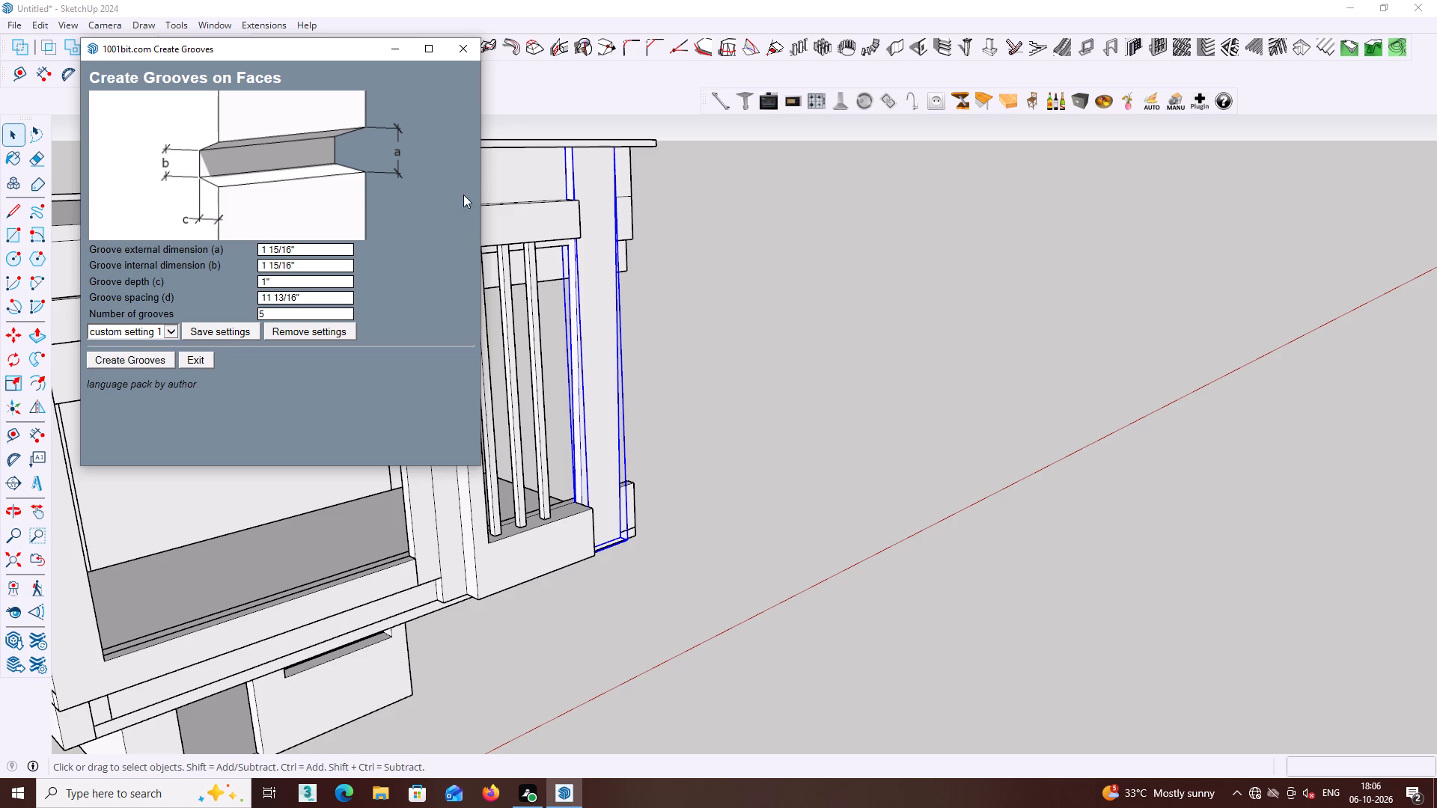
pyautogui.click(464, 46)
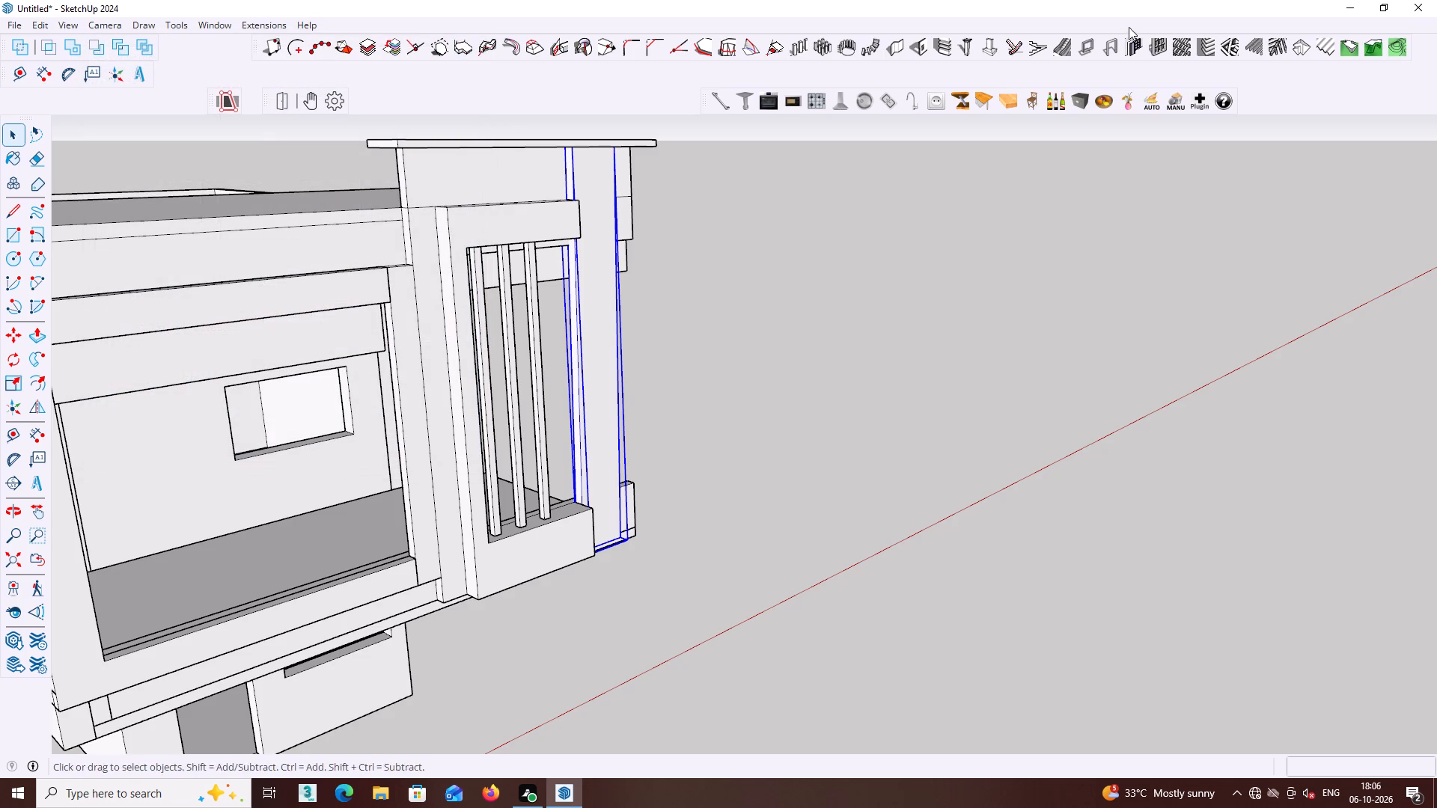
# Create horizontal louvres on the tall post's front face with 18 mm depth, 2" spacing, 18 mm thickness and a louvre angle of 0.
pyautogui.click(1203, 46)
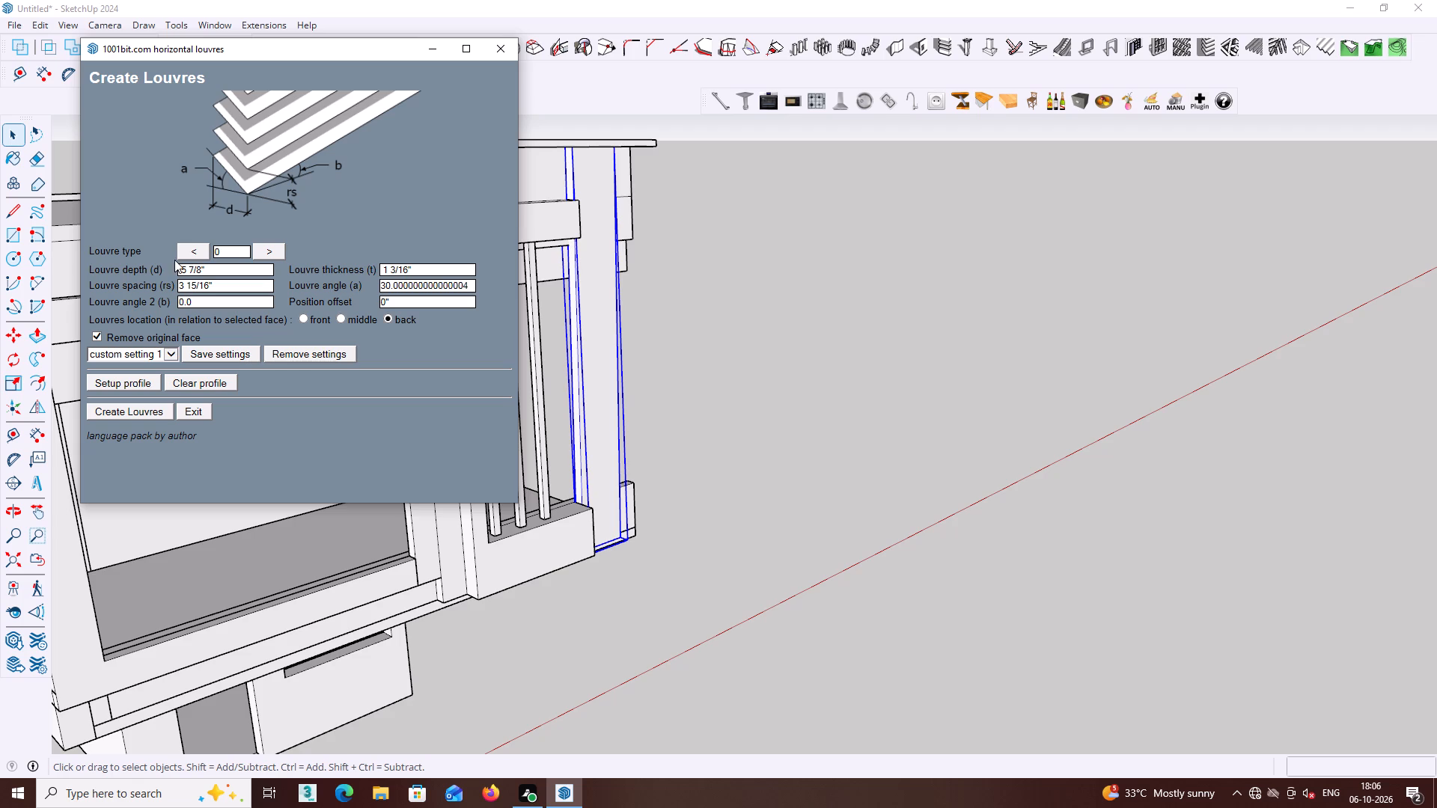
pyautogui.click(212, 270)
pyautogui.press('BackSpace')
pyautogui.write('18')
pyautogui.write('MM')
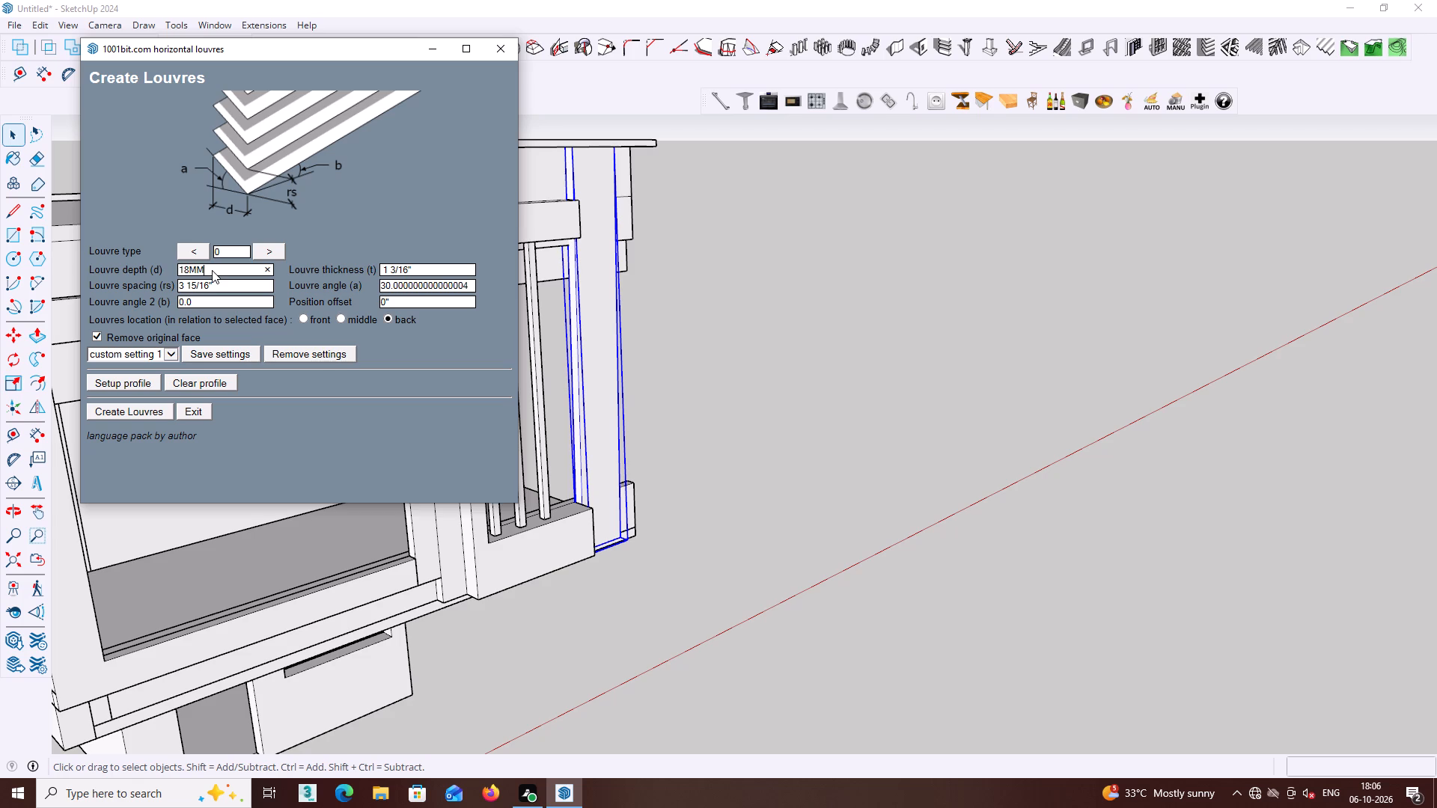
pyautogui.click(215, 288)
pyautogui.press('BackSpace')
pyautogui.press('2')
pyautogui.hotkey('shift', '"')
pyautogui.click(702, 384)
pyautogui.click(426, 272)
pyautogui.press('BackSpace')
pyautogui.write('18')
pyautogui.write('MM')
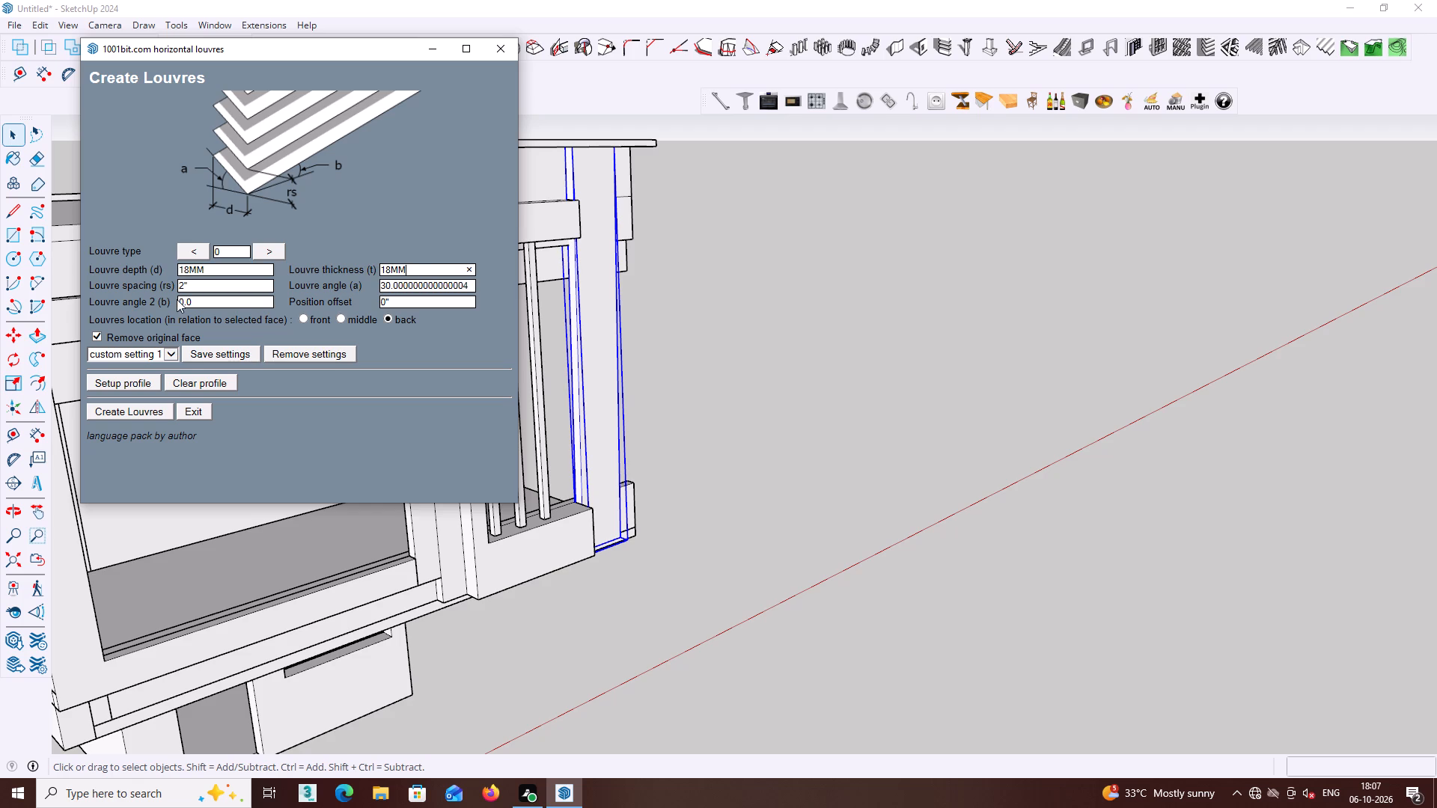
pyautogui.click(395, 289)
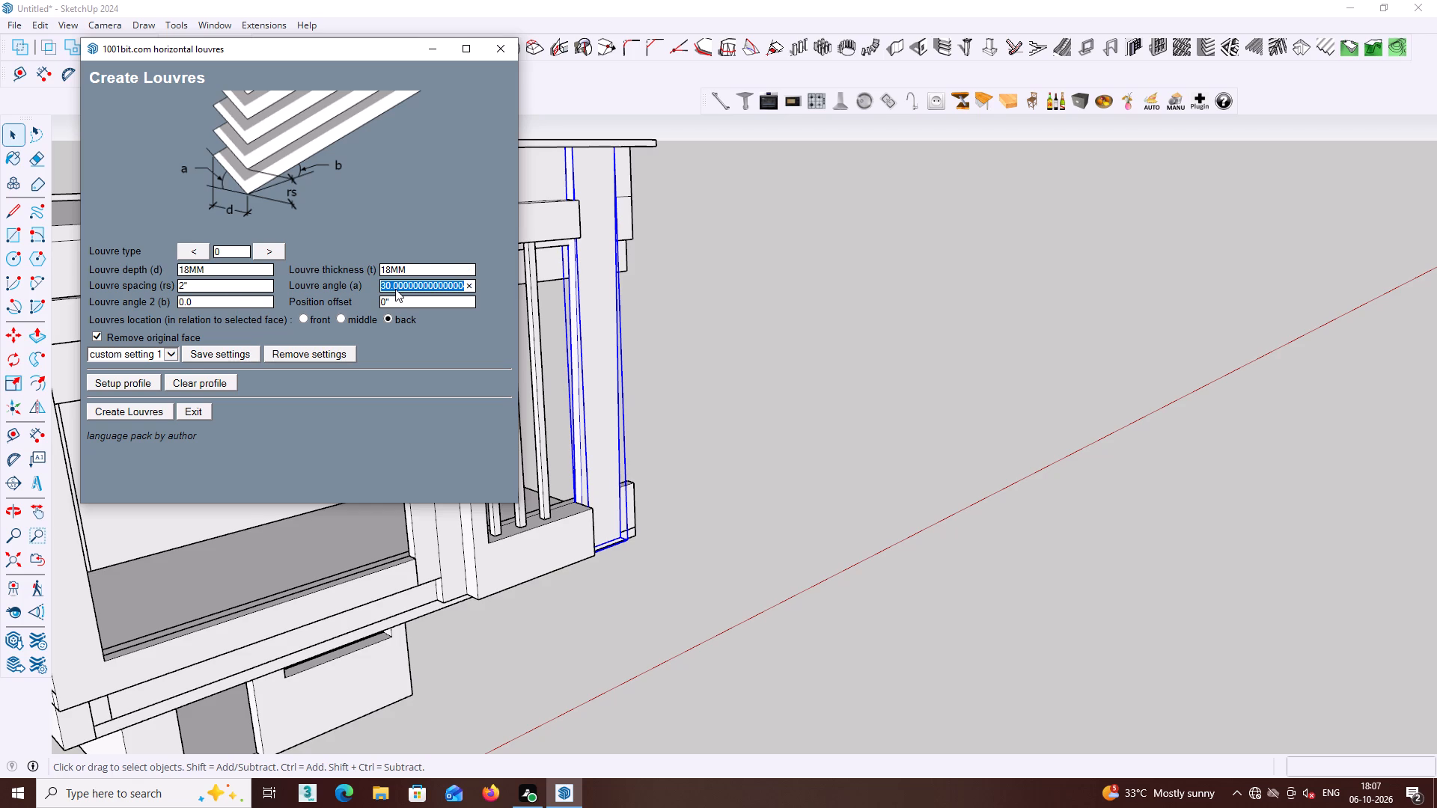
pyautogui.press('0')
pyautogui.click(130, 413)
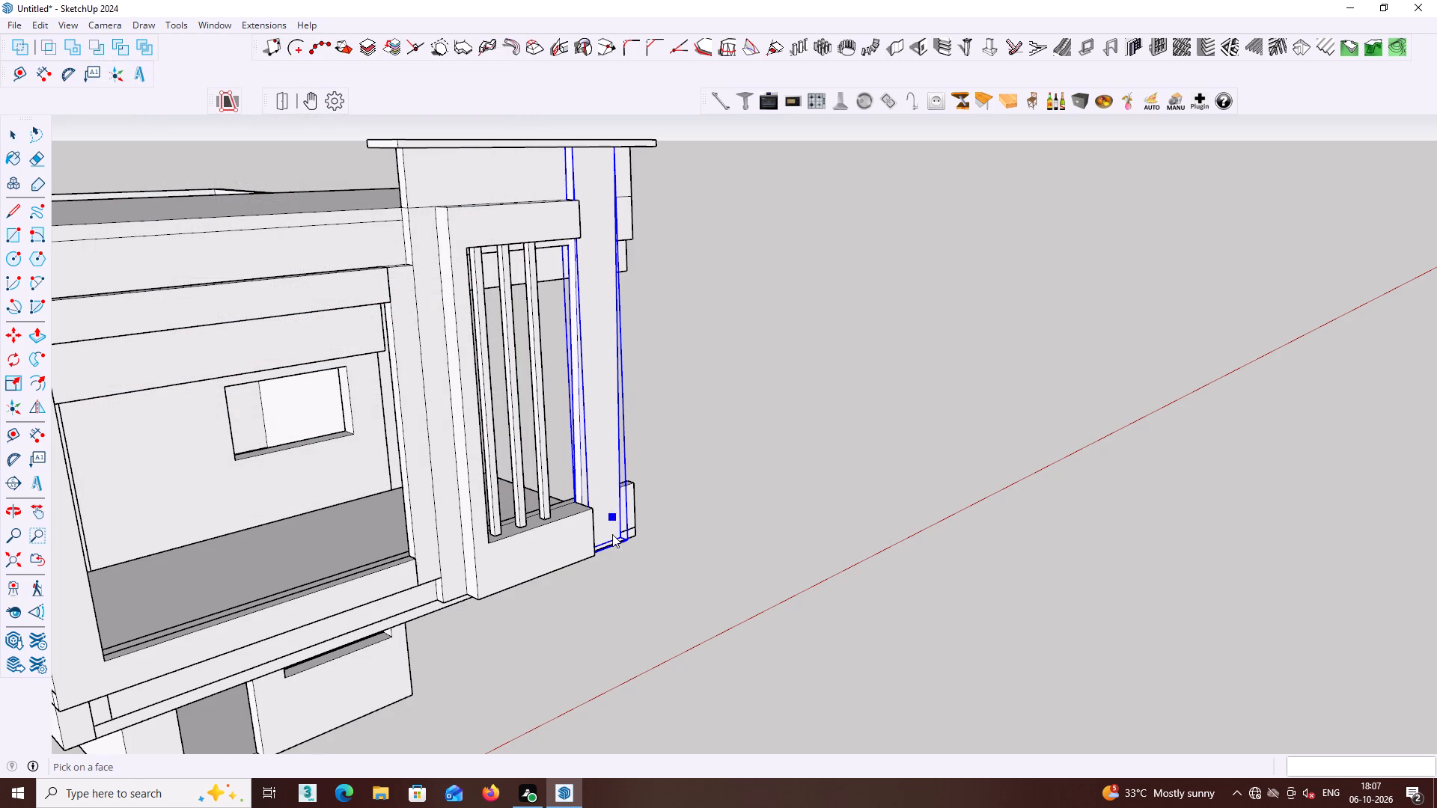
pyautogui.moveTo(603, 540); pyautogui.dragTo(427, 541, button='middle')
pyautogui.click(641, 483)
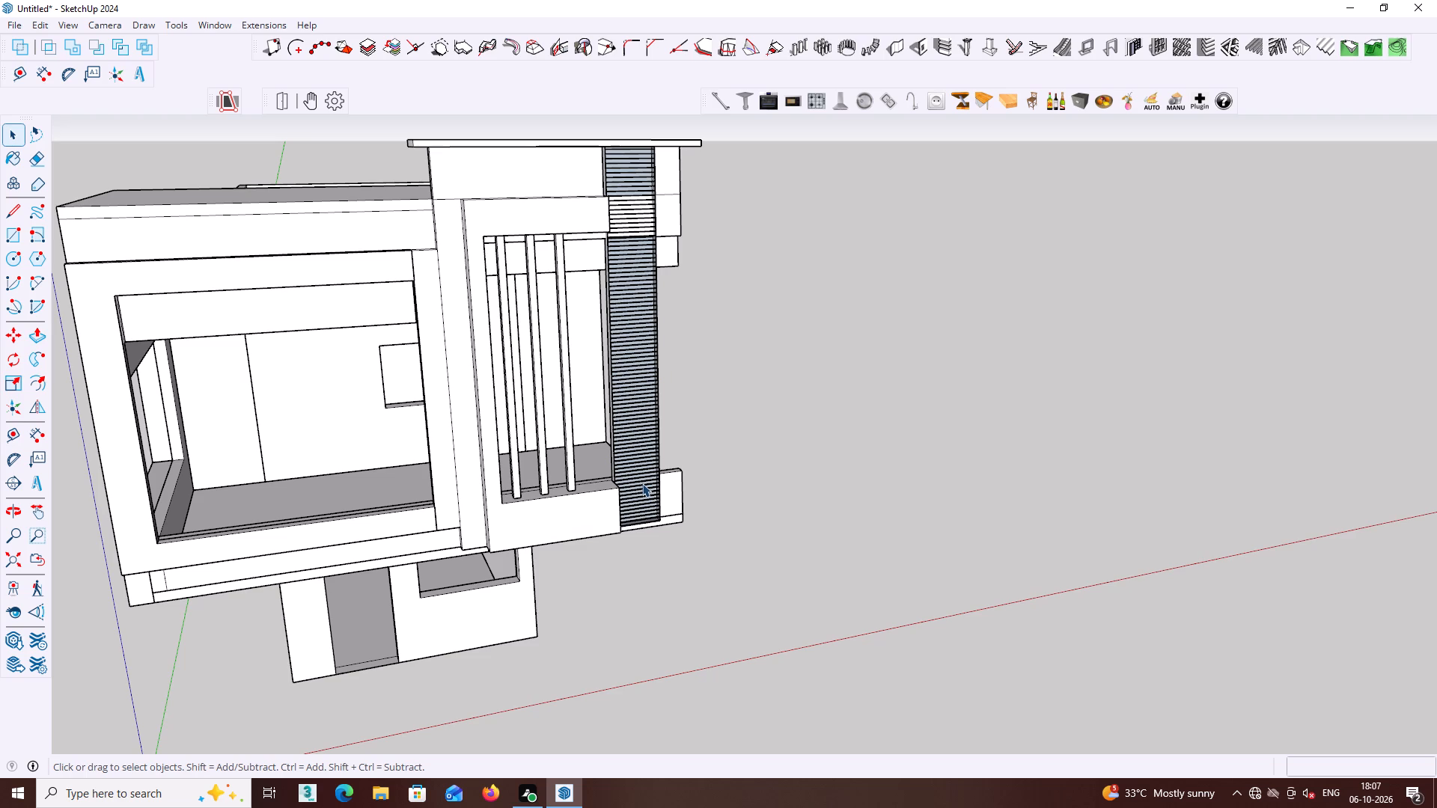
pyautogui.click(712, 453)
# Examine the louvres on the tall post from the front, the side and above, checking their fit against the post's edges and the roof slab.
pyautogui.moveTo(715, 444); pyautogui.dragTo(689, 329, button='middle')
pyautogui.keyDown('shift'); pyautogui.moveTo(684, 328); pyautogui.dragTo(589, 361, button='middle'); pyautogui.keyUp('shift')
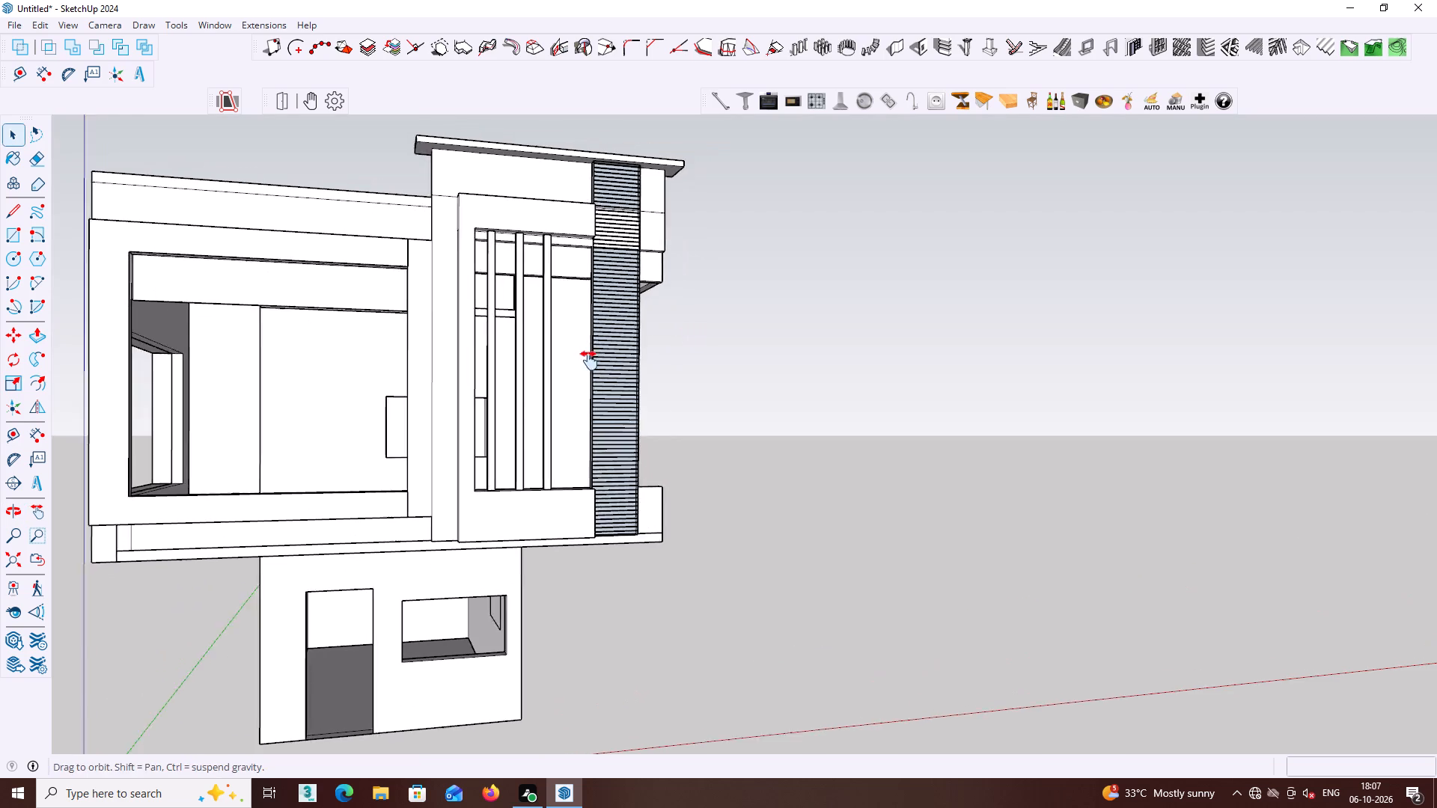
pyautogui.keyDown('shift'); pyautogui.moveTo(589, 361); pyautogui.dragTo(534, 380, button='middle'); pyautogui.keyUp('shift')
pyautogui.scroll(4, 509, 233)
pyautogui.moveTo(558, 226); pyautogui.dragTo(617, 443, button='middle')
pyautogui.scroll(5, 577, 294)
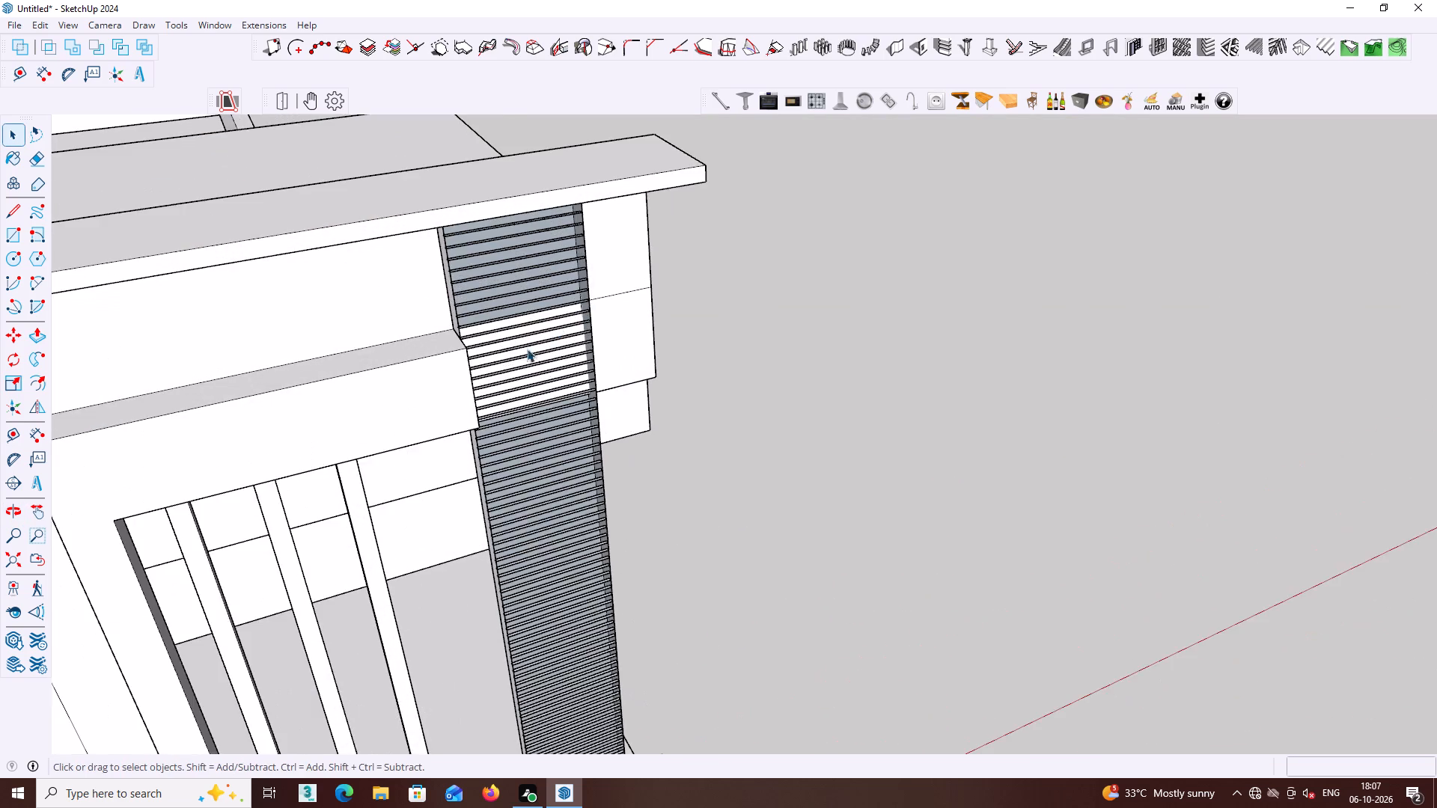
pyautogui.moveTo(527, 345); pyautogui.dragTo(780, 311, button='middle')
pyautogui.scroll(3, 612, 325)
pyautogui.moveTo(599, 327); pyautogui.dragTo(705, 322, button='middle')
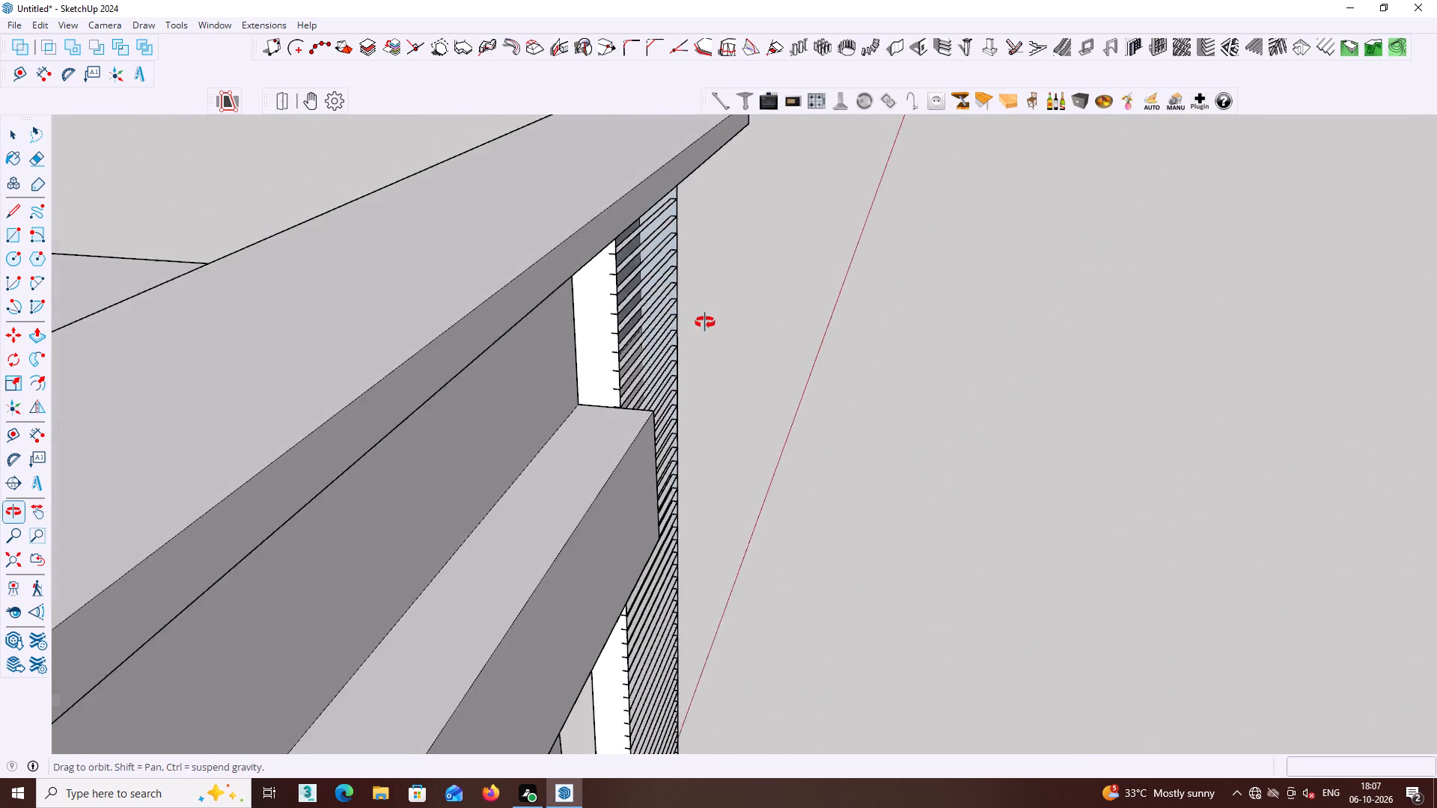
pyautogui.moveTo(705, 322); pyautogui.dragTo(704, 310, button='middle')
pyautogui.scroll(4, 629, 276)
pyautogui.moveTo(617, 263); pyautogui.dragTo(585, 212, button='middle')
pyautogui.keyDown('shift'); pyautogui.moveTo(592, 203); pyautogui.dragTo(562, 321, button='middle'); pyautogui.keyUp('shift')
pyautogui.keyDown('shift'); pyautogui.scroll(-1, 571, 290); pyautogui.keyUp('shift')
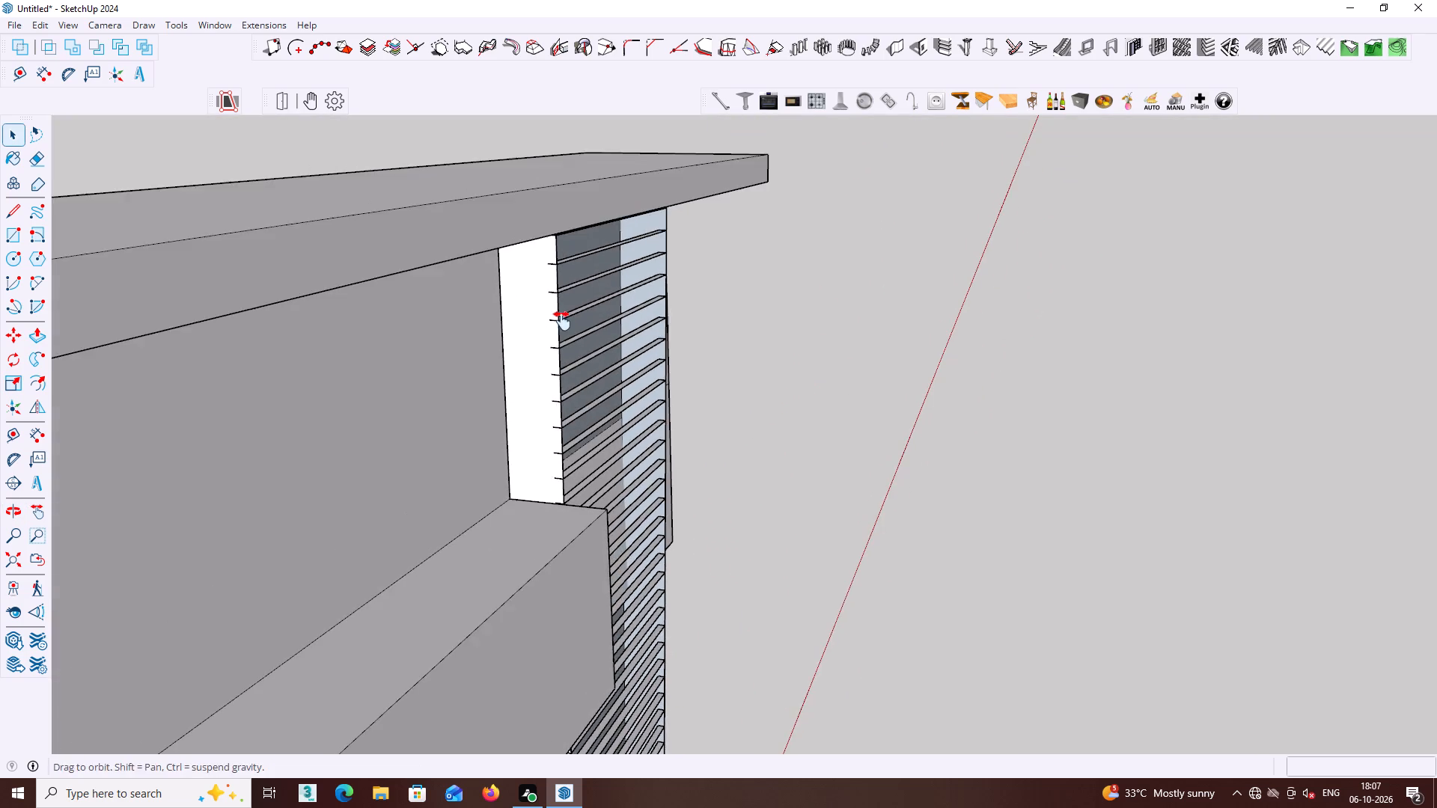
pyautogui.keyDown('shift'); pyautogui.moveTo(562, 321); pyautogui.dragTo(561, 319, button='middle'); pyautogui.keyUp('shift')
pyautogui.moveTo(573, 283); pyautogui.dragTo(570, 272, button='middle')
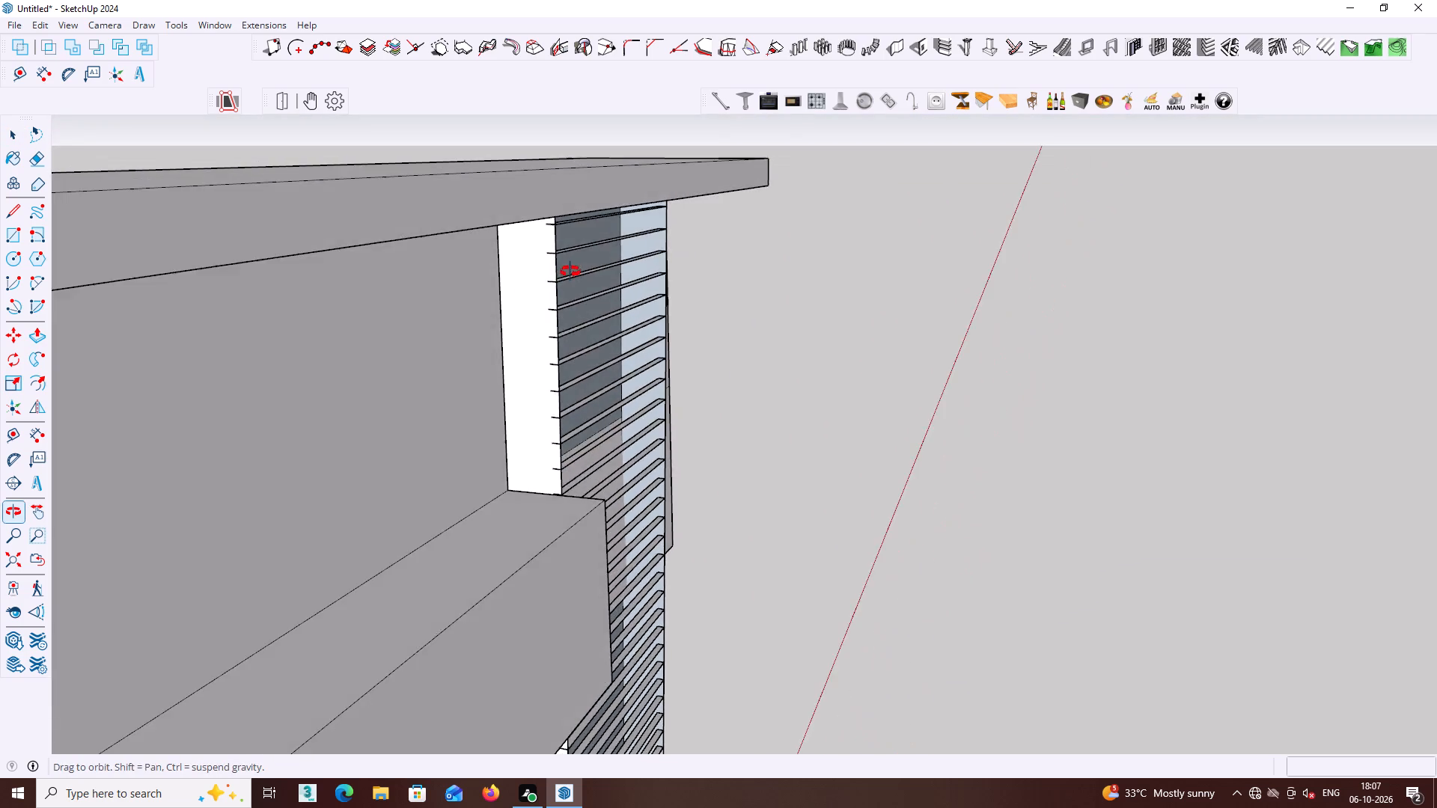
pyautogui.moveTo(570, 272); pyautogui.dragTo(406, 223, button='middle')
pyautogui.moveTo(687, 278); pyautogui.dragTo(277, 290, button='middle')
pyautogui.moveTo(481, 297); pyautogui.dragTo(278, 351, button='middle')
pyautogui.scroll(1, 574, 366)
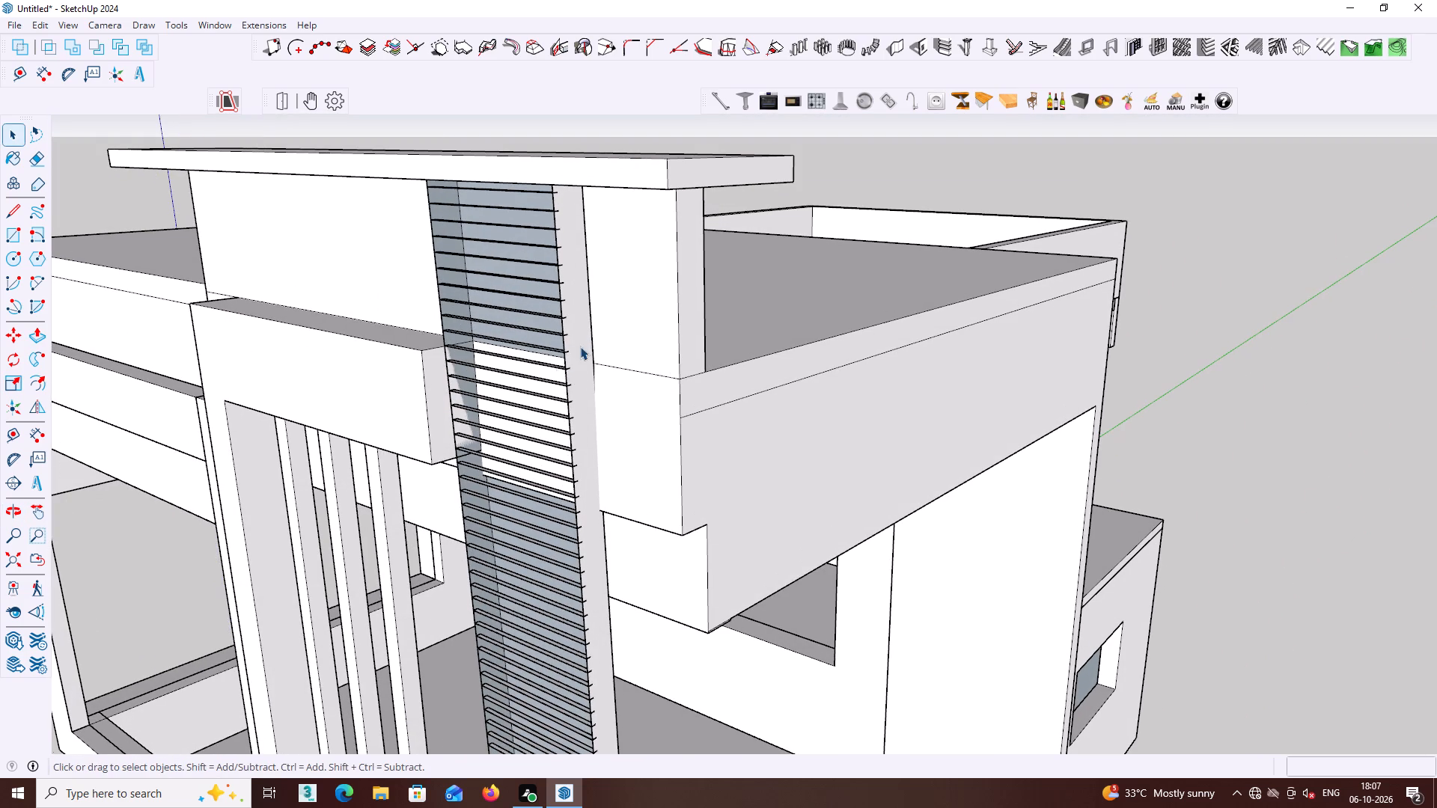
pyautogui.moveTo(567, 343); pyautogui.dragTo(579, 284, button='middle')
pyautogui.moveTo(513, 377); pyautogui.dragTo(433, 377, button='middle')
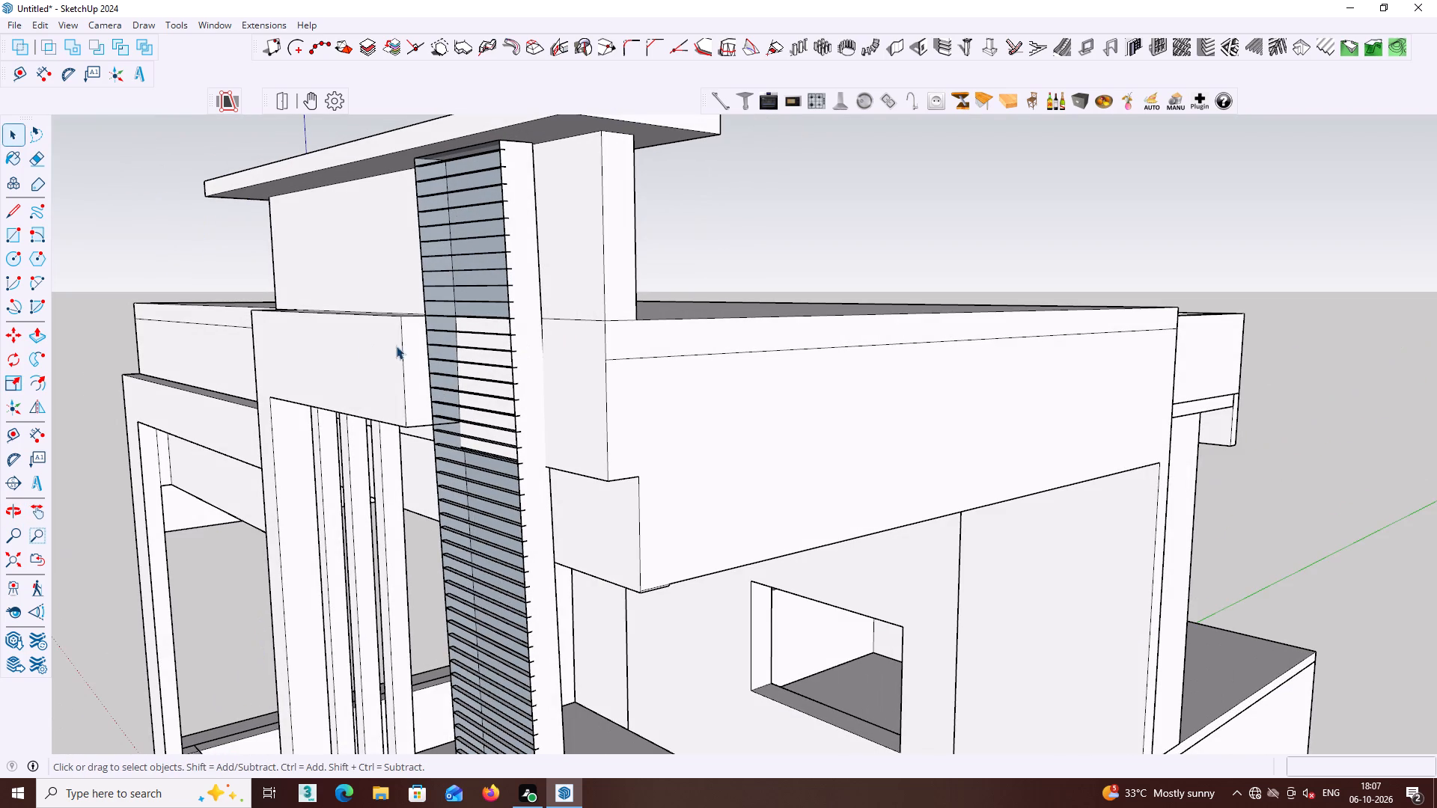
pyautogui.moveTo(519, 208); pyautogui.dragTo(516, 261, button='middle')
pyautogui.scroll(-3, 505, 258)
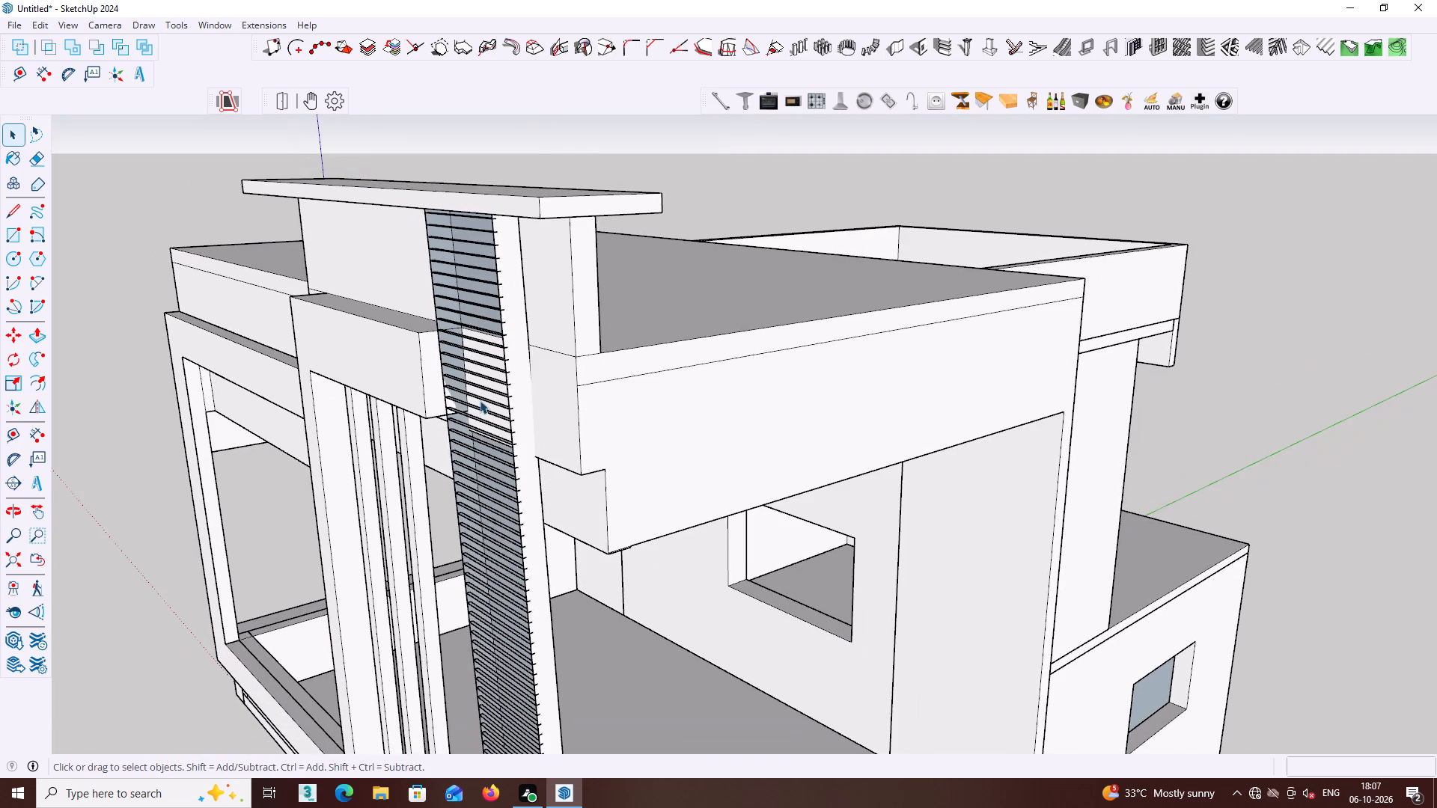
pyautogui.scroll(-1, 479, 402)
pyautogui.moveTo(483, 423); pyautogui.dragTo(575, 479, button='middle')
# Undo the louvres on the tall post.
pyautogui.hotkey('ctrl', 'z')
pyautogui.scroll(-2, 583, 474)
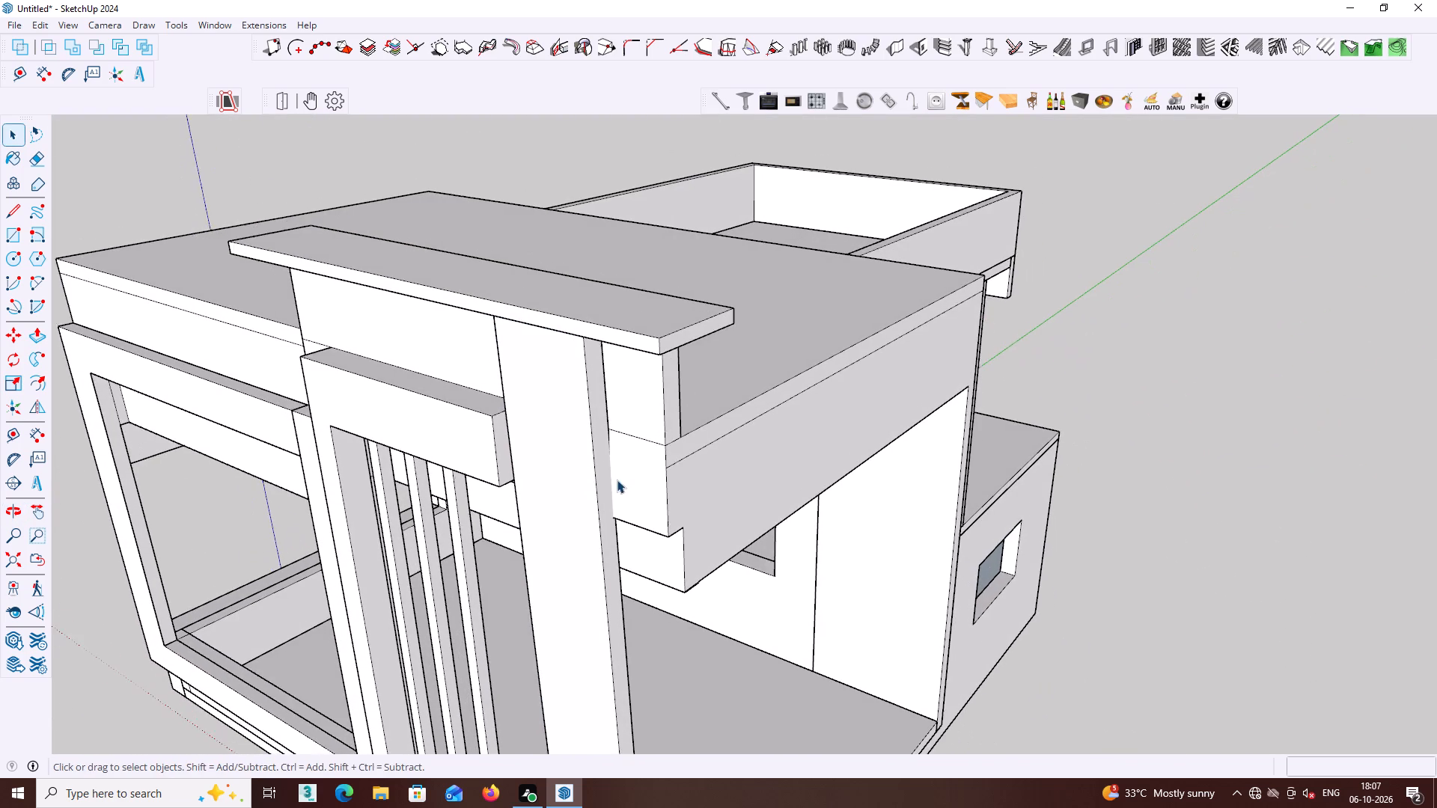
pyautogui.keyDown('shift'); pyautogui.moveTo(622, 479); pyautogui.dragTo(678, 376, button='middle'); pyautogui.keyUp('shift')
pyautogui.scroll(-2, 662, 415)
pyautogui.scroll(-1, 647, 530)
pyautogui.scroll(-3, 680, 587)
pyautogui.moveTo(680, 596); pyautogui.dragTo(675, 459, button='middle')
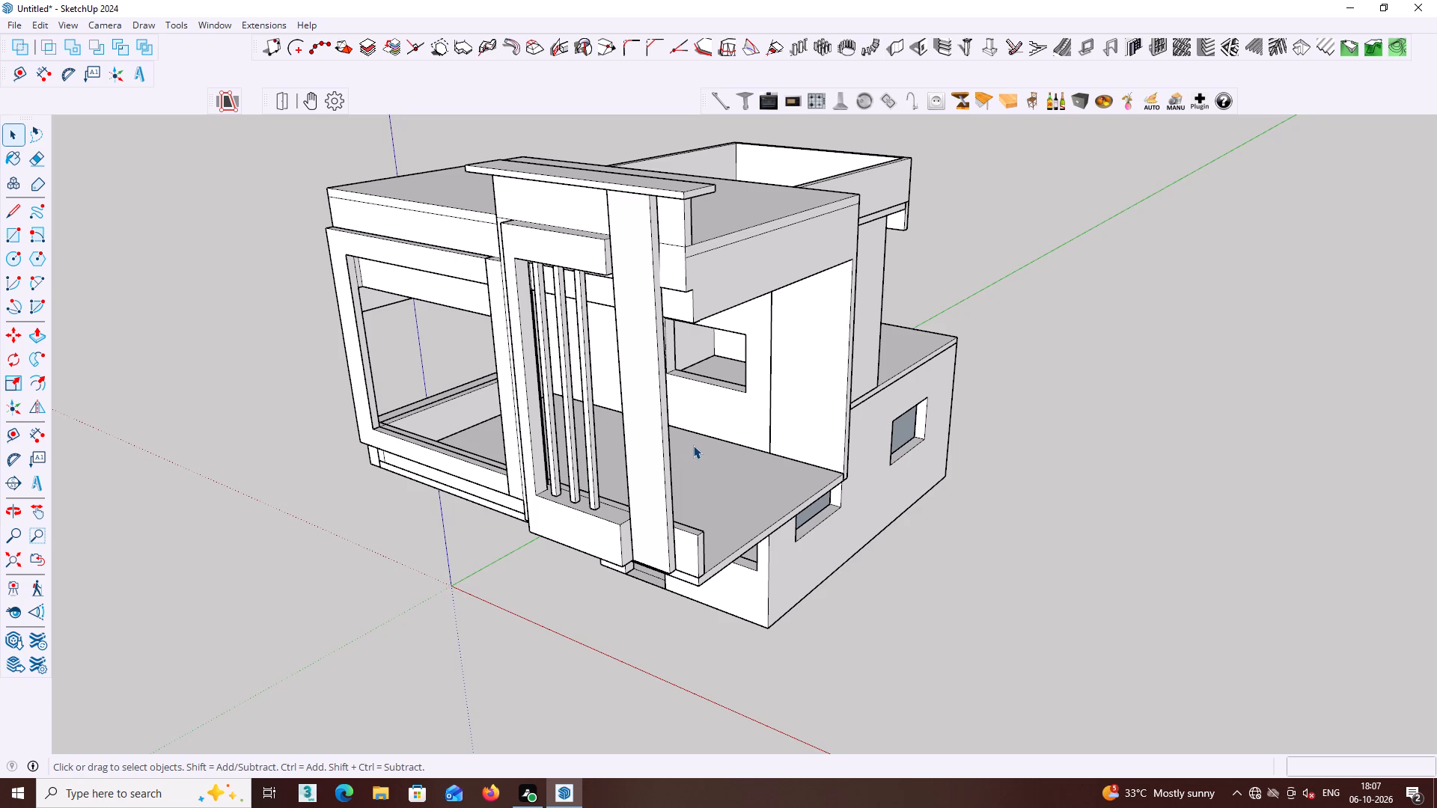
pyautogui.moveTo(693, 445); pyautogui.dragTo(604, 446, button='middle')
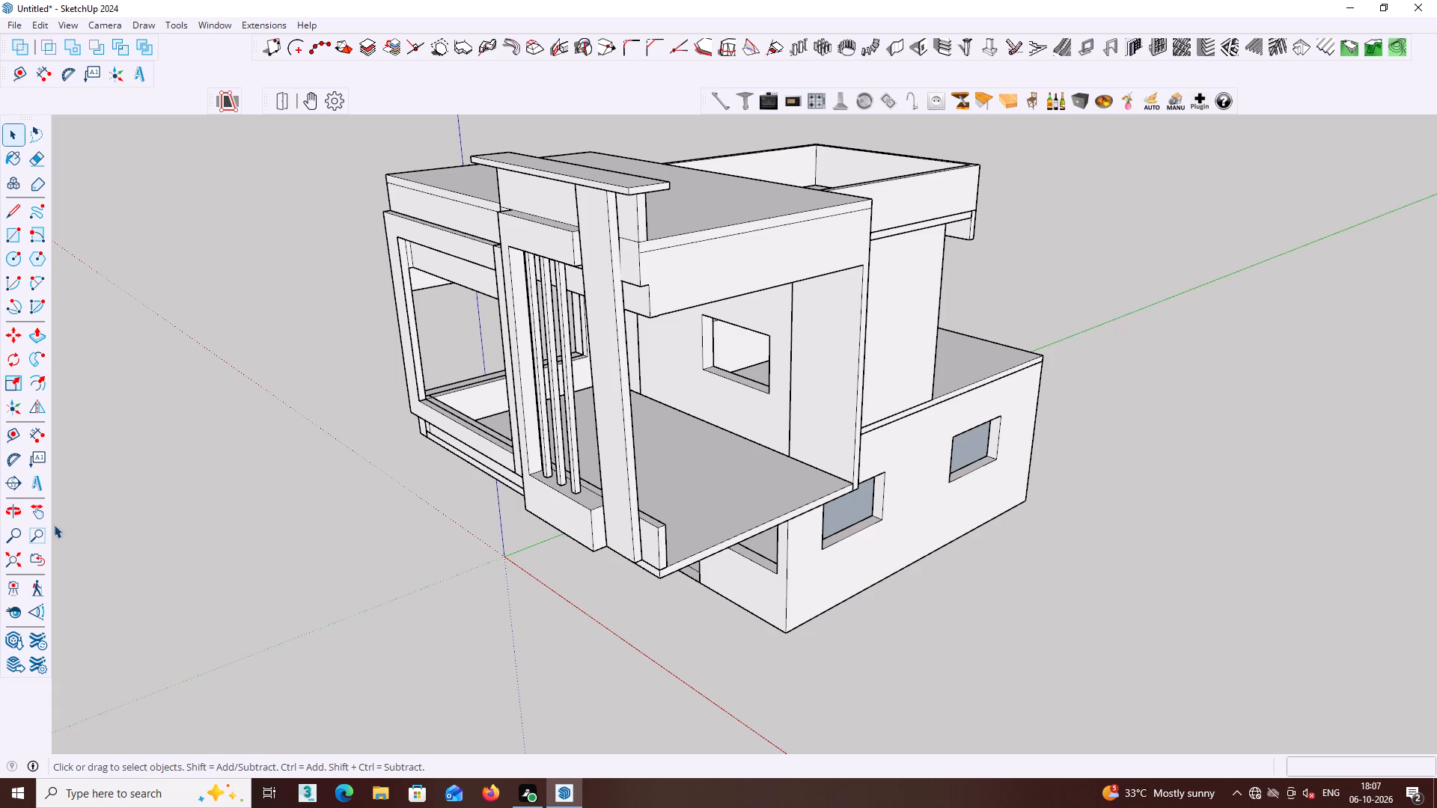
# Measure the depth of the tall post's side face at its base with a trial linear dimension.
pyautogui.click(34, 434)
pyautogui.moveTo(557, 610); pyautogui.dragTo(574, 548, button='middle')
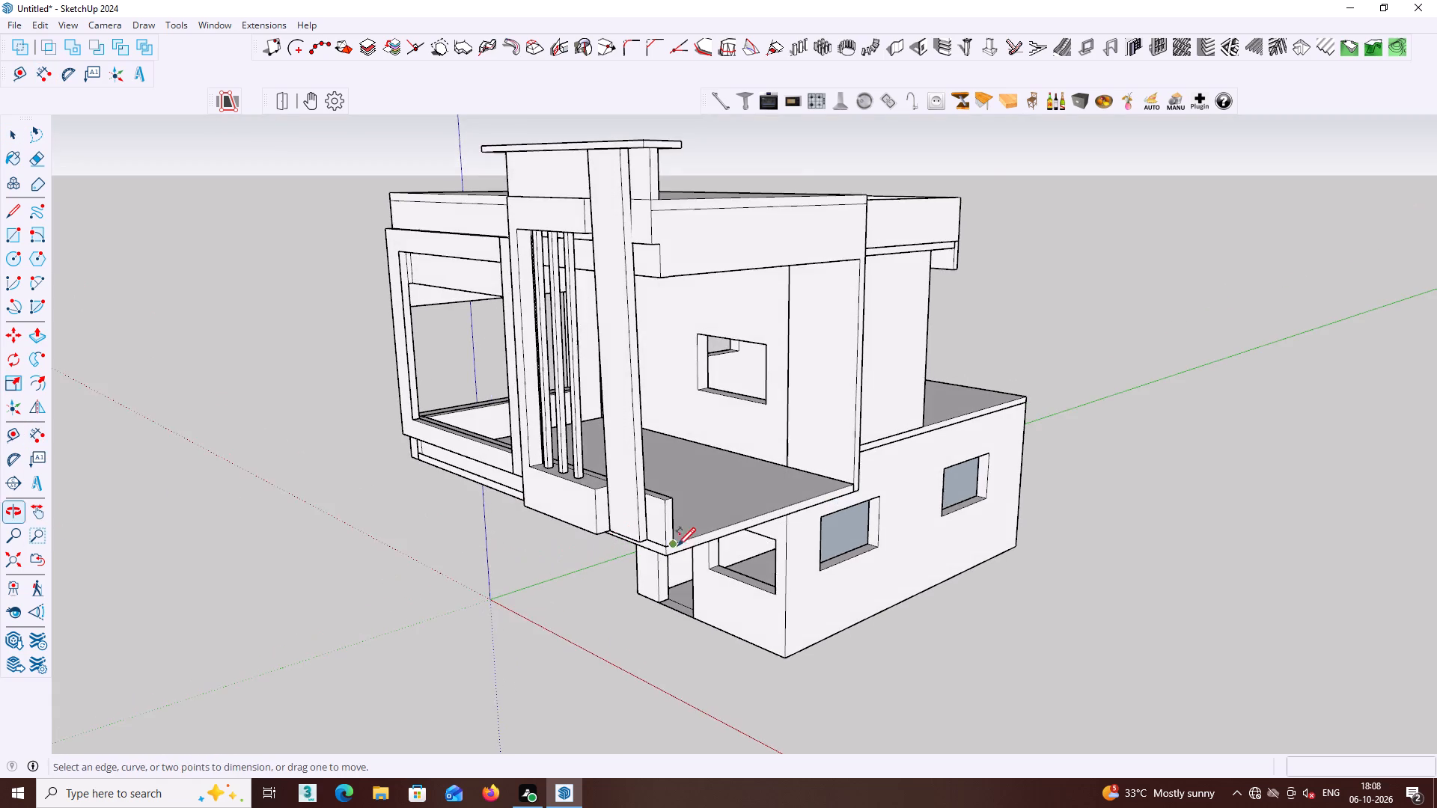
pyautogui.scroll(10, 677, 533)
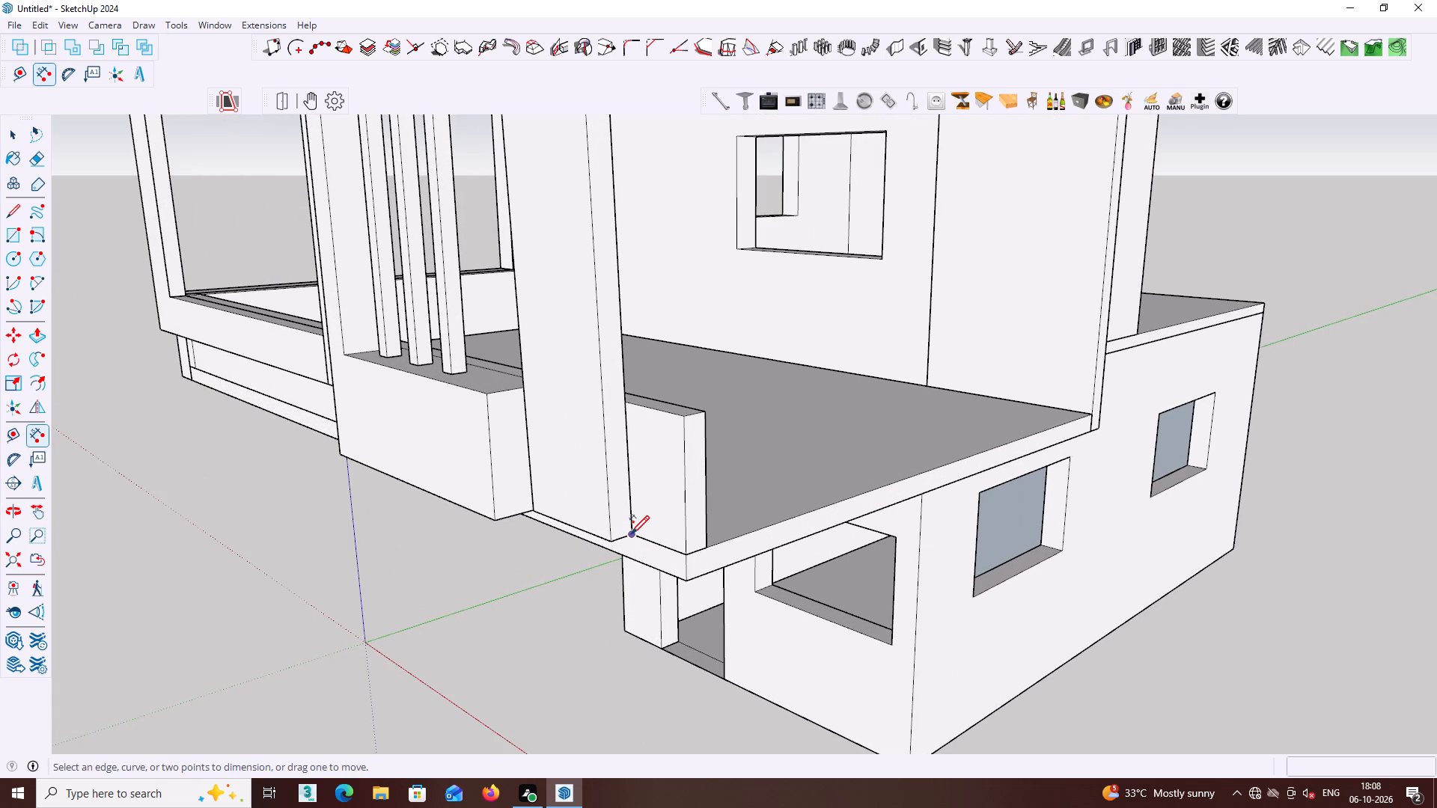
pyautogui.click(631, 533)
pyautogui.scroll(2, 609, 540)
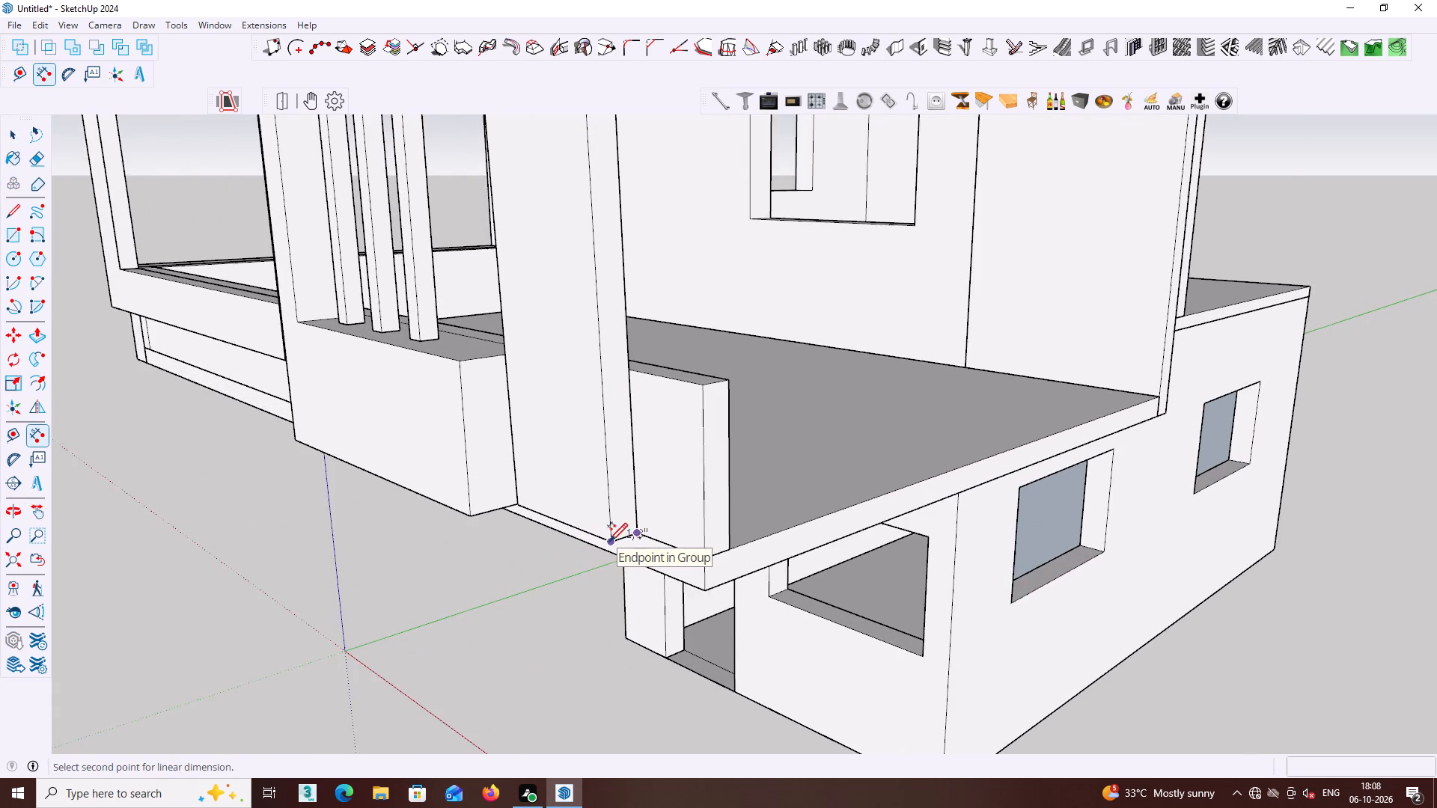
pyautogui.scroll(14, 609, 540)
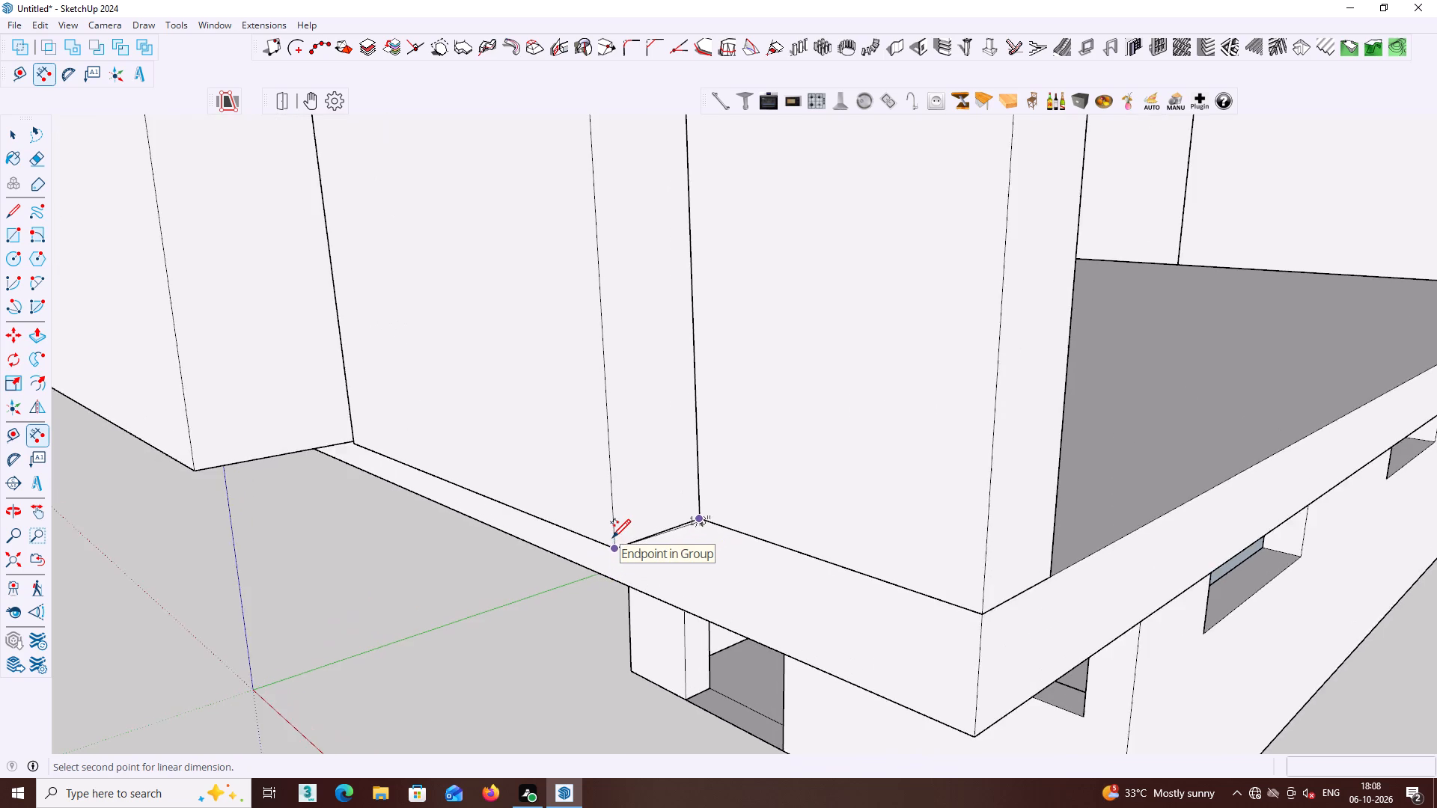
pyautogui.scroll(4, 612, 536)
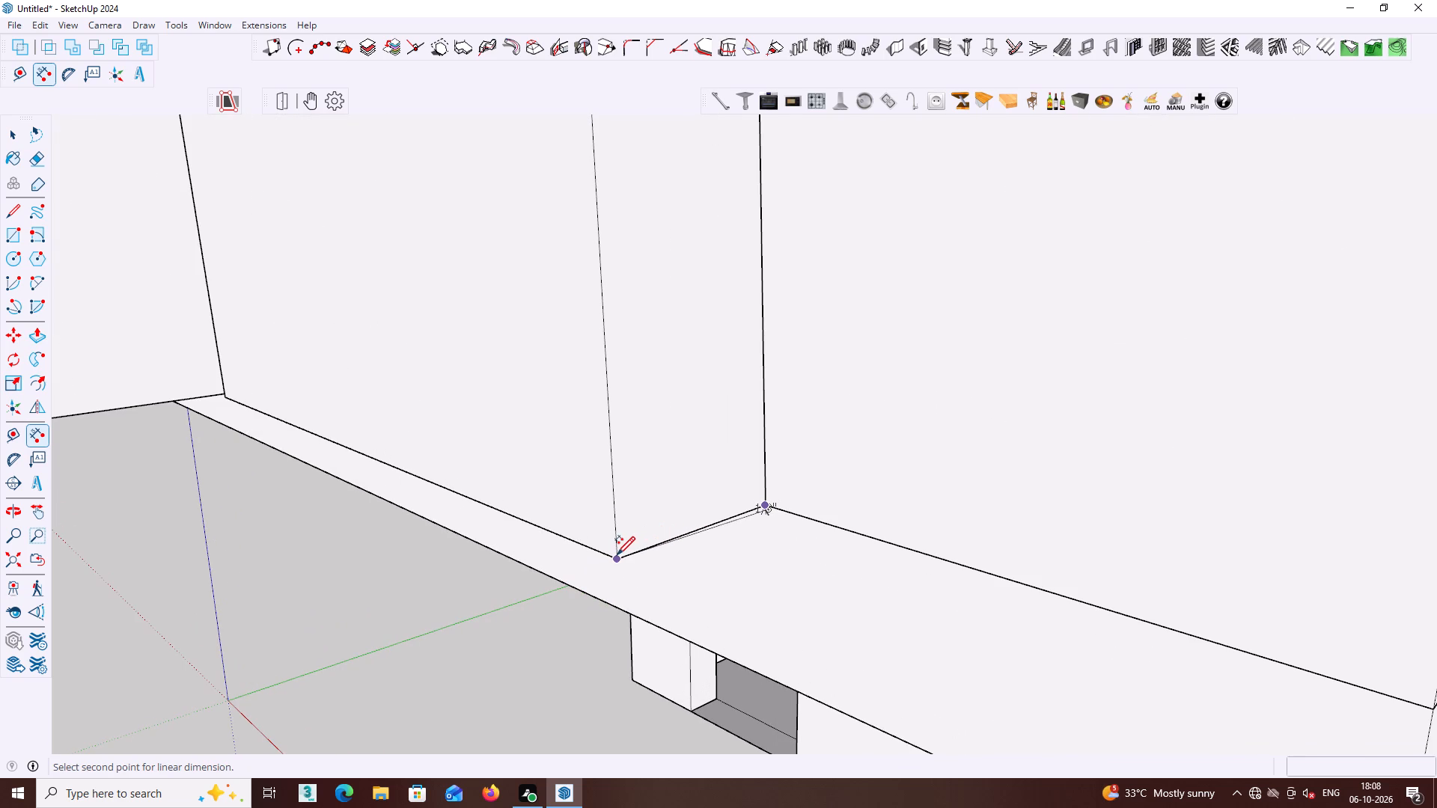
pyautogui.click(617, 554)
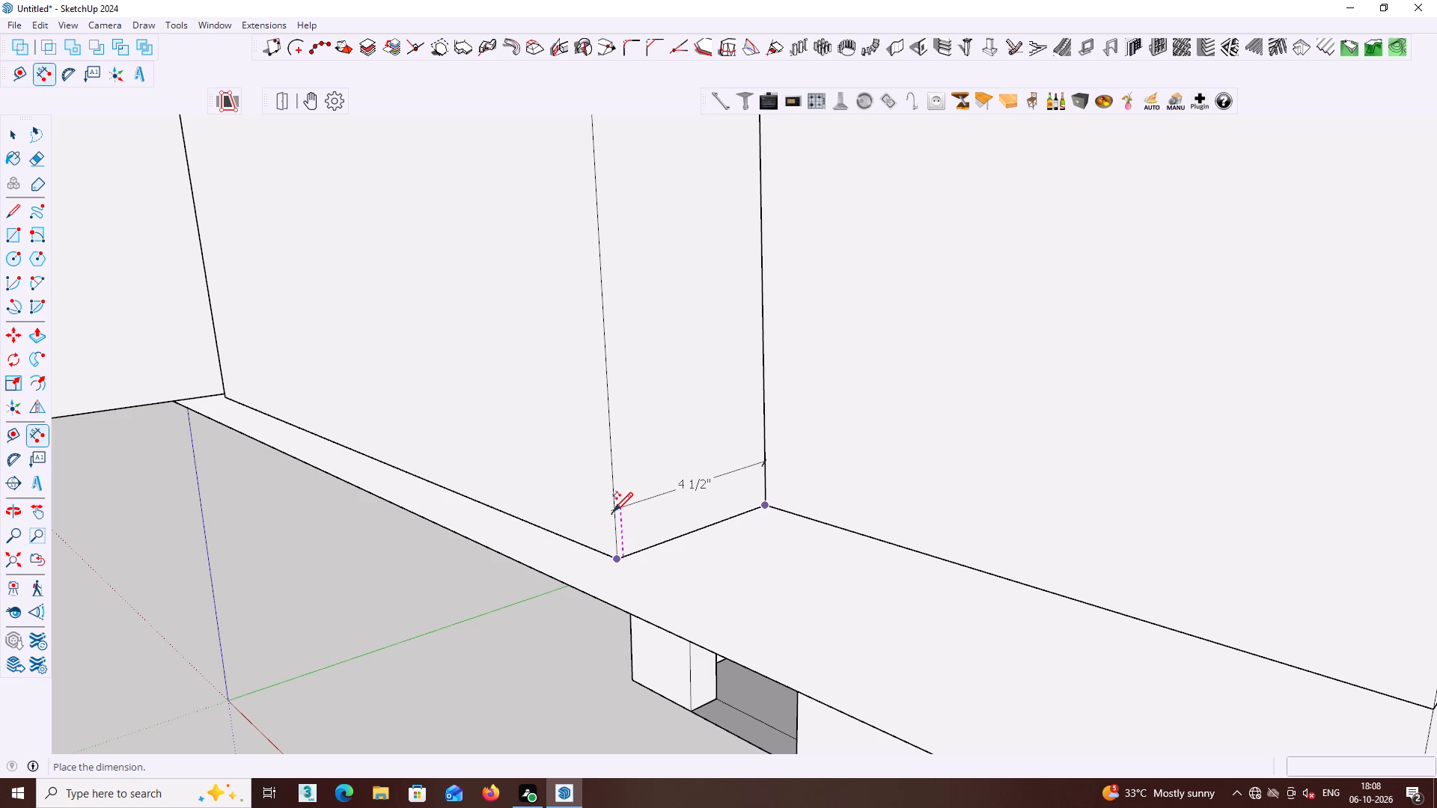
pyautogui.press('Escape')
pyautogui.press('space')
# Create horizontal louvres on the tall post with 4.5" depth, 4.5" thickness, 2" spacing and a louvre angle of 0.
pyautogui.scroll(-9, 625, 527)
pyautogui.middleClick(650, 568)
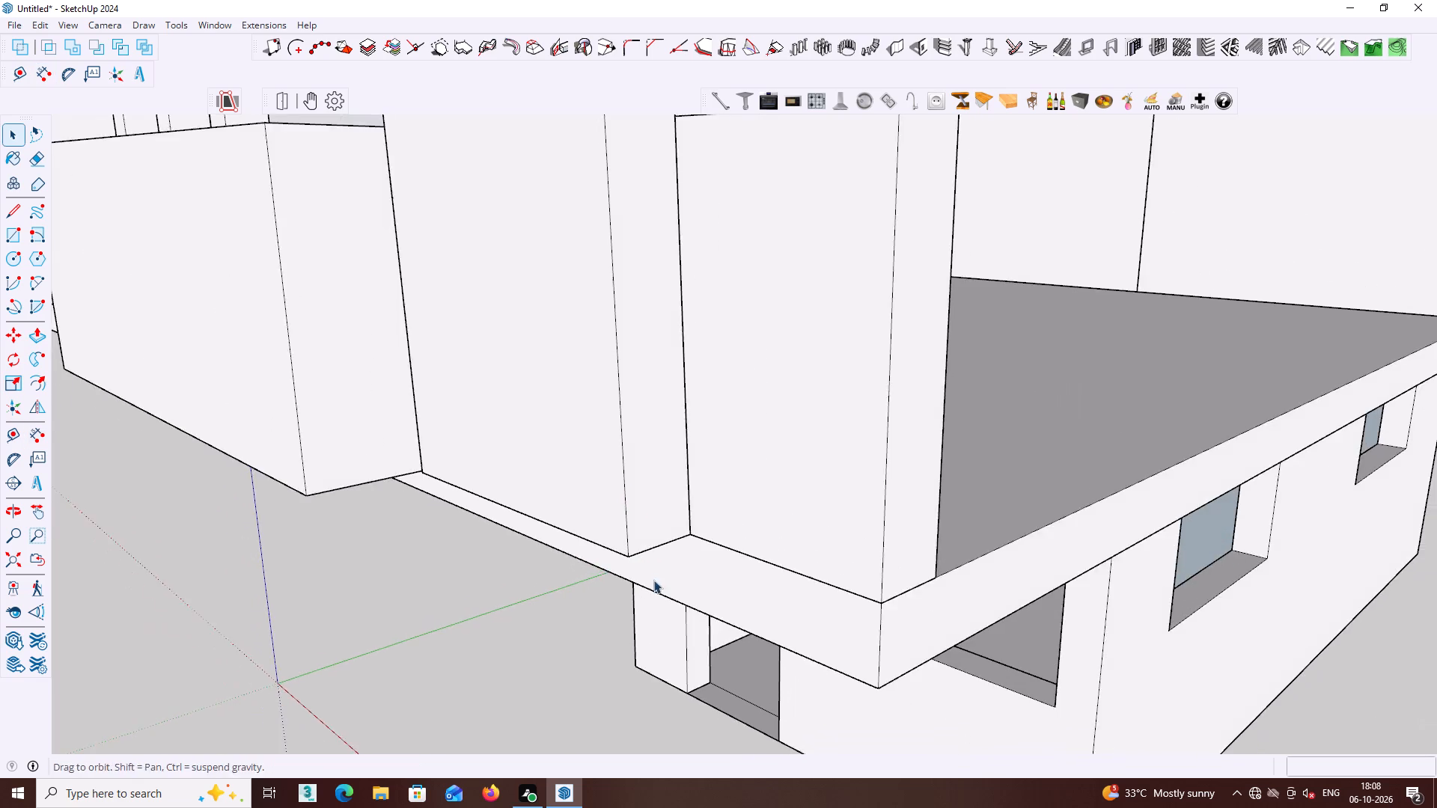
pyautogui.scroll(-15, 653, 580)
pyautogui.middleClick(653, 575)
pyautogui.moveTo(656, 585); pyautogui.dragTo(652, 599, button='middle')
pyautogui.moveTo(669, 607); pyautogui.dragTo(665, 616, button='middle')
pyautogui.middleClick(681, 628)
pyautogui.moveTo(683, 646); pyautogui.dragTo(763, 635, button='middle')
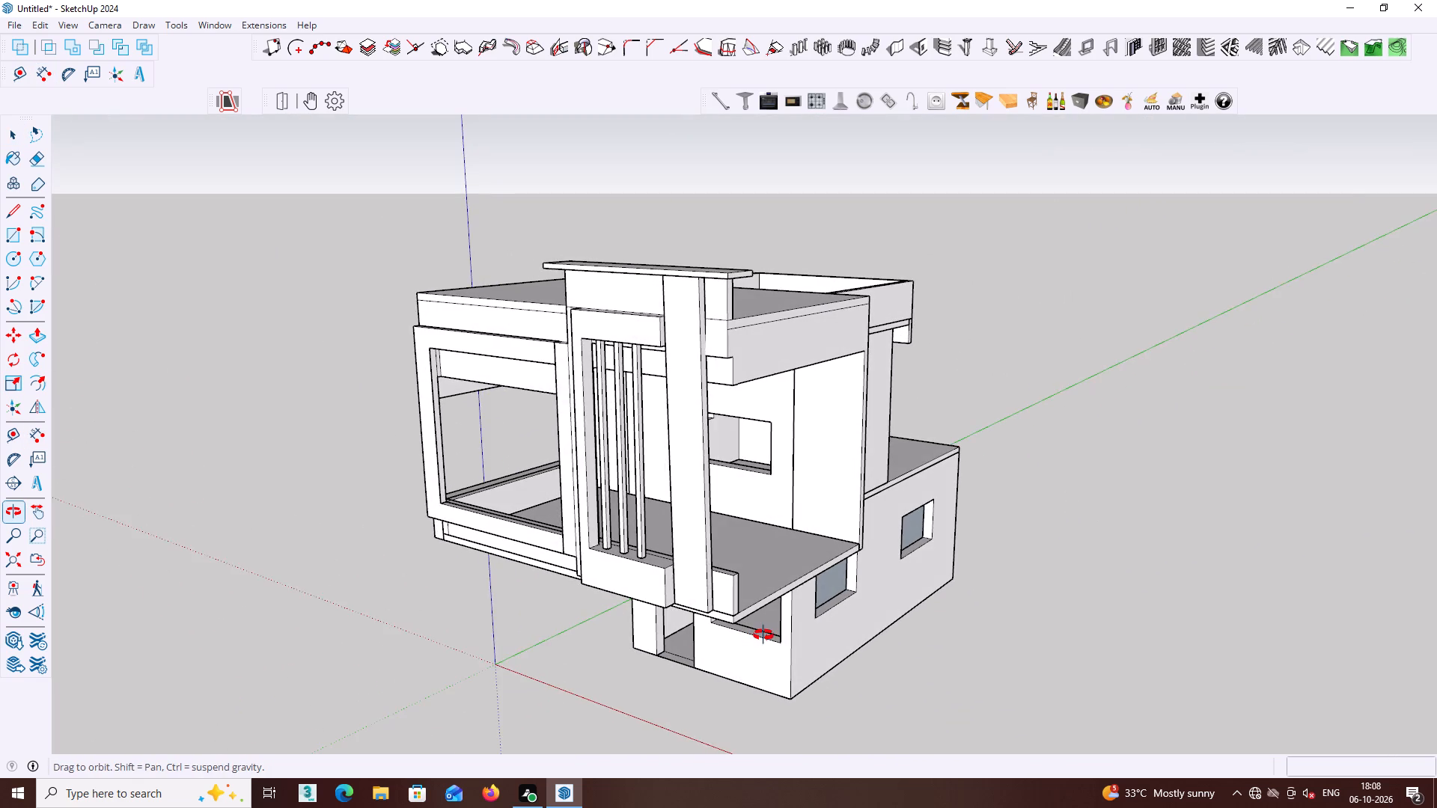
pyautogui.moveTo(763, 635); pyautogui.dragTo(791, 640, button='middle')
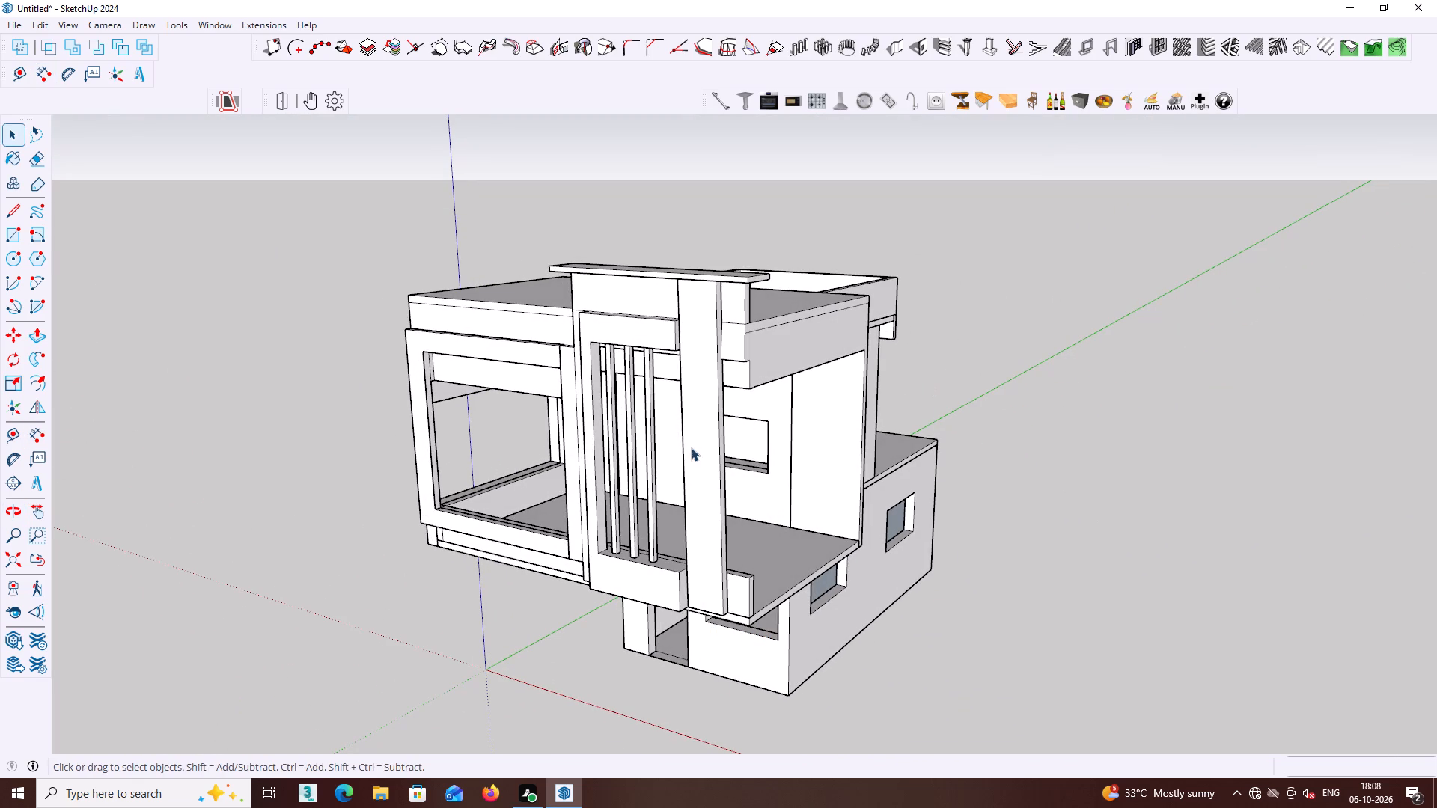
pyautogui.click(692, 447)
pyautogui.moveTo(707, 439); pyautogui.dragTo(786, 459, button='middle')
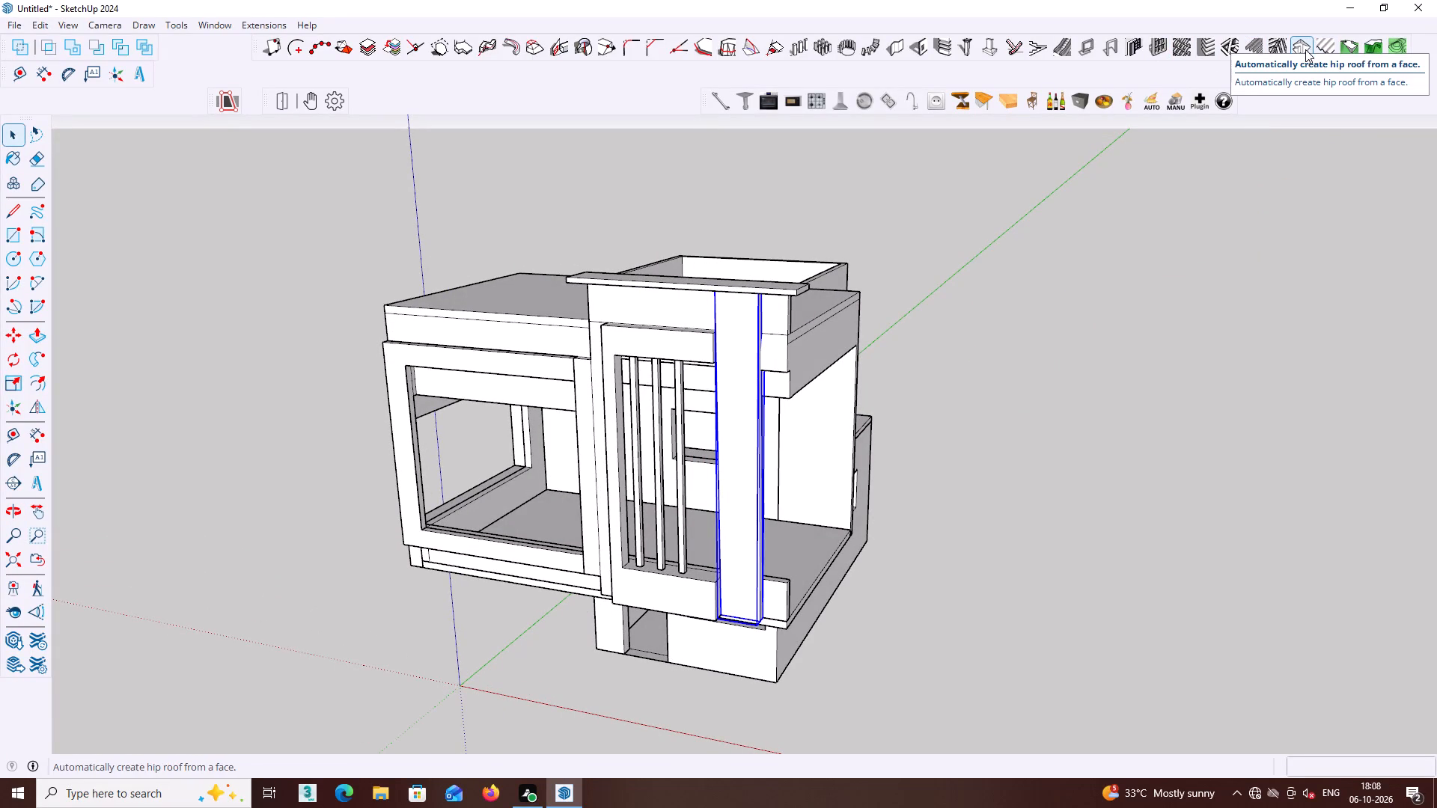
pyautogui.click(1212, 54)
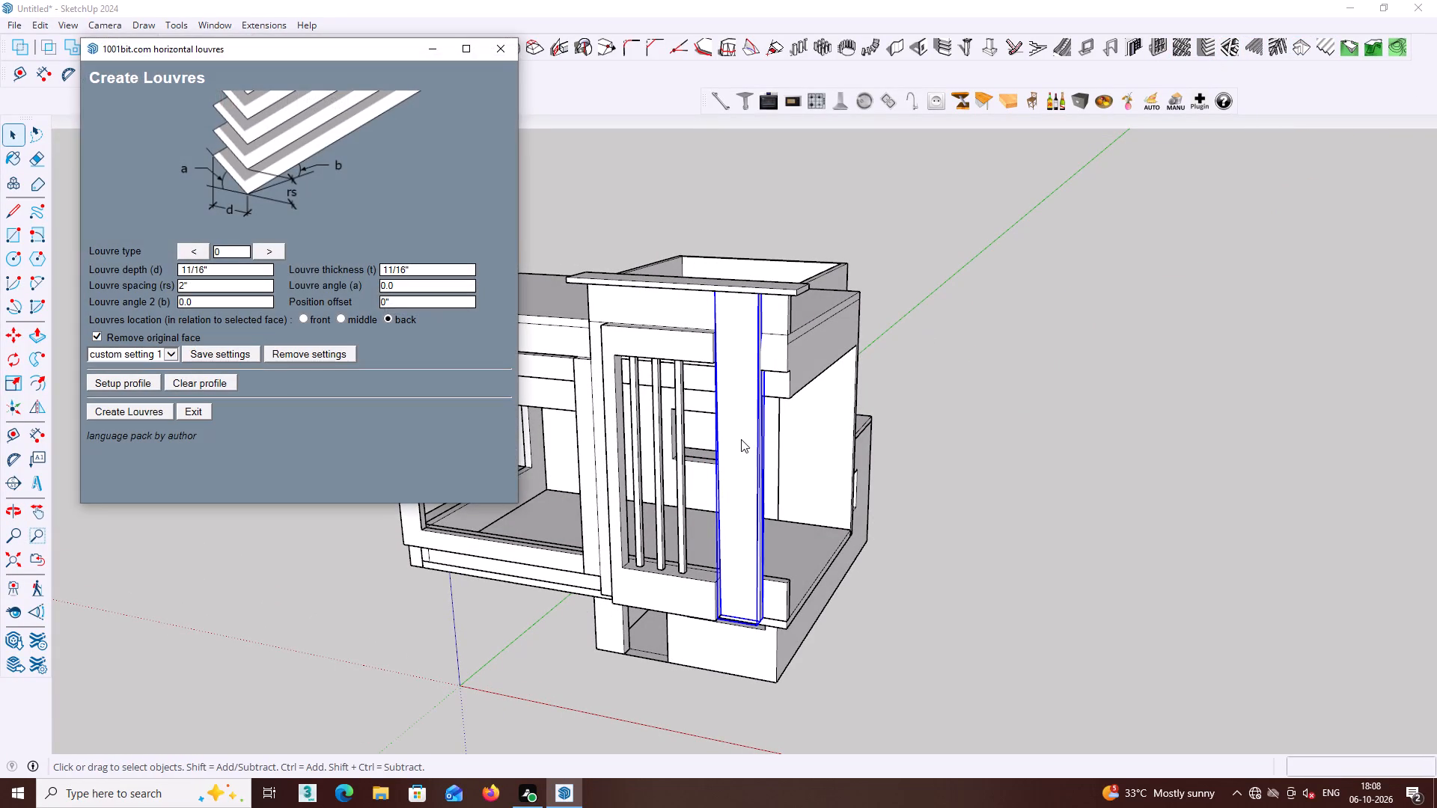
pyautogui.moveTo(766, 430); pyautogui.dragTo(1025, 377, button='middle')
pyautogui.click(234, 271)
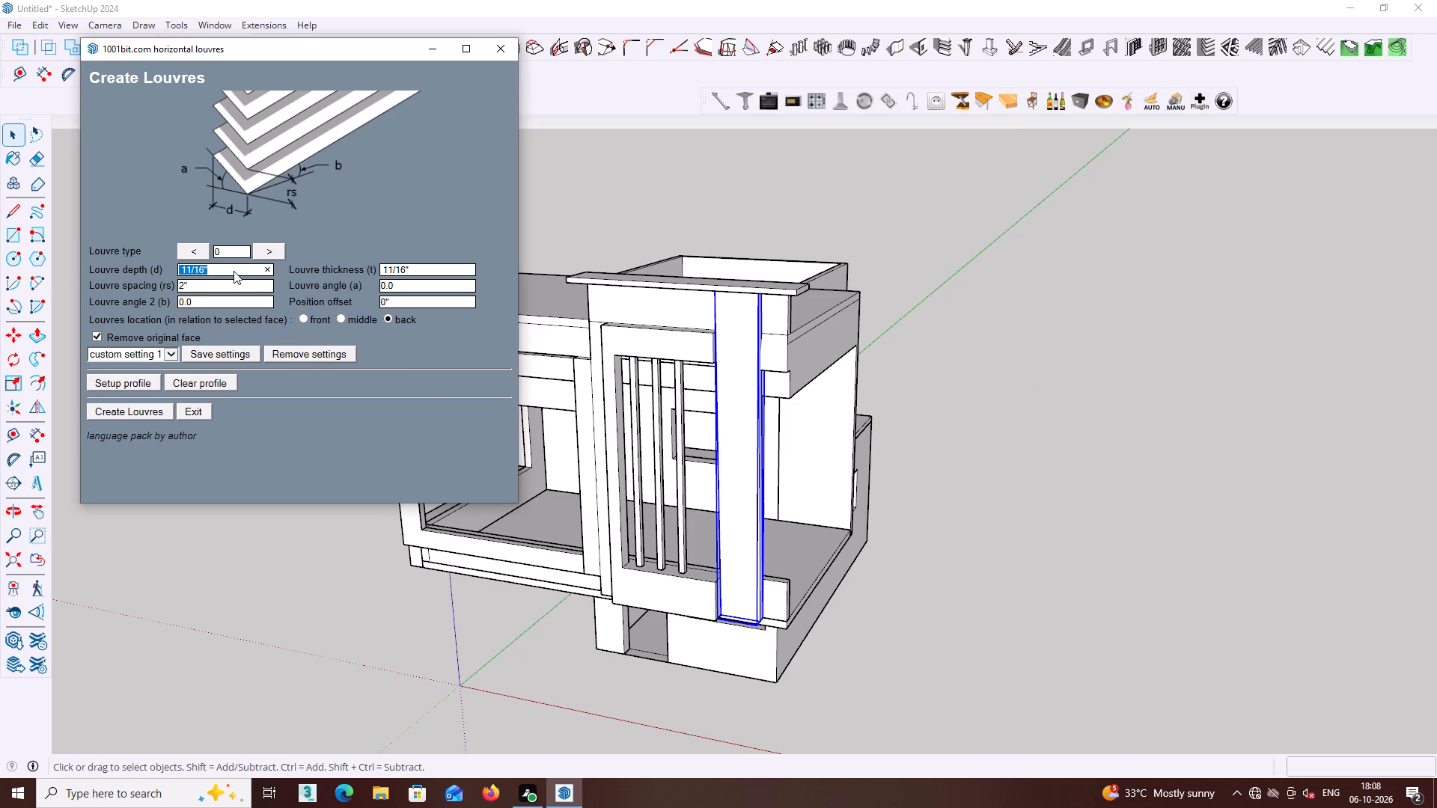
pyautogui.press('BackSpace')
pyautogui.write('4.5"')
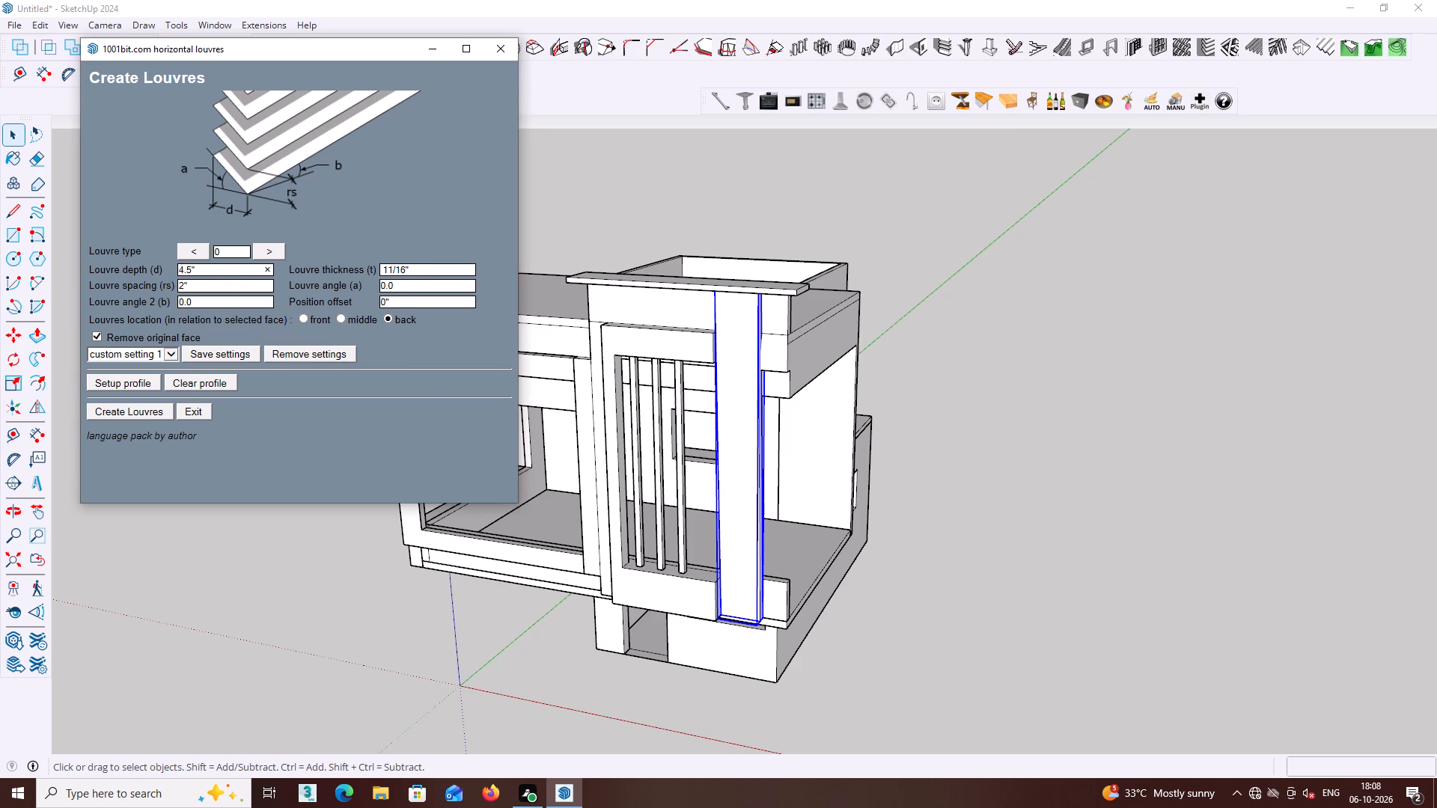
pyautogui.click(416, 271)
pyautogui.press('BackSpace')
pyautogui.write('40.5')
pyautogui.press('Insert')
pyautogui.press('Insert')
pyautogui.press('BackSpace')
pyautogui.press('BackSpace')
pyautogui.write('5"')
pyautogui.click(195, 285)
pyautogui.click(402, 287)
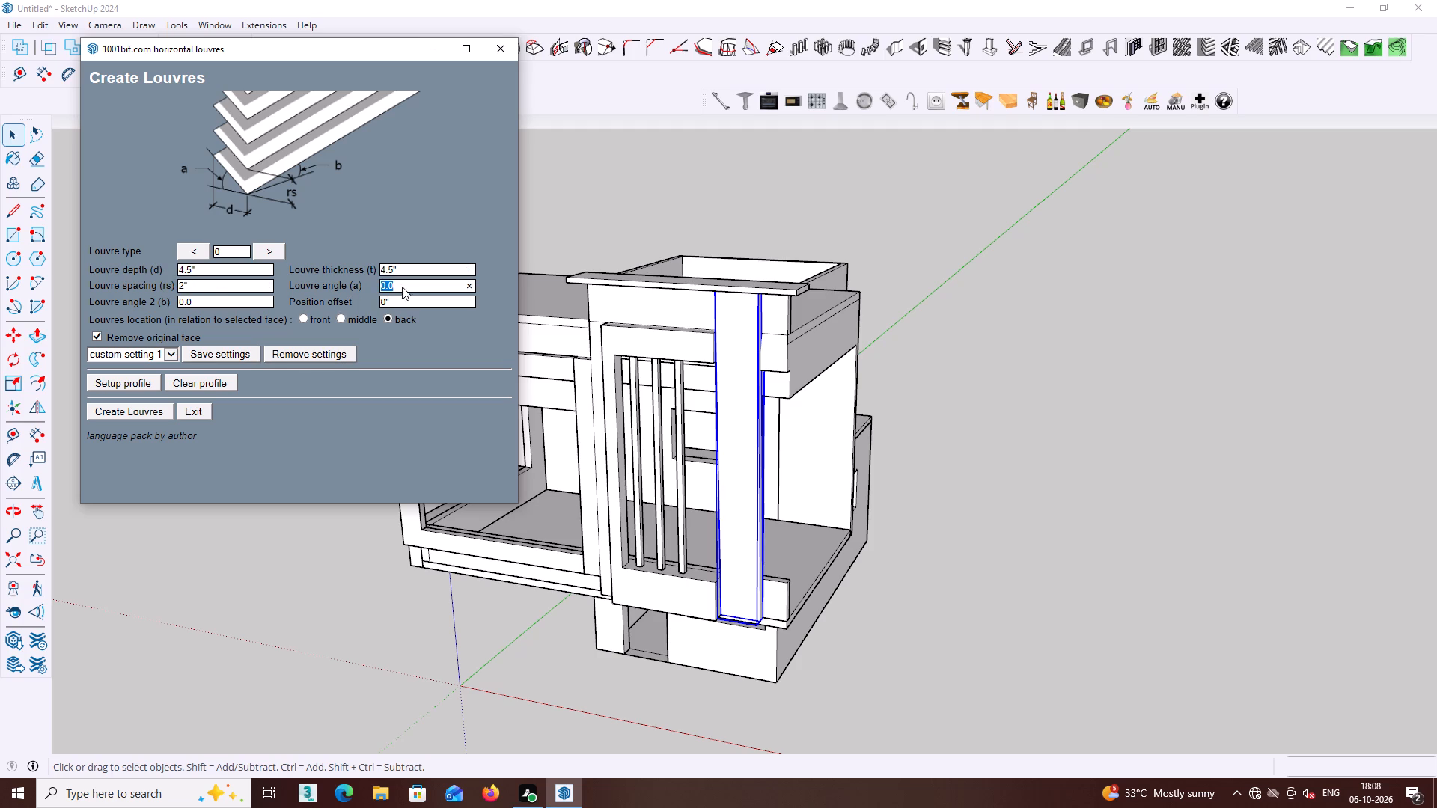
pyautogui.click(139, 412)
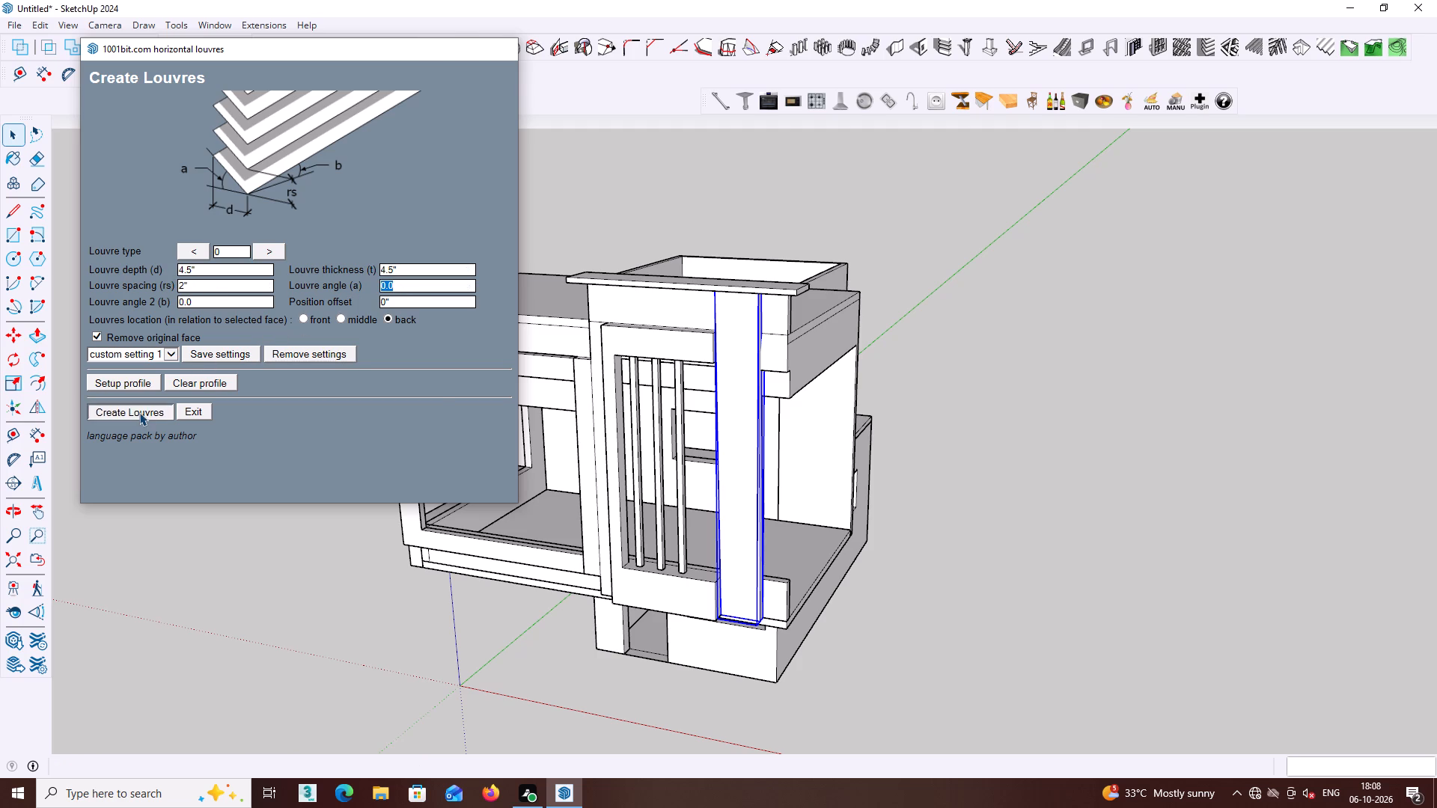
# Examine the louvres on the tall post from the front, below and the corner, checking their fit against the roof slab and the adjoining beam.
pyautogui.doubleClick(730, 447)
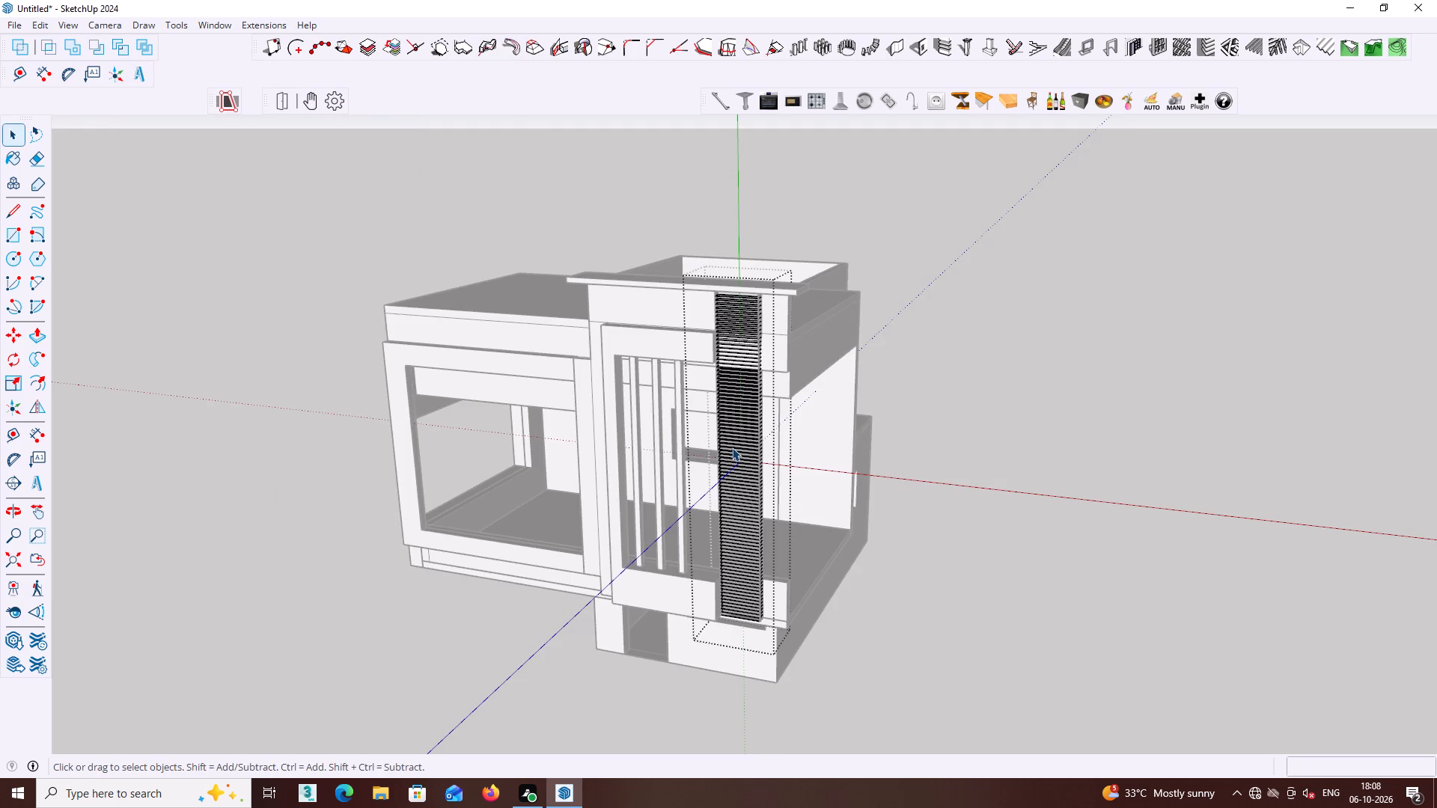
pyautogui.press('space')
pyautogui.click(1004, 455)
pyautogui.moveTo(998, 455); pyautogui.dragTo(1299, 415, button='middle')
pyautogui.scroll(-1, 1161, 444)
pyautogui.scroll(4, 933, 372)
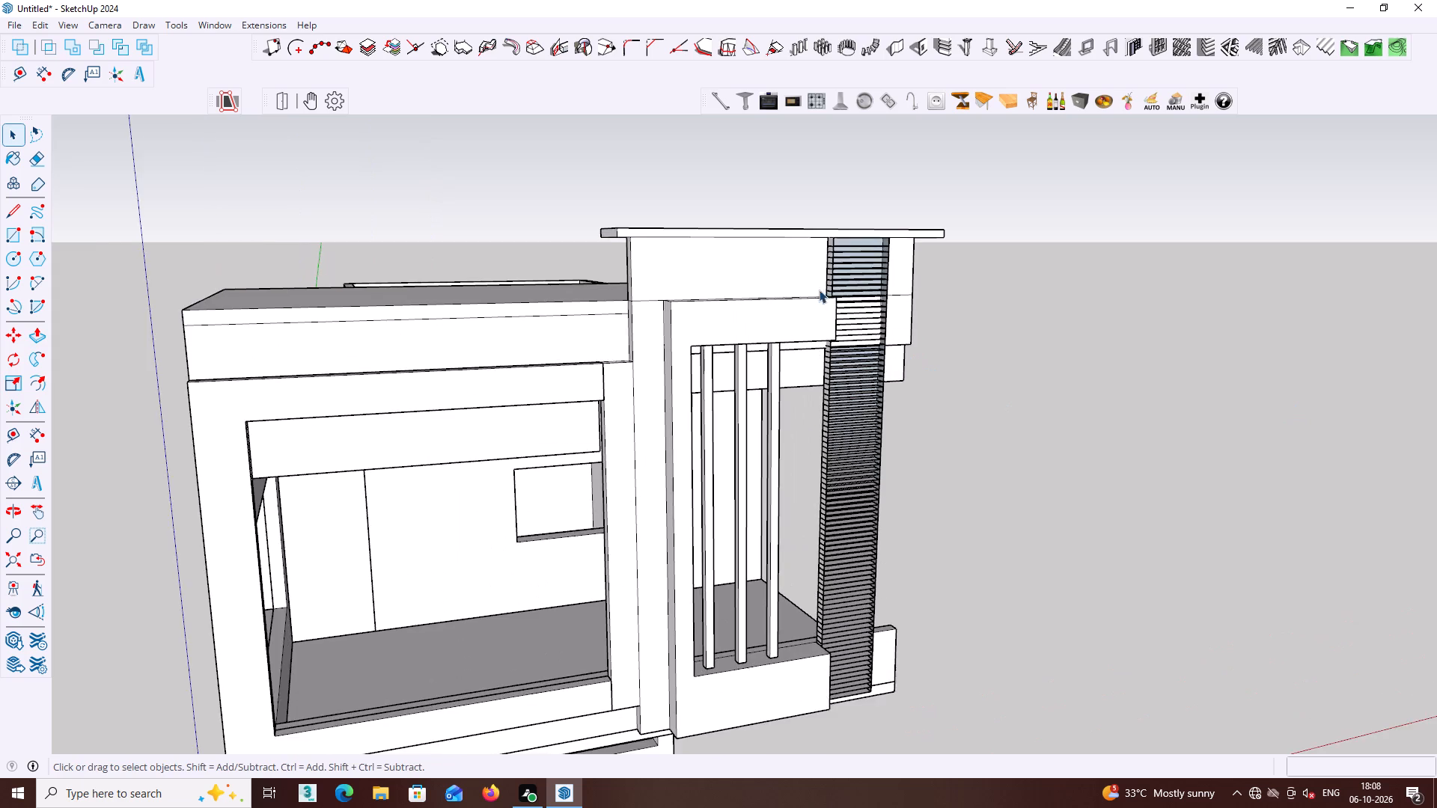
pyautogui.moveTo(820, 289); pyautogui.dragTo(991, 345, button='middle')
pyautogui.scroll(5, 851, 250)
pyautogui.moveTo(849, 244); pyautogui.dragTo(781, 156, button='middle')
pyautogui.scroll(4, 928, 259)
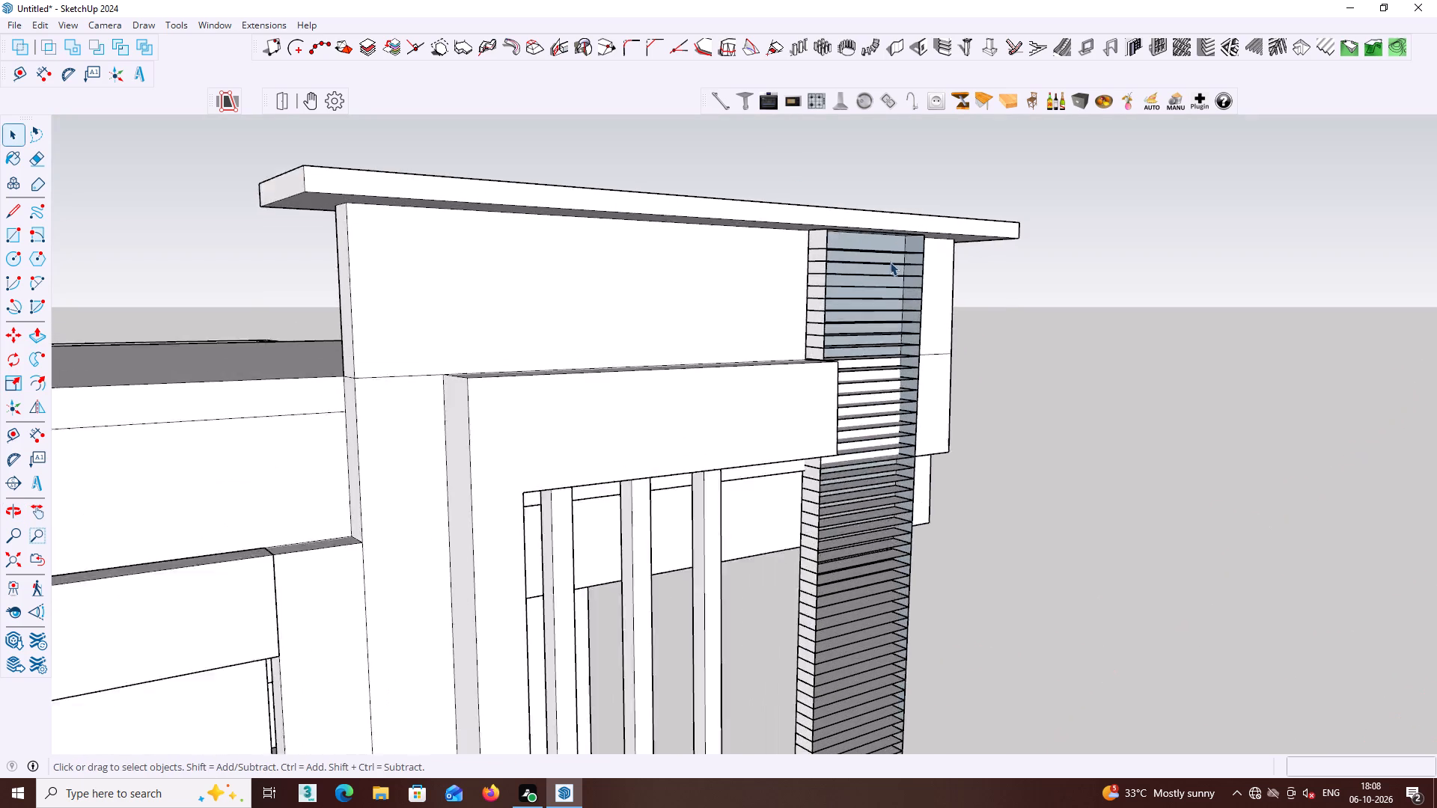
pyautogui.scroll(9, 890, 262)
pyautogui.moveTo(869, 276); pyautogui.dragTo(918, 250, button='middle')
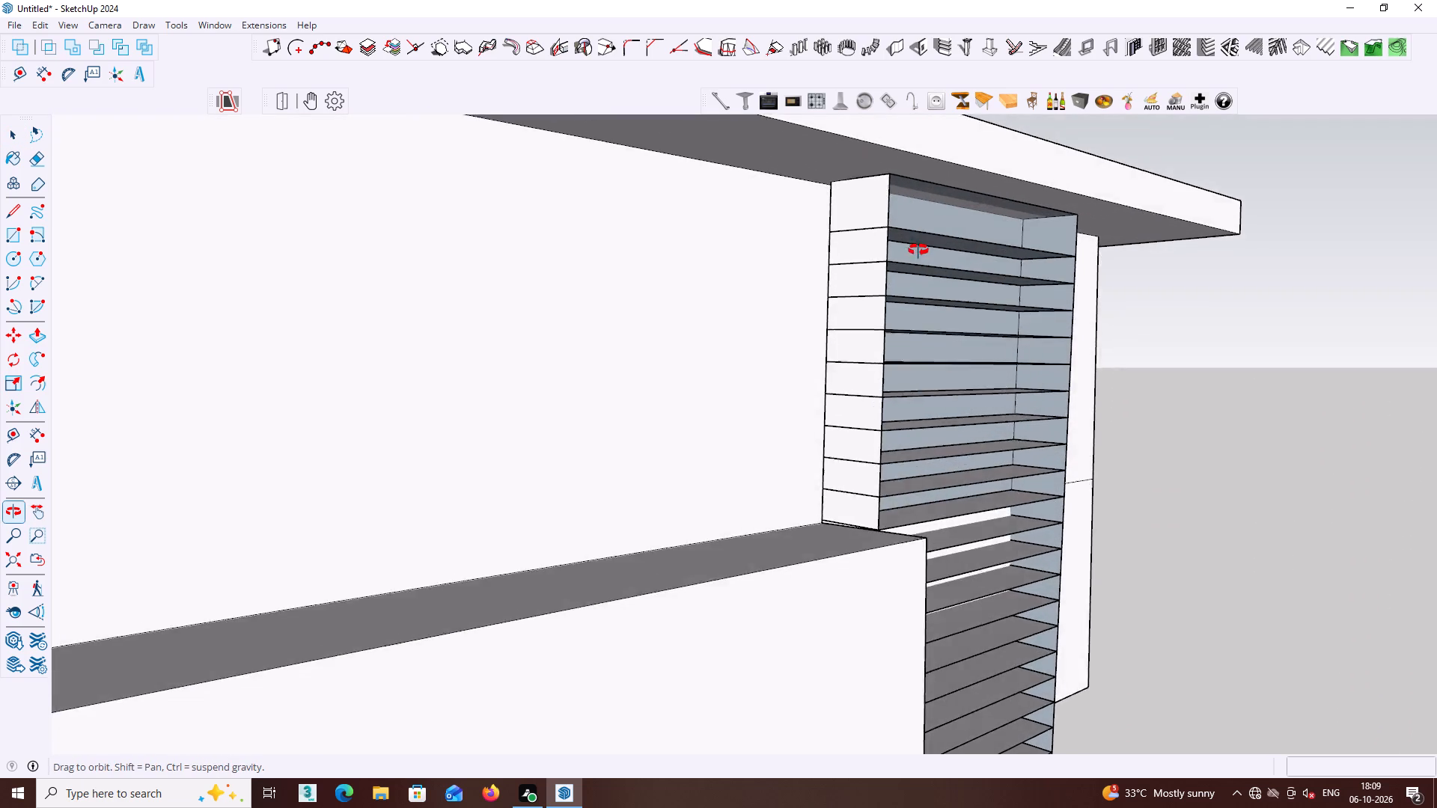
pyautogui.moveTo(918, 250); pyautogui.dragTo(700, 345, button='middle')
pyautogui.moveTo(701, 345); pyautogui.dragTo(710, 345, button='middle')
pyautogui.scroll(-7, 739, 354)
pyautogui.middleClick(805, 387)
pyautogui.keyDown('shift'); pyautogui.moveTo(832, 503); pyautogui.dragTo(728, 367, button='middle'); pyautogui.keyUp('shift')
pyautogui.moveTo(724, 415); pyautogui.dragTo(653, 228, button='middle')
pyautogui.scroll(2, 695, 417)
pyautogui.moveTo(649, 384); pyautogui.dragTo(636, 456, button='middle')
pyautogui.scroll(2, 604, 327)
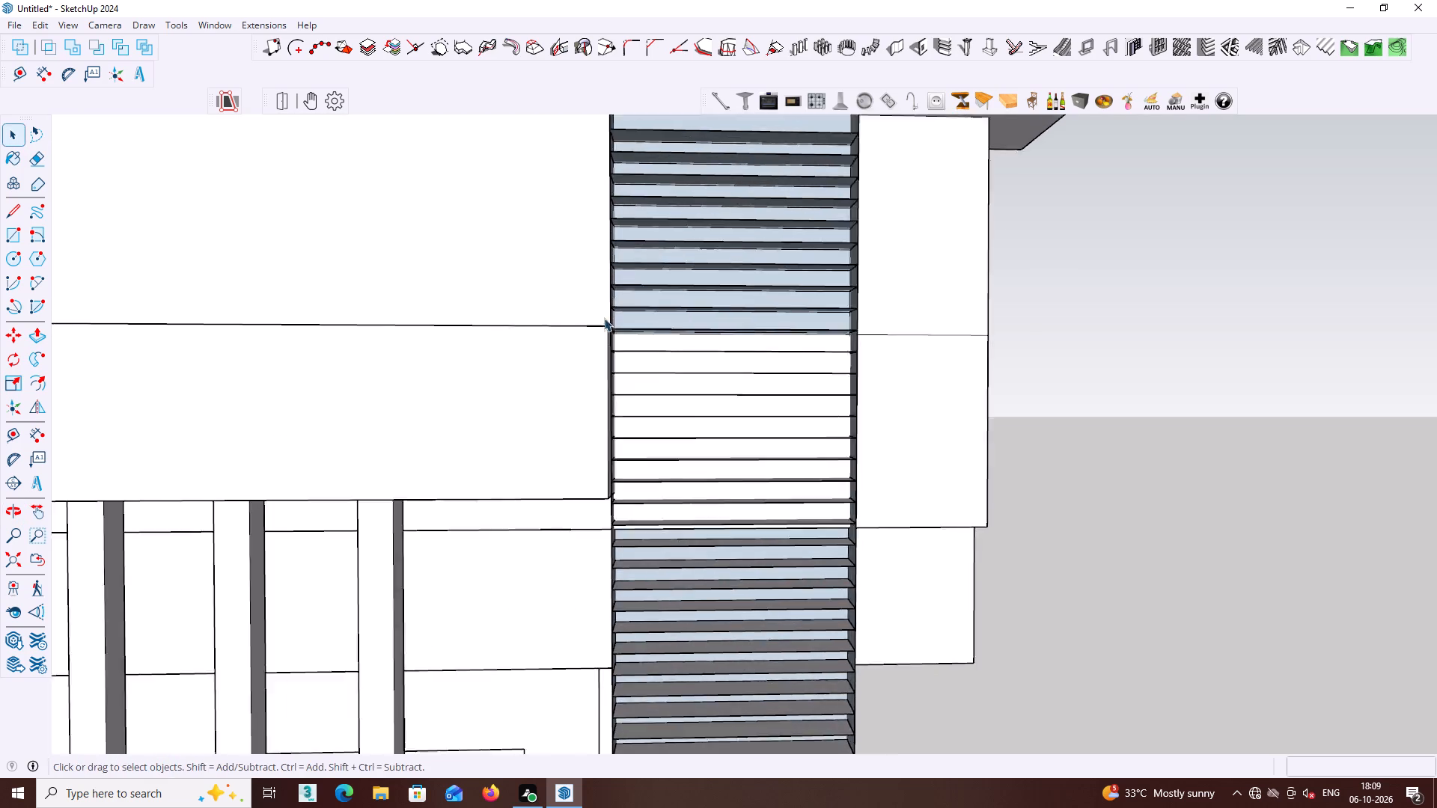
pyautogui.scroll(6, 604, 318)
pyautogui.moveTo(652, 382); pyautogui.dragTo(585, 527, button='middle')
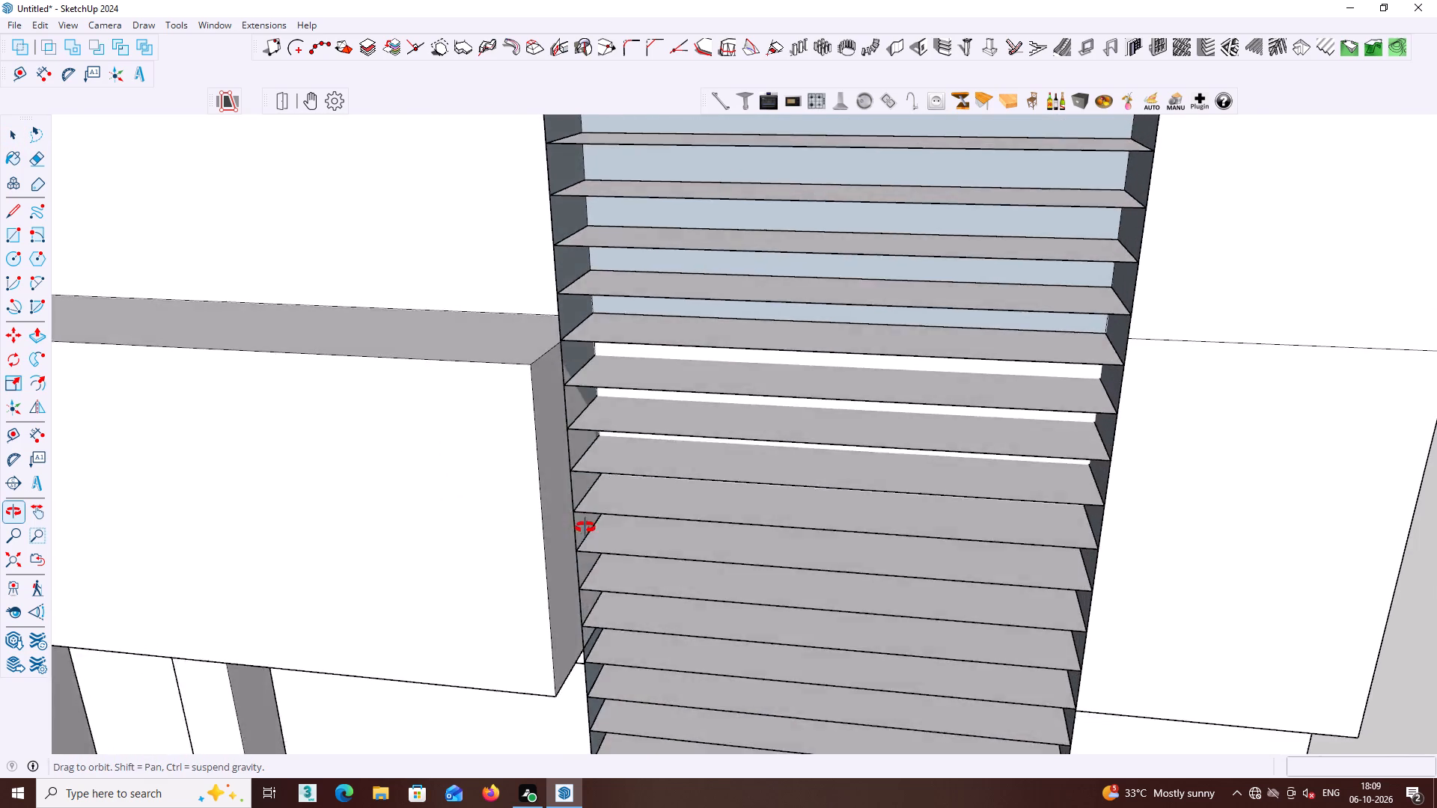
pyautogui.moveTo(585, 527); pyautogui.dragTo(887, 547, button='middle')
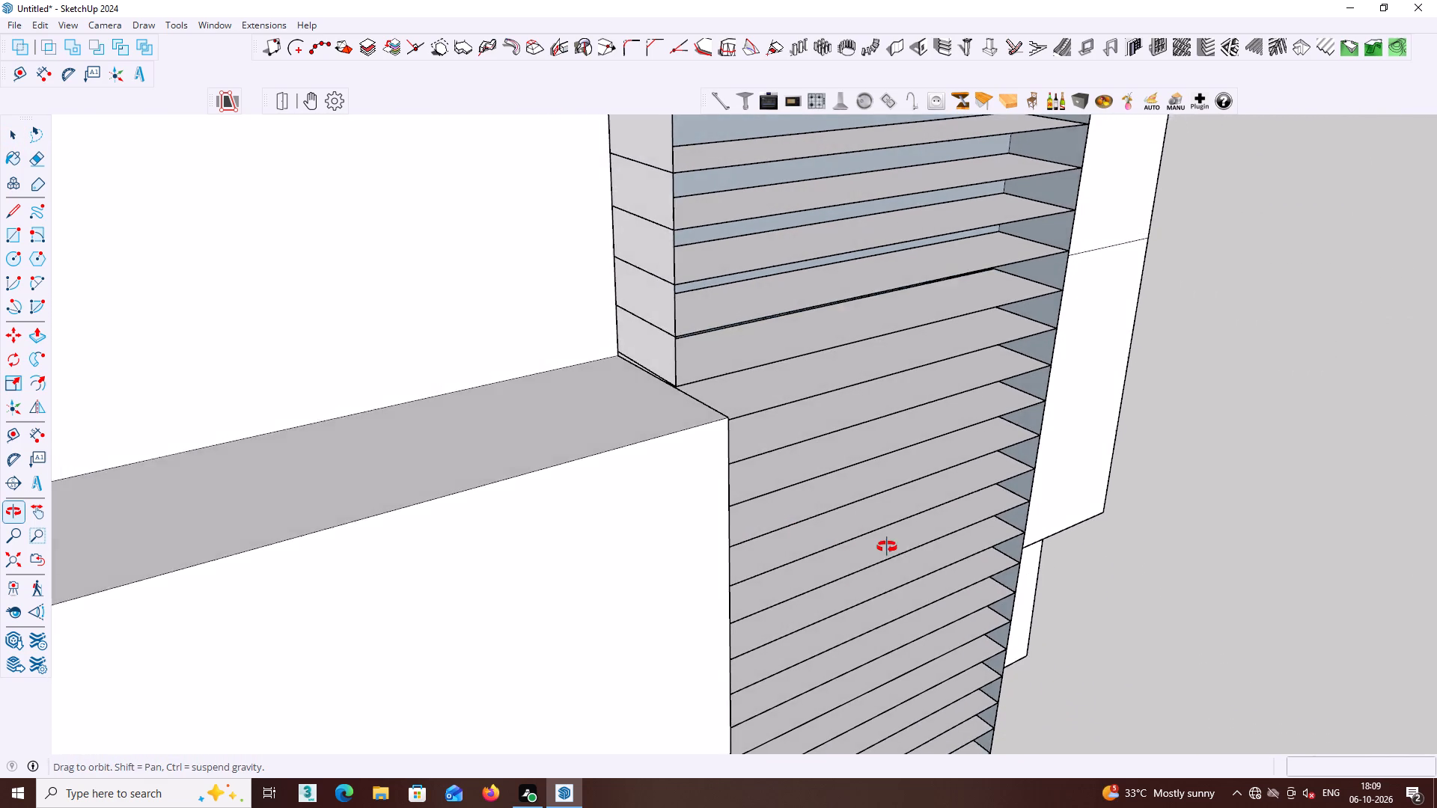
pyautogui.moveTo(887, 547); pyautogui.dragTo(889, 543, button='middle')
pyautogui.middleClick(890, 538)
pyautogui.scroll(-16, 890, 538)
pyautogui.middleClick(895, 539)
pyautogui.middleClick(903, 543)
pyautogui.middleClick(921, 548)
pyautogui.moveTo(932, 563); pyautogui.dragTo(791, 391, button='middle')
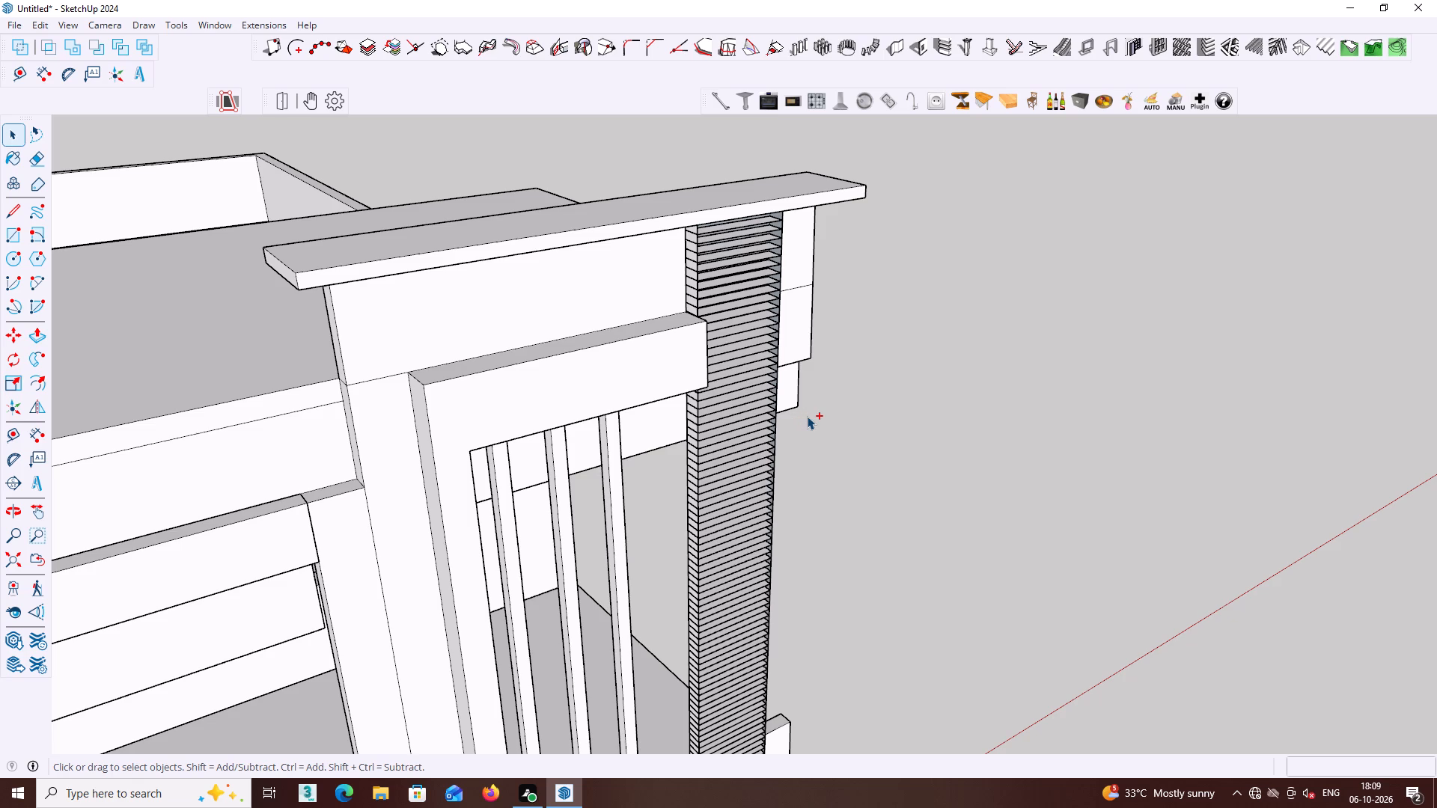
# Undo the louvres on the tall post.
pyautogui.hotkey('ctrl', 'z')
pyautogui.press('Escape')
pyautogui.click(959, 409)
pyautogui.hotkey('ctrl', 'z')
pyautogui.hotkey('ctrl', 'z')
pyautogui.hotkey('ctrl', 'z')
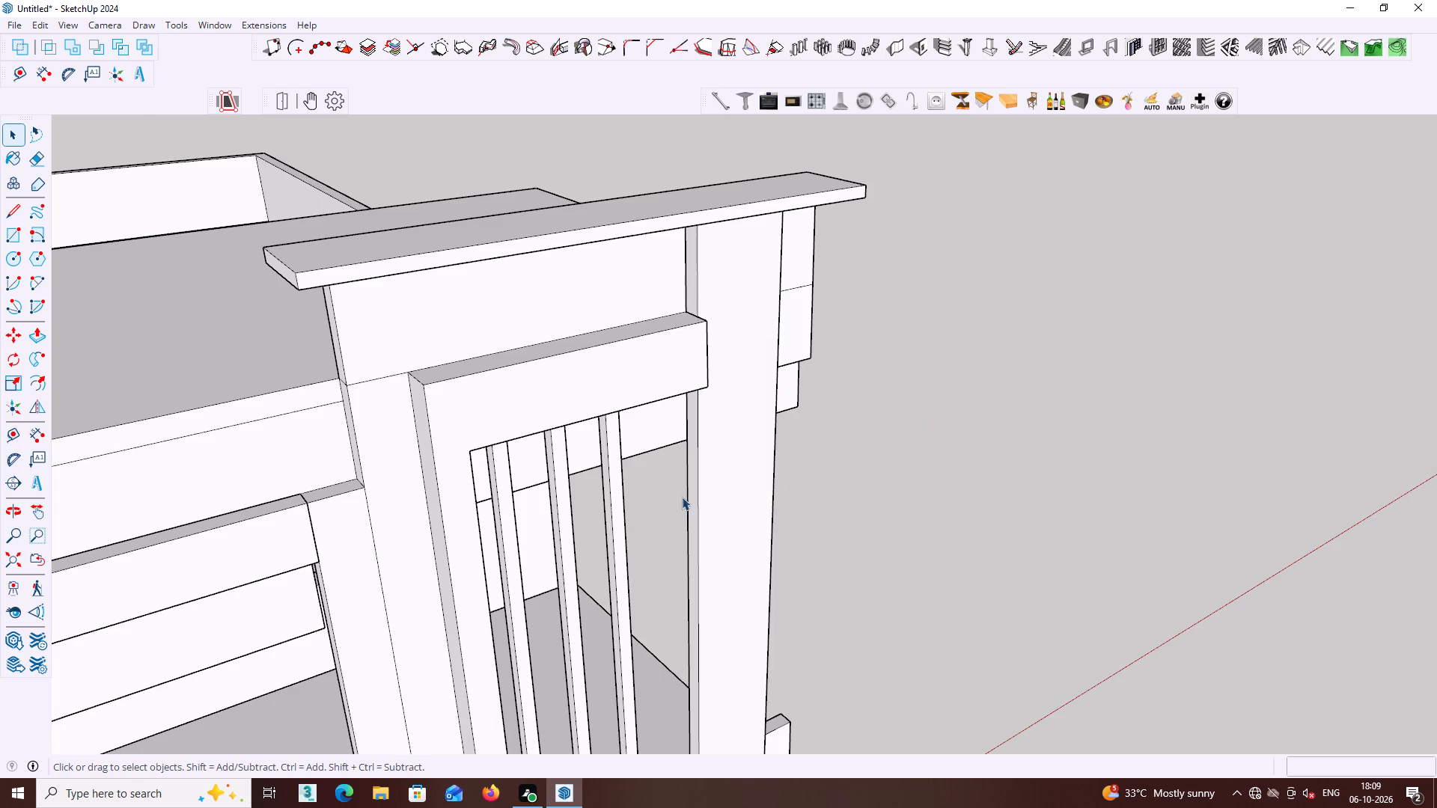
# Configure horizontal grooves for the tall post: external dimension 1", internal dimension 1.5", depth 0.5", spacing 2" and 50 grooves.
pyautogui.press('space')
pyautogui.click(724, 493)
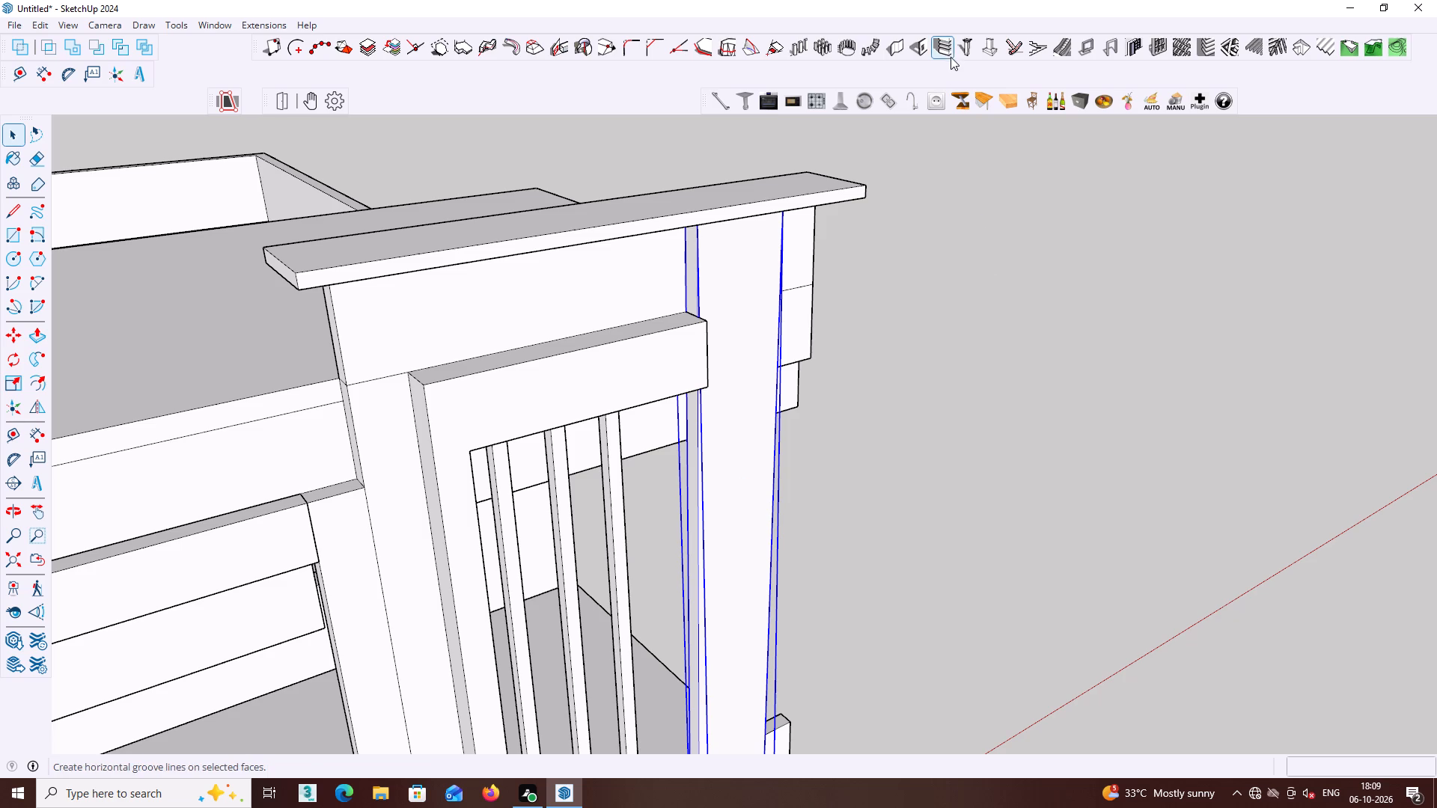
pyautogui.click(948, 53)
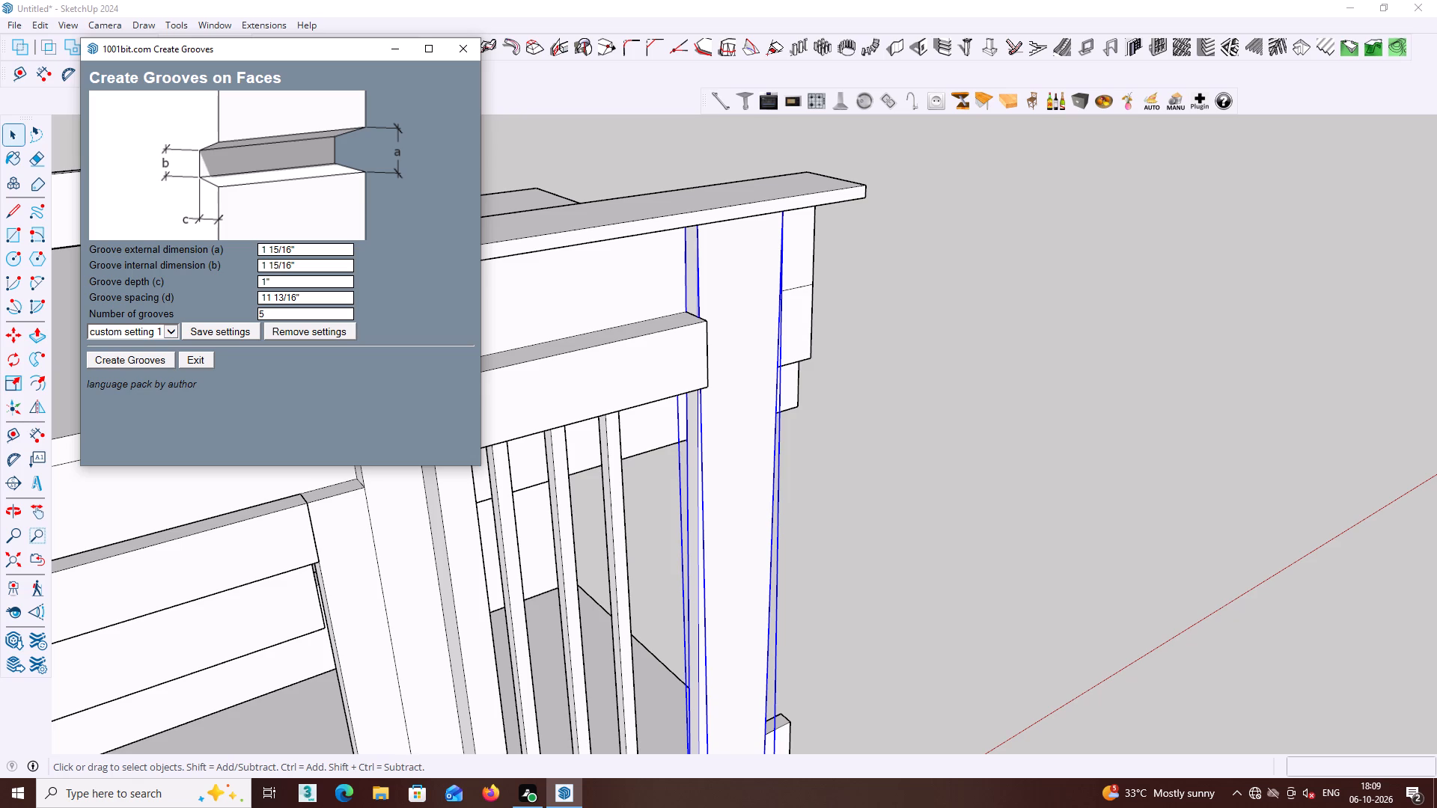
pyautogui.click(311, 251)
pyautogui.press('BackSpace')
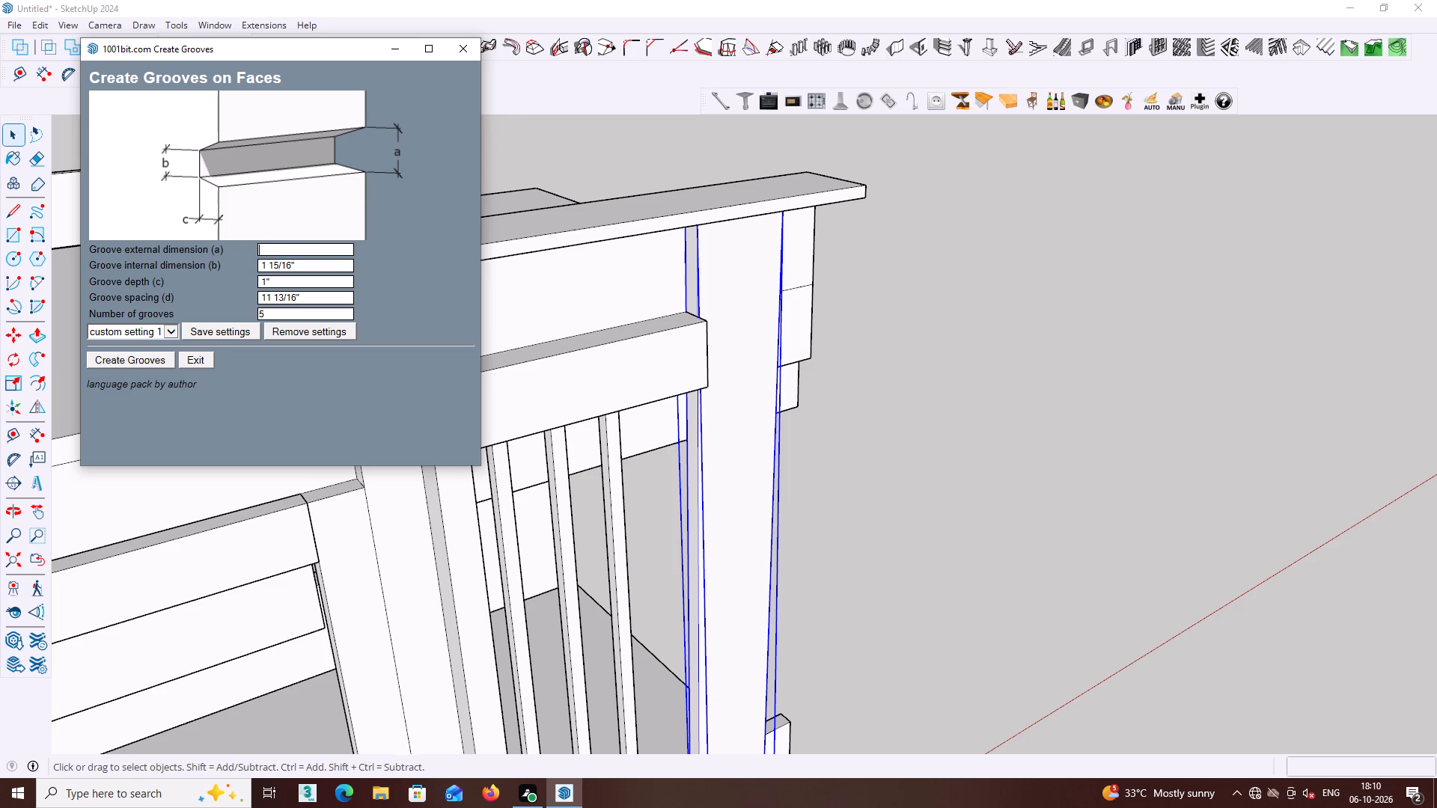
pyautogui.press('1')
pyautogui.hotkey('shift', '"')
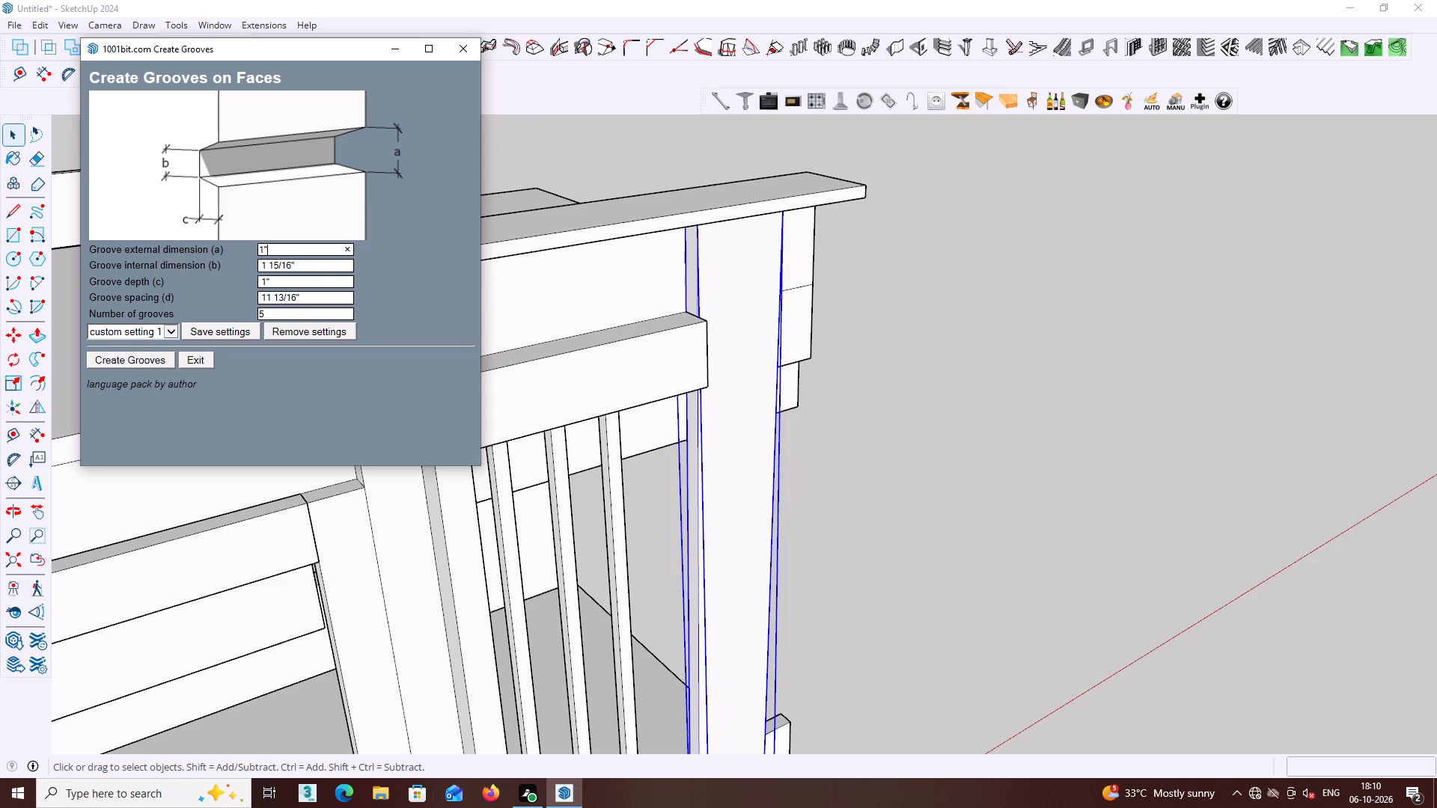
pyautogui.click(305, 266)
pyautogui.press('BackSpace')
pyautogui.write('1.5"')
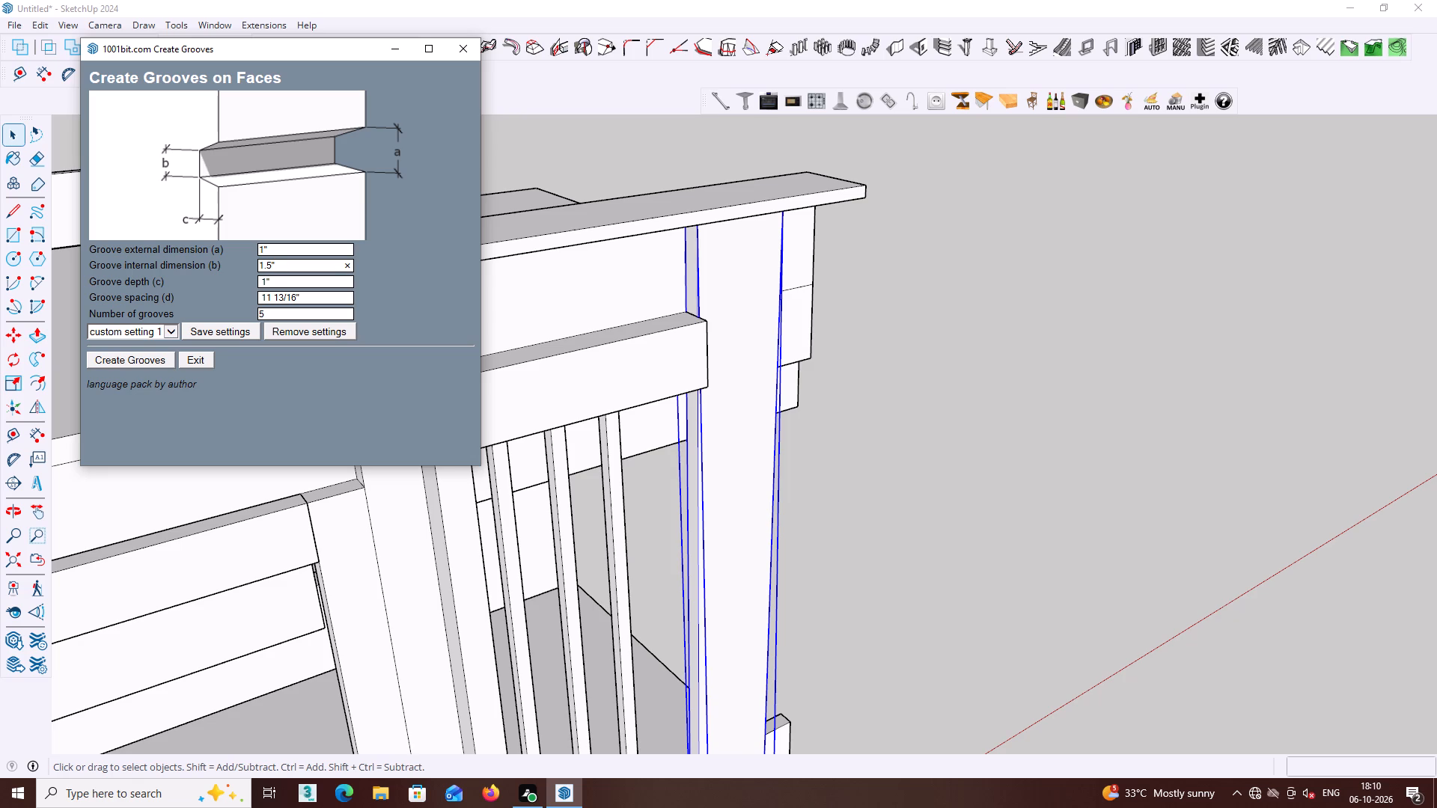
pyautogui.click(272, 279)
pyautogui.press('BackSpace')
pyautogui.write('0.5"')
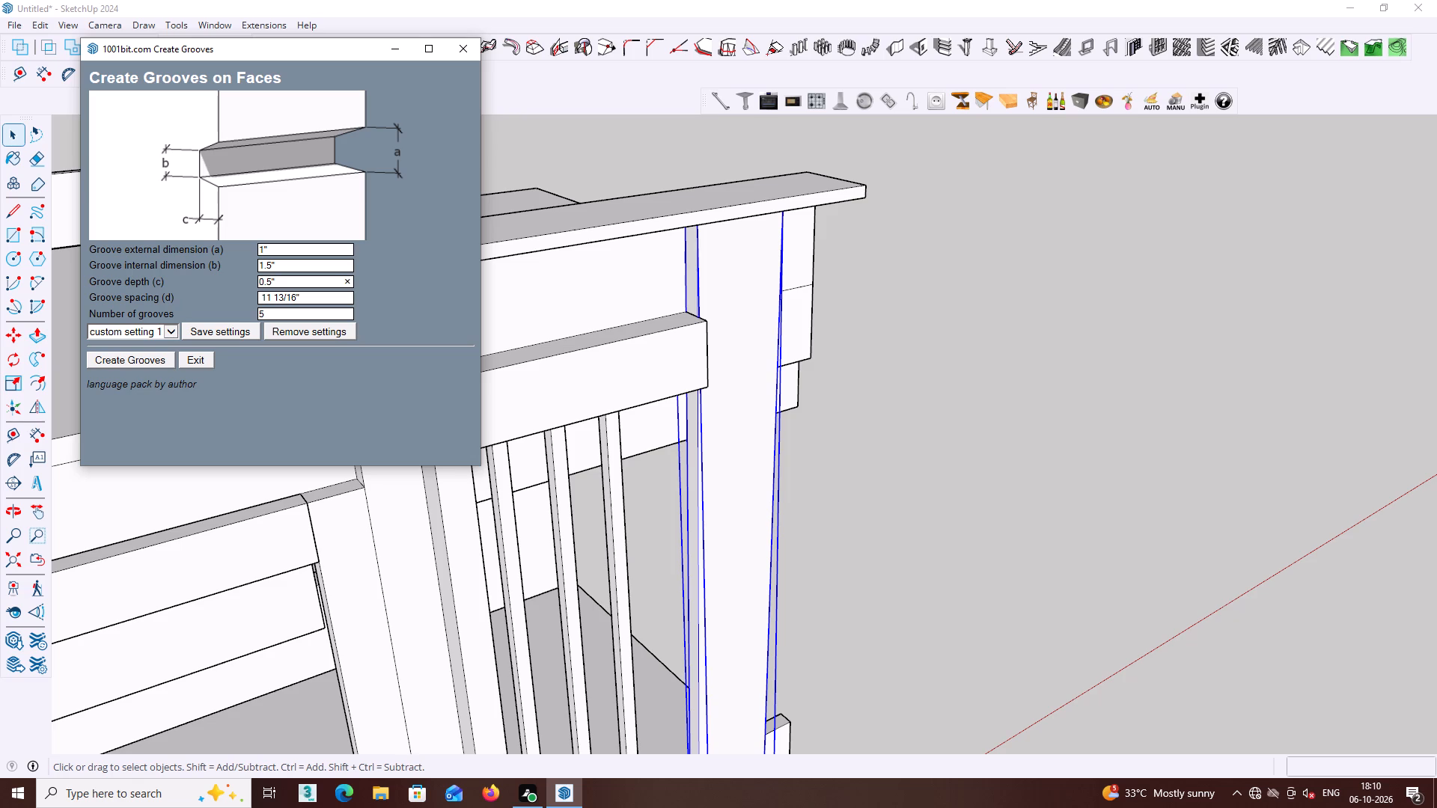
pyautogui.click(303, 297)
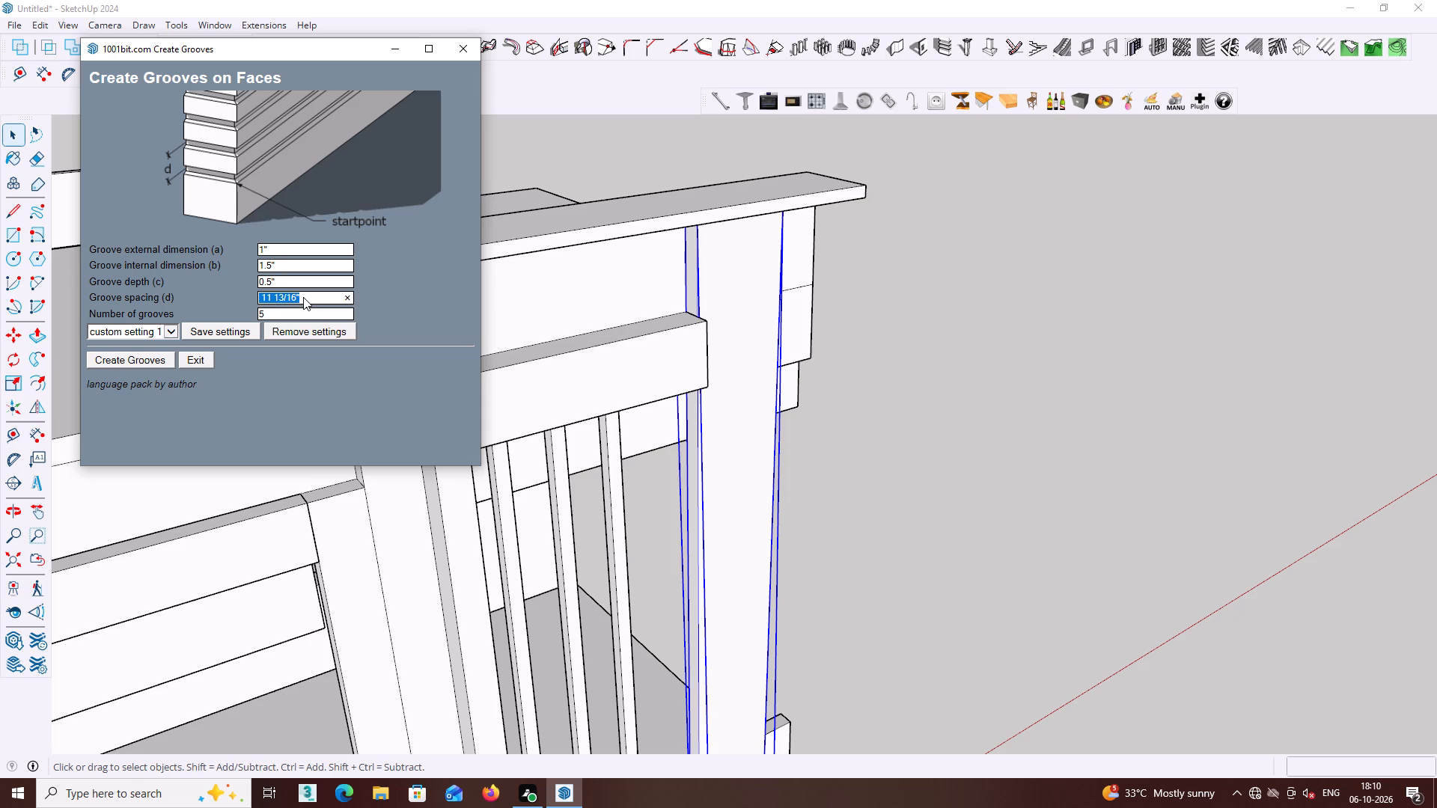
pyautogui.press('BackSpace')
pyautogui.write('2"')
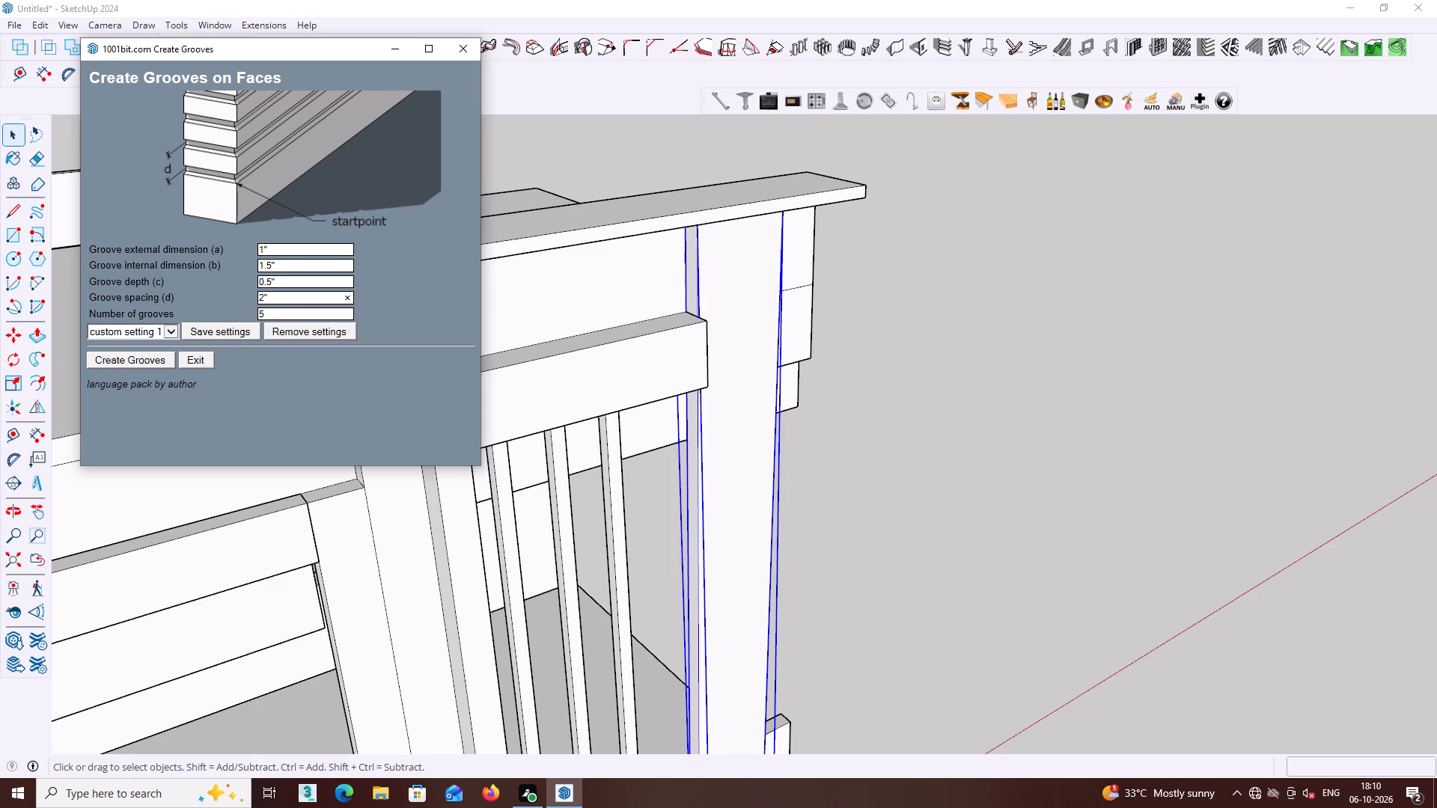
pyautogui.click(279, 317)
pyautogui.press('BackSpace')
pyautogui.write('50')
pyautogui.press('Return')
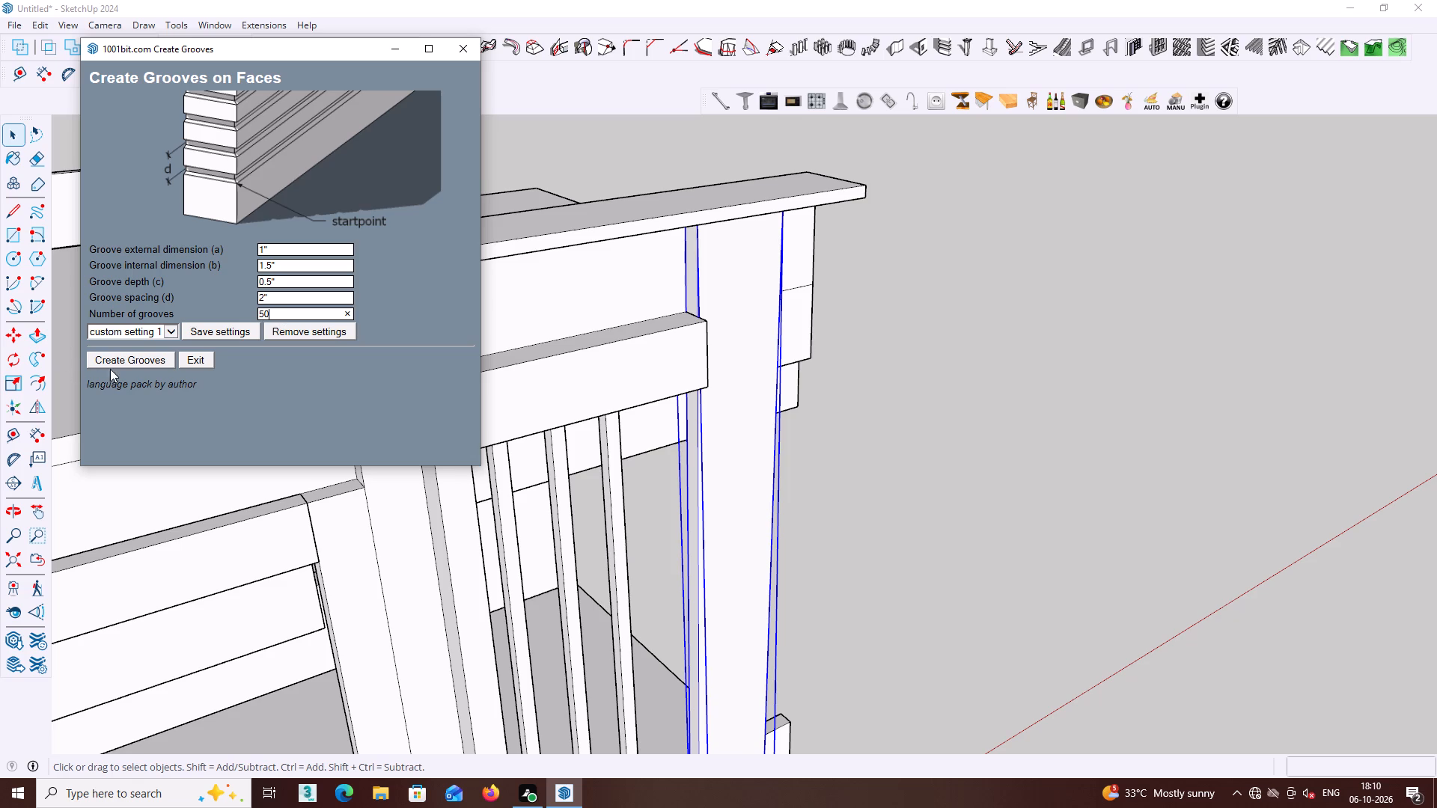
pyautogui.click(114, 364)
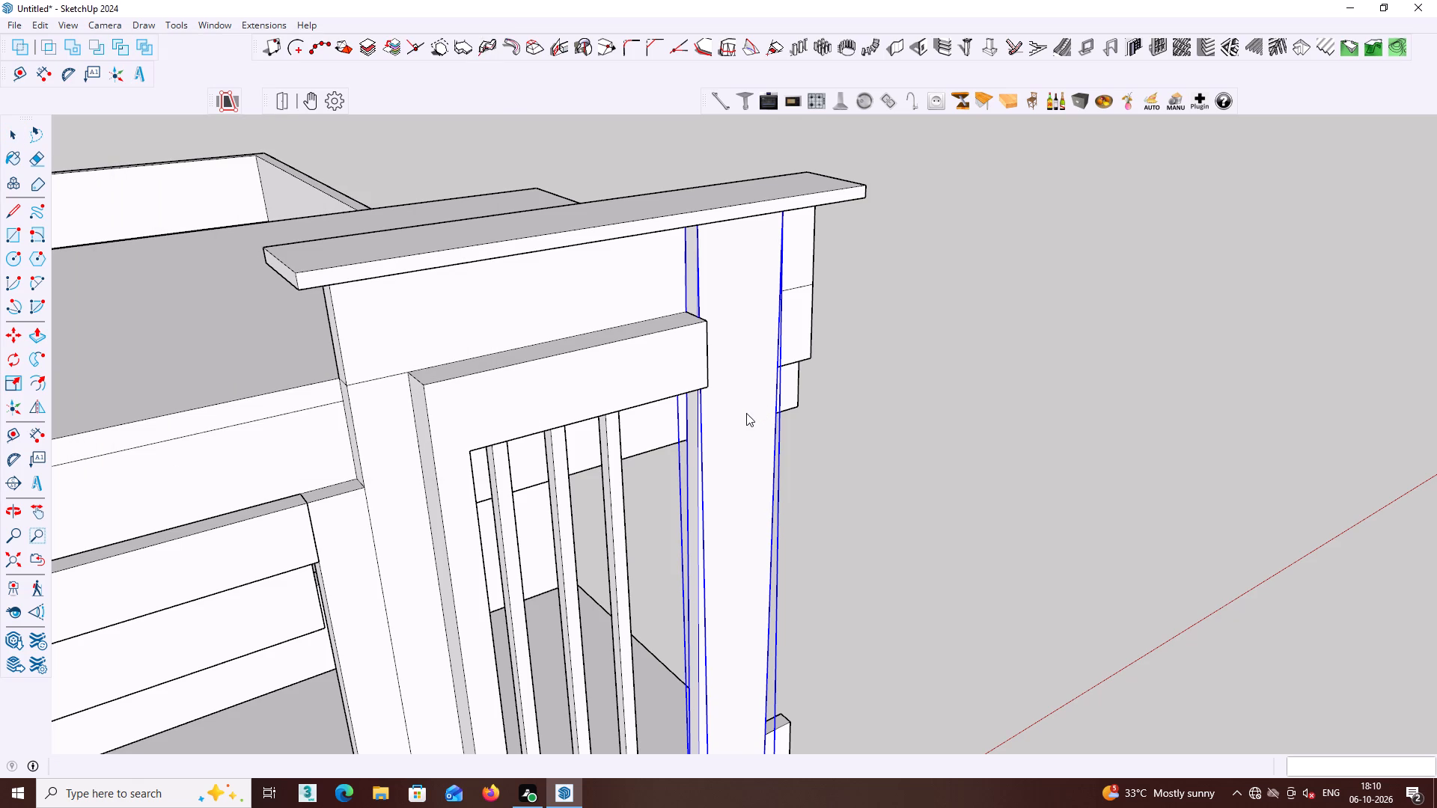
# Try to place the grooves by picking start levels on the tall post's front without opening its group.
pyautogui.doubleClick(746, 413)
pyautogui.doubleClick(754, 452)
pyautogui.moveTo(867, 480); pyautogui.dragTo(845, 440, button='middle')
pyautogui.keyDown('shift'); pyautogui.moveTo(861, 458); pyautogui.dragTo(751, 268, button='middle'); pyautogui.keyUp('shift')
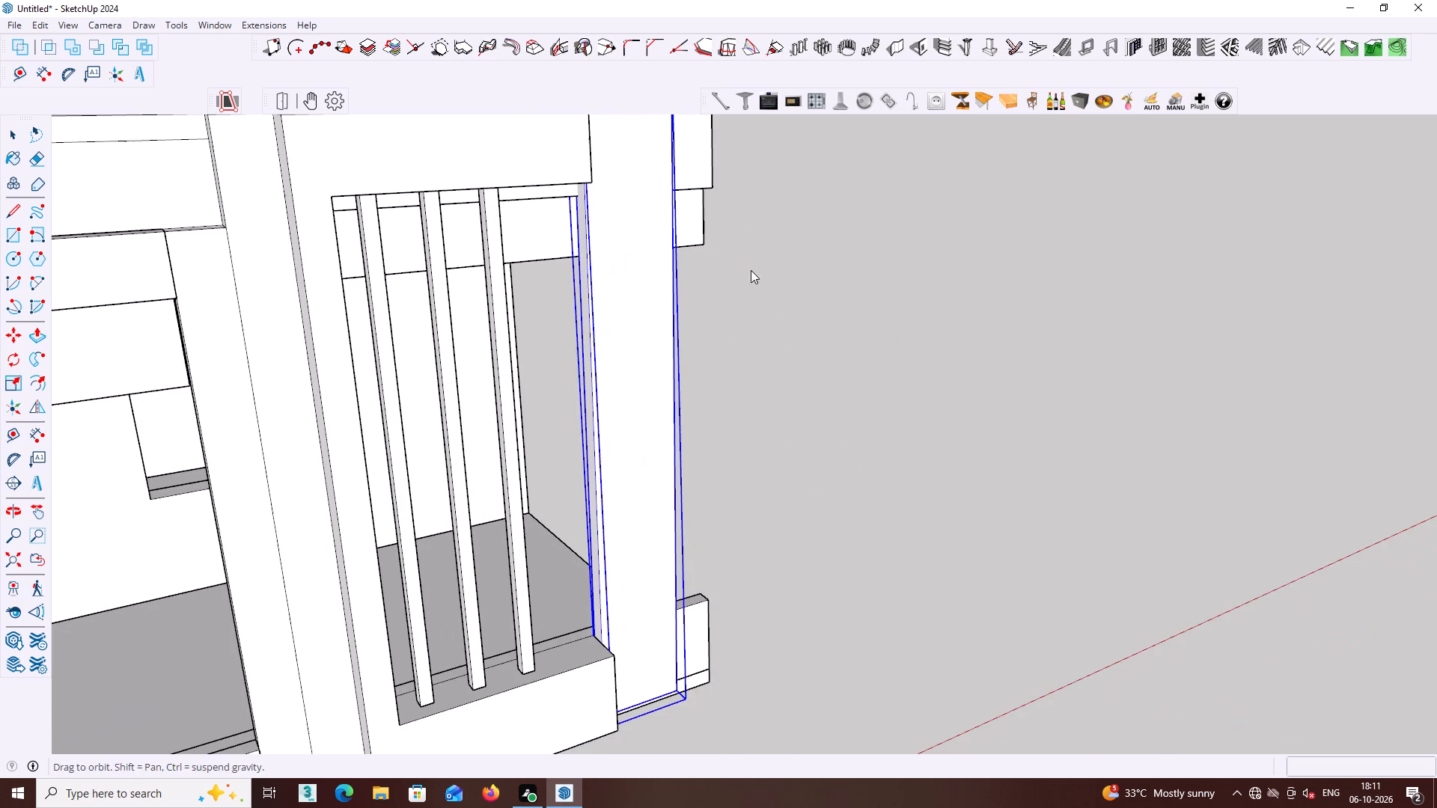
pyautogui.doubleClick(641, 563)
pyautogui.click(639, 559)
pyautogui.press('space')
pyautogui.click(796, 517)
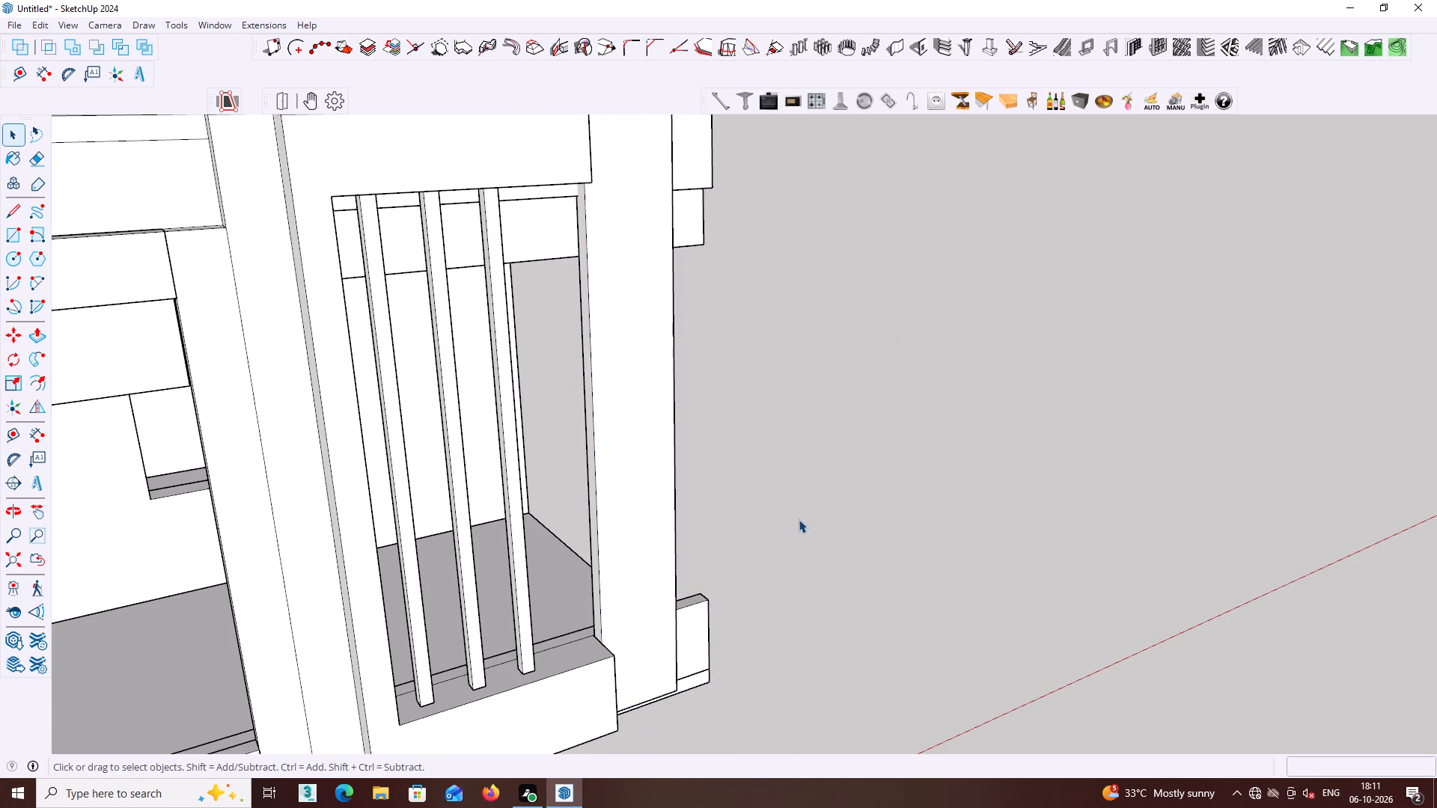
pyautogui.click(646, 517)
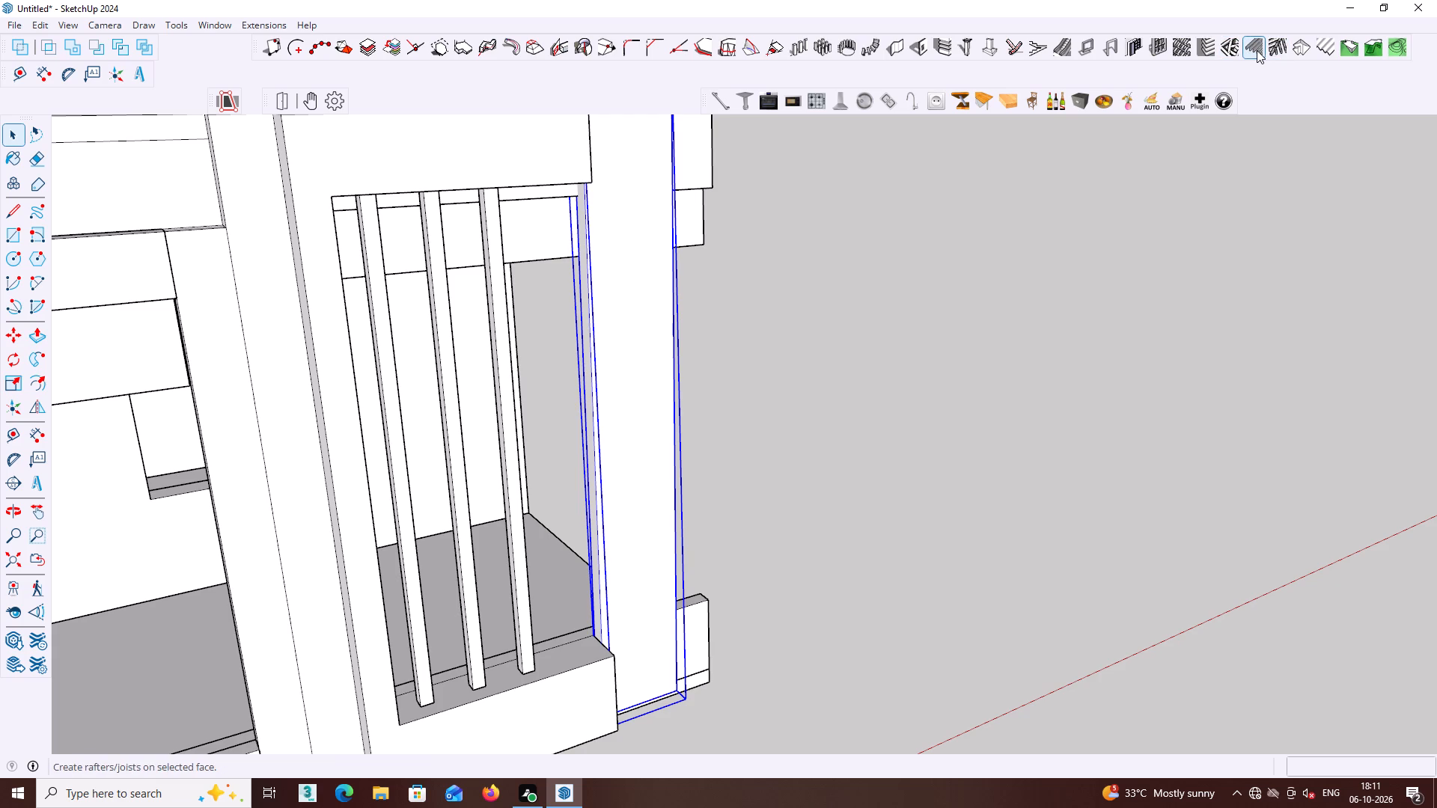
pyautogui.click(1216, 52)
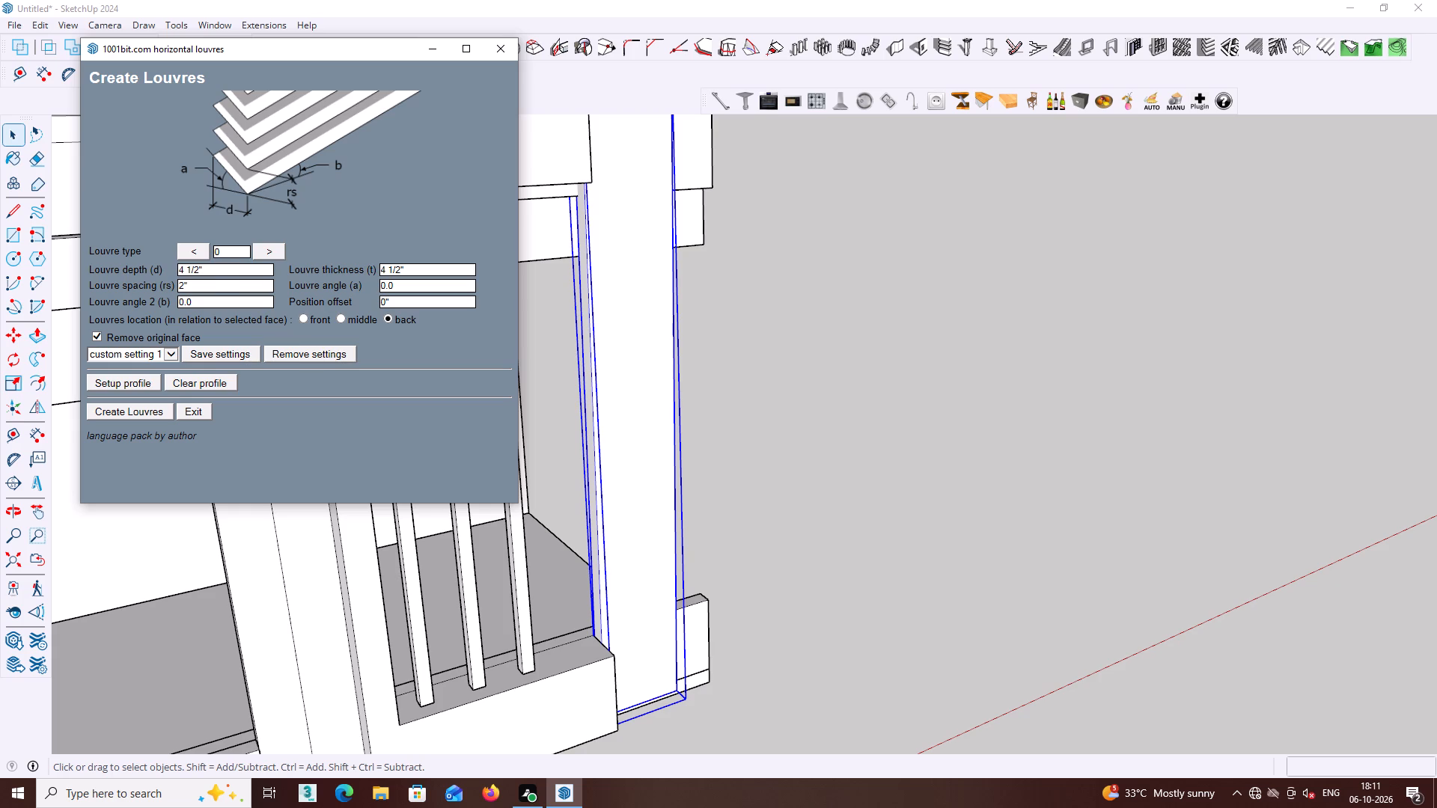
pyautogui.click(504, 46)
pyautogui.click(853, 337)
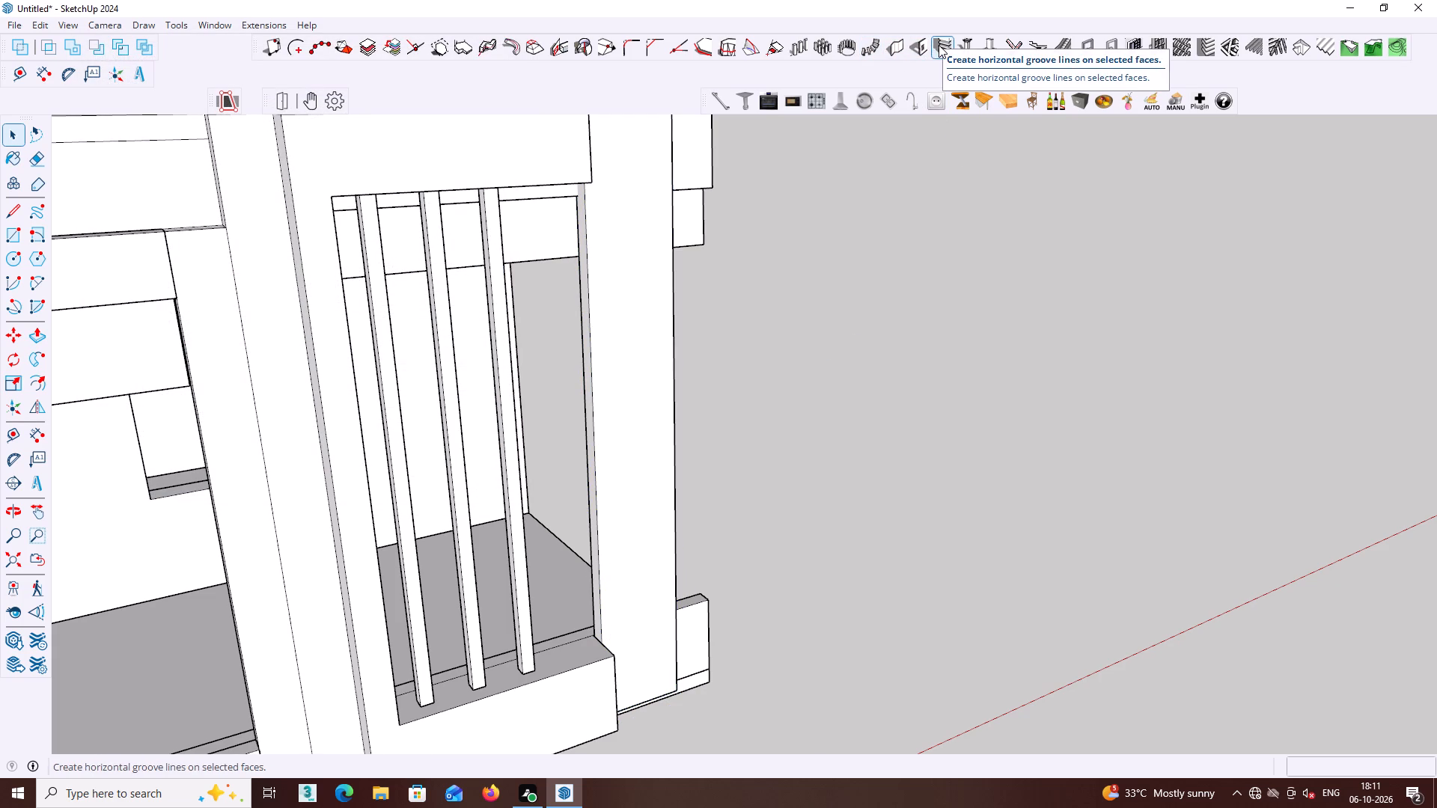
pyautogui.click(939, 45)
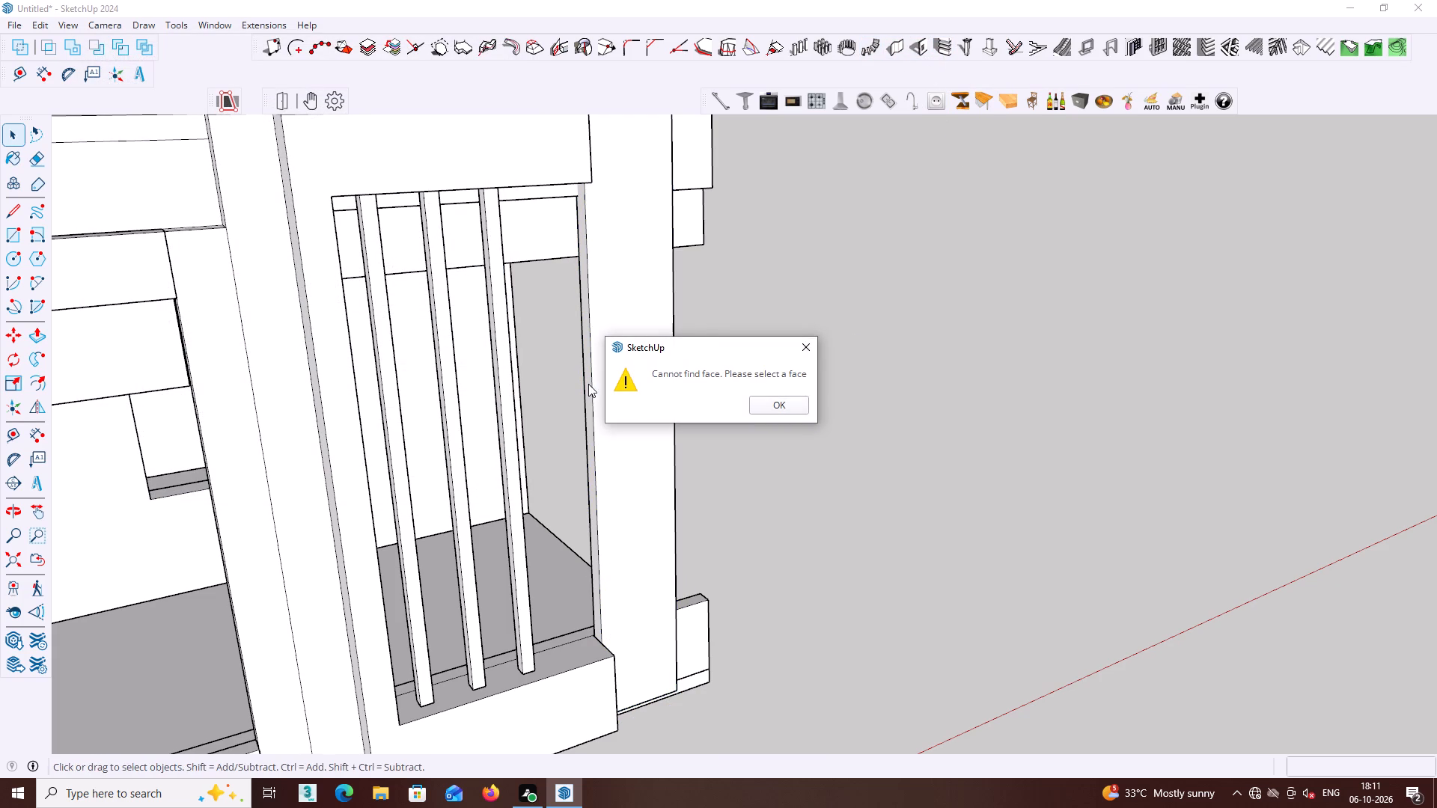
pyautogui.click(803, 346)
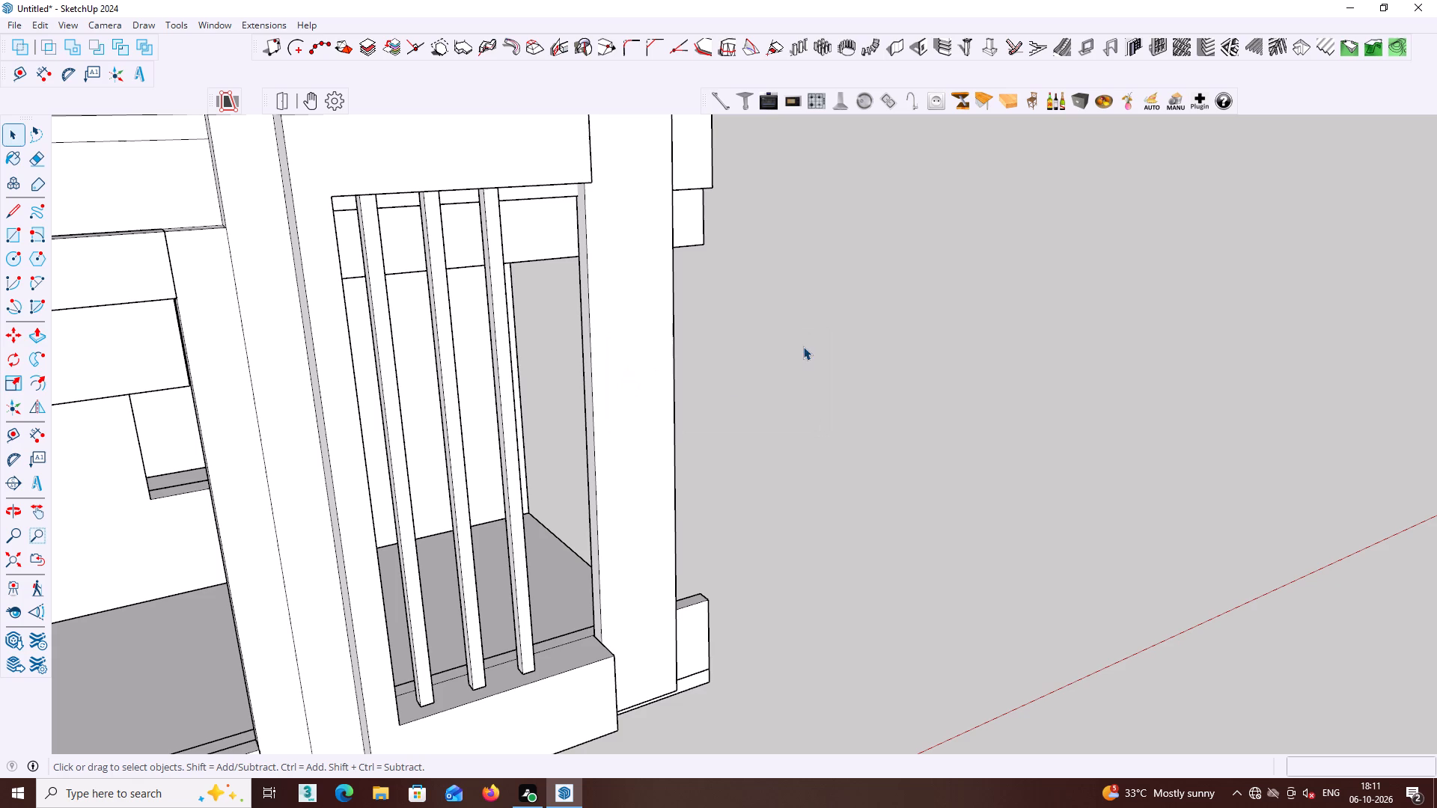
# Open the tall post's group and create the configured grooves on its front face, starting from the bottom corner, with softened edges.
pyautogui.click(641, 403)
pyautogui.doubleClick(641, 403)
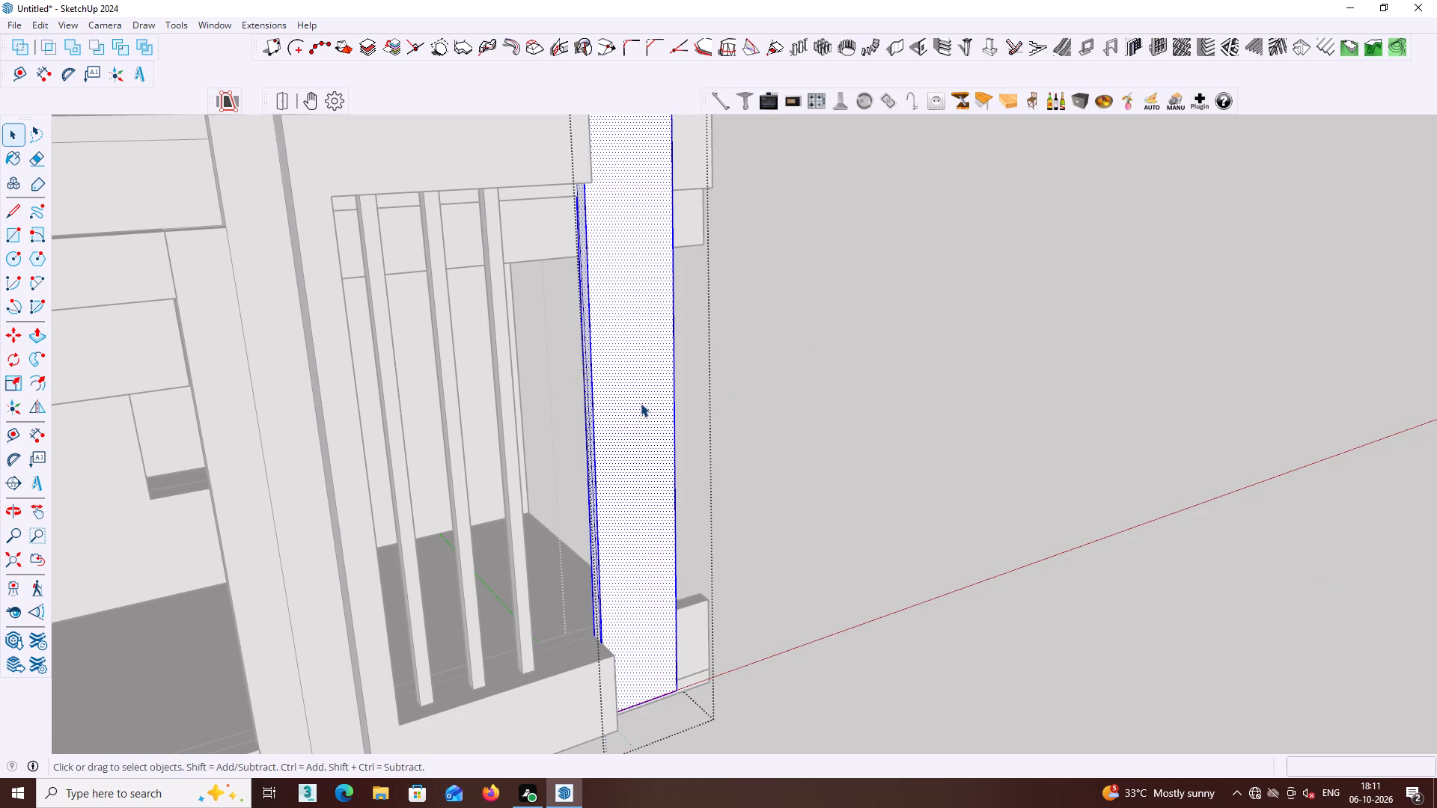
pyautogui.click(641, 403)
pyautogui.moveTo(690, 311); pyautogui.dragTo(812, 315, button='middle')
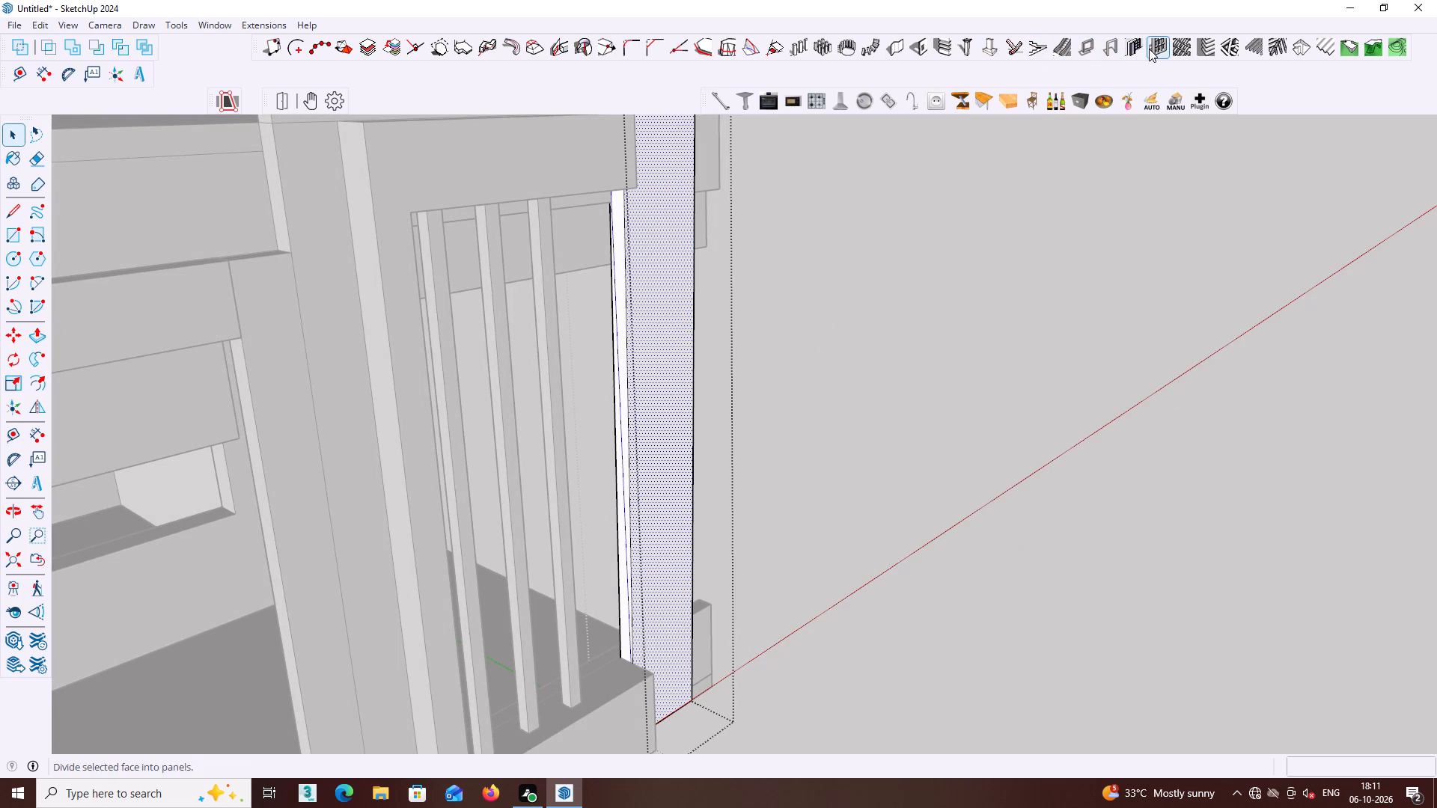
pyautogui.click(949, 49)
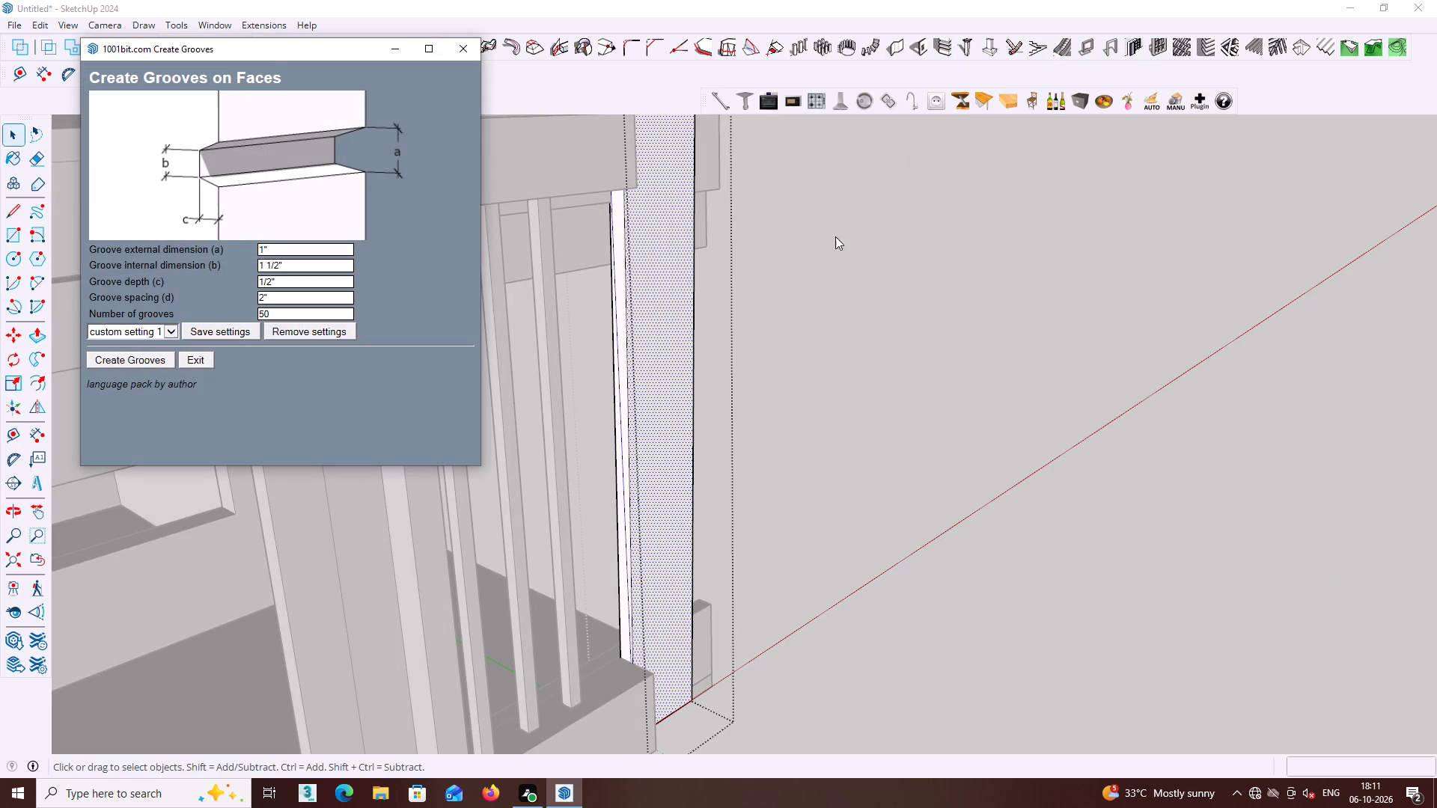
pyautogui.click(142, 358)
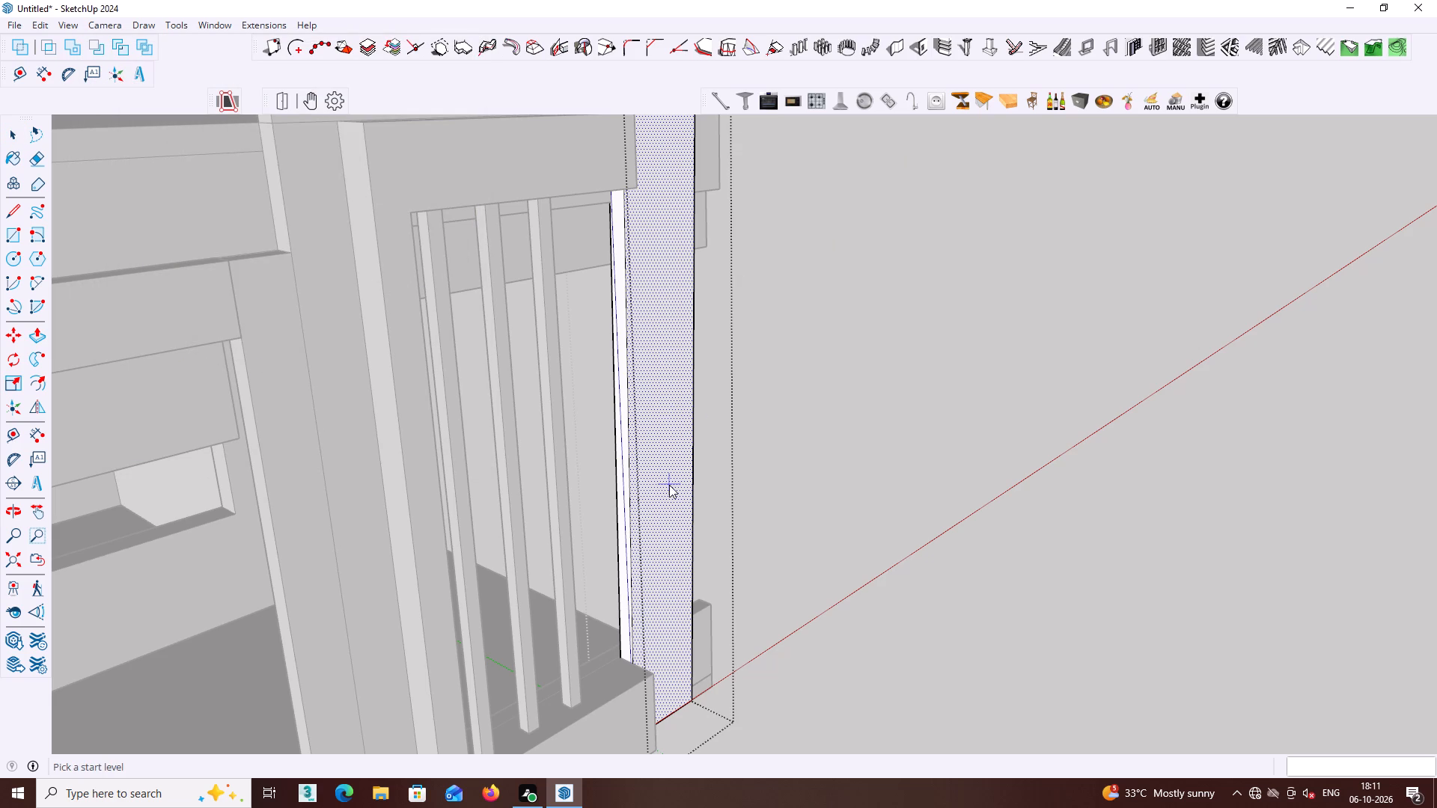
pyautogui.scroll(-2, 675, 559)
pyautogui.moveTo(673, 560); pyautogui.dragTo(607, 462, button='middle')
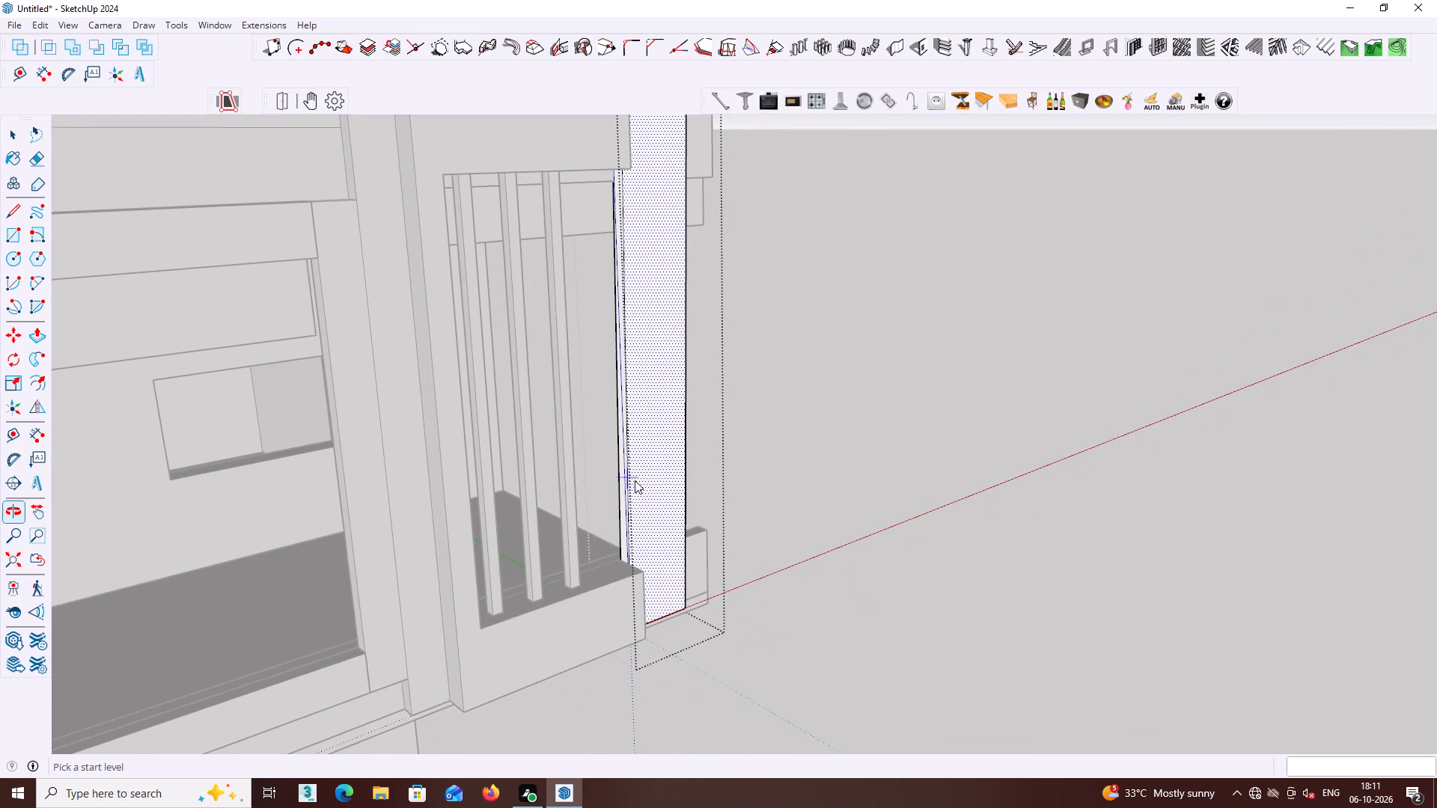
pyautogui.moveTo(669, 569); pyautogui.dragTo(605, 587, button='middle')
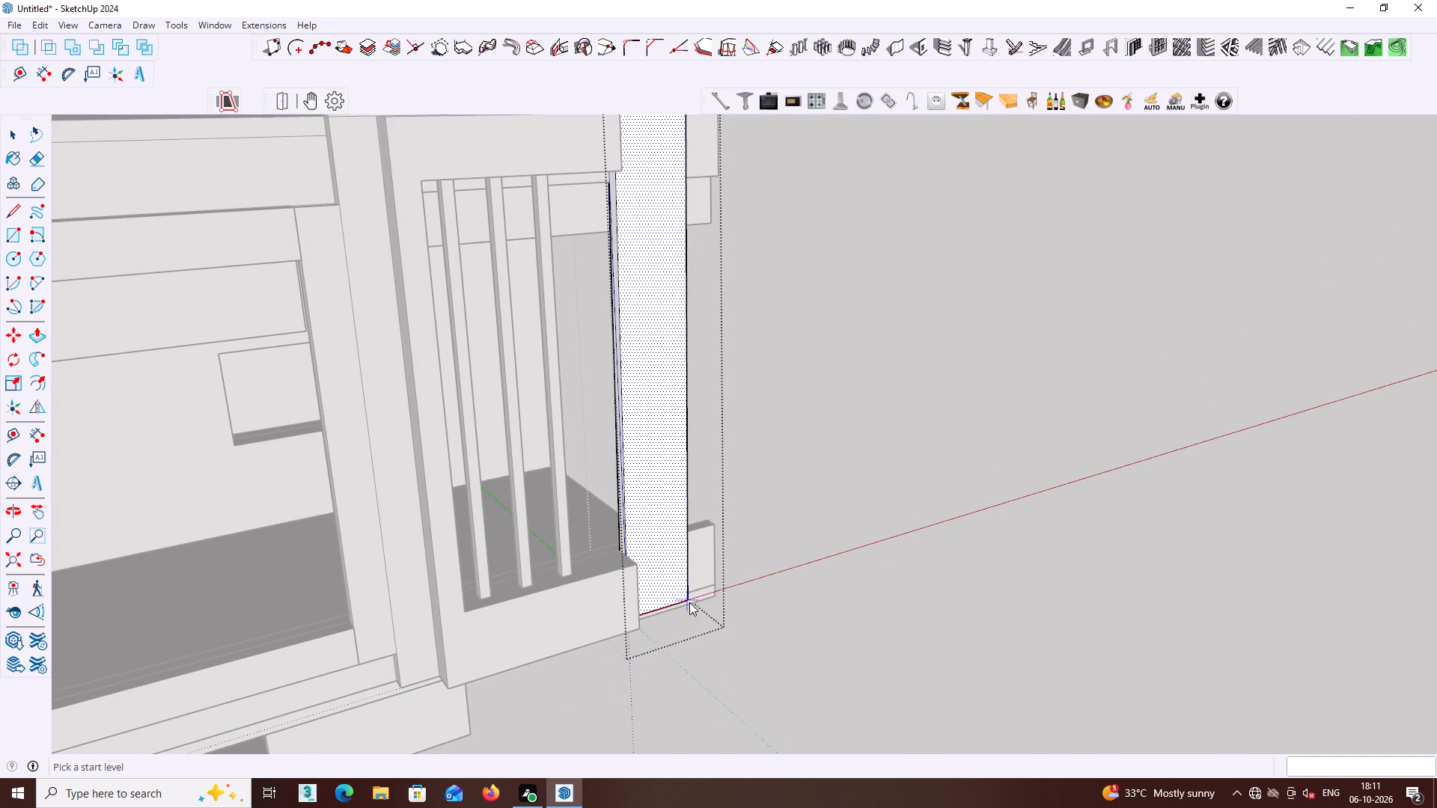
pyautogui.click(689, 602)
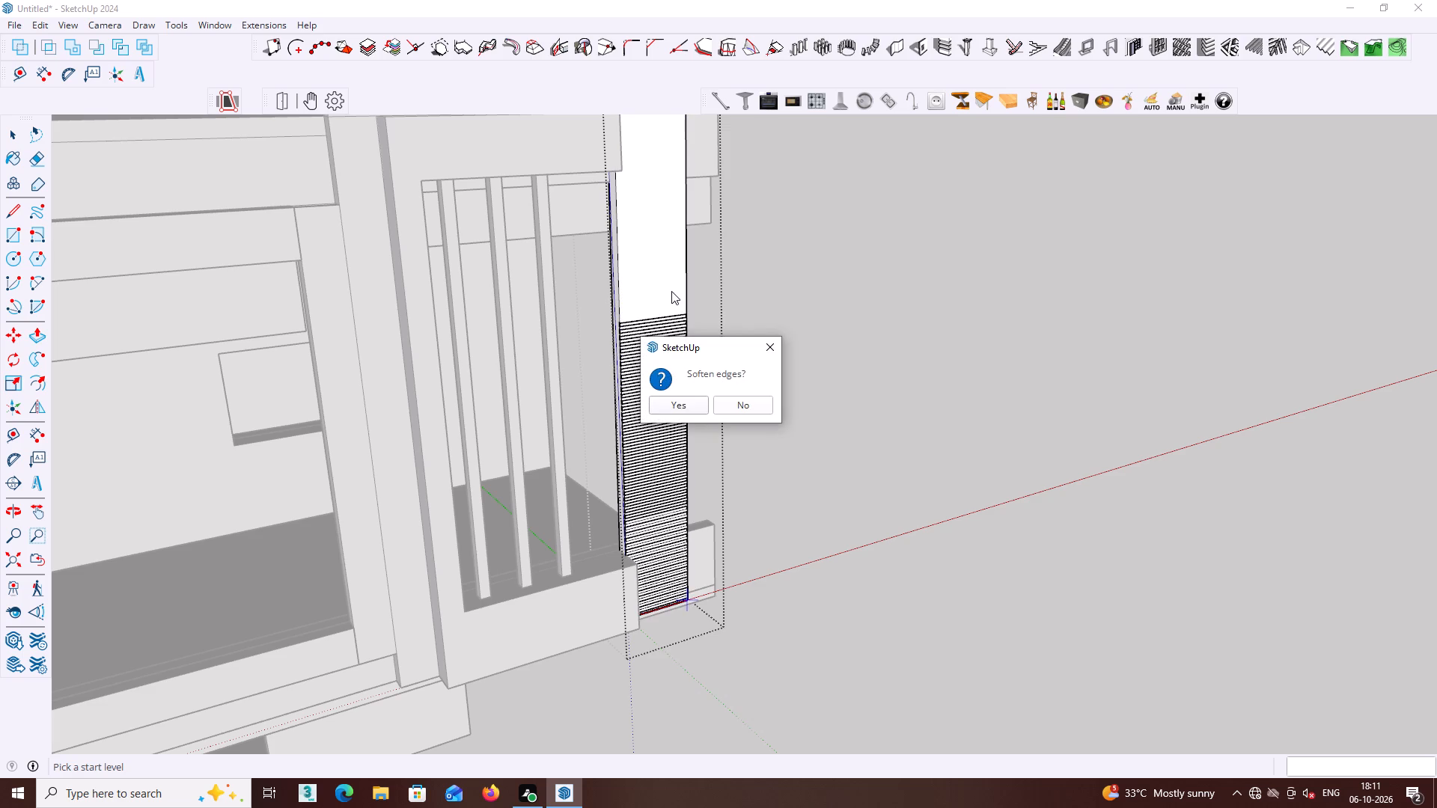
pyautogui.click(681, 406)
# Examine the grooves on the tall post up close from the front, side and below, checking their profile and upper extent.
pyautogui.moveTo(636, 343); pyautogui.dragTo(593, 306, button='middle')
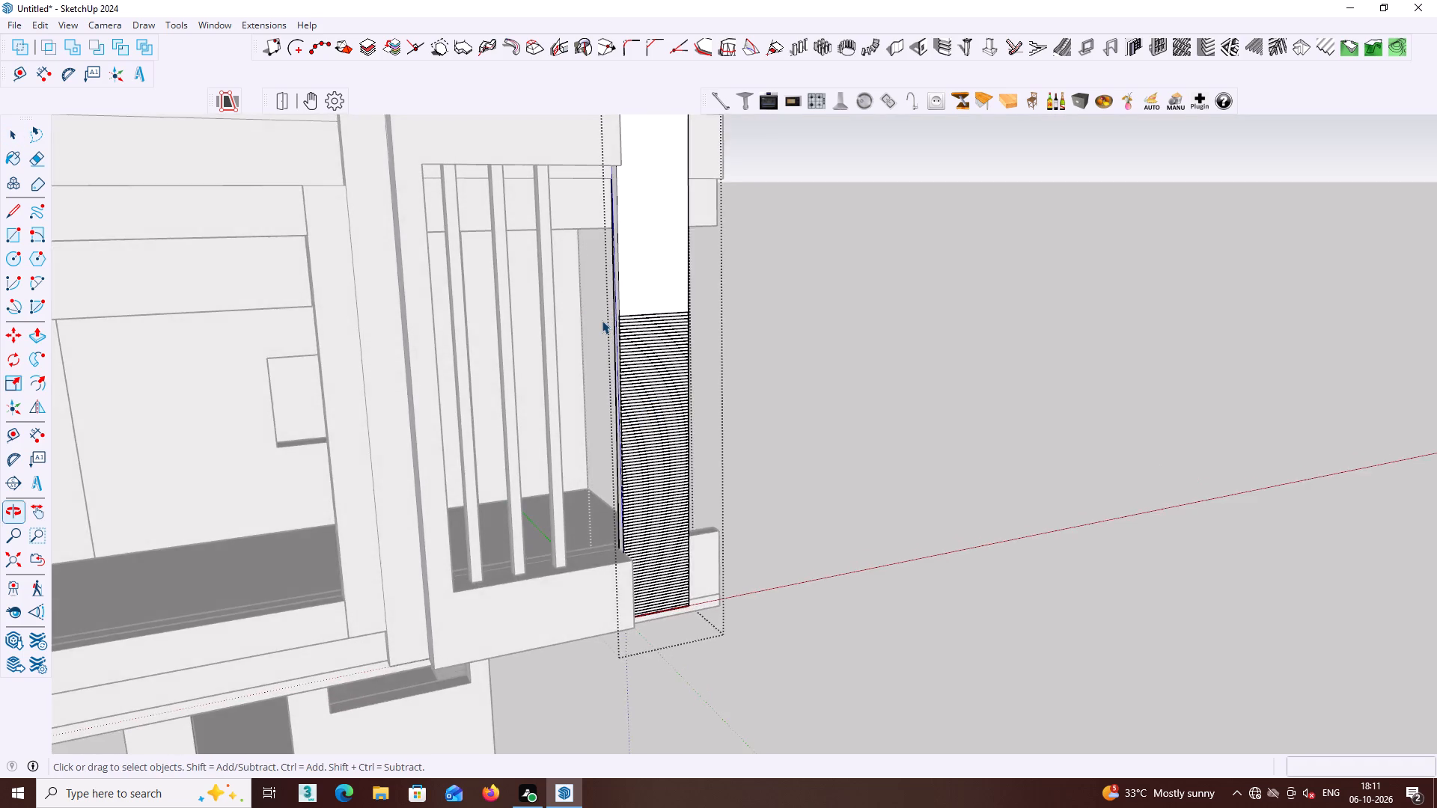
pyautogui.scroll(11, 602, 320)
pyautogui.moveTo(615, 314); pyautogui.dragTo(716, 326, button='middle')
pyautogui.scroll(1, 630, 351)
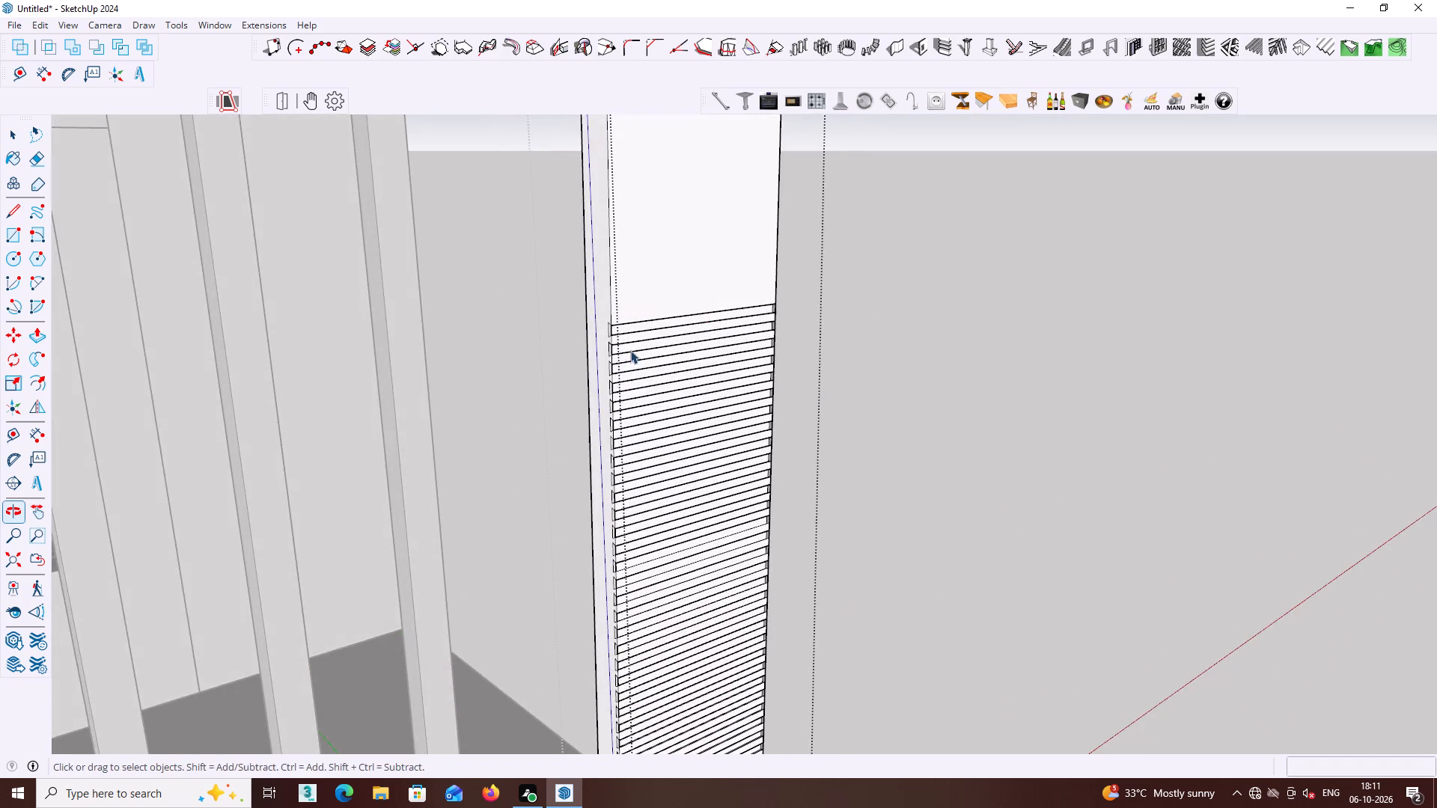
pyautogui.scroll(3, 630, 350)
pyautogui.moveTo(595, 331); pyautogui.dragTo(796, 314, button='middle')
pyautogui.scroll(4, 588, 331)
pyautogui.moveTo(735, 295); pyautogui.dragTo(643, 236, button='middle')
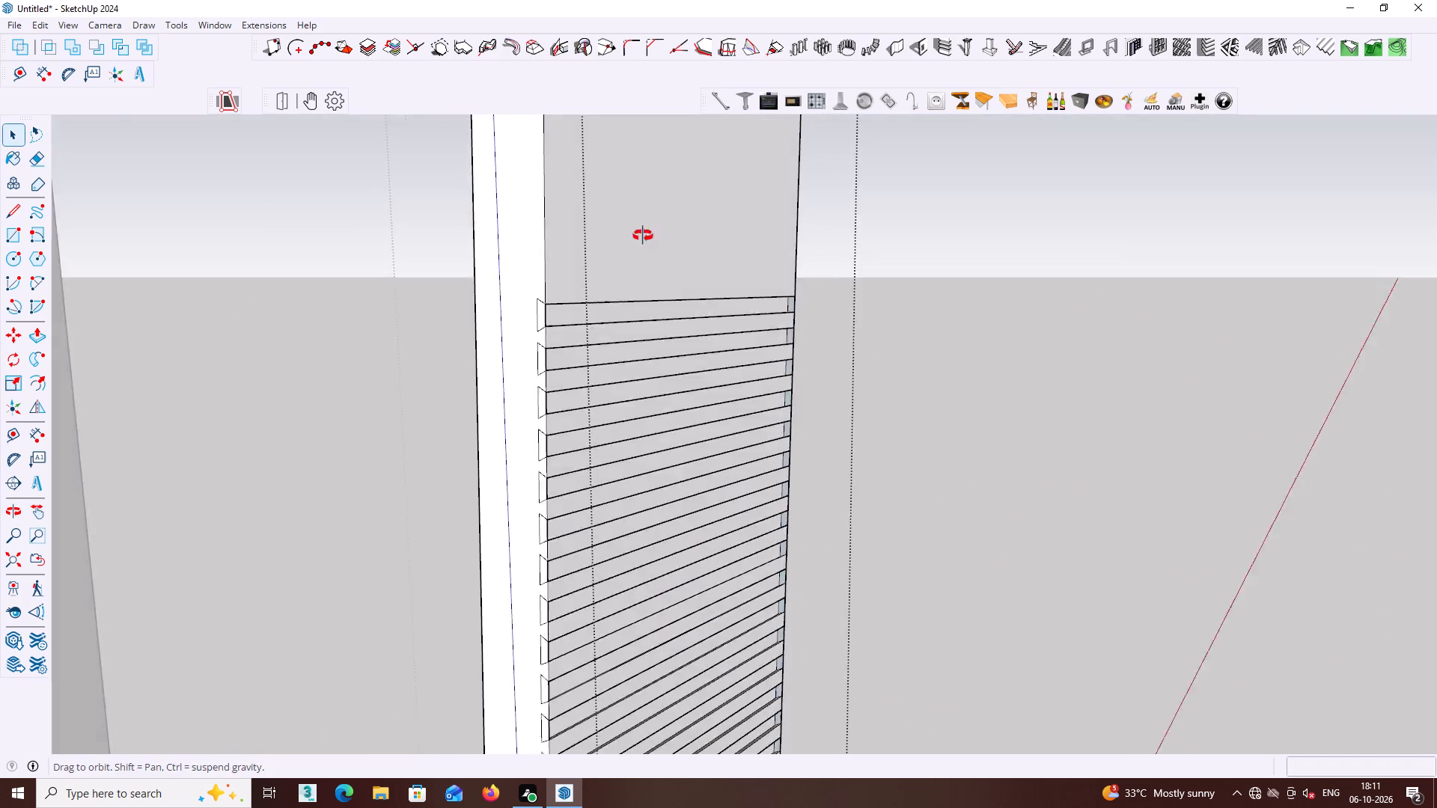
pyautogui.moveTo(643, 236); pyautogui.dragTo(654, 183, button='middle')
pyautogui.moveTo(732, 318); pyautogui.dragTo(873, 303, button='middle')
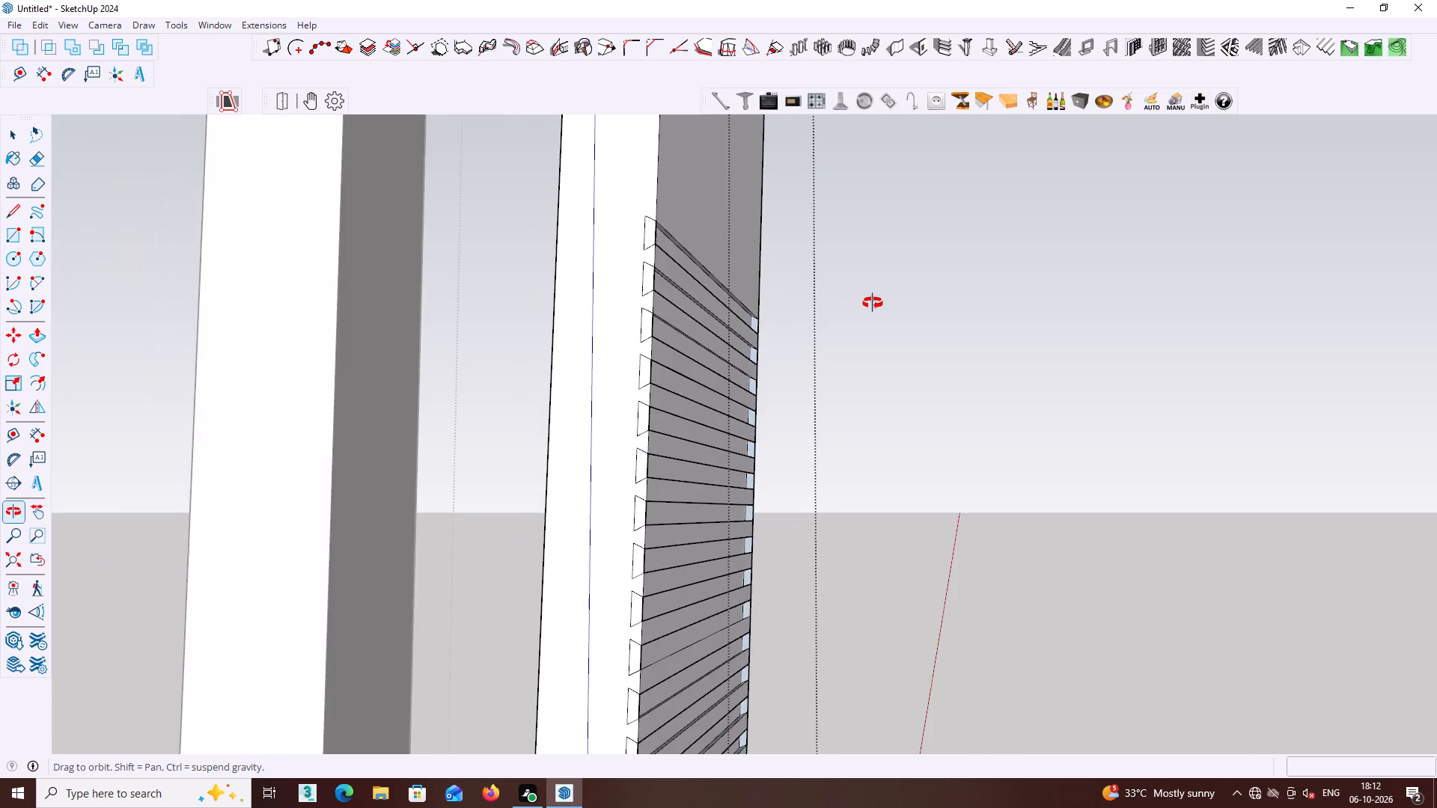
# Examine the closely spaced grooves on the tall post from several angles, checking their profile, spacing and upper extent.
pyautogui.moveTo(873, 303); pyautogui.dragTo(885, 361, button='middle')
pyautogui.scroll(4, 716, 365)
pyautogui.moveTo(785, 337); pyautogui.dragTo(531, 394, button='middle')
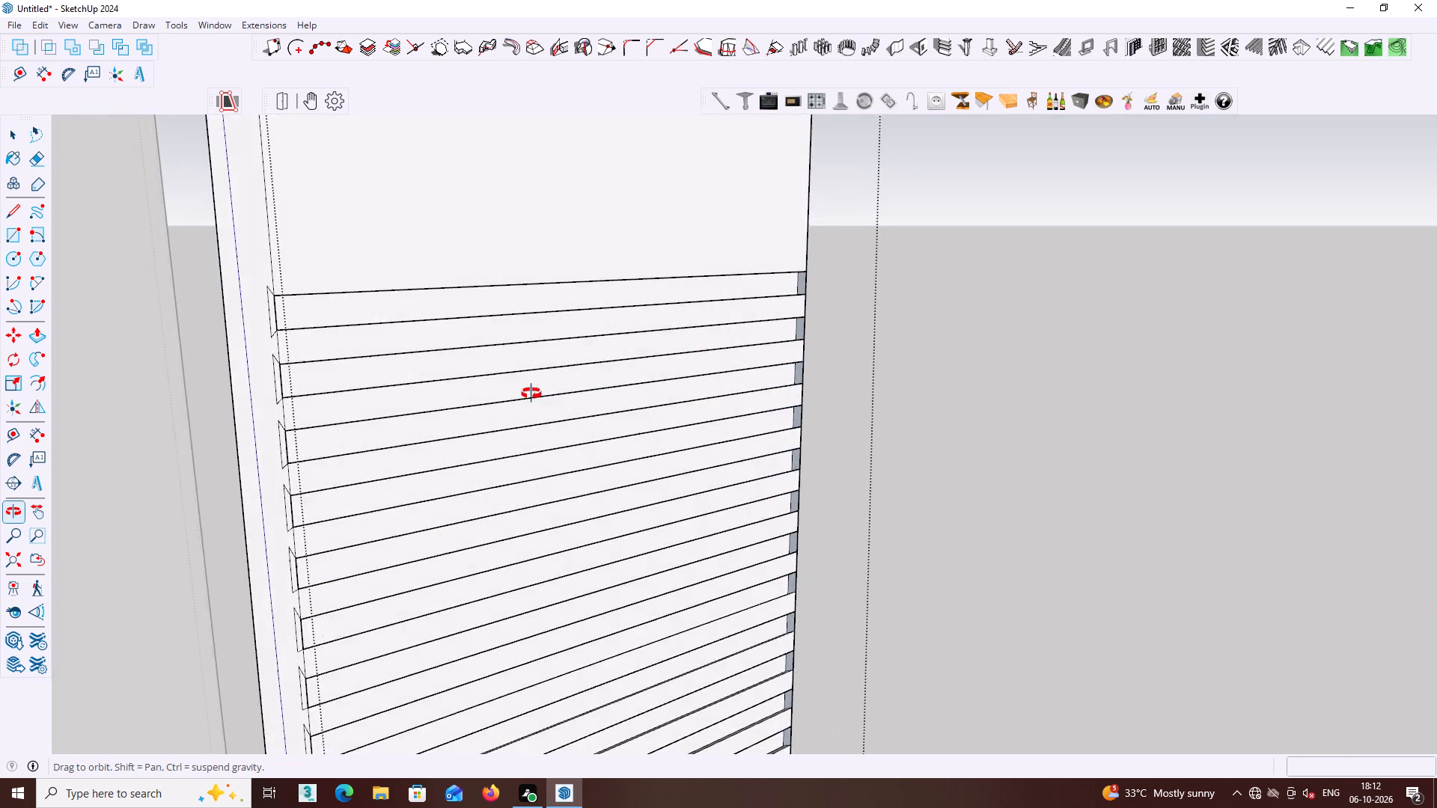
pyautogui.moveTo(531, 394); pyautogui.dragTo(547, 168, button='middle')
pyautogui.scroll(4, 651, 268)
pyautogui.moveTo(633, 318); pyautogui.dragTo(698, 244, button='middle')
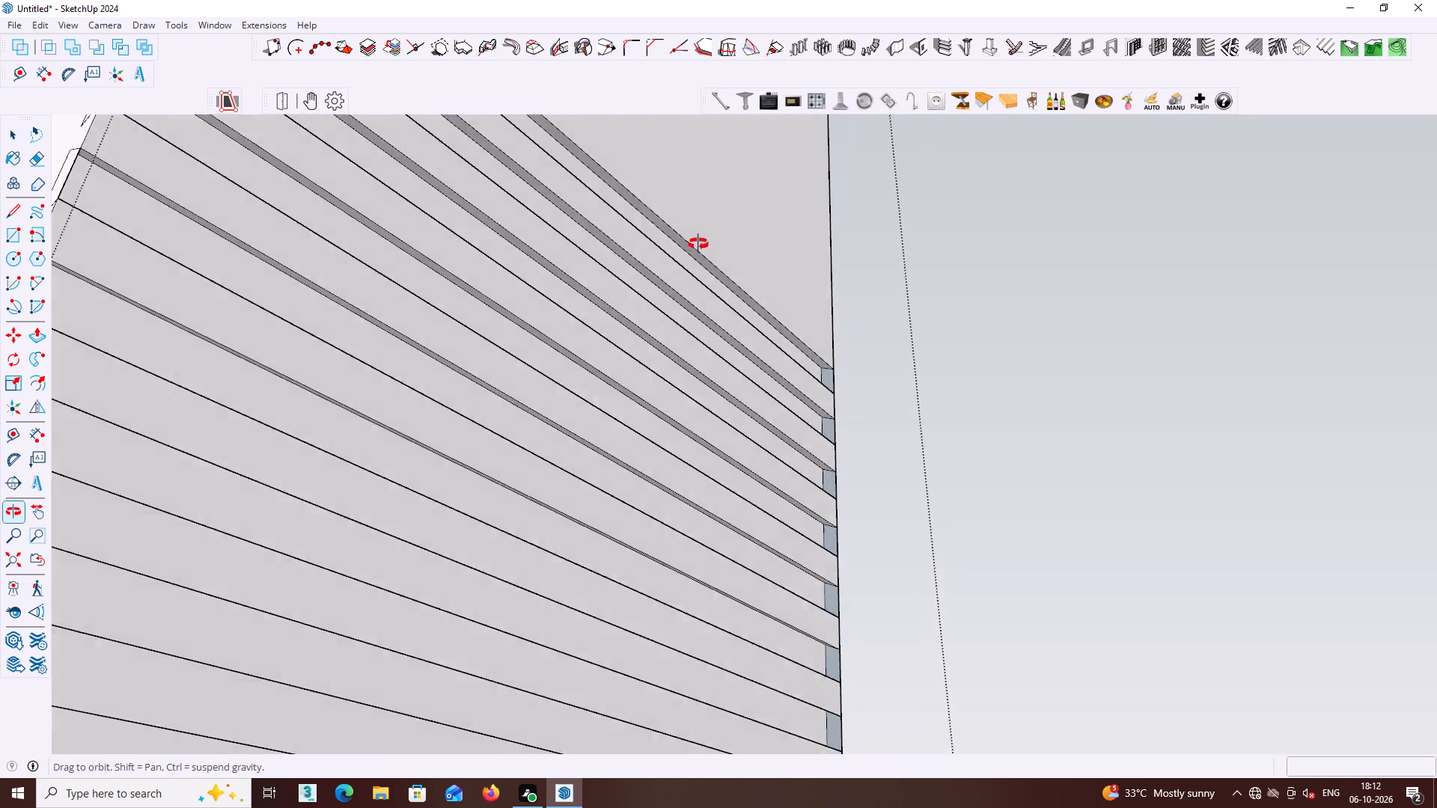
pyautogui.moveTo(698, 244); pyautogui.dragTo(701, 239, button='middle')
pyautogui.scroll(-12, 700, 298)
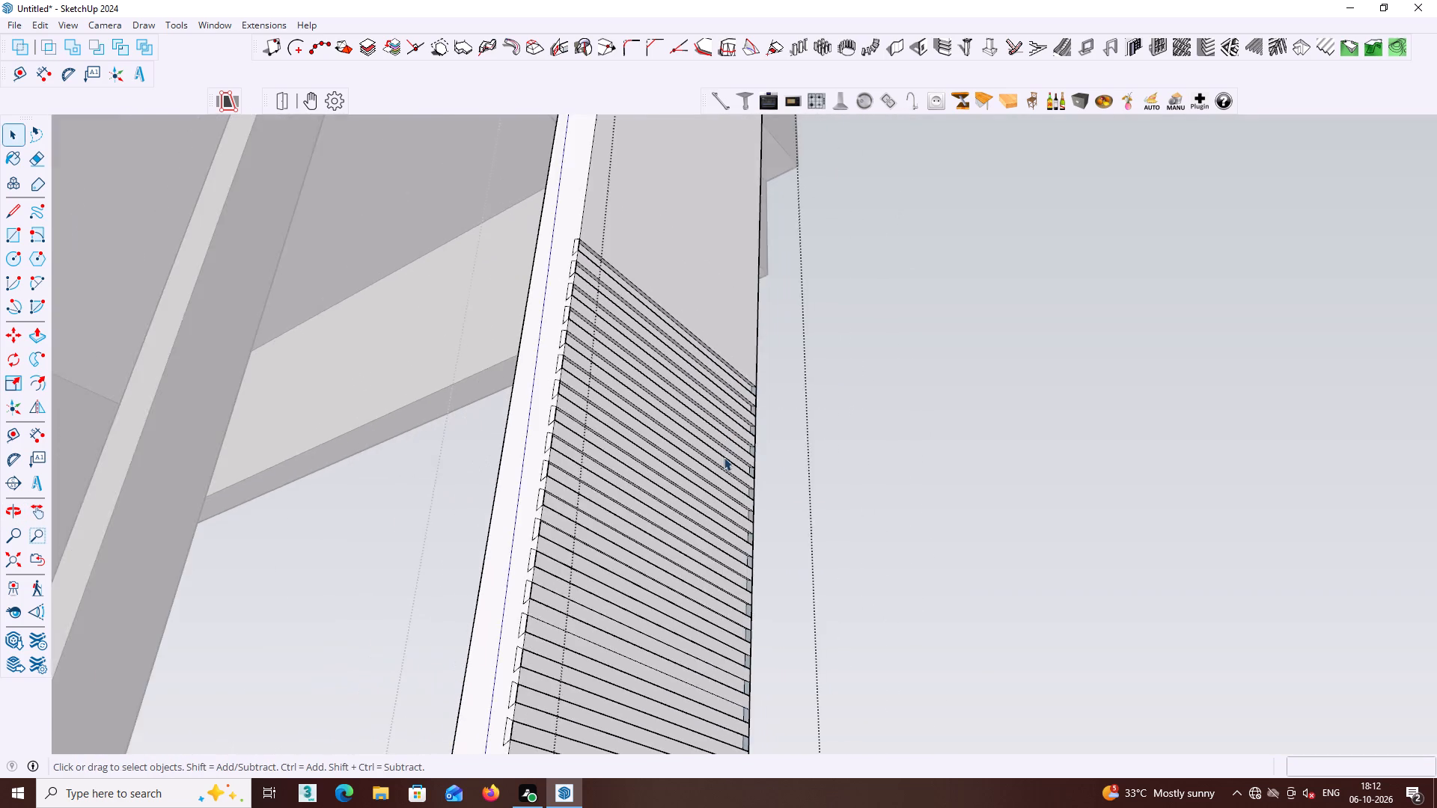
pyautogui.moveTo(723, 470); pyautogui.dragTo(660, 627, button='middle')
pyautogui.scroll(-4, 638, 587)
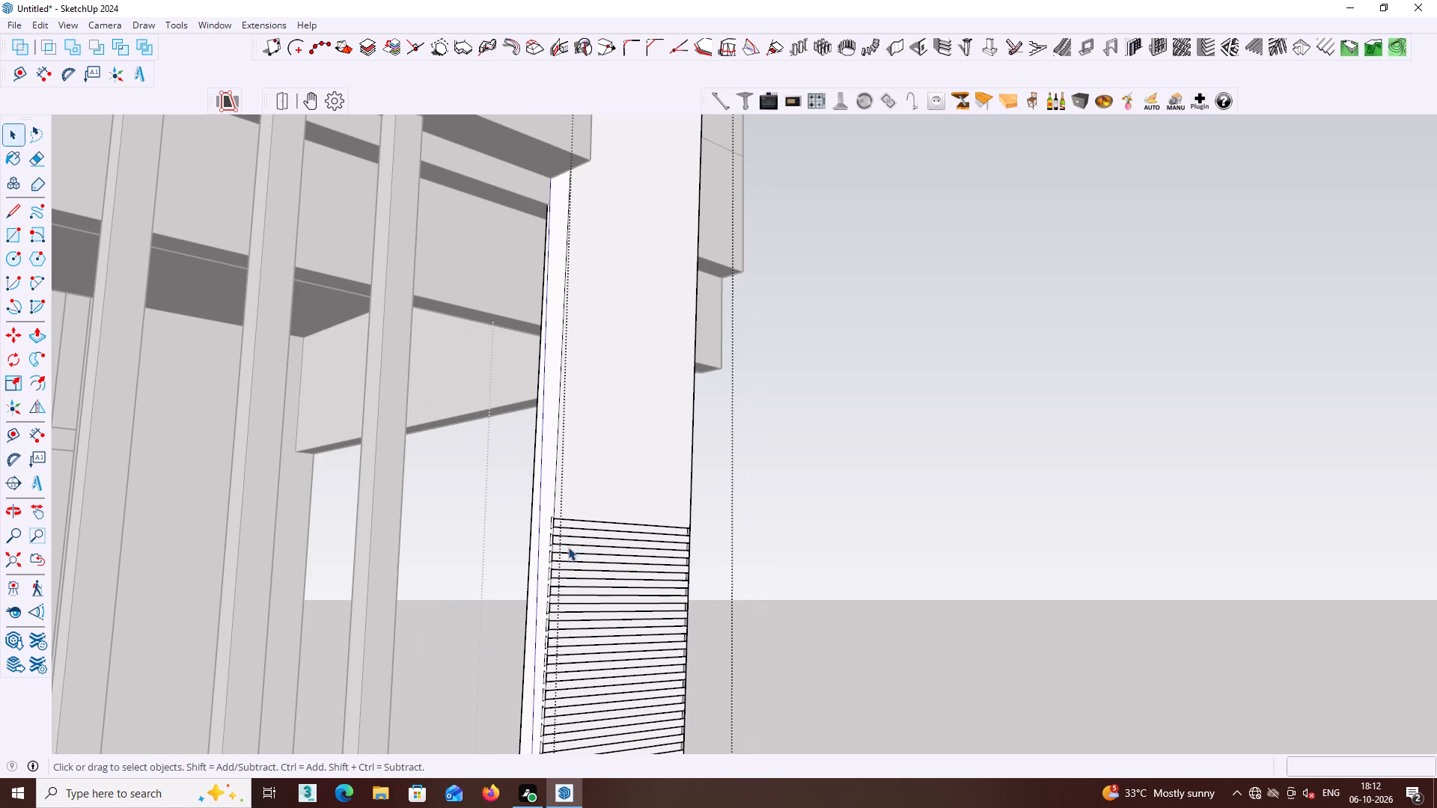
pyautogui.scroll(9, 555, 526)
pyautogui.scroll(-9, 555, 535)
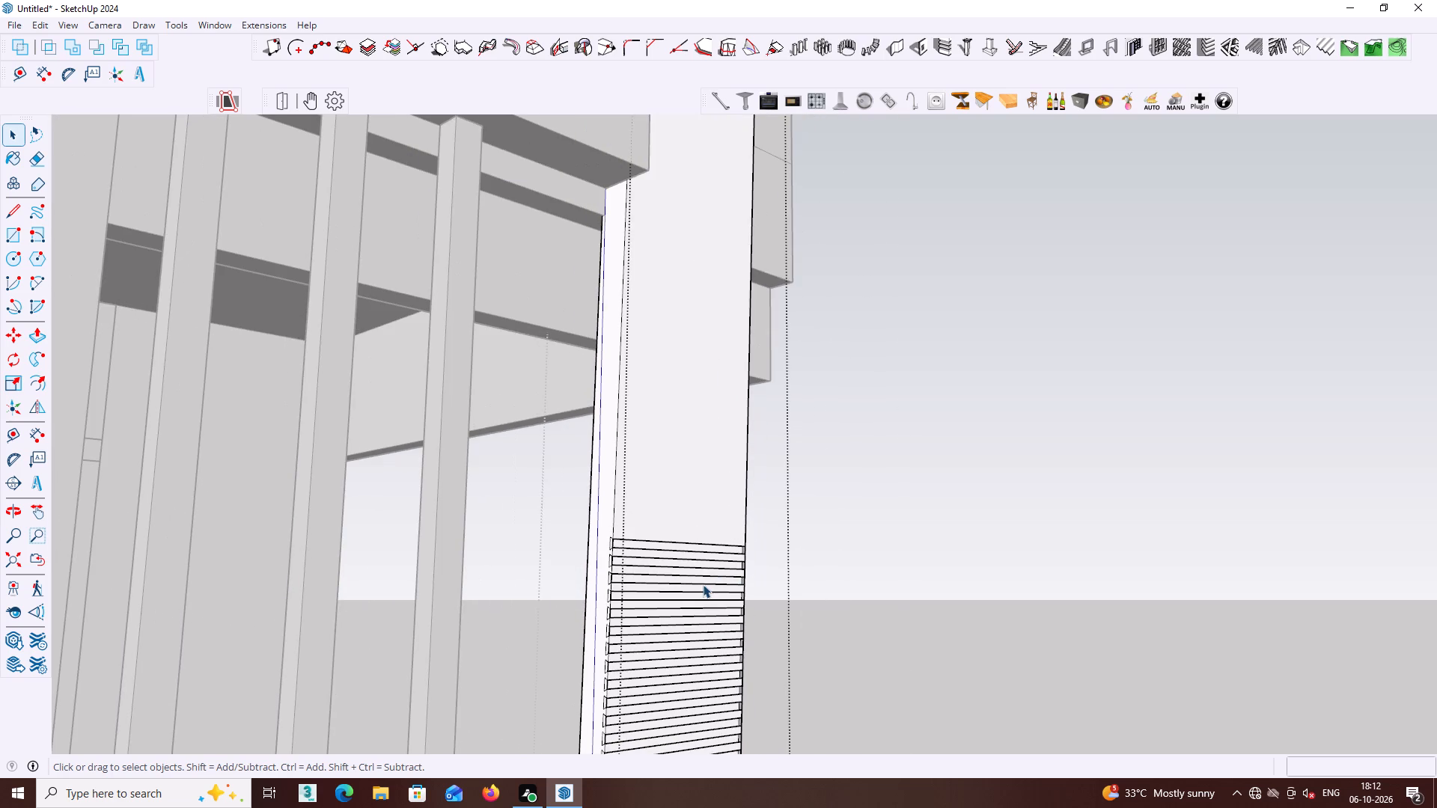
pyautogui.moveTo(710, 581); pyautogui.dragTo(669, 420, button='middle')
pyautogui.moveTo(710, 578); pyautogui.dragTo(702, 732, button='middle')
pyautogui.moveTo(687, 703); pyautogui.dragTo(629, 453, button='middle')
pyautogui.moveTo(672, 592); pyautogui.dragTo(644, 450, button='middle')
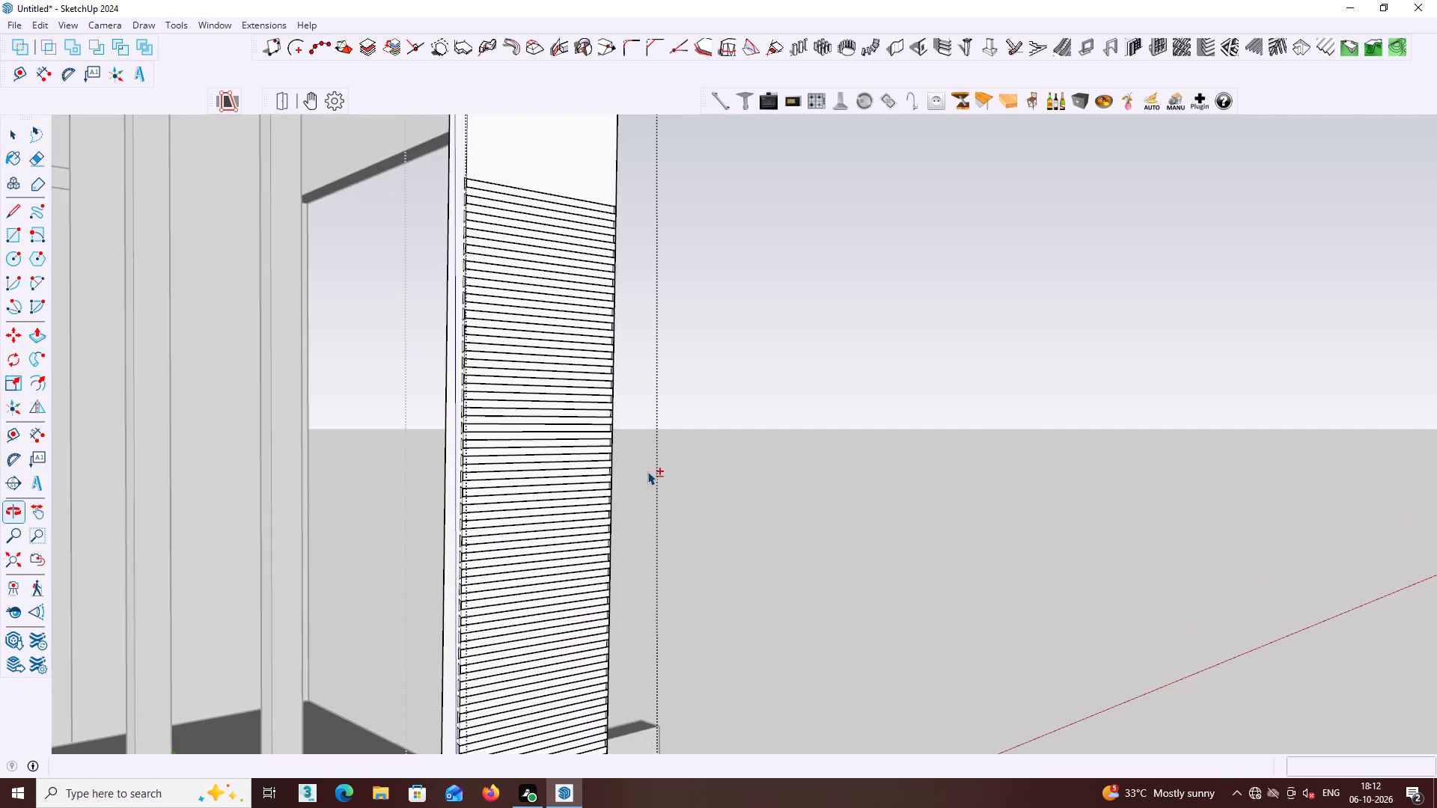
pyautogui.scroll(-6, 629, 560)
pyautogui.moveTo(628, 646); pyautogui.dragTo(635, 502, button='middle')
pyautogui.scroll(-2, 647, 571)
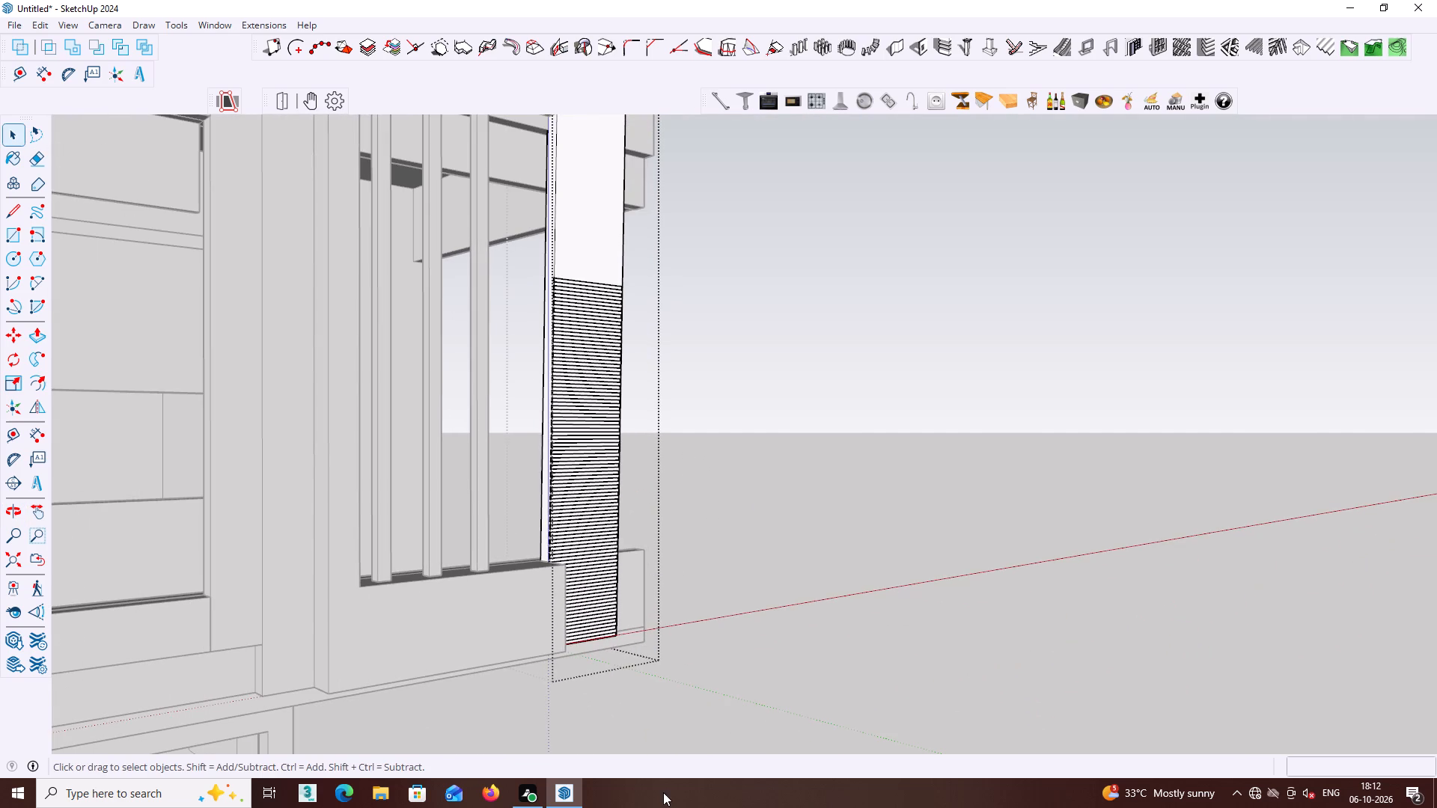
pyautogui.scroll(-2, 630, 649)
pyautogui.moveTo(587, 624); pyautogui.dragTo(545, 697, button='middle')
pyautogui.scroll(-1, 573, 652)
pyautogui.moveTo(642, 590); pyautogui.dragTo(512, 620, button='middle')
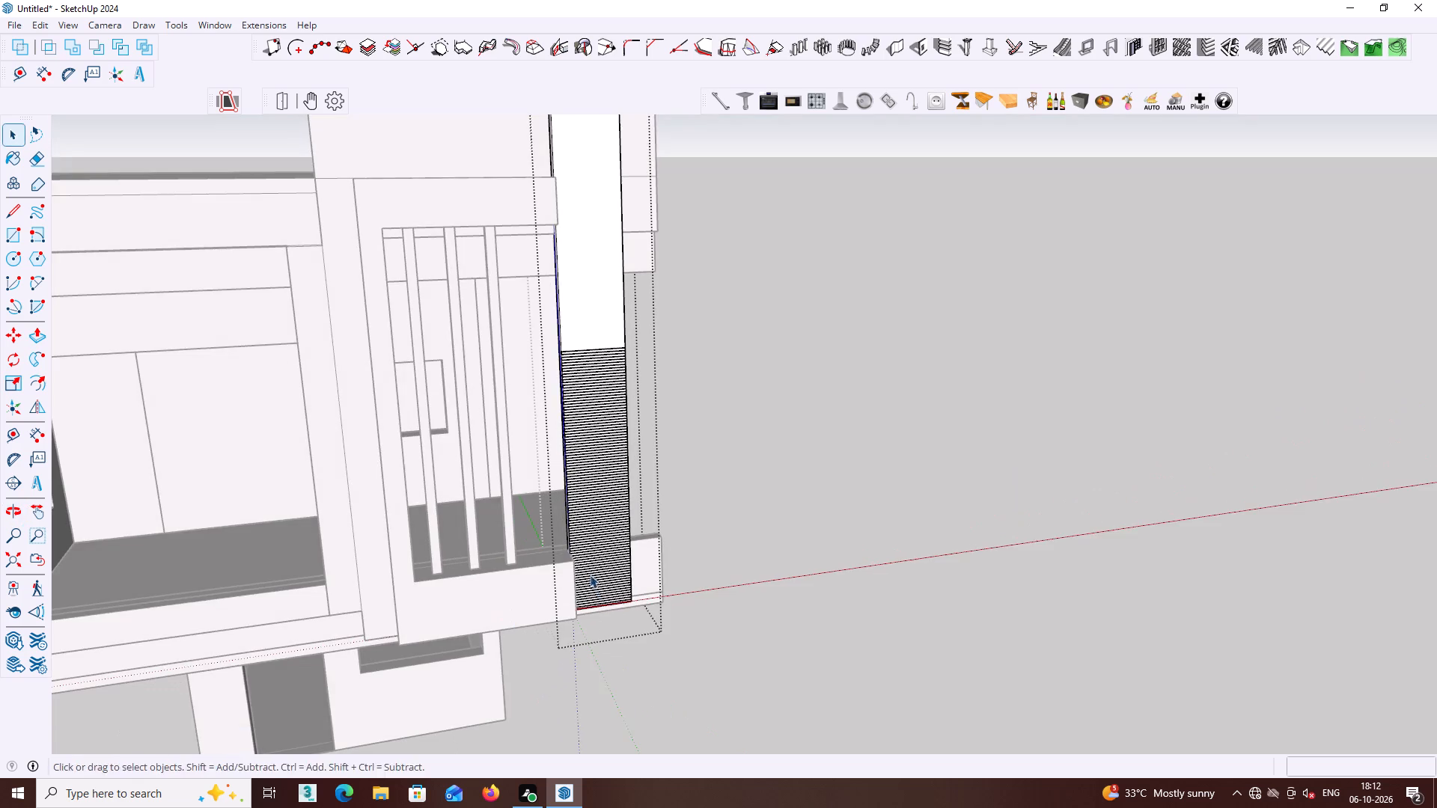
pyautogui.moveTo(587, 572); pyautogui.dragTo(546, 569, button='middle')
# Undo the closely spaced grooves on the tall post's front face.
pyautogui.hotkey('ctrl', 'z')
pyautogui.hotkey('ctrl', 'z')
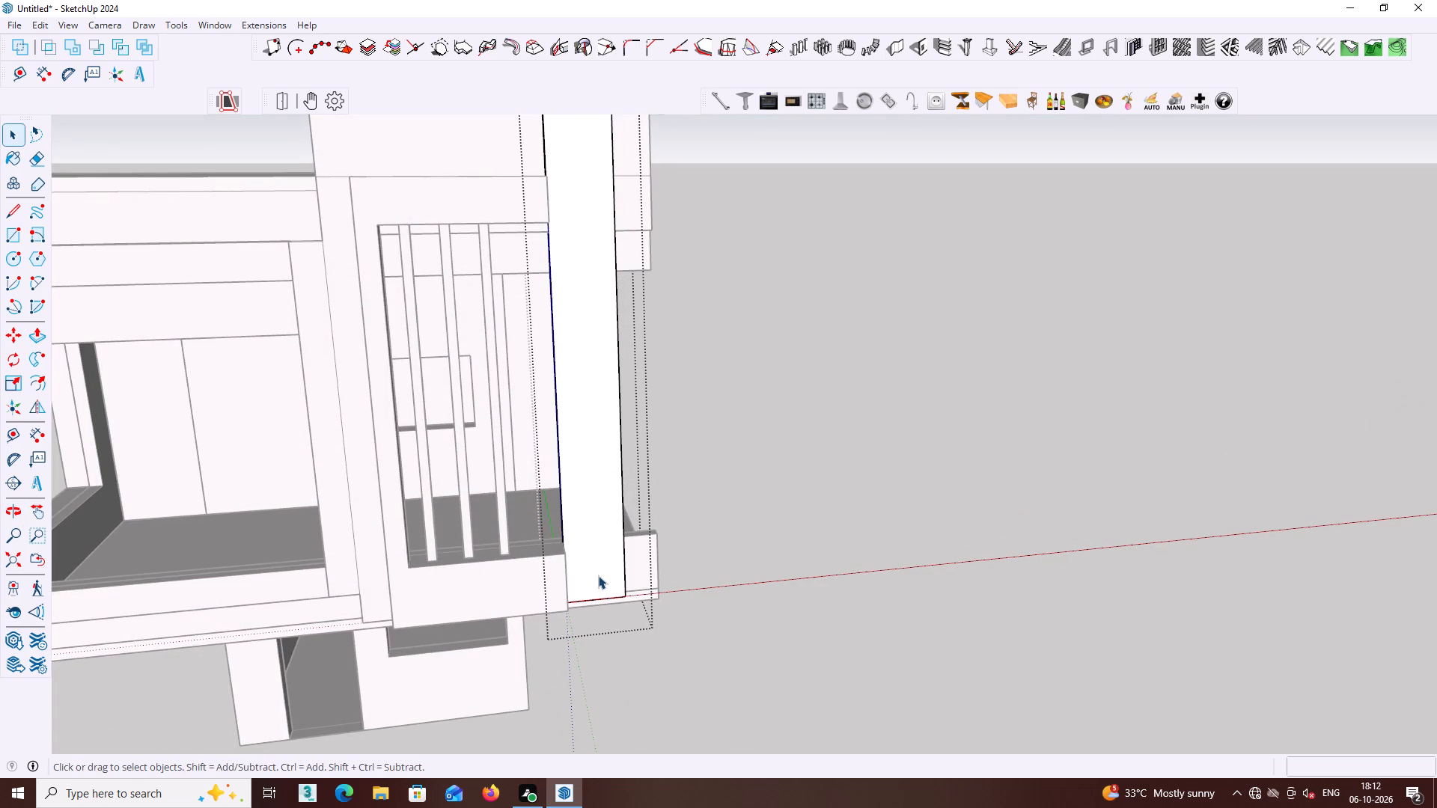
# Create horizontal grooves spaced 1' on the tall post's front face, starting from its bottom edge with softened edges, and close the group.
pyautogui.moveTo(811, 475); pyautogui.dragTo(924, 444, button='middle')
pyautogui.press('space')
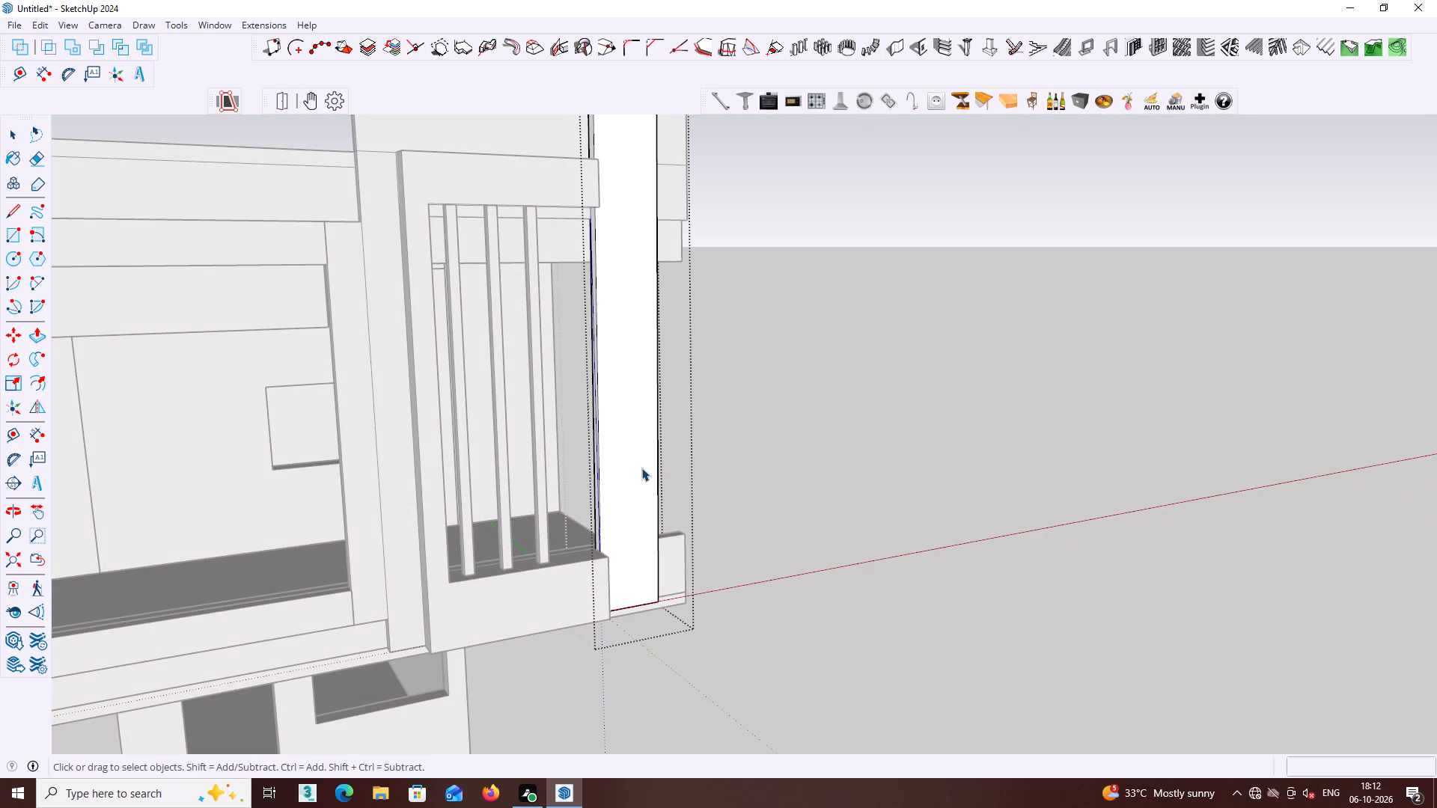
pyautogui.click(636, 382)
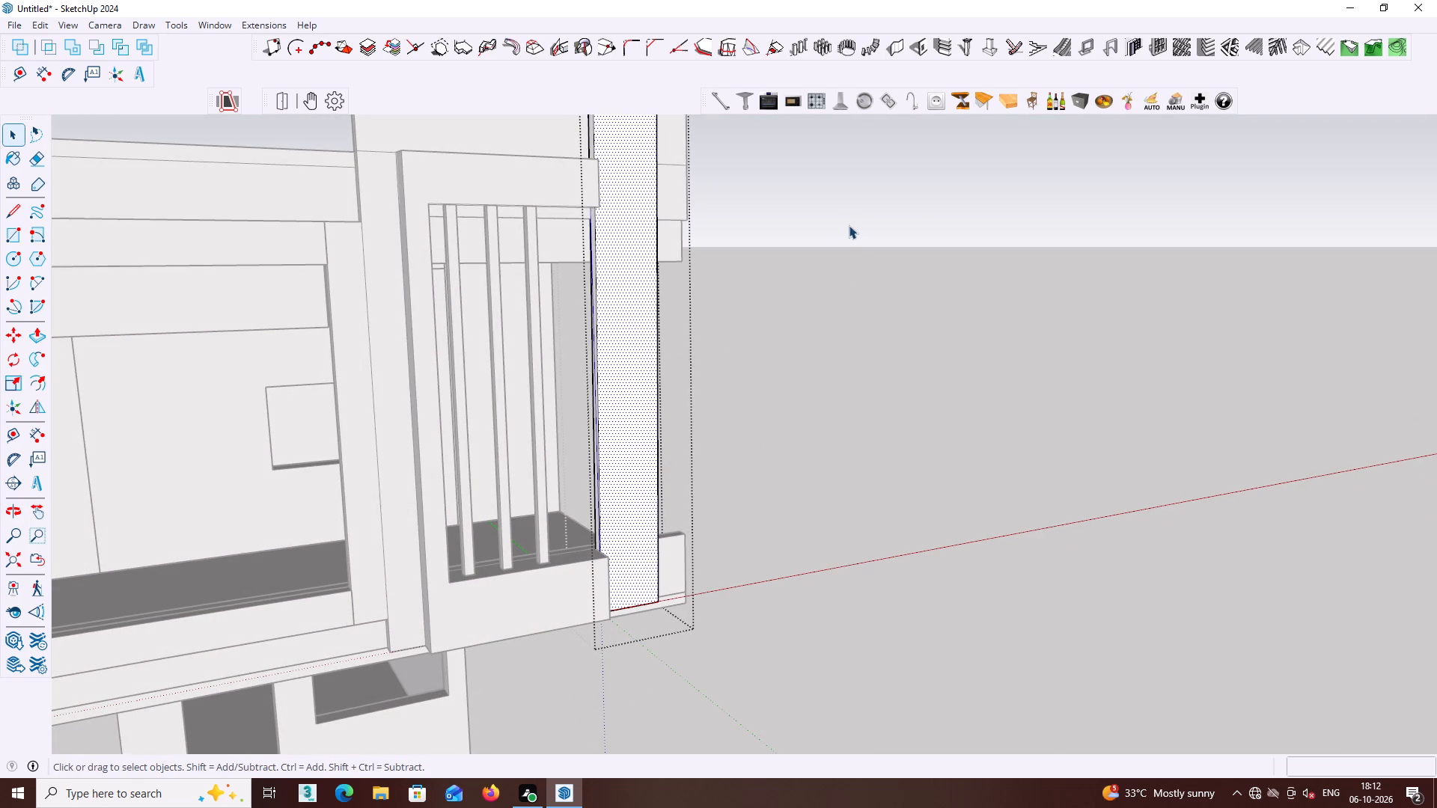
pyautogui.click(943, 50)
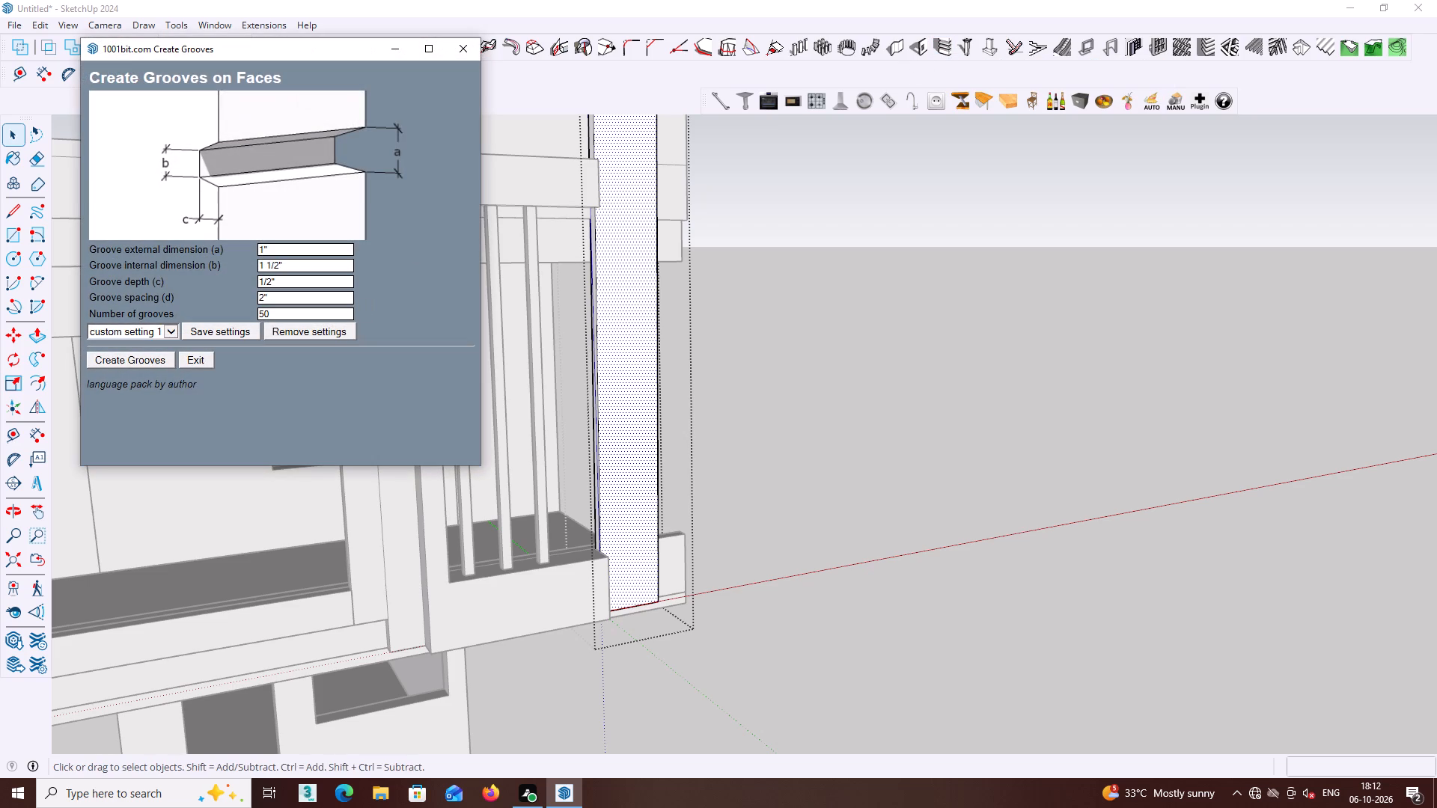
pyautogui.click(279, 298)
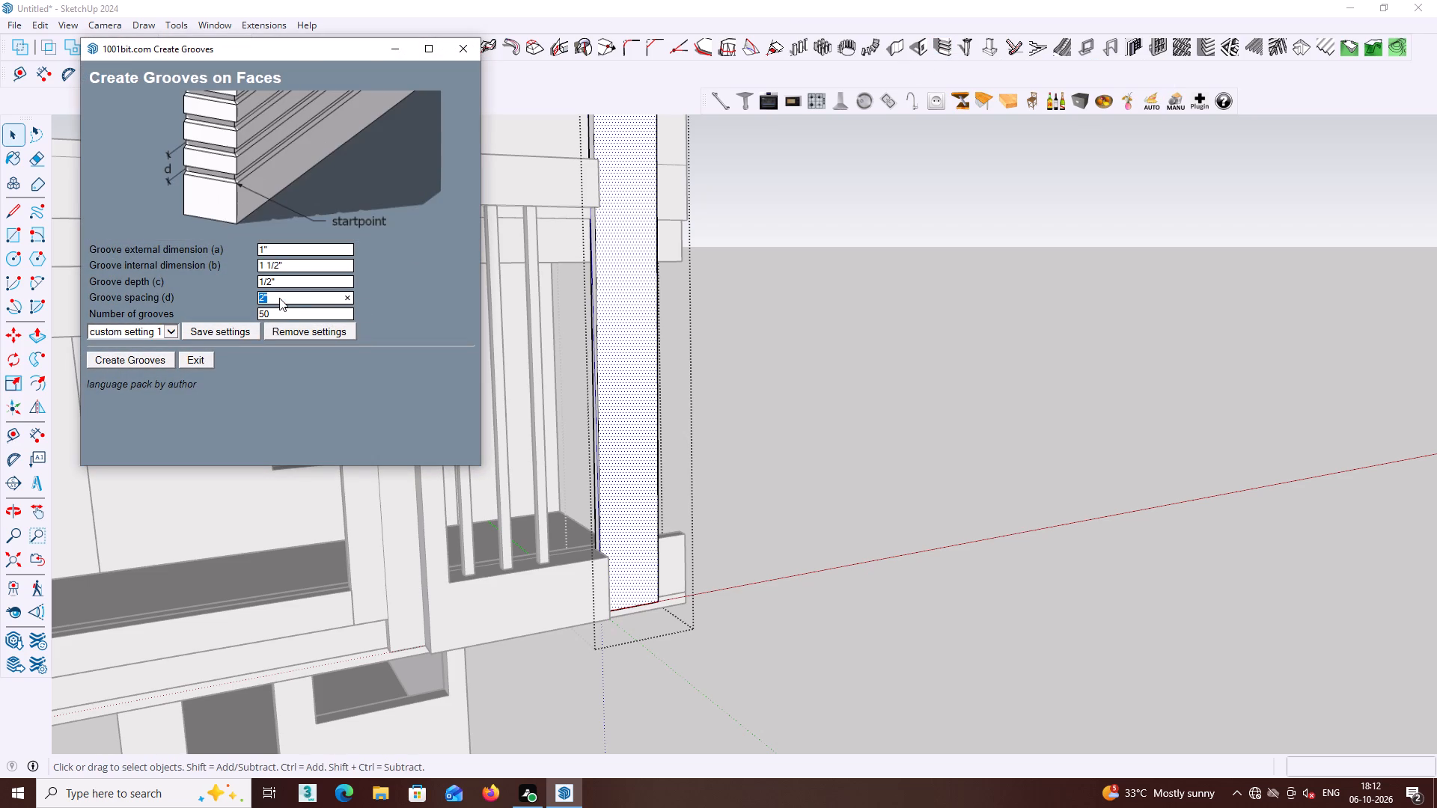
pyautogui.press('BackSpace')
pyautogui.write("1'")
pyautogui.click(107, 360)
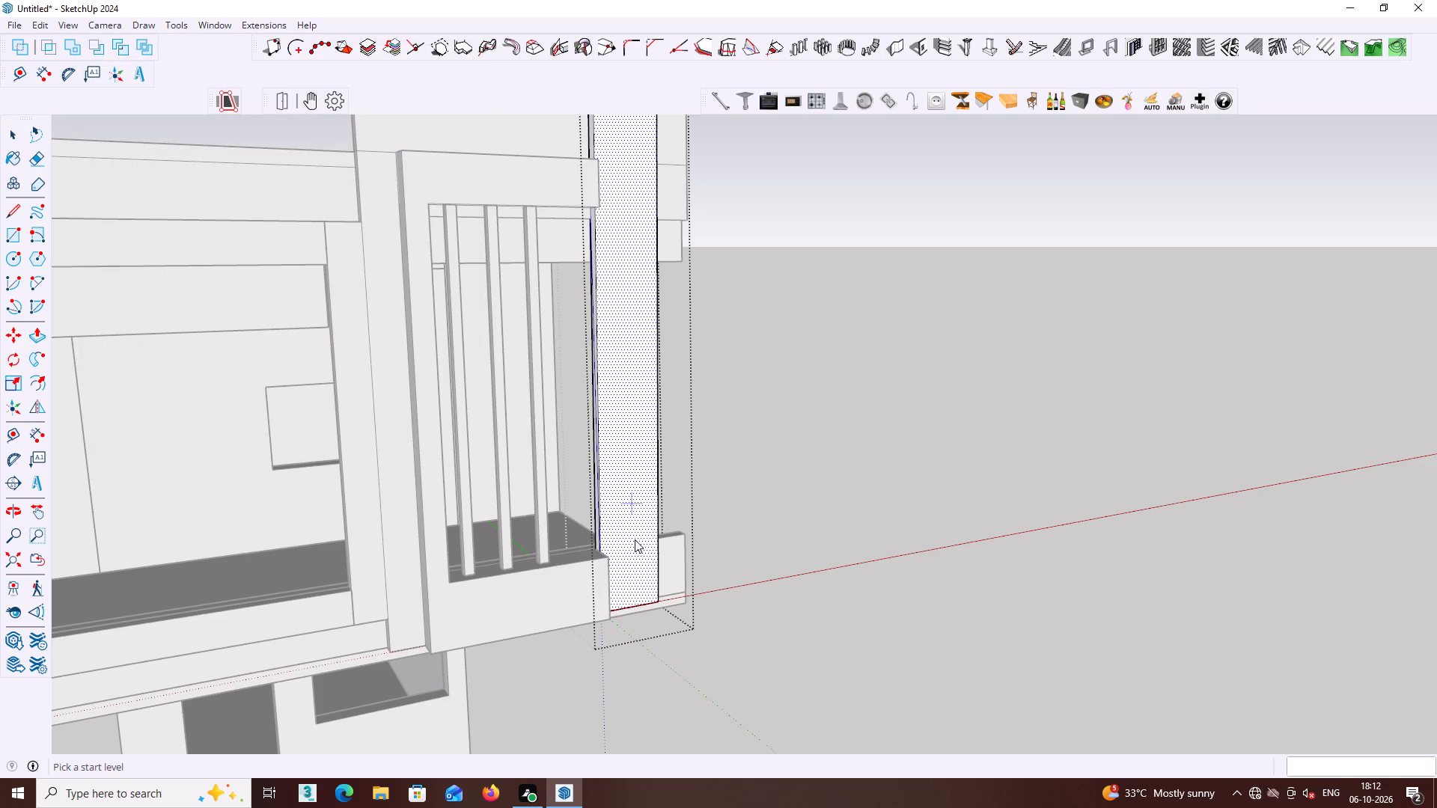
pyautogui.click(644, 607)
pyautogui.click(619, 418)
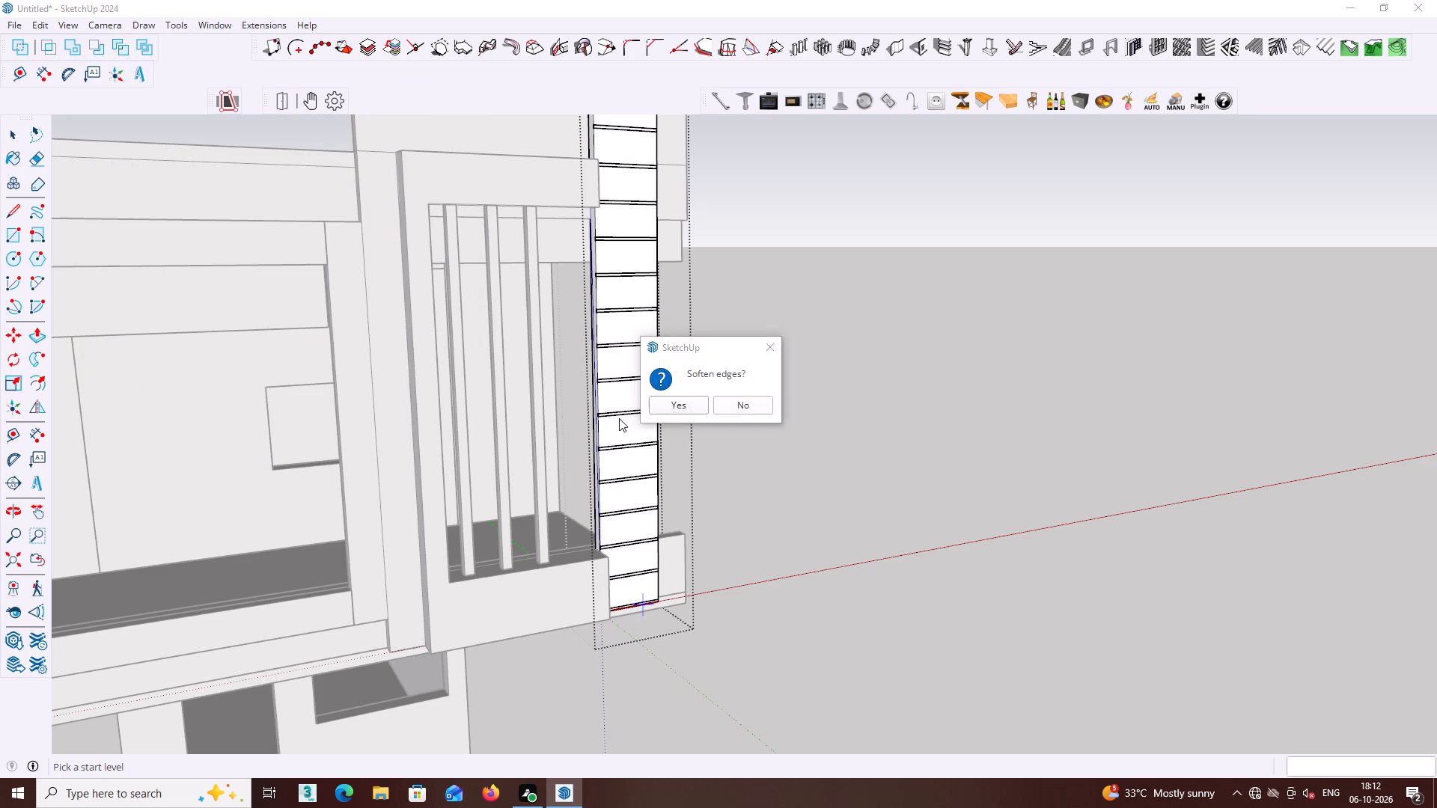
pyautogui.click(685, 410)
pyautogui.scroll(-3, 744, 453)
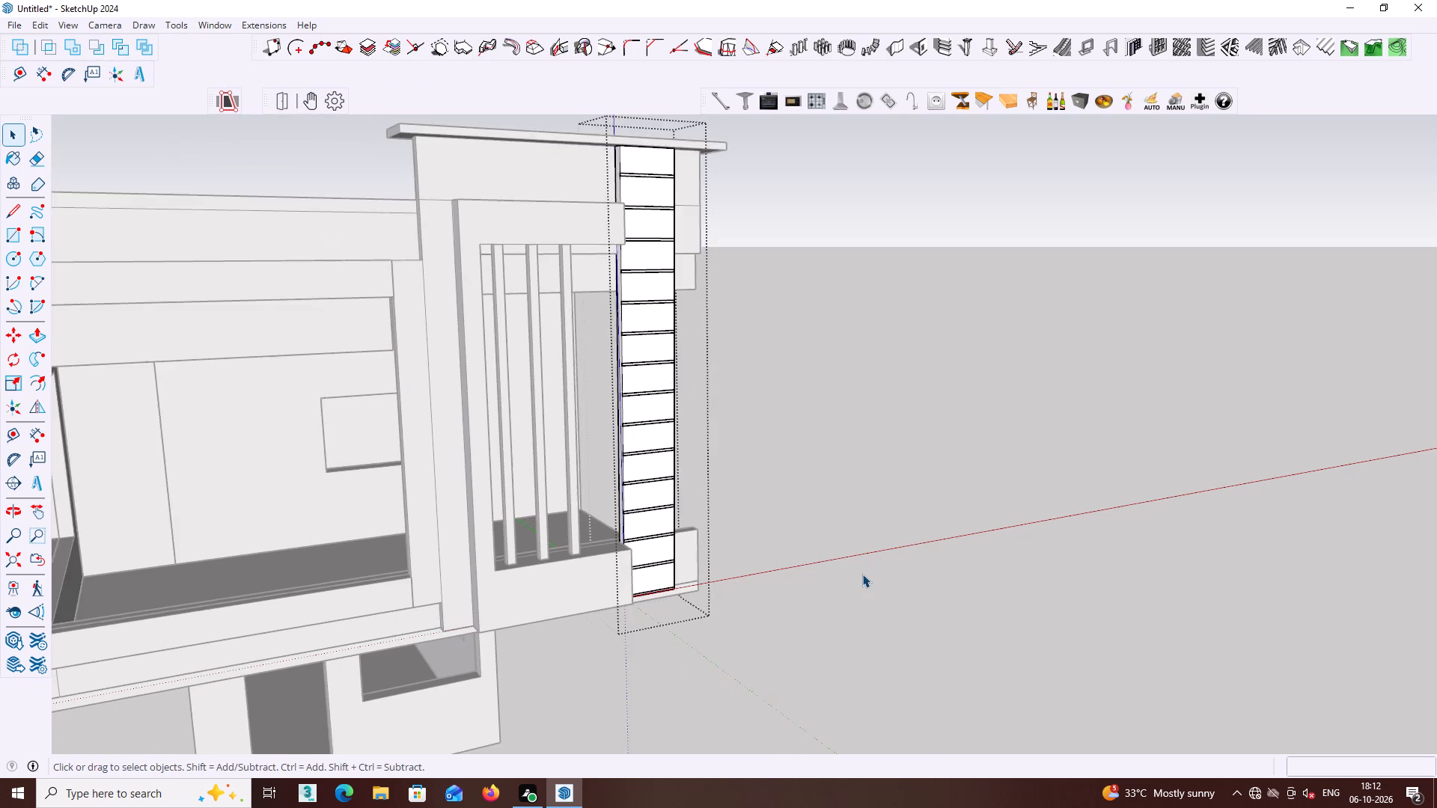
pyautogui.scroll(-2, 862, 574)
pyautogui.moveTo(864, 577); pyautogui.dragTo(794, 596, button='middle')
pyautogui.click(887, 498)
# Examine the widely spaced grooves on the tall post from the corner and up close, checking how they end at the post's sides.
pyautogui.moveTo(844, 469); pyautogui.dragTo(332, 403, button='middle')
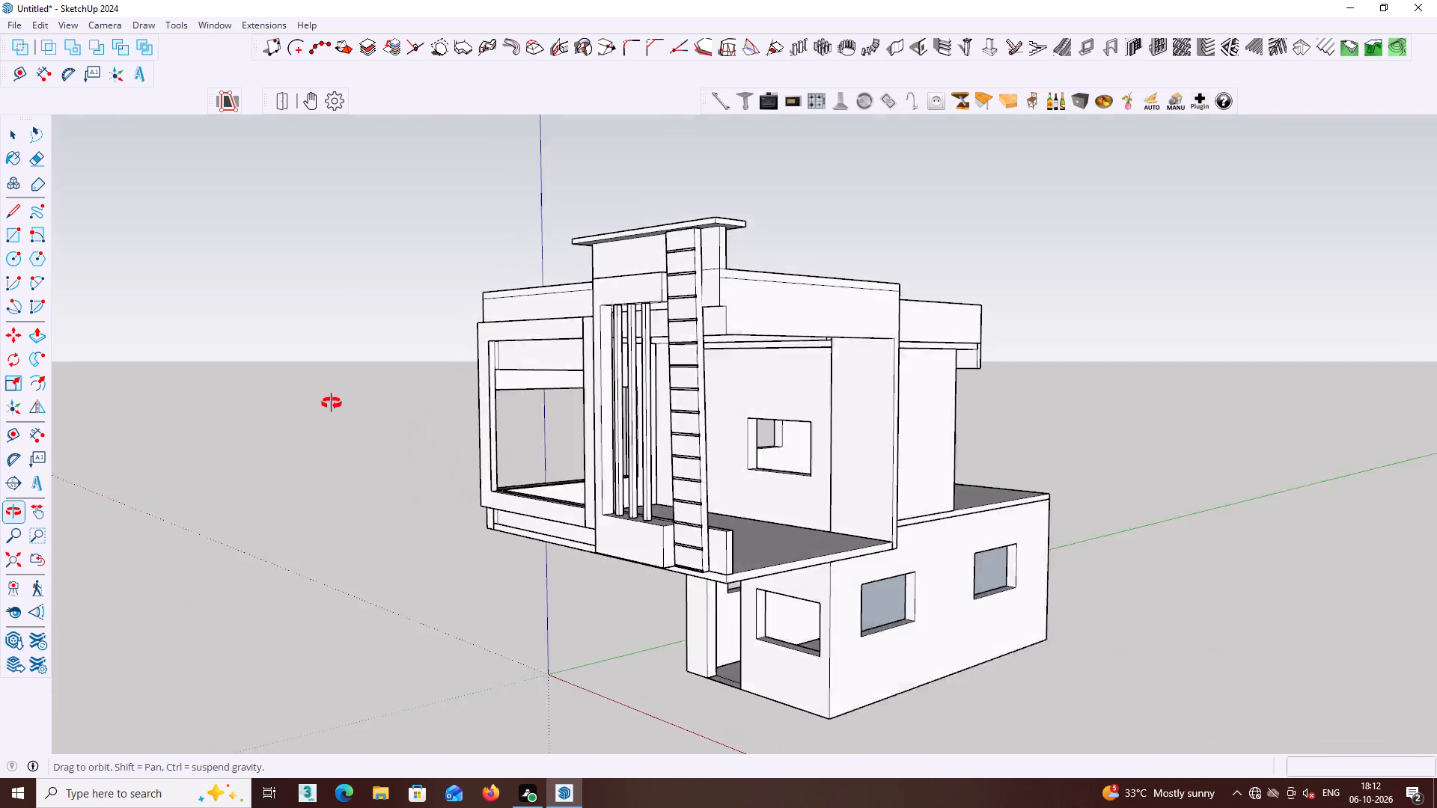
pyautogui.moveTo(332, 403); pyautogui.dragTo(423, 440, button='middle')
pyautogui.scroll(4, 693, 317)
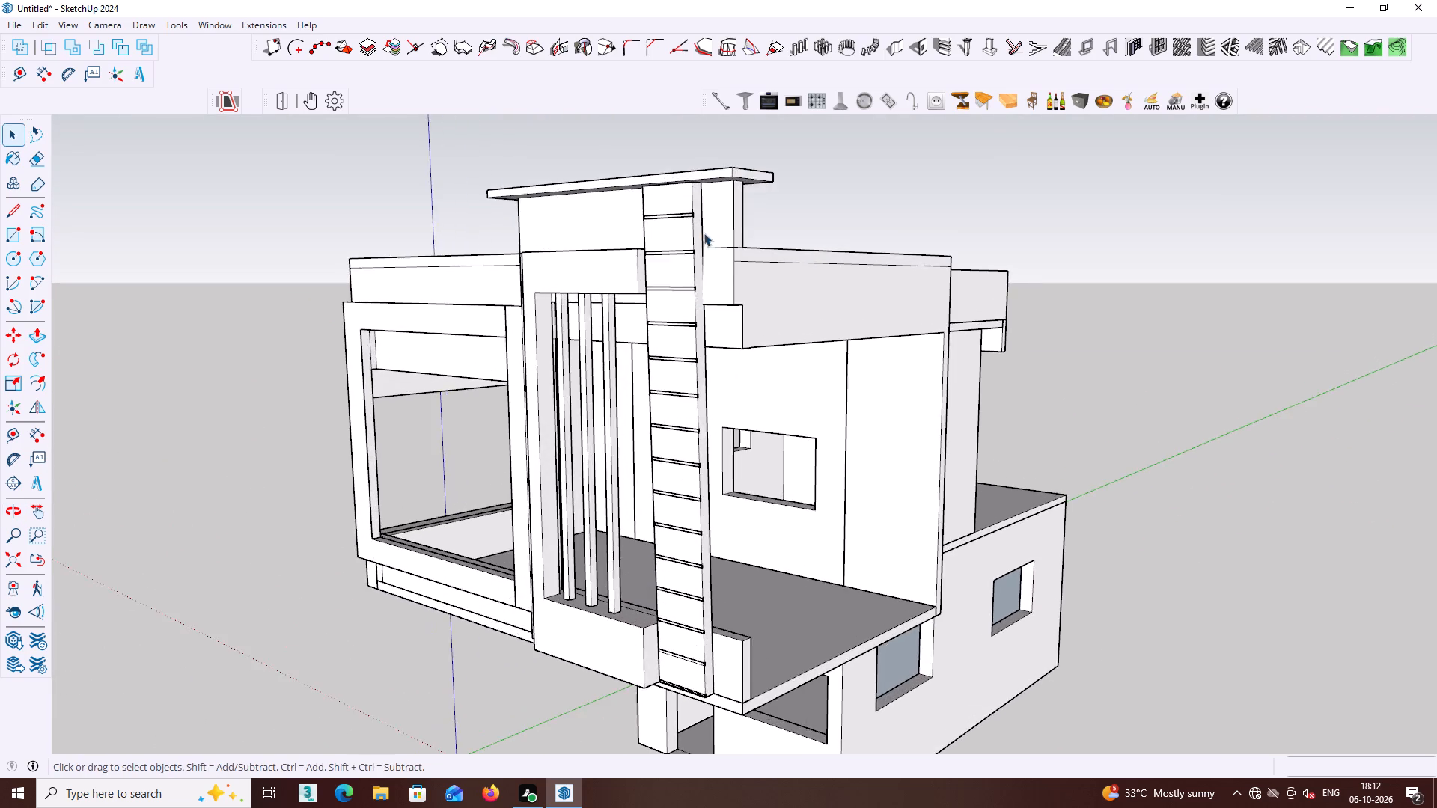
pyautogui.moveTo(706, 227); pyautogui.dragTo(693, 348, button='middle')
pyautogui.scroll(14, 689, 334)
pyautogui.moveTo(673, 318); pyautogui.dragTo(670, 239, button='middle')
pyautogui.scroll(1, 673, 267)
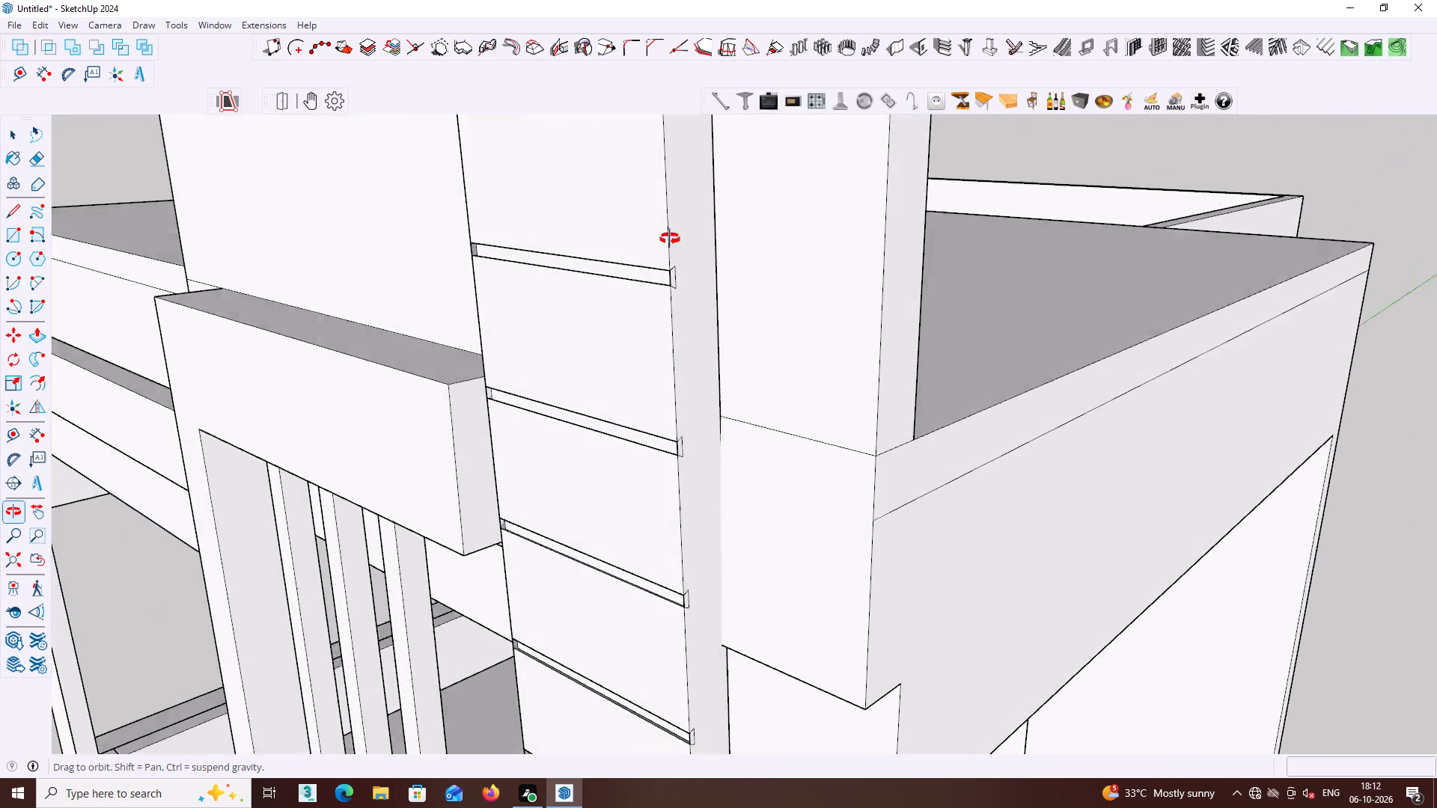
pyautogui.moveTo(670, 239); pyautogui.dragTo(670, 237, button='middle')
pyautogui.scroll(1, 671, 280)
pyautogui.scroll(2, 911, 460)
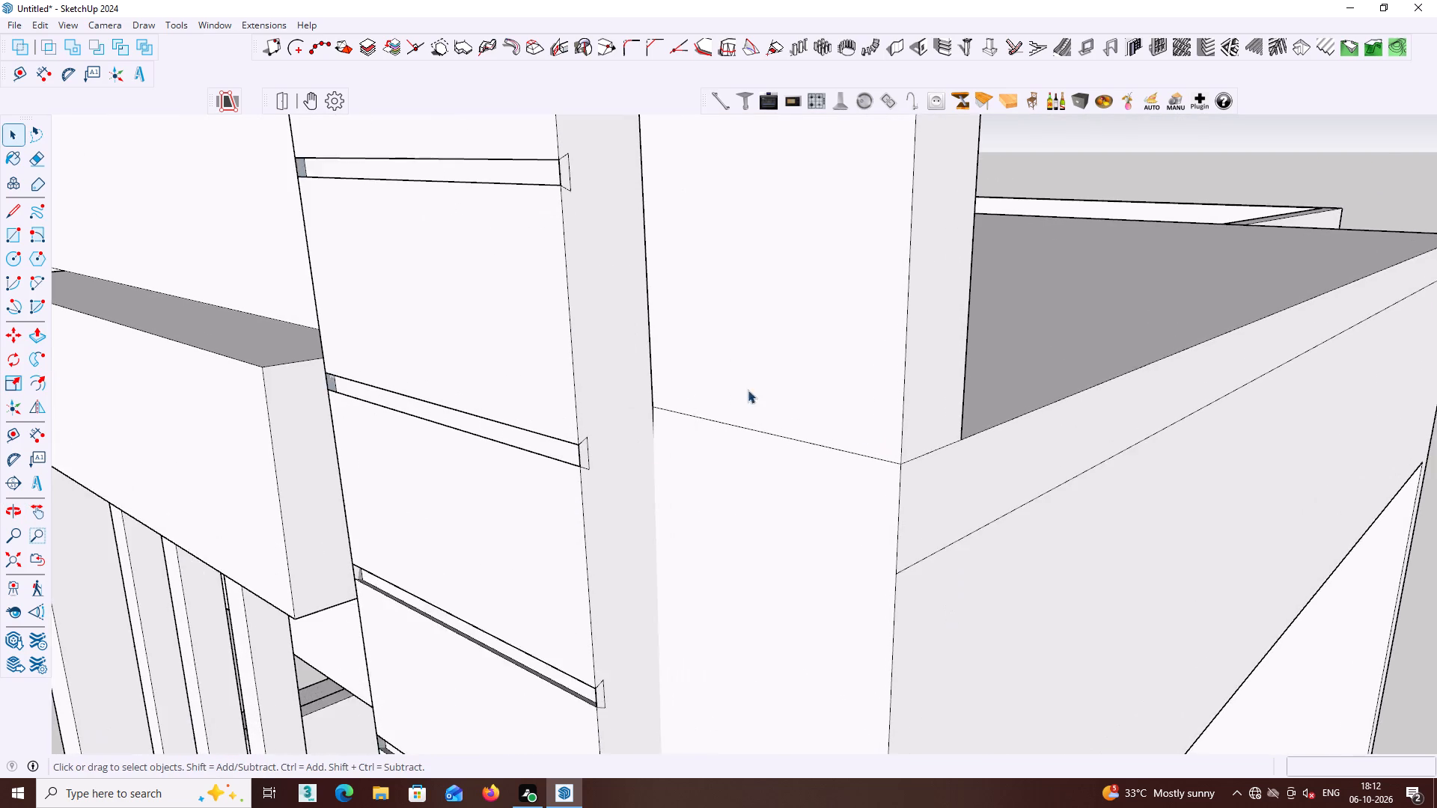
pyautogui.scroll(3, 748, 390)
pyautogui.keyDown('shift'); pyautogui.moveTo(645, 334); pyautogui.dragTo(835, 539, button='middle'); pyautogui.keyUp('shift')
pyautogui.moveTo(777, 382); pyautogui.dragTo(761, 288, button='middle')
pyautogui.moveTo(760, 329); pyautogui.dragTo(892, 346, button='middle')
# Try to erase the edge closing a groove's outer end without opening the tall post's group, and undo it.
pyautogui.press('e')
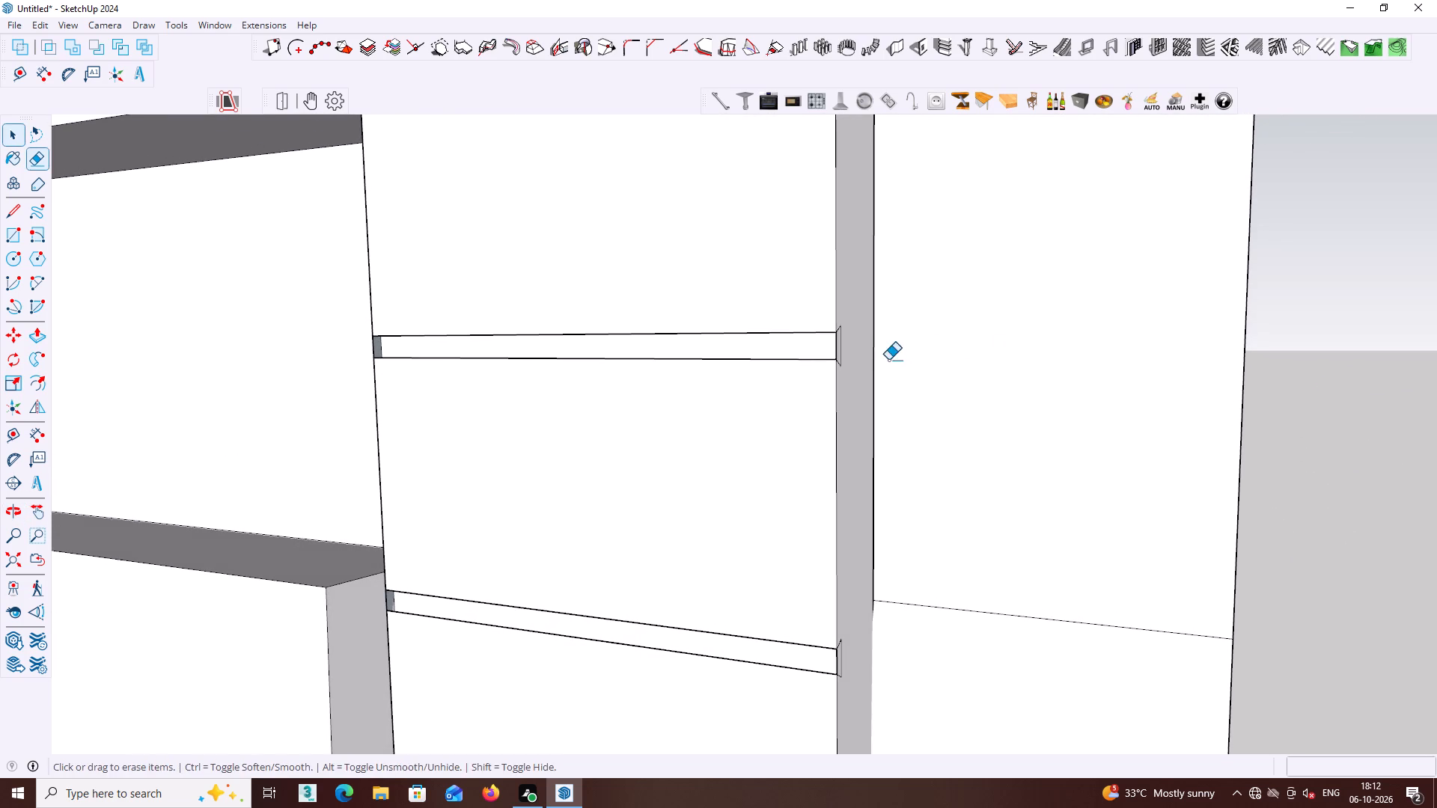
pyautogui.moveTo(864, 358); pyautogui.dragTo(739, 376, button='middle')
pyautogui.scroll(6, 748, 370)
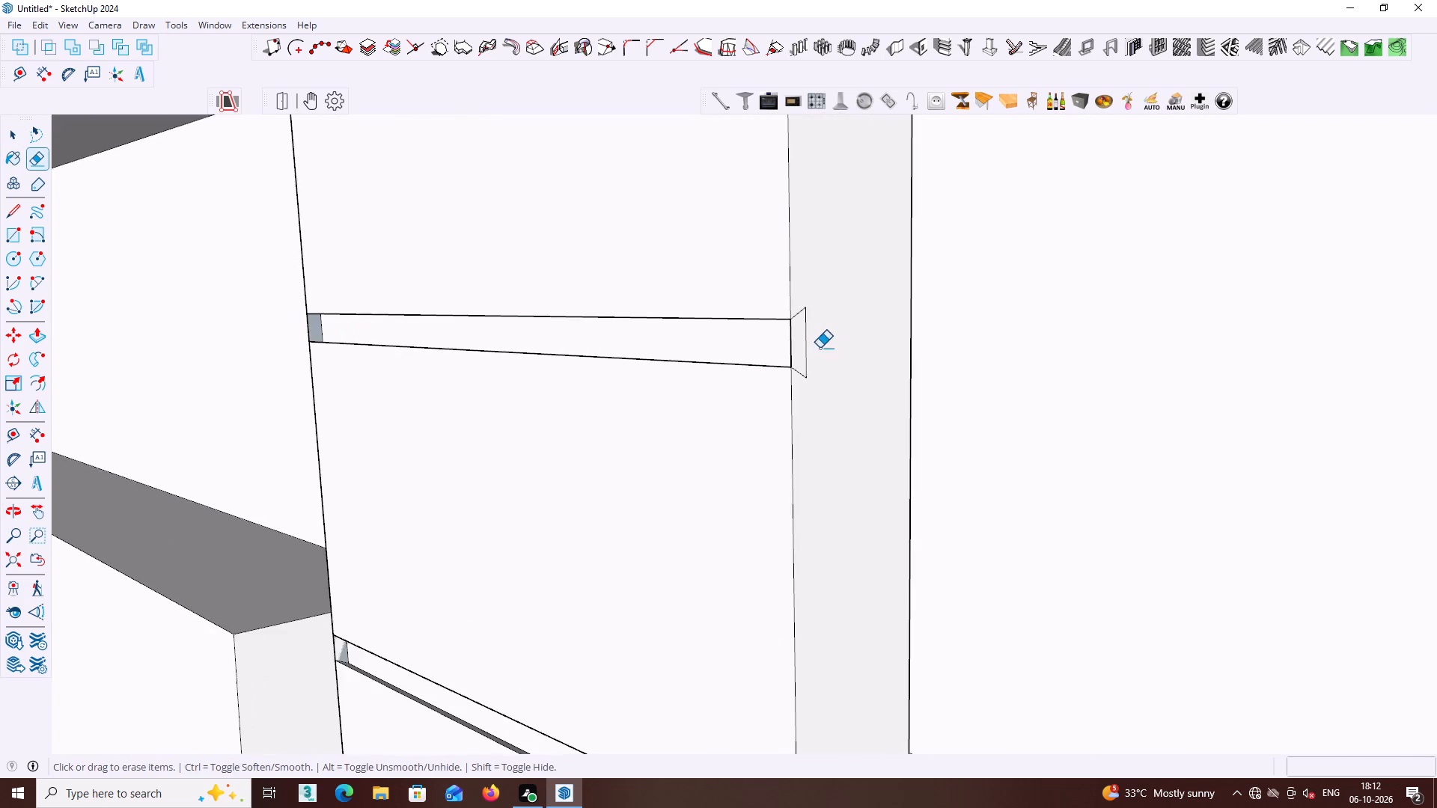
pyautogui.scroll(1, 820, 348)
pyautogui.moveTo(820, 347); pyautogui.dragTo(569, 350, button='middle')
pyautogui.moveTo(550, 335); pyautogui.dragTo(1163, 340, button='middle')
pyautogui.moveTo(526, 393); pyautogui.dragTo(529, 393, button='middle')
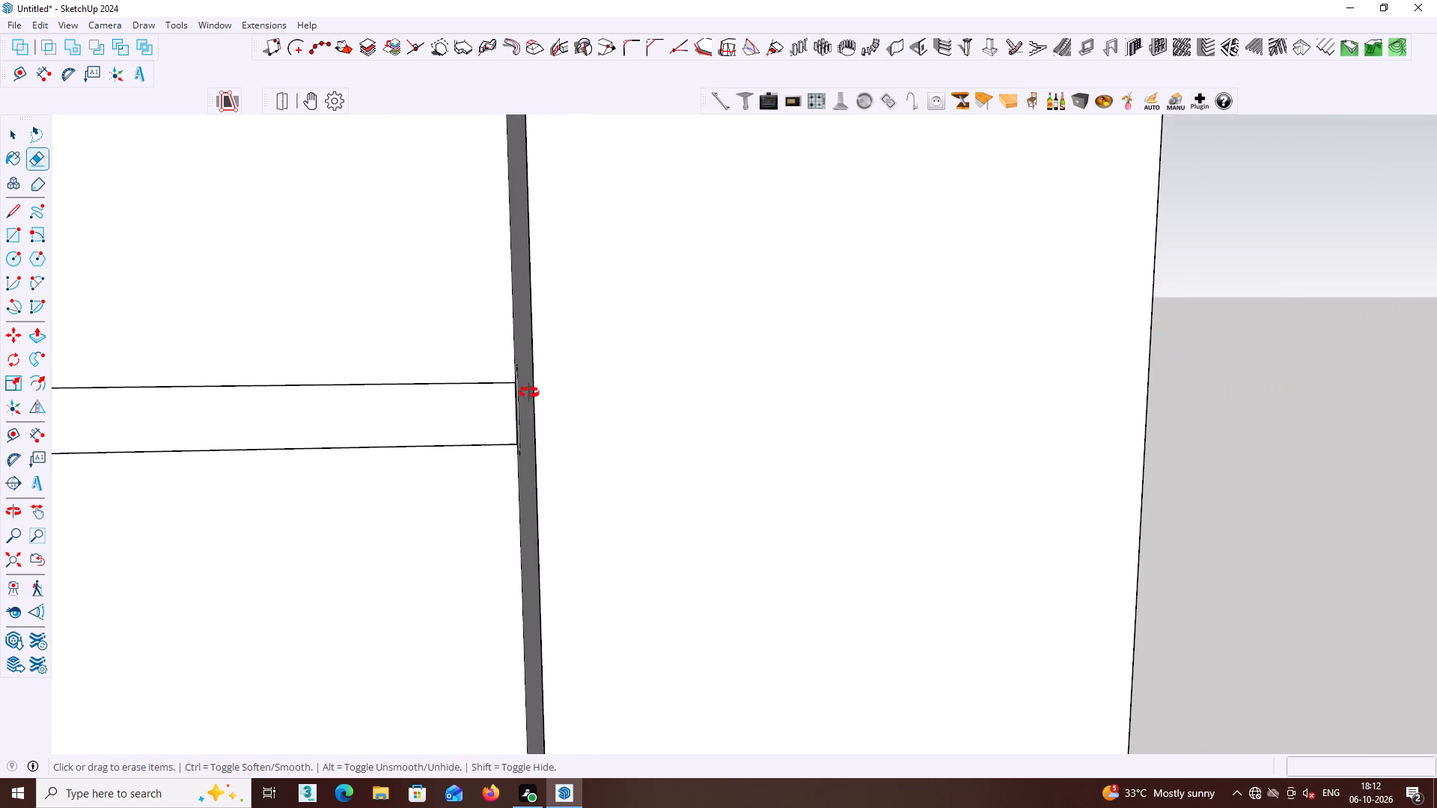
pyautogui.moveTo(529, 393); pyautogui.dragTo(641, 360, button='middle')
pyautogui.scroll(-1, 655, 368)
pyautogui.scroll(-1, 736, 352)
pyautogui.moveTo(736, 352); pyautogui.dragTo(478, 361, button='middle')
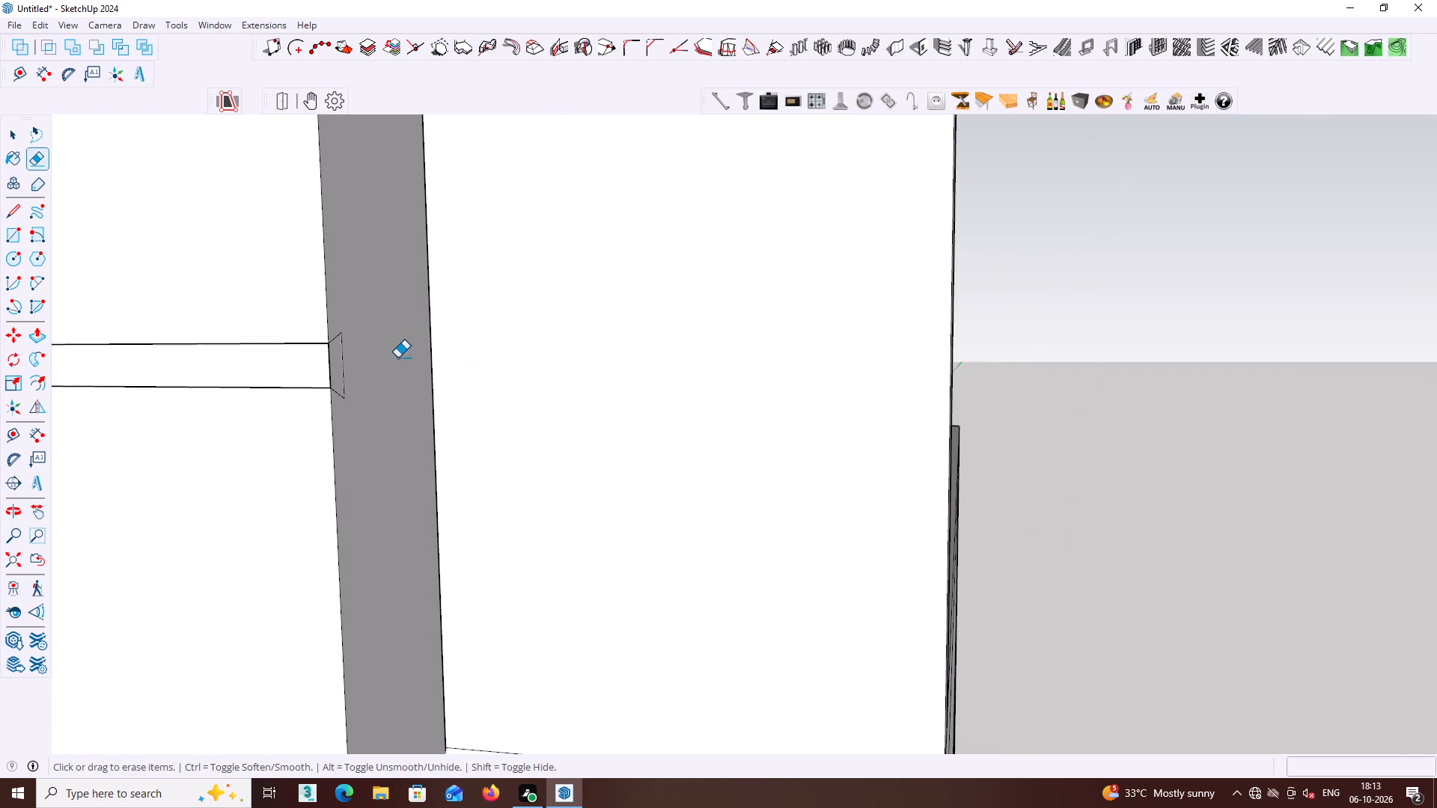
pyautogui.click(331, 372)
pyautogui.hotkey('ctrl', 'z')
# Open the tall post's group and delete the vertical edge closing the outer end of the groove above the beam over the bars.
pyautogui.press('space')
pyautogui.click(329, 373)
pyautogui.click(329, 372)
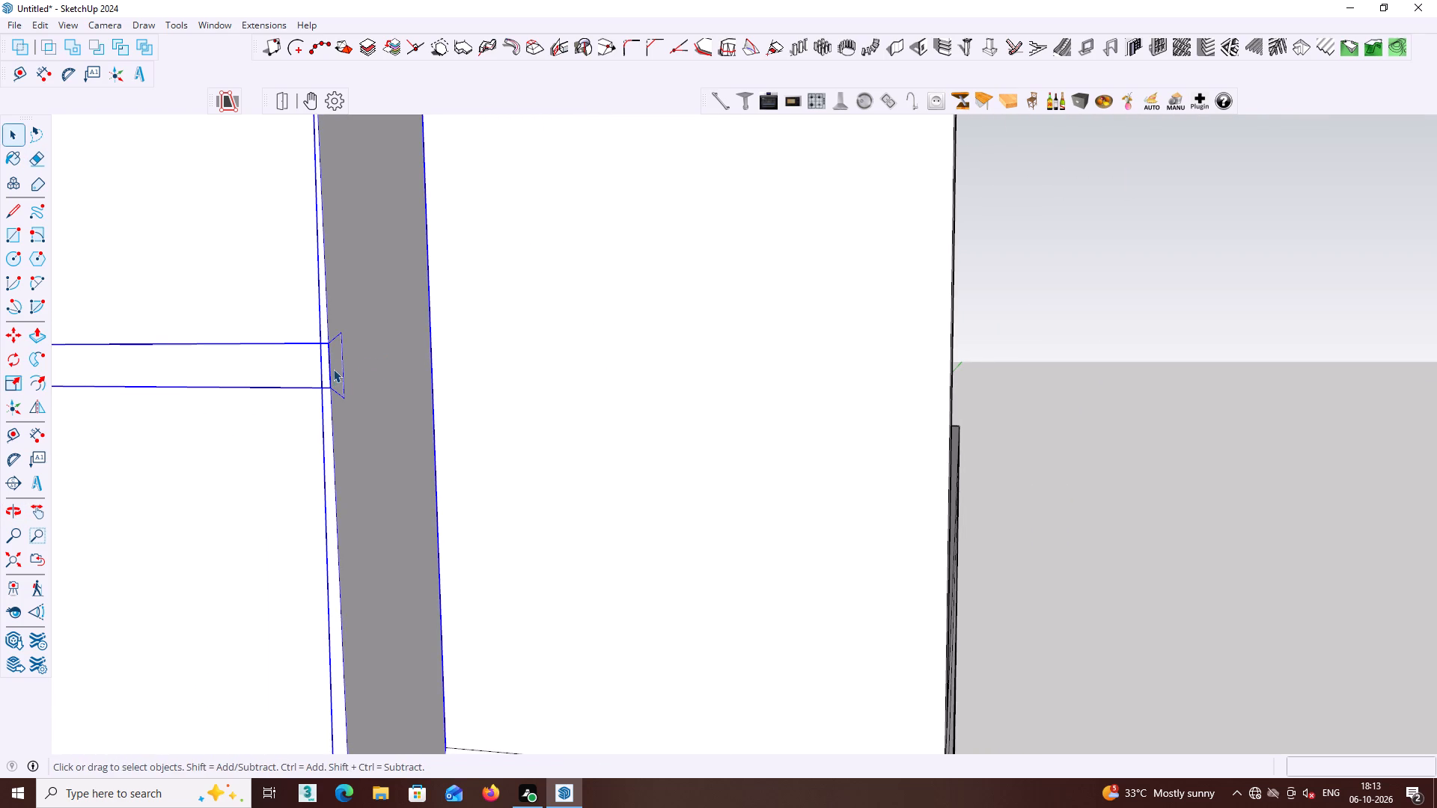
pyautogui.tripleClick(333, 369)
pyautogui.click(331, 370)
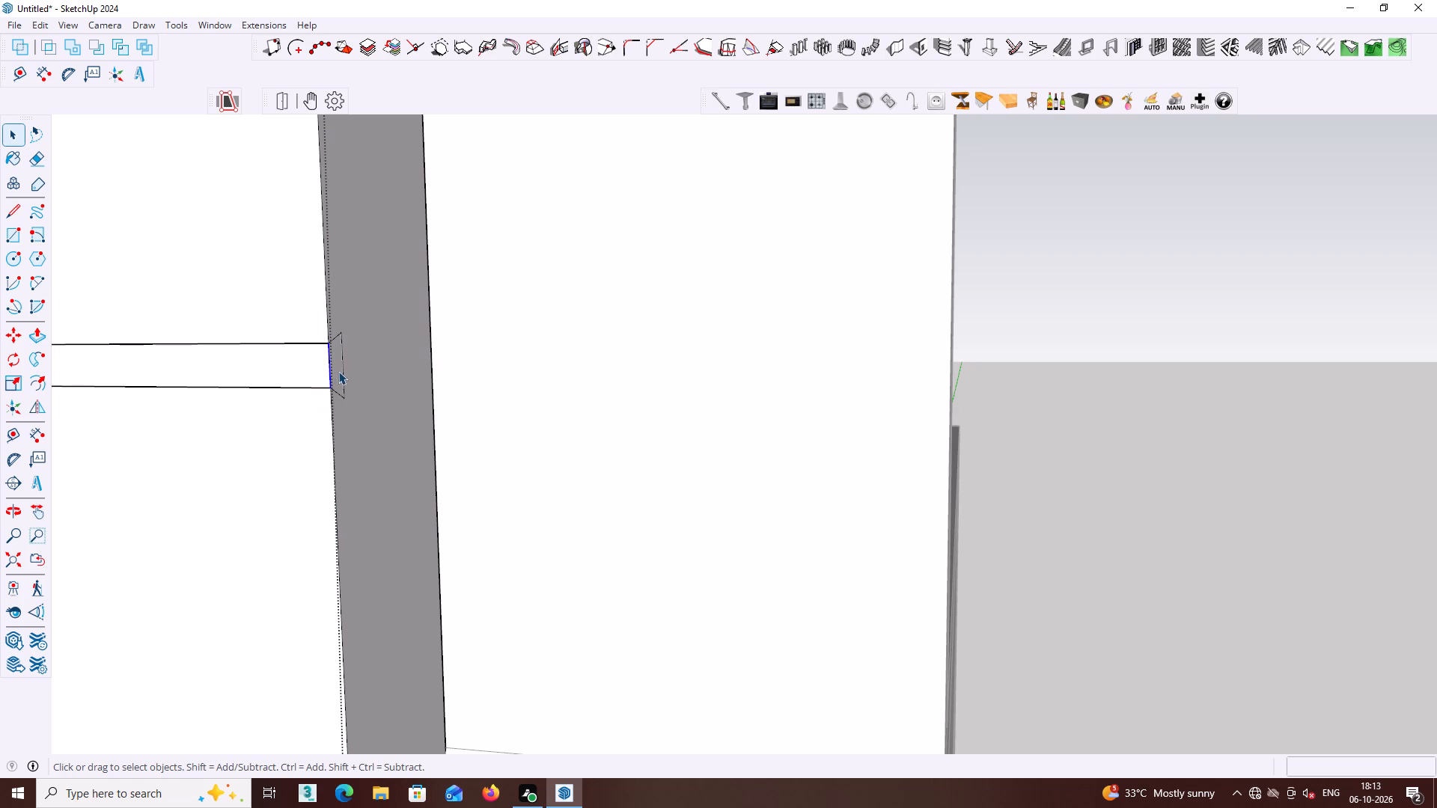
pyautogui.press('Delete')
# Erase the vertical edge closing the opposite end of the same groove, on the post's side facing the vertical bars.
pyautogui.scroll(-6, 338, 366)
pyautogui.keyDown('shift'); pyautogui.moveTo(350, 371); pyautogui.dragTo(764, 351, button='middle'); pyautogui.keyUp('shift')
pyautogui.keyDown('shift'); pyautogui.scroll(-1, 354, 372); pyautogui.keyUp('shift')
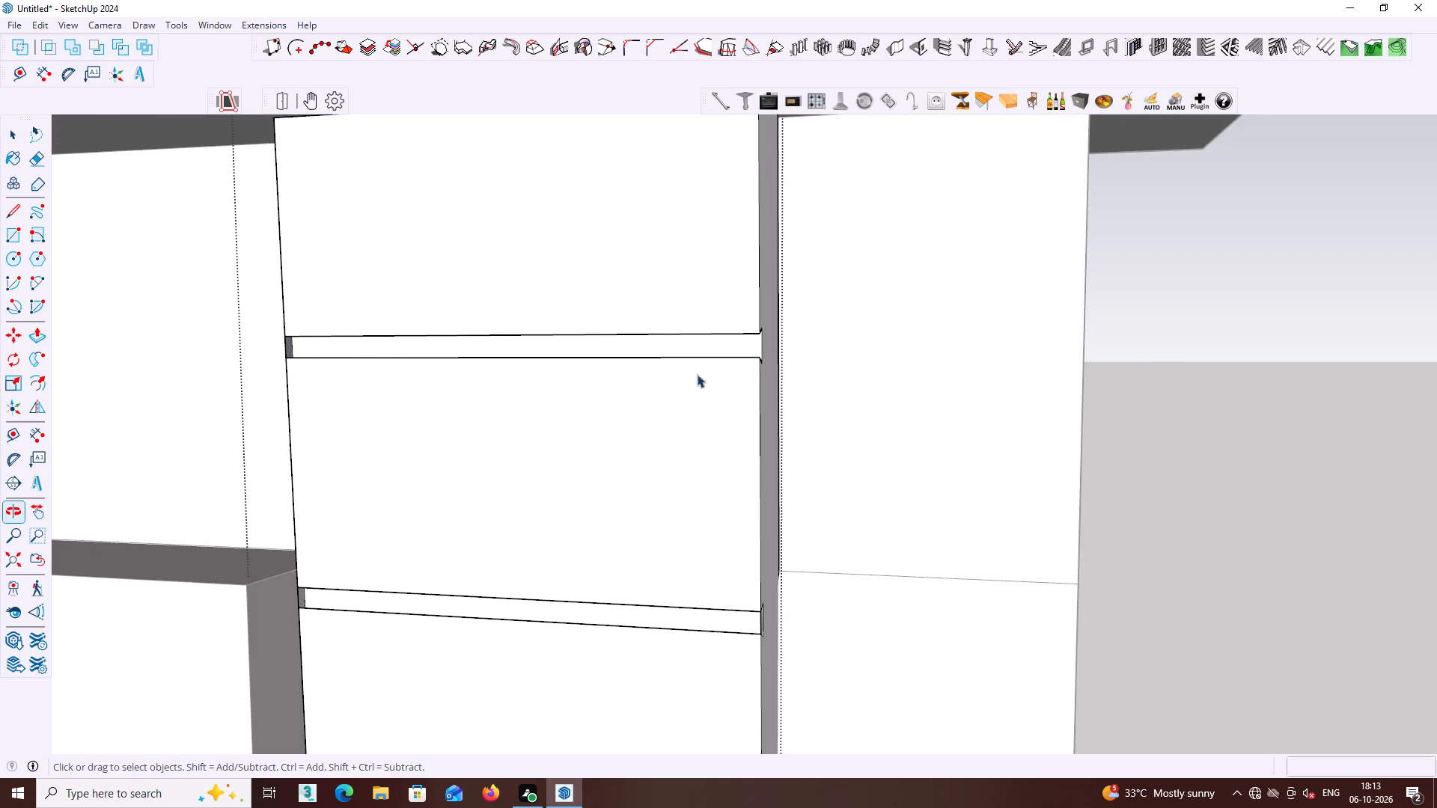
pyautogui.moveTo(299, 372); pyautogui.dragTo(531, 355, button='middle')
pyautogui.moveTo(327, 352); pyautogui.dragTo(502, 419, button='middle')
pyautogui.scroll(4, 427, 423)
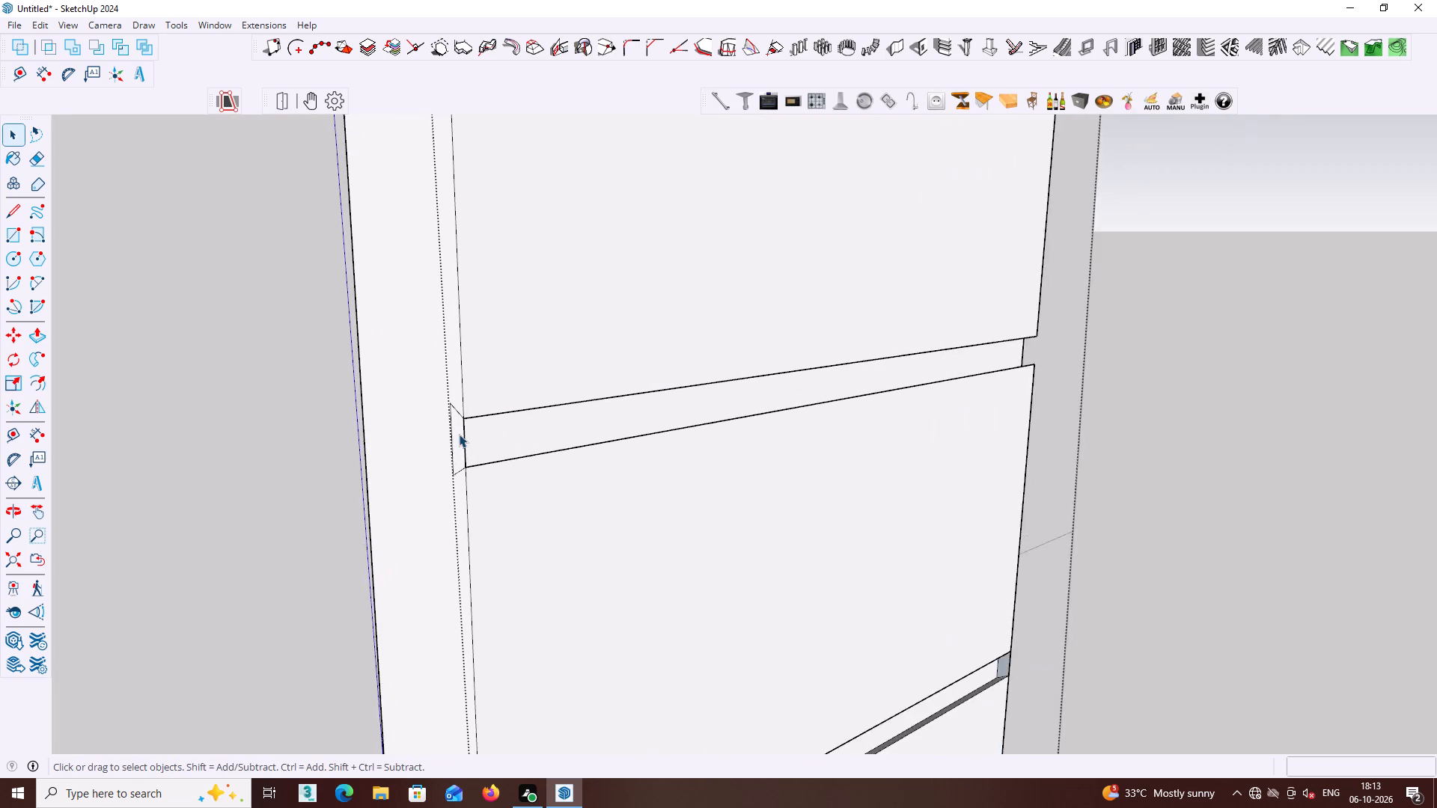
pyautogui.scroll(1, 459, 434)
pyautogui.moveTo(485, 444); pyautogui.dragTo(517, 448, button='middle')
pyautogui.scroll(3, 477, 447)
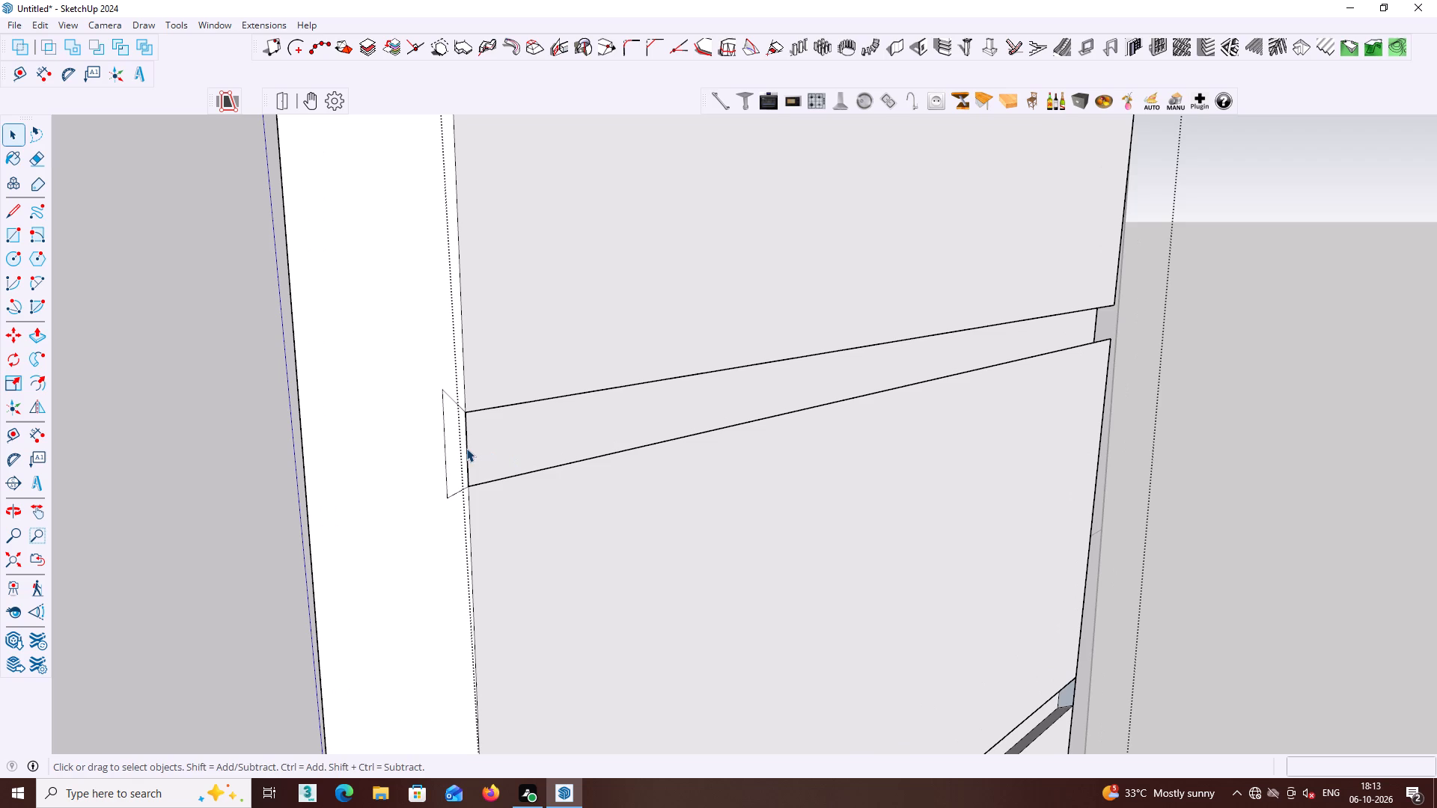
pyautogui.press('e')
pyautogui.click(470, 450)
pyautogui.click(468, 451)
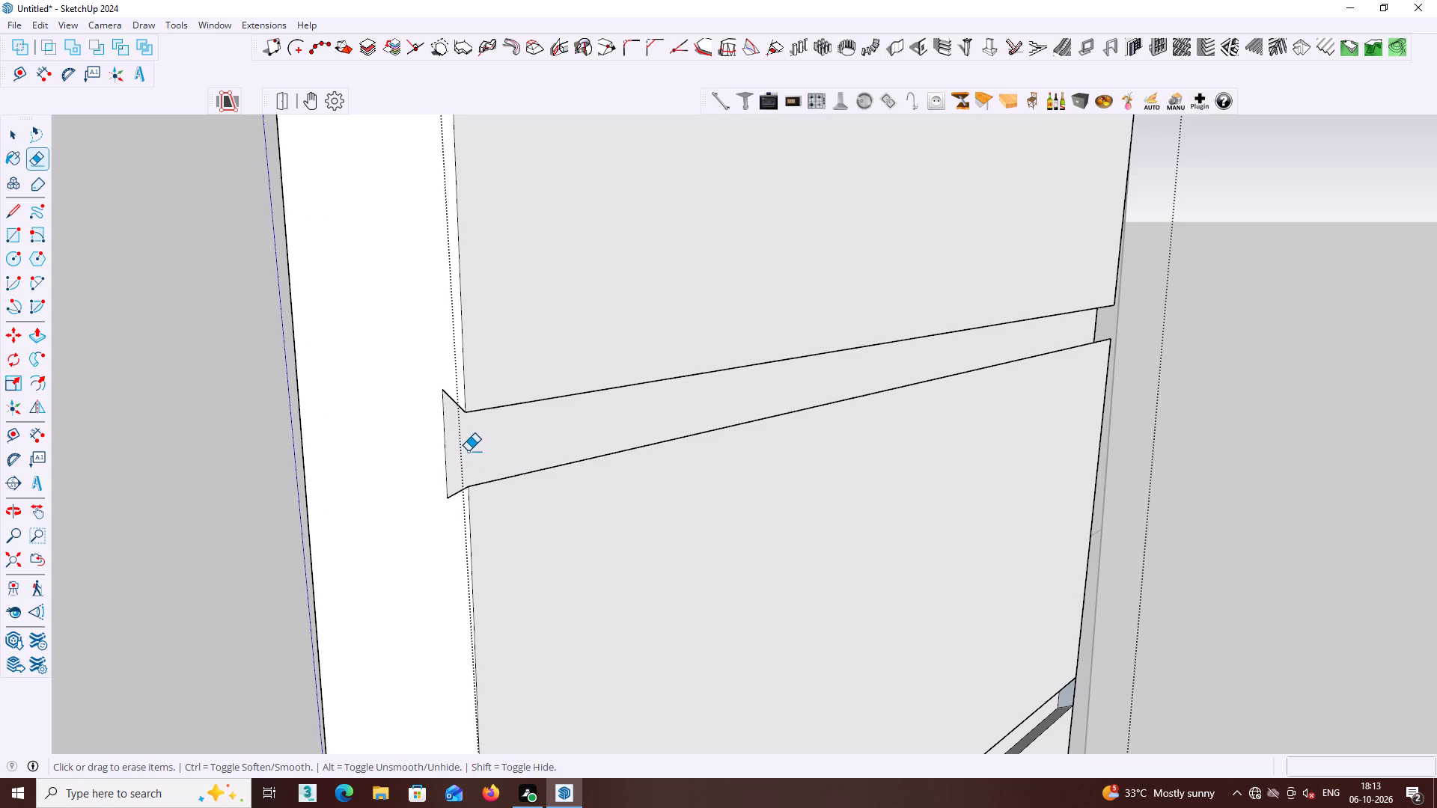
pyautogui.scroll(-5, 473, 448)
pyautogui.moveTo(614, 553); pyautogui.dragTo(457, 373, button='middle')
pyautogui.moveTo(519, 498); pyautogui.dragTo(519, 489, button='middle')
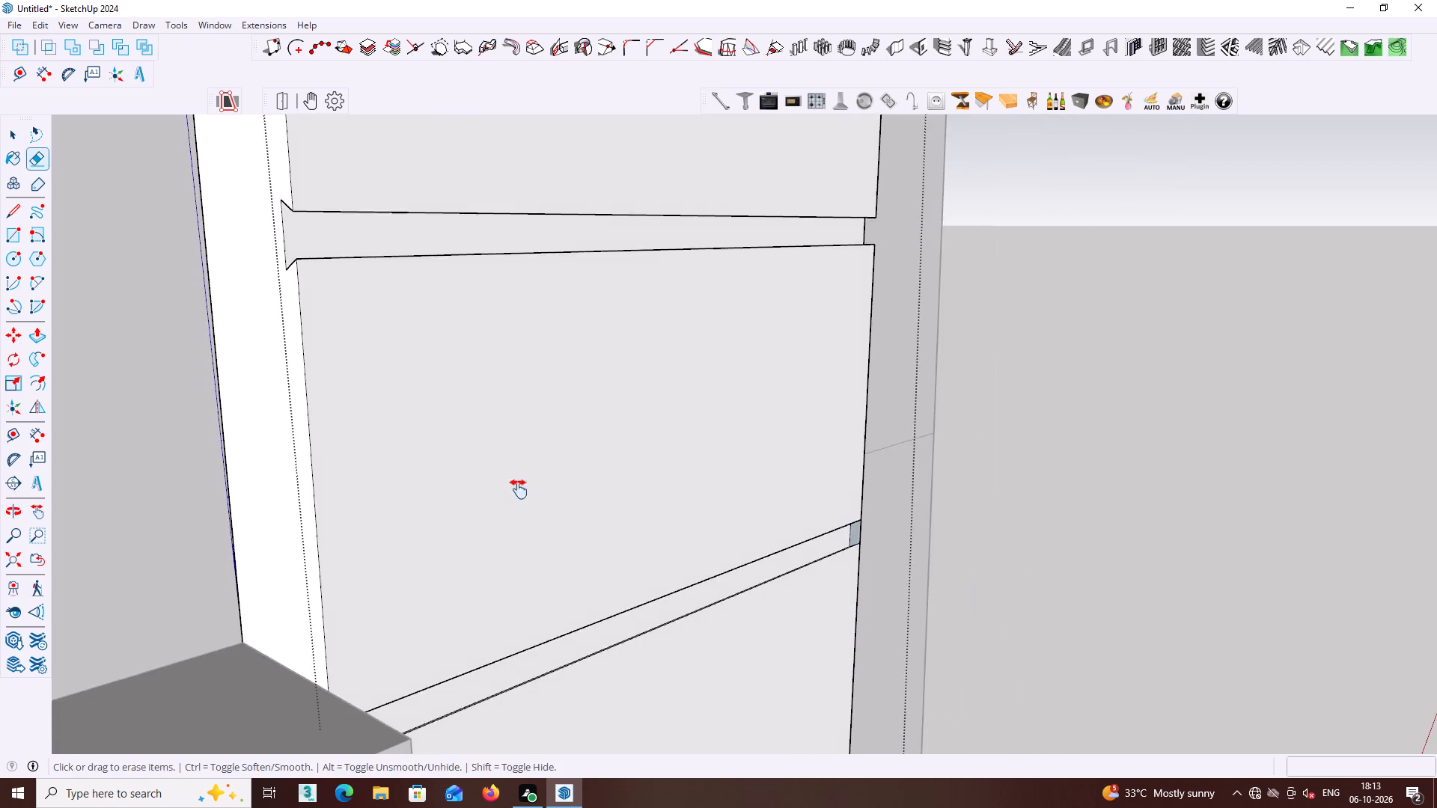
# Erase the vertical edges closing both ends of the tall post's groove level with the top of the beam over the bars.
pyautogui.moveTo(519, 489); pyautogui.dragTo(521, 379, button='middle')
pyautogui.moveTo(418, 545); pyautogui.dragTo(428, 430, button='middle')
pyautogui.moveTo(469, 450); pyautogui.dragTo(216, 463, button='middle')
pyautogui.moveTo(410, 486); pyautogui.dragTo(363, 477, button='middle')
pyautogui.moveTo(916, 436); pyautogui.dragTo(602, 444, button='middle')
pyautogui.moveTo(736, 432); pyautogui.dragTo(665, 440, button='middle')
pyautogui.scroll(4, 718, 435)
pyautogui.click(730, 432)
pyautogui.scroll(-2, 730, 432)
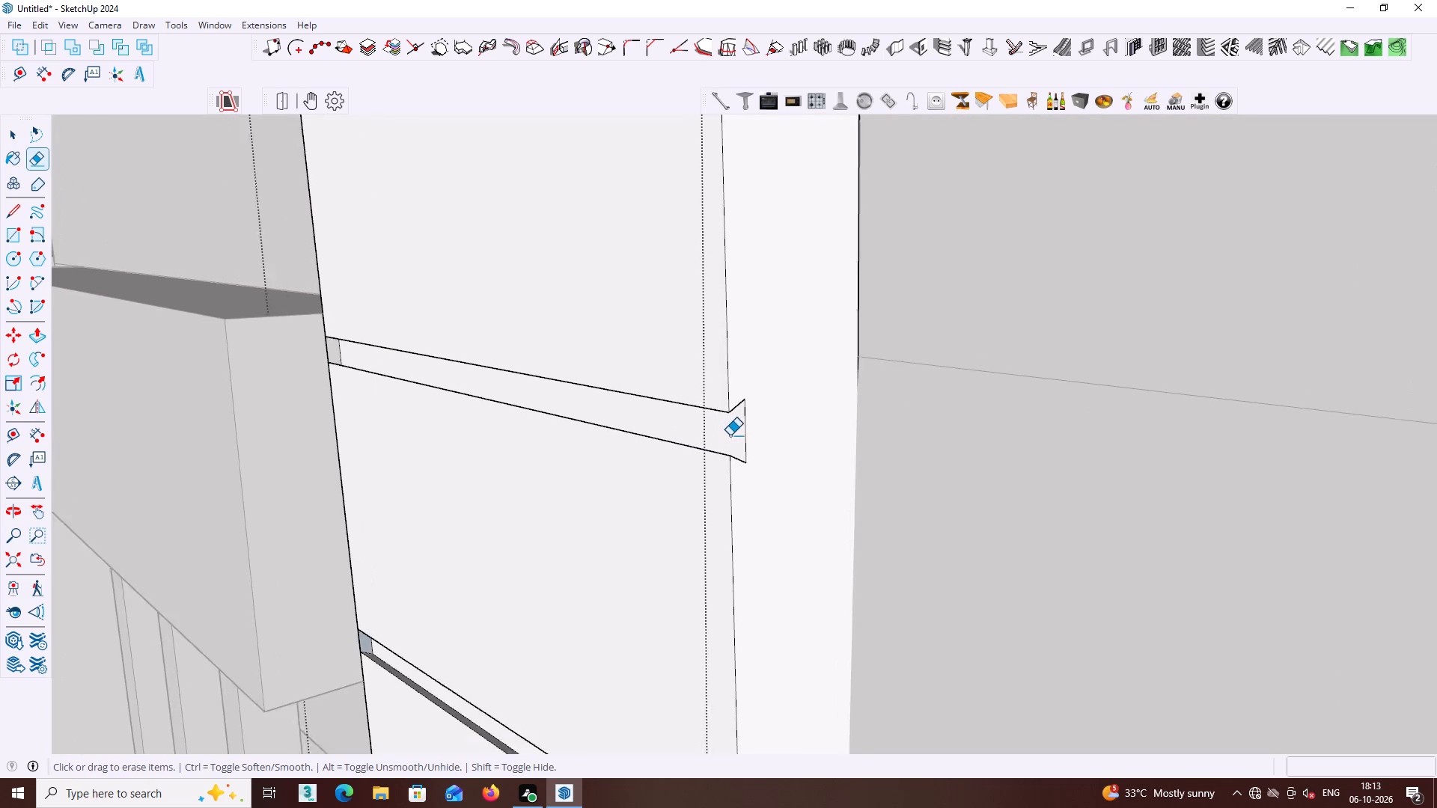
pyautogui.moveTo(373, 404); pyautogui.dragTo(517, 405, button='middle')
pyautogui.scroll(3, 367, 382)
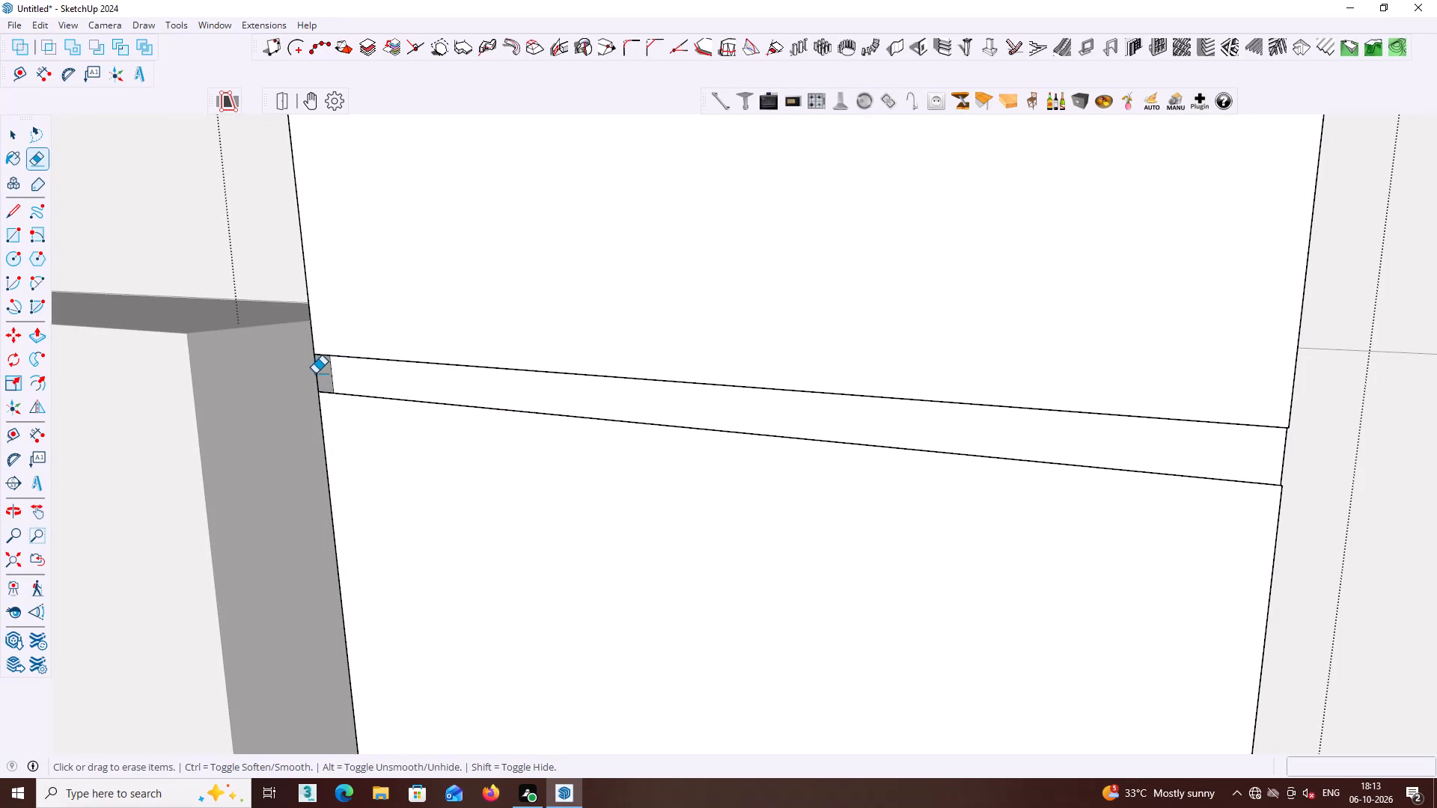
pyautogui.click(315, 373)
pyautogui.scroll(-7, 330, 379)
# Erase the closing edges at both ends of the tall post's groove just above the underside of the beam.
pyautogui.moveTo(614, 548); pyautogui.dragTo(502, 346, button='middle')
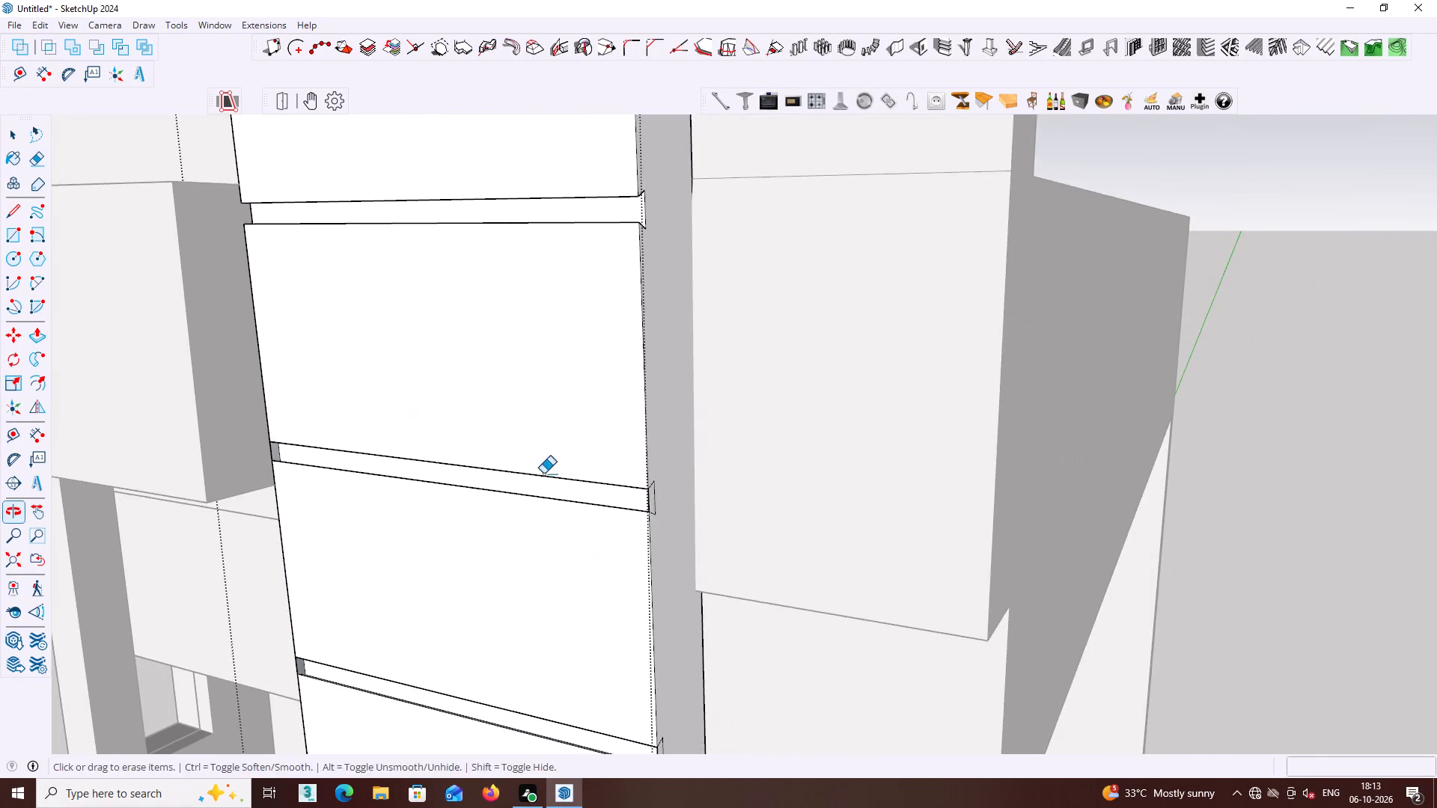
pyautogui.keyDown('shift'); pyautogui.moveTo(551, 473); pyautogui.dragTo(534, 379, button='middle'); pyautogui.keyUp('shift')
pyautogui.scroll(3, 599, 414)
pyautogui.click(635, 398)
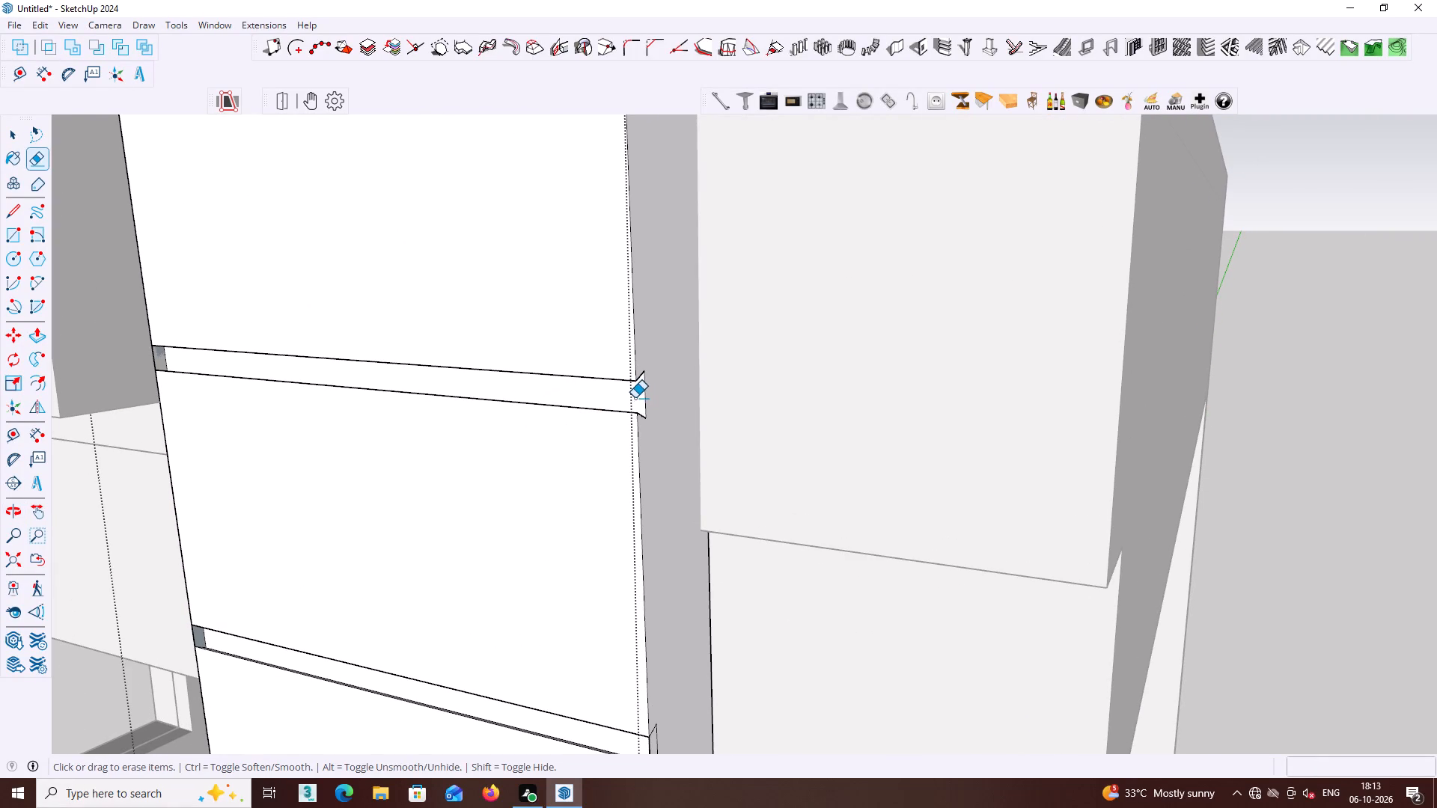
pyautogui.click(151, 361)
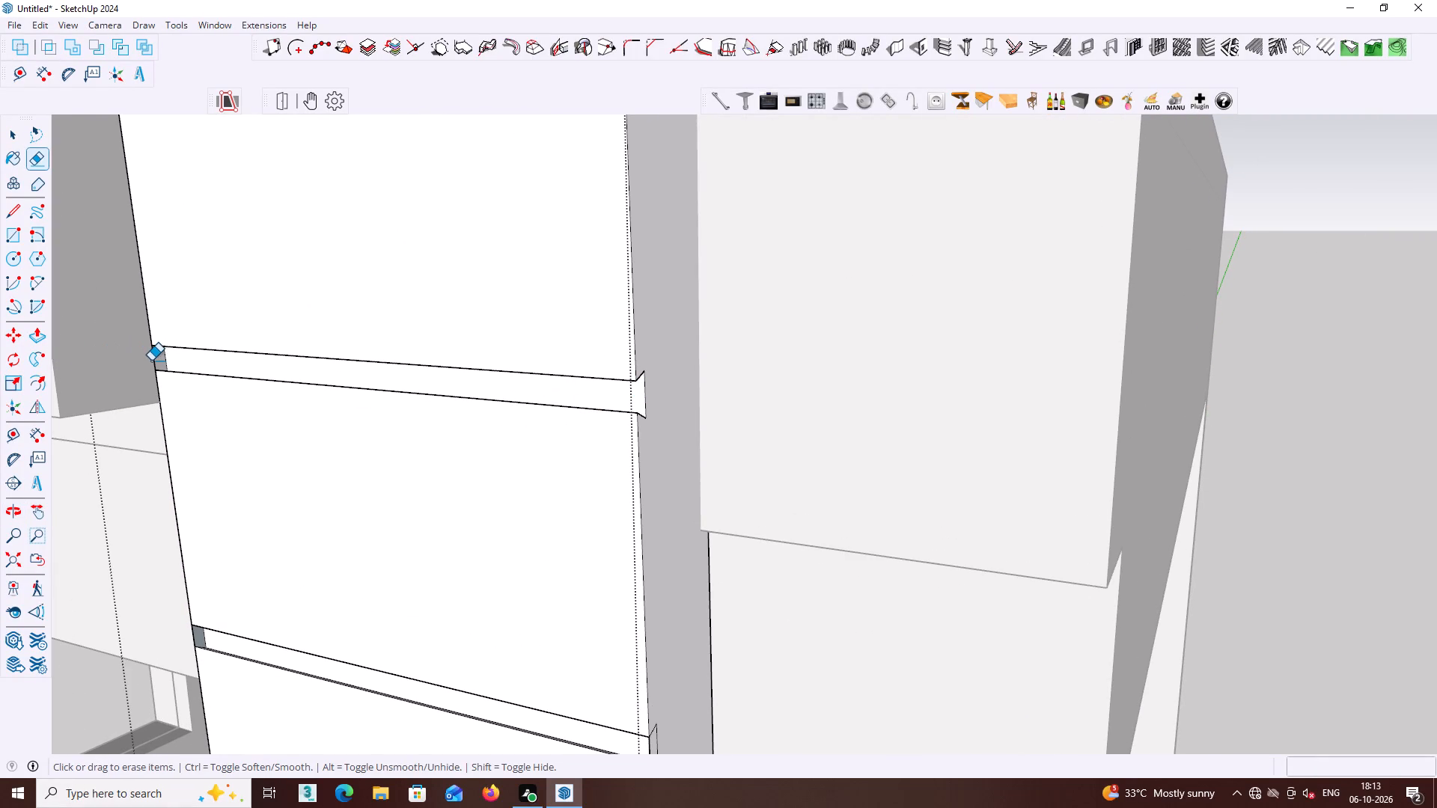
pyautogui.click(155, 361)
pyautogui.scroll(-3, 159, 371)
# Open both ends of the first groove below the beam on the tall post by erasing their vertical closing edges.
pyautogui.keyDown('shift'); pyautogui.moveTo(256, 455); pyautogui.dragTo(253, 327, button='middle'); pyautogui.keyUp('shift')
pyautogui.keyDown('shift'); pyautogui.moveTo(409, 423); pyautogui.dragTo(384, 361, button='middle'); pyautogui.keyUp('shift')
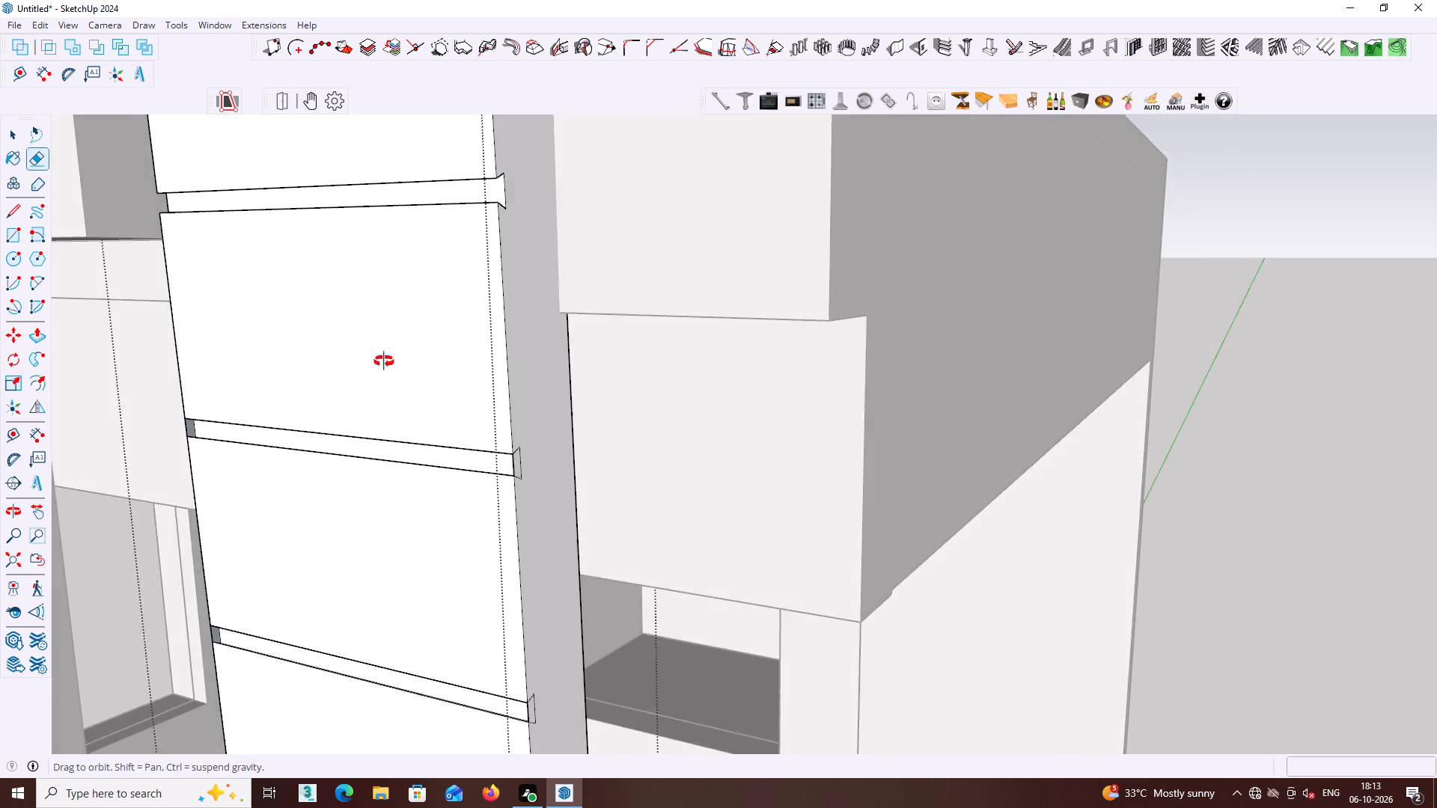
pyautogui.keyDown('shift'); pyautogui.moveTo(384, 361); pyautogui.dragTo(384, 362, button='middle'); pyautogui.keyUp('shift')
pyautogui.scroll(4, 538, 511)
pyautogui.click(503, 453)
pyautogui.moveTo(491, 449); pyautogui.dragTo(498, 470, button='middle')
pyautogui.scroll(-2, 491, 455)
pyautogui.keyDown('shift'); pyautogui.moveTo(509, 485); pyautogui.dragTo(632, 485, button='middle'); pyautogui.keyUp('shift')
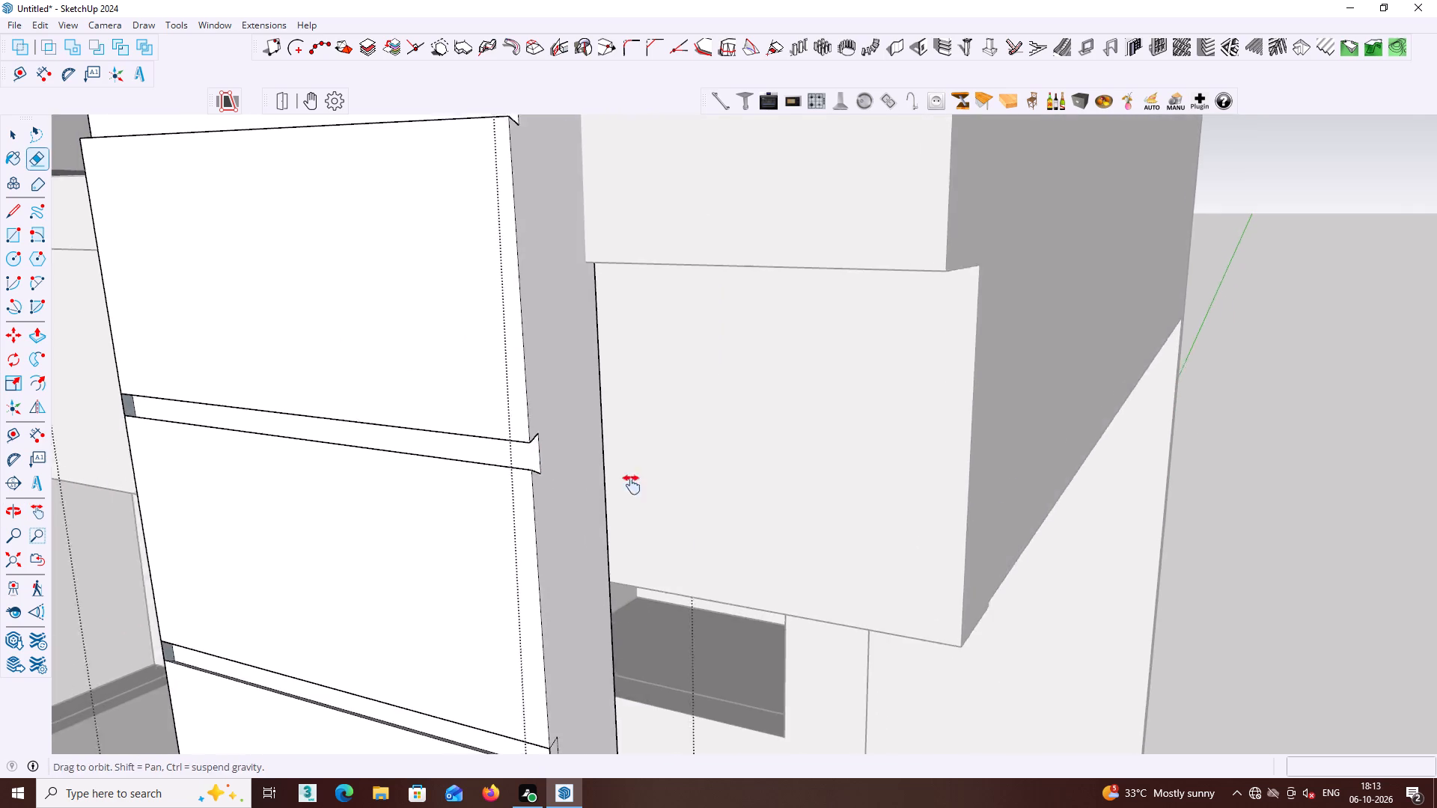
pyautogui.keyDown('shift'); pyautogui.moveTo(632, 485); pyautogui.dragTo(775, 476, button='middle'); pyautogui.keyUp('shift')
pyautogui.scroll(2, 293, 397)
pyautogui.click(317, 403)
pyautogui.scroll(-3, 317, 403)
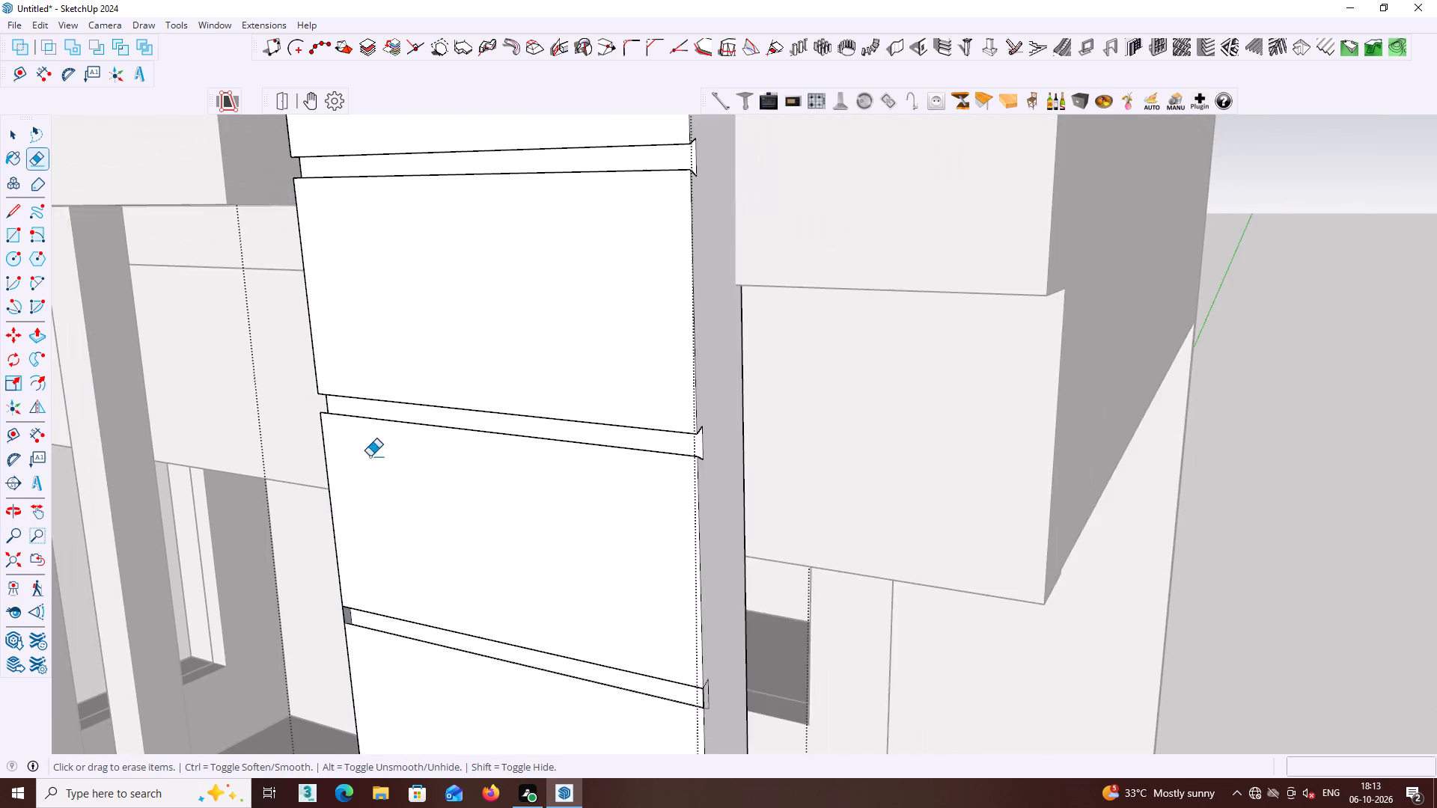
# Erase the vertical edges closing both ends of the second groove below the beam on the tall post.
pyautogui.scroll(-5, 370, 456)
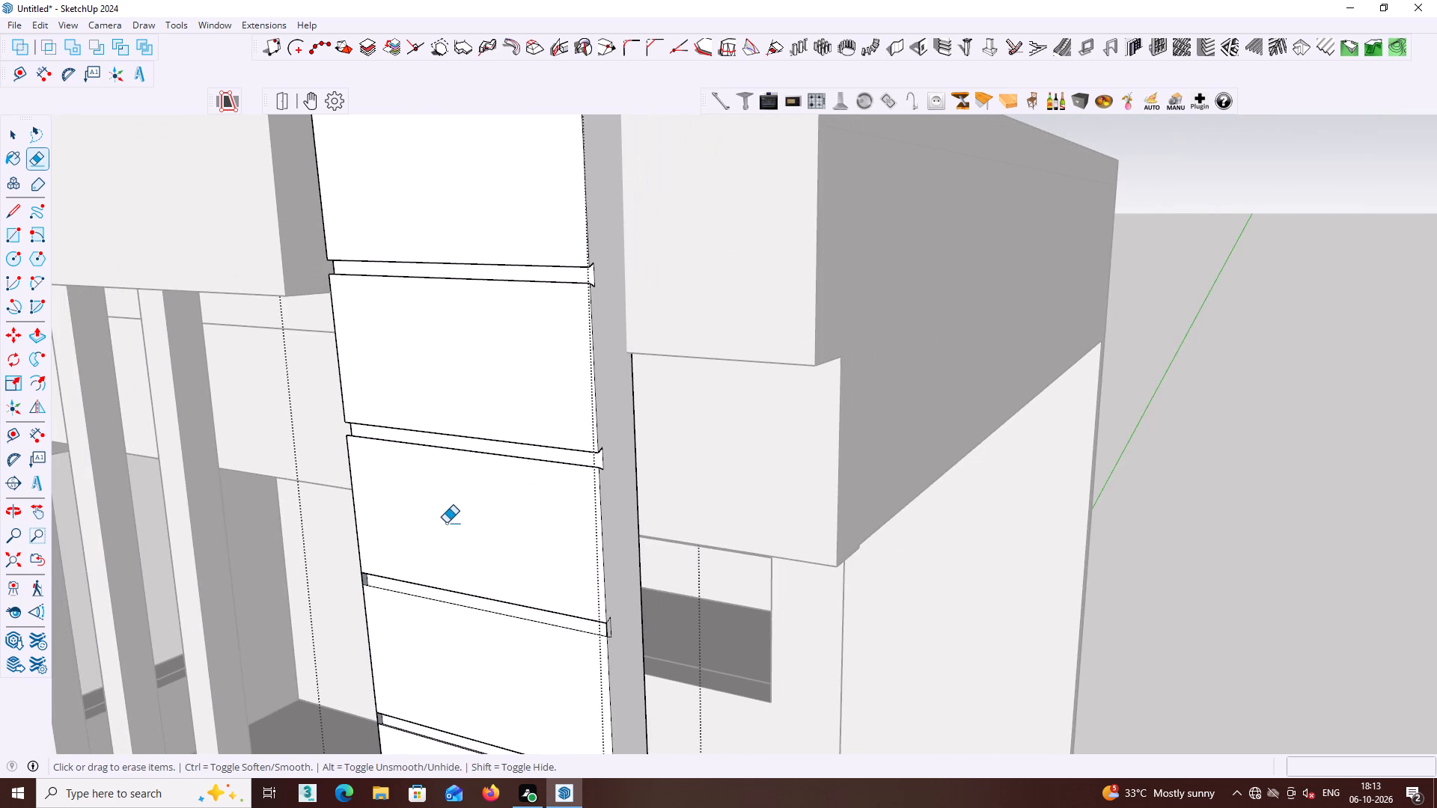
pyautogui.scroll(-3, 446, 523)
pyautogui.moveTo(501, 557); pyautogui.dragTo(427, 408, button='middle')
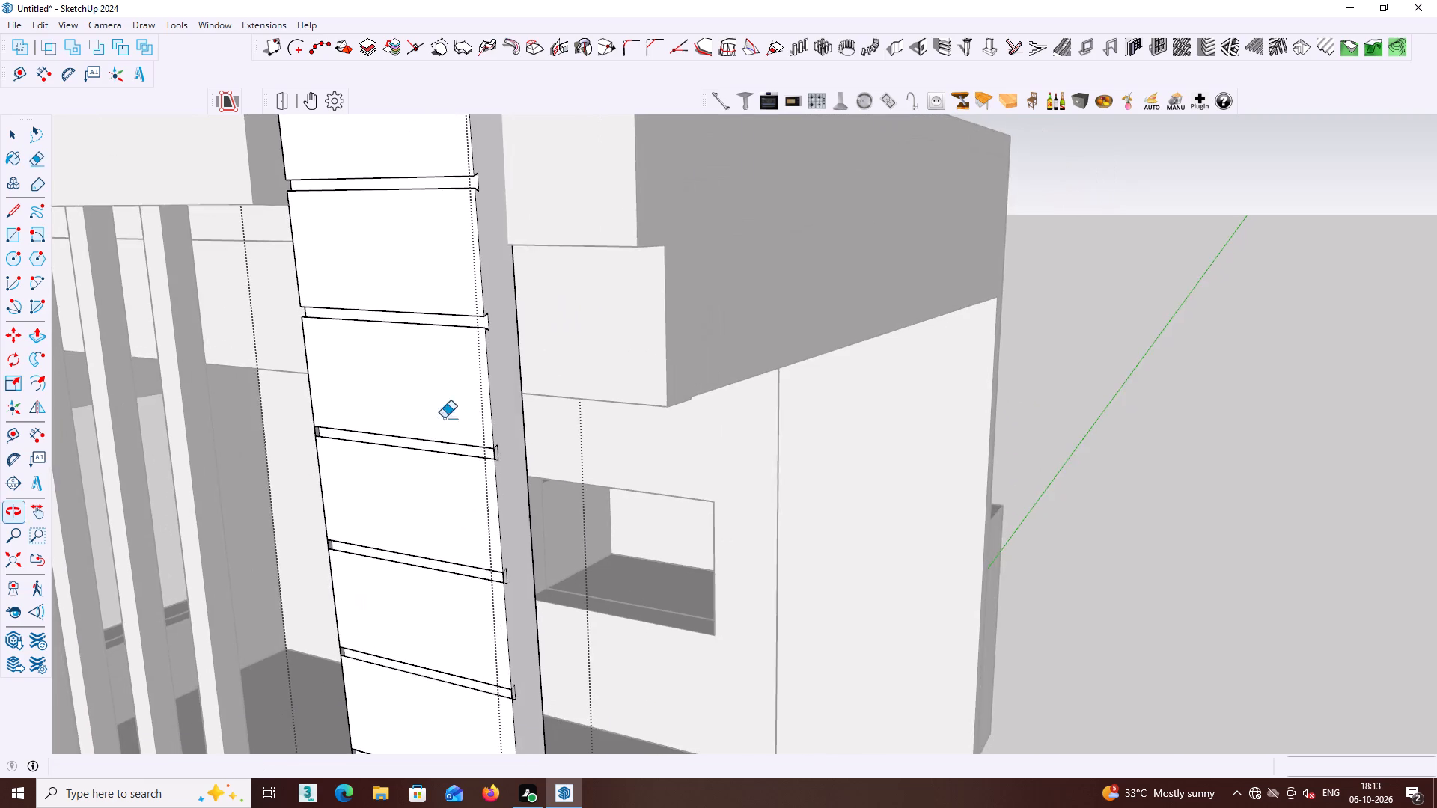
pyautogui.scroll(7, 522, 456)
pyautogui.click(495, 436)
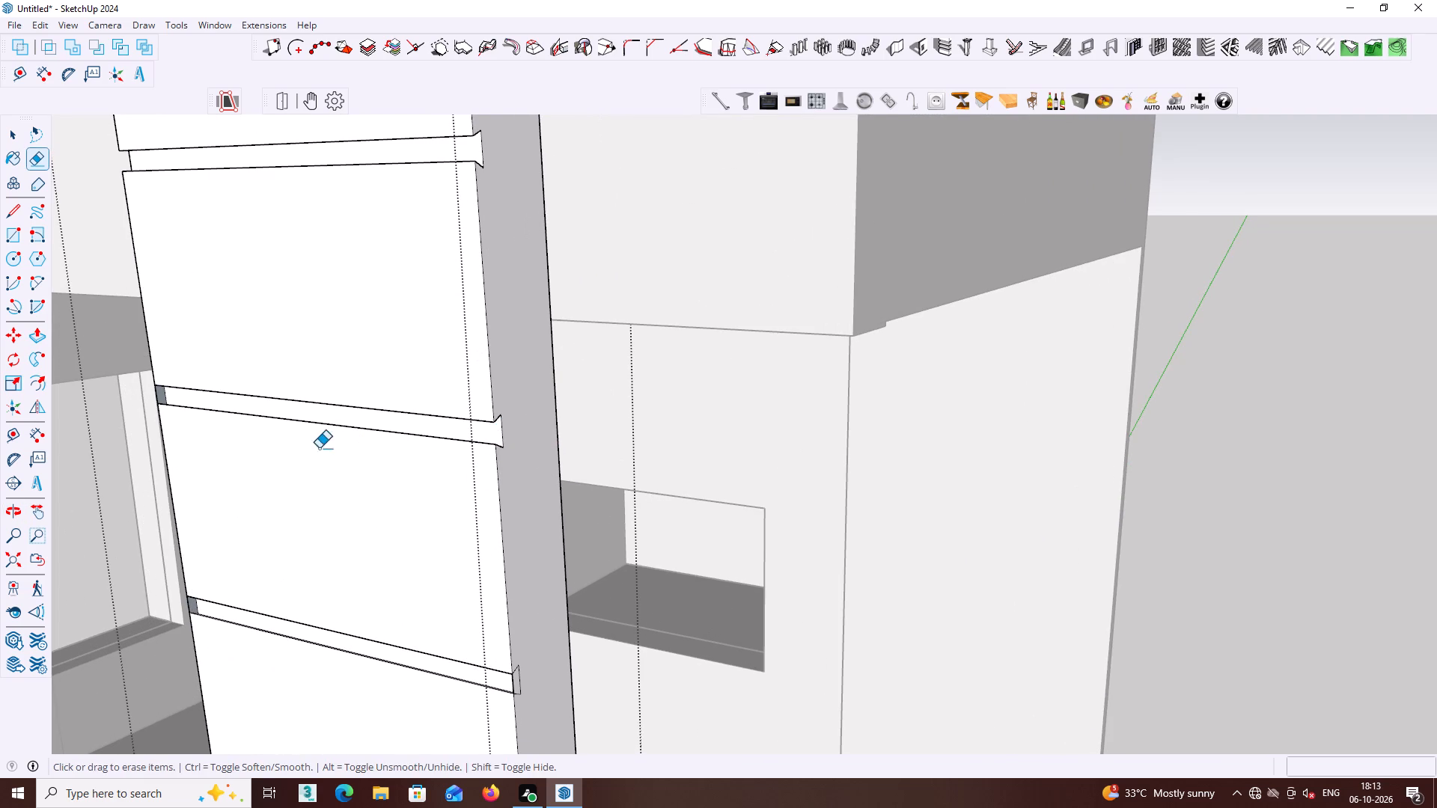
pyautogui.moveTo(318, 449); pyautogui.dragTo(647, 471, button='middle')
pyautogui.scroll(4, 433, 445)
pyautogui.scroll(-6, 444, 423)
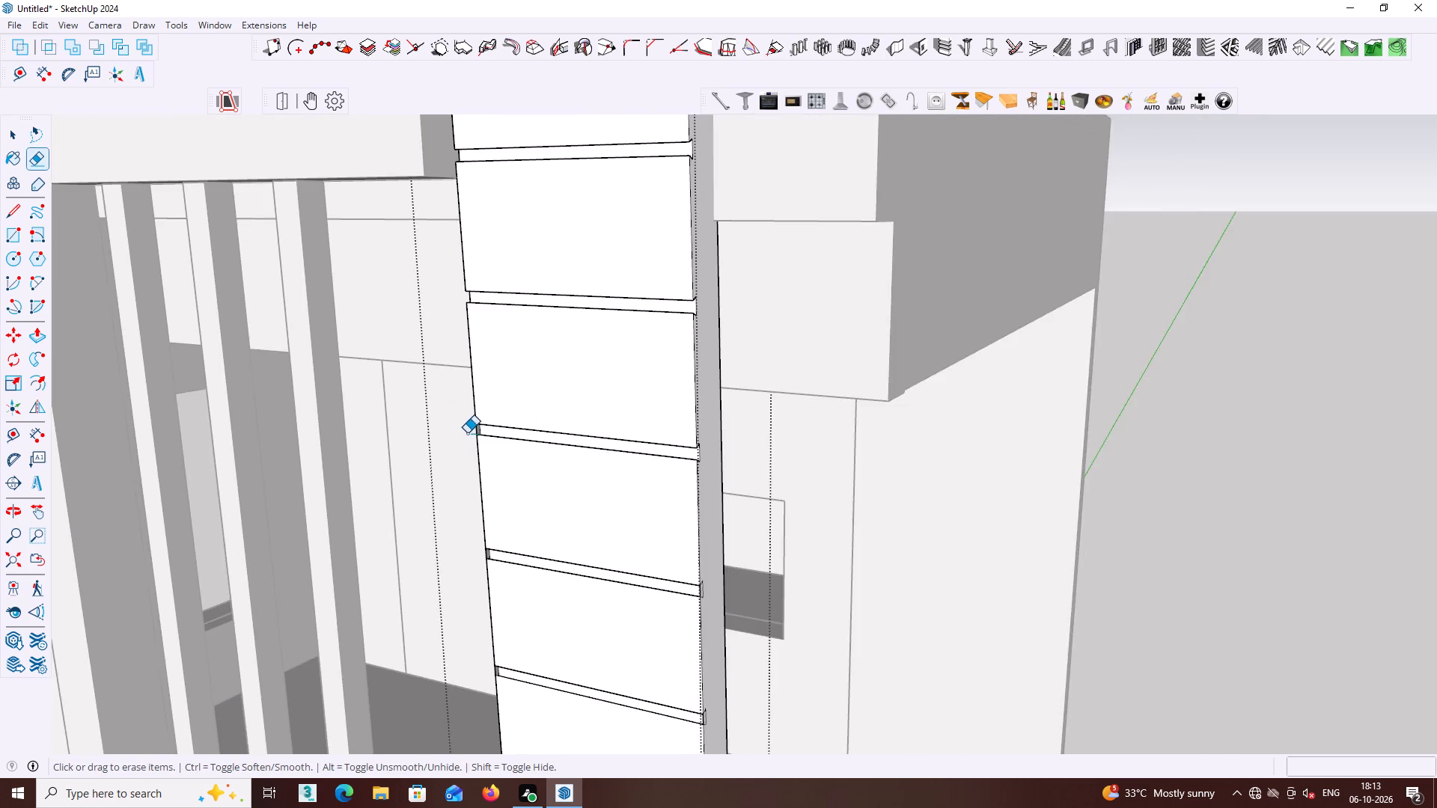
pyautogui.scroll(2, 467, 431)
pyautogui.click(490, 428)
pyautogui.scroll(-2, 492, 433)
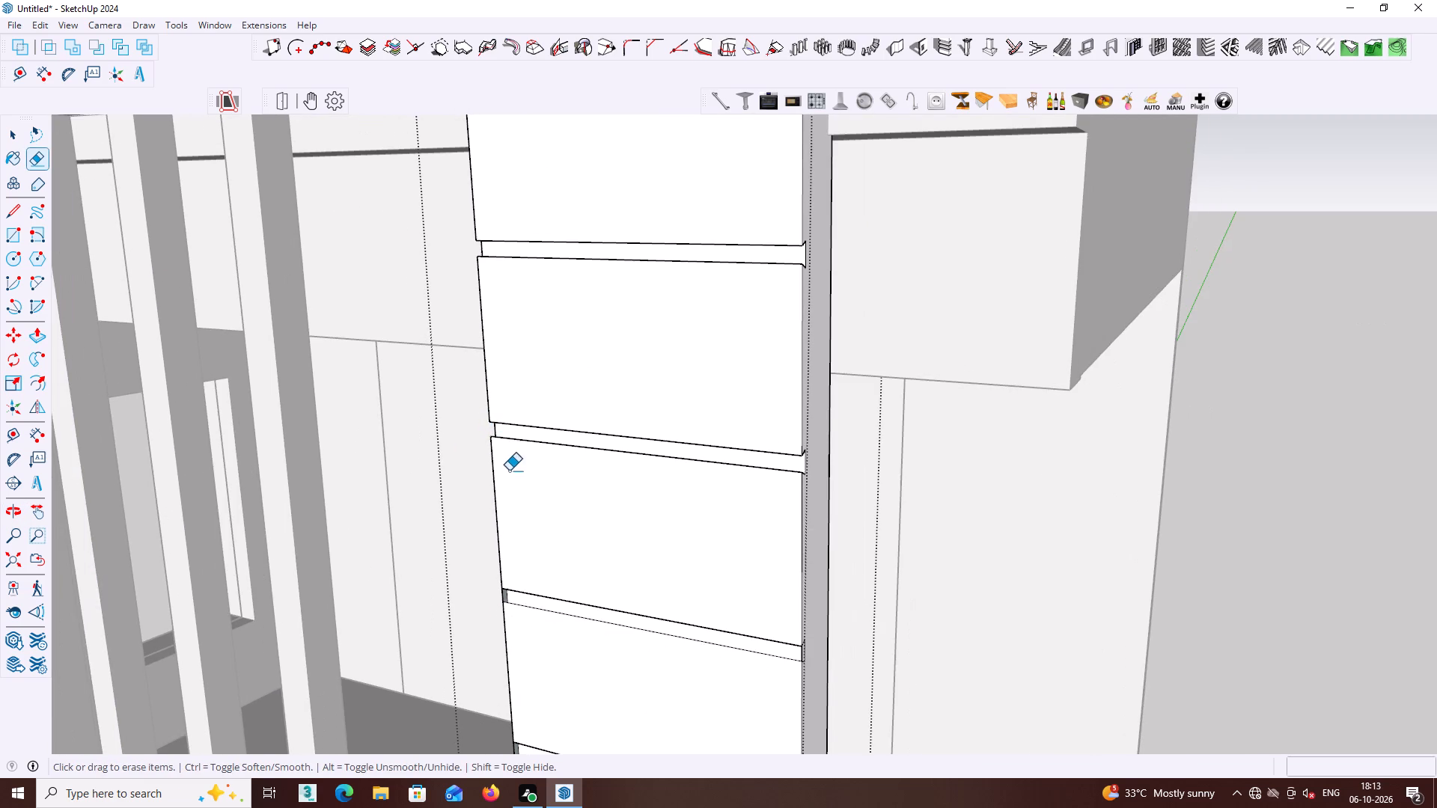
# Erase the closing edges at both ends of the third groove below the beam, undoing and repeating the outer end's erasure.
pyautogui.scroll(-3, 507, 461)
pyautogui.moveTo(585, 547); pyautogui.dragTo(594, 468, button='middle')
pyautogui.scroll(3, 536, 521)
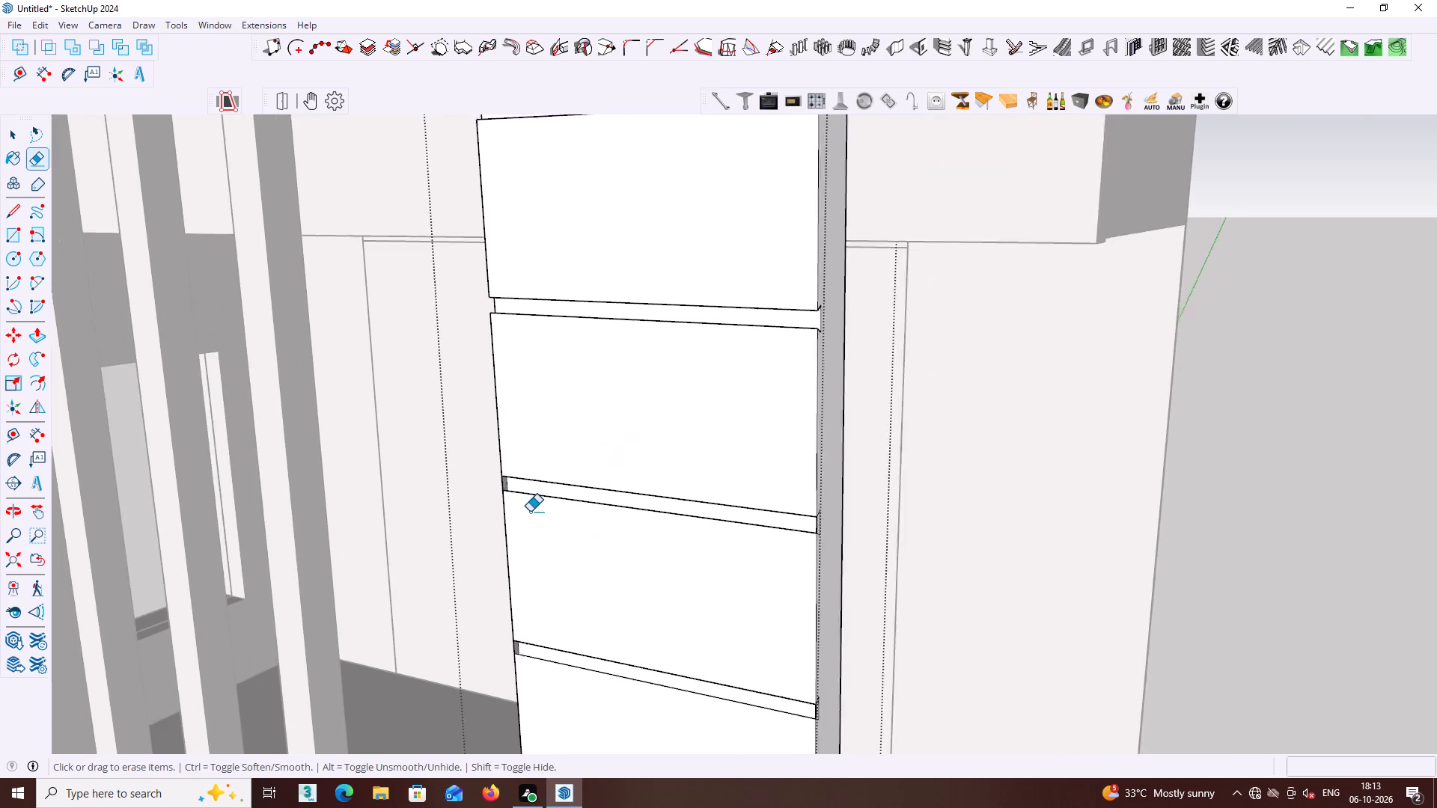
pyautogui.scroll(3, 530, 512)
pyautogui.click(497, 479)
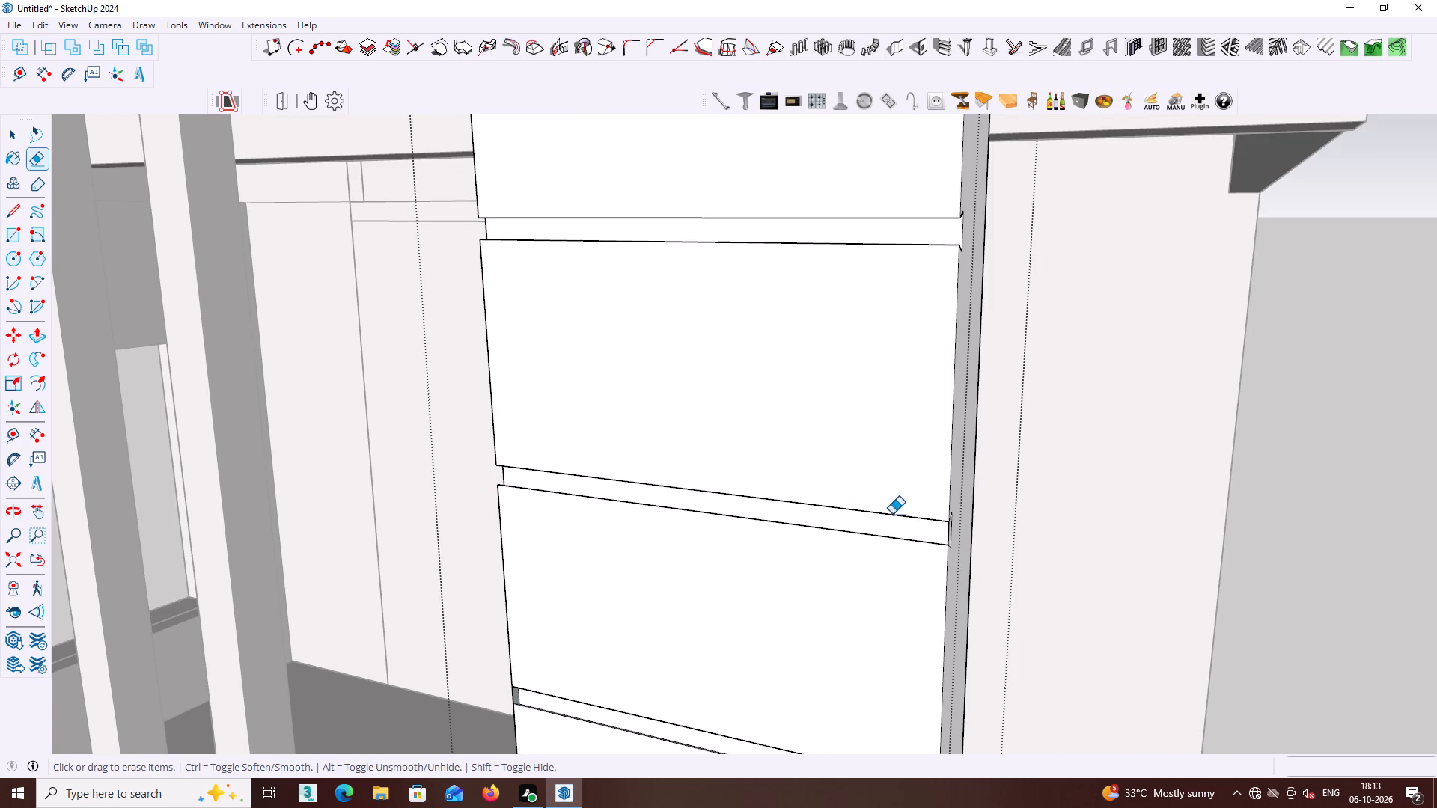
pyautogui.click(949, 532)
pyautogui.scroll(-2, 947, 536)
pyautogui.hotkey('ctrl', 'z')
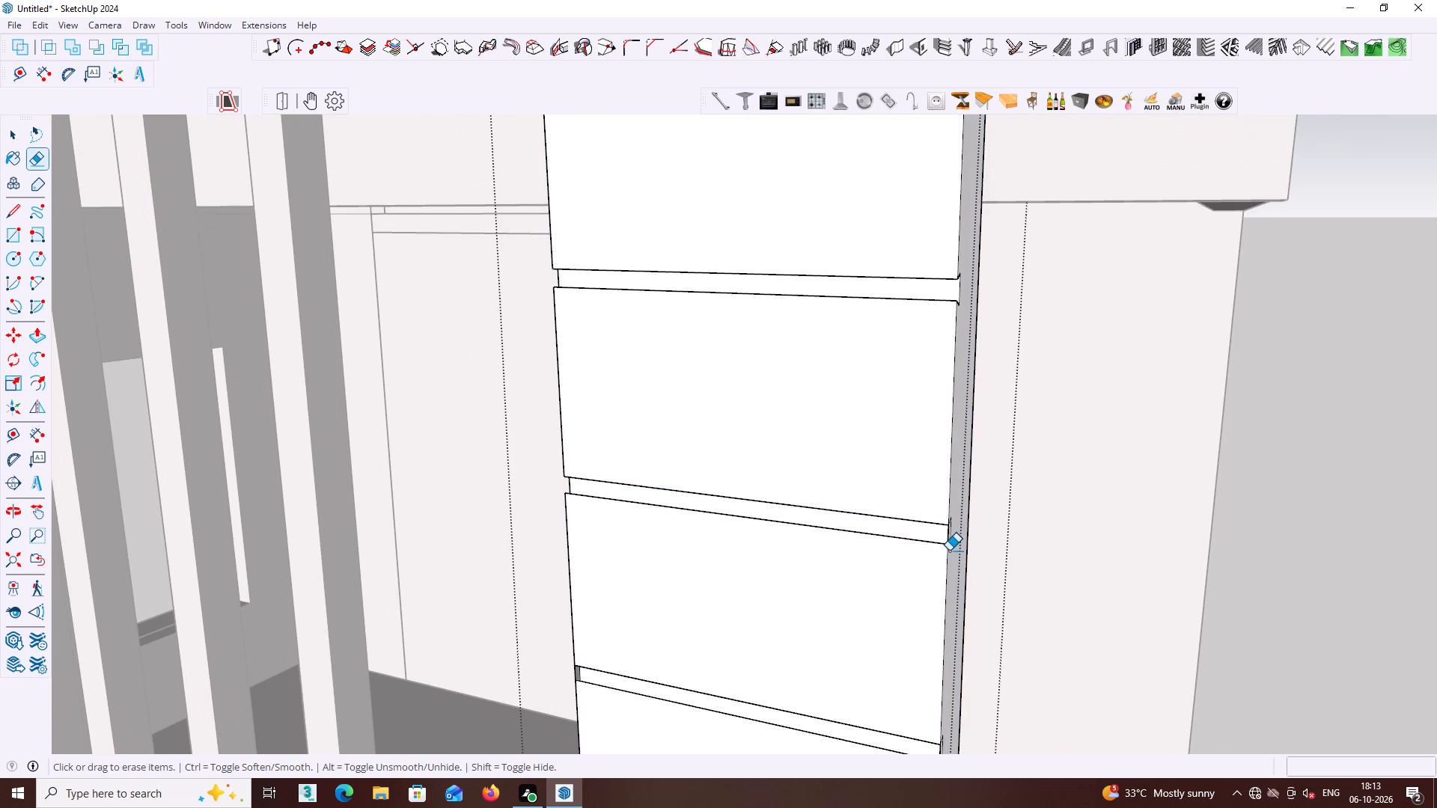
pyautogui.scroll(7, 949, 545)
pyautogui.click(948, 529)
pyautogui.scroll(-1, 947, 530)
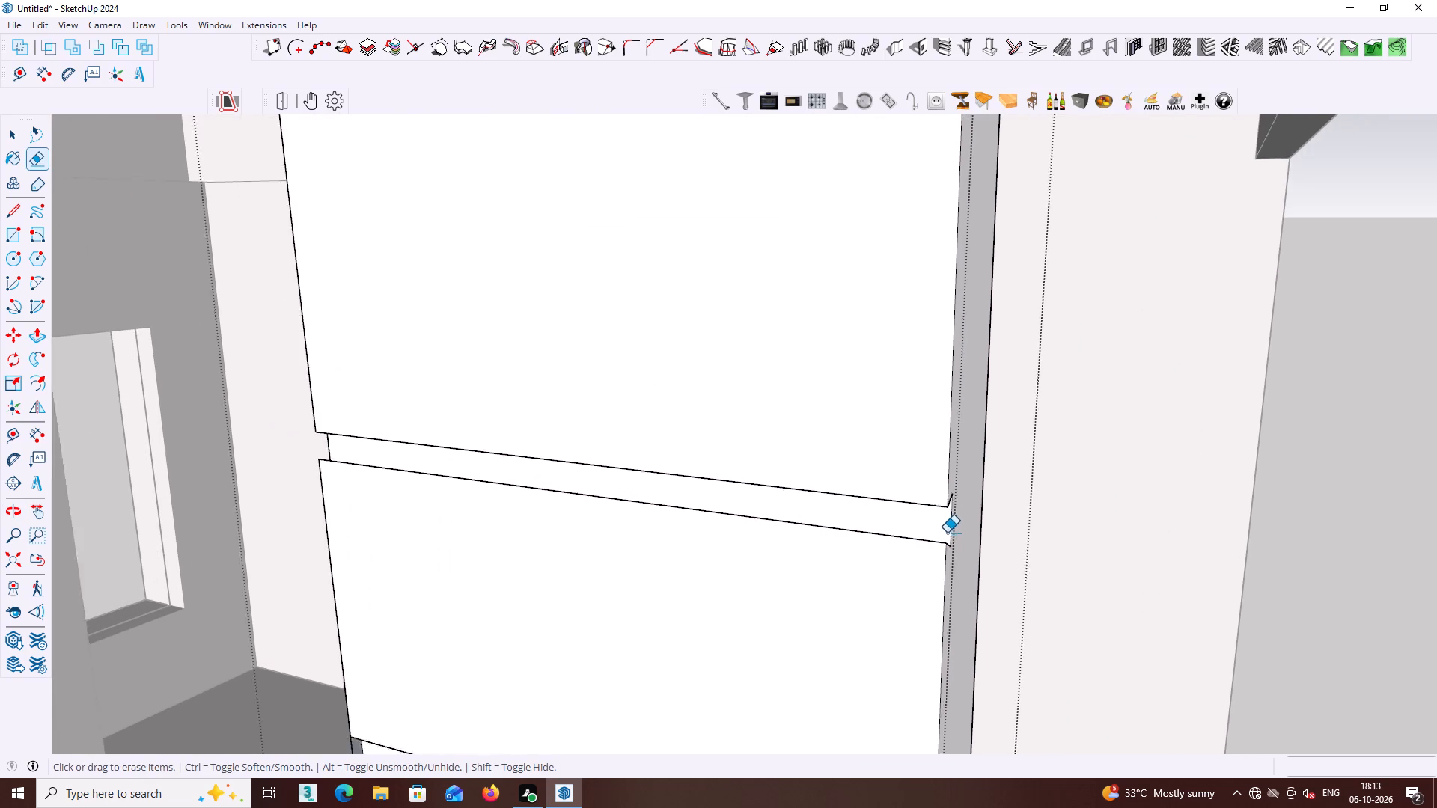
# Open the fourth groove below the beam by erasing its outer closing edge and the one facing the vertical bars.
pyautogui.scroll(-9, 947, 533)
pyautogui.moveTo(809, 606); pyautogui.dragTo(769, 496, button='middle')
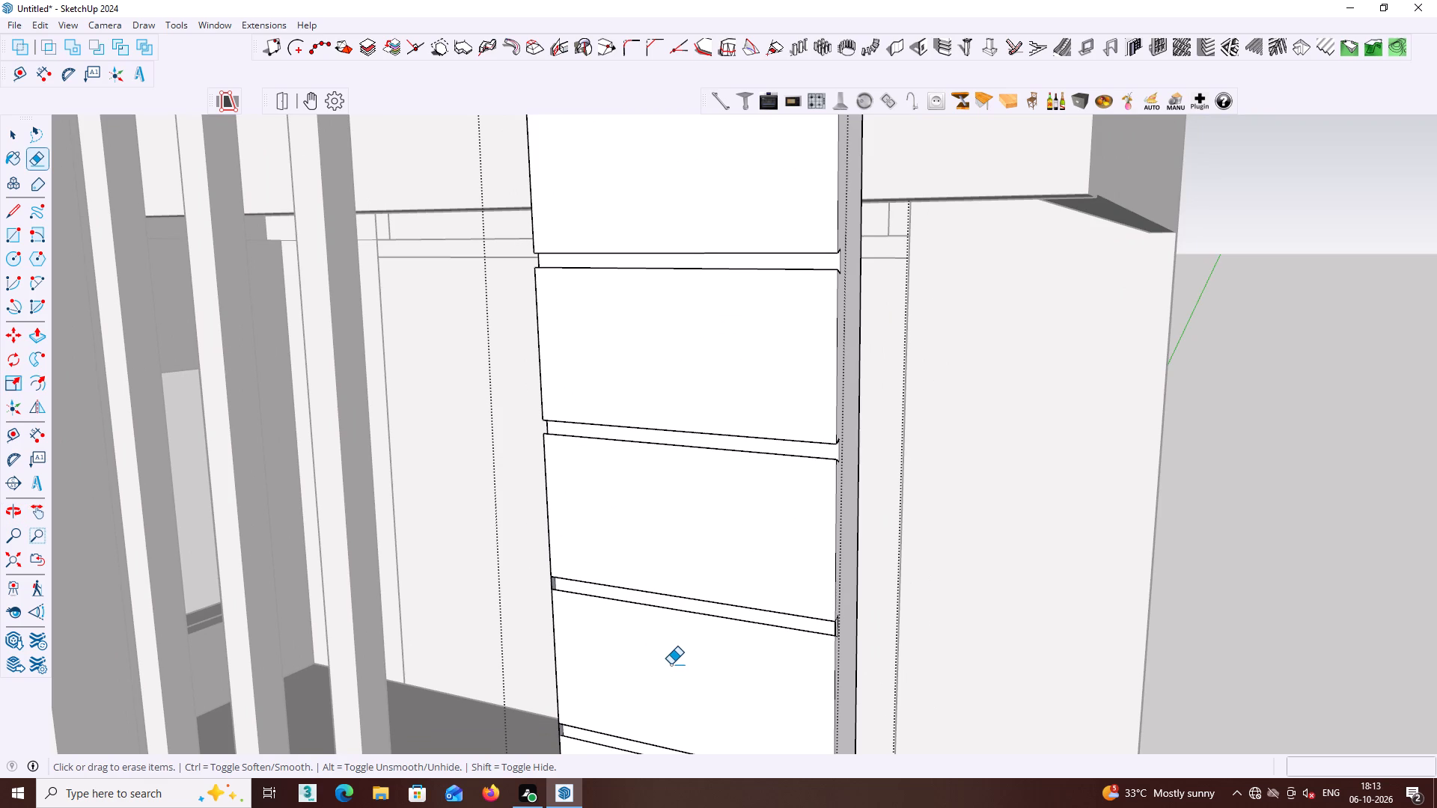
pyautogui.moveTo(667, 661); pyautogui.dragTo(603, 610, button='middle')
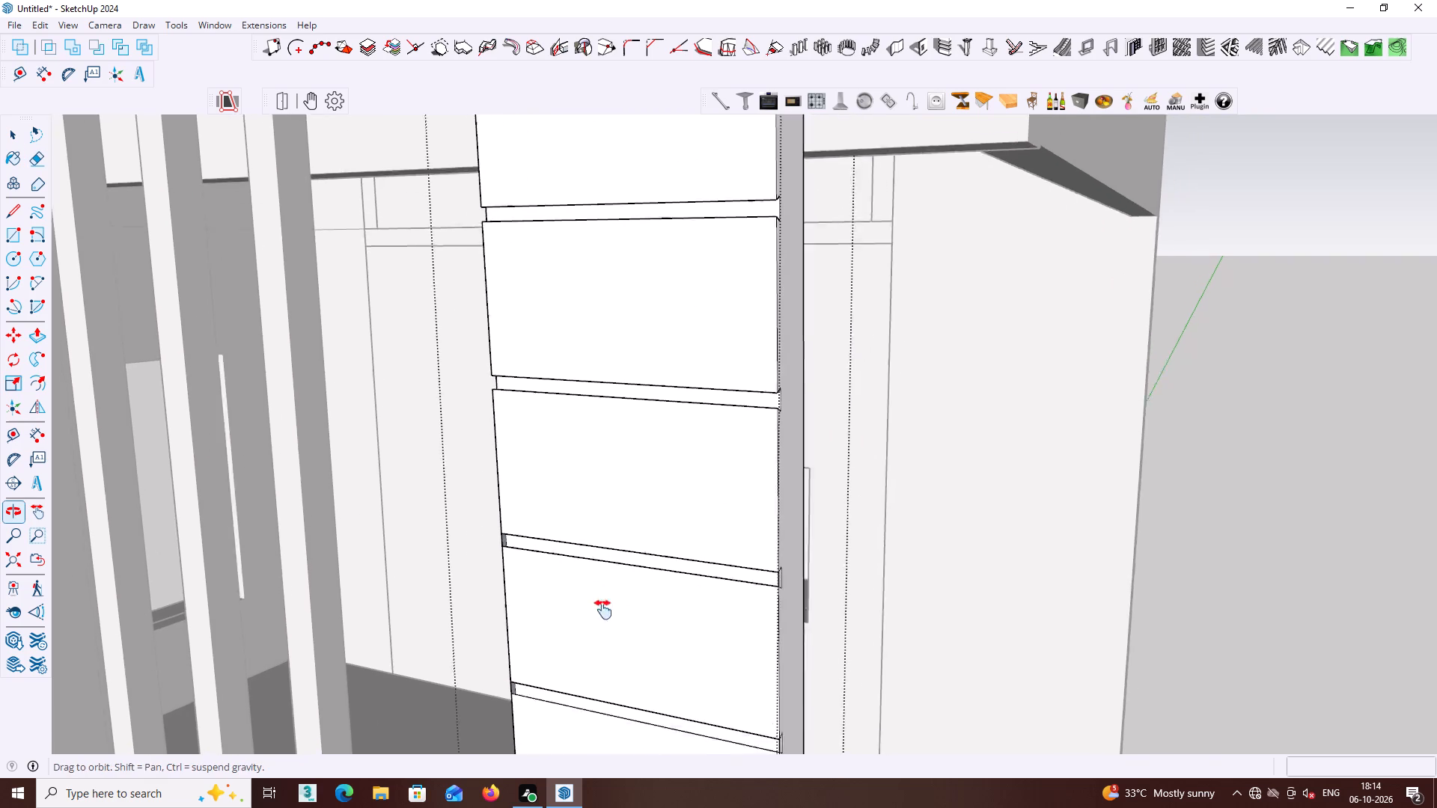
pyautogui.moveTo(603, 610); pyautogui.dragTo(534, 554, button='middle')
pyautogui.scroll(4, 399, 463)
pyautogui.scroll(-3, 662, 552)
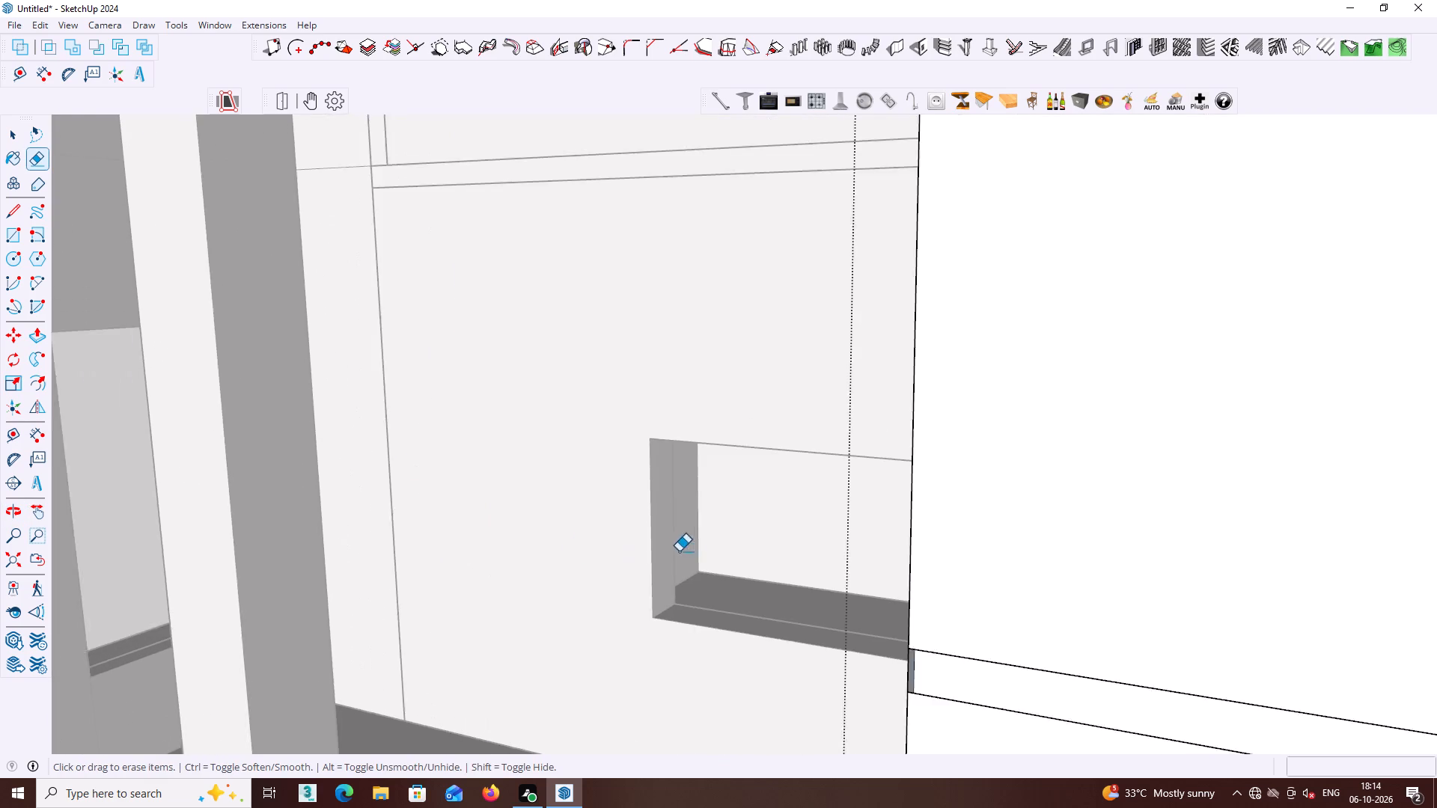
pyautogui.scroll(-3, 679, 551)
pyautogui.moveTo(829, 598); pyautogui.dragTo(635, 507, button='middle')
pyautogui.scroll(5, 675, 501)
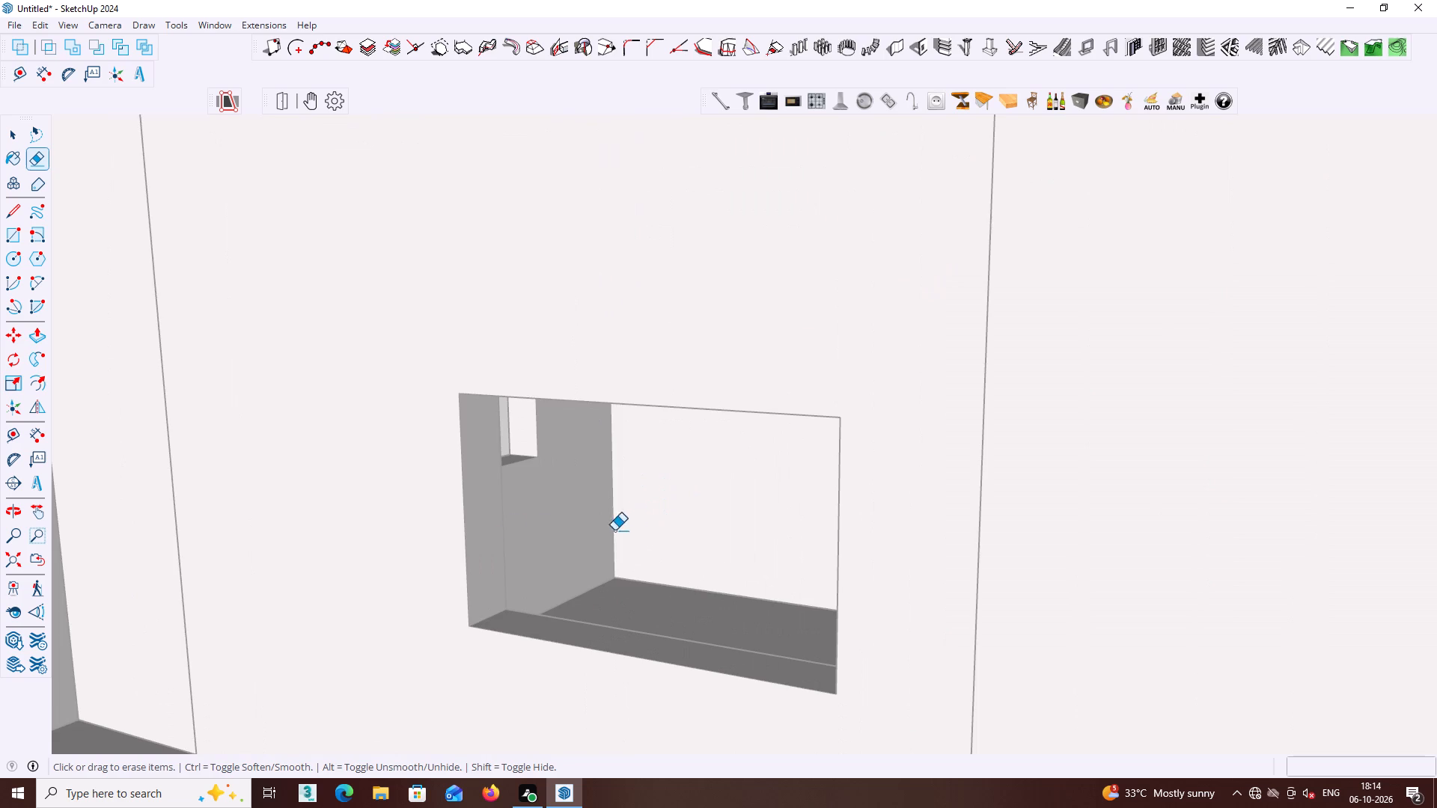
pyautogui.scroll(-7, 475, 525)
pyautogui.scroll(5, 360, 536)
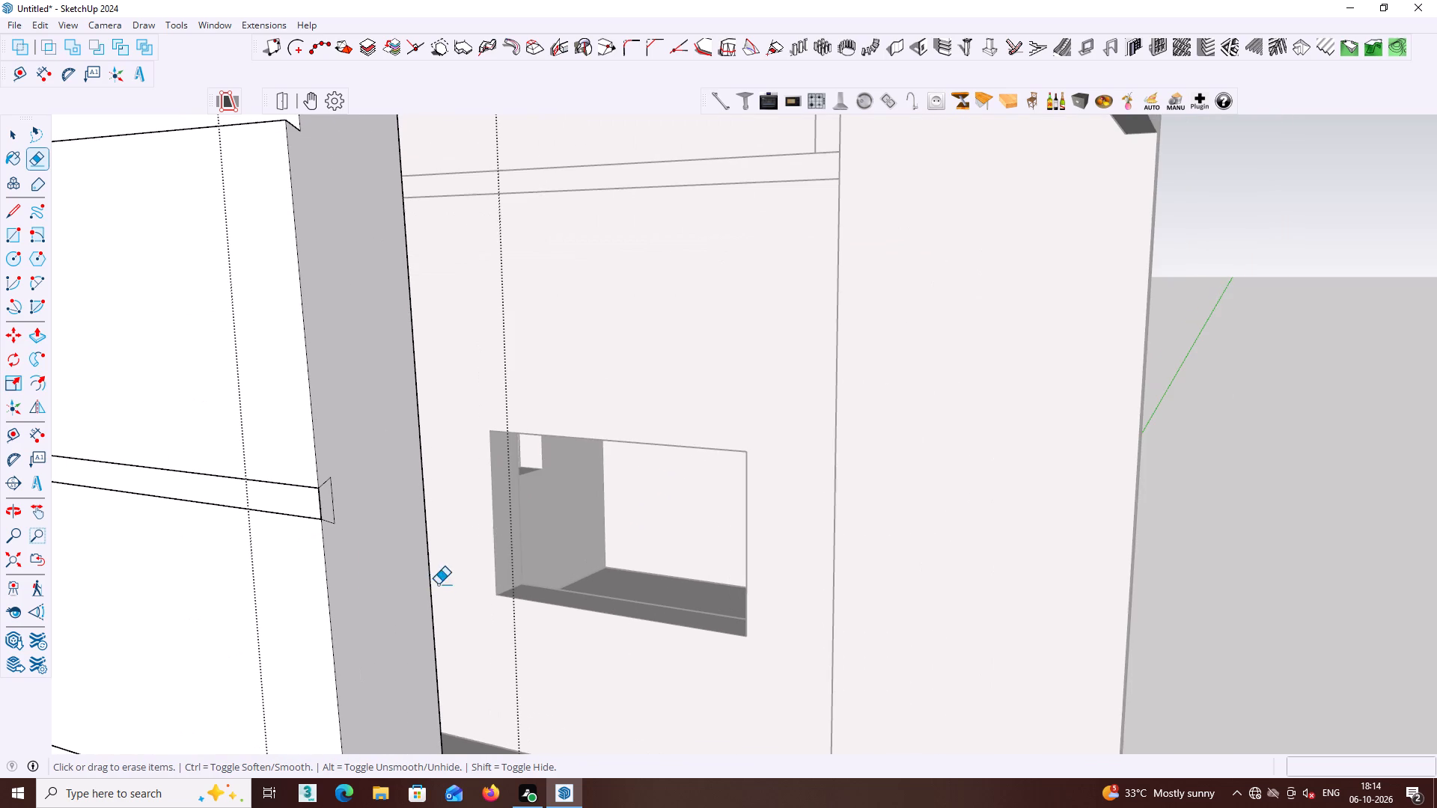
pyautogui.click(319, 506)
pyautogui.scroll(-5, 326, 522)
pyautogui.moveTo(335, 529); pyautogui.dragTo(543, 404, button='middle')
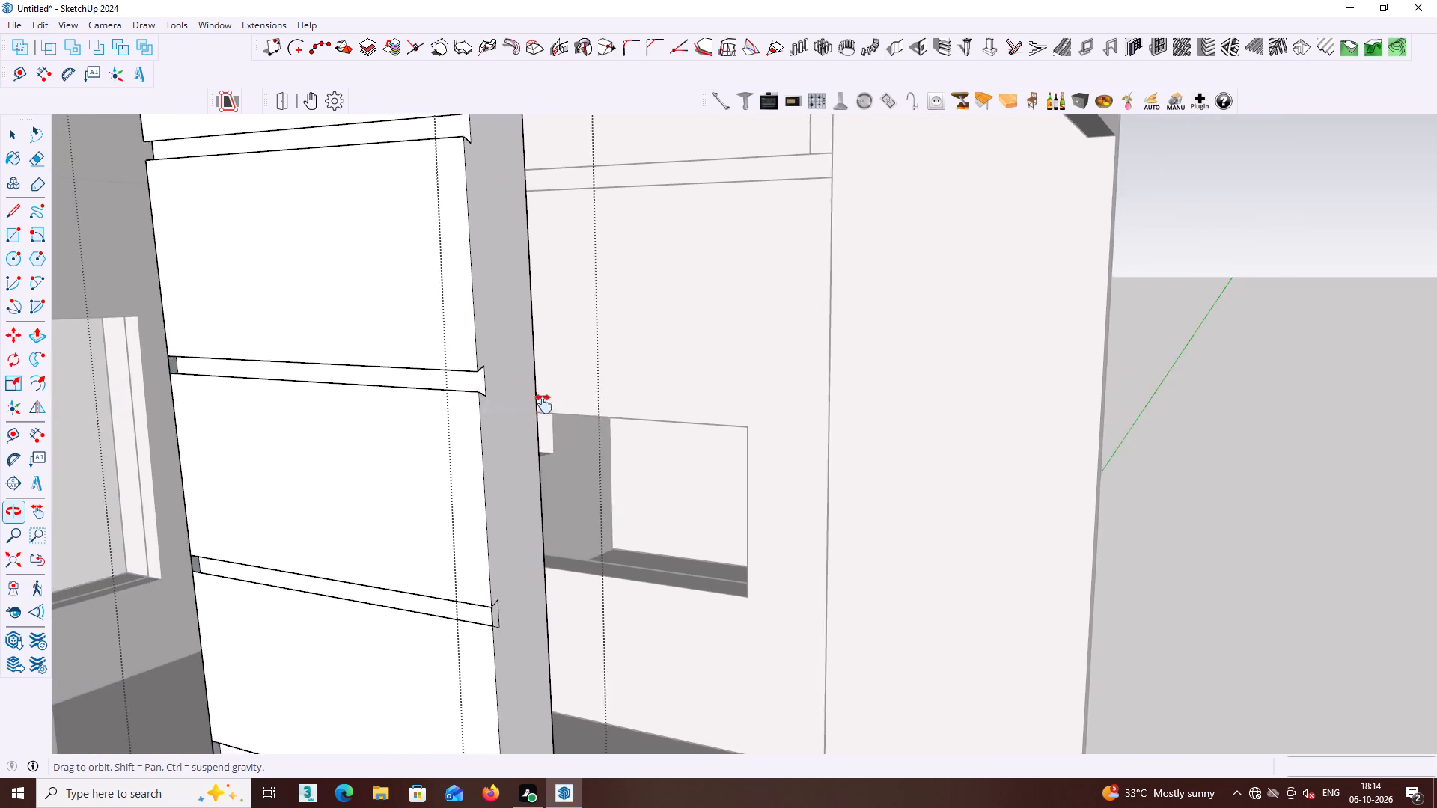
pyautogui.moveTo(543, 404); pyautogui.dragTo(814, 441, button='middle')
pyautogui.scroll(3, 476, 433)
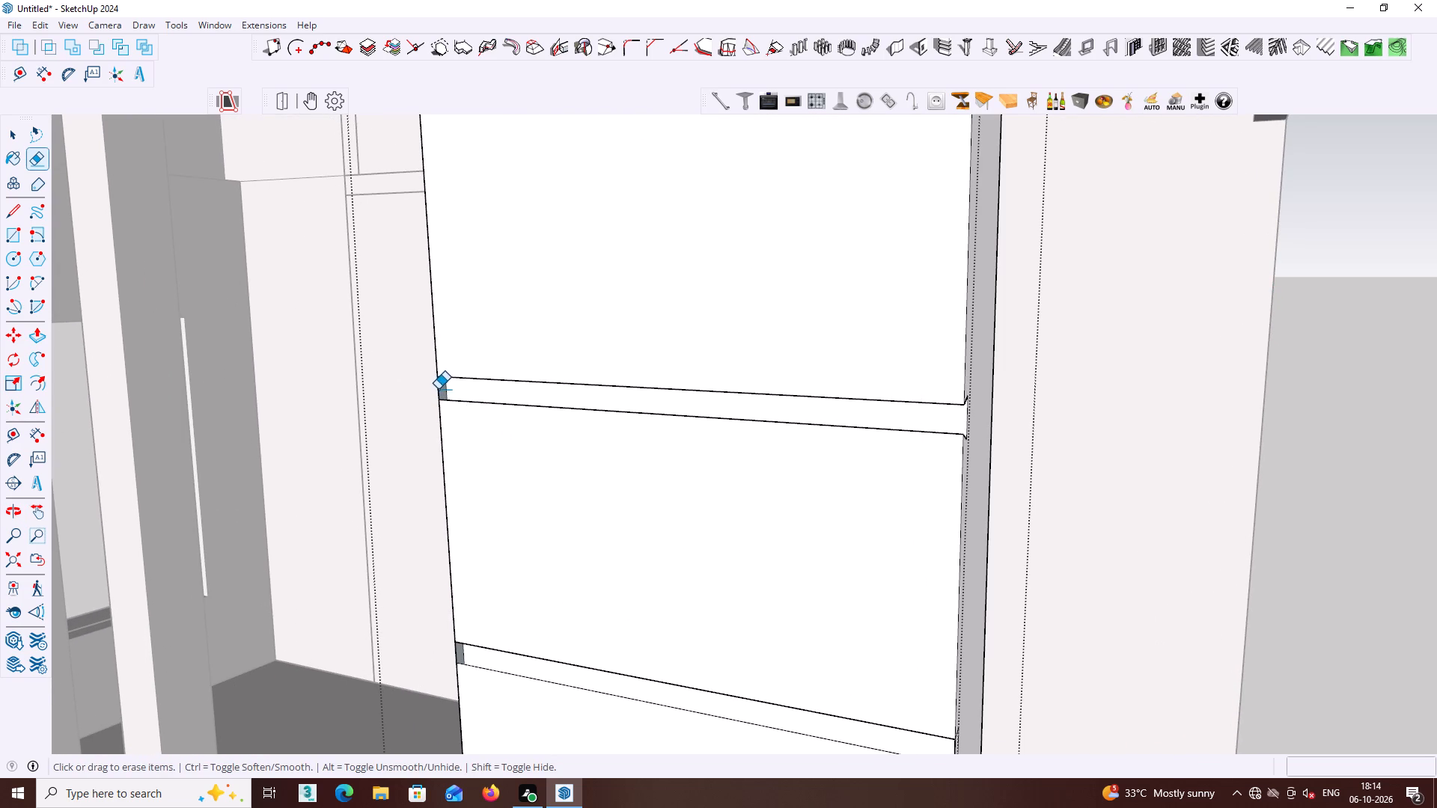
pyautogui.click(438, 389)
# Erase the closing edges of the fifth groove below the beam, on the side facing the bars and the outer side.
pyautogui.scroll(-2, 626, 578)
pyautogui.moveTo(635, 589); pyautogui.dragTo(546, 486, button='middle')
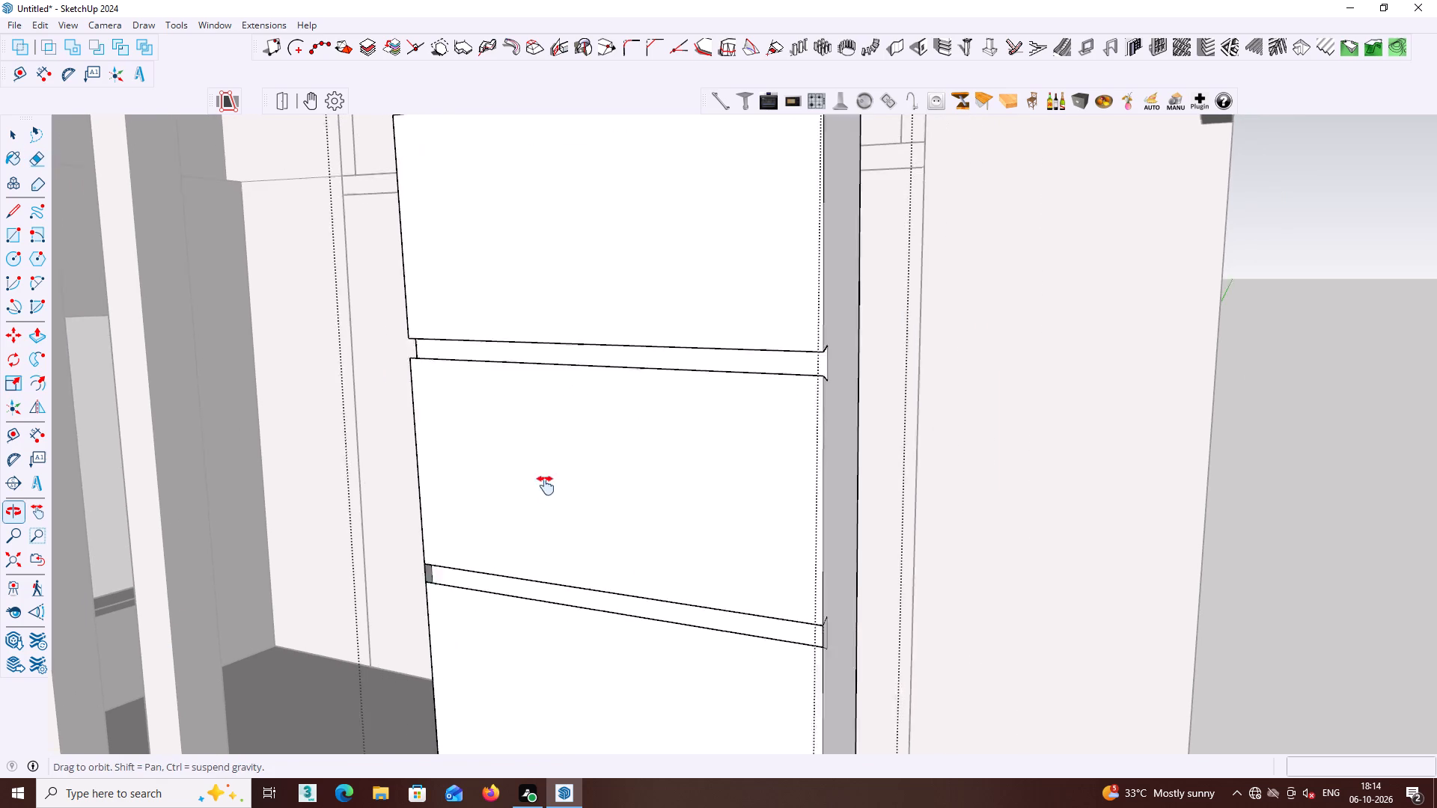
pyautogui.moveTo(546, 486); pyautogui.dragTo(540, 479, button='middle')
pyautogui.scroll(2, 451, 536)
pyautogui.click(382, 542)
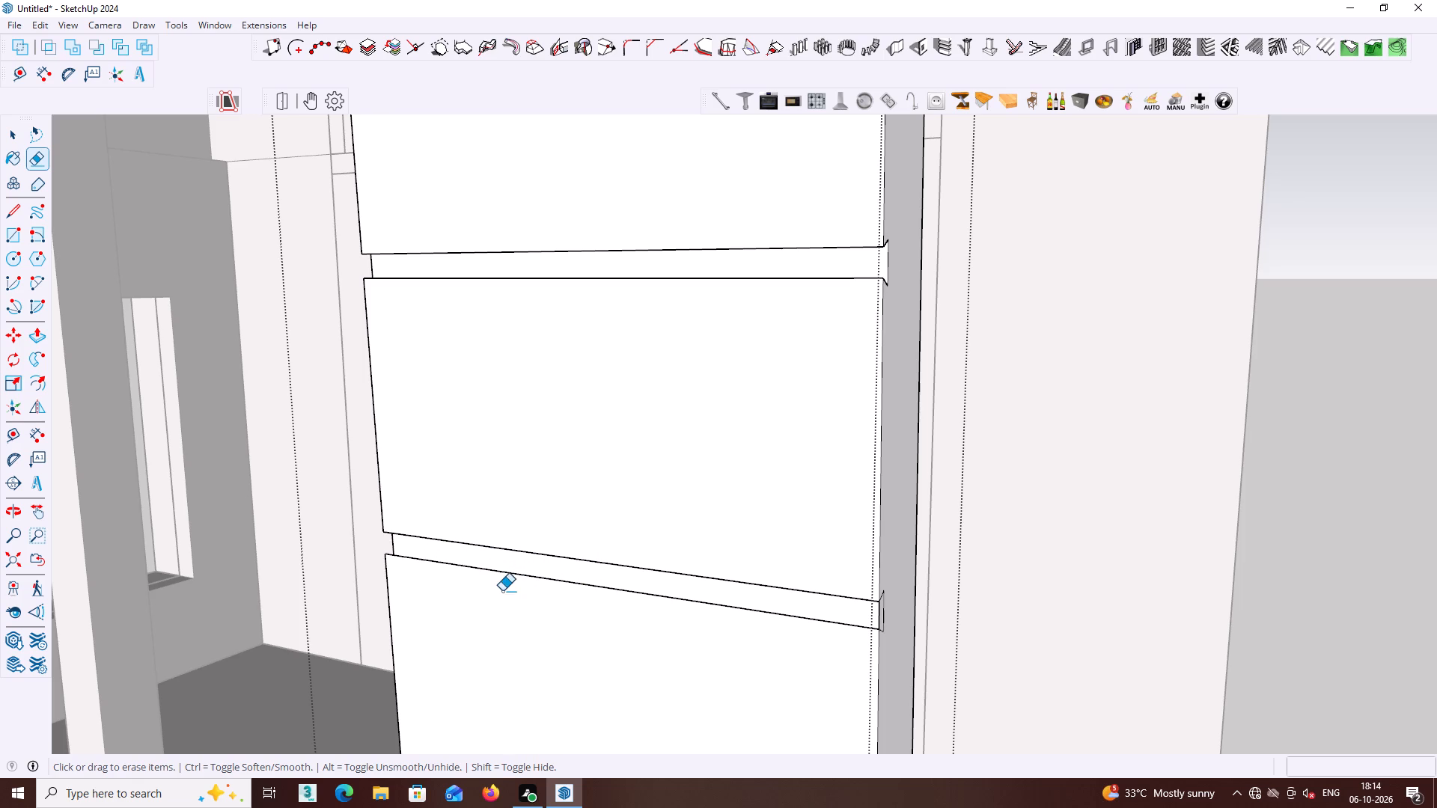
pyautogui.scroll(-1, 550, 604)
pyautogui.moveTo(552, 615); pyautogui.dragTo(555, 613, button='middle')
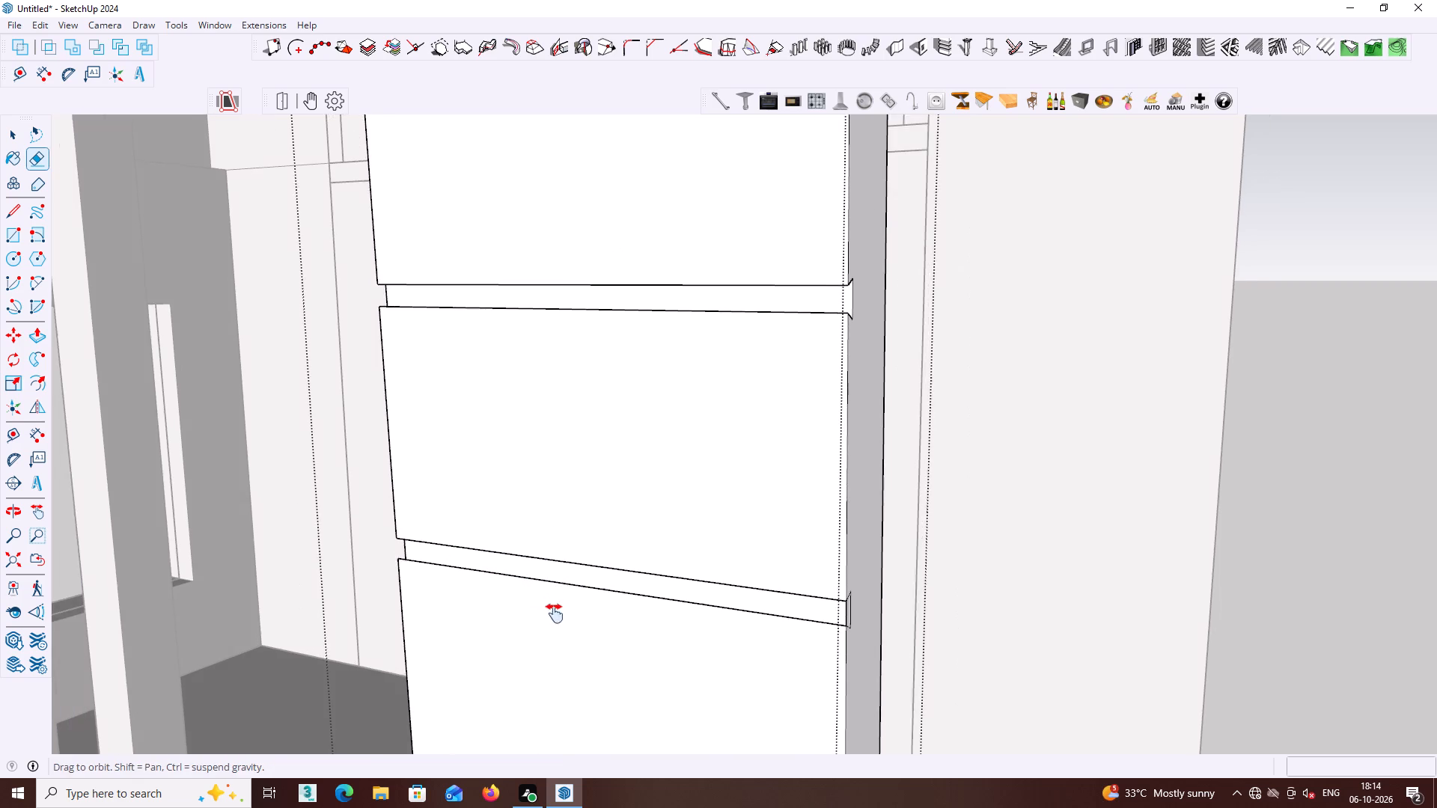
pyautogui.moveTo(555, 613); pyautogui.dragTo(466, 524, button='middle')
pyautogui.scroll(4, 761, 523)
pyautogui.click(738, 505)
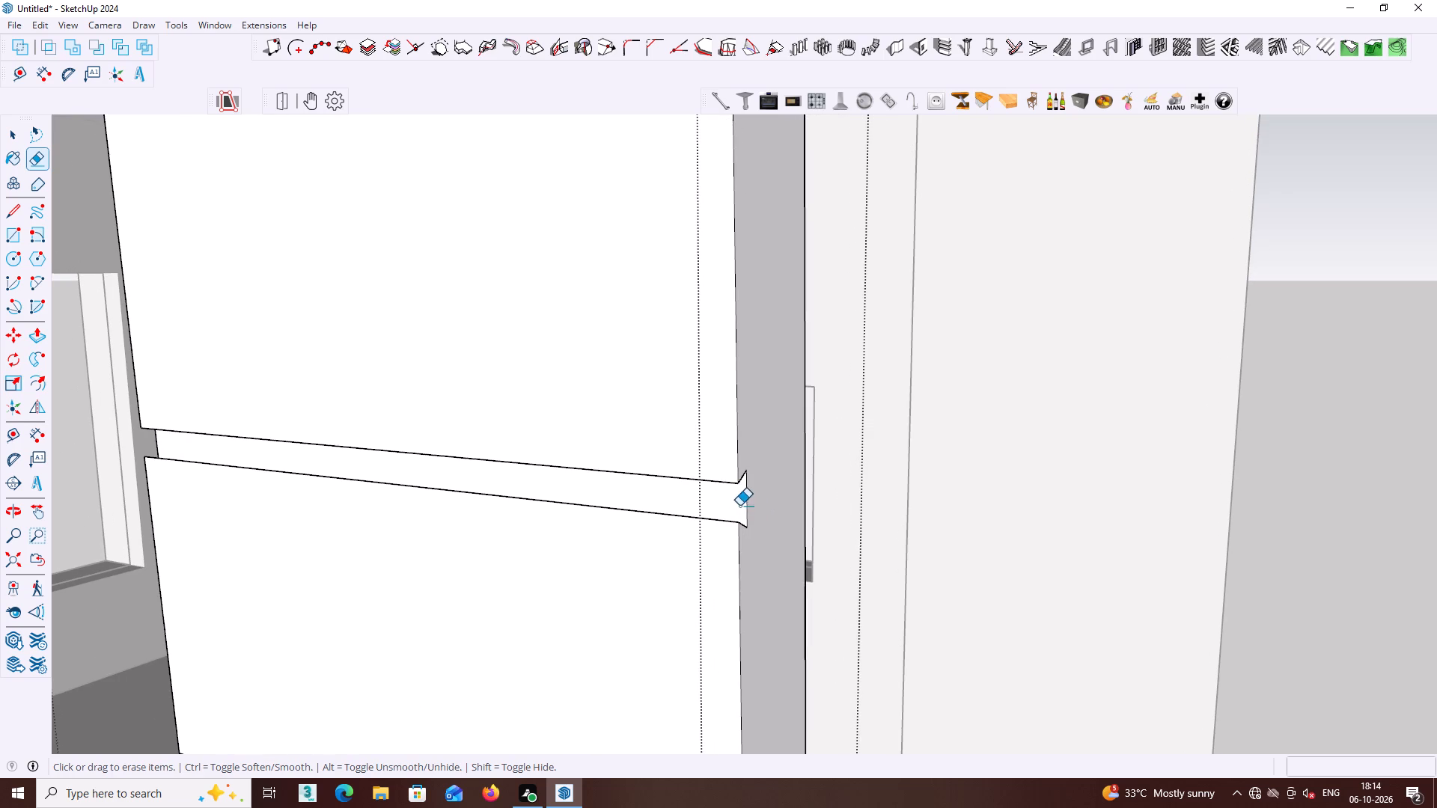
# Erase the vertical edges closing both ends of the sixth groove below the beam on the tall post.
pyautogui.scroll(-12, 750, 521)
pyautogui.middleClick(675, 552)
pyautogui.moveTo(683, 565); pyautogui.dragTo(614, 408, button='middle')
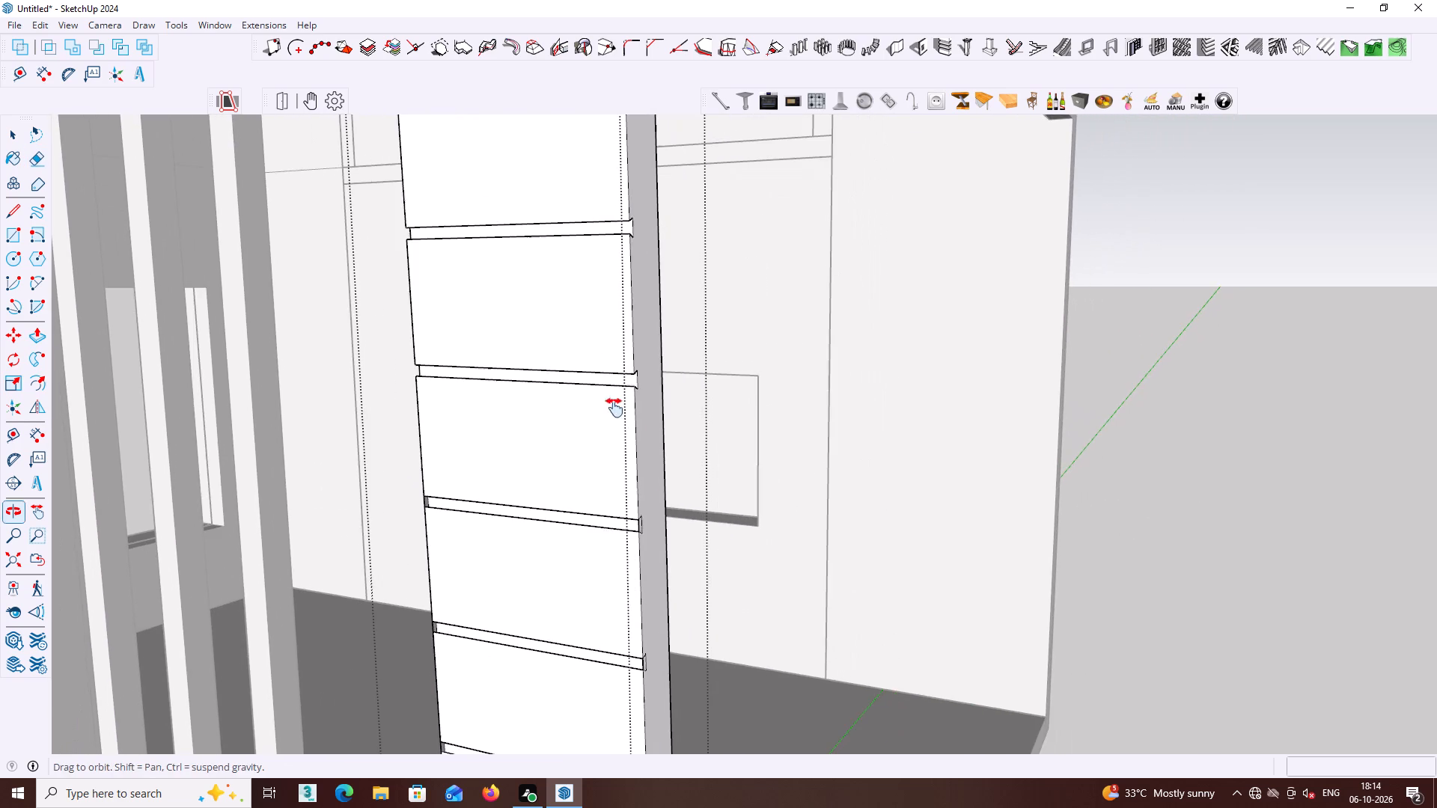
pyautogui.moveTo(614, 408); pyautogui.dragTo(614, 407, button='middle')
pyautogui.scroll(8, 658, 537)
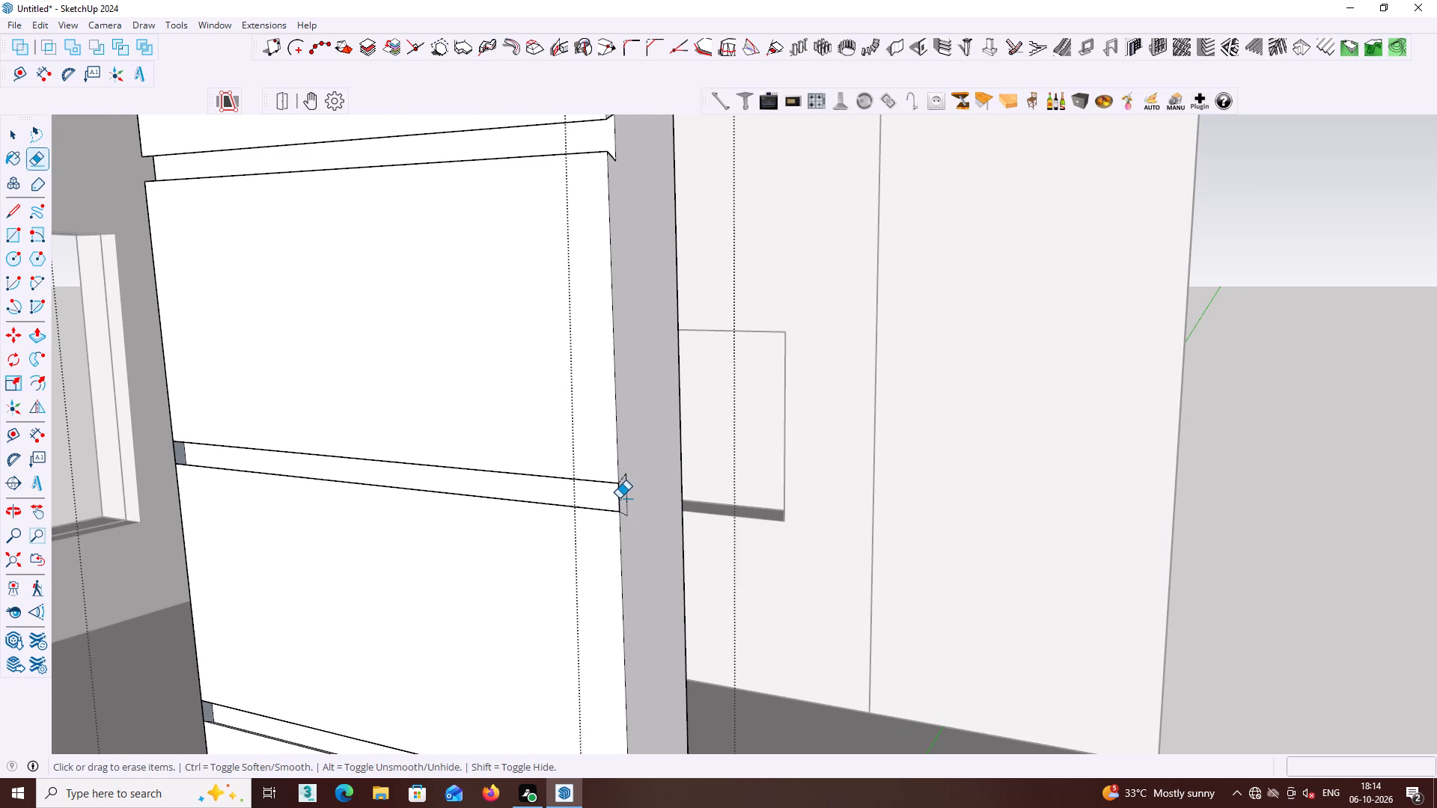
pyautogui.click(620, 498)
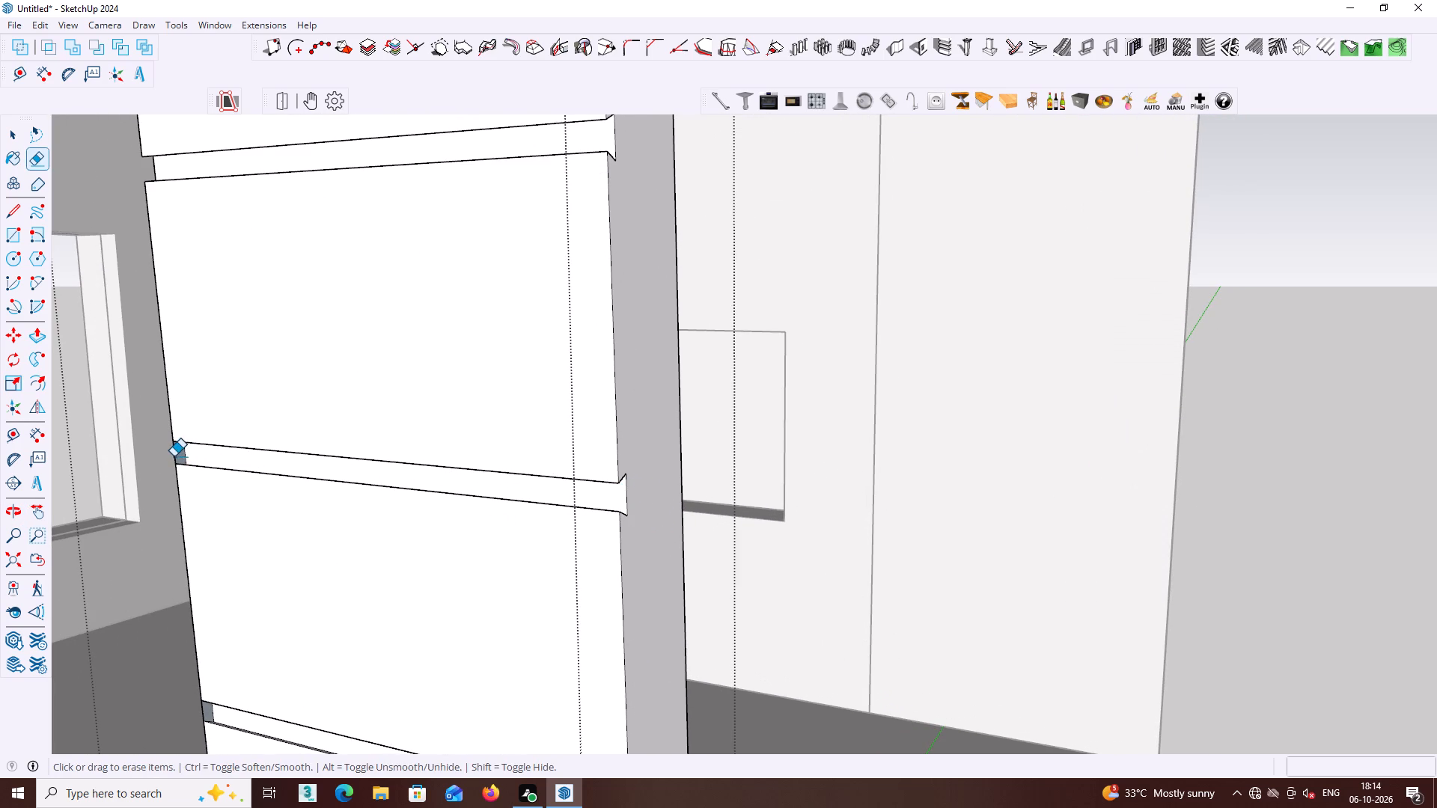
pyautogui.click(174, 456)
pyautogui.scroll(-5, 207, 478)
# Open the seventh groove below the beam by erasing its outer closing edge and the one facing the vertical bars.
pyautogui.moveTo(344, 608); pyautogui.dragTo(397, 439, button='middle')
pyautogui.scroll(2, 540, 530)
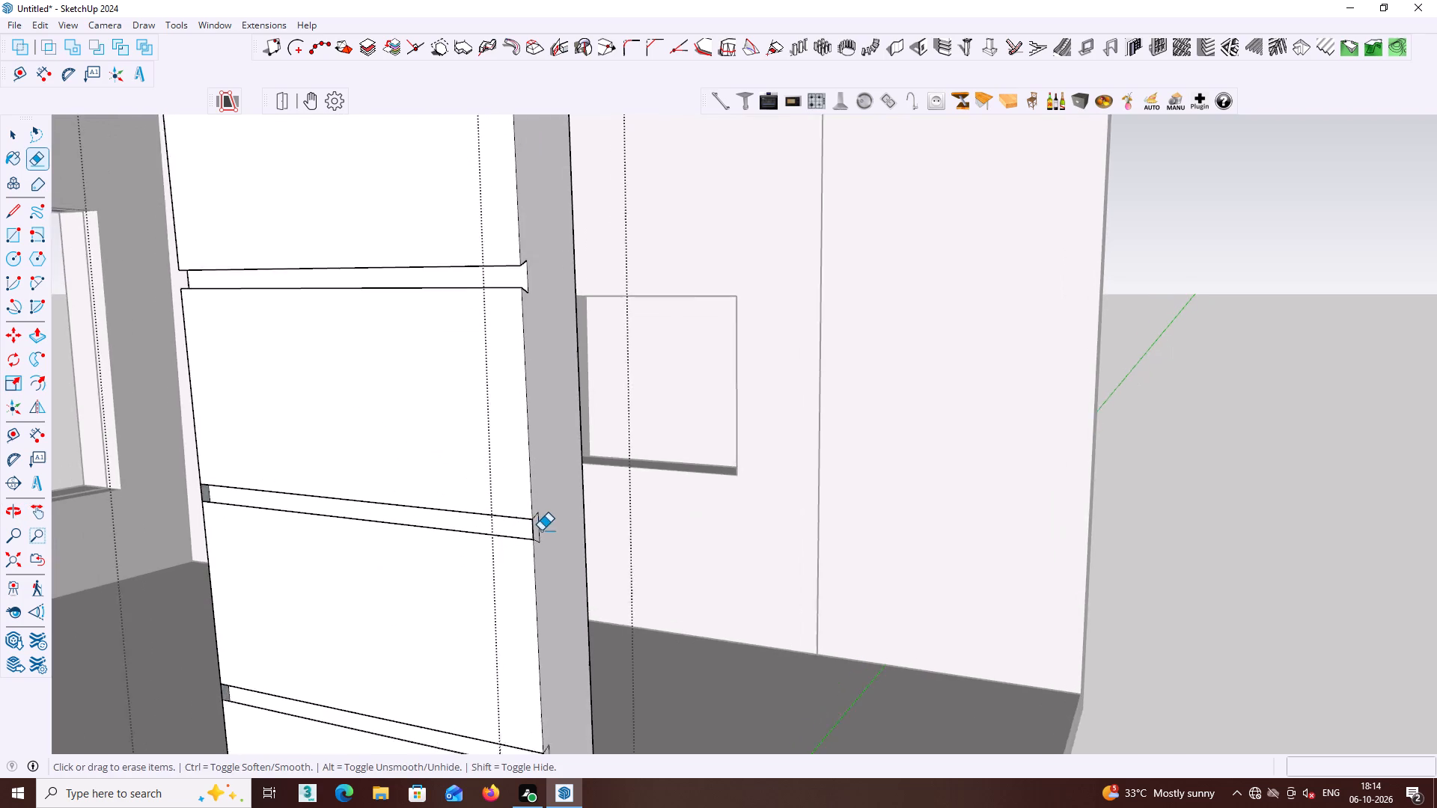
pyautogui.scroll(3, 541, 530)
pyautogui.click(529, 529)
pyautogui.scroll(-4, 534, 532)
pyautogui.moveTo(313, 520); pyautogui.dragTo(550, 492, button='middle')
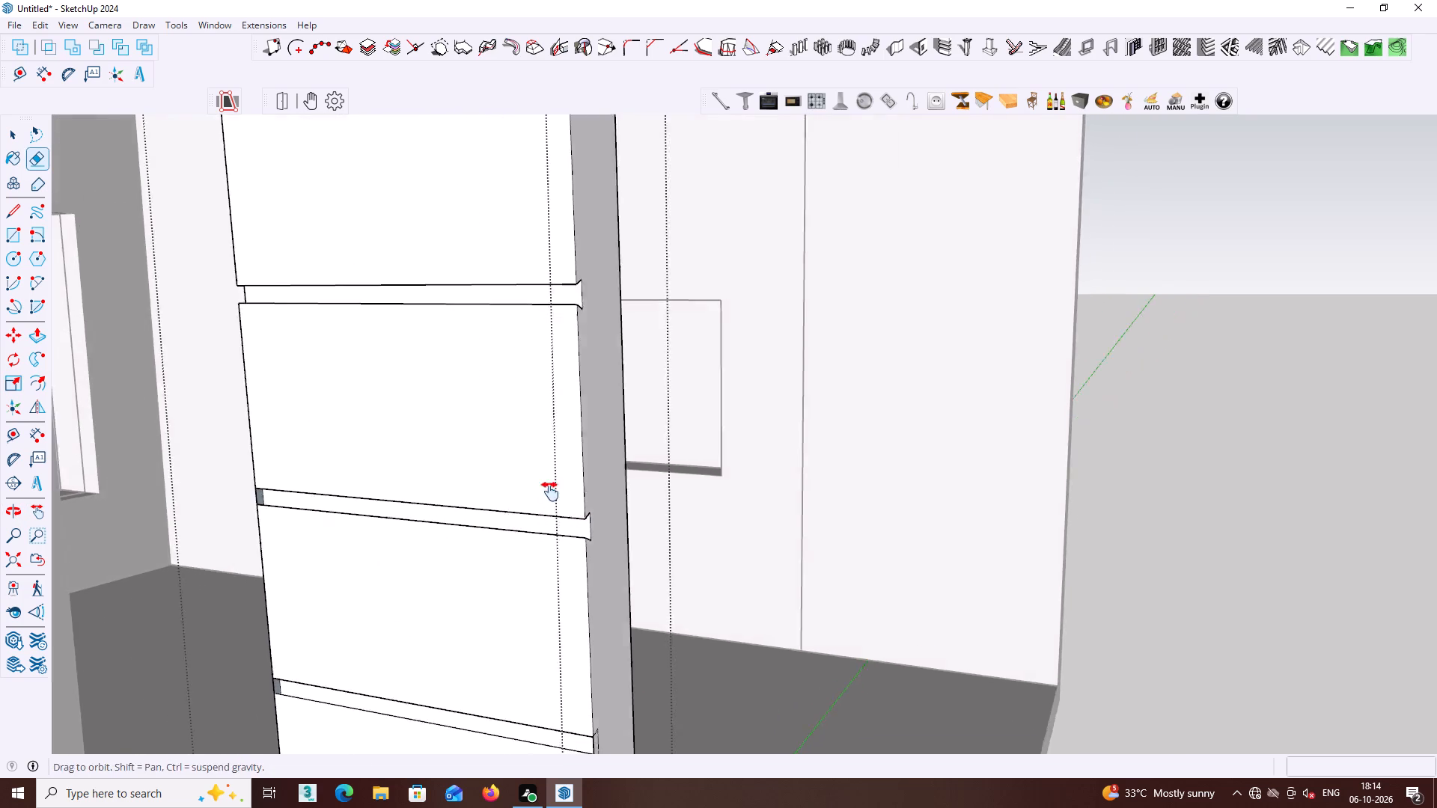
pyautogui.moveTo(550, 492); pyautogui.dragTo(627, 480, button='middle')
pyautogui.scroll(3, 522, 468)
pyautogui.click(495, 451)
pyautogui.scroll(-2, 501, 456)
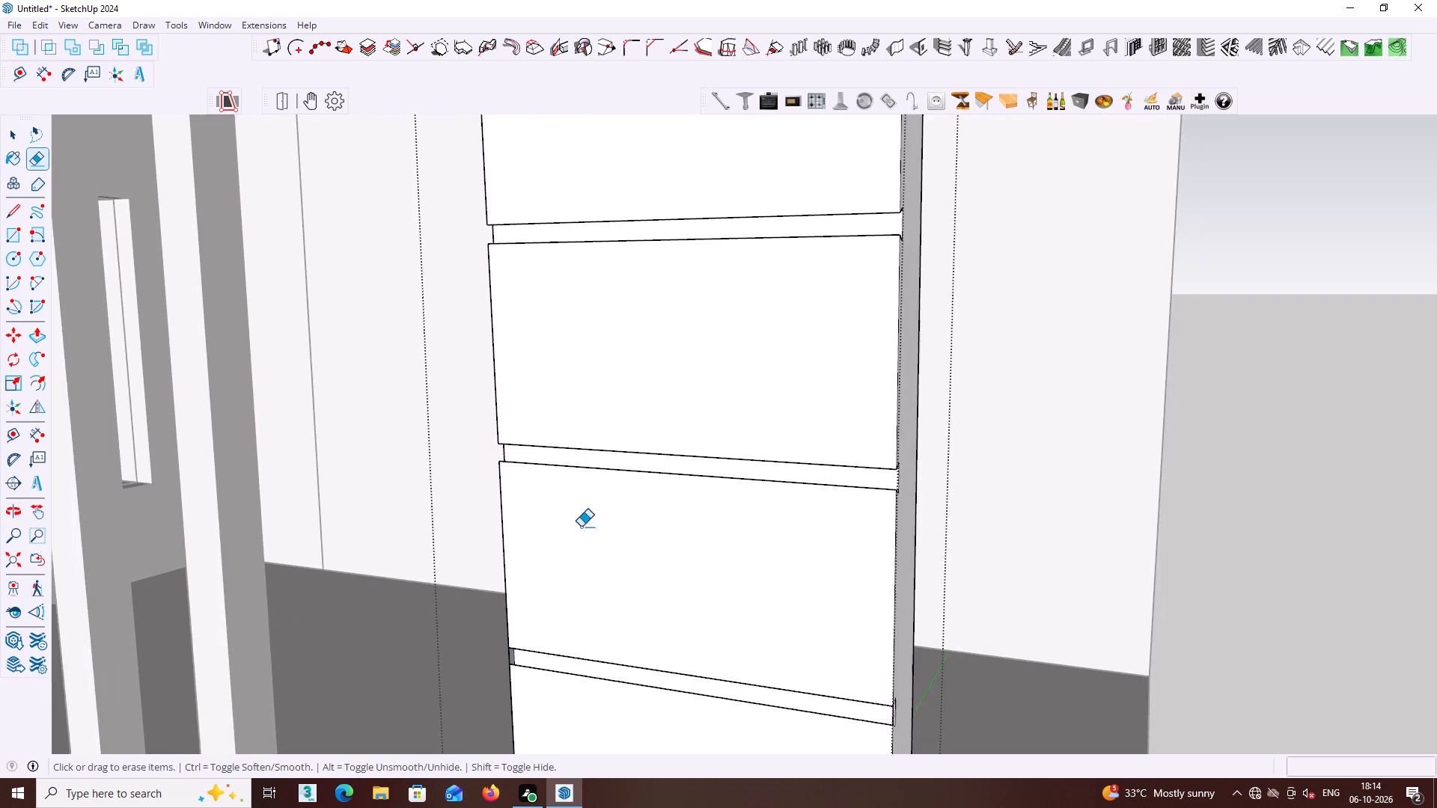
# Erase the vertical closing edges at the outer and bar-side ends of the eighth groove below the beam.
pyautogui.scroll(-5, 581, 527)
pyautogui.moveTo(703, 587); pyautogui.dragTo(491, 487, button='middle')
pyautogui.middleClick(529, 512)
pyautogui.scroll(1, 530, 510)
pyautogui.moveTo(579, 579); pyautogui.dragTo(419, 579, button='middle')
pyautogui.scroll(2, 605, 607)
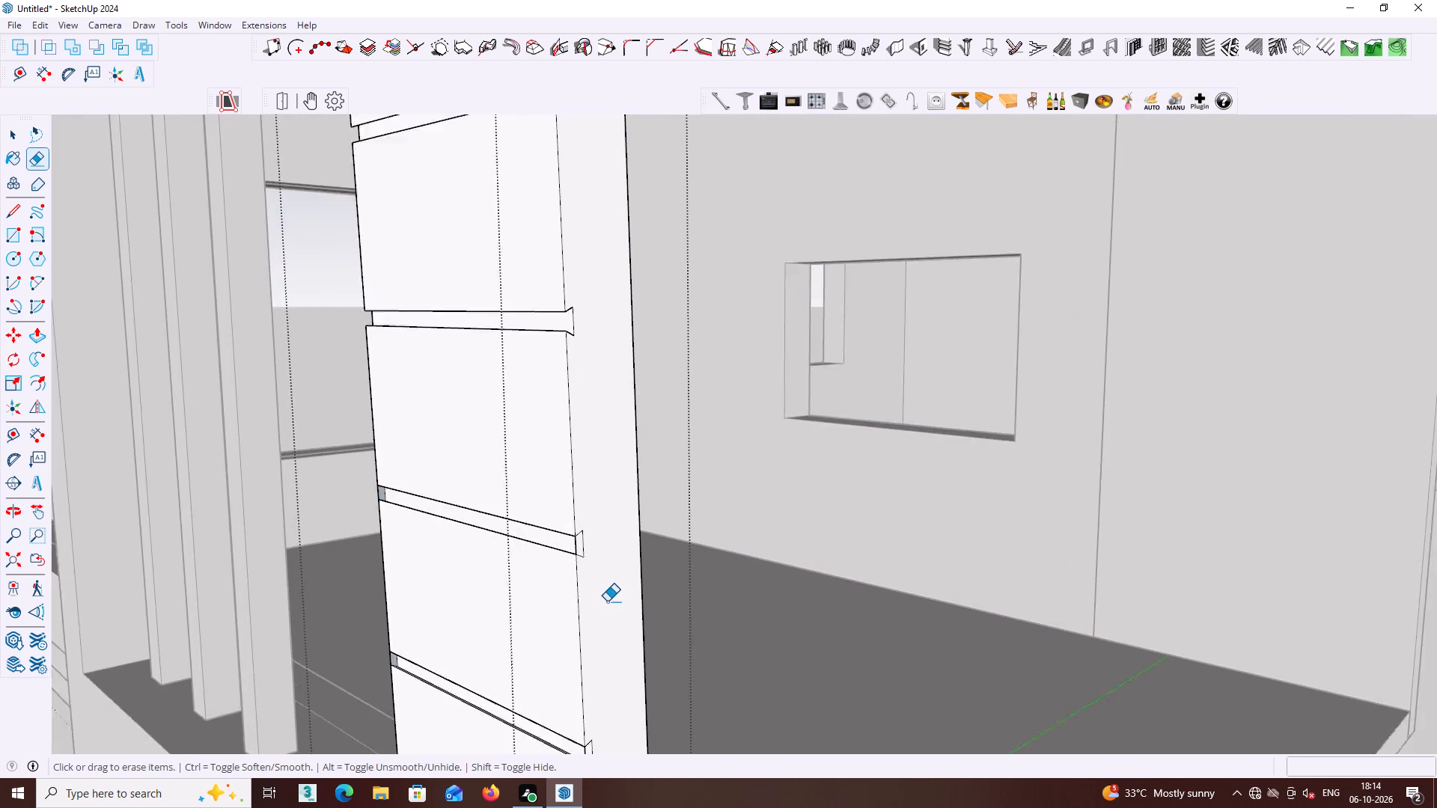
pyautogui.scroll(5, 607, 602)
pyautogui.click(564, 520)
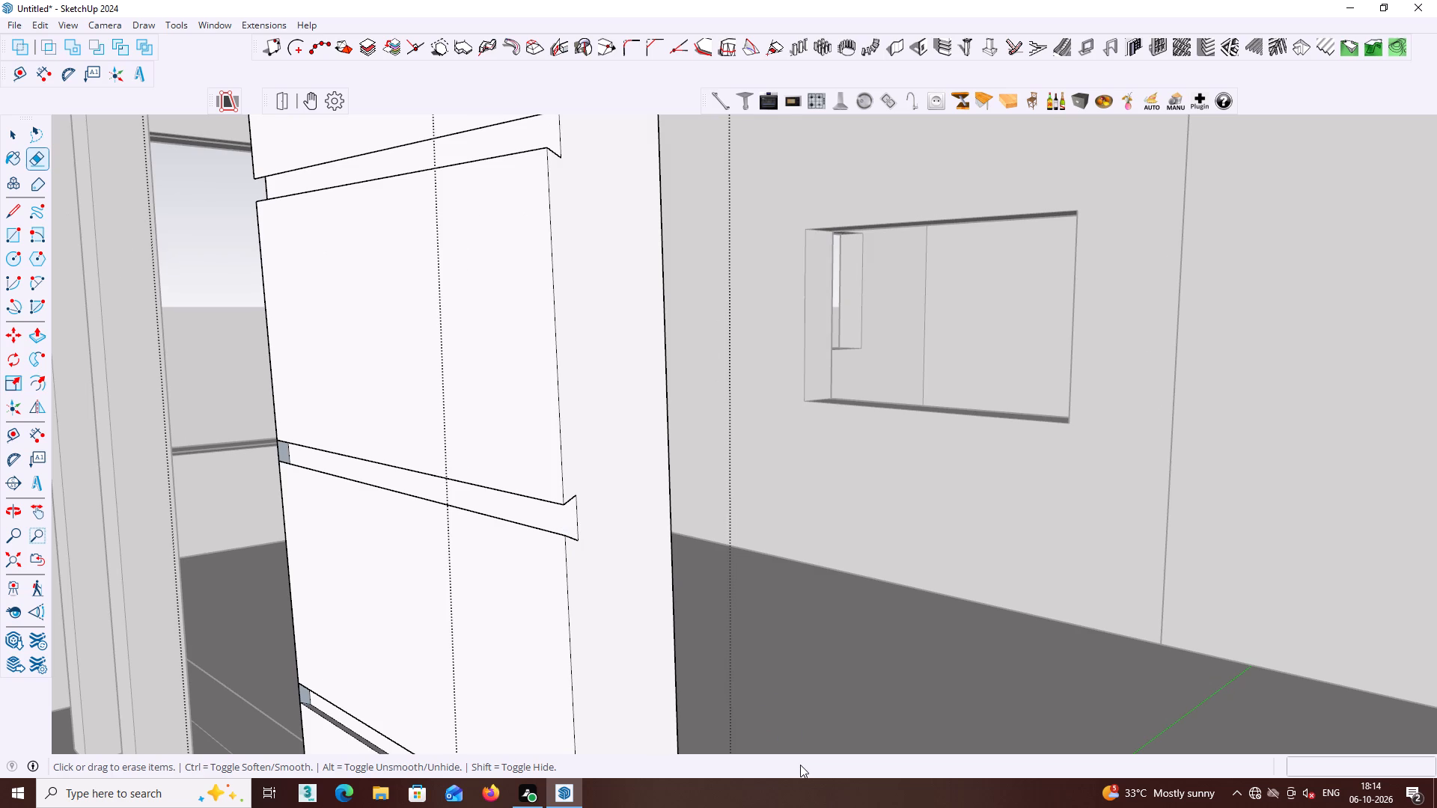
pyautogui.scroll(-4, 676, 545)
pyautogui.moveTo(462, 561); pyautogui.dragTo(599, 554, button='middle')
pyautogui.scroll(5, 585, 497)
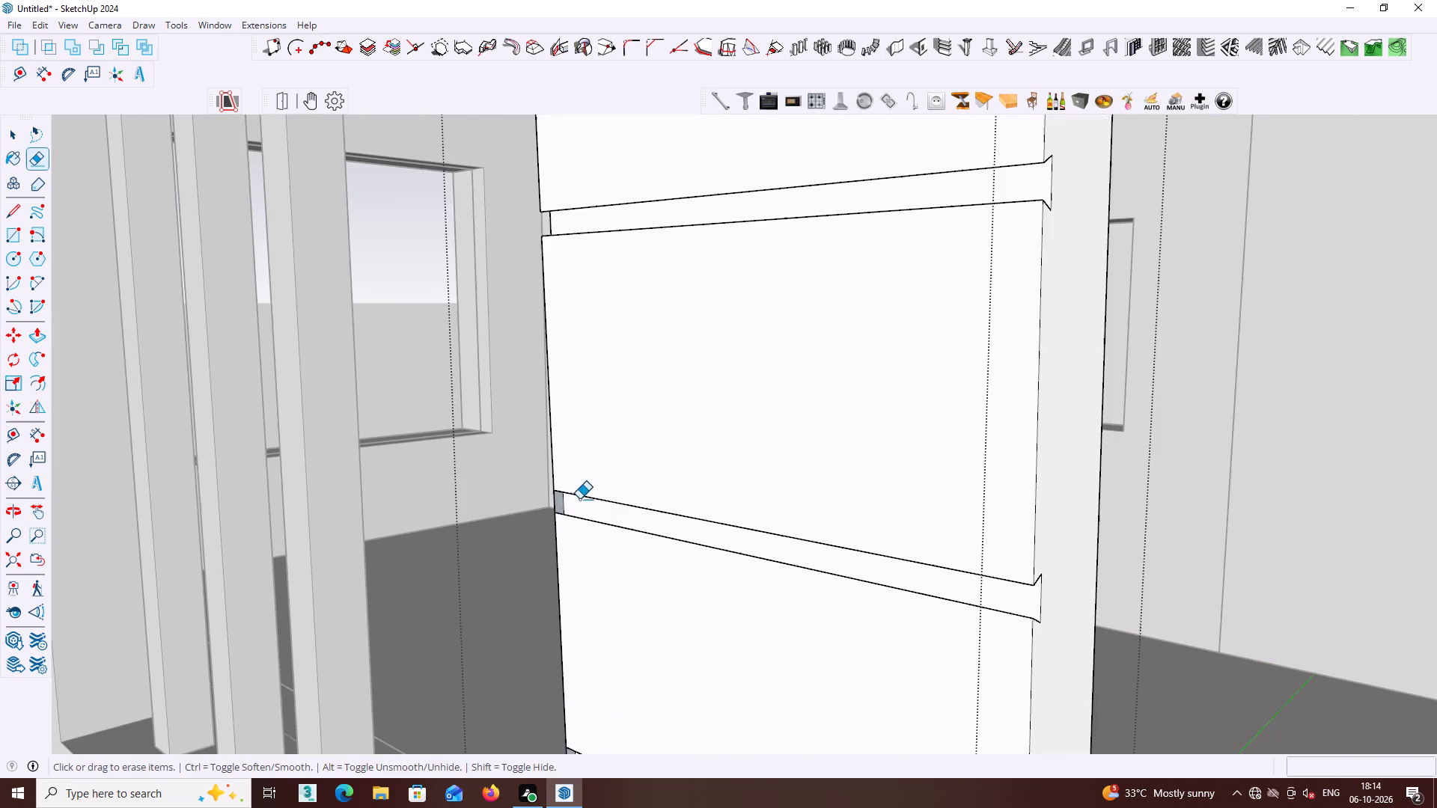
pyautogui.scroll(3, 579, 499)
pyautogui.click(553, 503)
# Open both ends of the ninth groove below the beam by erasing its outer and bar-side closing edges.
pyautogui.scroll(-5, 570, 513)
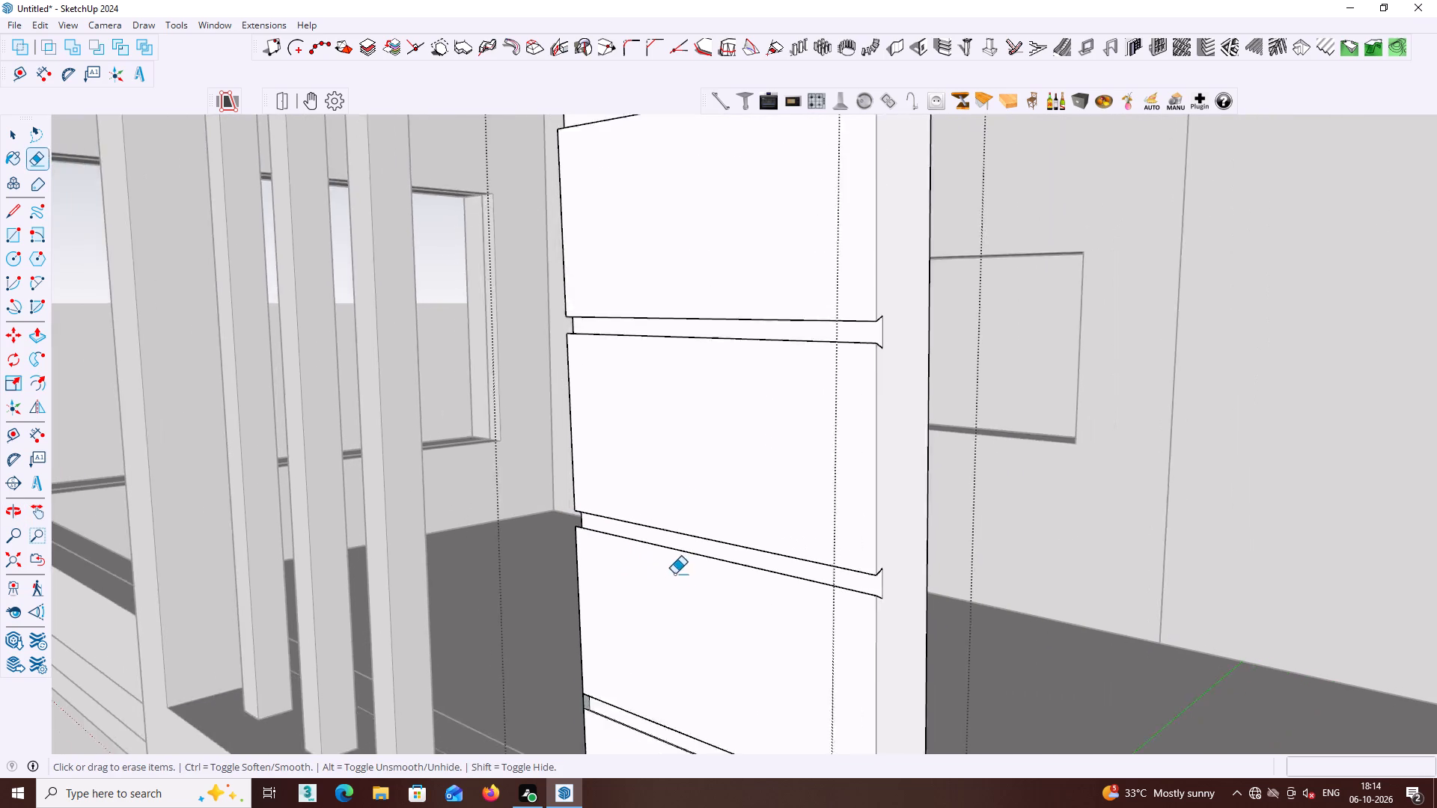
pyautogui.scroll(-2, 674, 574)
pyautogui.moveTo(716, 605); pyautogui.dragTo(669, 444, button='middle')
pyautogui.moveTo(830, 618); pyautogui.dragTo(752, 574, button='middle')
pyautogui.scroll(5, 659, 545)
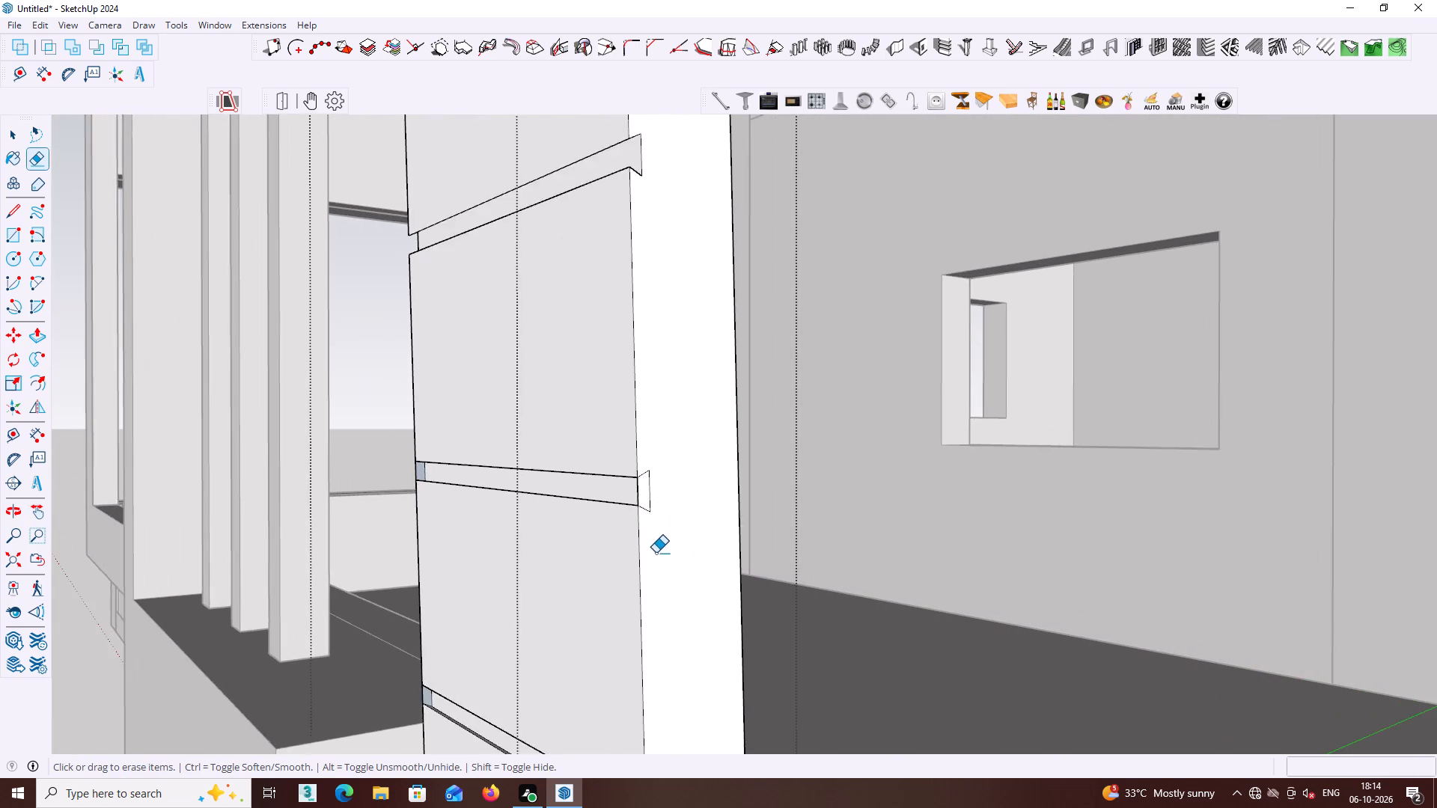
pyautogui.scroll(2, 656, 553)
pyautogui.click(634, 480)
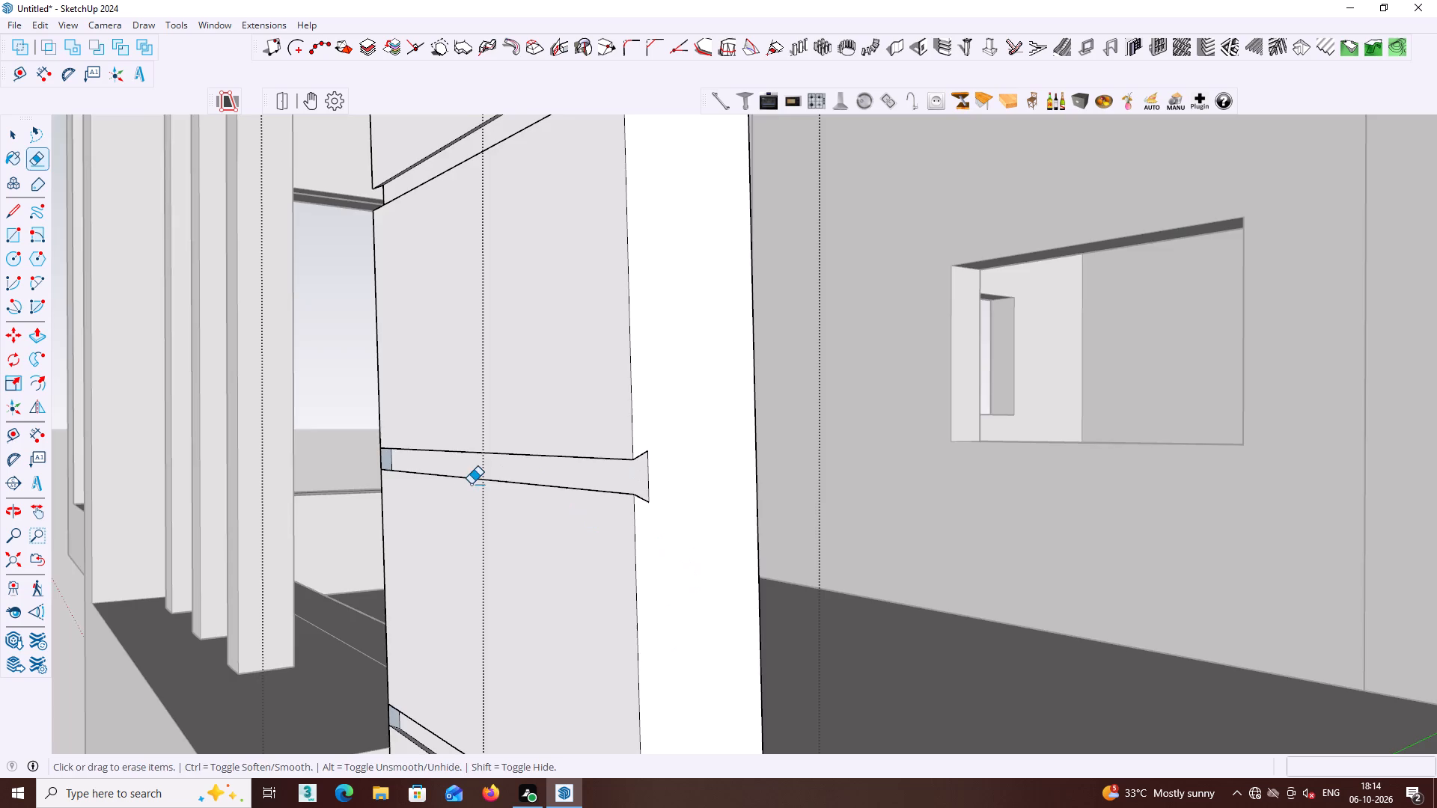
pyautogui.moveTo(466, 484); pyautogui.dragTo(794, 508, button='middle')
pyautogui.moveTo(737, 508); pyautogui.dragTo(564, 497, button='middle')
pyautogui.scroll(3, 594, 483)
pyautogui.middleClick(653, 511)
pyautogui.scroll(-2, 653, 511)
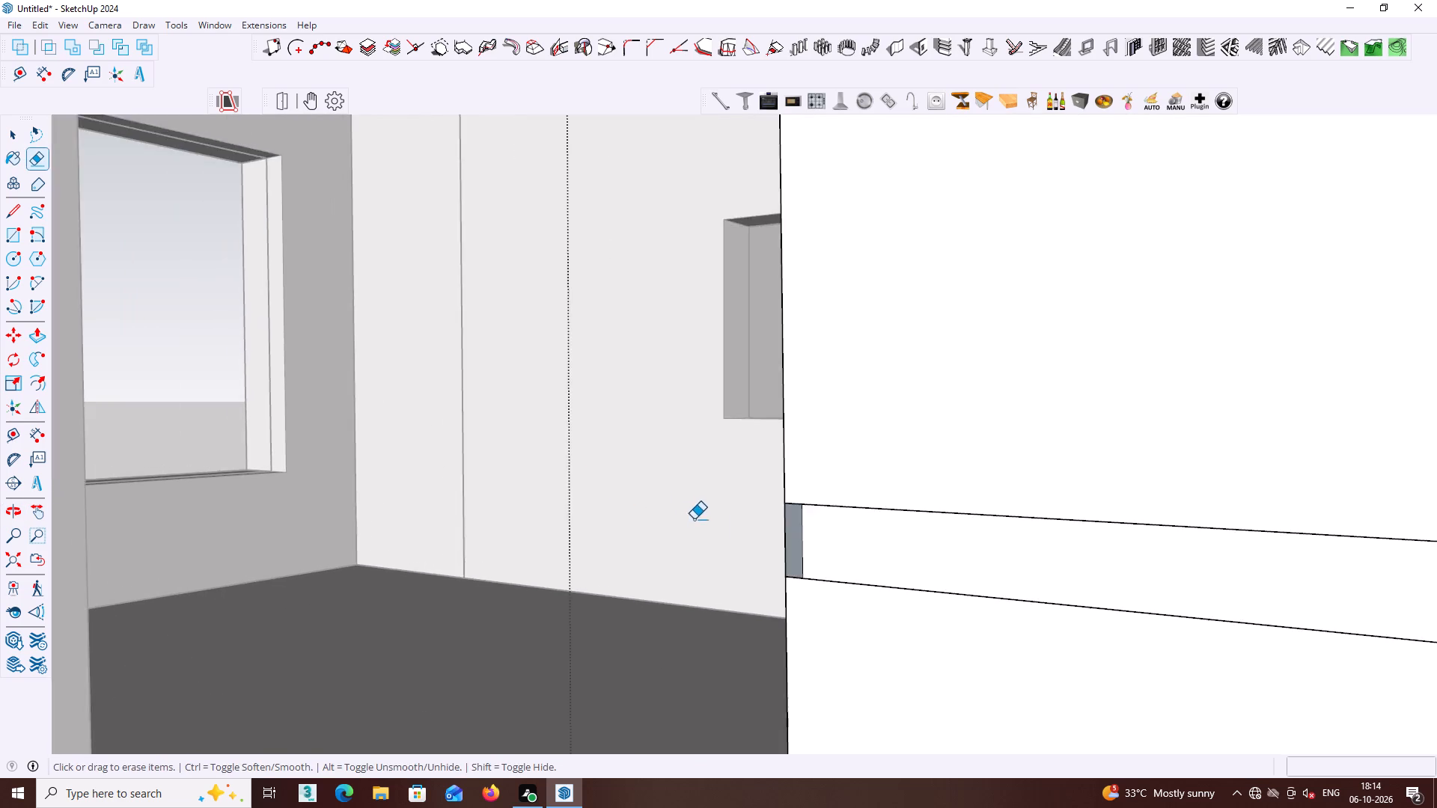
pyautogui.scroll(-2, 694, 519)
pyautogui.moveTo(737, 524); pyautogui.dragTo(524, 509, button='middle')
pyautogui.scroll(6, 509, 490)
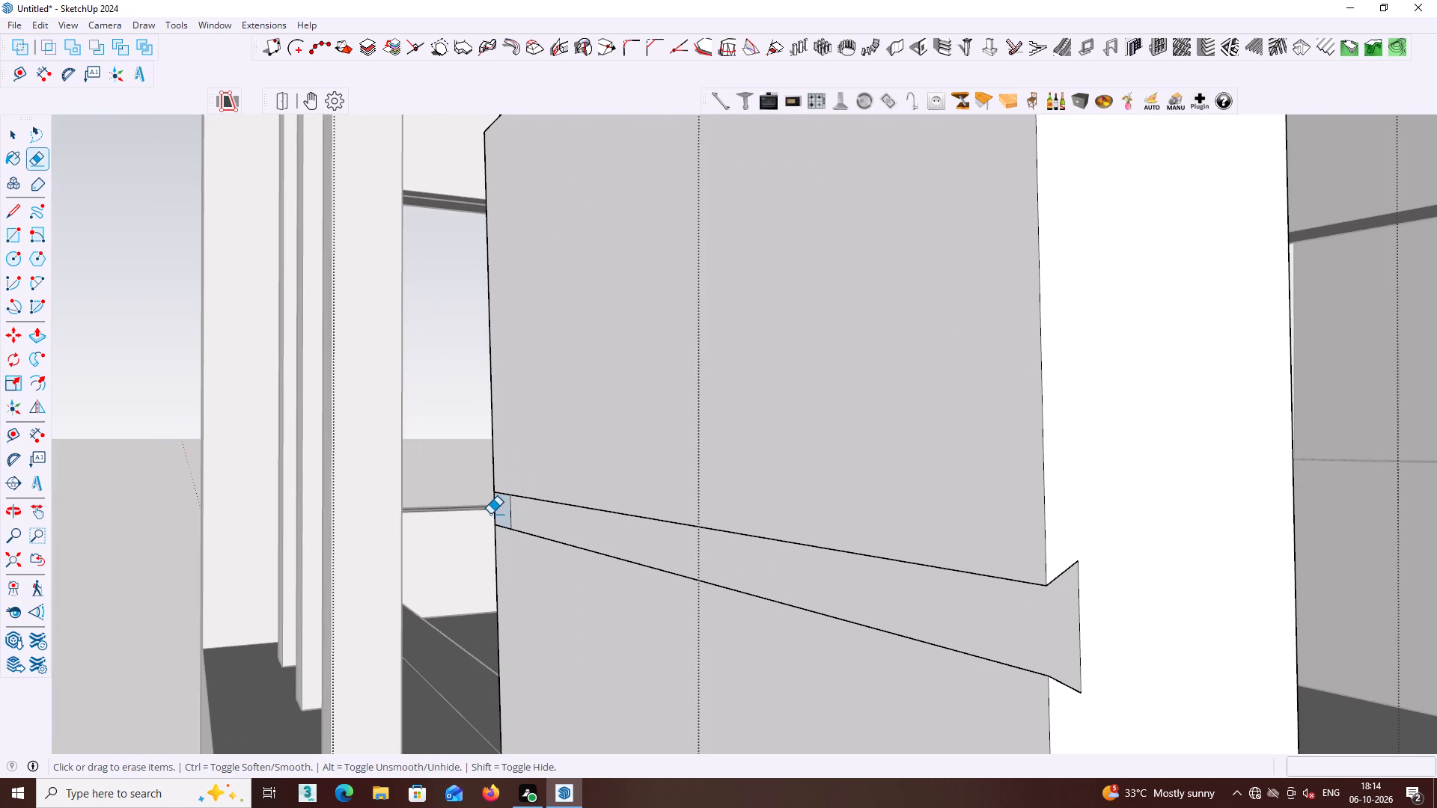
pyautogui.click(495, 511)
# Erase the closing edges of the tenth groove below the beam, on the outer side and the side facing the bars.
pyautogui.scroll(-1, 555, 529)
pyautogui.moveTo(607, 566); pyautogui.dragTo(418, 444, button='middle')
pyautogui.scroll(-4, 466, 485)
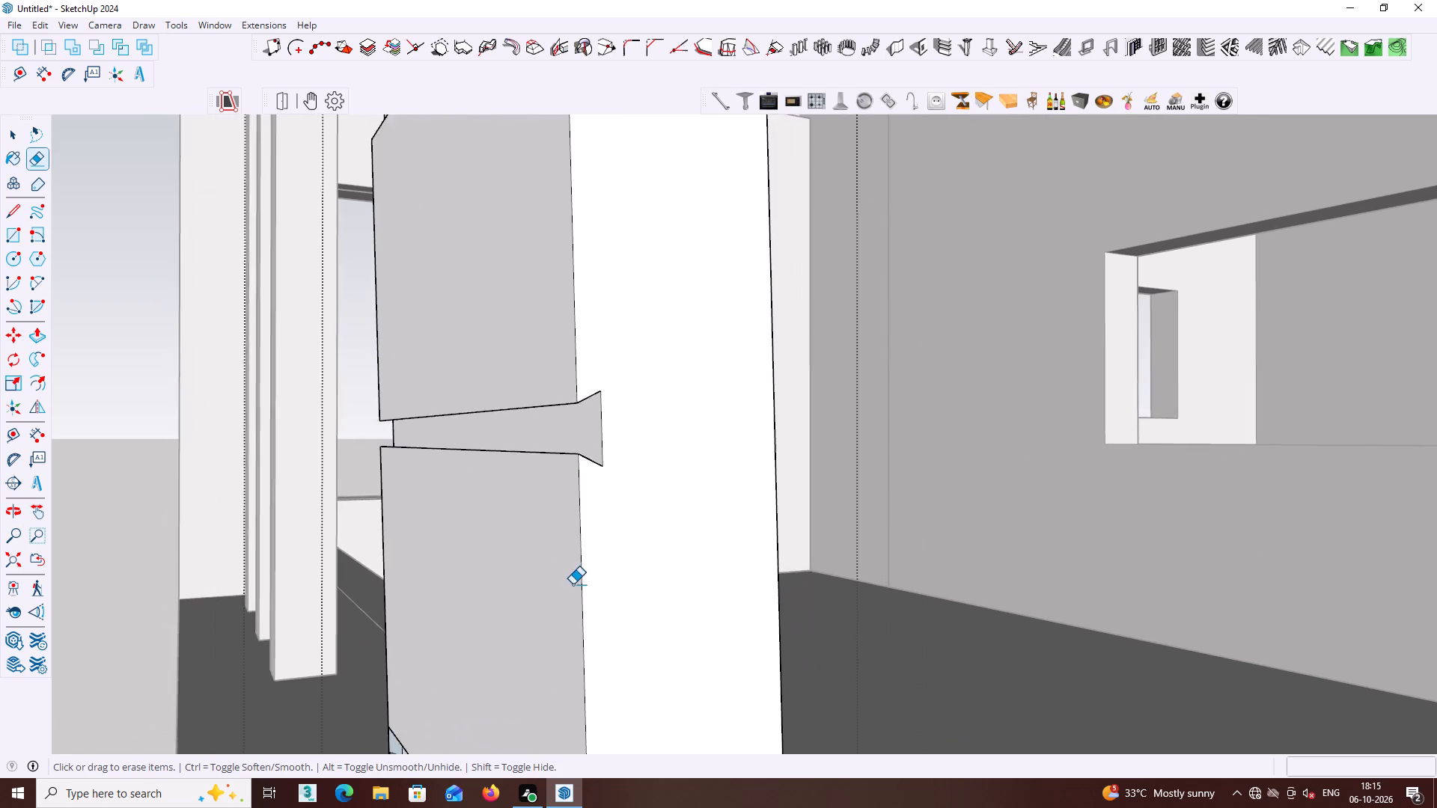
pyautogui.scroll(-3, 573, 584)
pyautogui.moveTo(583, 593); pyautogui.dragTo(581, 611, button='middle')
pyautogui.moveTo(585, 612); pyautogui.dragTo(546, 403, button='middle')
pyautogui.keyDown('shift'); pyautogui.moveTo(574, 682); pyautogui.dragTo(556, 510, button='middle'); pyautogui.keyUp('shift')
pyautogui.scroll(3, 534, 548)
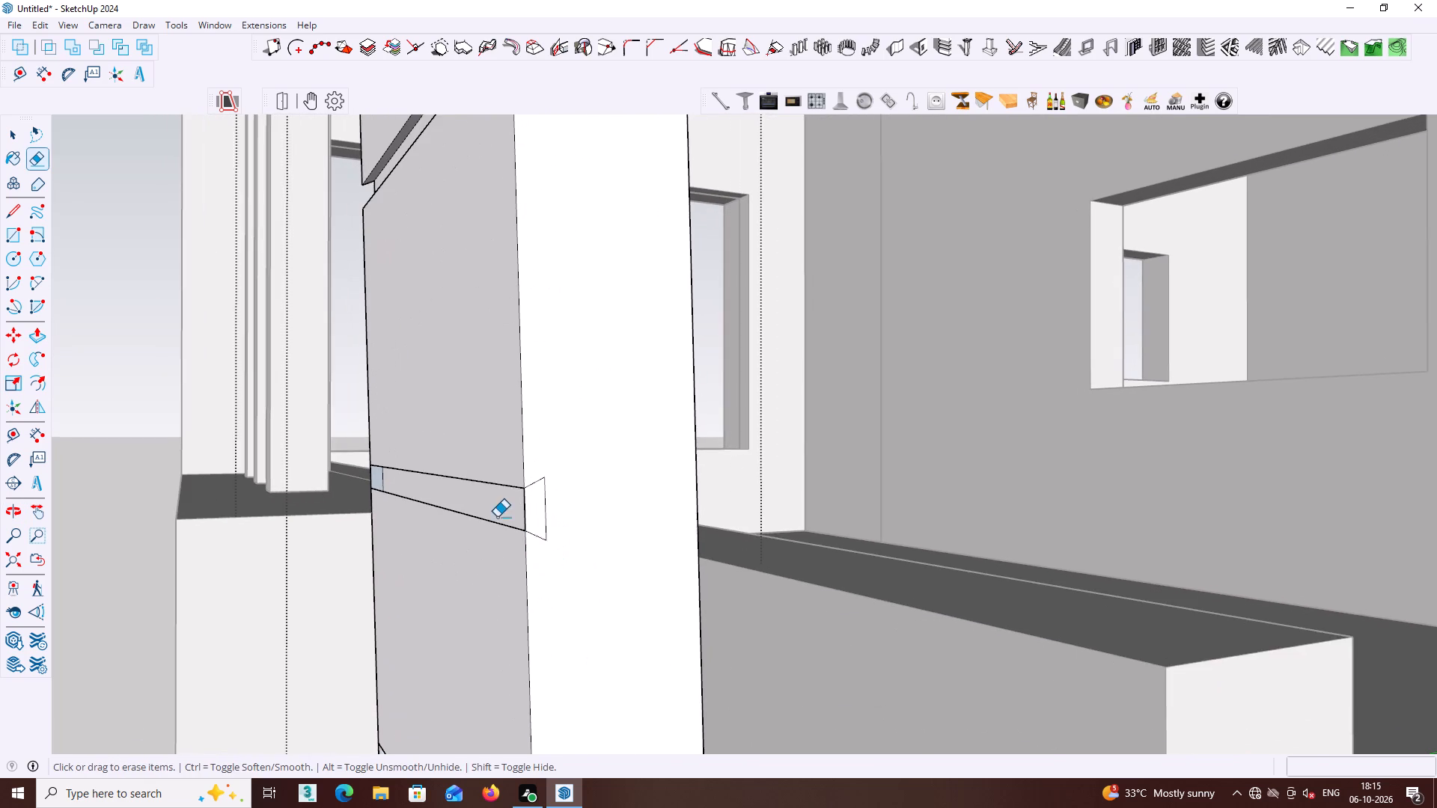
pyautogui.click(528, 510)
pyautogui.scroll(-3, 527, 514)
pyautogui.moveTo(360, 521); pyautogui.dragTo(534, 533, button='middle')
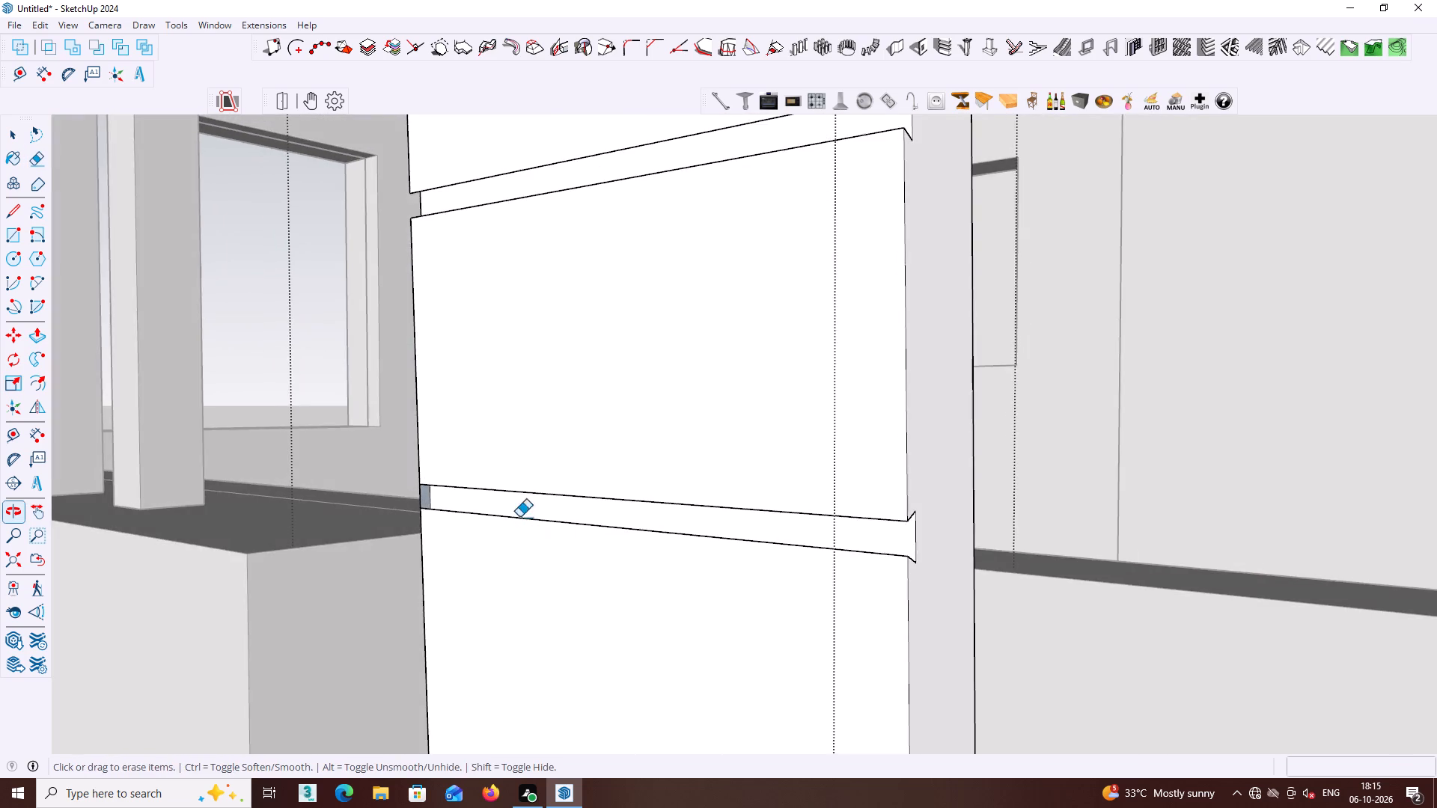
pyautogui.scroll(4, 467, 497)
pyautogui.click(405, 497)
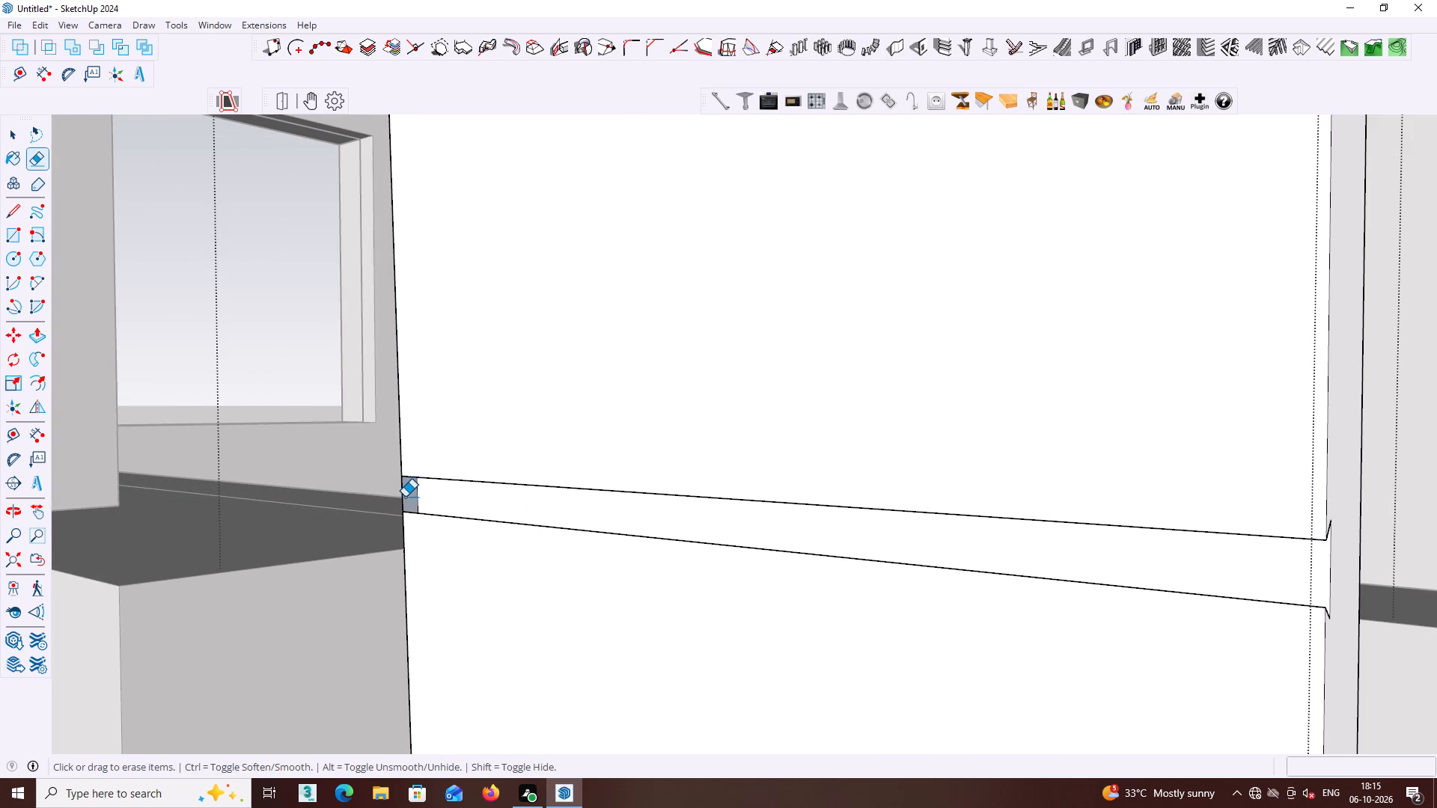
pyautogui.click(402, 501)
# Open the eleventh groove below the beam, just above the base groove, by erasing the closing edges at both ends.
pyautogui.scroll(-7, 492, 564)
pyautogui.middleClick(510, 563)
pyautogui.moveTo(549, 573); pyautogui.dragTo(377, 466, button='middle')
pyautogui.scroll(-2, 446, 539)
pyautogui.middleClick(446, 539)
pyautogui.moveTo(537, 600); pyautogui.dragTo(532, 420, button='middle')
pyautogui.moveTo(569, 502); pyautogui.dragTo(463, 545, button='middle')
pyautogui.scroll(3, 543, 567)
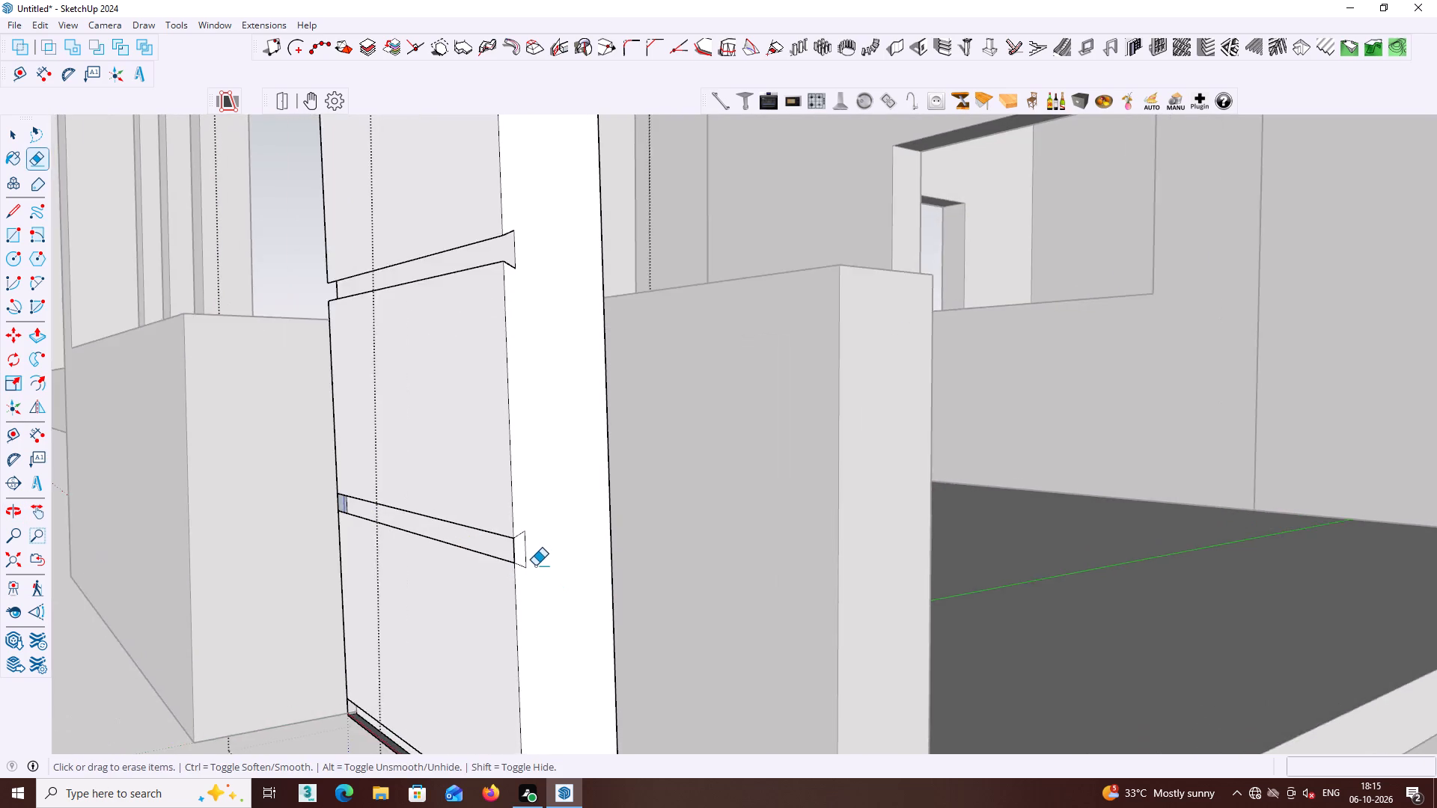
pyautogui.scroll(2, 535, 566)
pyautogui.click(504, 548)
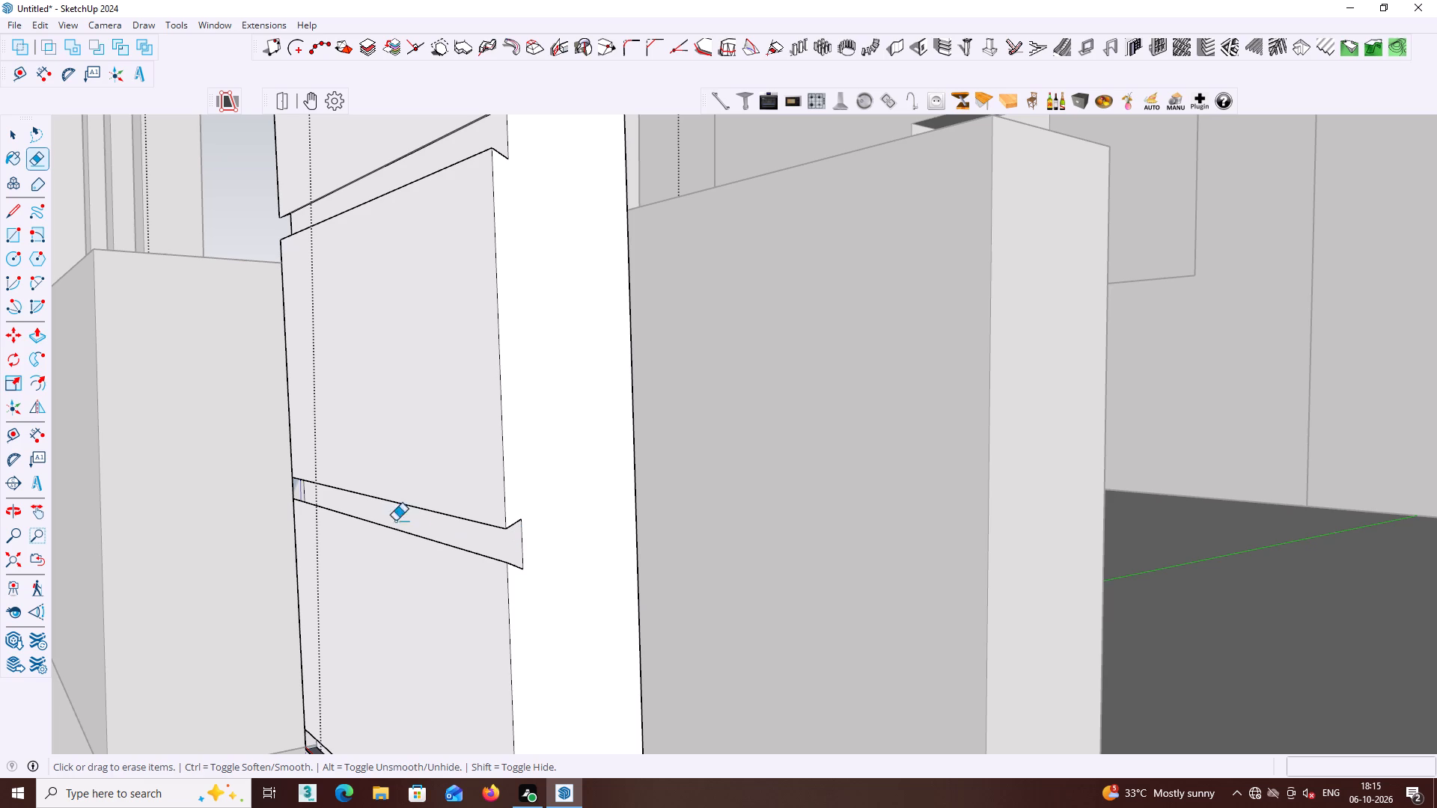
pyautogui.scroll(1, 300, 495)
pyautogui.moveTo(299, 497); pyautogui.dragTo(412, 517, button='middle')
pyautogui.scroll(1, 383, 510)
pyautogui.click(370, 526)
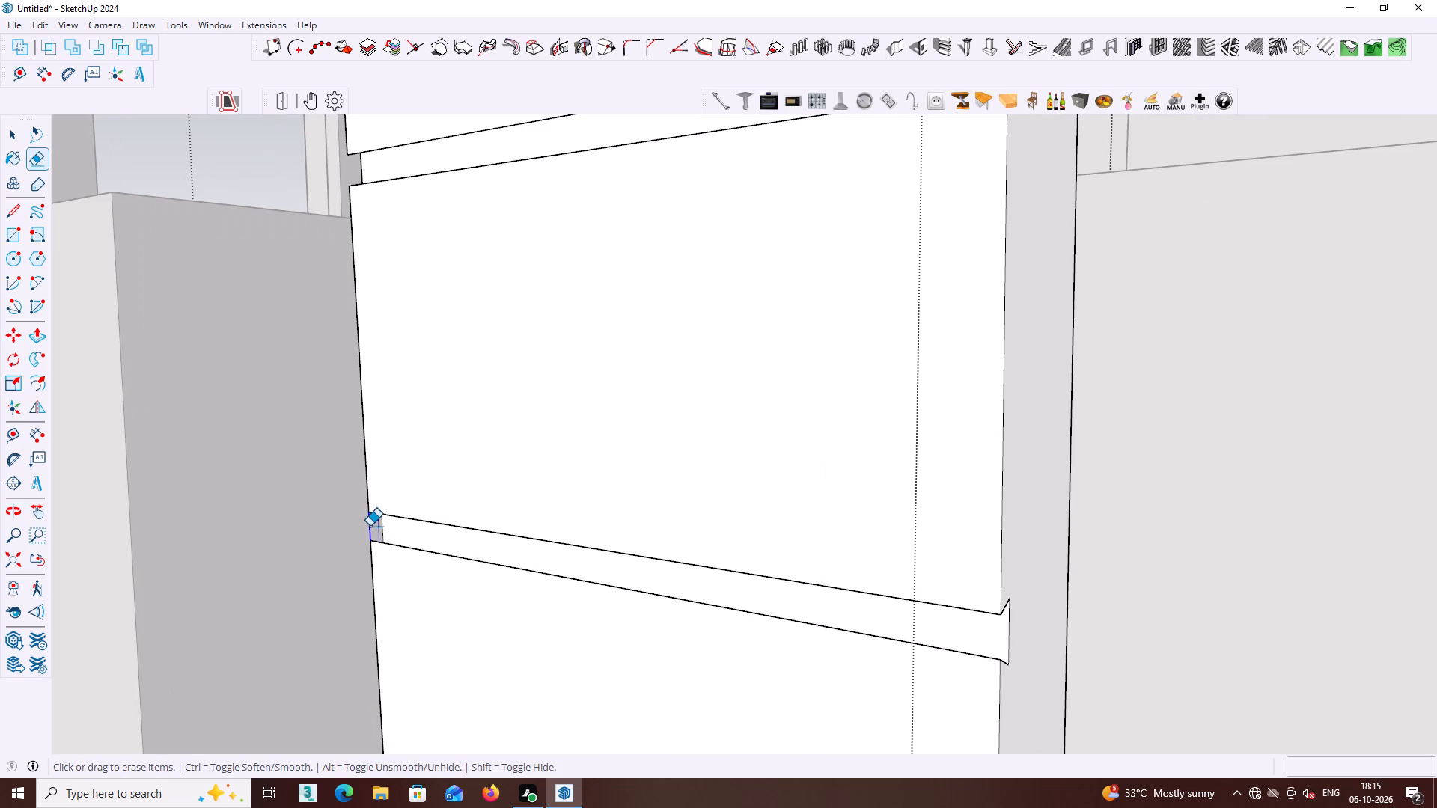
pyautogui.scroll(4, 380, 532)
# Erase the vertical edges closing both ends of the lowest groove, at the base of the tall post.
pyautogui.scroll(-7, 387, 538)
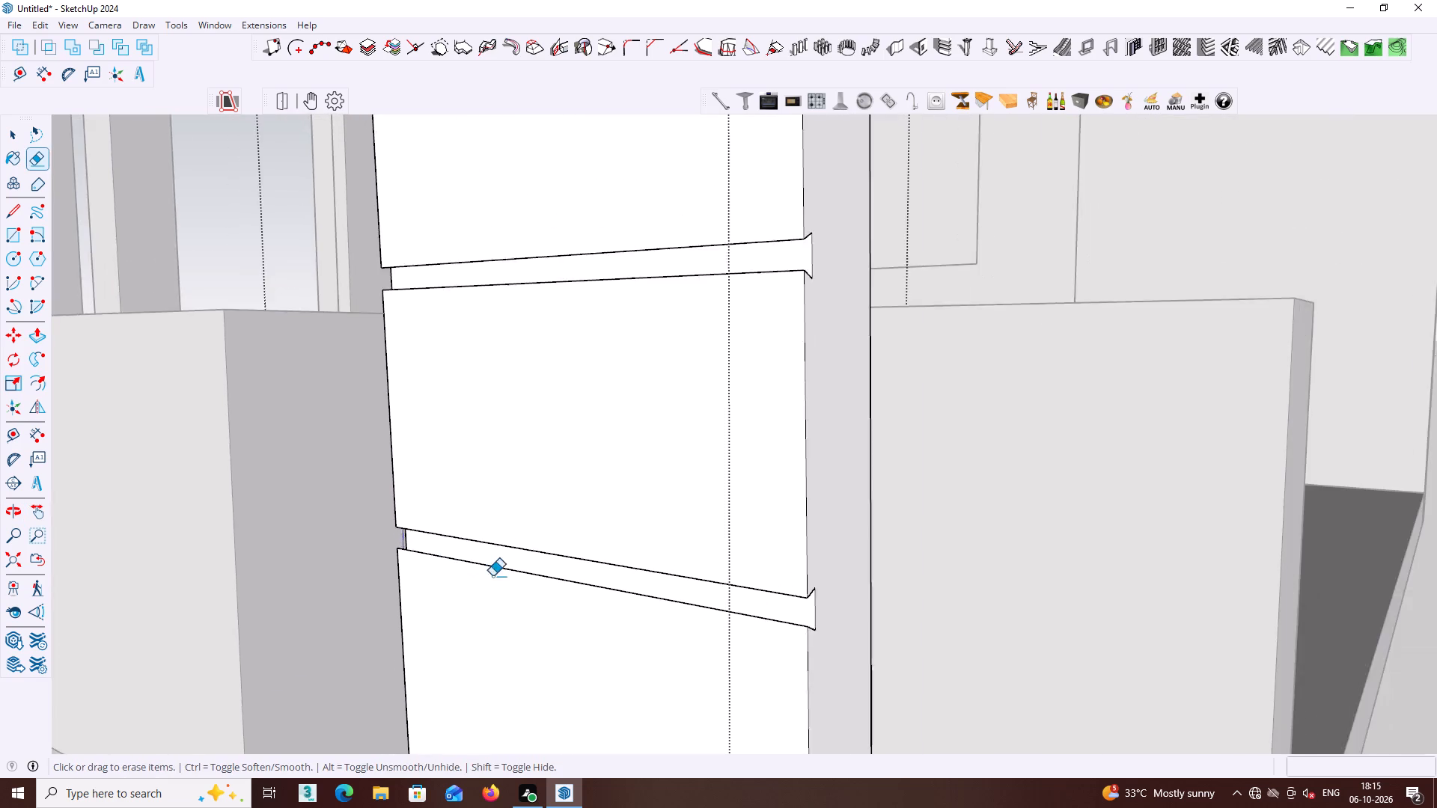
pyautogui.scroll(-2, 492, 576)
pyautogui.moveTo(567, 599); pyautogui.dragTo(543, 482, button='middle')
pyautogui.moveTo(647, 597); pyautogui.dragTo(608, 470, button='middle')
pyautogui.moveTo(634, 631); pyautogui.dragTo(606, 560, button='middle')
pyautogui.scroll(4, 682, 624)
pyautogui.doubleClick(689, 608)
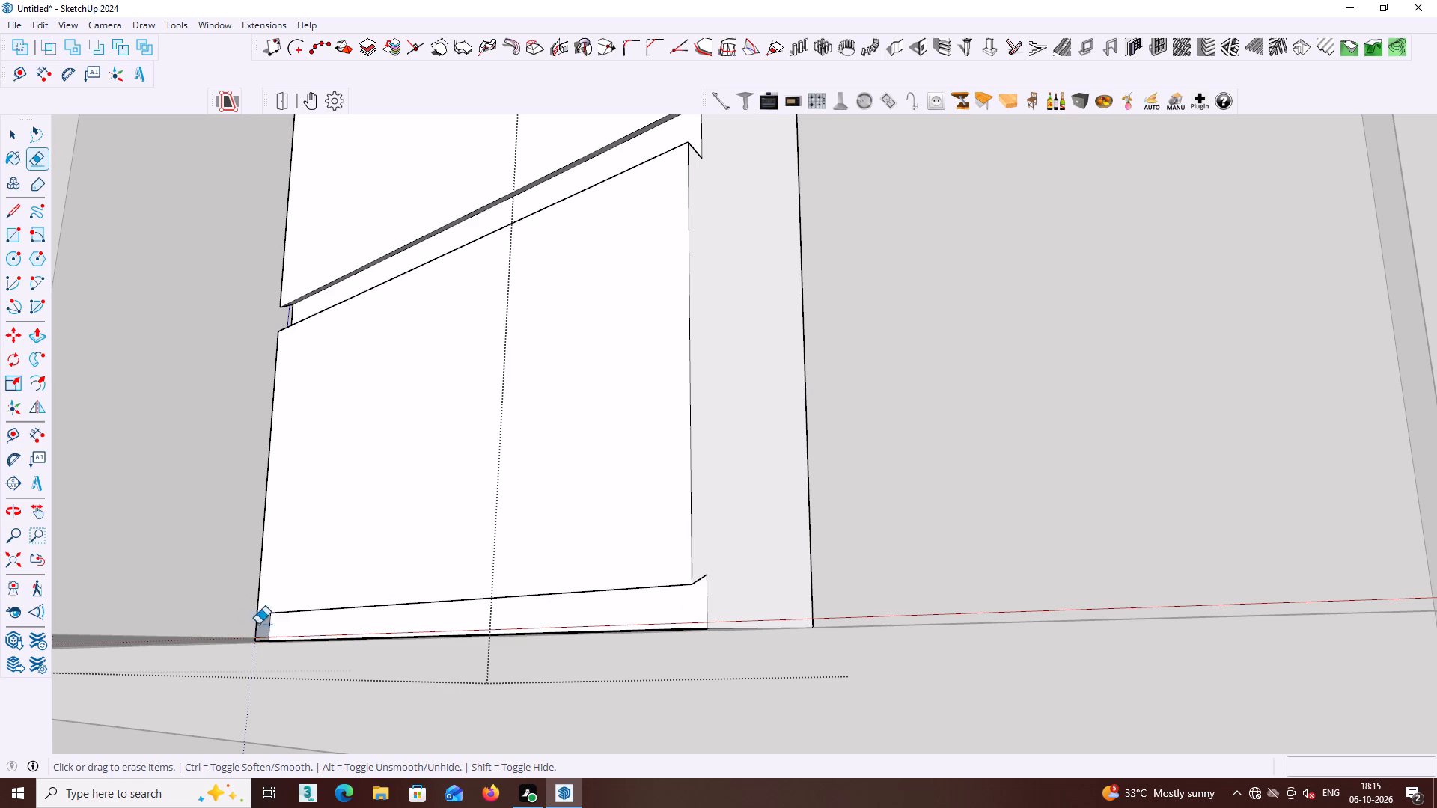
pyautogui.click(257, 627)
# Inspect the grooves along the tall post's full height, from the base up to the roof, checking both ends.
pyautogui.scroll(-4, 275, 631)
pyautogui.moveTo(319, 649); pyautogui.dragTo(354, 709, button='middle')
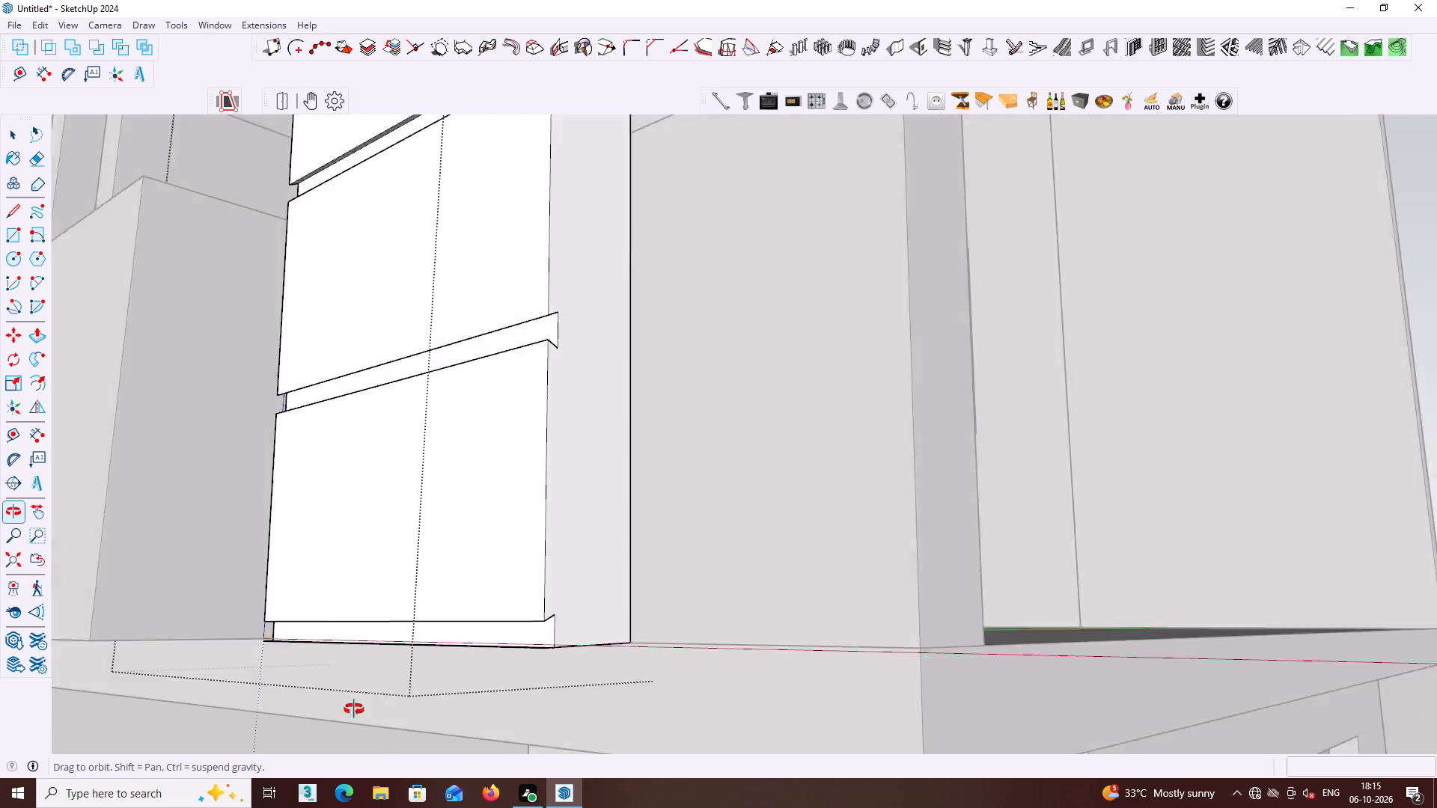
pyautogui.moveTo(354, 709); pyautogui.dragTo(488, 645, button='middle')
pyautogui.moveTo(488, 646); pyautogui.dragTo(561, 777, button='middle')
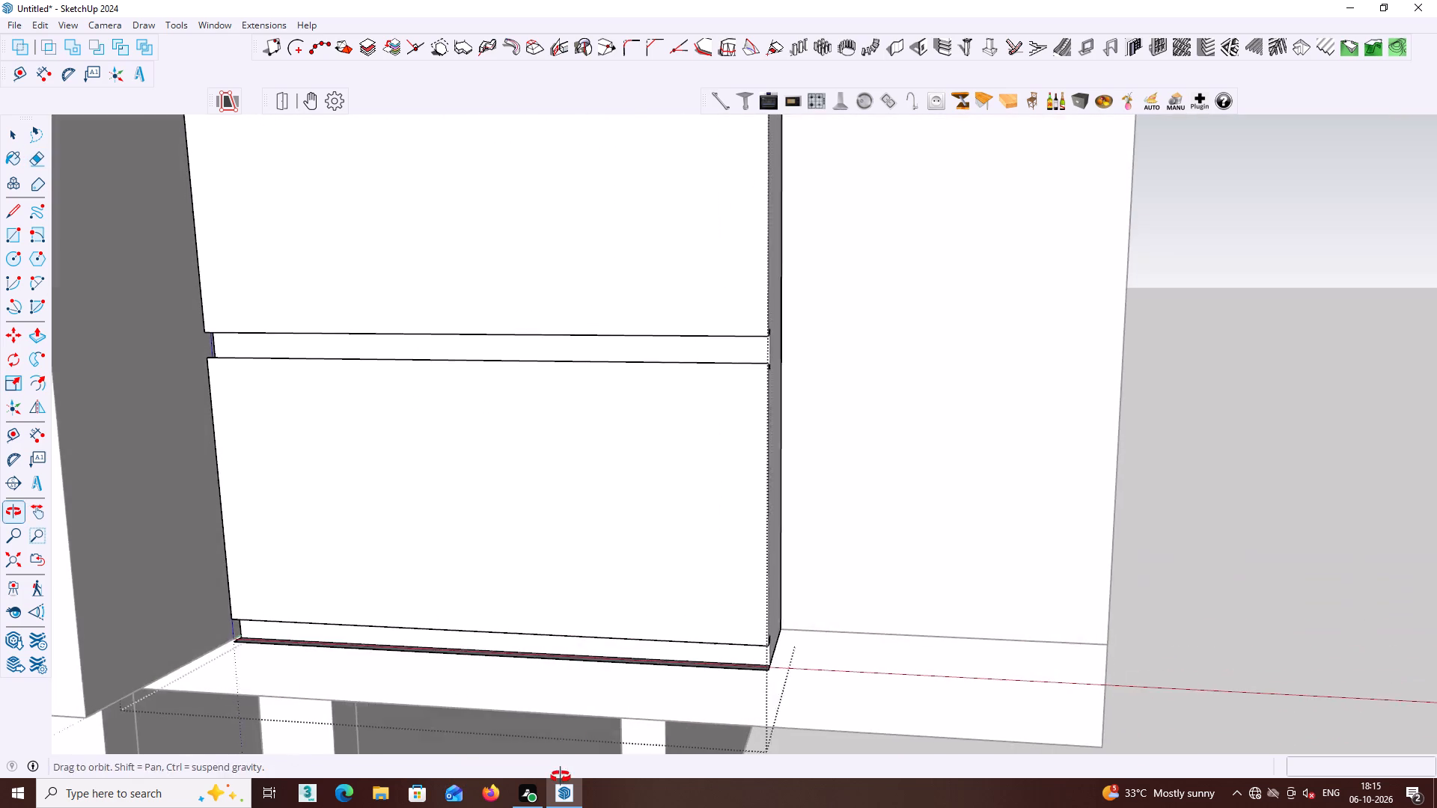
pyautogui.moveTo(561, 777); pyautogui.dragTo(561, 766, button='middle')
pyautogui.middleClick(581, 703)
pyautogui.scroll(-8, 581, 703)
pyautogui.middleClick(580, 695)
pyautogui.moveTo(656, 549); pyautogui.dragTo(343, 656, button='middle')
pyautogui.scroll(-1, 463, 636)
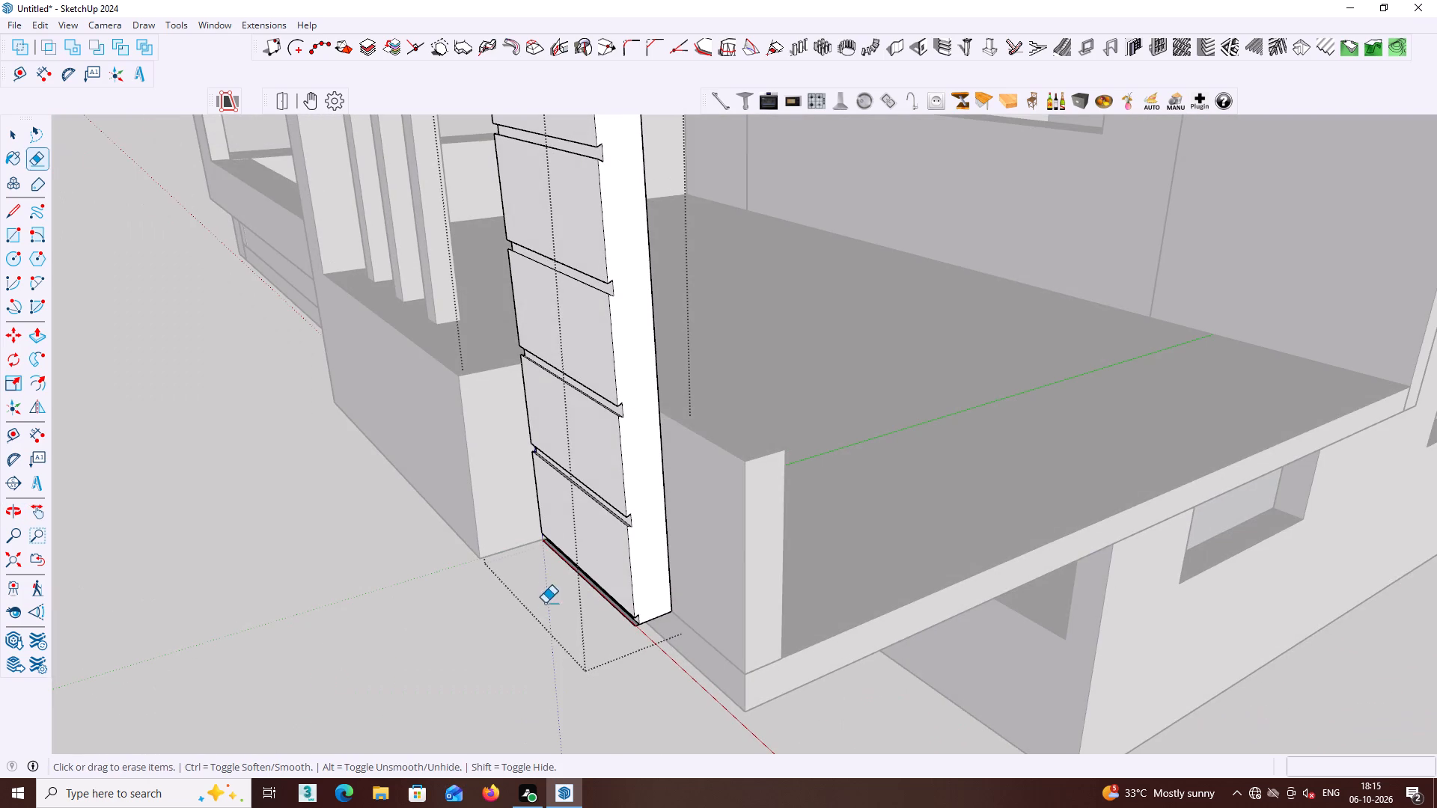
pyautogui.scroll(-2, 640, 684)
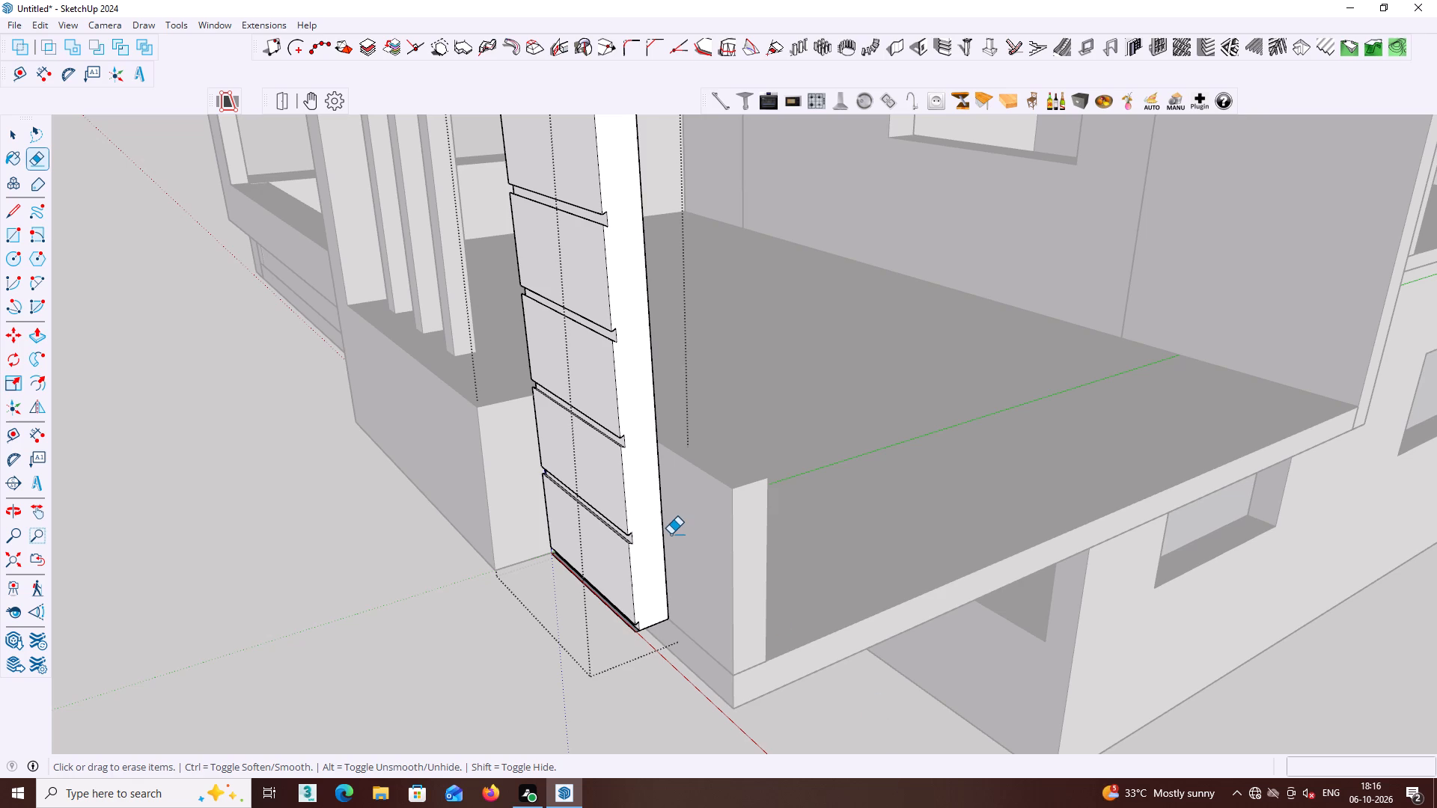
pyautogui.keyDown('shift'); pyautogui.moveTo(675, 536); pyautogui.dragTo(686, 577, button='middle'); pyautogui.keyUp('shift')
pyautogui.moveTo(685, 577); pyautogui.dragTo(632, 370, button='middle')
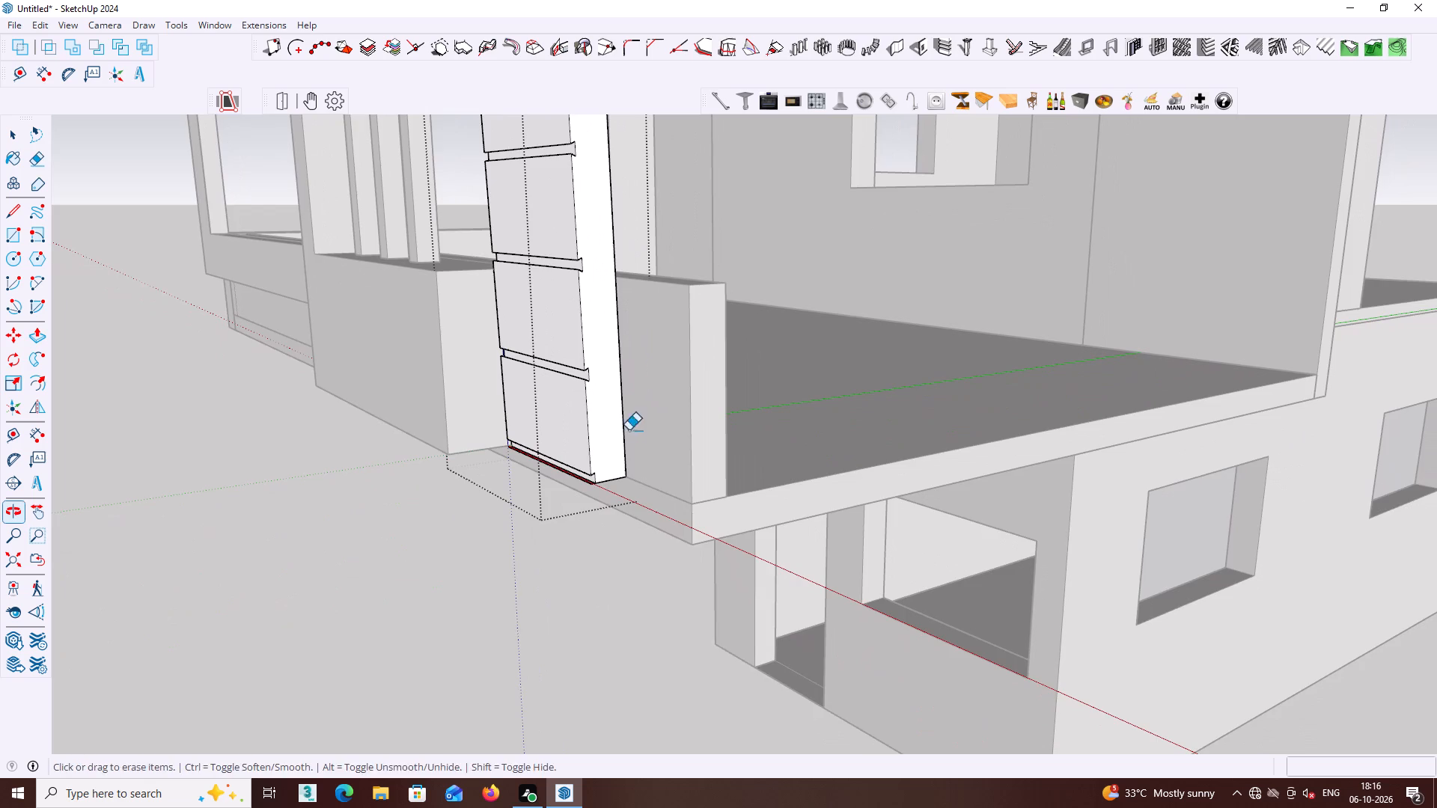
pyautogui.moveTo(608, 425); pyautogui.dragTo(573, 341, button='middle')
pyautogui.scroll(3, 566, 411)
pyautogui.moveTo(564, 434); pyautogui.dragTo(698, 586, button='middle')
pyautogui.middleClick(680, 536)
pyautogui.scroll(-3, 680, 536)
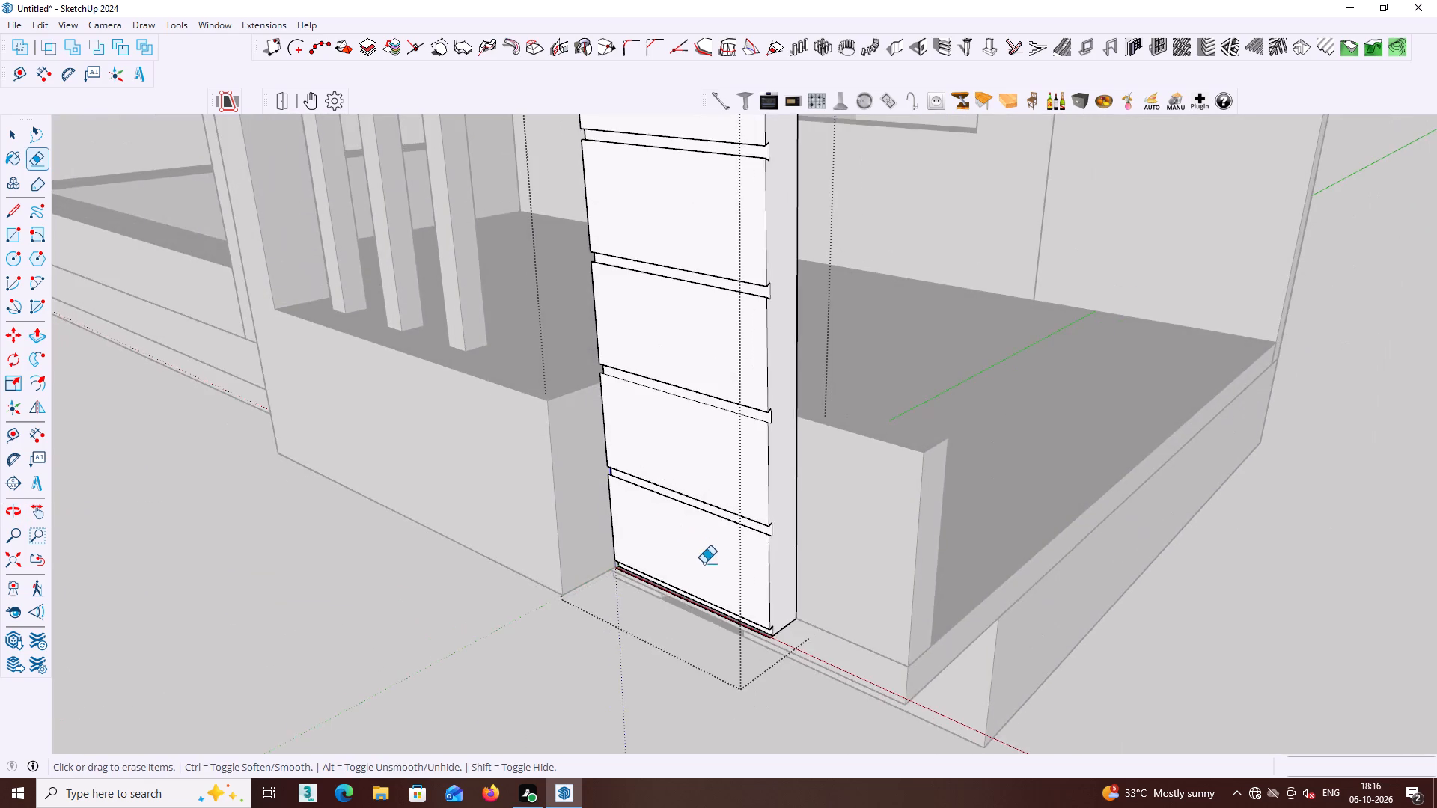
pyautogui.scroll(-9, 704, 563)
pyautogui.moveTo(705, 547); pyautogui.dragTo(705, 554, button='middle')
pyautogui.middleClick(716, 515)
pyautogui.moveTo(739, 507); pyautogui.dragTo(688, 563, button='middle')
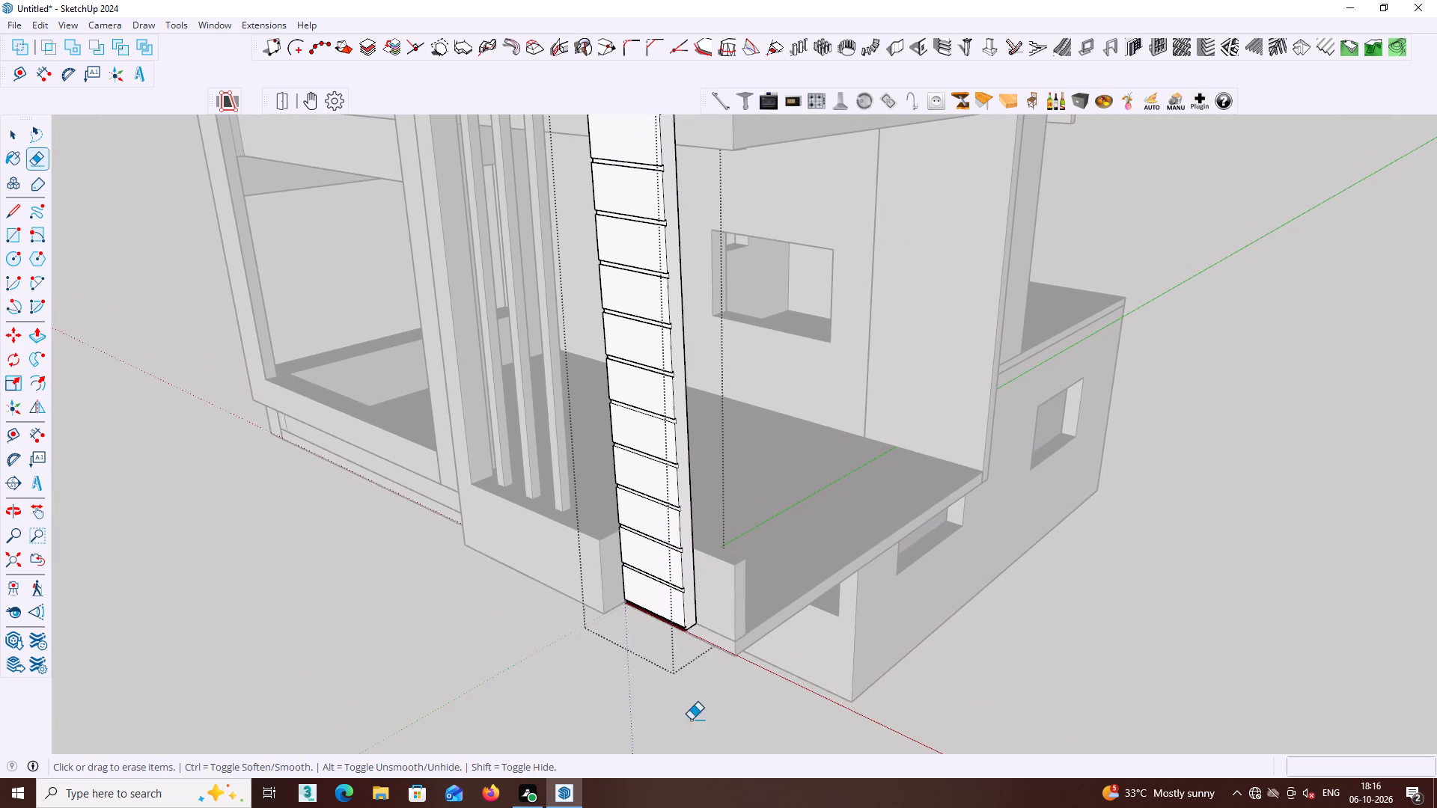
pyautogui.scroll(4, 588, 359)
pyautogui.moveTo(671, 428); pyautogui.dragTo(793, 441, button='middle')
pyautogui.scroll(5, 708, 443)
pyautogui.moveTo(756, 458); pyautogui.dragTo(772, 461, button='middle')
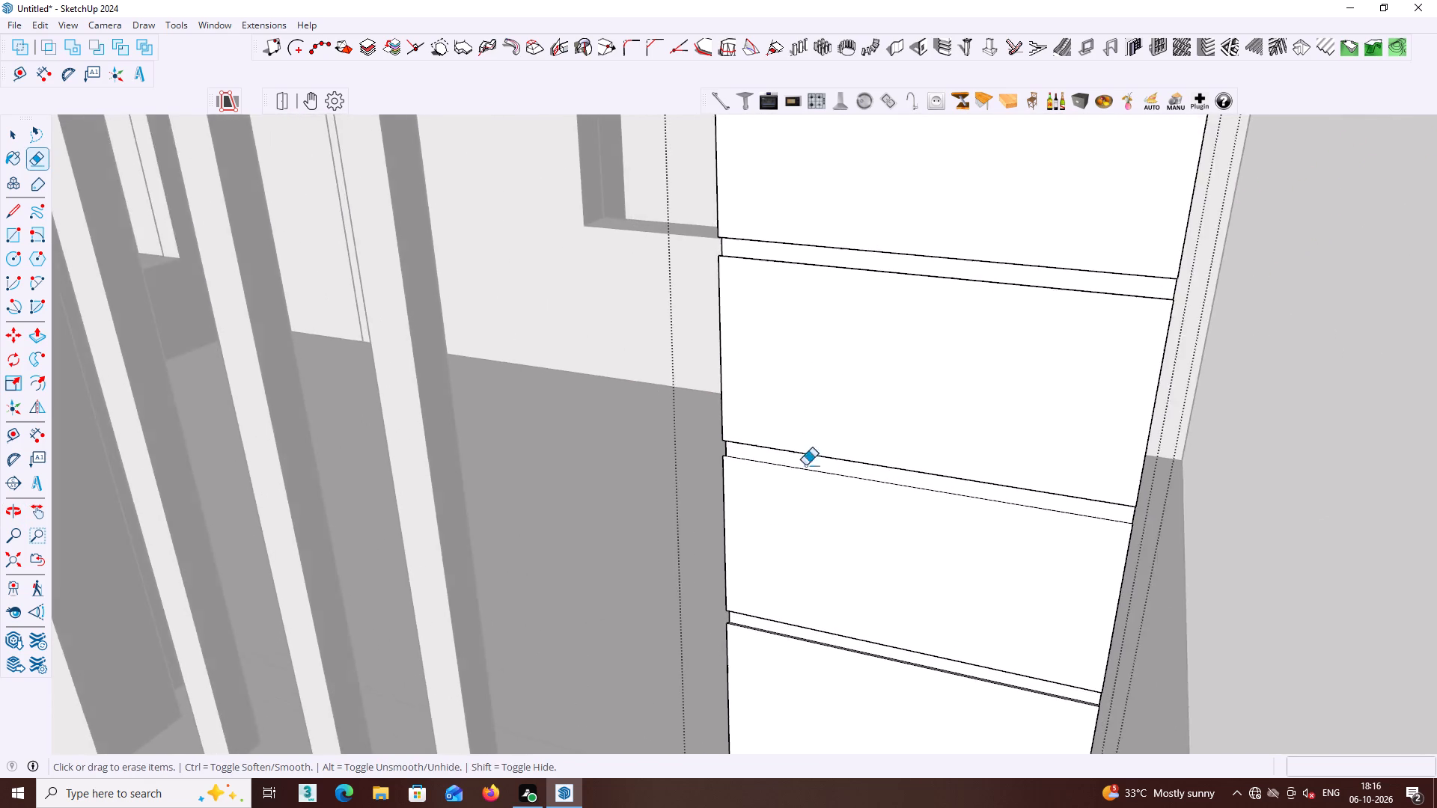
pyautogui.moveTo(856, 465); pyautogui.dragTo(877, 465, button='middle')
pyautogui.moveTo(890, 465); pyautogui.dragTo(903, 465, button='middle')
pyautogui.moveTo(912, 465); pyautogui.dragTo(970, 451, button='middle')
pyautogui.scroll(-4, 958, 453)
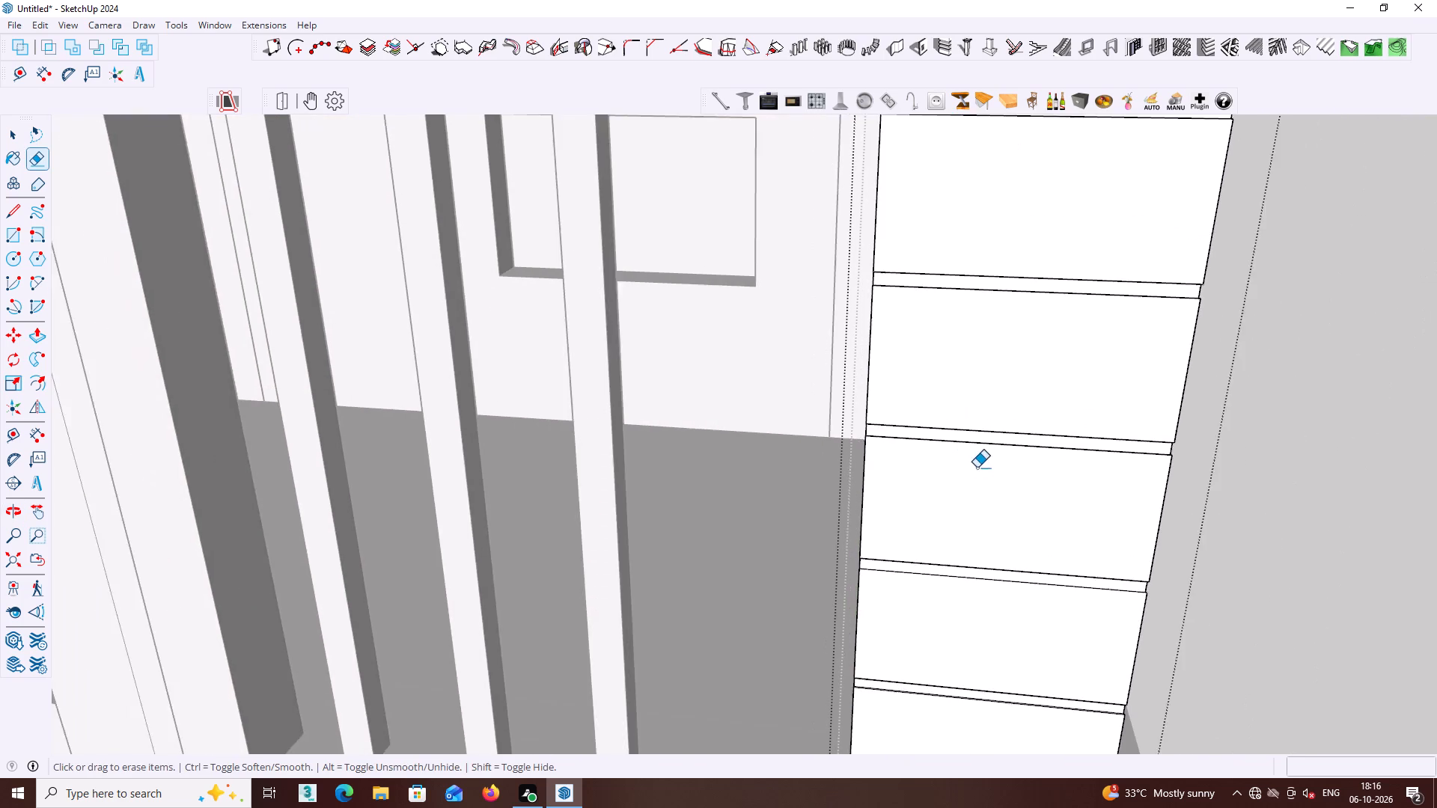
pyautogui.scroll(-5, 977, 468)
pyautogui.middleClick(977, 468)
pyautogui.moveTo(984, 517); pyautogui.dragTo(770, 617, button='middle')
pyautogui.moveTo(985, 420); pyautogui.dragTo(684, 420, button='middle')
pyautogui.moveTo(683, 377); pyautogui.dragTo(687, 408, button='middle')
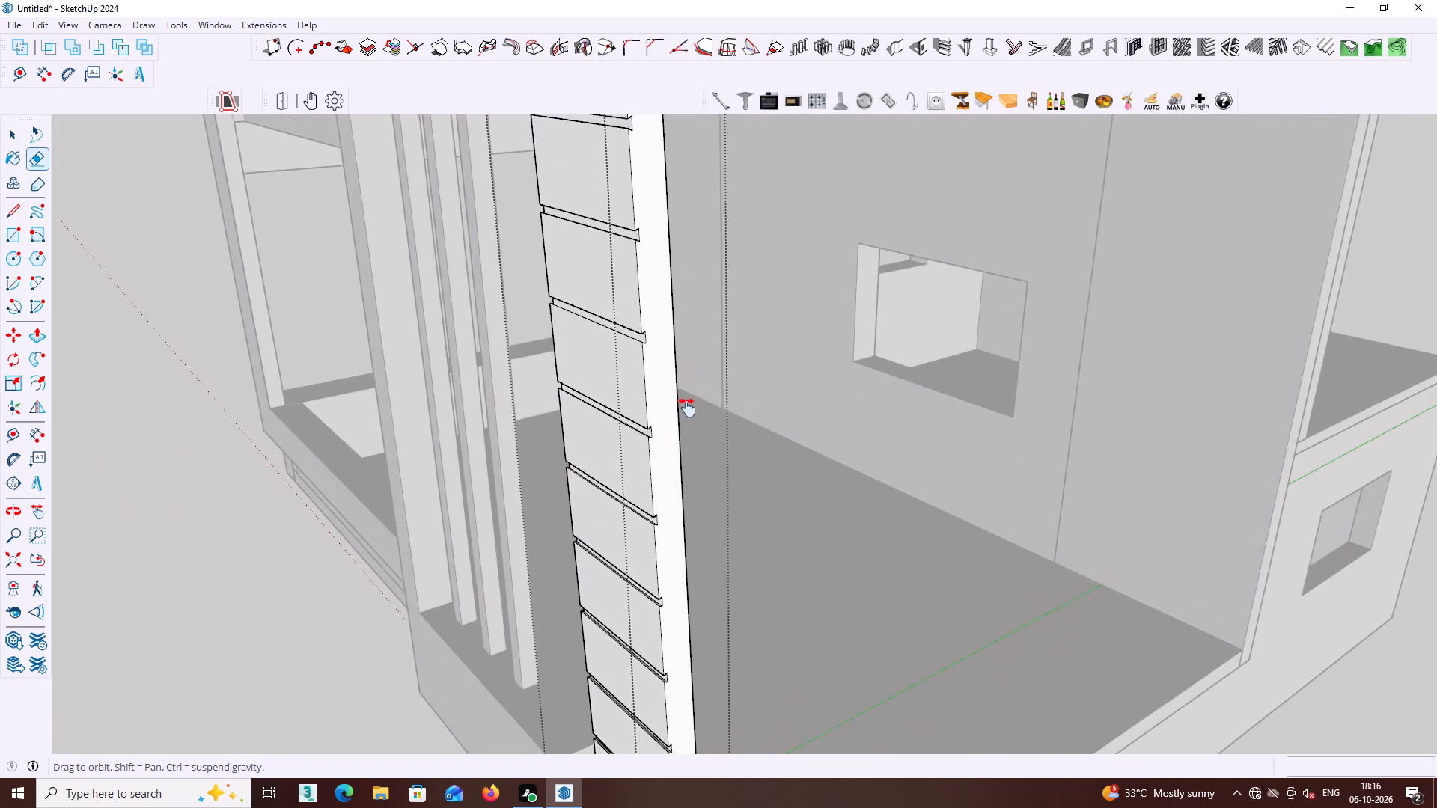
pyautogui.moveTo(687, 408); pyautogui.dragTo(736, 654, button='middle')
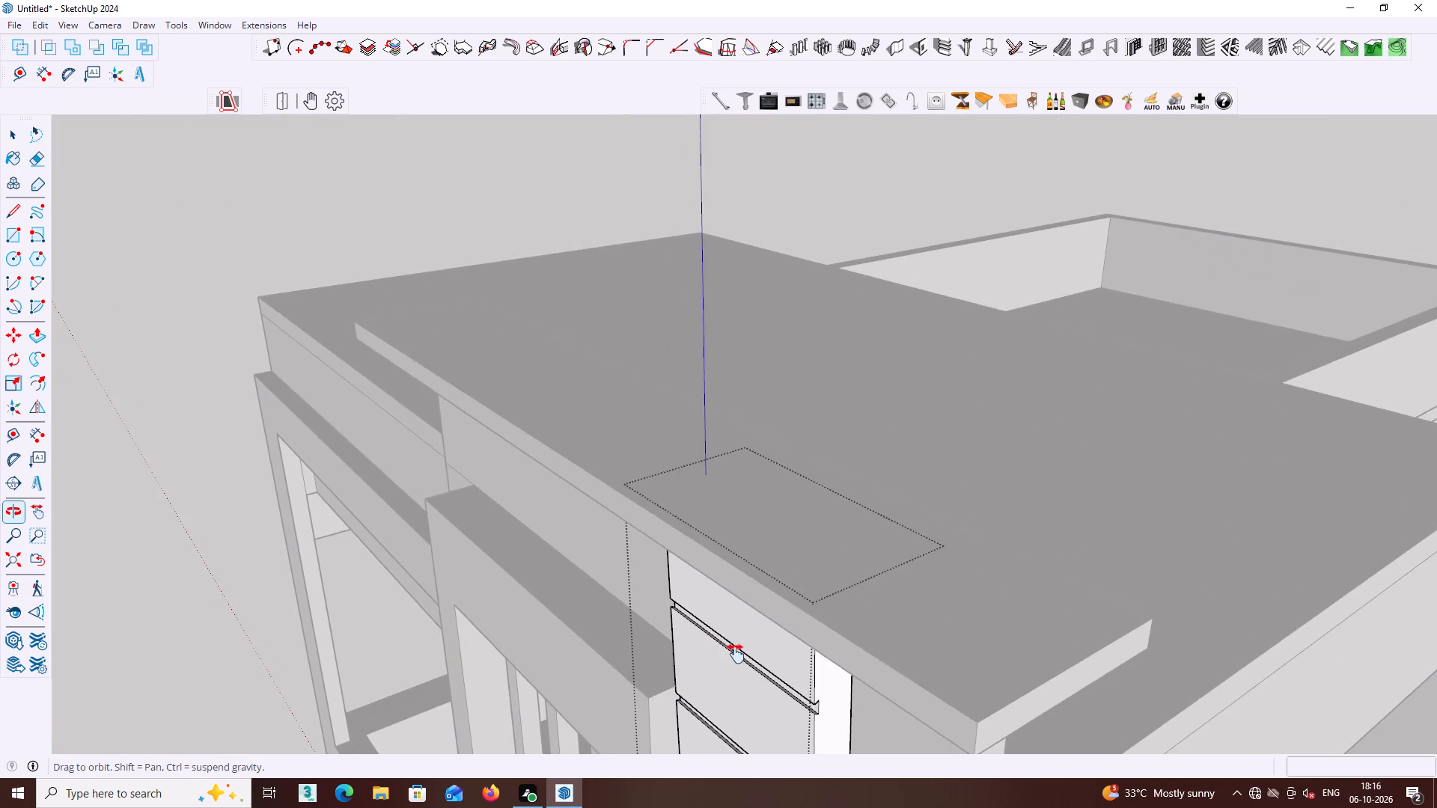
pyautogui.moveTo(736, 654); pyautogui.dragTo(707, 475, button='middle')
# Finish editing the grooved post's group and return to the whole house model.
pyautogui.press('space')
pyautogui.moveTo(693, 524); pyautogui.dragTo(696, 539, button='middle')
pyautogui.scroll(-7, 693, 524)
pyautogui.middleClick(706, 524)
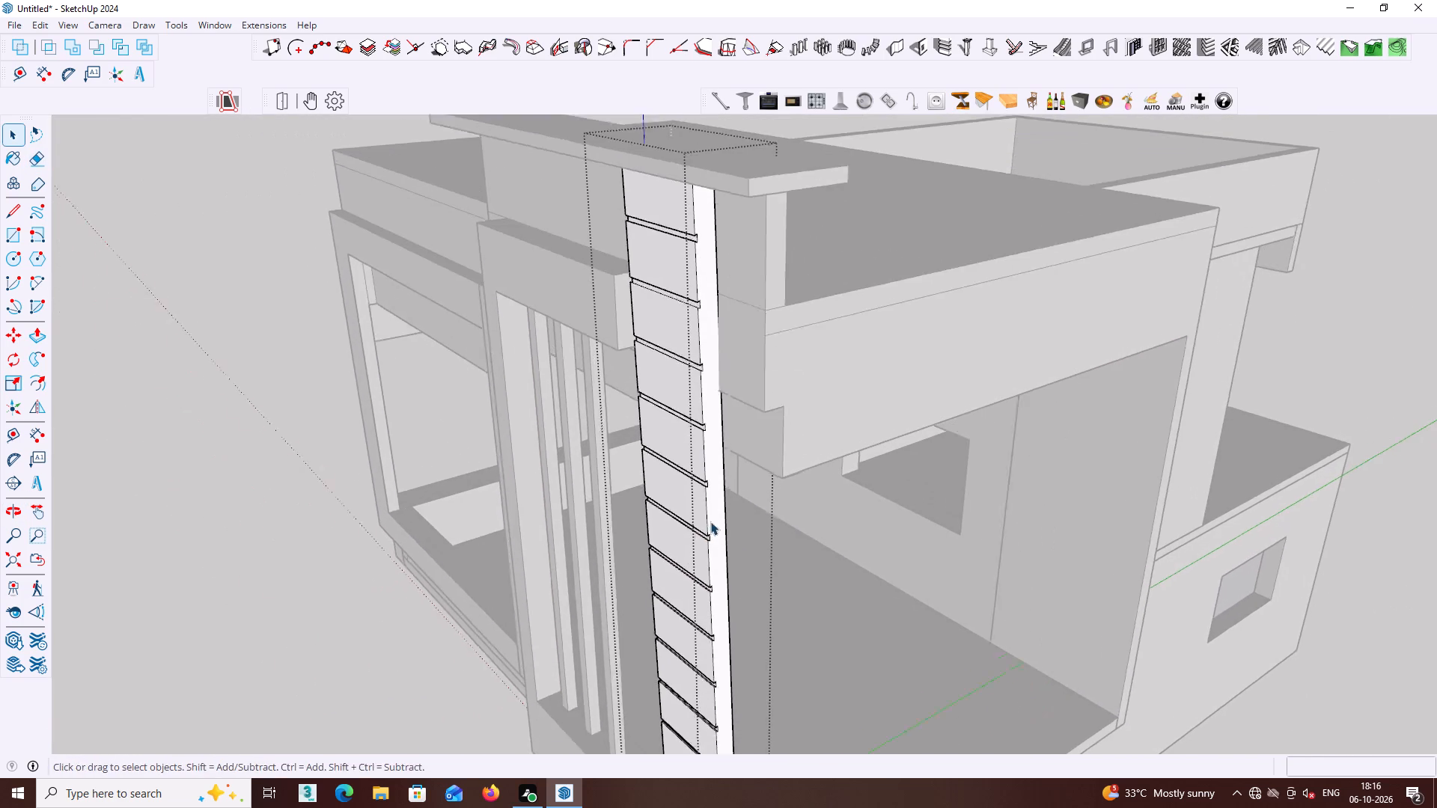
pyautogui.scroll(-7, 710, 521)
pyautogui.moveTo(760, 539); pyautogui.dragTo(765, 562, button='middle')
pyautogui.click(489, 599)
pyautogui.scroll(-1, 519, 575)
pyautogui.moveTo(635, 579); pyautogui.dragTo(874, 534, button='middle')
pyautogui.scroll(-2, 882, 535)
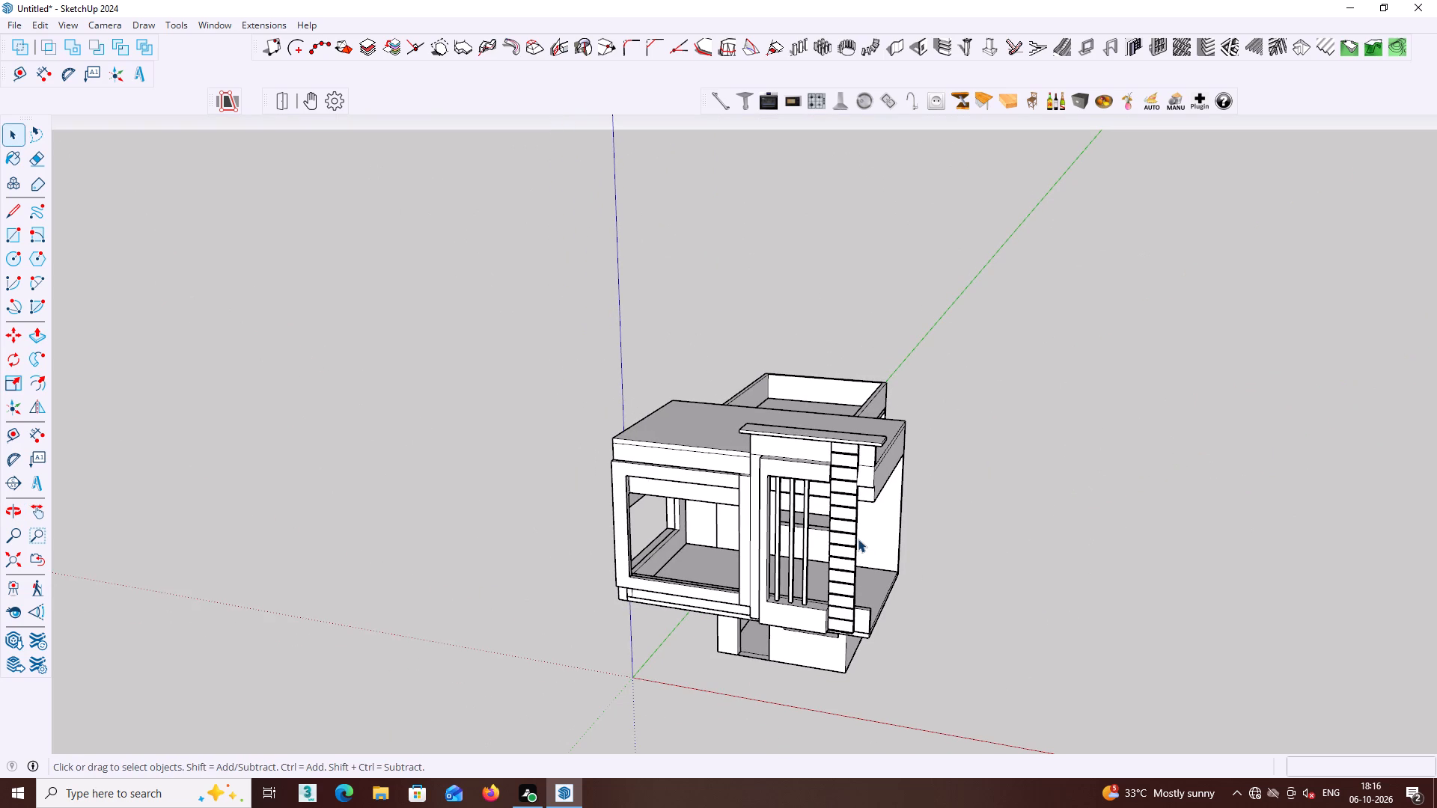
# Examine the whole house from the front and the side, including the tower, the grooved post and the roof.
pyautogui.moveTo(817, 544); pyautogui.dragTo(879, 544, button='middle')
pyautogui.moveTo(838, 533); pyautogui.dragTo(870, 529, button='middle')
pyautogui.moveTo(882, 529); pyautogui.dragTo(838, 516, button='middle')
pyautogui.keyDown('shift'); pyautogui.moveTo(771, 517); pyautogui.dragTo(829, 492, button='middle'); pyautogui.keyUp('shift')
pyautogui.moveTo(826, 493); pyautogui.dragTo(855, 490, button='middle')
pyautogui.scroll(4, 832, 429)
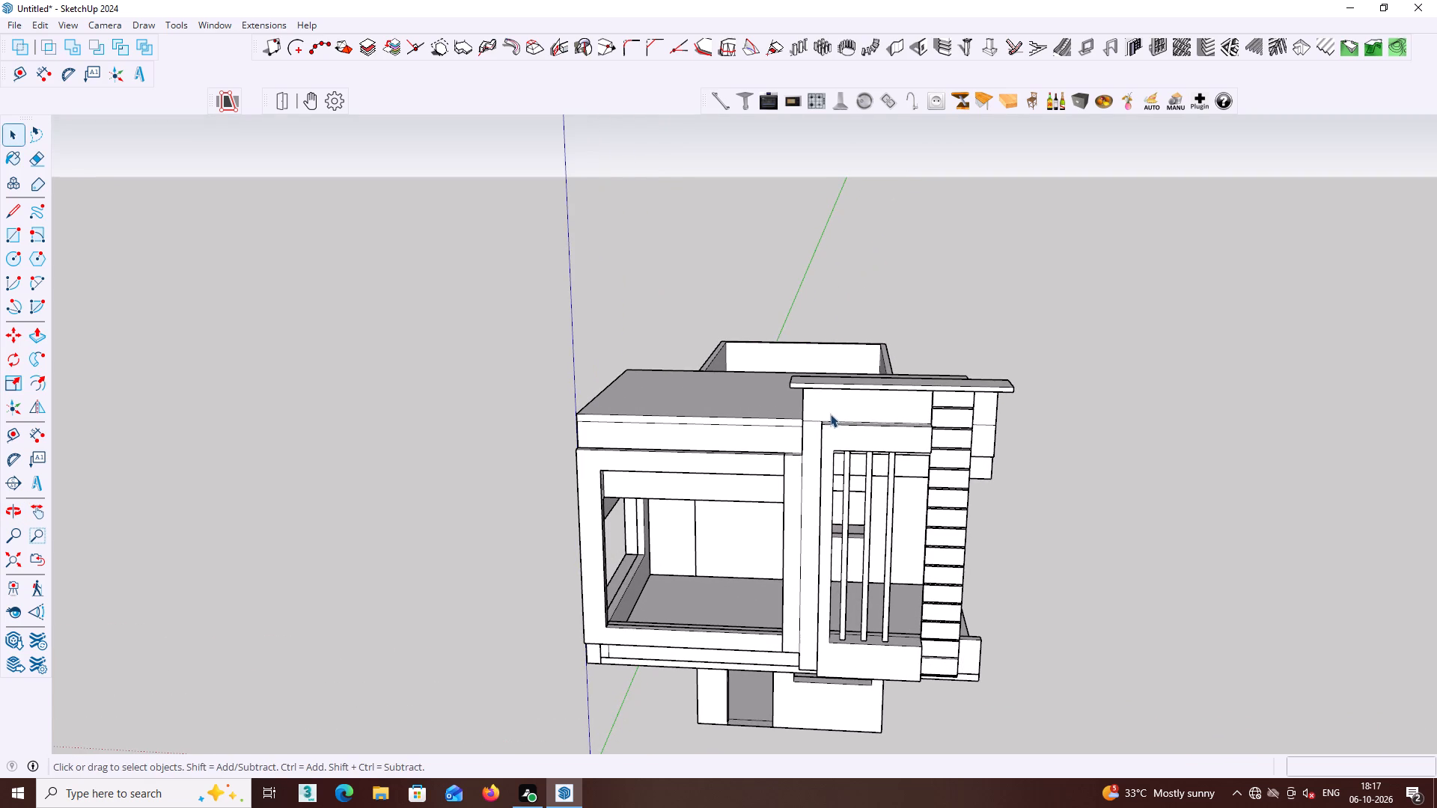
pyautogui.moveTo(794, 400); pyautogui.dragTo(956, 409, button='middle')
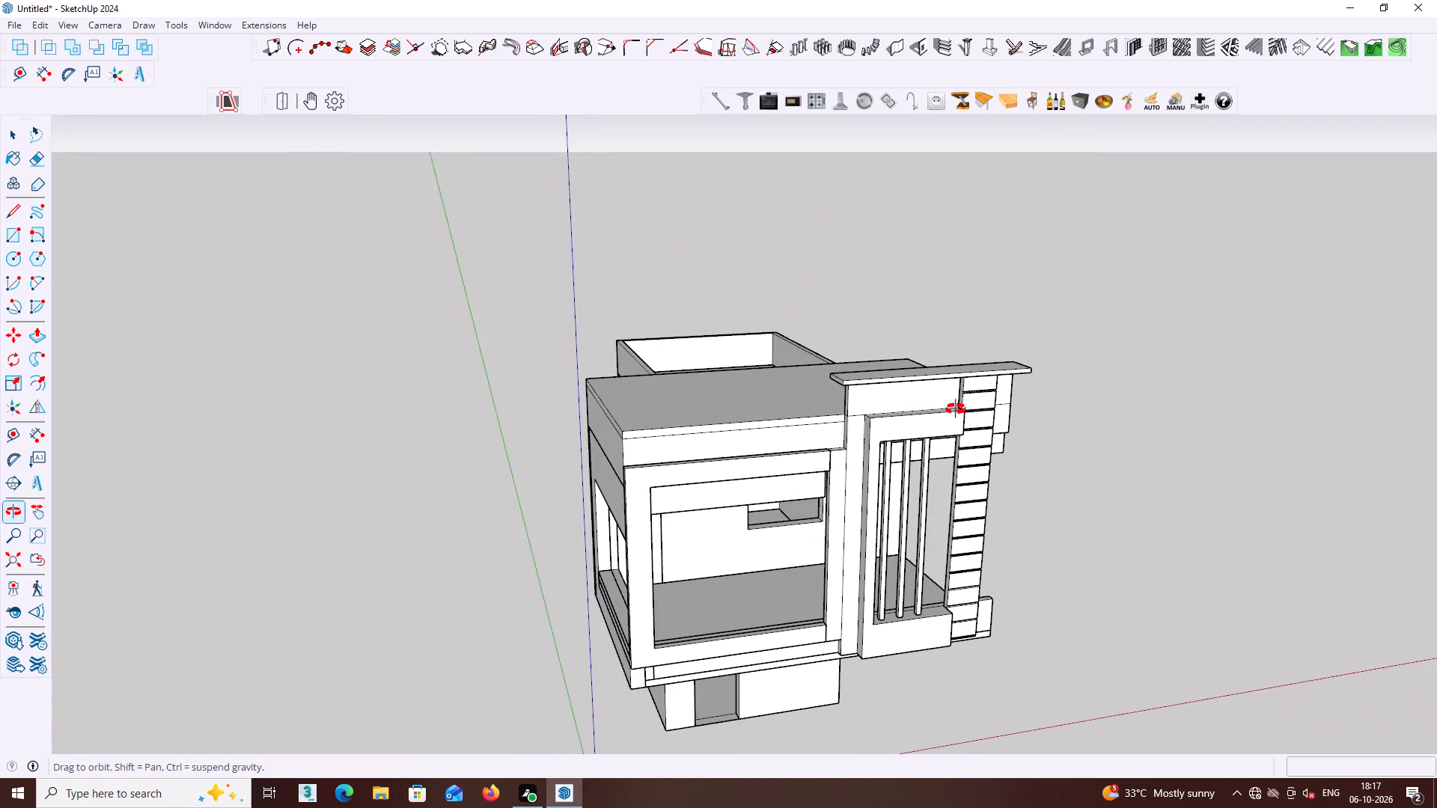
pyautogui.moveTo(956, 409); pyautogui.dragTo(796, 403, button='middle')
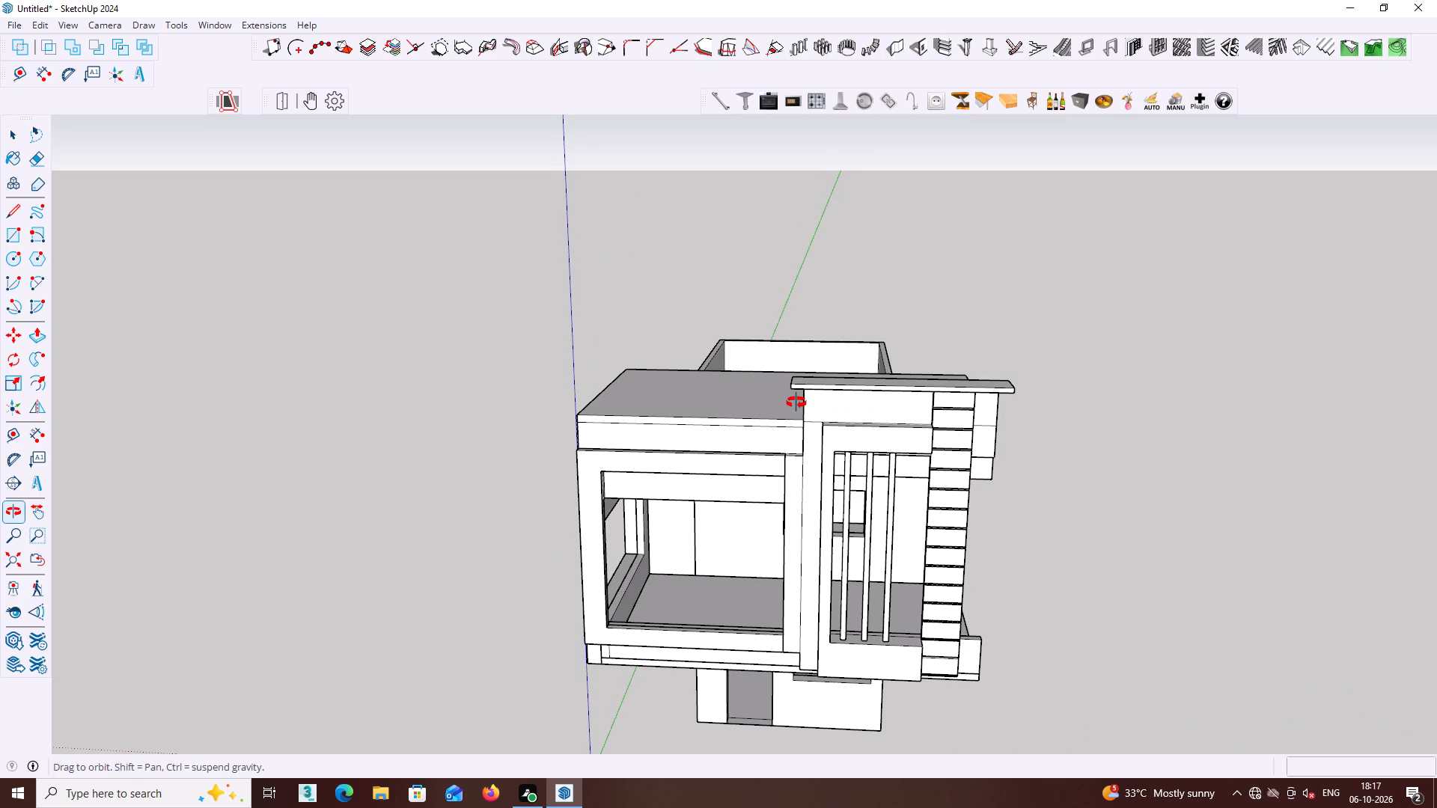
pyautogui.moveTo(796, 403); pyautogui.dragTo(936, 405, button='middle')
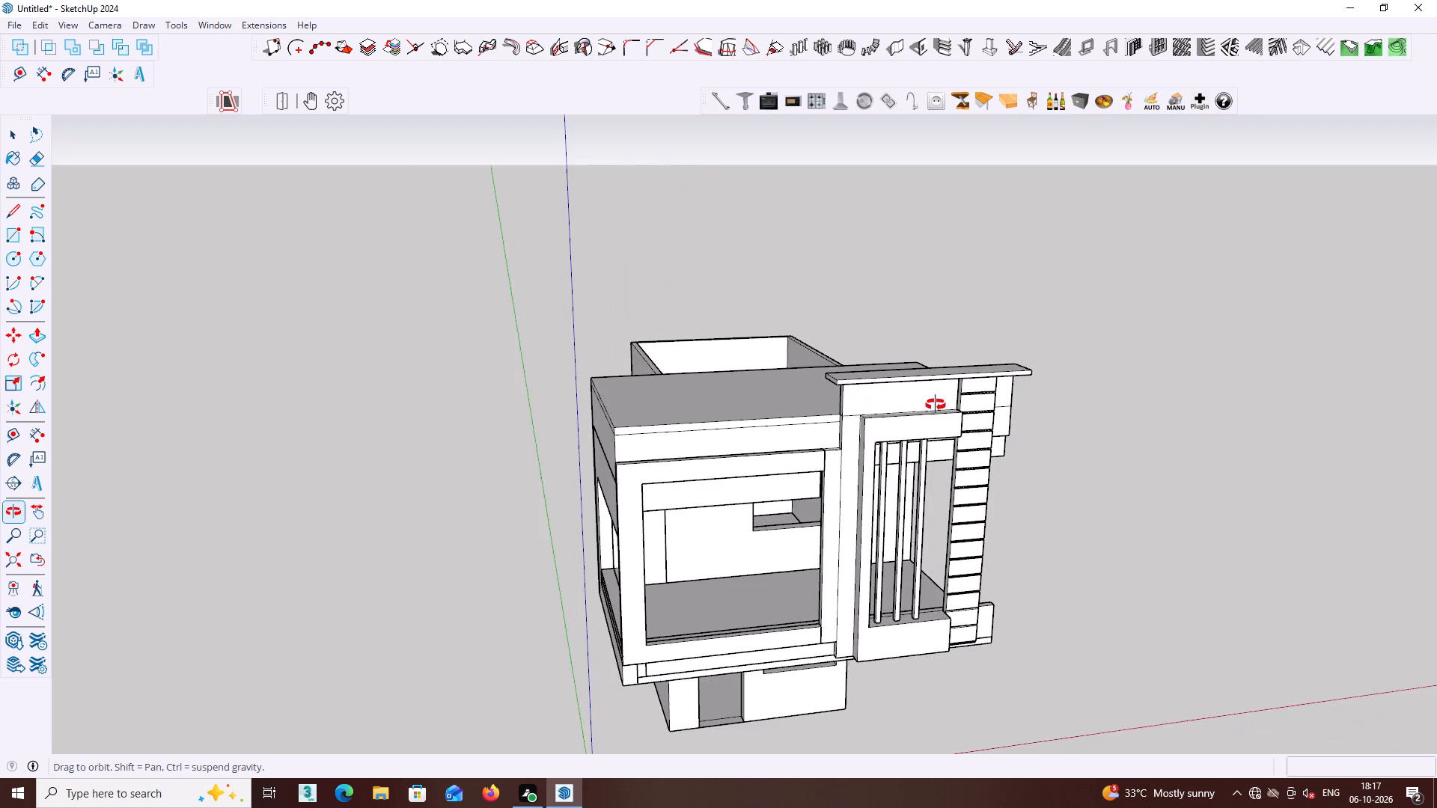
pyautogui.moveTo(936, 405); pyautogui.dragTo(1284, 369, button='middle')
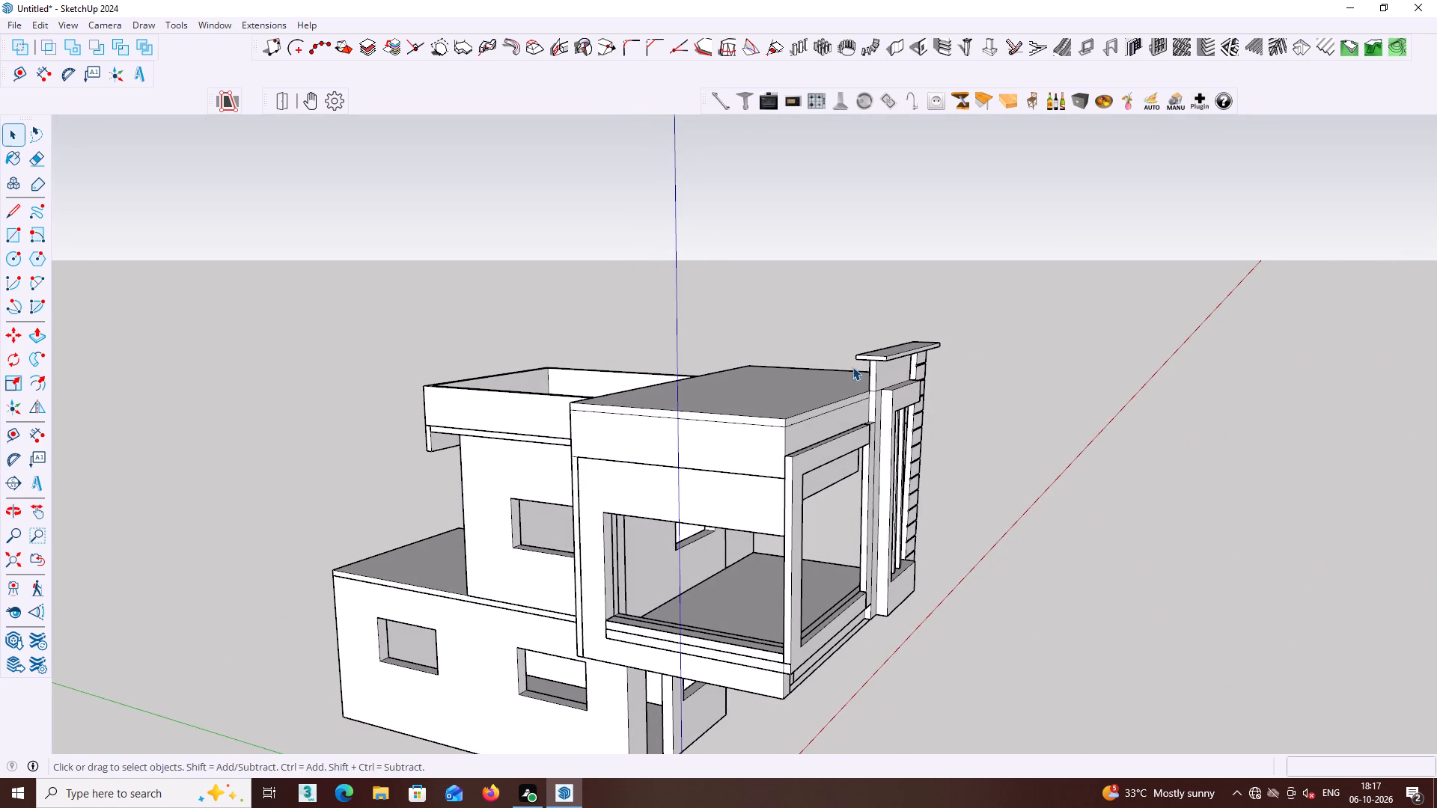
pyautogui.moveTo(858, 367); pyautogui.dragTo(1005, 346, button='middle')
pyautogui.moveTo(933, 350); pyautogui.dragTo(887, 357, button='middle')
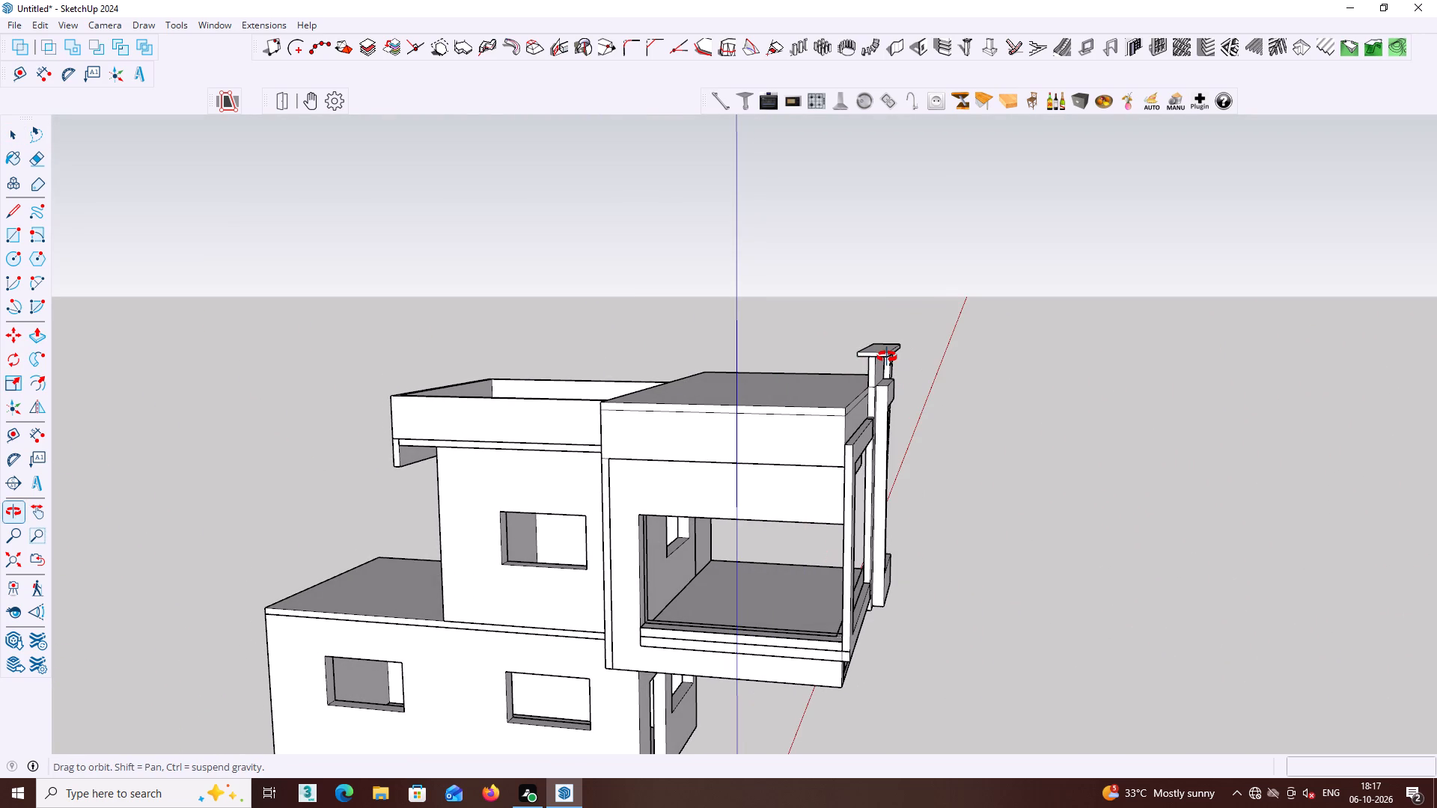
pyautogui.moveTo(887, 357); pyautogui.dragTo(579, 403, button='middle')
pyautogui.scroll(-2, 656, 421)
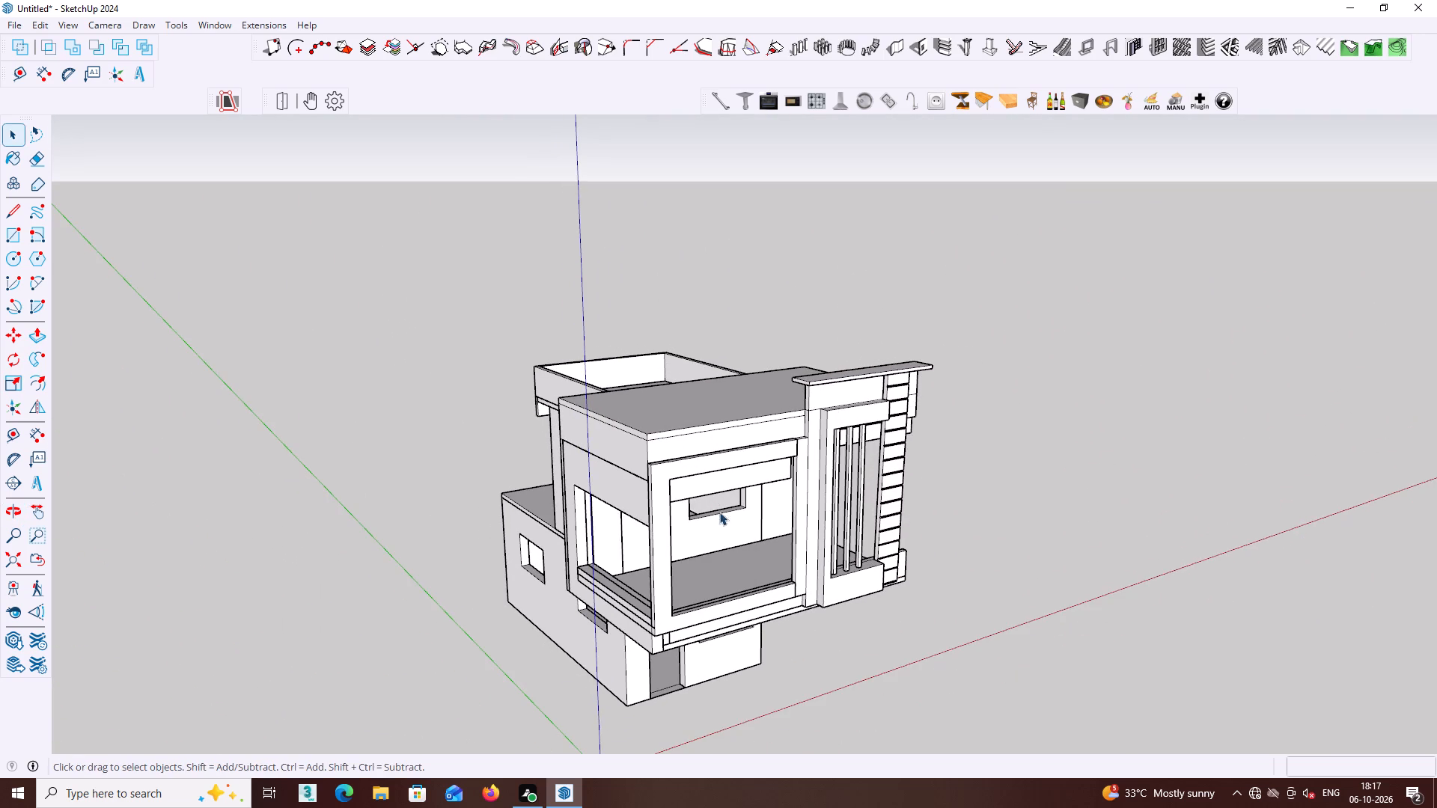
# Thicken the ground-floor slab downward by pulling its underside face 4.5", and leave its group.
pyautogui.moveTo(720, 512); pyautogui.dragTo(685, 440, button='middle')
pyautogui.moveTo(688, 498); pyautogui.dragTo(649, 356, button='middle')
pyautogui.moveTo(602, 587); pyautogui.dragTo(603, 492, button='middle')
pyautogui.keyDown('shift'); pyautogui.moveTo(629, 564); pyautogui.dragTo(630, 397, button='middle'); pyautogui.keyUp('shift')
pyautogui.moveTo(613, 501); pyautogui.dragTo(606, 375, button='middle')
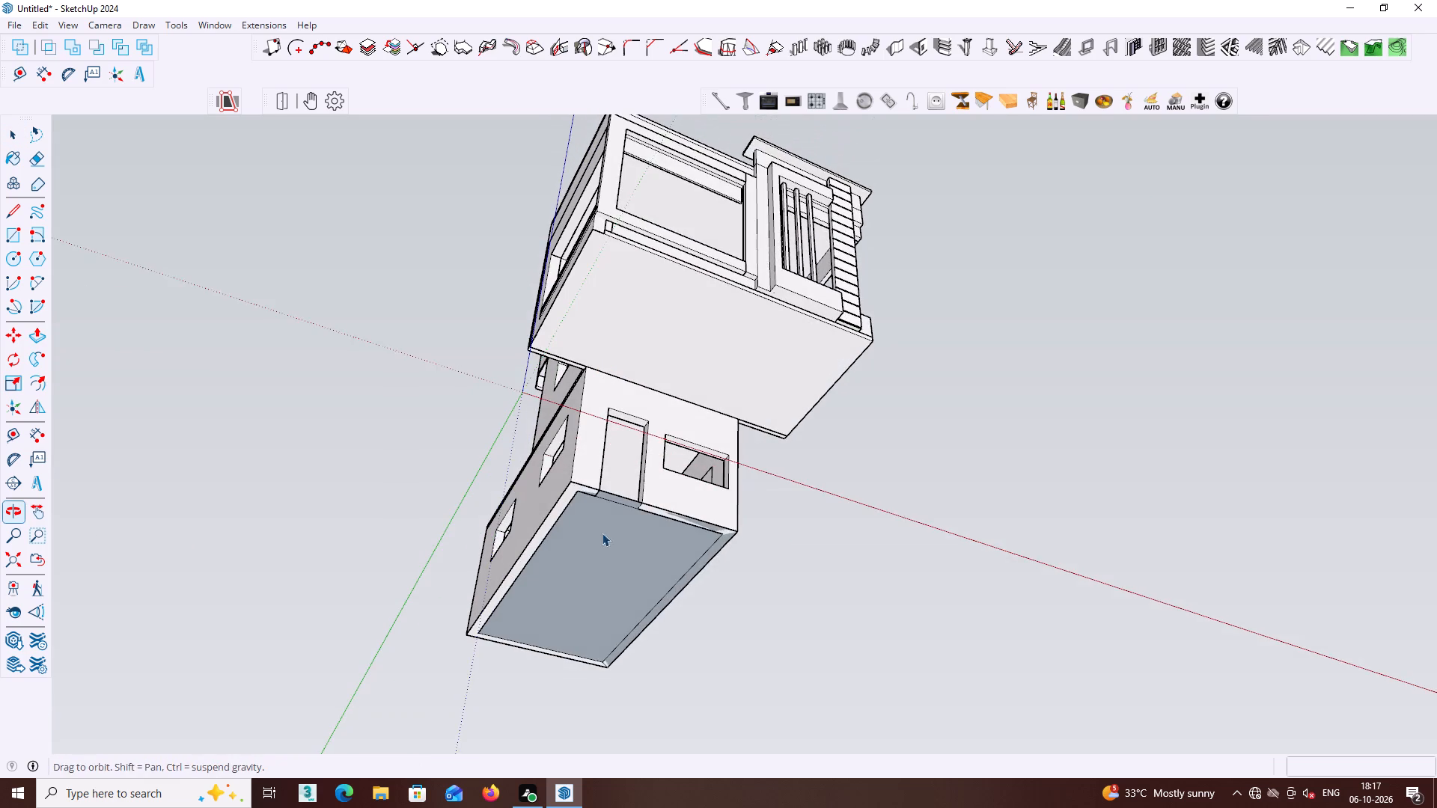
pyautogui.scroll(1, 595, 530)
pyautogui.click(579, 569)
pyautogui.press('p')
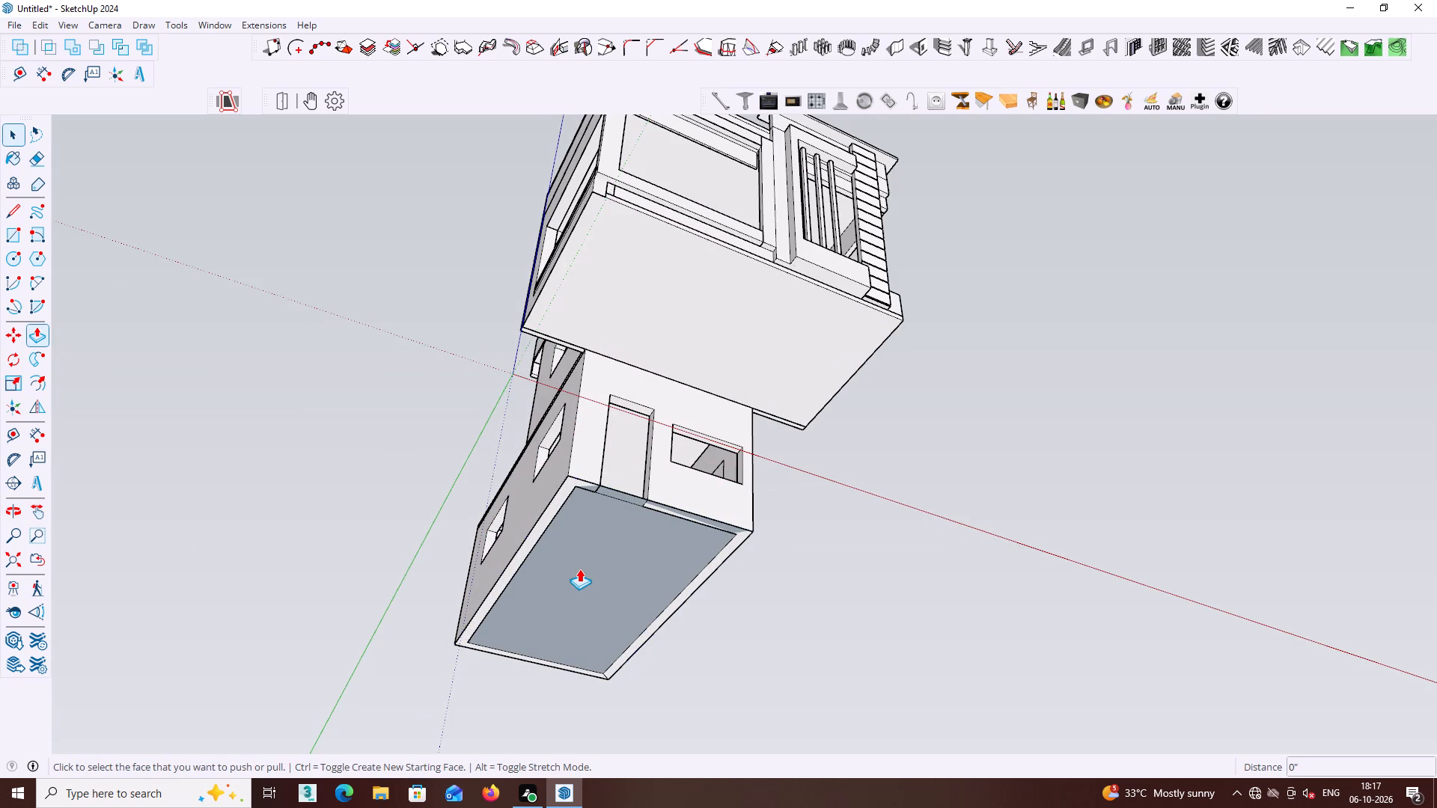
pyautogui.click(579, 569)
pyautogui.press('space')
pyautogui.tripleClick(586, 578)
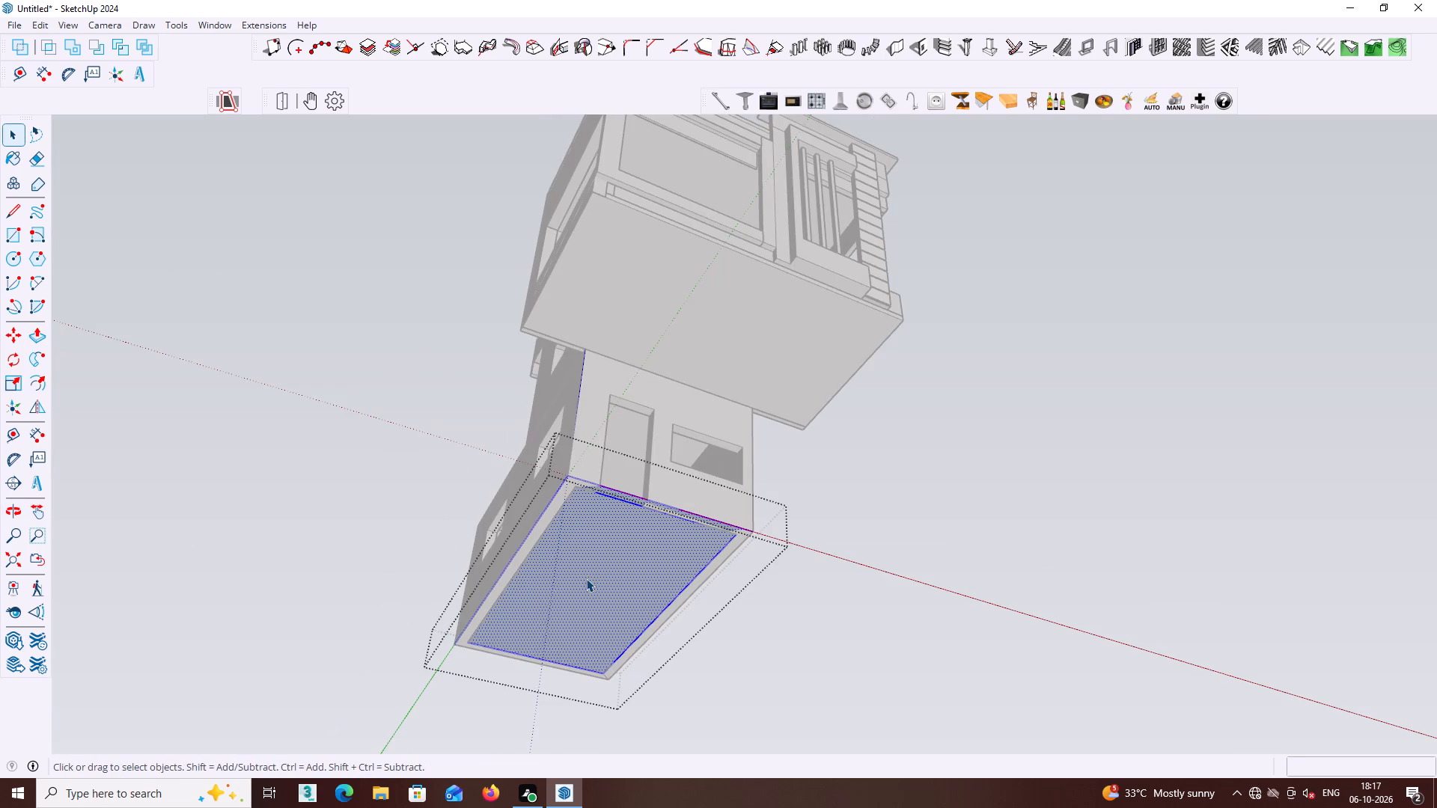
pyautogui.press('p')
pyautogui.click(586, 578)
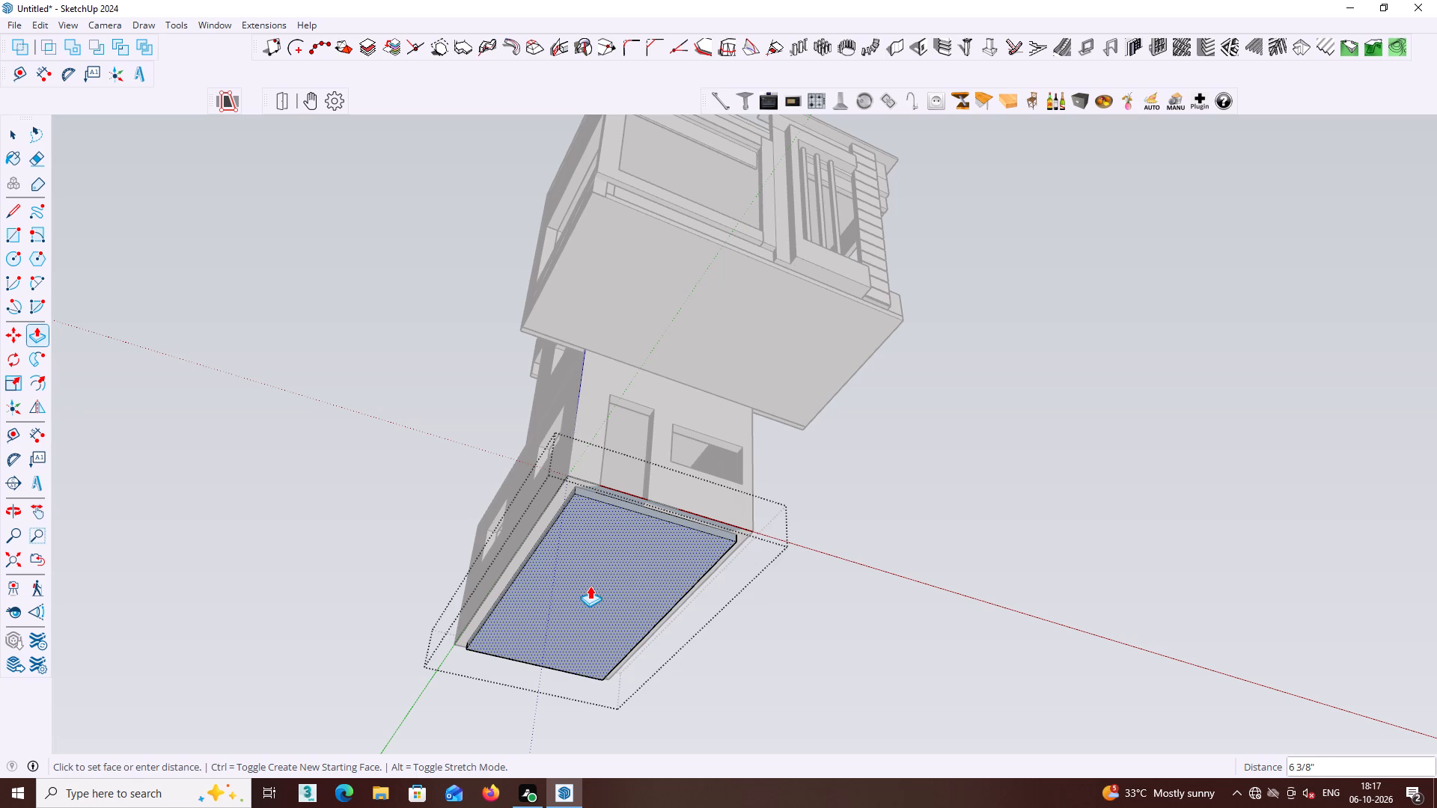
pyautogui.write('4.5')
pyautogui.press('Return')
pyautogui.press('space')
pyautogui.click(1118, 573)
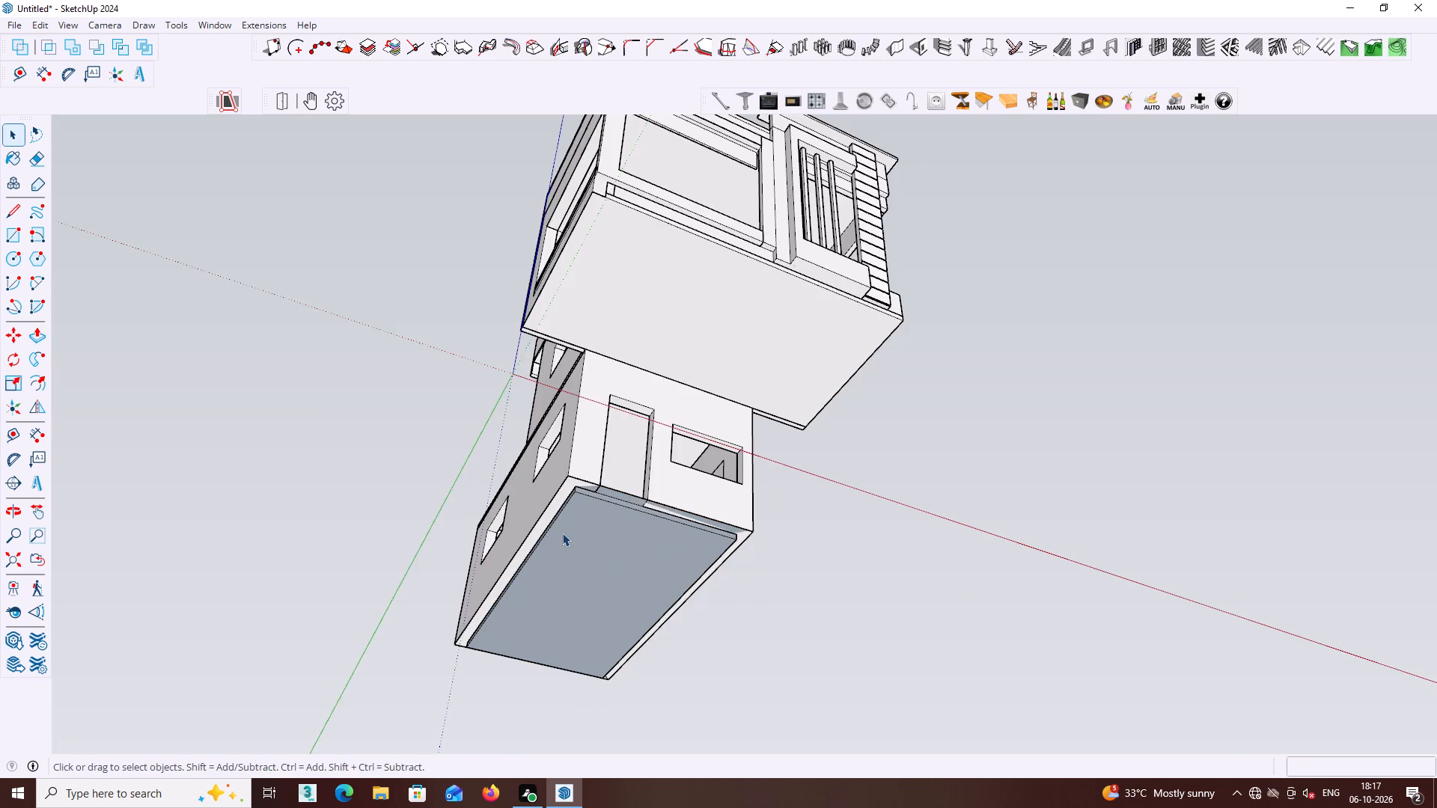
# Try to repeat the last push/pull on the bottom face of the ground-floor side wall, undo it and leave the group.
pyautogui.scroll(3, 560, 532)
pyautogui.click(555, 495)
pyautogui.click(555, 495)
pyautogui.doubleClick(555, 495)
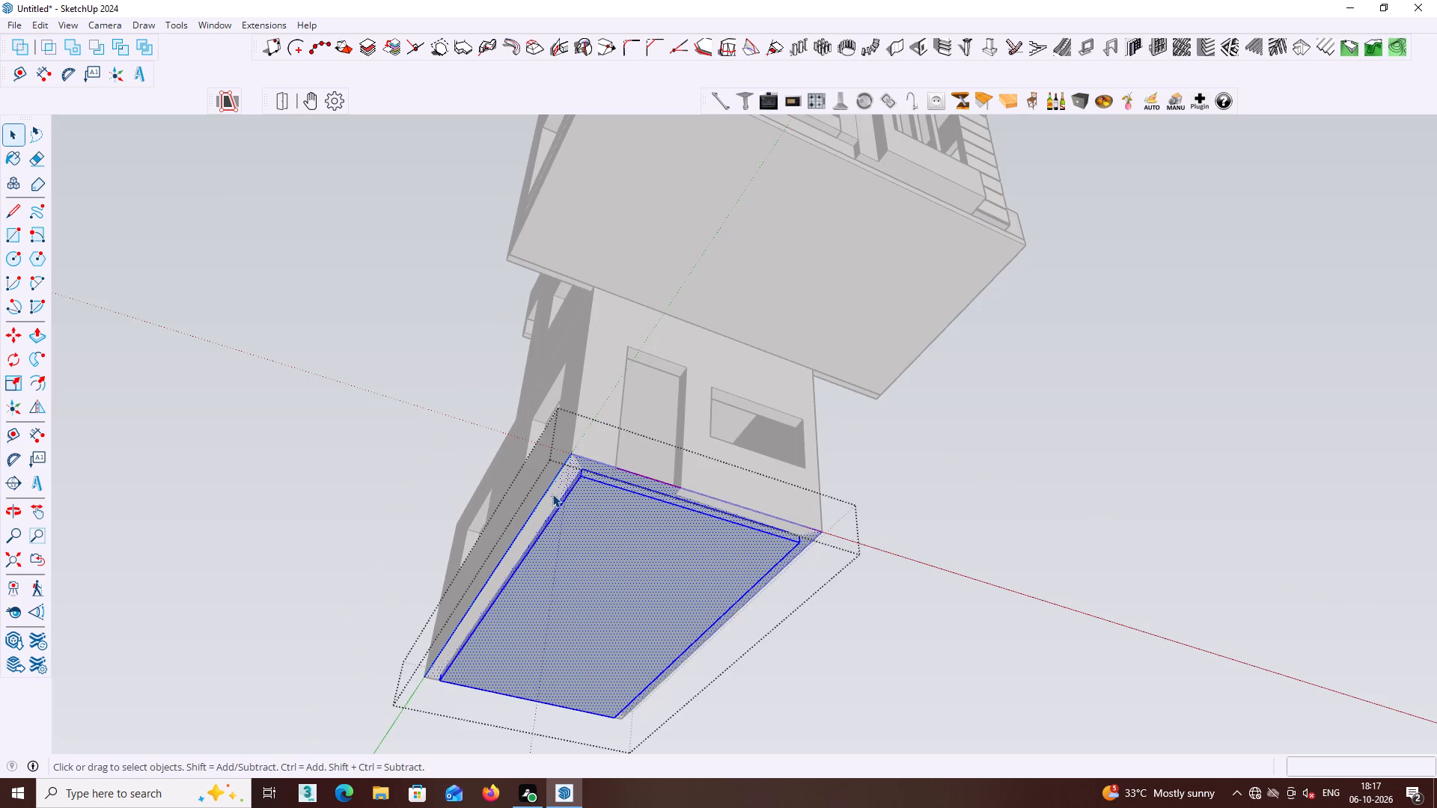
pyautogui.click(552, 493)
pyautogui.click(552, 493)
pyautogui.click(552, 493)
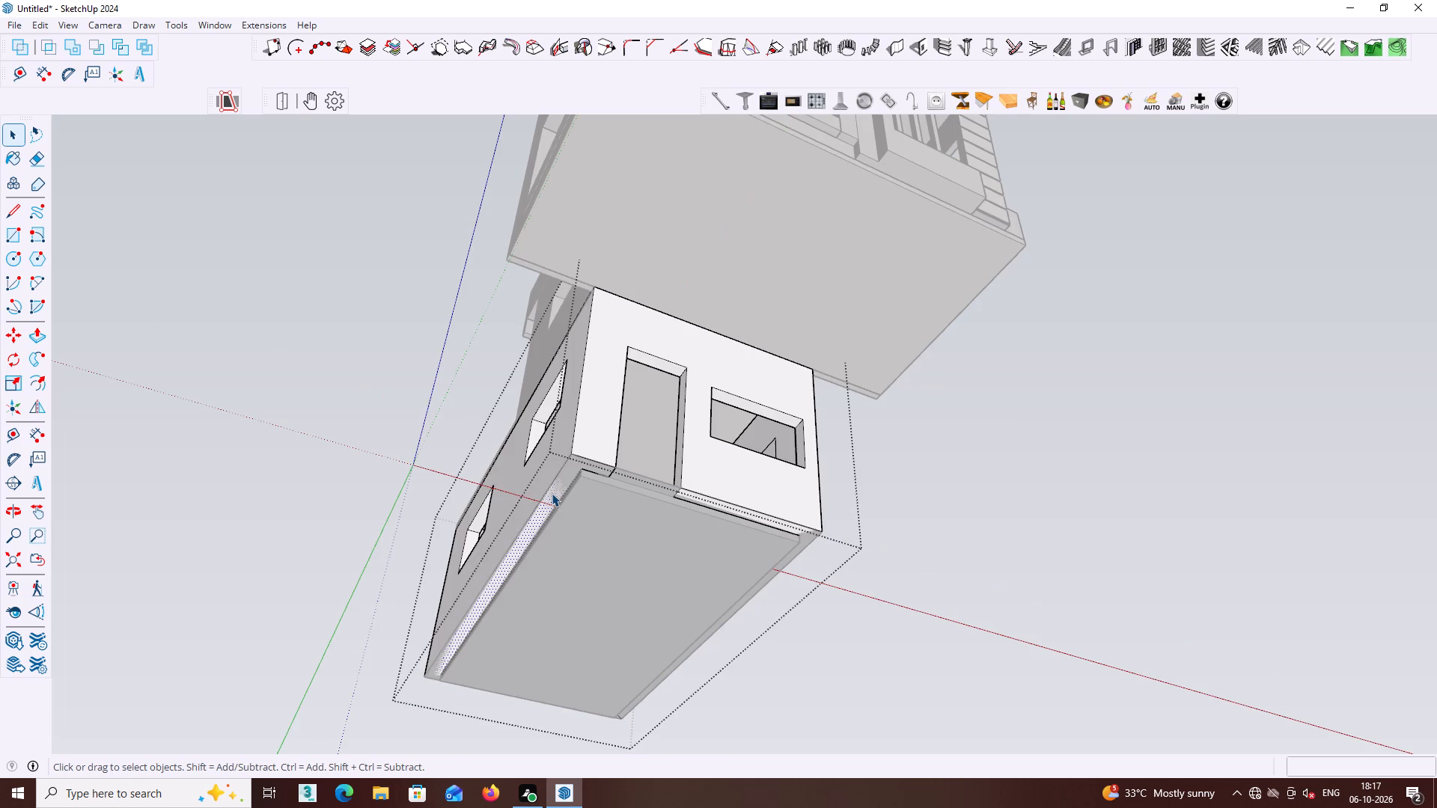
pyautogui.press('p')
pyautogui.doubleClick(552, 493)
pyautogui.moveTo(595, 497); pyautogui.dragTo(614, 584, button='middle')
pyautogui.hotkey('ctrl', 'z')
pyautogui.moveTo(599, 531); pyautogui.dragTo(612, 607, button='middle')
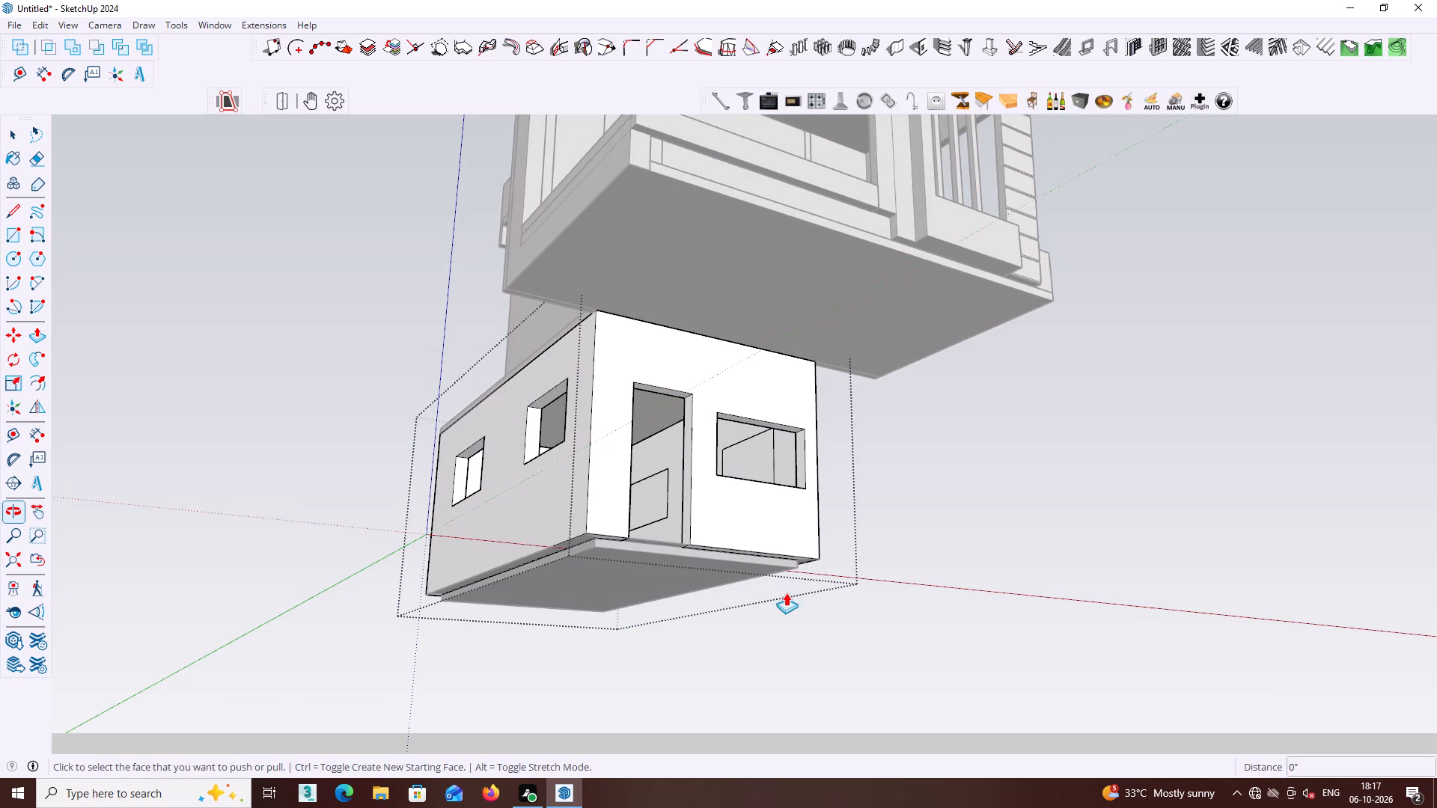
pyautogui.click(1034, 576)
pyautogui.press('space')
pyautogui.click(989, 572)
# Open the ground-floor walls and pull the bottom face of the strip from the door's corner side down 4 1/2" to the slab's underside.
pyautogui.scroll(1, 611, 551)
pyautogui.moveTo(608, 553); pyautogui.dragTo(561, 541, button='middle')
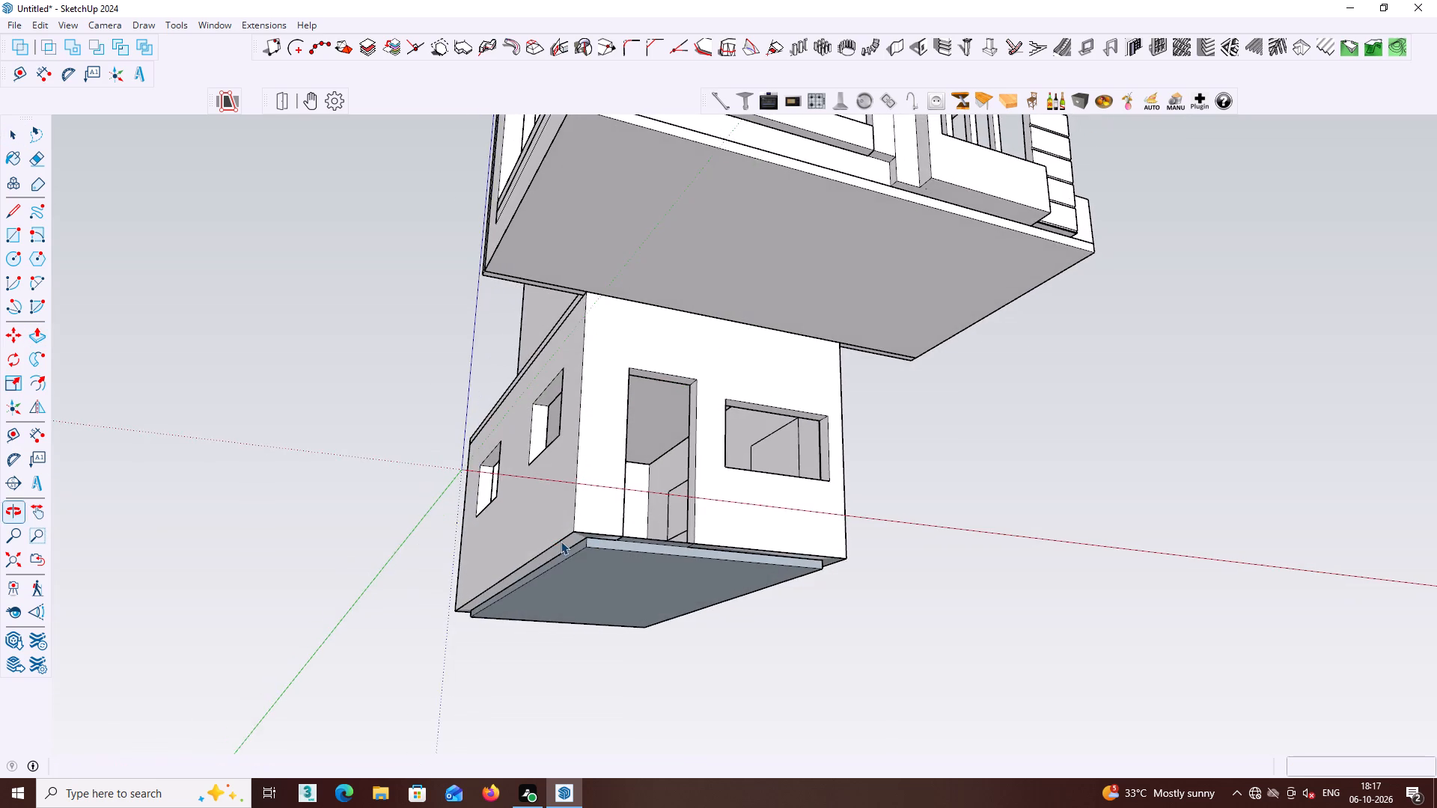
pyautogui.moveTo(565, 541); pyautogui.dragTo(503, 677, button='middle')
pyautogui.moveTo(625, 588); pyautogui.dragTo(528, 440, button='middle')
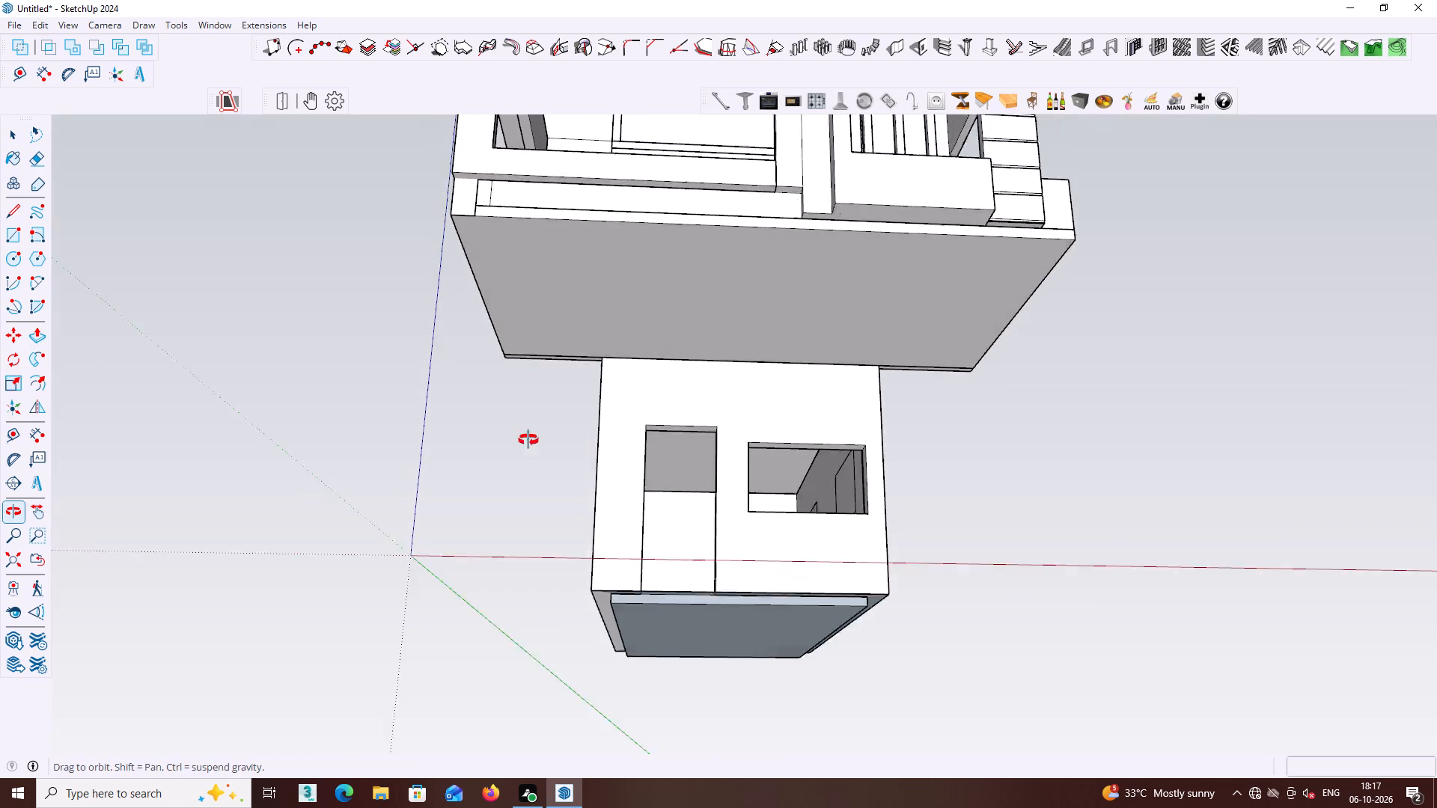
pyautogui.moveTo(528, 440); pyautogui.dragTo(523, 420, button='middle')
pyautogui.moveTo(555, 422); pyautogui.dragTo(561, 369, button='middle')
pyautogui.scroll(5, 618, 560)
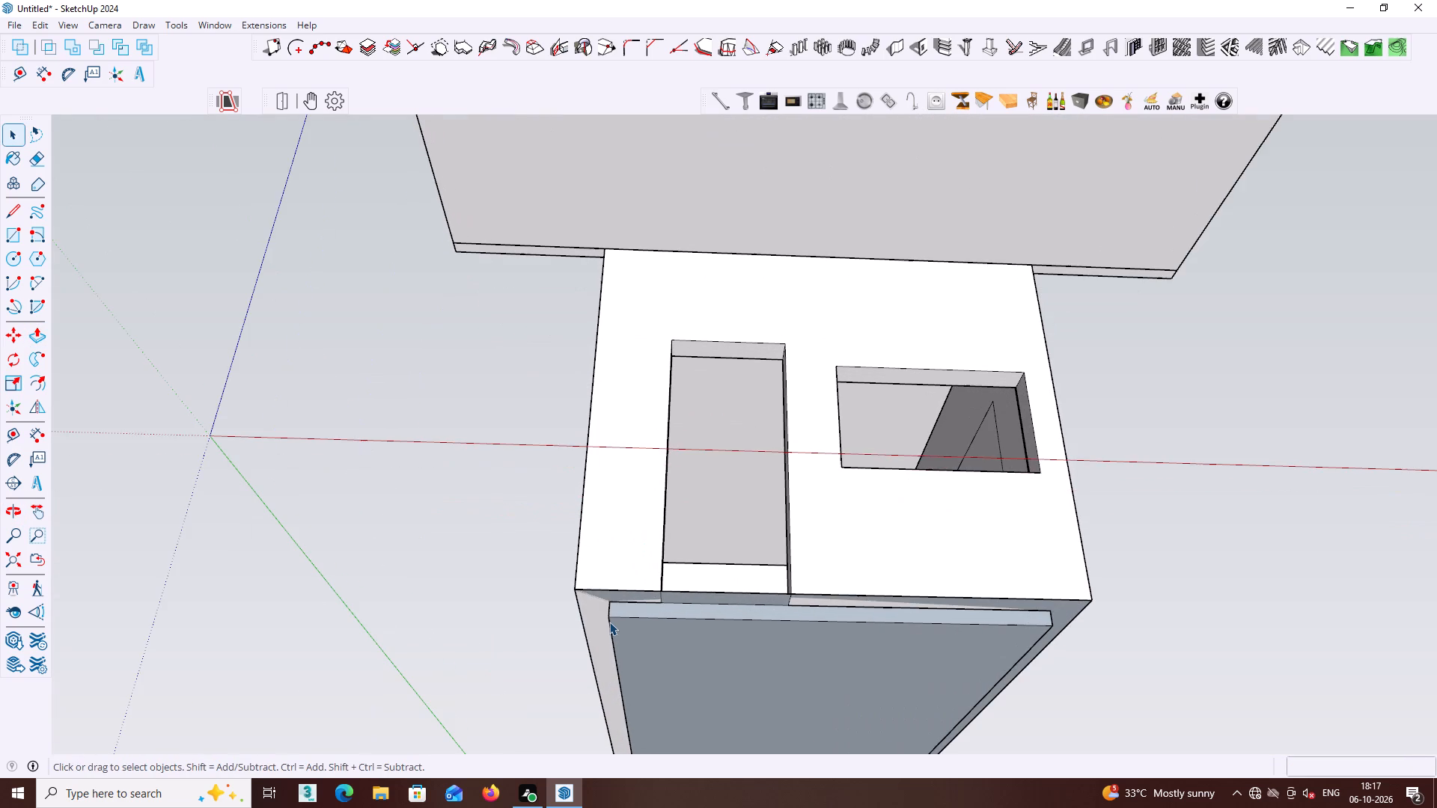
pyautogui.click(597, 612)
pyautogui.click(597, 598)
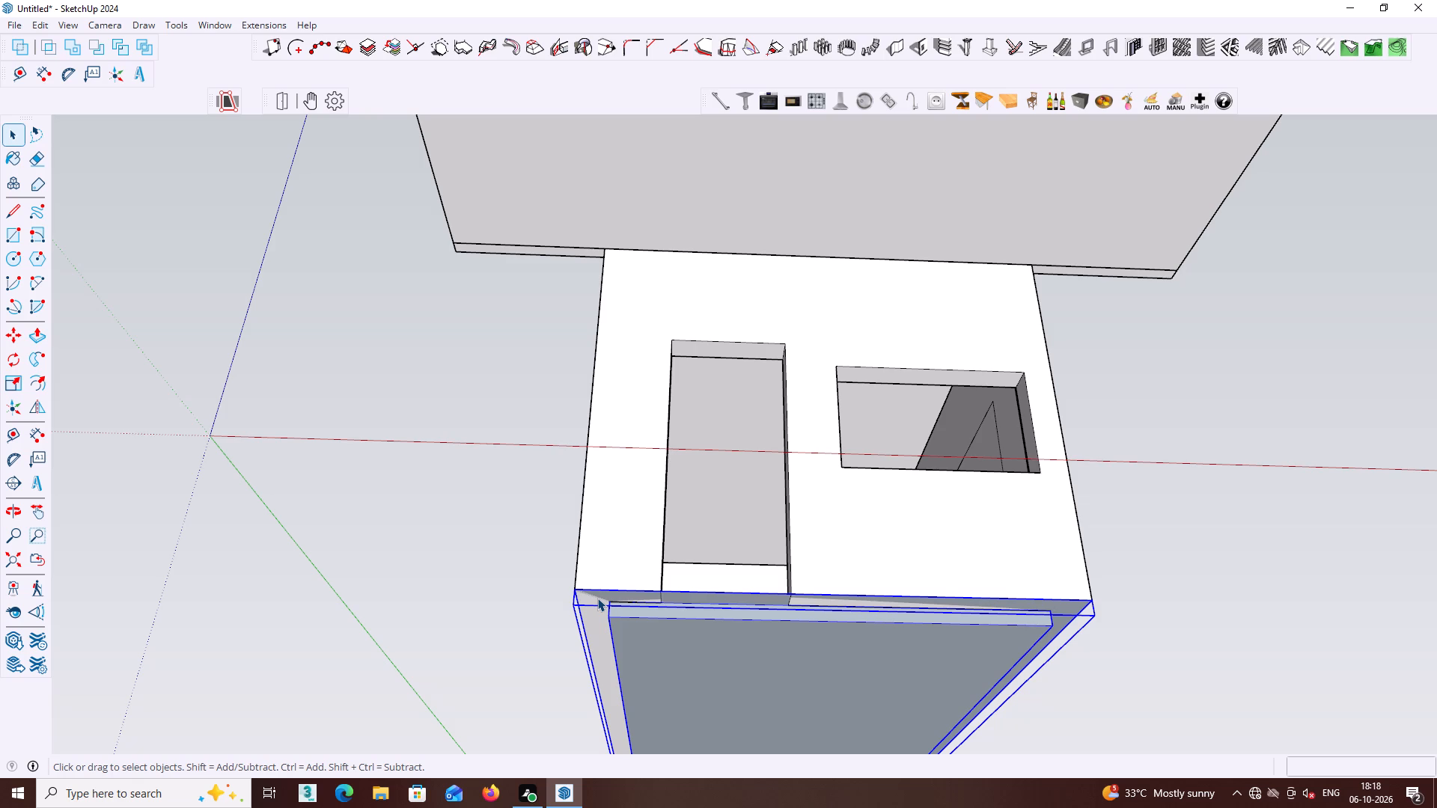
pyautogui.tripleClick(597, 598)
pyautogui.tripleClick(594, 599)
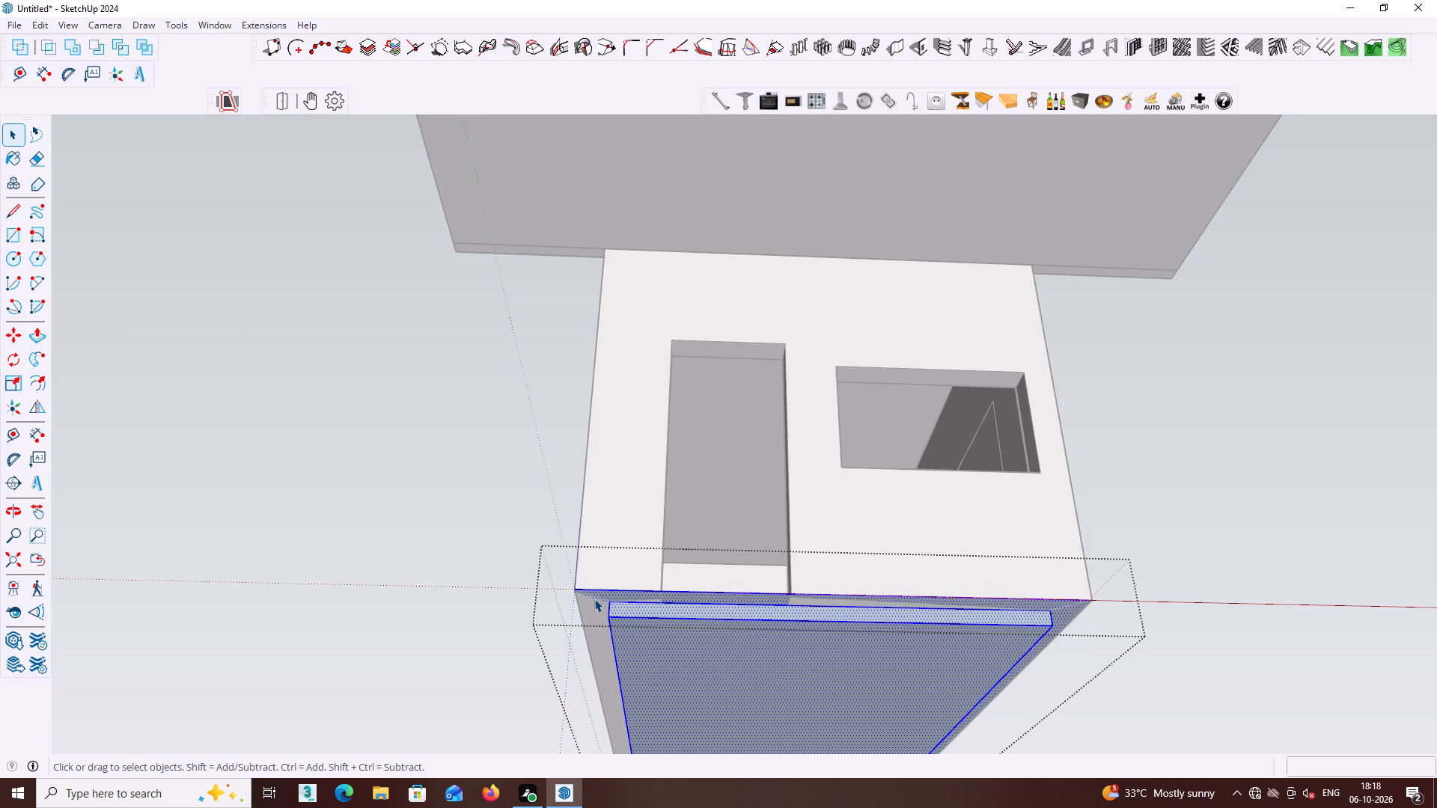
pyautogui.click(594, 602)
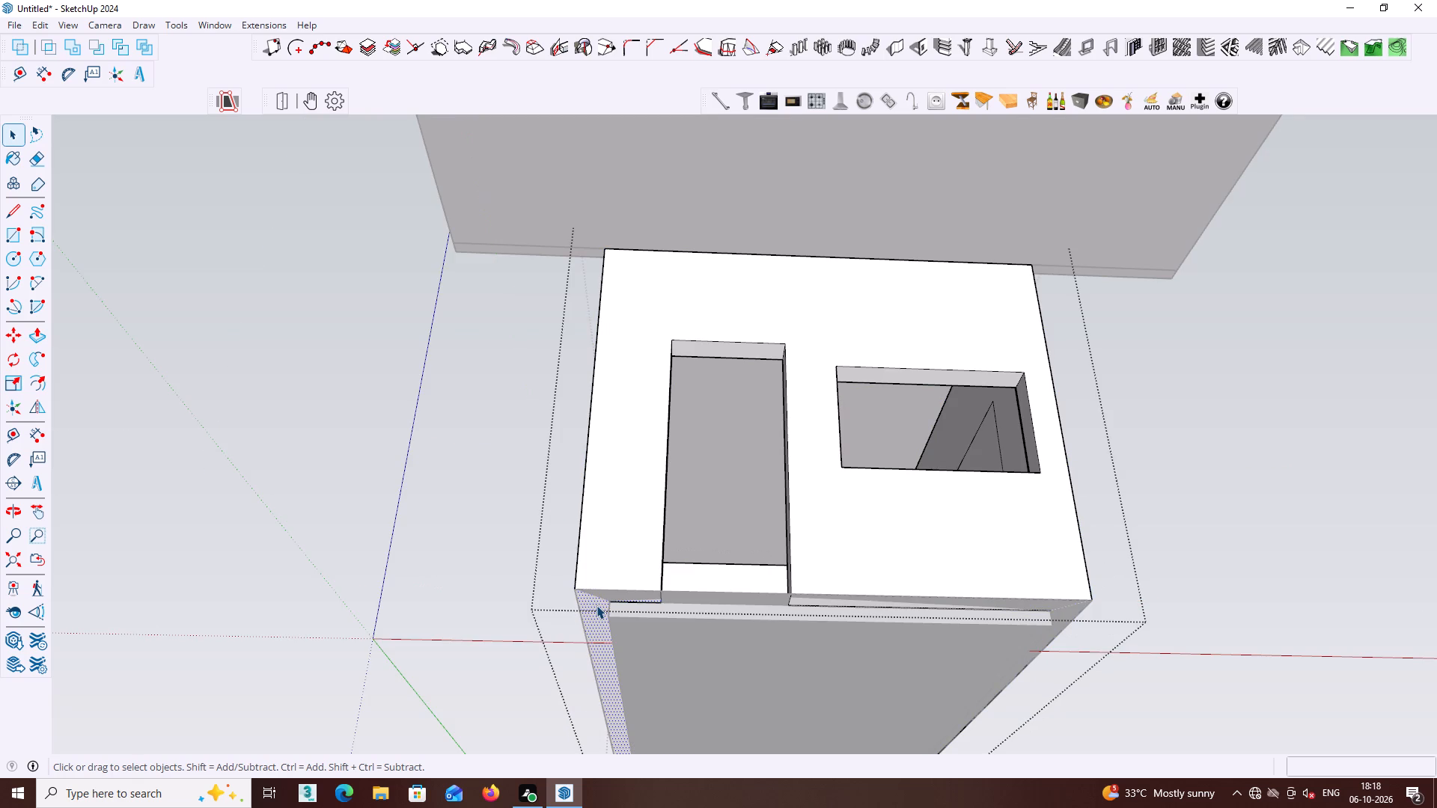
pyautogui.press('p')
pyautogui.click(597, 605)
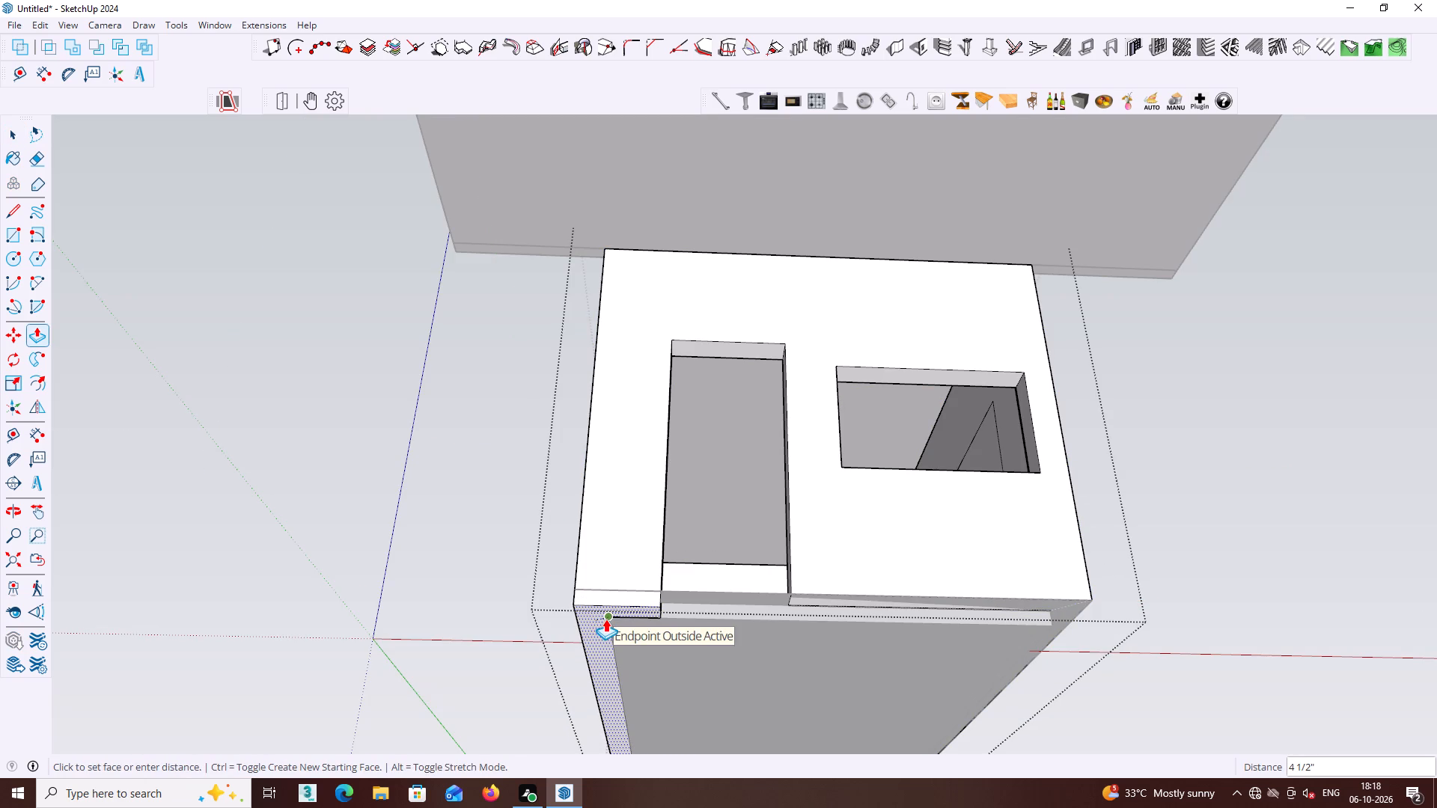
pyautogui.click(605, 619)
pyautogui.press('space')
# Pull the bottom face of the other wall strip, starting under the front window, down 4 1/2" to the slab's underside, and leave the group.
pyautogui.click(817, 600)
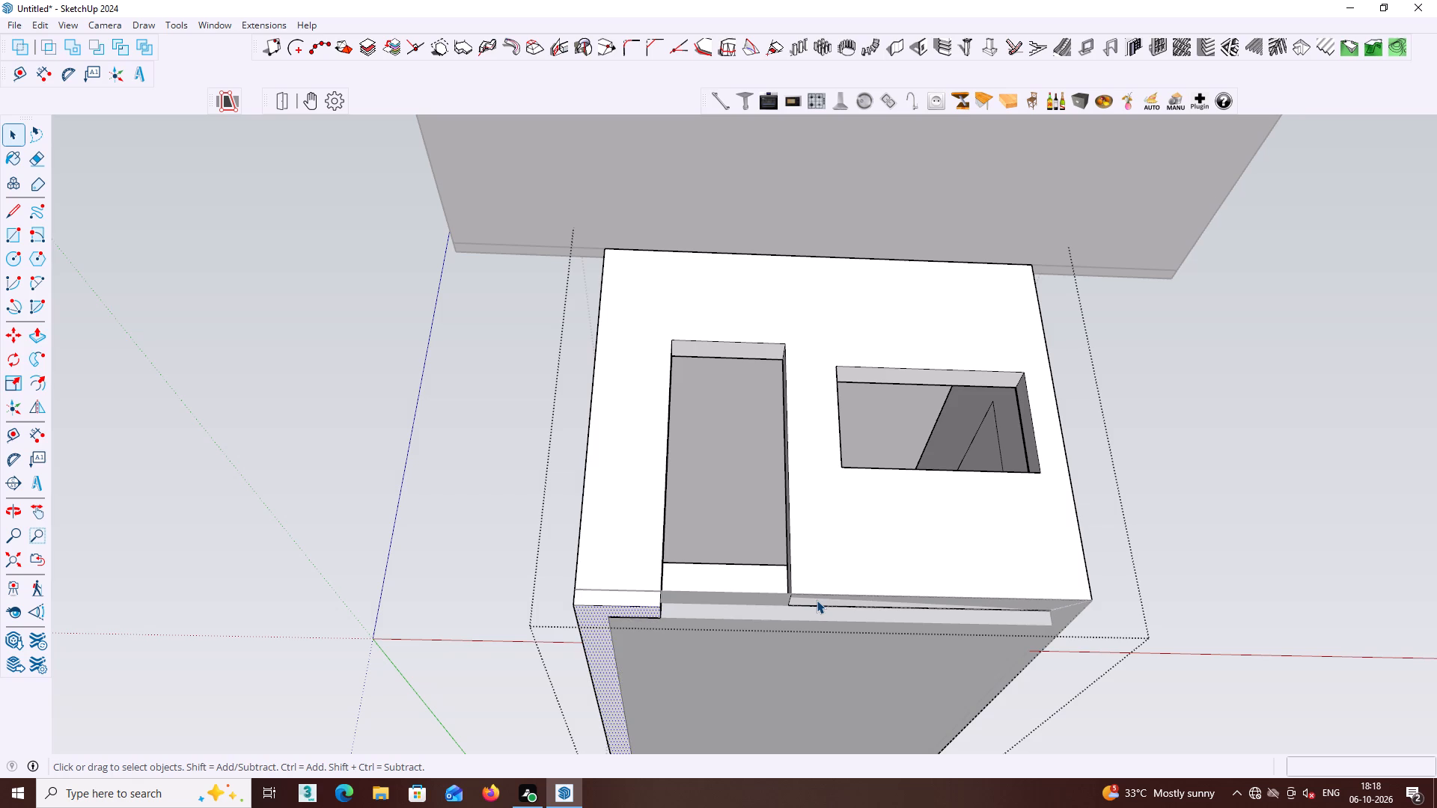
pyautogui.press('p')
pyautogui.click(817, 600)
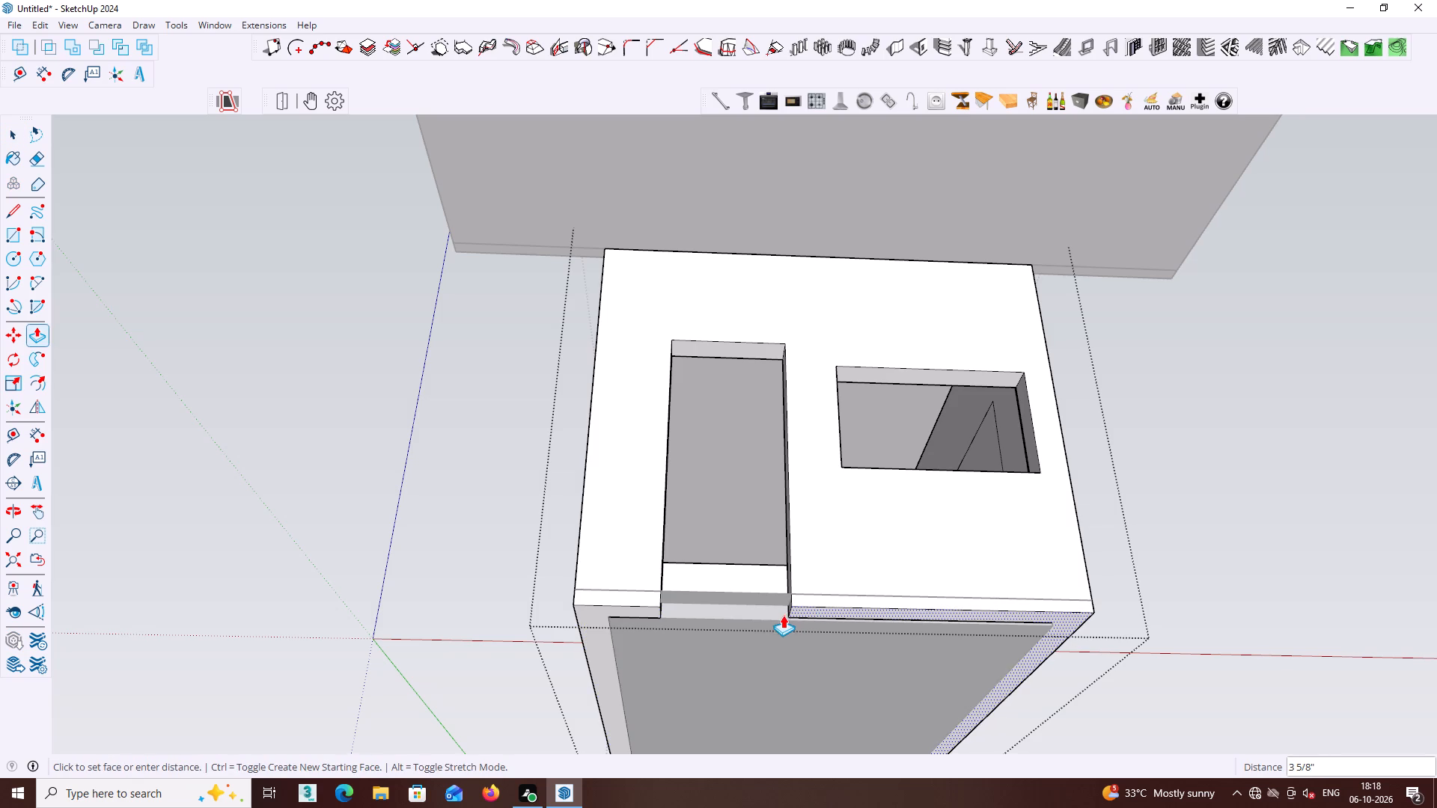
pyautogui.click(788, 617)
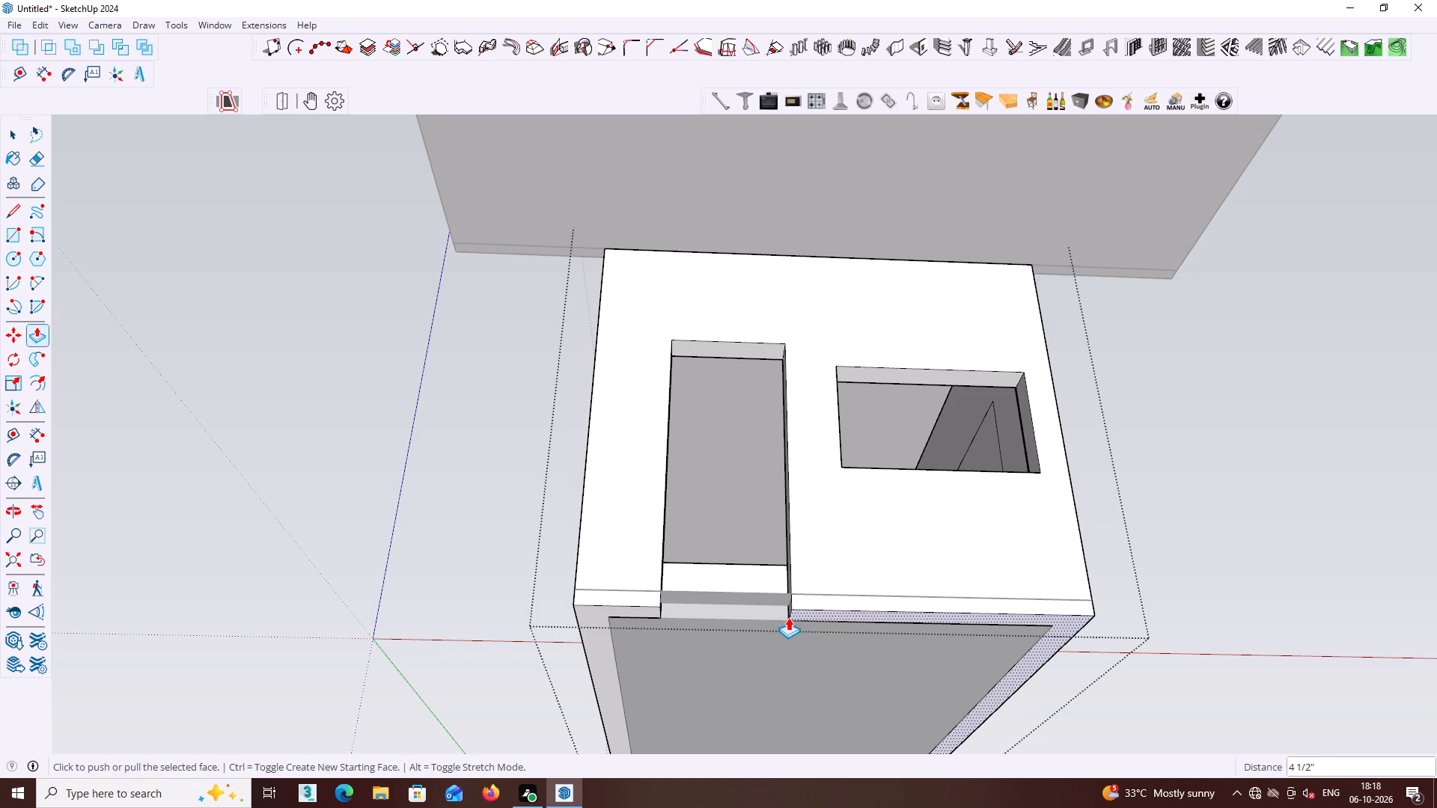
pyautogui.moveTo(788, 617); pyautogui.dragTo(729, 511, button='middle')
pyautogui.moveTo(729, 511); pyautogui.dragTo(739, 513, button='middle')
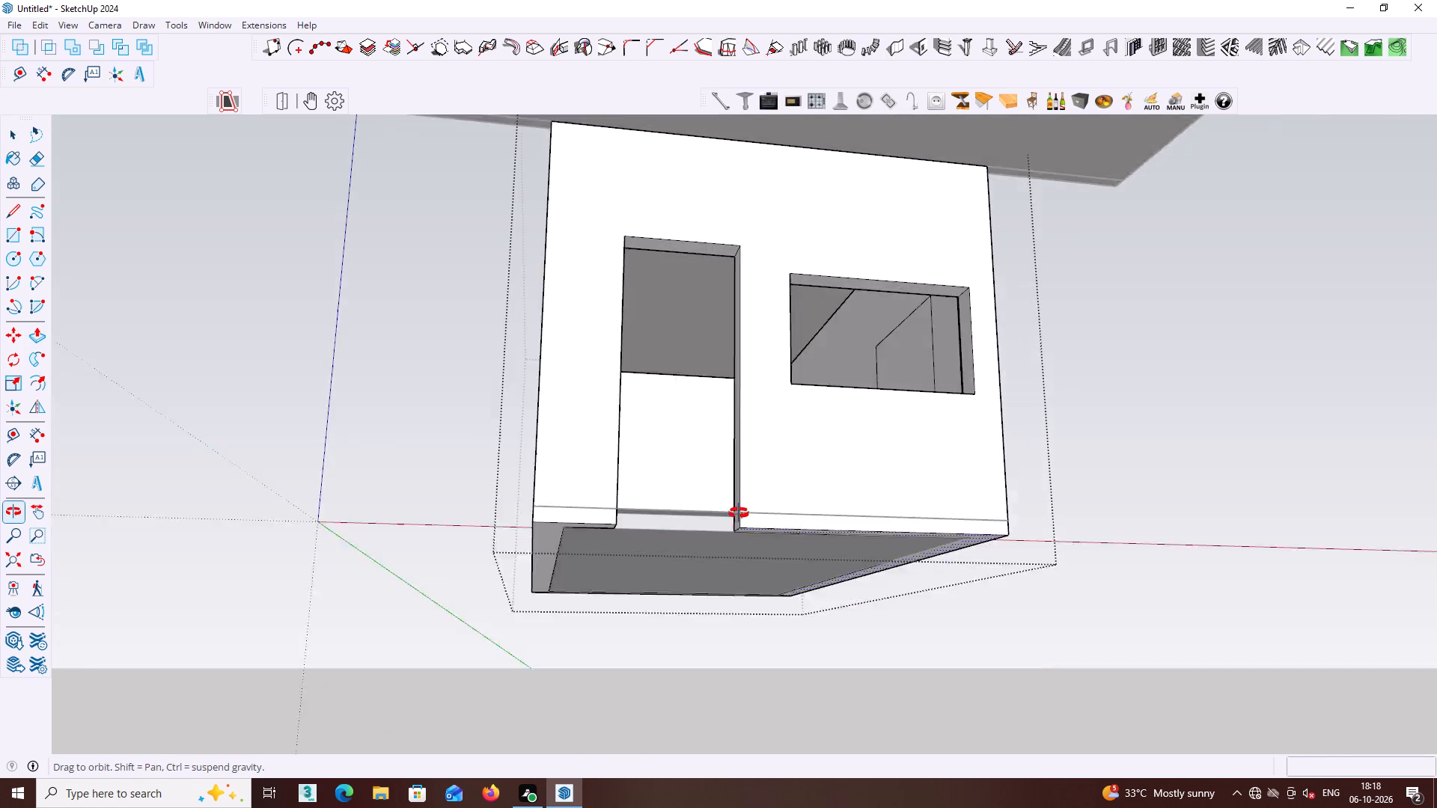
pyautogui.moveTo(739, 513); pyautogui.dragTo(722, 478, button='middle')
pyautogui.moveTo(702, 475); pyautogui.dragTo(694, 354, button='middle')
pyautogui.moveTo(753, 500); pyautogui.dragTo(753, 488, button='middle')
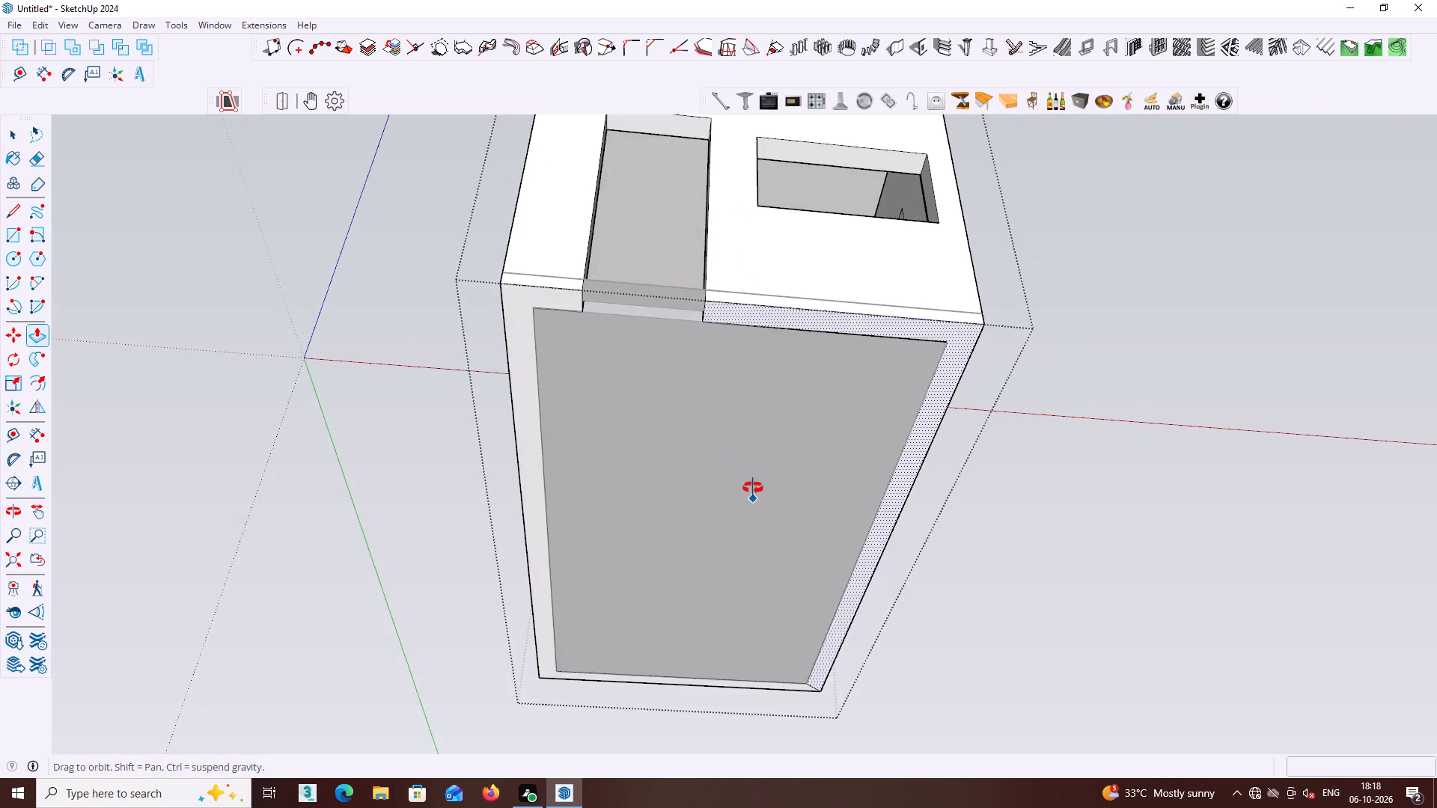
pyautogui.moveTo(753, 488); pyautogui.dragTo(731, 395, button='middle')
pyautogui.moveTo(739, 424); pyautogui.dragTo(456, 457, button='middle')
pyautogui.press('space')
pyautogui.click(1031, 540)
# Examine the ground floor's base from below and around its sides, ending at the front door.
pyautogui.moveTo(1004, 554); pyautogui.dragTo(923, 459, button='middle')
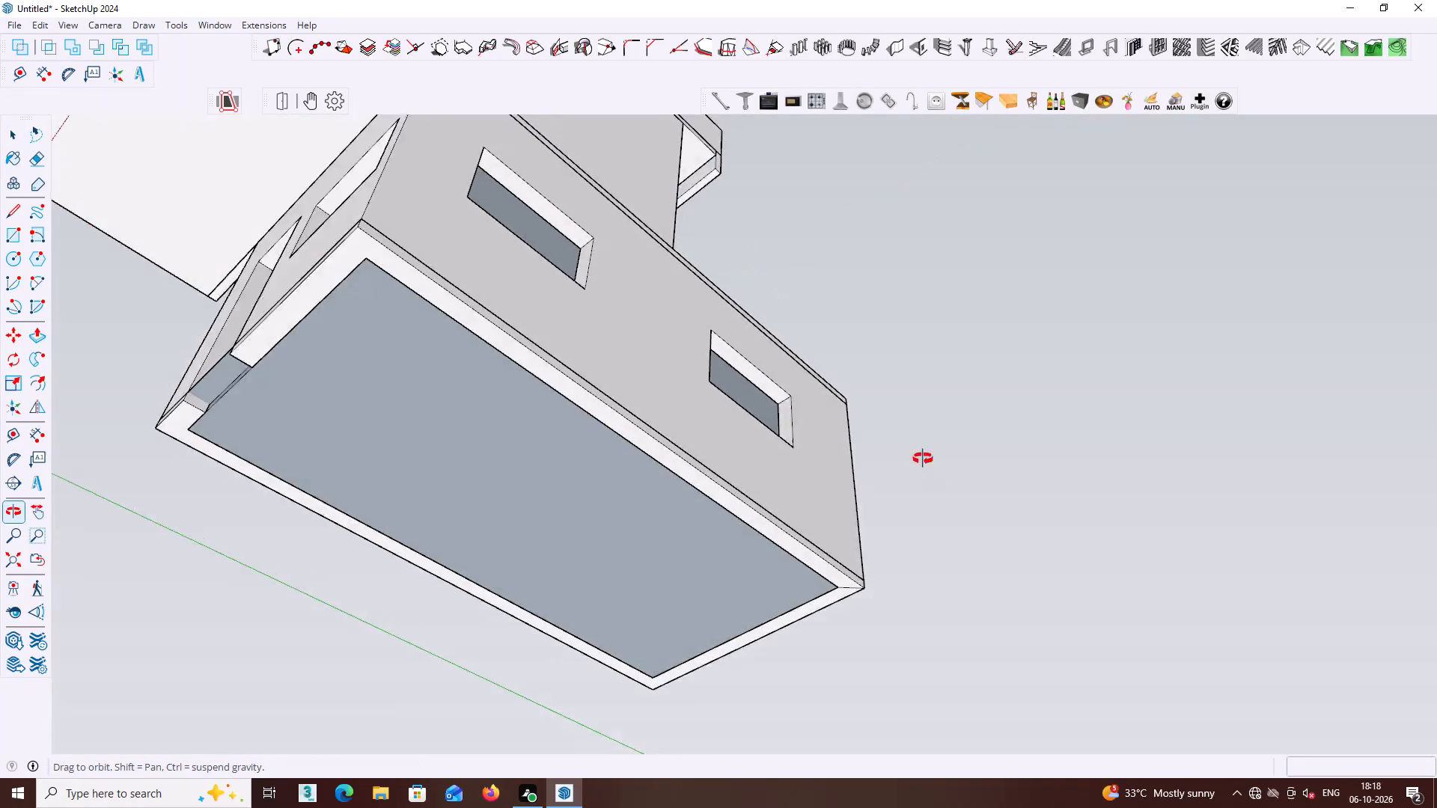
pyautogui.moveTo(923, 459); pyautogui.dragTo(751, 630, button='middle')
pyautogui.scroll(-1, 781, 365)
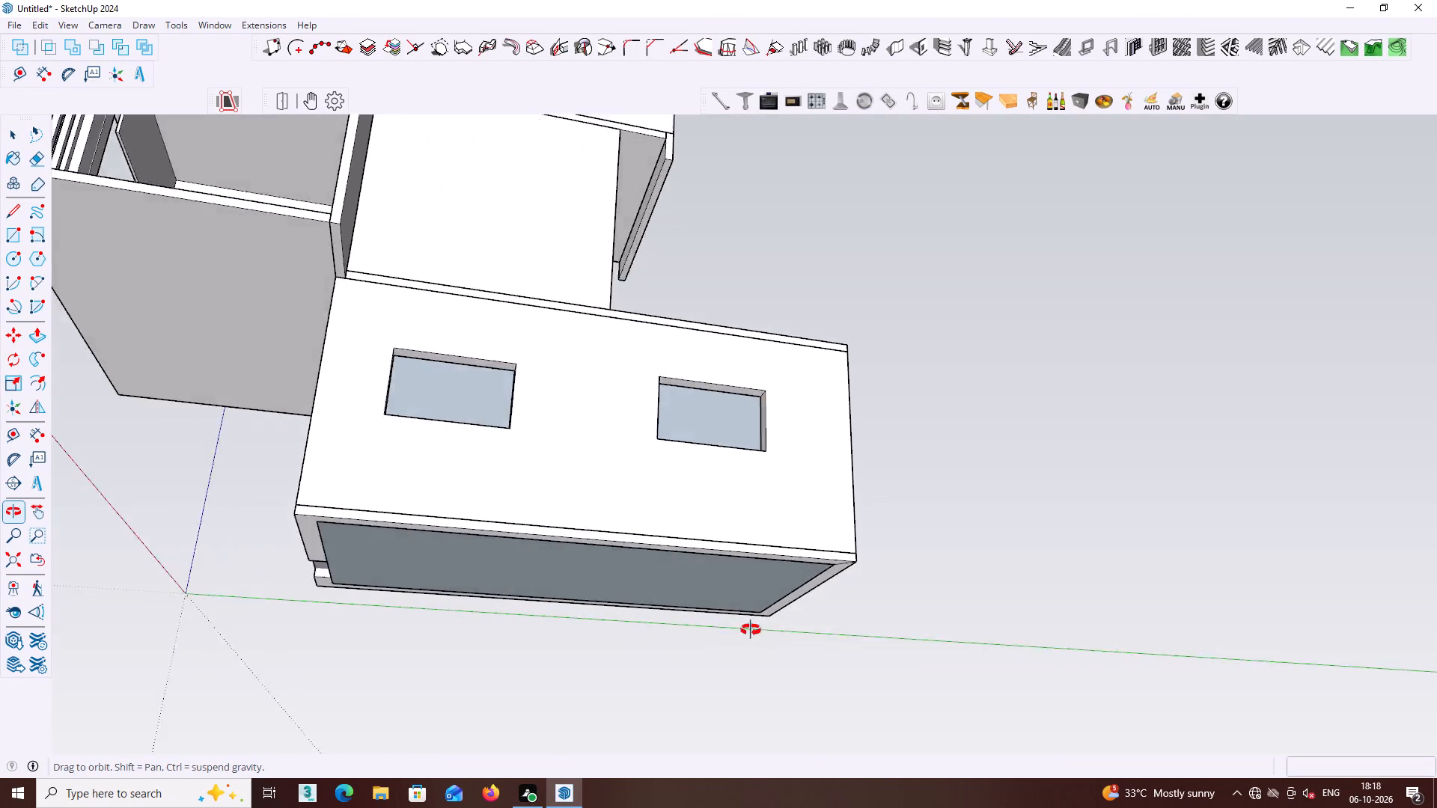
pyautogui.moveTo(751, 630); pyautogui.dragTo(1247, 617, button='middle')
pyautogui.moveTo(877, 569); pyautogui.dragTo(1055, 575, button='middle')
pyautogui.scroll(1, 796, 363)
pyautogui.moveTo(939, 443); pyautogui.dragTo(974, 537, button='middle')
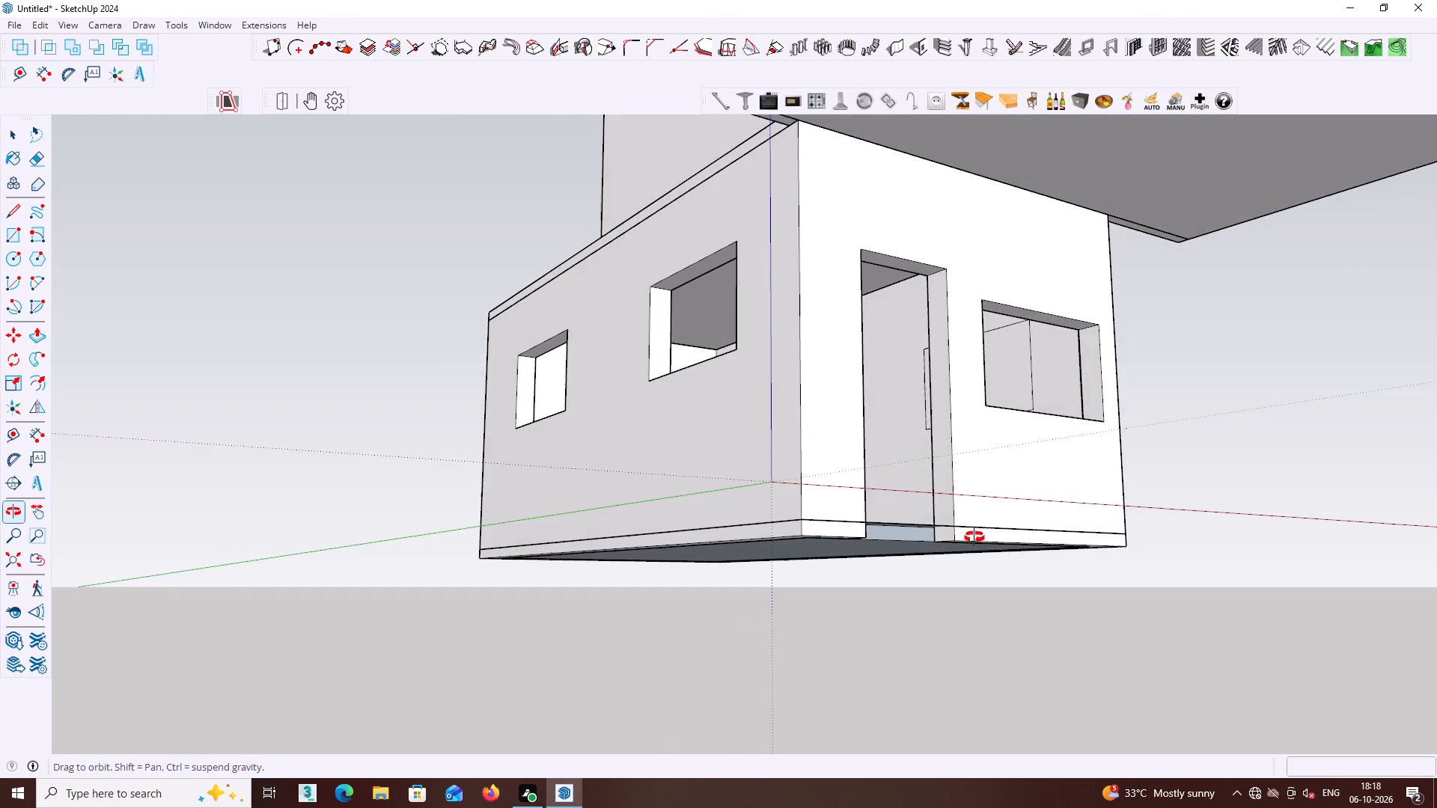
pyautogui.moveTo(974, 537); pyautogui.dragTo(973, 536, button='middle')
# Open the ground-floor walls and examine how the jambs and wall faces meet the slab below the door opening.
pyautogui.scroll(1, 936, 517)
pyautogui.moveTo(945, 542); pyautogui.dragTo(960, 534, button='middle')
pyautogui.scroll(2, 957, 530)
pyautogui.click(957, 530)
pyautogui.tripleClick(957, 530)
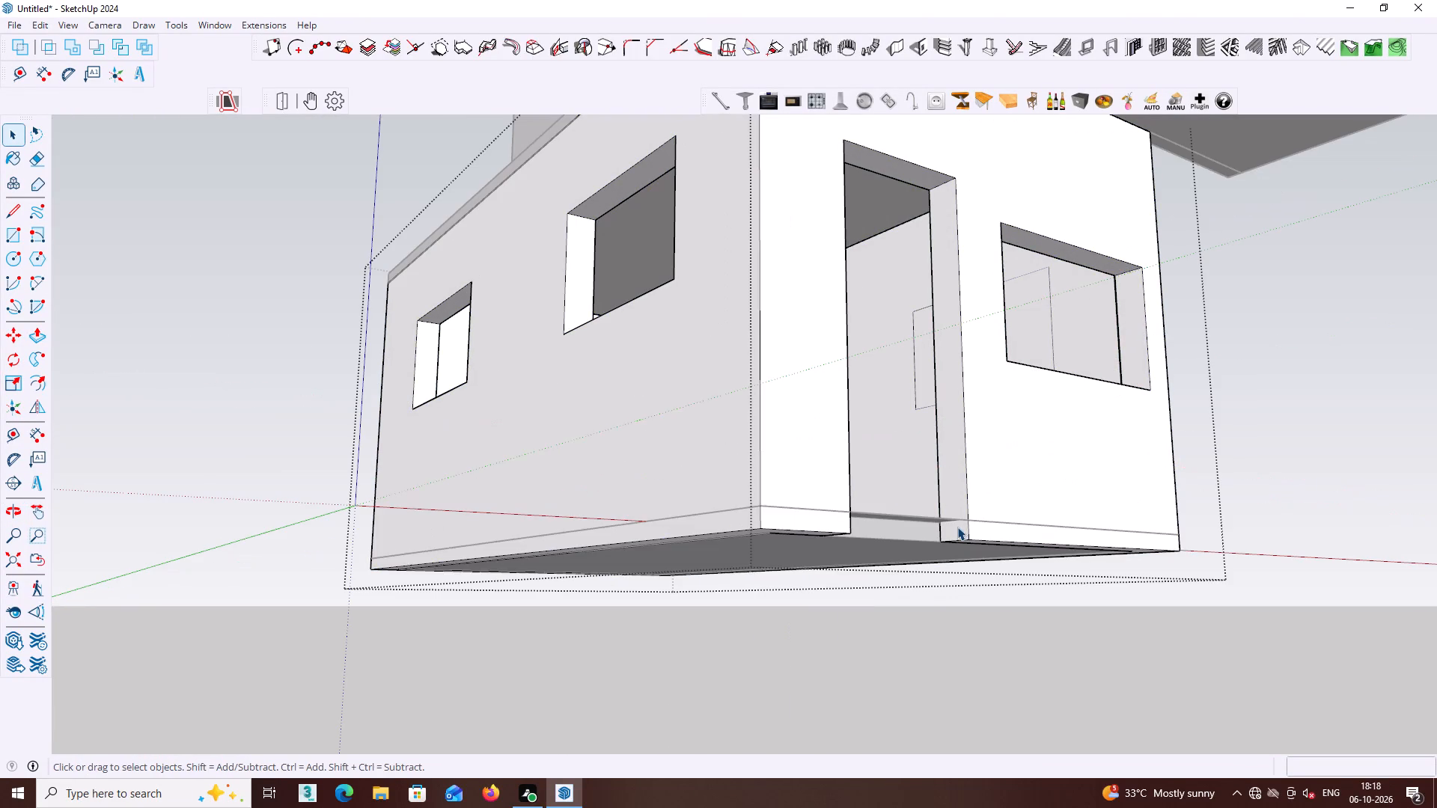
pyautogui.click(954, 533)
pyautogui.tripleClick(955, 528)
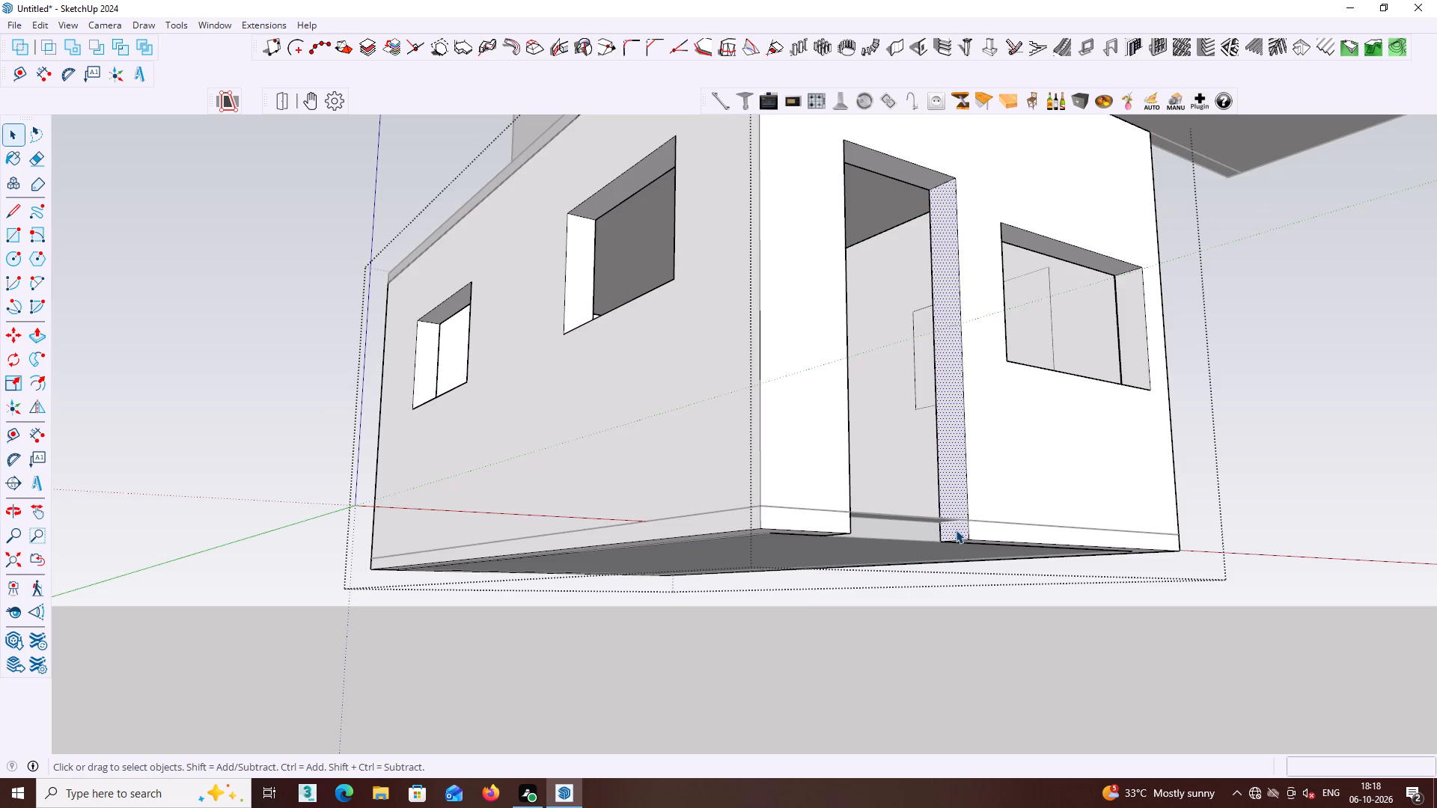
pyautogui.click(956, 529)
pyautogui.click(938, 521)
pyautogui.middleClick(942, 521)
pyautogui.moveTo(973, 521); pyautogui.dragTo(880, 488, button='middle')
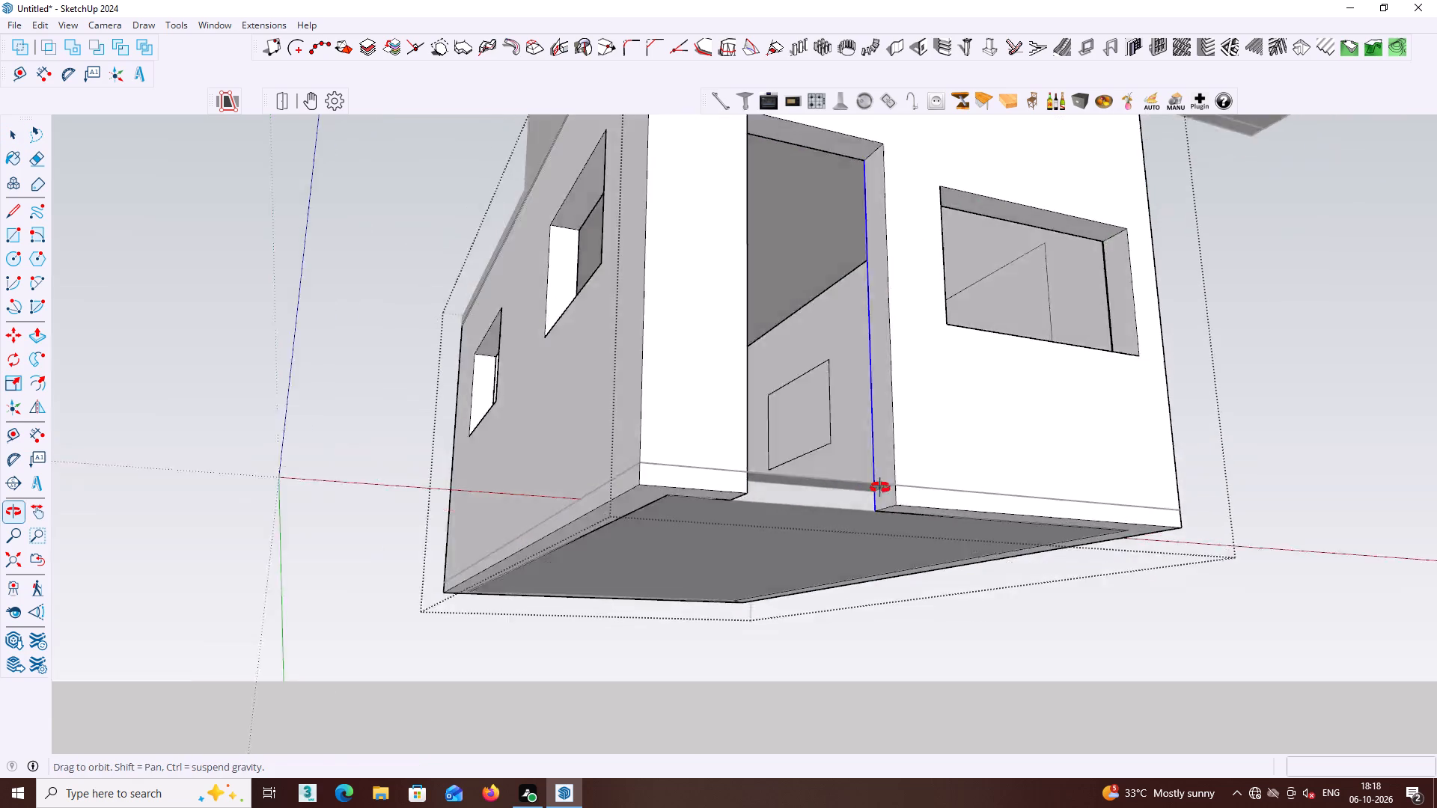
pyautogui.moveTo(880, 488); pyautogui.dragTo(827, 475, button='middle')
pyautogui.moveTo(688, 462); pyautogui.dragTo(454, 450, button='middle')
pyautogui.scroll(3, 519, 453)
pyautogui.click(579, 489)
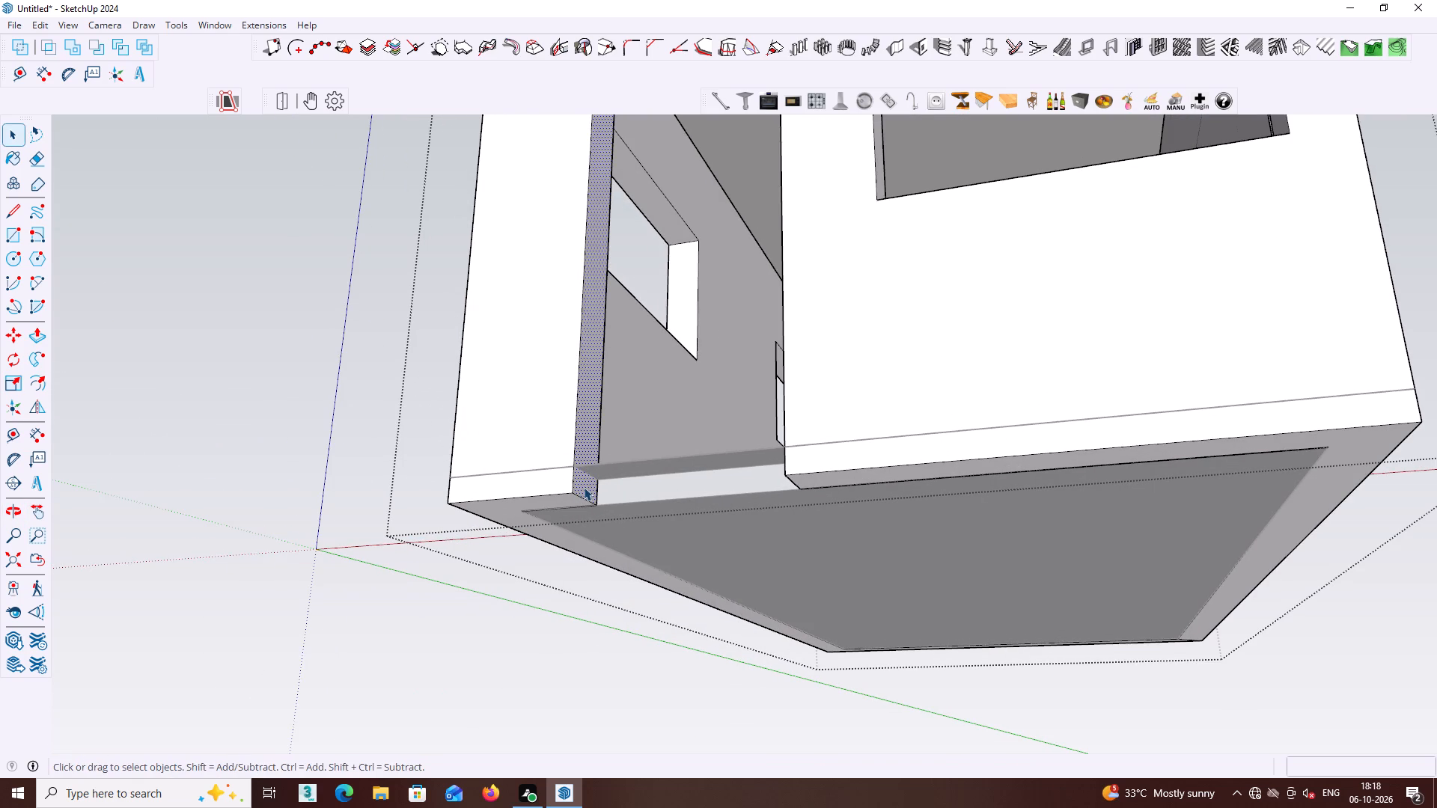
pyautogui.doubleClick(585, 486)
pyautogui.tripleClick(589, 486)
pyautogui.scroll(-1, 644, 499)
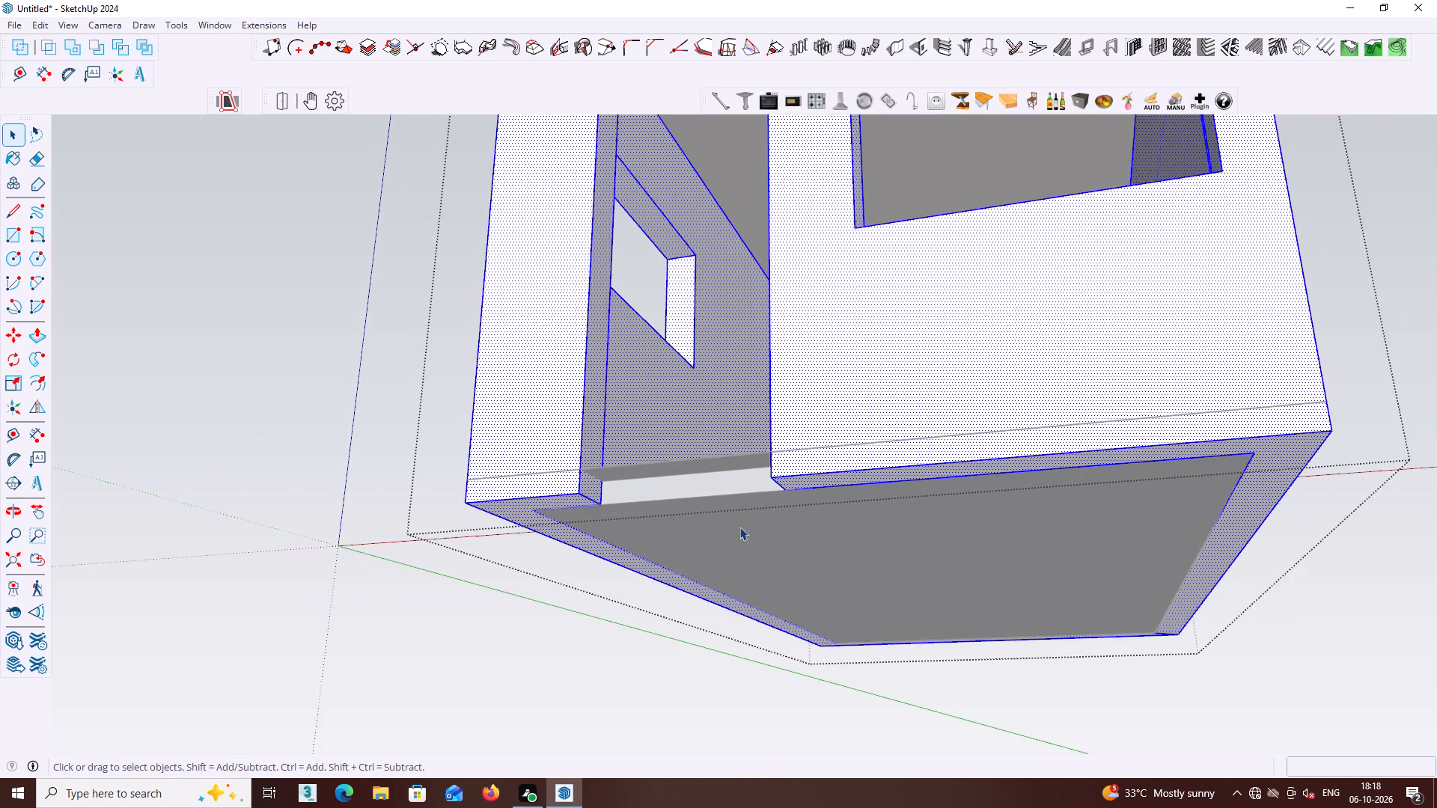
pyautogui.scroll(-2, 739, 527)
pyautogui.click(472, 600)
# Open the ground-floor slab and pull the underside of its outer rim down 4 1/2" level with the slab's bottom face.
pyautogui.click(669, 479)
pyautogui.moveTo(669, 479); pyautogui.dragTo(663, 451, button='middle')
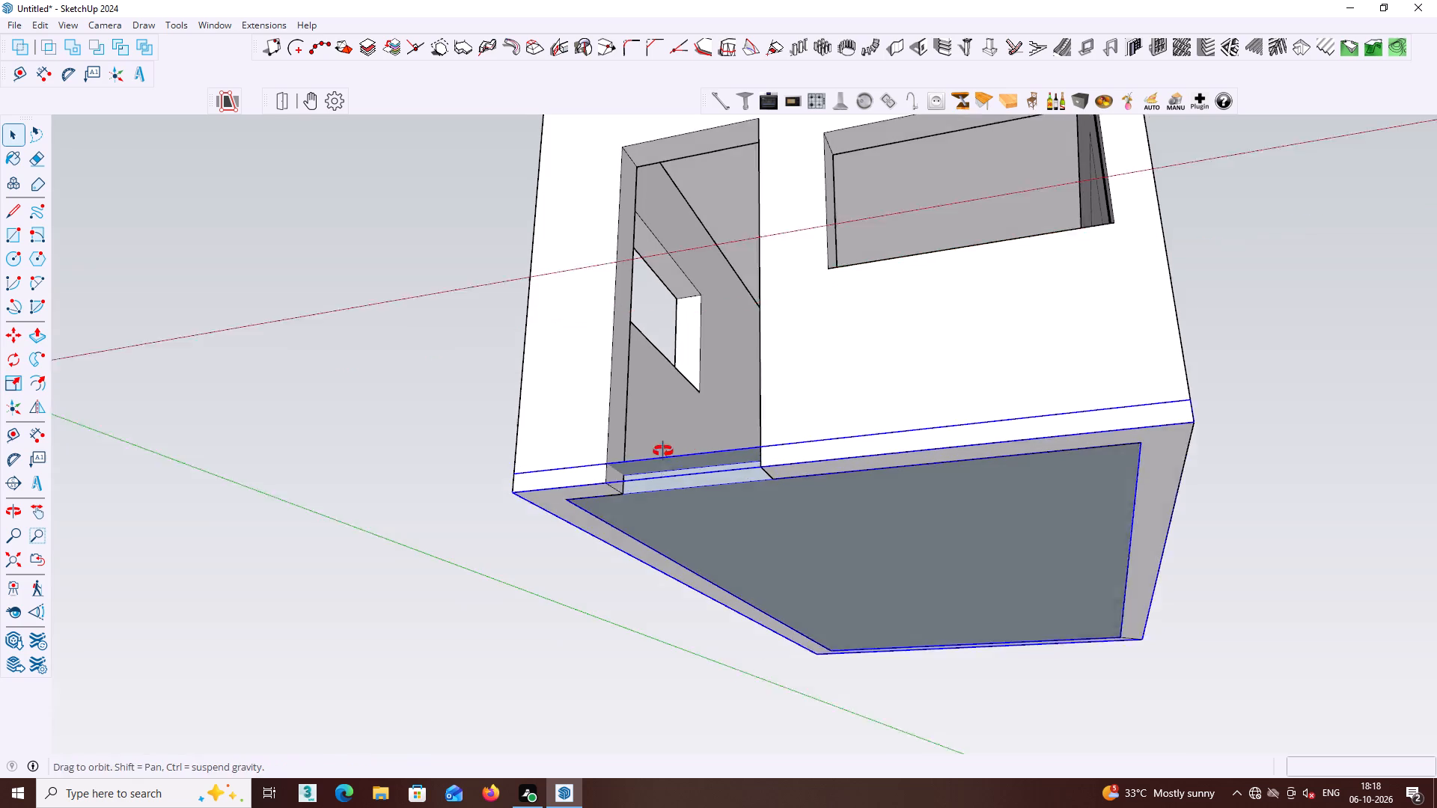
pyautogui.moveTo(663, 451); pyautogui.dragTo(658, 434, button='middle')
pyautogui.tripleClick(659, 442)
pyautogui.doubleClick(662, 445)
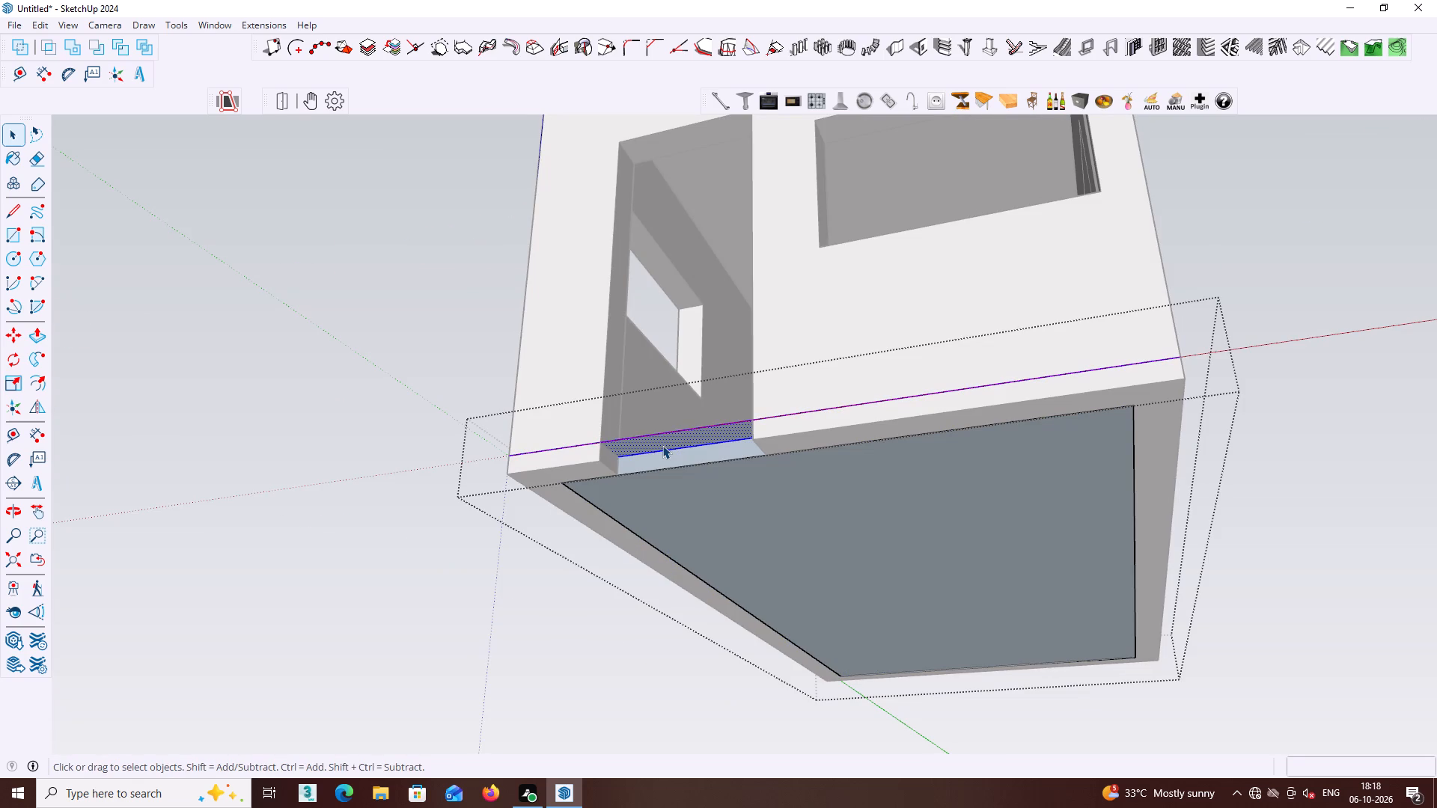
pyautogui.press('p')
pyautogui.click(662, 445)
pyautogui.click(765, 456)
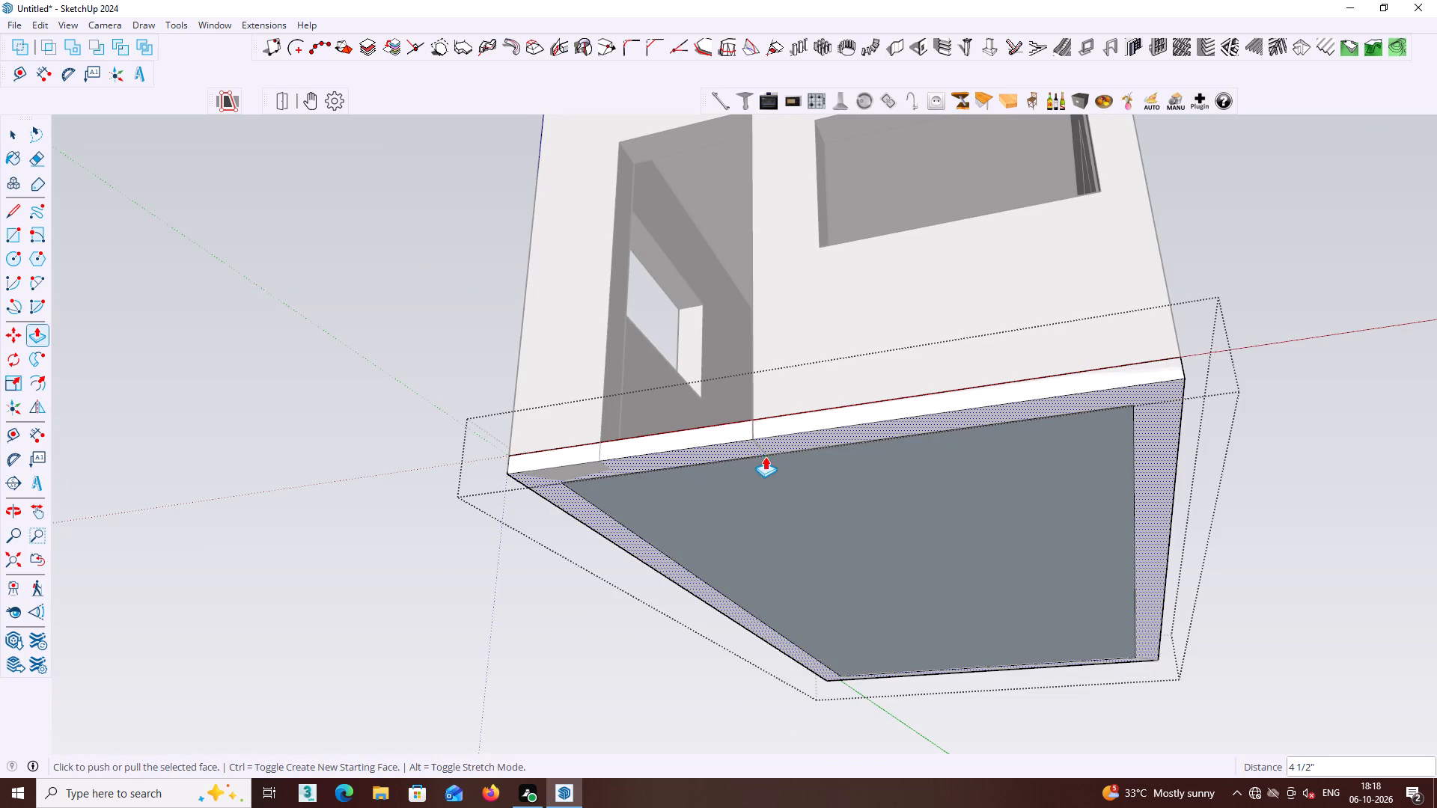
pyautogui.press('space')
pyautogui.click(1347, 417)
# Reverse the ground-floor slab's large bottom face within its group, and leave the group.
pyautogui.scroll(-1, 1300, 424)
pyautogui.moveTo(1090, 437); pyautogui.dragTo(1178, 504, button='middle')
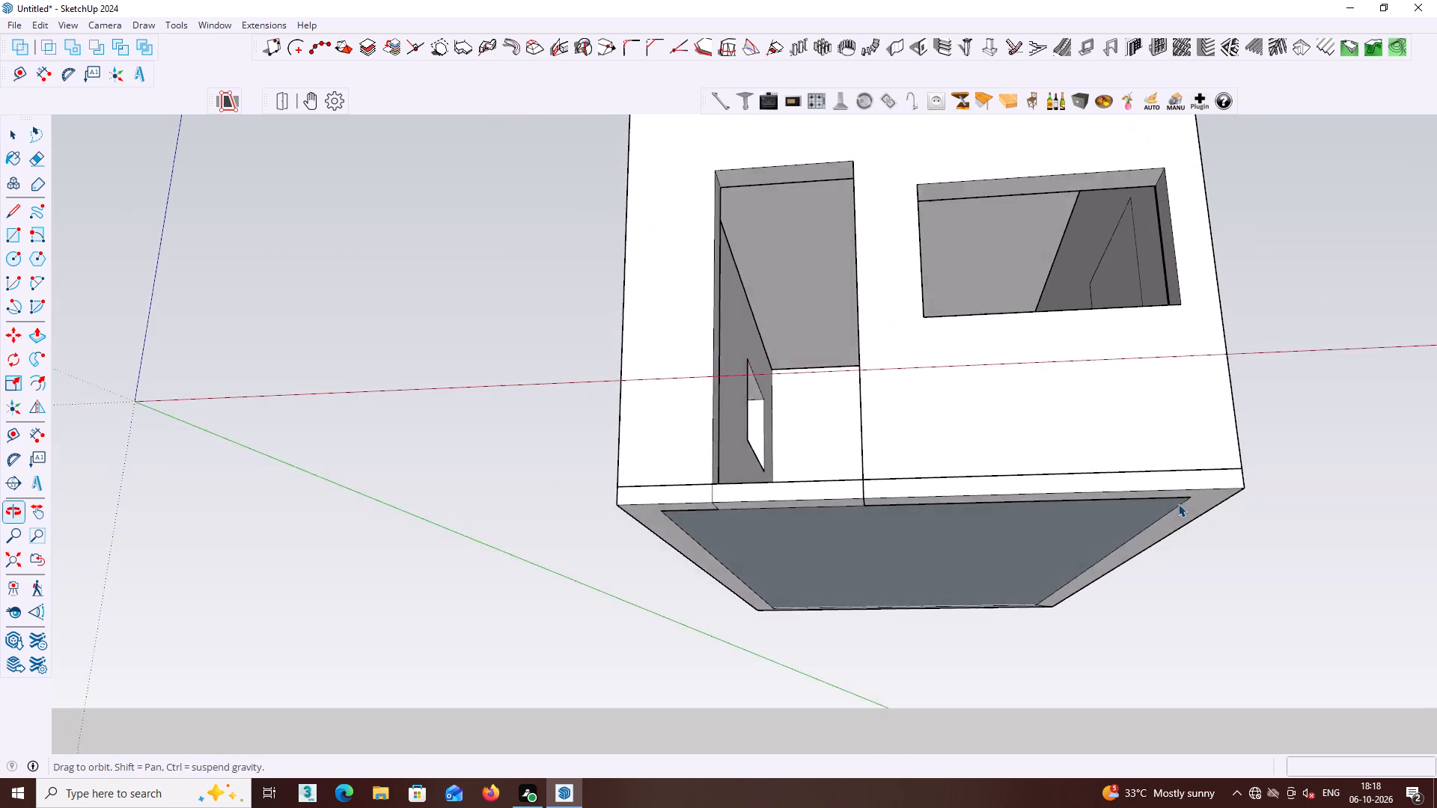
pyautogui.moveTo(1178, 504); pyautogui.dragTo(1177, 502, button='middle')
pyautogui.scroll(-3, 1155, 495)
pyautogui.moveTo(1154, 499); pyautogui.dragTo(1153, 516, button='middle')
pyautogui.moveTo(1016, 550); pyautogui.dragTo(912, 412, button='middle')
pyautogui.click(906, 449)
pyautogui.rightClick(910, 445)
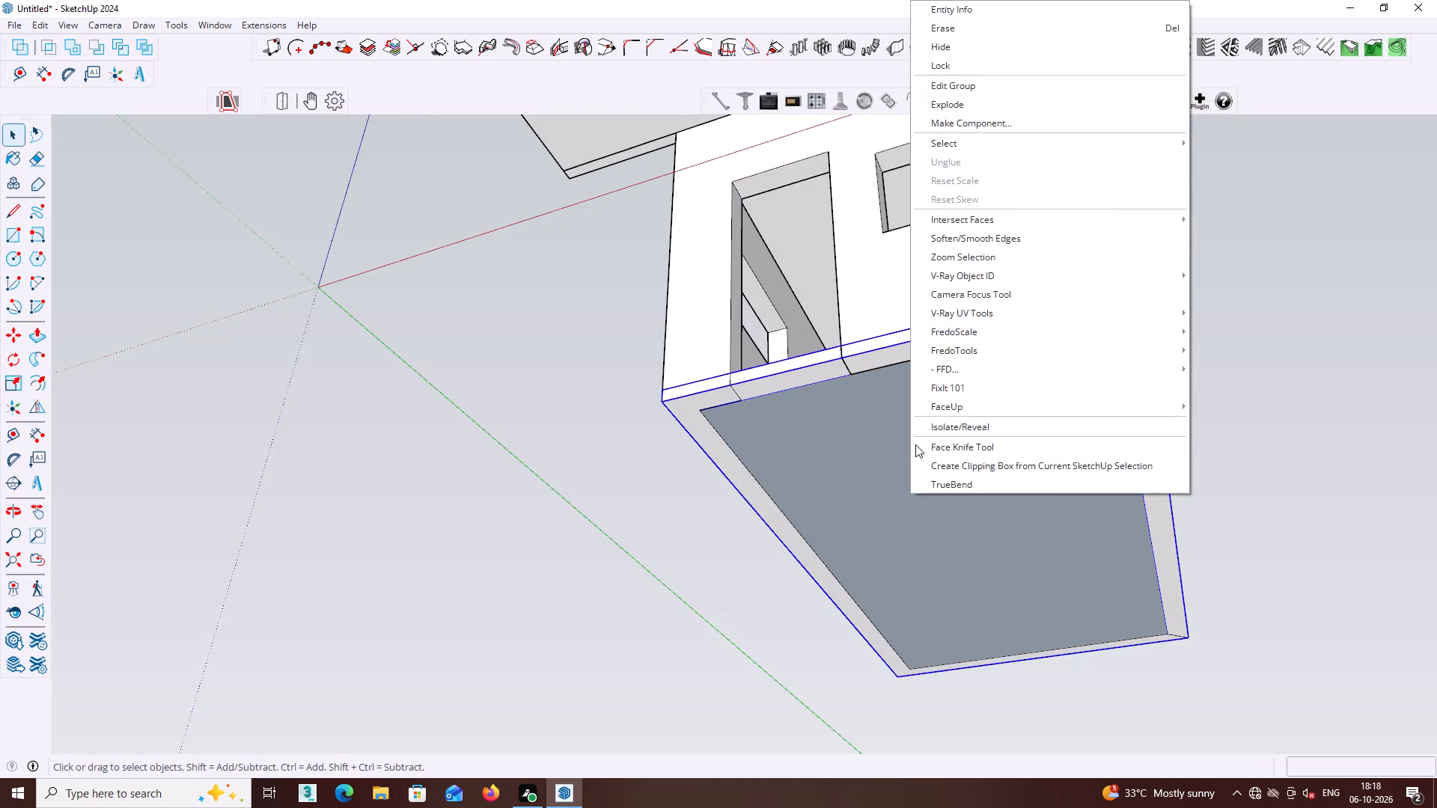
pyautogui.click(860, 477)
pyautogui.click(867, 473)
pyautogui.click(867, 473)
pyautogui.click(860, 473)
pyautogui.rightClick(860, 473)
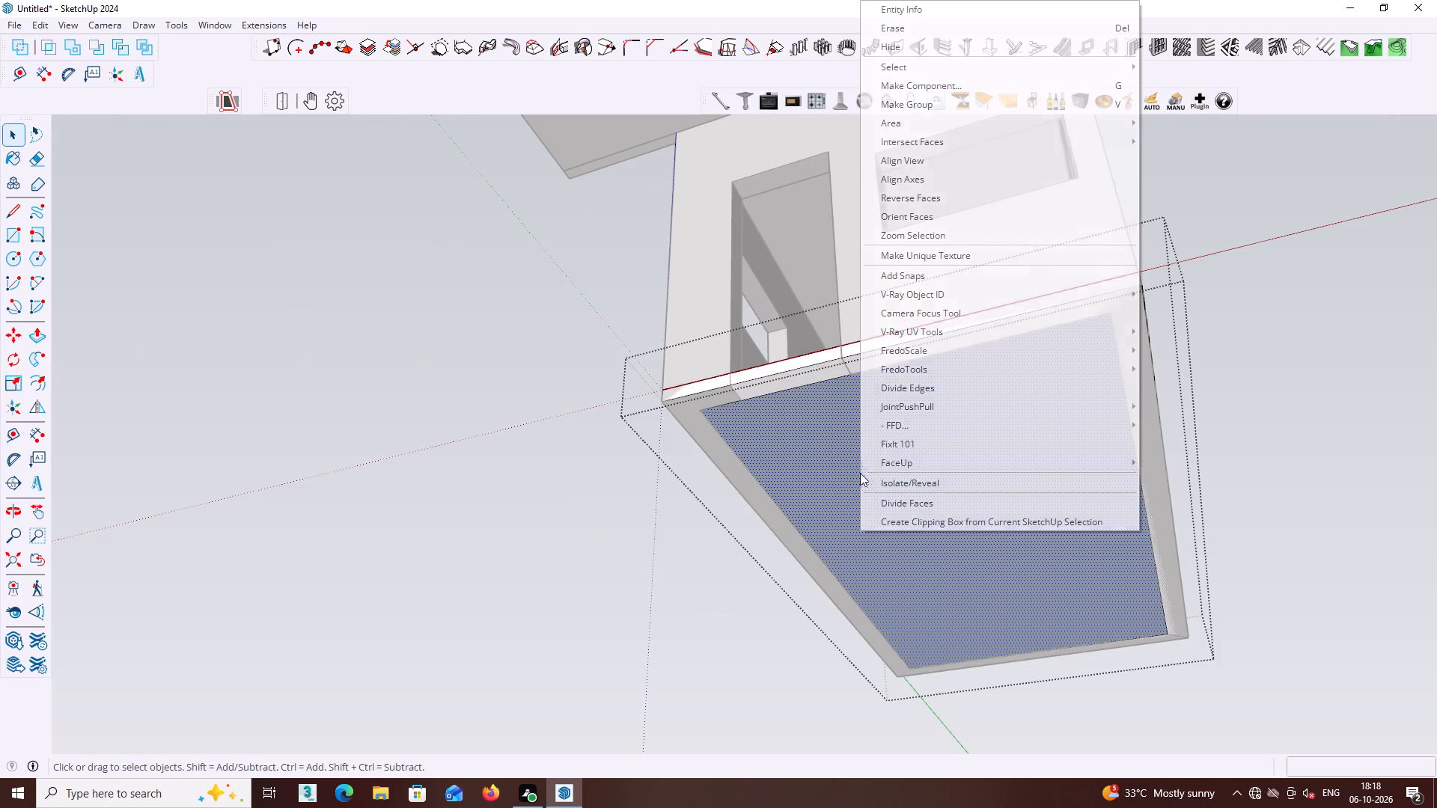
pyautogui.click(936, 204)
pyautogui.click(1216, 241)
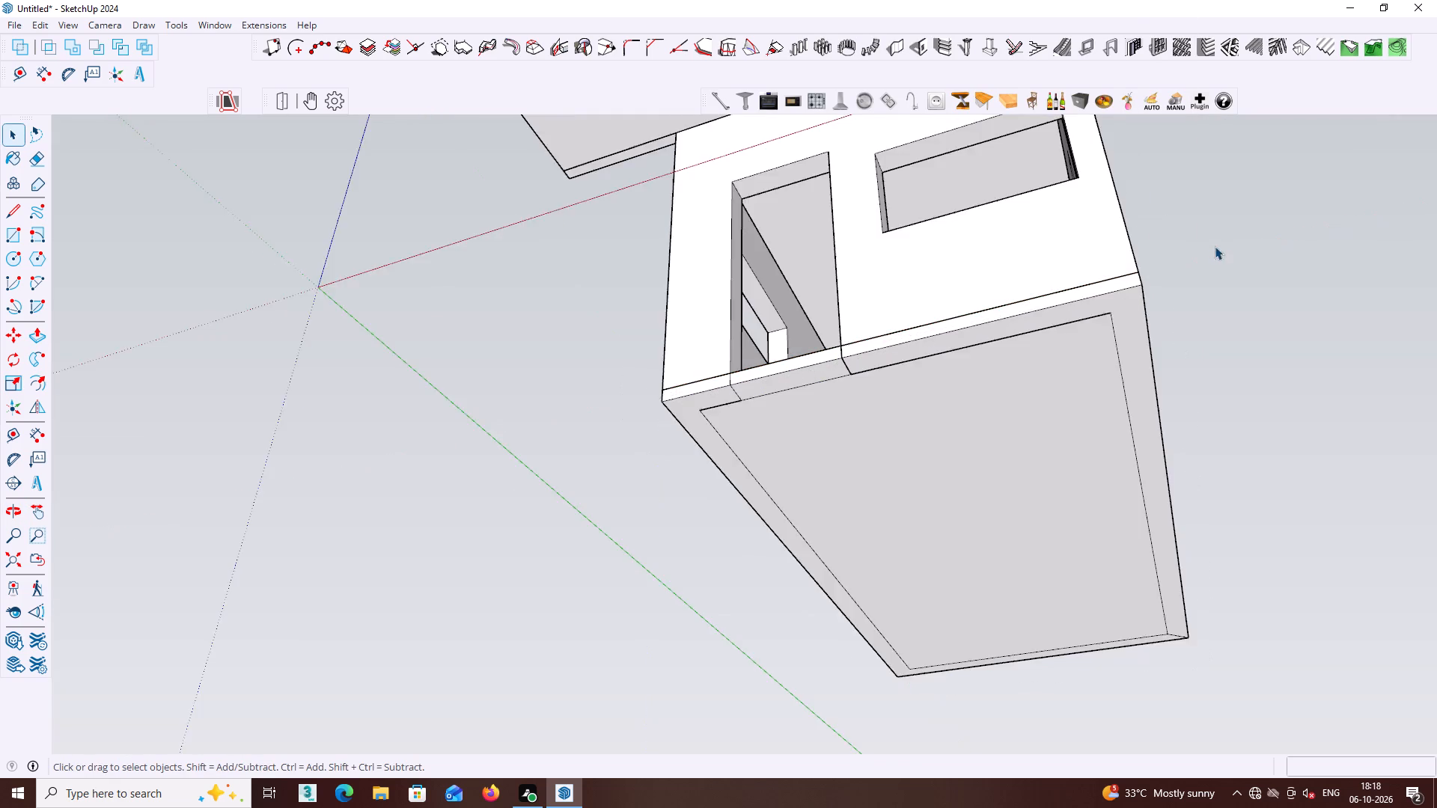
# Examine the whole house from the front, the window side and the rear around the extended ground floor.
pyautogui.scroll(-1, 1205, 259)
pyautogui.moveTo(1175, 338); pyautogui.dragTo(1203, 573, button='middle')
pyautogui.scroll(-4, 1203, 559)
pyautogui.moveTo(1215, 543); pyautogui.dragTo(958, 478, button='middle')
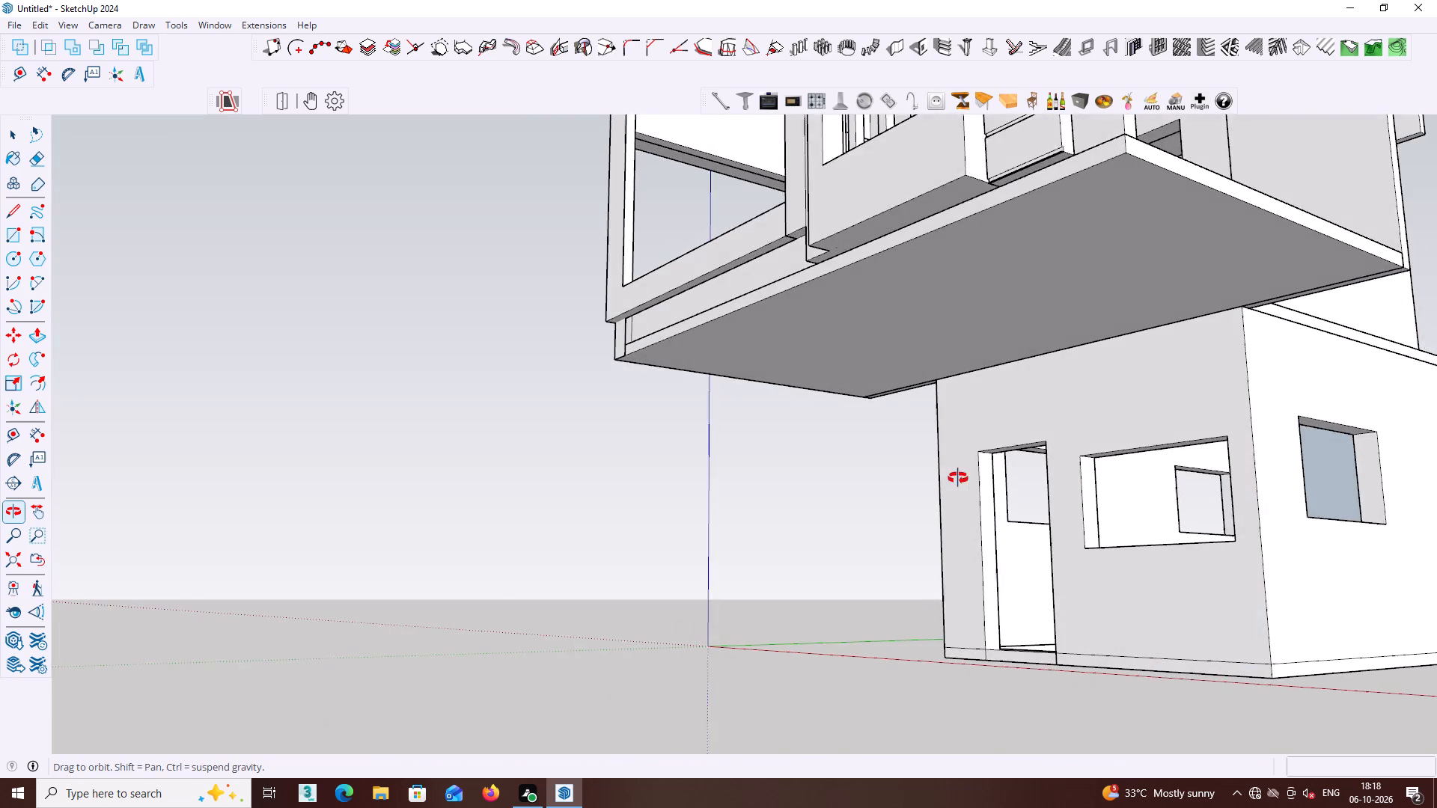
pyautogui.moveTo(958, 478); pyautogui.dragTo(941, 478, button='middle')
pyautogui.keyDown('shift'); pyautogui.moveTo(961, 474); pyautogui.dragTo(761, 417, button='middle'); pyautogui.keyUp('shift')
pyautogui.moveTo(850, 406); pyautogui.dragTo(1162, 584, button='middle')
pyautogui.scroll(-3, 1162, 589)
pyautogui.moveTo(1046, 504); pyautogui.dragTo(1285, 534, button='middle')
pyautogui.middleClick(1199, 498)
pyautogui.scroll(-7, 1199, 498)
pyautogui.middleClick(1259, 509)
pyautogui.middleClick(1263, 511)
pyautogui.moveTo(1265, 511); pyautogui.dragTo(1162, 469, button='middle')
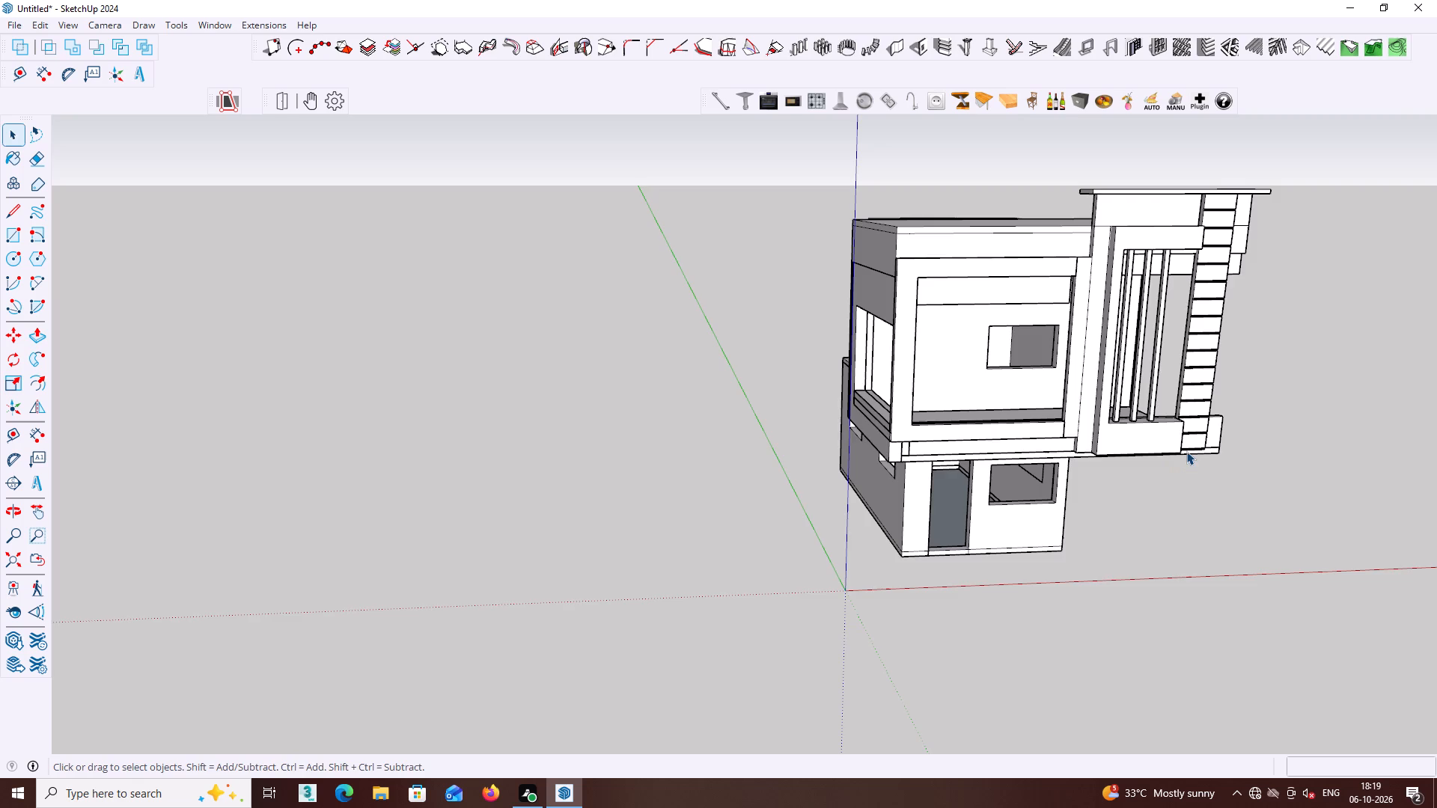
pyautogui.moveTo(1178, 450); pyautogui.dragTo(977, 420, button='middle')
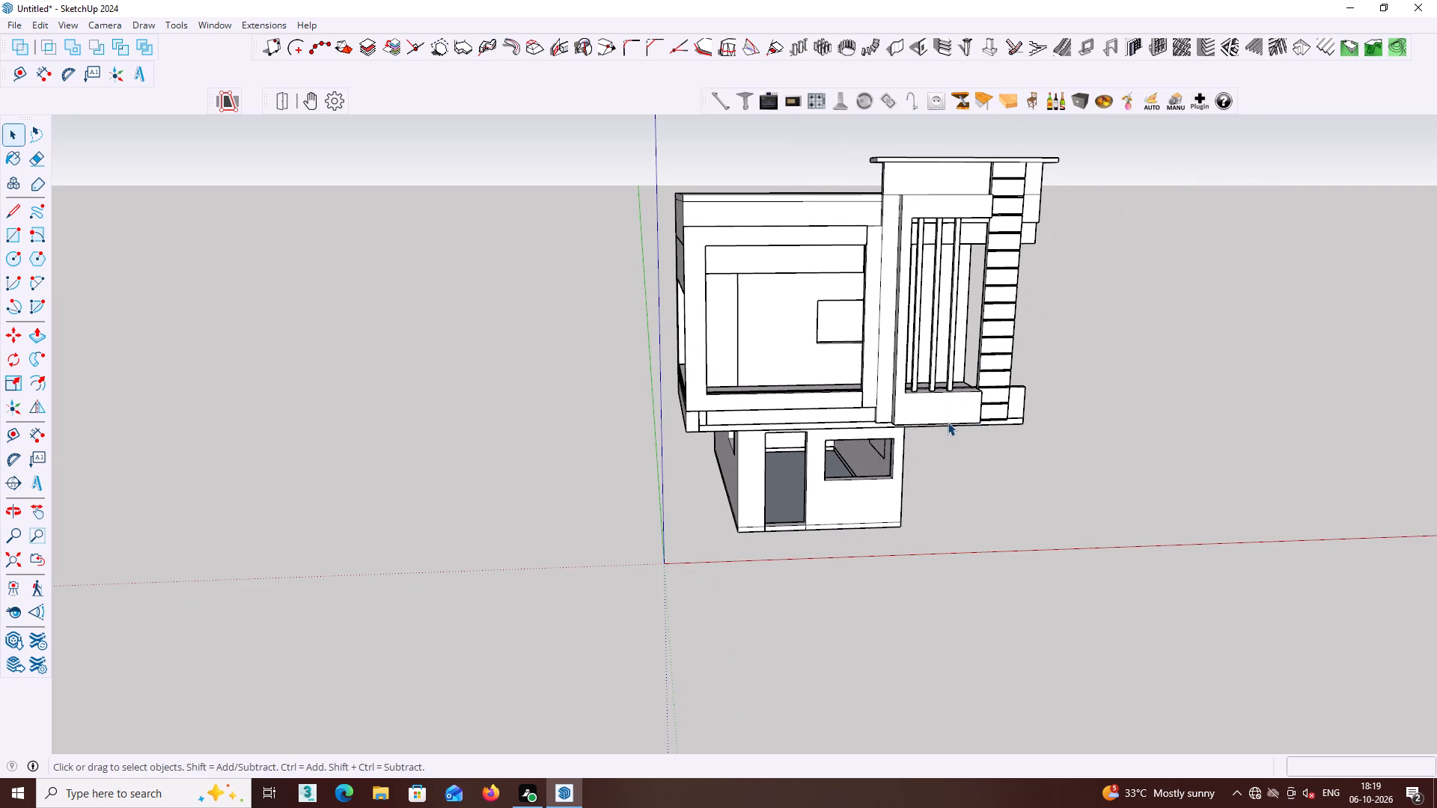
pyautogui.moveTo(842, 416); pyautogui.dragTo(849, 409, button='middle')
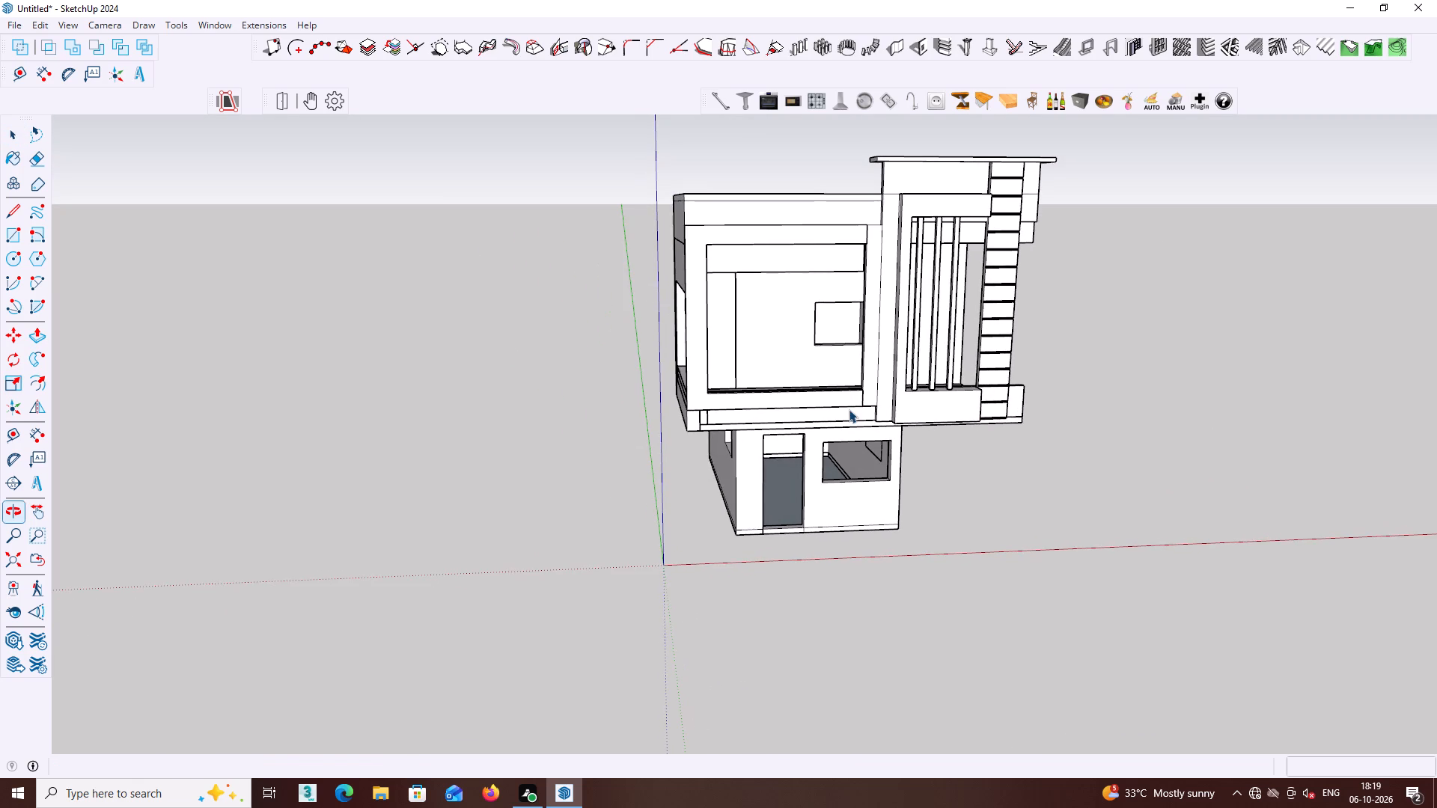
pyautogui.scroll(-2, 849, 409)
pyautogui.moveTo(831, 432); pyautogui.dragTo(971, 455, button='middle')
pyautogui.moveTo(1023, 502); pyautogui.dragTo(912, 498, button='middle')
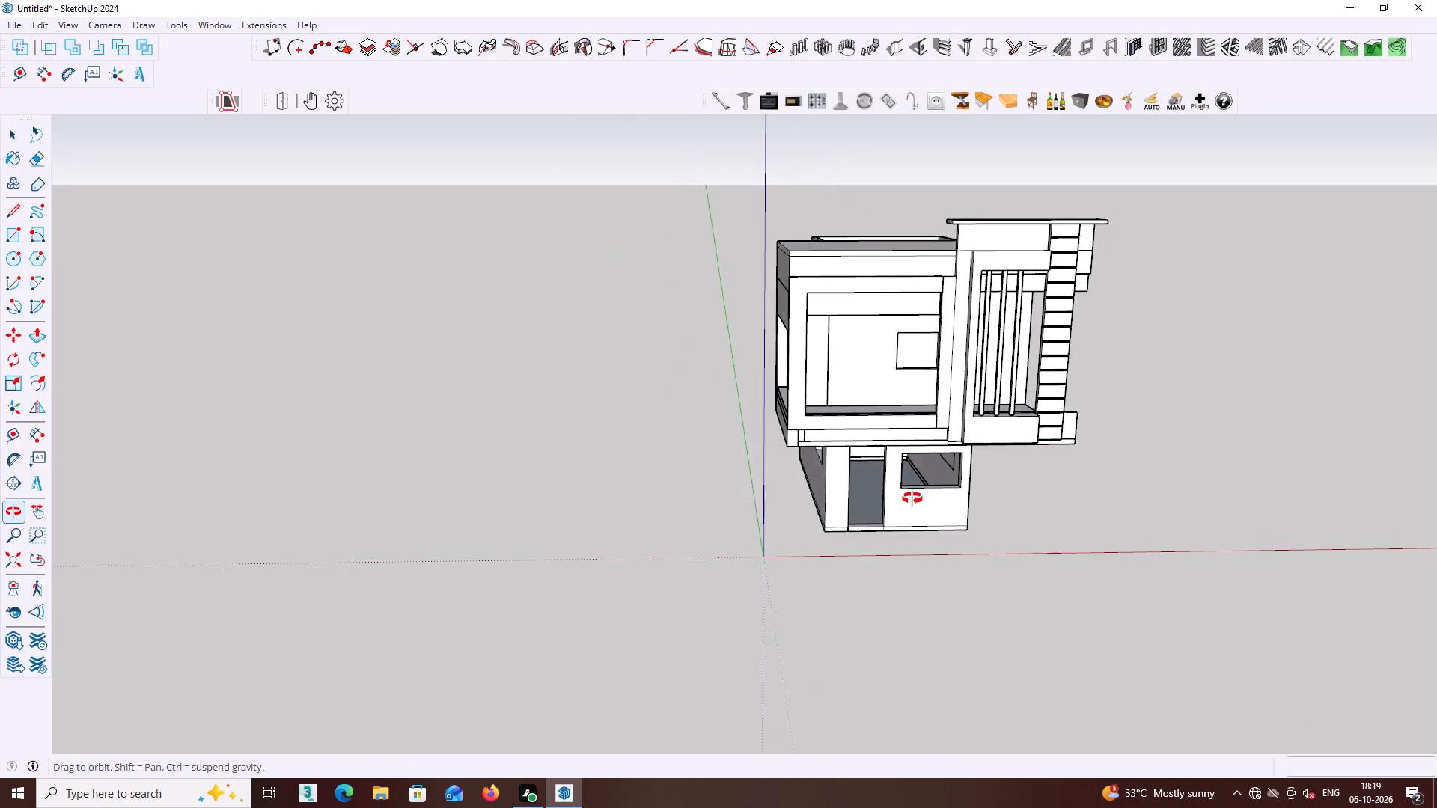
pyautogui.moveTo(912, 498); pyautogui.dragTo(1384, 486, button='middle')
pyautogui.keyDown('shift'); pyautogui.moveTo(1084, 480); pyautogui.dragTo(1022, 474, button='middle'); pyautogui.keyUp('shift')
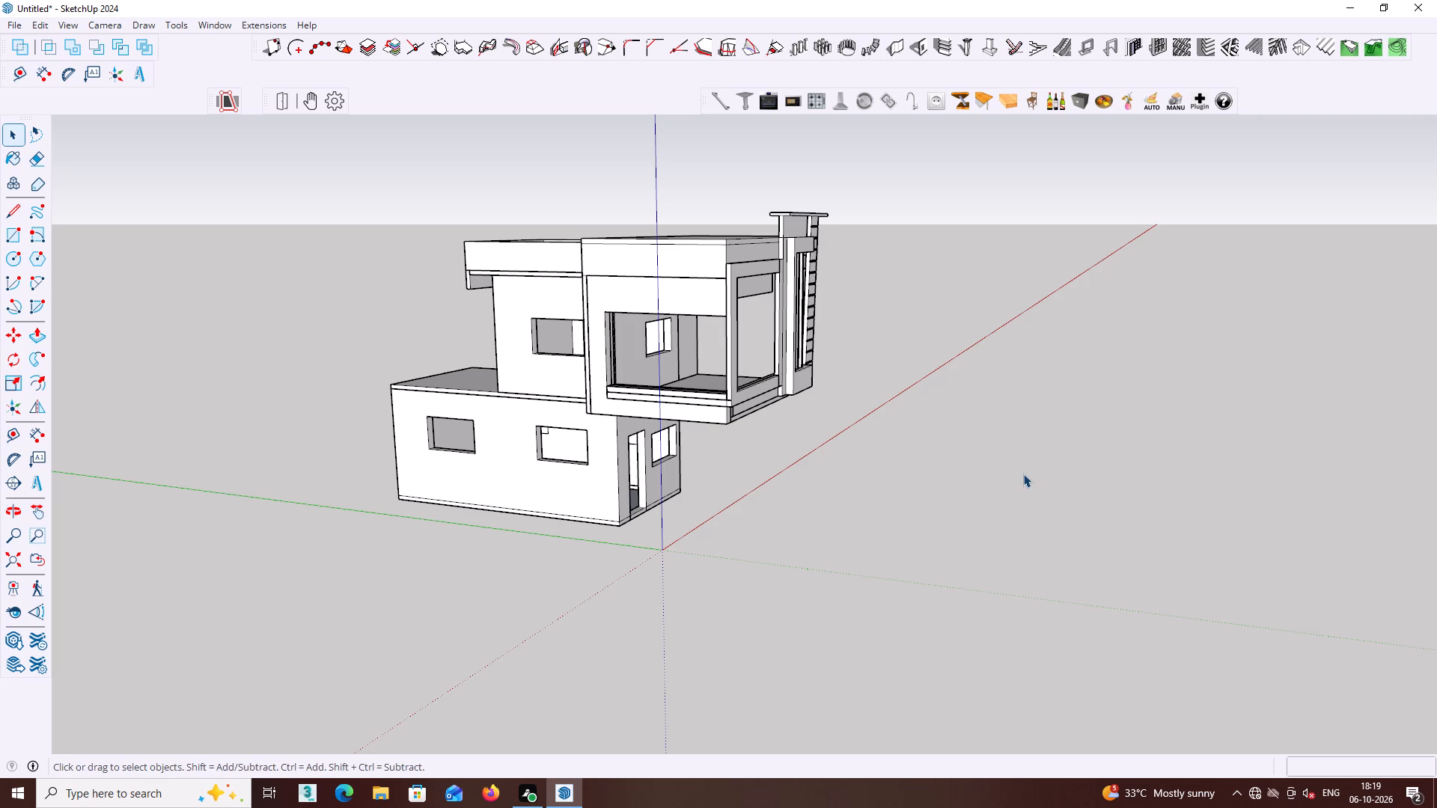
pyautogui.moveTo(873, 486); pyautogui.dragTo(1191, 493, button='middle')
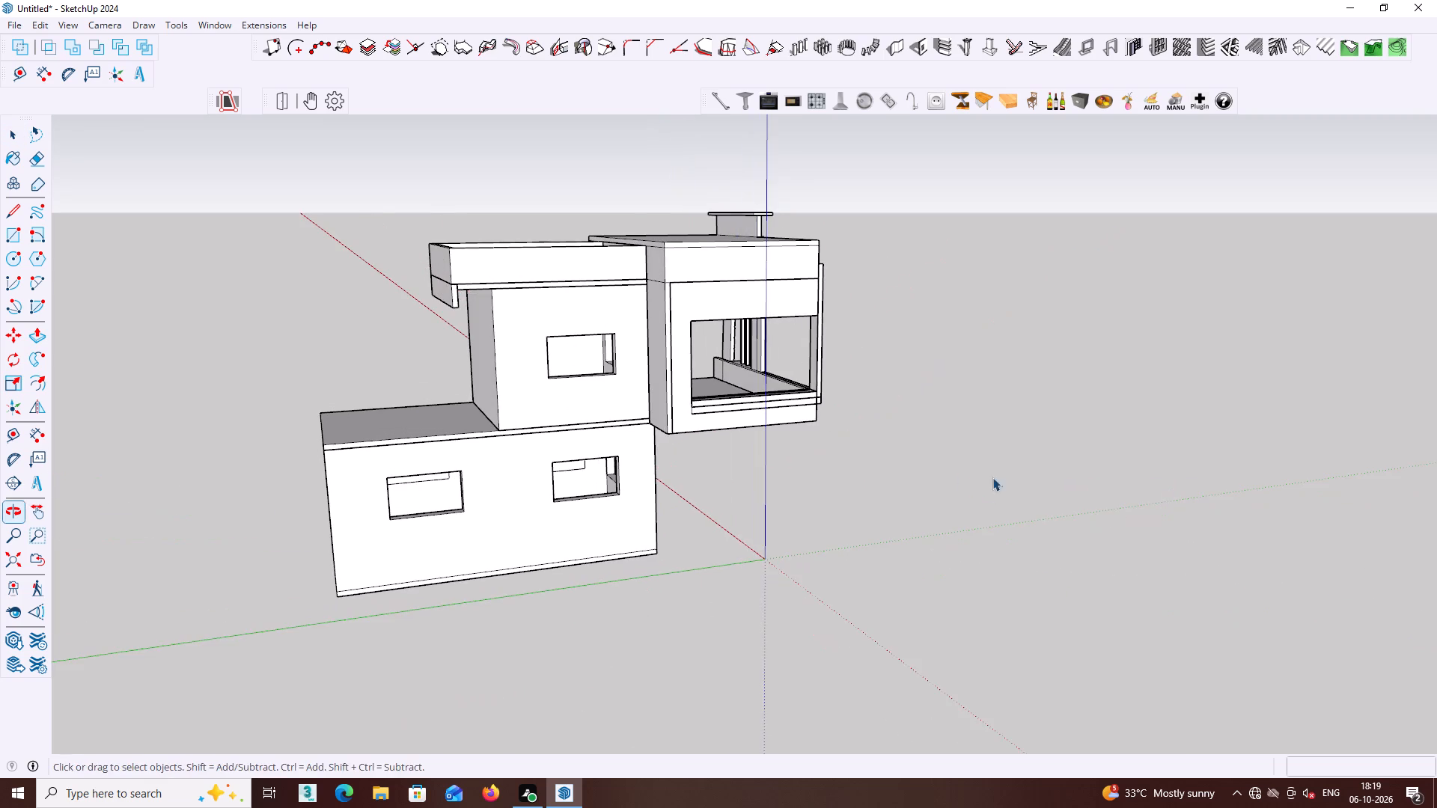
pyautogui.moveTo(818, 447); pyautogui.dragTo(783, 497, button='middle')
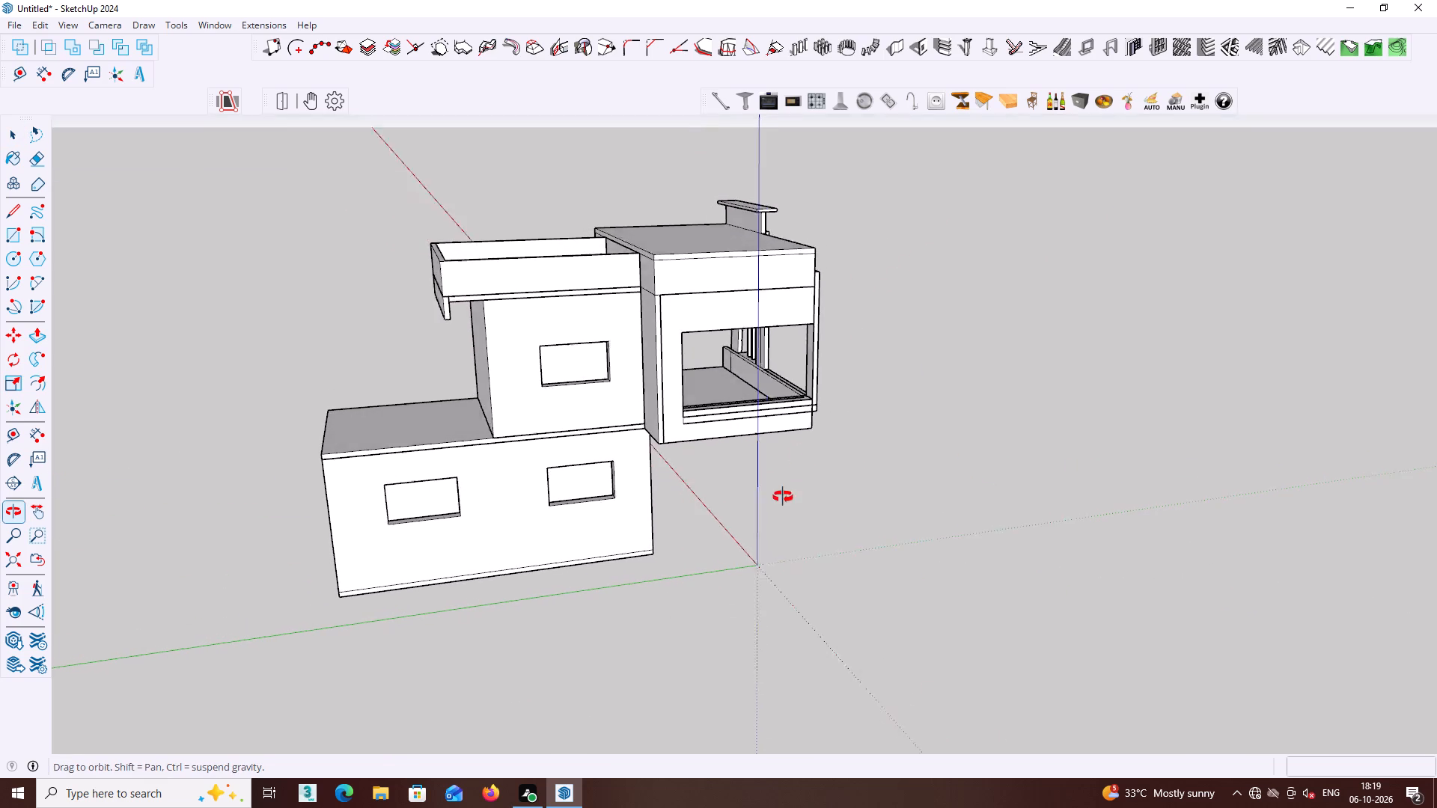
pyautogui.moveTo(783, 497); pyautogui.dragTo(778, 509, button='middle')
# Examine the upper floor's large corner opening and its sill from outside and above.
pyautogui.moveTo(895, 405); pyautogui.dragTo(846, 459, button='middle')
pyautogui.scroll(3, 821, 421)
pyautogui.moveTo(787, 430); pyautogui.dragTo(754, 489, button='middle')
pyautogui.moveTo(787, 444); pyautogui.dragTo(667, 376, button='middle')
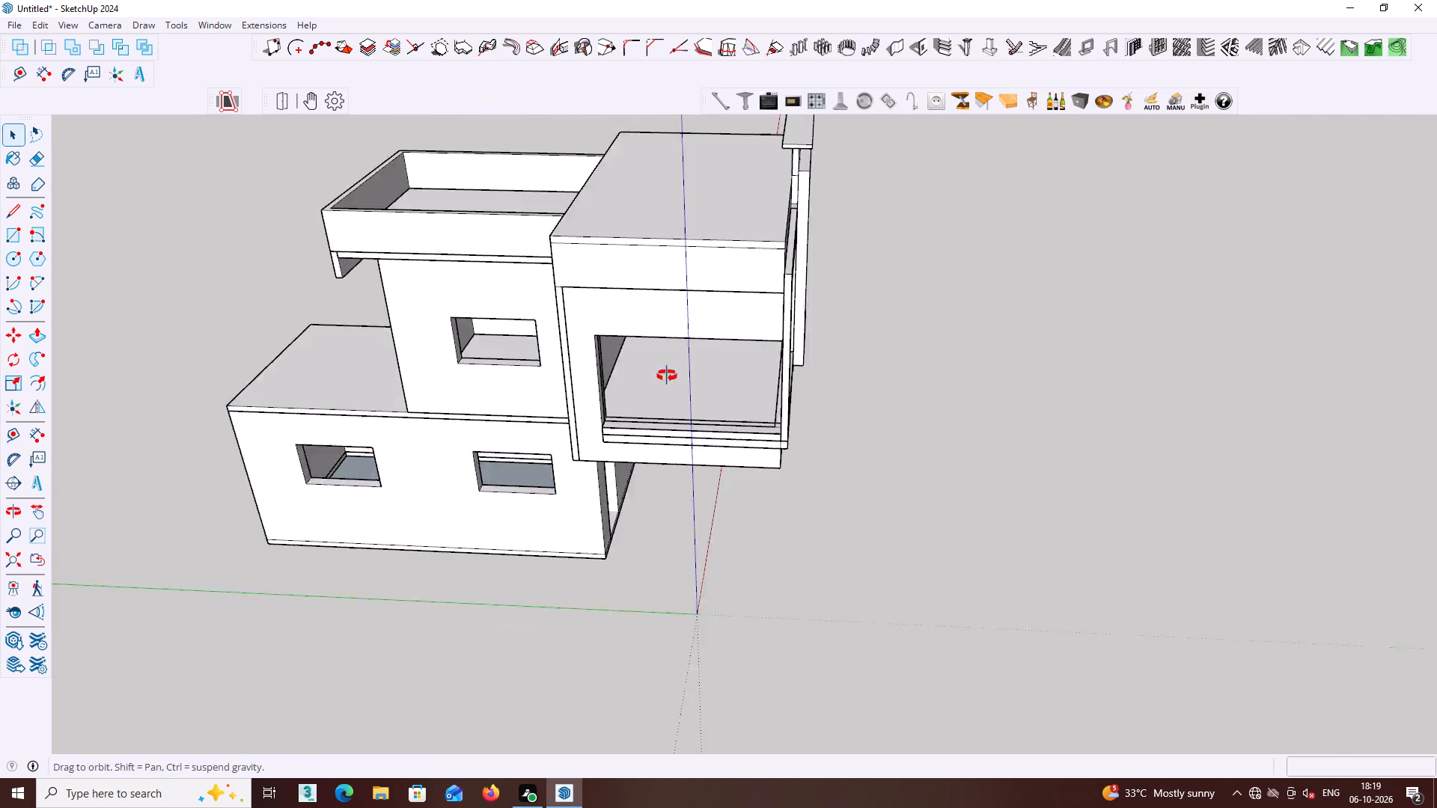
pyautogui.moveTo(667, 376); pyautogui.dragTo(644, 365, button='middle')
pyautogui.scroll(9, 865, 408)
pyautogui.moveTo(704, 445); pyautogui.dragTo(721, 486, button='middle')
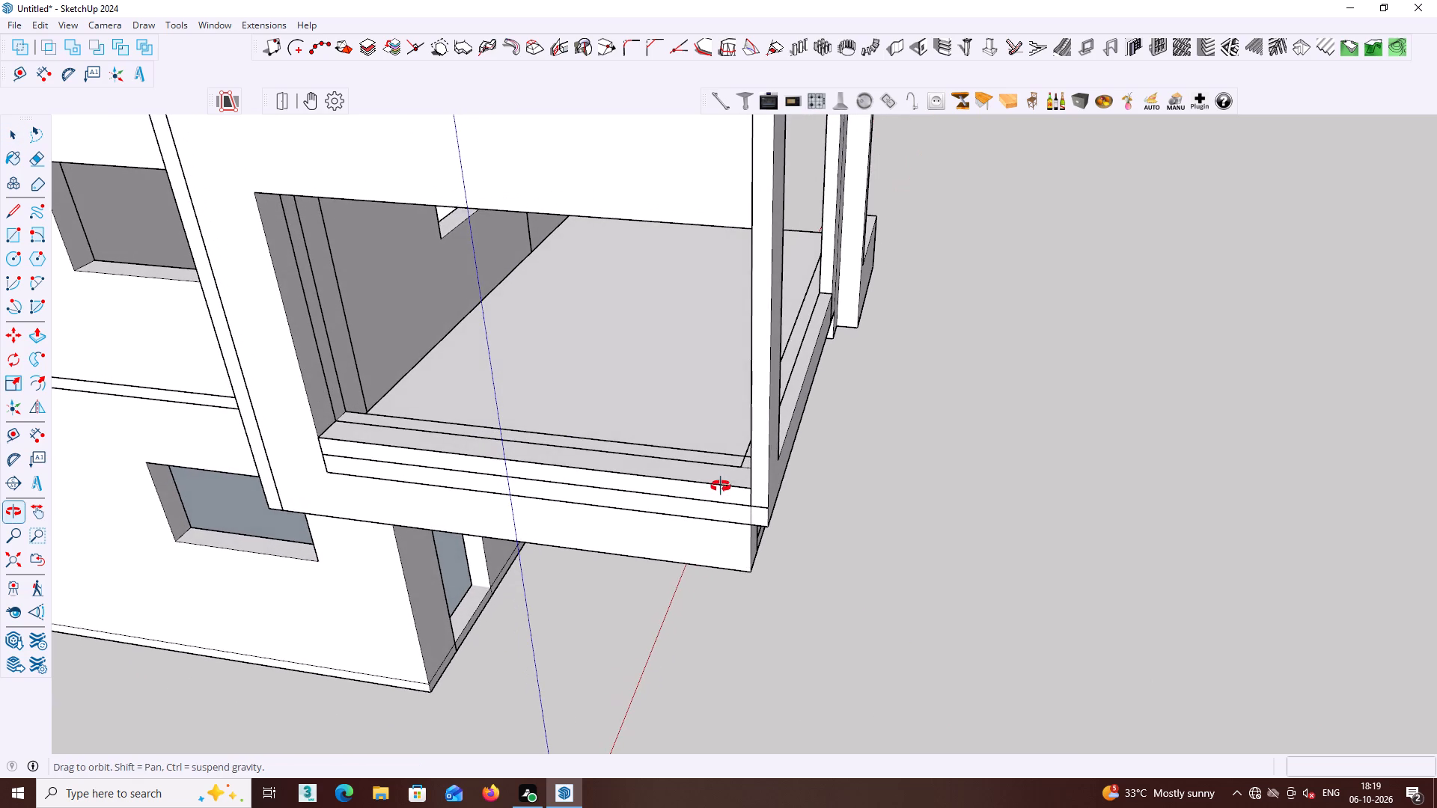
pyautogui.moveTo(721, 486); pyautogui.dragTo(721, 488, button='middle')
pyautogui.moveTo(719, 530); pyautogui.dragTo(981, 587, button='middle')
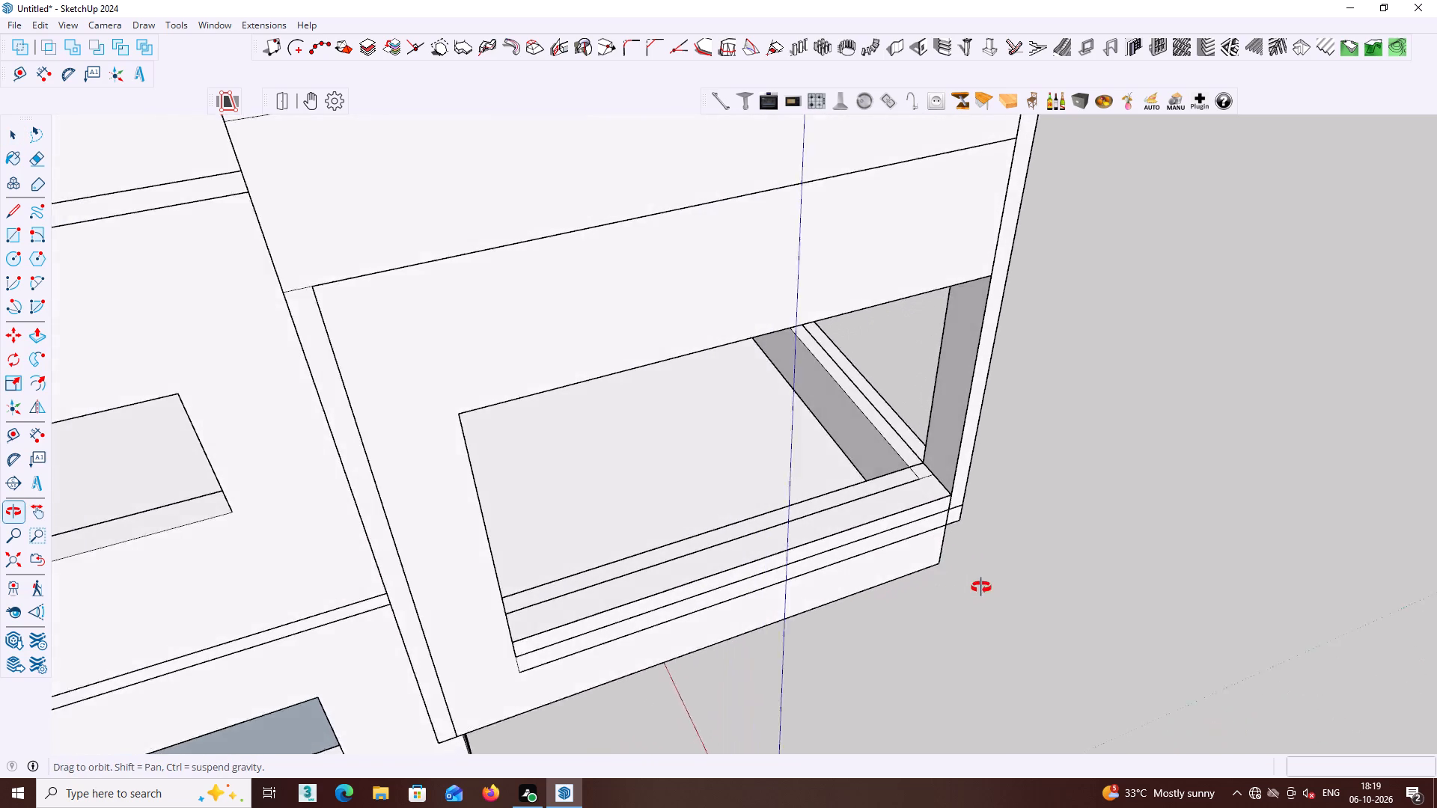
pyautogui.moveTo(981, 587); pyautogui.dragTo(999, 579, button='middle')
pyautogui.moveTo(972, 549); pyautogui.dragTo(840, 525, button='middle')
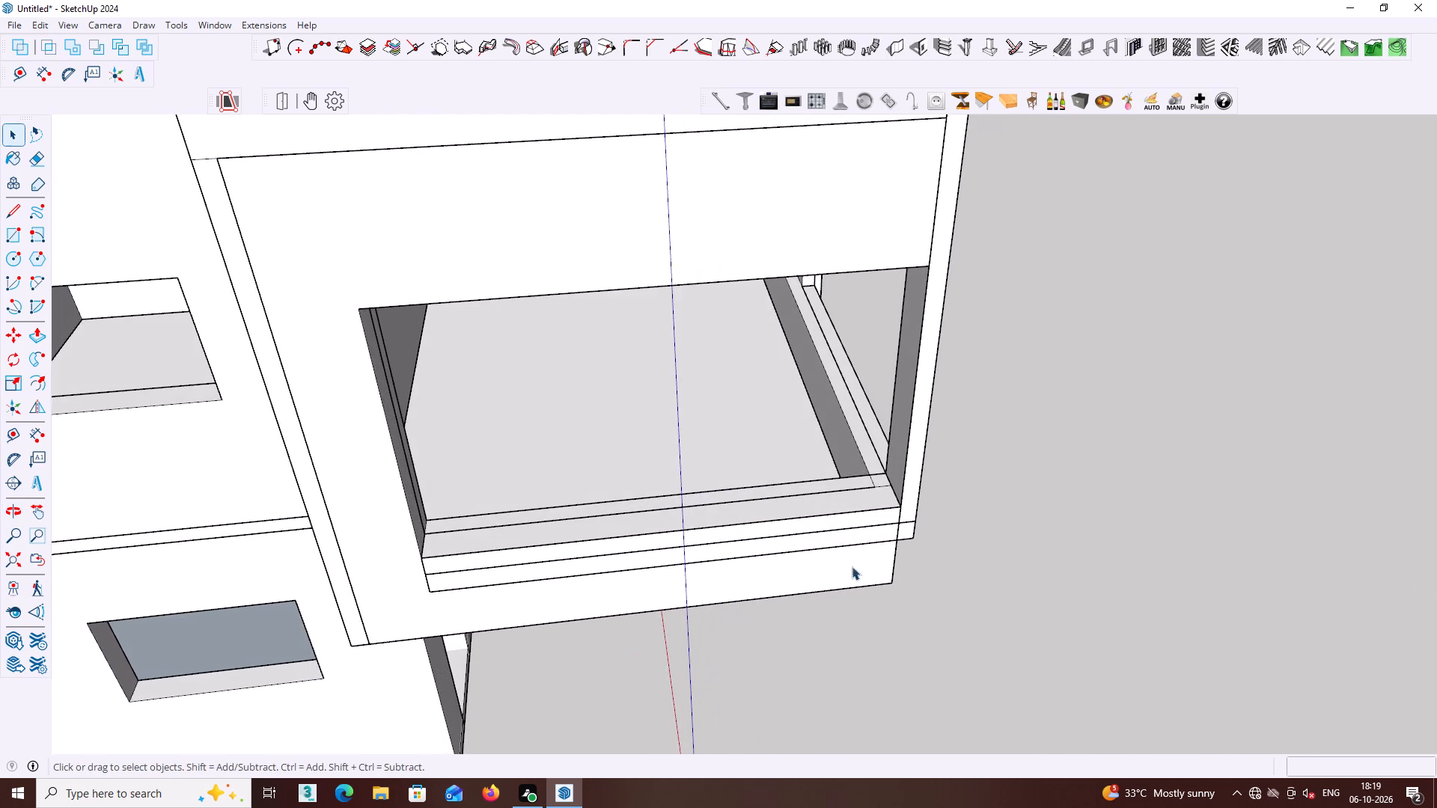
pyautogui.scroll(-2, 857, 579)
pyautogui.moveTo(855, 577); pyautogui.dragTo(800, 512, button='middle')
pyautogui.keyDown('shift'); pyautogui.moveTo(880, 713); pyautogui.dragTo(928, 696, button='middle'); pyautogui.keyUp('shift')
# Examine the front elevation and both sides of the house, ending at the grooved front post.
pyautogui.moveTo(922, 676); pyautogui.dragTo(432, 625, button='middle')
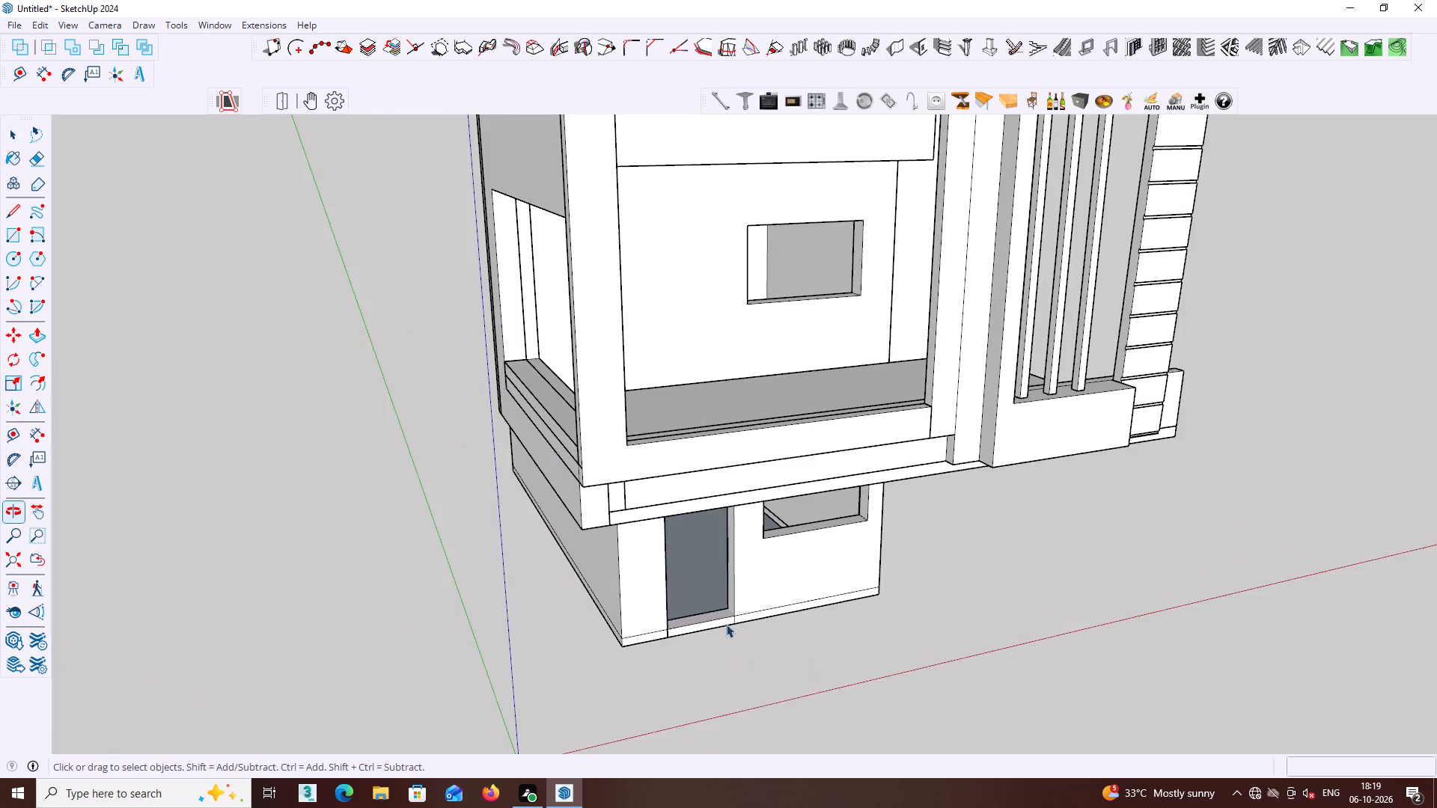
pyautogui.middleClick(726, 620)
pyautogui.scroll(-2, 726, 620)
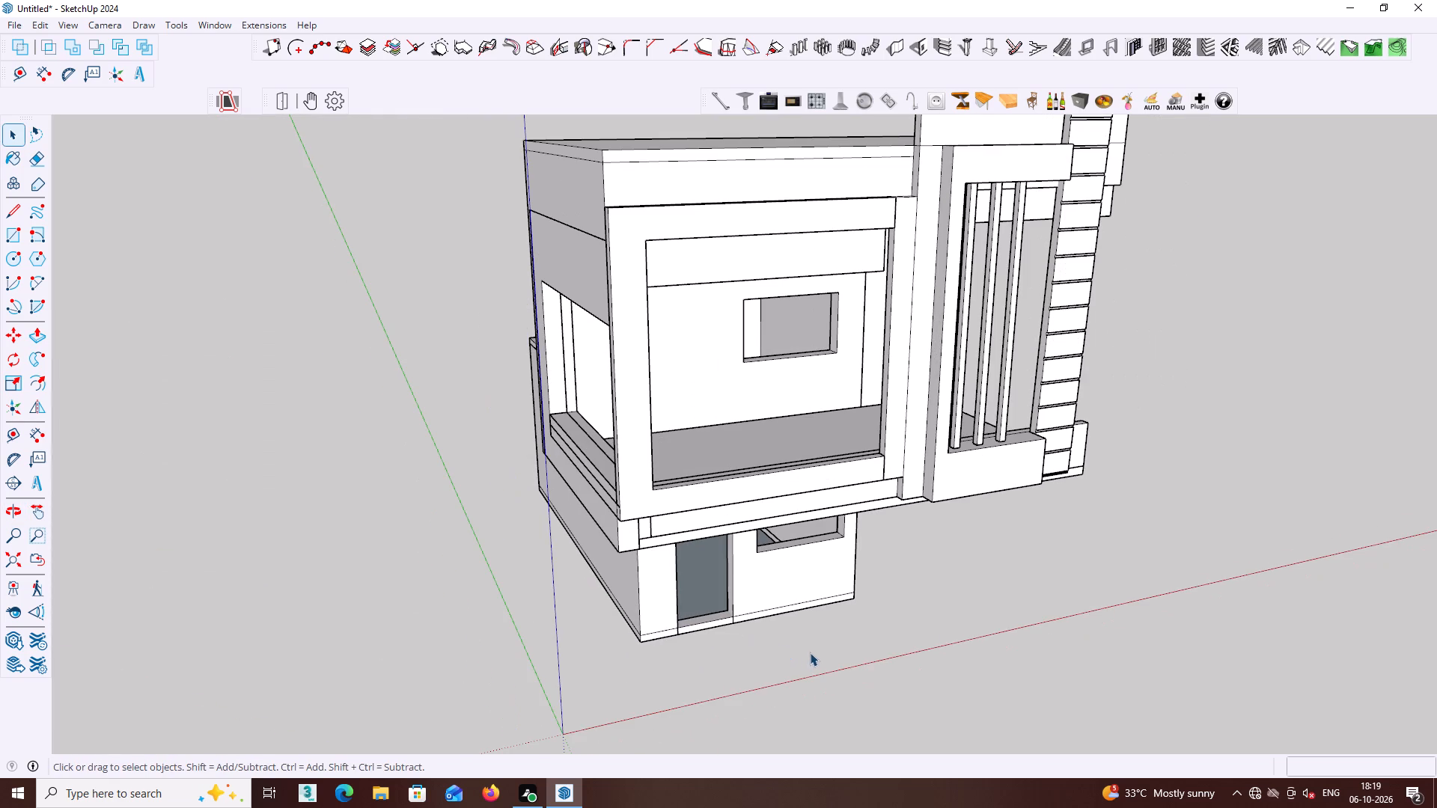
pyautogui.moveTo(903, 598); pyautogui.dragTo(832, 547, button='middle')
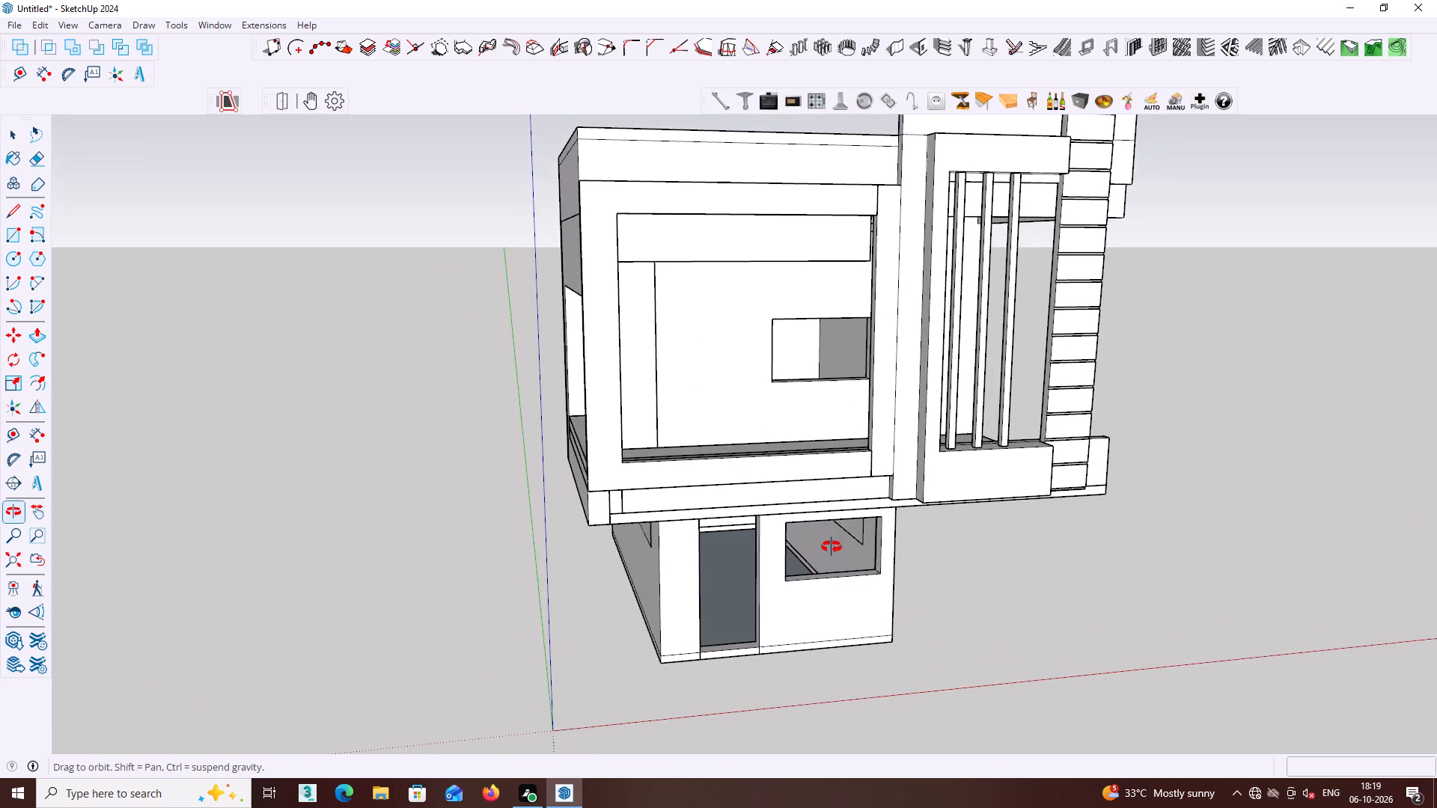
pyautogui.moveTo(832, 547); pyautogui.dragTo(829, 537, button='middle')
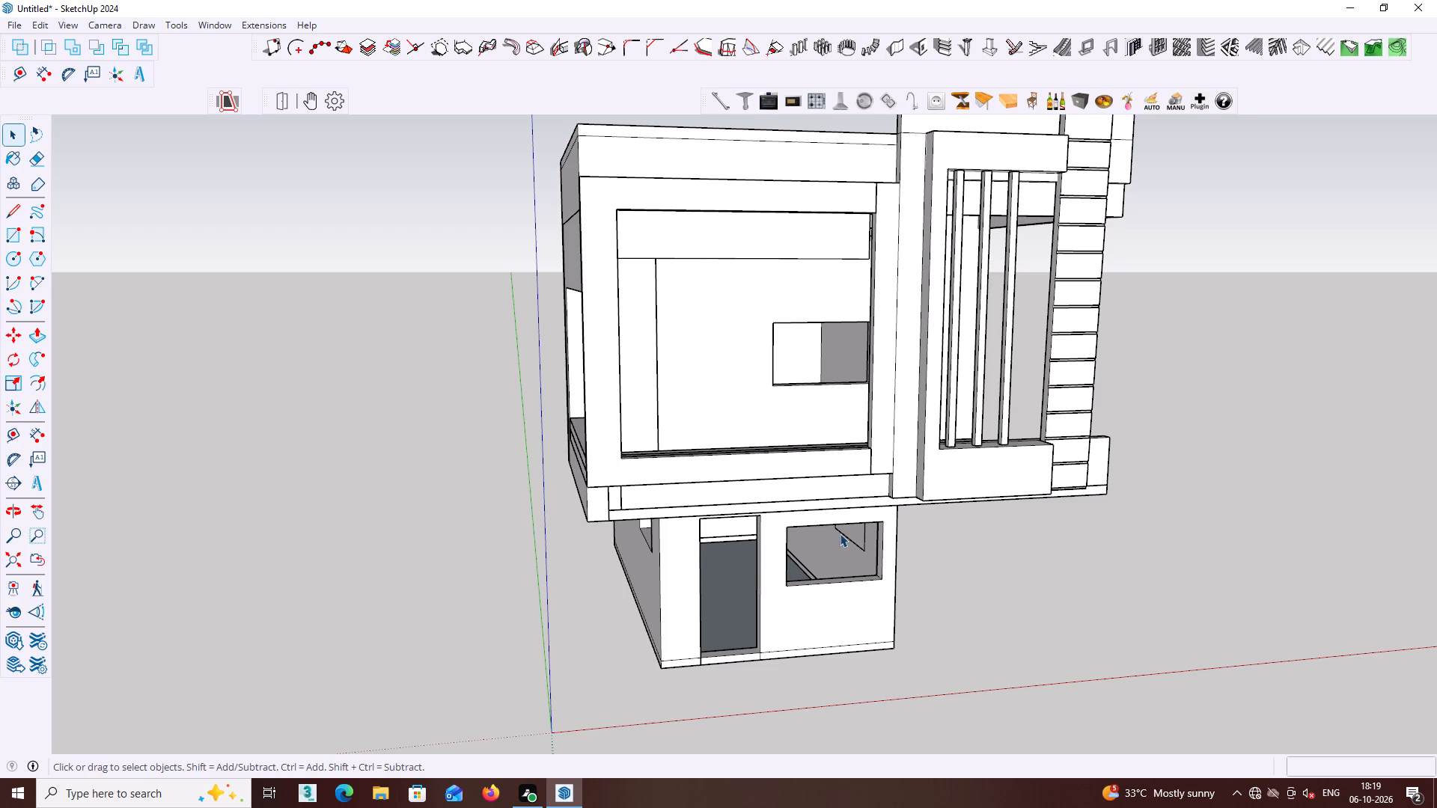
pyautogui.keyDown('shift'); pyautogui.moveTo(858, 522); pyautogui.dragTo(1035, 481, button='middle'); pyautogui.keyUp('shift')
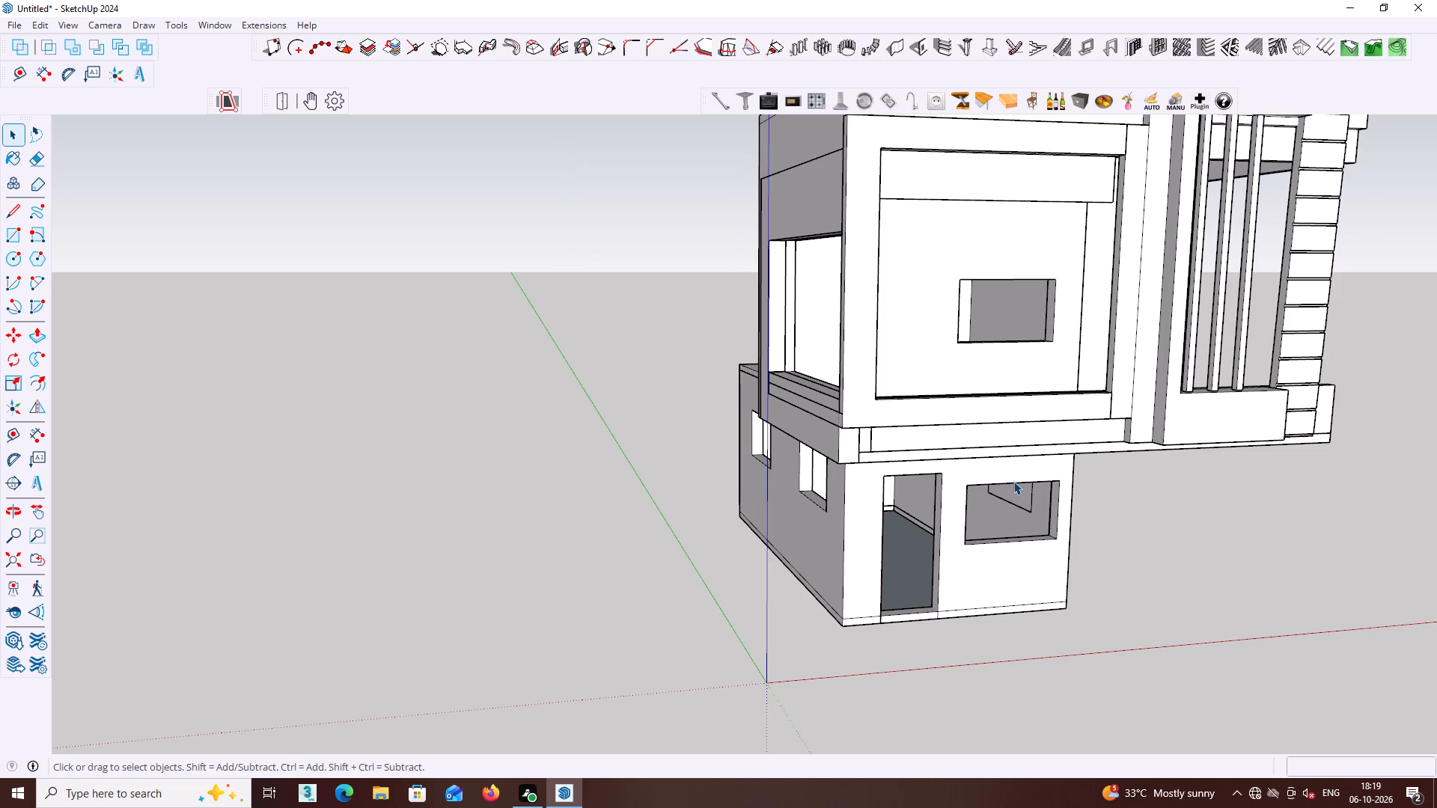
pyautogui.moveTo(957, 475); pyautogui.dragTo(1174, 501, button='middle')
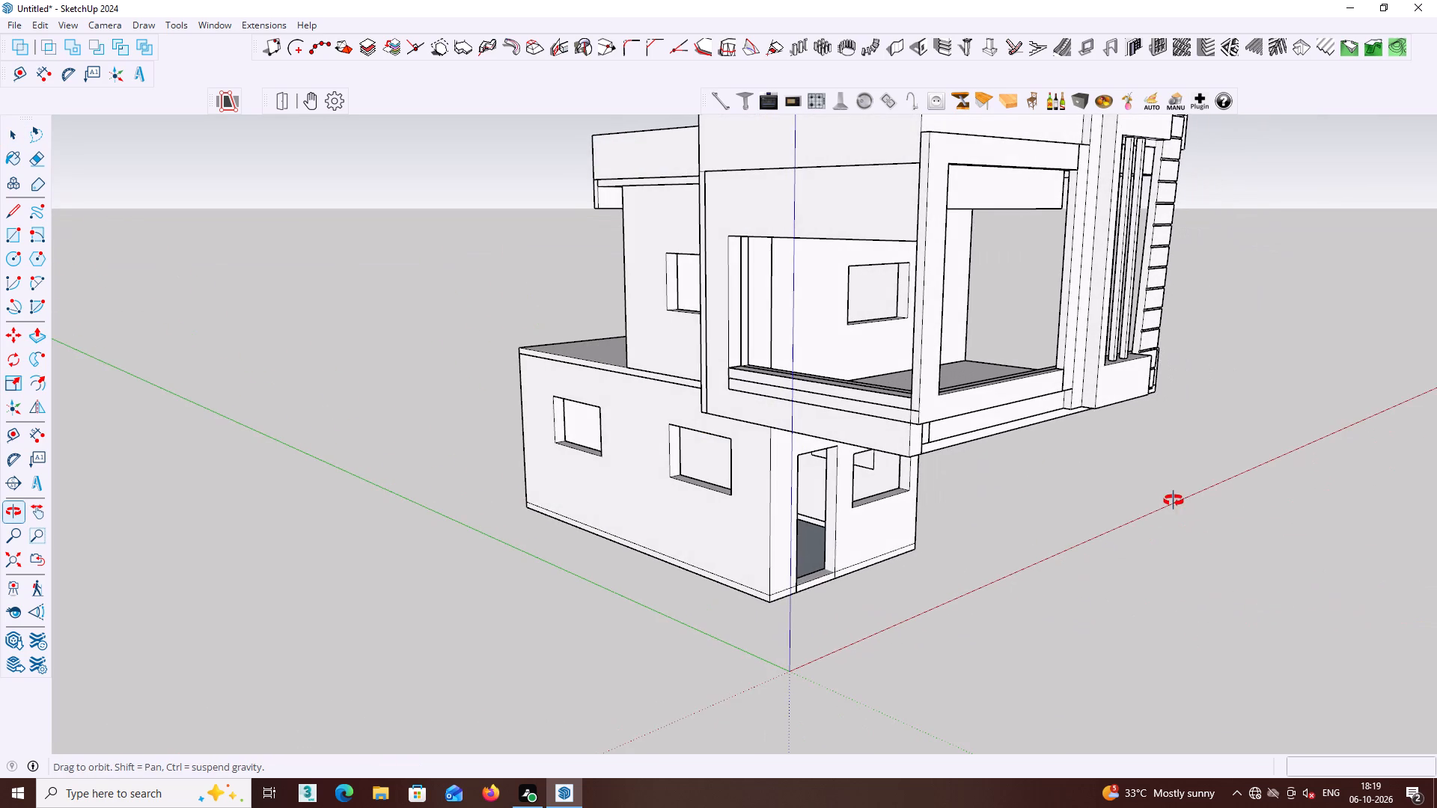
pyautogui.moveTo(1174, 501); pyautogui.dragTo(858, 465, button='middle')
pyautogui.scroll(-2, 858, 465)
pyautogui.keyDown('shift'); pyautogui.moveTo(962, 463); pyautogui.dragTo(739, 400, button='middle'); pyautogui.keyUp('shift')
pyautogui.scroll(-4, 952, 394)
pyautogui.middleClick(1025, 380)
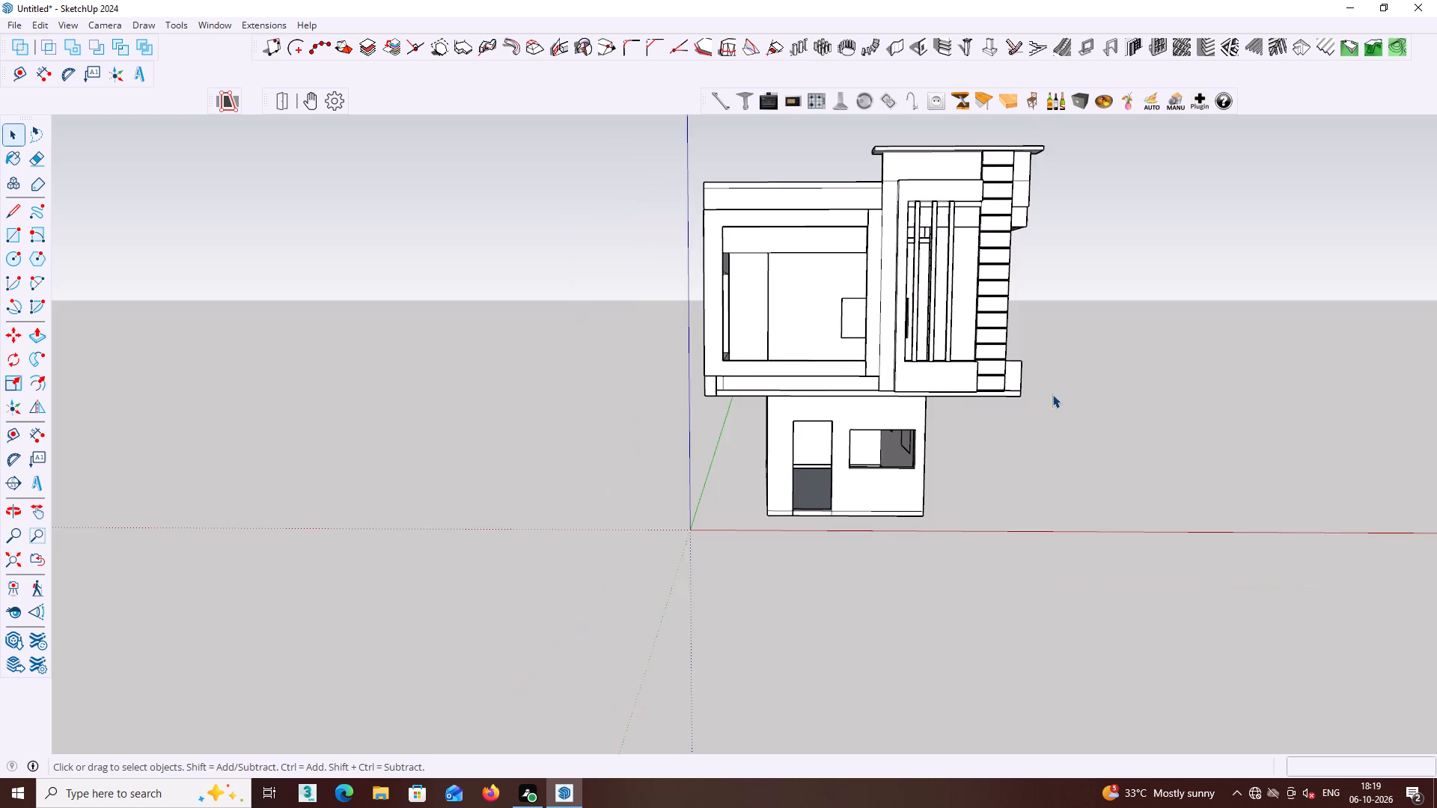
pyautogui.moveTo(1052, 394); pyautogui.dragTo(918, 431, button='middle')
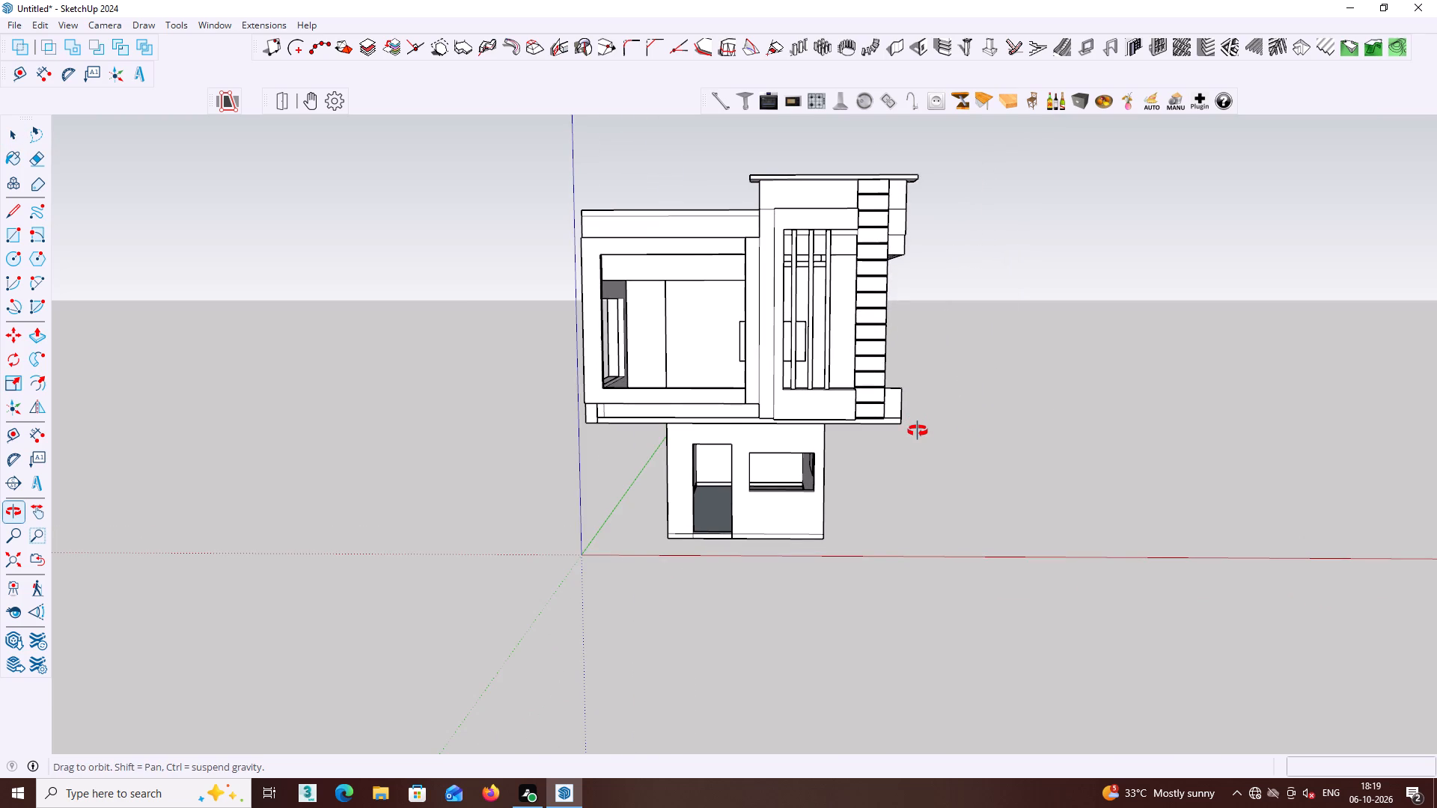
pyautogui.moveTo(918, 431); pyautogui.dragTo(905, 460, button='middle')
pyautogui.moveTo(865, 235); pyautogui.dragTo(786, 230, button='middle')
pyautogui.moveTo(843, 221); pyautogui.dragTo(766, 266, button='middle')
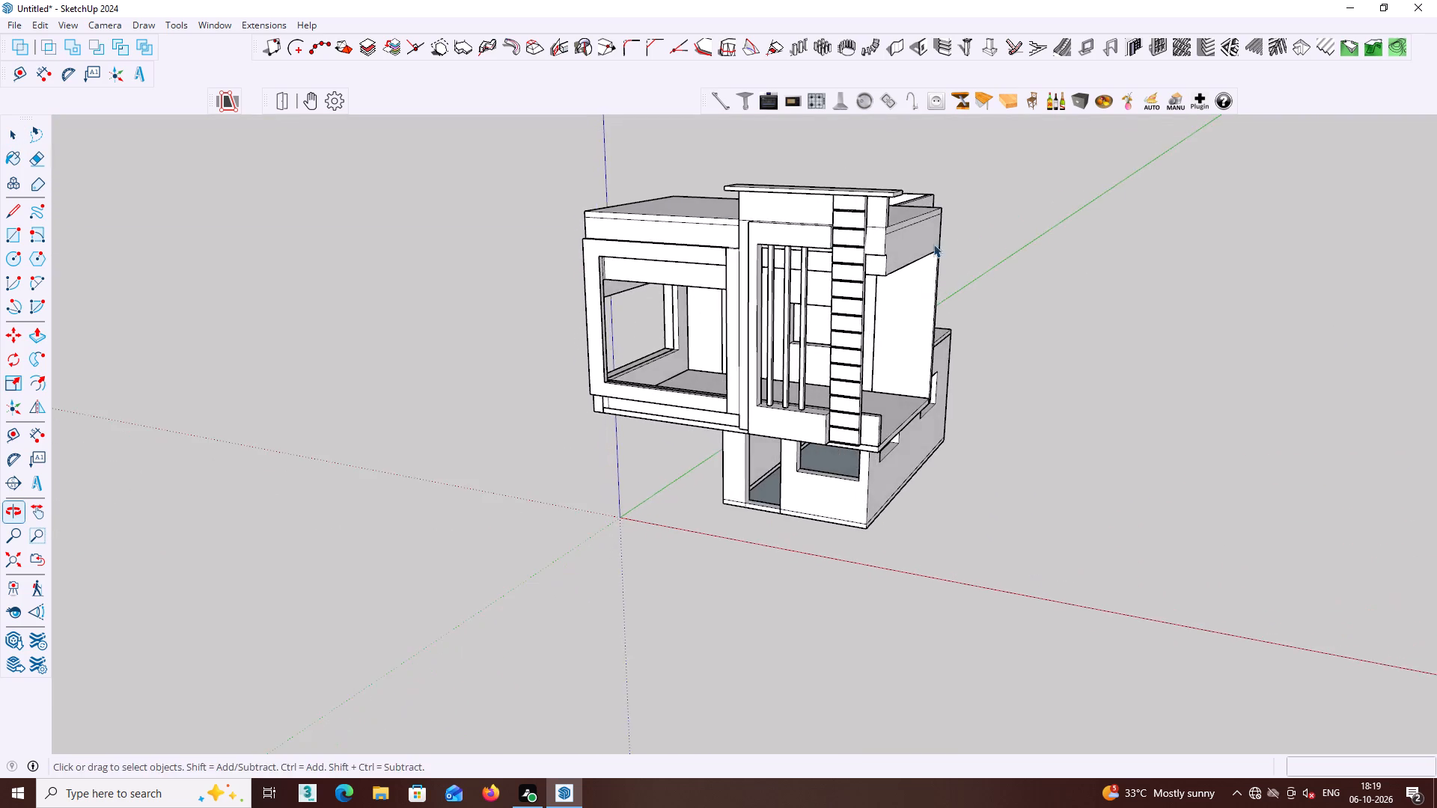
pyautogui.moveTo(957, 224); pyautogui.dragTo(817, 221, button='middle')
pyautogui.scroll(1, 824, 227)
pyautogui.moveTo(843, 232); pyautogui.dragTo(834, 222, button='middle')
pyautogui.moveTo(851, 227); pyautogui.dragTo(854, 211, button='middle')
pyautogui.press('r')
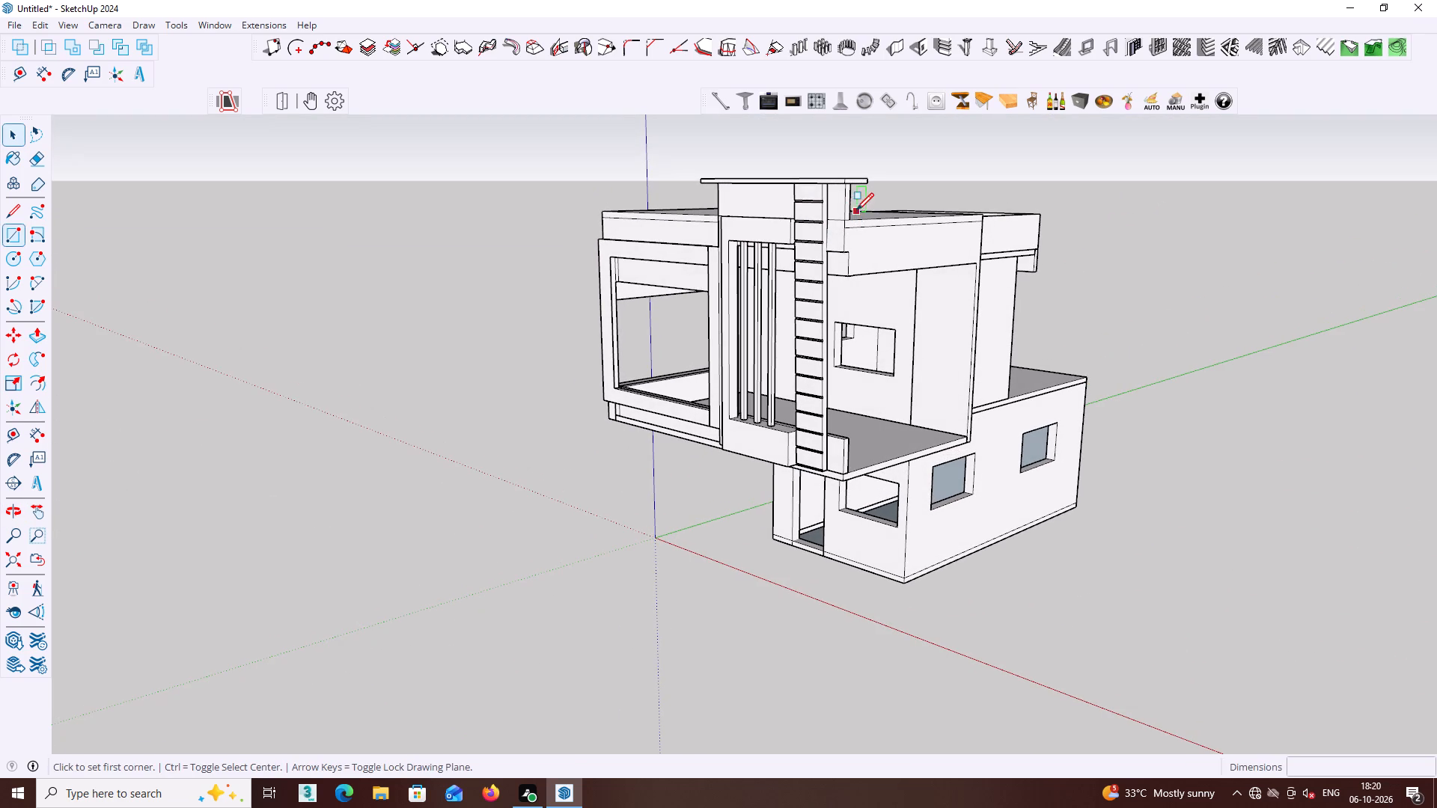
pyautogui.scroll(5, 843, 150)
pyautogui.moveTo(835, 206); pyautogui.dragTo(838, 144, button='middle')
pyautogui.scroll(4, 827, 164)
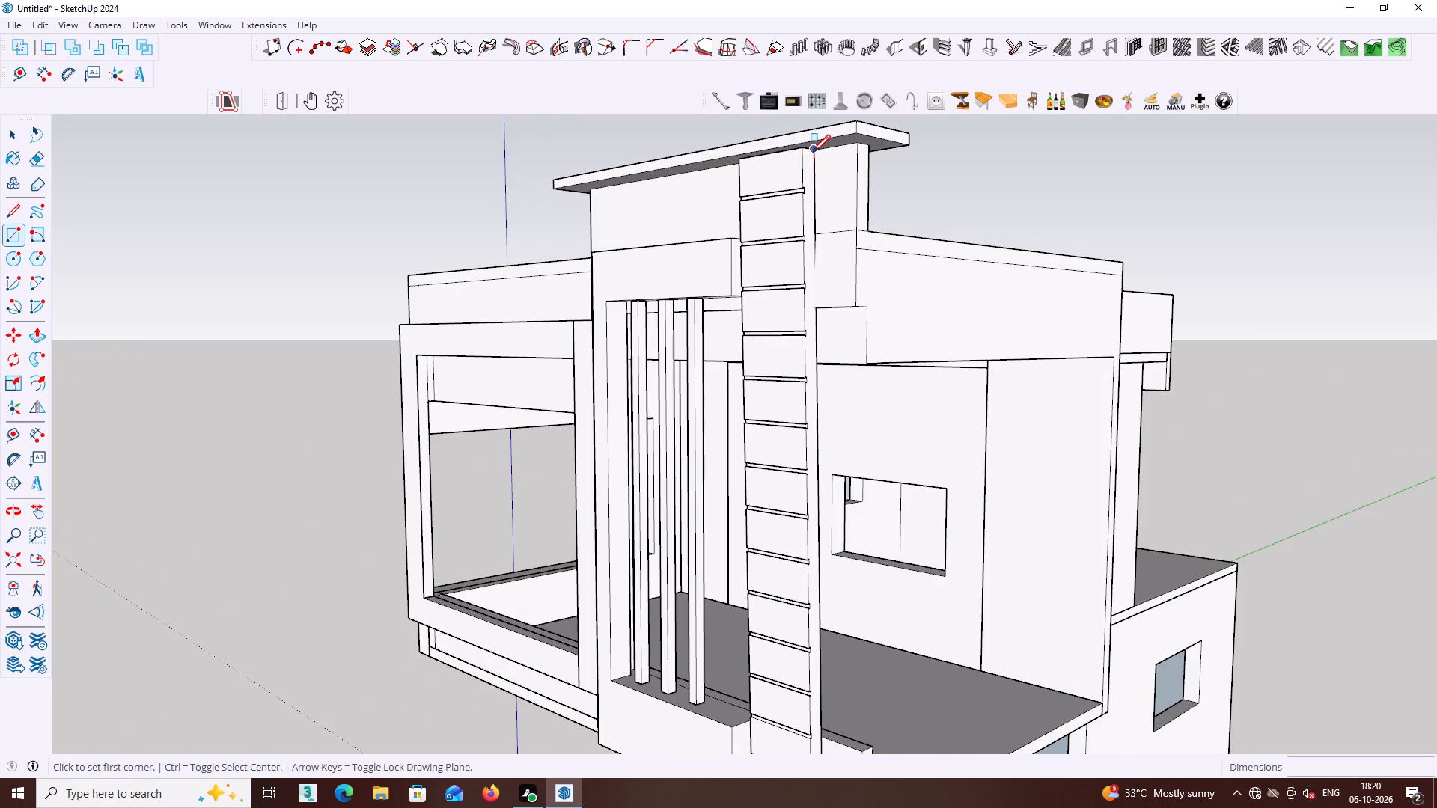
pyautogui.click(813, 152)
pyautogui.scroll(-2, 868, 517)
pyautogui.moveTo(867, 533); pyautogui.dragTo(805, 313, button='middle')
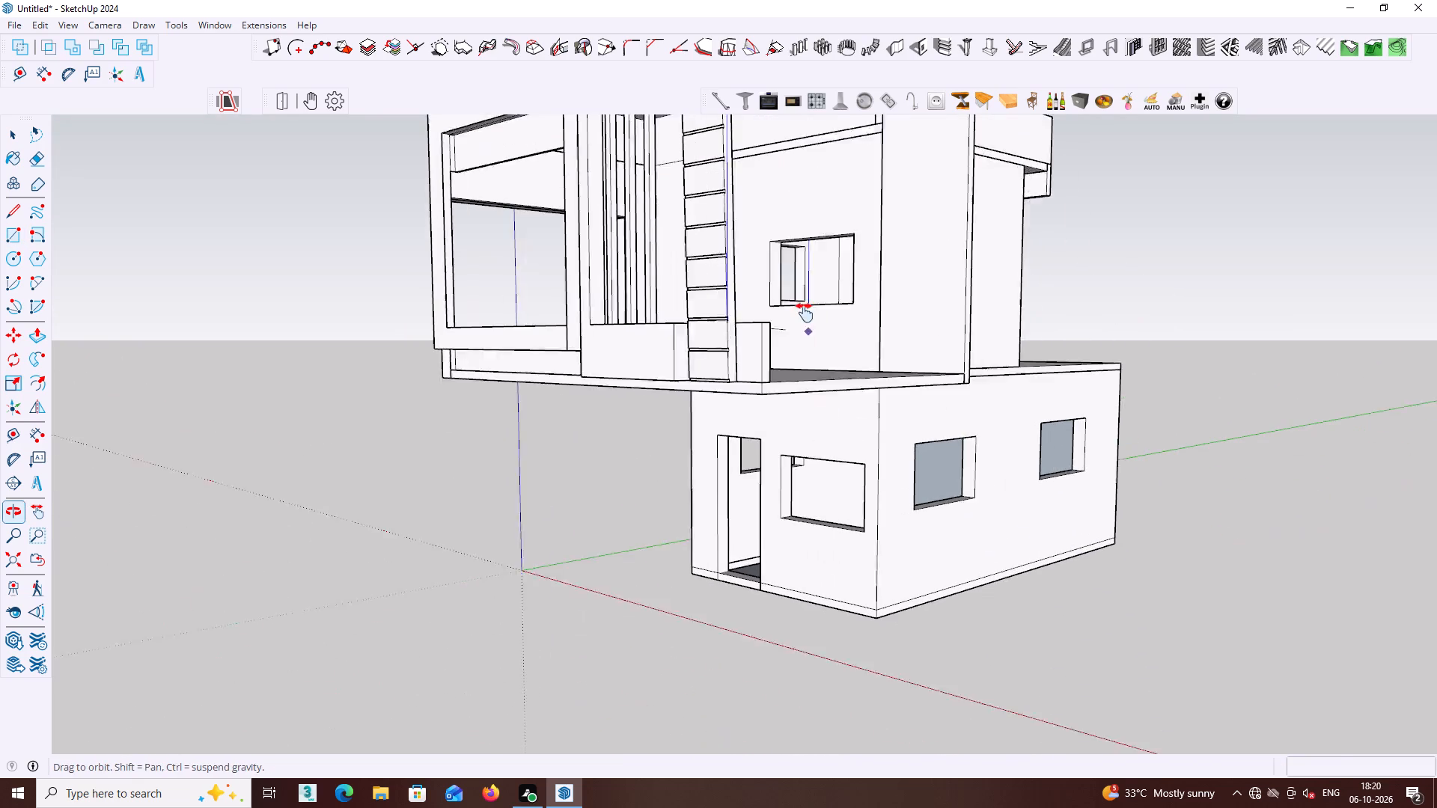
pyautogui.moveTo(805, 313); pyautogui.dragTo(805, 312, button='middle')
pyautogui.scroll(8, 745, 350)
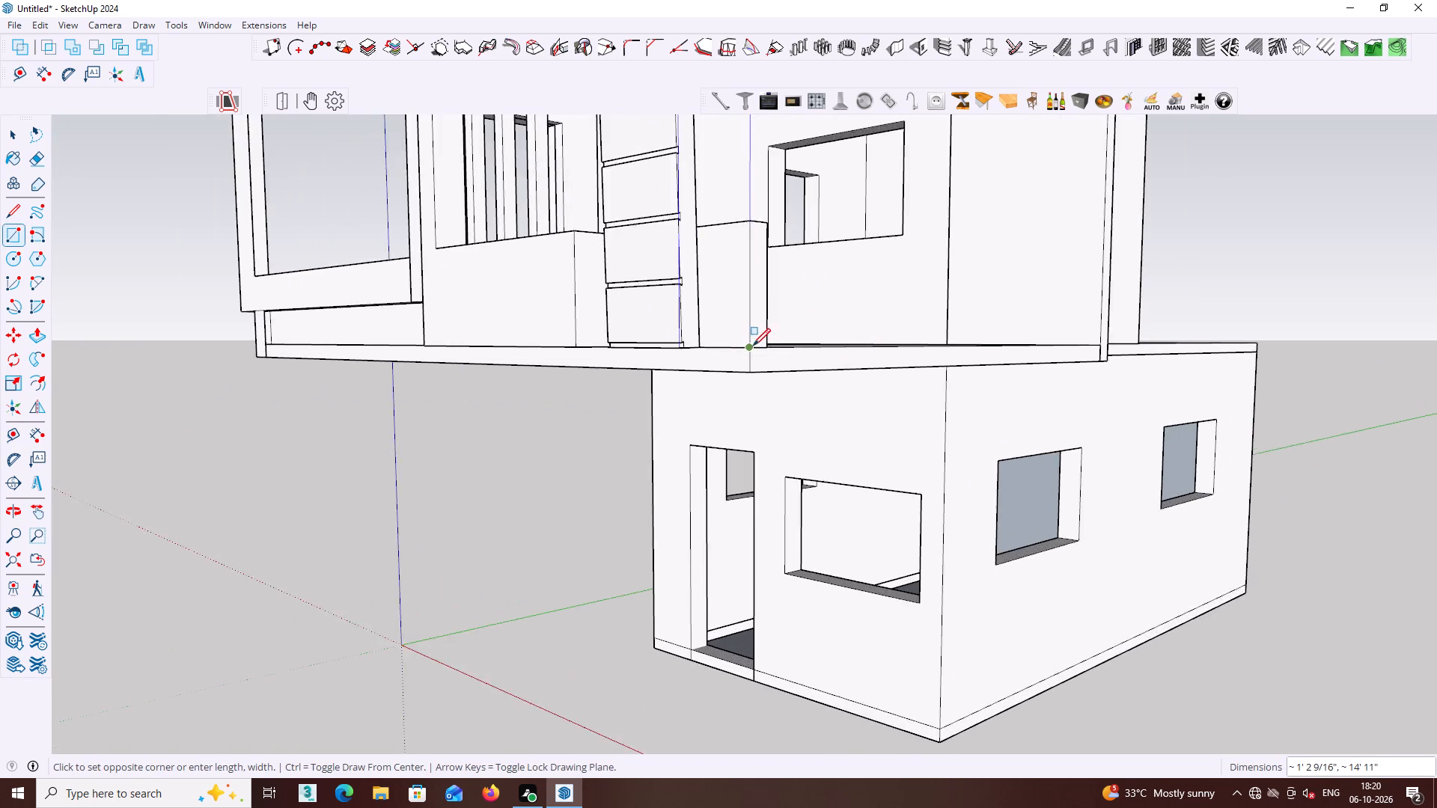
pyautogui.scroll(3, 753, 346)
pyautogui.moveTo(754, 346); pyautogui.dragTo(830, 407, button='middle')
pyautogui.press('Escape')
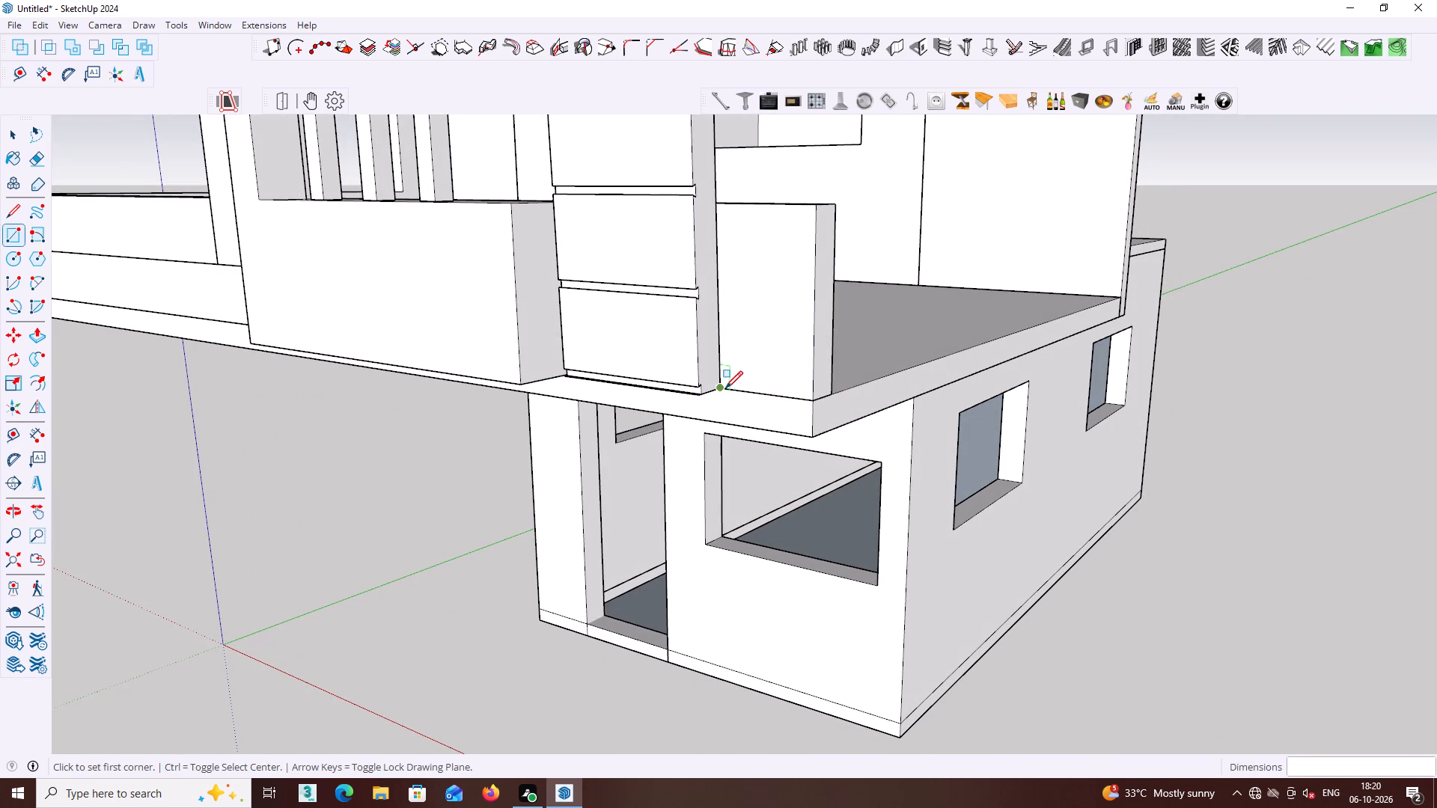
# Draw a rectangle about 1' 1 5/8" by 1' 10 13/16" over the front face of the low wall beside the grooved post.
pyautogui.click(724, 388)
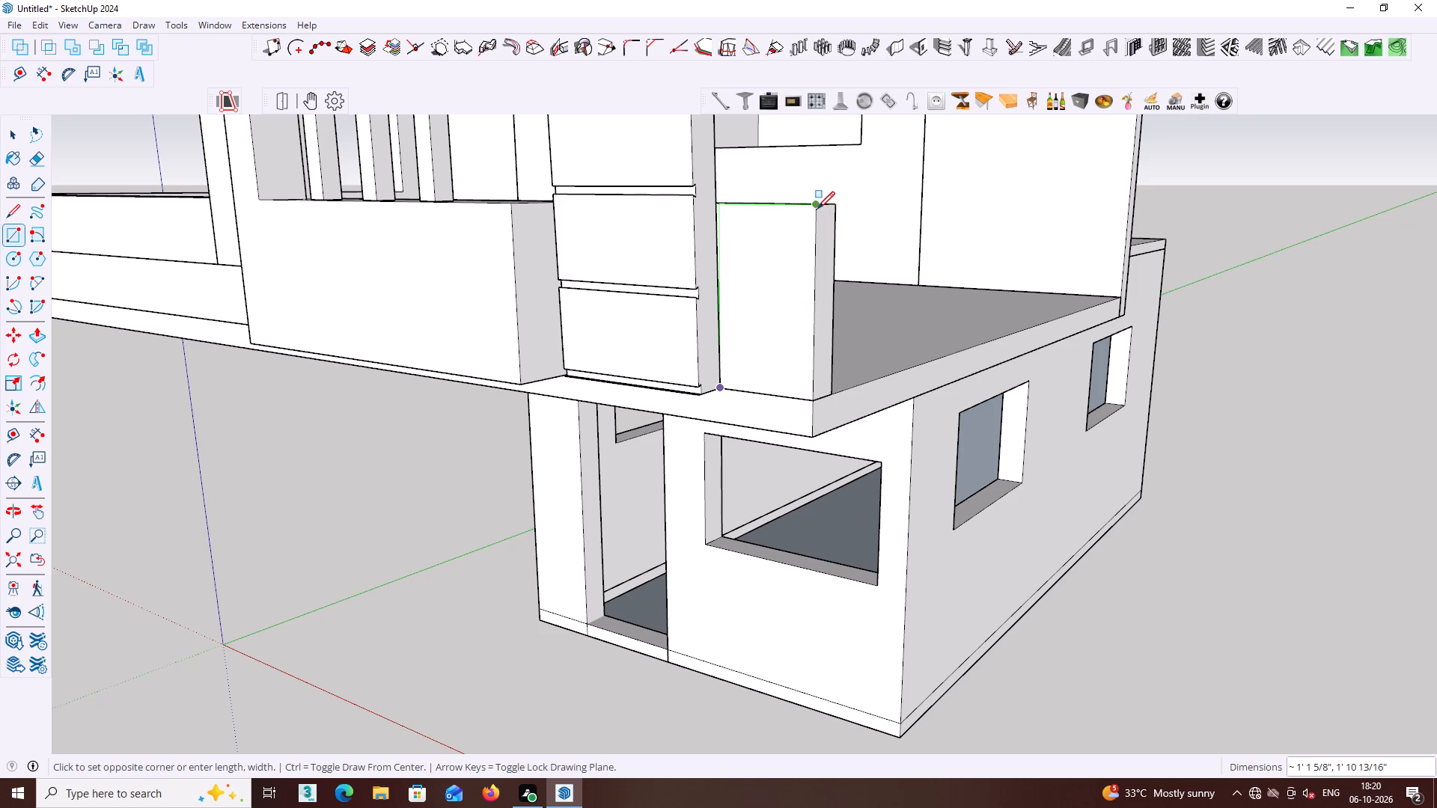
pyautogui.click(817, 208)
pyautogui.press('space')
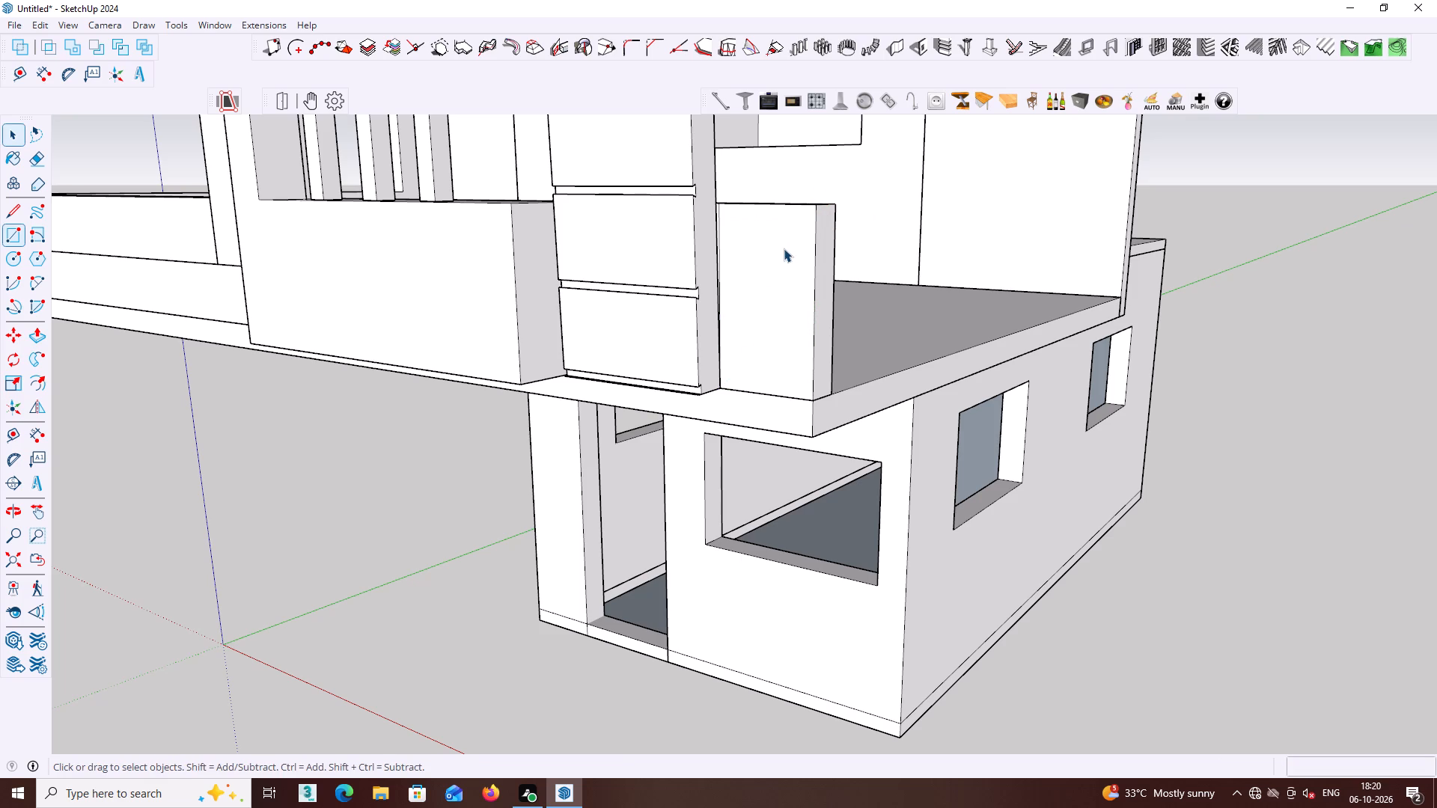
# Push/Pull the rectangle on the low wall's front outward about 2 5/8" to form a thin block.
pyautogui.click(781, 252)
pyautogui.press('p')
pyautogui.click(781, 252)
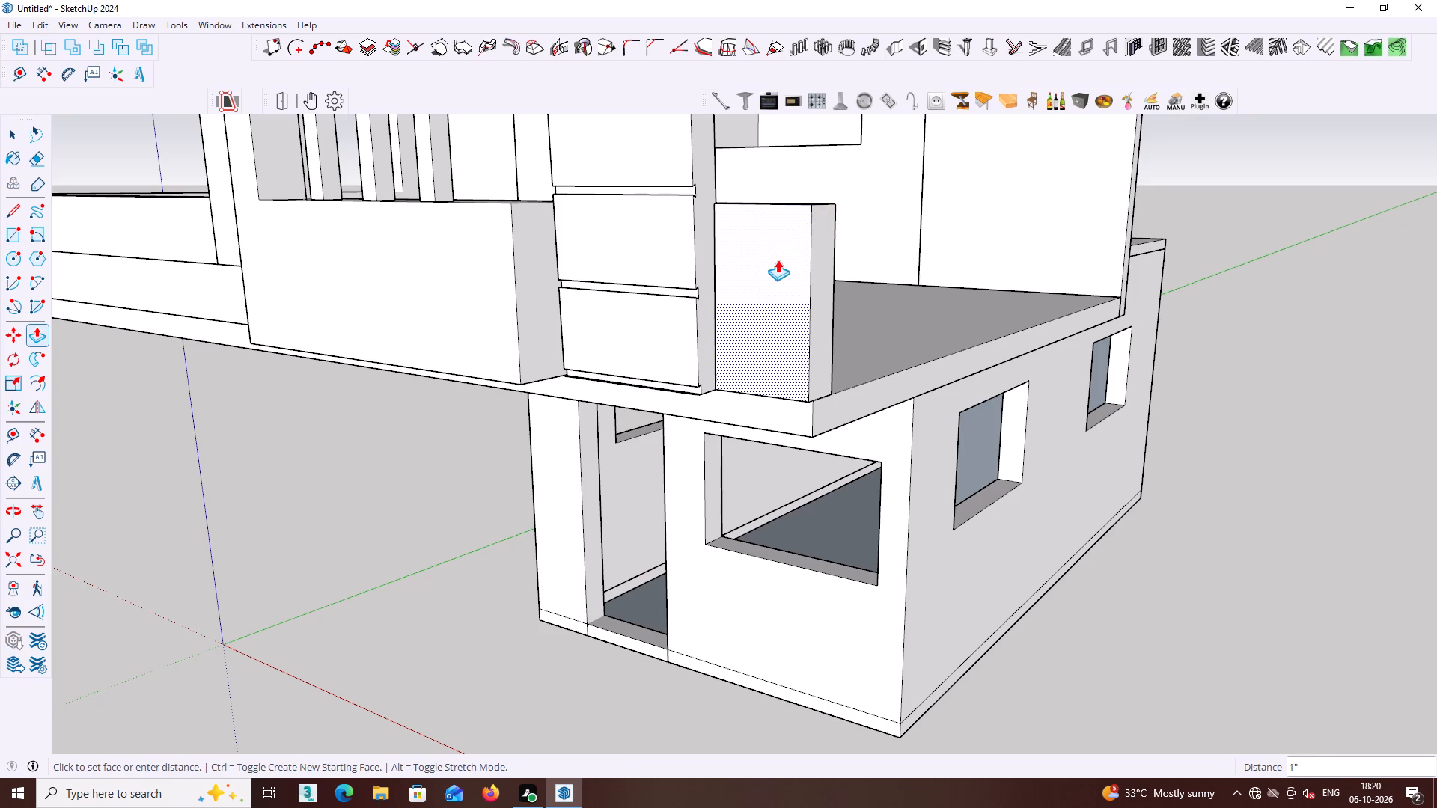
pyautogui.moveTo(778, 260); pyautogui.dragTo(791, 450, button='middle')
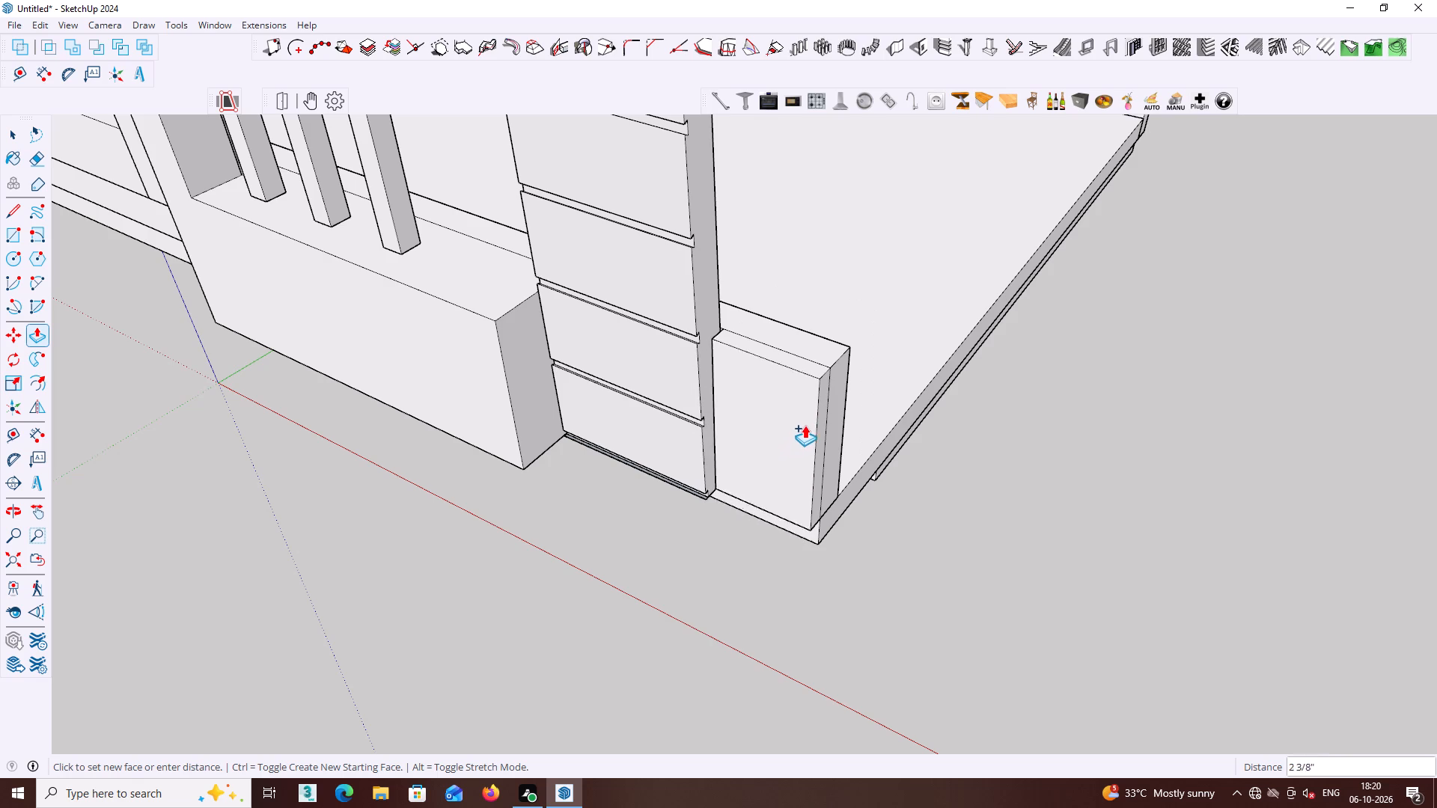
pyautogui.moveTo(800, 430); pyautogui.dragTo(790, 221, button='middle')
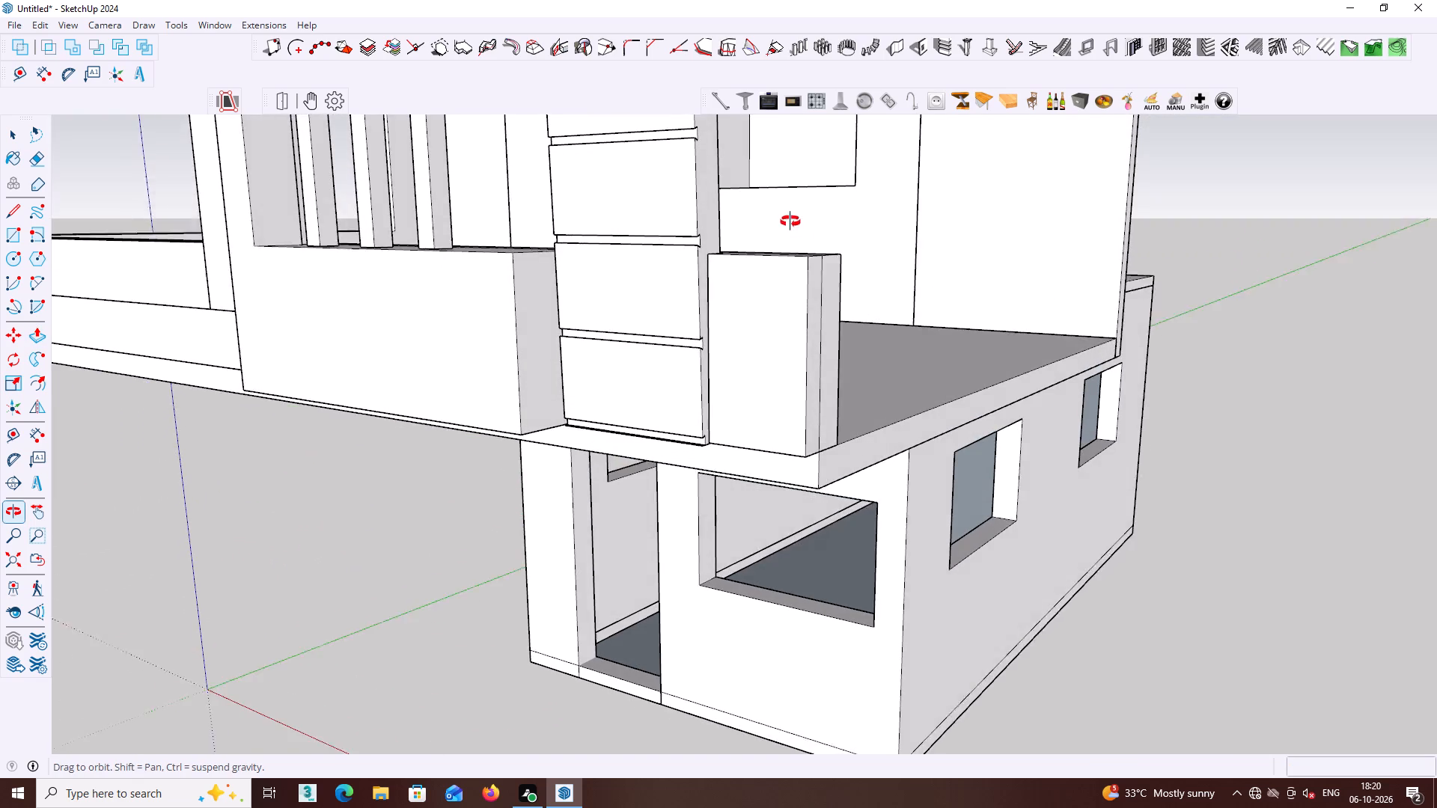
pyautogui.moveTo(790, 221); pyautogui.dragTo(789, 214, button='middle')
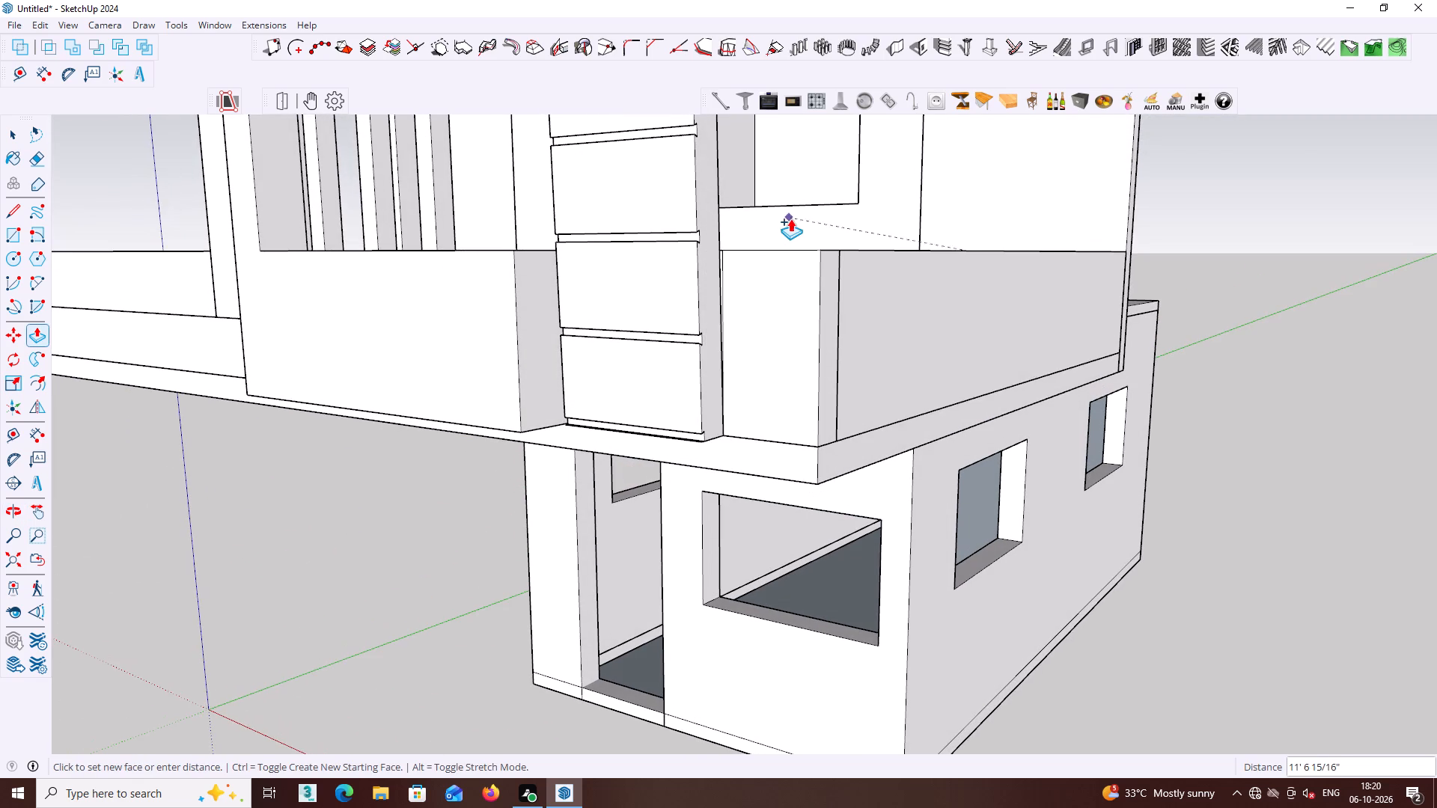
pyautogui.moveTo(756, 279); pyautogui.dragTo(800, 480, button='middle')
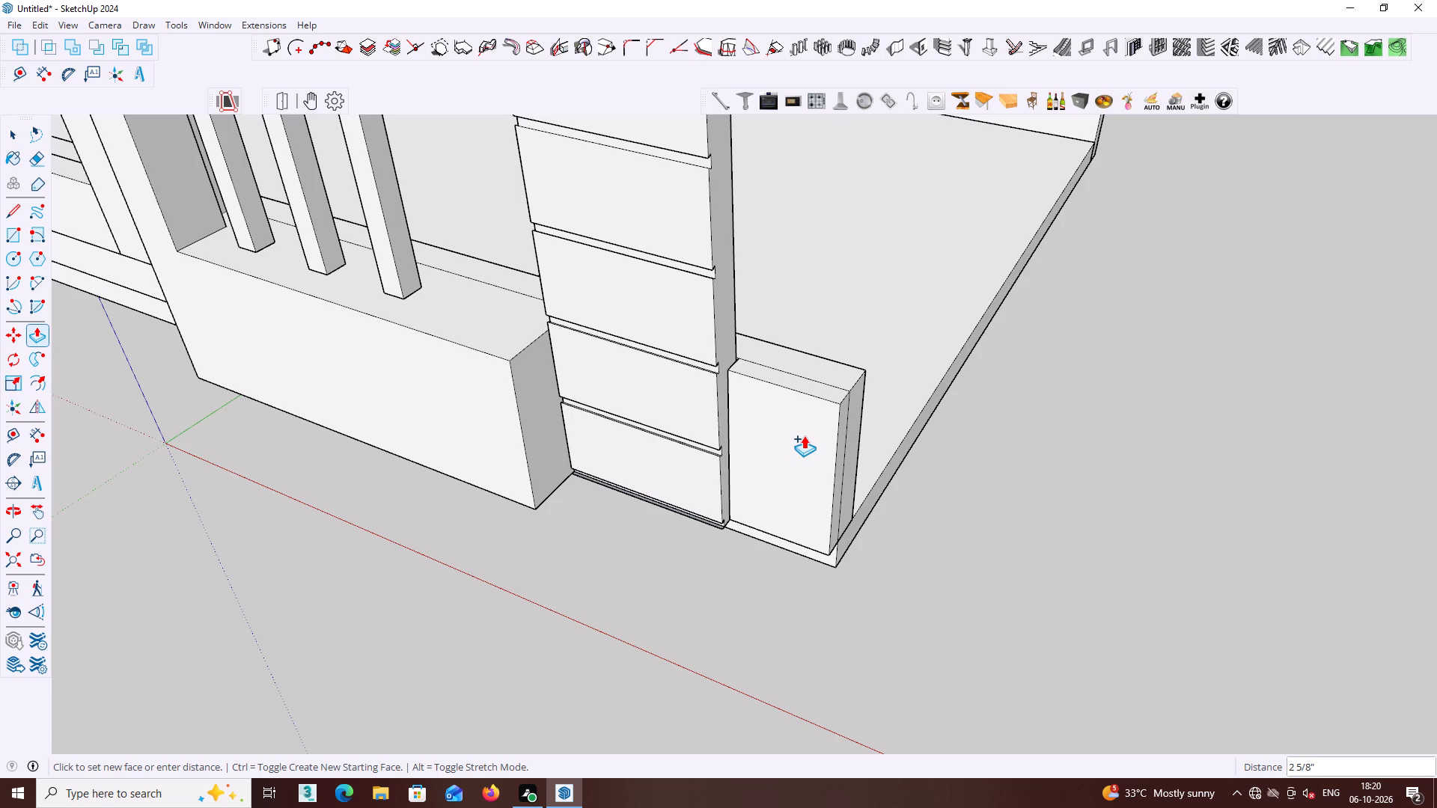
pyautogui.click(804, 435)
pyautogui.press('space')
# Select the front, top and outer side faces of the thin block together with their edges.
pyautogui.moveTo(825, 388); pyautogui.dragTo(826, 485, button='middle')
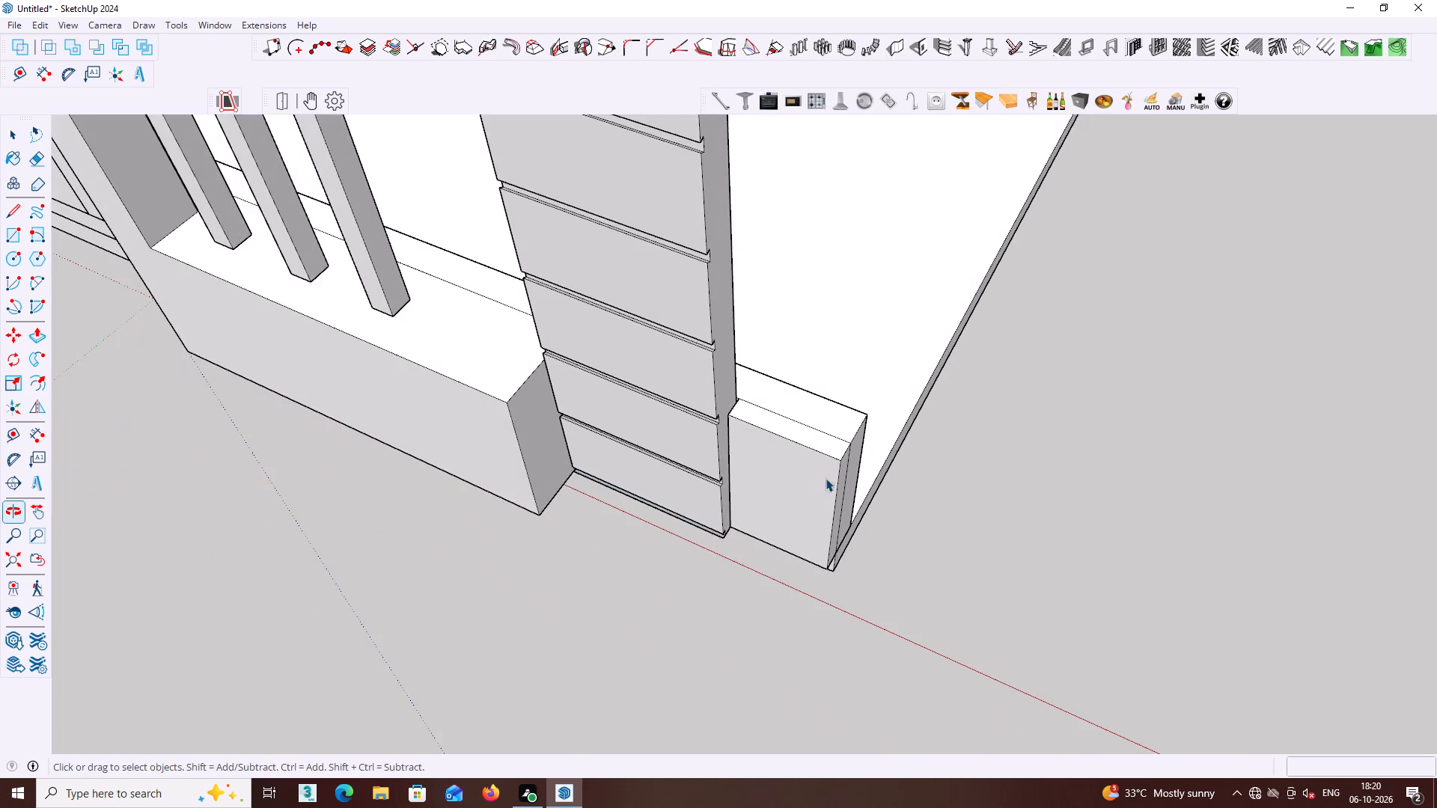
pyautogui.scroll(1, 825, 474)
pyautogui.click(826, 444)
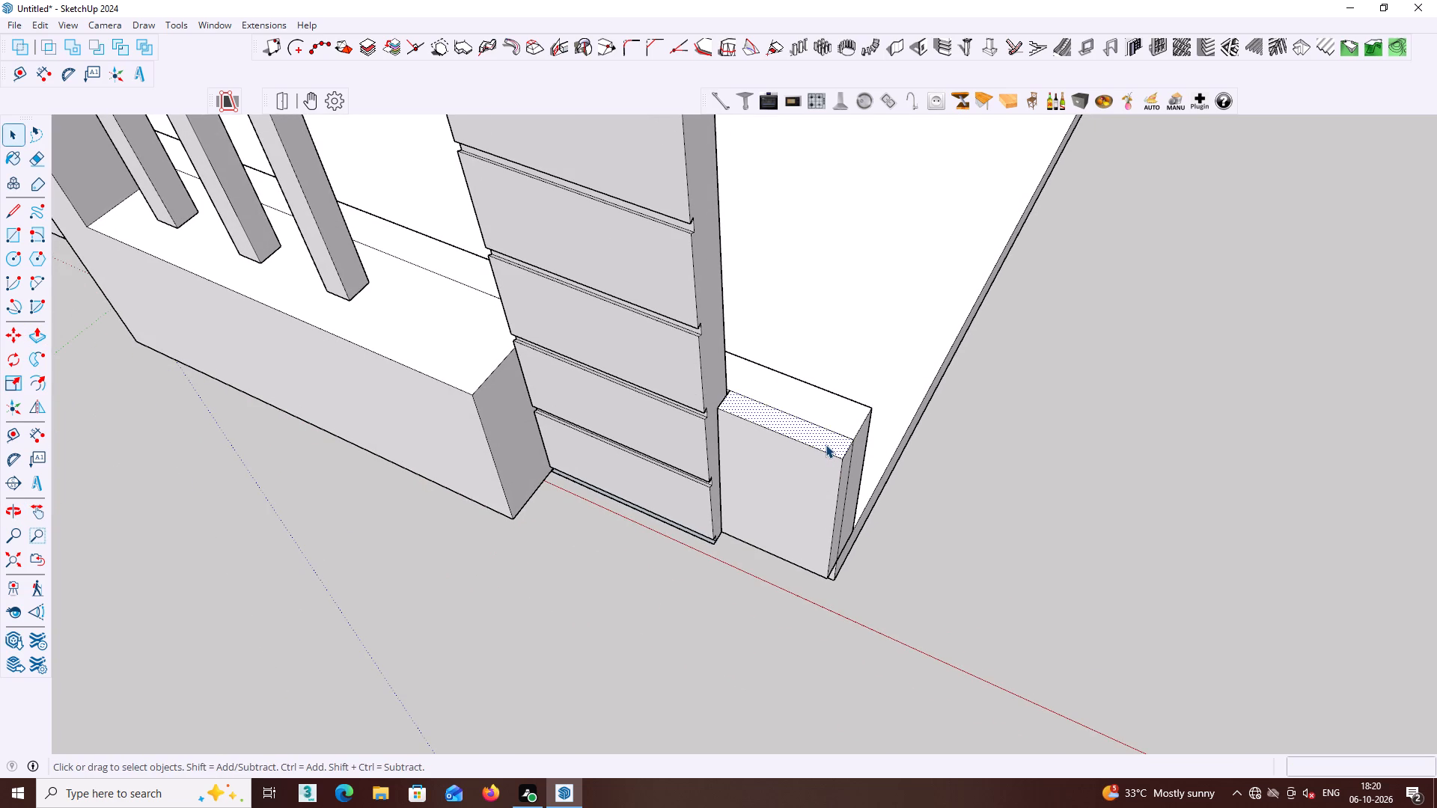
pyautogui.click(1097, 552)
pyautogui.tripleClick(820, 505)
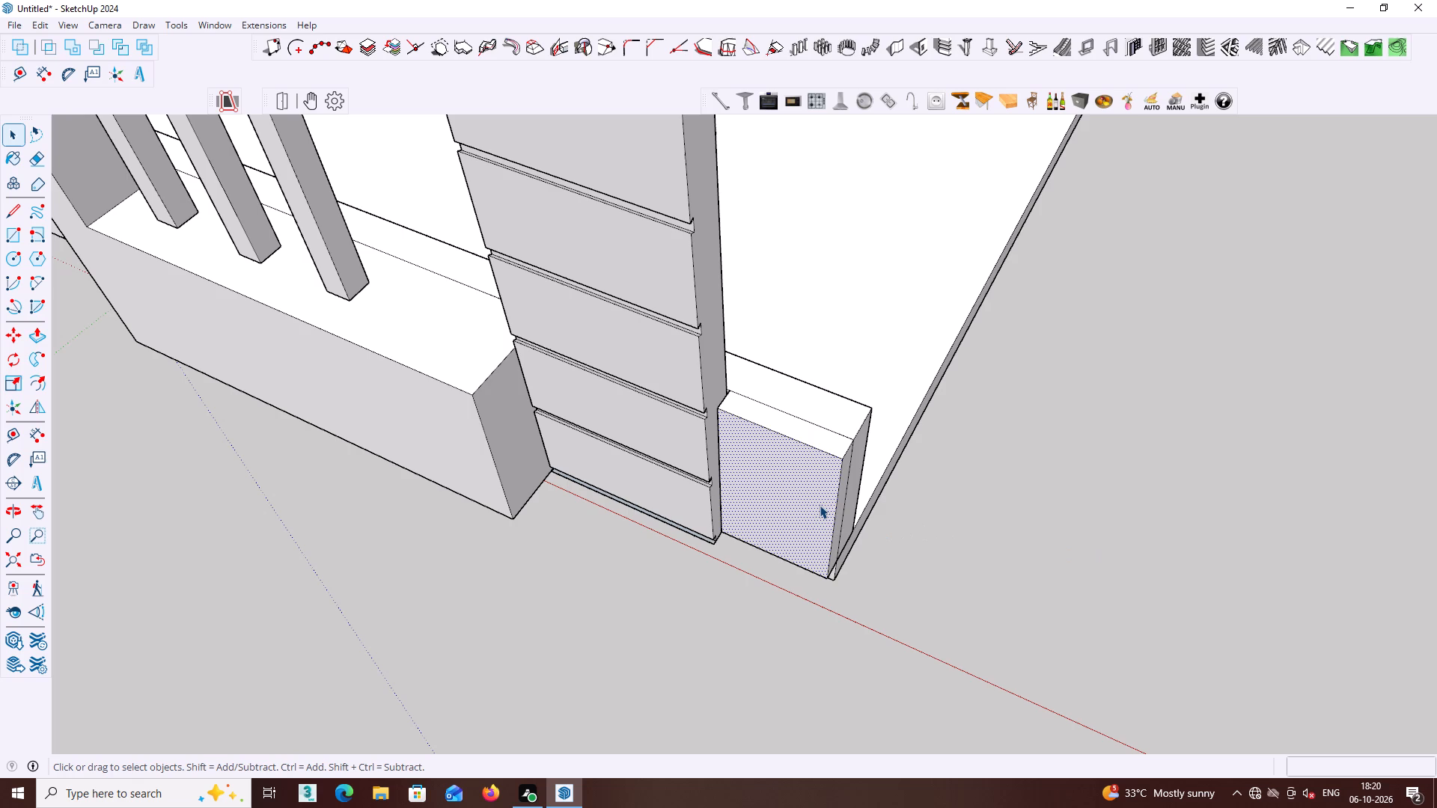
pyautogui.click(816, 484)
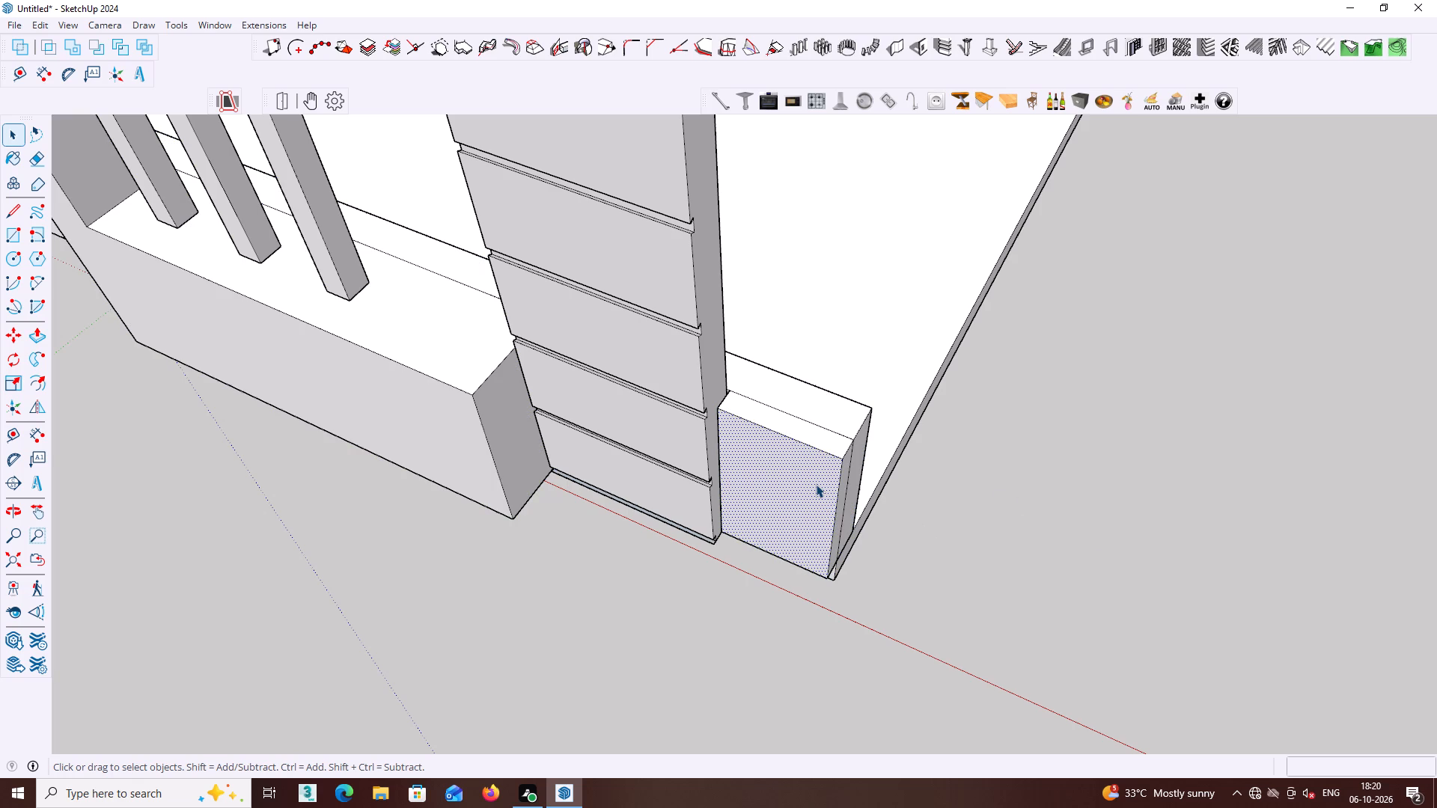
pyautogui.click(816, 484)
pyautogui.keyDown('shift'); pyautogui.doubleClick(838, 443); pyautogui.keyUp('shift')
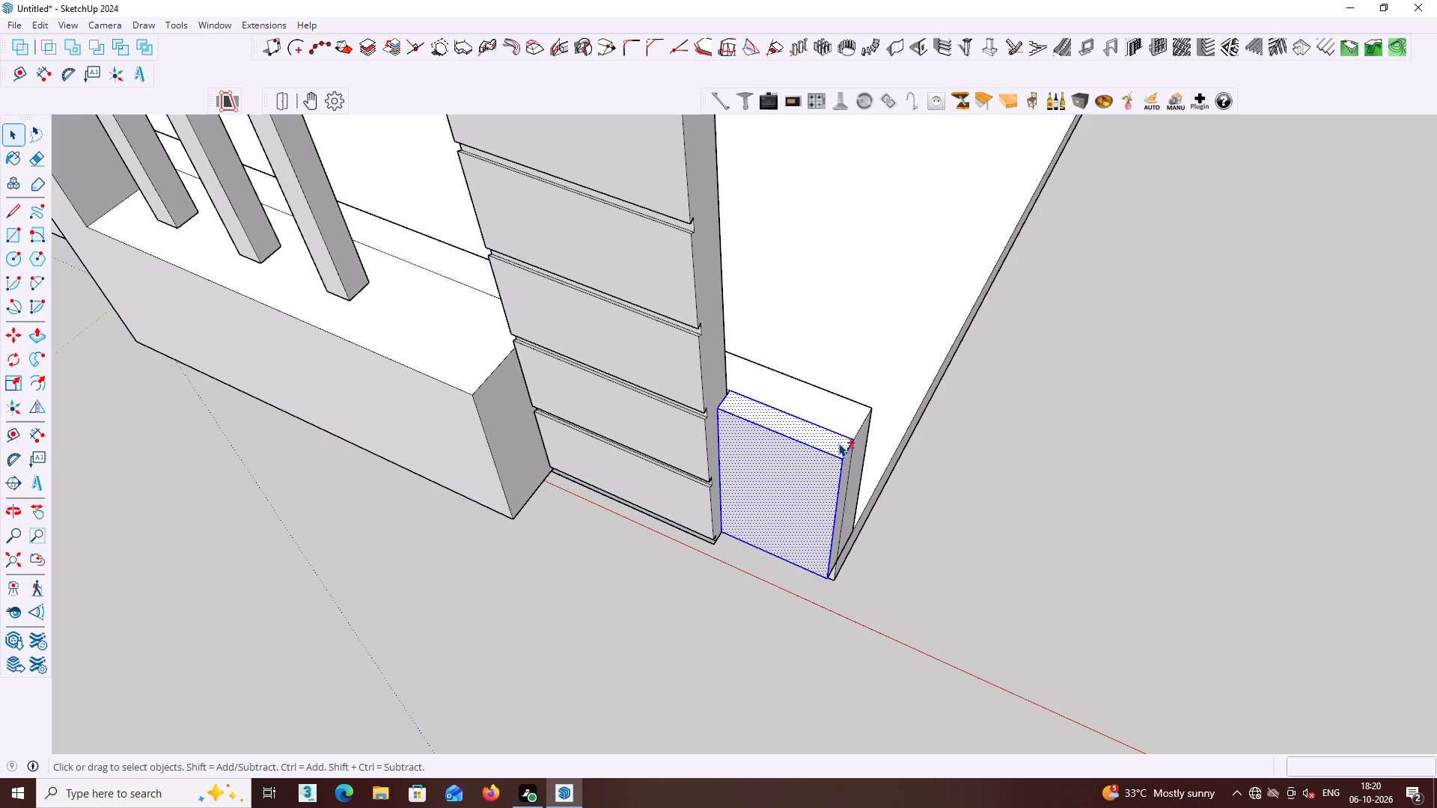
pyautogui.keyDown('shift'); pyautogui.doubleClick(846, 471); pyautogui.keyUp('shift')
# Examine closely the joint between the thin block's upper corner and the side of the grooved post.
pyautogui.moveTo(845, 471); pyautogui.dragTo(834, 287, button='middle')
pyautogui.moveTo(811, 386); pyautogui.dragTo(814, 382, button='middle')
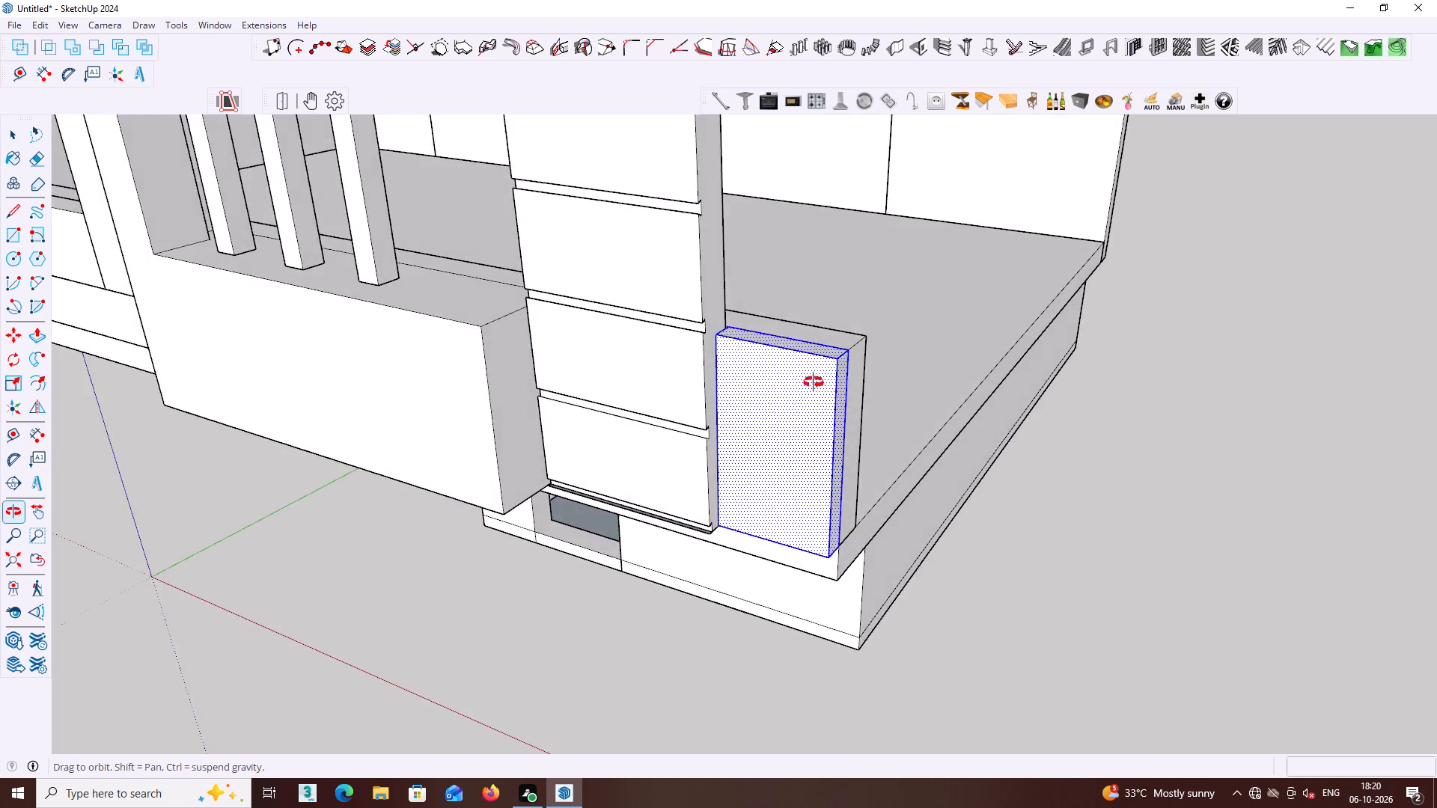
pyautogui.moveTo(814, 382); pyautogui.dragTo(1010, 277, button='middle')
pyautogui.moveTo(918, 316); pyautogui.dragTo(1037, 351, button='middle')
pyautogui.middleClick(829, 334)
pyautogui.scroll(3, 829, 332)
pyautogui.moveTo(805, 315); pyautogui.dragTo(560, 435, button='middle')
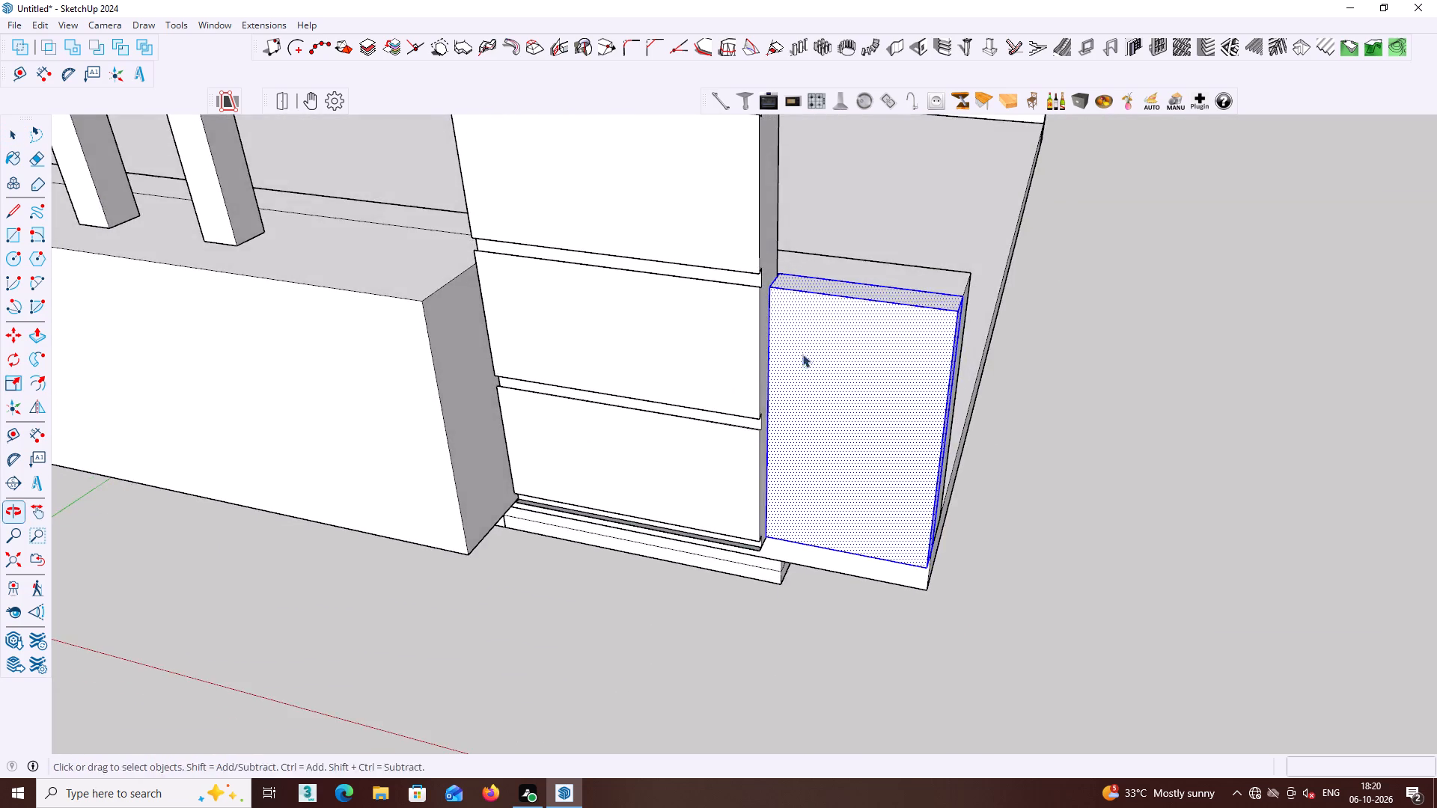
pyautogui.moveTo(805, 349); pyautogui.dragTo(803, 405, button='middle')
pyautogui.scroll(15, 769, 322)
pyautogui.middleClick(768, 302)
pyautogui.moveTo(761, 310); pyautogui.dragTo(785, 318, button='middle')
pyautogui.scroll(13, 774, 292)
pyautogui.moveTo(768, 277); pyautogui.dragTo(779, 283, button='middle')
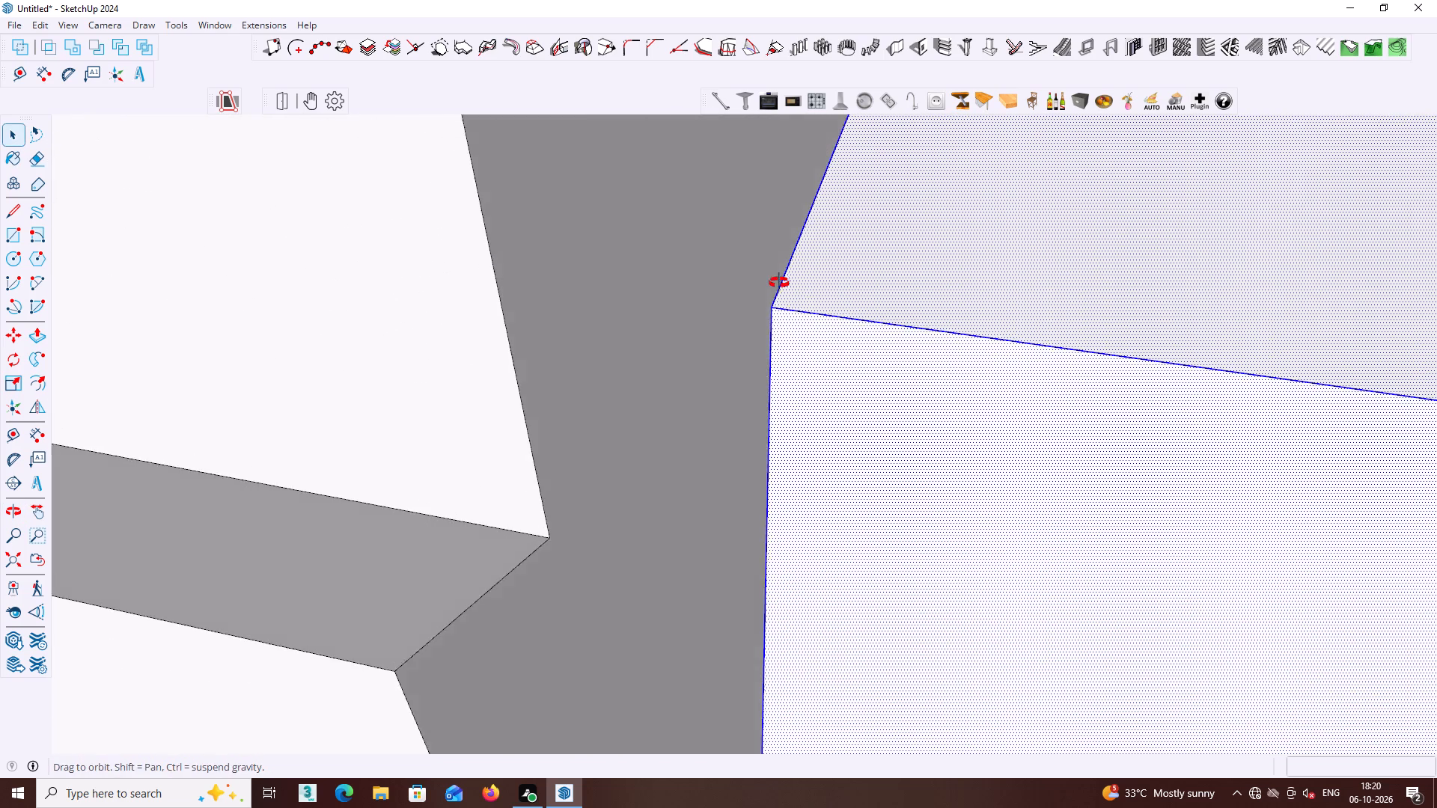
pyautogui.moveTo(779, 283); pyautogui.dragTo(828, 280, button='middle')
pyautogui.scroll(6, 755, 301)
pyautogui.middleClick(755, 302)
pyautogui.moveTo(755, 316); pyautogui.dragTo(797, 304, button='middle')
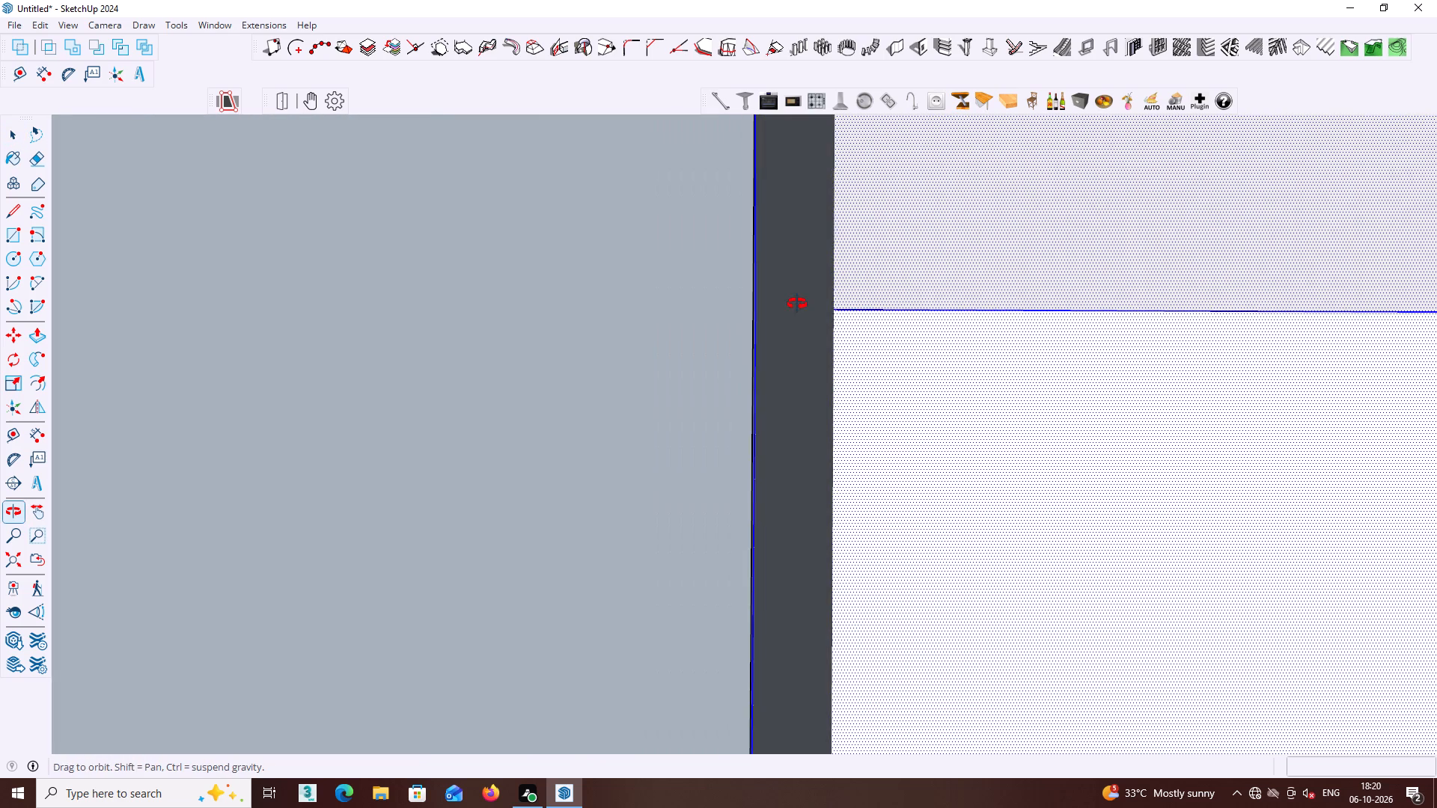
pyautogui.moveTo(797, 304); pyautogui.dragTo(753, 307, button='middle')
pyautogui.scroll(6, 753, 307)
pyautogui.middleClick(759, 307)
pyautogui.moveTo(765, 317); pyautogui.dragTo(777, 316, button='middle')
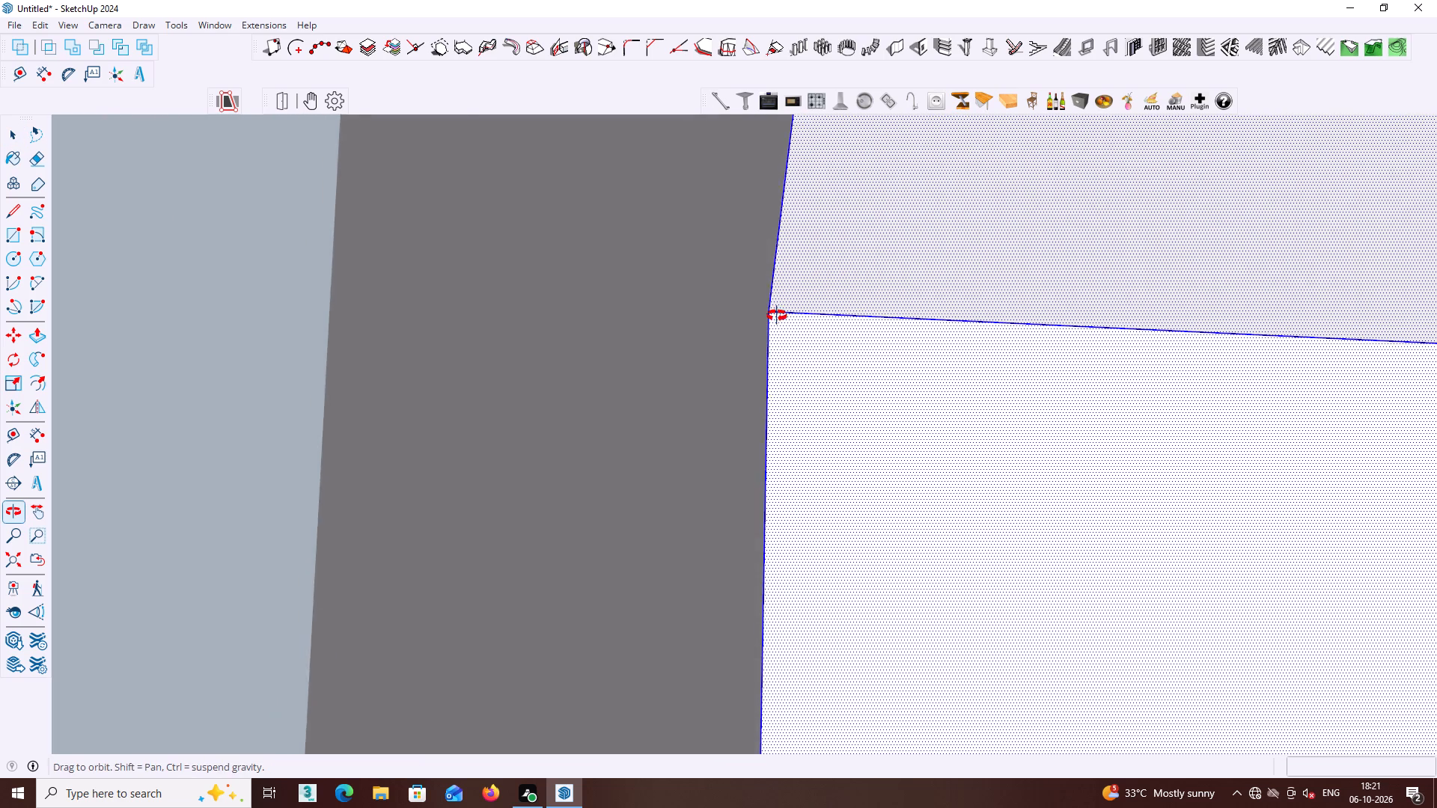
pyautogui.moveTo(777, 316); pyautogui.dragTo(791, 308, button='middle')
pyautogui.scroll(1, 769, 324)
pyautogui.middleClick(768, 324)
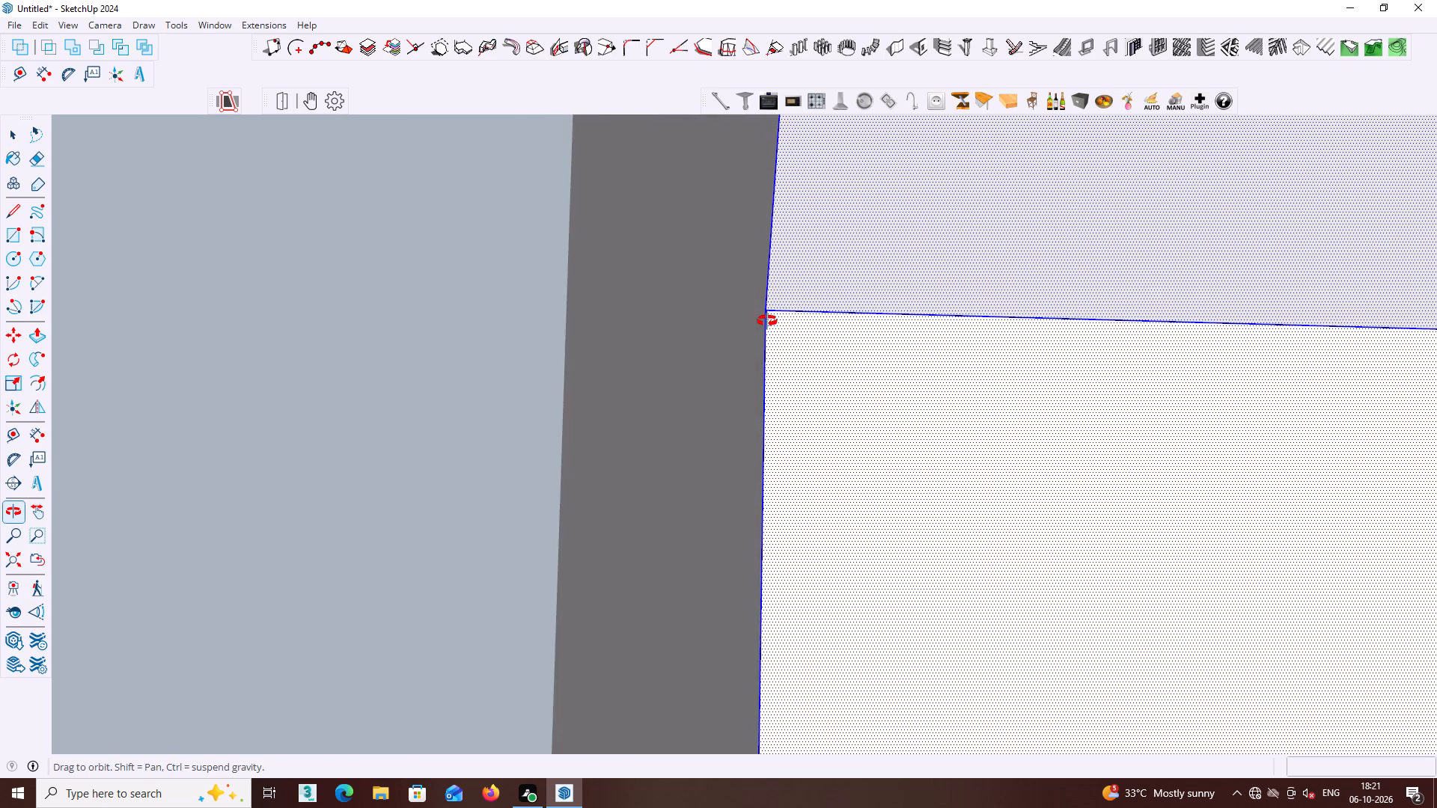
pyautogui.scroll(12, 767, 321)
pyautogui.middleClick(759, 321)
pyautogui.middleClick(753, 319)
pyautogui.moveTo(762, 321); pyautogui.dragTo(766, 328, button='middle')
pyautogui.scroll(-3, 766, 328)
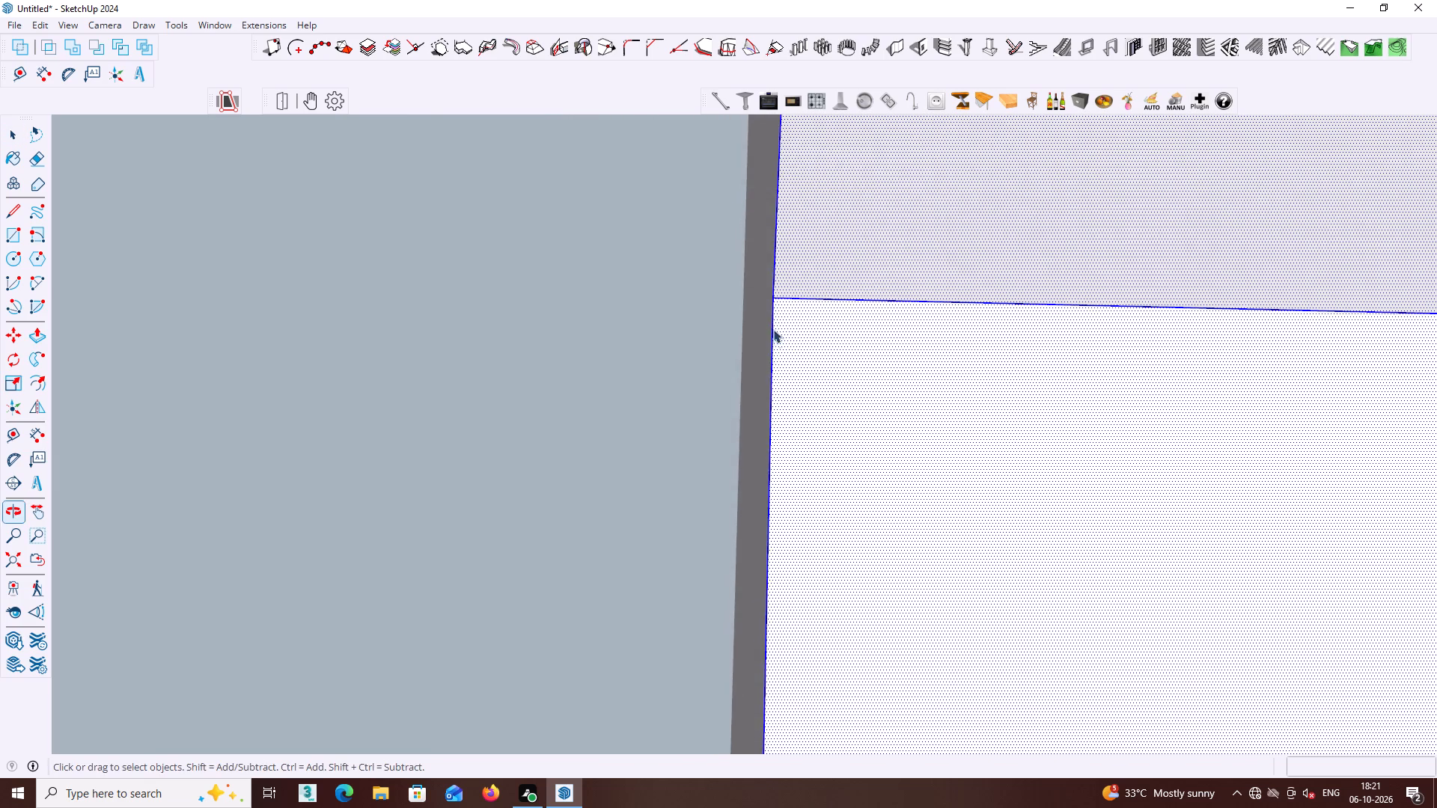
pyautogui.scroll(-20, 773, 329)
pyautogui.scroll(-3, 773, 329)
pyautogui.moveTo(1004, 413); pyautogui.dragTo(1011, 435, button='middle')
pyautogui.moveTo(1024, 417); pyautogui.dragTo(1022, 427, button='middle')
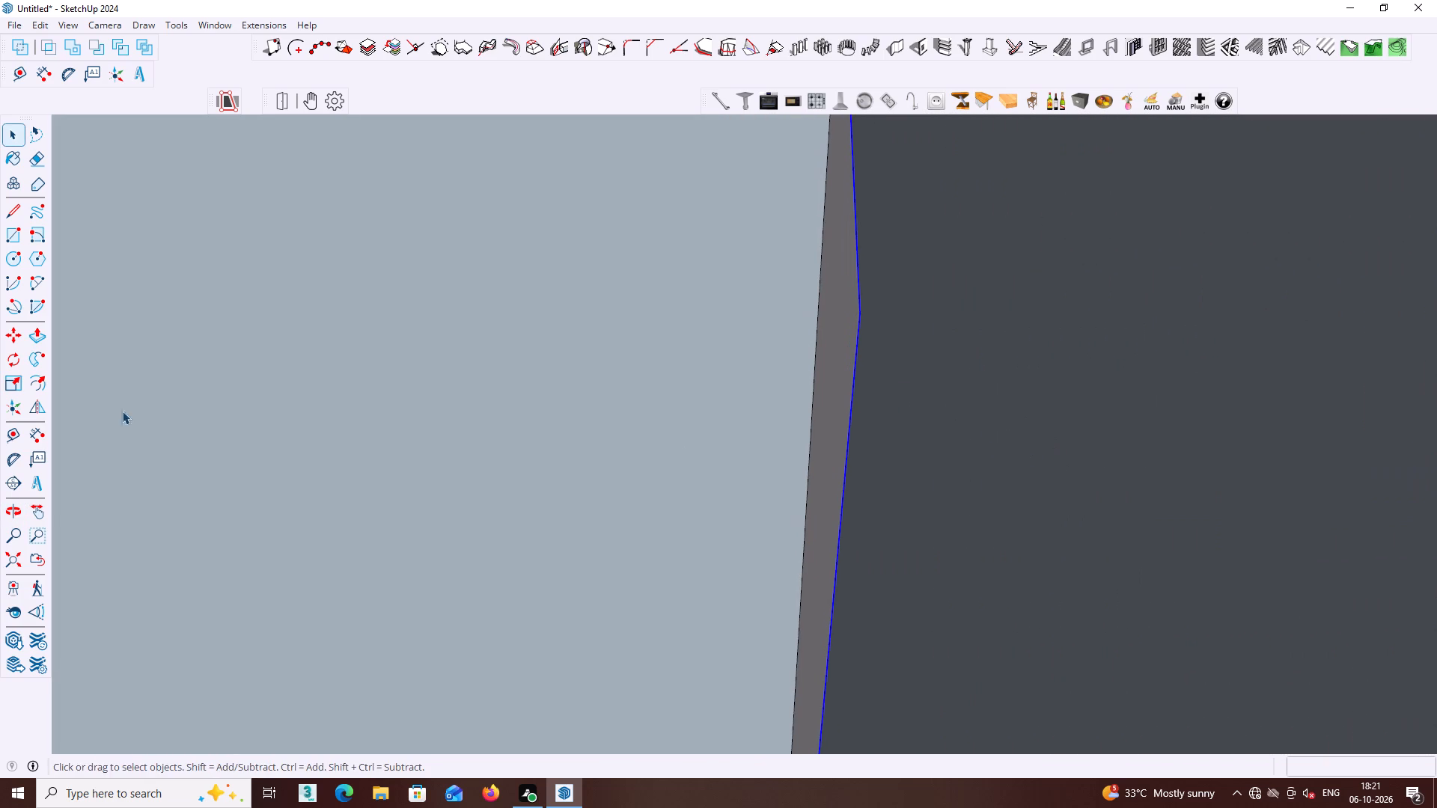
# Add the thin block's bottom face to the selection and make the selected faces and edges a group.
pyautogui.click(4, 555)
pyautogui.scroll(-4, 124, 531)
pyautogui.moveTo(869, 625); pyautogui.dragTo(852, 569, button='middle')
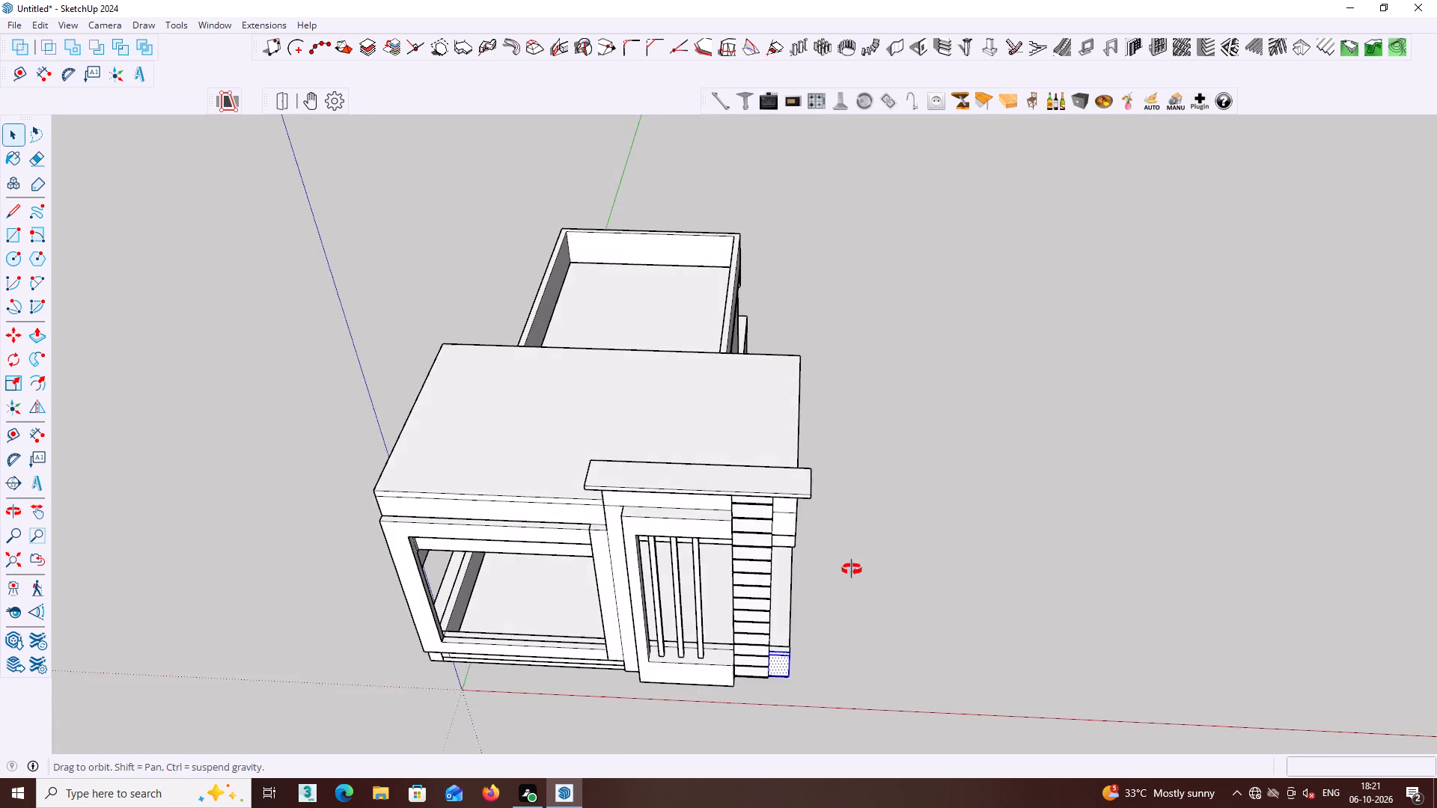
pyautogui.moveTo(852, 569); pyautogui.dragTo(787, 433, button='middle')
pyautogui.moveTo(790, 544); pyautogui.dragTo(784, 411, button='middle')
pyautogui.moveTo(742, 536); pyautogui.dragTo(680, 411, button='middle')
pyautogui.scroll(7, 704, 524)
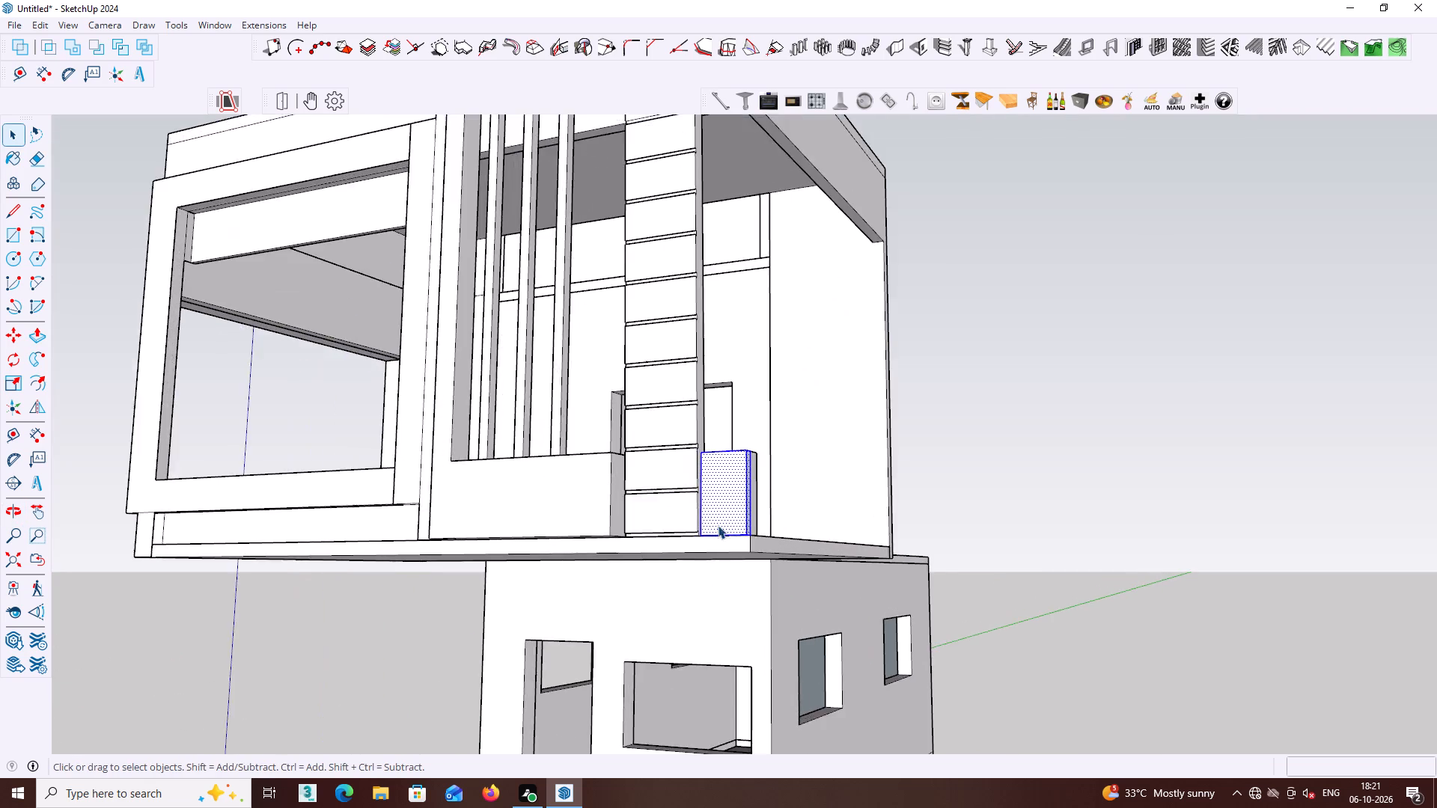
pyautogui.scroll(4, 718, 525)
pyautogui.moveTo(784, 489); pyautogui.dragTo(751, 490, button='middle')
pyautogui.moveTo(661, 559); pyautogui.dragTo(716, 426, button='middle')
pyautogui.moveTo(720, 429); pyautogui.dragTo(728, 397, button='middle')
pyautogui.scroll(4, 724, 422)
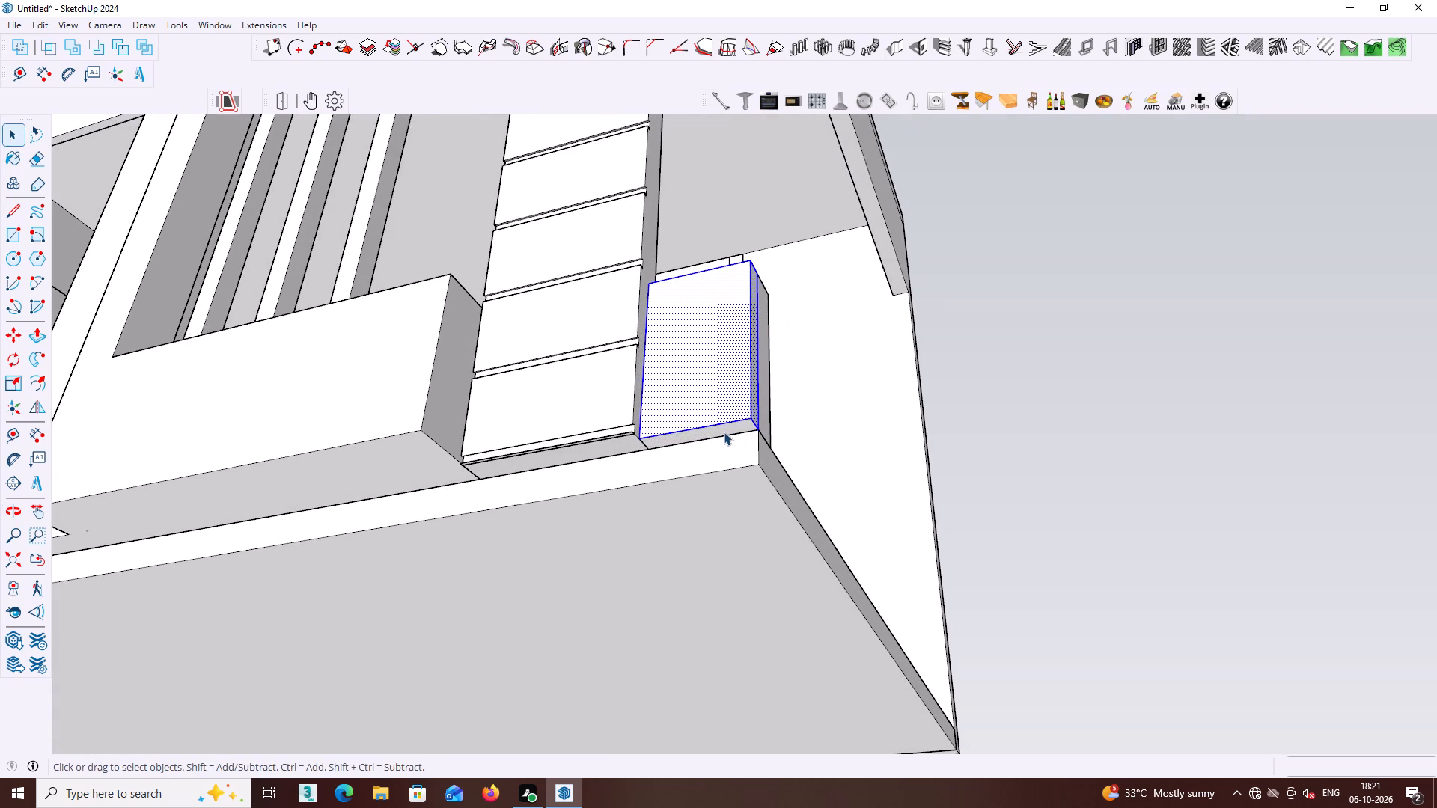
pyautogui.keyDown('shift'); pyautogui.doubleClick(724, 430); pyautogui.keyUp('shift')
pyautogui.moveTo(724, 430); pyautogui.dragTo(808, 444, button='middle')
pyautogui.moveTo(693, 425); pyautogui.dragTo(676, 492, button='middle')
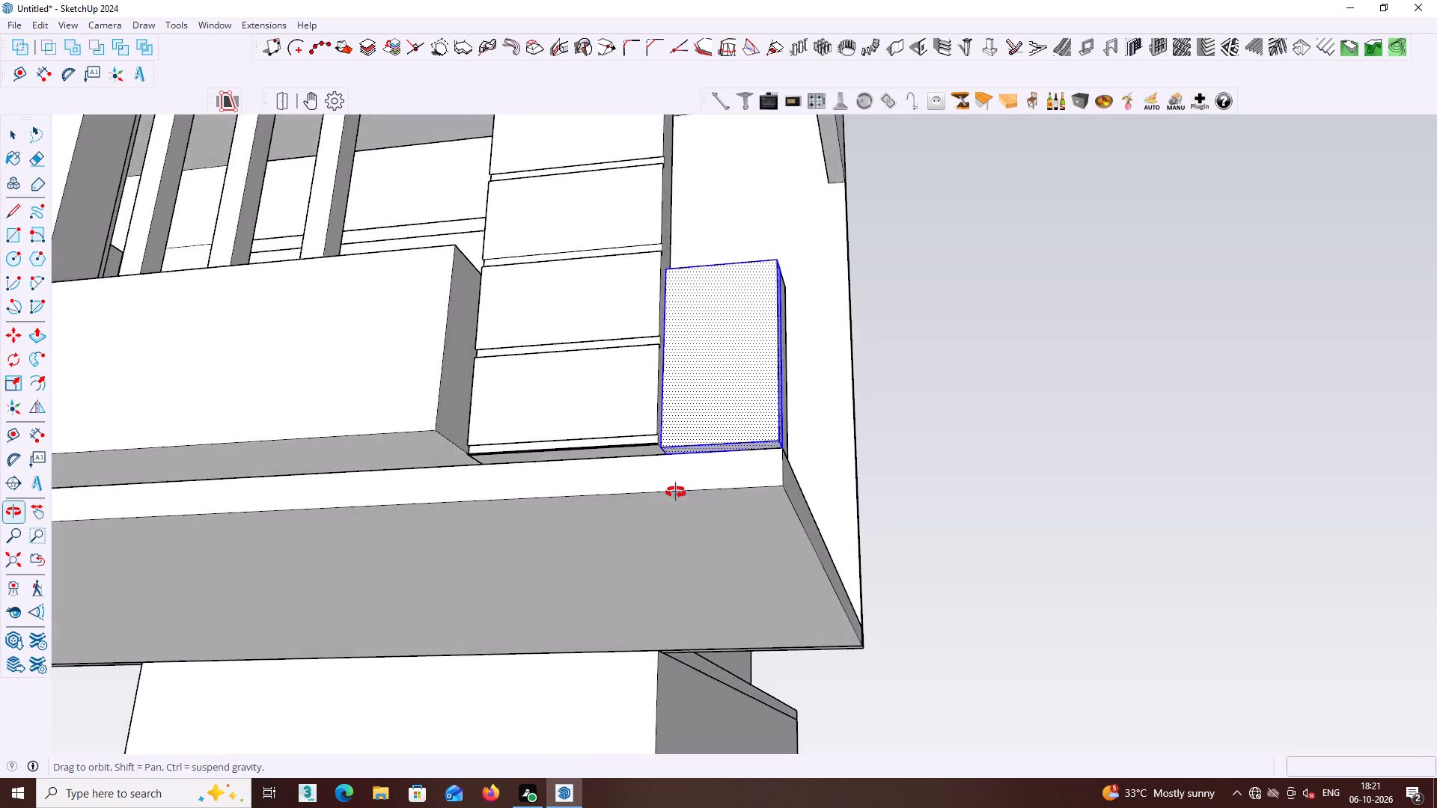
pyautogui.moveTo(676, 492); pyautogui.dragTo(698, 600, button='middle')
pyautogui.moveTo(699, 582); pyautogui.dragTo(710, 664, button='middle')
pyautogui.scroll(-2, 699, 584)
pyautogui.keyDown('shift'); pyautogui.moveTo(755, 610); pyautogui.dragTo(739, 552, button='middle'); pyautogui.keyUp('shift')
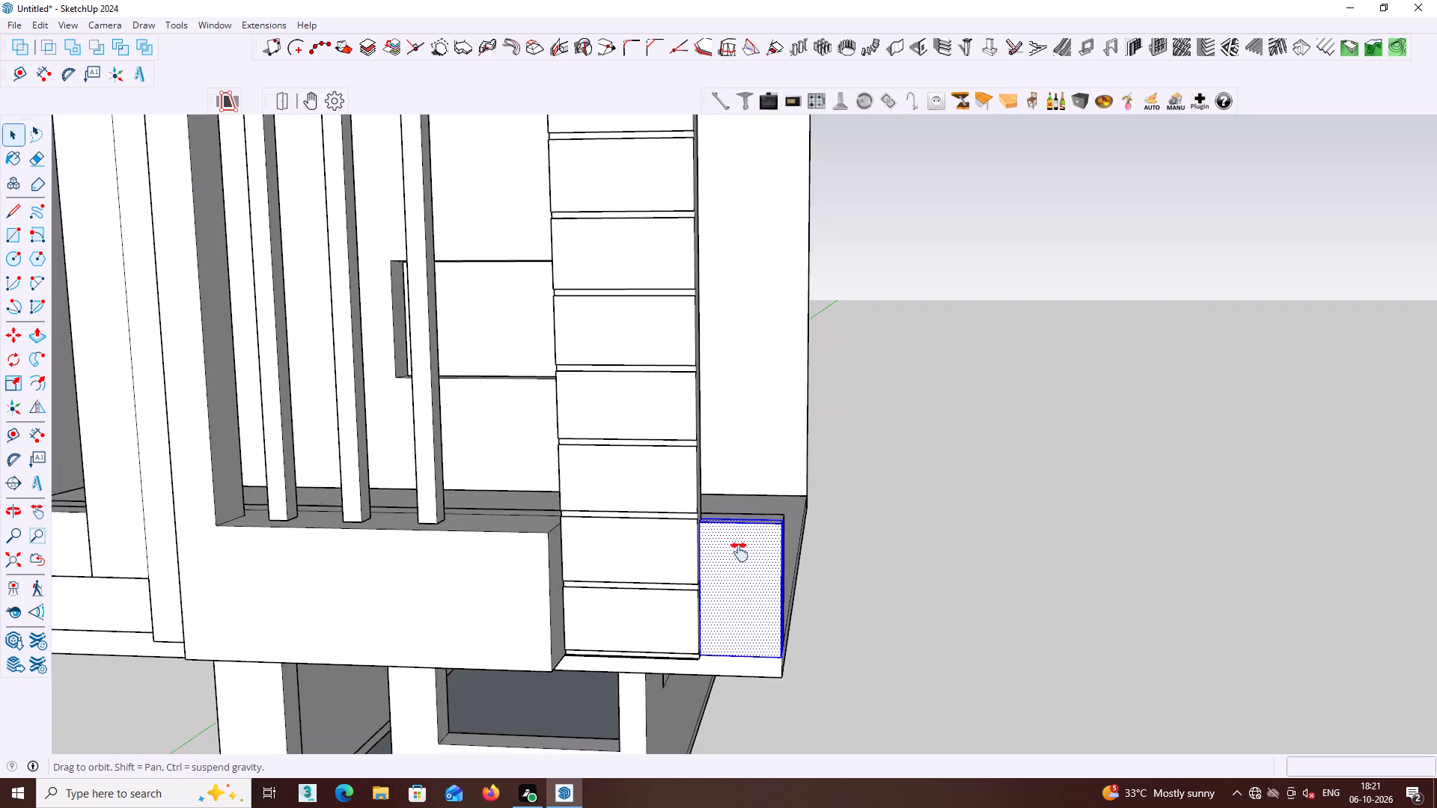
pyautogui.keyDown('shift'); pyautogui.moveTo(739, 552); pyautogui.dragTo(726, 521, button='middle'); pyautogui.keyUp('shift')
pyautogui.moveTo(737, 533); pyautogui.dragTo(710, 591, button='middle')
pyautogui.scroll(-1, 737, 533)
pyautogui.rightClick(708, 558)
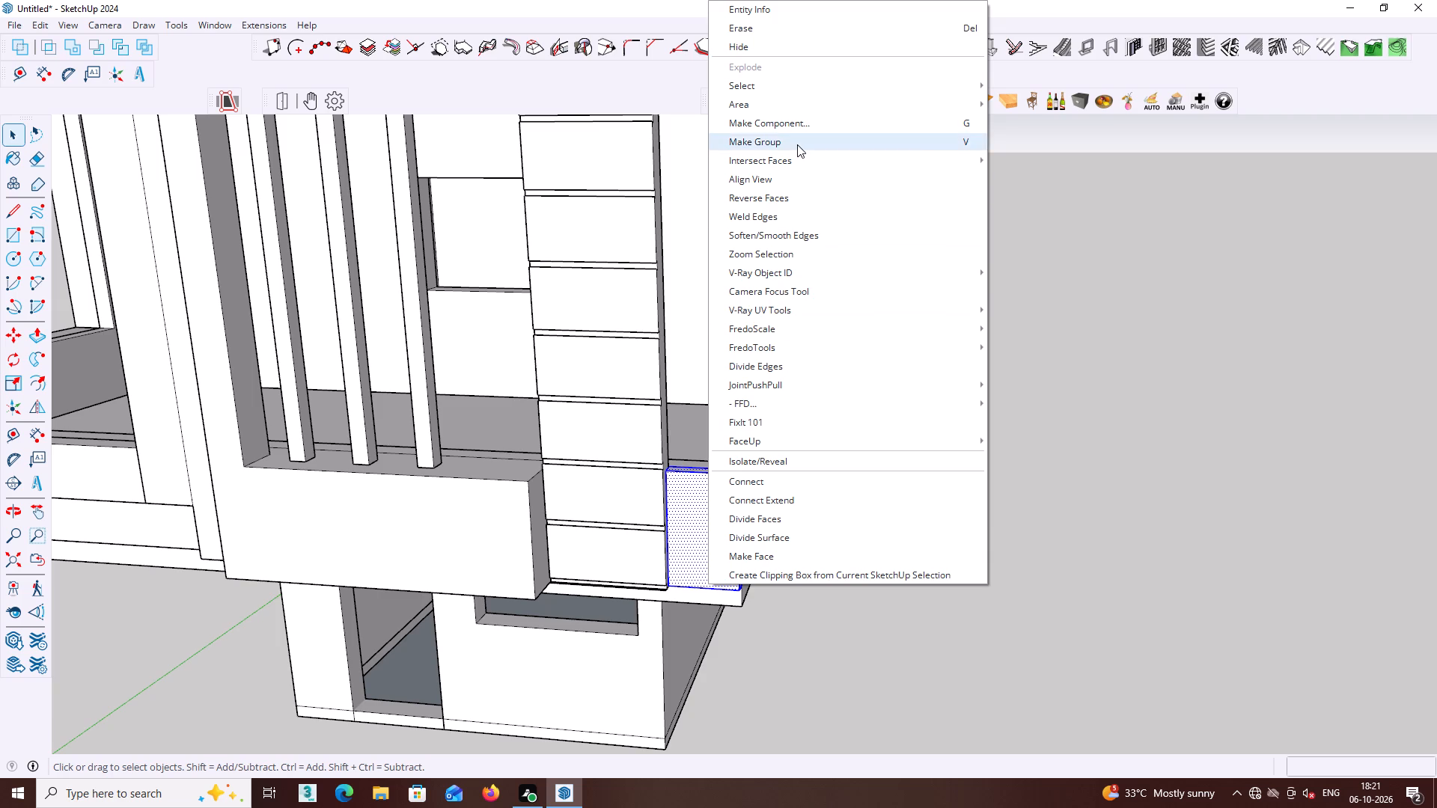
pyautogui.click(797, 144)
pyautogui.click(1040, 617)
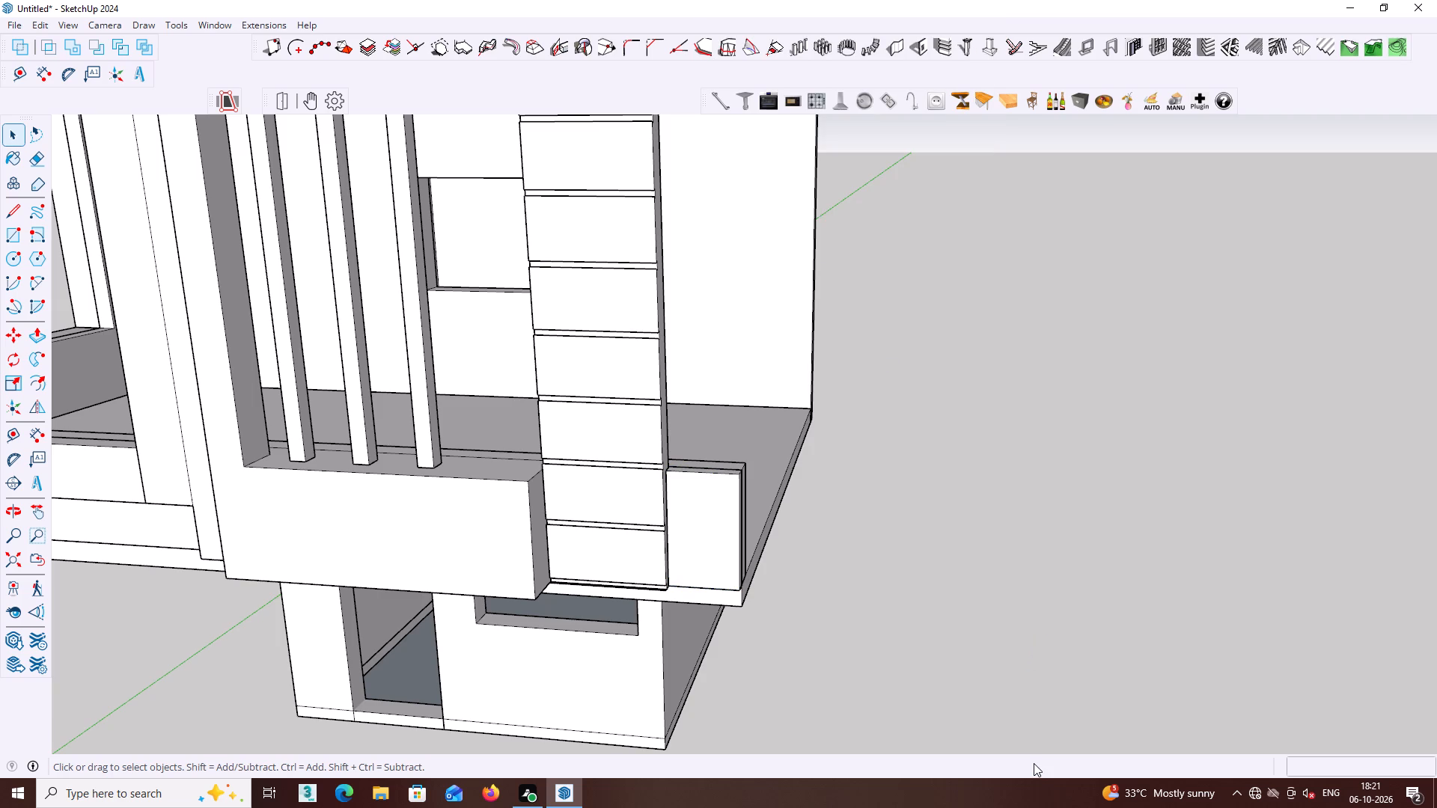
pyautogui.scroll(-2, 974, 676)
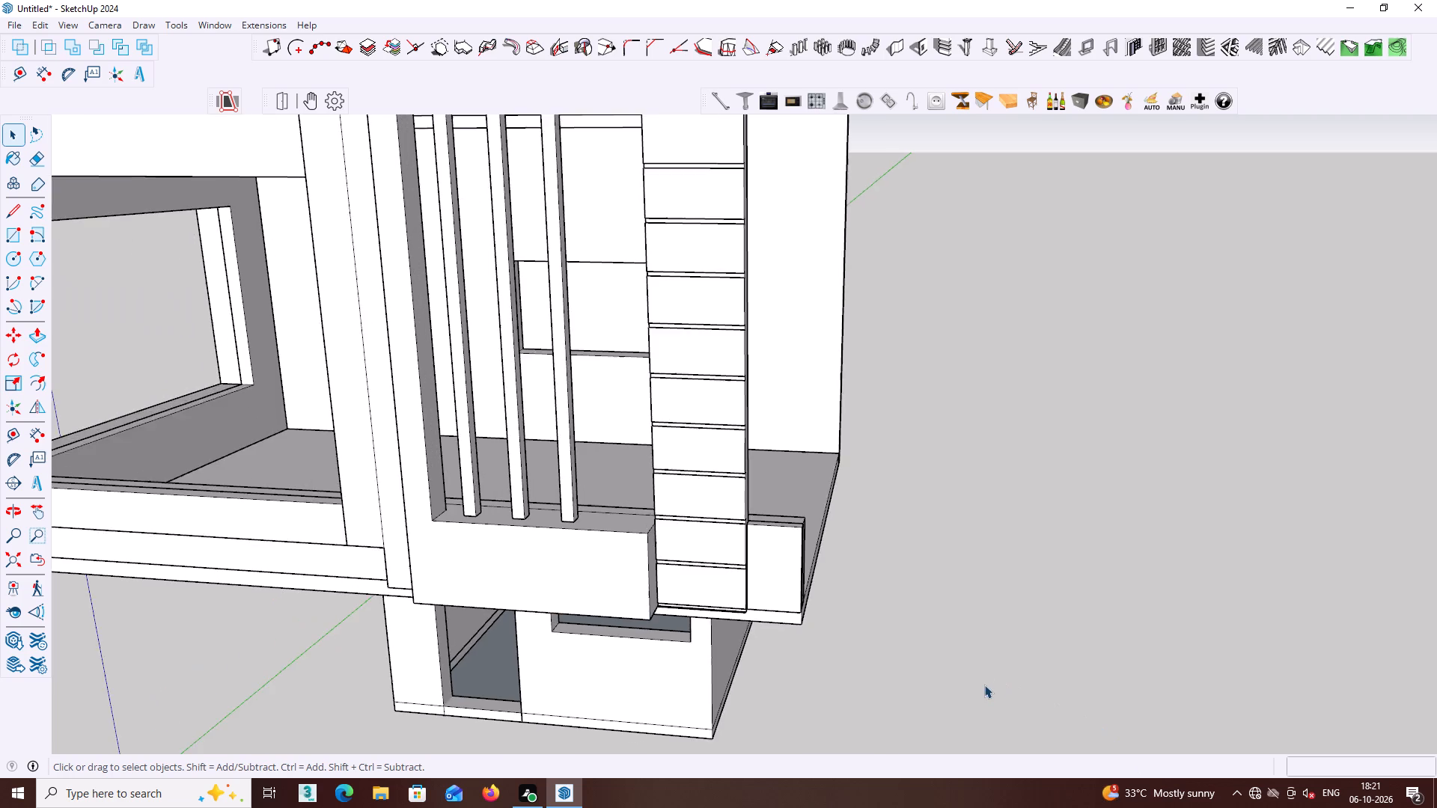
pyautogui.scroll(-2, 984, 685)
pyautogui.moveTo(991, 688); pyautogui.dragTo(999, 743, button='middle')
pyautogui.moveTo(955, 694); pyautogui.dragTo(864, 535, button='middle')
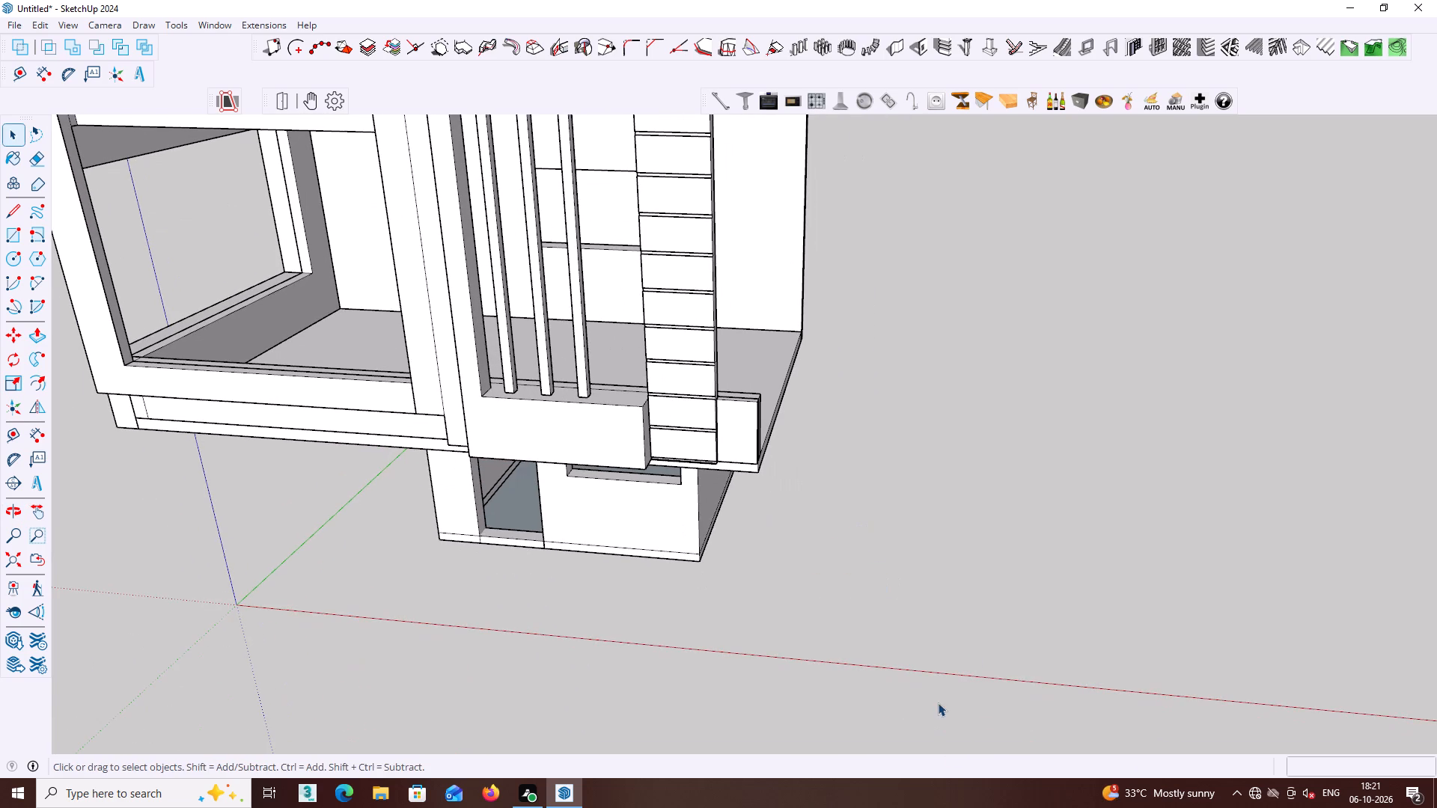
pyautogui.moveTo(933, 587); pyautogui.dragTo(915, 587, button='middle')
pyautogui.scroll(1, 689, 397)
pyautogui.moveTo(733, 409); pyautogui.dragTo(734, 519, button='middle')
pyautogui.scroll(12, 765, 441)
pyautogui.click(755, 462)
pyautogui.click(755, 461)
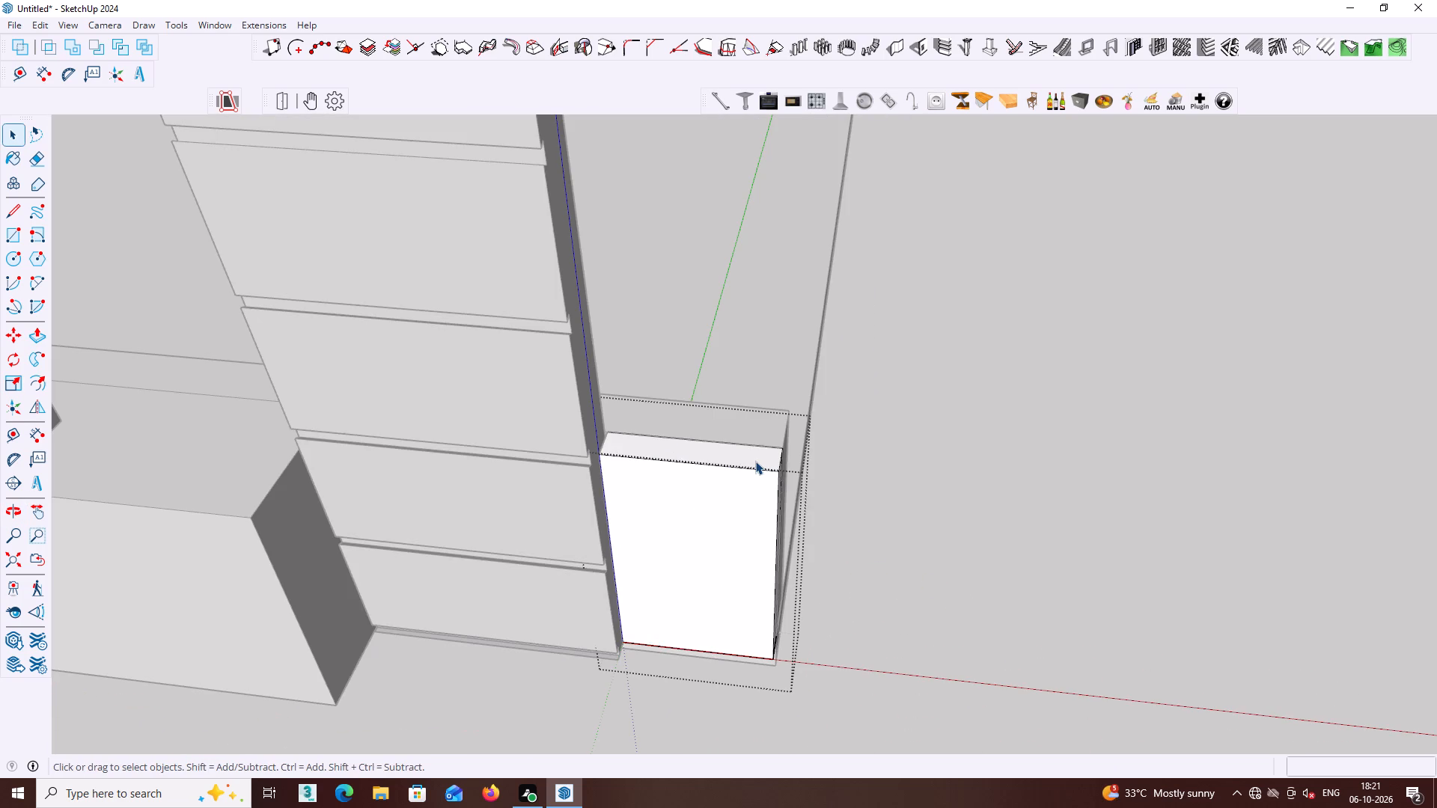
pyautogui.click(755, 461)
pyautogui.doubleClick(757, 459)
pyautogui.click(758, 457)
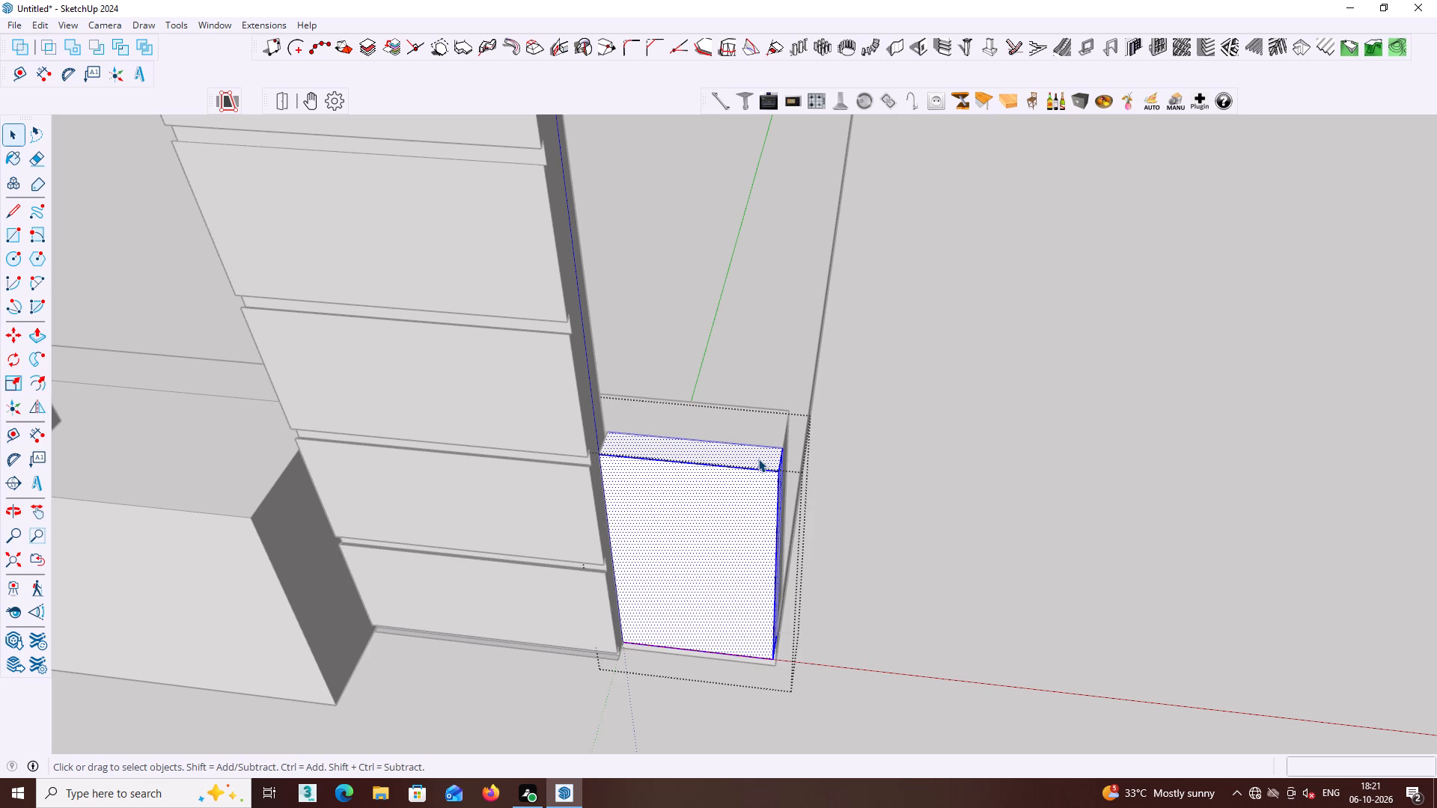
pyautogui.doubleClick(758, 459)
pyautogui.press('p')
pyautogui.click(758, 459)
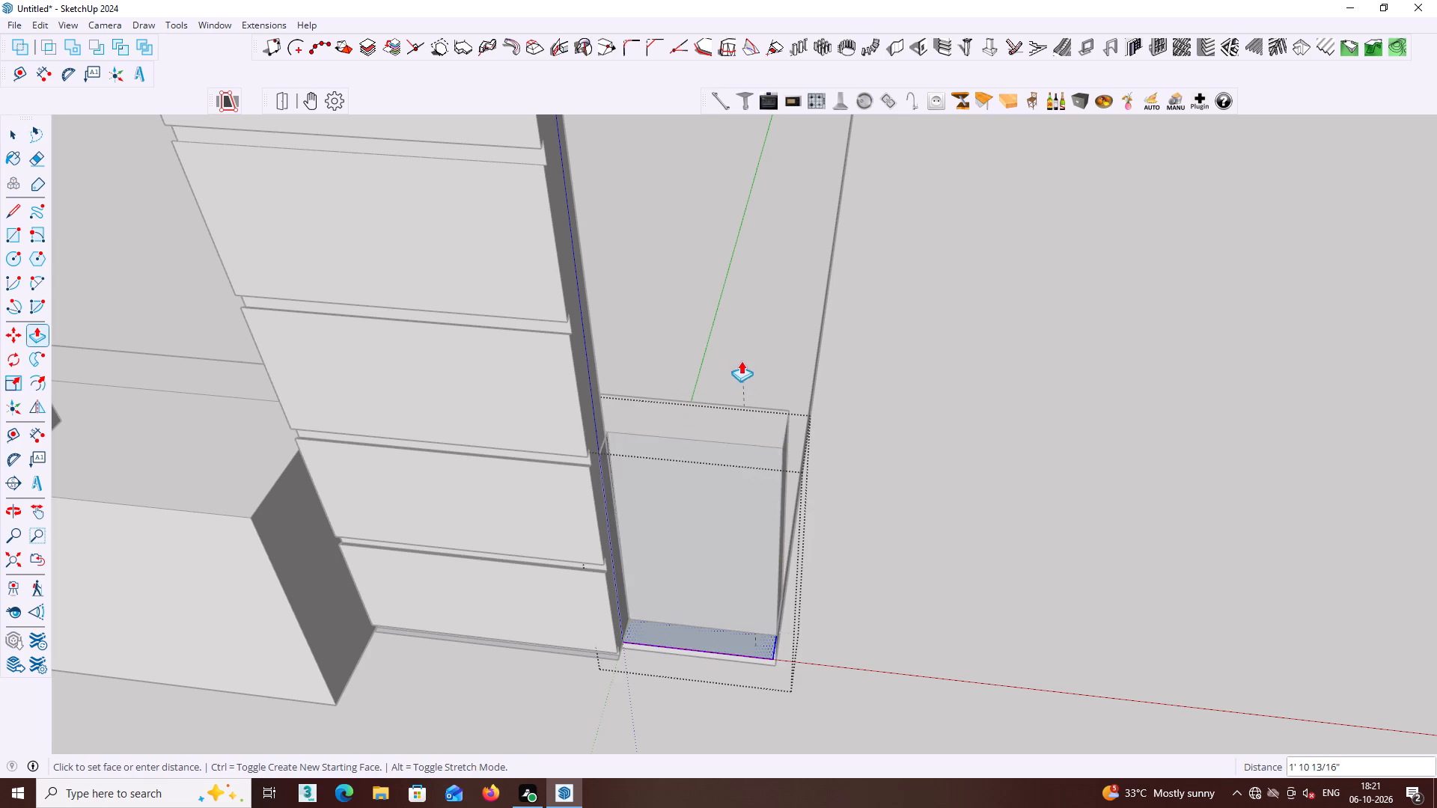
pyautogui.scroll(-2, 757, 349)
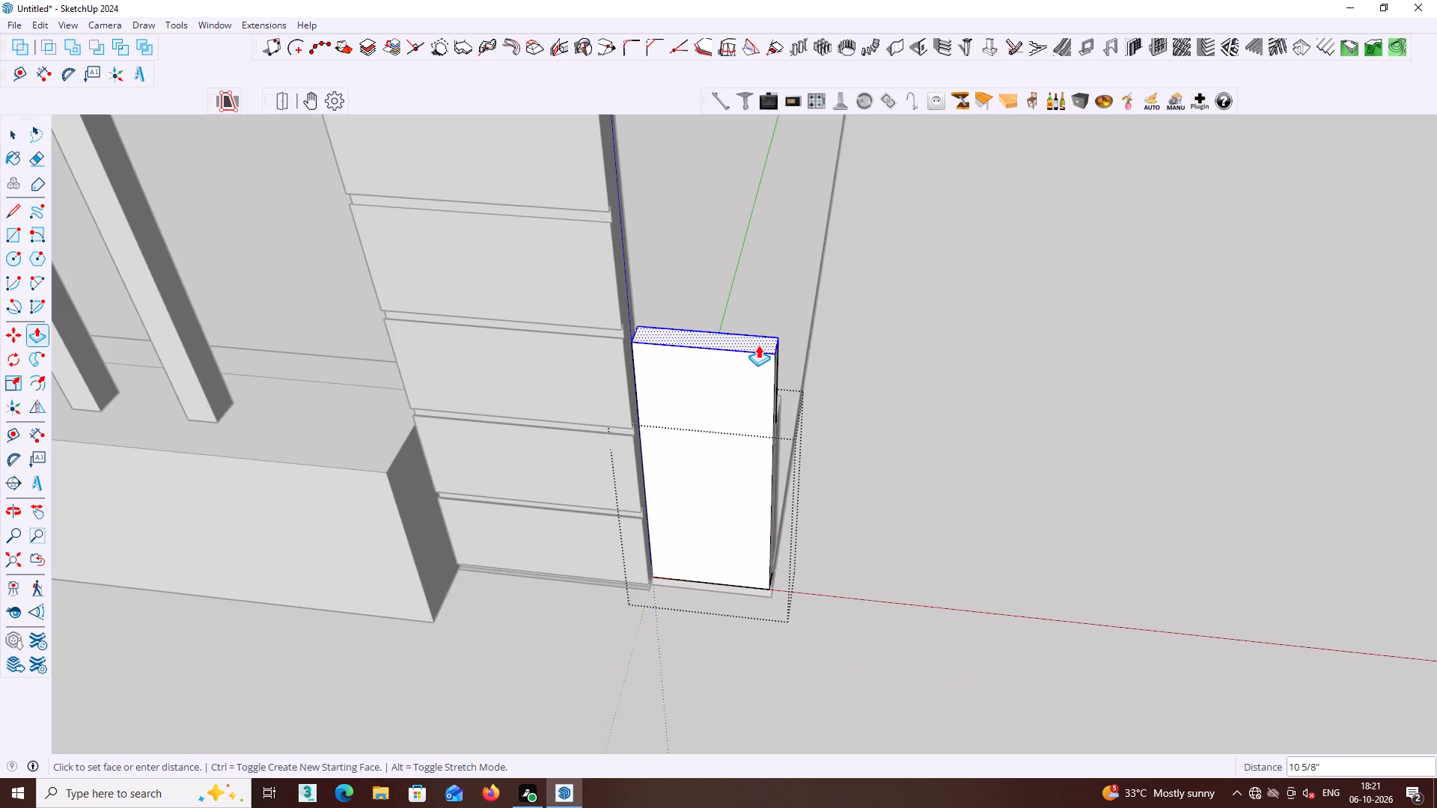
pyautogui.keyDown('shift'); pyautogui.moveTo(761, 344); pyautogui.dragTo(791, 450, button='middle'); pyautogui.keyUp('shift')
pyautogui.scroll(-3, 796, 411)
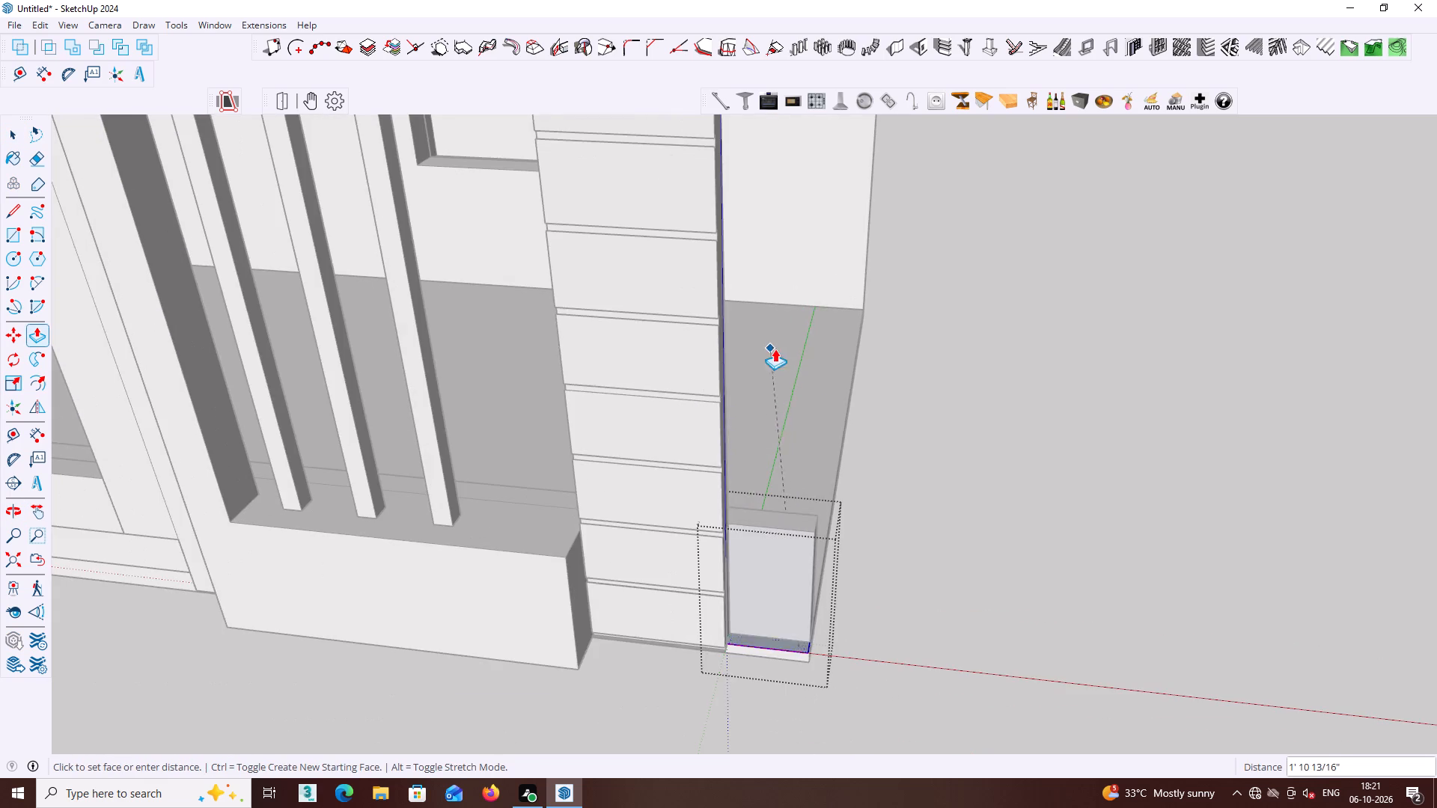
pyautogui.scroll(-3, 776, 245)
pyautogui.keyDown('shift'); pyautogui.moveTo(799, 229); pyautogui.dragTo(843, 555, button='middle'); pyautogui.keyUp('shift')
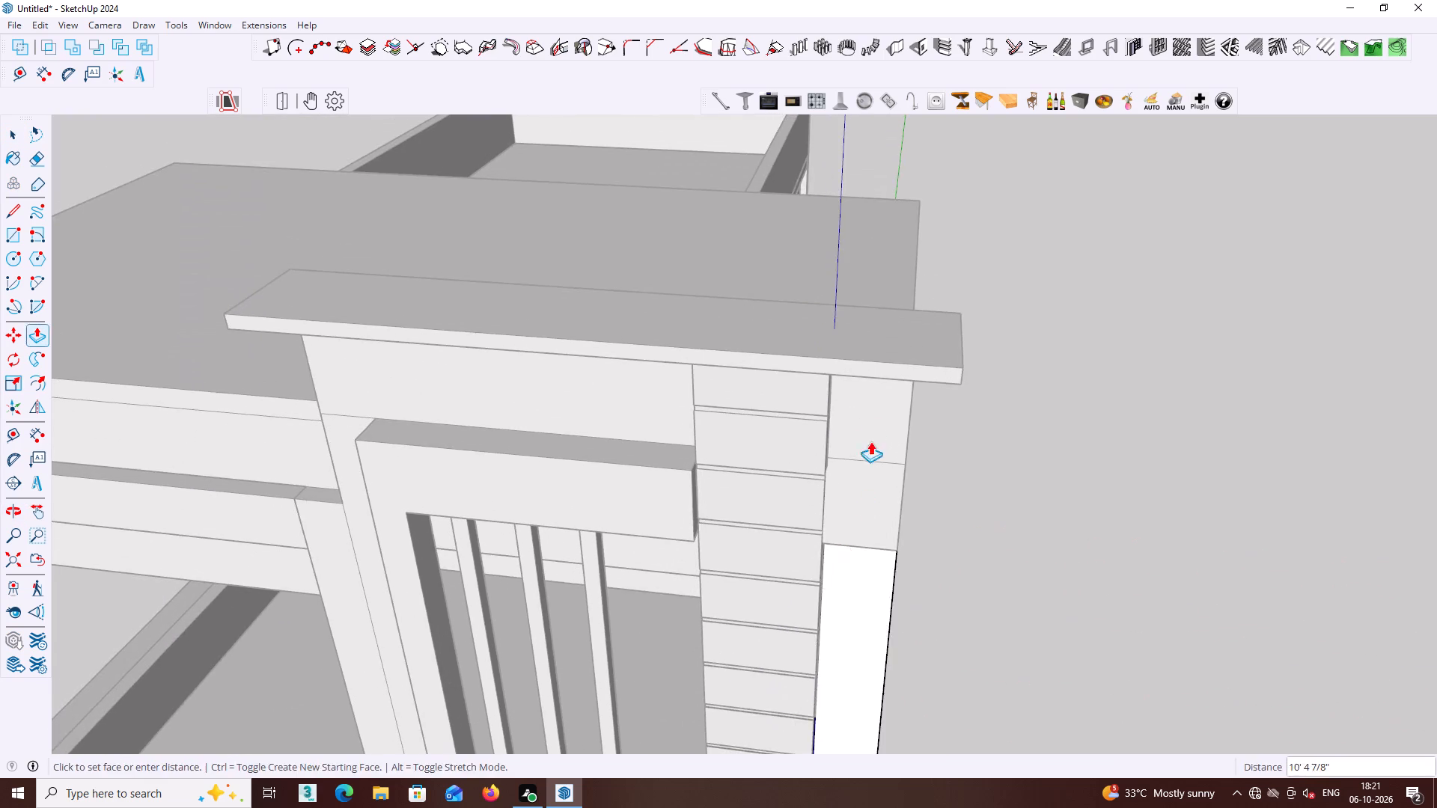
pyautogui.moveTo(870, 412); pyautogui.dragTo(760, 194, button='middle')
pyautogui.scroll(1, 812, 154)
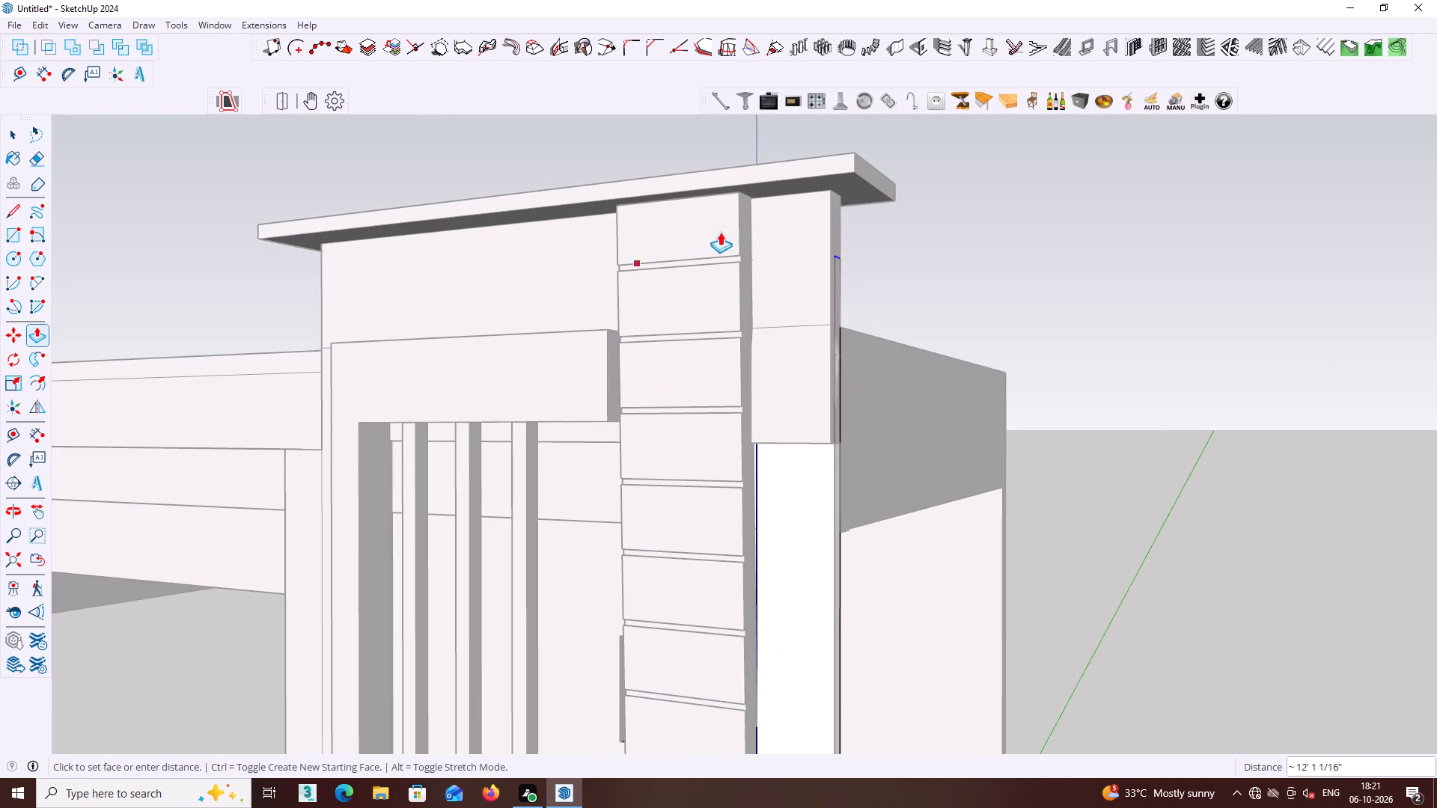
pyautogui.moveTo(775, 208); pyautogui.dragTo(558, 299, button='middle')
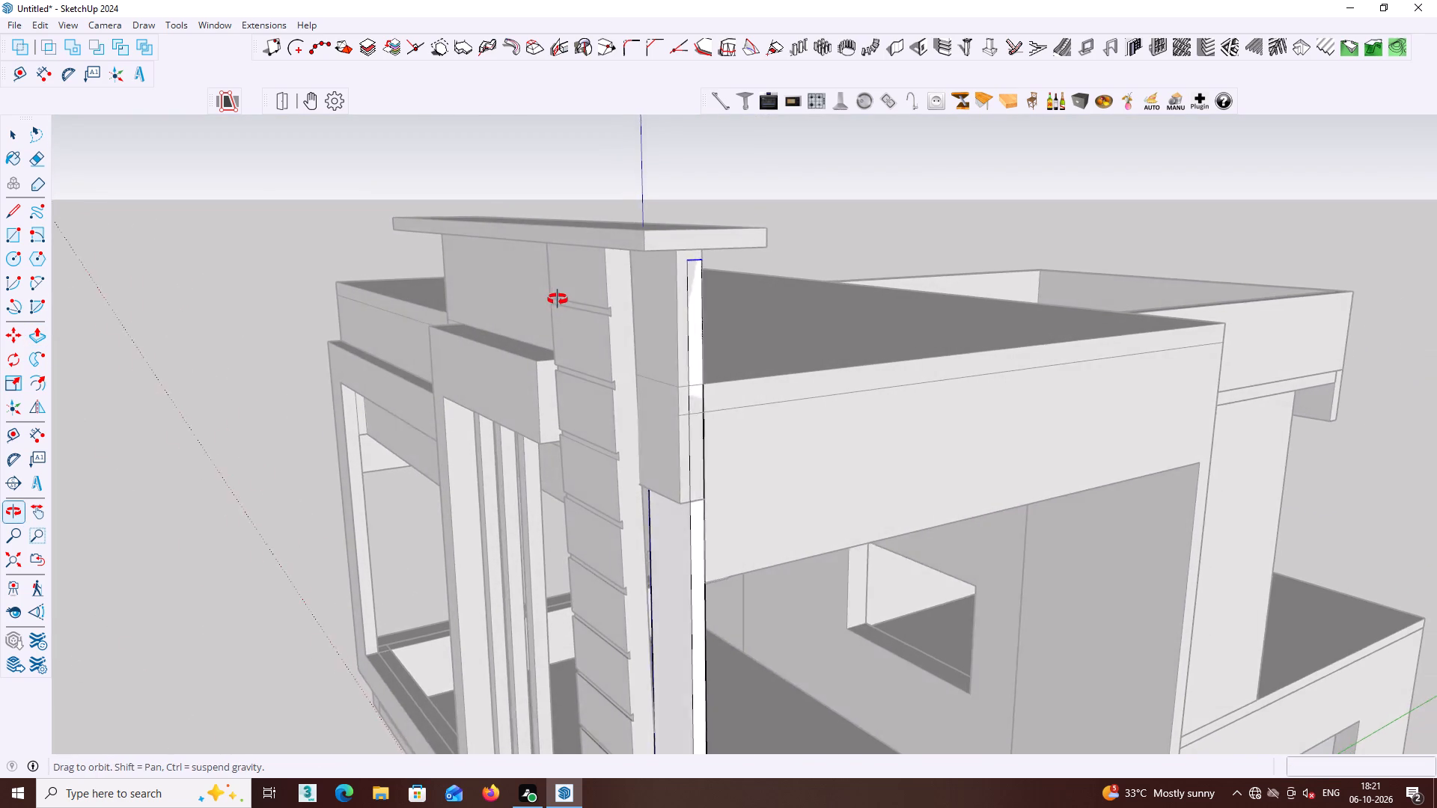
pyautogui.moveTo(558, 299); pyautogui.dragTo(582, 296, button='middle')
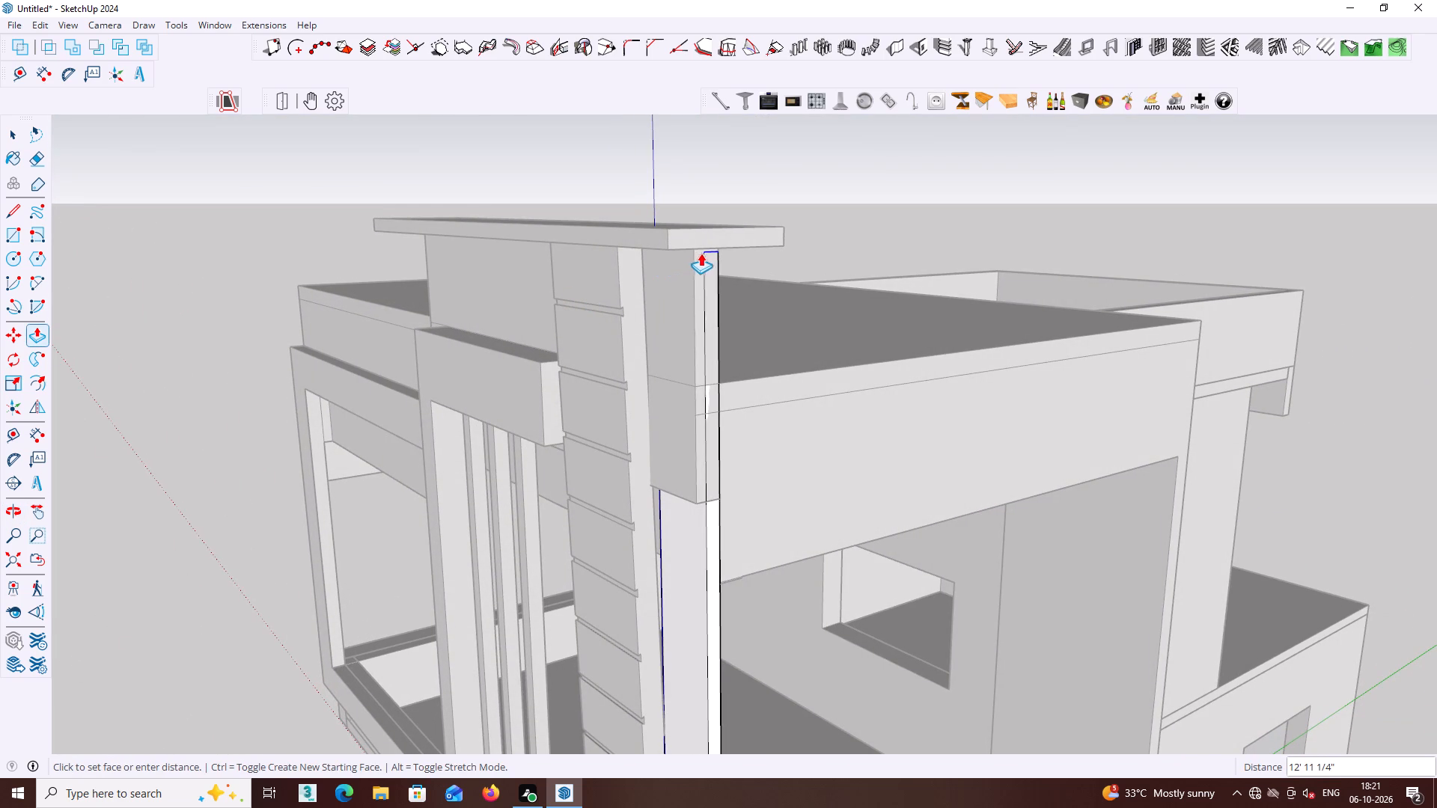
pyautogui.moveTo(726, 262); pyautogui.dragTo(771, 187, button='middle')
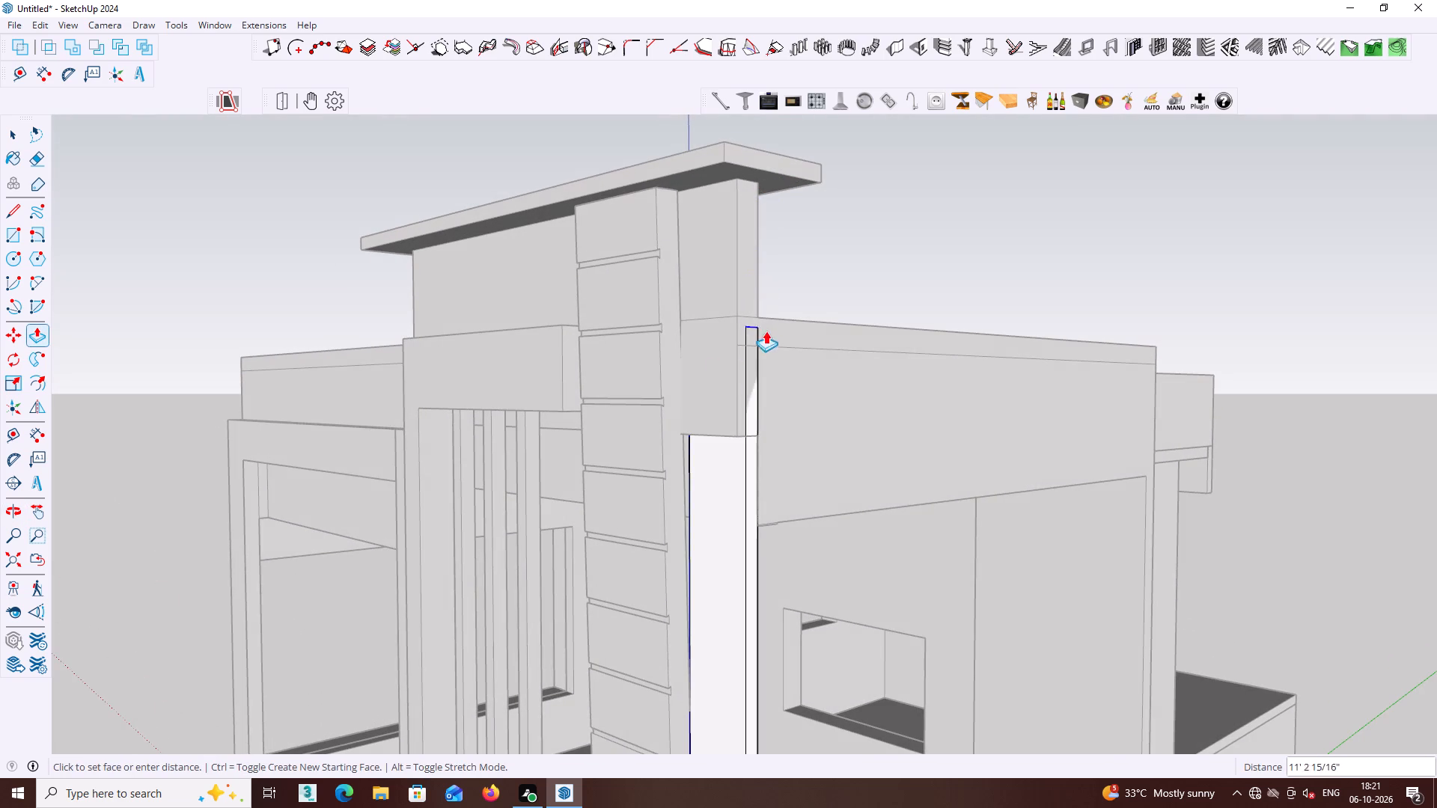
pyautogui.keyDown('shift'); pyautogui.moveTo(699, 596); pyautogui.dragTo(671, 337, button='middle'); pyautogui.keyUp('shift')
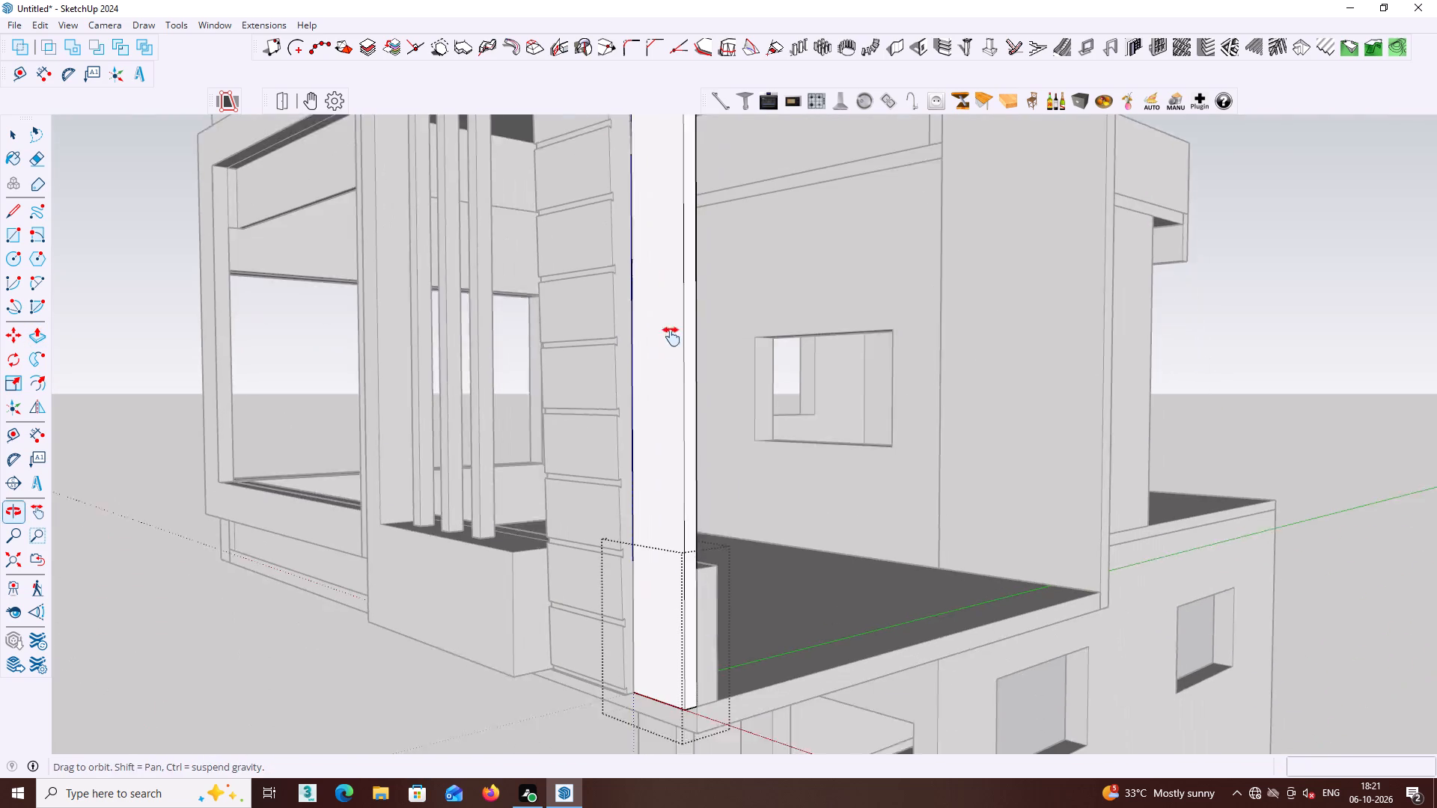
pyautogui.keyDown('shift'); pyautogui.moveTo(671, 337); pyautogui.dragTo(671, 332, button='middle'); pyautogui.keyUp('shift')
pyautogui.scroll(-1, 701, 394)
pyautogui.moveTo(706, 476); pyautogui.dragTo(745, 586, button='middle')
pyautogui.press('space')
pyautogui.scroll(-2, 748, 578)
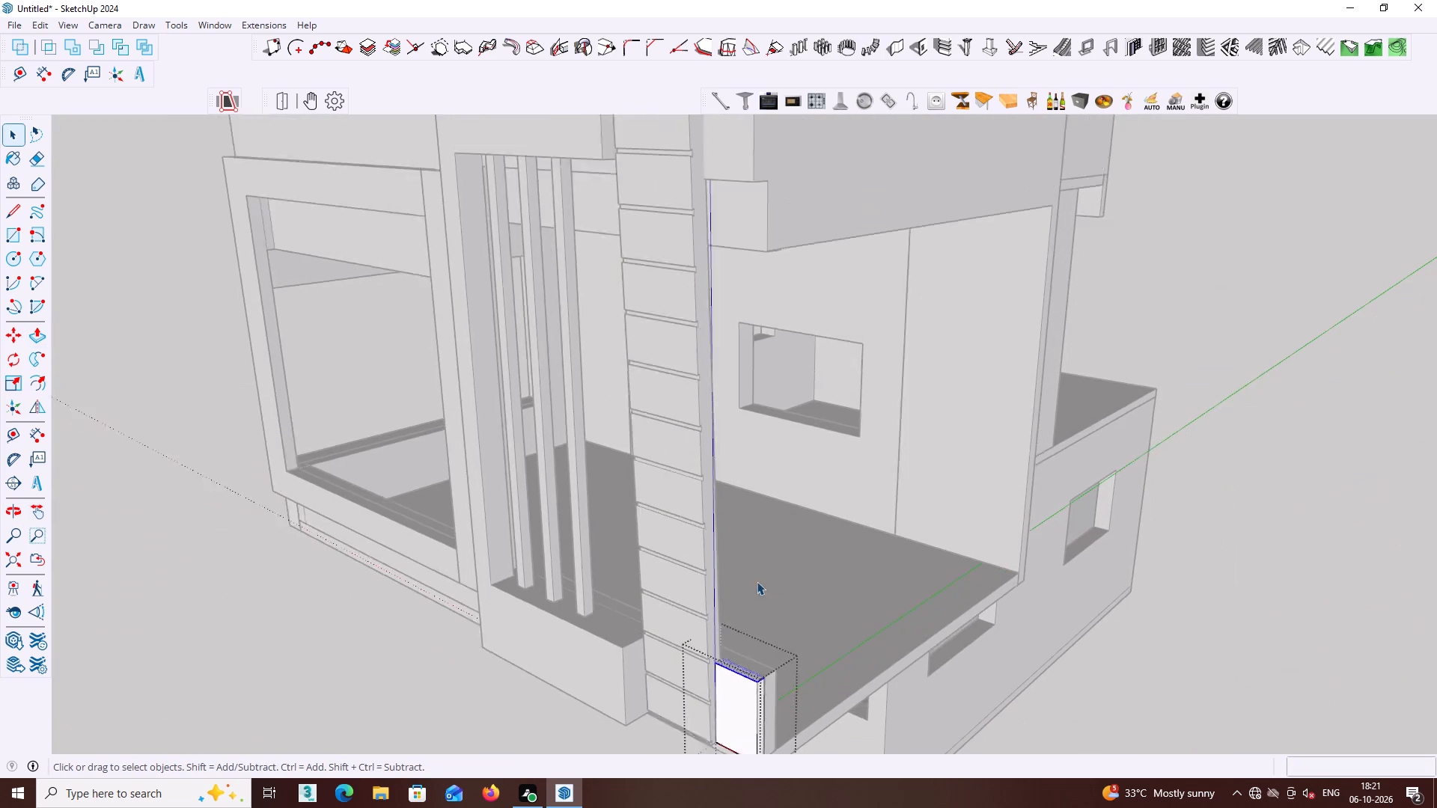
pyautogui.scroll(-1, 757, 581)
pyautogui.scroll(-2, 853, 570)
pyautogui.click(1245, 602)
# Push/Pull the protruding roof band face beside the grooved post inward 4 1/2", flush with the face below it.
pyautogui.moveTo(939, 587); pyautogui.dragTo(875, 480, button='middle')
pyautogui.scroll(2, 594, 580)
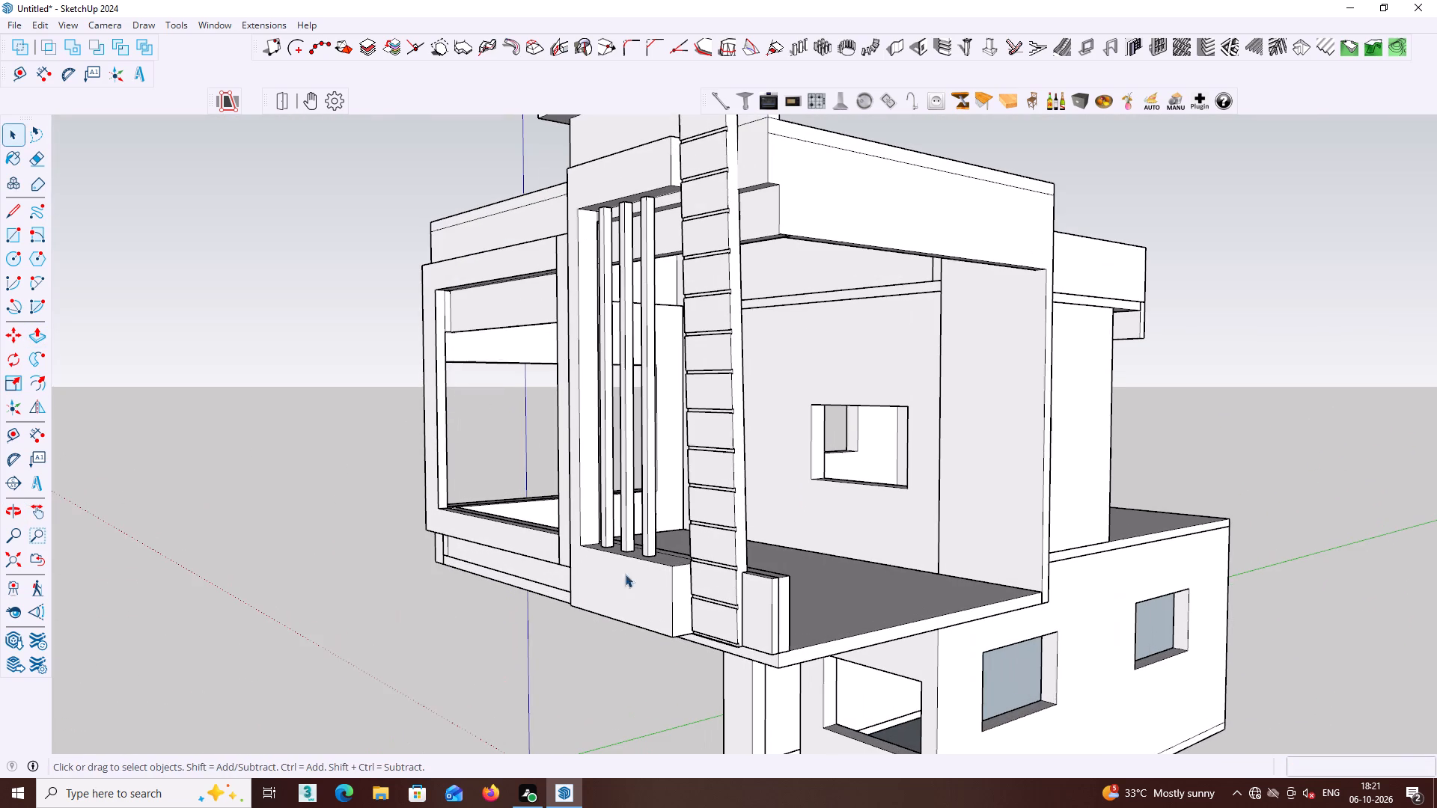
pyautogui.moveTo(770, 378); pyautogui.dragTo(735, 395, button='middle')
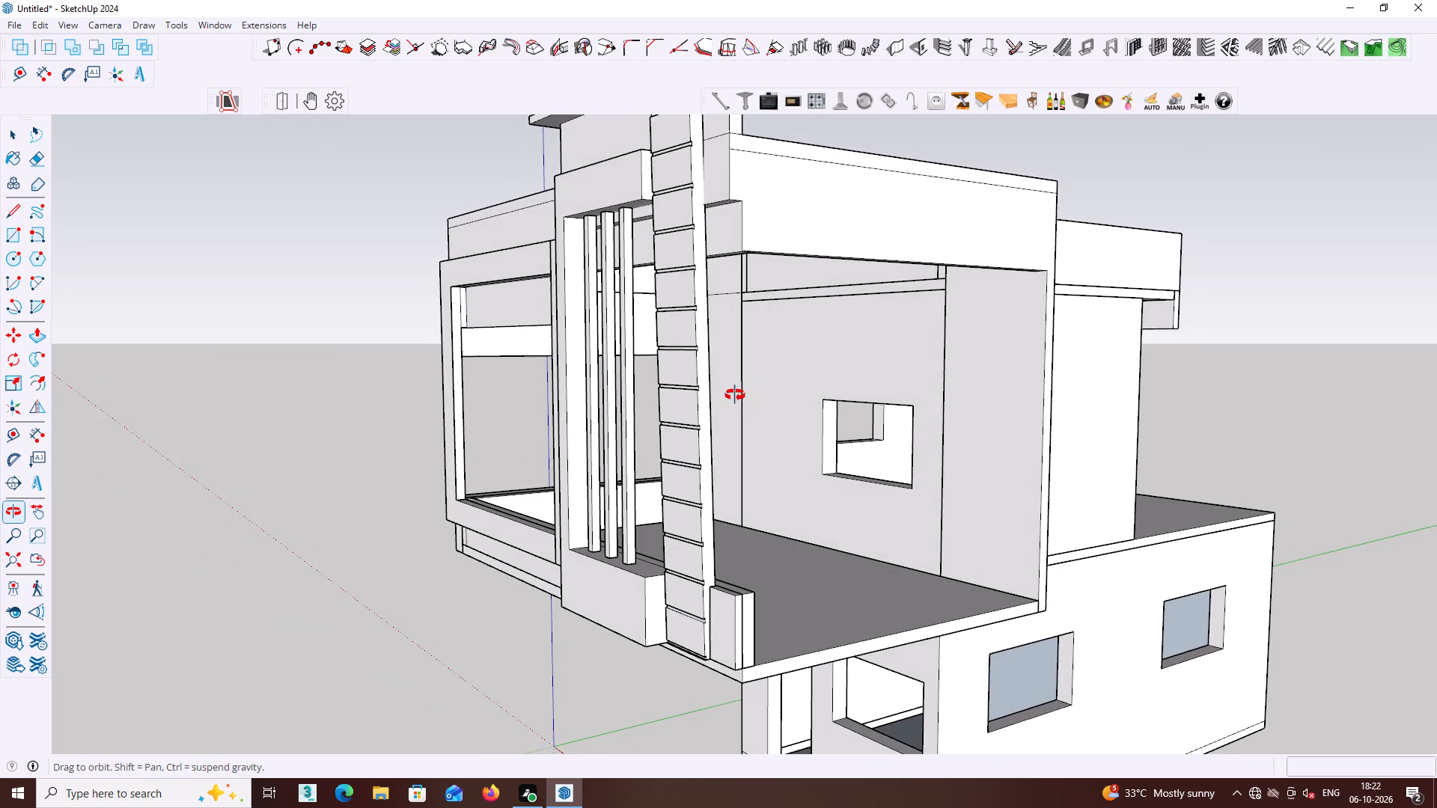
pyautogui.moveTo(735, 395); pyautogui.dragTo(742, 476, button='middle')
pyautogui.moveTo(739, 338); pyautogui.dragTo(723, 296, button='middle')
pyautogui.scroll(2, 720, 285)
pyautogui.moveTo(729, 279); pyautogui.dragTo(770, 331, button='middle')
pyautogui.scroll(2, 753, 325)
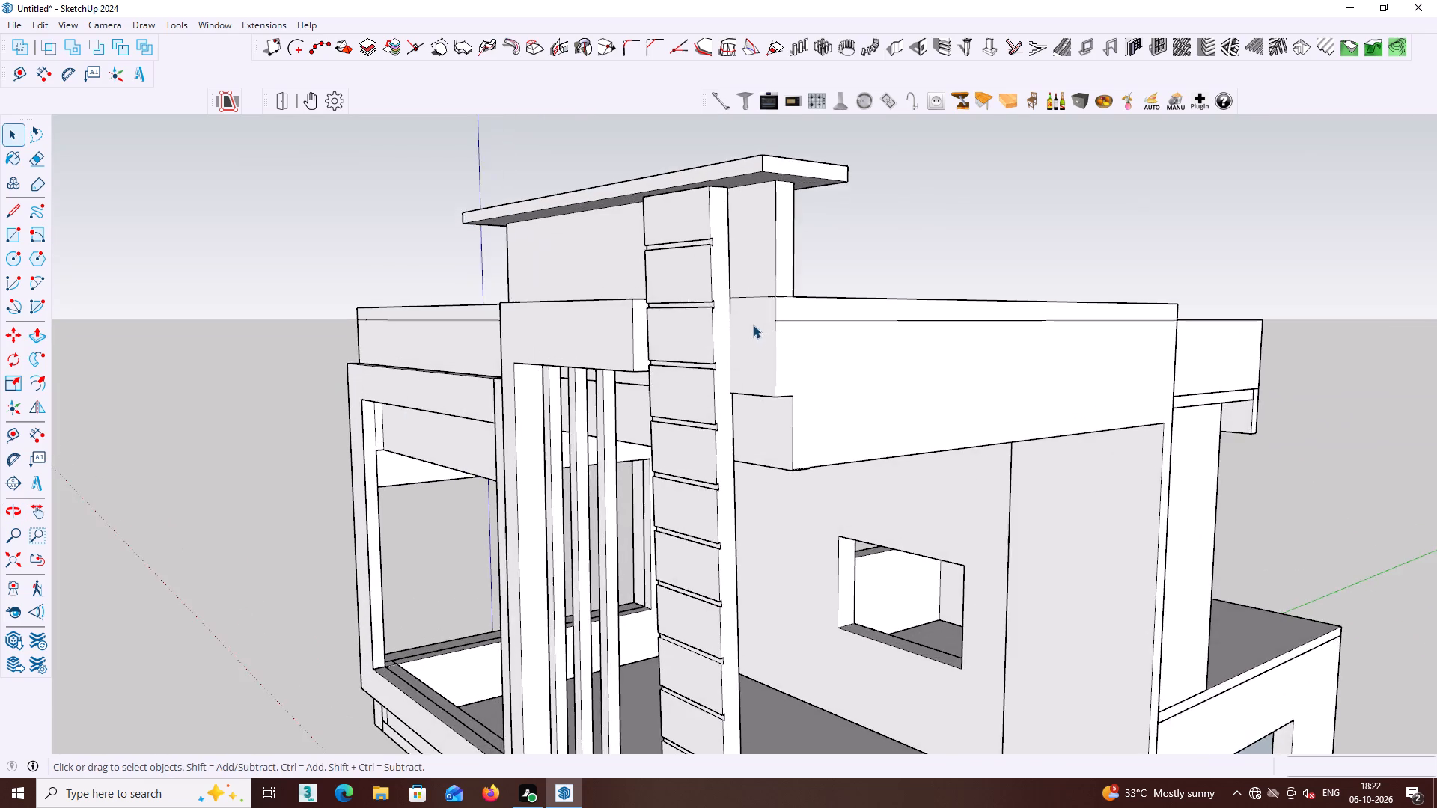
pyautogui.scroll(3, 753, 325)
pyautogui.click(754, 334)
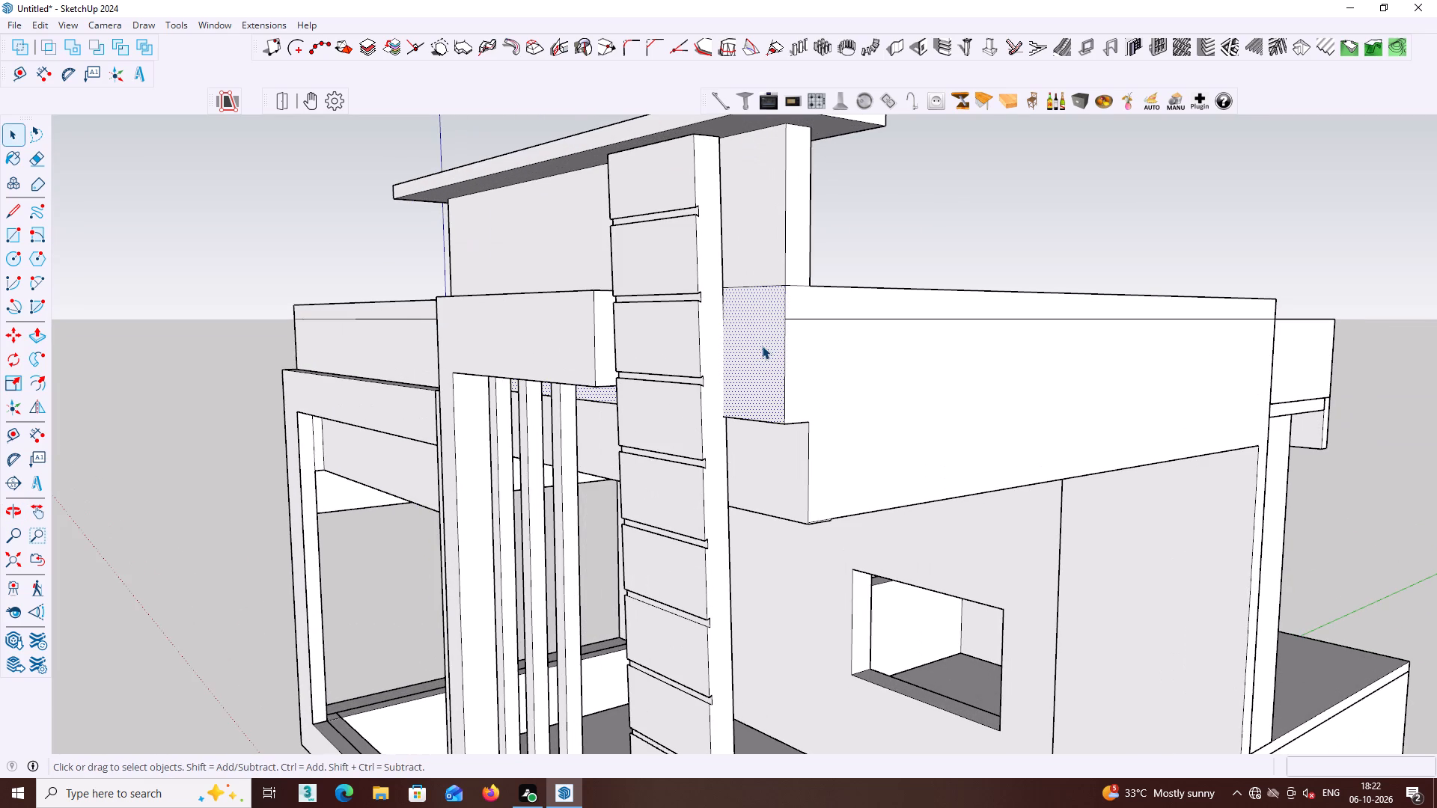
pyautogui.press('p')
pyautogui.click(762, 346)
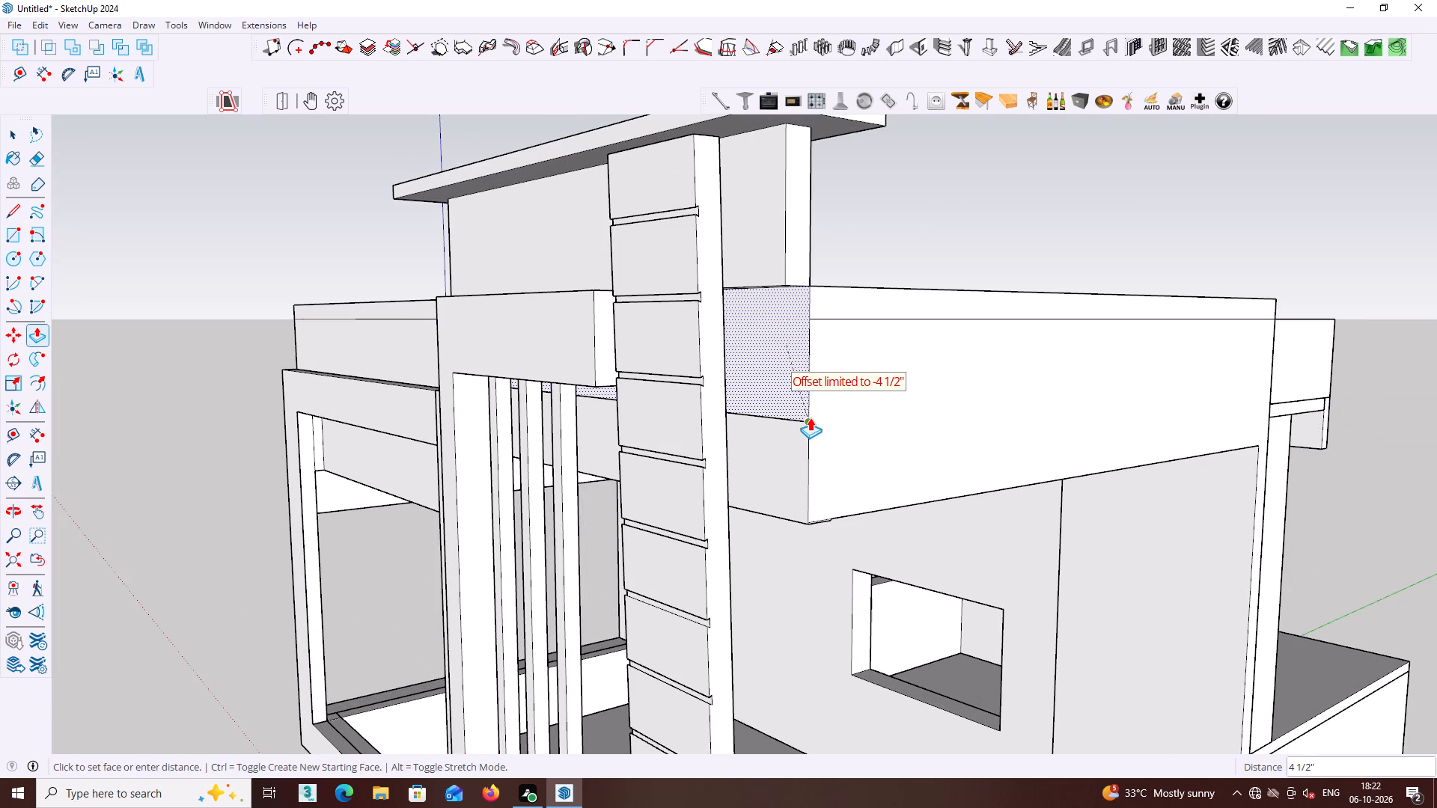
pyautogui.click(809, 417)
# Delete the leftover seam edge across the roof band's front face beside the grooved post.
pyautogui.press('space')
pyautogui.click(793, 420)
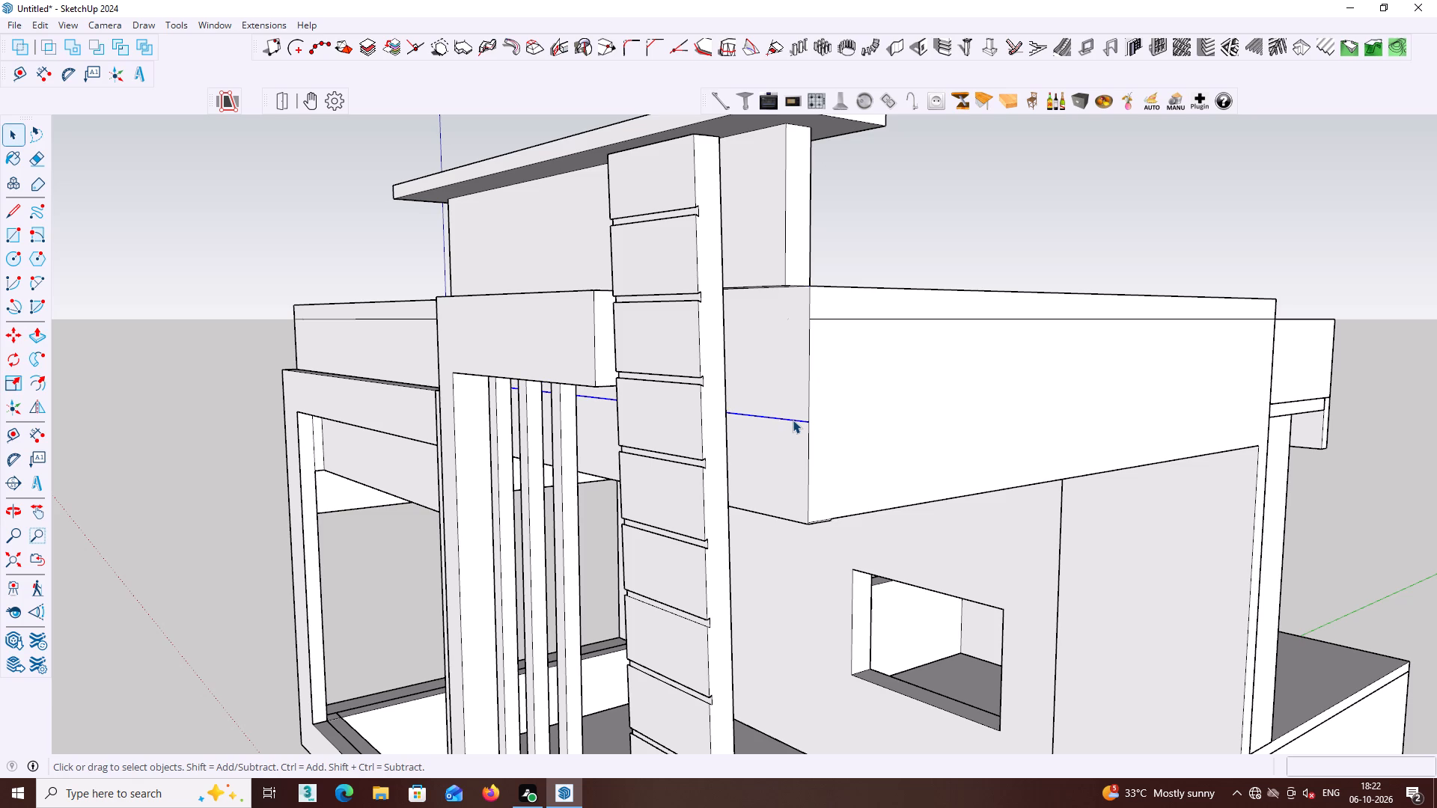
pyautogui.press('Delete')
pyautogui.scroll(-7, 793, 420)
pyautogui.click(1090, 201)
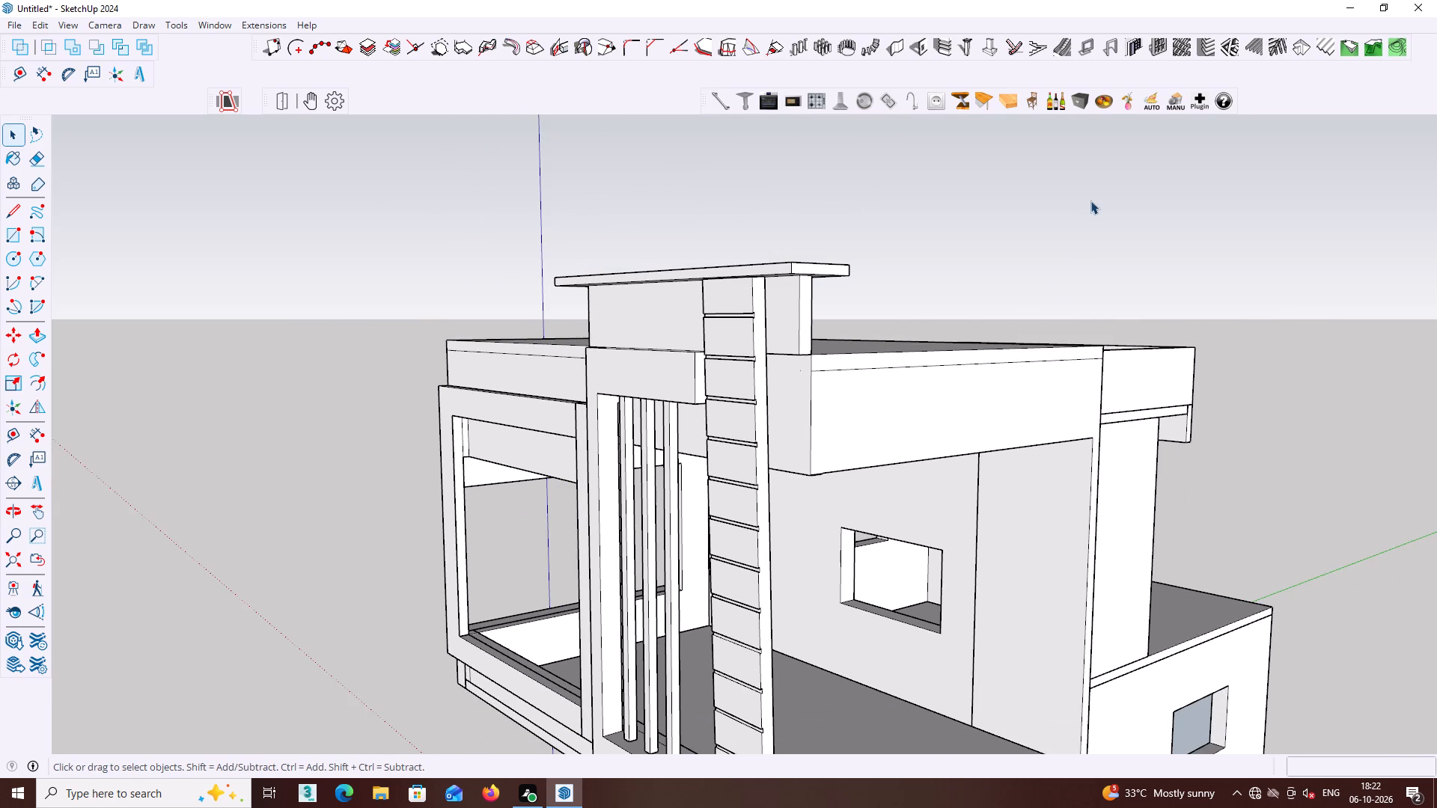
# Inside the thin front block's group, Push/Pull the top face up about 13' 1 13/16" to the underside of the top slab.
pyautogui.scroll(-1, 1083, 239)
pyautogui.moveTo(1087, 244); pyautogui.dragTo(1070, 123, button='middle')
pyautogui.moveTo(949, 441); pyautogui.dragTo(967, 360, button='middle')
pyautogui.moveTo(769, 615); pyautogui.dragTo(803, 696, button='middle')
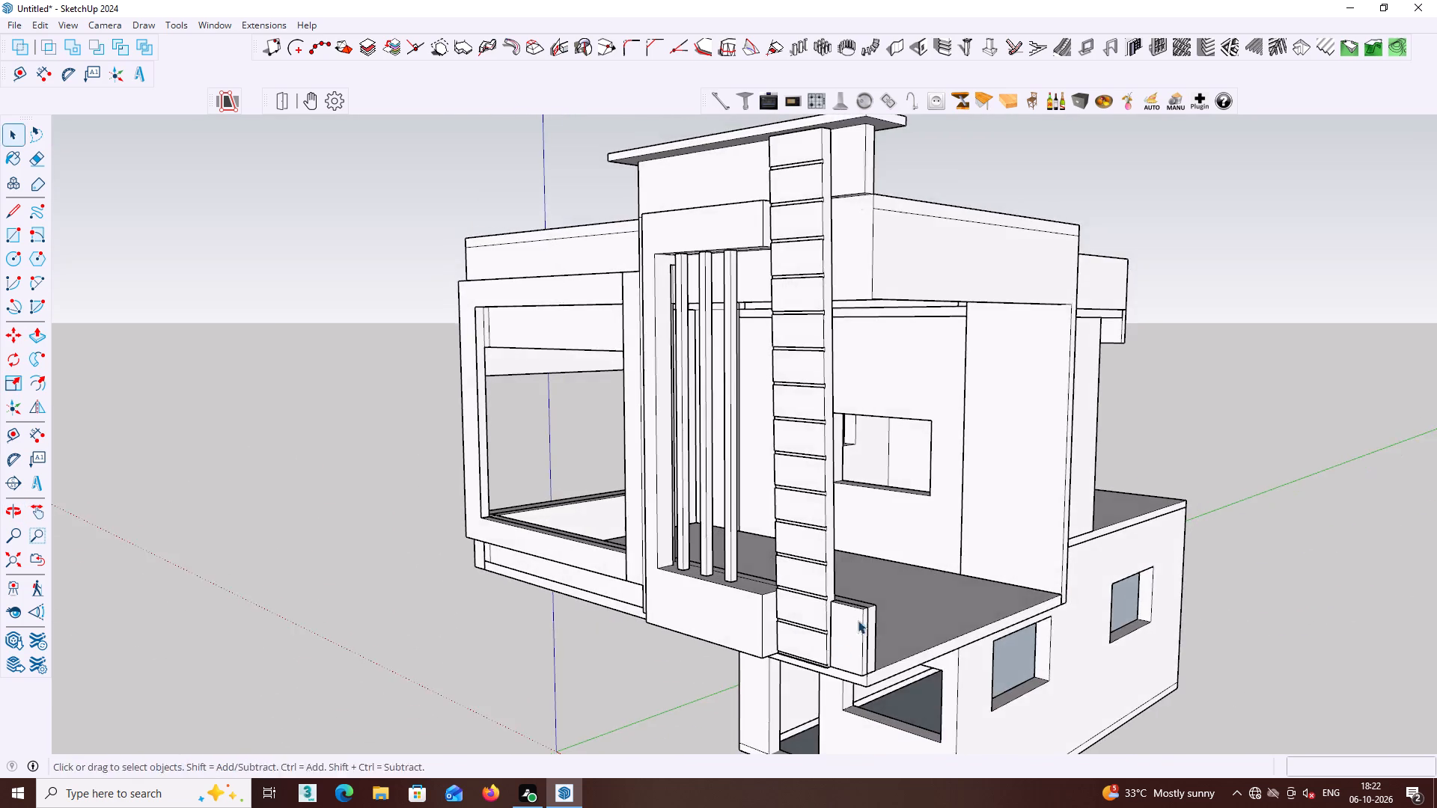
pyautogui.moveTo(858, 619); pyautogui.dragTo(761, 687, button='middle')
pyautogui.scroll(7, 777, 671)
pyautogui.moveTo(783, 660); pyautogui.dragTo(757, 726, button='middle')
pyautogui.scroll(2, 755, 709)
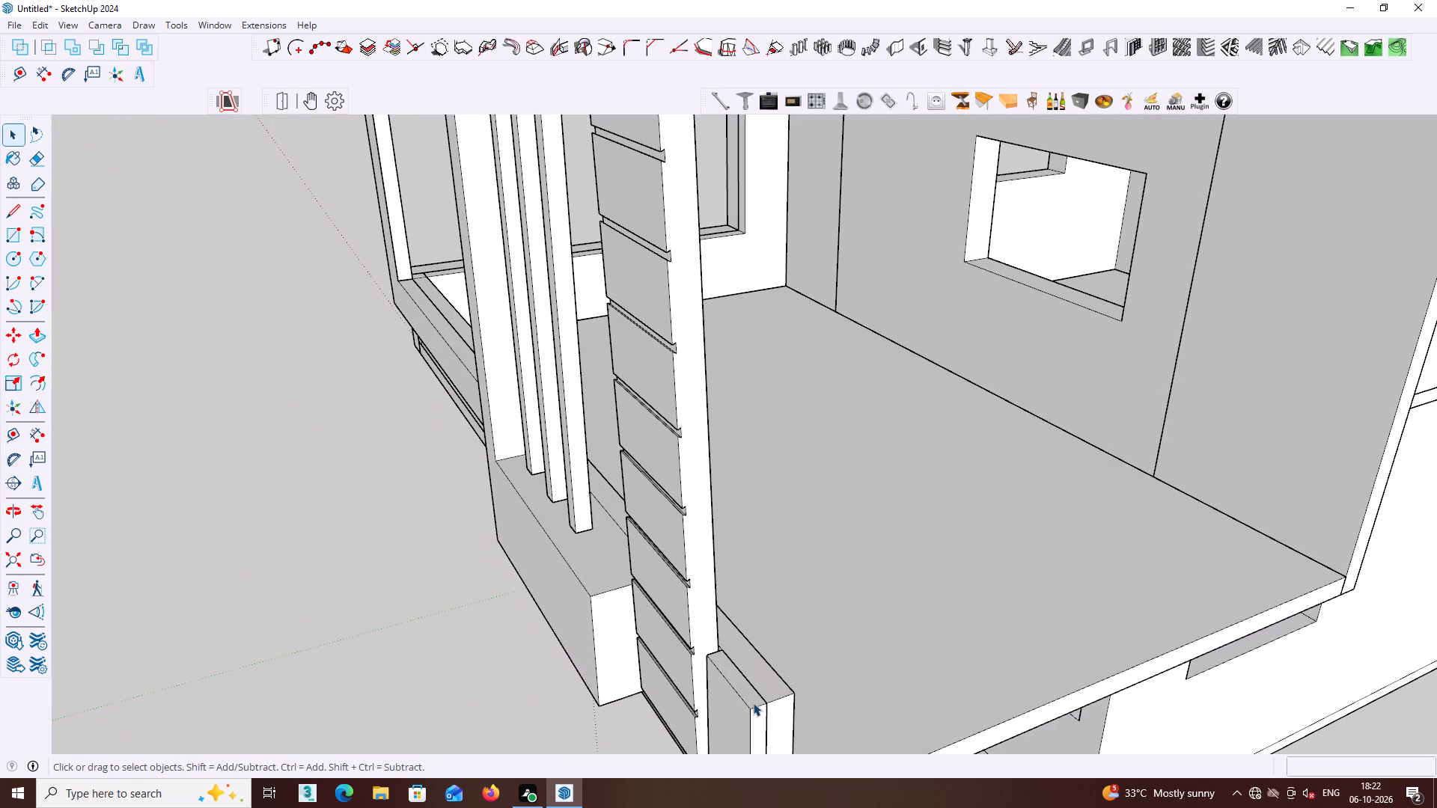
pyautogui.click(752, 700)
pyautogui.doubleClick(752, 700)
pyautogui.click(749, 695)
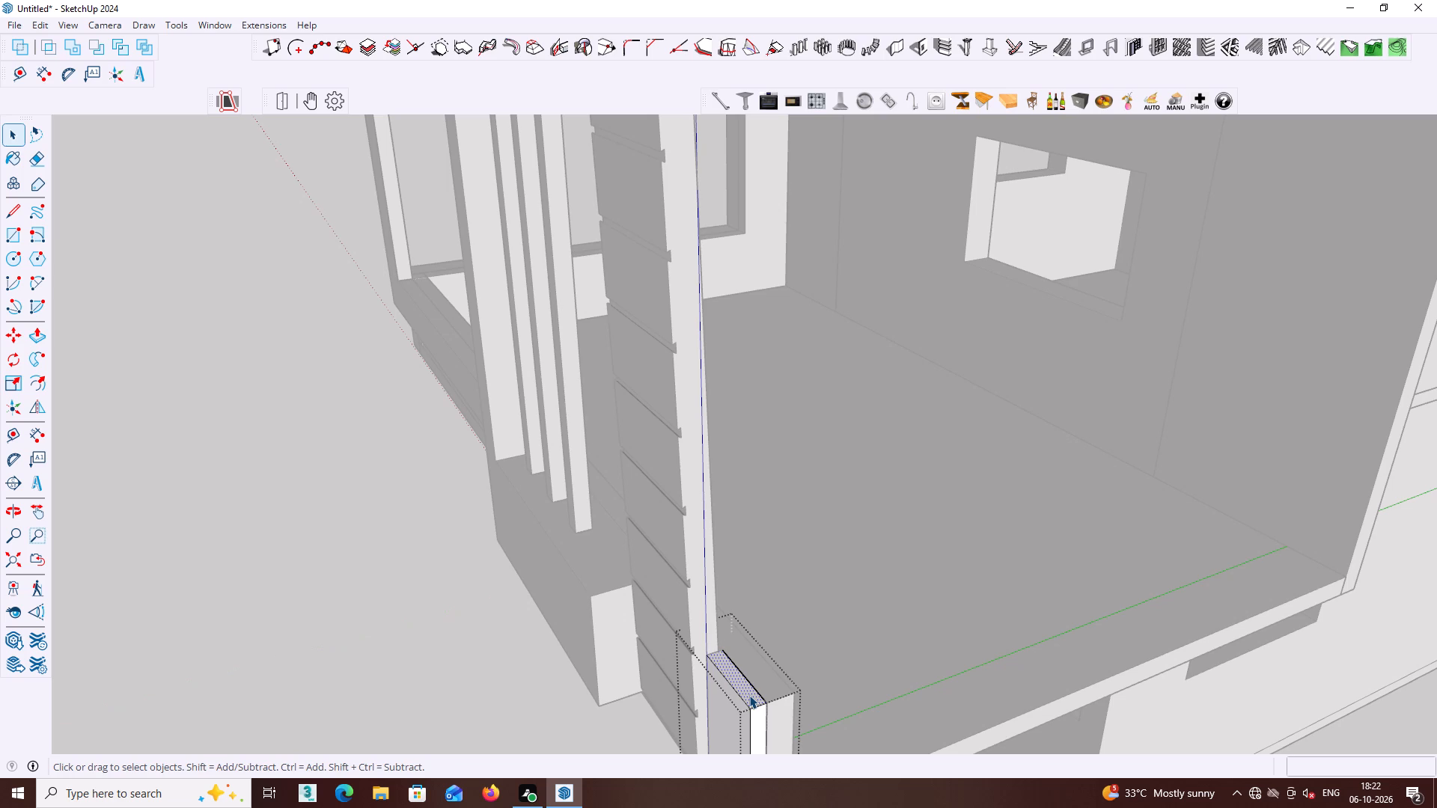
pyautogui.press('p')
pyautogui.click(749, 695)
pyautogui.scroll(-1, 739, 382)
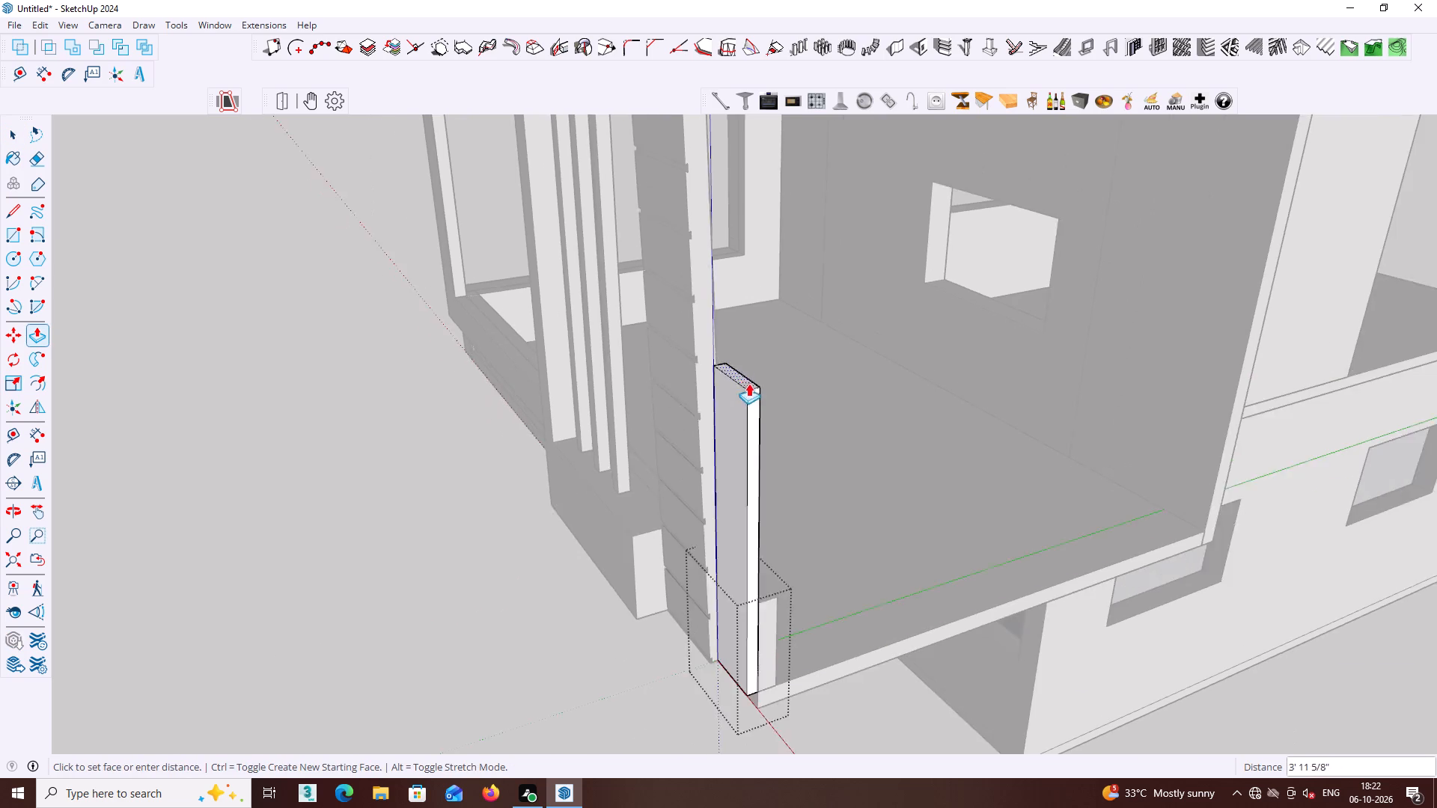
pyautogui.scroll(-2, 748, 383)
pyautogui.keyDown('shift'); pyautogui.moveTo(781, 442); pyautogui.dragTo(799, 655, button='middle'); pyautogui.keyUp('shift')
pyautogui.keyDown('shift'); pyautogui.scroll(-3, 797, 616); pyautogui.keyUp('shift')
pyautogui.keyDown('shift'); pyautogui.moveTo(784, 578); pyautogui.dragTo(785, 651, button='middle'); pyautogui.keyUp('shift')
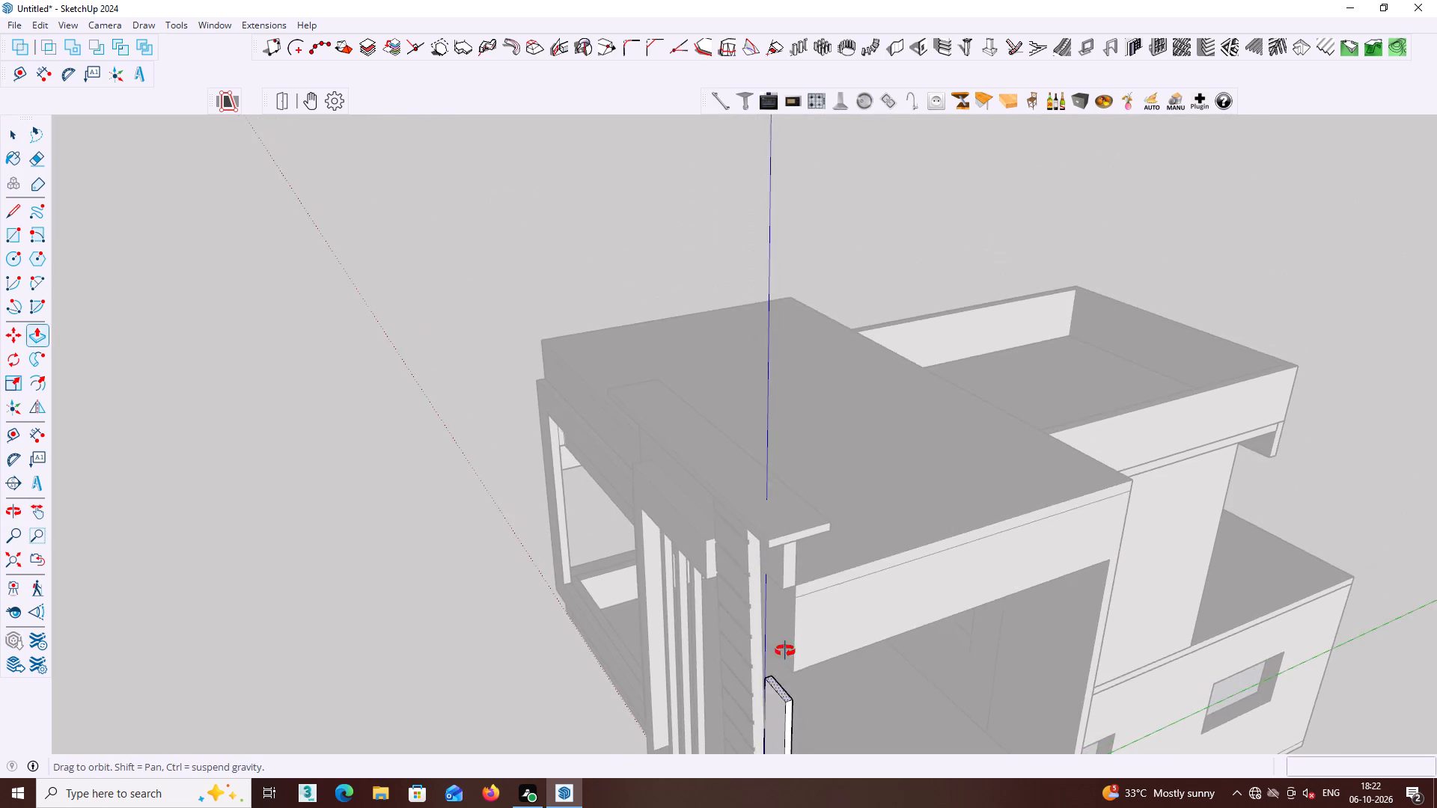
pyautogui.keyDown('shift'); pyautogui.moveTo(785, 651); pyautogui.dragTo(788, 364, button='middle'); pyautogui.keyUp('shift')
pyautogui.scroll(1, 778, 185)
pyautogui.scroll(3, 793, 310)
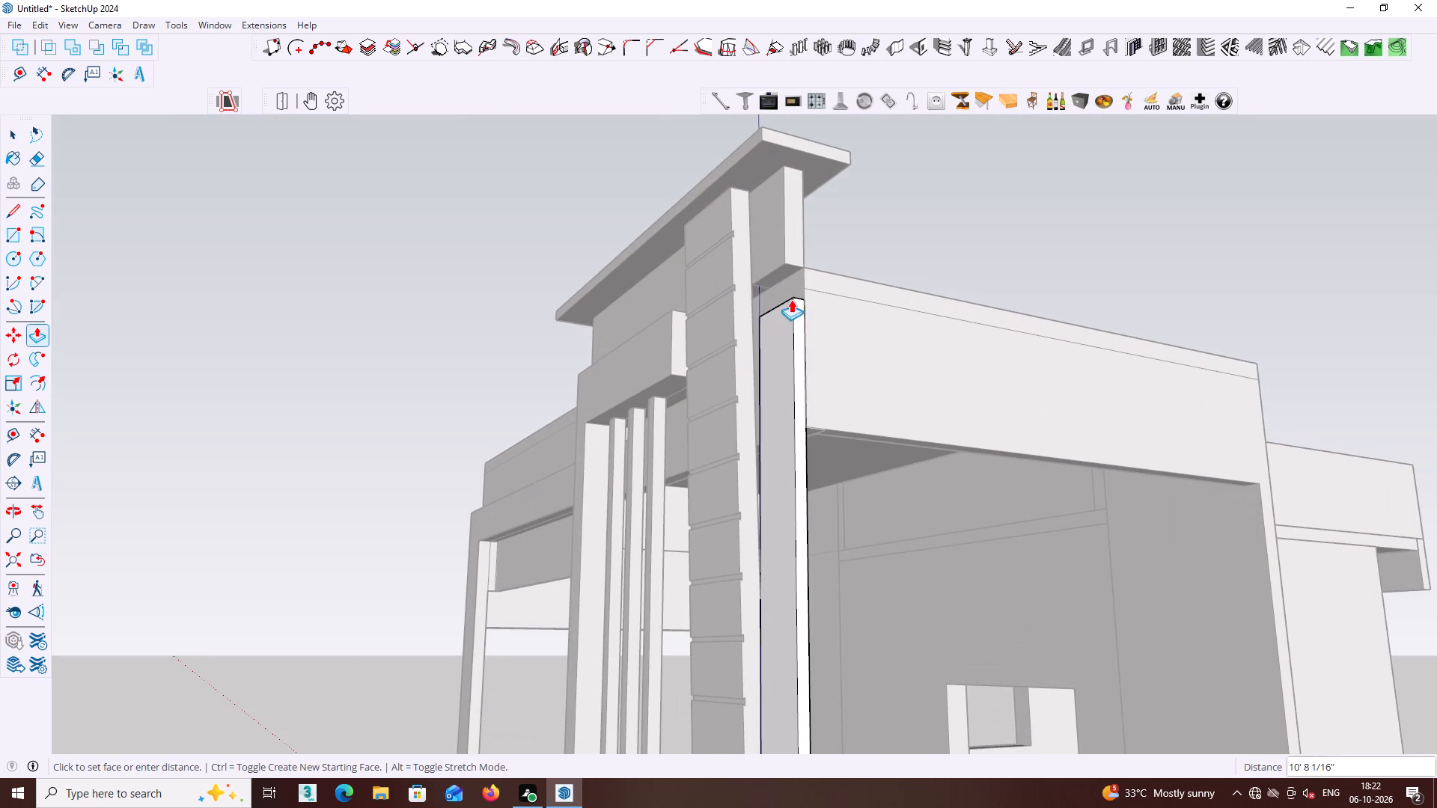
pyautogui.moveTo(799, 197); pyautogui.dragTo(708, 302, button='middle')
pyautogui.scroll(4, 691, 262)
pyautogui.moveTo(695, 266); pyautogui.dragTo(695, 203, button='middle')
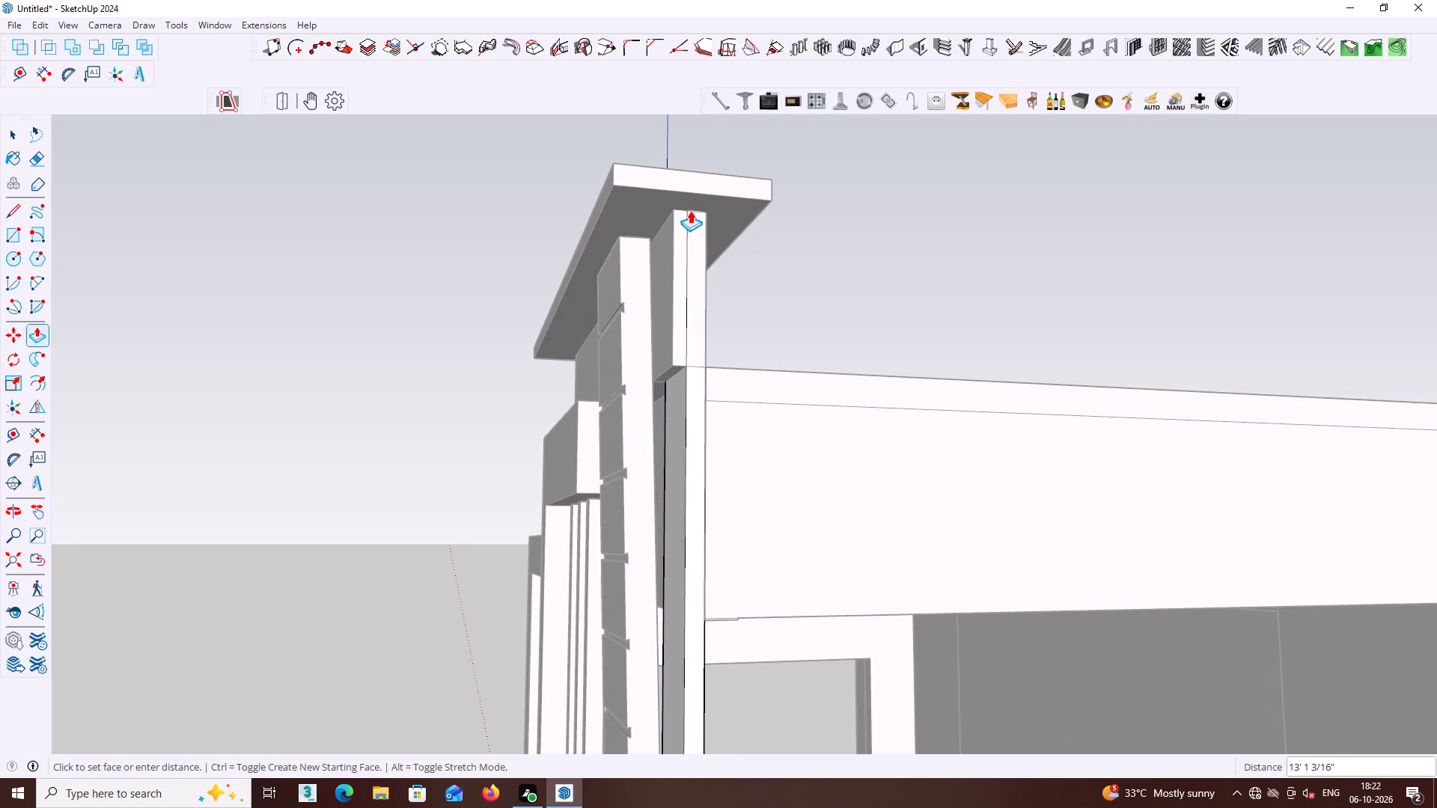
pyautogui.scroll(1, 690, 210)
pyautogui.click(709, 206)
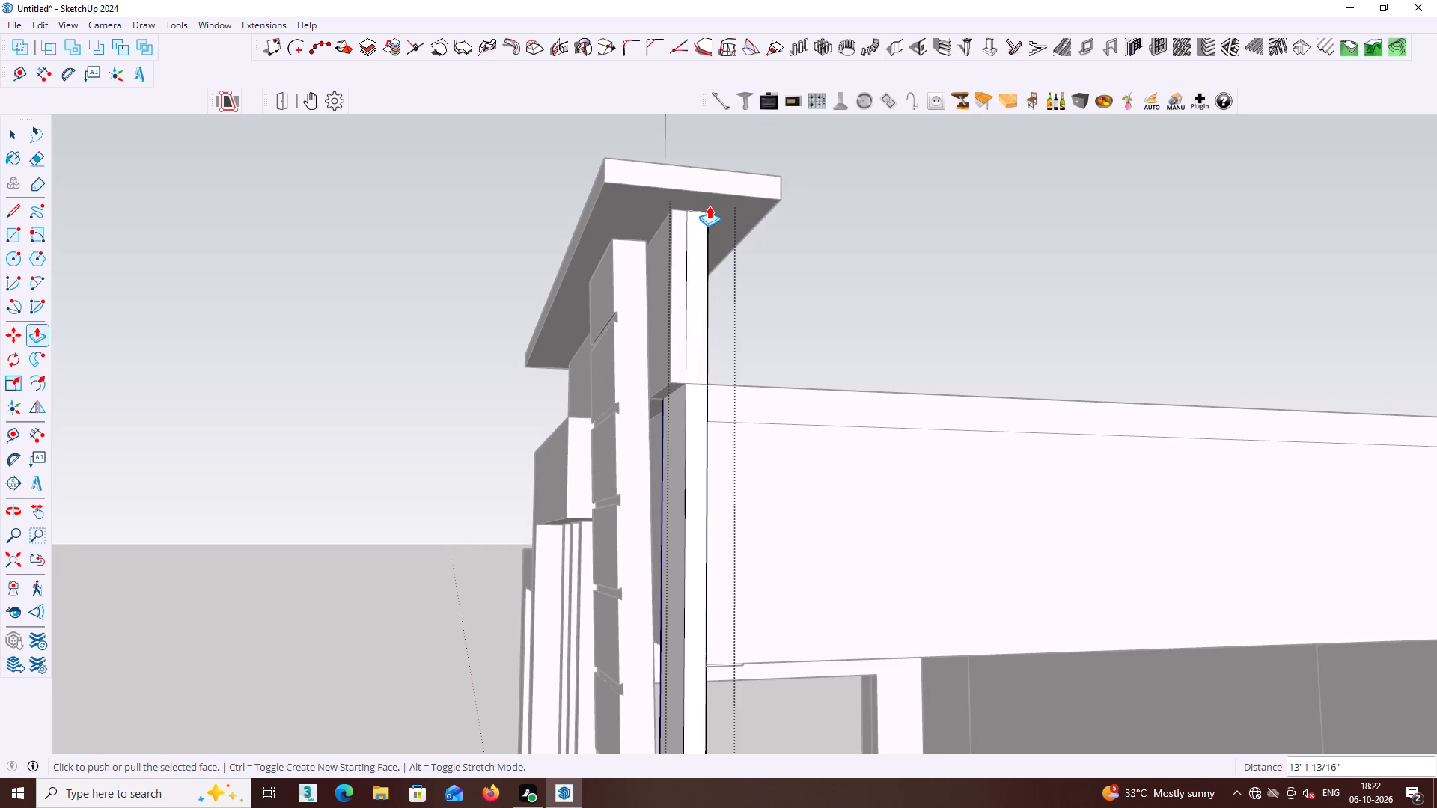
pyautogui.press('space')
# Leave the block's group and examine how the raised block meets the upper wall face and the roof band at the corner.
pyautogui.moveTo(691, 380); pyautogui.dragTo(878, 497, button='middle')
pyautogui.click(882, 482)
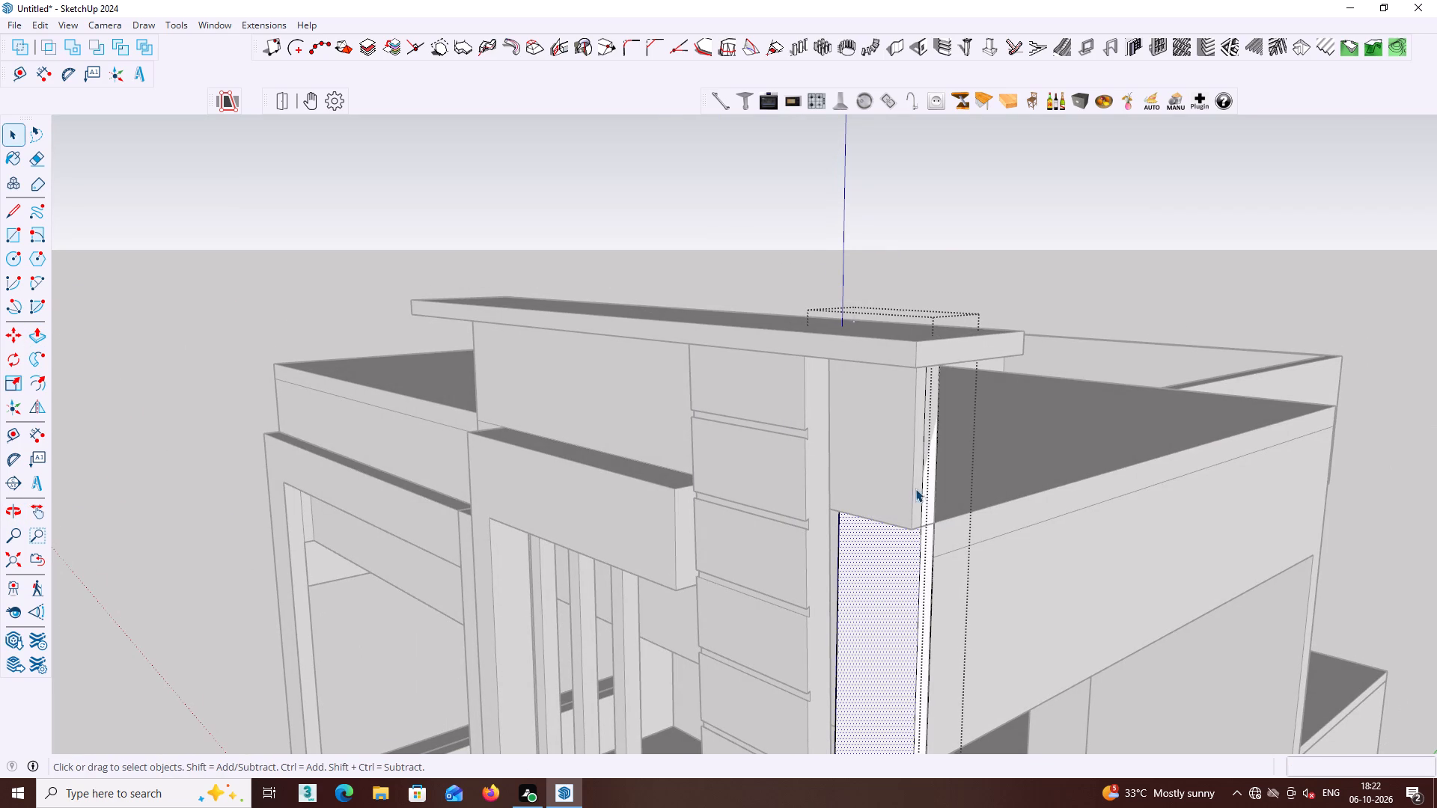
pyautogui.click(1386, 477)
pyautogui.click(882, 496)
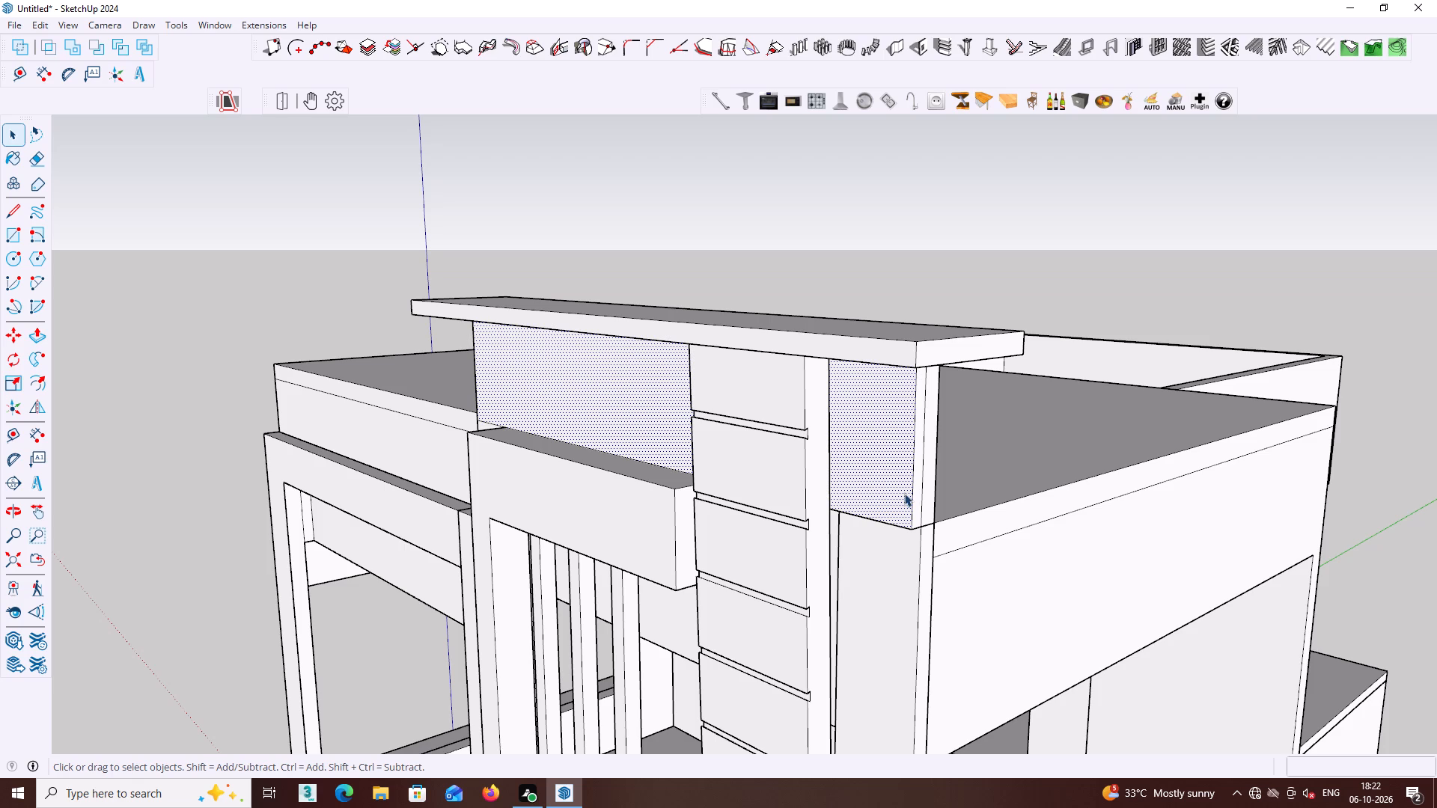
pyautogui.moveTo(918, 498); pyautogui.dragTo(861, 442, button='middle')
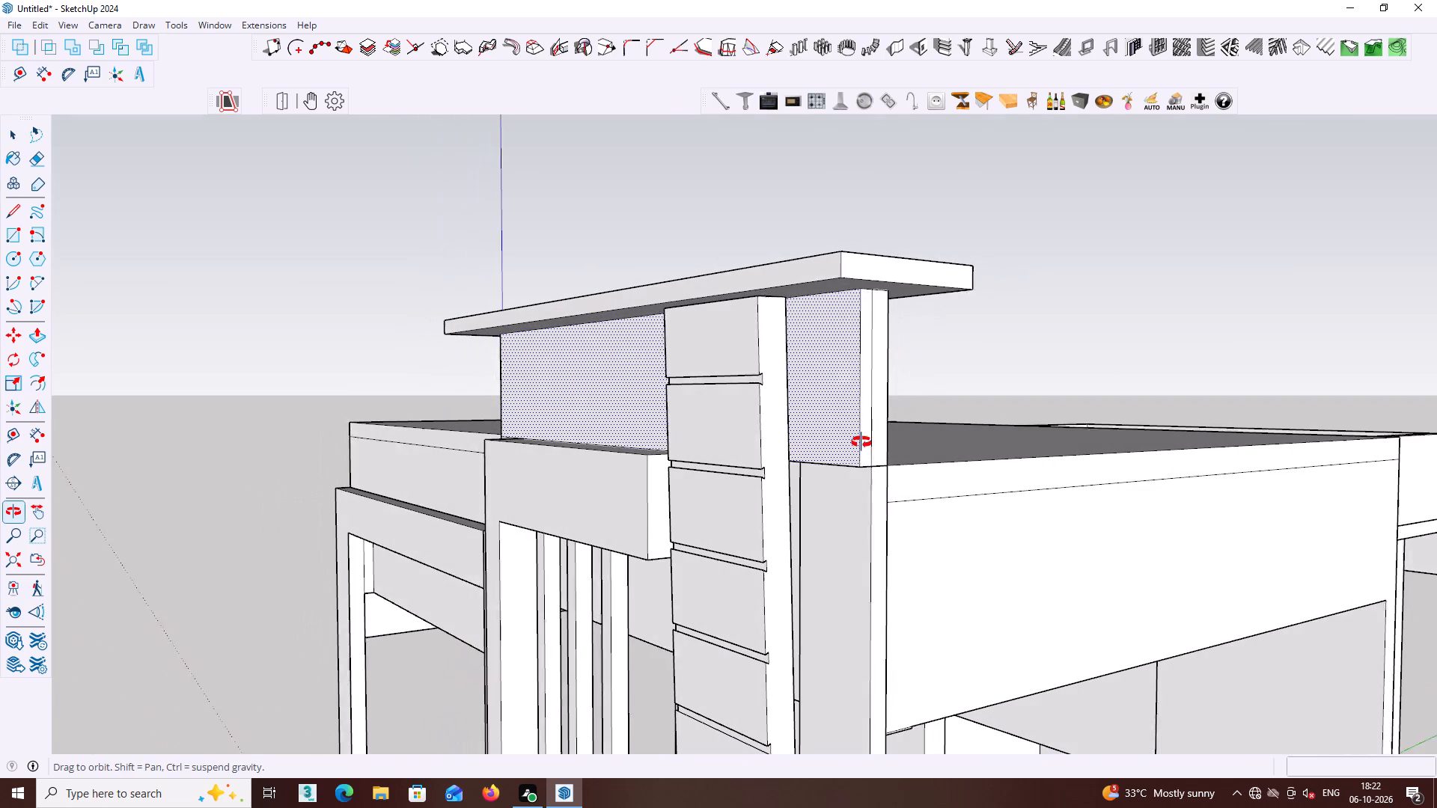
pyautogui.moveTo(861, 442); pyautogui.dragTo(859, 443, button='middle')
pyautogui.moveTo(877, 469); pyautogui.dragTo(854, 358, button='middle')
pyautogui.scroll(-2, 849, 494)
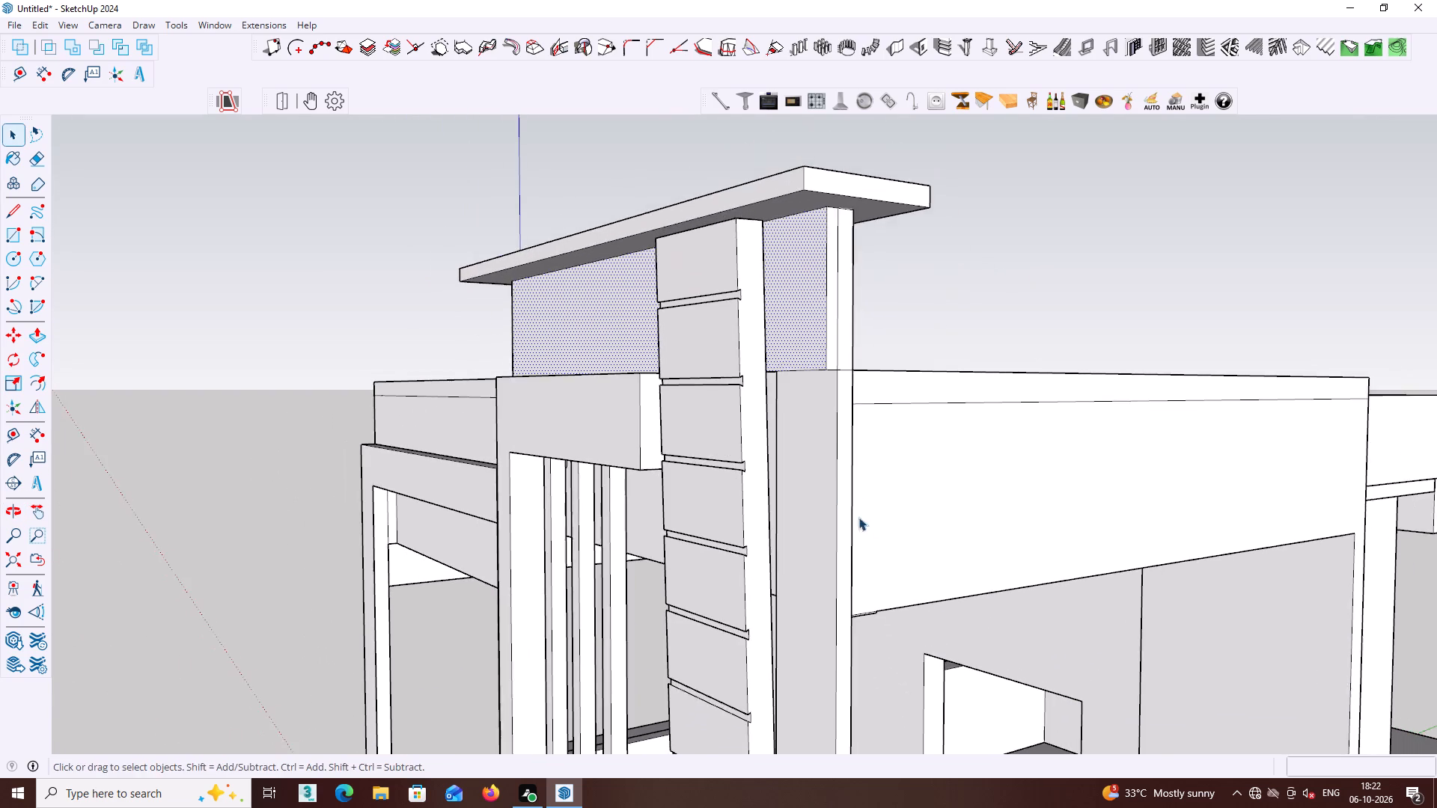
pyautogui.moveTo(858, 517); pyautogui.dragTo(856, 402, button='middle')
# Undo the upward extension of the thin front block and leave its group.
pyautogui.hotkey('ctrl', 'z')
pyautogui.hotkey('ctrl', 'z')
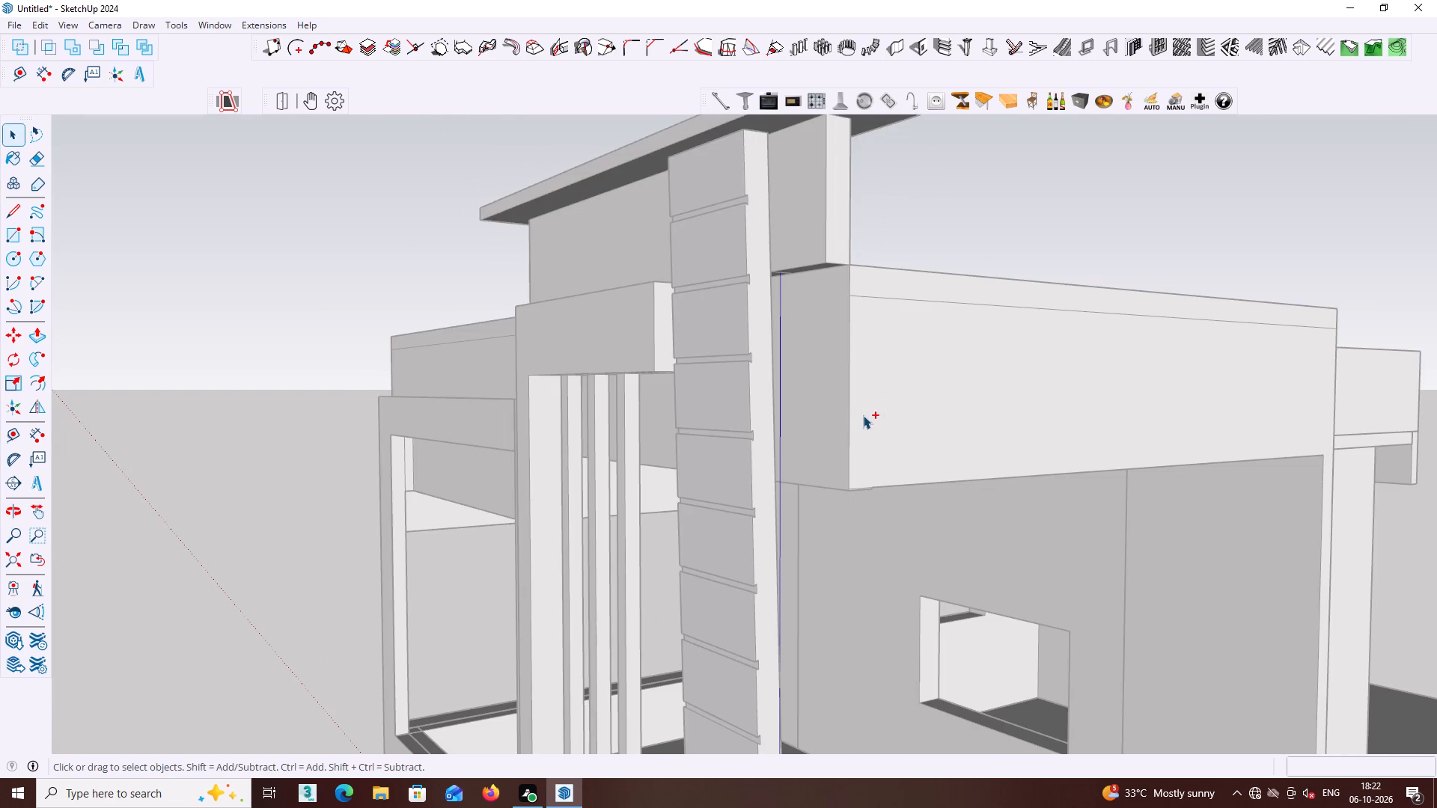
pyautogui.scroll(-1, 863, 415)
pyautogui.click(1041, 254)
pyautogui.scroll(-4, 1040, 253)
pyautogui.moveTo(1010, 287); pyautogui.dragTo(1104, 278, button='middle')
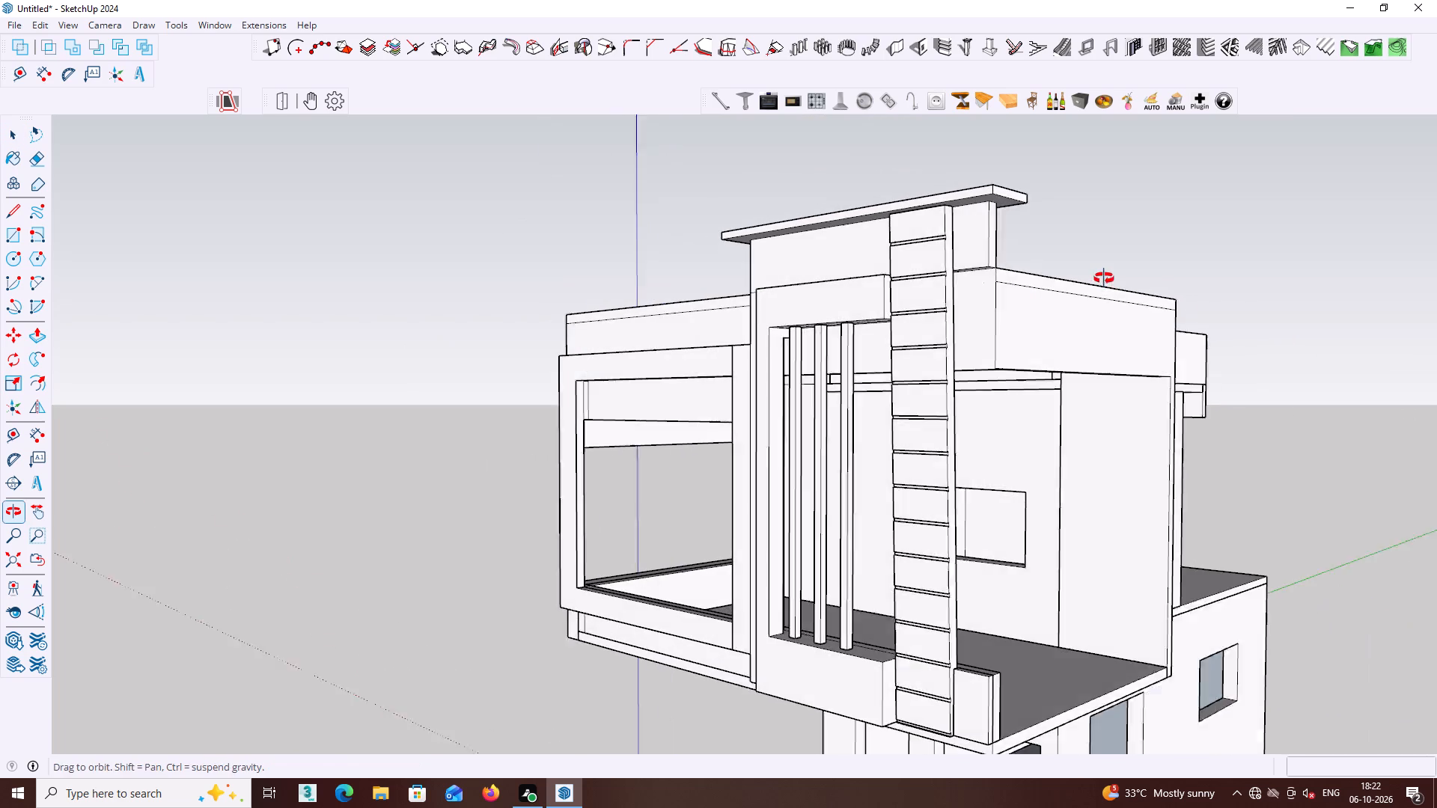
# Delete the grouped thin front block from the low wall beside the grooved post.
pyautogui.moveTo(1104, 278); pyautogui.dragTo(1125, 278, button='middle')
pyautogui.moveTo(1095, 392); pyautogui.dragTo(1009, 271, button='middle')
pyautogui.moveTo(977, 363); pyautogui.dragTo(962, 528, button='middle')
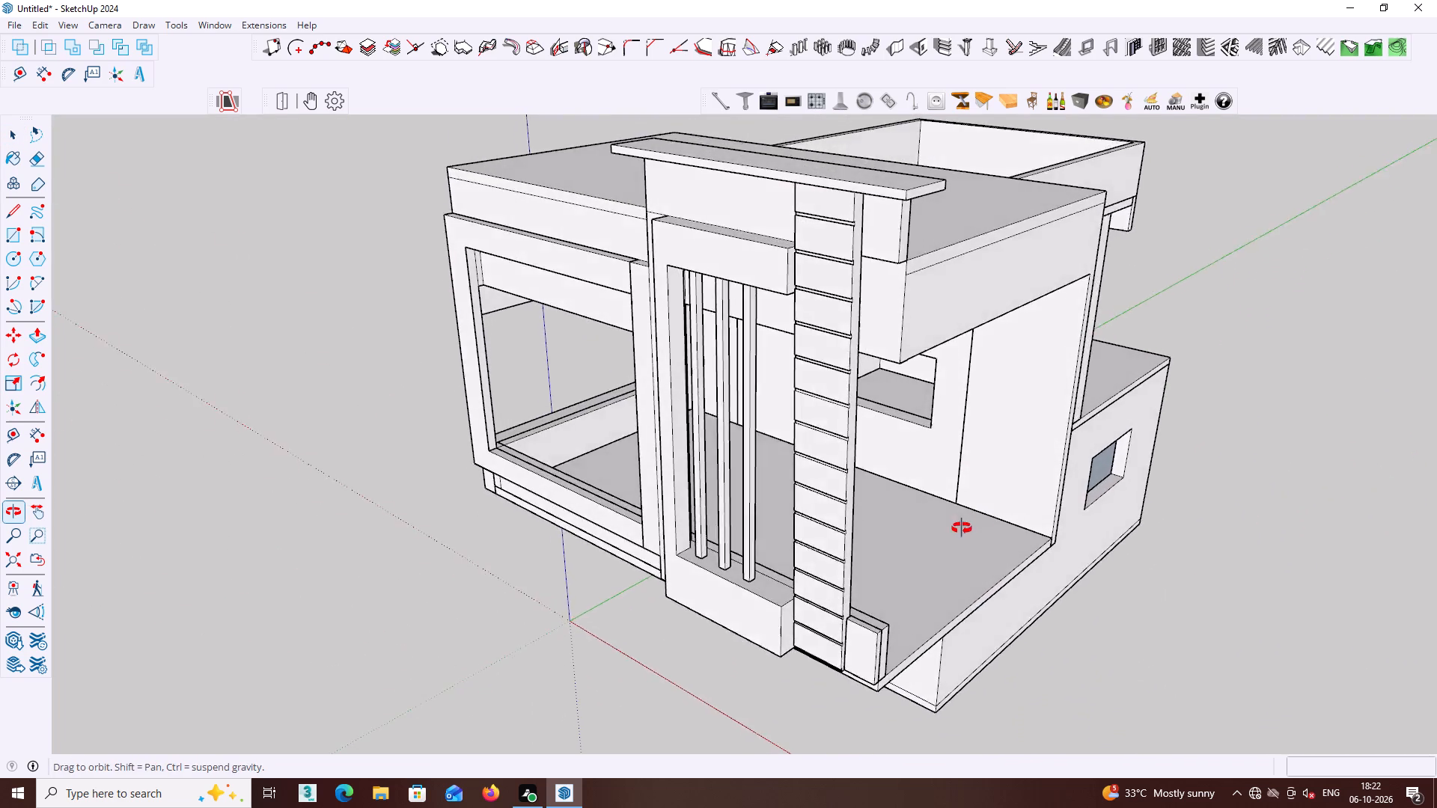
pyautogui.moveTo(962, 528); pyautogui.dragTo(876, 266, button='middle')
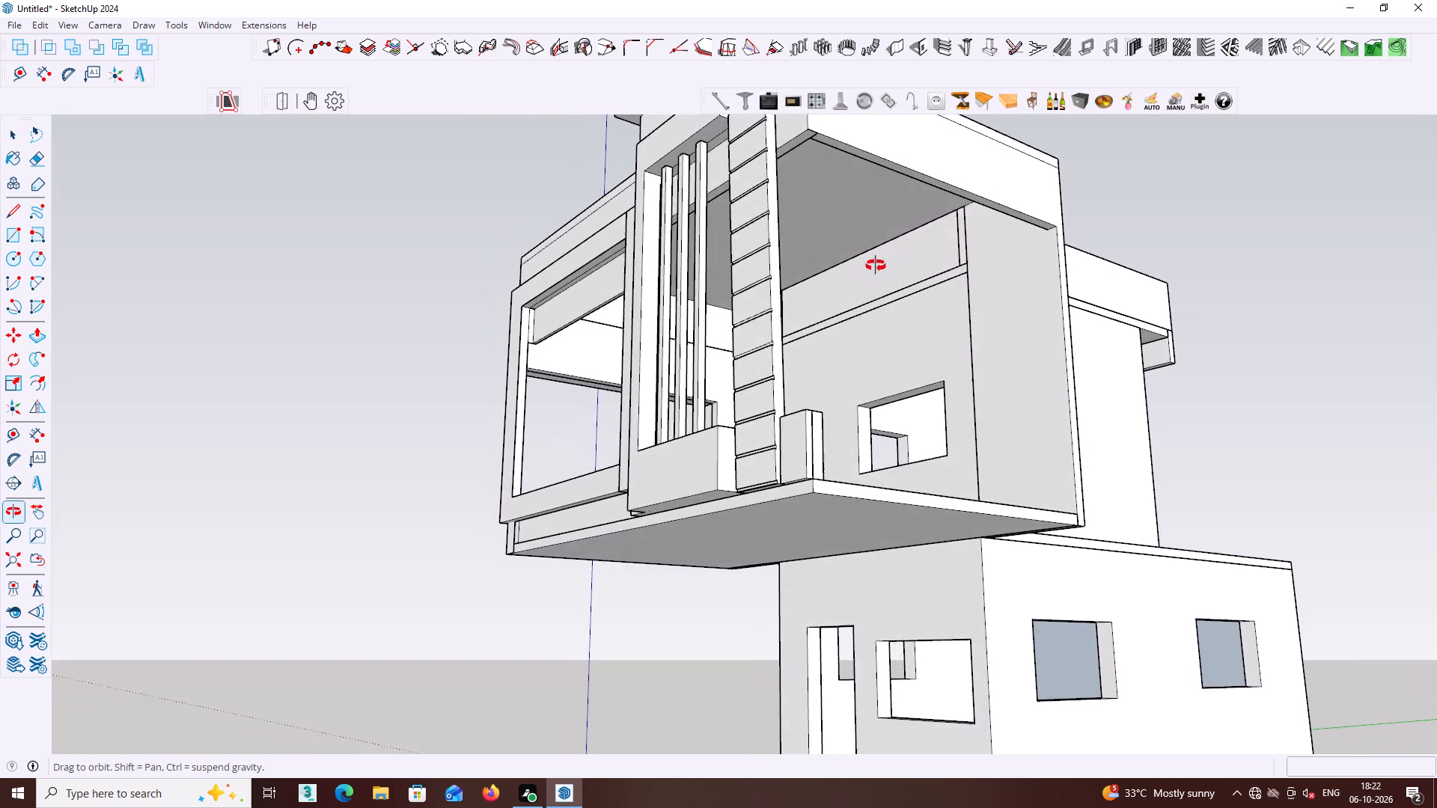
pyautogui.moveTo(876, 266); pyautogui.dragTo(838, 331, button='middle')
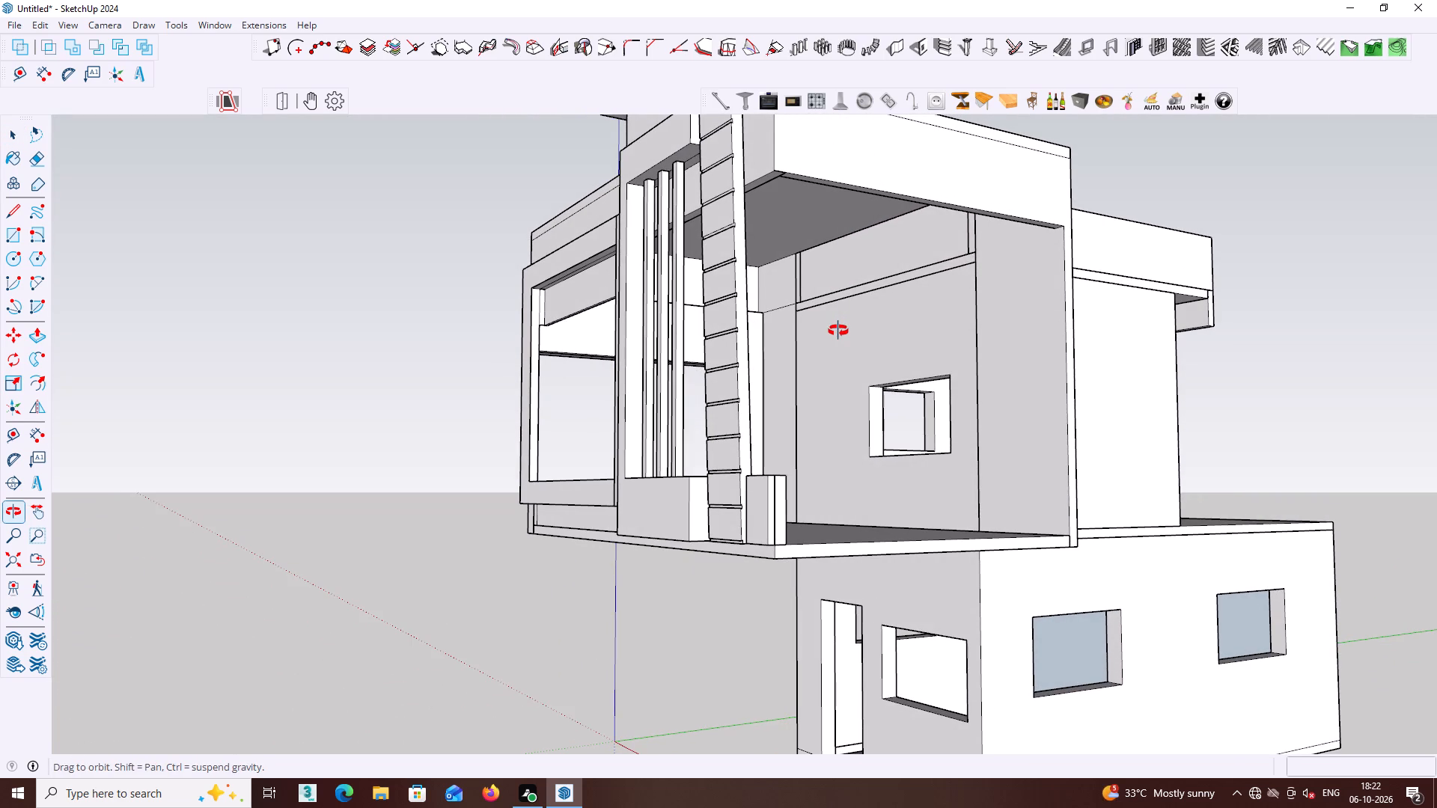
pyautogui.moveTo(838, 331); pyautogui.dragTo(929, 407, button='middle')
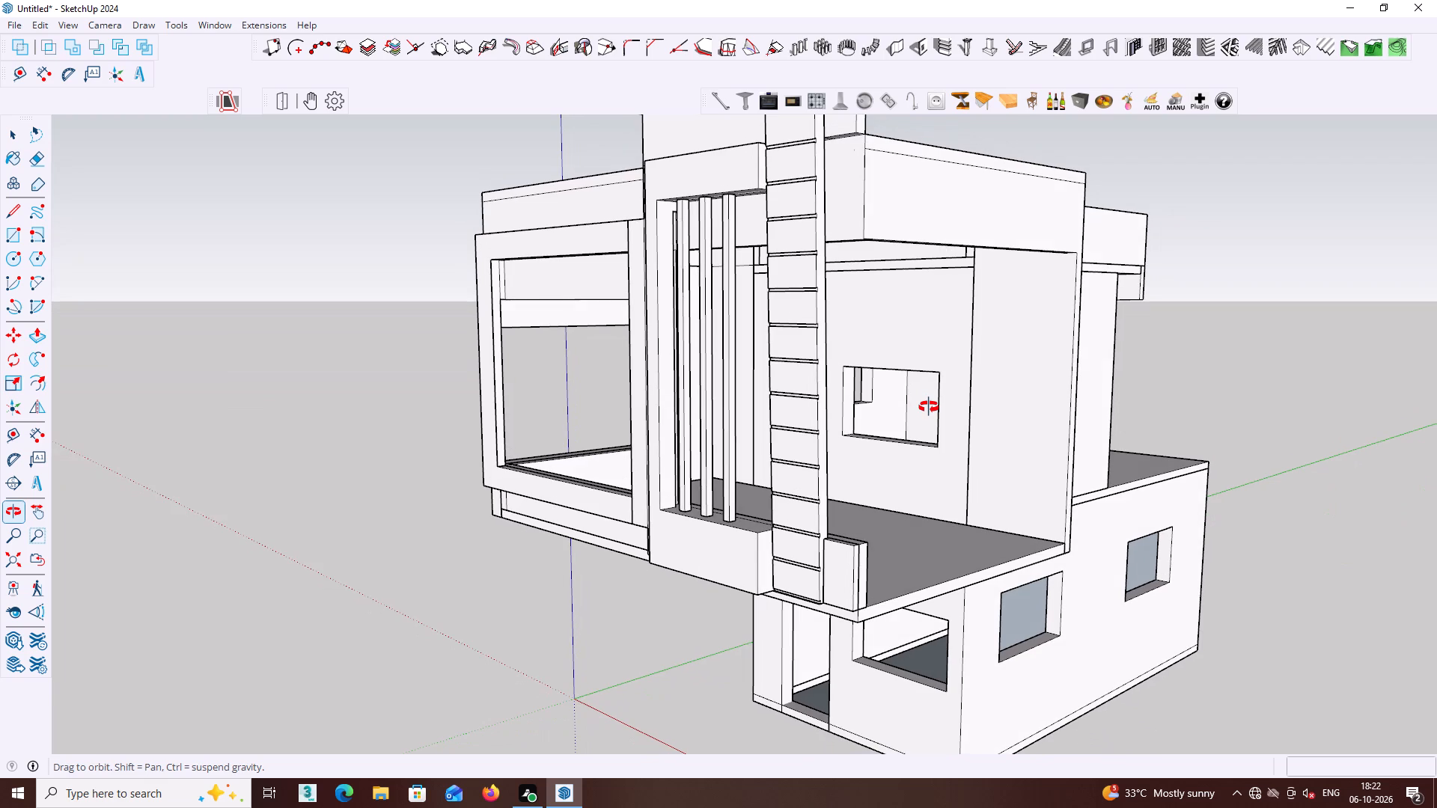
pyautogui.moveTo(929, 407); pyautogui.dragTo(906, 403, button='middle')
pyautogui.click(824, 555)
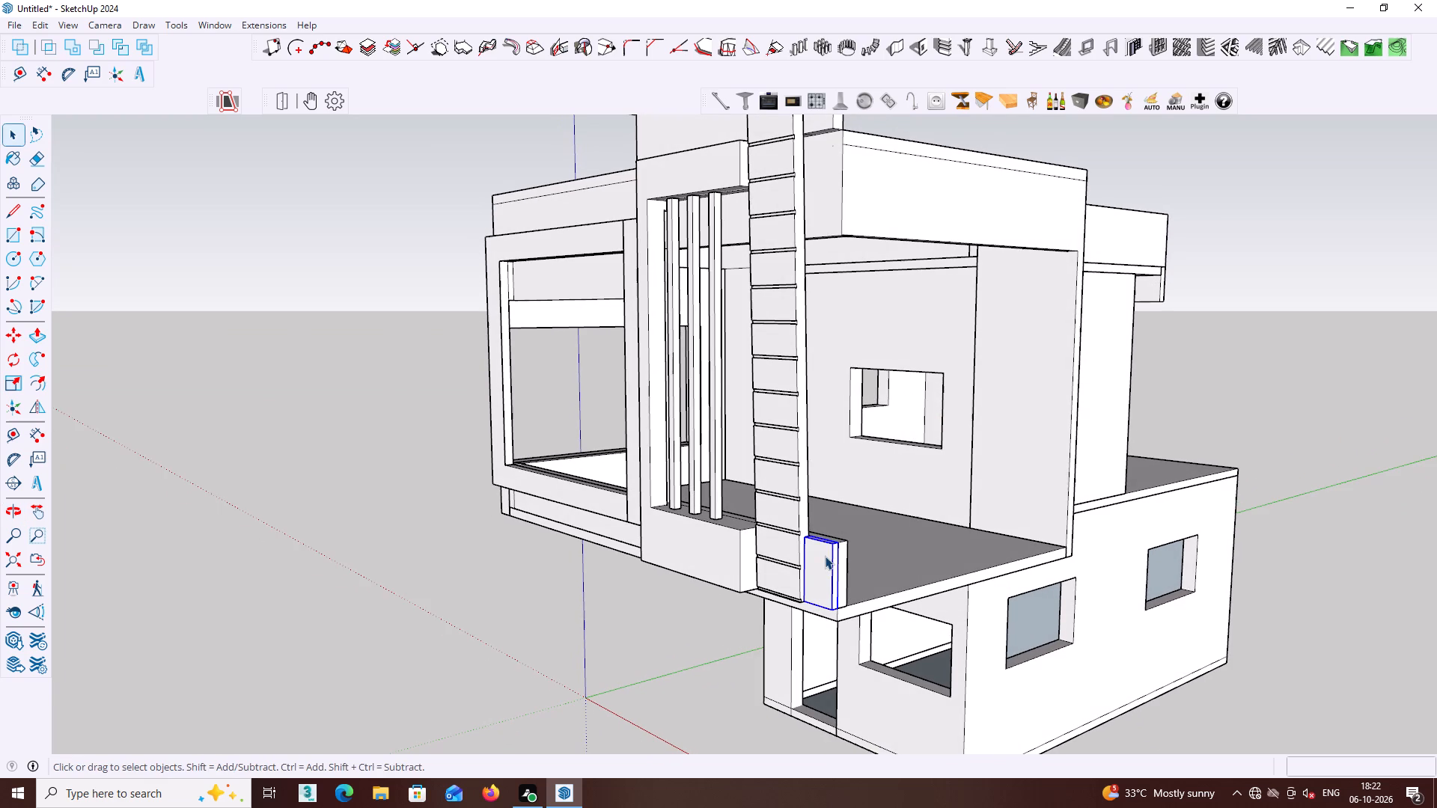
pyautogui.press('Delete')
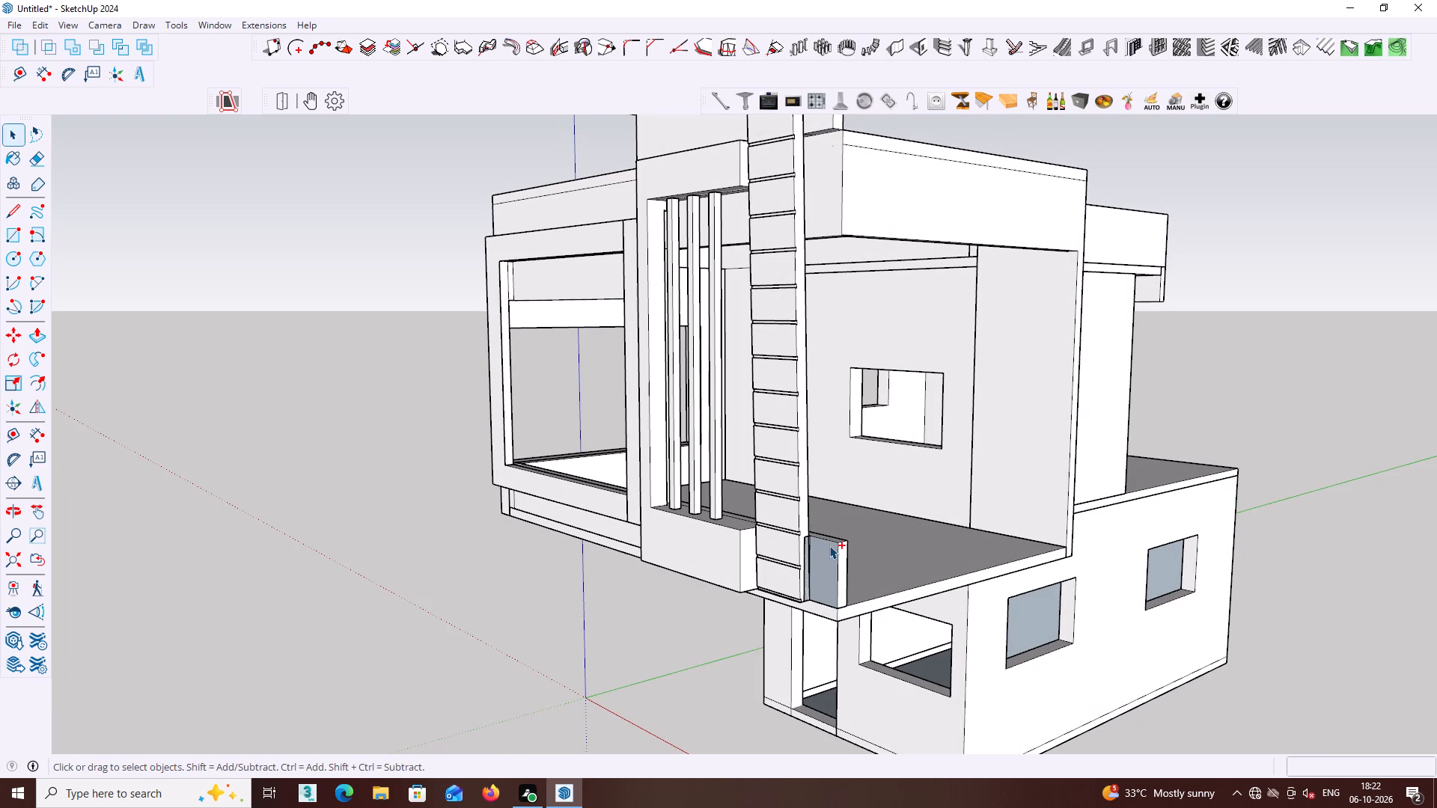
# Undo the deletion and earlier edits back to before the thin front block was made and the roof band corner aligned.
pyautogui.hotkey('ctrl', 'z')
pyautogui.hotkey('ctrl', 'z')
pyautogui.hotkey('ctrl', 'z')
pyautogui.hotkey('ctrl', 'z')
pyautogui.hotkey('ctrl', 'z')
pyautogui.hotkey('ctrl', 'z')
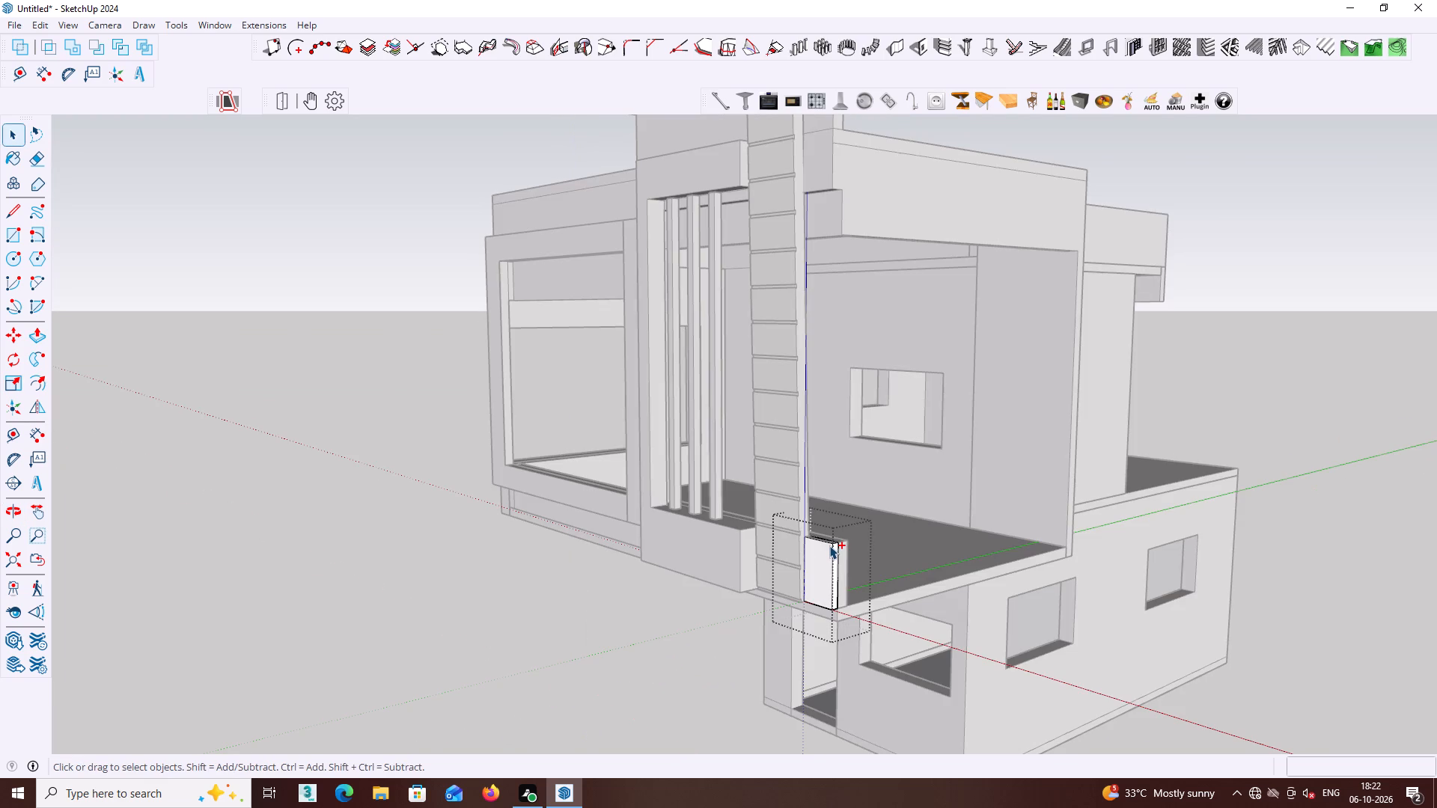
pyautogui.hotkey('ctrl', 'z')
pyautogui.hotkey('ctrl', 'z')
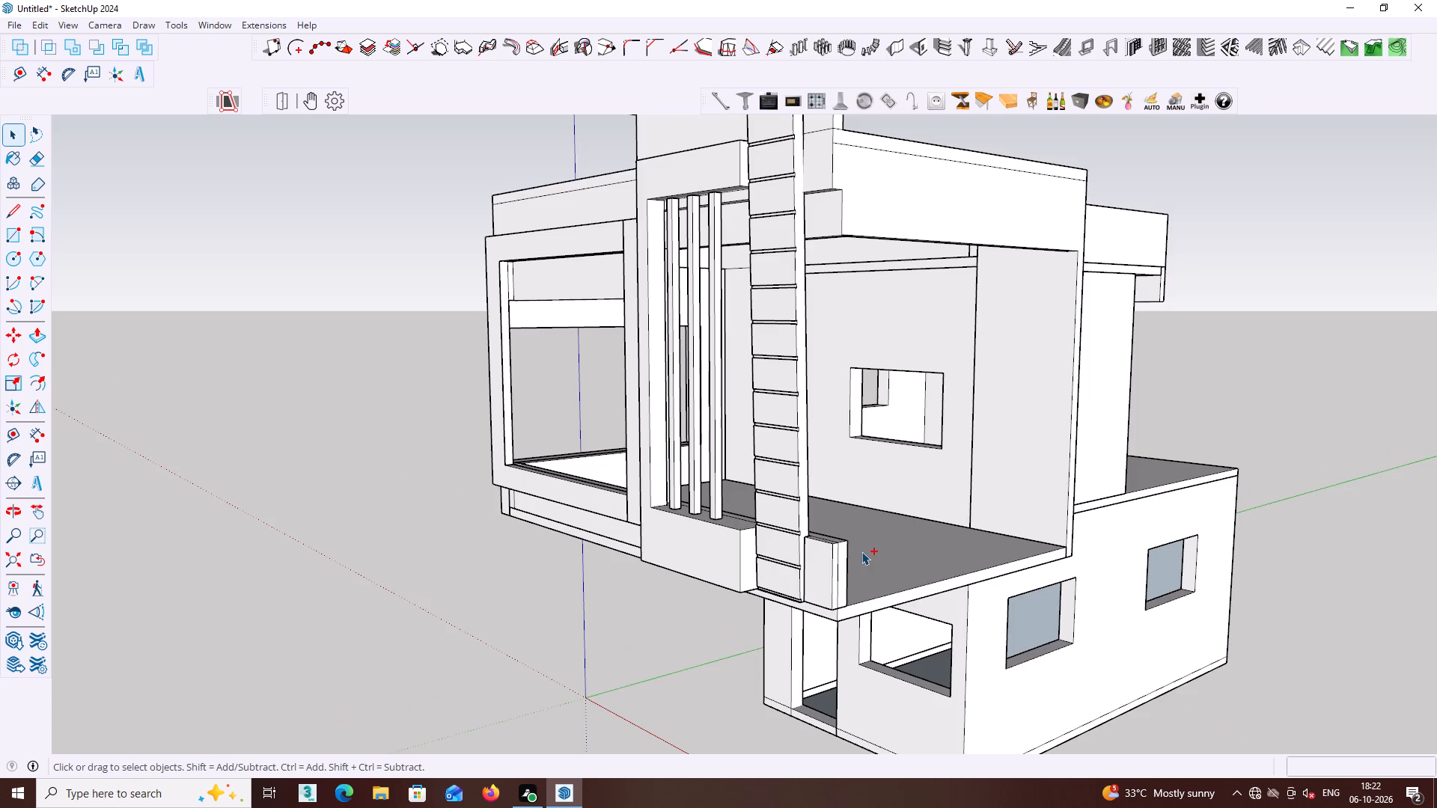
pyautogui.hotkey('ctrl', 'z')
pyautogui.click(1259, 404)
# Examine how the grooved post meets the top slab, upper wall and stepped roof band corner.
pyautogui.moveTo(882, 545); pyautogui.dragTo(1065, 560, button='middle')
pyautogui.scroll(4, 951, 567)
pyautogui.scroll(-5, 951, 566)
pyautogui.moveTo(1058, 580); pyautogui.dragTo(1040, 599, button='middle')
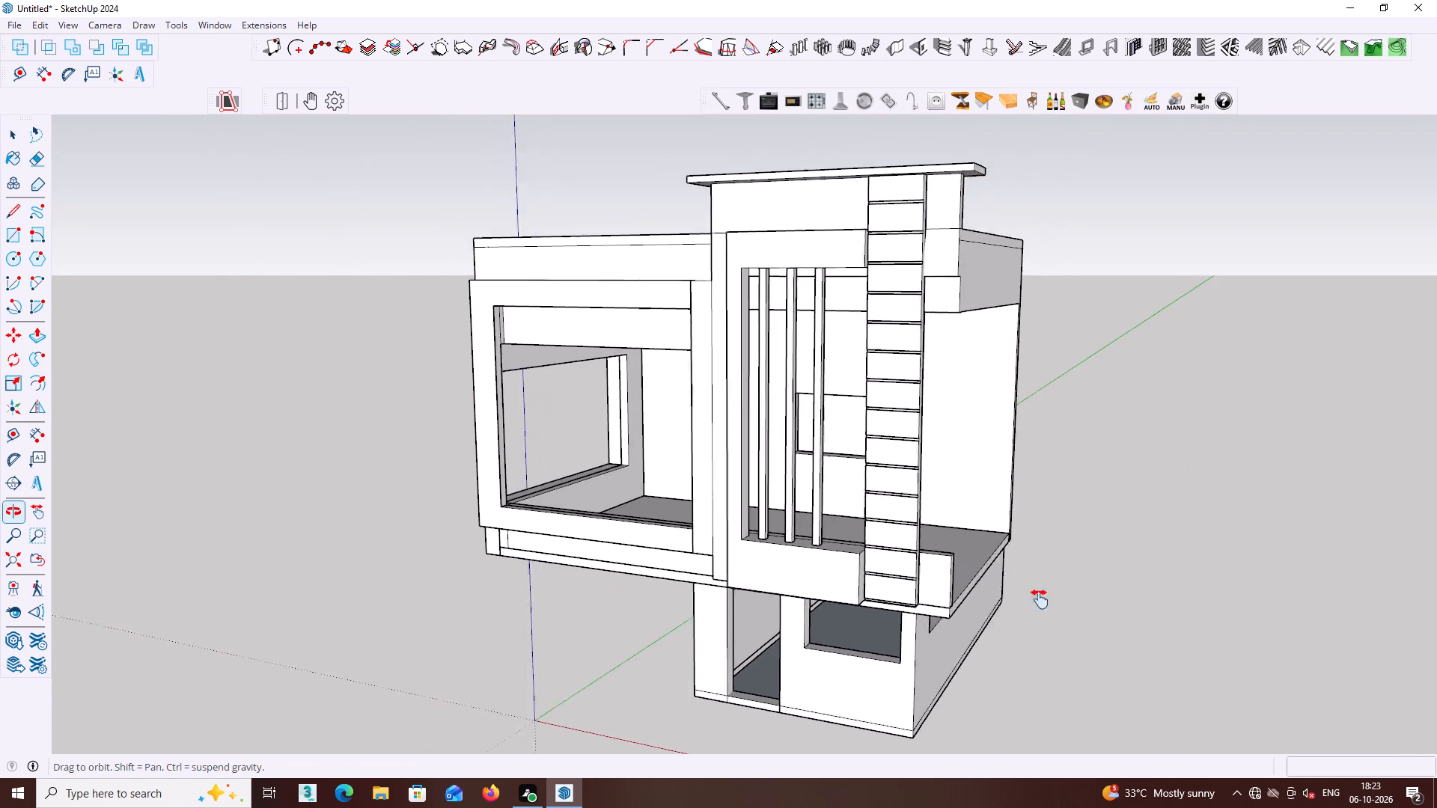
pyautogui.moveTo(1040, 599); pyautogui.dragTo(1089, 619, button='middle')
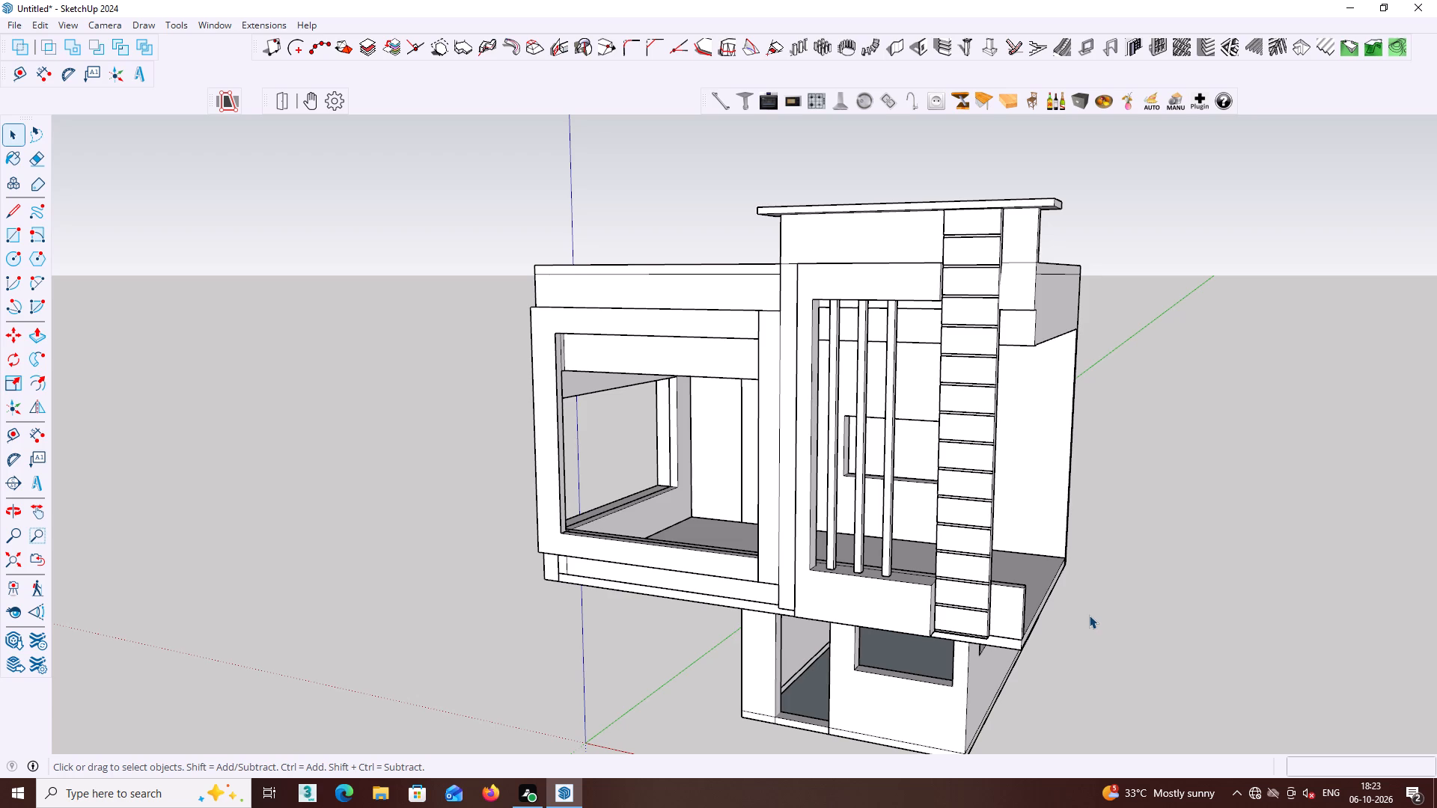
pyautogui.moveTo(1016, 230); pyautogui.dragTo(1008, 212, button='middle')
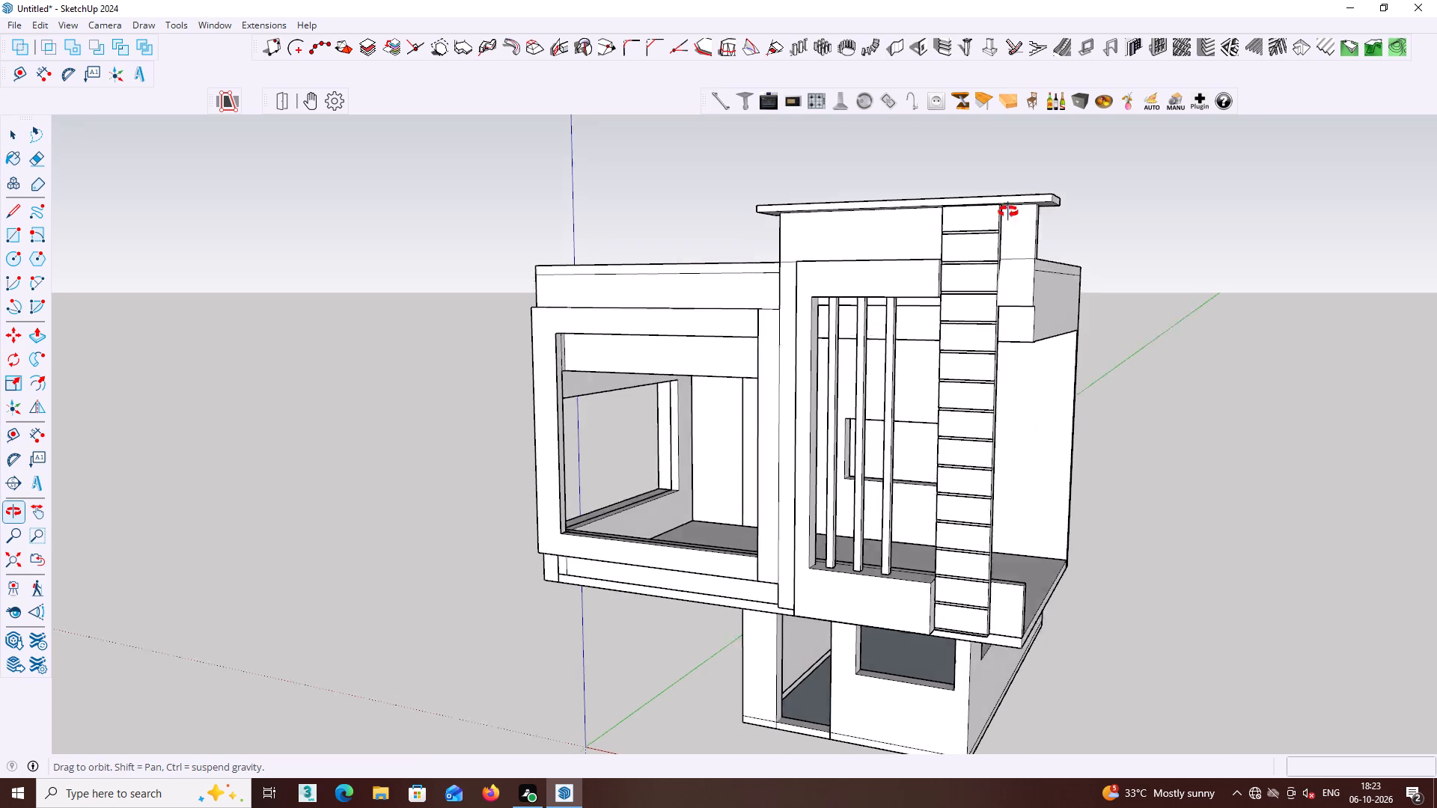
pyautogui.moveTo(1008, 212); pyautogui.dragTo(853, 266, button='middle')
pyautogui.scroll(3, 899, 287)
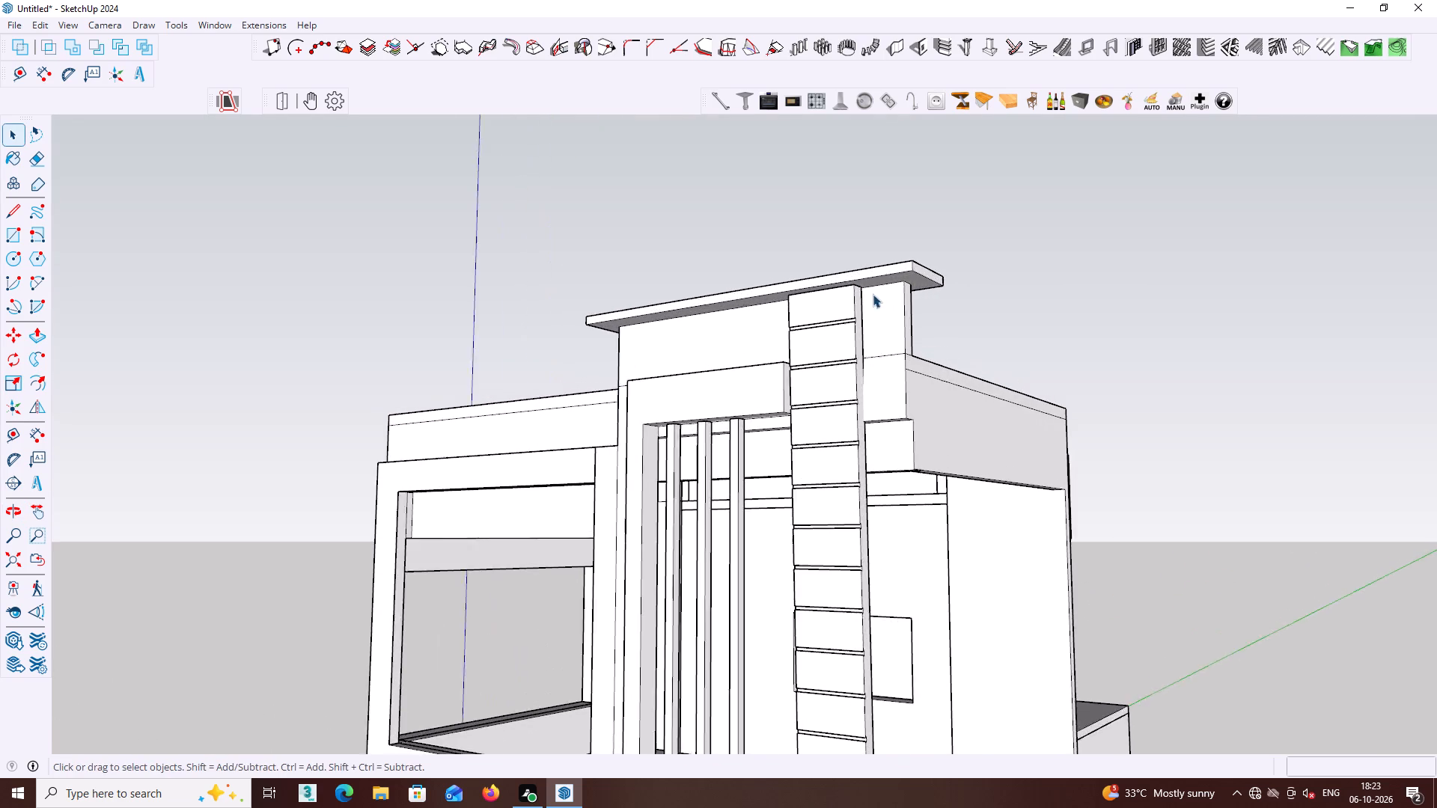
pyautogui.moveTo(873, 294); pyautogui.dragTo(802, 293, button='middle')
pyautogui.scroll(1, 811, 296)
pyautogui.moveTo(811, 292); pyautogui.dragTo(835, 330, button='middle')
pyautogui.moveTo(835, 437); pyautogui.dragTo(784, 405, button='middle')
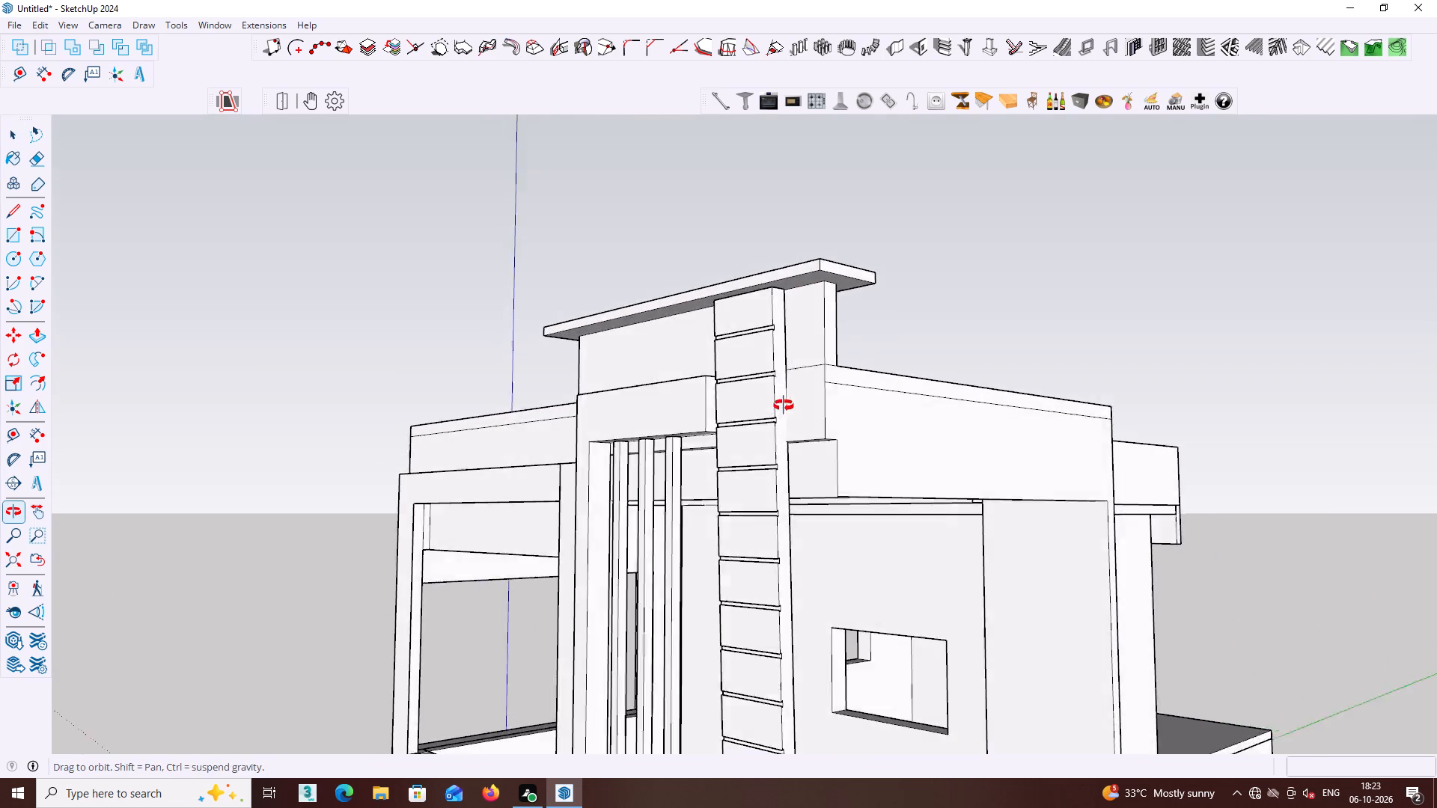
pyautogui.moveTo(784, 405); pyautogui.dragTo(738, 390, button='middle')
pyautogui.scroll(4, 732, 408)
pyautogui.click(721, 400)
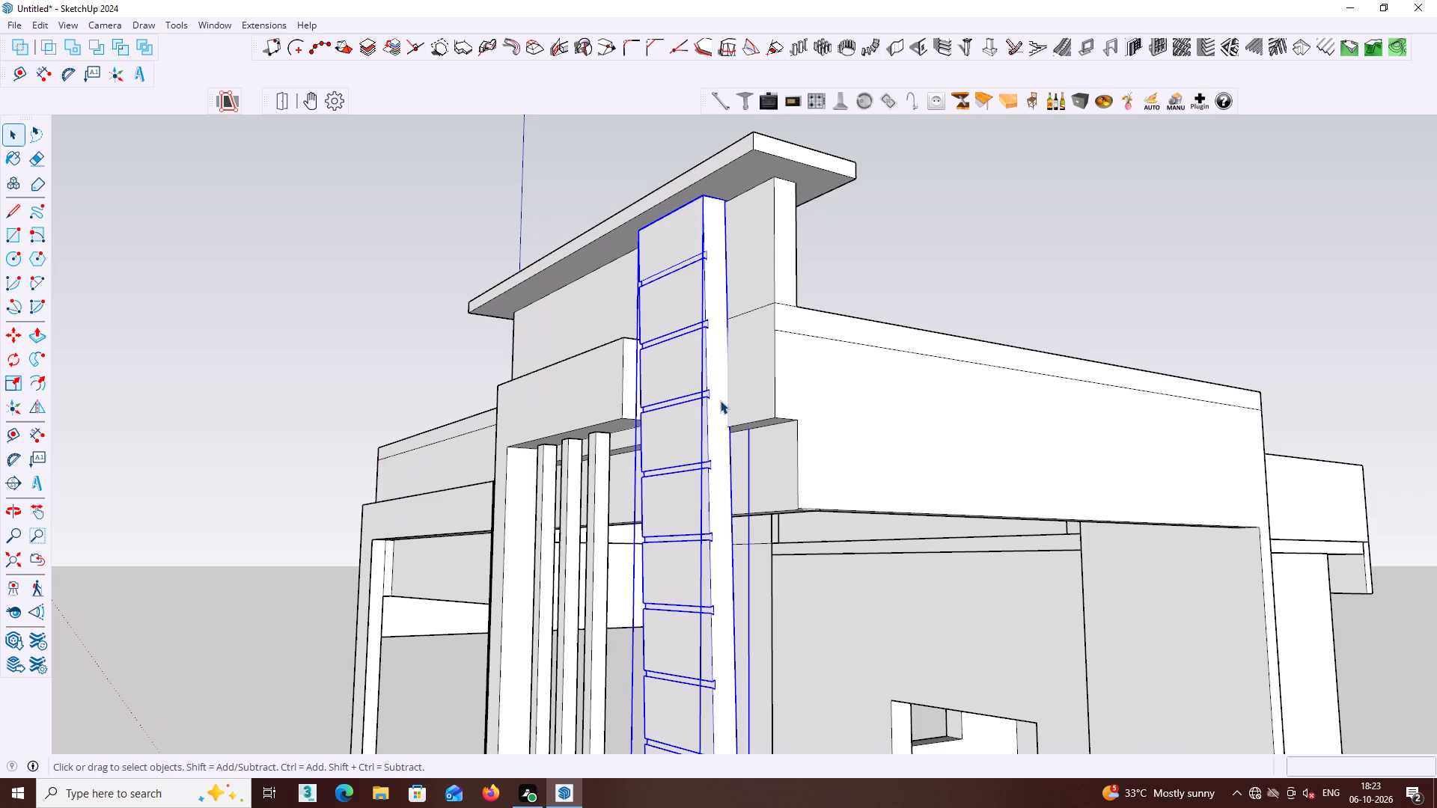
pyautogui.moveTo(751, 399); pyautogui.dragTo(792, 393, button='middle')
pyautogui.click(981, 244)
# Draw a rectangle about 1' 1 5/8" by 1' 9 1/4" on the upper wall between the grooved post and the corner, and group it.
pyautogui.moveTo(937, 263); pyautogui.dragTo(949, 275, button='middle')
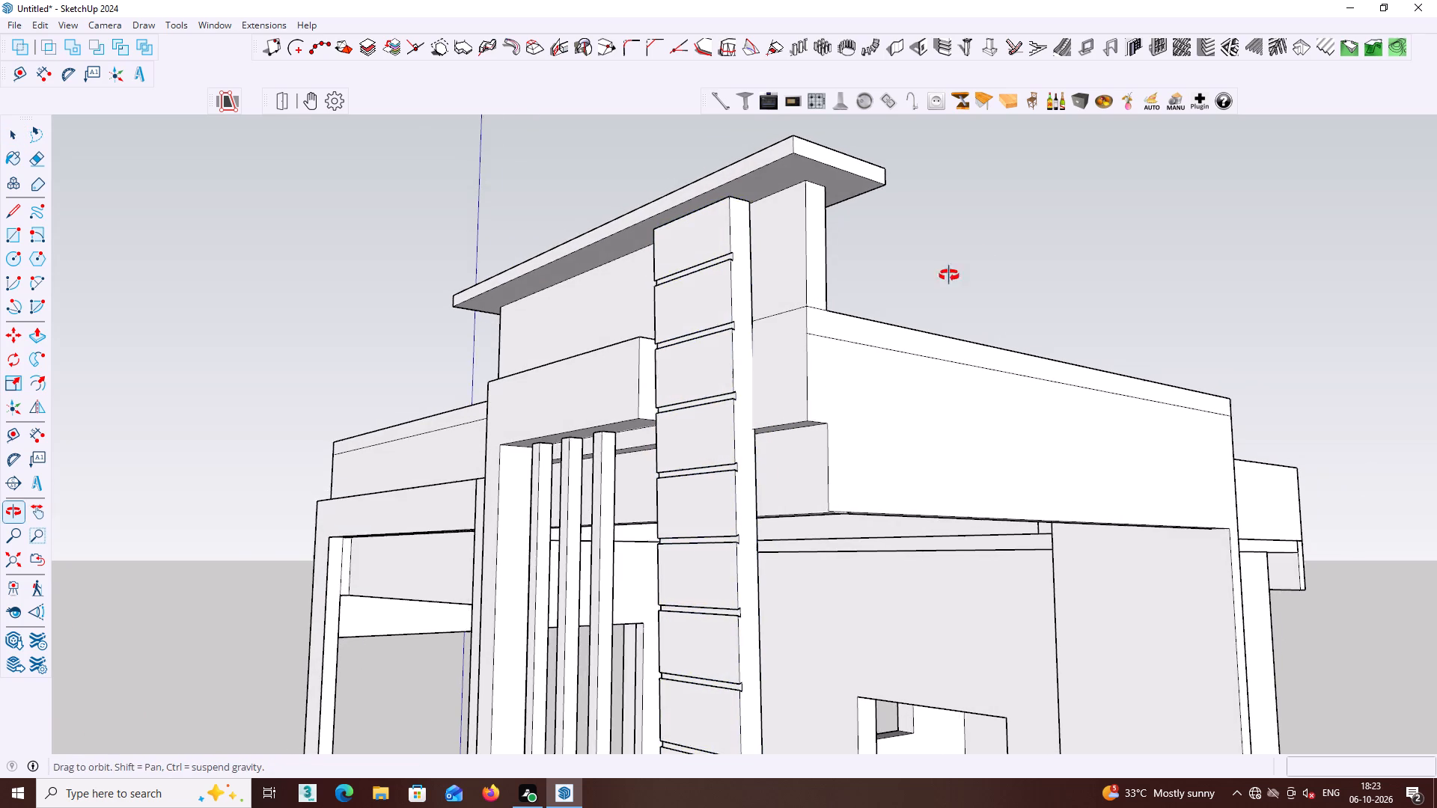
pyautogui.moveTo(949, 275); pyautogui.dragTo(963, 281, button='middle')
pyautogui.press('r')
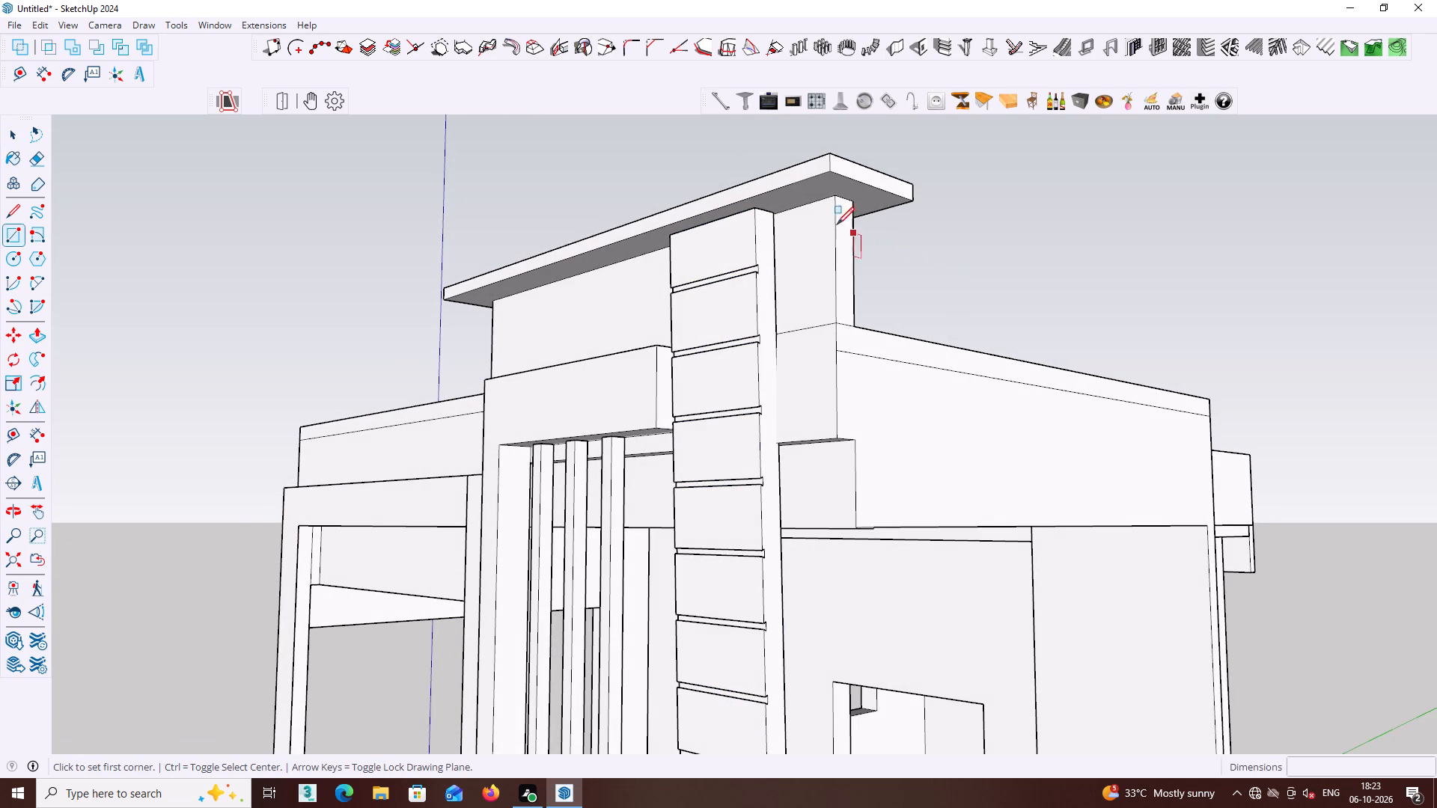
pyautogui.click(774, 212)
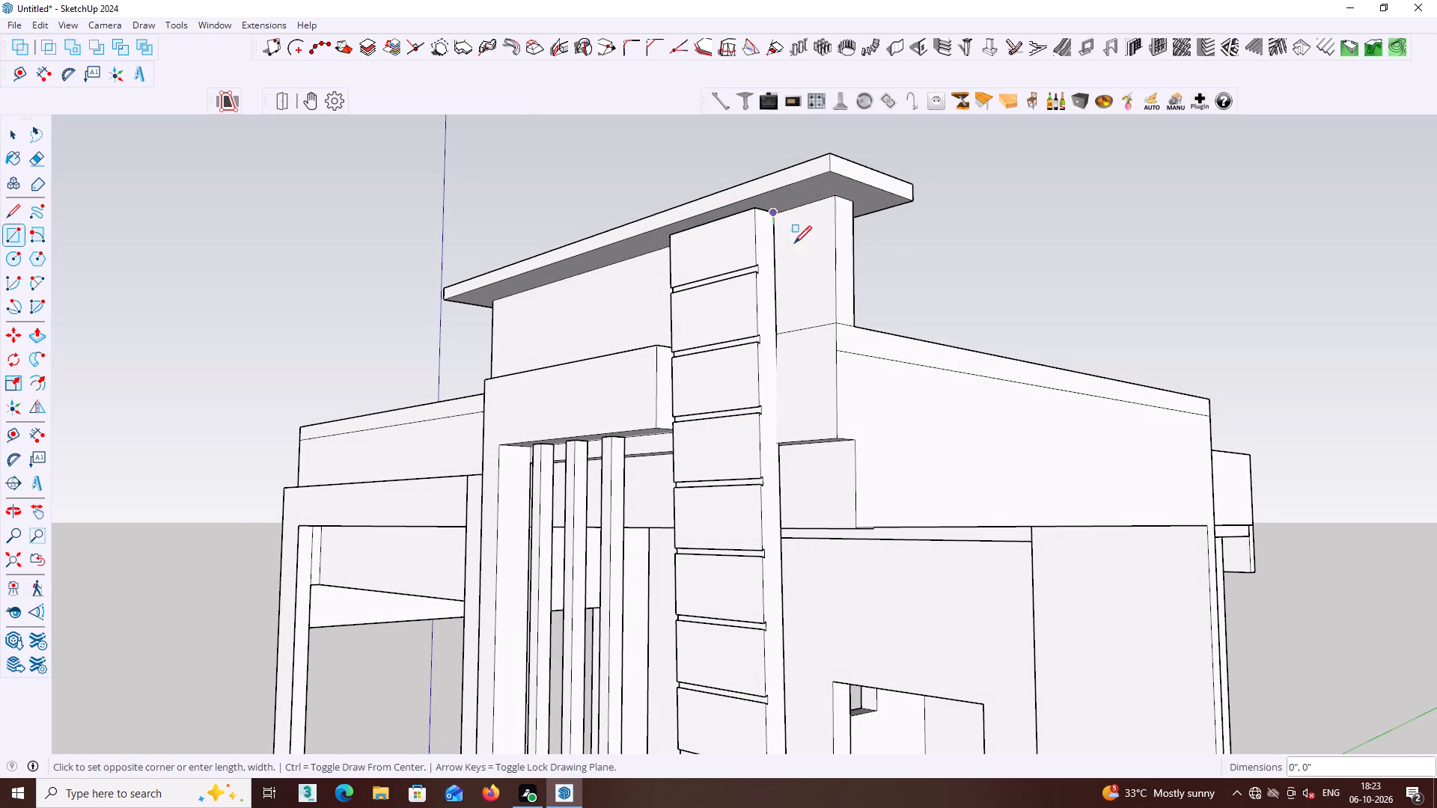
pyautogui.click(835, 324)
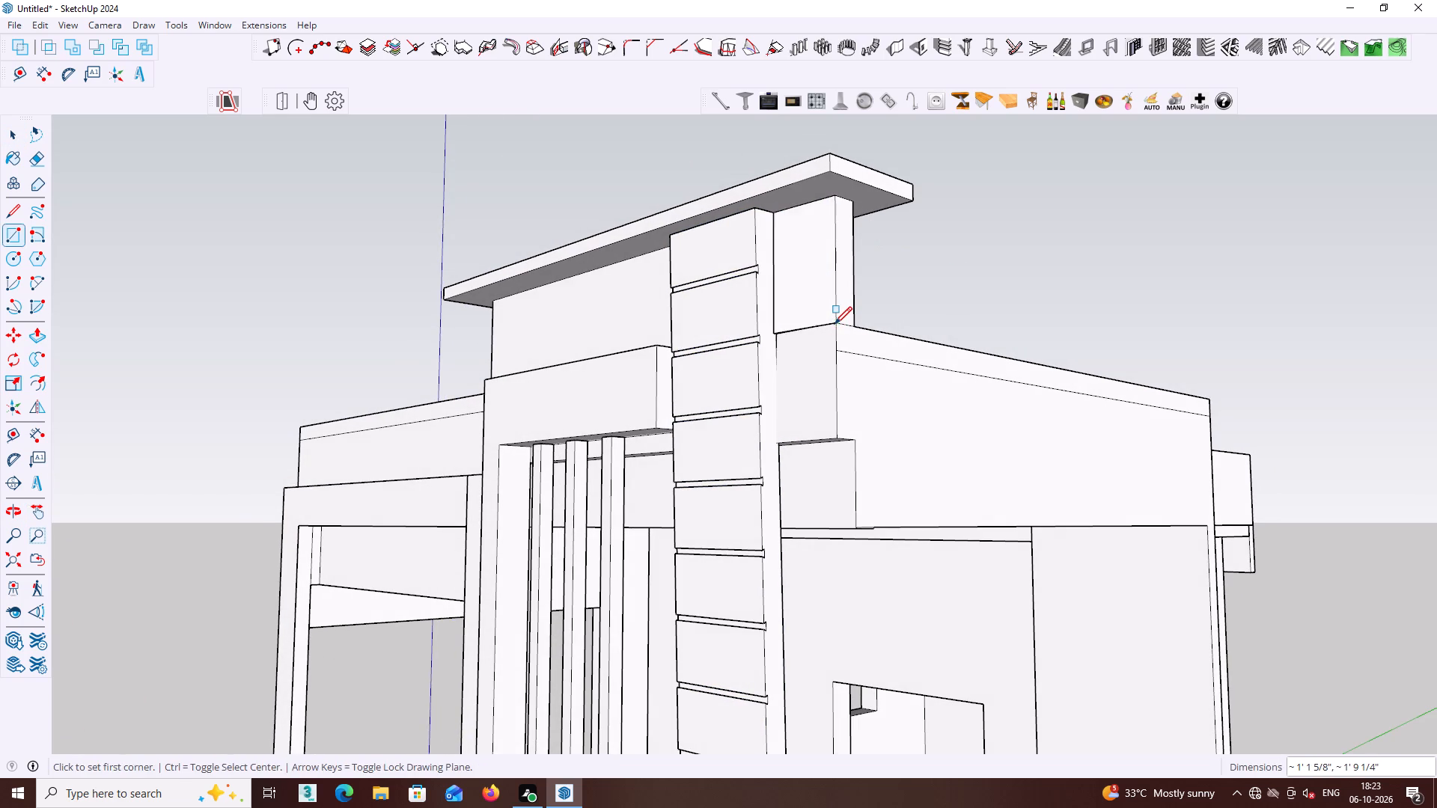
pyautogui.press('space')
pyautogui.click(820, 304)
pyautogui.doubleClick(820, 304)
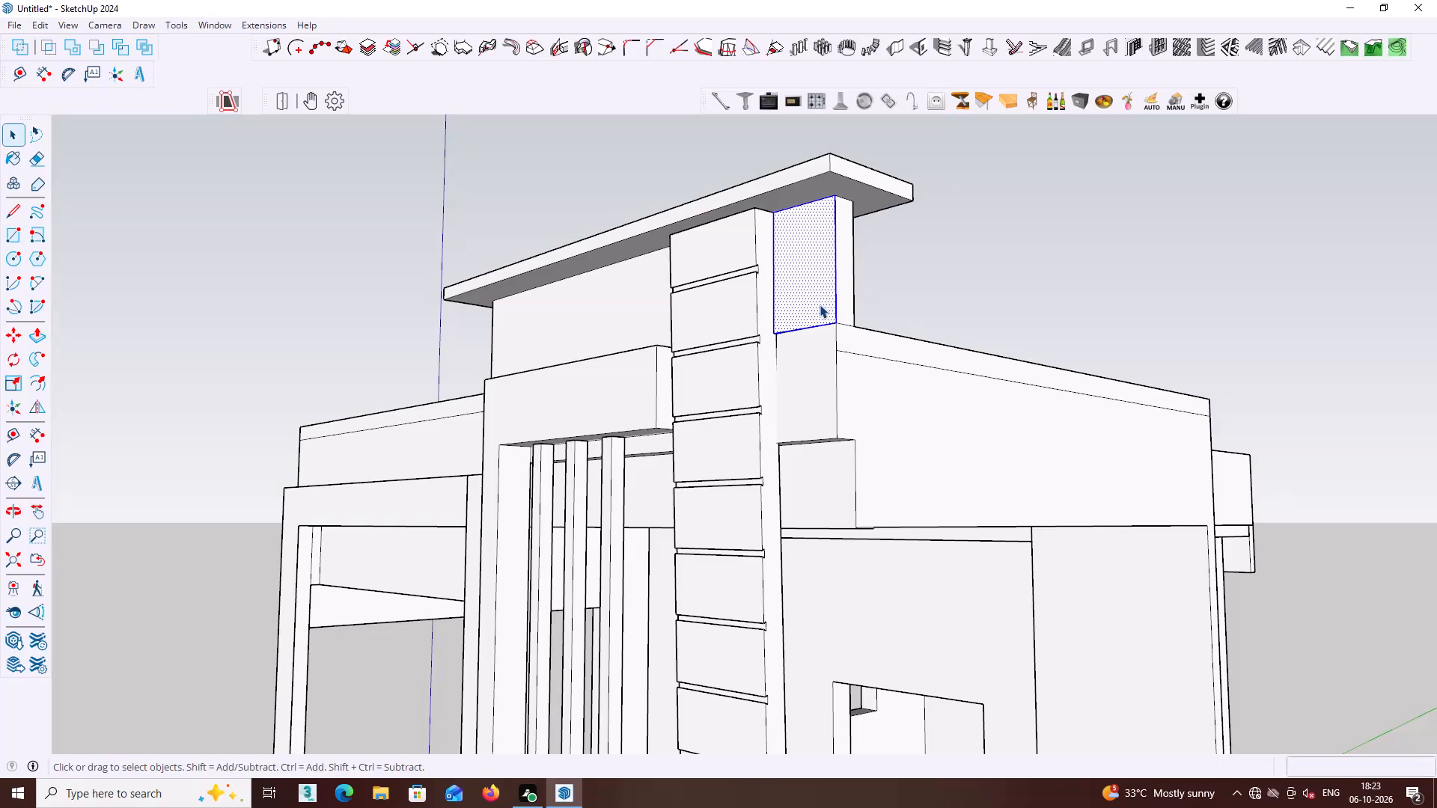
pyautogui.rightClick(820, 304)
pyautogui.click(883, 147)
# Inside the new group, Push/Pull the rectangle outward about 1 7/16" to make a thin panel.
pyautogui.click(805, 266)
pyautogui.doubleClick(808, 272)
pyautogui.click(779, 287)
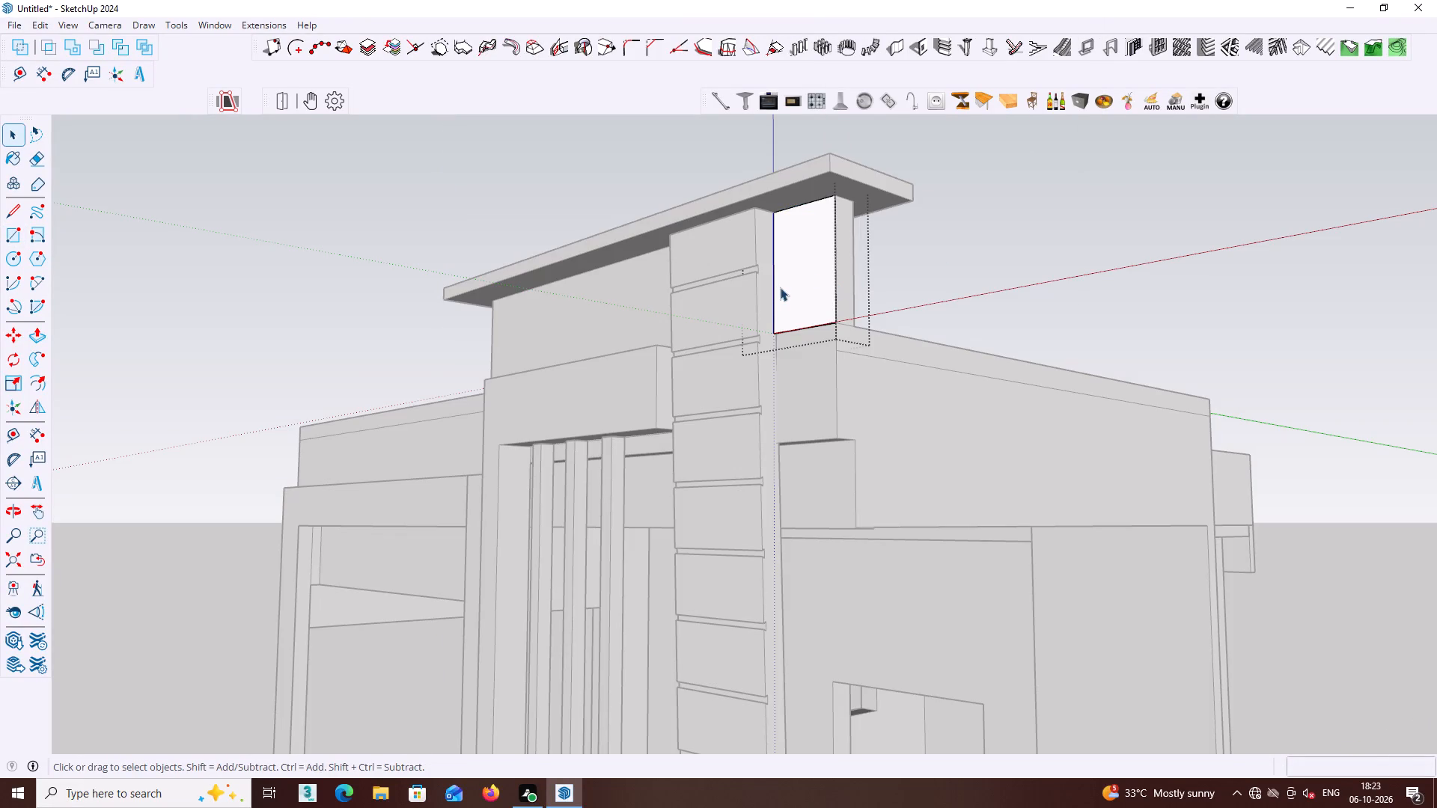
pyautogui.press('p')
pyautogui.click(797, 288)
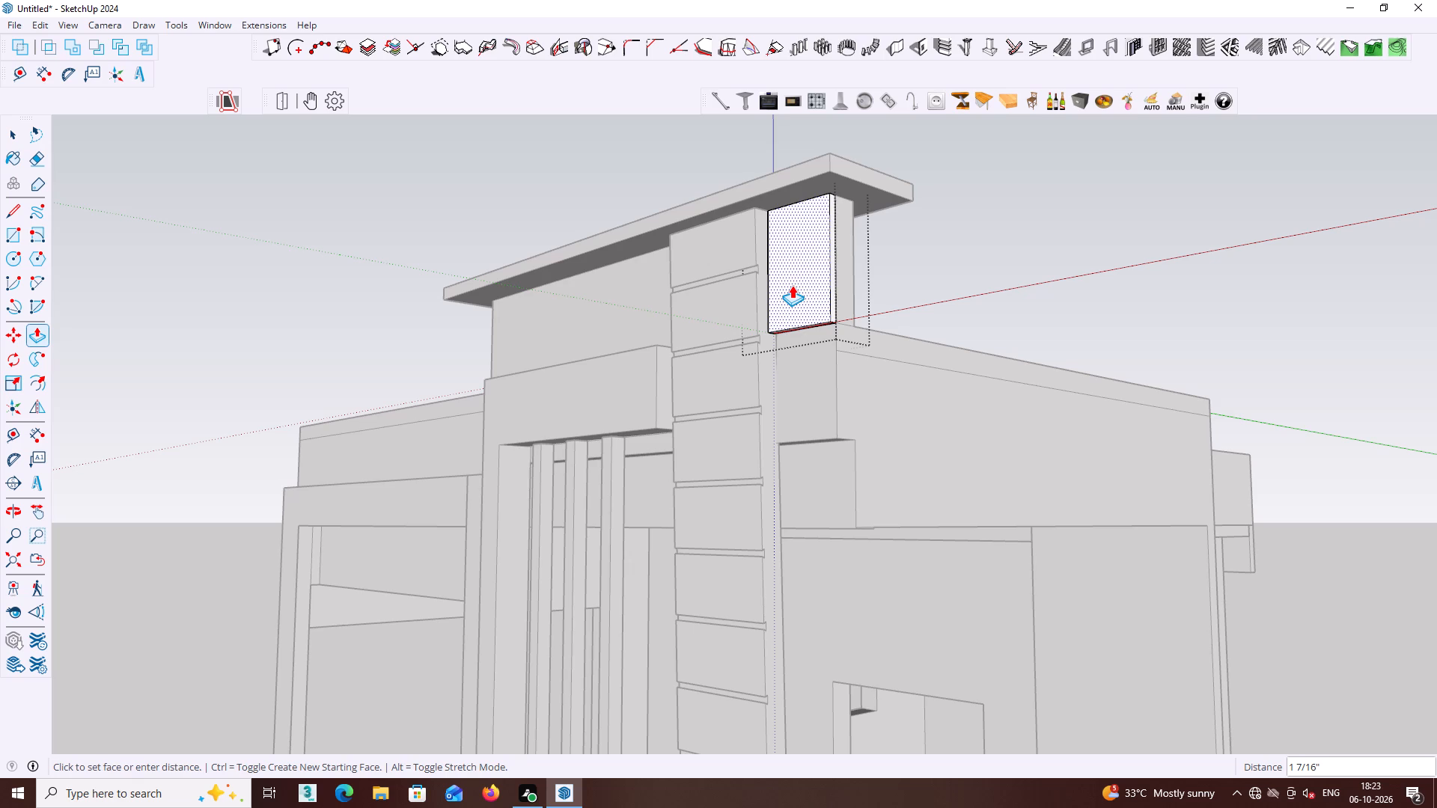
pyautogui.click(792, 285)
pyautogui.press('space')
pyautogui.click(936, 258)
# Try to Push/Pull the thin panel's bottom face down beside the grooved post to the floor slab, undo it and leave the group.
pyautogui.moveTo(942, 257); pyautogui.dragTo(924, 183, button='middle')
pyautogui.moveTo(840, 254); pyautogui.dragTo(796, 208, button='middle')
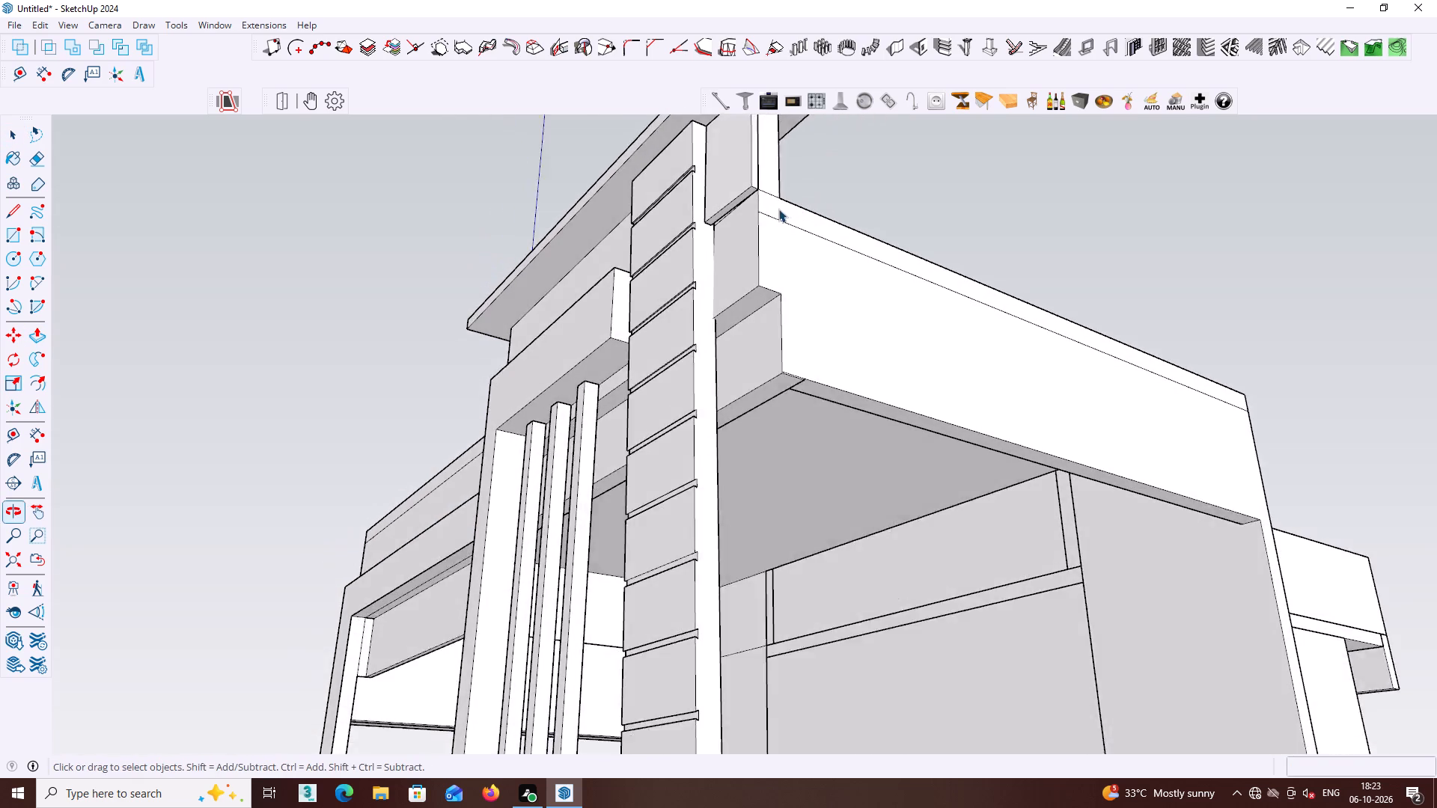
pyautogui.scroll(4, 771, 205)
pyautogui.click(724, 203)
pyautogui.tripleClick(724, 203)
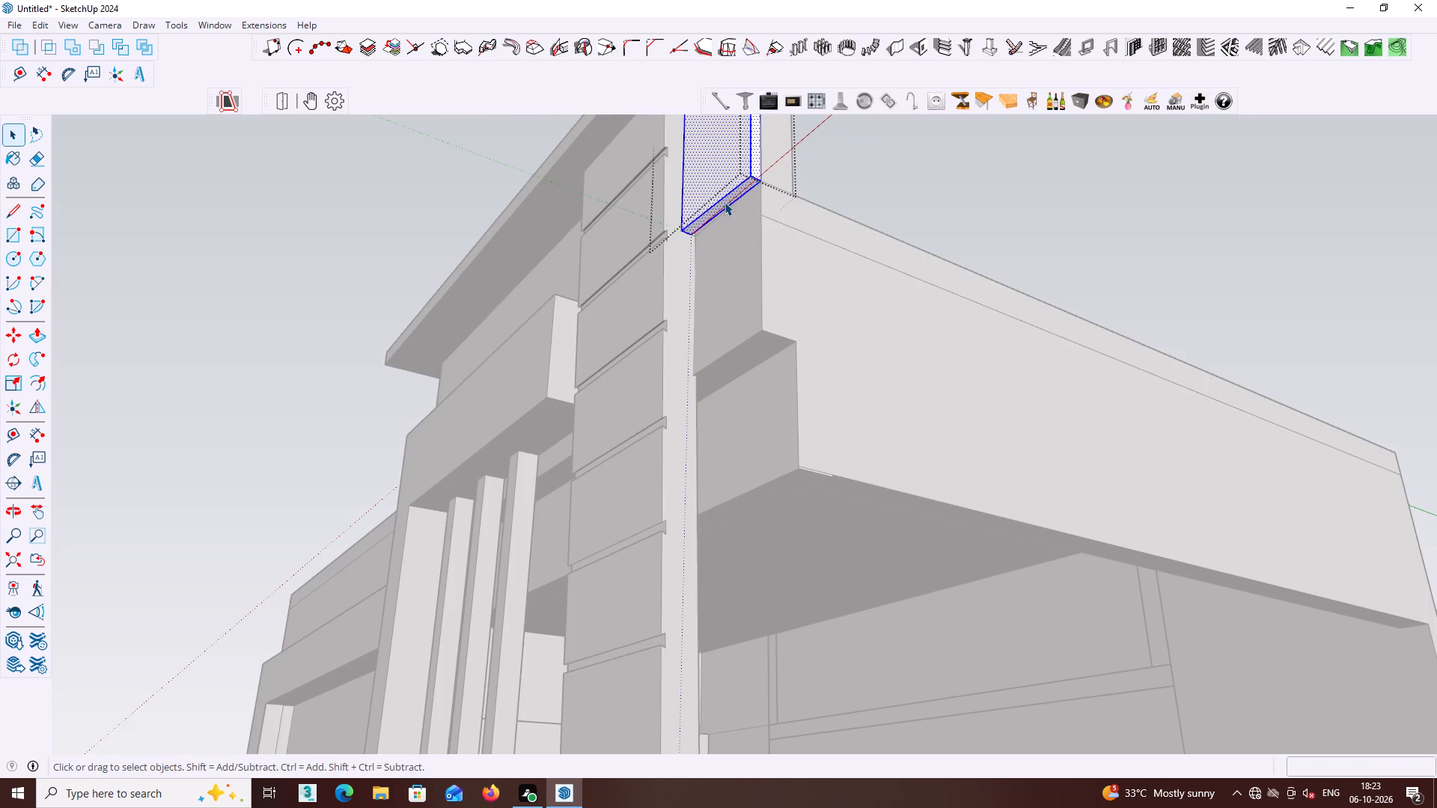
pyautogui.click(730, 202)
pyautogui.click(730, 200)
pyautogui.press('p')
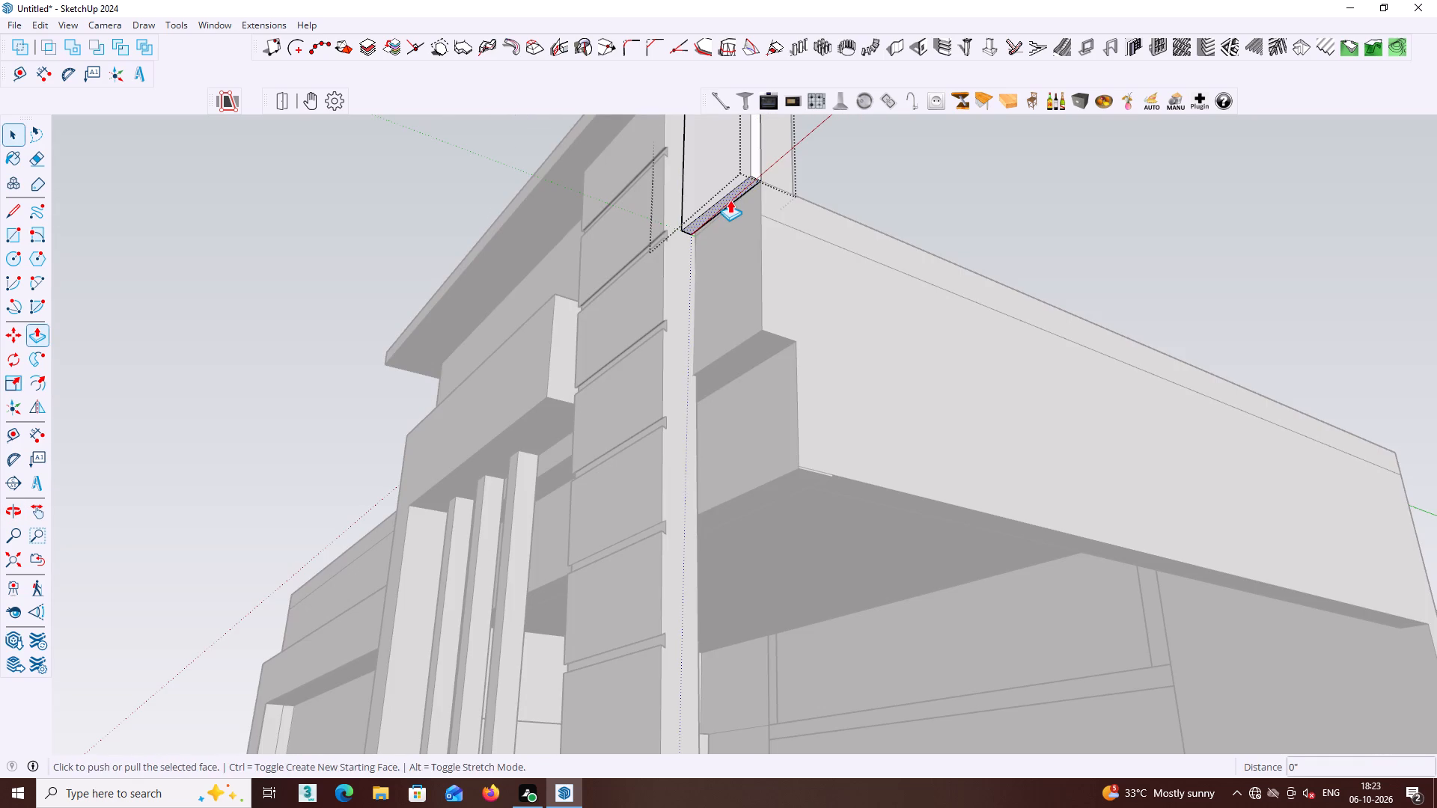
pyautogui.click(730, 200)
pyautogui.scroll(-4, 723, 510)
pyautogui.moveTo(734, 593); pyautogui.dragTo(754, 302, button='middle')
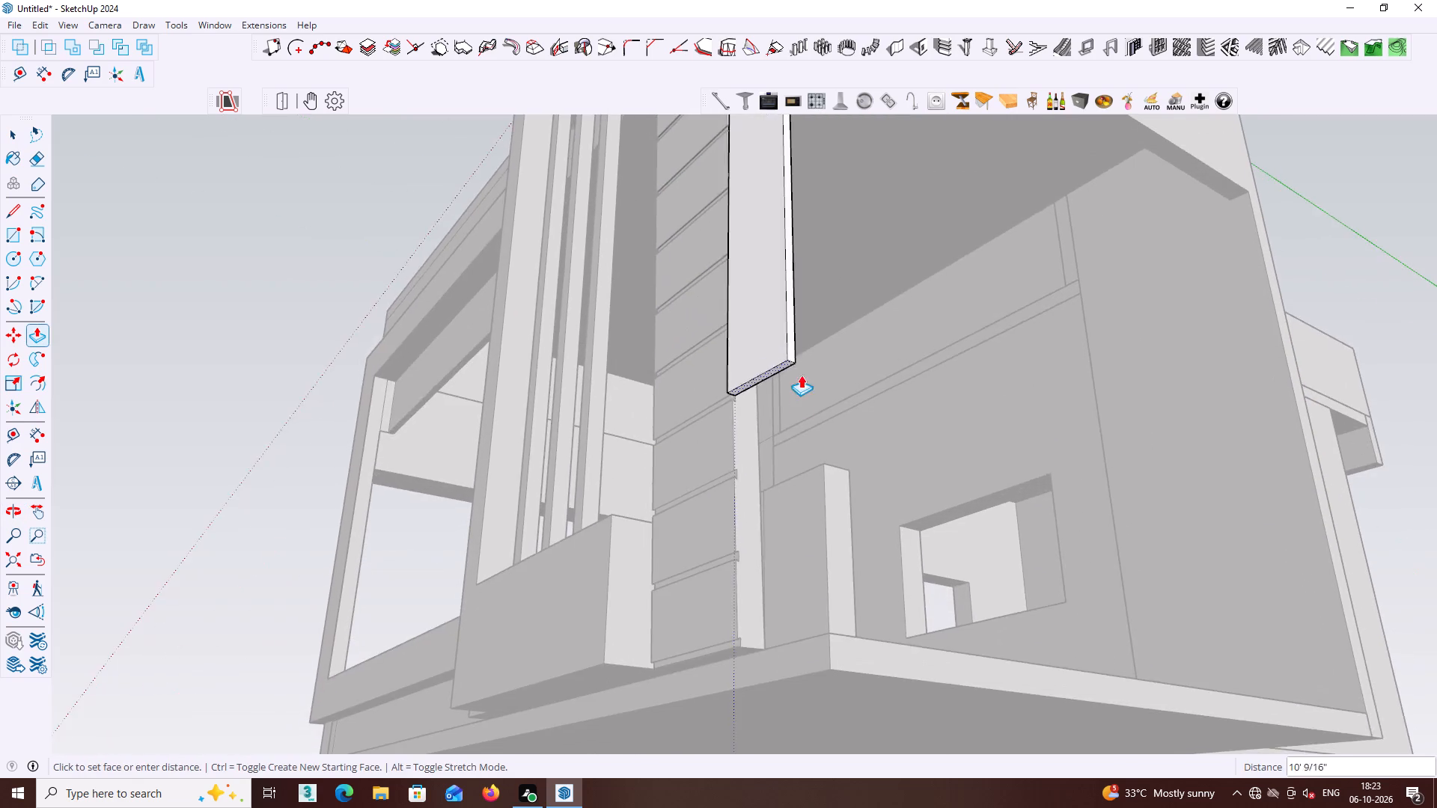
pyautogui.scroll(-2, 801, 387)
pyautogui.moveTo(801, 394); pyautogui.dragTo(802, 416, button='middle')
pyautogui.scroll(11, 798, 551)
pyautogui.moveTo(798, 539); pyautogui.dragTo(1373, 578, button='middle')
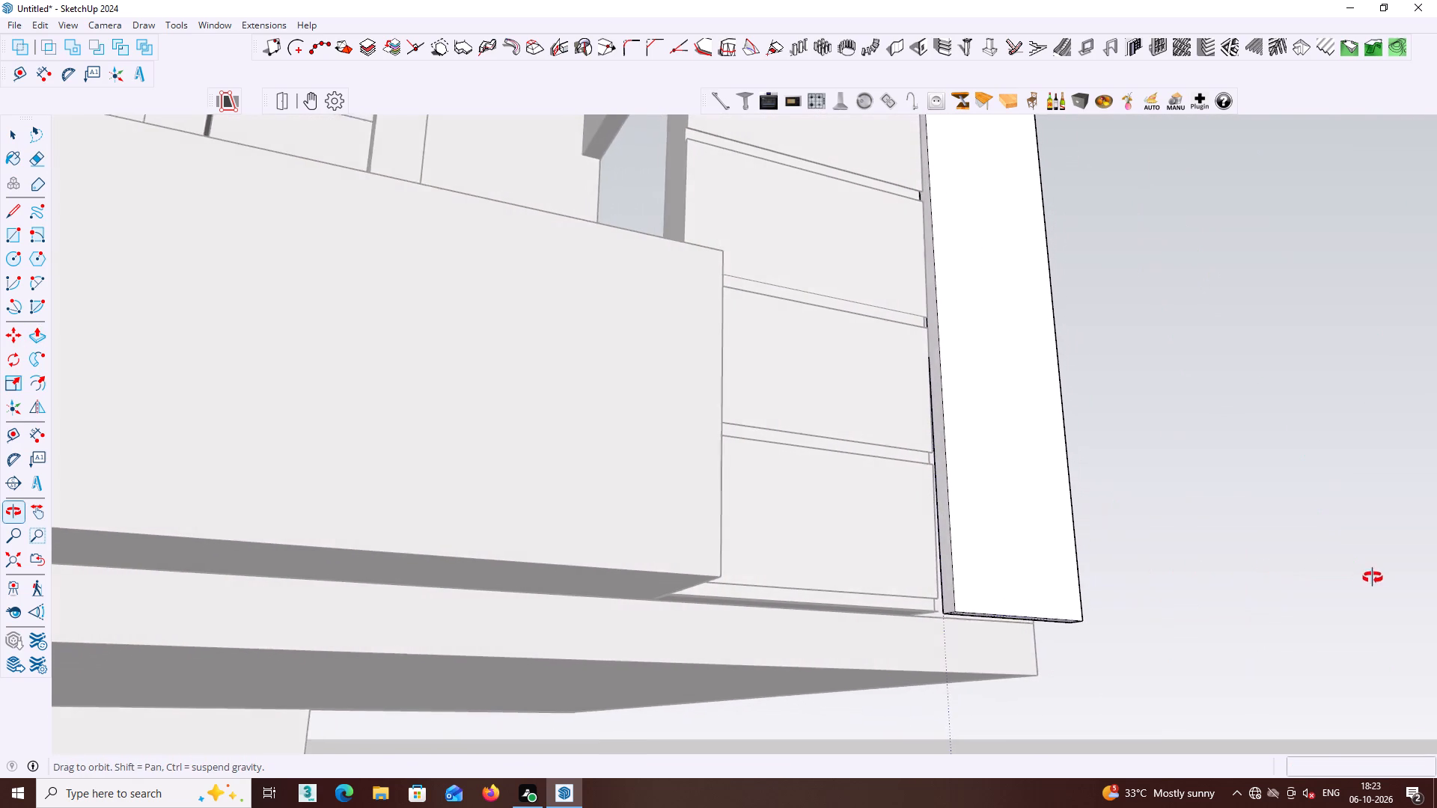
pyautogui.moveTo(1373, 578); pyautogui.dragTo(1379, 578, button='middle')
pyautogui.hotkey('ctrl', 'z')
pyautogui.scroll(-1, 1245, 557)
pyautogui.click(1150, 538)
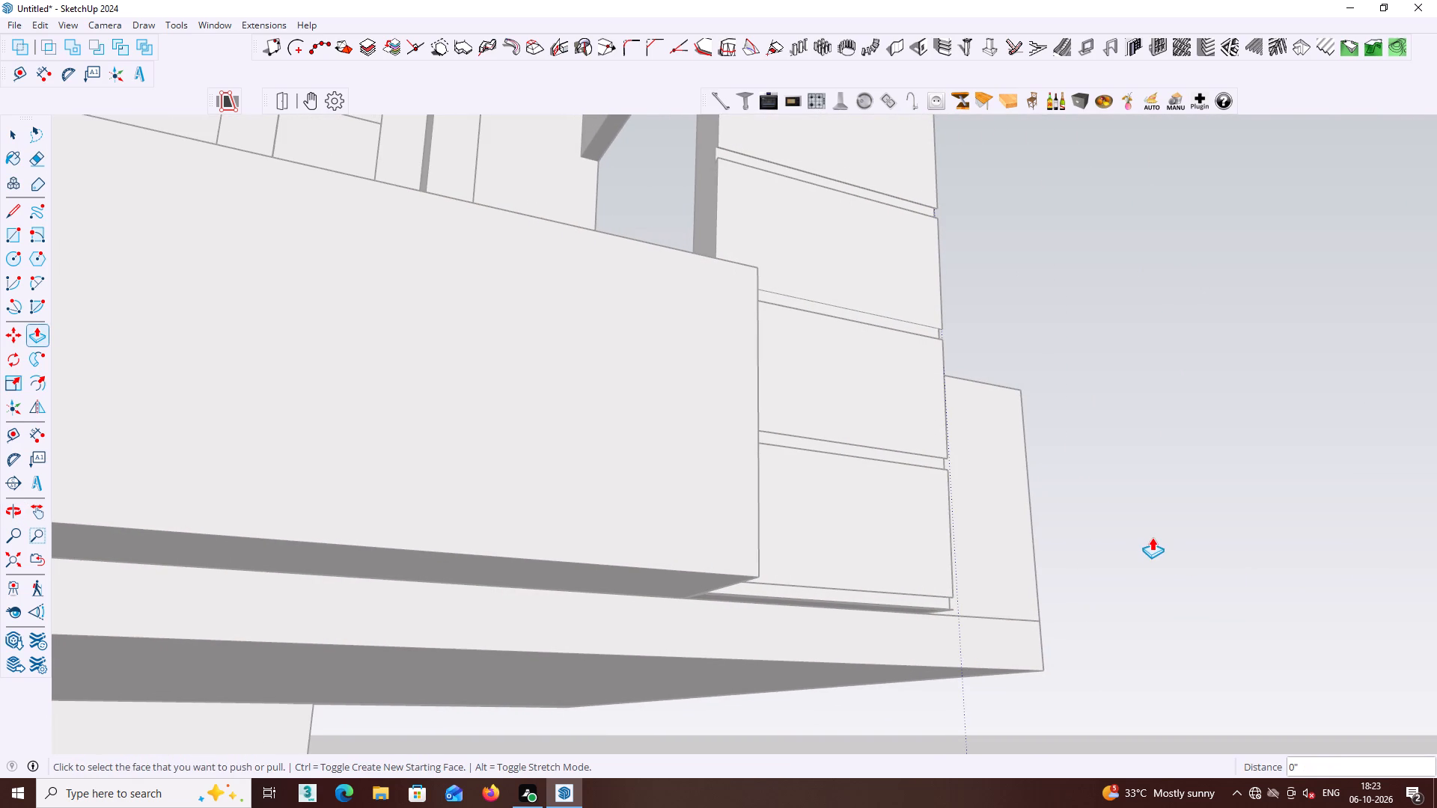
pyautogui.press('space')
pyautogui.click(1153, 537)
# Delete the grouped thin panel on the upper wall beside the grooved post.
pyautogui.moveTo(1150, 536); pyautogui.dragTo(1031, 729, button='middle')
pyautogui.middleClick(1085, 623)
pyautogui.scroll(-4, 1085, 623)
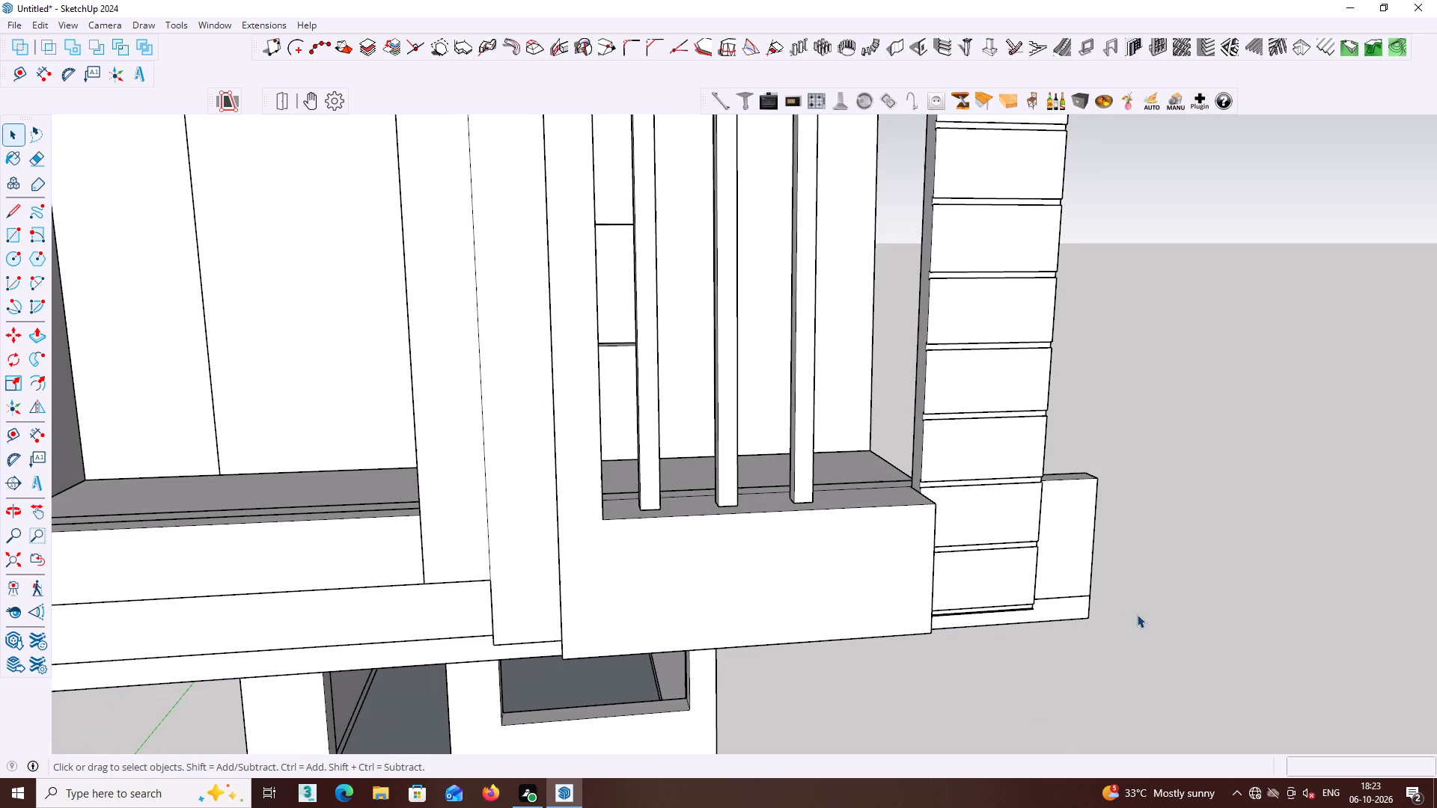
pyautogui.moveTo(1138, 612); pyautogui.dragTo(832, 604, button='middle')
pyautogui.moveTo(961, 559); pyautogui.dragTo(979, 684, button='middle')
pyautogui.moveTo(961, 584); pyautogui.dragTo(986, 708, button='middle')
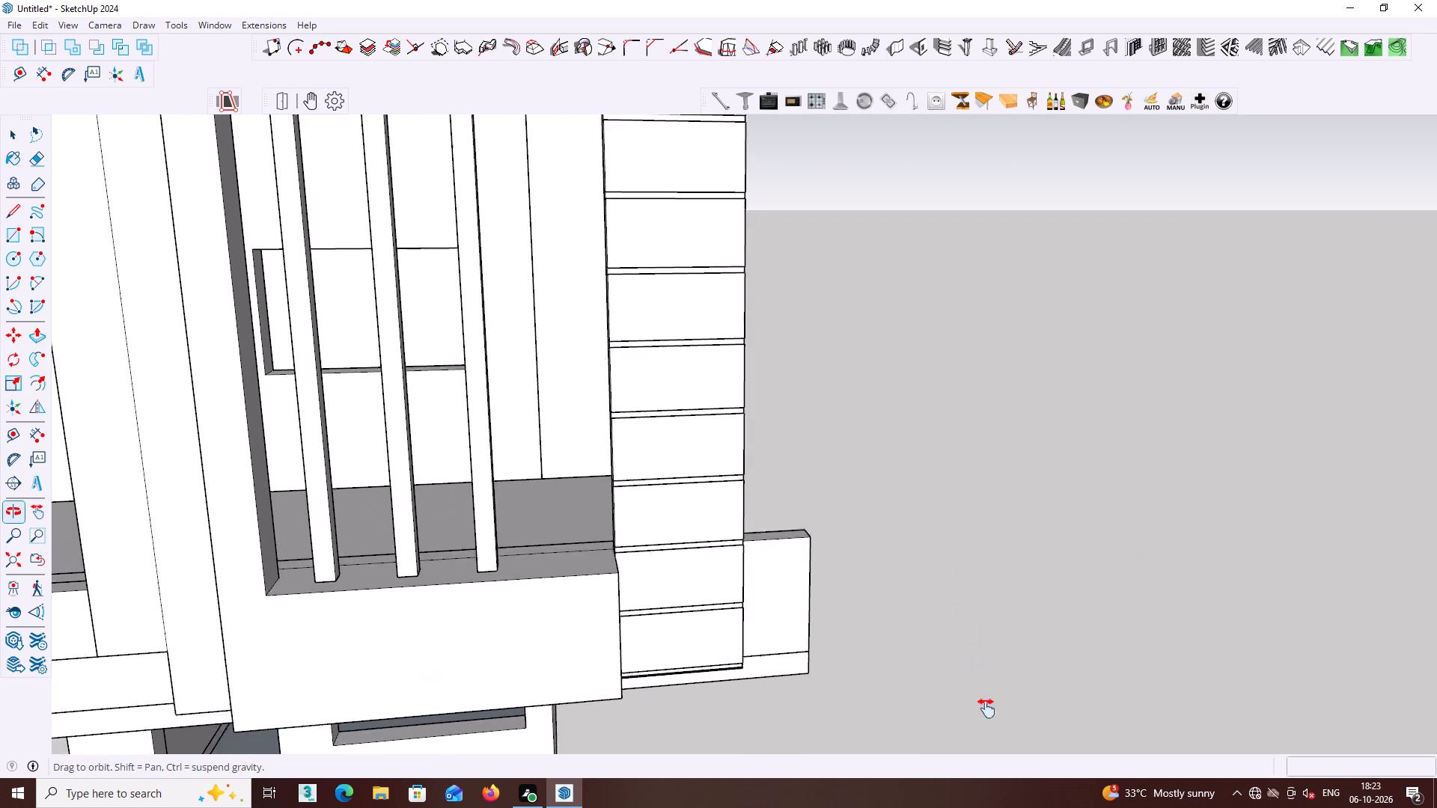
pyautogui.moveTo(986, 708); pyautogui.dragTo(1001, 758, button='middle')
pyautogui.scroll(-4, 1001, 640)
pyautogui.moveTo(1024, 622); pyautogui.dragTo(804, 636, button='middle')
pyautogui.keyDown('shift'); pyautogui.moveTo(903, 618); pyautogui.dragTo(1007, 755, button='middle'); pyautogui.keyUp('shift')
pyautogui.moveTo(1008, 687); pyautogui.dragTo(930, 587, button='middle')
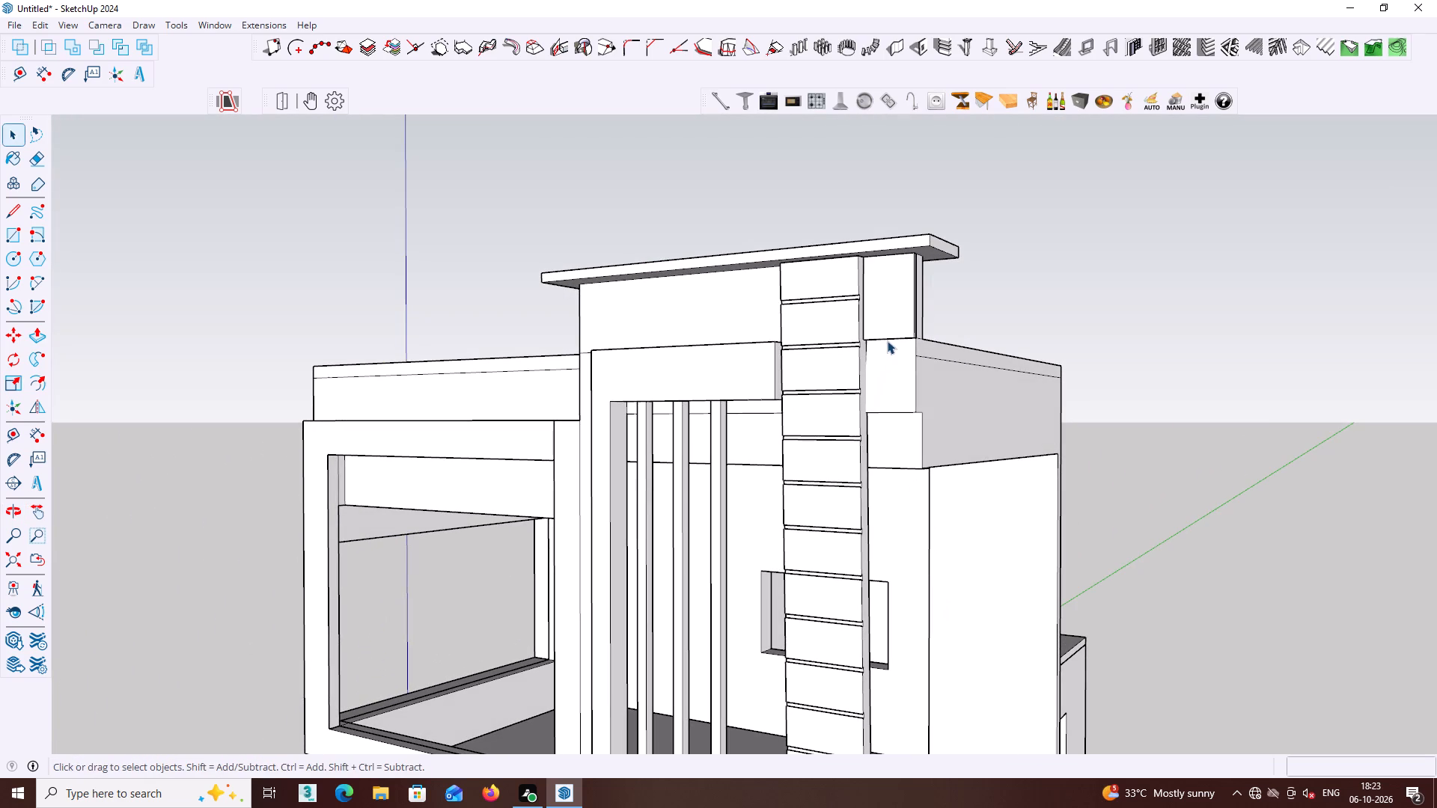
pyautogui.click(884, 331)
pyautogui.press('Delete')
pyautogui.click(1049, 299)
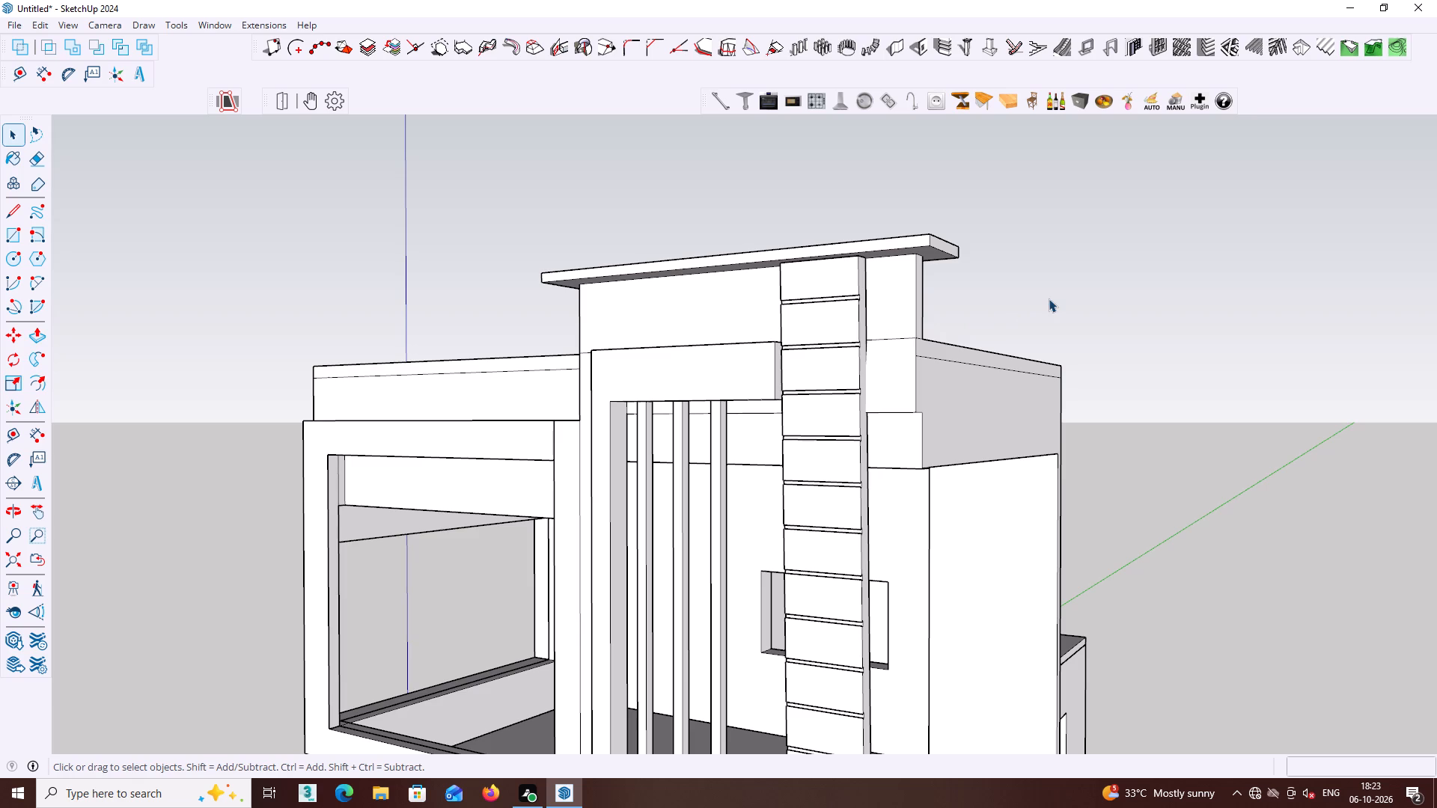
# Erase the seam edge between the upper wall face and the roof band beside the grooved post.
pyautogui.moveTo(1026, 299); pyautogui.dragTo(974, 298, button='middle')
pyautogui.scroll(1, 835, 379)
pyautogui.moveTo(837, 380); pyautogui.dragTo(900, 496, button='middle')
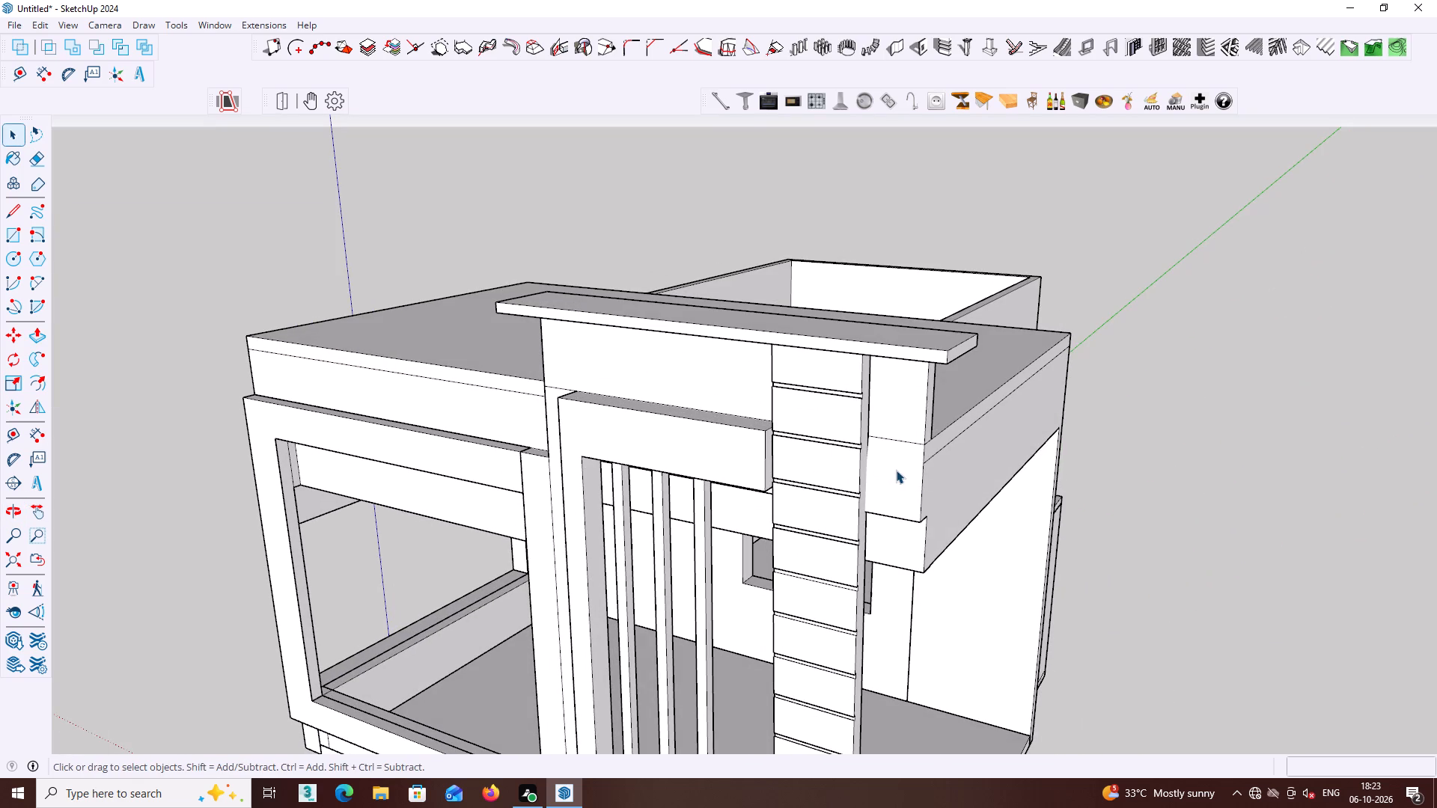
pyautogui.press('e')
pyautogui.click(904, 442)
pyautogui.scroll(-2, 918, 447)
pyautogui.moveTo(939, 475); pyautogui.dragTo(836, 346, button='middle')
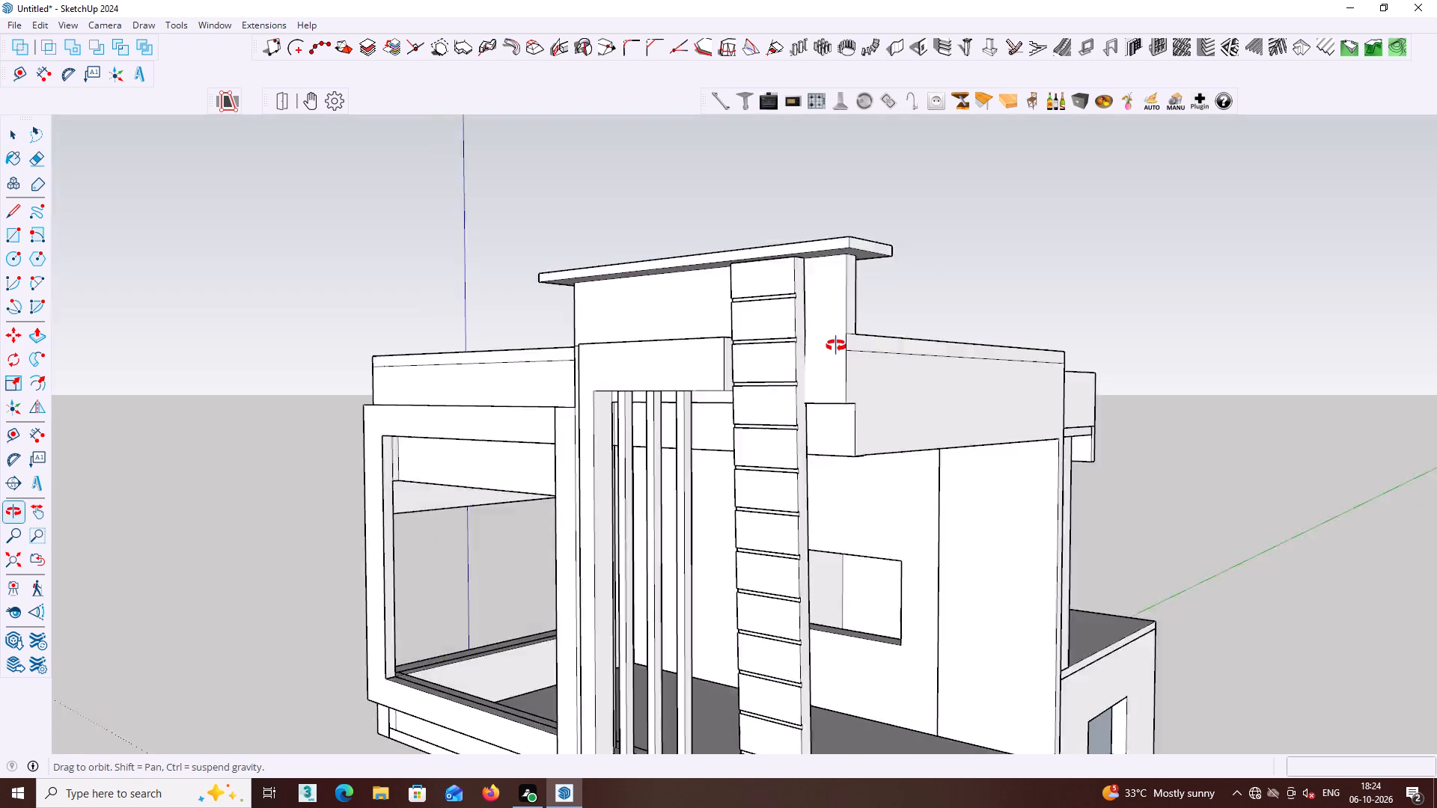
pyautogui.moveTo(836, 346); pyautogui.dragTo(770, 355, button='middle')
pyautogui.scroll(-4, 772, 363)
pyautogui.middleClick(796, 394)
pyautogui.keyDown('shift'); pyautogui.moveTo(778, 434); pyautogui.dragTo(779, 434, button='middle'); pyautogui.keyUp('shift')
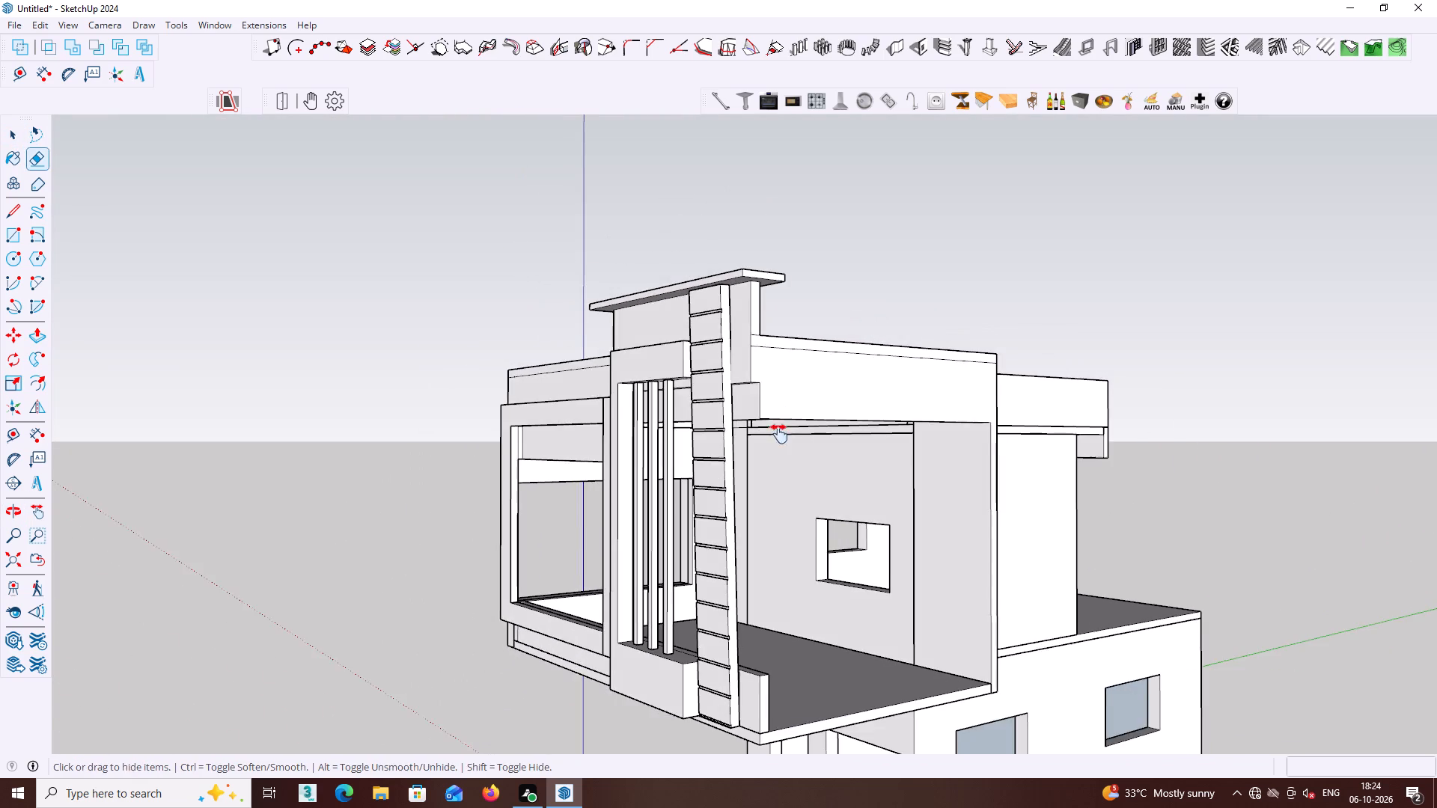
# Examine the open side of the upper storey beside the grooved post from several angles.
pyautogui.keyDown('shift'); pyautogui.moveTo(779, 434); pyautogui.dragTo(848, 331, button='middle'); pyautogui.keyUp('shift')
pyautogui.moveTo(841, 444); pyautogui.dragTo(1001, 498, button='middle')
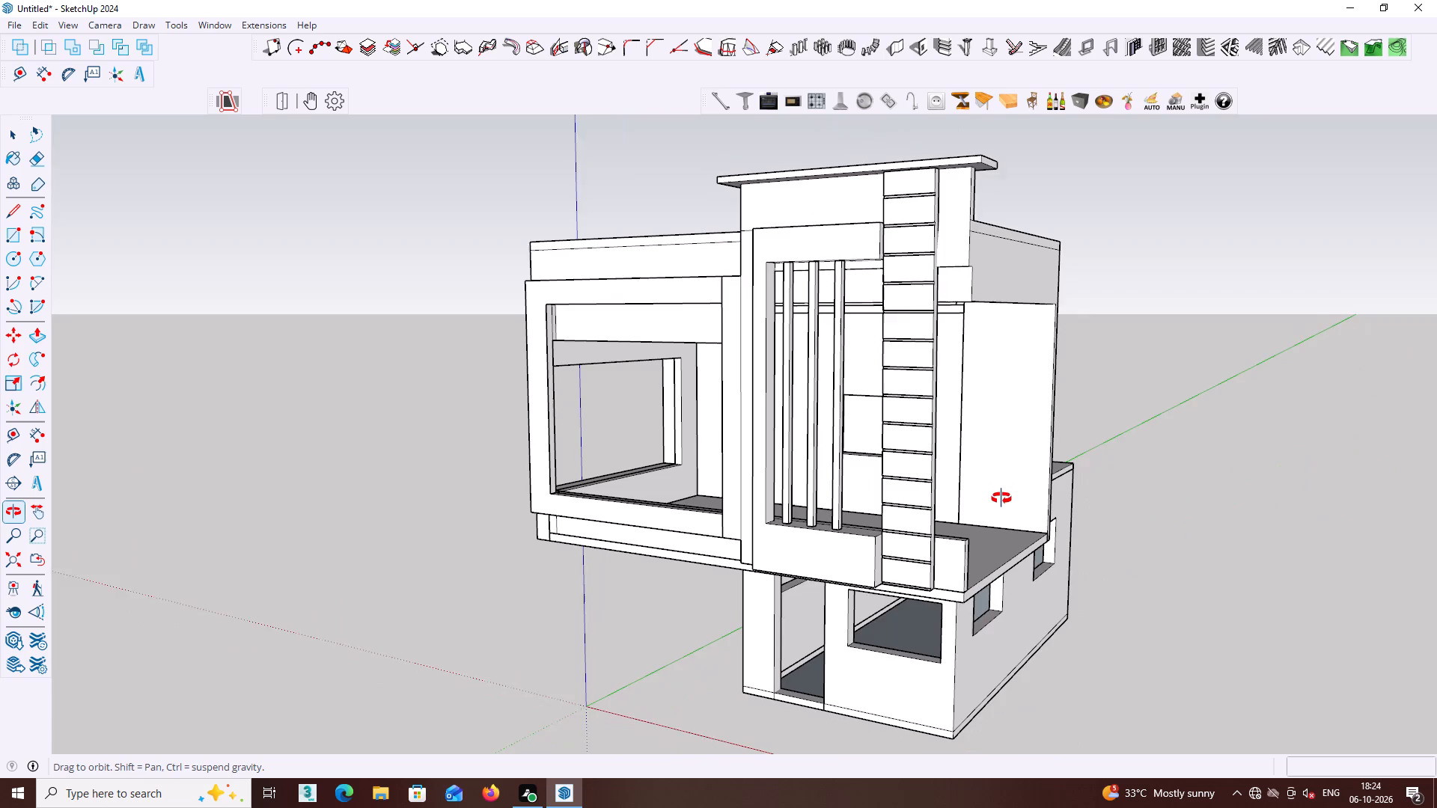
pyautogui.moveTo(1001, 498); pyautogui.dragTo(1001, 507, button='middle')
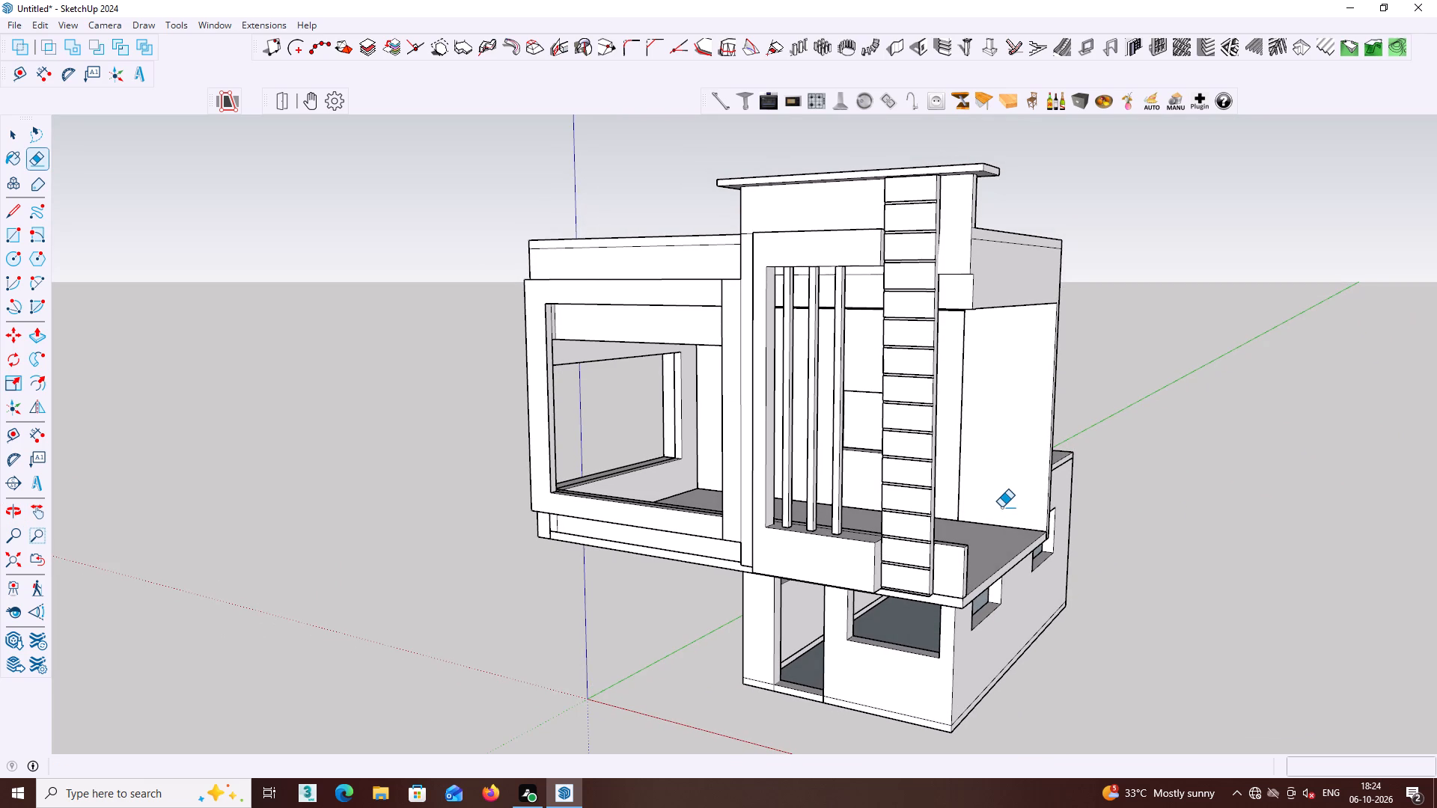
pyautogui.moveTo(1001, 507); pyautogui.dragTo(1090, 515, button='middle')
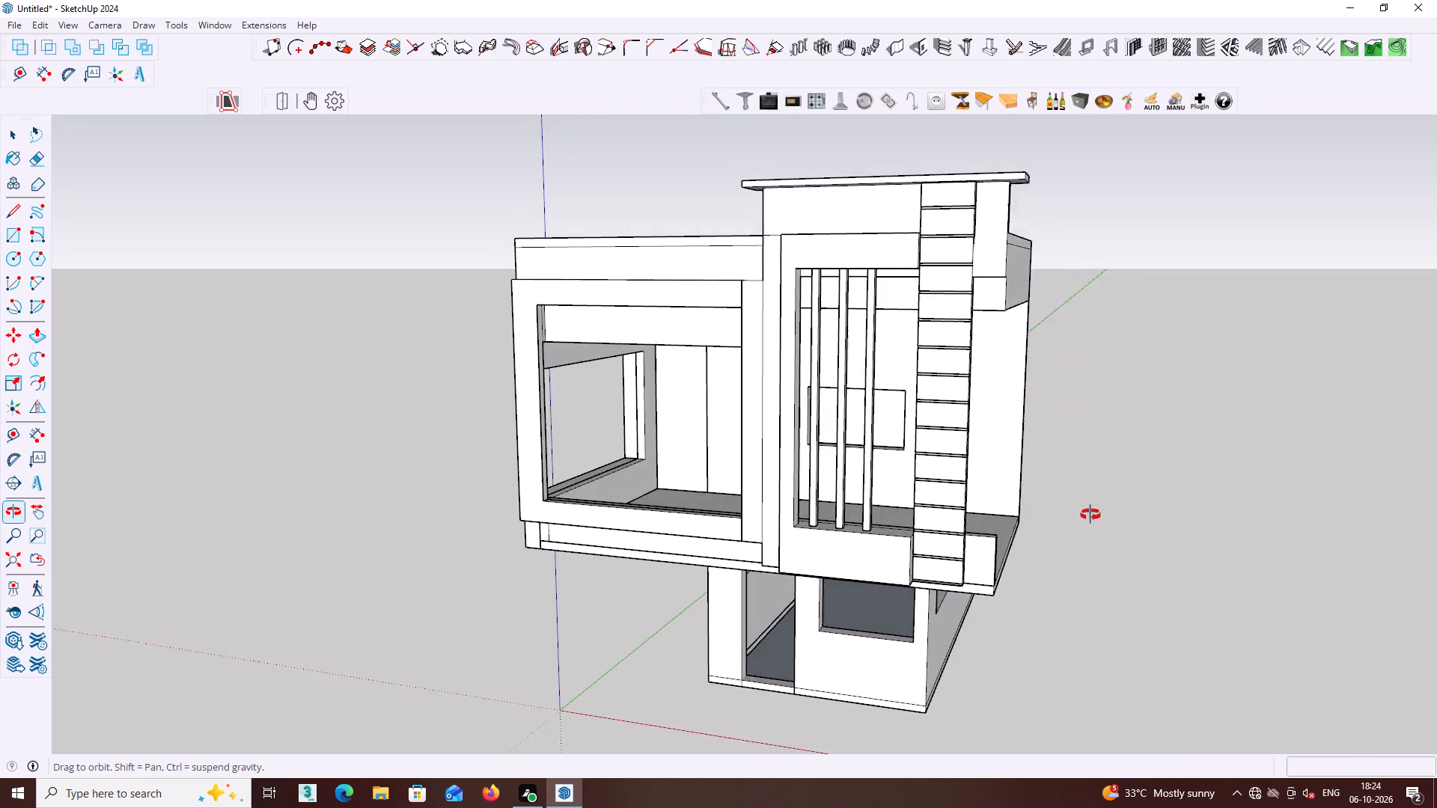
pyautogui.moveTo(1090, 515); pyautogui.dragTo(898, 513, button='middle')
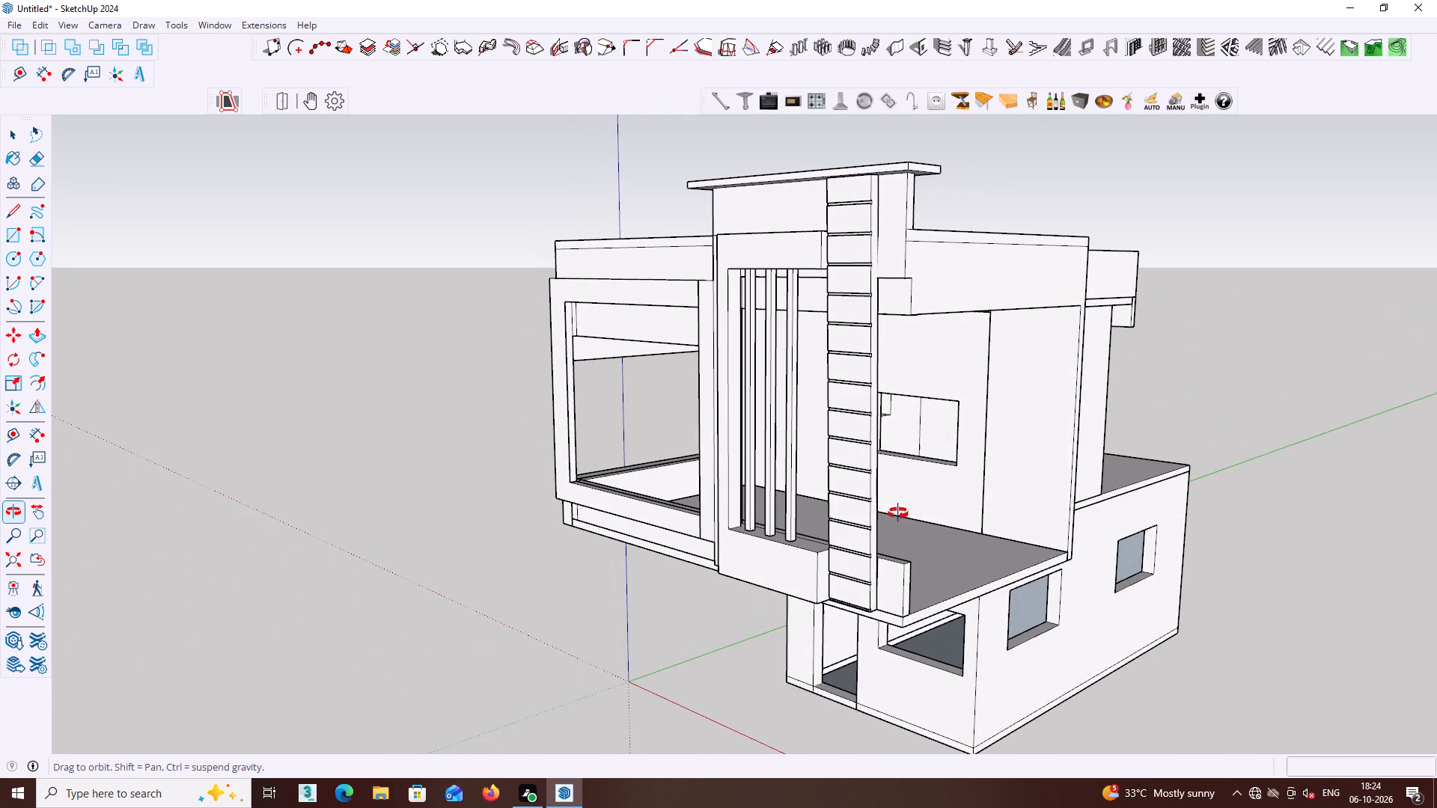
pyautogui.moveTo(898, 513); pyautogui.dragTo(844, 509, button='middle')
pyautogui.moveTo(927, 533); pyautogui.dragTo(859, 480, button='middle')
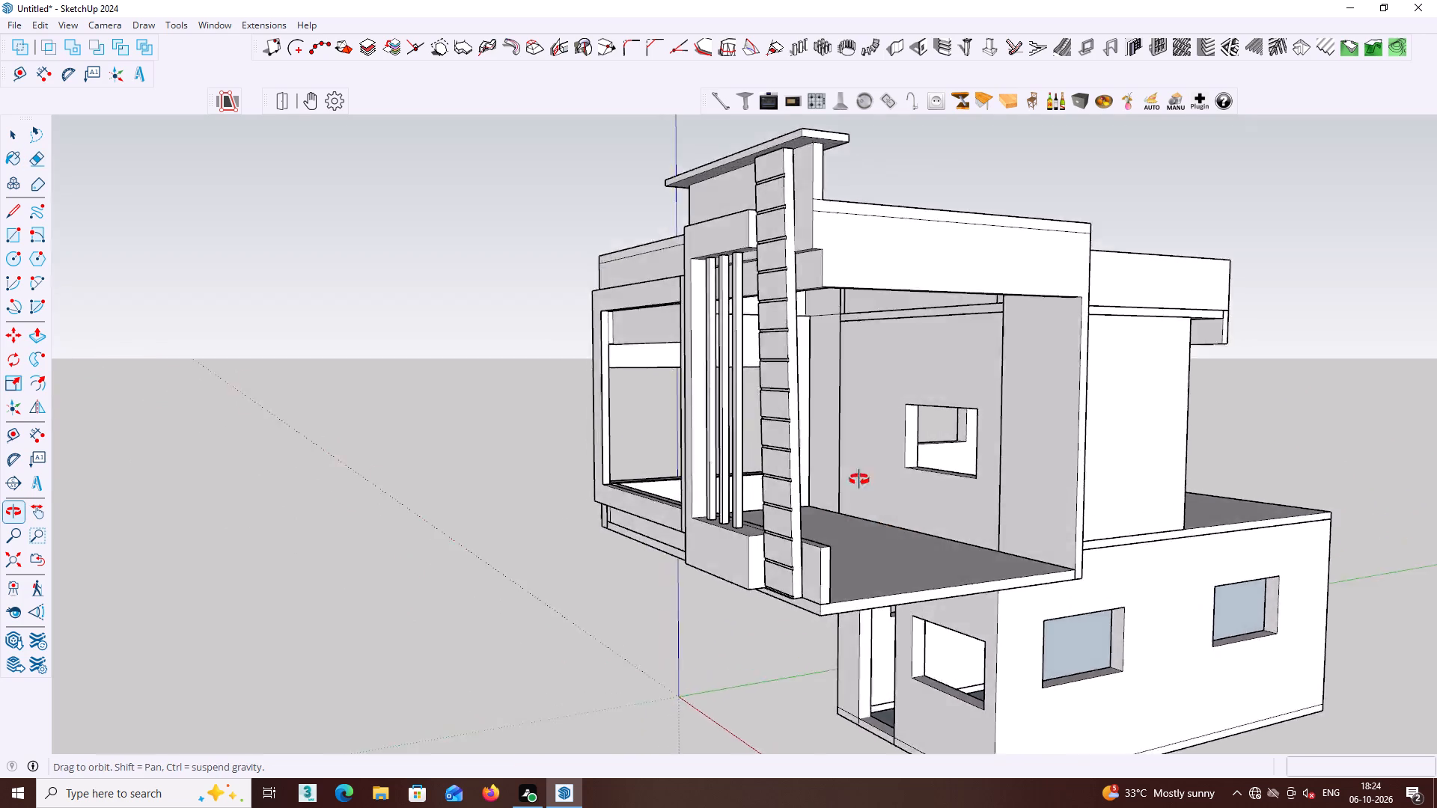
pyautogui.moveTo(859, 480); pyautogui.dragTo(851, 322, button='middle')
pyautogui.press('space')
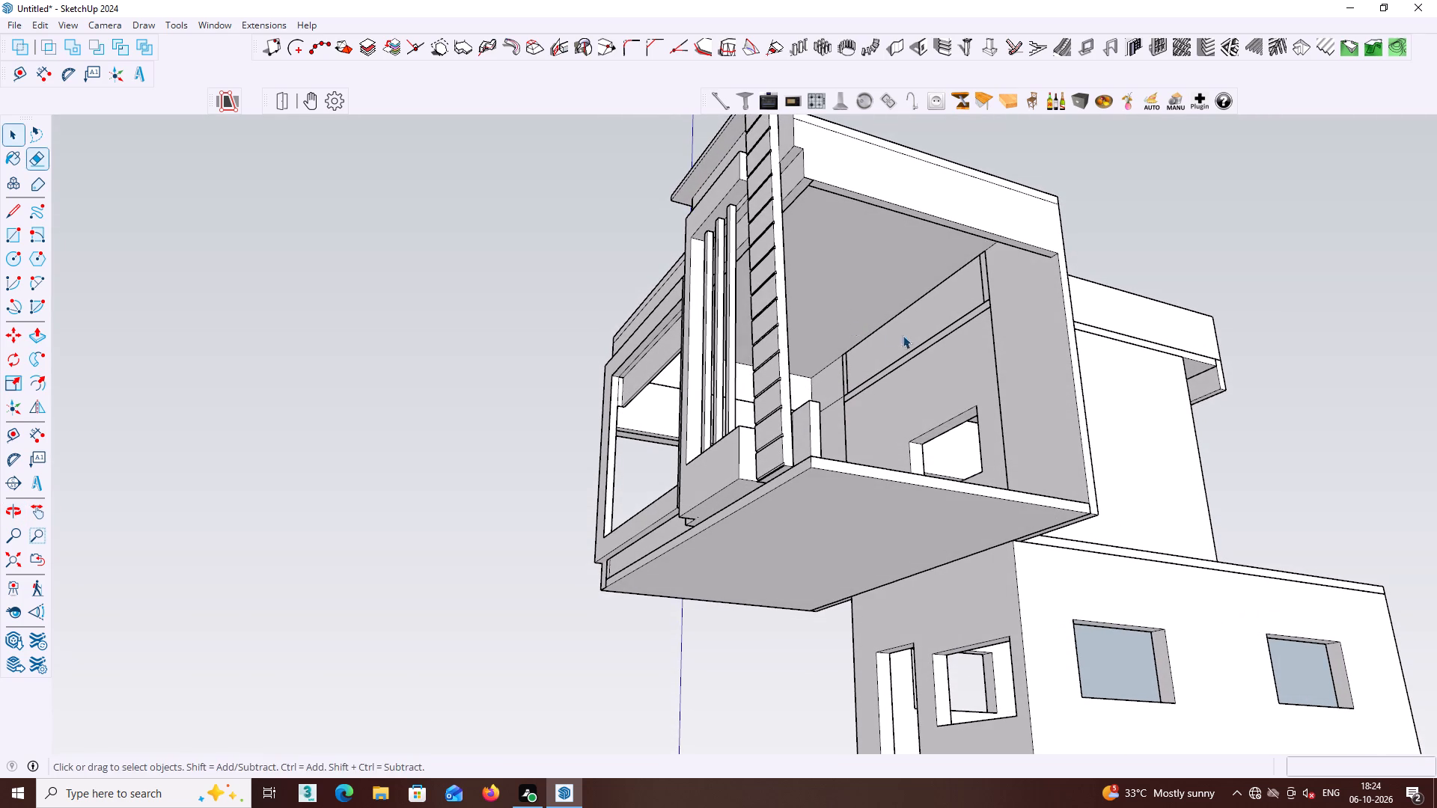
pyautogui.moveTo(915, 346); pyautogui.dragTo(936, 538, button='middle')
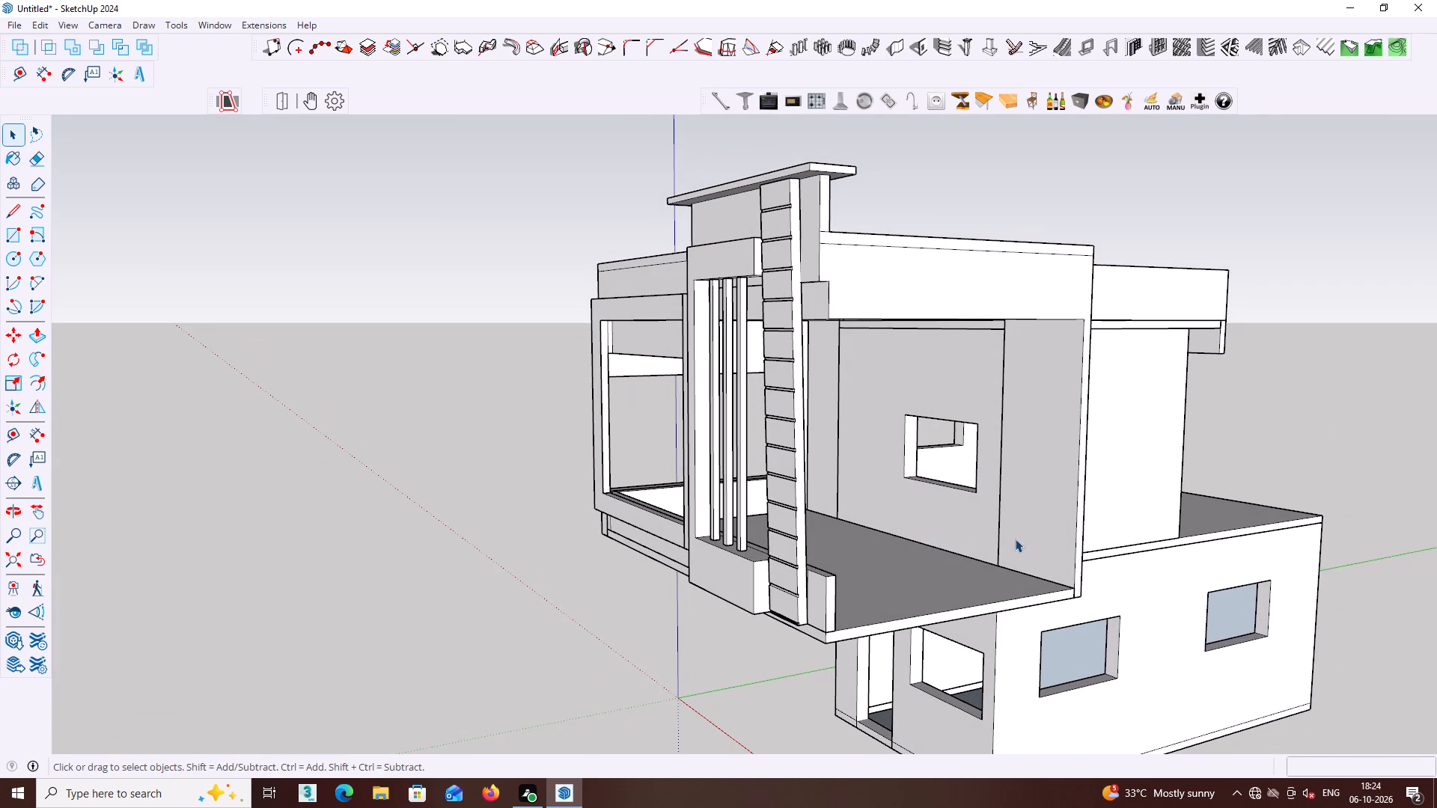
pyautogui.moveTo(1015, 538); pyautogui.dragTo(940, 516, button='middle')
pyautogui.moveTo(980, 516); pyautogui.dragTo(1130, 531, button='middle')
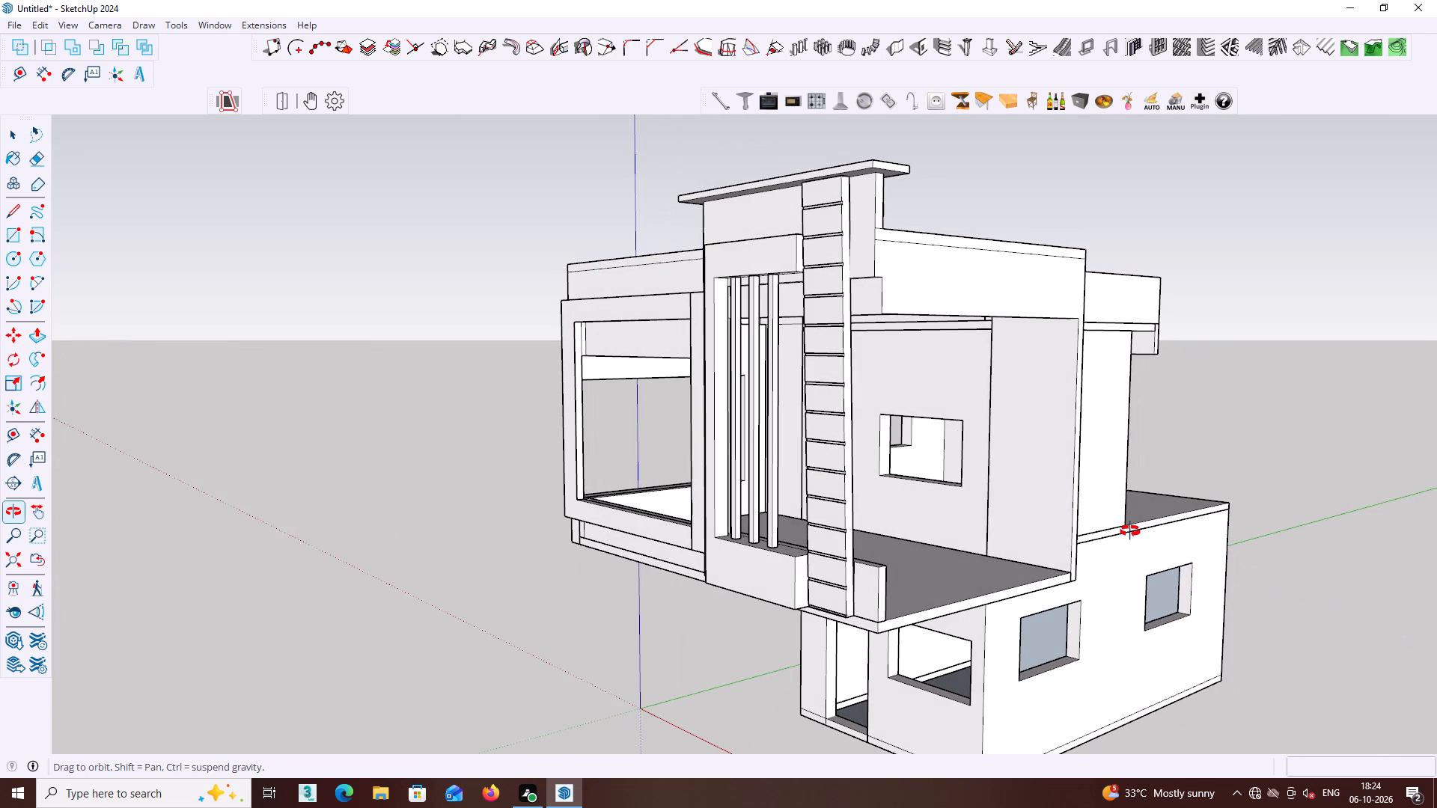
pyautogui.moveTo(1130, 531); pyautogui.dragTo(1041, 527, button='middle')
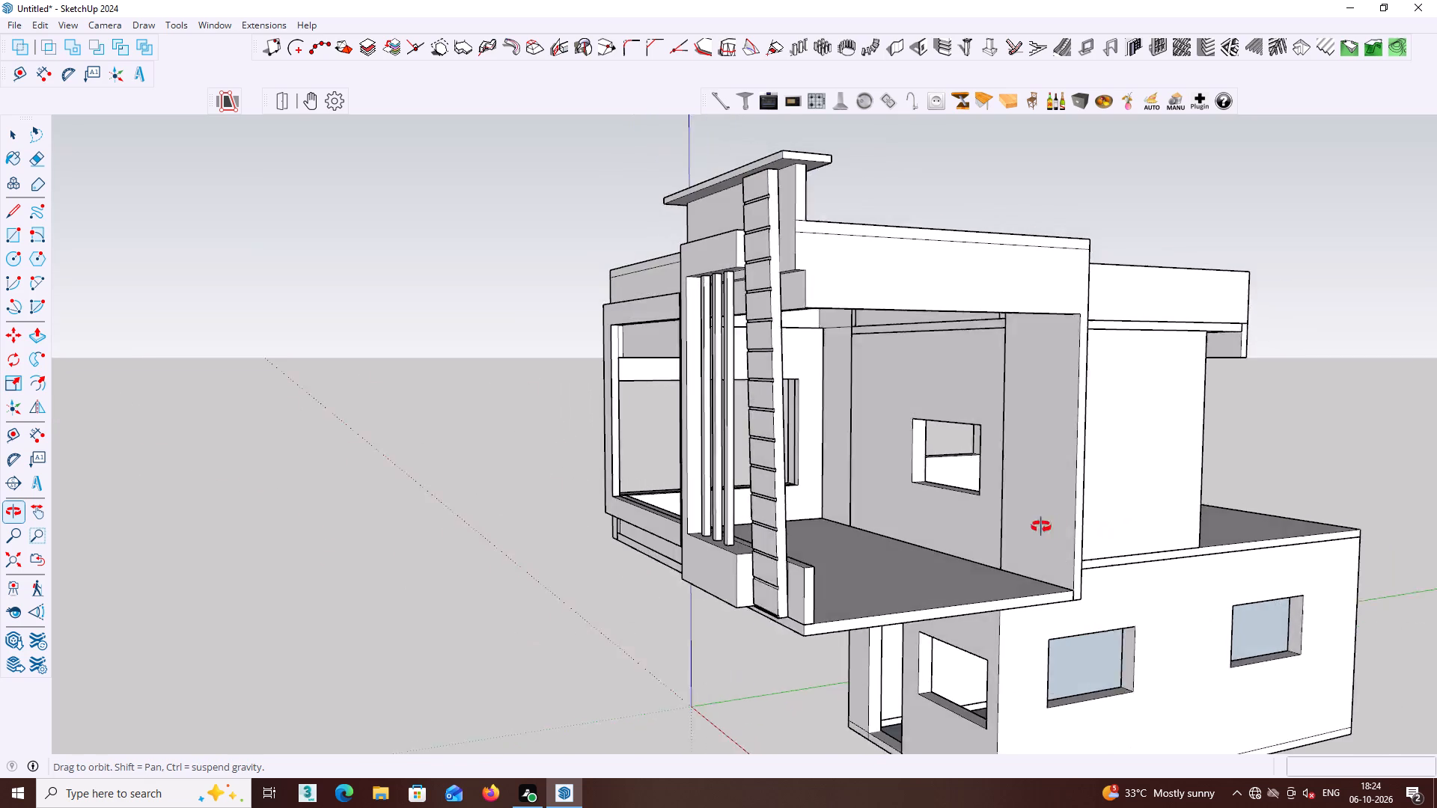
# Push/Pull the side roof band's underside down to the floor slab, about 10' 4 1/2", to close the upper storey's open side.
pyautogui.moveTo(1041, 527); pyautogui.dragTo(1043, 304, button='middle')
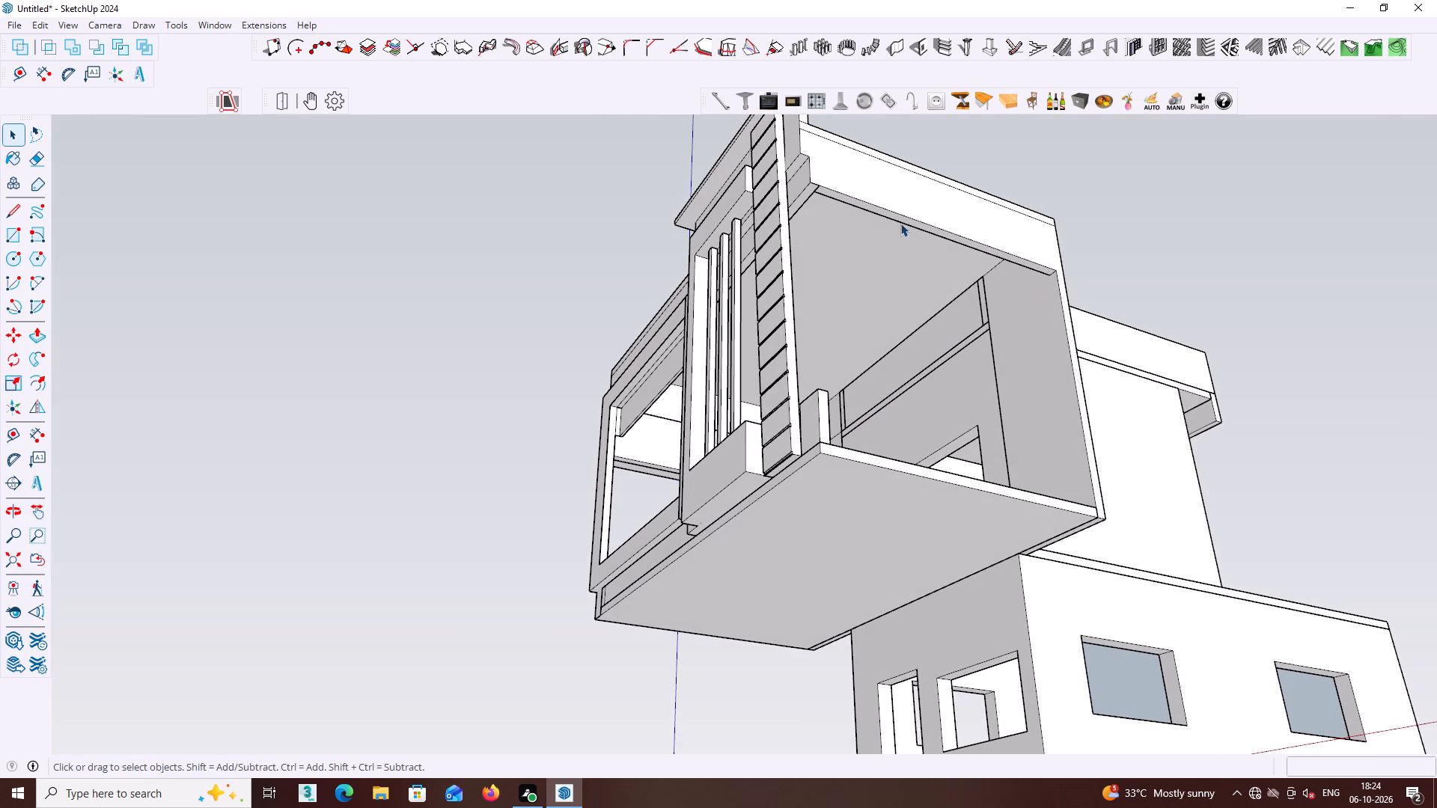
pyautogui.scroll(3, 890, 212)
pyautogui.moveTo(887, 209); pyautogui.dragTo(895, 205, button='middle')
pyautogui.scroll(1, 894, 205)
pyautogui.click(887, 214)
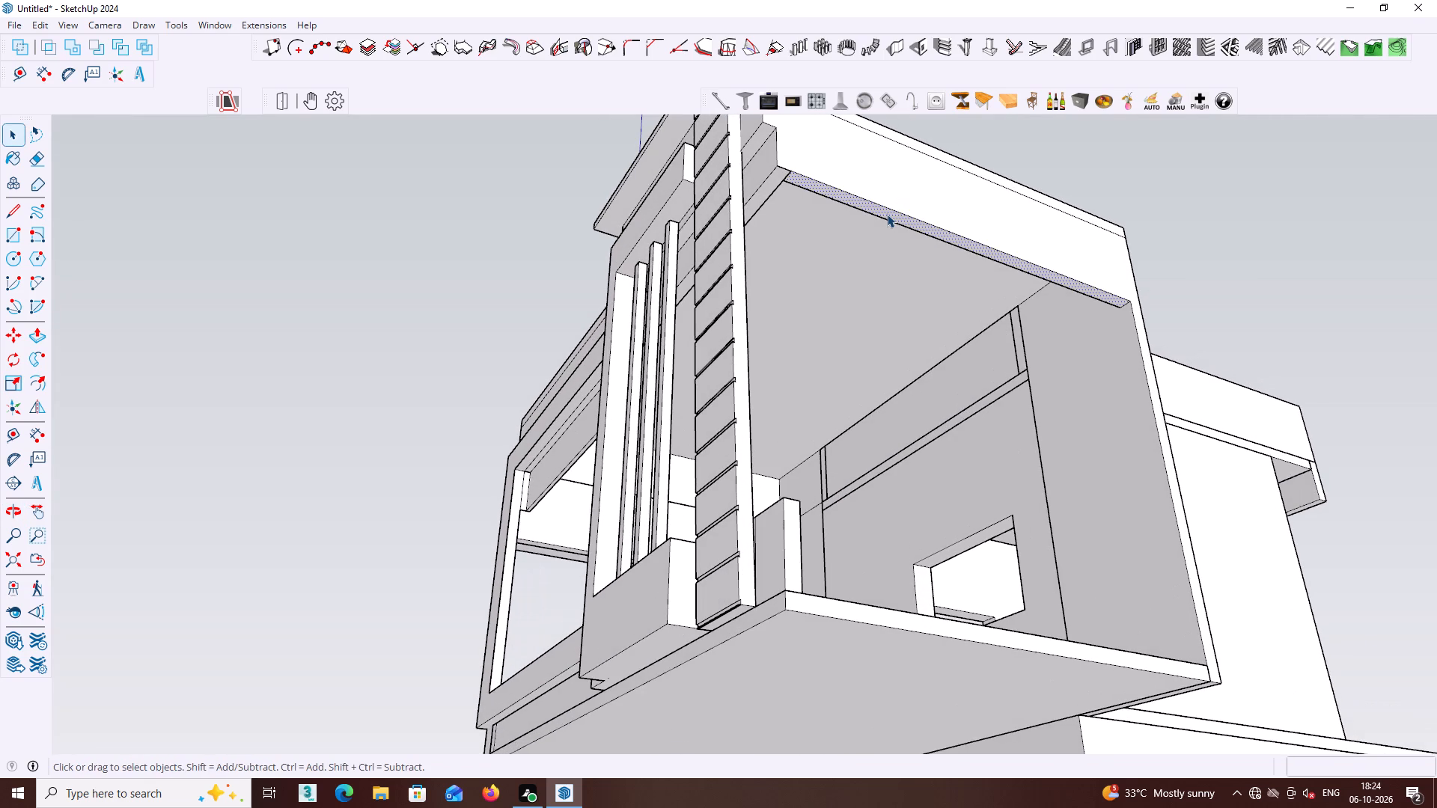
pyautogui.press('p')
pyautogui.click(887, 214)
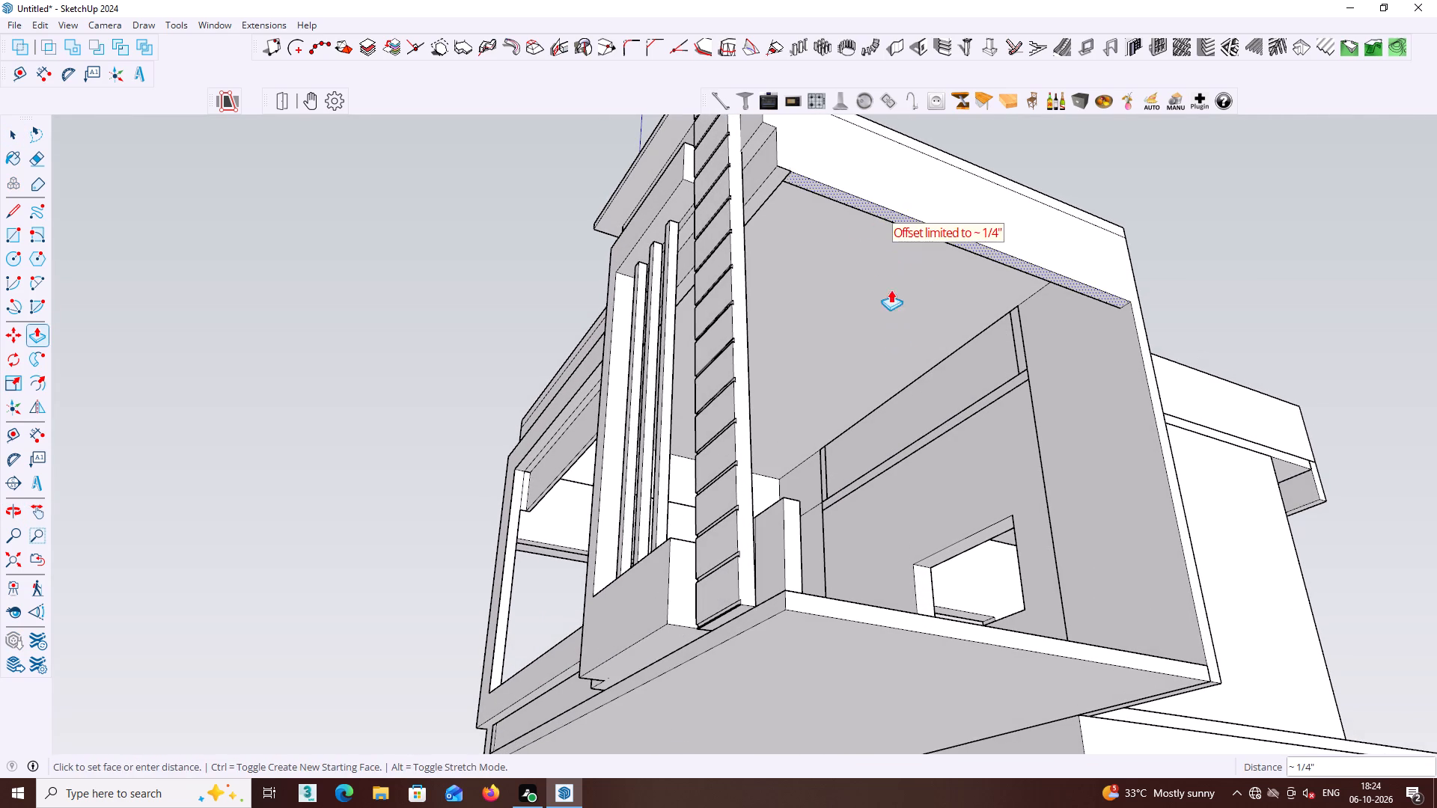
pyautogui.click(897, 601)
pyautogui.click(867, 198)
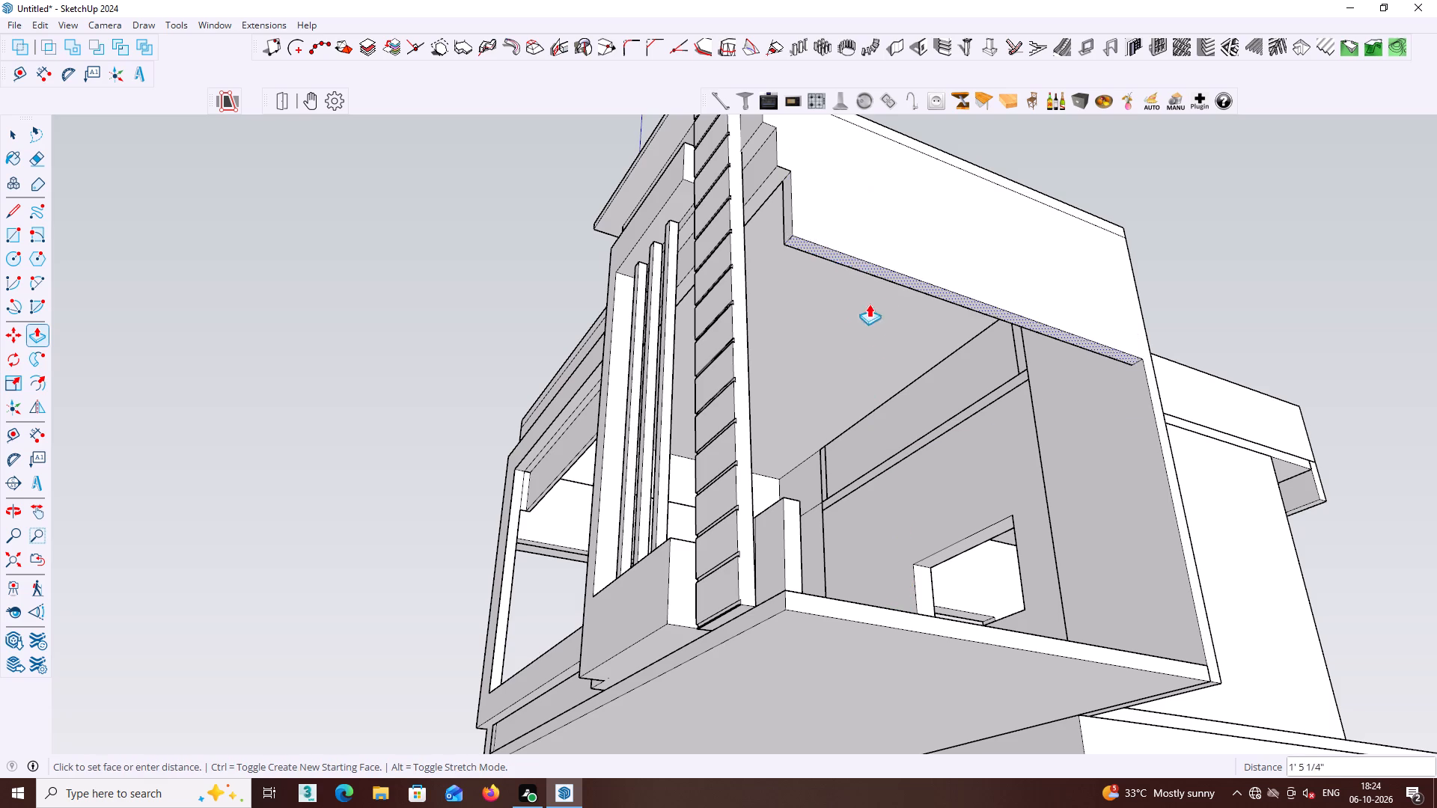
pyautogui.click(874, 609)
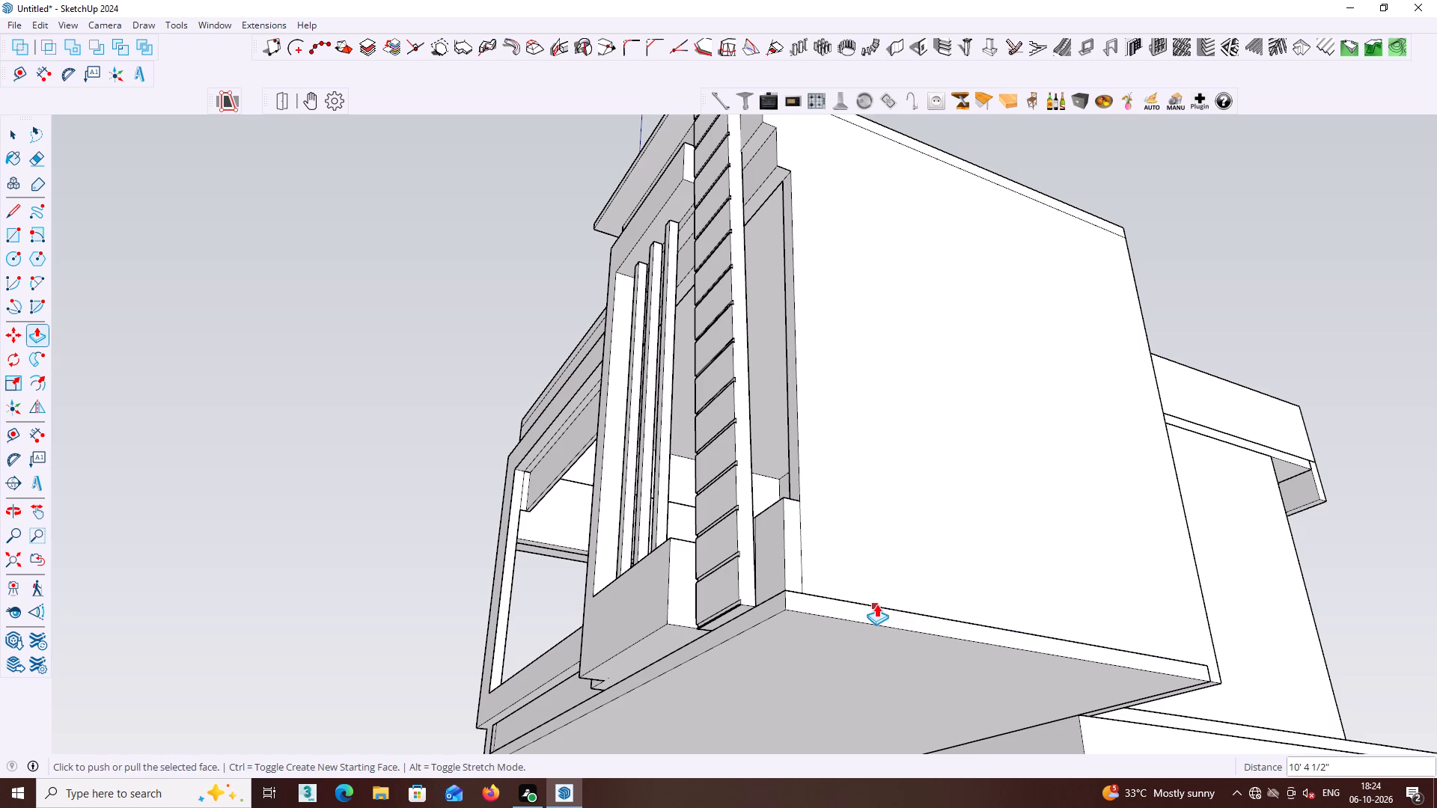
pyautogui.moveTo(877, 601); pyautogui.dragTo(951, 778, button='middle')
pyautogui.scroll(-4, 971, 702)
pyautogui.moveTo(1015, 676); pyautogui.dragTo(1203, 731, button='middle')
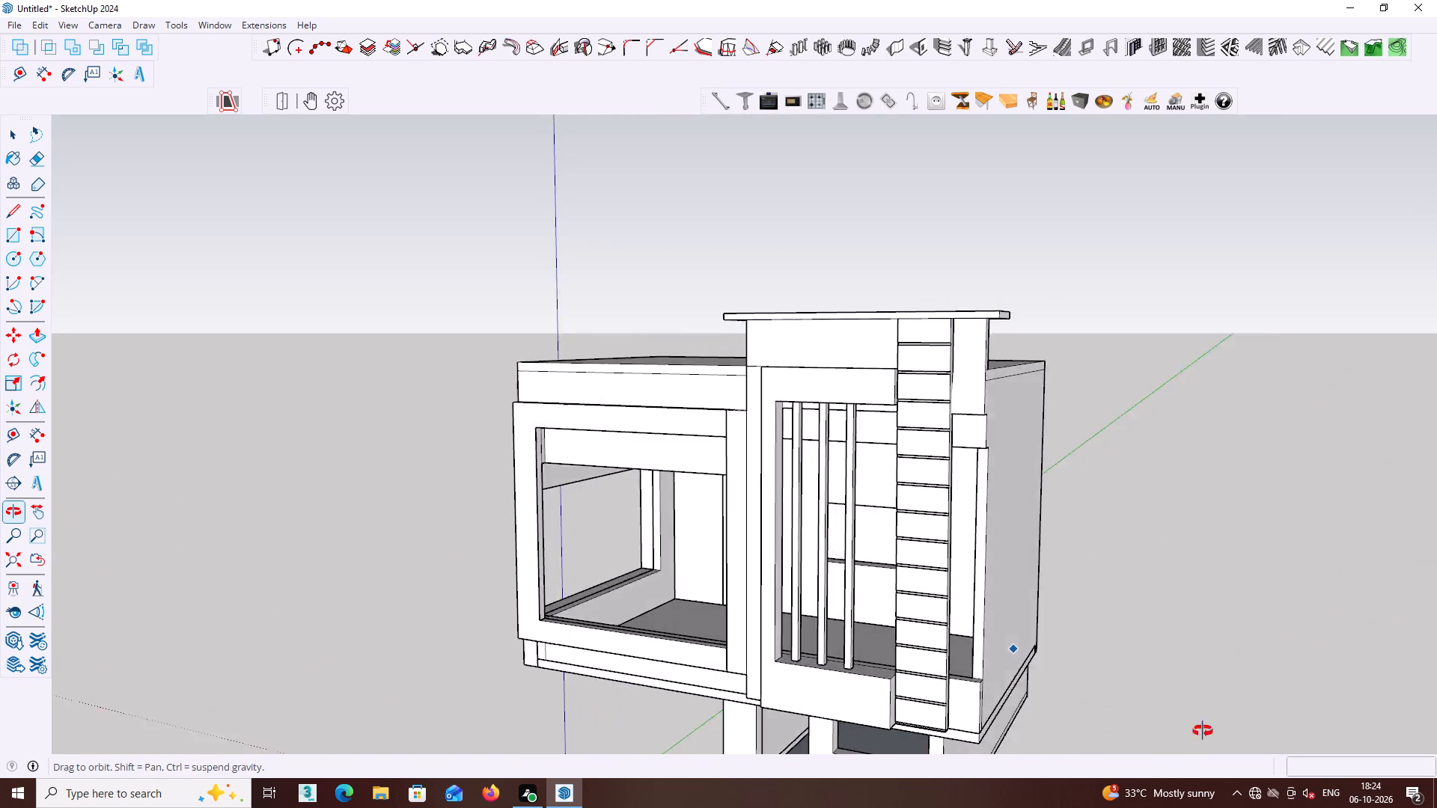
pyautogui.moveTo(1203, 731); pyautogui.dragTo(1278, 697, button='middle')
pyautogui.press('space')
pyautogui.click(1126, 590)
# Examine the whole house from the front, both sides and above.
pyautogui.scroll(-3, 1126, 590)
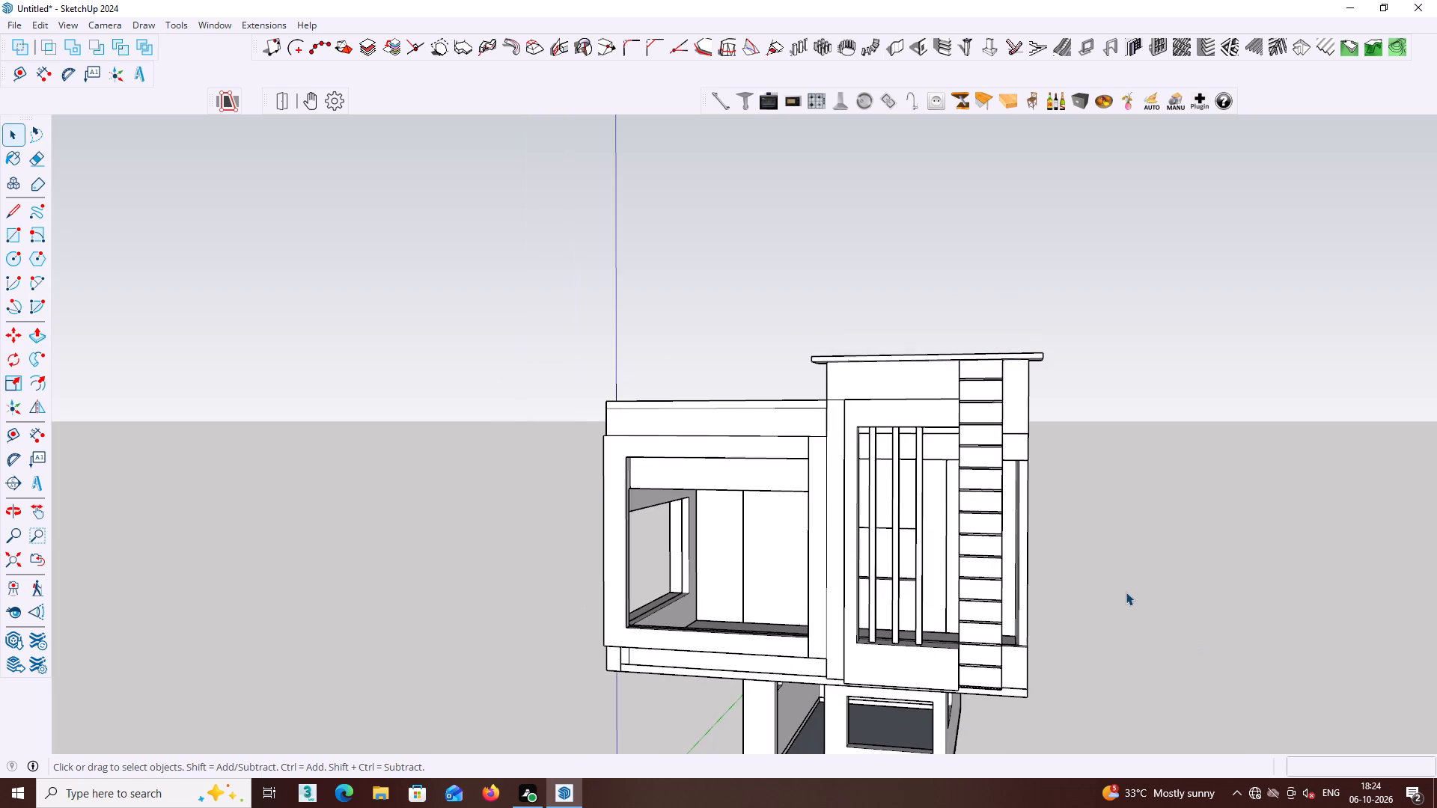
pyautogui.keyDown('shift'); pyautogui.moveTo(1134, 575); pyautogui.dragTo(1055, 533, button='middle'); pyautogui.keyUp('shift')
pyautogui.moveTo(1049, 531); pyautogui.dragTo(1174, 436, button='middle')
pyautogui.moveTo(1070, 431); pyautogui.dragTo(1292, 423, button='middle')
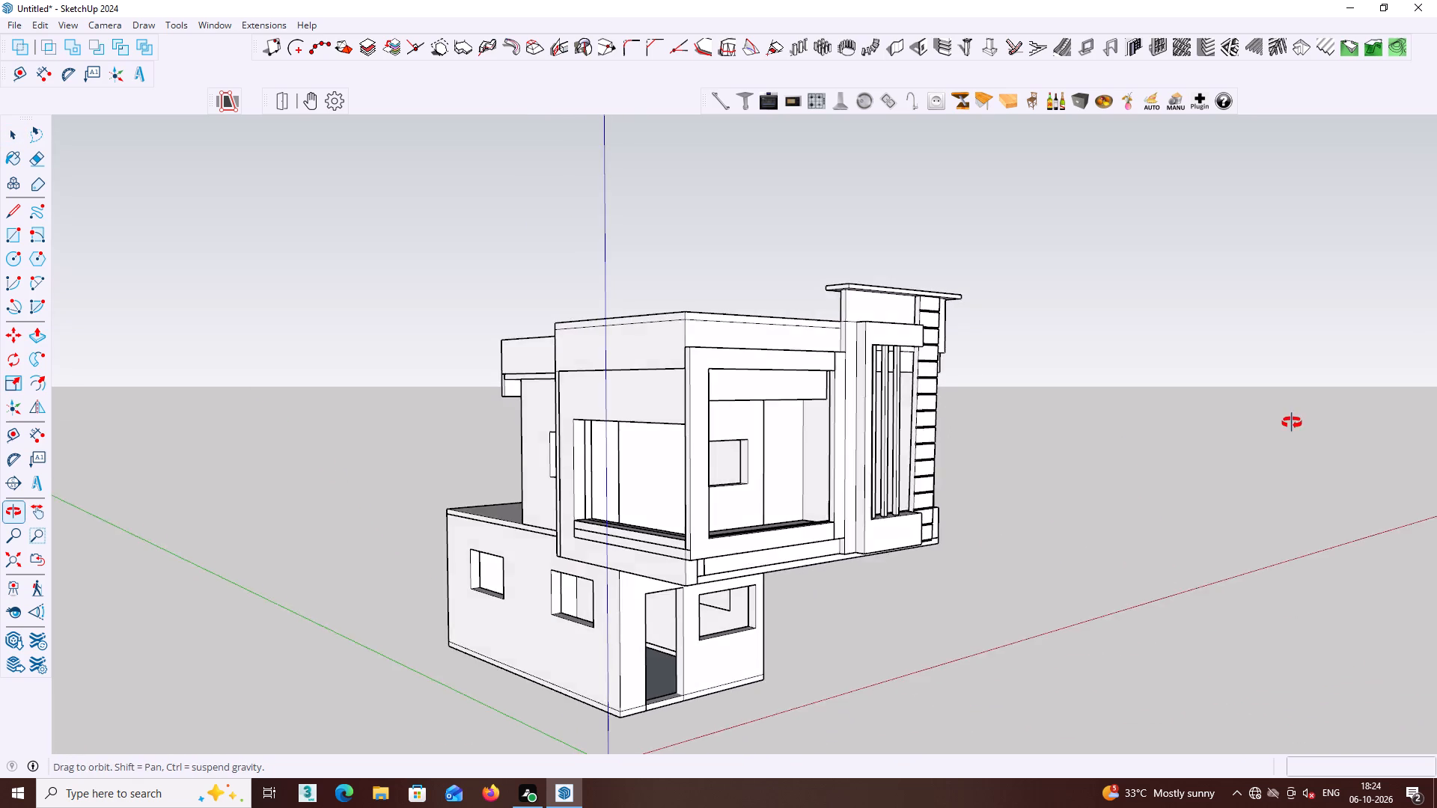
pyautogui.moveTo(1292, 423); pyautogui.dragTo(1386, 396, button='middle')
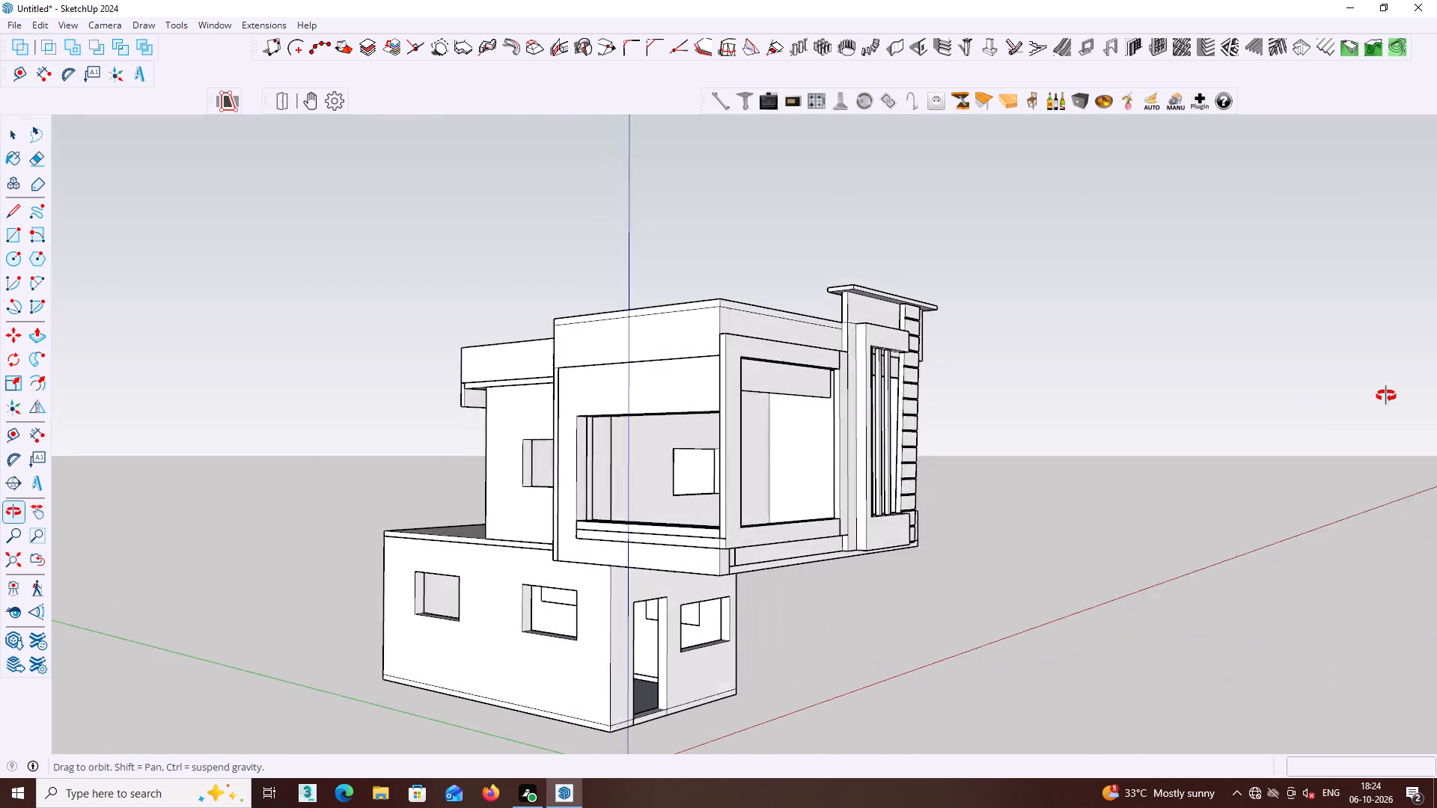
pyautogui.moveTo(1386, 396); pyautogui.dragTo(826, 449, button='middle')
pyautogui.moveTo(874, 454); pyautogui.dragTo(989, 432, button='middle')
pyautogui.scroll(2, 854, 438)
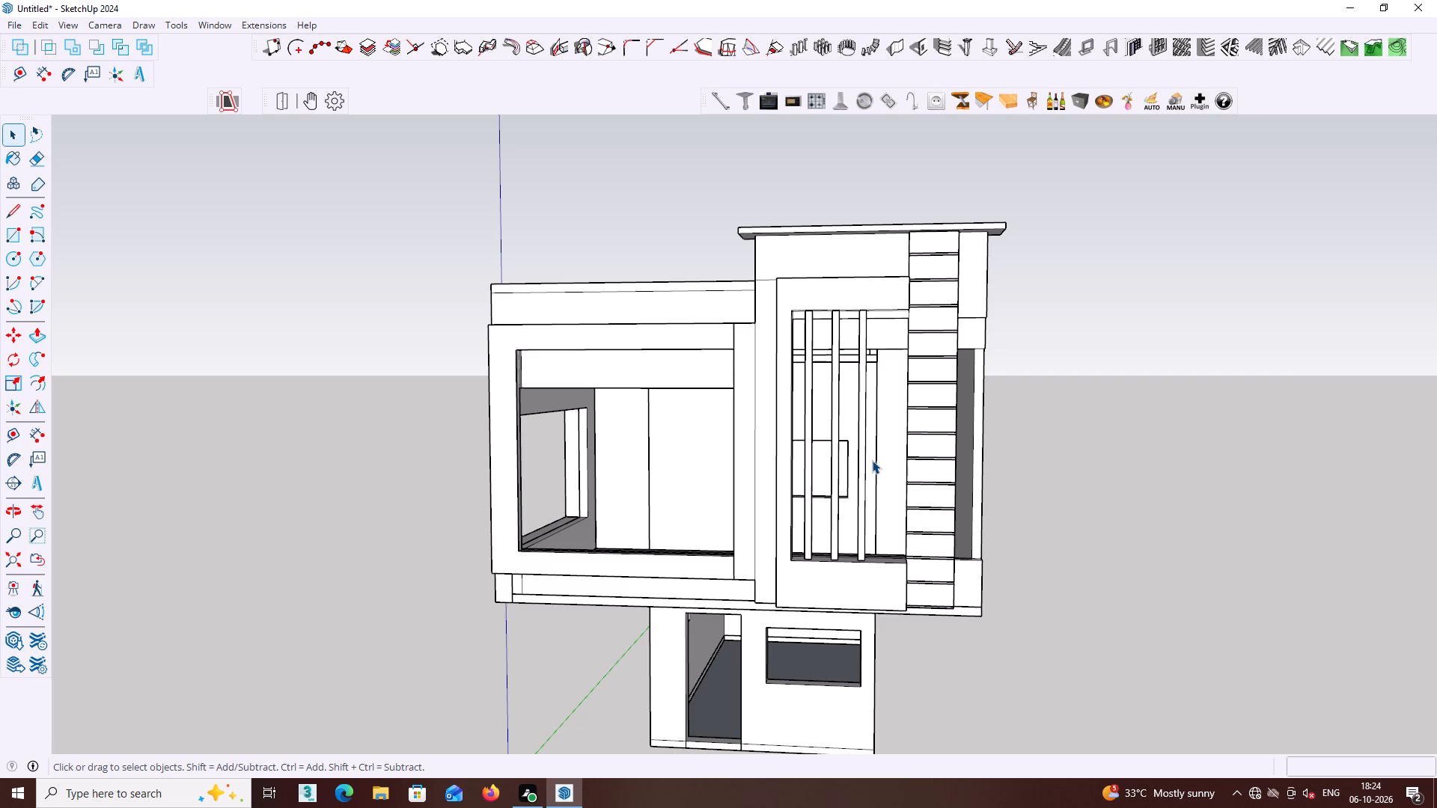
pyautogui.moveTo(890, 488); pyautogui.dragTo(790, 581, button='middle')
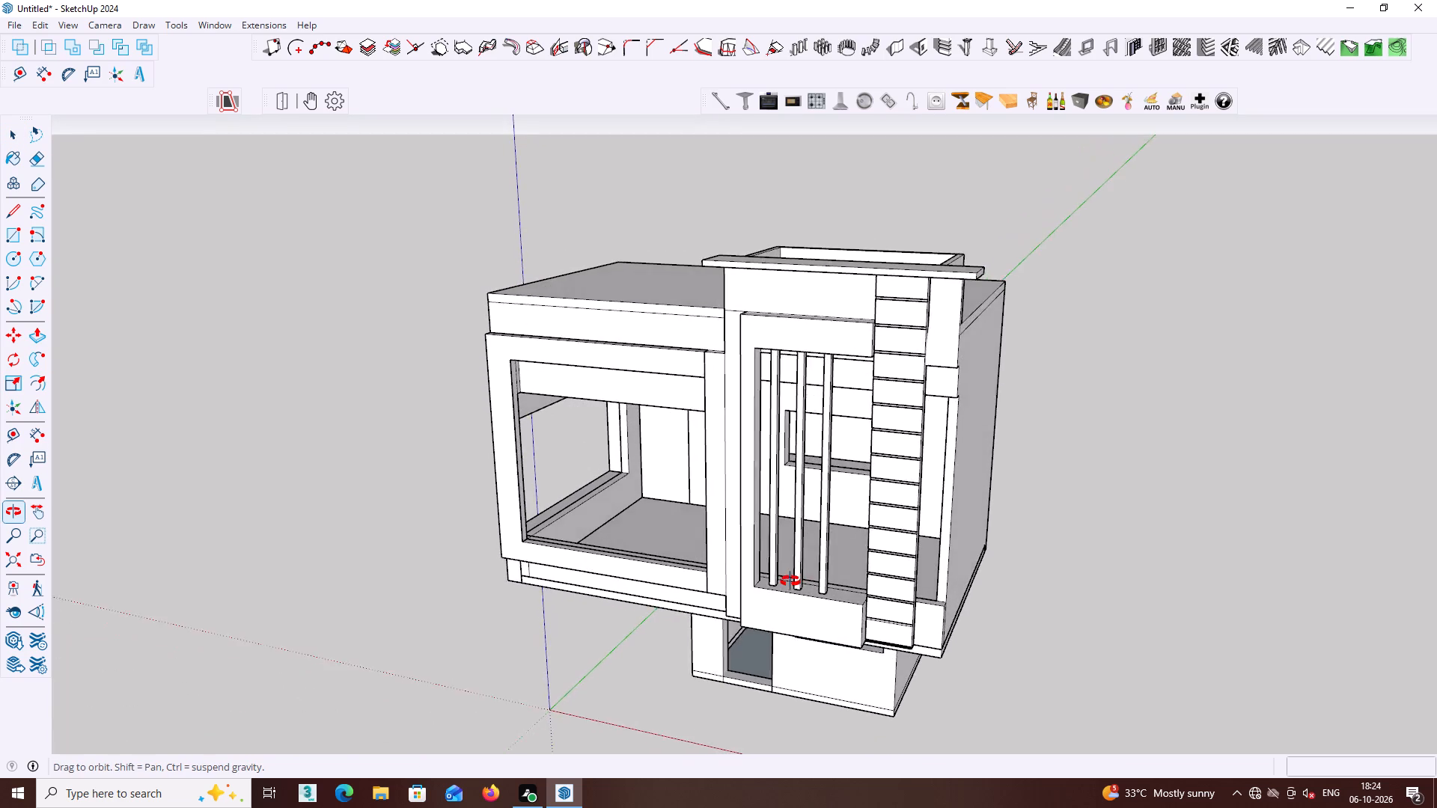
pyautogui.moveTo(790, 581); pyautogui.dragTo(881, 546, button='middle')
pyautogui.moveTo(994, 385); pyautogui.dragTo(913, 388, button='middle')
pyautogui.moveTo(867, 403); pyautogui.dragTo(855, 422, button='middle')
pyautogui.scroll(-2, 835, 438)
pyautogui.moveTo(763, 485); pyautogui.dragTo(1167, 481, button='middle')
pyautogui.moveTo(679, 486); pyautogui.dragTo(788, 490, button='middle')
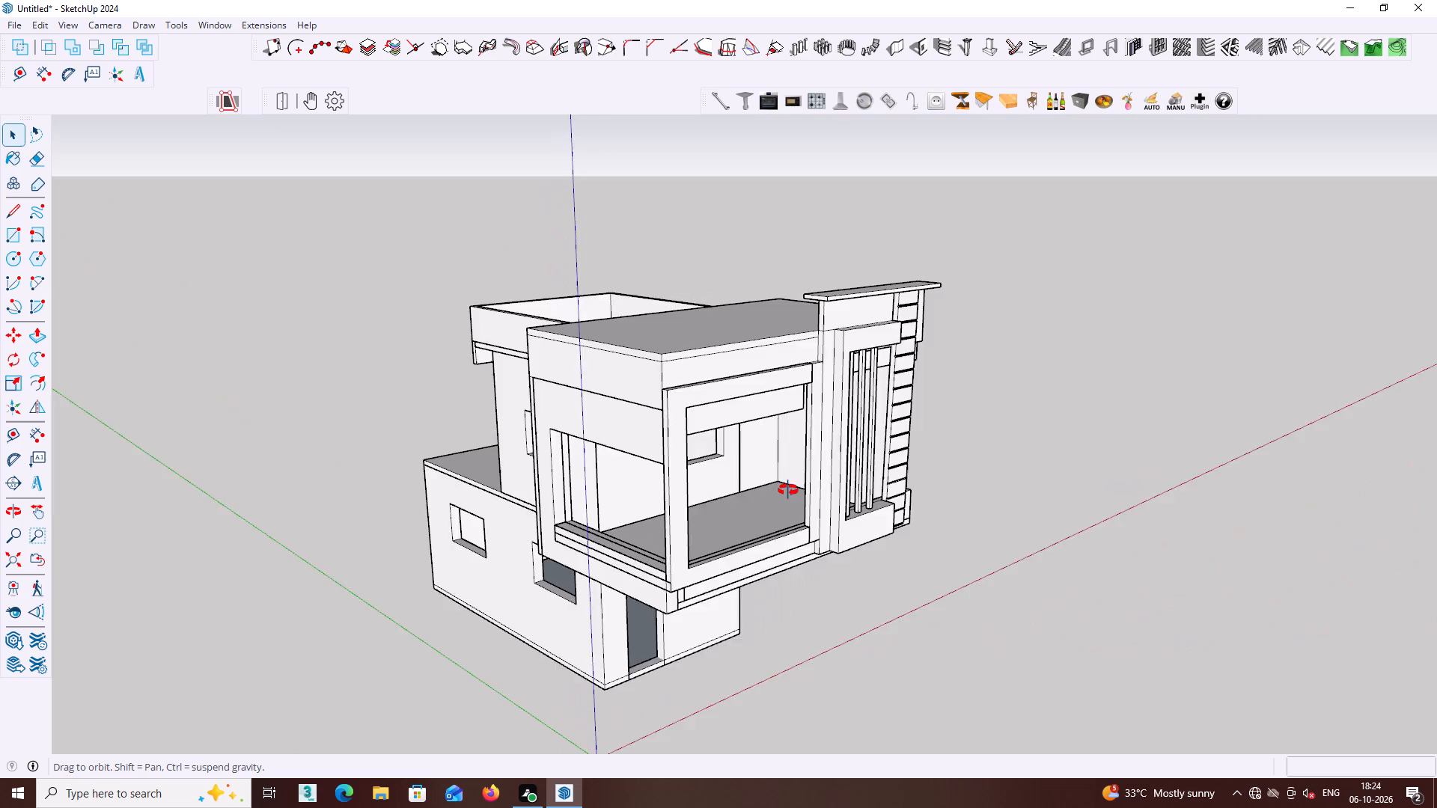
pyautogui.moveTo(788, 490); pyautogui.dragTo(855, 490, button='middle')
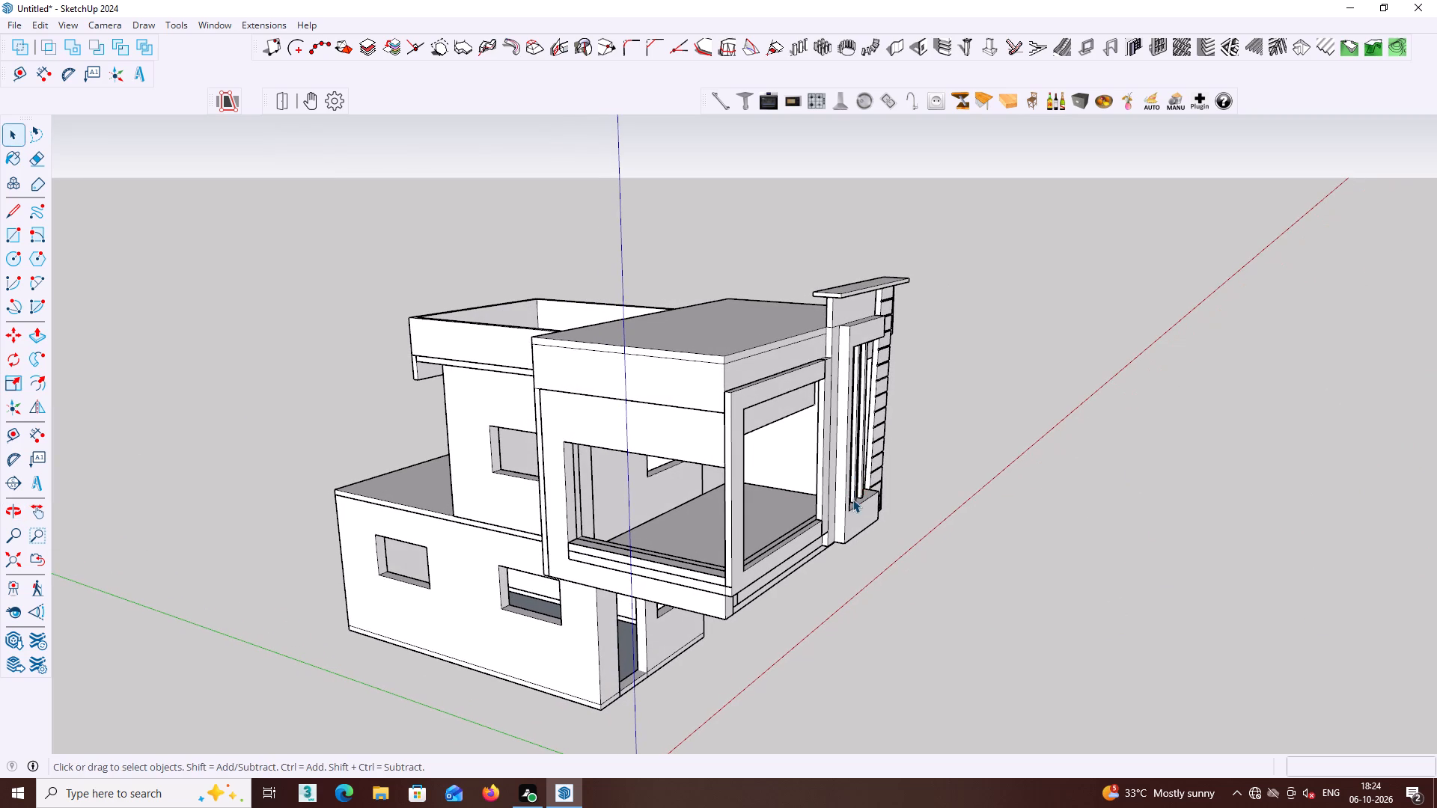
pyautogui.scroll(-6, 849, 504)
pyautogui.moveTo(853, 537); pyautogui.dragTo(926, 435, button='middle')
pyautogui.moveTo(832, 447); pyautogui.dragTo(936, 443, button='middle')
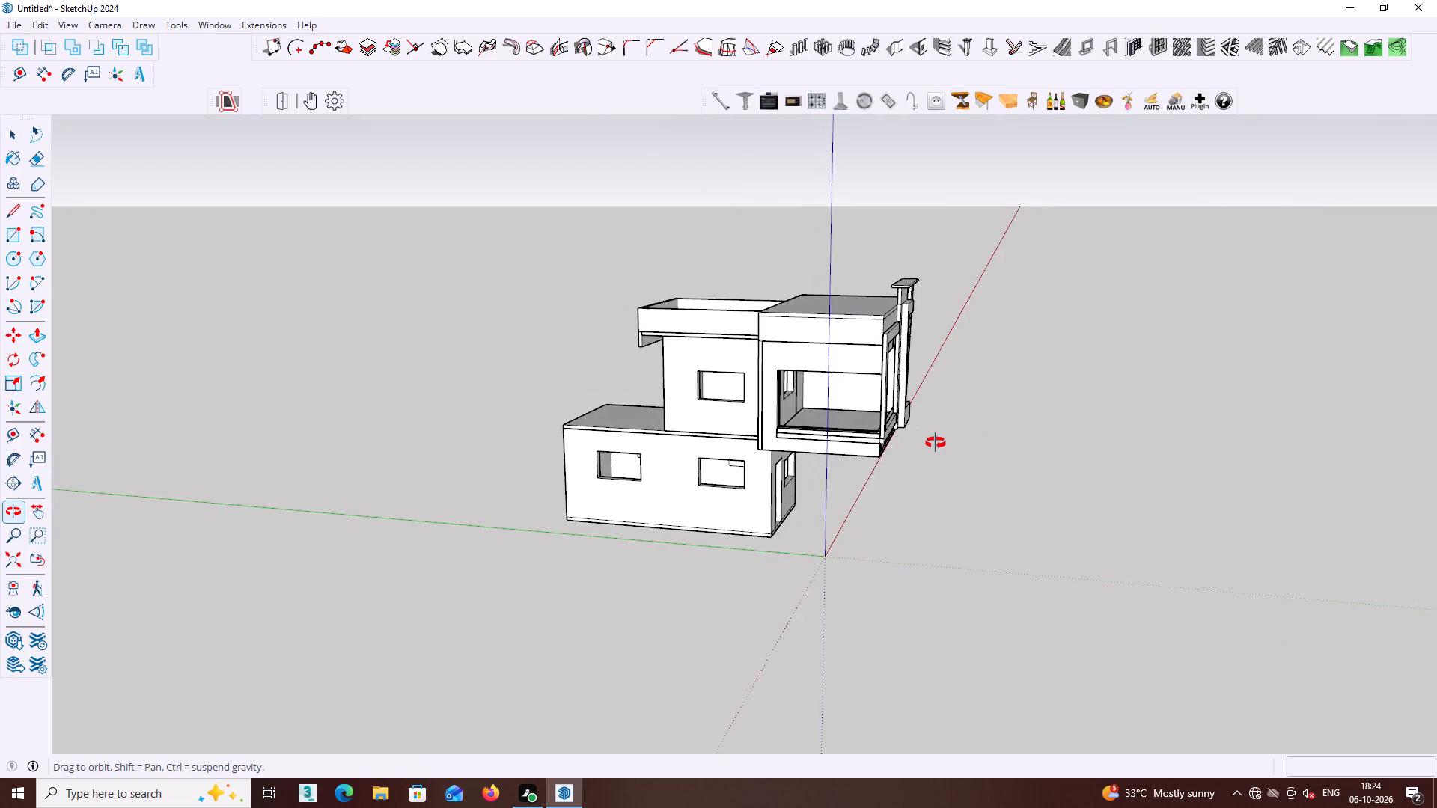
pyautogui.moveTo(936, 443); pyautogui.dragTo(892, 440, button='middle')
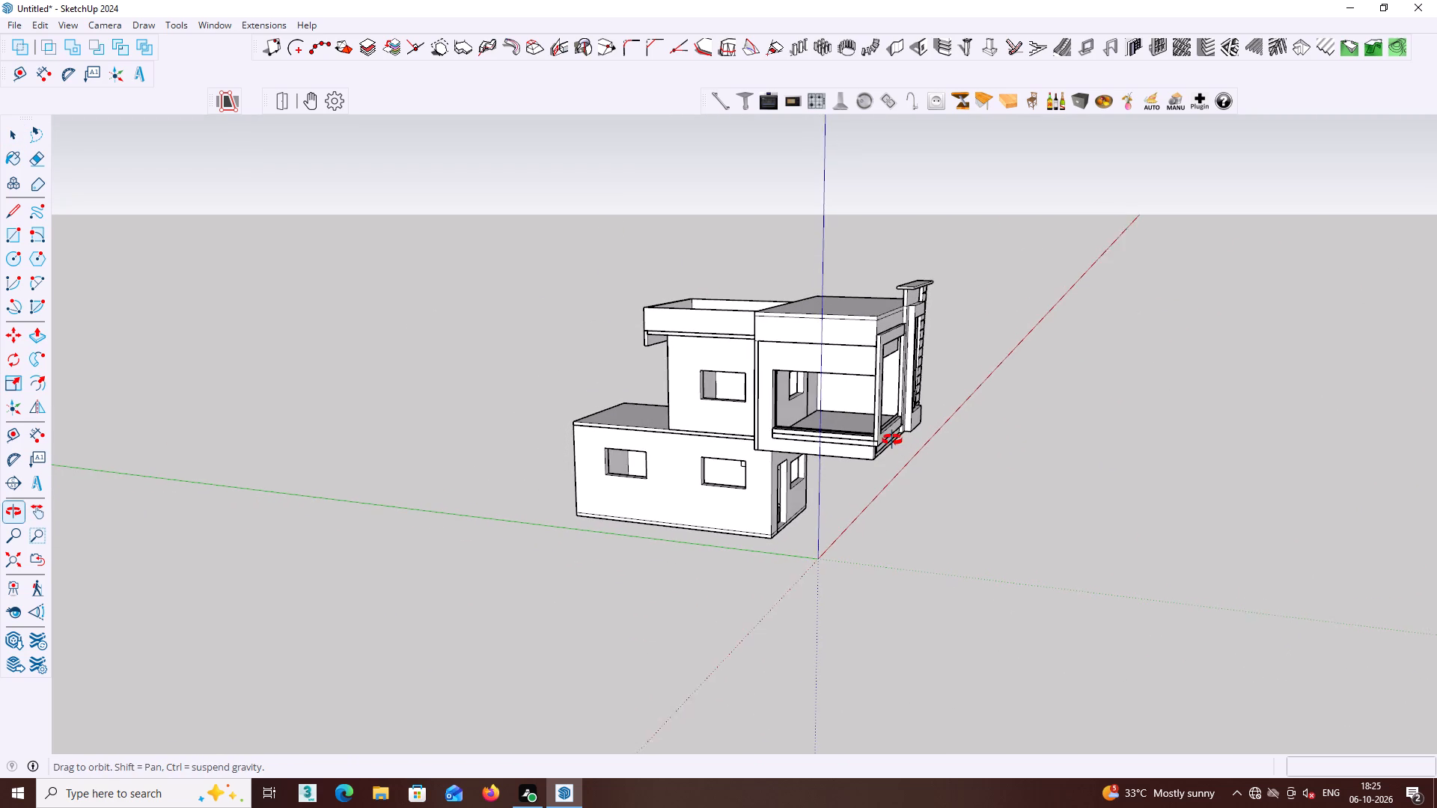
pyautogui.moveTo(892, 440); pyautogui.dragTo(888, 439, button='middle')
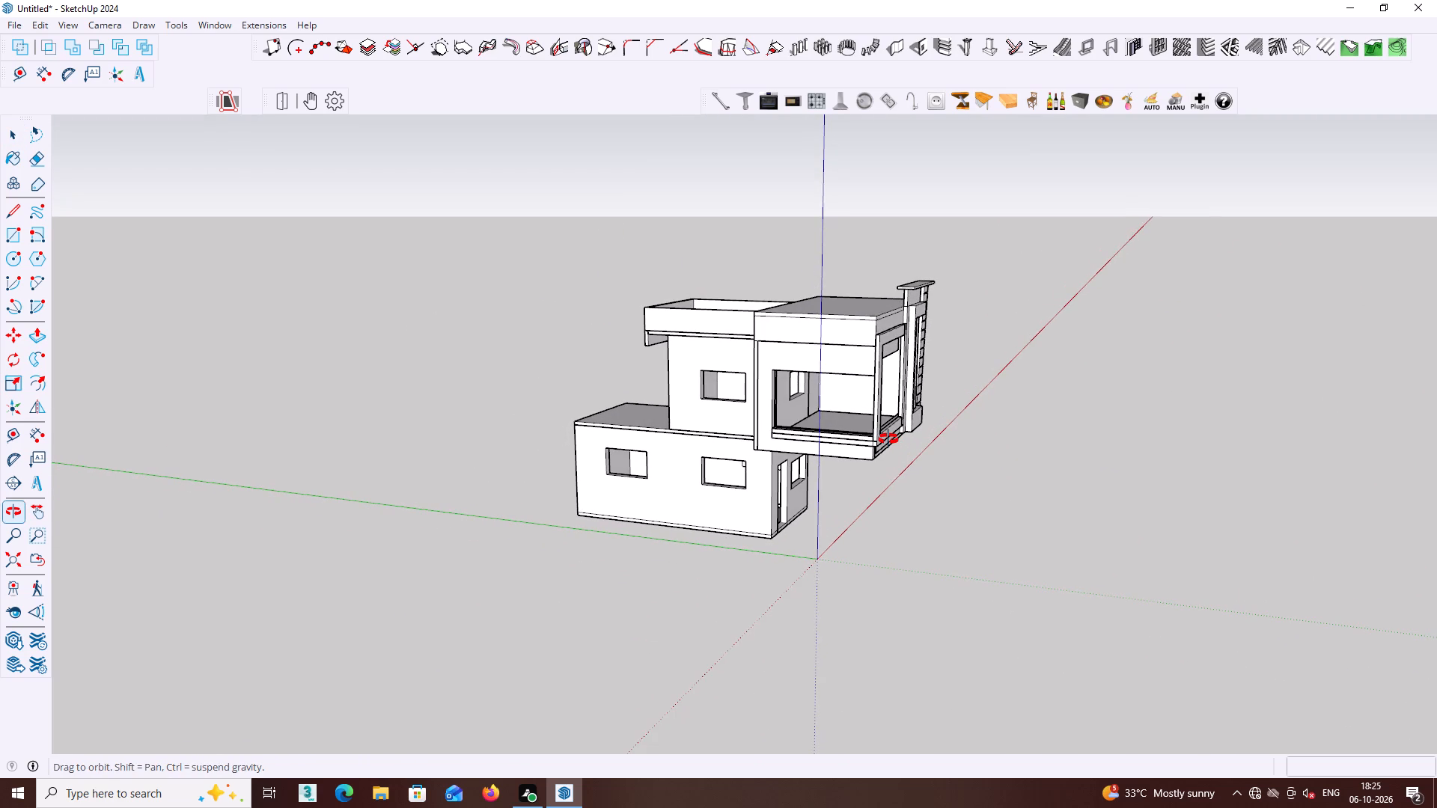
pyautogui.moveTo(888, 439); pyautogui.dragTo(1068, 439, button='middle')
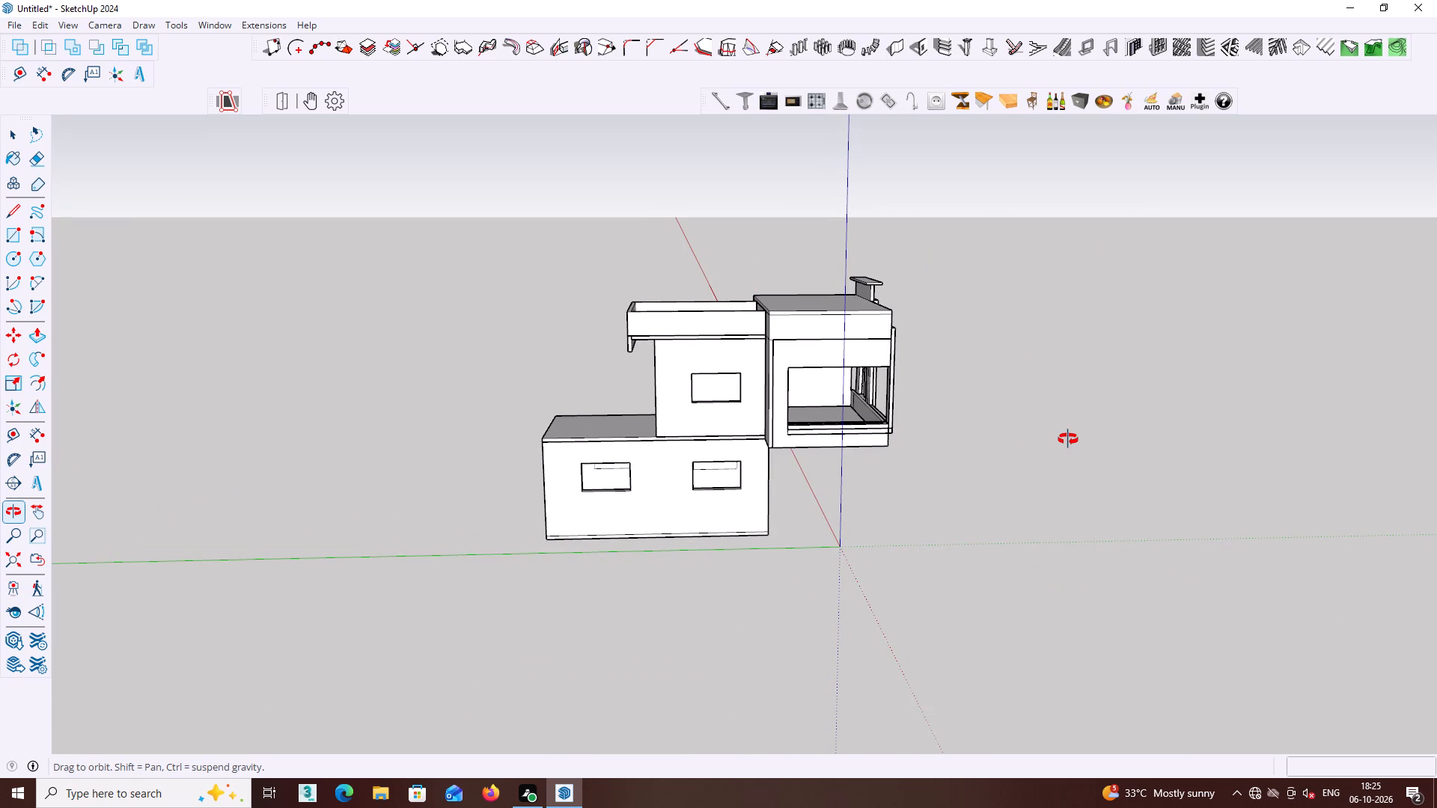
# Copy the upper rear roof's parapet group onto the lower rear roof, matching its bottom corner to the roof corner about 13' 7 15/16" away.
pyautogui.moveTo(1068, 439); pyautogui.dragTo(1064, 439, button='middle')
pyautogui.moveTo(666, 424); pyautogui.dragTo(935, 438, button='middle')
pyautogui.moveTo(666, 408); pyautogui.dragTo(788, 408, button='middle')
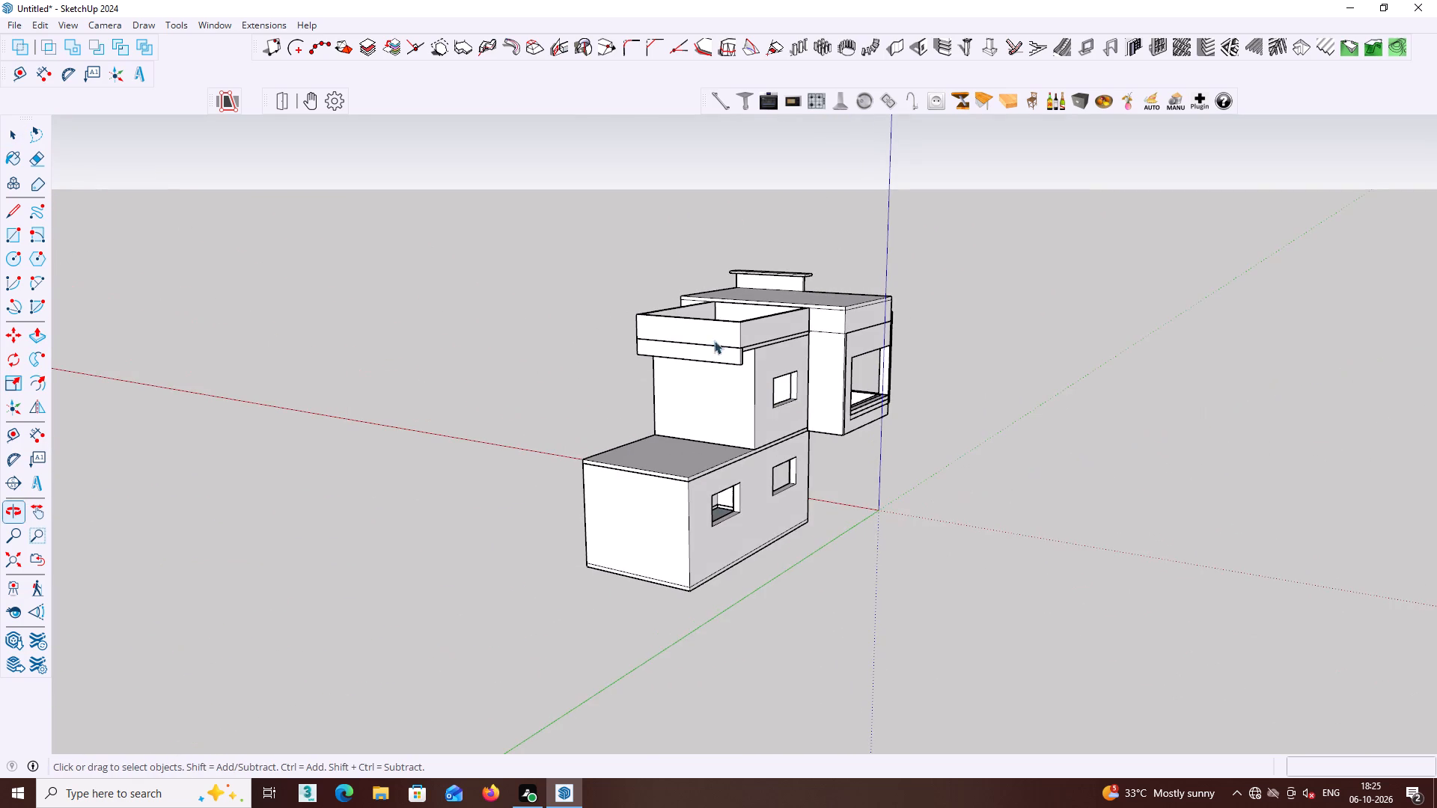
pyautogui.scroll(1, 713, 330)
pyautogui.click(713, 330)
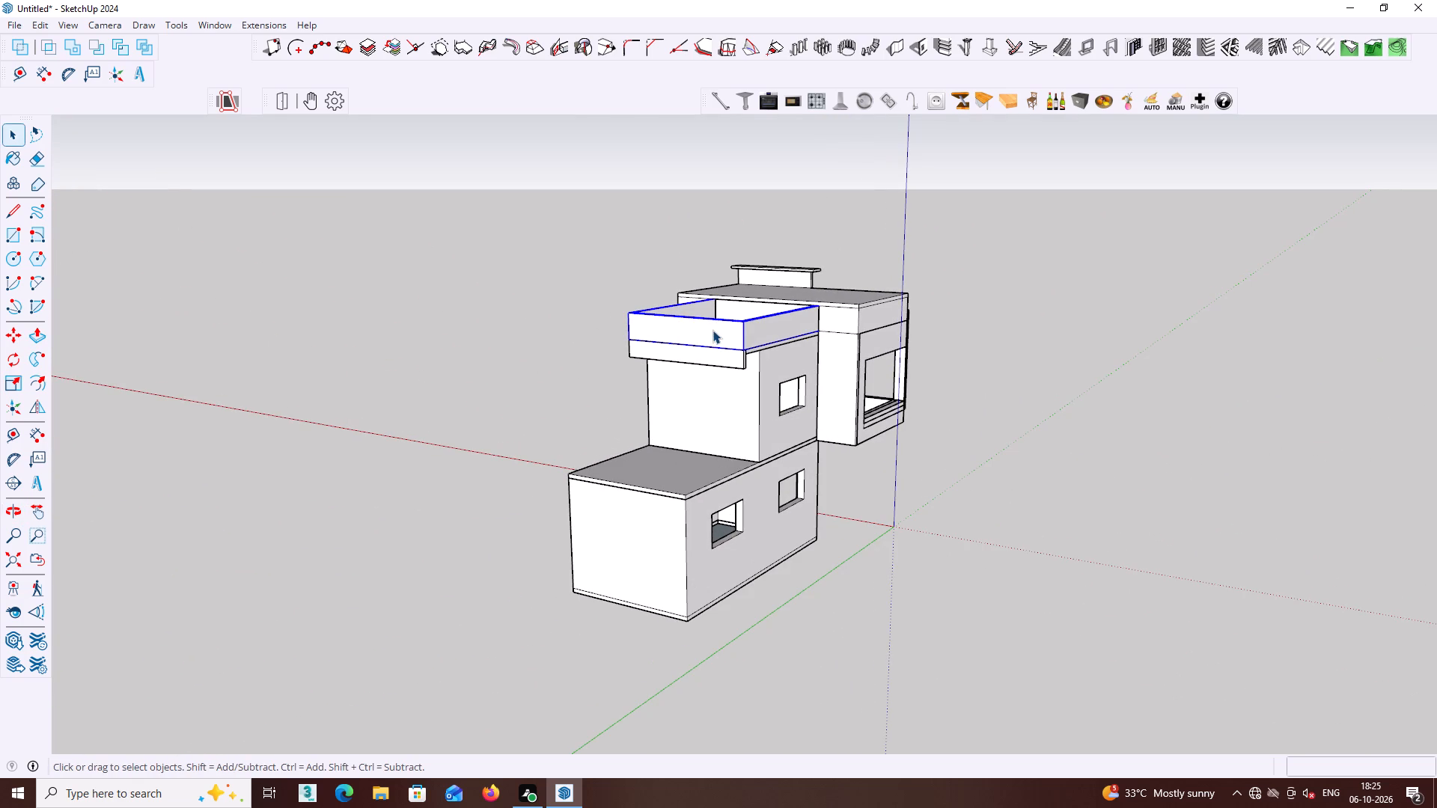
pyautogui.press('m')
pyautogui.click(745, 351)
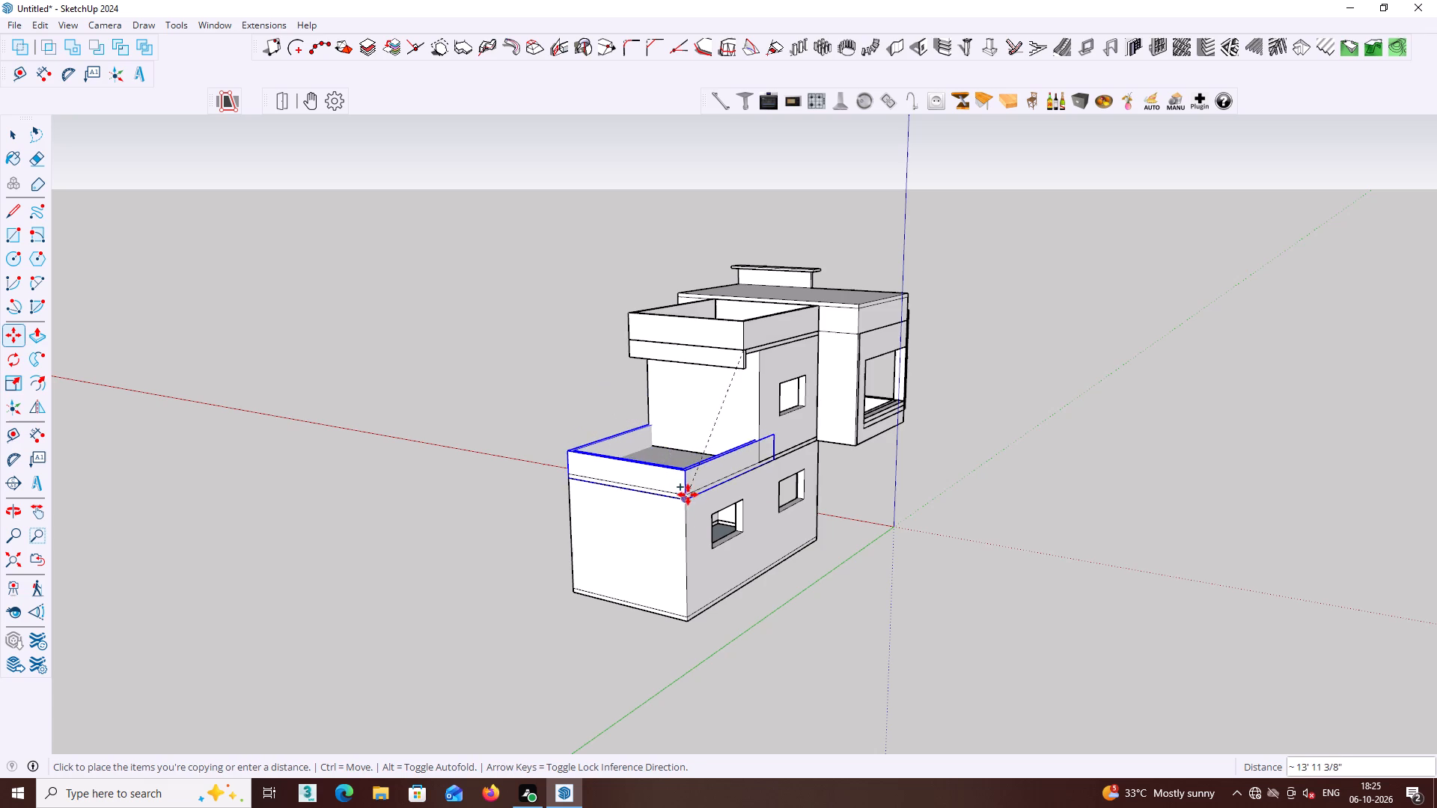
pyautogui.moveTo(688, 493); pyautogui.dragTo(612, 474, button='middle')
pyautogui.scroll(2, 632, 470)
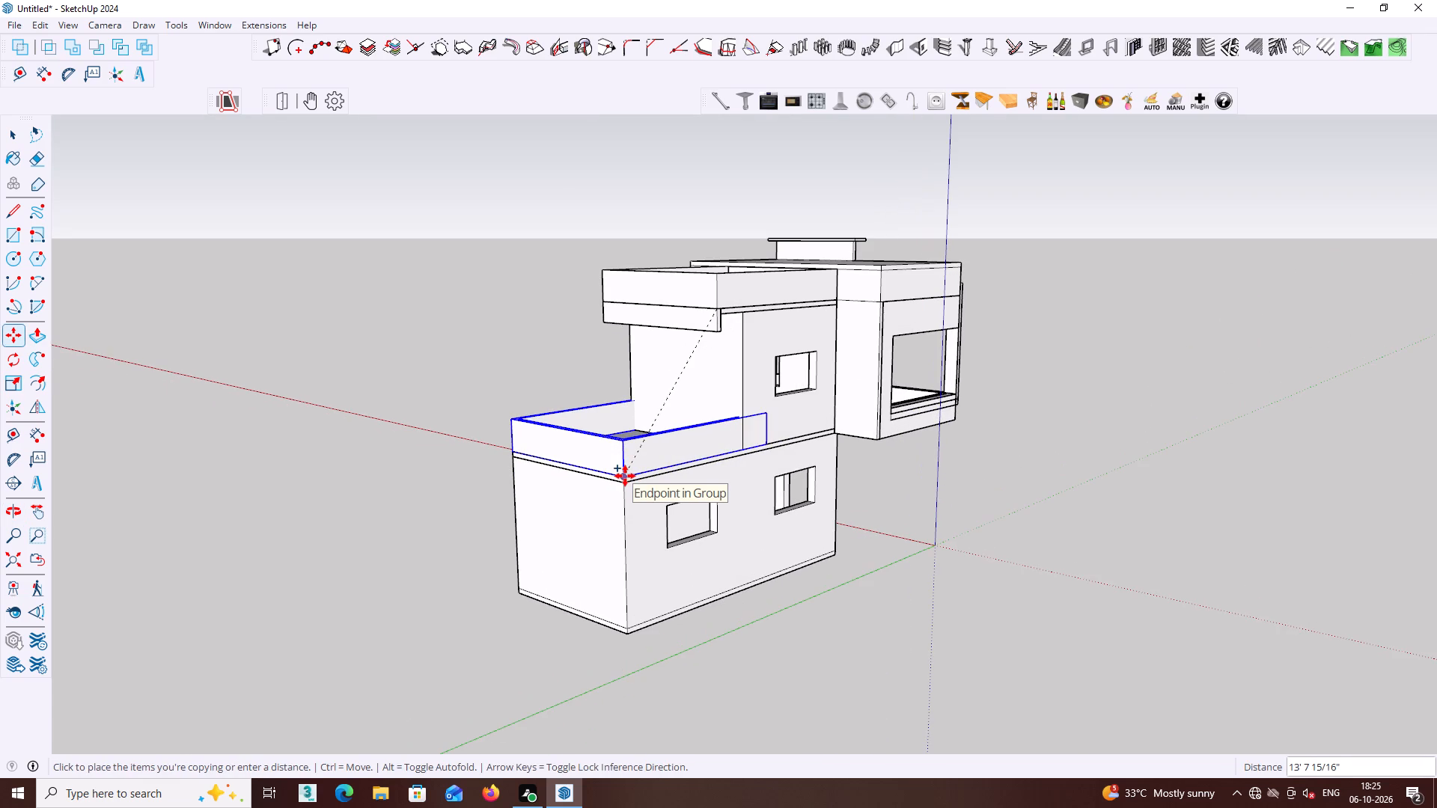
pyautogui.click(625, 476)
pyautogui.press('space')
pyautogui.moveTo(750, 408); pyautogui.dragTo(619, 538, button='middle')
pyautogui.scroll(2, 637, 521)
pyautogui.moveTo(654, 509); pyautogui.dragTo(680, 640, button='middle')
pyautogui.click(502, 406)
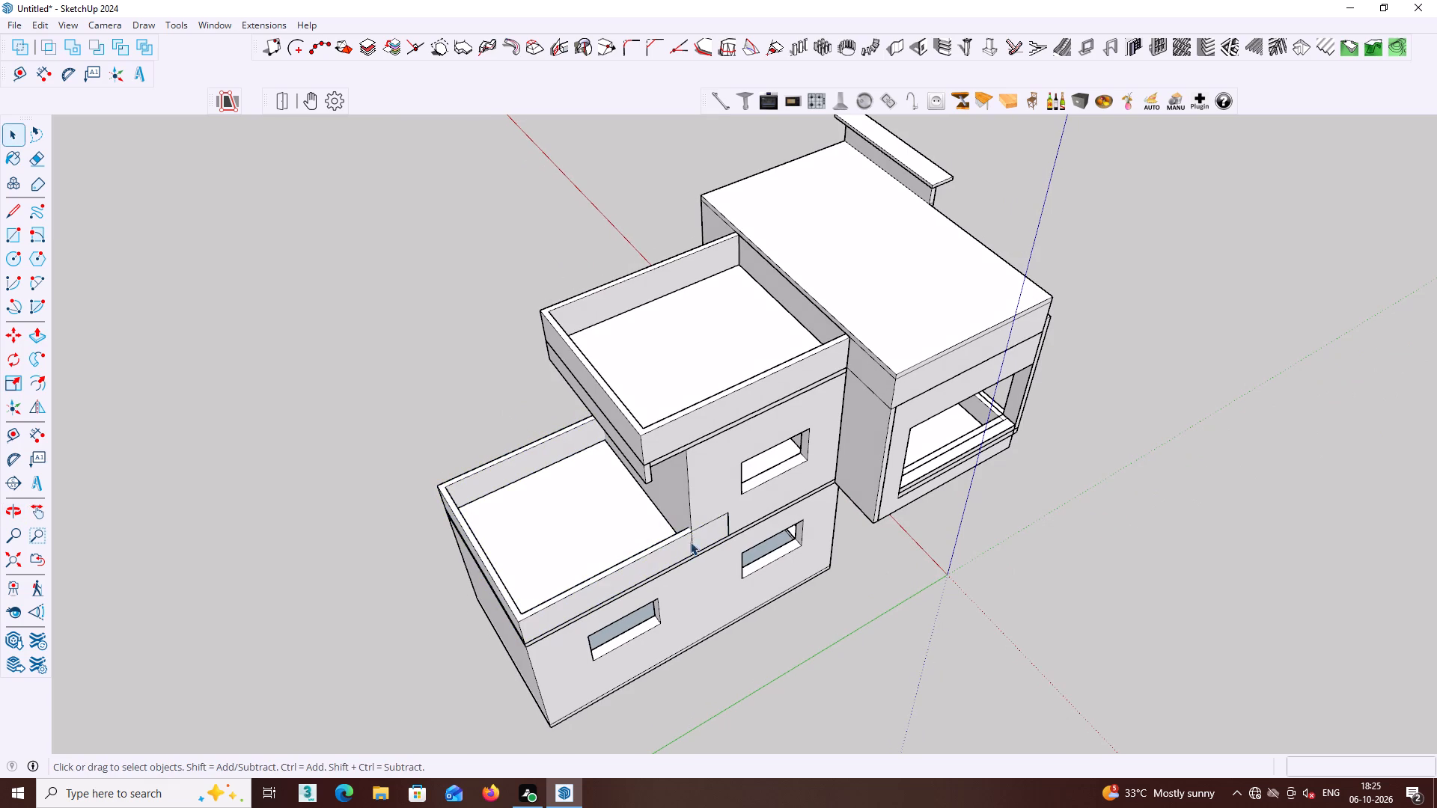
# Inside the copied parapet group, delete the vertical end edge that overlaps the upper storey's side wall.
pyautogui.moveTo(718, 540); pyautogui.dragTo(635, 530, button='middle')
pyautogui.scroll(2, 668, 529)
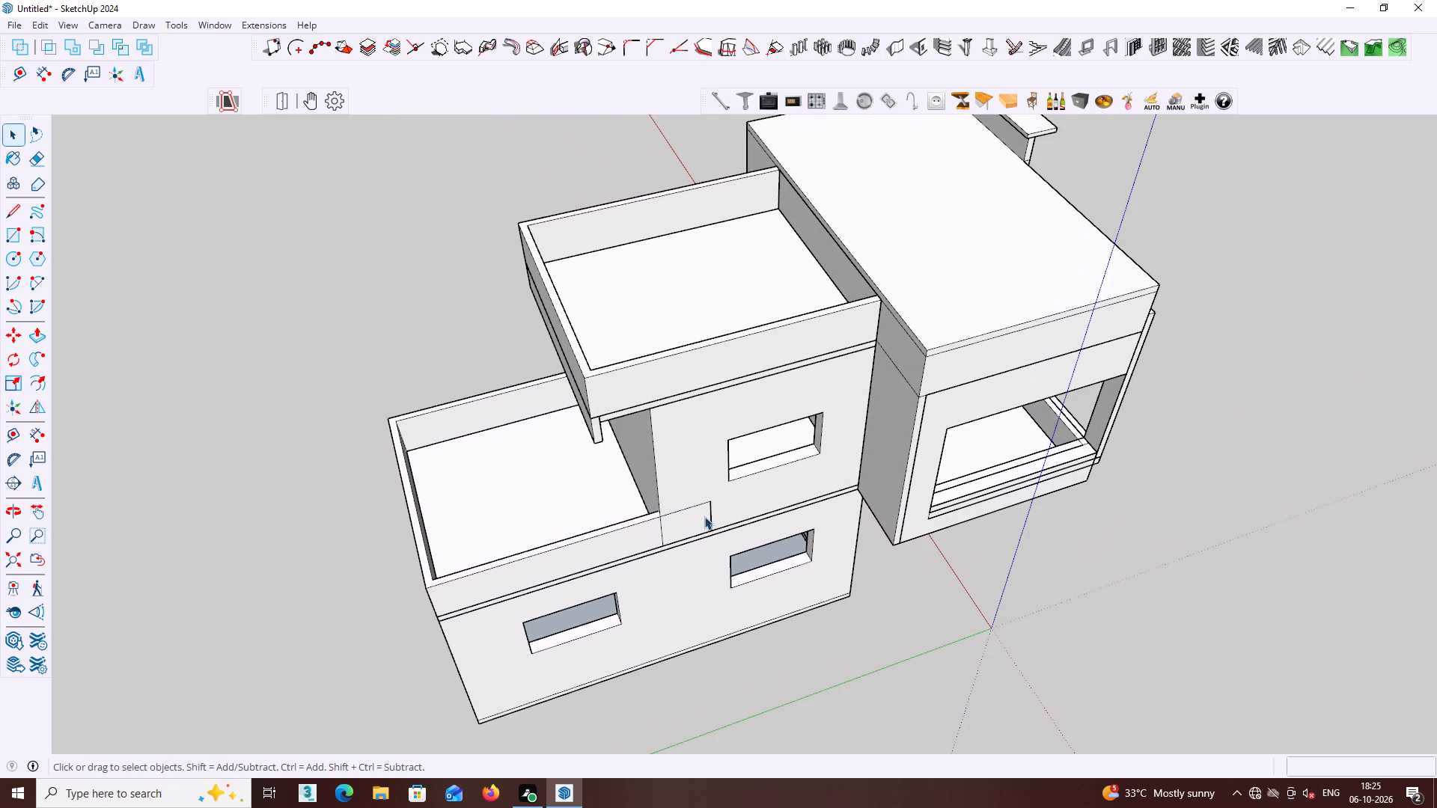
pyautogui.click(707, 515)
pyautogui.doubleClick(710, 516)
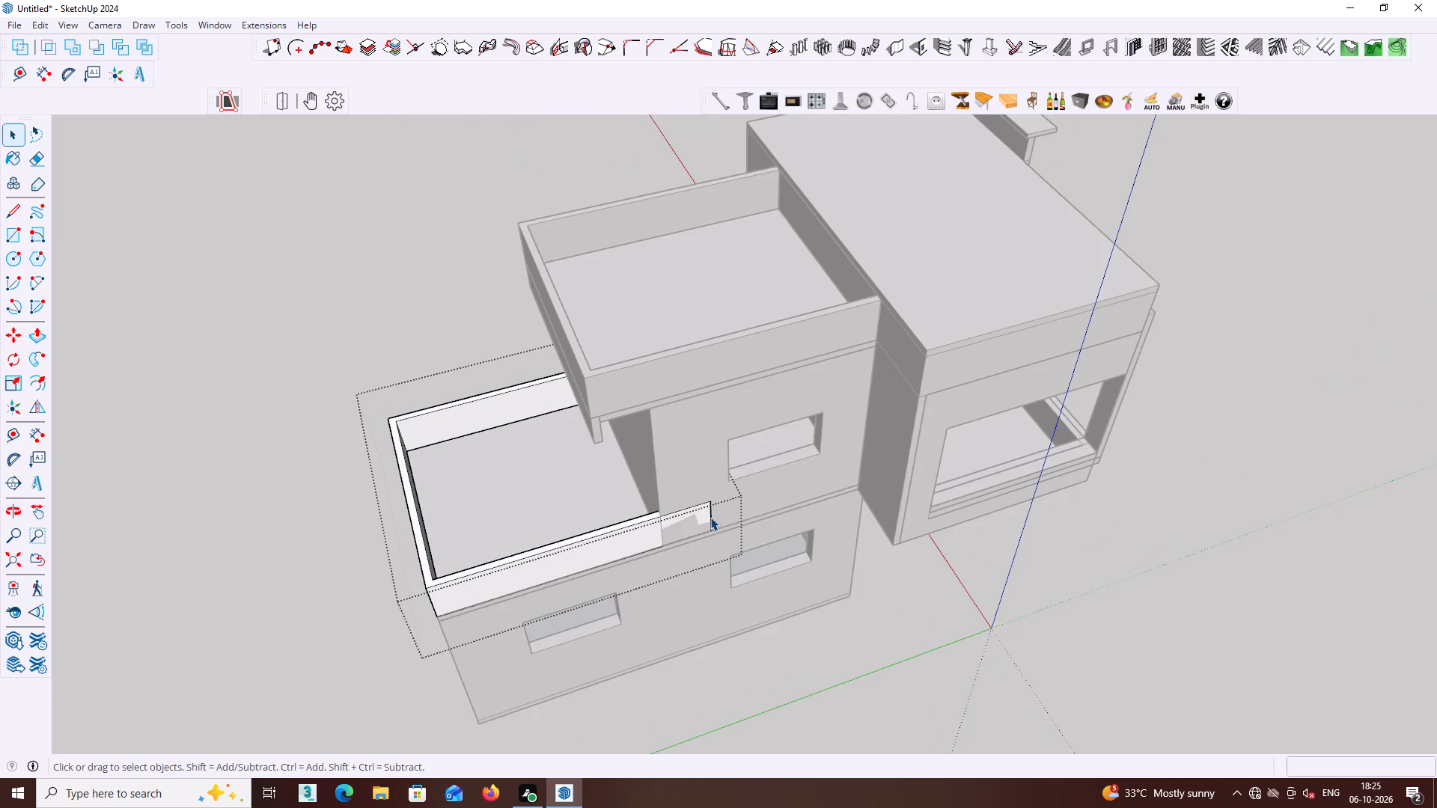
pyautogui.click(710, 517)
pyautogui.click(710, 517)
pyautogui.click(710, 517)
pyautogui.press('Delete')
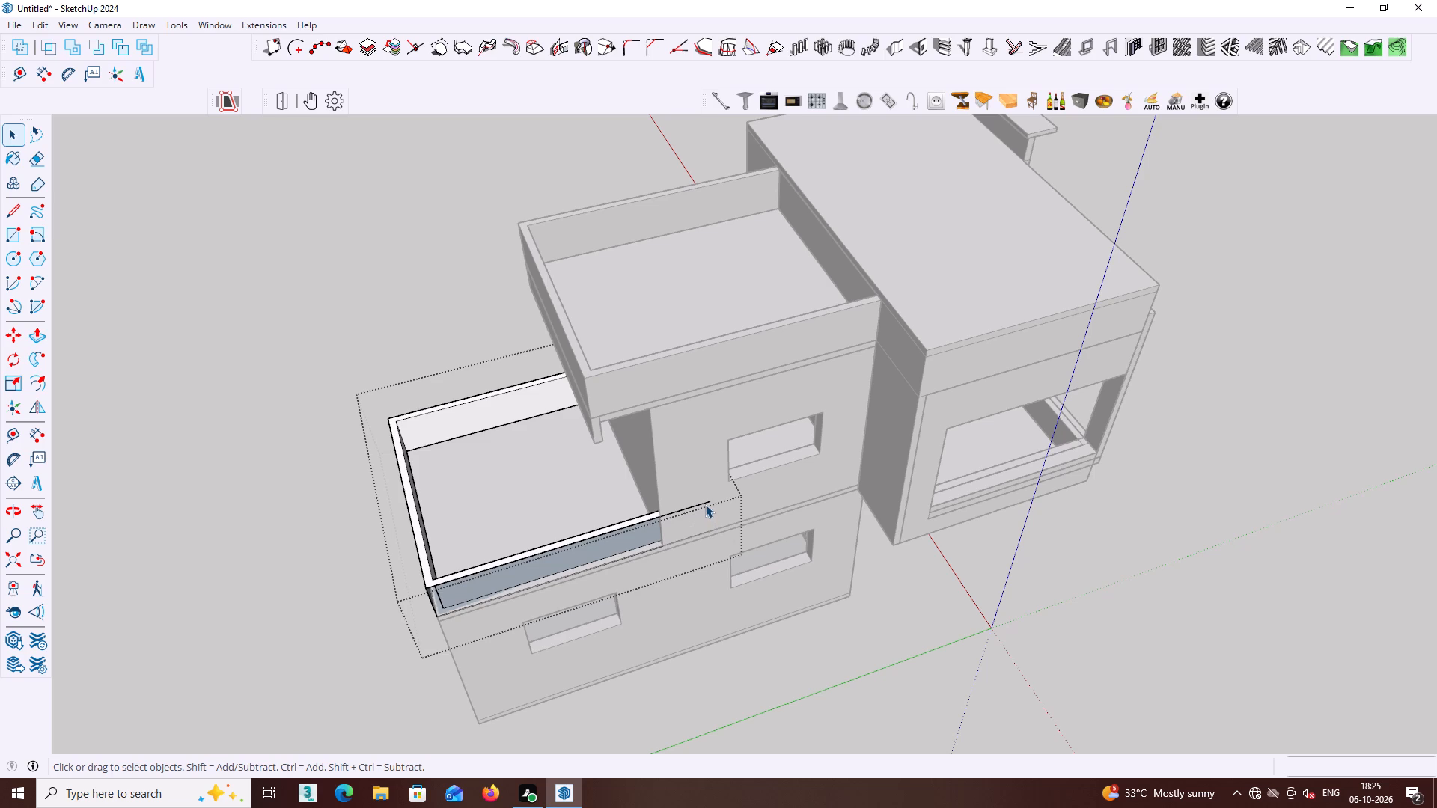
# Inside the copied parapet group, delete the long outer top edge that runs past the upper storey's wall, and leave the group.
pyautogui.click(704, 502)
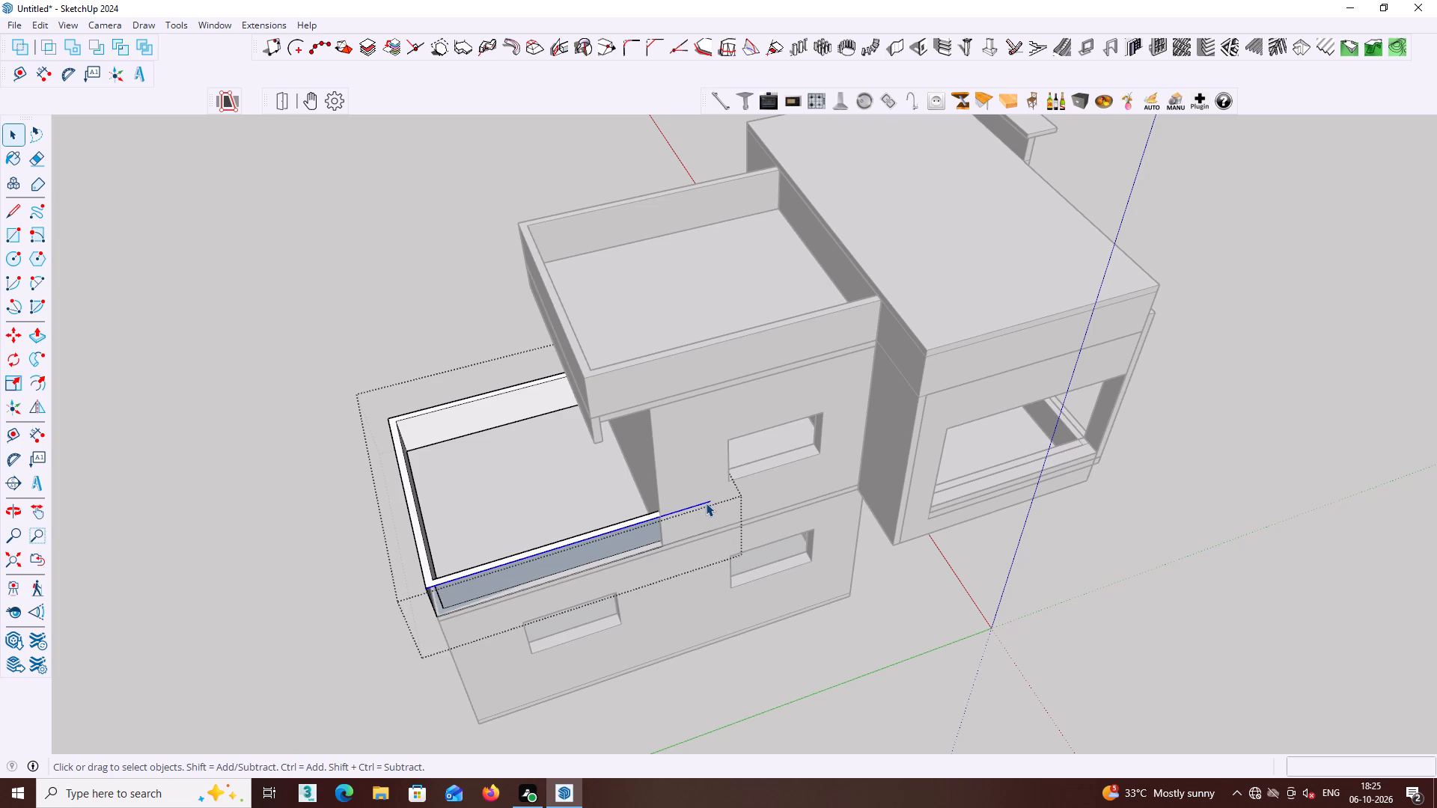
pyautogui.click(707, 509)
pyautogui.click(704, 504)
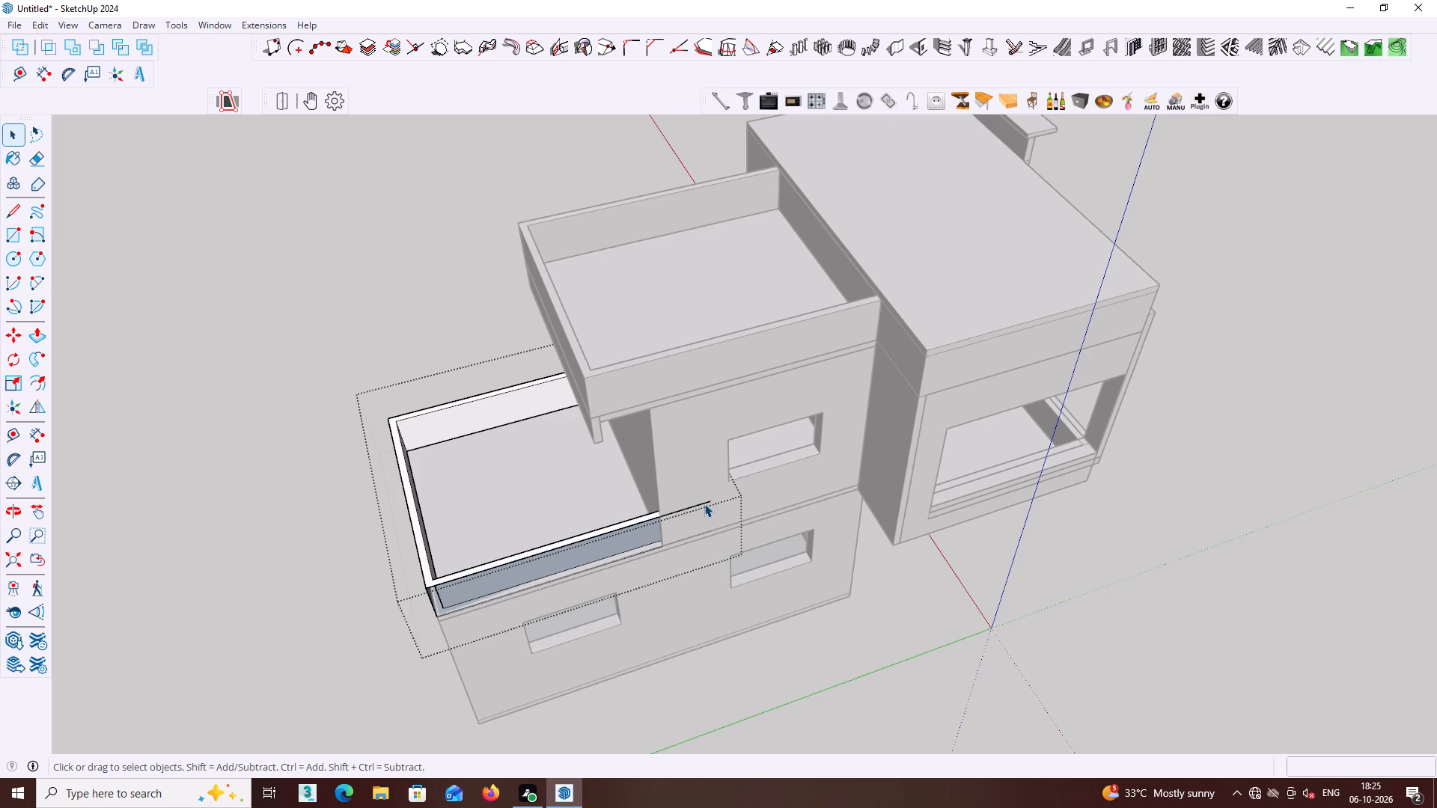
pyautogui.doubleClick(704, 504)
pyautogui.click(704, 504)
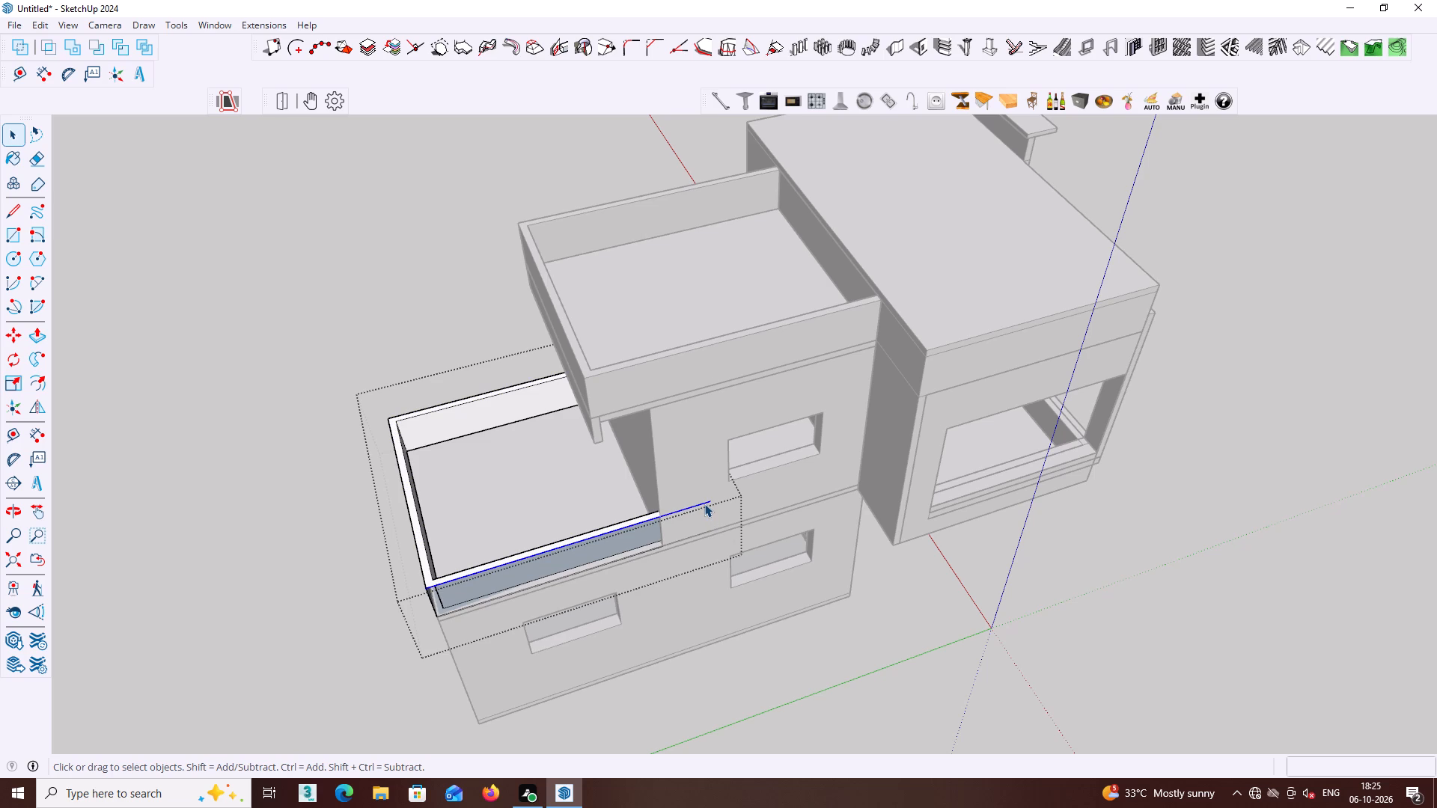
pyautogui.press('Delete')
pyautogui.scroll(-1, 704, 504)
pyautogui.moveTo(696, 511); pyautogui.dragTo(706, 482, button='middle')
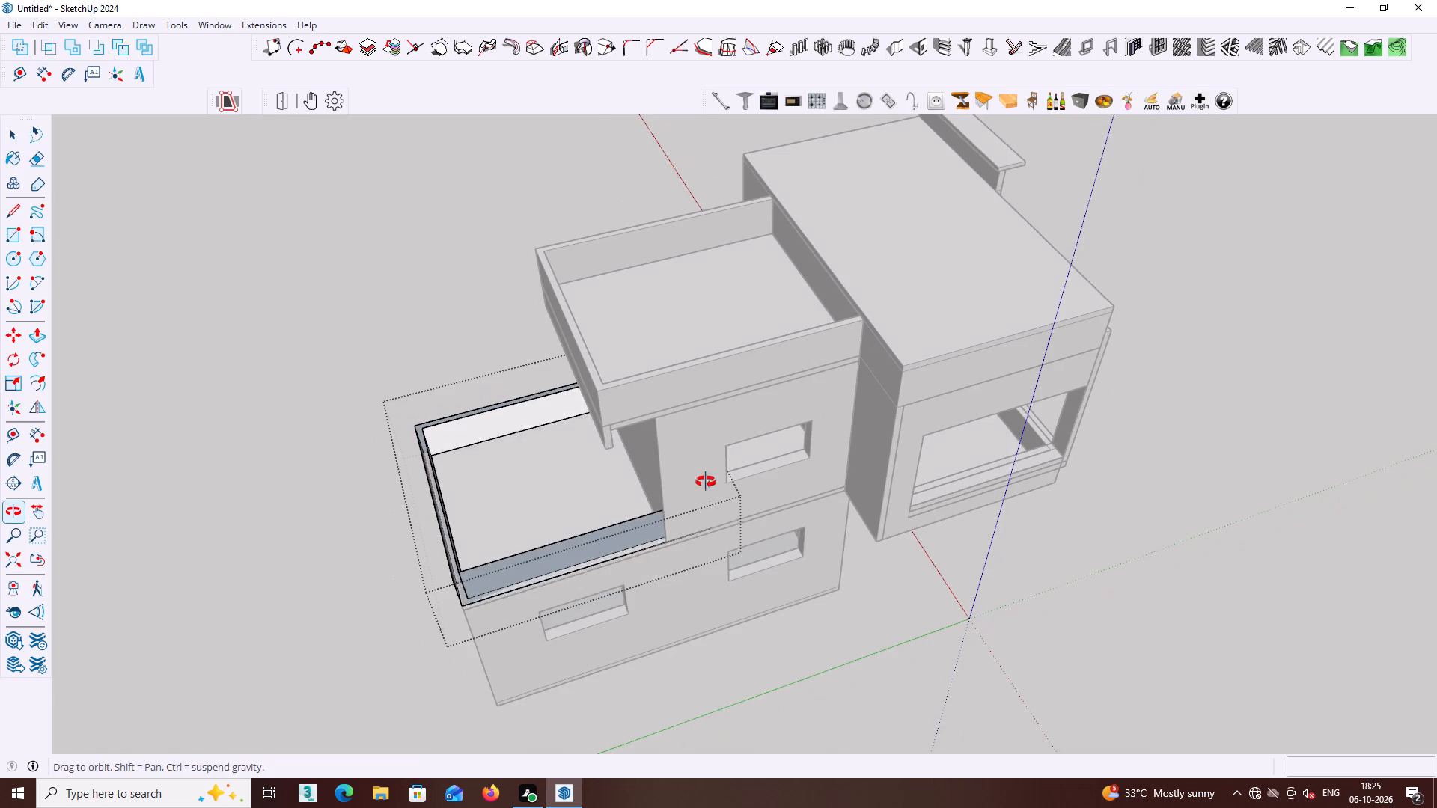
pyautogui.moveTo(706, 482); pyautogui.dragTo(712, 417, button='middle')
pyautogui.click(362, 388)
# Delete the whole copied parapet group from the lower rear roof.
pyautogui.moveTo(397, 420); pyautogui.dragTo(445, 367, button='middle')
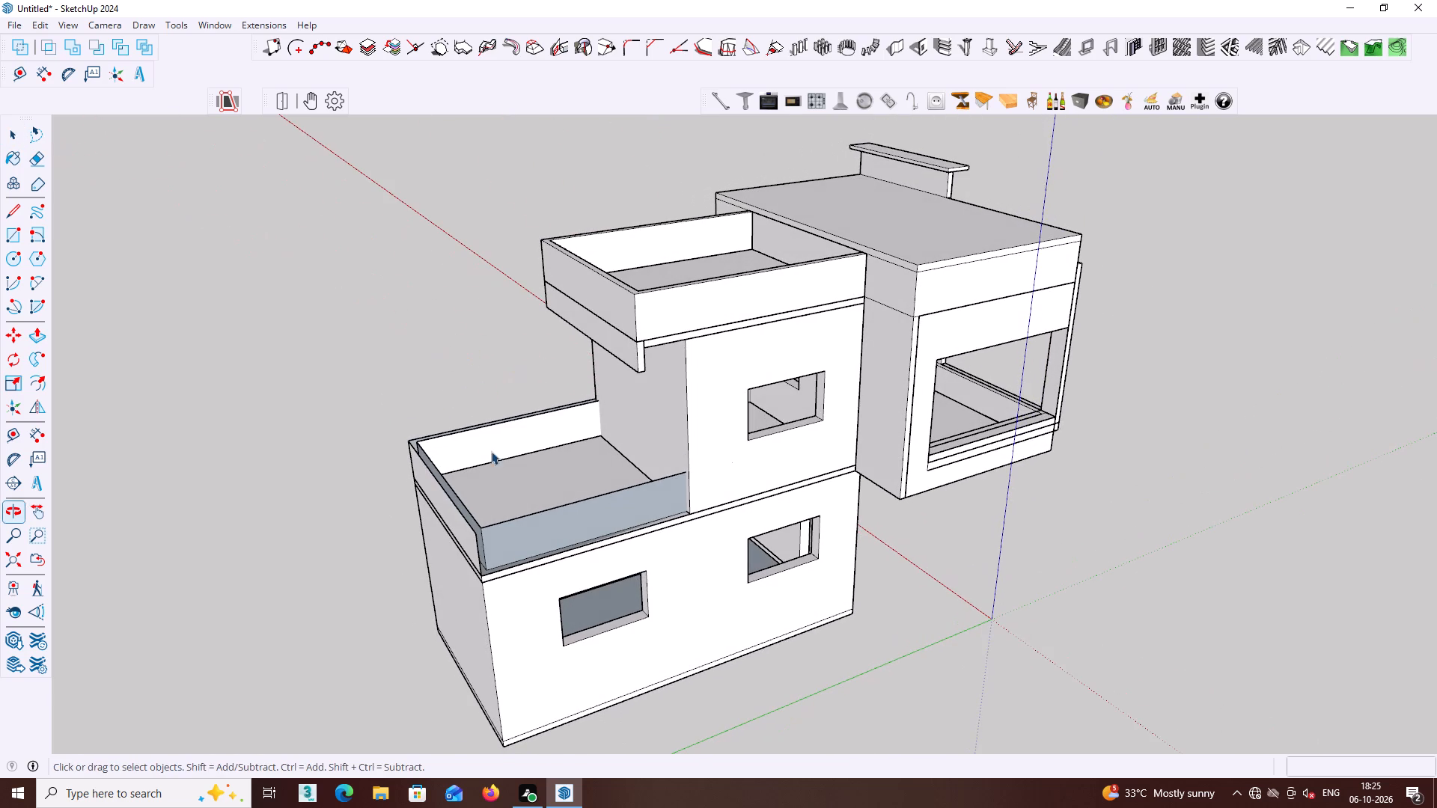
pyautogui.click(539, 526)
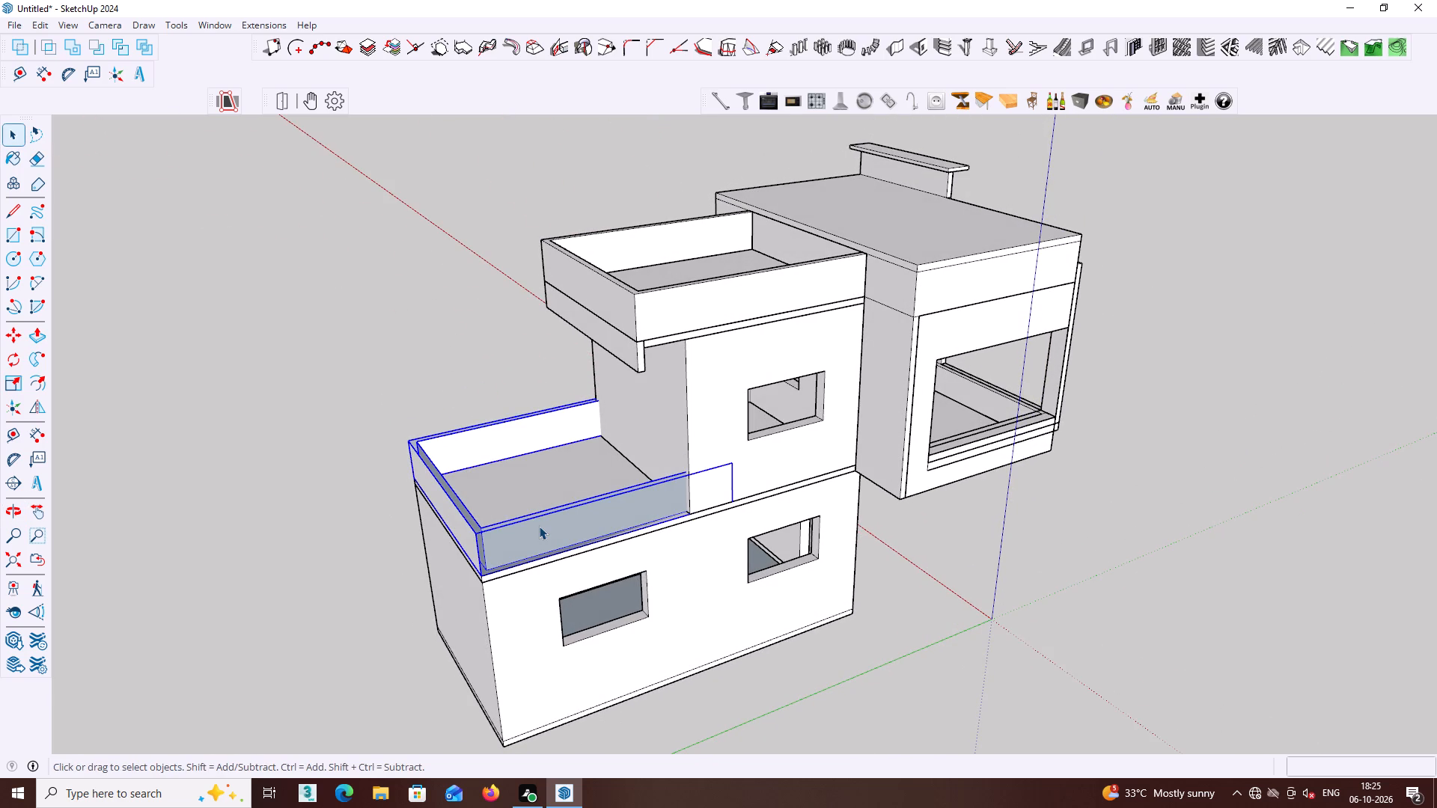
pyautogui.press('Delete')
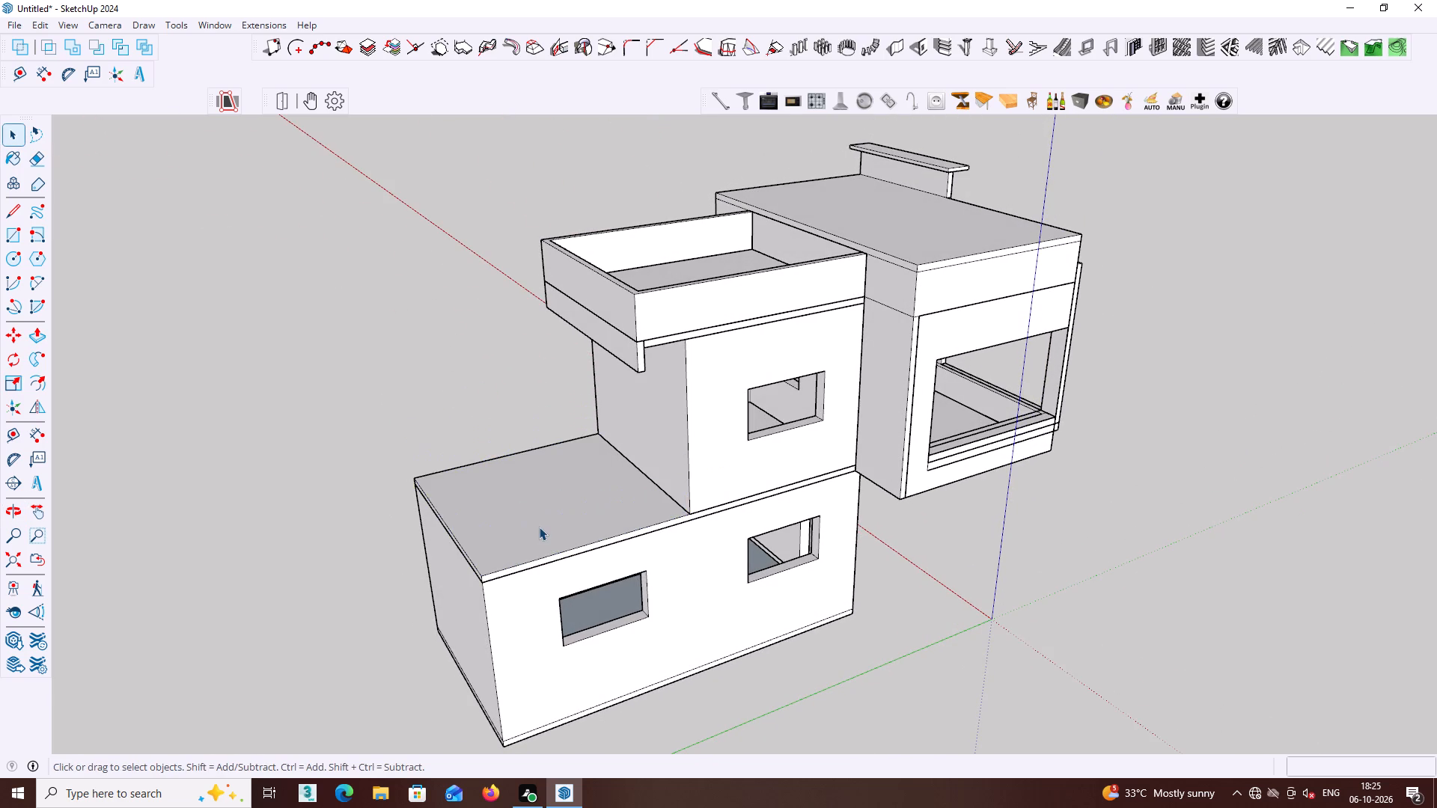
# Configure a 1001bit vertical wall with 4.5" thickness and 3' height for the lower rear roof's parapet.
pyautogui.moveTo(539, 527); pyautogui.dragTo(1027, 510, button='middle')
pyautogui.moveTo(717, 521); pyautogui.dragTo(765, 514, button='middle')
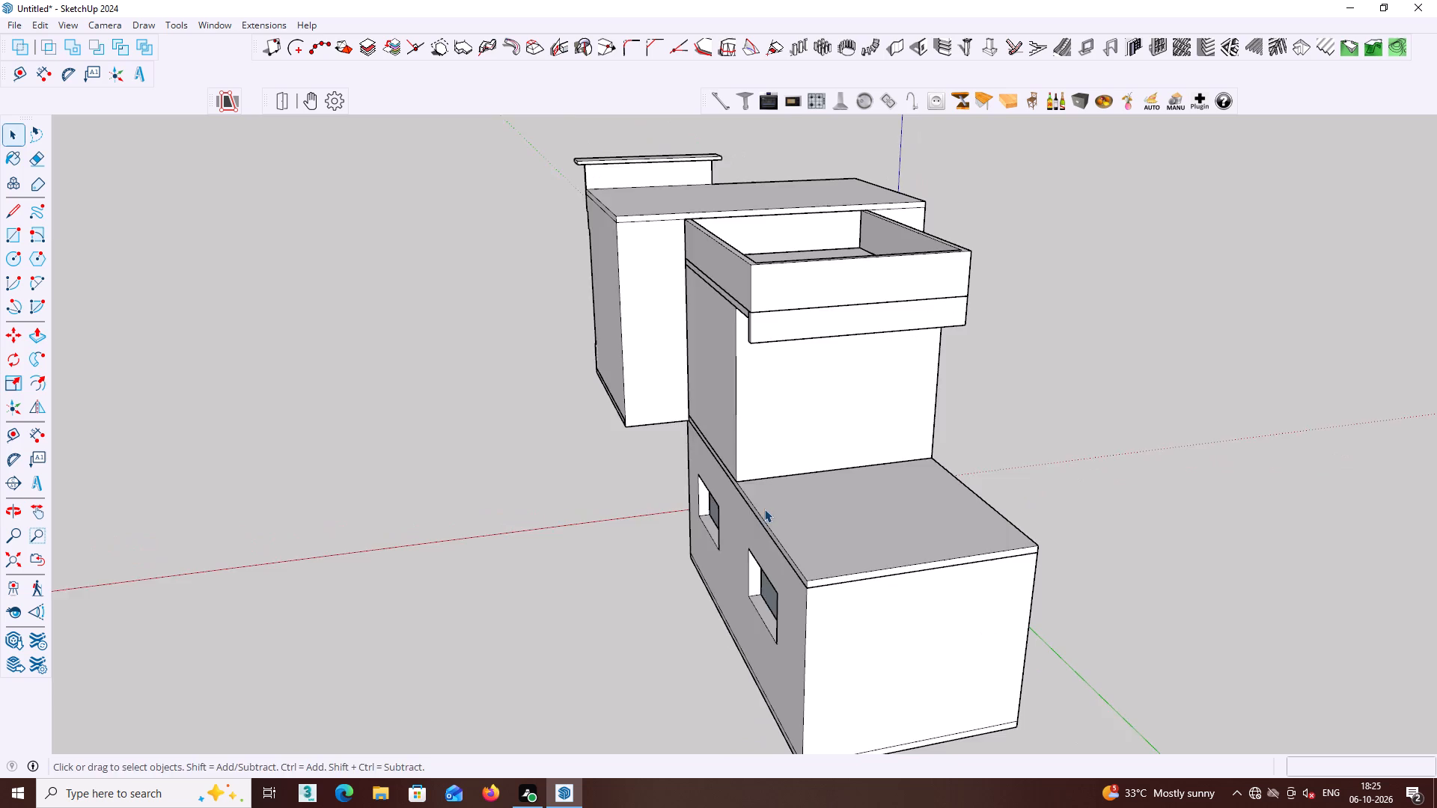
pyautogui.moveTo(763, 509); pyautogui.dragTo(690, 530, button='middle')
pyautogui.keyDown('shift'); pyautogui.moveTo(692, 530); pyautogui.dragTo(614, 492, button='middle'); pyautogui.keyUp('shift')
pyautogui.moveTo(627, 495); pyautogui.dragTo(638, 509, button='middle')
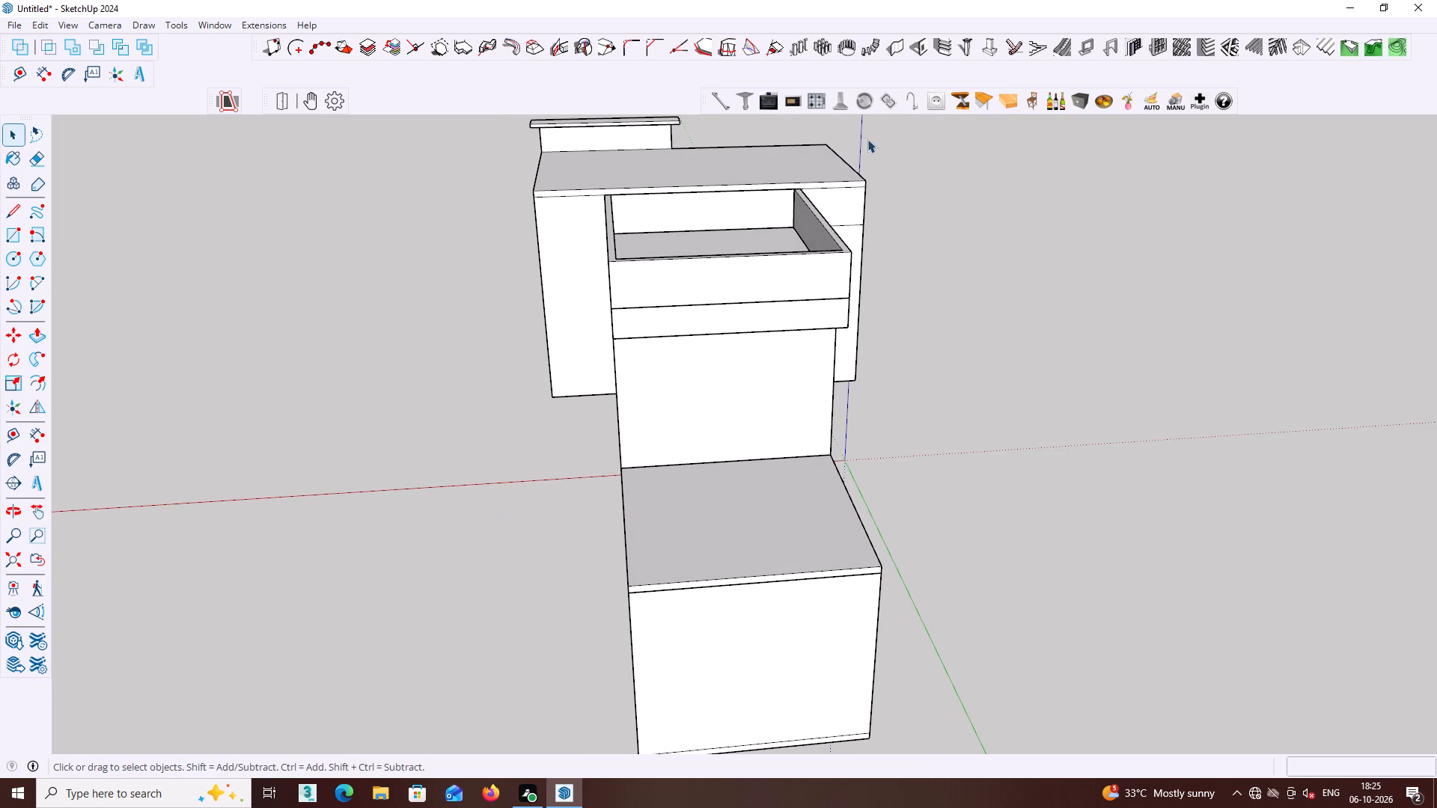
pyautogui.click(894, 47)
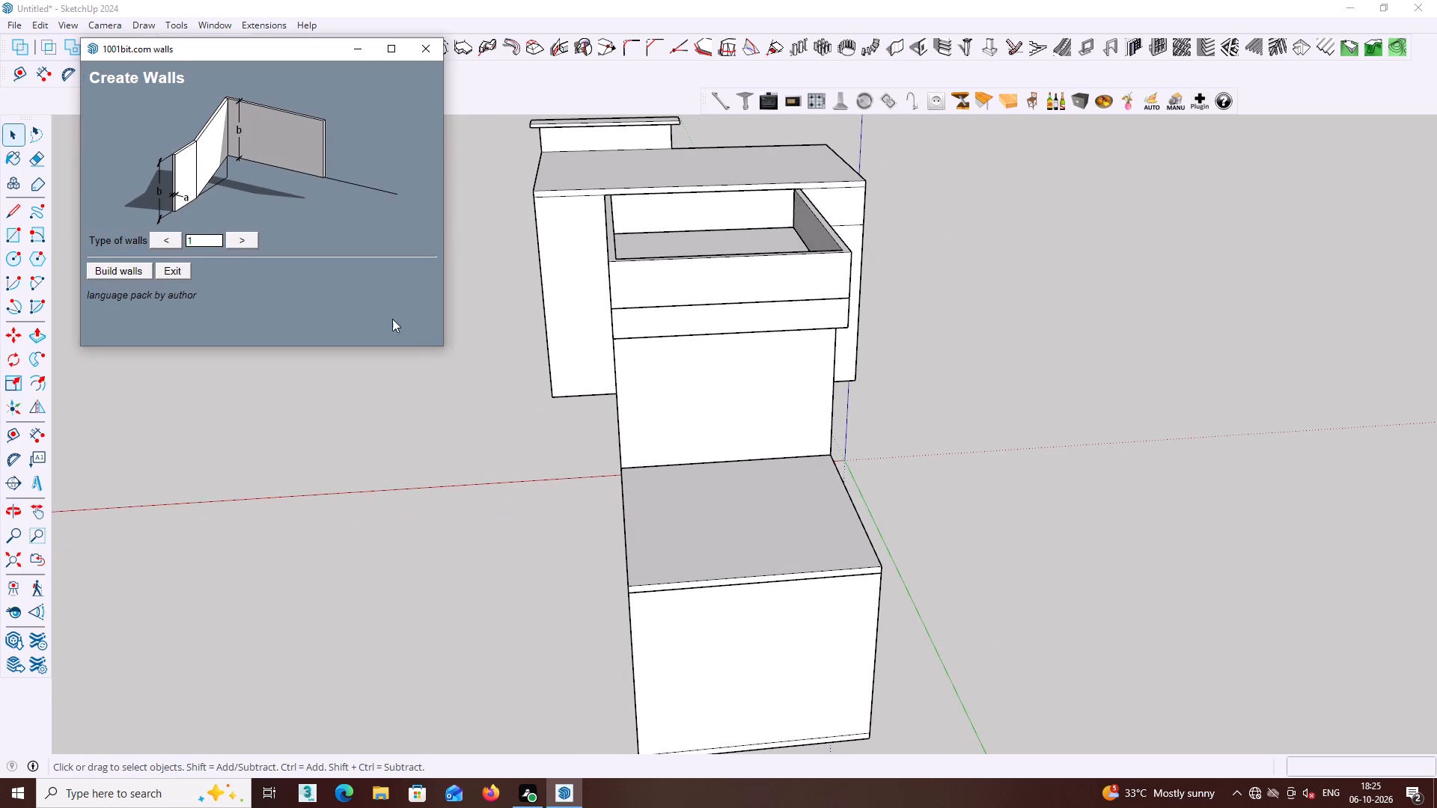
pyautogui.click(125, 269)
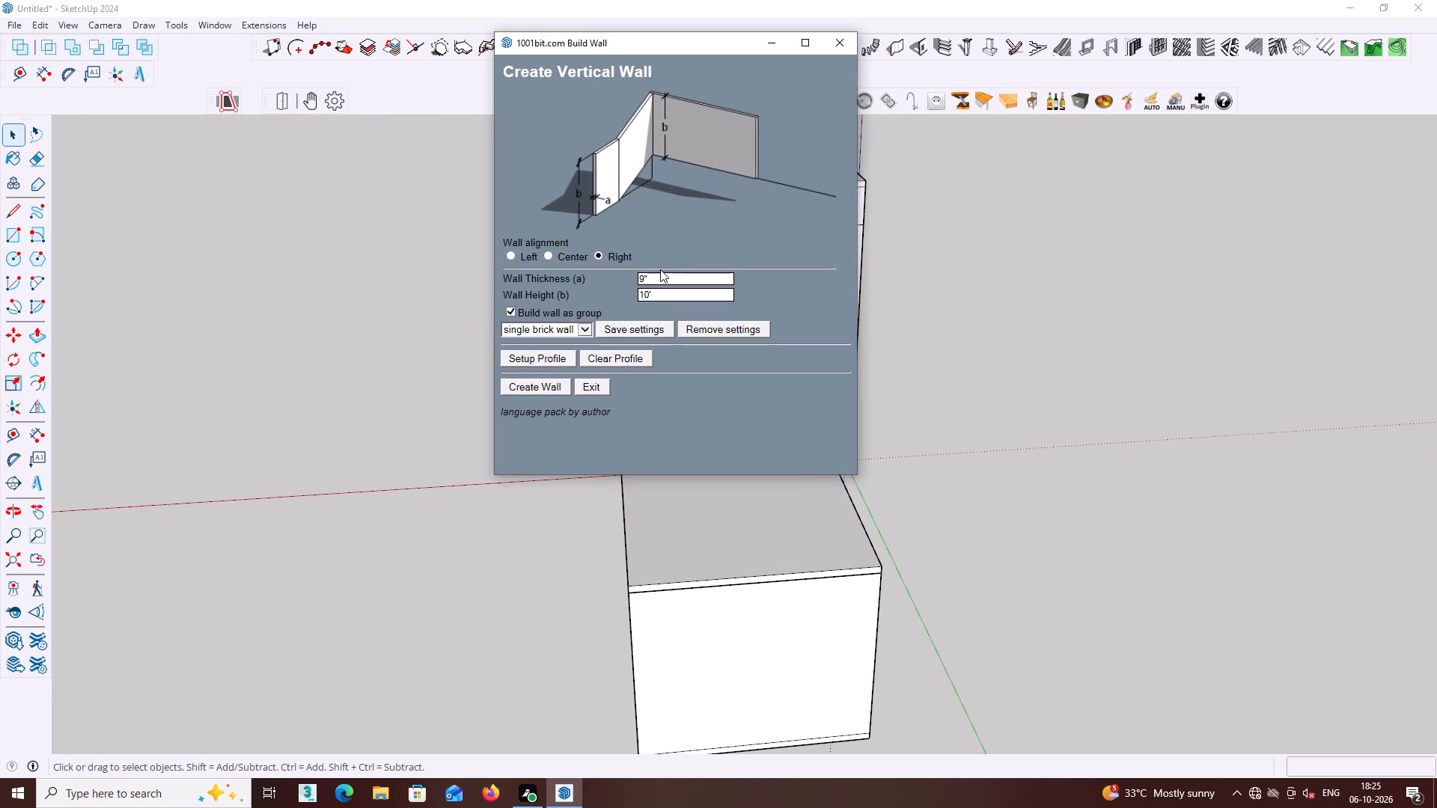
pyautogui.click(660, 269)
pyautogui.click(658, 276)
pyautogui.press('BackSpace')
pyautogui.write('4.5')
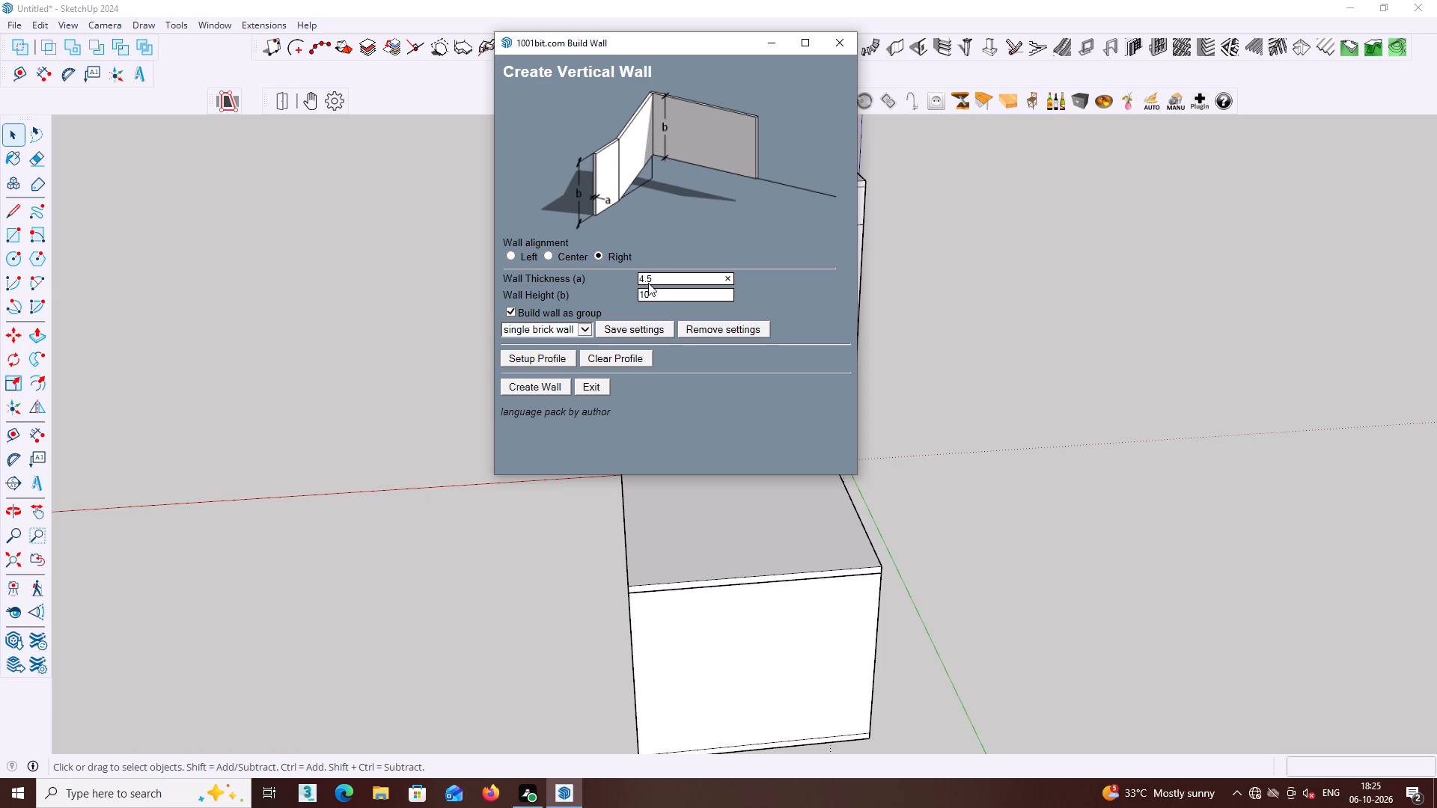
pyautogui.hotkey('shift', '"')
pyautogui.click(653, 295)
pyautogui.press('BackSpace')
pyautogui.press('3')
pyautogui.press("'")
pyautogui.press('Return')
pyautogui.click(535, 388)
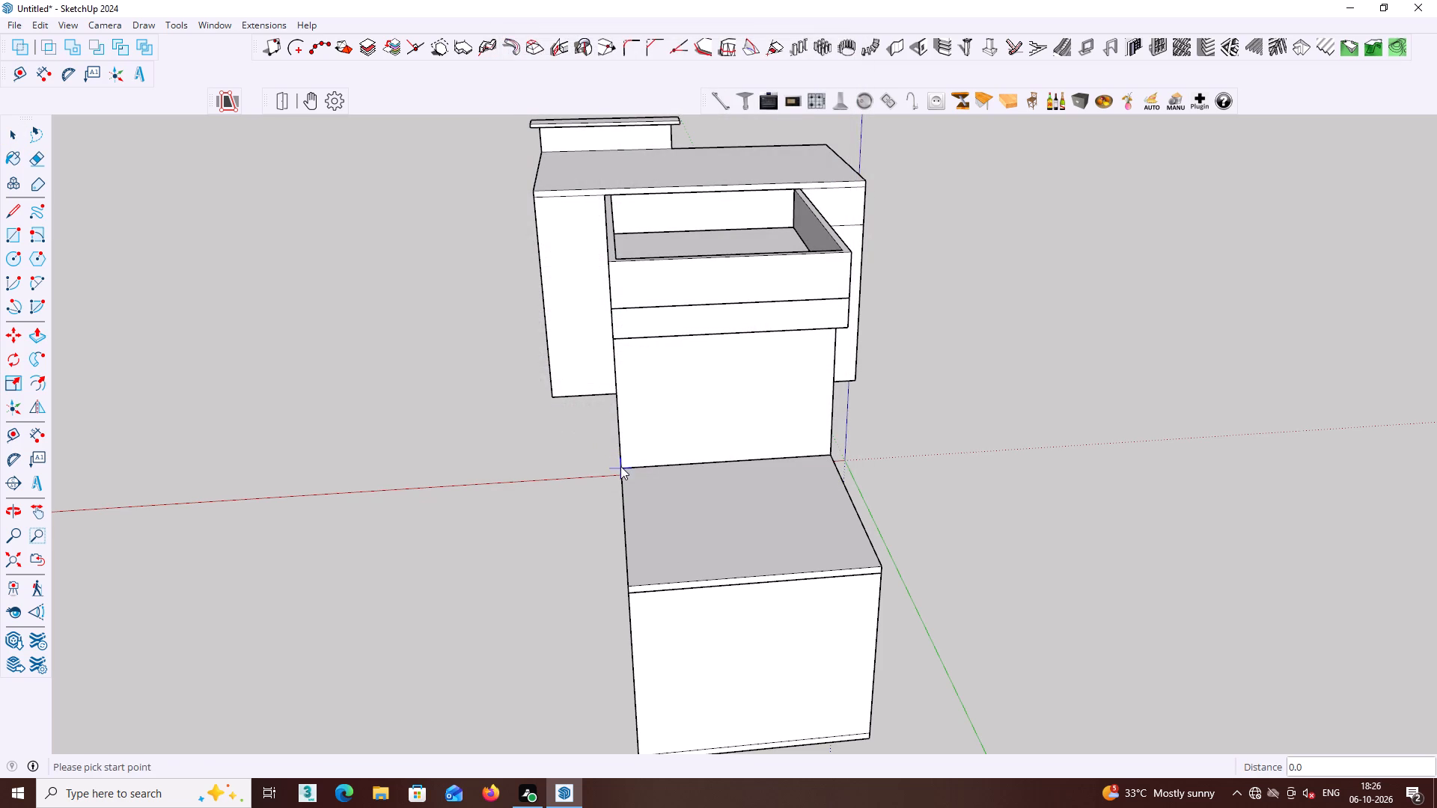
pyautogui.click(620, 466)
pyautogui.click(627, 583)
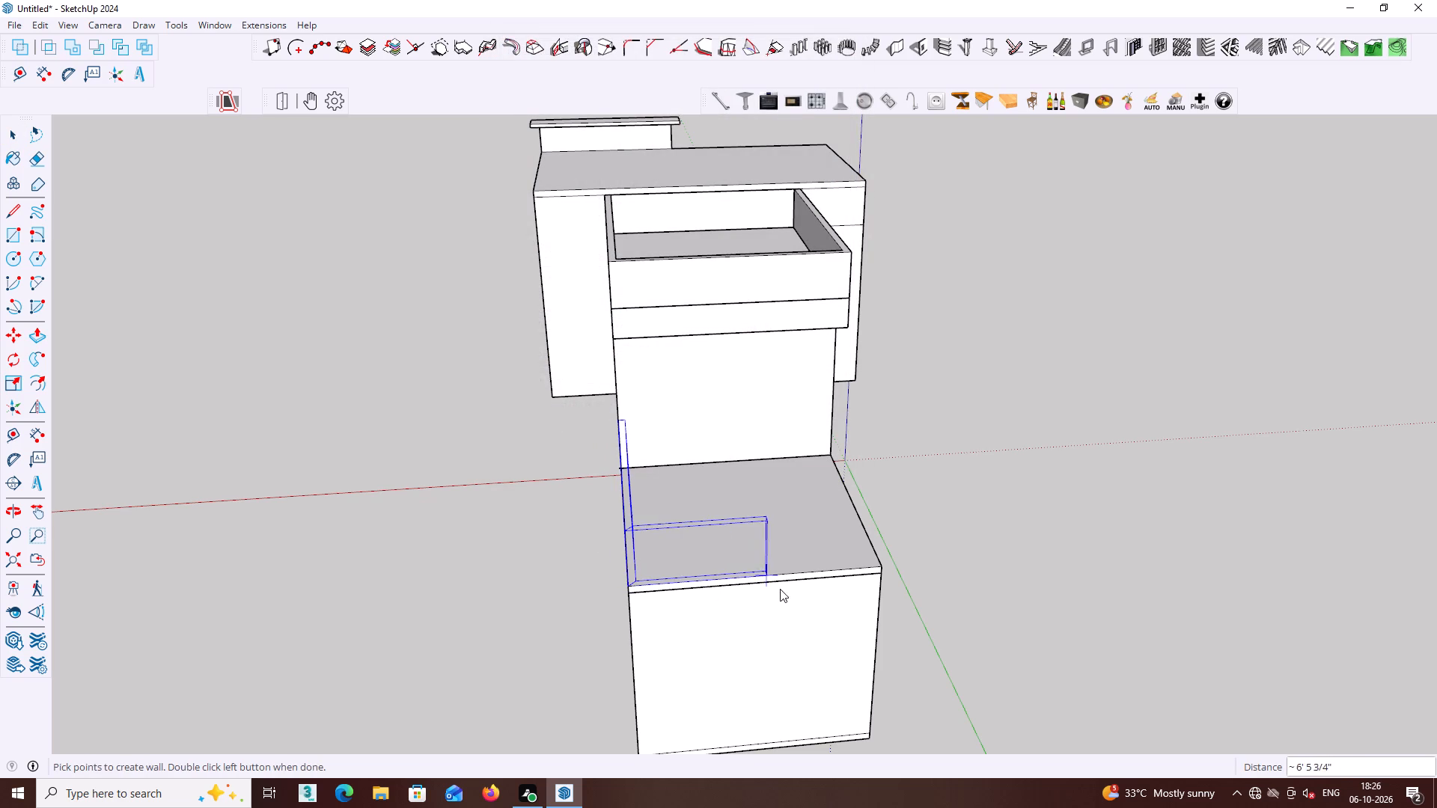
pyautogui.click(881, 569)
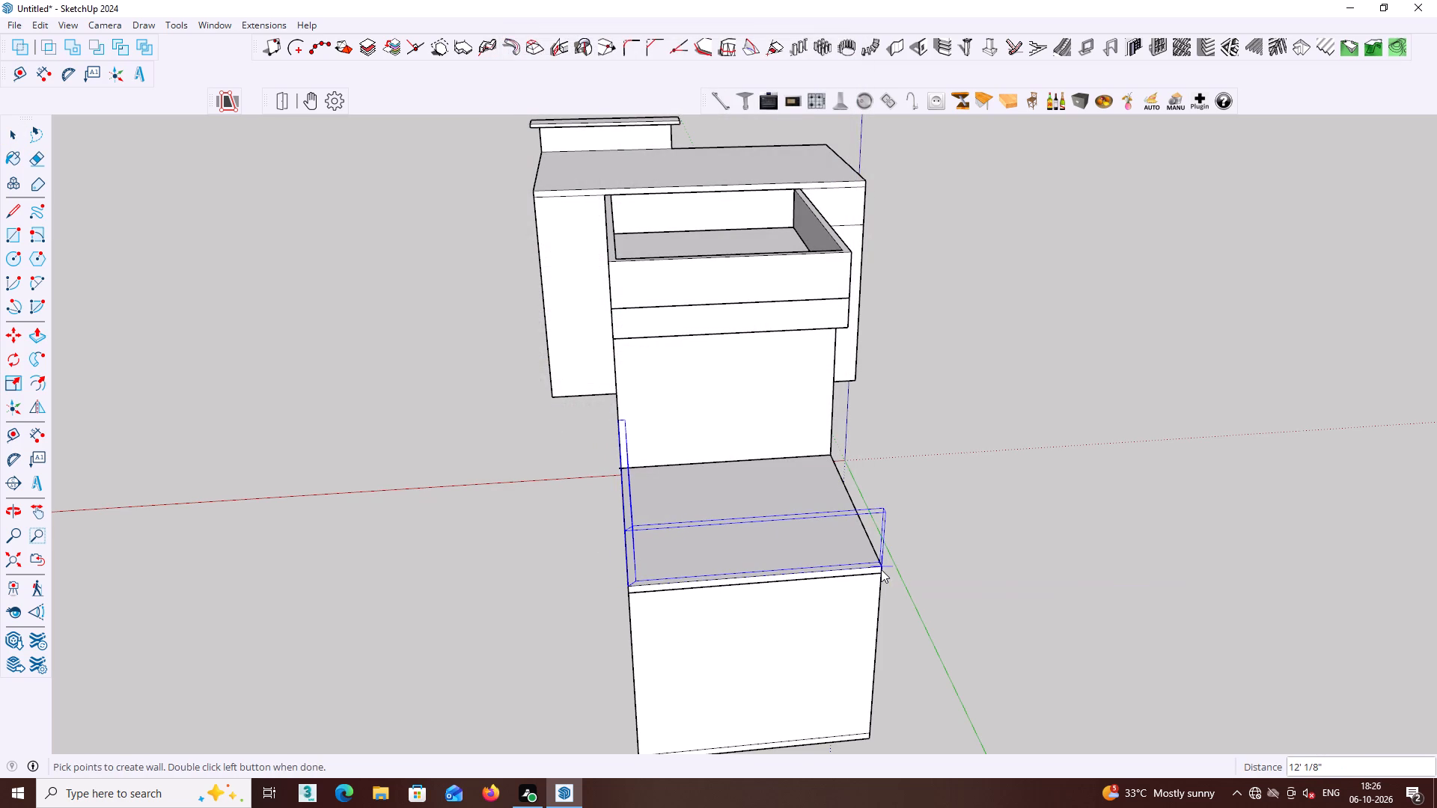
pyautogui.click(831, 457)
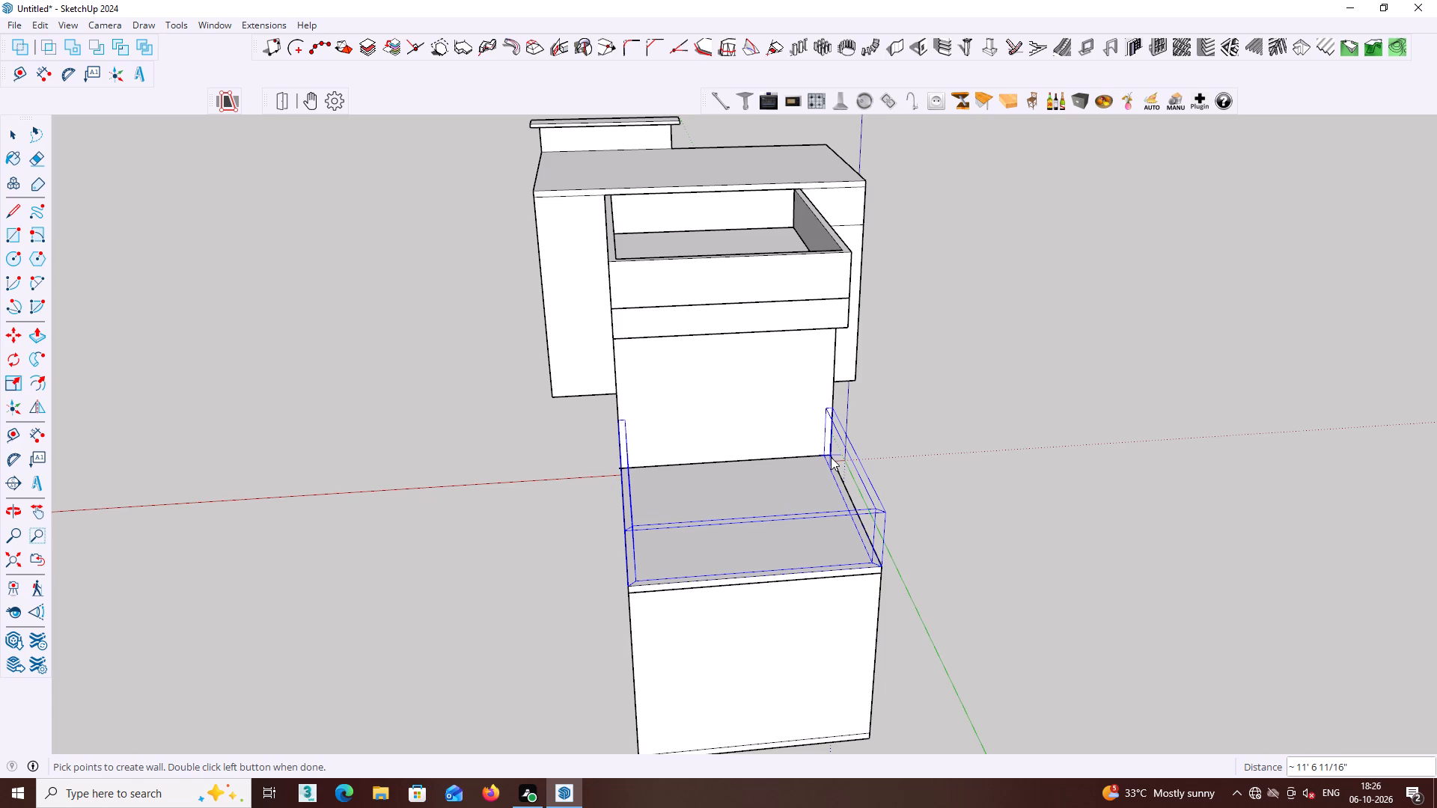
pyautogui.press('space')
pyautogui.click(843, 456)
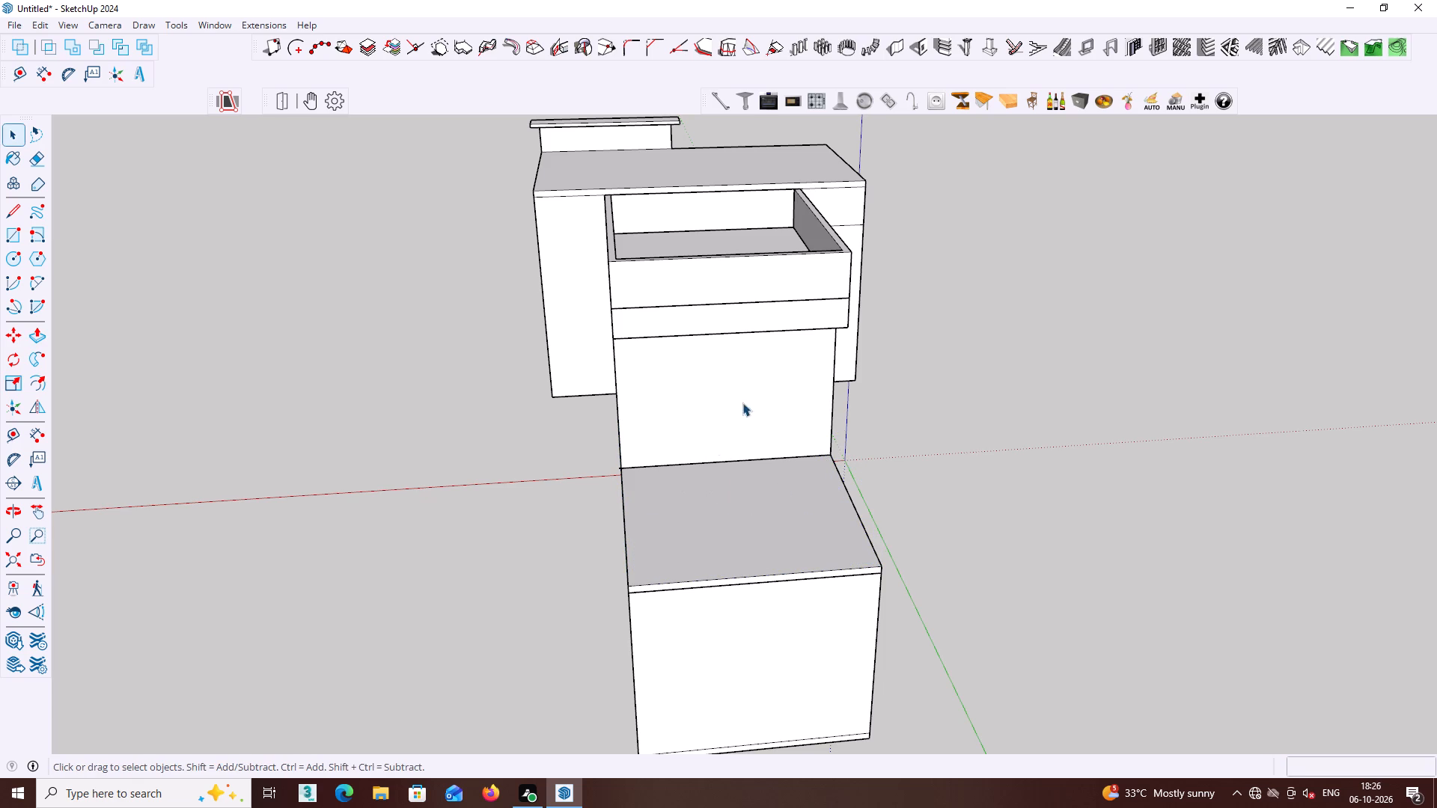
# Build a 4 1/2" thick, 3' high parapet wall along the lower rear roof's three open edges, from one upper-storey wall corner to the other.
pyautogui.moveTo(639, 459); pyautogui.dragTo(721, 443, button='middle')
pyautogui.scroll(2, 678, 453)
pyautogui.moveTo(671, 472); pyautogui.dragTo(655, 564, button='middle')
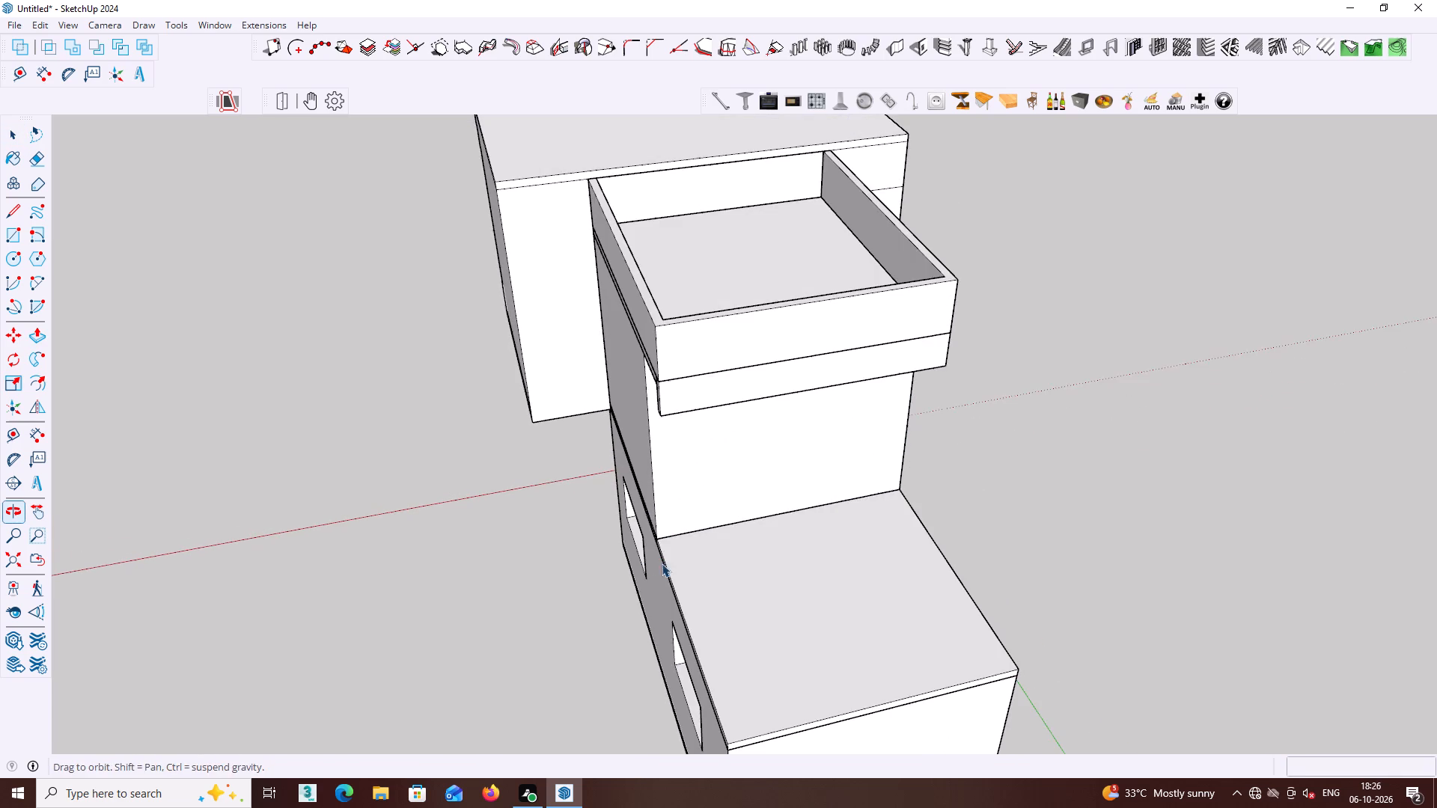
pyautogui.moveTo(666, 563); pyautogui.dragTo(661, 543, button='middle')
pyautogui.scroll(1, 689, 502)
pyautogui.click(899, 49)
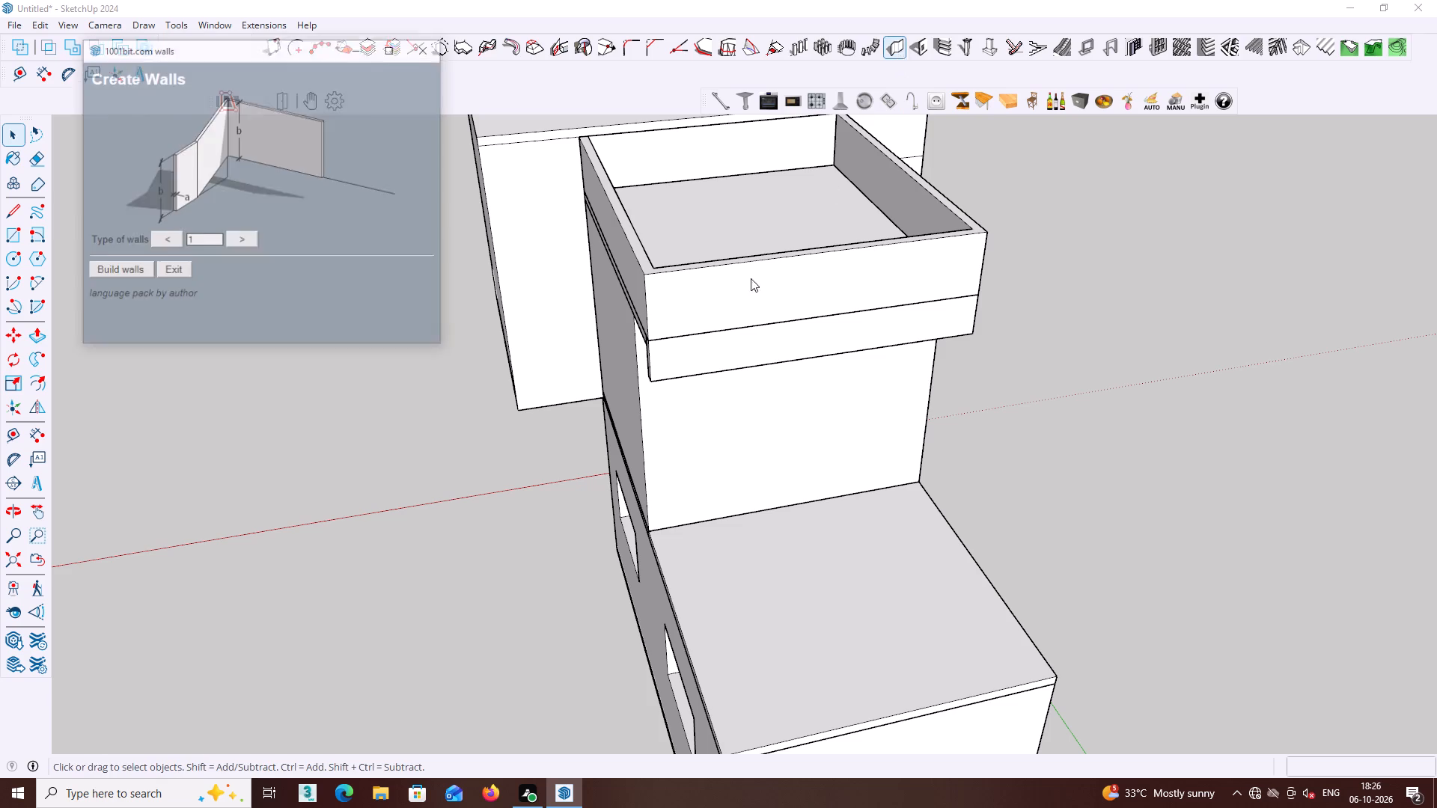
pyautogui.click(121, 273)
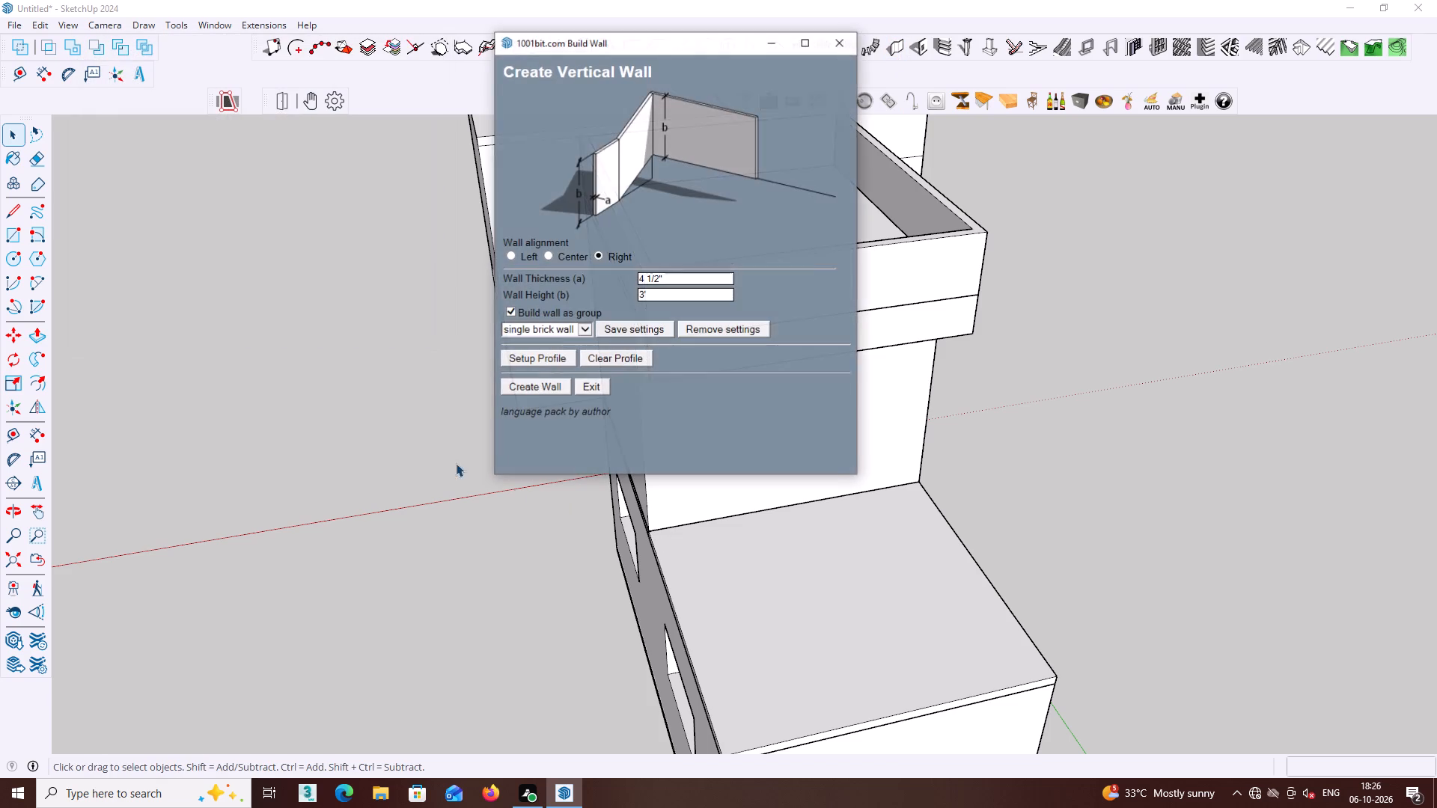
pyautogui.click(538, 380)
pyautogui.keyDown('shift'); pyautogui.moveTo(570, 436); pyautogui.dragTo(497, 321, button='middle'); pyautogui.keyUp('shift')
pyautogui.click(564, 400)
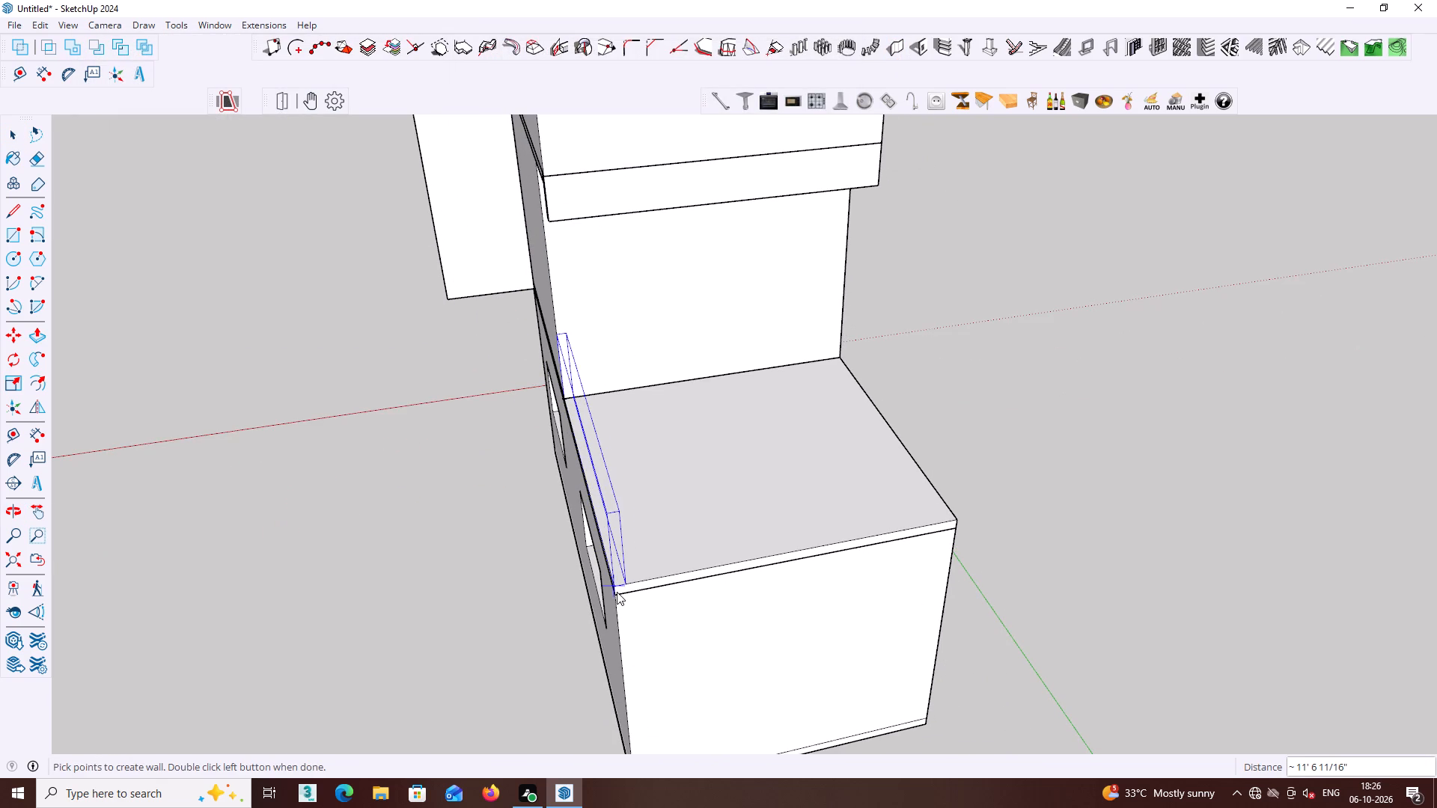
pyautogui.click(617, 592)
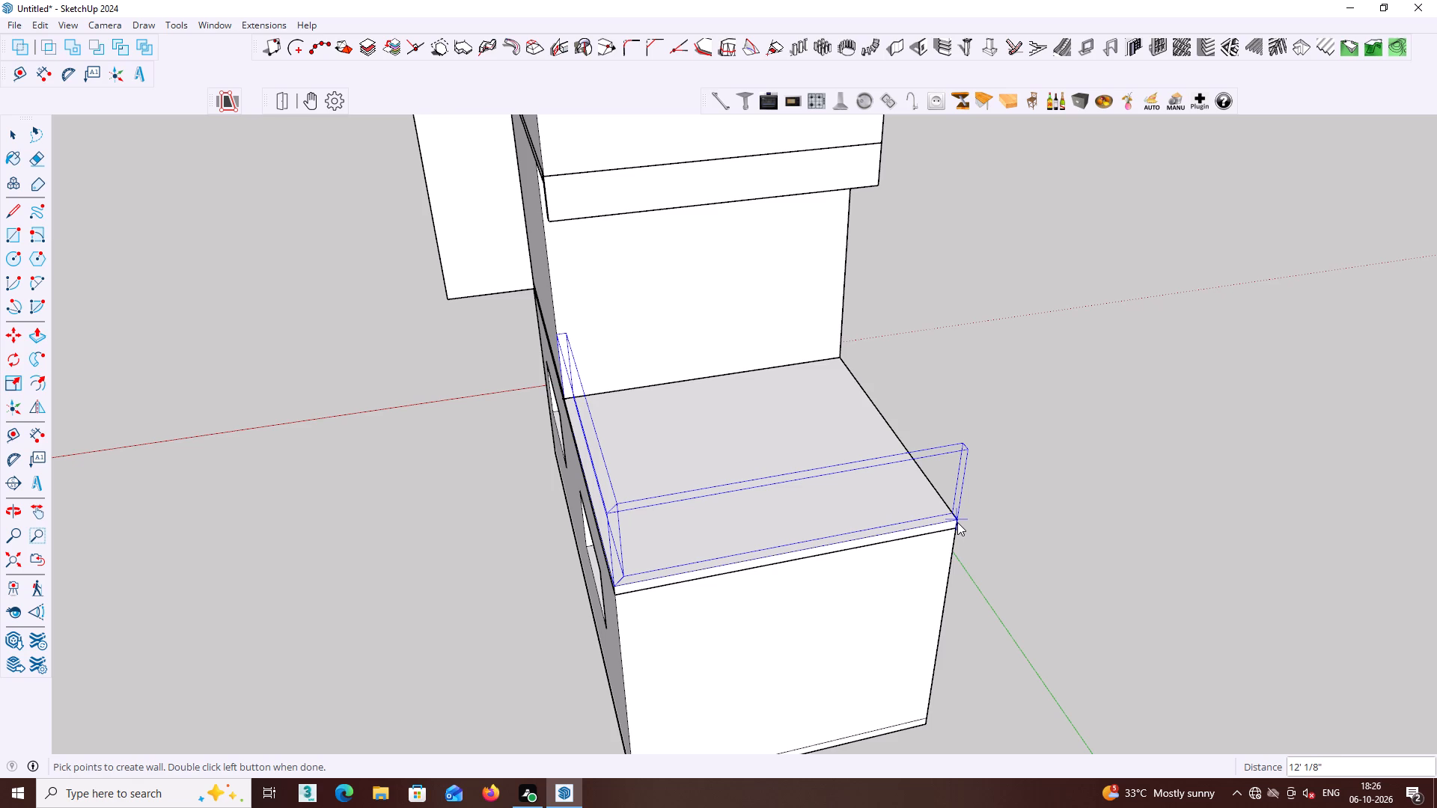
pyautogui.click(957, 522)
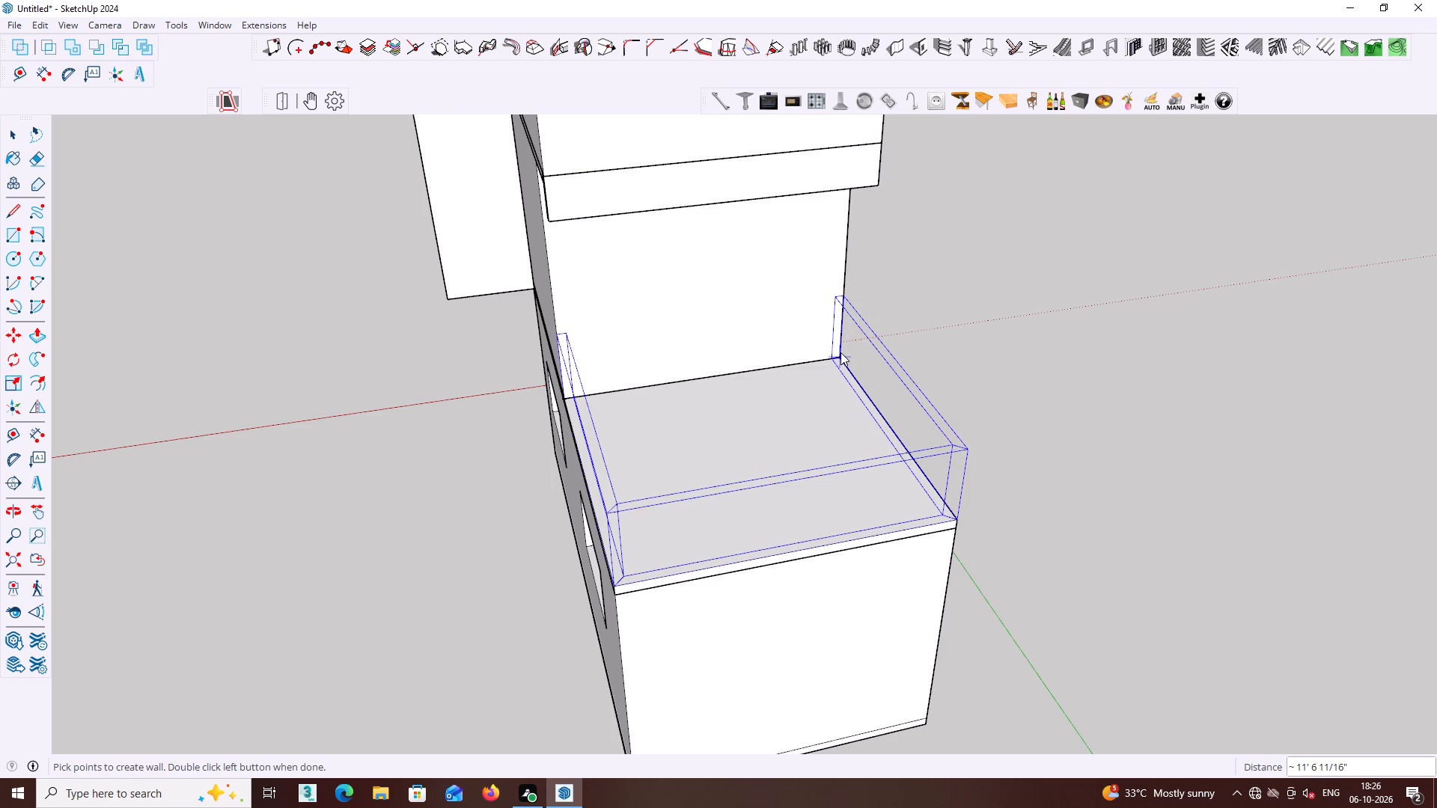
pyautogui.click(840, 352)
pyautogui.click(840, 353)
pyautogui.tripleClick(840, 358)
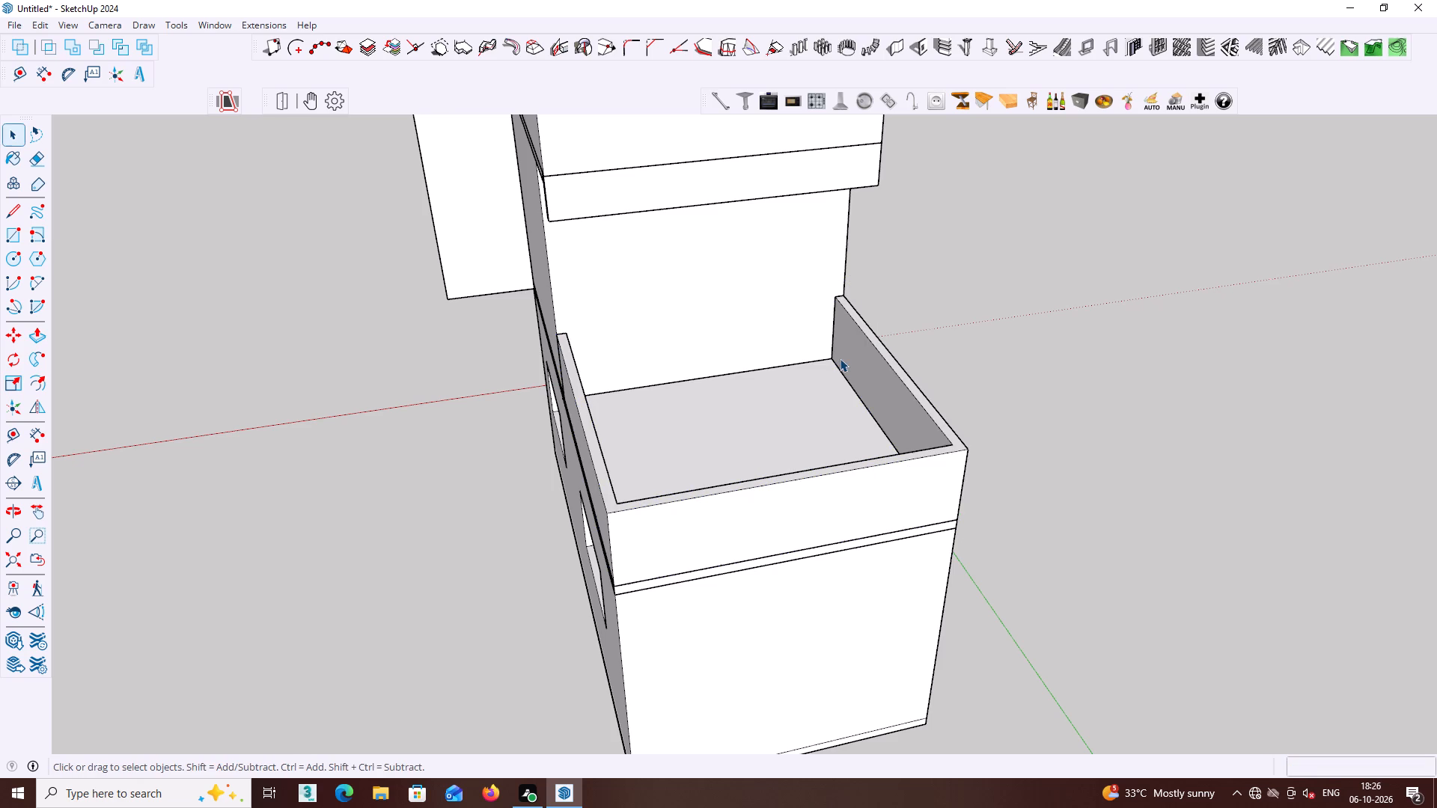
pyautogui.press('space')
pyautogui.click(939, 346)
# Examine the new parapet and the whole house from the side and the front.
pyautogui.moveTo(953, 349); pyautogui.dragTo(573, 404, button='middle')
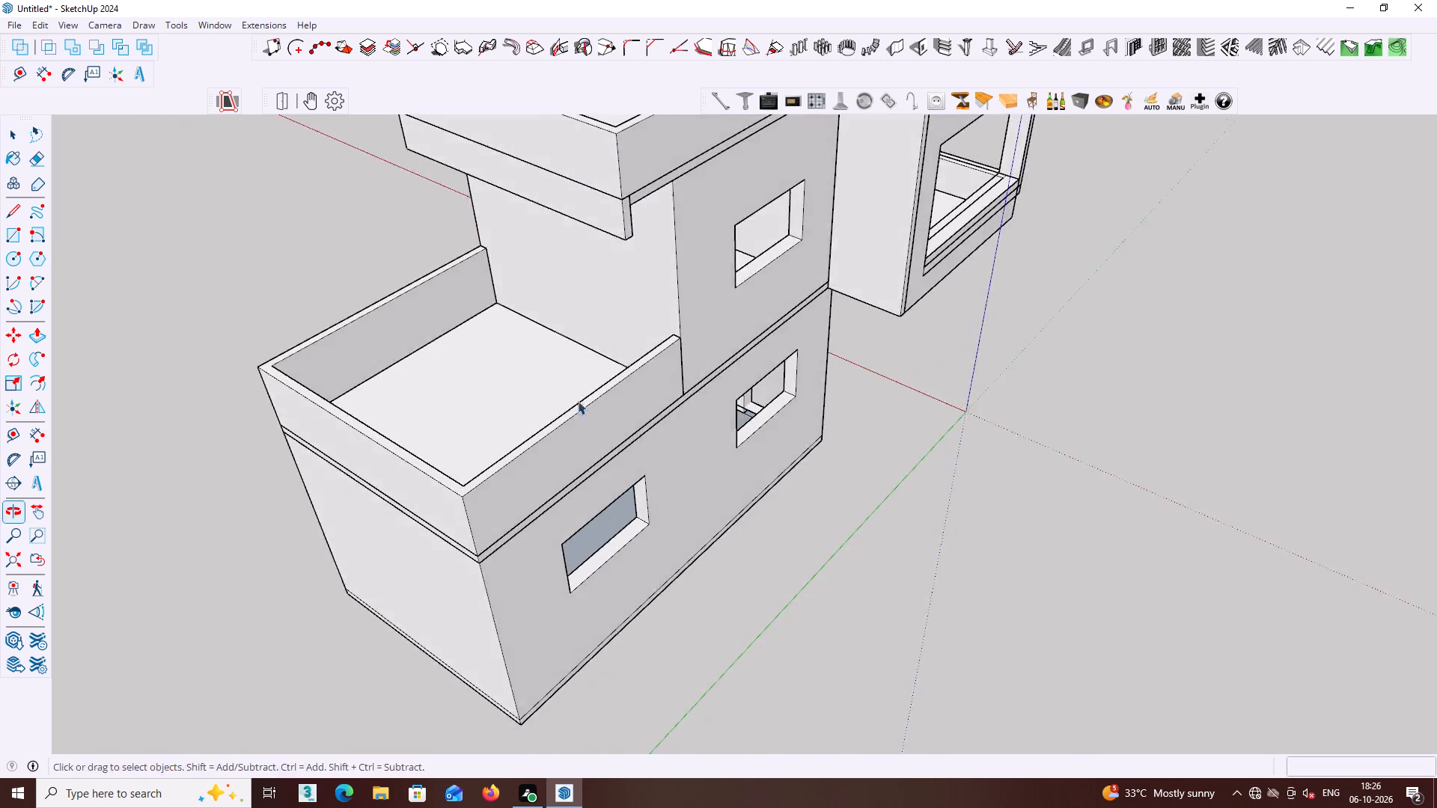
pyautogui.moveTo(620, 391); pyautogui.dragTo(424, 412, button='middle')
pyautogui.moveTo(565, 358); pyautogui.dragTo(506, 185, button='middle')
pyautogui.moveTo(499, 200); pyautogui.dragTo(514, 188, button='middle')
pyautogui.scroll(-2, 536, 220)
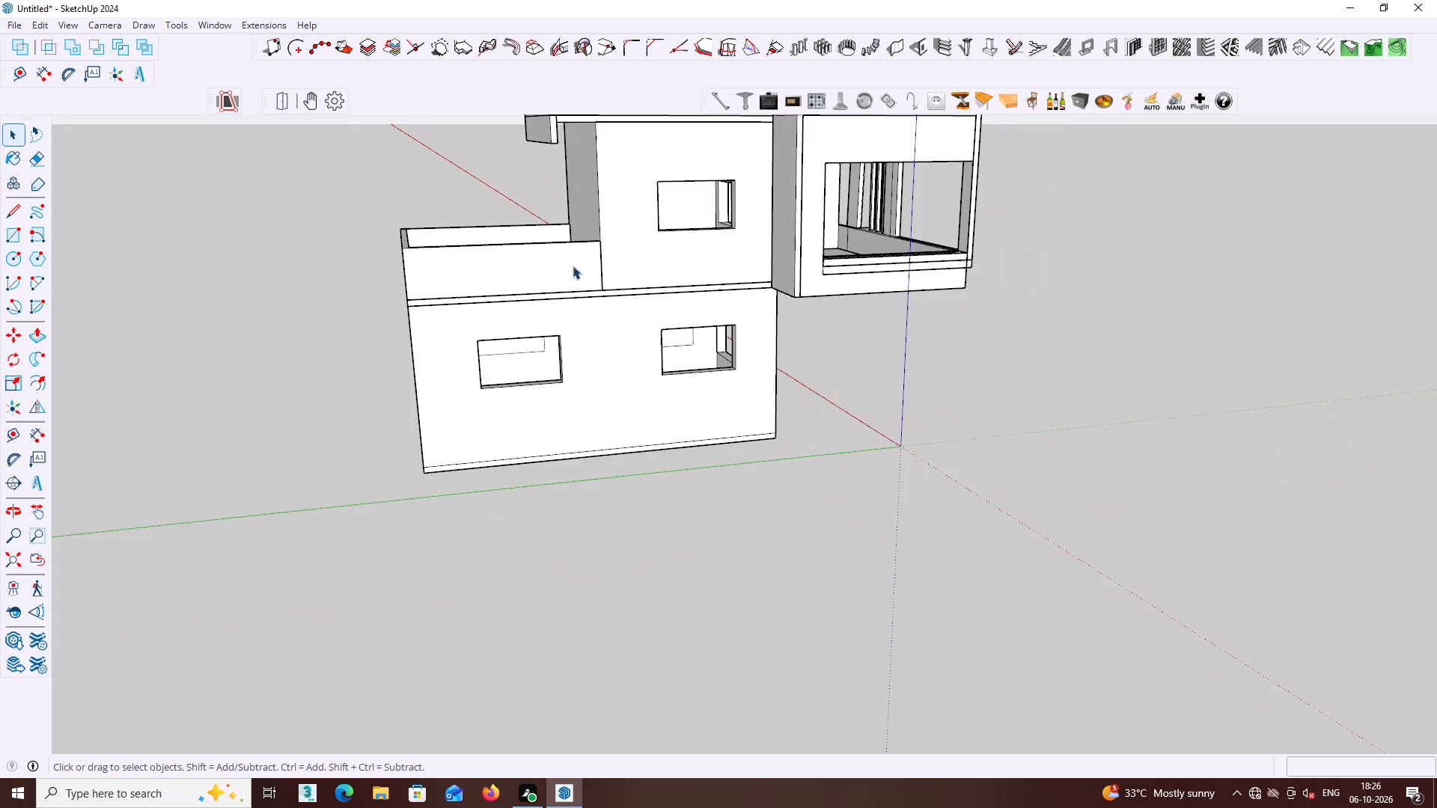
pyautogui.scroll(-5, 573, 266)
pyautogui.keyDown('shift'); pyautogui.moveTo(567, 249); pyautogui.dragTo(521, 293, button='middle'); pyautogui.keyUp('shift')
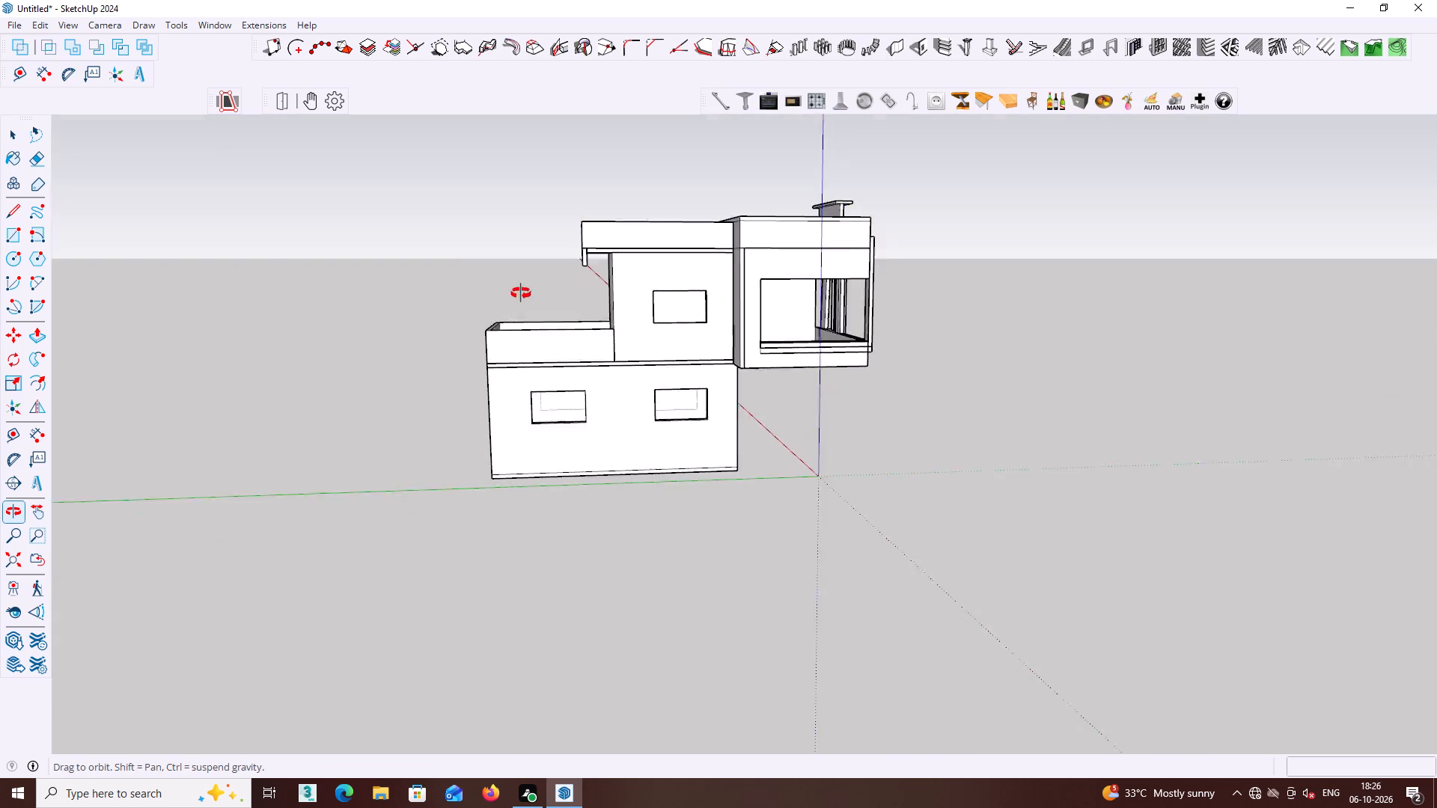
pyautogui.keyDown('shift'); pyautogui.moveTo(521, 293); pyautogui.dragTo(355, 293, button='middle'); pyautogui.keyUp('shift')
pyautogui.moveTo(640, 273); pyautogui.dragTo(393, 293, button='middle')
pyautogui.moveTo(586, 302); pyautogui.dragTo(486, 331, button='middle')
pyautogui.moveTo(751, 328); pyautogui.dragTo(562, 350, button='middle')
pyautogui.moveTo(662, 330); pyautogui.dragTo(605, 341, button='middle')
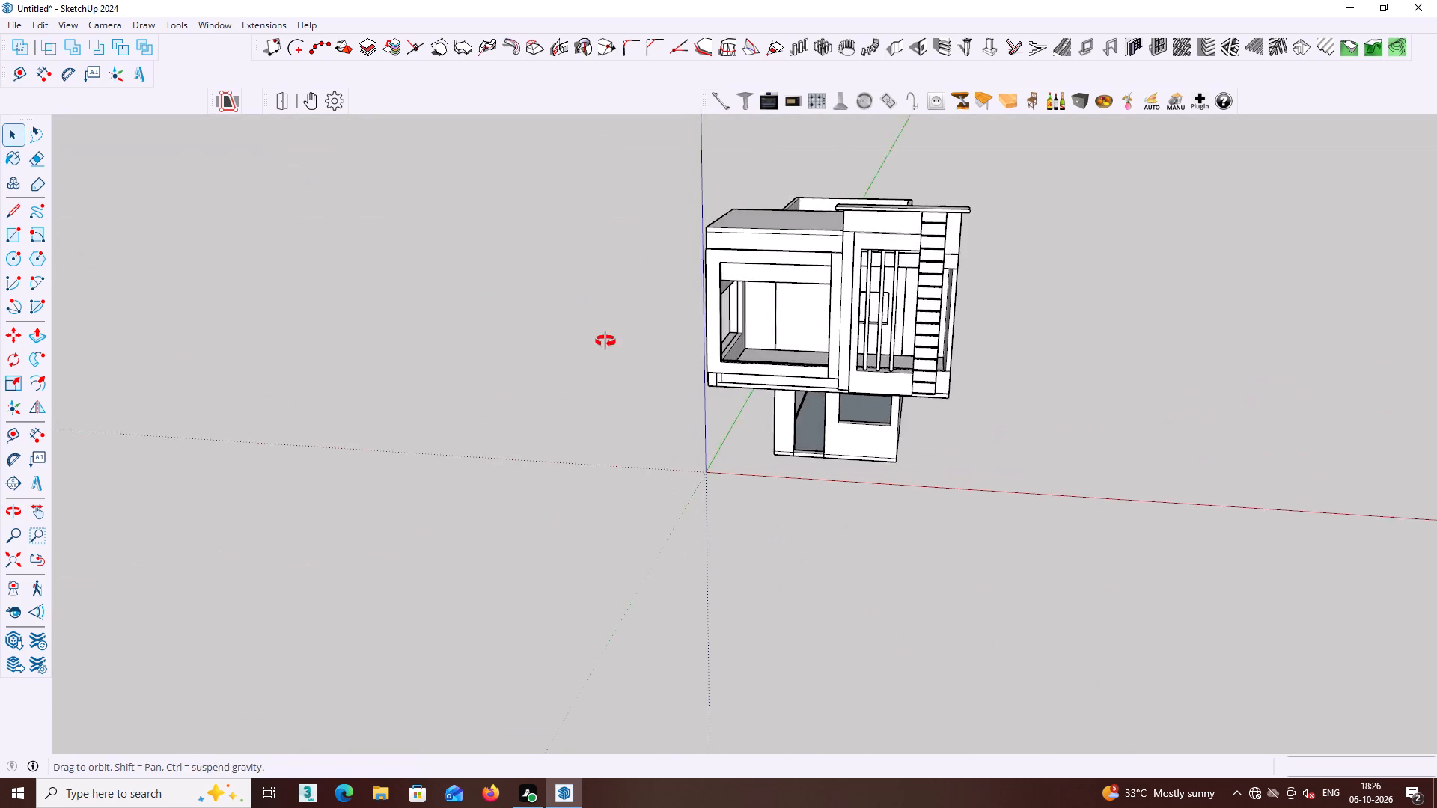
pyautogui.moveTo(605, 341); pyautogui.dragTo(690, 343, button='middle')
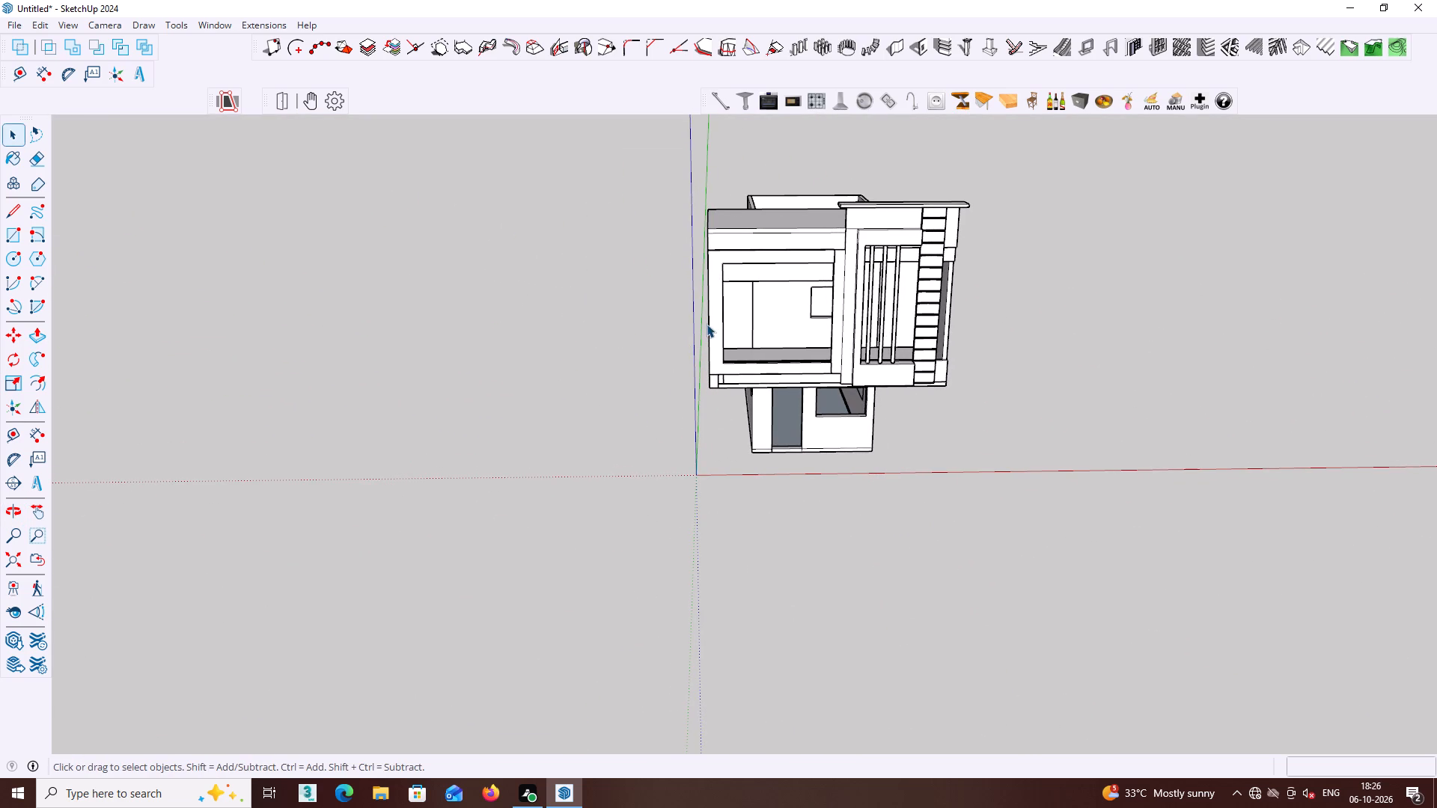
pyautogui.moveTo(802, 355); pyautogui.dragTo(803, 434, button='middle')
pyautogui.moveTo(876, 429); pyautogui.dragTo(839, 302, button='middle')
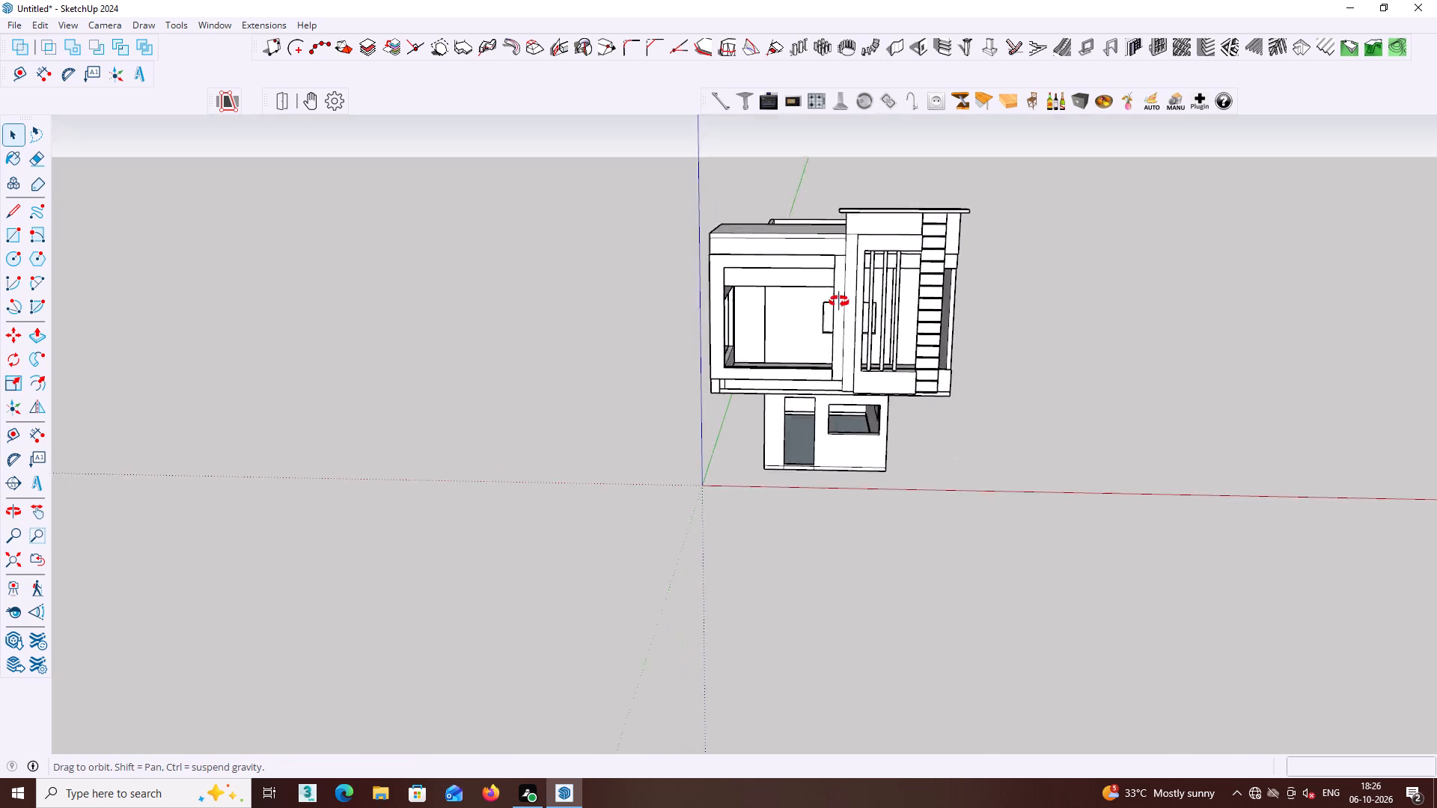
pyautogui.moveTo(839, 302); pyautogui.dragTo(1040, 282, button='middle')
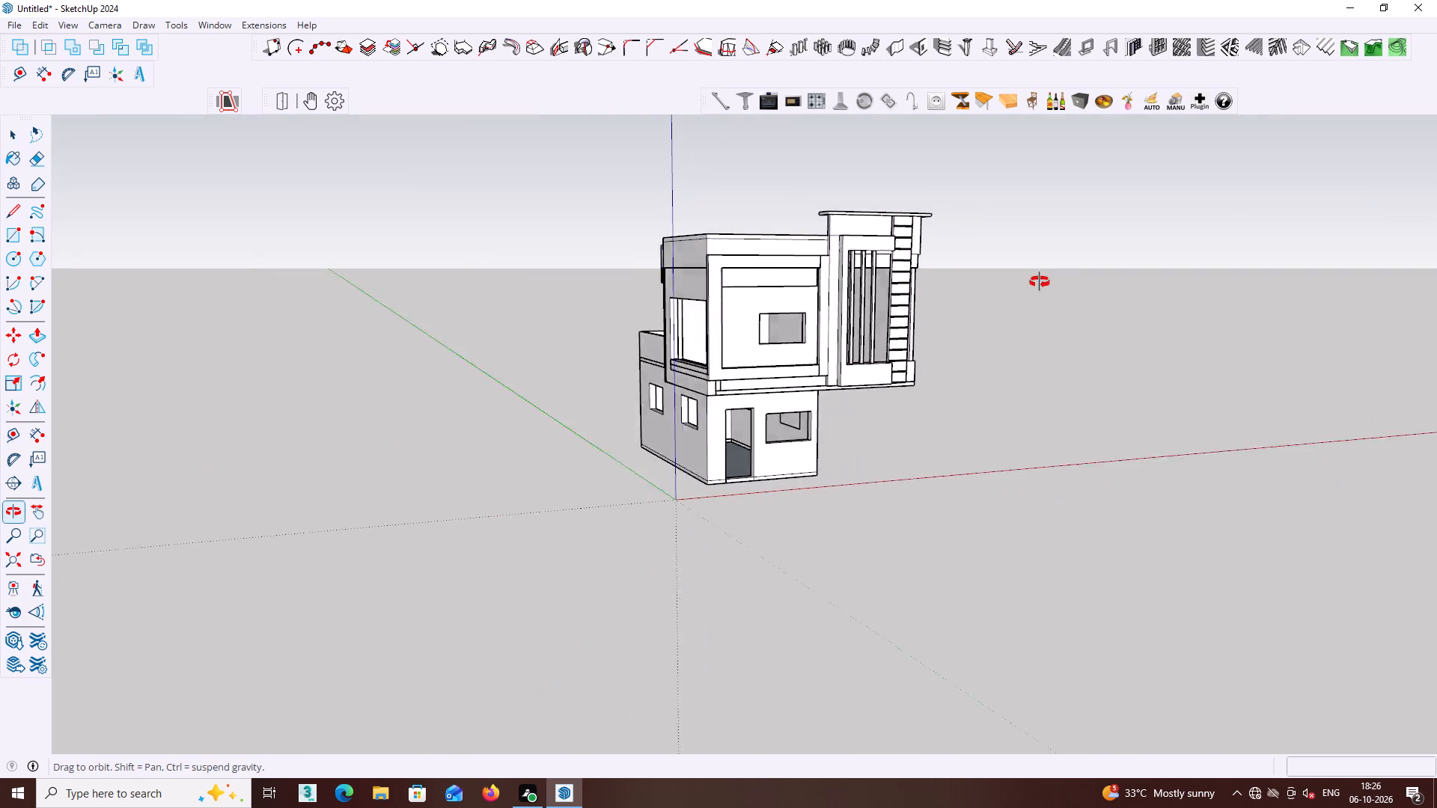
# Examine the house's side elevation and the side opening of the projecting upper-storey balcony from several angles.
pyautogui.moveTo(1040, 282); pyautogui.dragTo(1087, 288, button='middle')
pyautogui.scroll(-1, 1091, 284)
pyautogui.moveTo(650, 337); pyautogui.dragTo(921, 337, button='middle')
pyautogui.moveTo(562, 350); pyautogui.dragTo(759, 376, button='middle')
pyautogui.scroll(3, 774, 359)
pyautogui.moveTo(809, 355); pyautogui.dragTo(743, 402, button='middle')
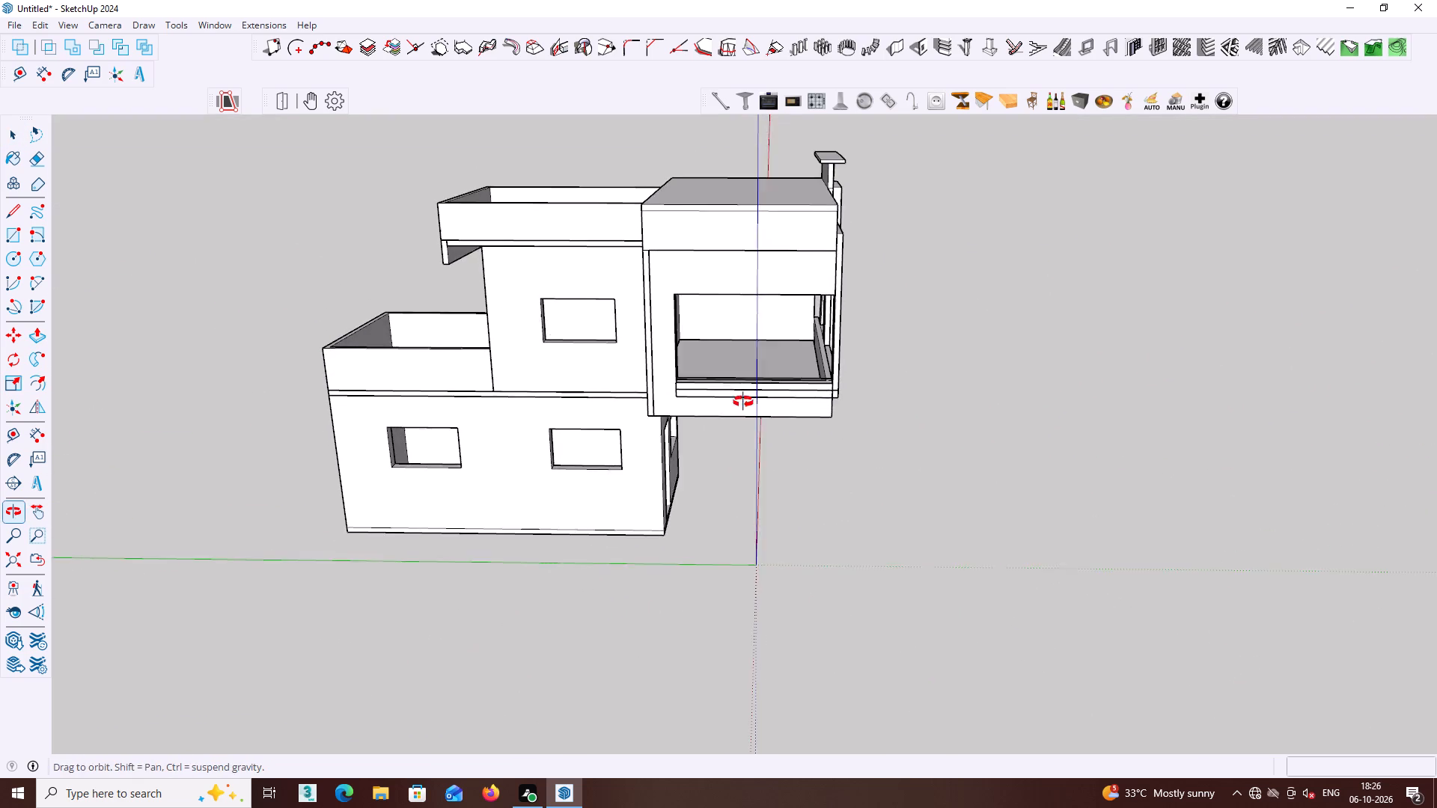
pyautogui.moveTo(743, 402); pyautogui.dragTo(748, 414, button='middle')
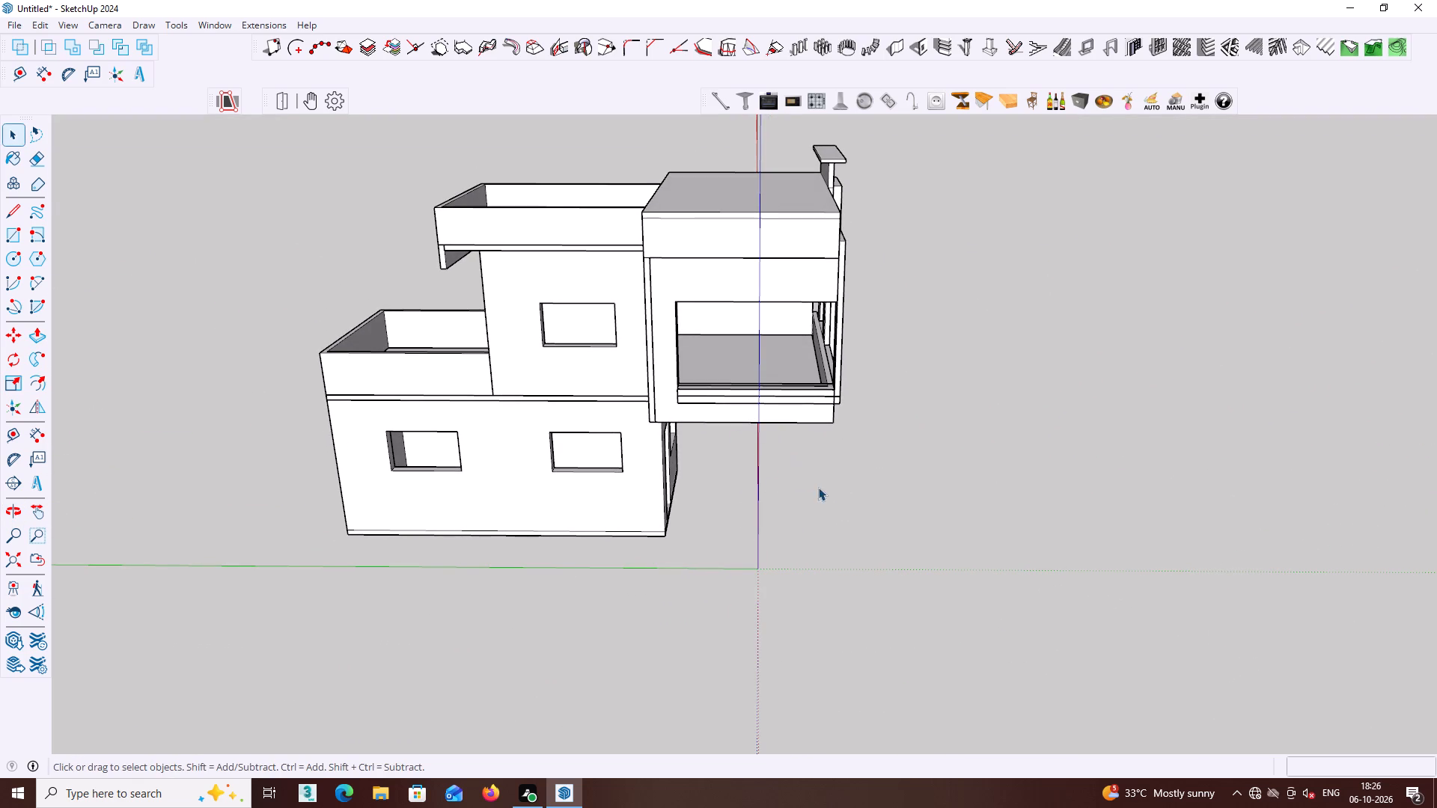
pyautogui.moveTo(929, 509); pyautogui.dragTo(921, 414, button='middle')
pyautogui.scroll(3, 801, 304)
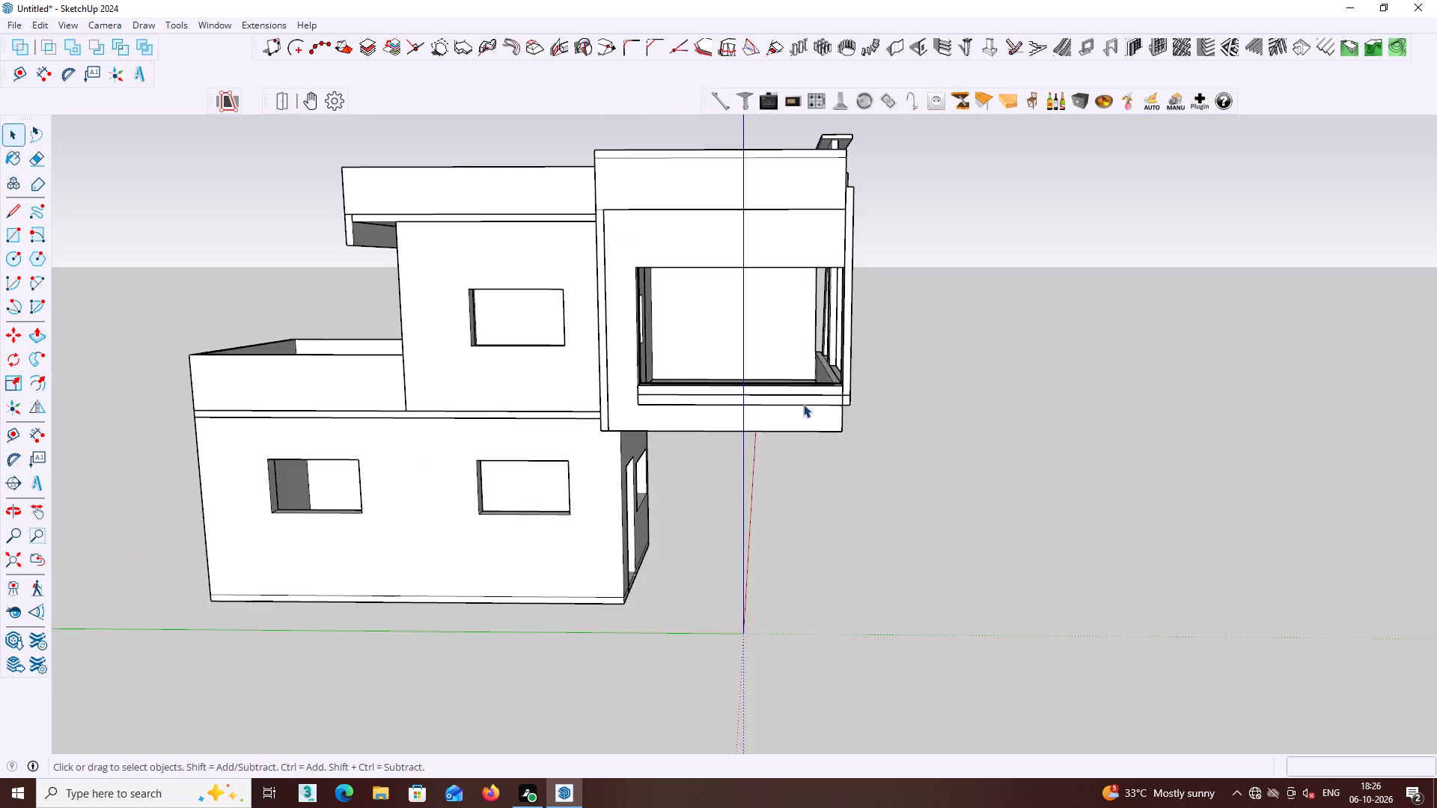
pyautogui.scroll(1, 803, 404)
pyautogui.moveTo(801, 404); pyautogui.dragTo(826, 393, button='middle')
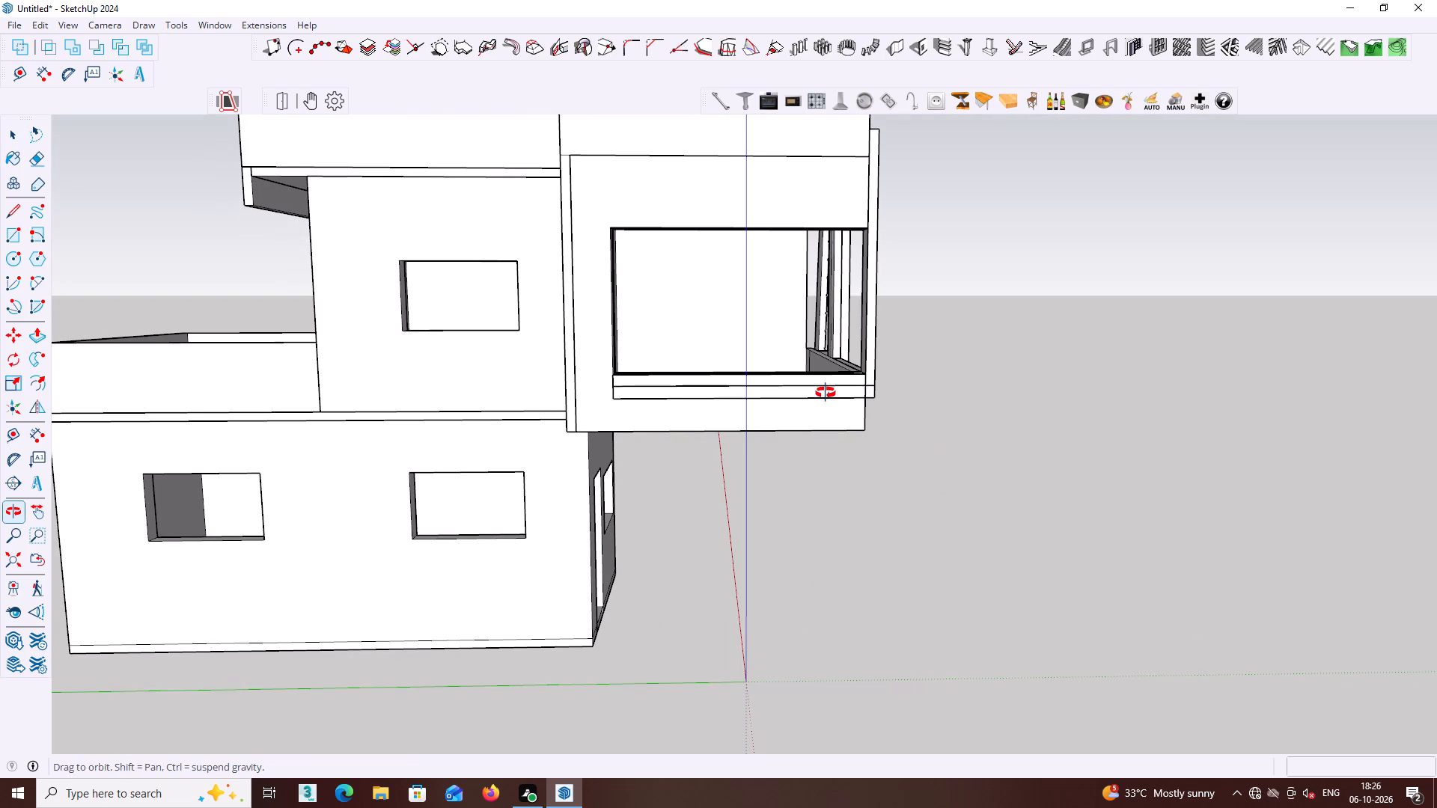
pyautogui.moveTo(826, 393); pyautogui.dragTo(833, 388, button='middle')
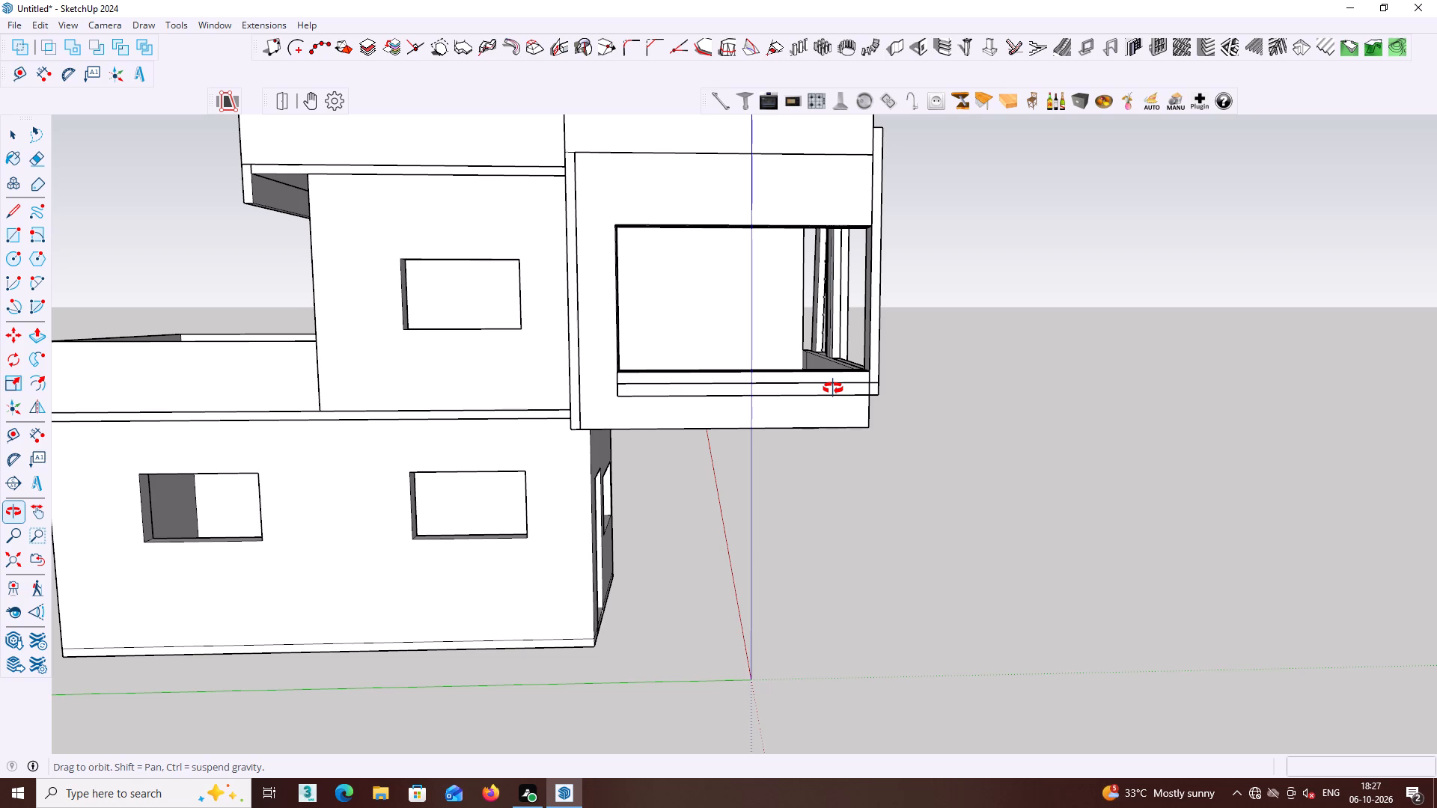
pyautogui.moveTo(833, 388); pyautogui.dragTo(832, 387, button='middle')
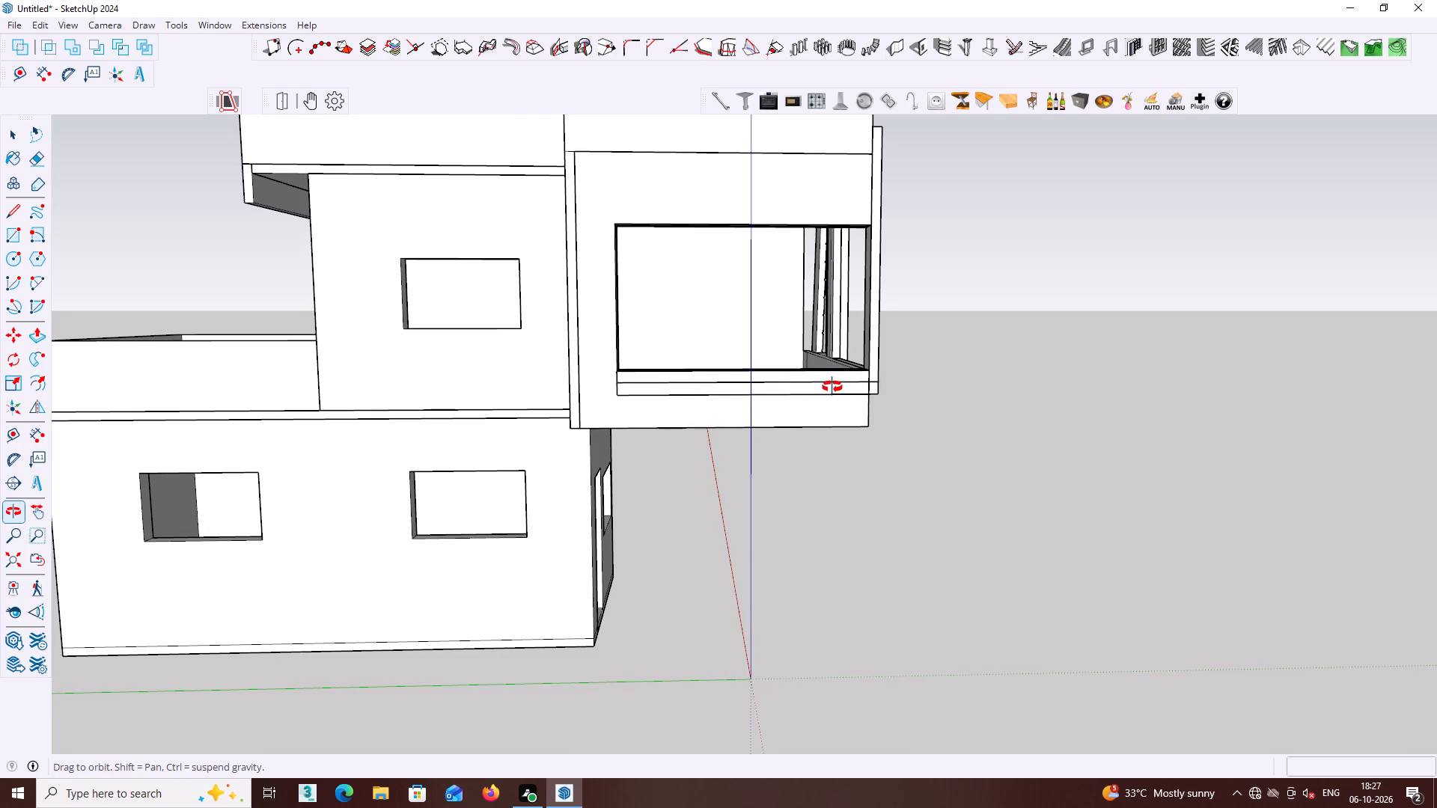
pyautogui.moveTo(832, 387); pyautogui.dragTo(841, 387, button='middle')
pyautogui.moveTo(841, 384); pyautogui.dragTo(848, 530, button='middle')
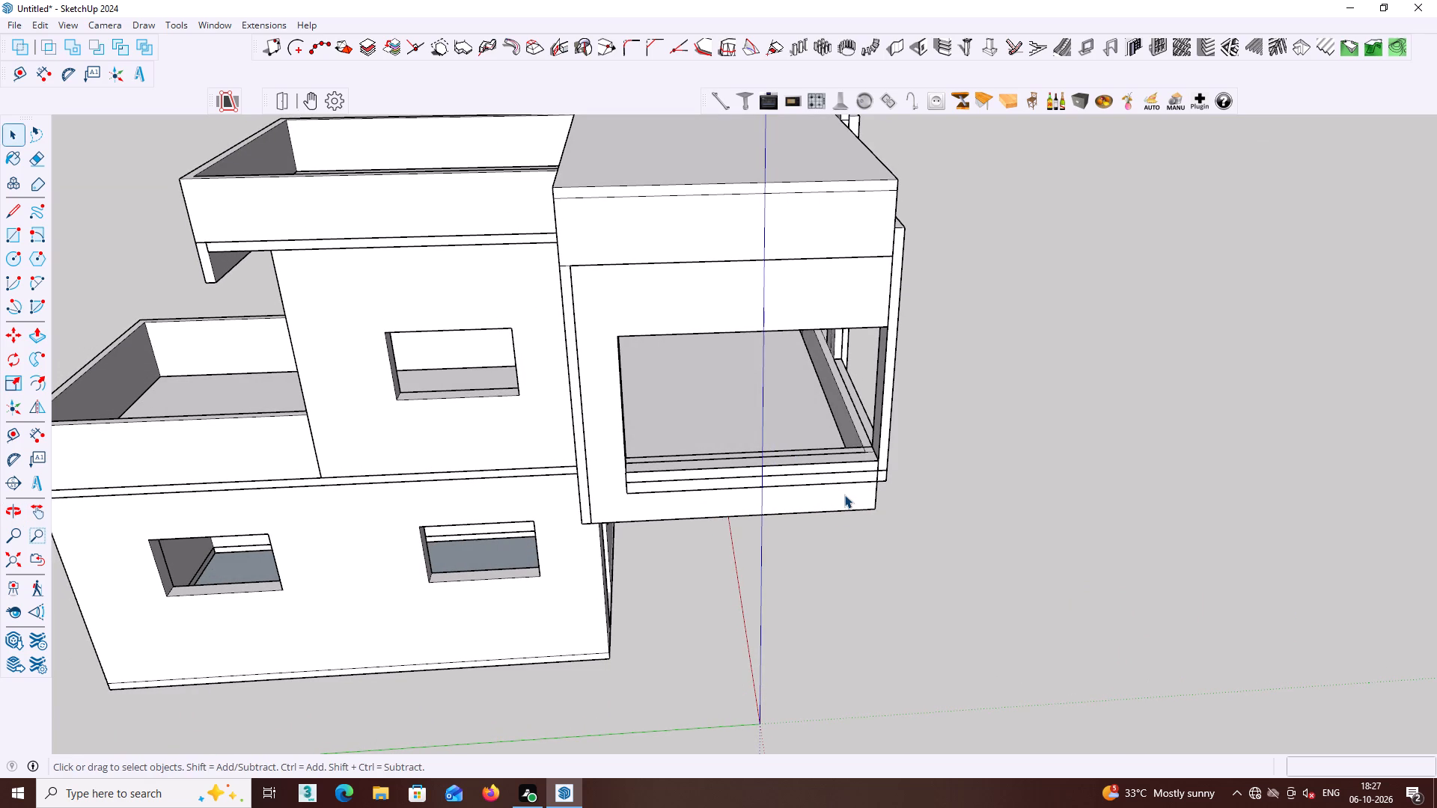
# Draw a 9" line across the sill of the balcony's side opening, about midway along its length.
pyautogui.press('l')
pyautogui.moveTo(846, 475); pyautogui.dragTo(842, 532, button='middle')
pyautogui.scroll(2, 819, 496)
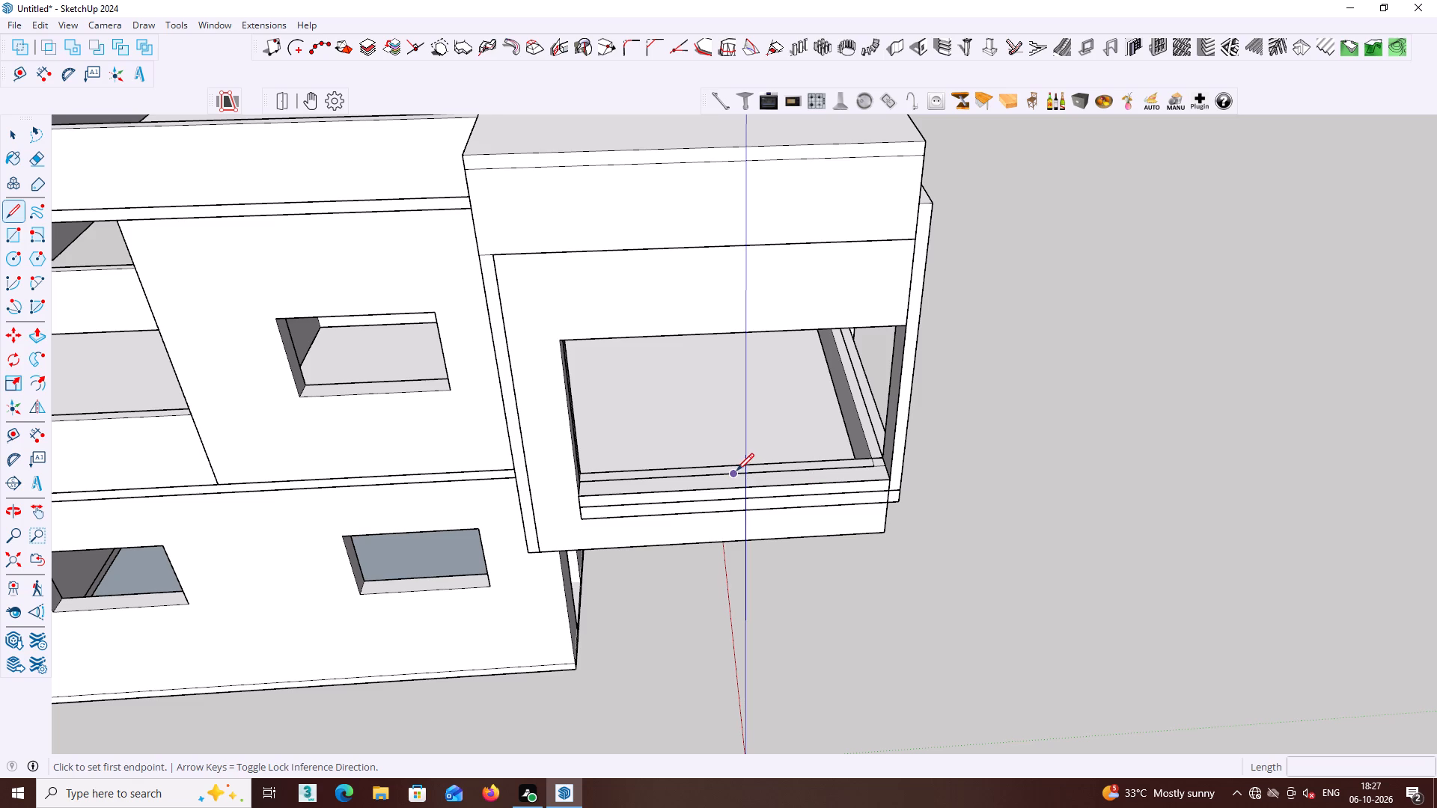
pyautogui.moveTo(735, 471); pyautogui.dragTo(728, 483, button='middle')
pyautogui.moveTo(766, 480); pyautogui.dragTo(761, 519, button='middle')
pyautogui.scroll(1, 757, 501)
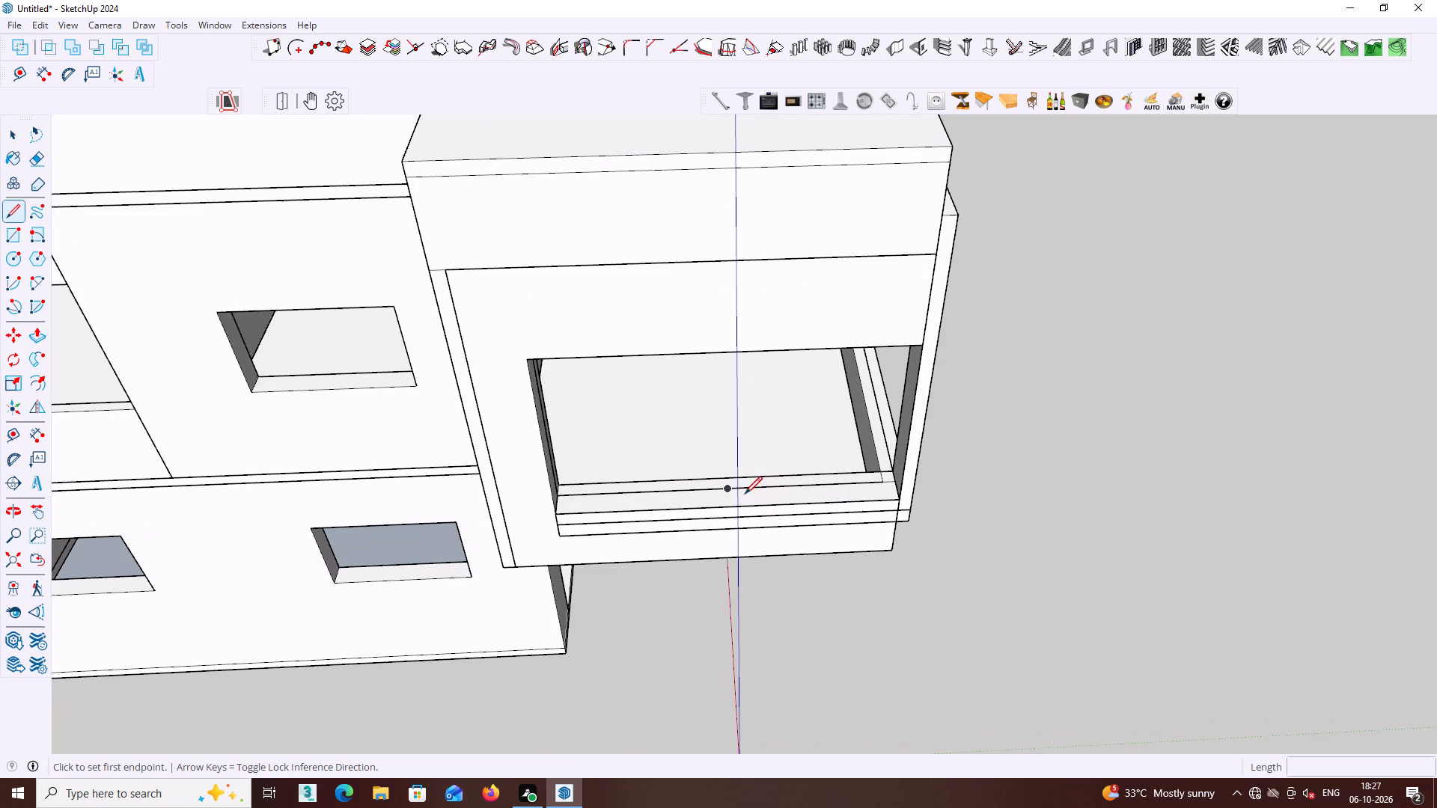
pyautogui.scroll(2, 744, 492)
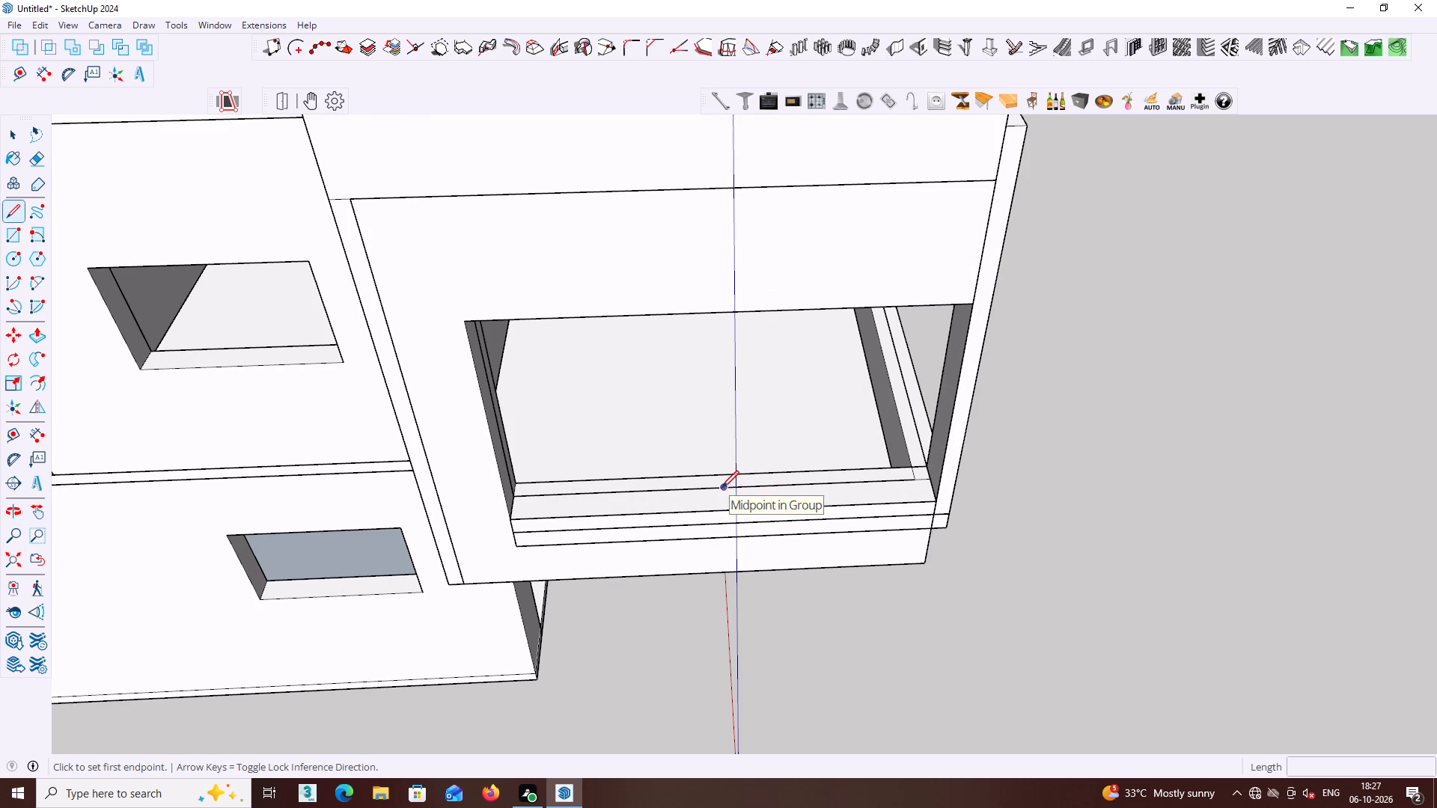
pyautogui.click(714, 489)
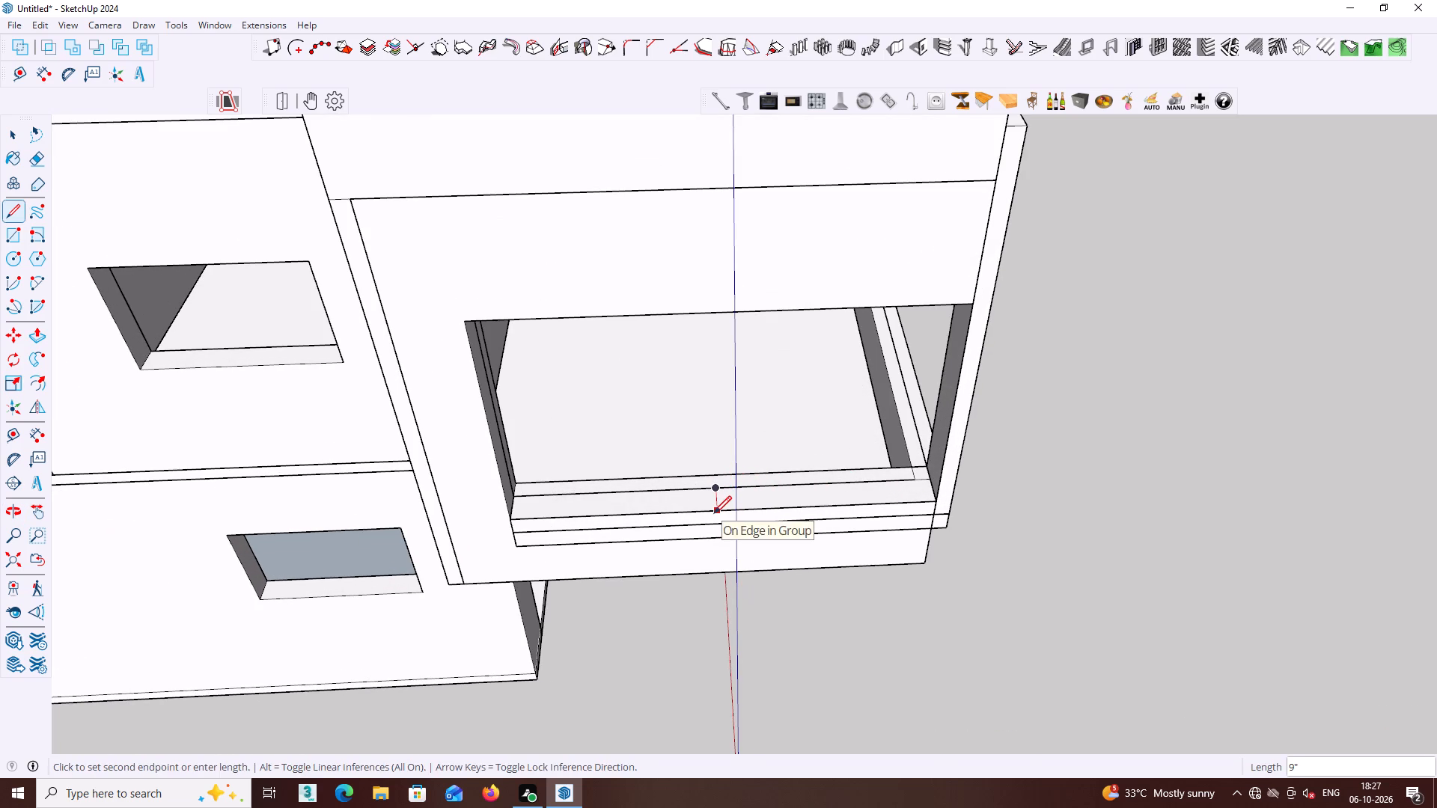
pyautogui.click(714, 513)
# Push/Pull the front half of the divided sill up about 2' 7 5/16" as a low wall in the side opening.
pyautogui.press('space')
pyautogui.click(751, 501)
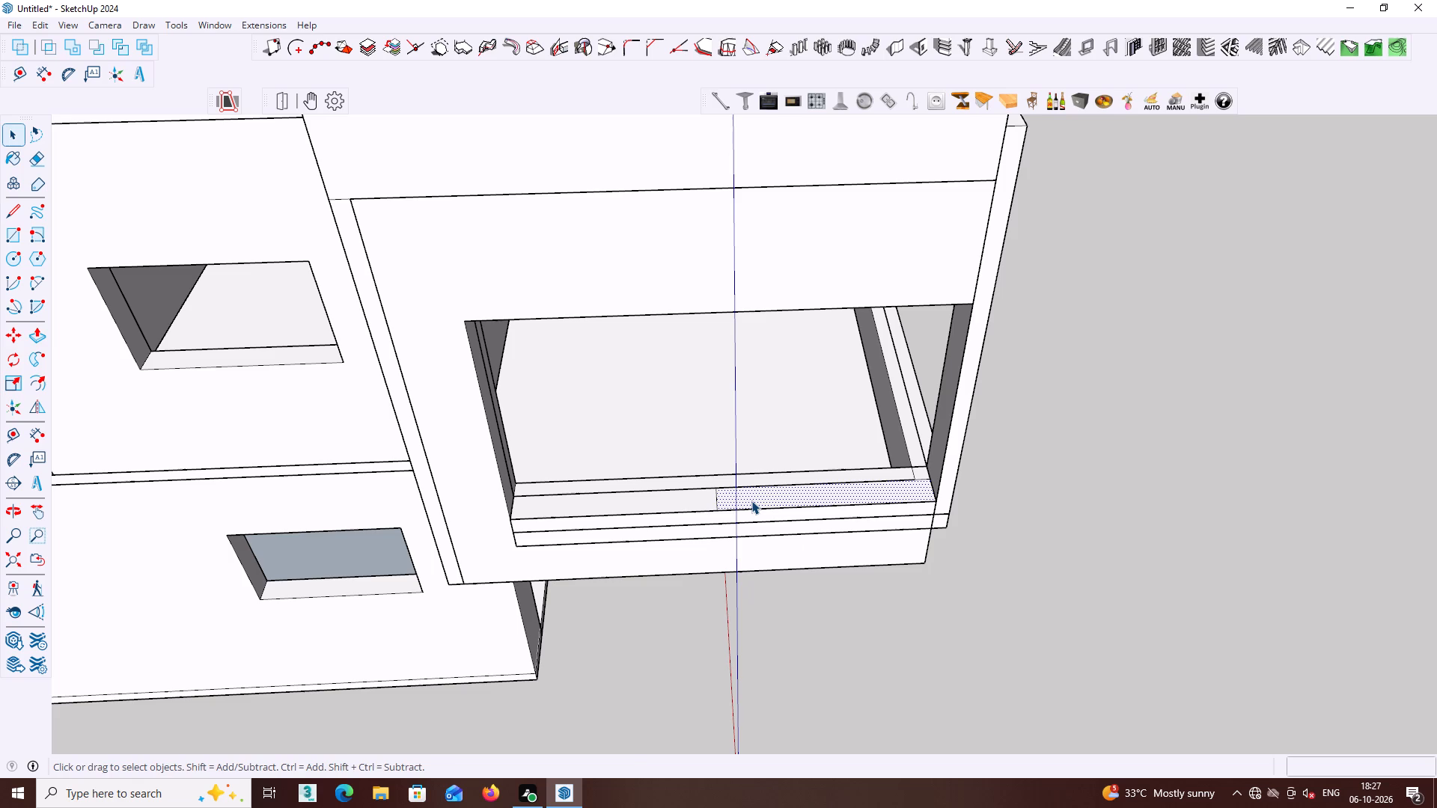
pyautogui.press('p')
pyautogui.click(751, 501)
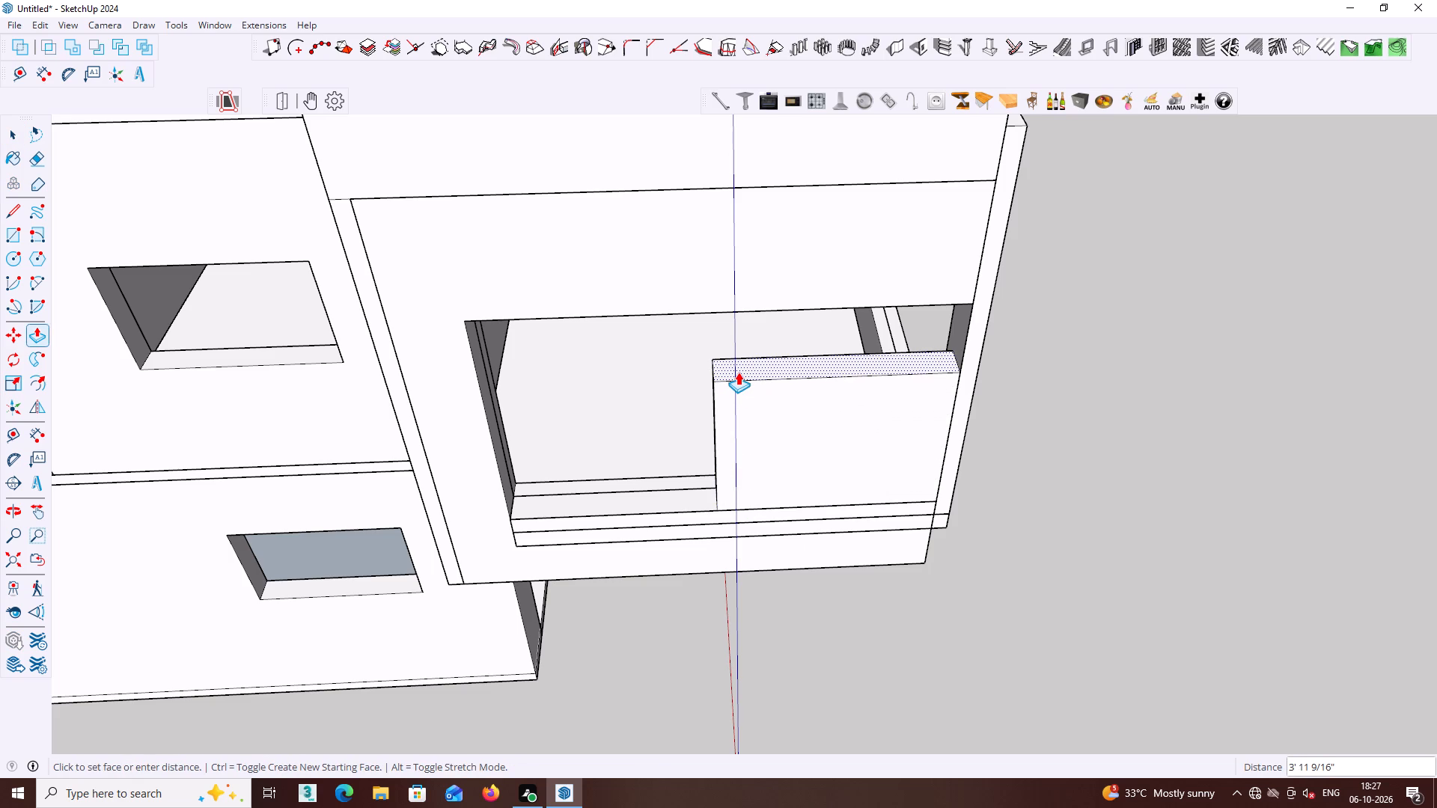
pyautogui.moveTo(738, 372); pyautogui.dragTo(715, 153, button='middle')
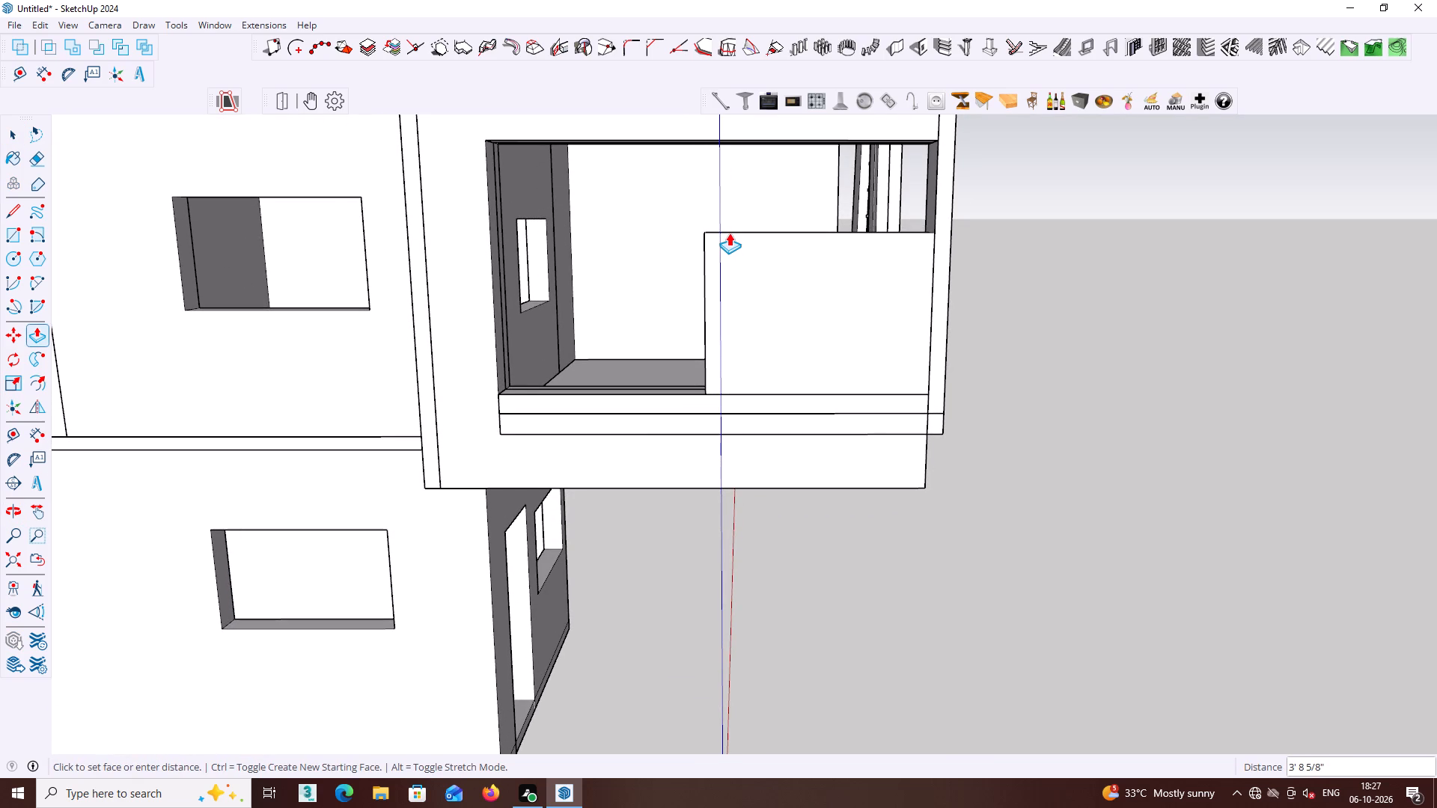
pyautogui.click(733, 281)
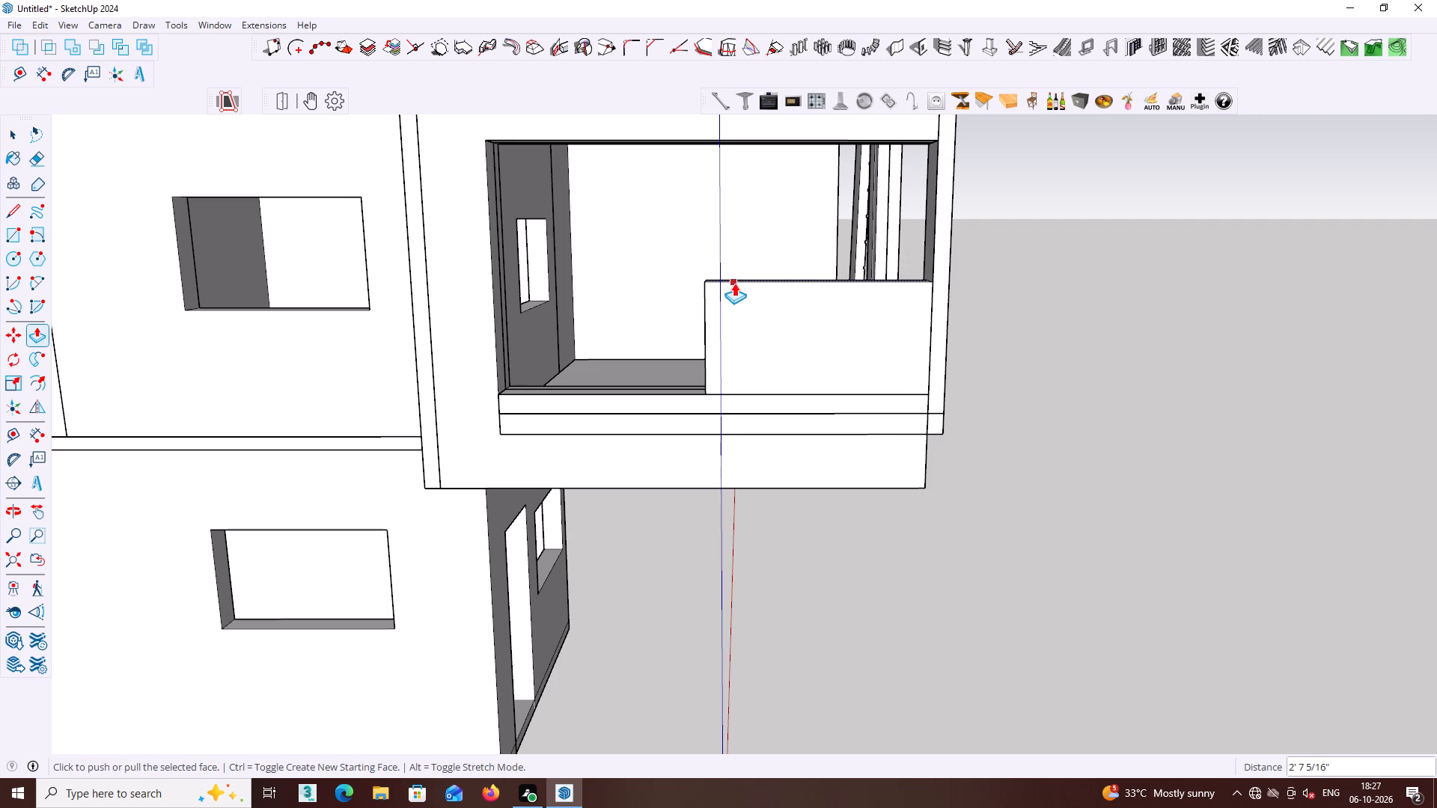
pyautogui.press('space')
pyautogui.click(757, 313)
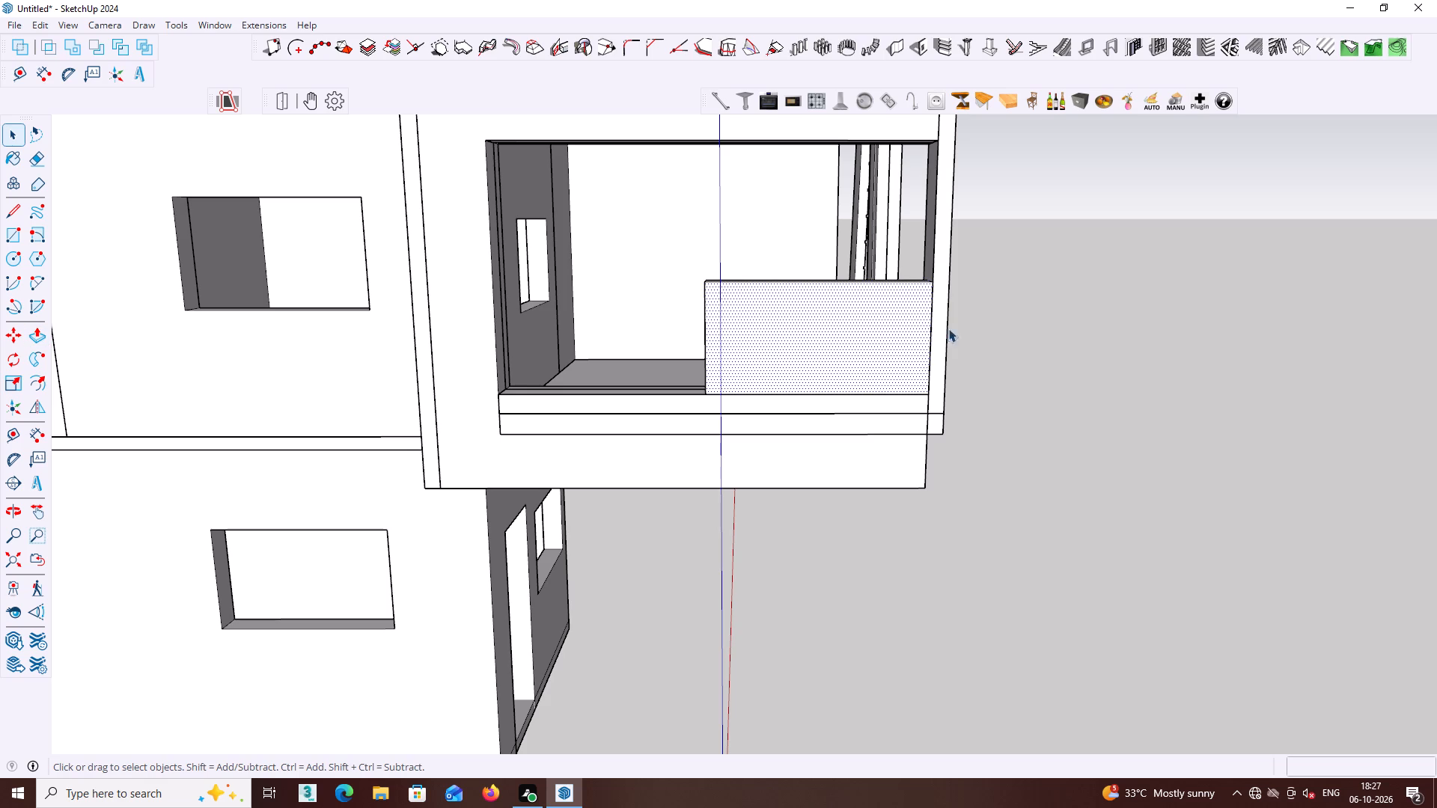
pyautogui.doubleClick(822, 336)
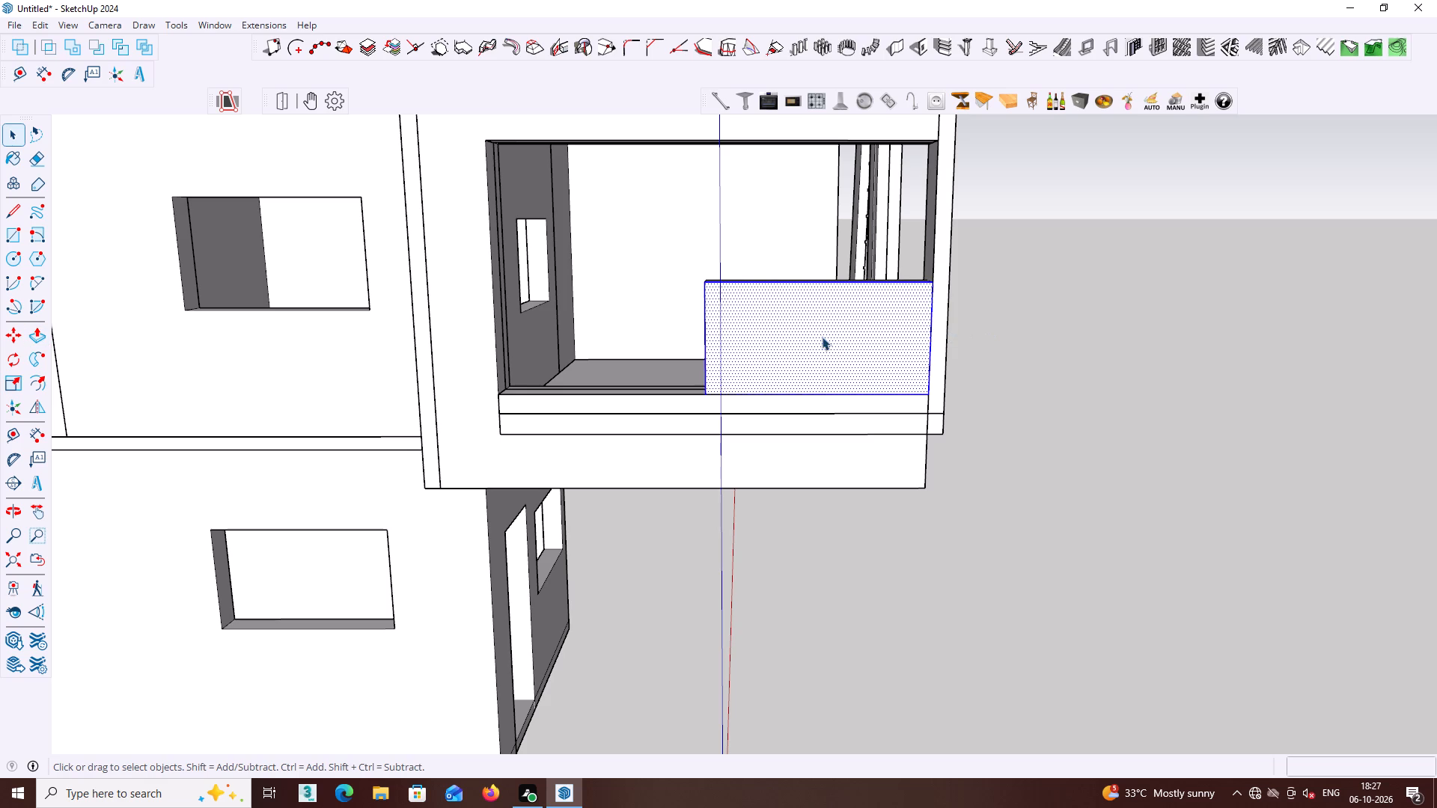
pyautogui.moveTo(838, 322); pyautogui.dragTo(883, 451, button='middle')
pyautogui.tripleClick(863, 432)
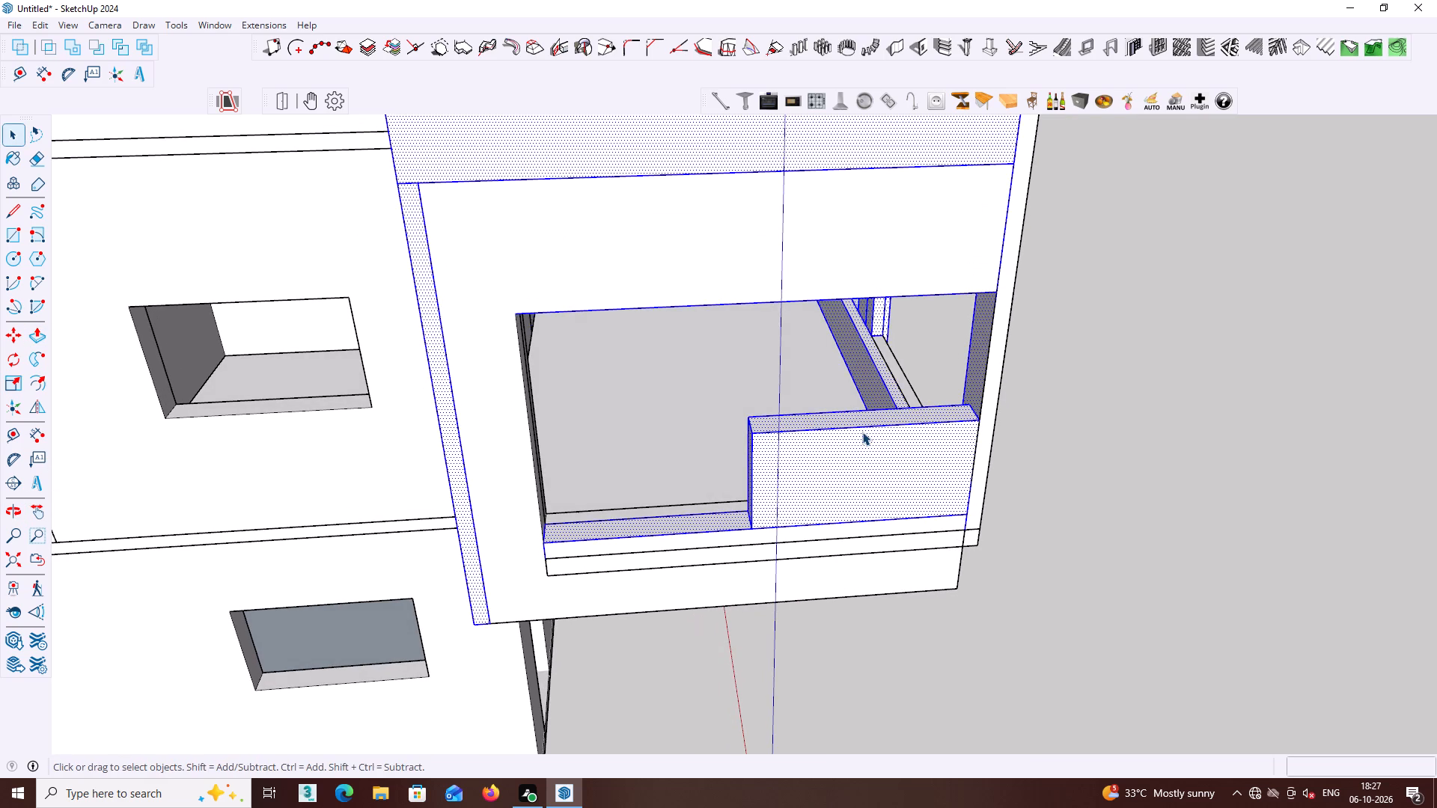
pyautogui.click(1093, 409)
# Select the faces and edges of the raised low wall, including its inner side, and make them a group.
pyautogui.click(820, 450)
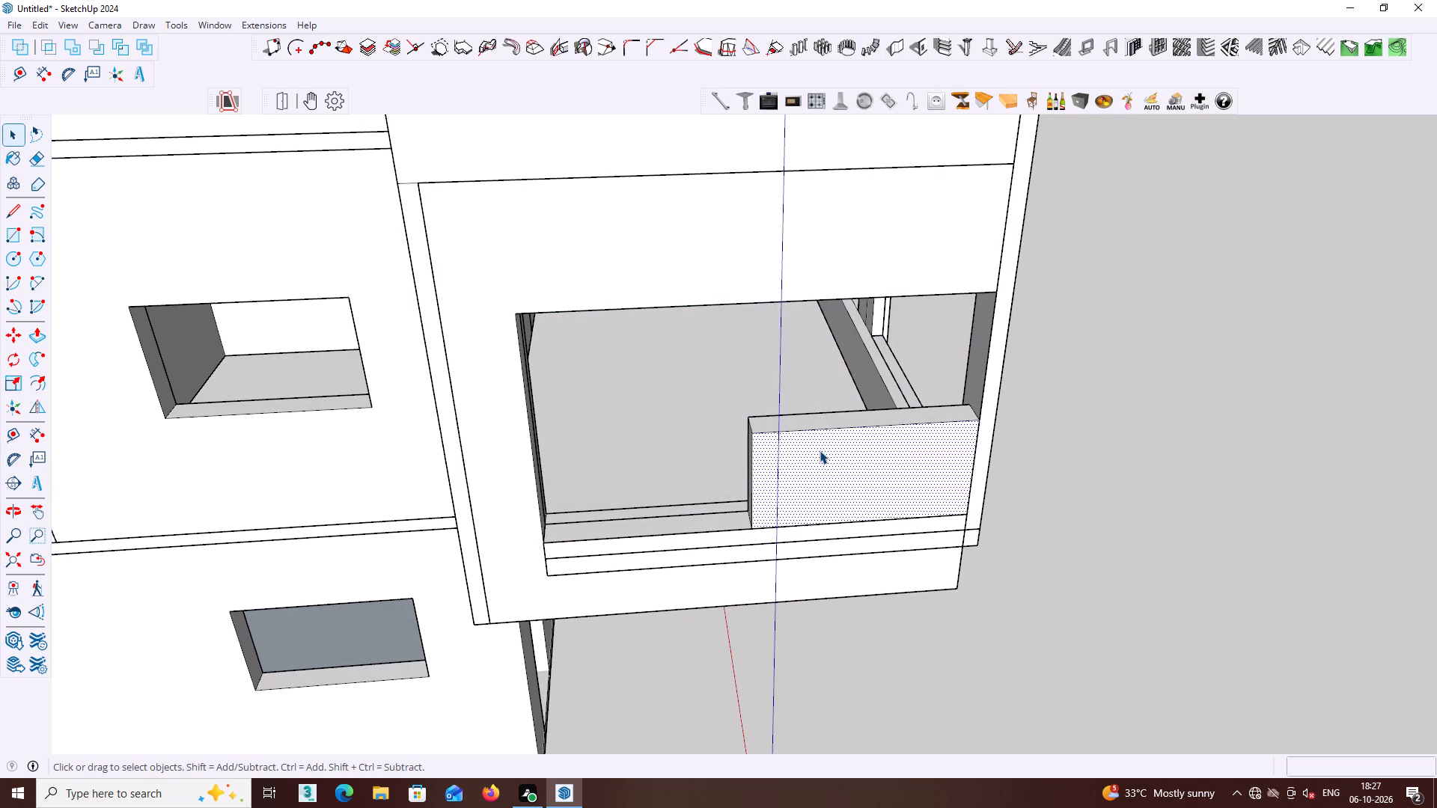
pyautogui.doubleClick(820, 450)
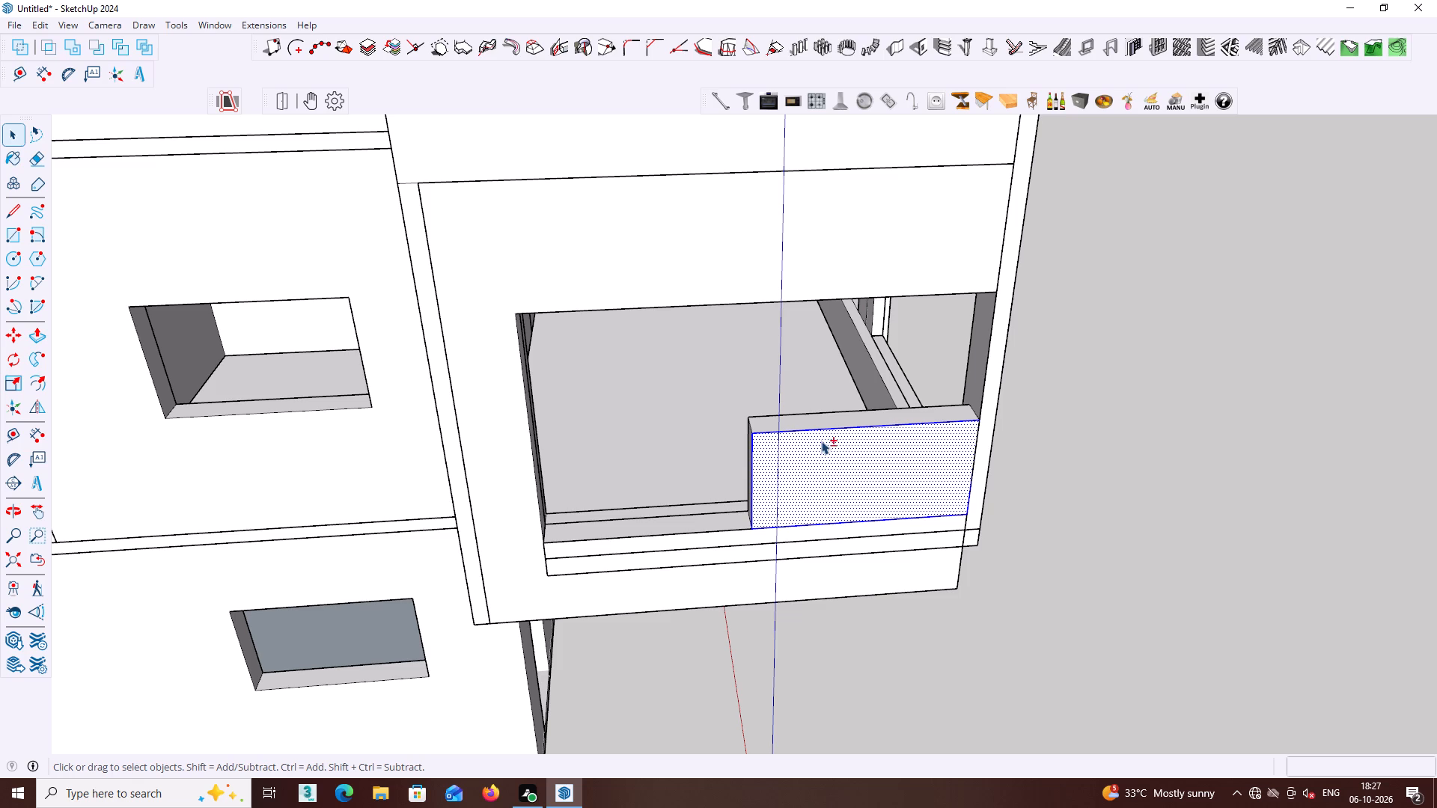
pyautogui.keyDown('shift'); pyautogui.click(820, 422); pyautogui.keyUp('shift')
pyautogui.moveTo(820, 422); pyautogui.dragTo(1037, 442, button='middle')
pyautogui.keyDown('shift'); pyautogui.click(882, 447); pyautogui.keyUp('shift')
pyautogui.moveTo(883, 447); pyautogui.dragTo(931, 443, button='middle')
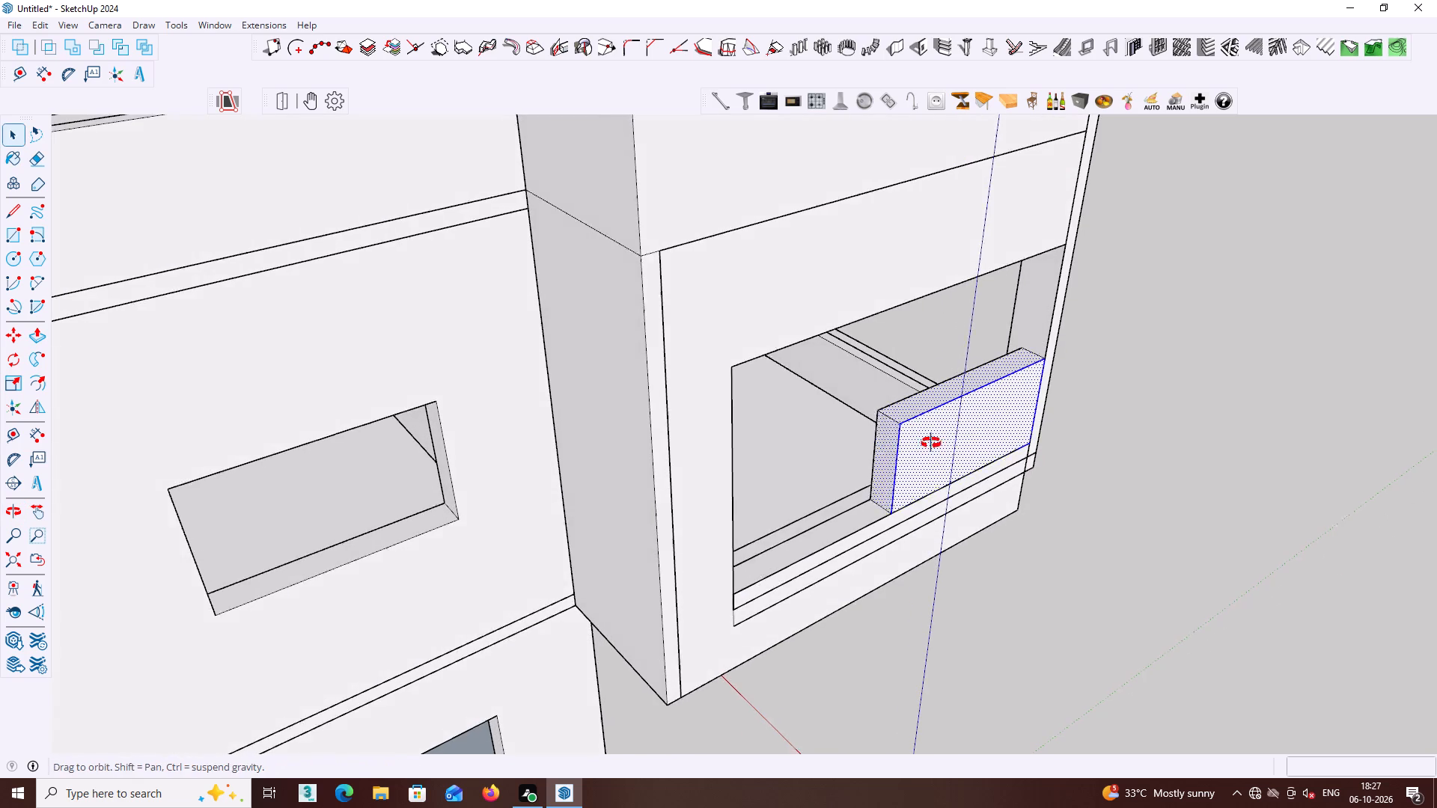
pyautogui.moveTo(931, 443); pyautogui.dragTo(518, 402, button='middle')
pyautogui.moveTo(843, 357); pyautogui.dragTo(405, 378, button='middle')
pyautogui.moveTo(600, 337); pyautogui.dragTo(430, 364, button='middle')
pyautogui.moveTo(489, 352); pyautogui.dragTo(383, 356, button='middle')
pyautogui.keyDown('shift'); pyautogui.click(527, 321); pyautogui.keyUp('shift')
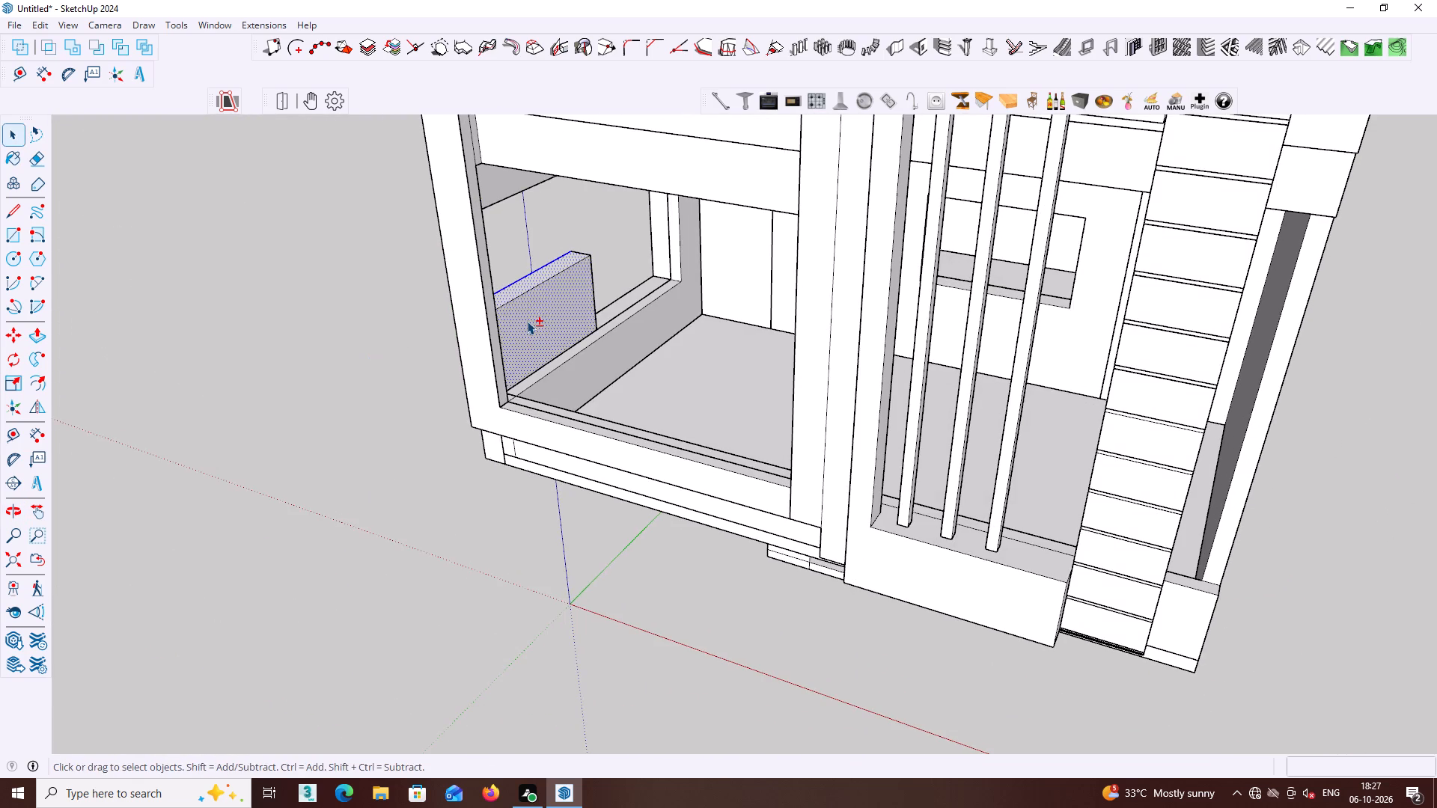
pyautogui.moveTo(565, 302); pyautogui.dragTo(1430, 248, button='middle')
pyautogui.moveTo(671, 449); pyautogui.dragTo(983, 429, button='middle')
pyautogui.scroll(-1, 800, 447)
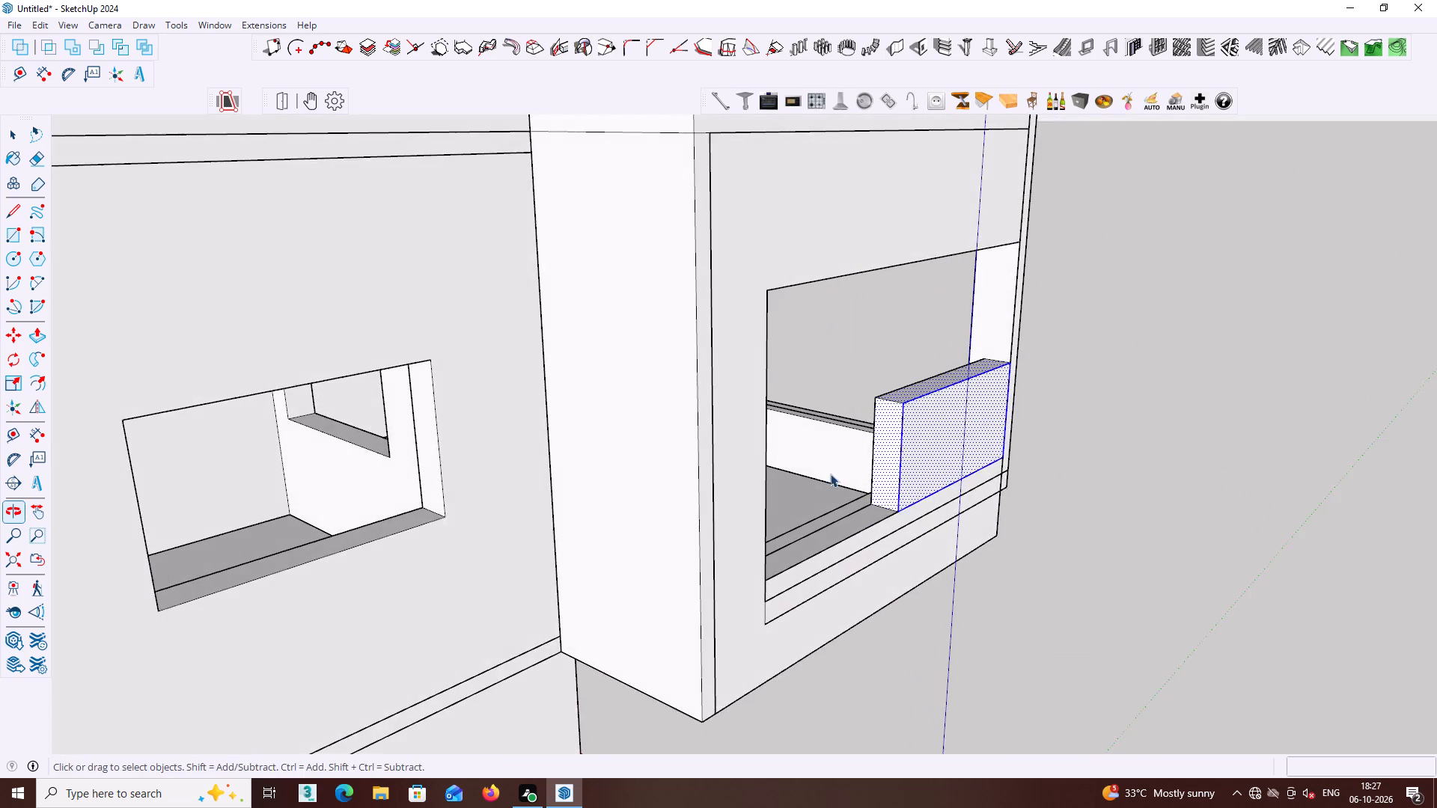
pyautogui.scroll(2, 878, 457)
pyautogui.moveTo(888, 453); pyautogui.dragTo(835, 459, button='middle')
pyautogui.rightClick(881, 435)
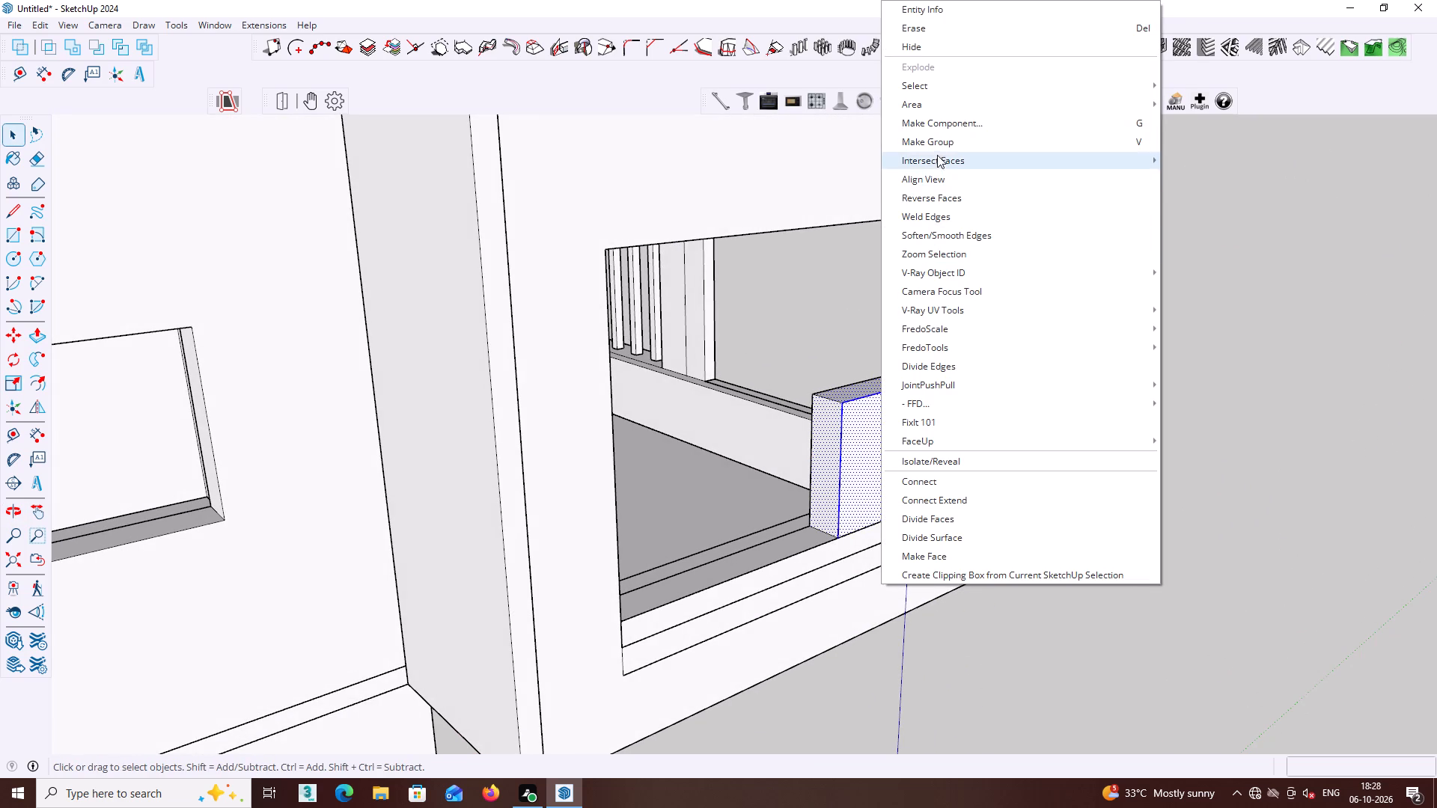
pyautogui.click(937, 141)
pyautogui.click(1095, 230)
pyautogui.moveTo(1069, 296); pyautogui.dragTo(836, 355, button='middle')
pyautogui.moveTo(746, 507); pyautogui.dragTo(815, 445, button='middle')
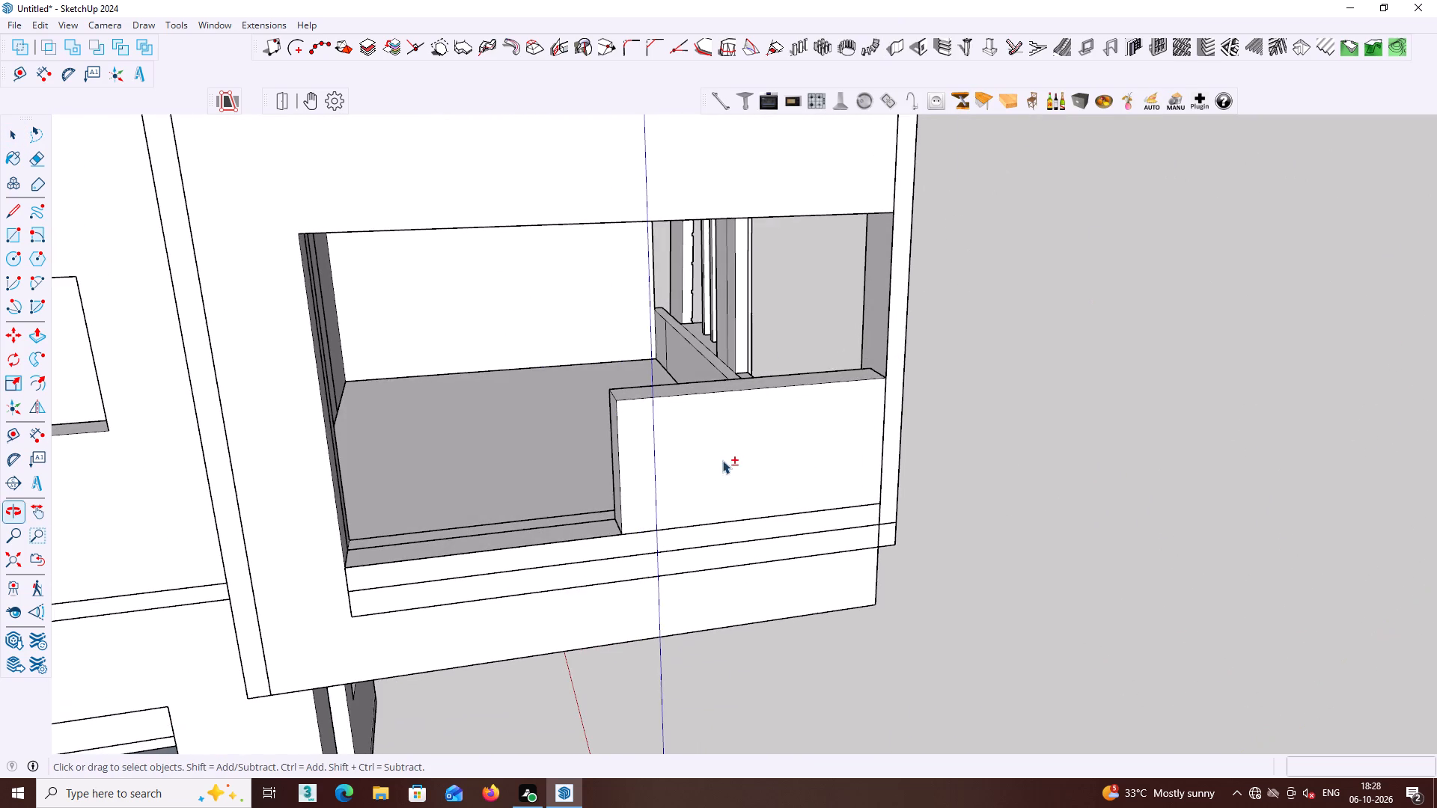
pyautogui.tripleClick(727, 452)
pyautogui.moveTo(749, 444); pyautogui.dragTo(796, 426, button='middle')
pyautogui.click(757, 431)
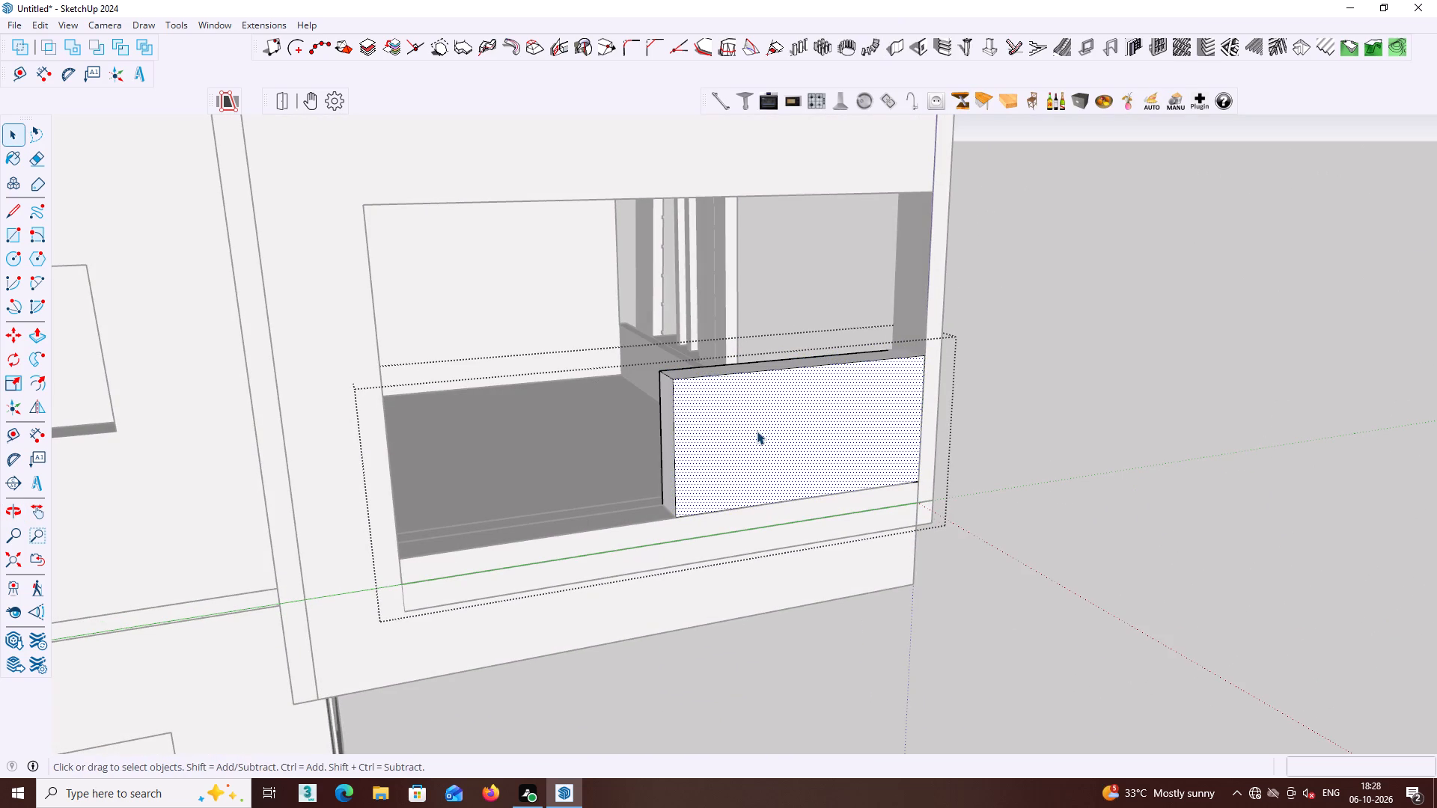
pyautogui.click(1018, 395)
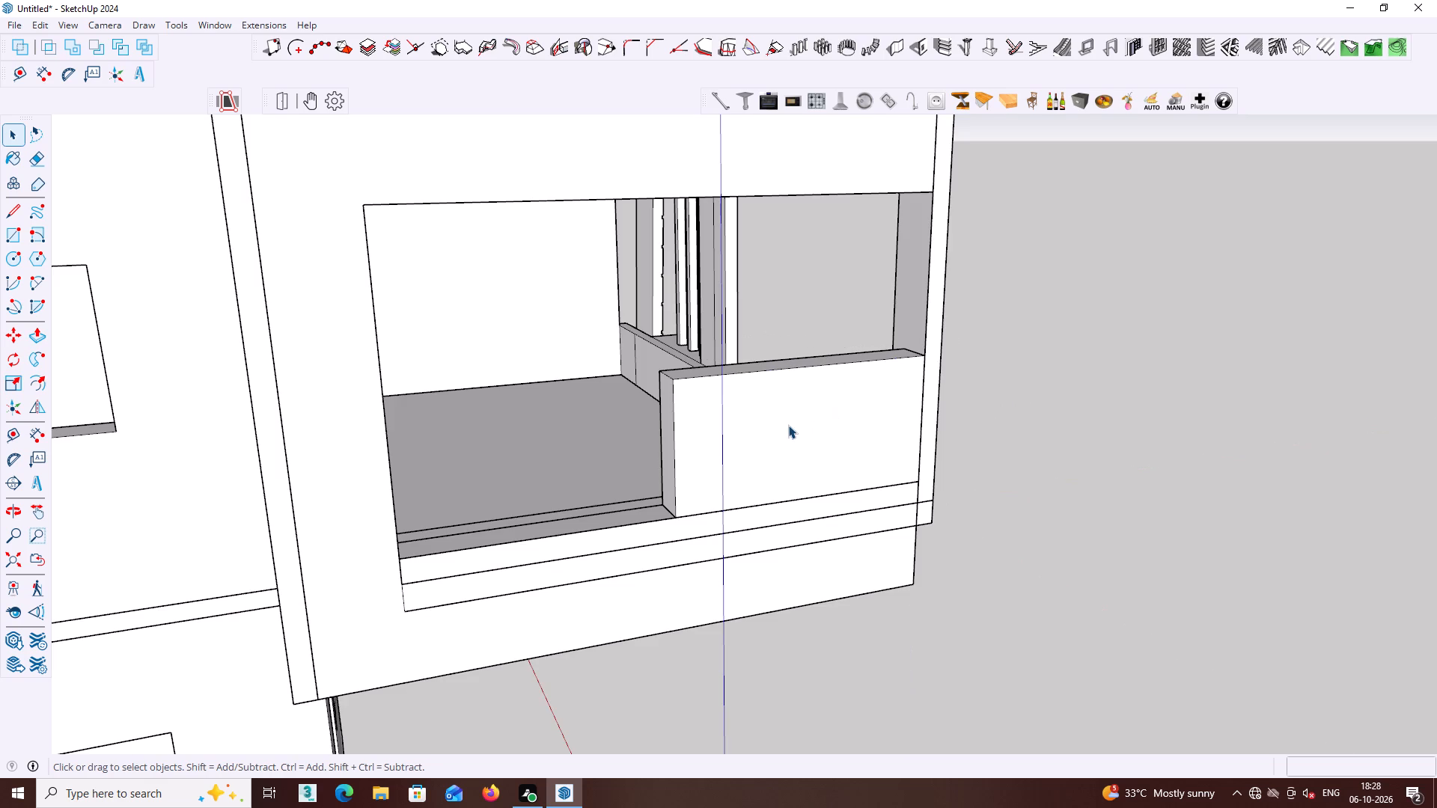
# Draw an upright rectangle of about 10 3/16" by 3 11/16" on the low wall's outer face, towards its free end.
pyautogui.press('r')
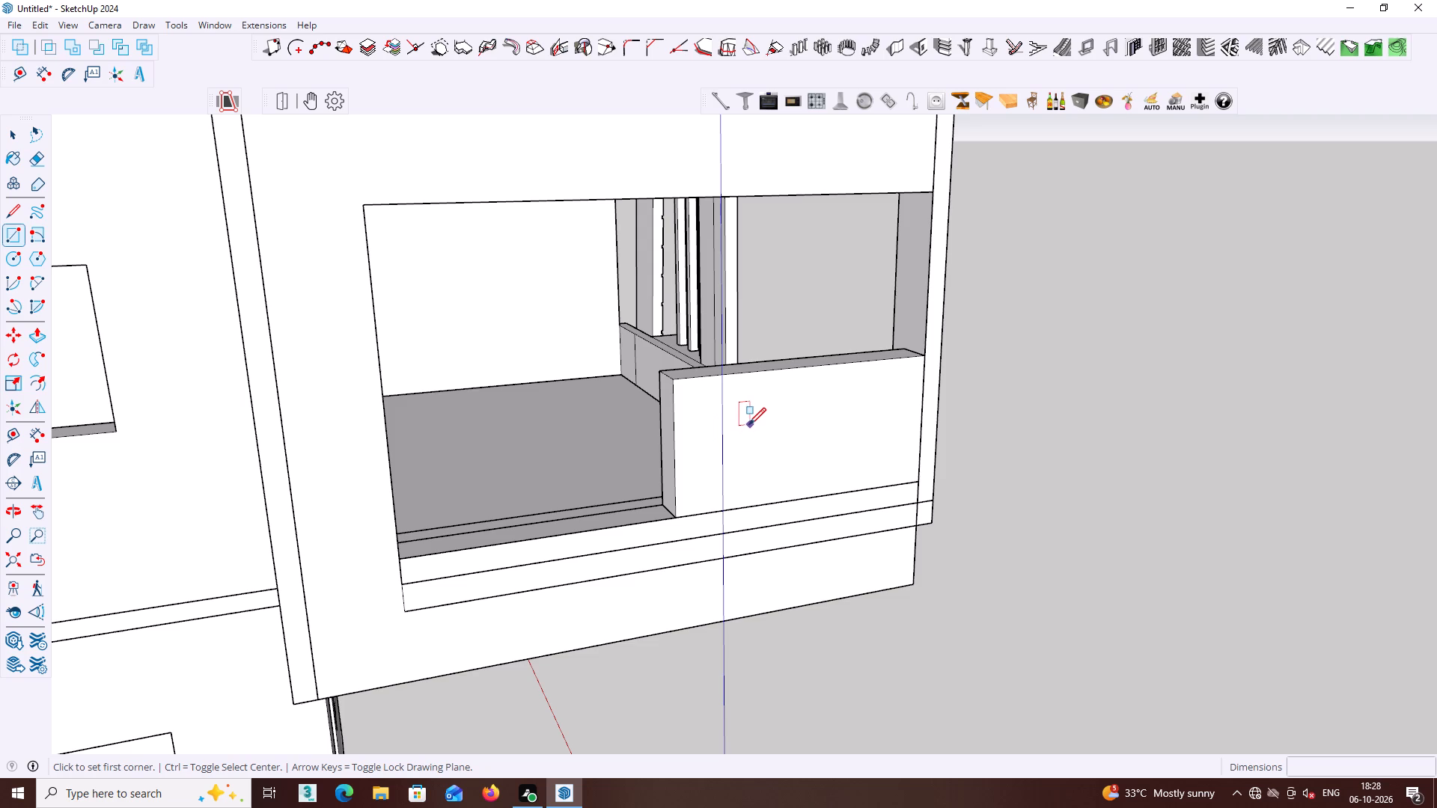
pyautogui.click(742, 423)
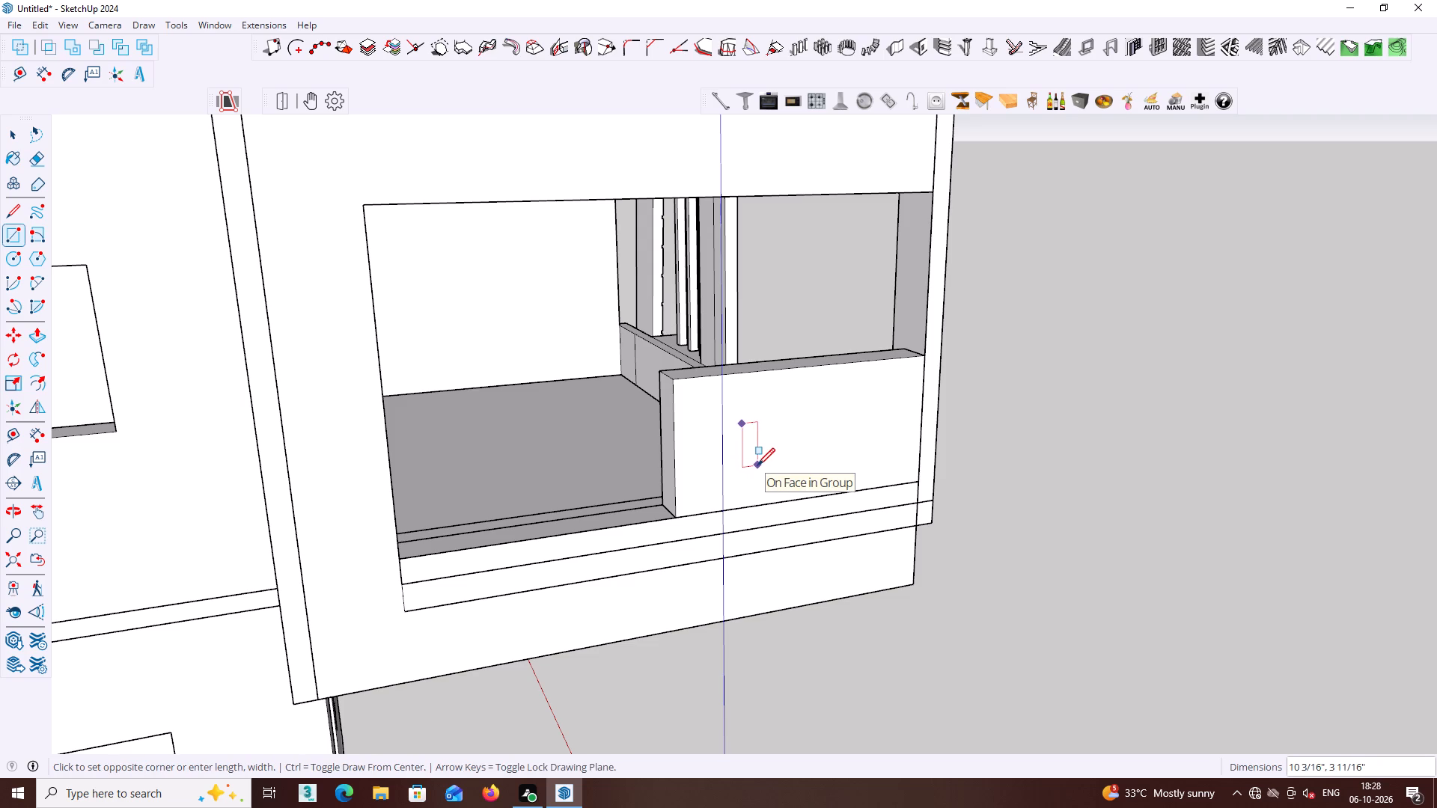
pyautogui.click(757, 465)
pyautogui.press('space')
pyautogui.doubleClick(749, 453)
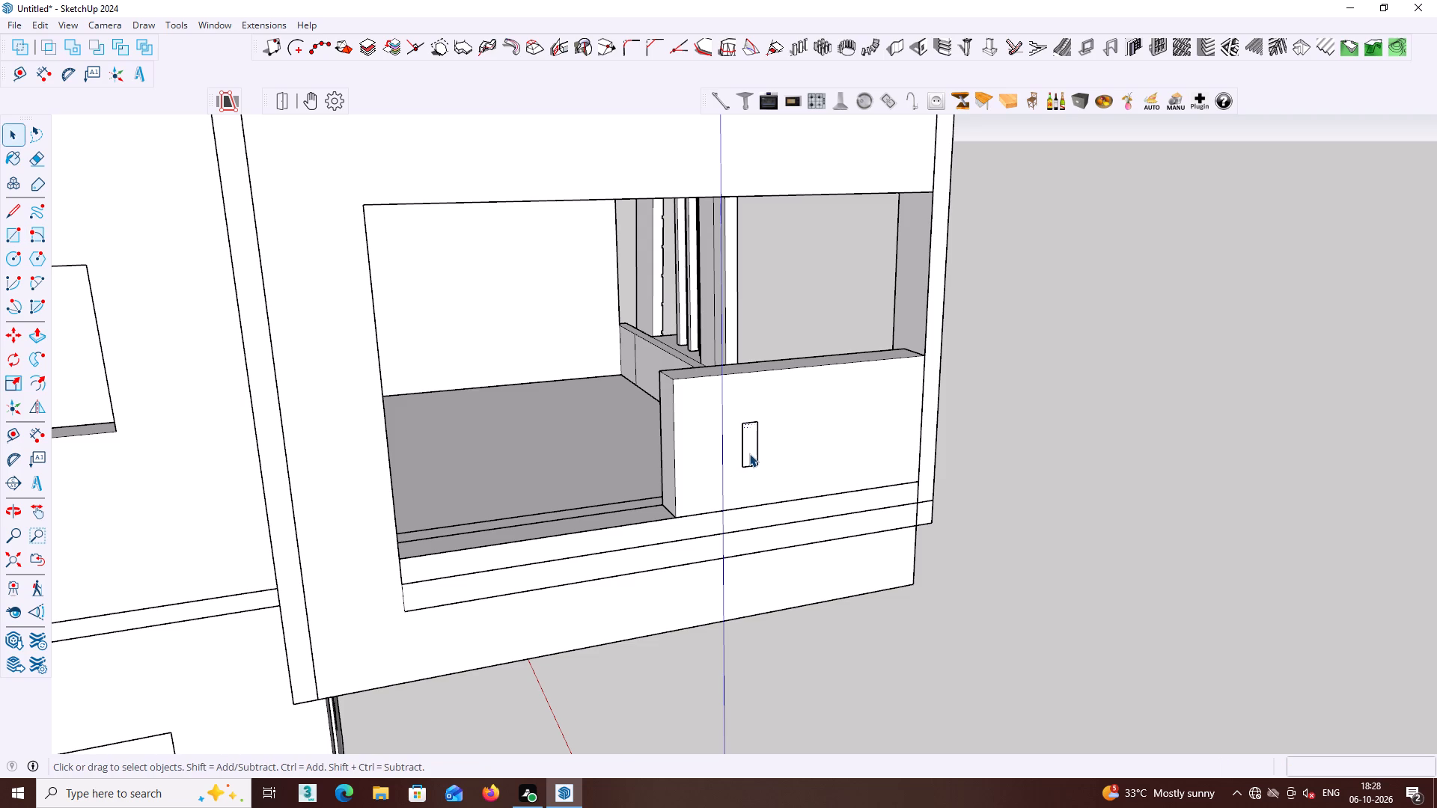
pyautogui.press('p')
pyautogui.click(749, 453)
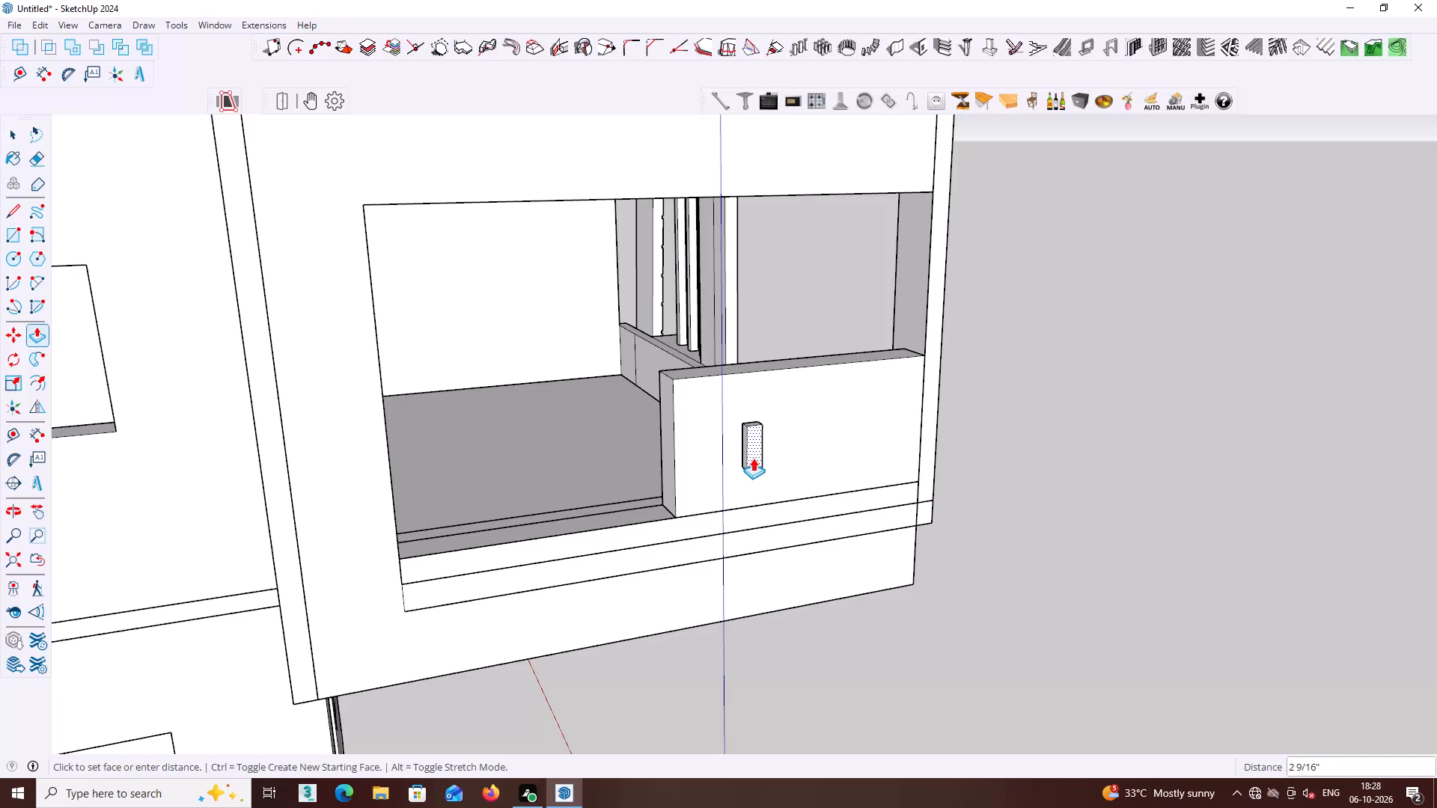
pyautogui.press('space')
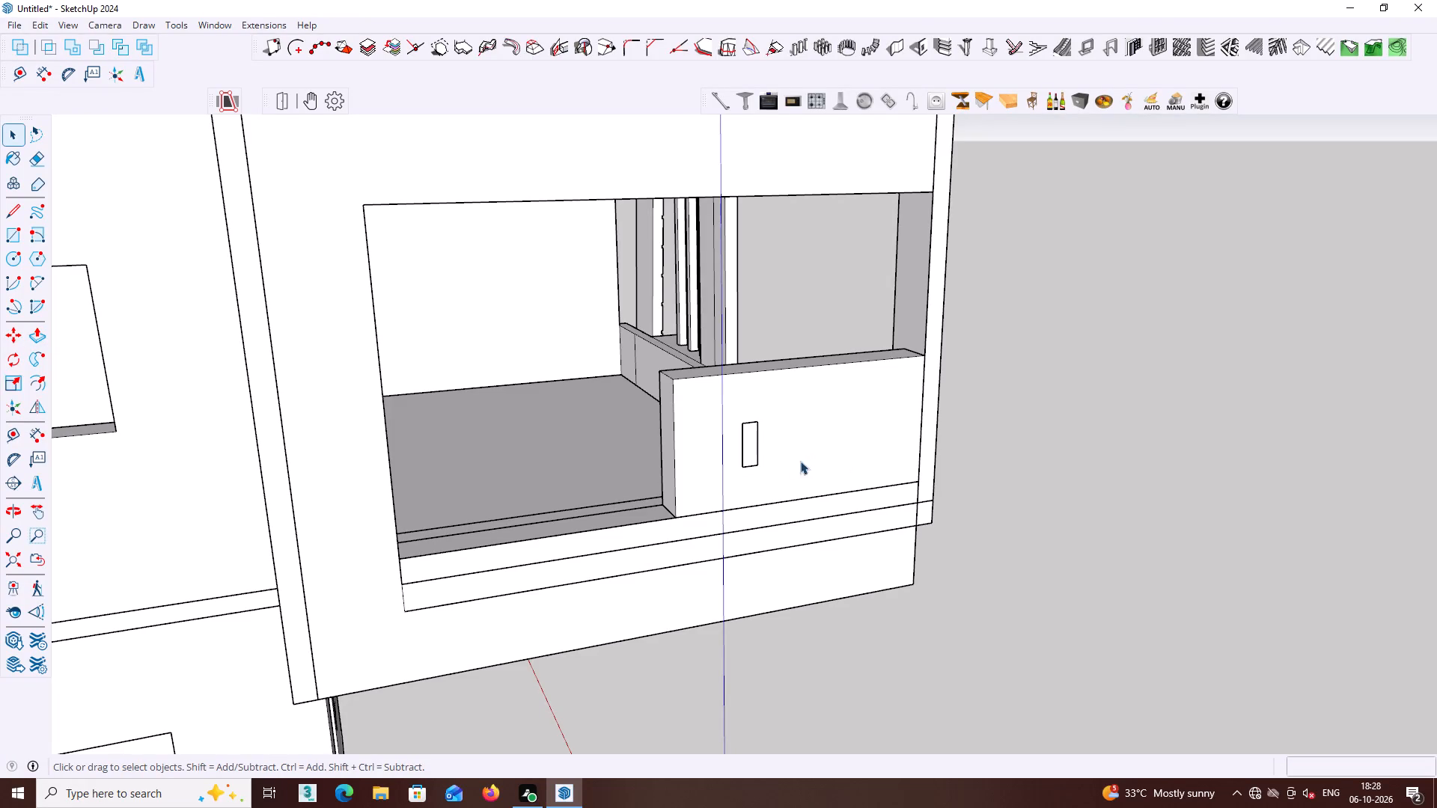
# Make the small rectangle on the low wall's outer face a group.
pyautogui.doubleClick(749, 453)
pyautogui.rightClick(749, 453)
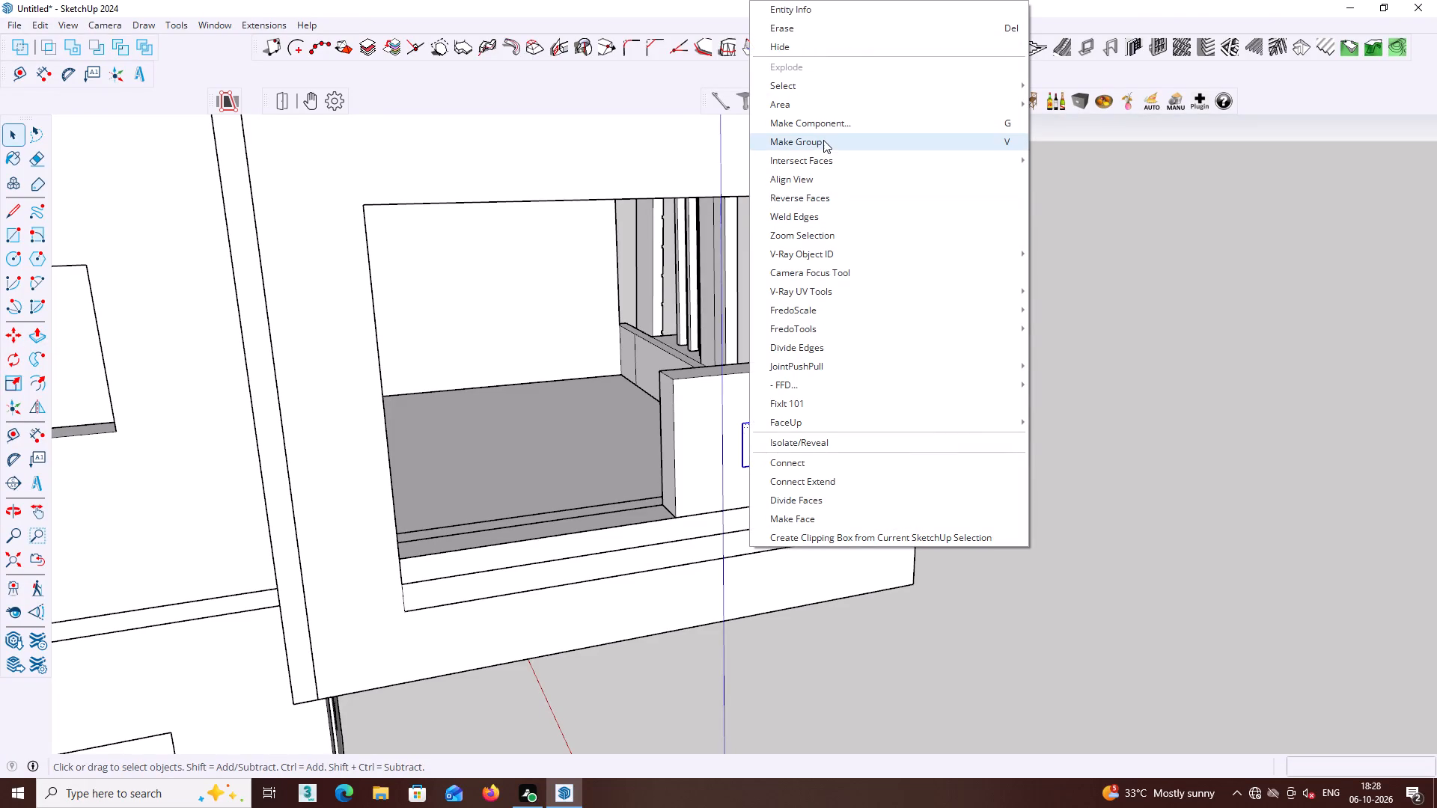
pyautogui.click(823, 141)
# Open the small rectangle's group on the low wall's outer face for editing.
pyautogui.click(751, 438)
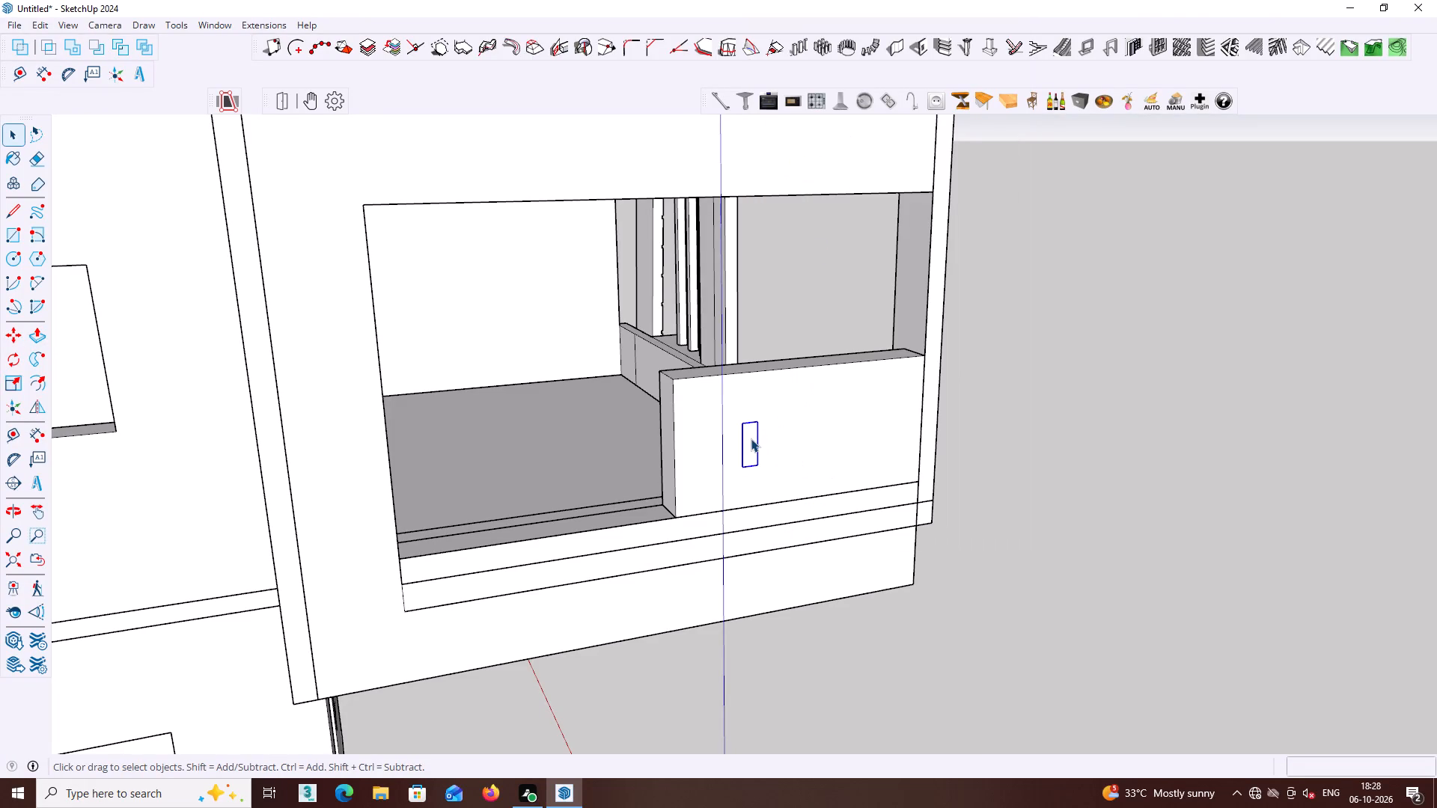
pyautogui.press('p')
pyautogui.click(751, 438)
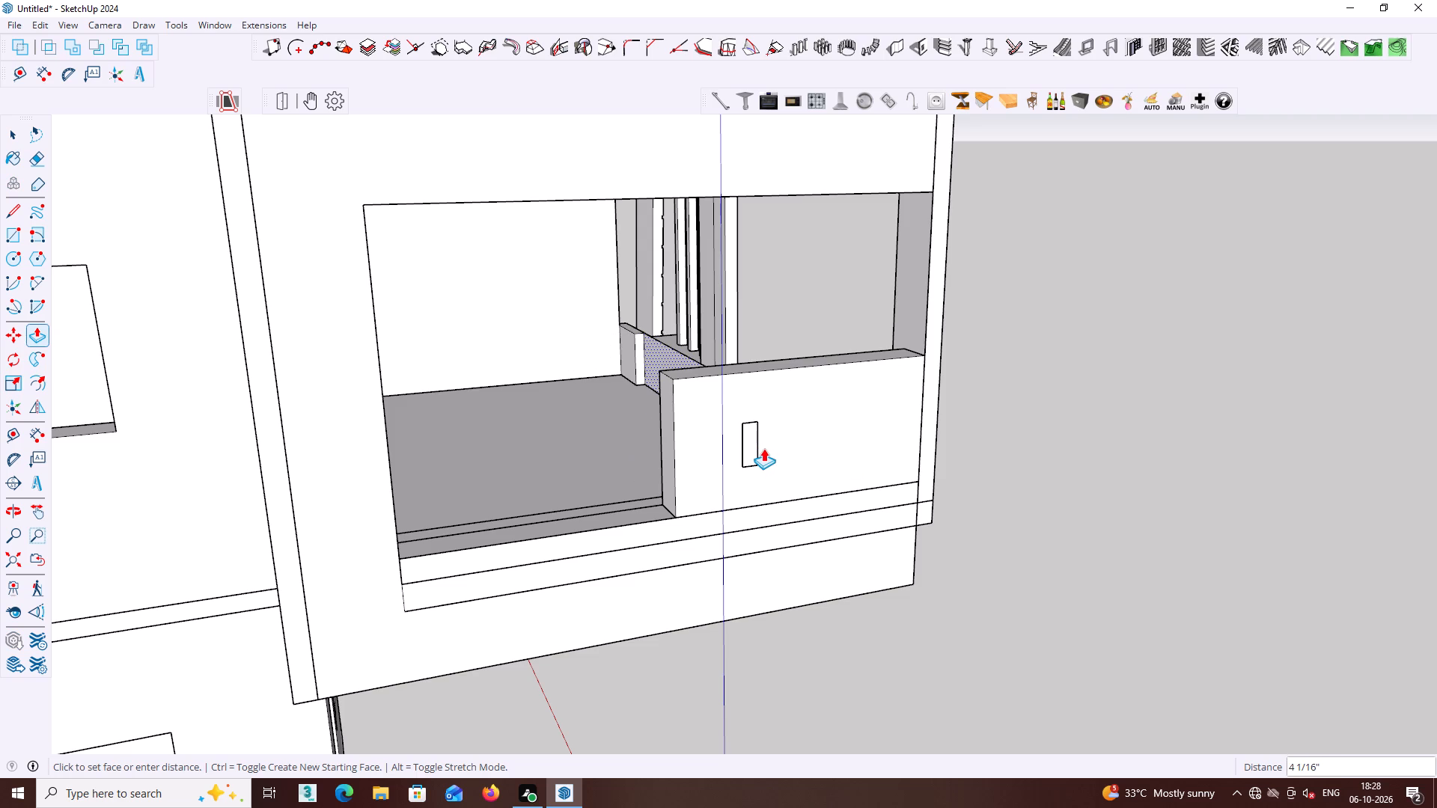
pyautogui.press('space')
pyautogui.click(745, 450)
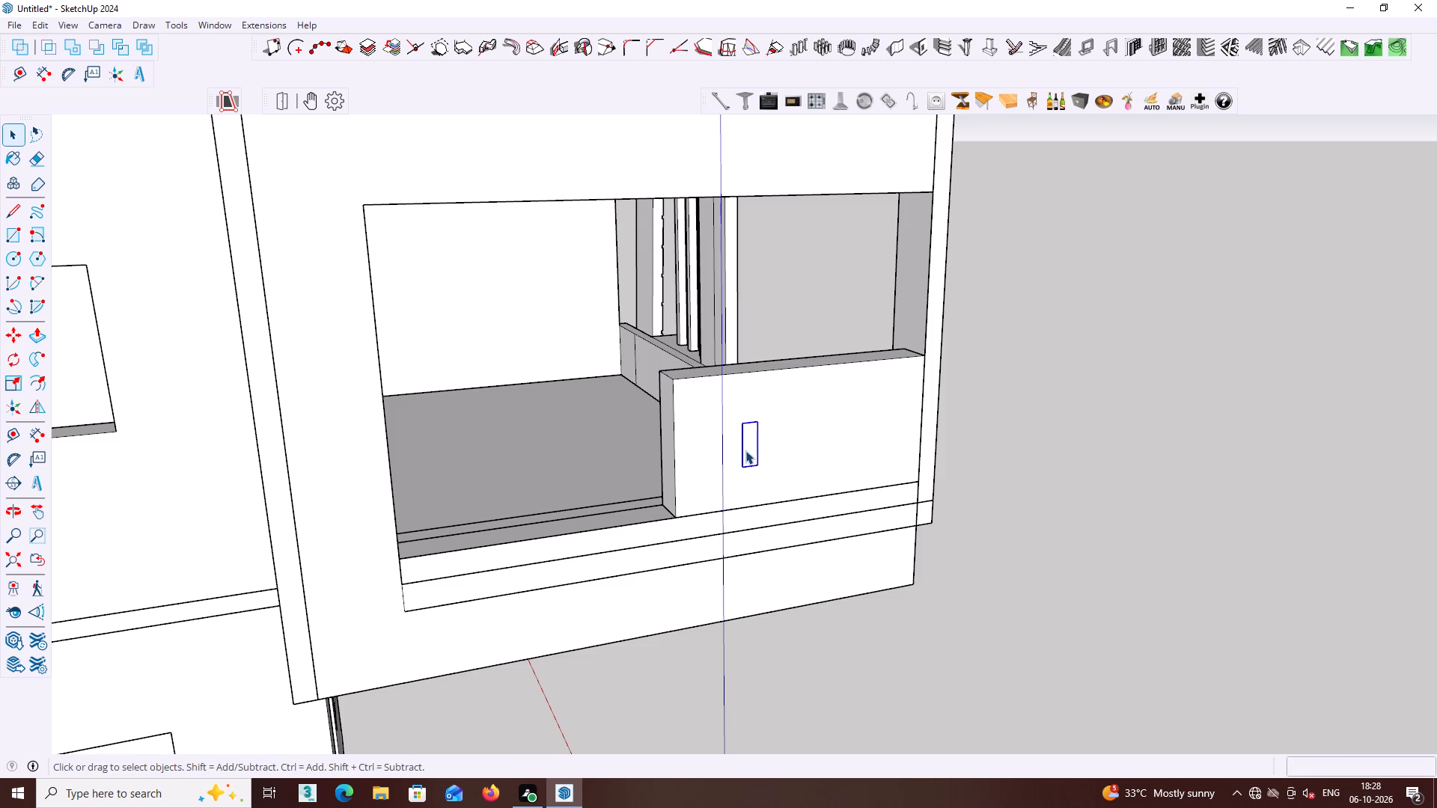
pyautogui.tripleClick(746, 450)
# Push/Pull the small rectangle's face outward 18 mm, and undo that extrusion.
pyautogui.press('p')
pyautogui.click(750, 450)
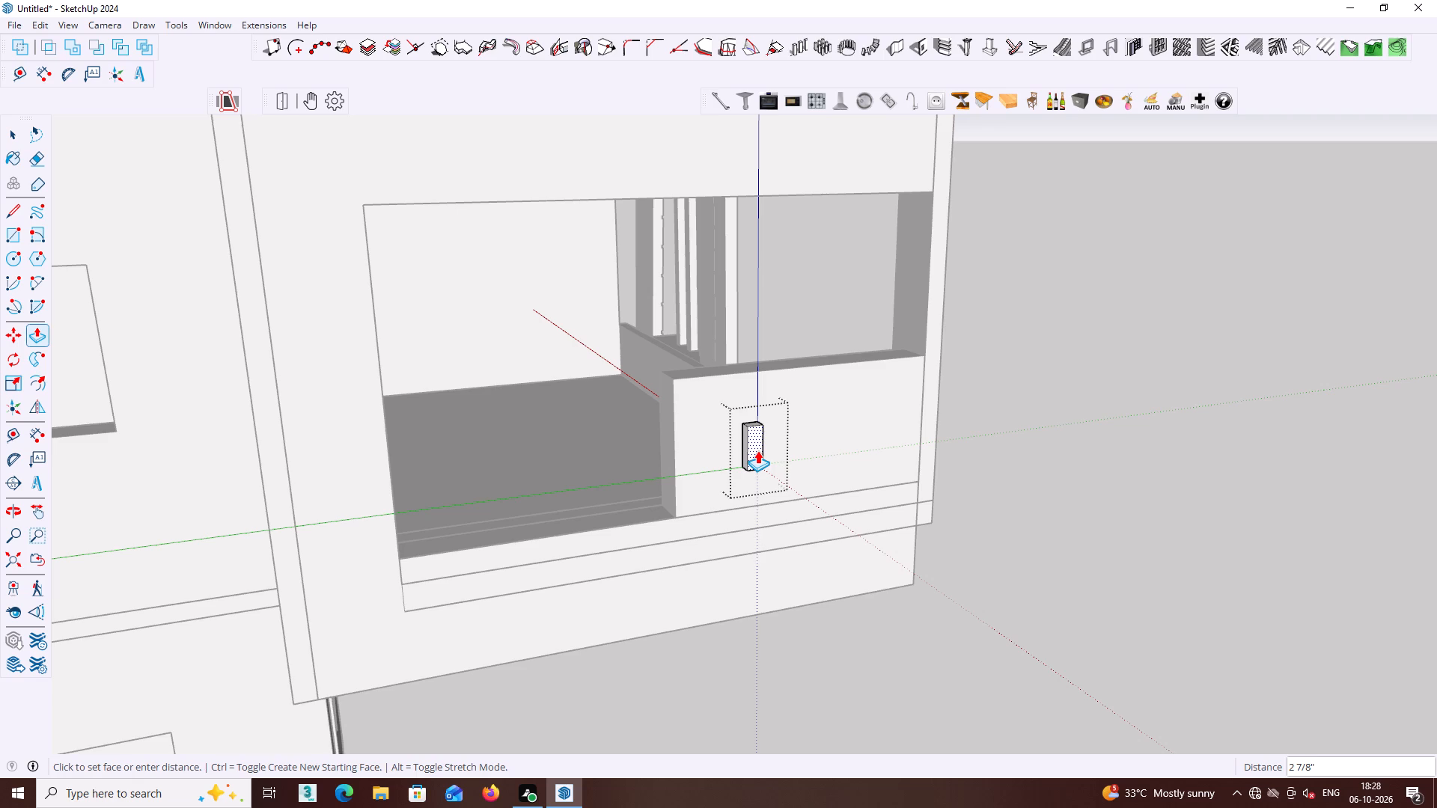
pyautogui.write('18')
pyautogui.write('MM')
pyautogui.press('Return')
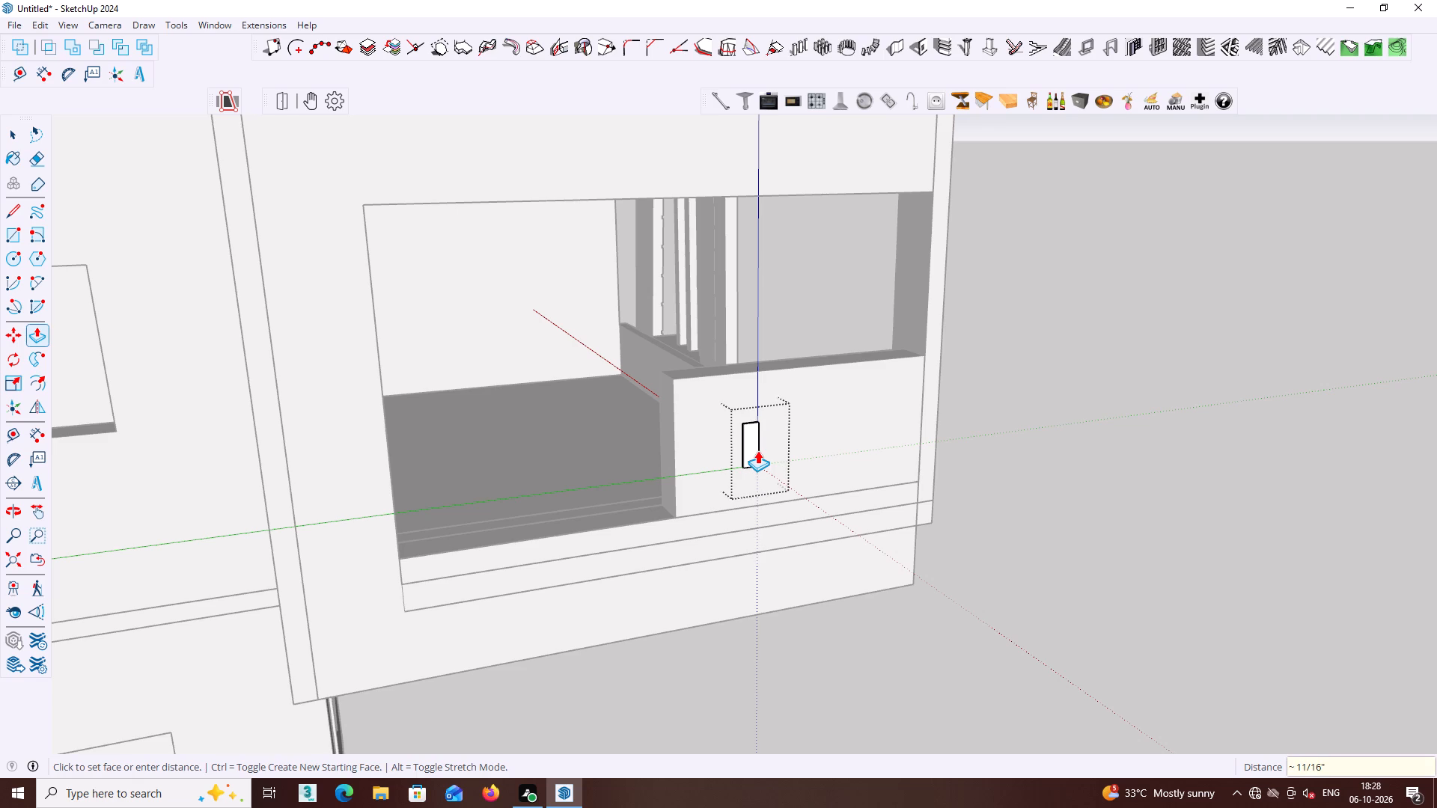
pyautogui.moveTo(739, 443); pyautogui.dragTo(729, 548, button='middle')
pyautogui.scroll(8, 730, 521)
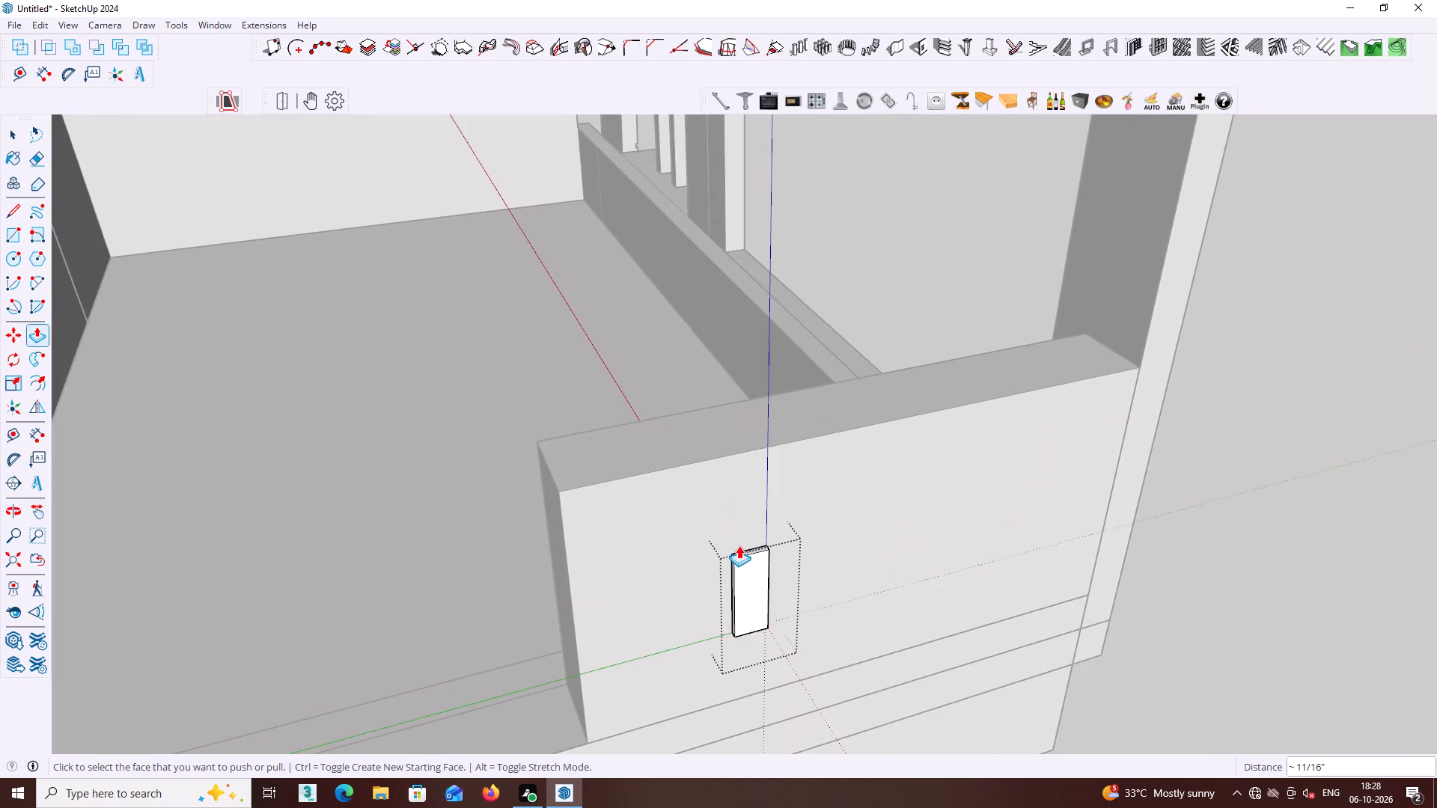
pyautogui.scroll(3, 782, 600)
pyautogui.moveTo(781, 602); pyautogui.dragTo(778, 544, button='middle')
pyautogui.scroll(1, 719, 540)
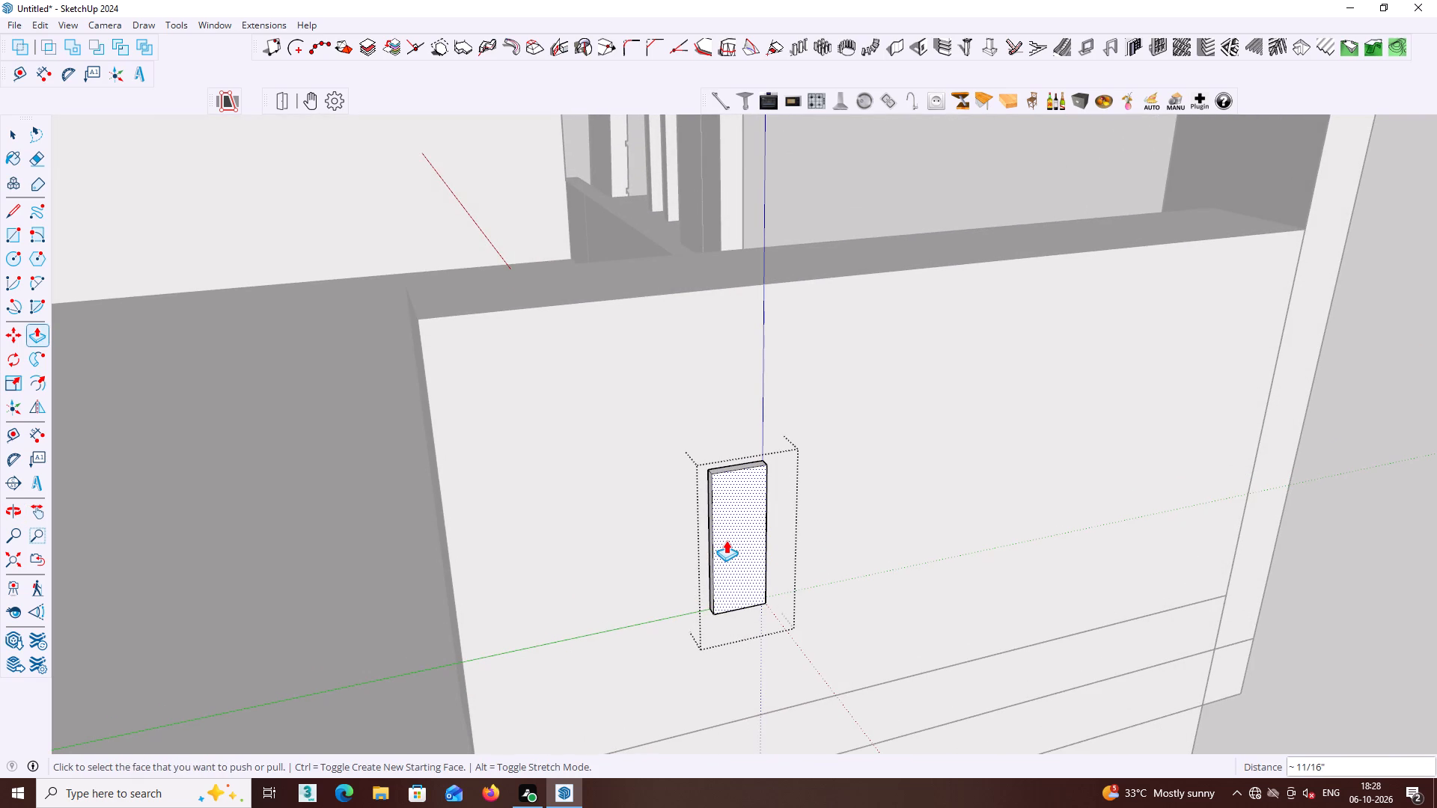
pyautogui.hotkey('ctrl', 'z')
# Push/Pull the small rectangle's face outward 1" from the low wall and close its group.
pyautogui.click(727, 536)
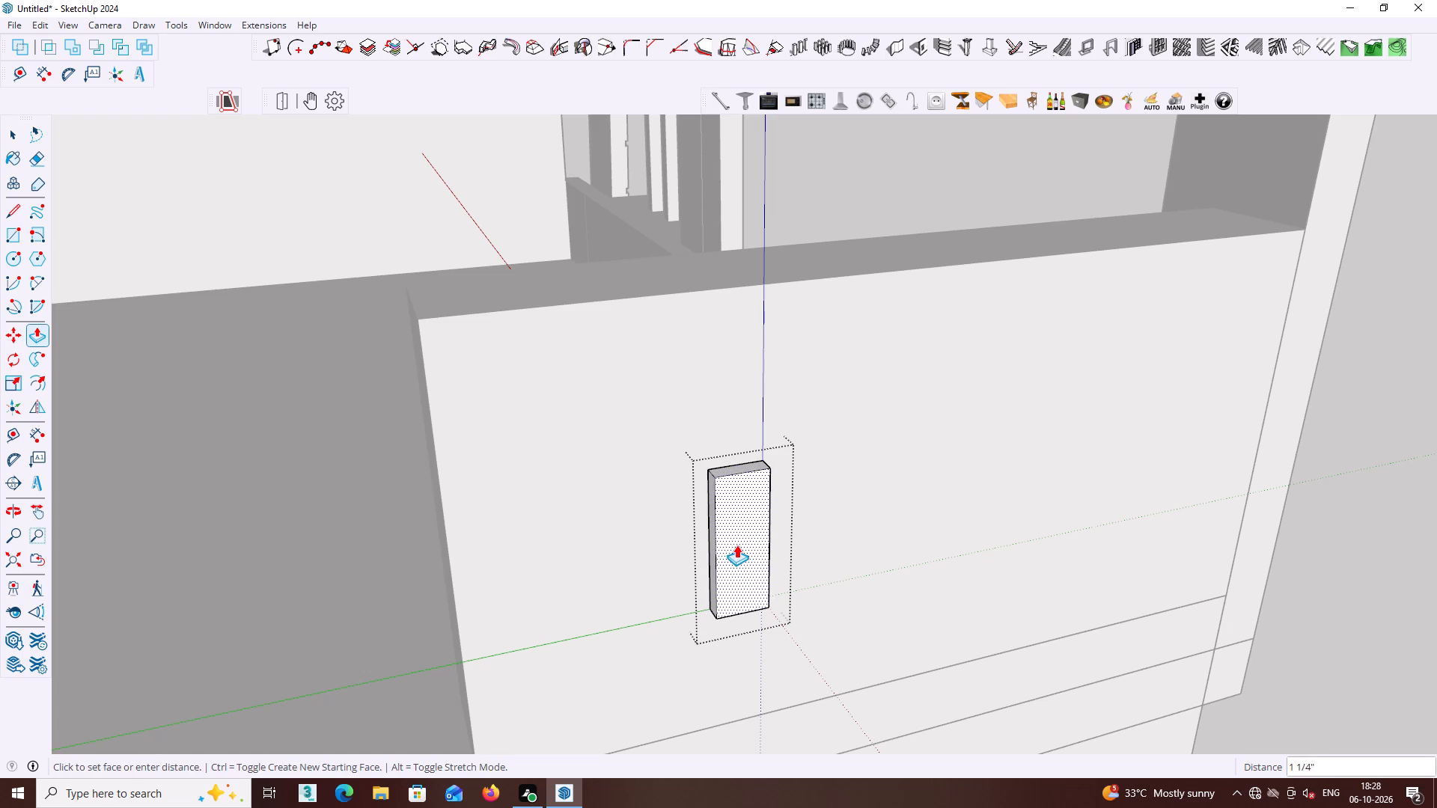
pyautogui.press('1')
pyautogui.press('Return')
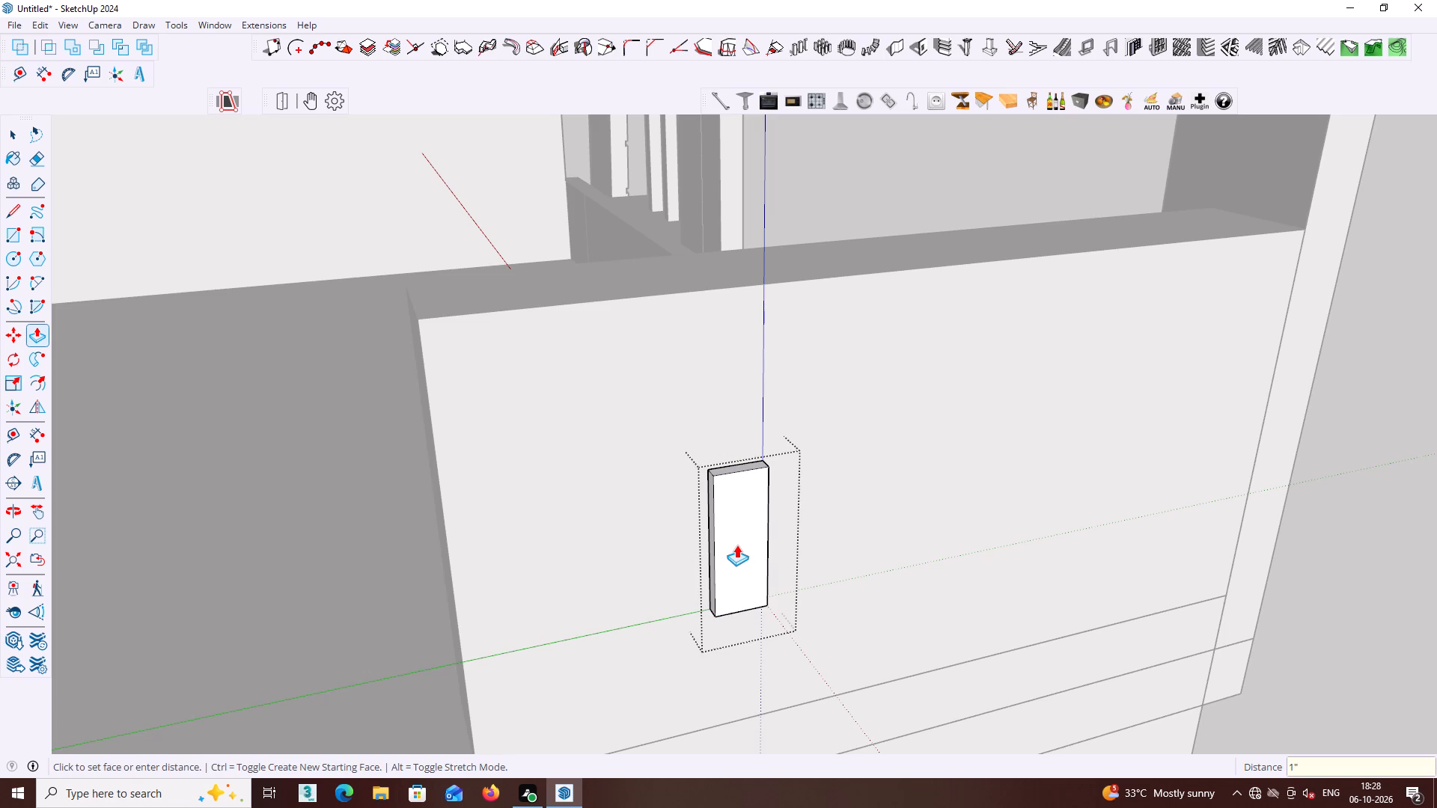
pyautogui.press('space')
pyautogui.click(1364, 501)
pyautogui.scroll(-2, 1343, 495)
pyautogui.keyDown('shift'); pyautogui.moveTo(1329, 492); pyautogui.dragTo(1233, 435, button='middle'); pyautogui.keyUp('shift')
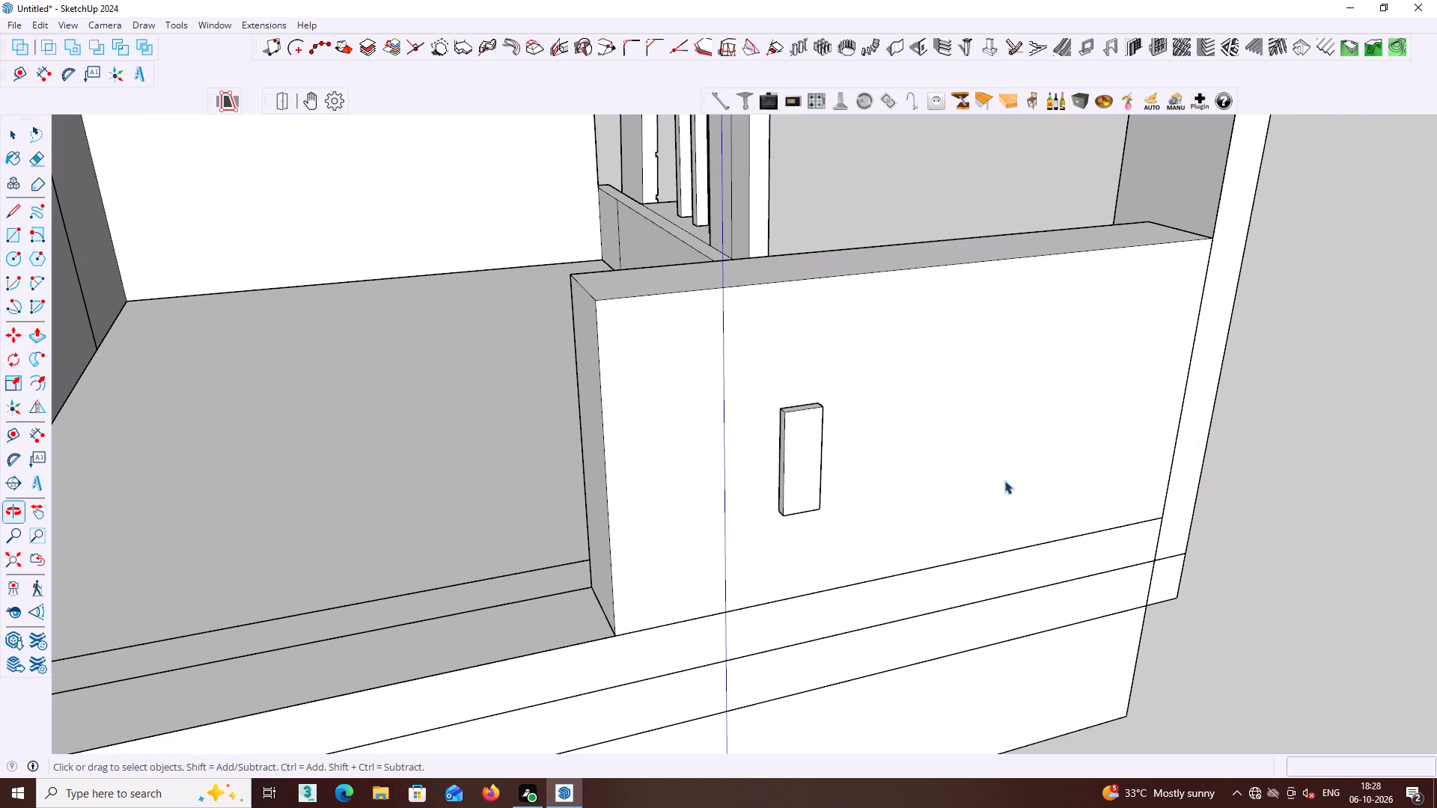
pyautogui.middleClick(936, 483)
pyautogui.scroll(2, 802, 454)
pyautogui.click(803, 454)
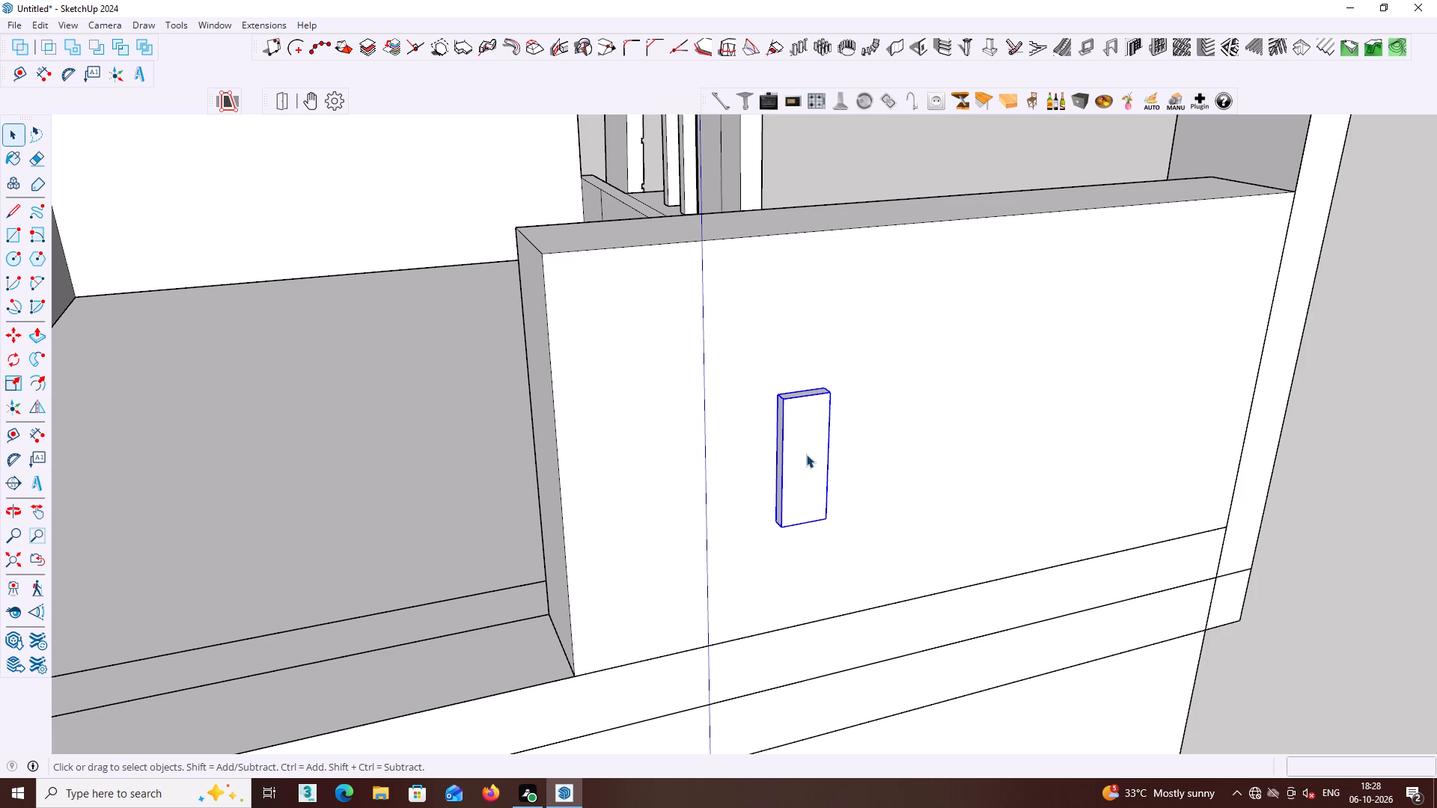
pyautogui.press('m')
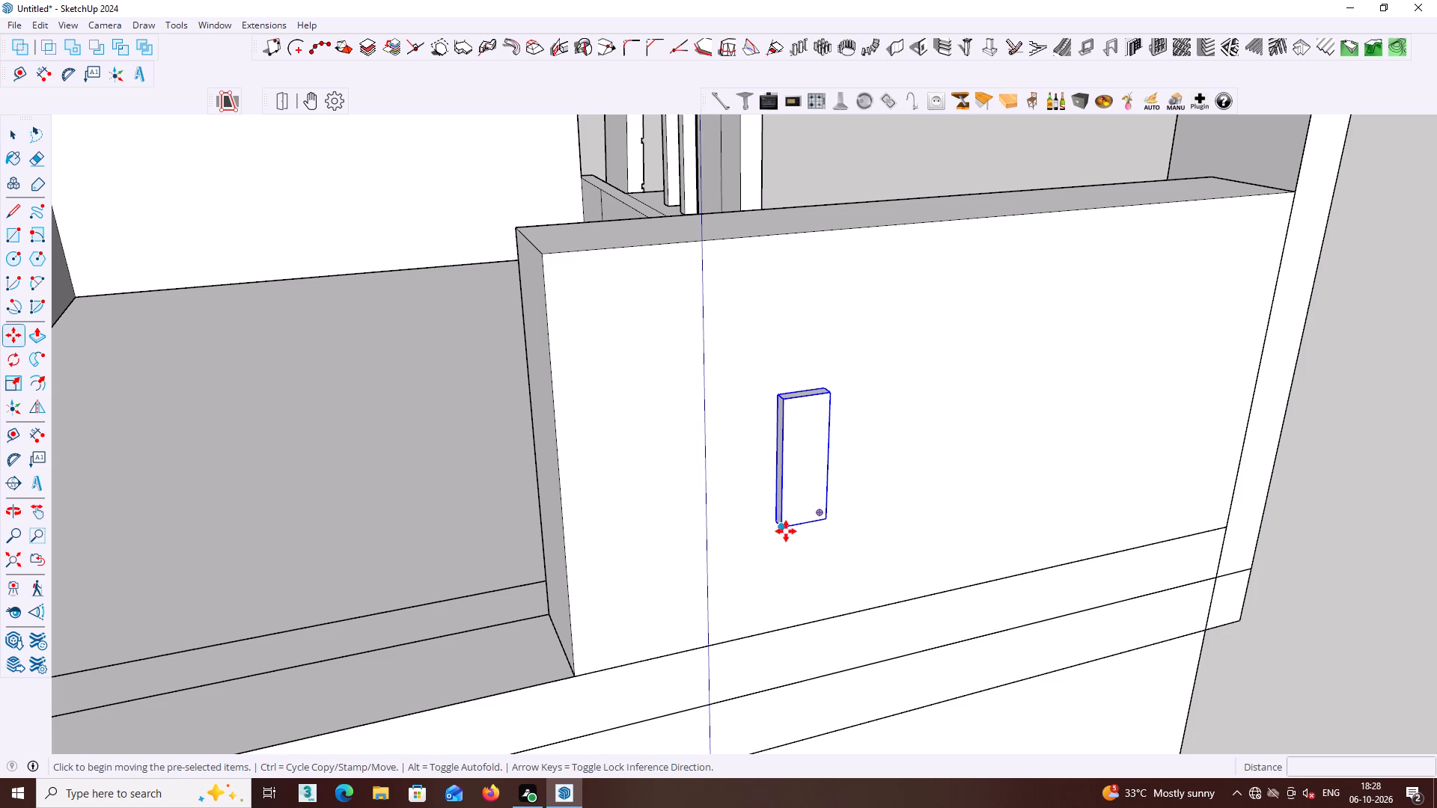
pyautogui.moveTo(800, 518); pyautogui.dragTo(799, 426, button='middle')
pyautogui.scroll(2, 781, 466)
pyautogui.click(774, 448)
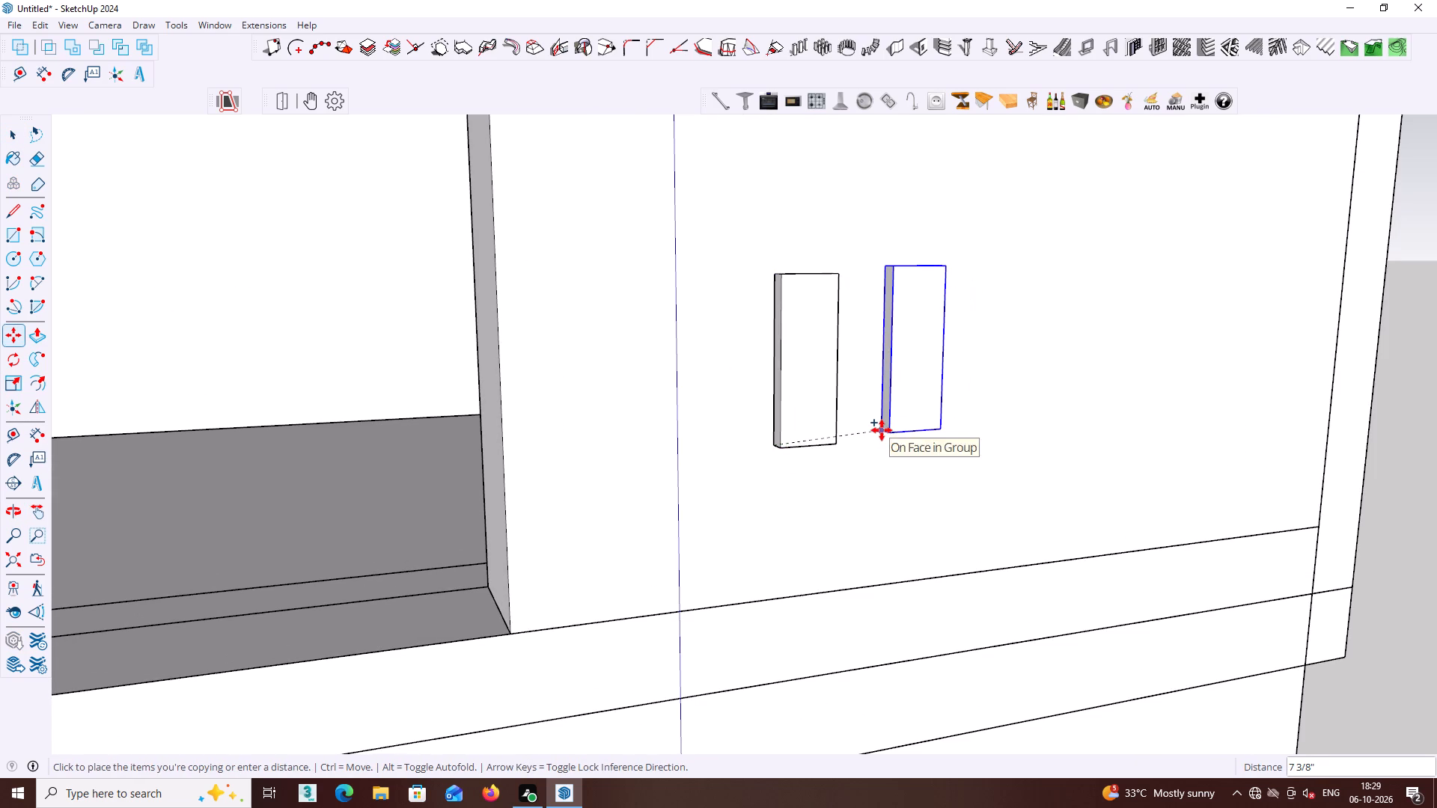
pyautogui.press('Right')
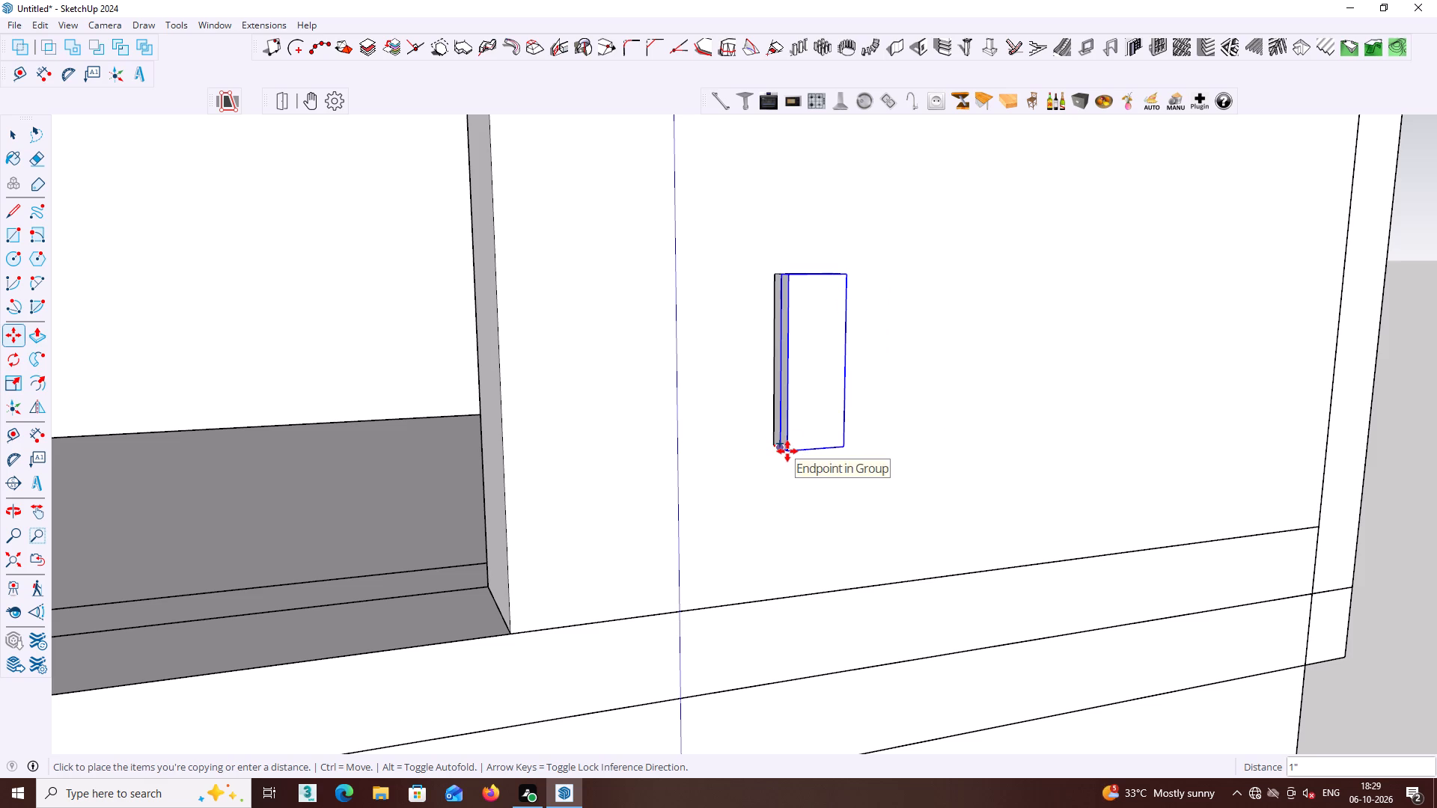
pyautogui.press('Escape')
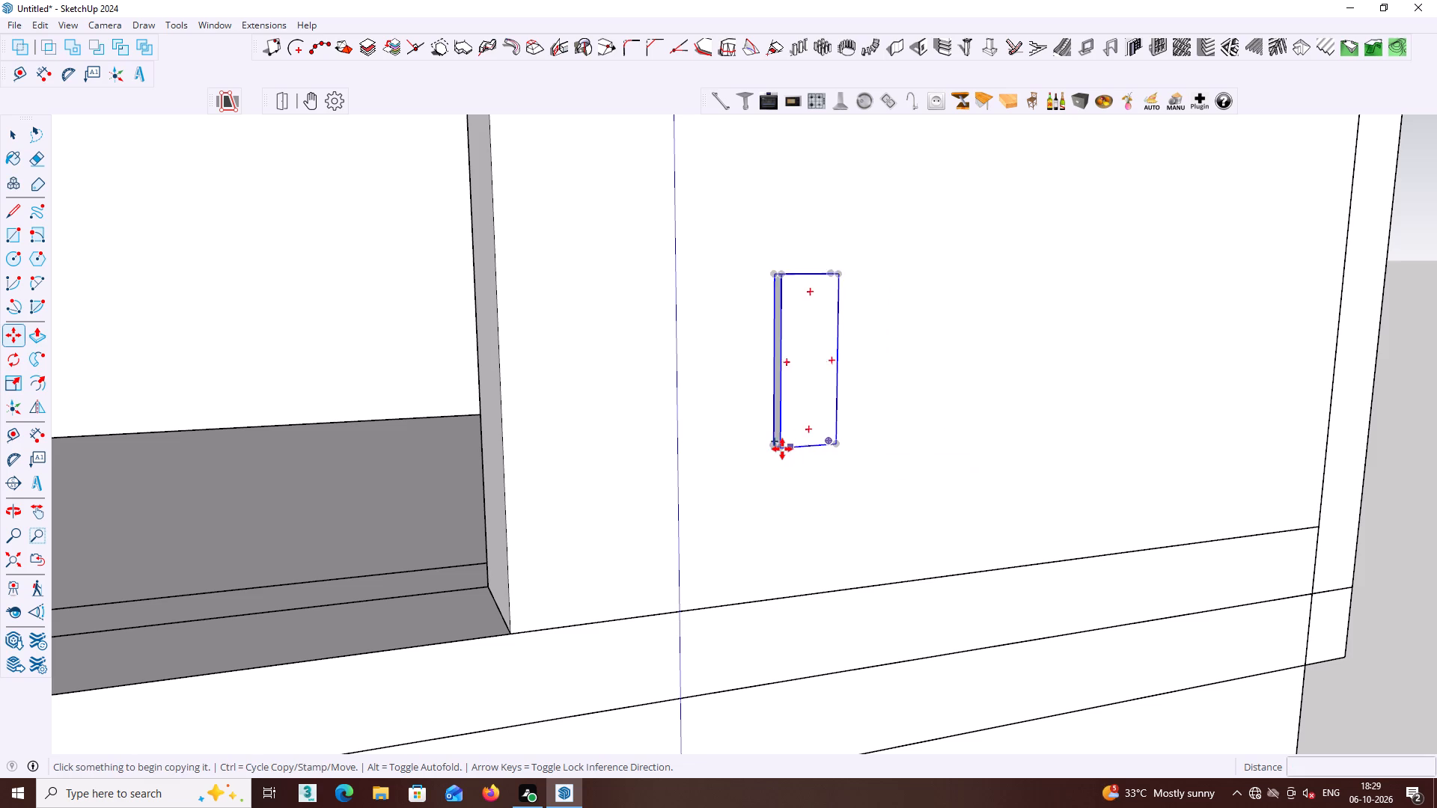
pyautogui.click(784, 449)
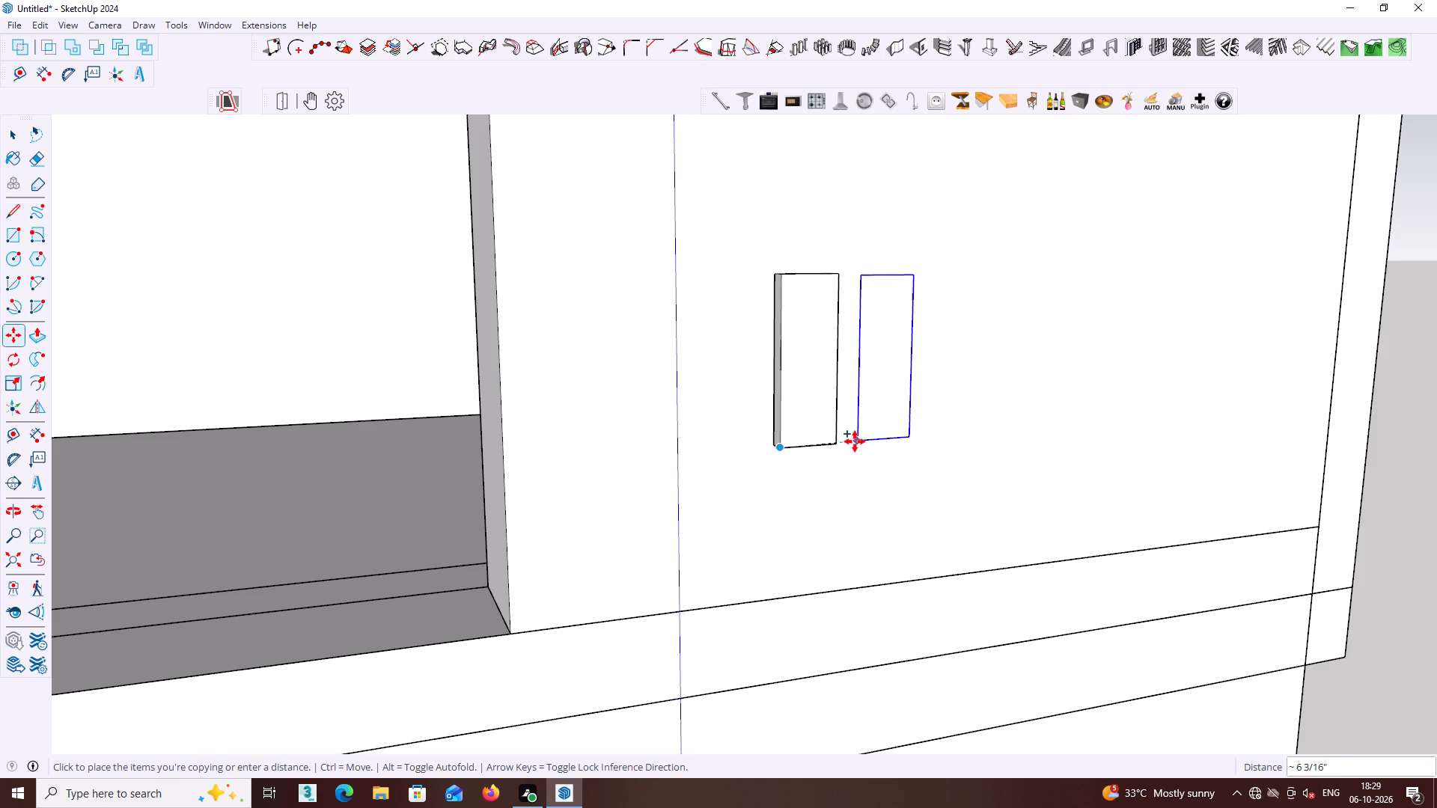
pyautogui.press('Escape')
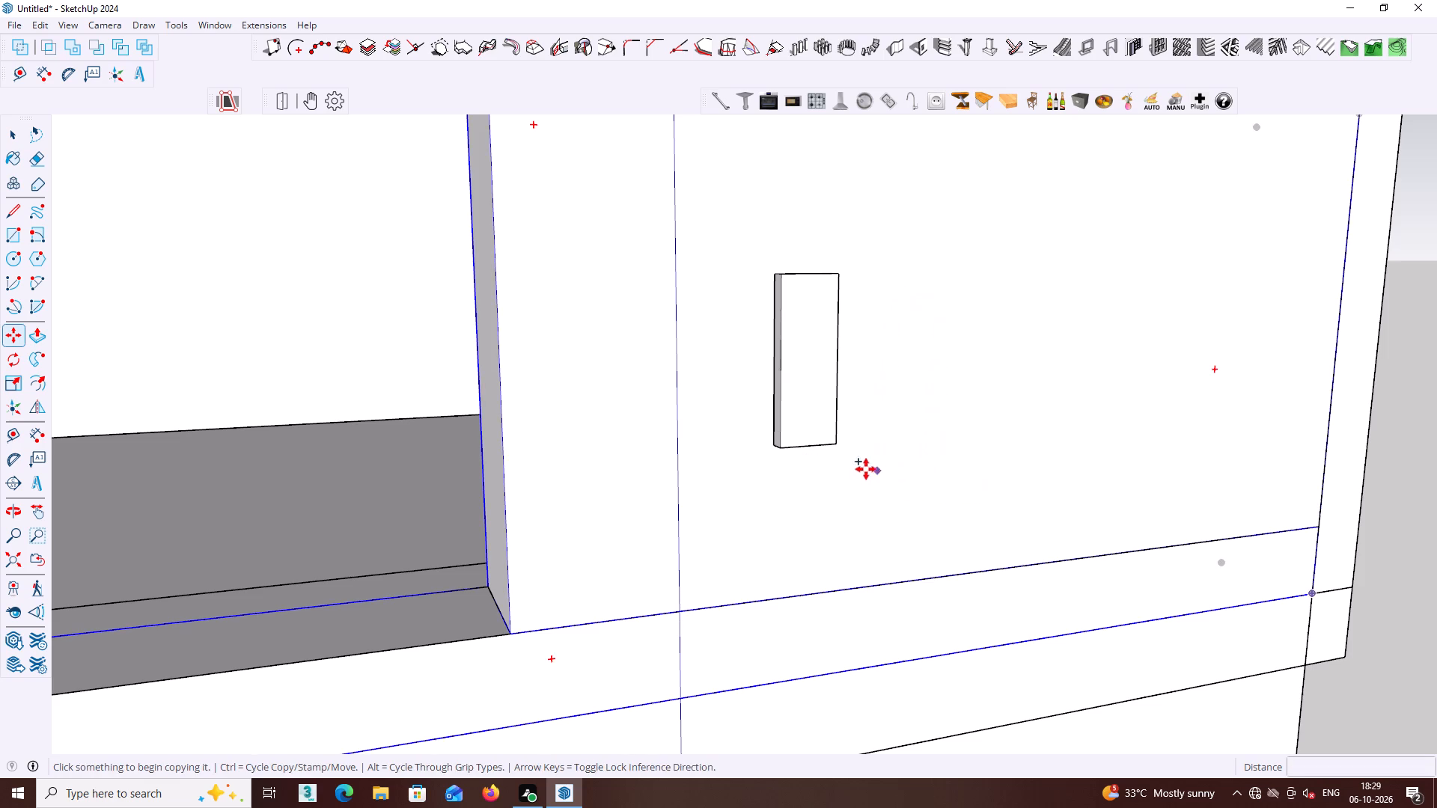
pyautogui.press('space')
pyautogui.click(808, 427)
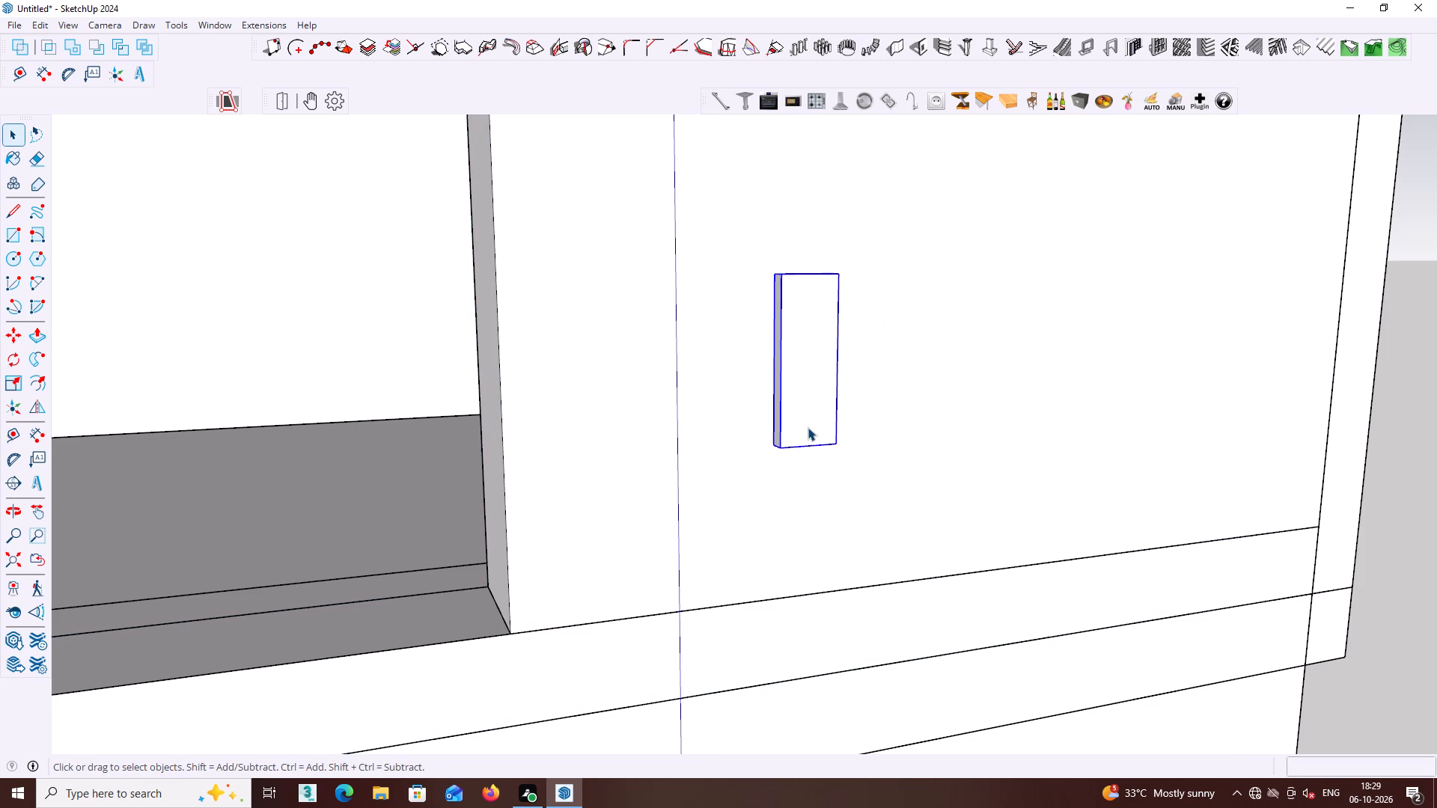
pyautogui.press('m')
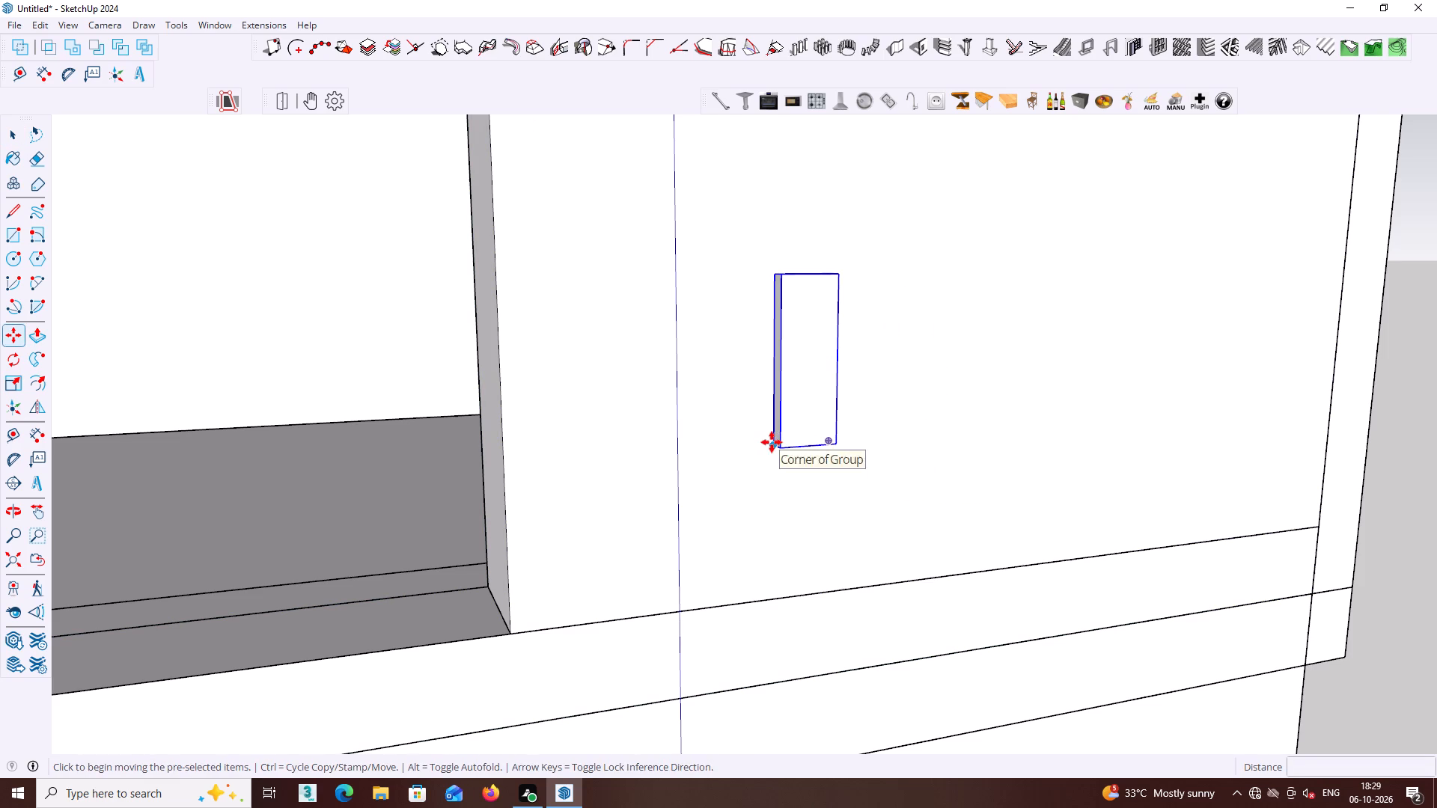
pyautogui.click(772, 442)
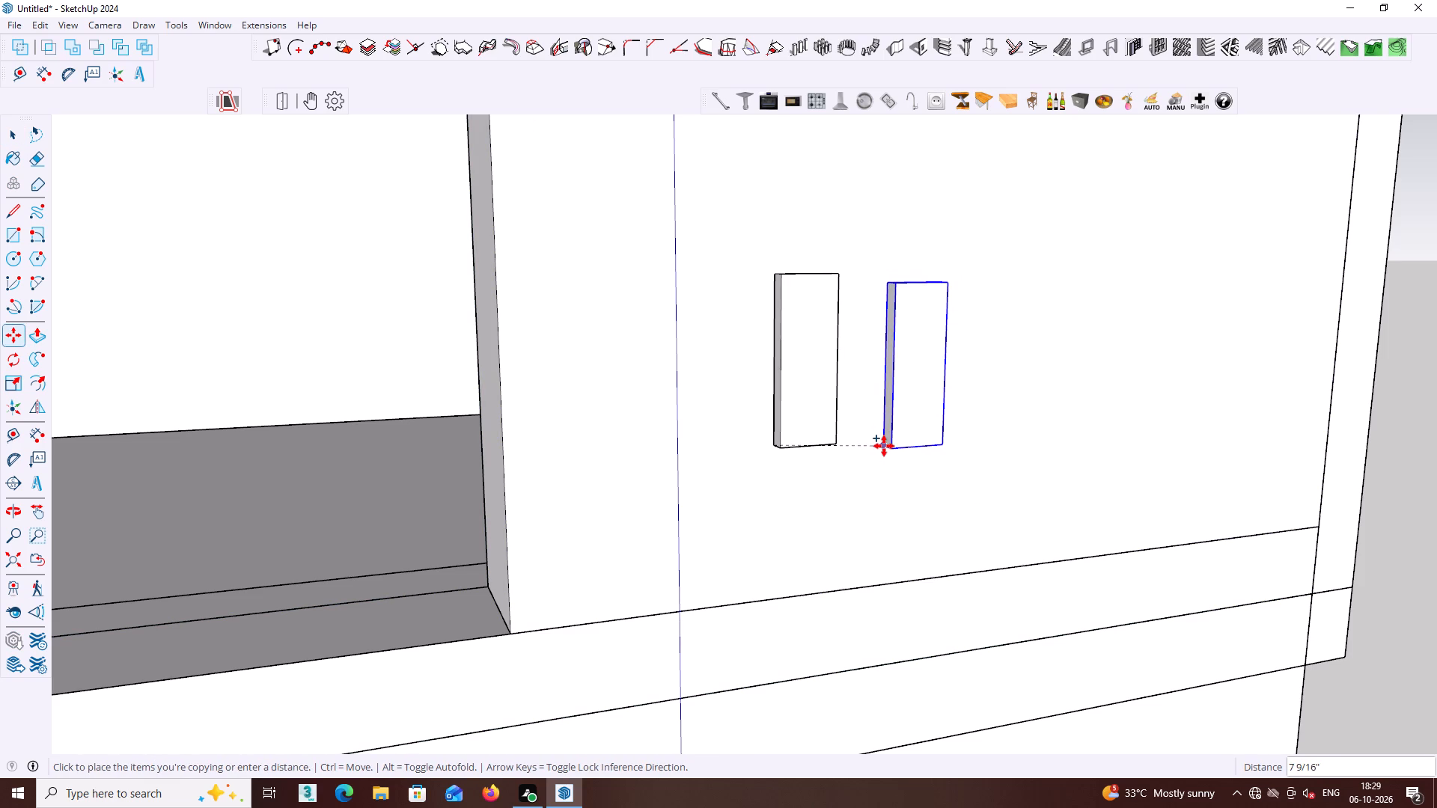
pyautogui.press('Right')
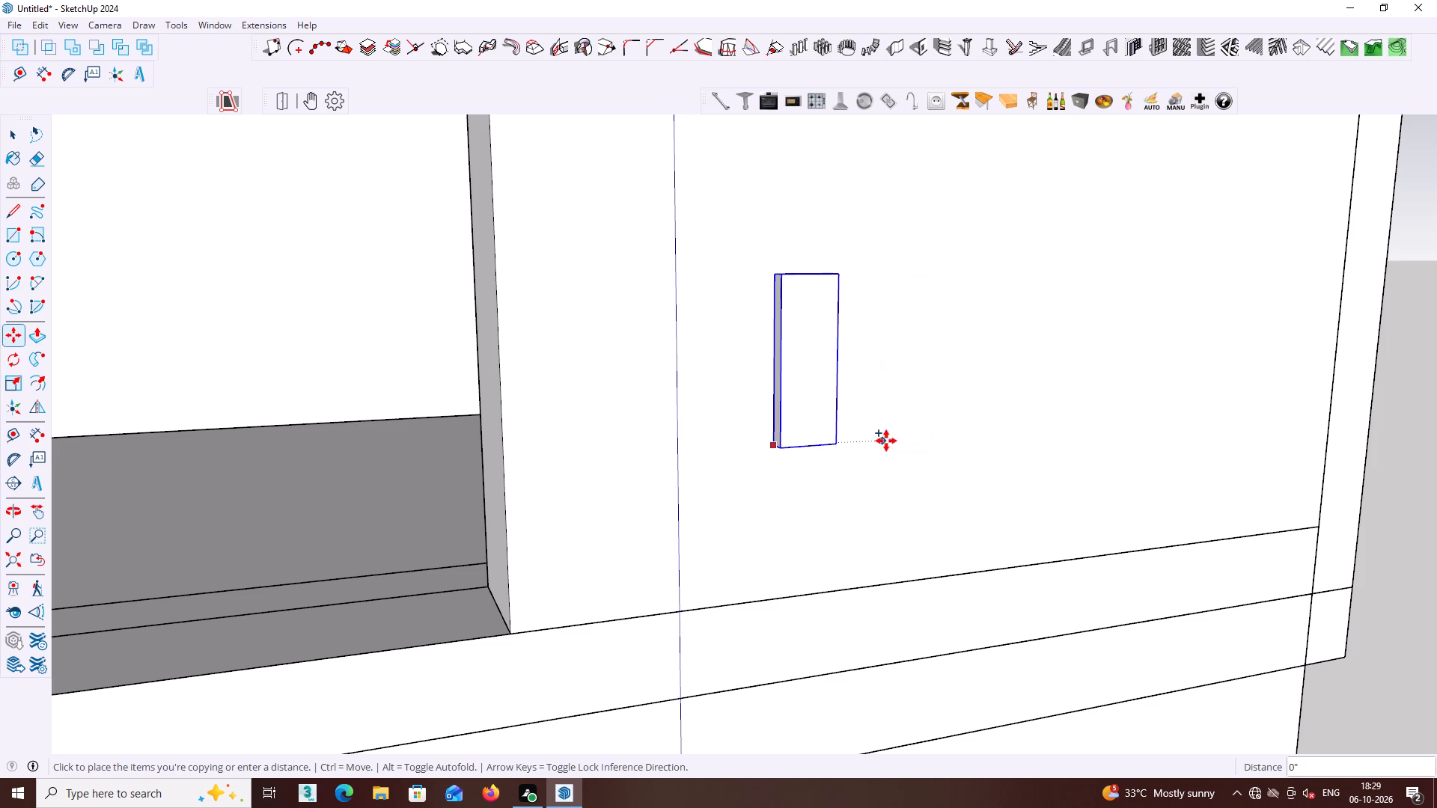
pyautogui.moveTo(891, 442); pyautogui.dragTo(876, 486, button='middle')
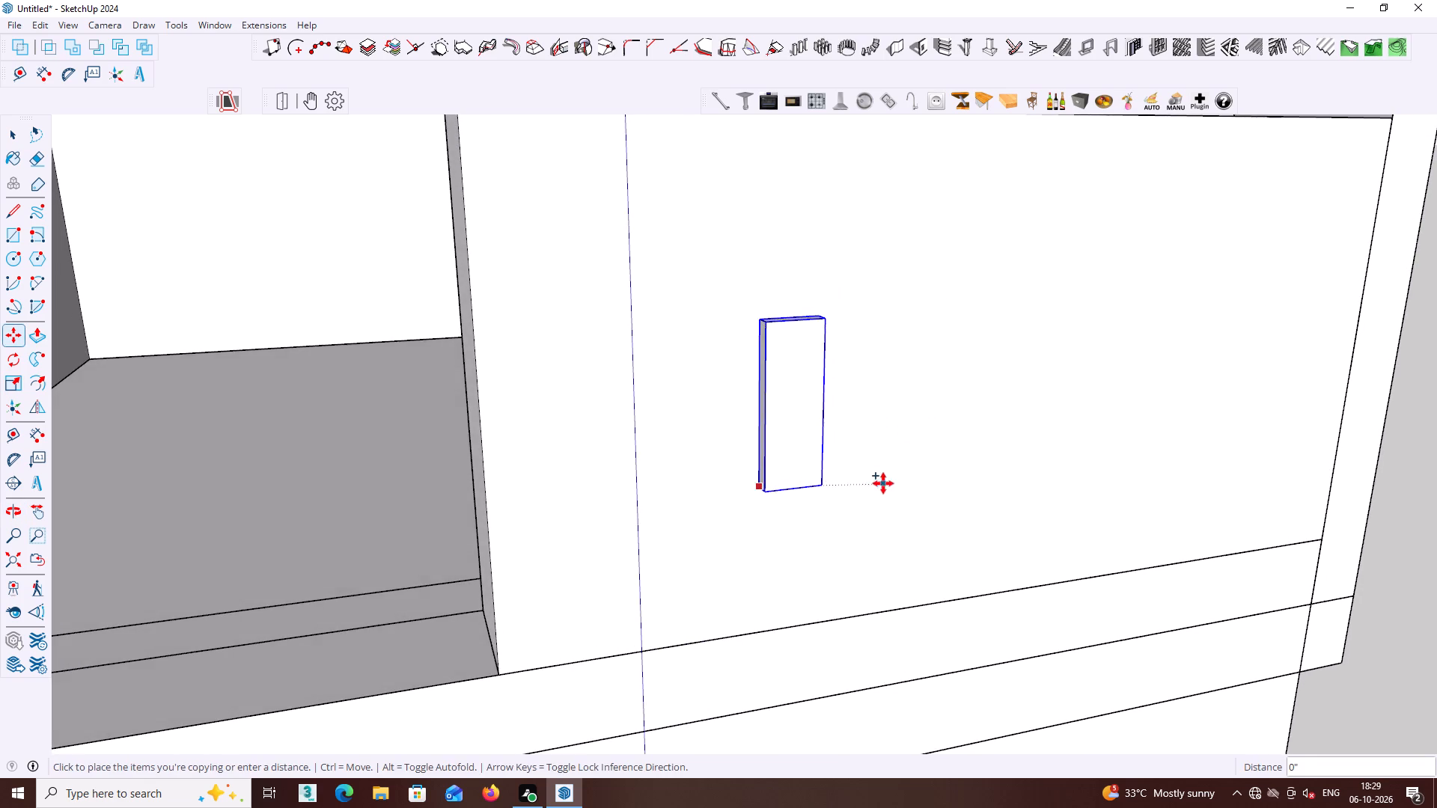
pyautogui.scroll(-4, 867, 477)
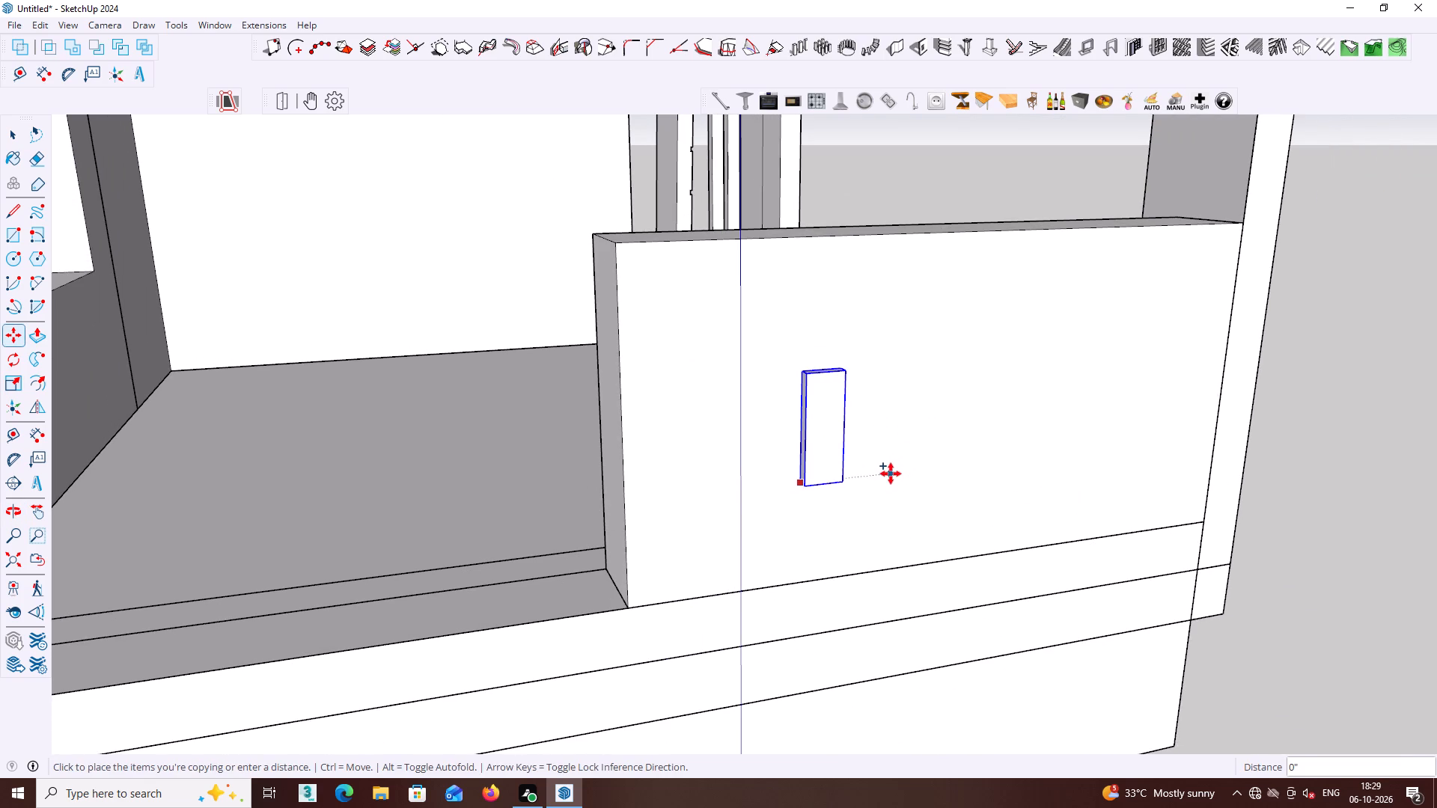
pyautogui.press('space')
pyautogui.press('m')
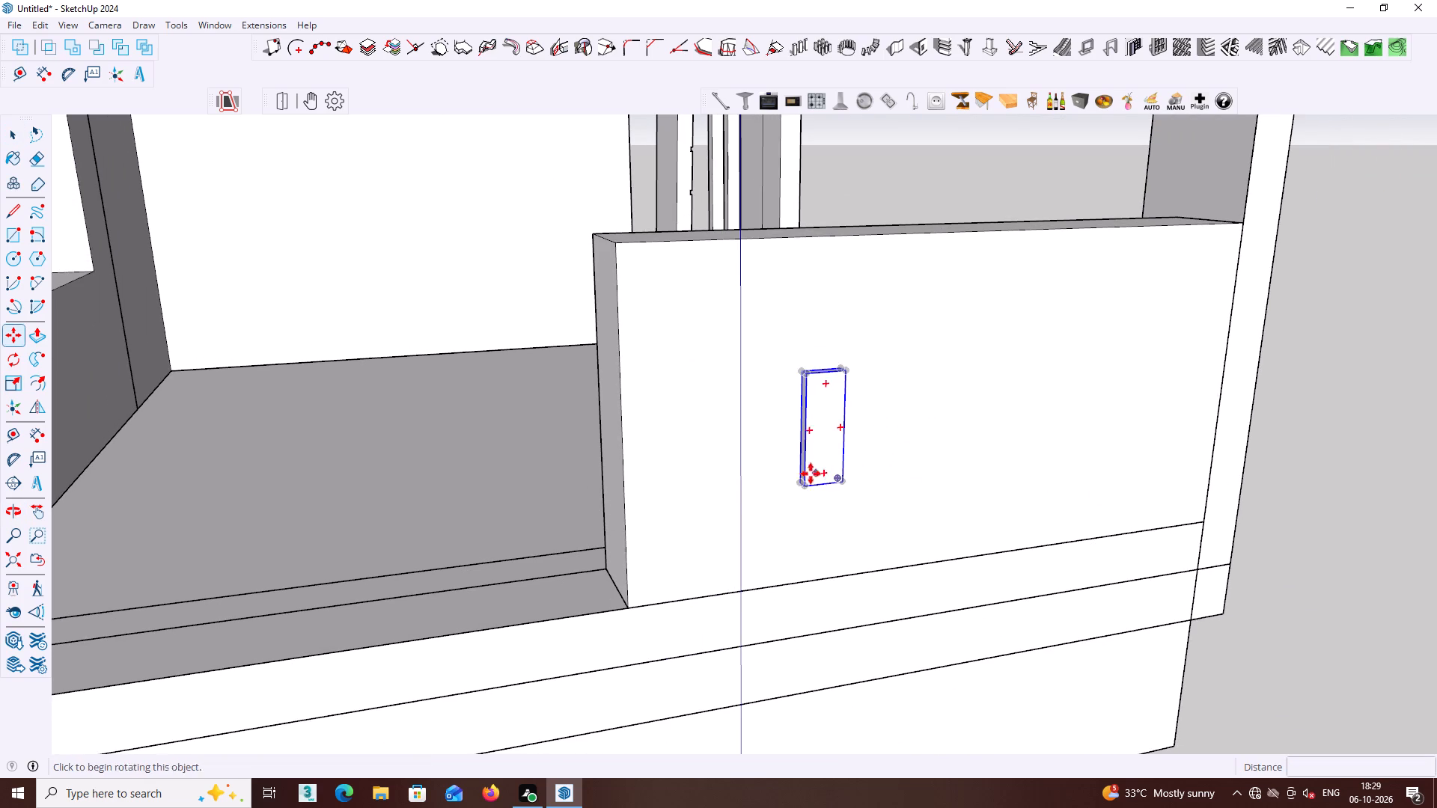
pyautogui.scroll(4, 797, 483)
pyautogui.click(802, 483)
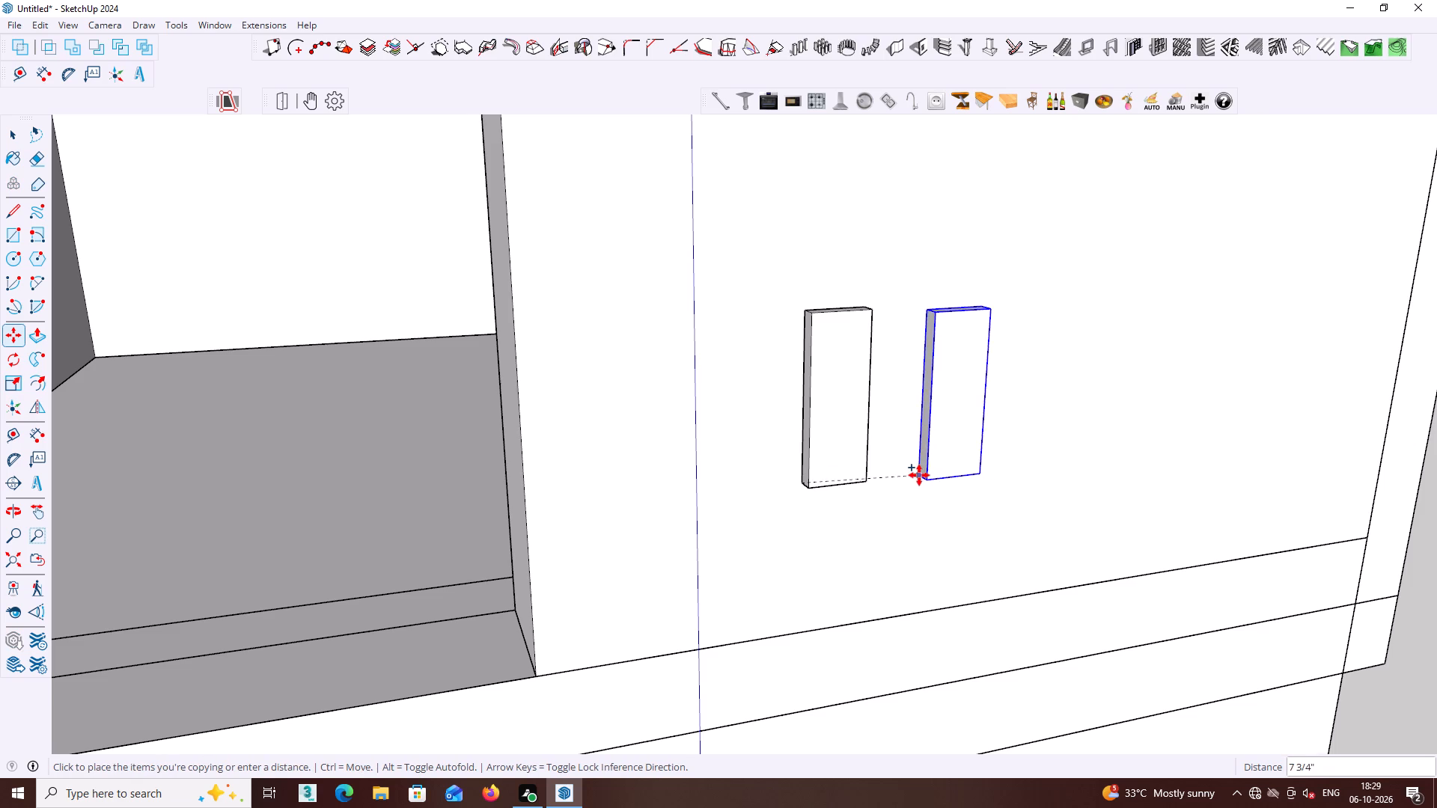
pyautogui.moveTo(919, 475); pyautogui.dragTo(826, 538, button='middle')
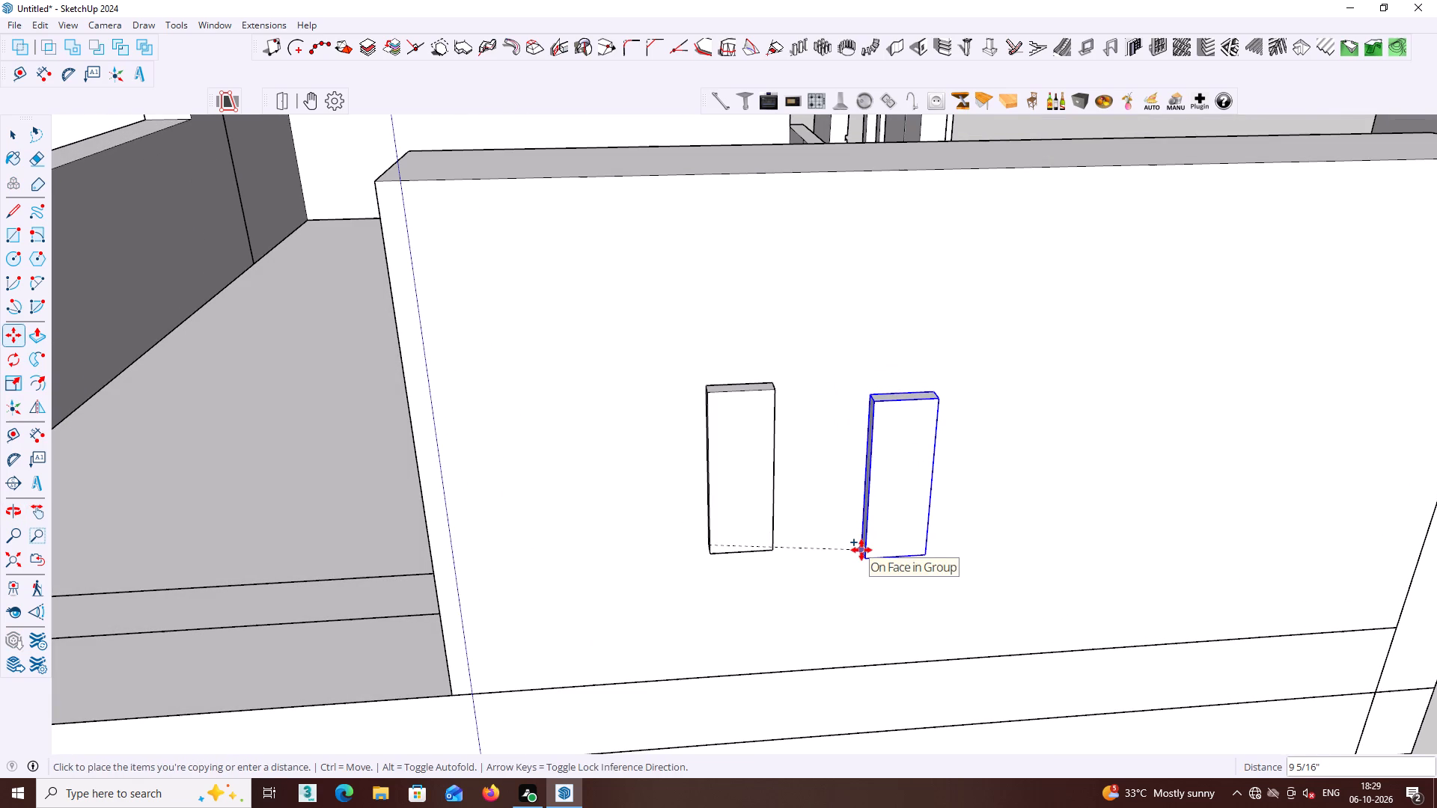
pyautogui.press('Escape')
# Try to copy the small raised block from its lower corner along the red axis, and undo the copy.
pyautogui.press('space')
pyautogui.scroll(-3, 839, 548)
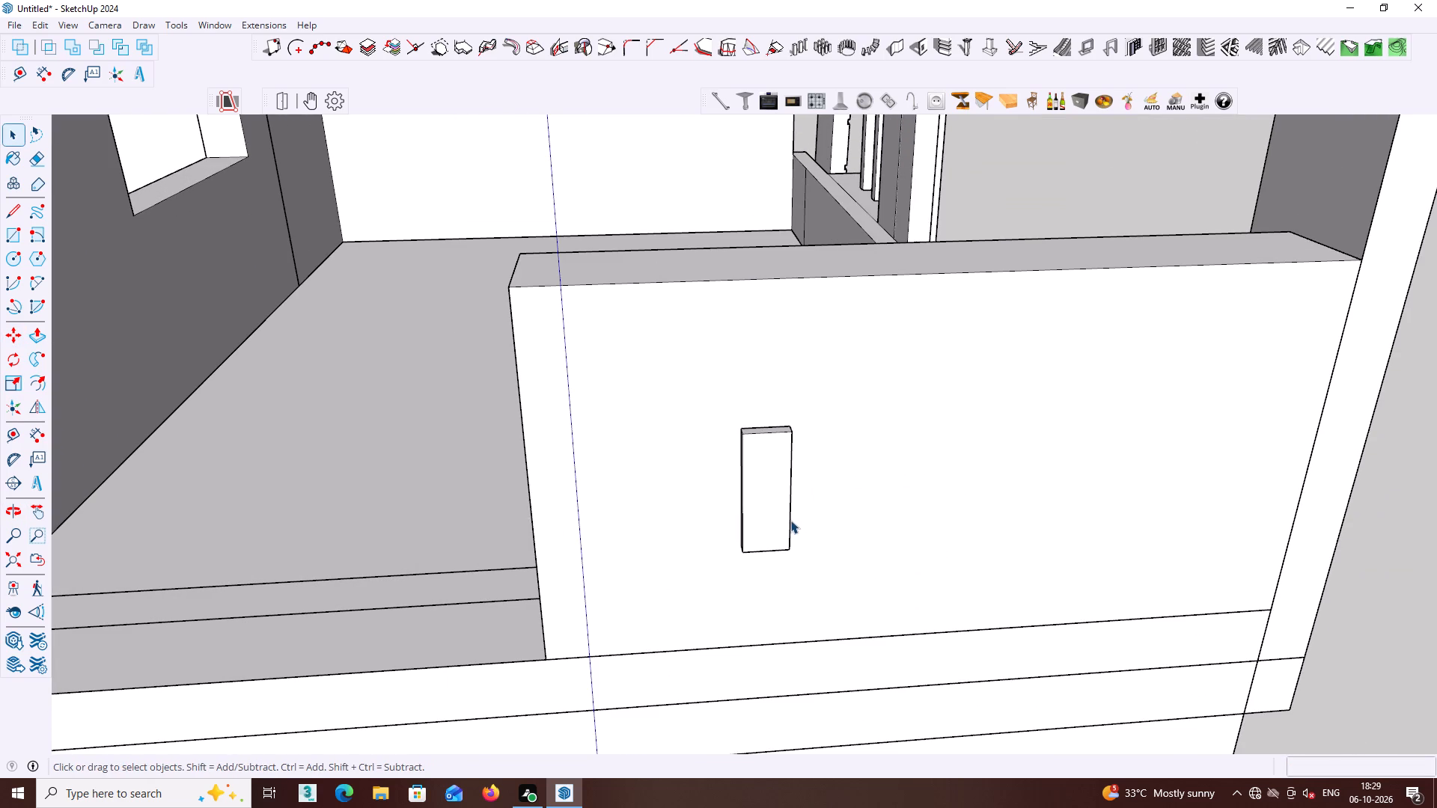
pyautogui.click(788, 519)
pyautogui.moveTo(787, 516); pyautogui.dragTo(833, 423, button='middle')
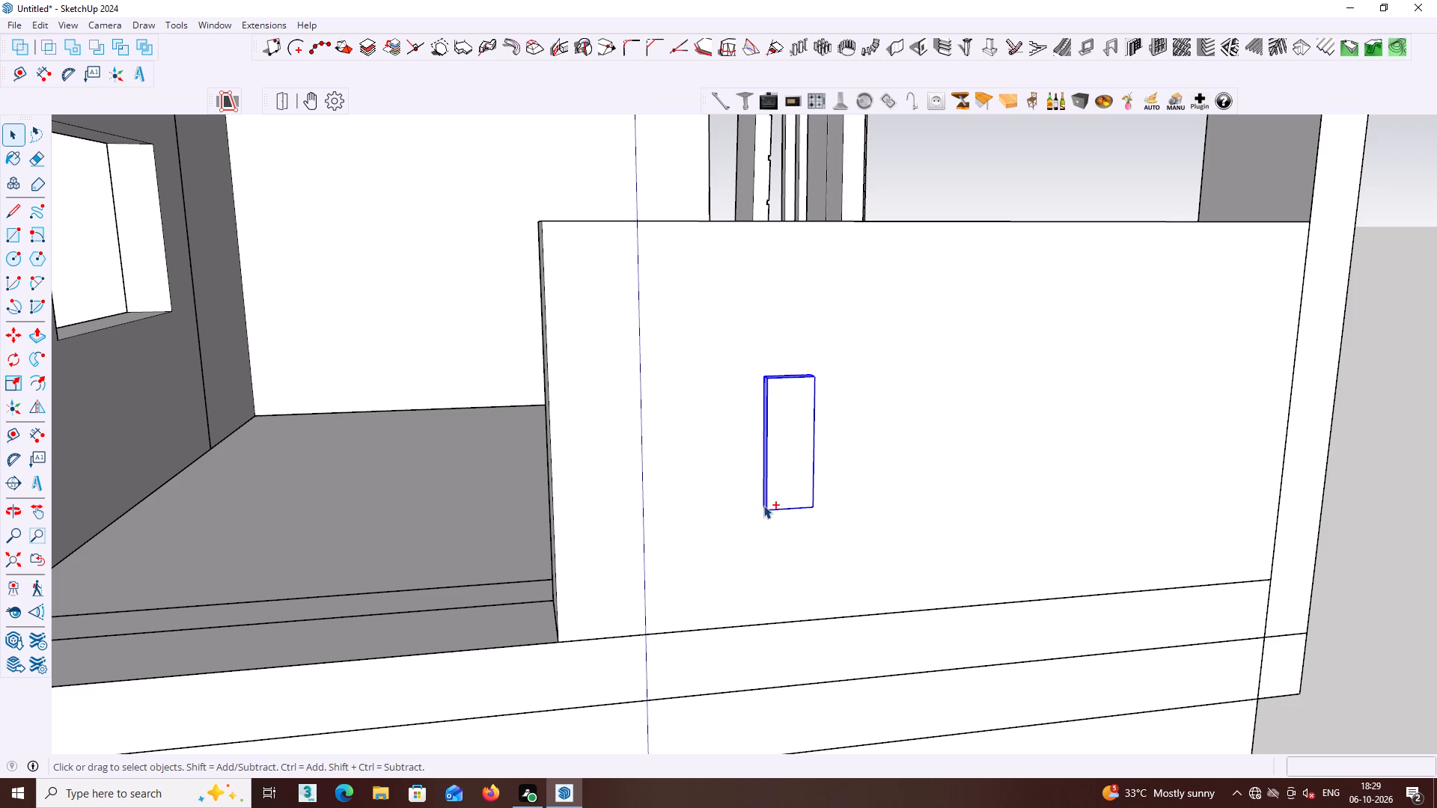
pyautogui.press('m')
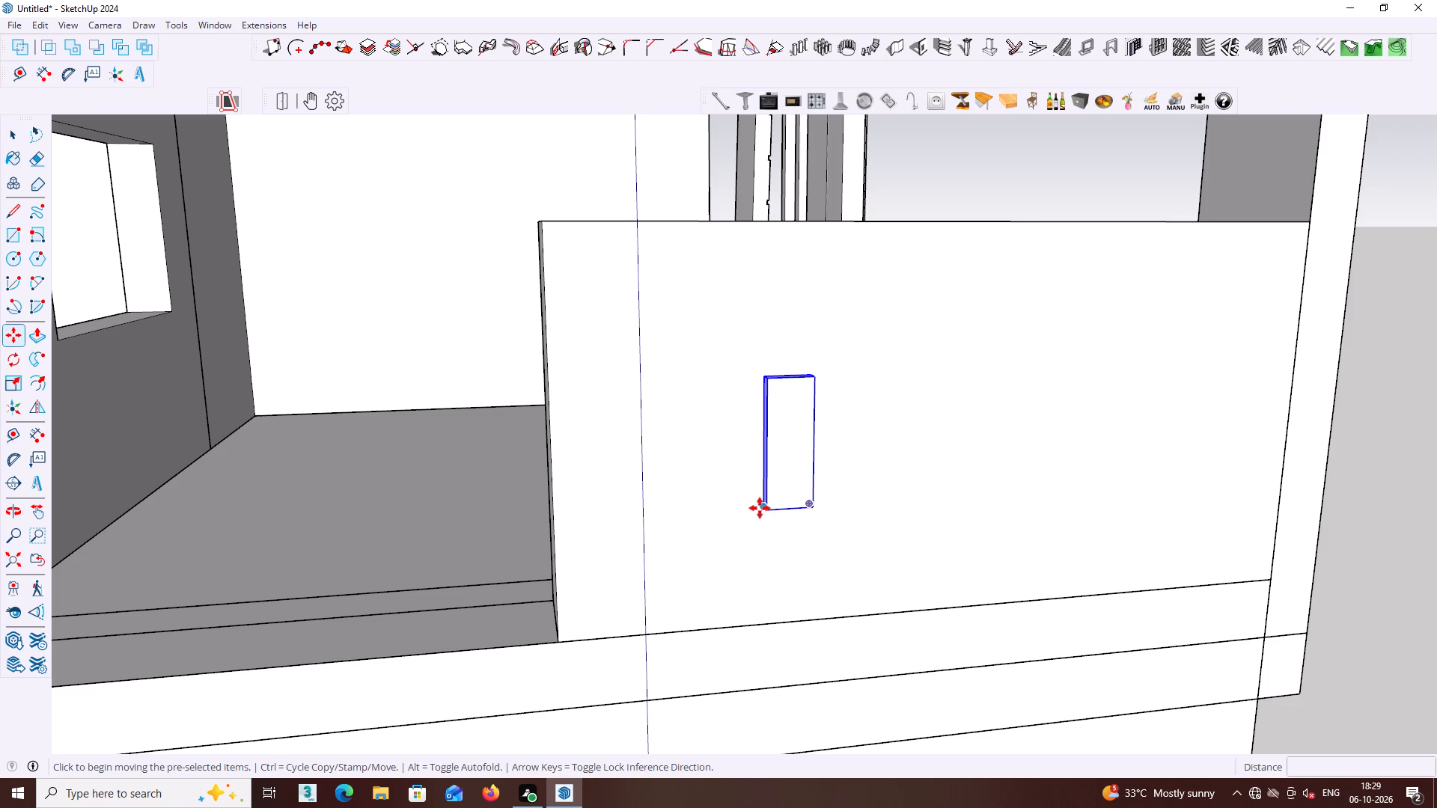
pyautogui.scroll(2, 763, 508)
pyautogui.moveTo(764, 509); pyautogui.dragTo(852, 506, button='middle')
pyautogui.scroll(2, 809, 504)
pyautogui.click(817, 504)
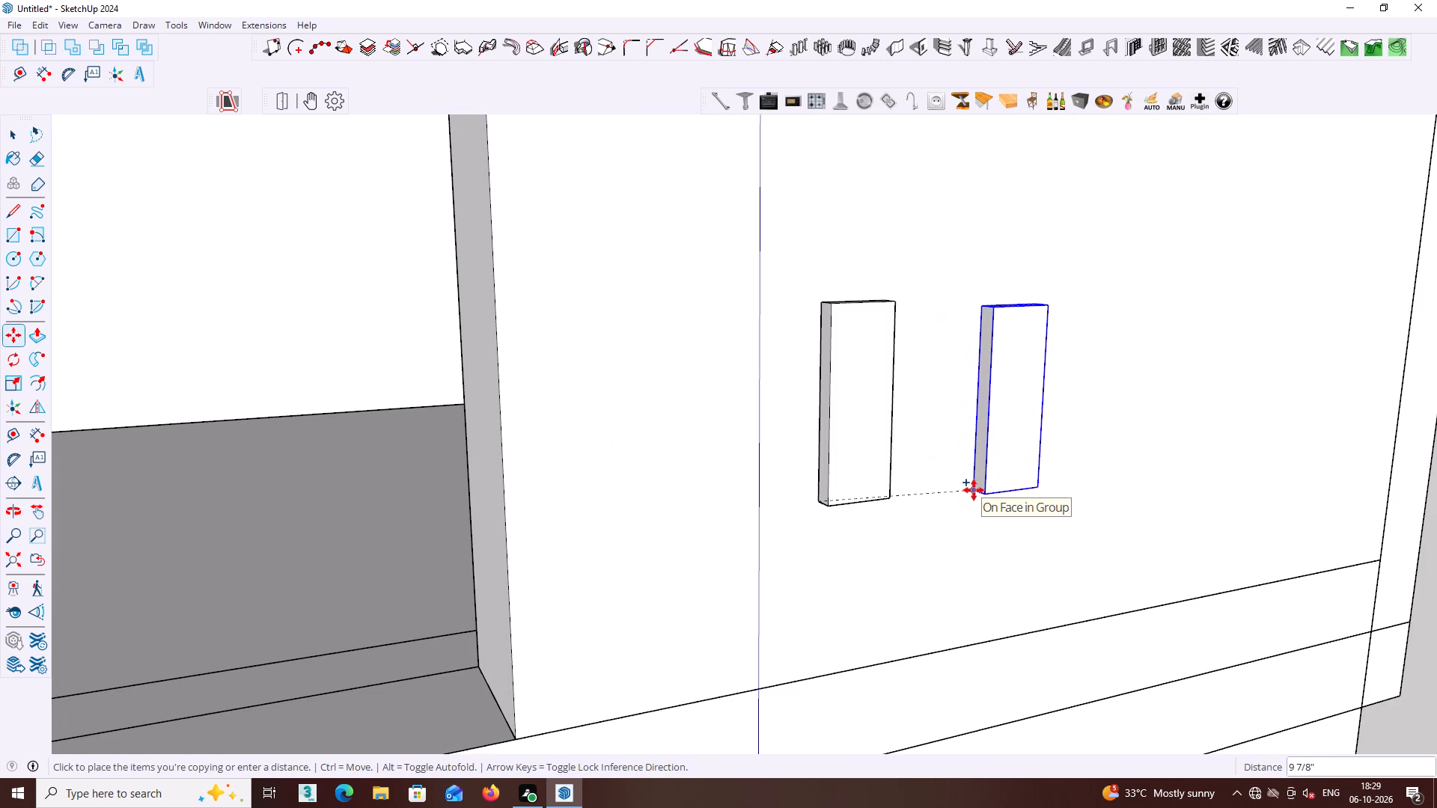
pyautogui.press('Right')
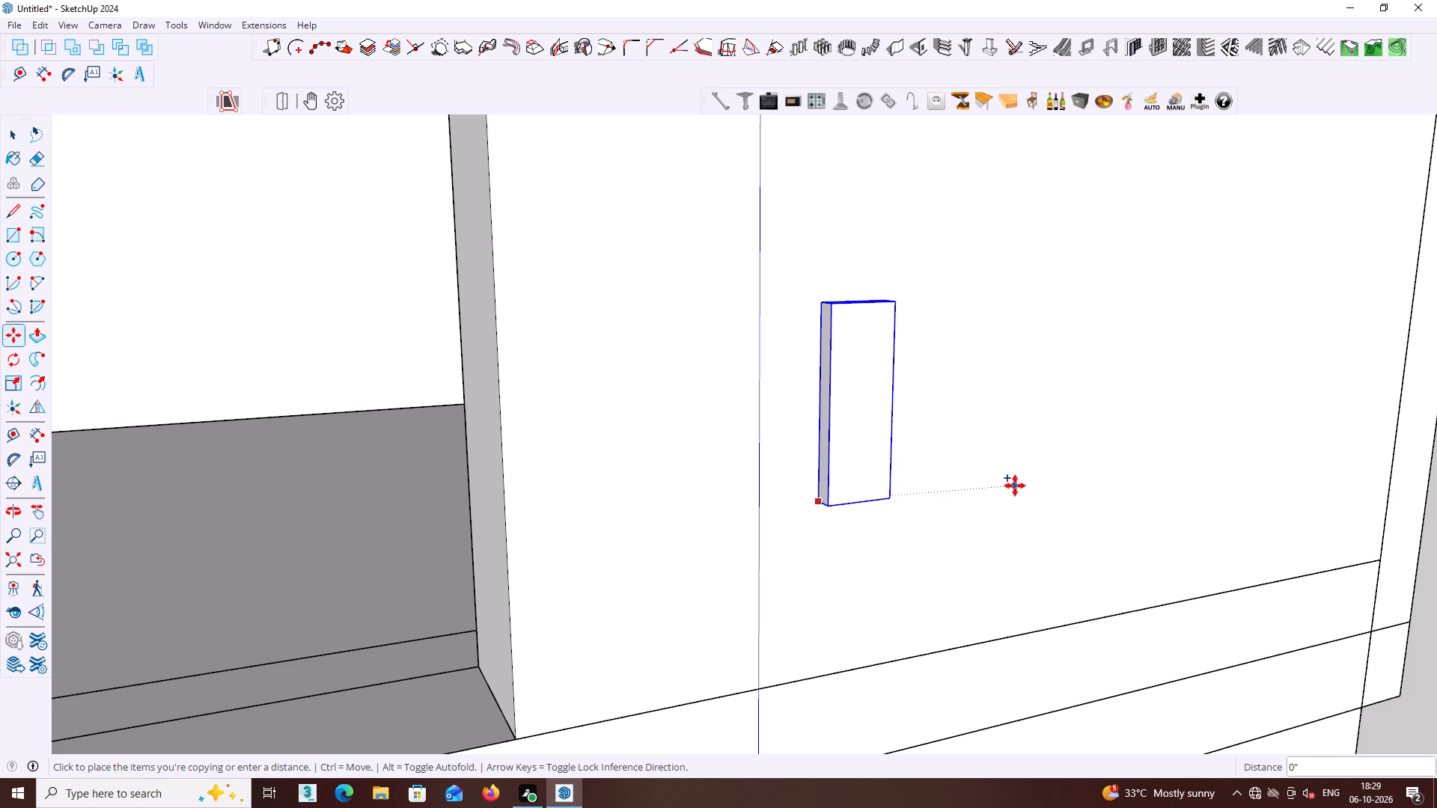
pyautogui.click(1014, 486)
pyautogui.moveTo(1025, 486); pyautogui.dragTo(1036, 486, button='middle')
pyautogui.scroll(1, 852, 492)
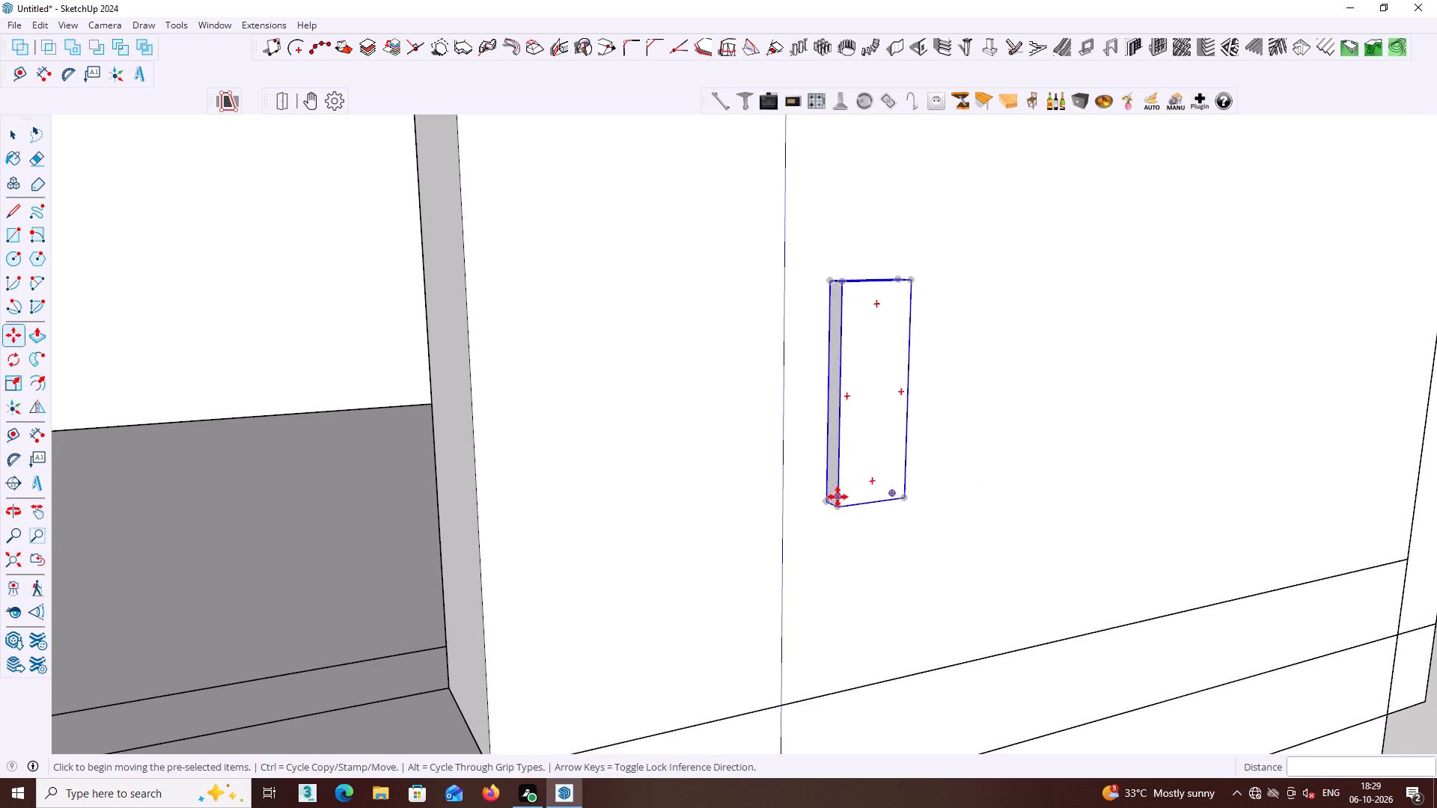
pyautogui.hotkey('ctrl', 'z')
# Copy the small raised block about 10" along the green axis on the low wall and multiply the copy by 2.
pyautogui.click(825, 504)
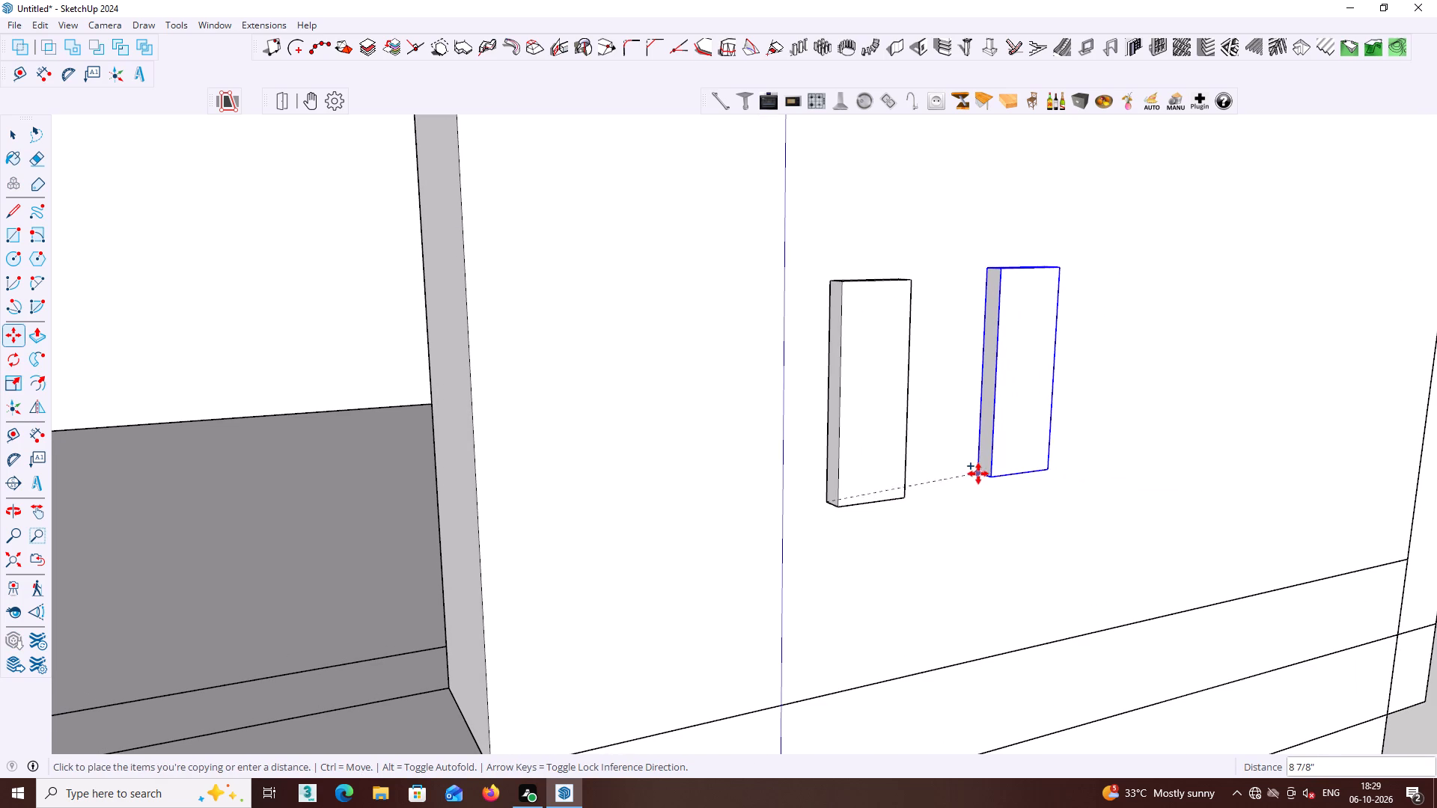
pyautogui.press('Left')
pyautogui.scroll(-2, 1006, 480)
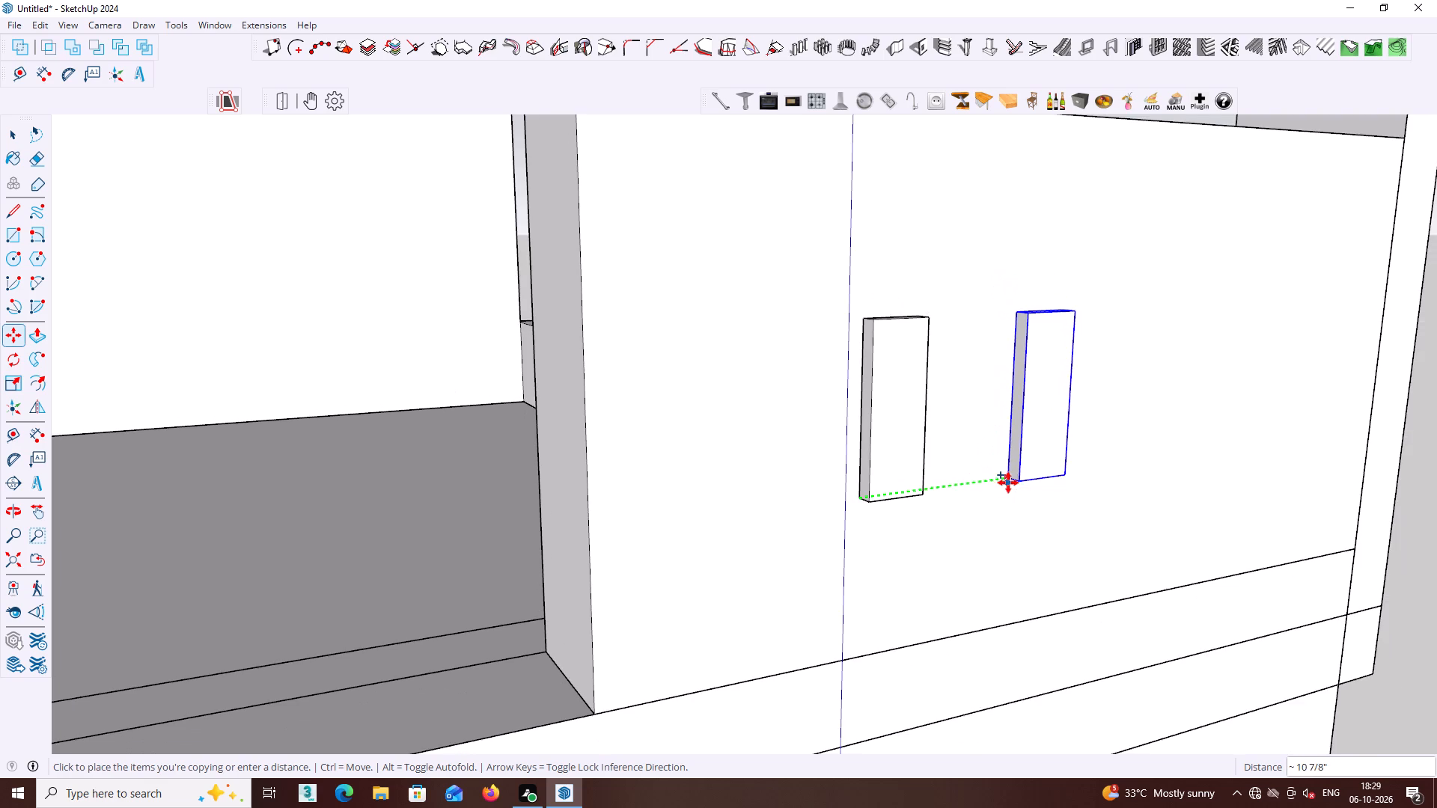
pyautogui.moveTo(1010, 483); pyautogui.dragTo(793, 479, button='middle')
pyautogui.scroll(-2, 802, 481)
pyautogui.moveTo(802, 481); pyautogui.dragTo(796, 530, button='middle')
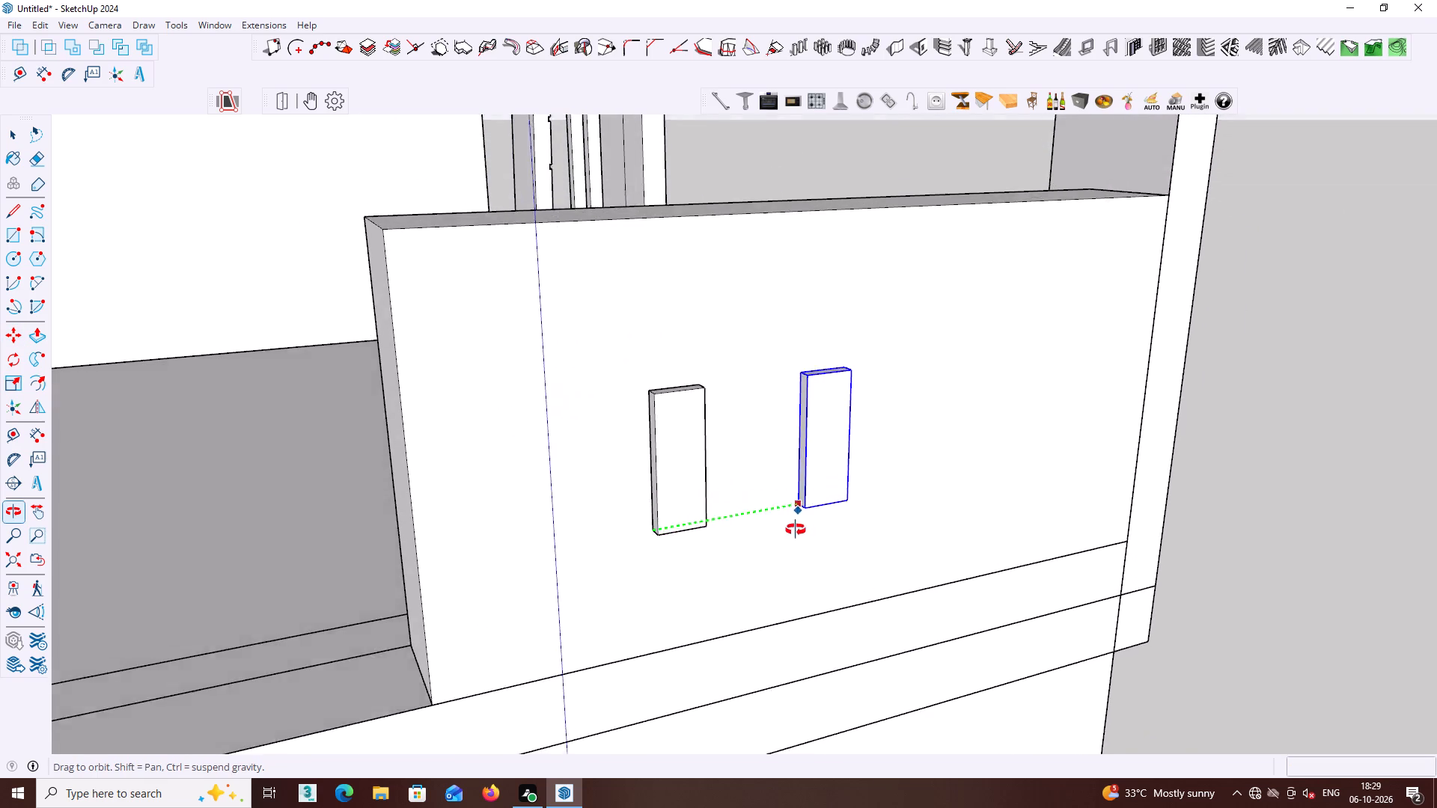
pyautogui.moveTo(796, 530); pyautogui.dragTo(793, 552, button='middle')
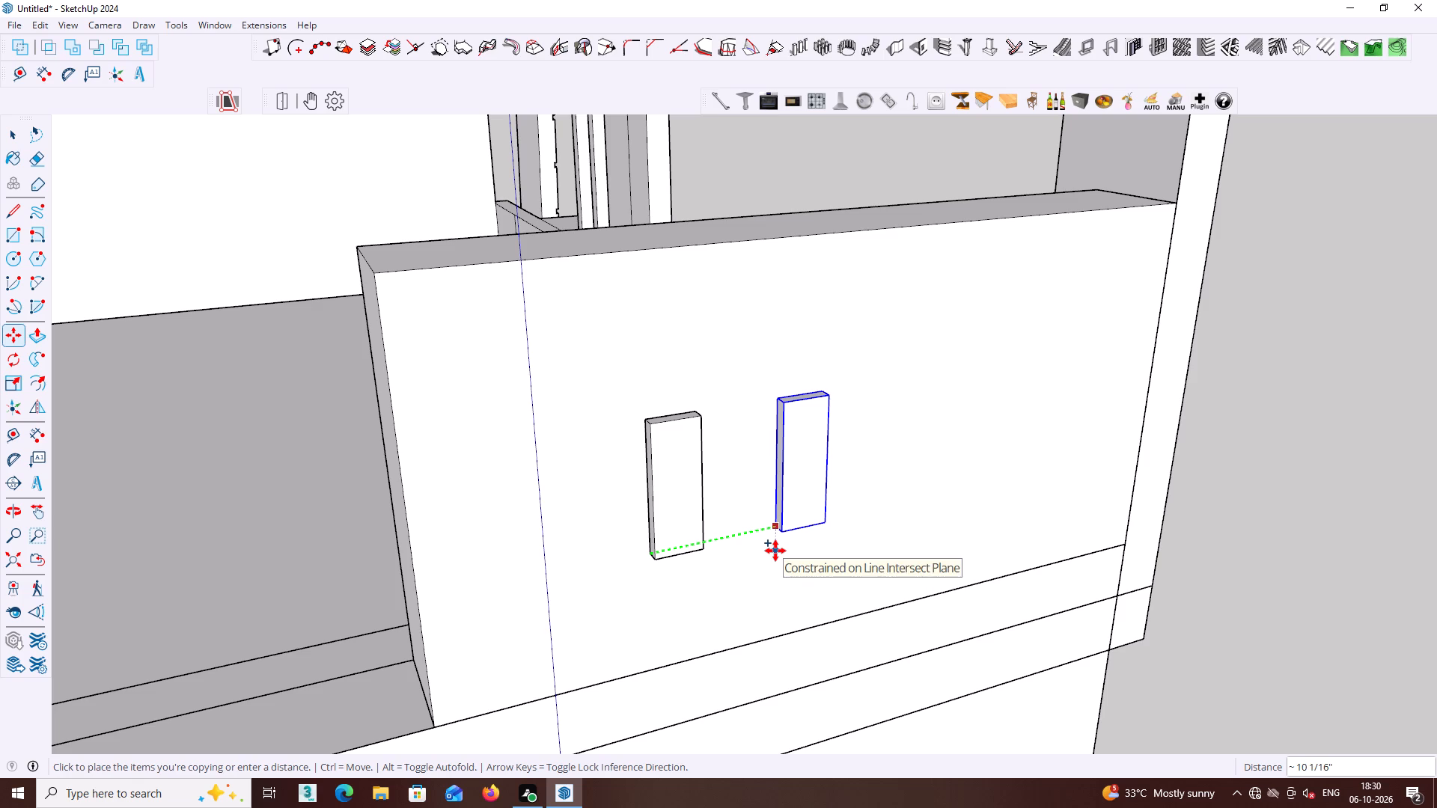
pyautogui.click(775, 551)
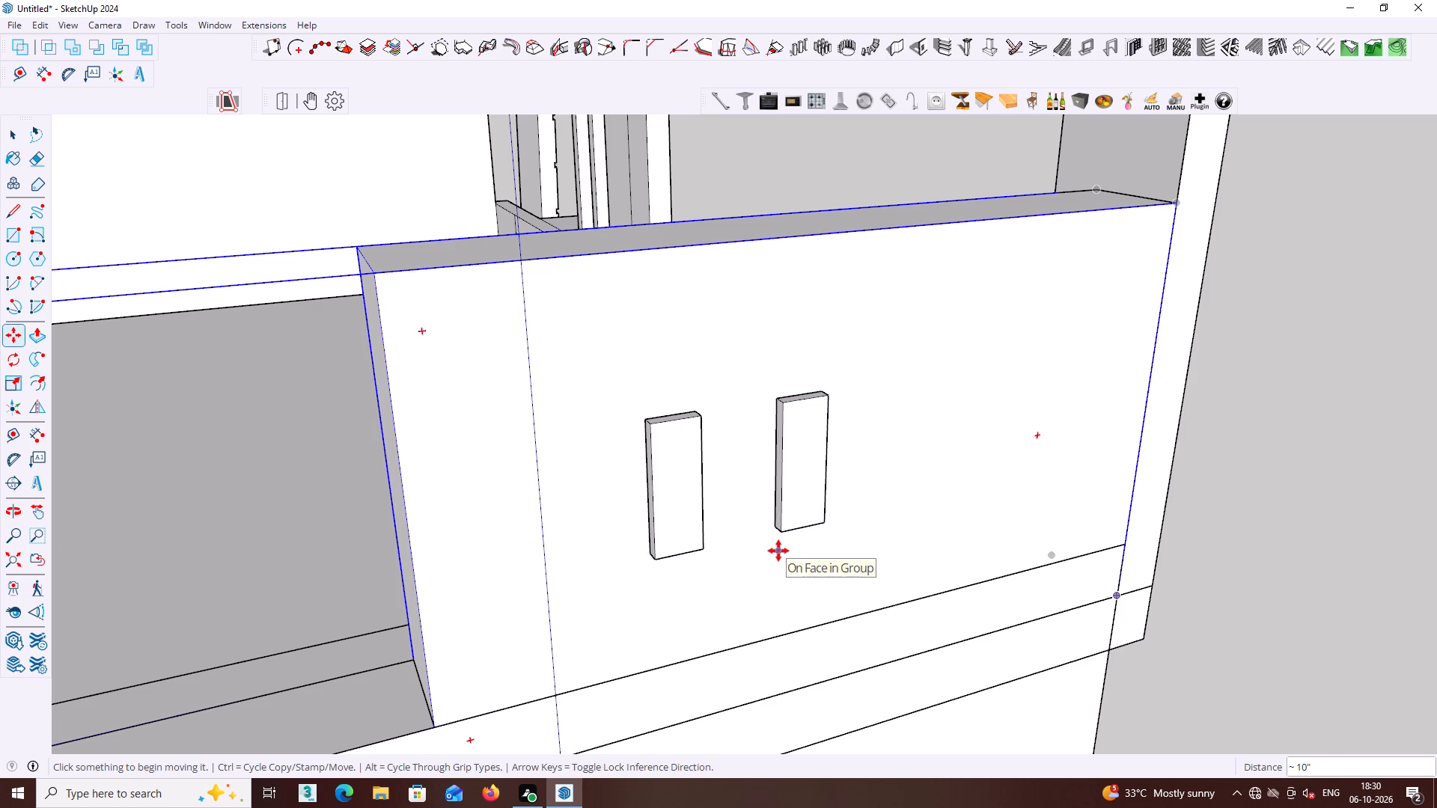
pyautogui.press('*')
pyautogui.press('2')
pyautogui.press('Return')
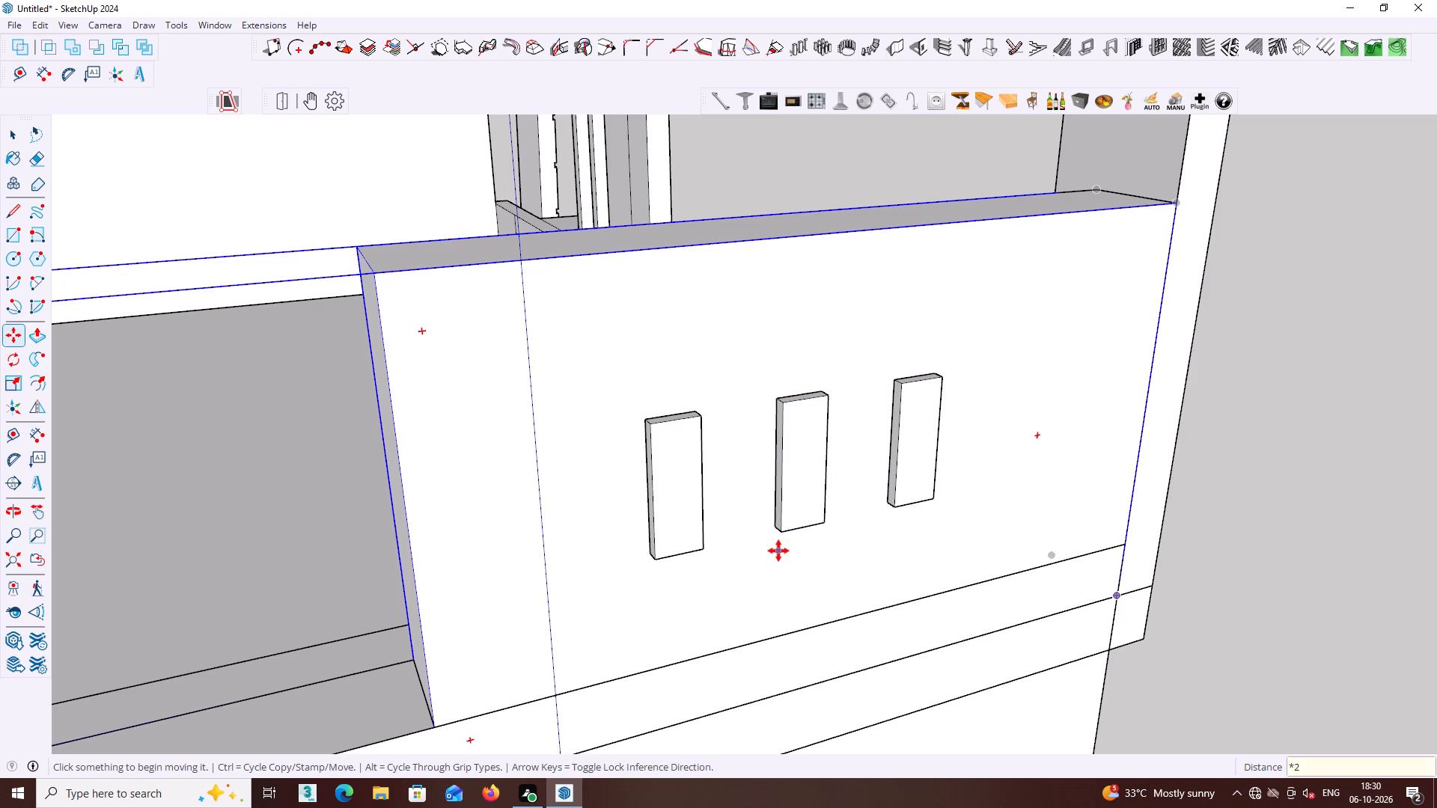
pyautogui.press('space')
pyautogui.click(1293, 502)
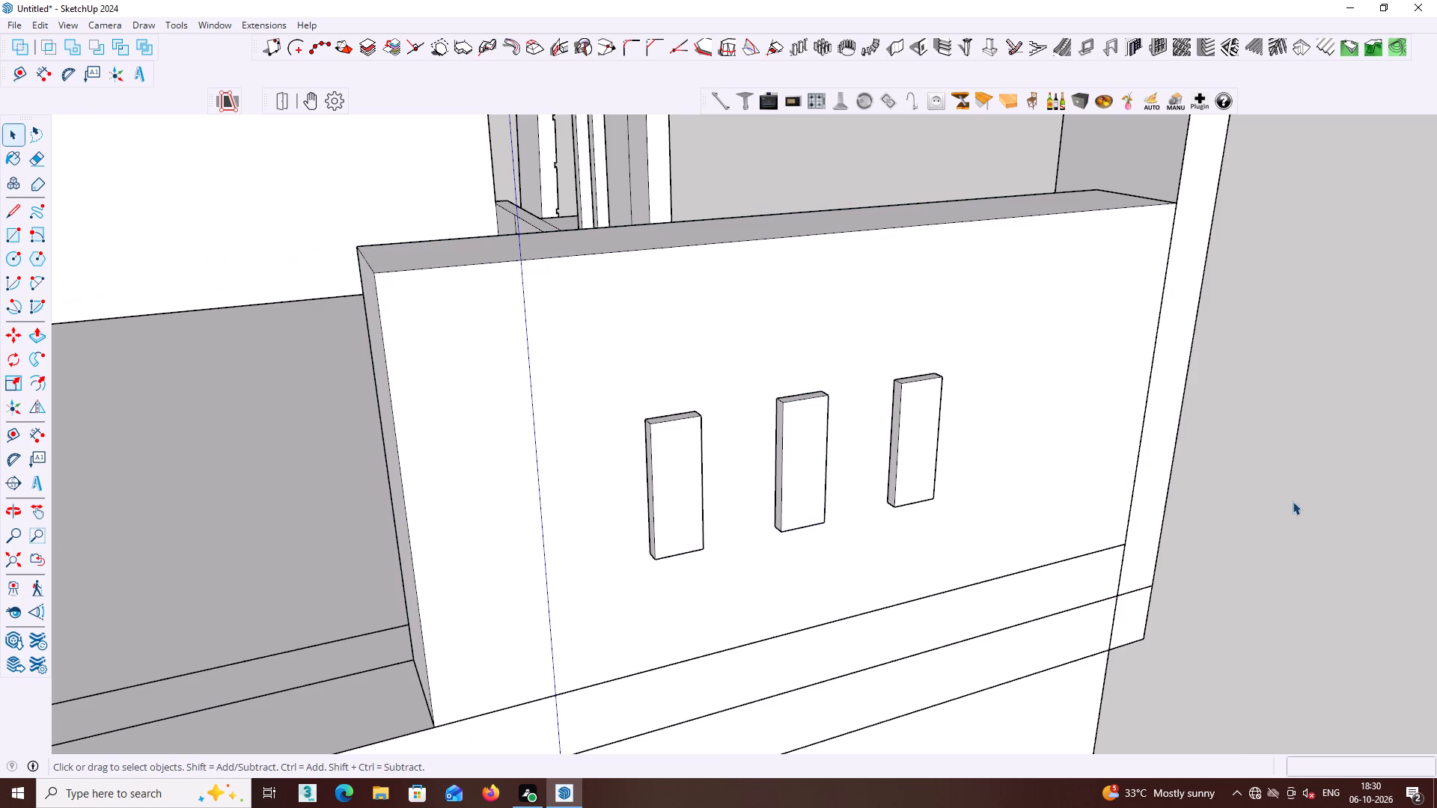
# Examine the whole house exterior from the front and from the side with the balcony's low wall.
pyautogui.scroll(-3, 935, 462)
pyautogui.scroll(-2, 727, 537)
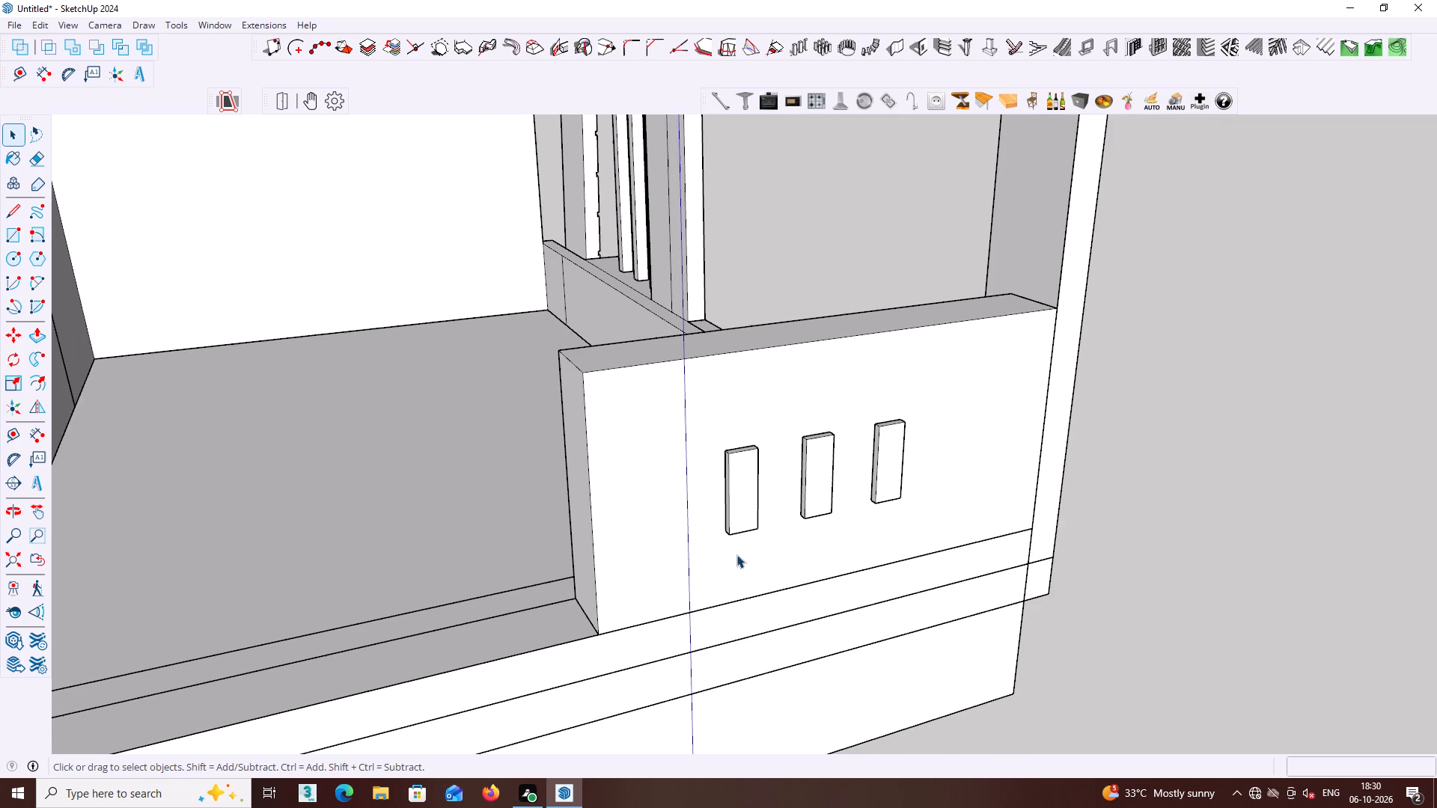
pyautogui.scroll(-10, 683, 563)
pyautogui.moveTo(771, 548); pyautogui.dragTo(776, 498, button='middle')
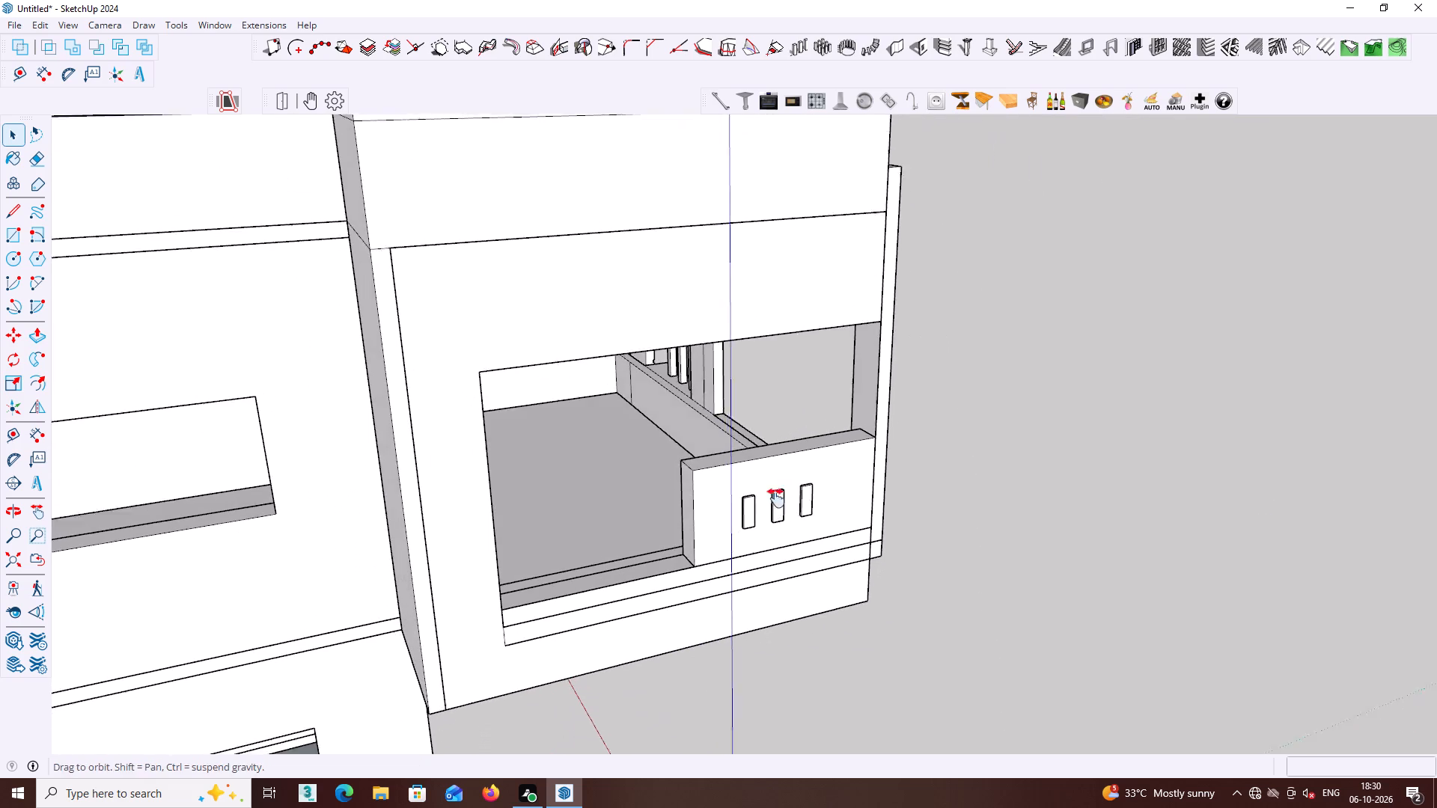
pyautogui.moveTo(776, 498); pyautogui.dragTo(769, 475, button='middle')
pyautogui.moveTo(797, 487); pyautogui.dragTo(801, 495, button='middle')
pyautogui.scroll(-12, 797, 487)
pyautogui.moveTo(864, 557); pyautogui.dragTo(565, 514, button='middle')
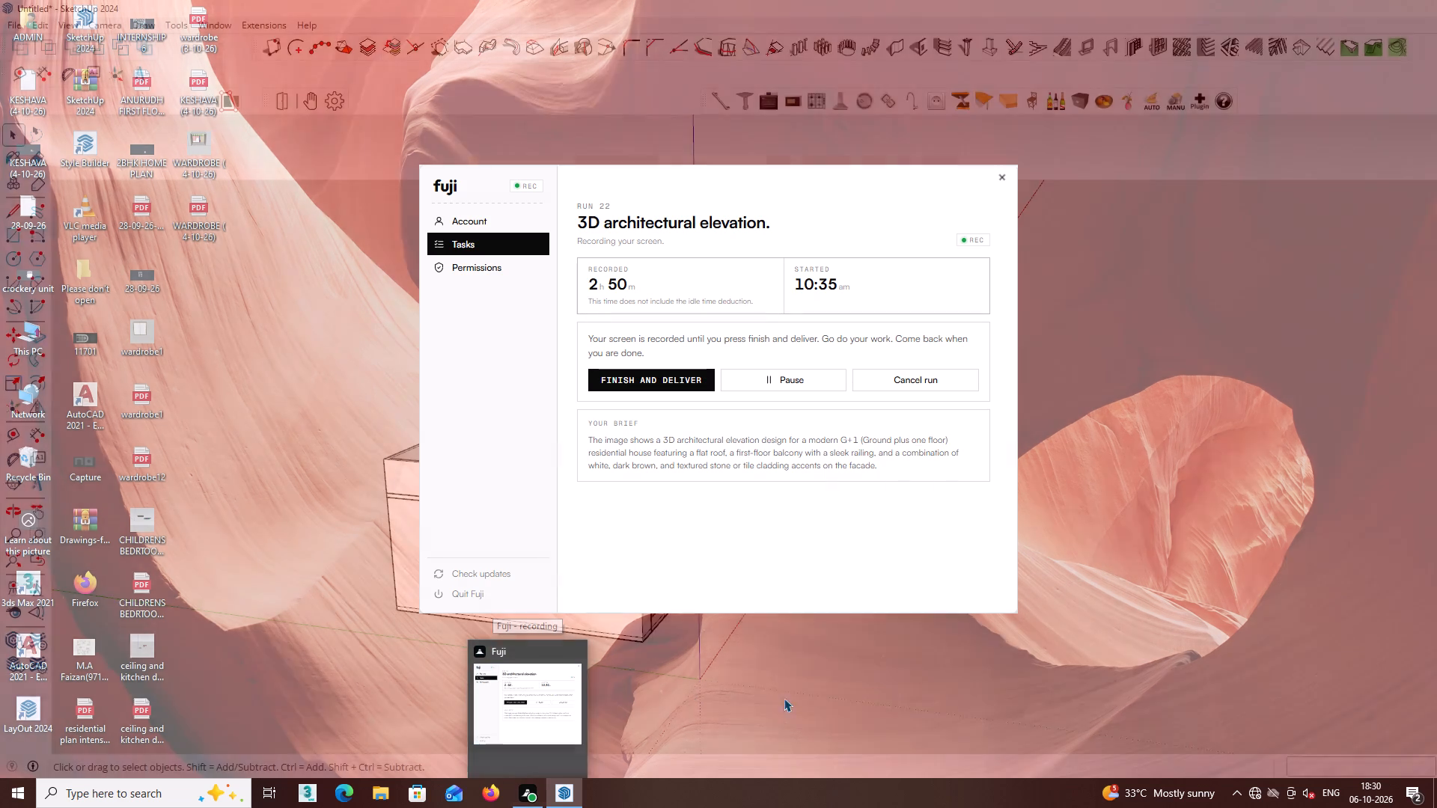
pyautogui.moveTo(864, 615); pyautogui.dragTo(596, 560, button='middle')
pyautogui.scroll(-3, 792, 539)
pyautogui.moveTo(835, 552); pyautogui.dragTo(679, 551, button='middle')
pyautogui.moveTo(814, 538); pyautogui.dragTo(778, 558, button='middle')
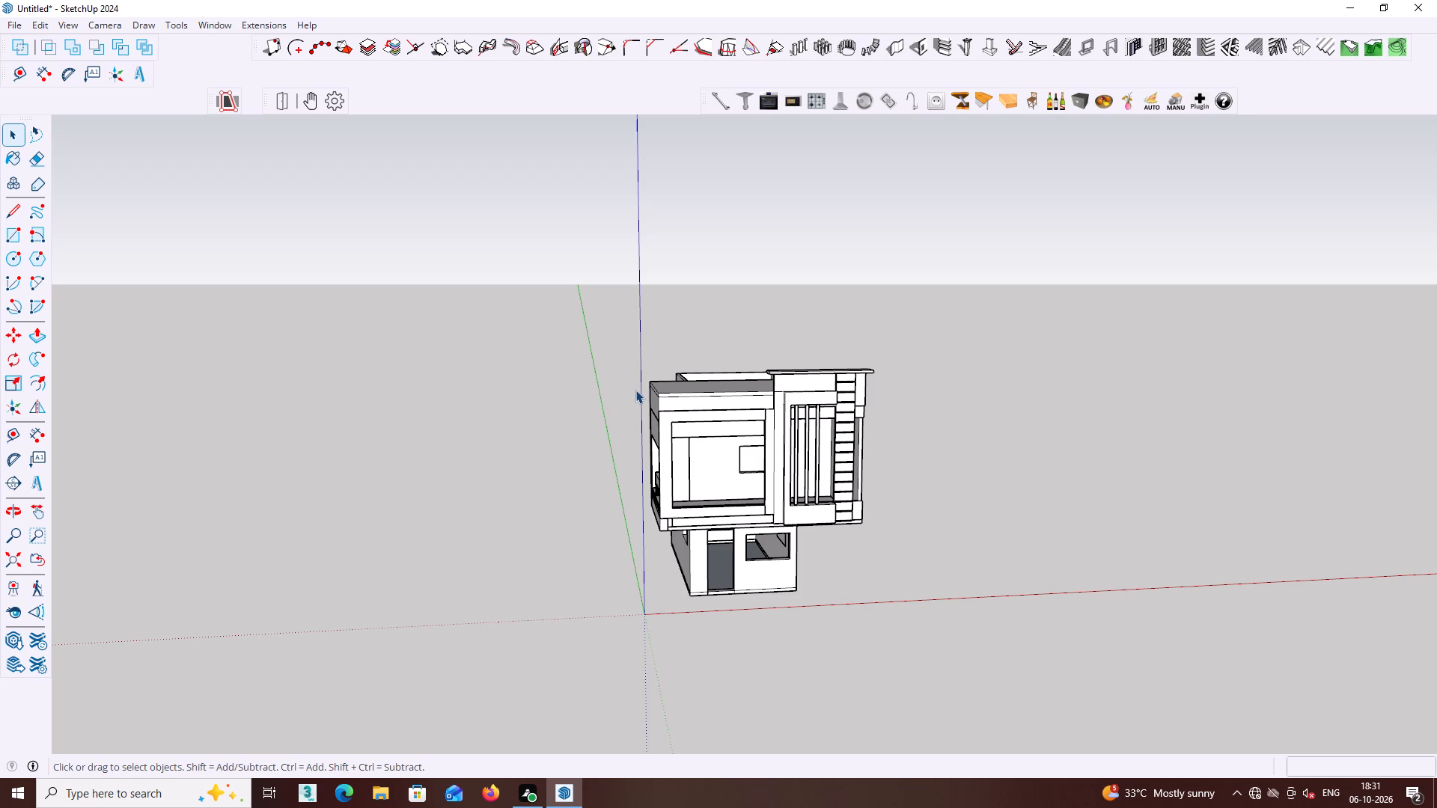
pyautogui.moveTo(626, 387); pyautogui.dragTo(772, 395, button='middle')
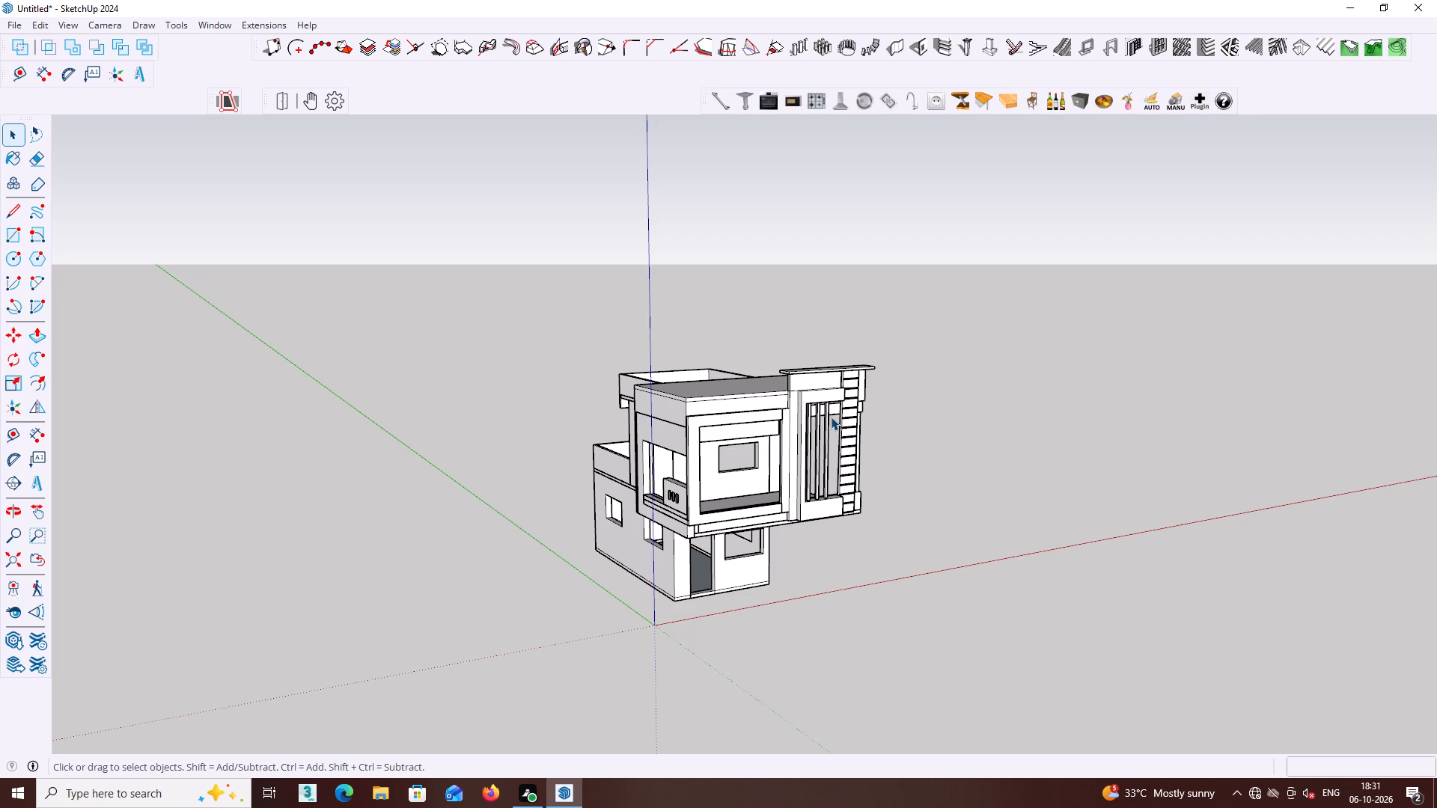
pyautogui.scroll(-2, 817, 412)
pyautogui.moveTo(737, 472); pyautogui.dragTo(1142, 456, button='middle')
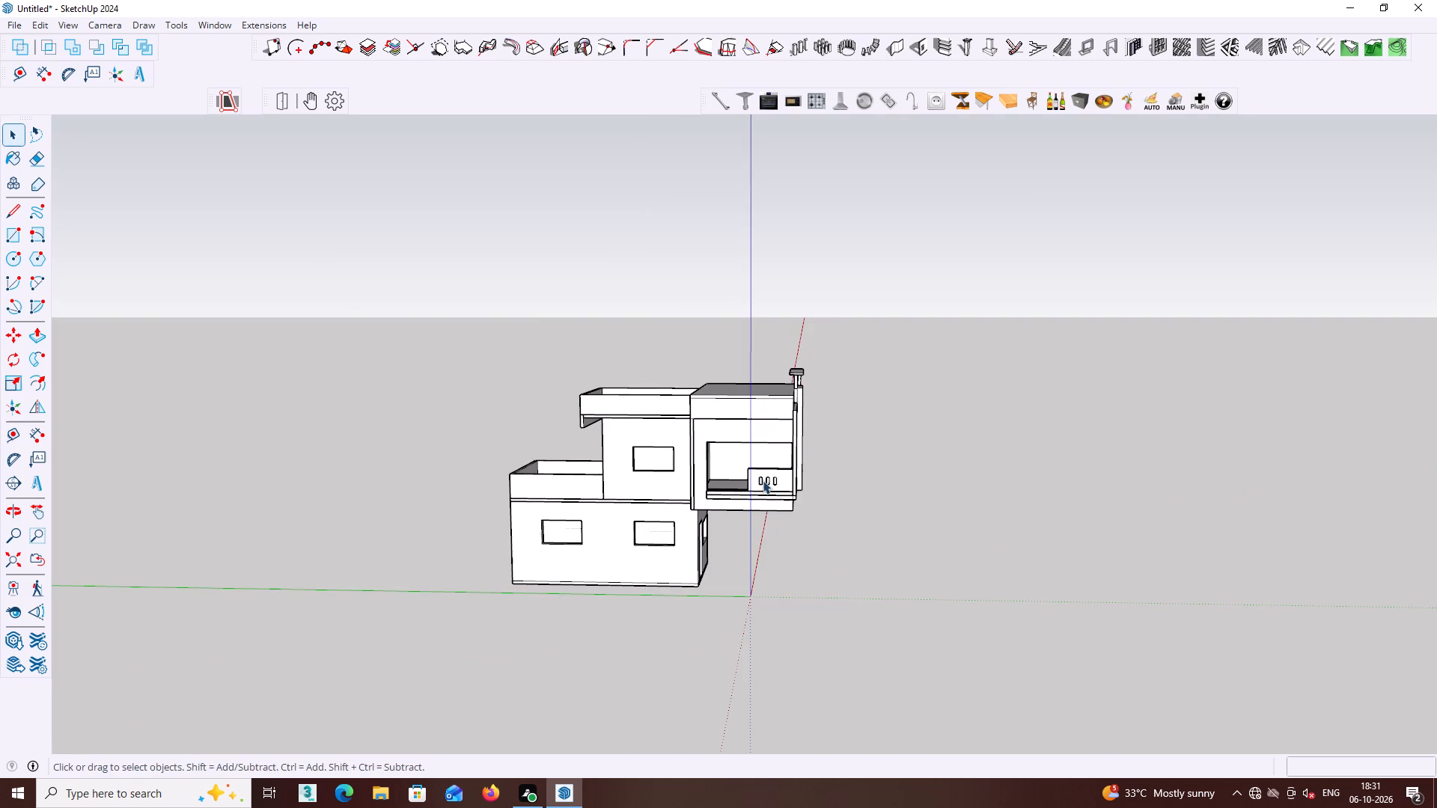
pyautogui.moveTo(639, 486); pyautogui.dragTo(792, 503, button='middle')
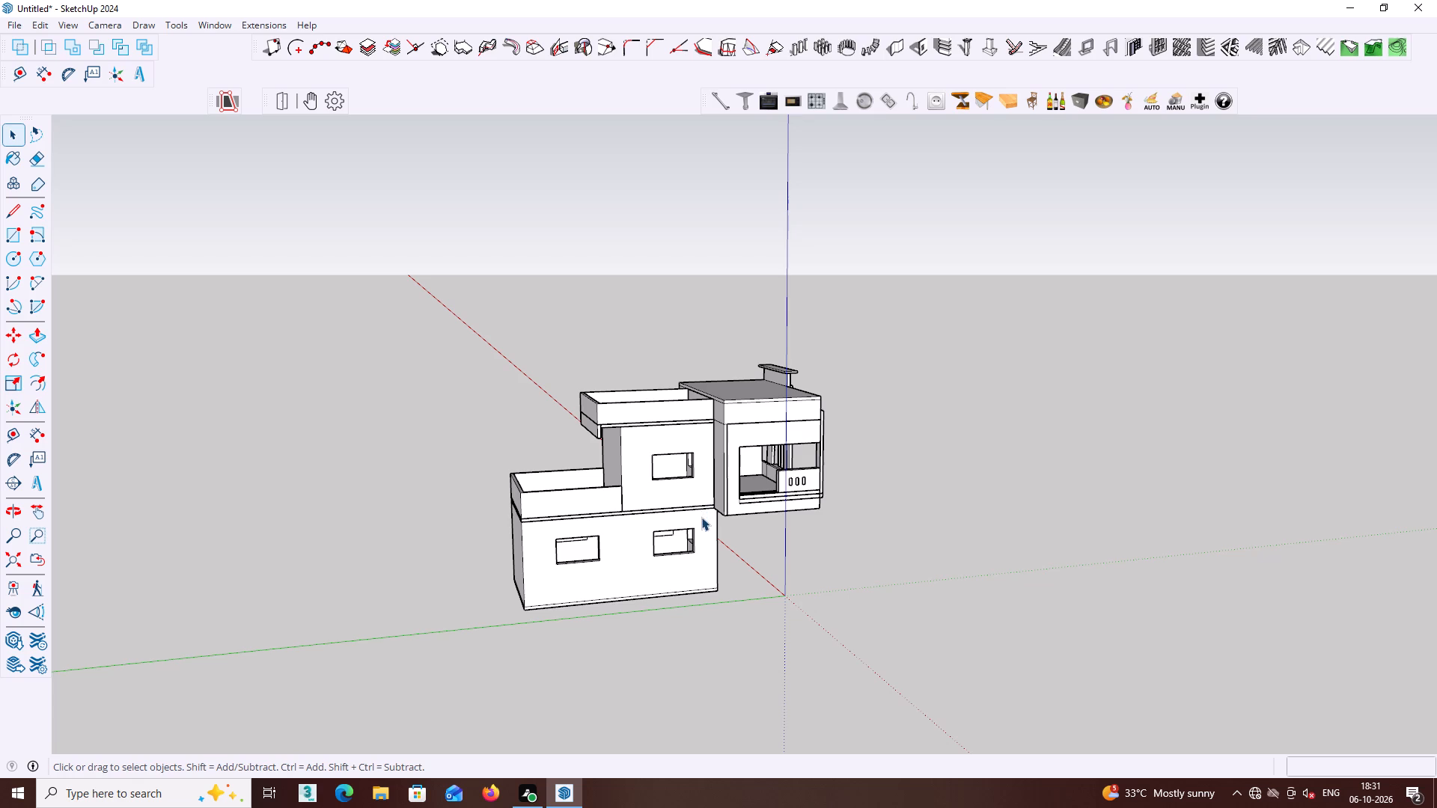
pyautogui.moveTo(775, 521); pyautogui.dragTo(580, 479, button='middle')
pyautogui.moveTo(821, 524); pyautogui.dragTo(626, 503, button='middle')
pyautogui.moveTo(927, 533); pyautogui.dragTo(713, 521, button='middle')
pyautogui.moveTo(859, 493); pyautogui.dragTo(701, 543, button='middle')
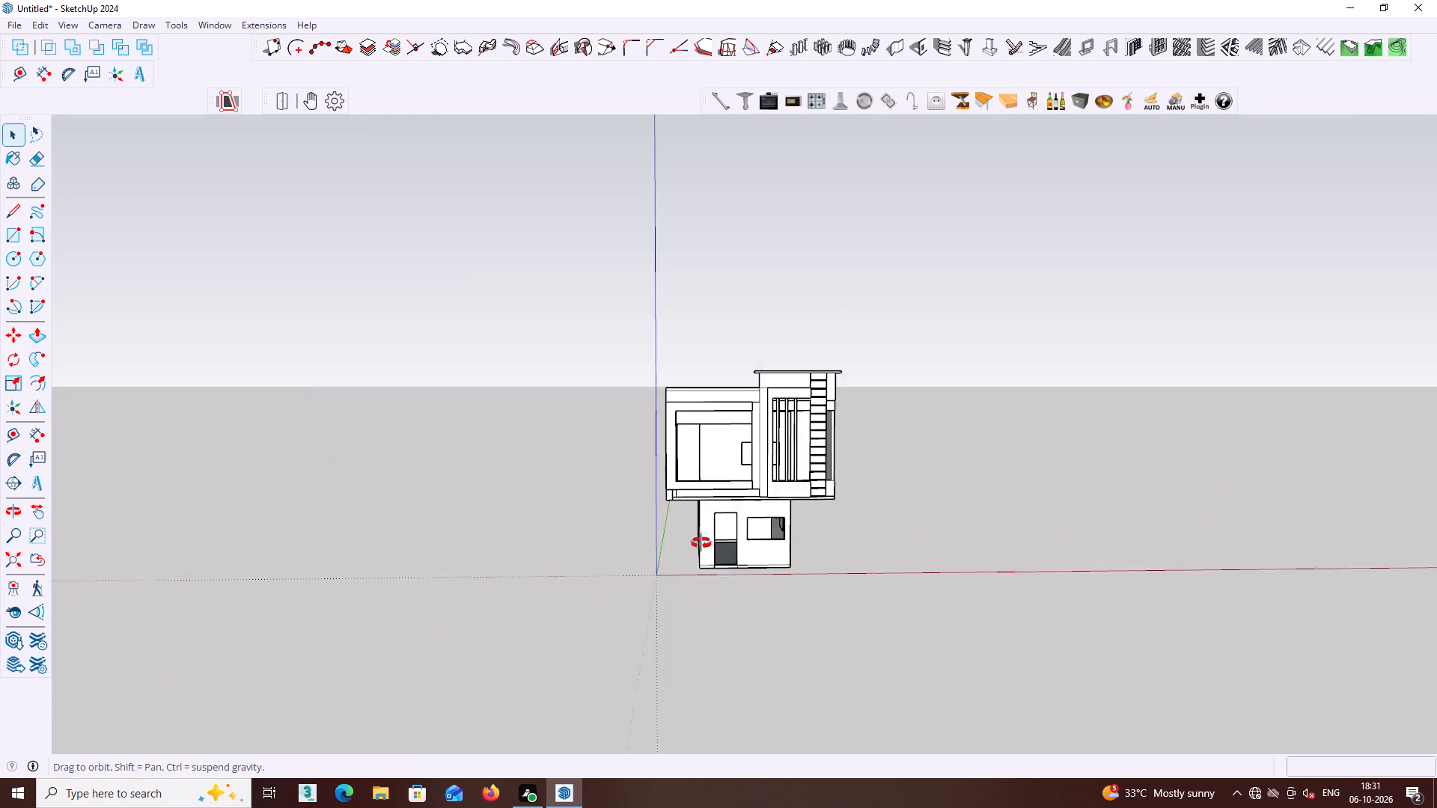
pyautogui.moveTo(701, 543); pyautogui.dragTo(698, 574, button='middle')
pyautogui.moveTo(750, 542); pyautogui.dragTo(1386, 591, button='middle')
pyautogui.moveTo(745, 518); pyautogui.dragTo(898, 494, button='middle')
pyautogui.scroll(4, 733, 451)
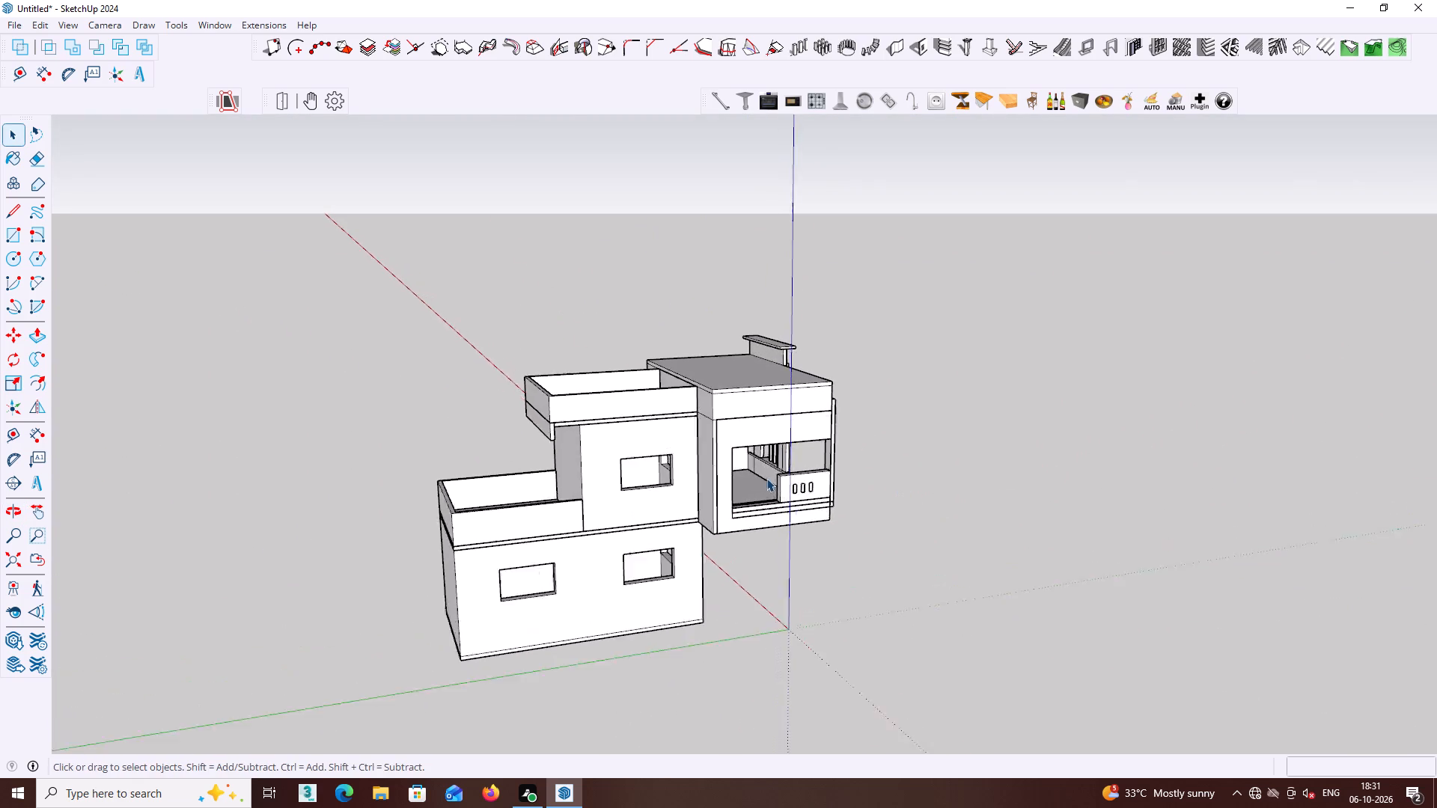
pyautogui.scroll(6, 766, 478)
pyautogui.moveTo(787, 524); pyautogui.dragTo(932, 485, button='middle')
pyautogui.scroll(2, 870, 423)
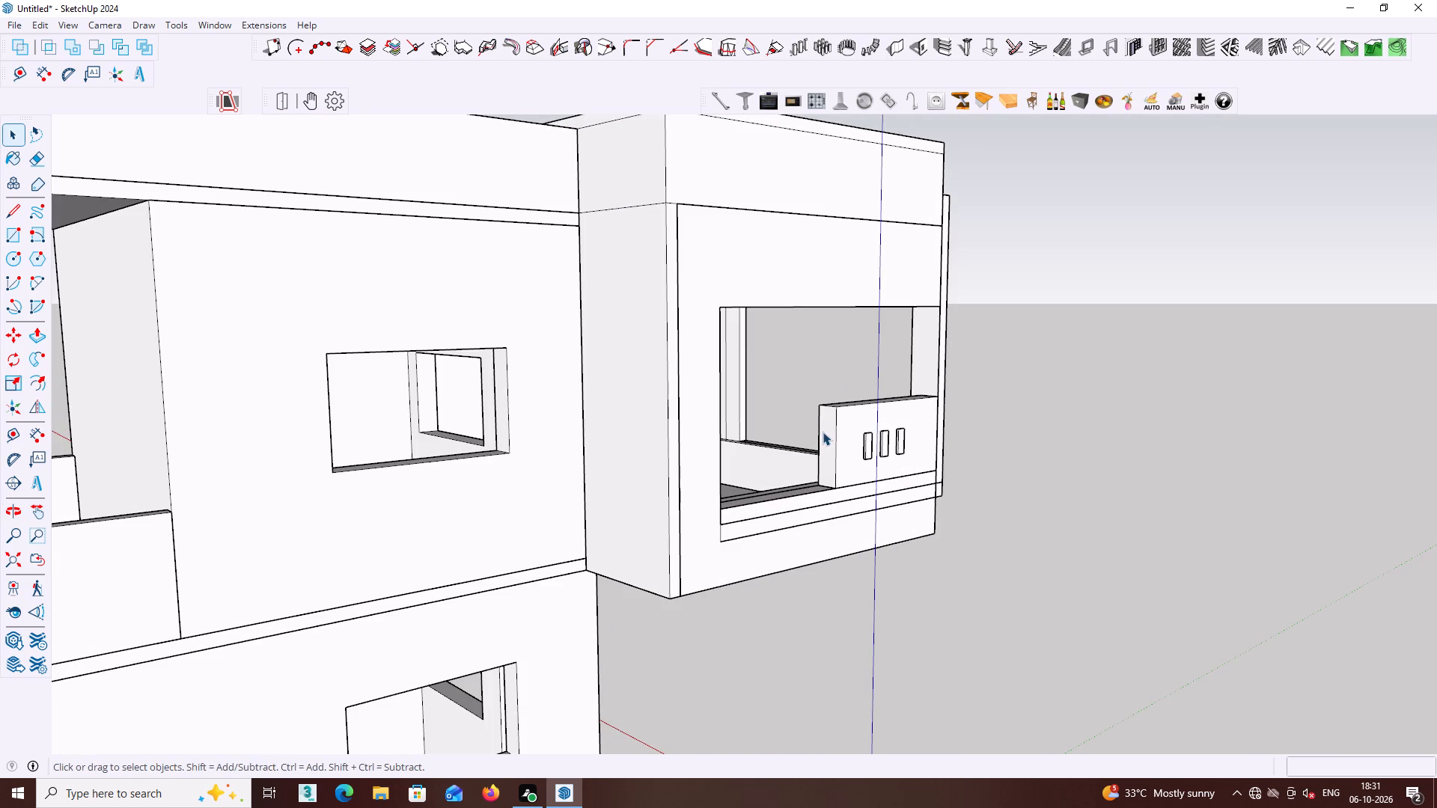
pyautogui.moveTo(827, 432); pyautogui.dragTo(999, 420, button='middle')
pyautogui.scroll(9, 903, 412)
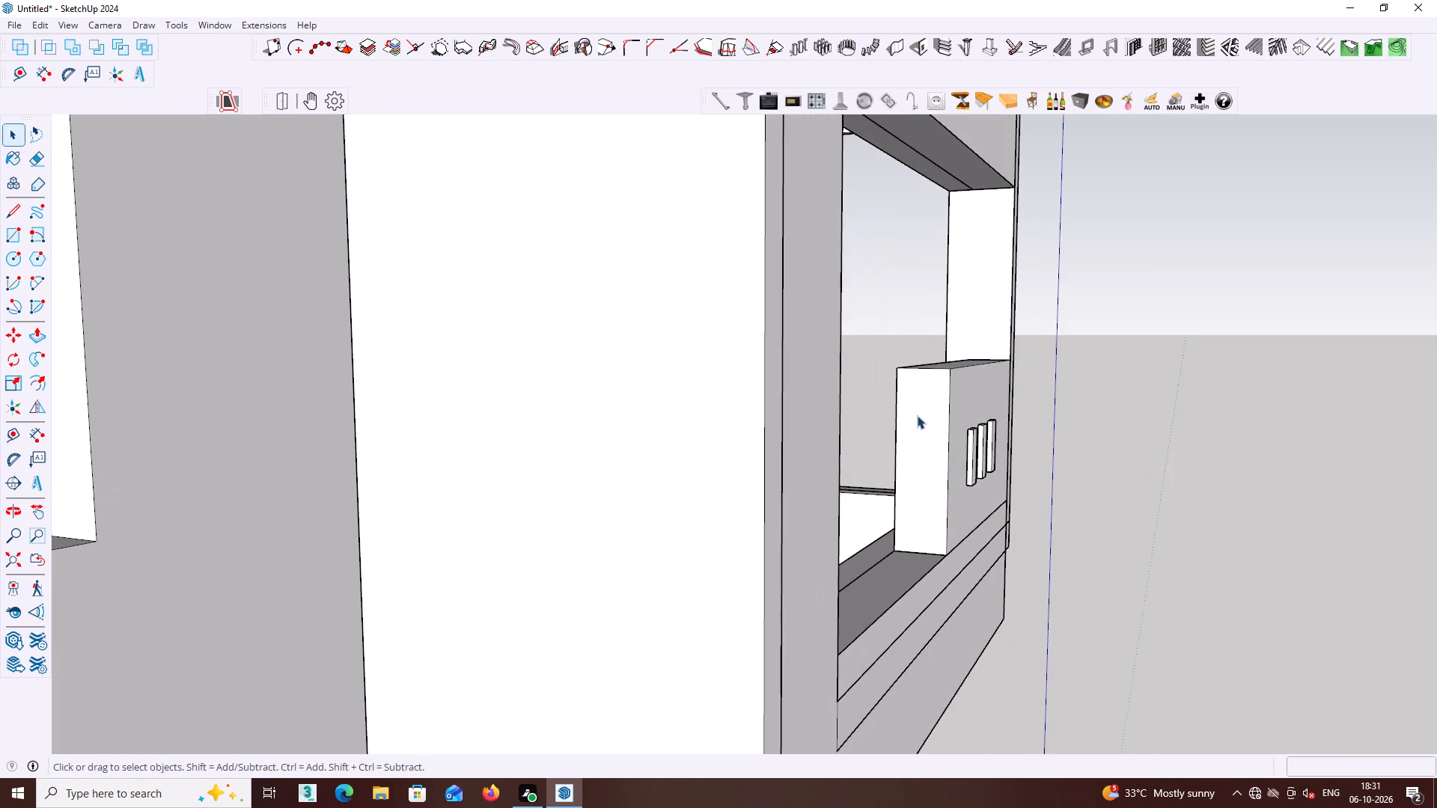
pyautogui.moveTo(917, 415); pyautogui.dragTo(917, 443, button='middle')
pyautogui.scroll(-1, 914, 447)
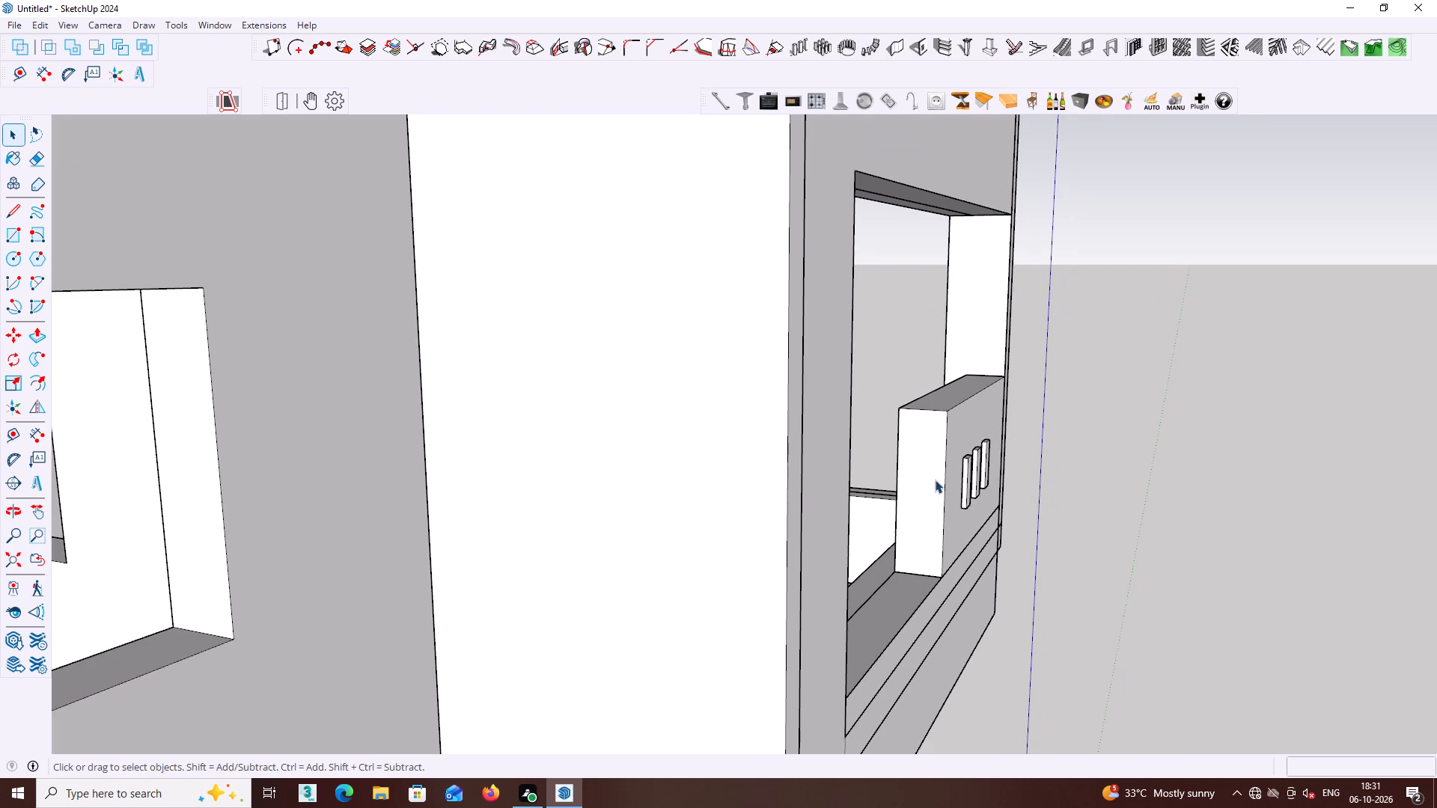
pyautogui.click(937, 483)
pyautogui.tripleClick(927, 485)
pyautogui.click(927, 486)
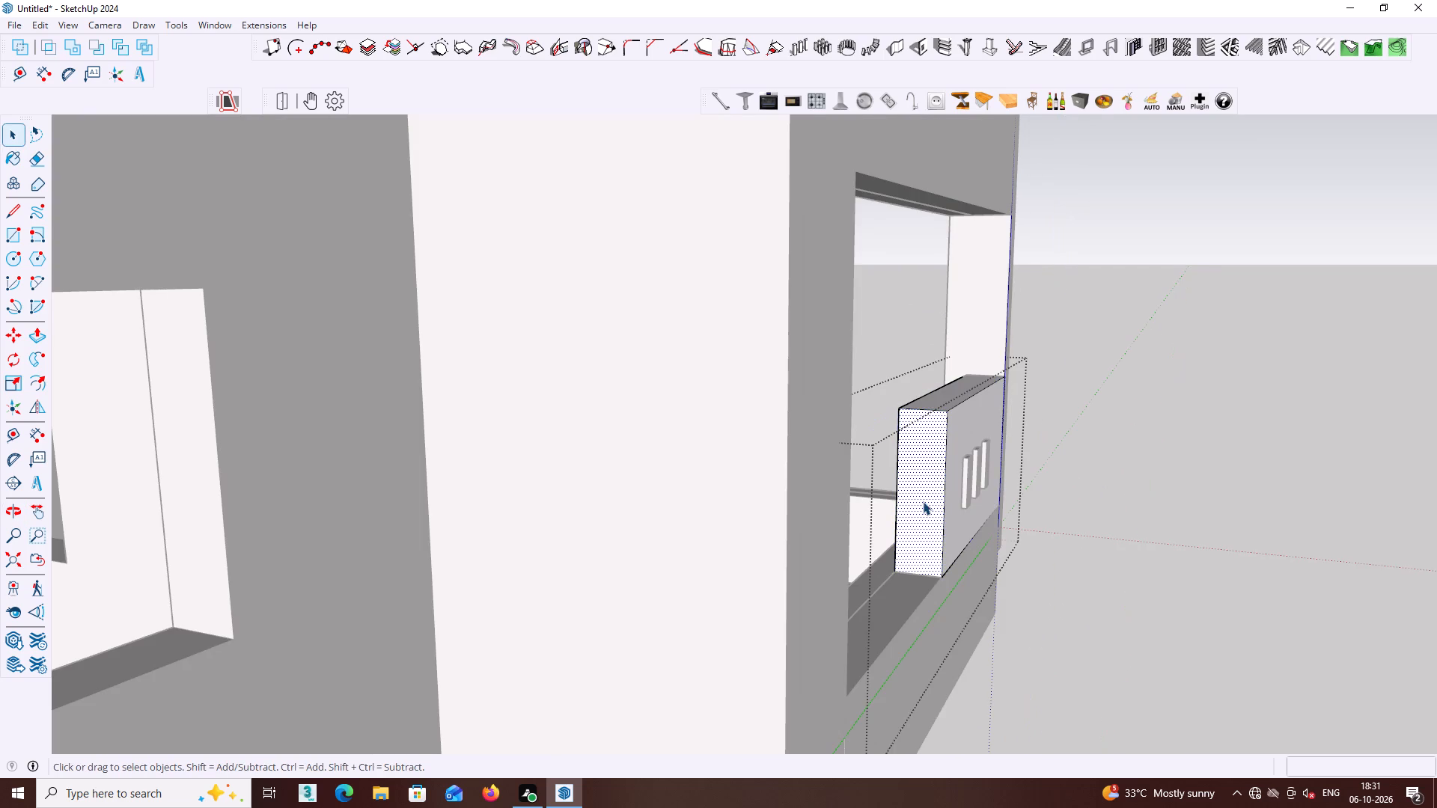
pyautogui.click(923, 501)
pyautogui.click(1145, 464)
# Draw a rectangle of about 2 3/16" by 2 11/16" on the low wall's end face and make it a group.
pyautogui.press('r')
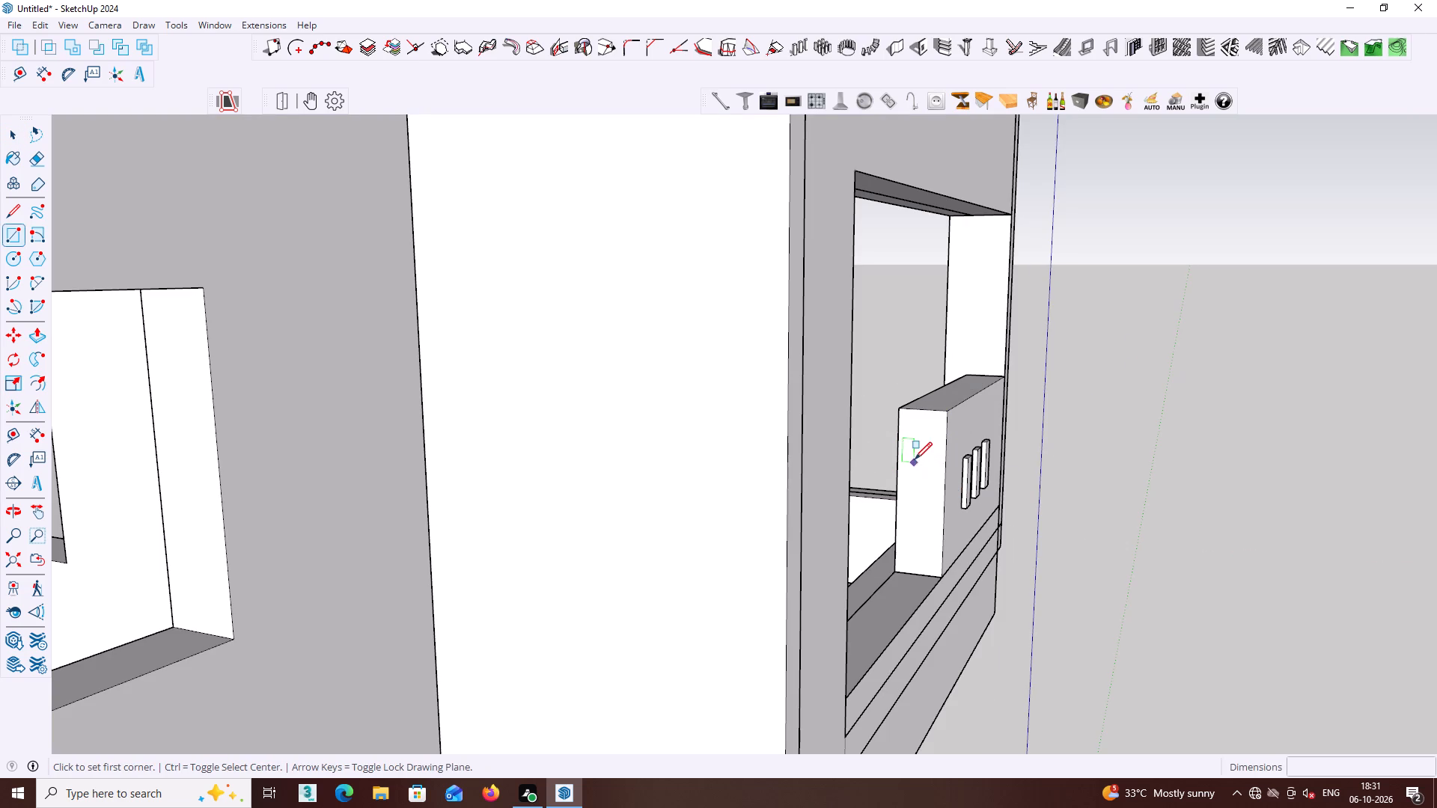
pyautogui.click(921, 444)
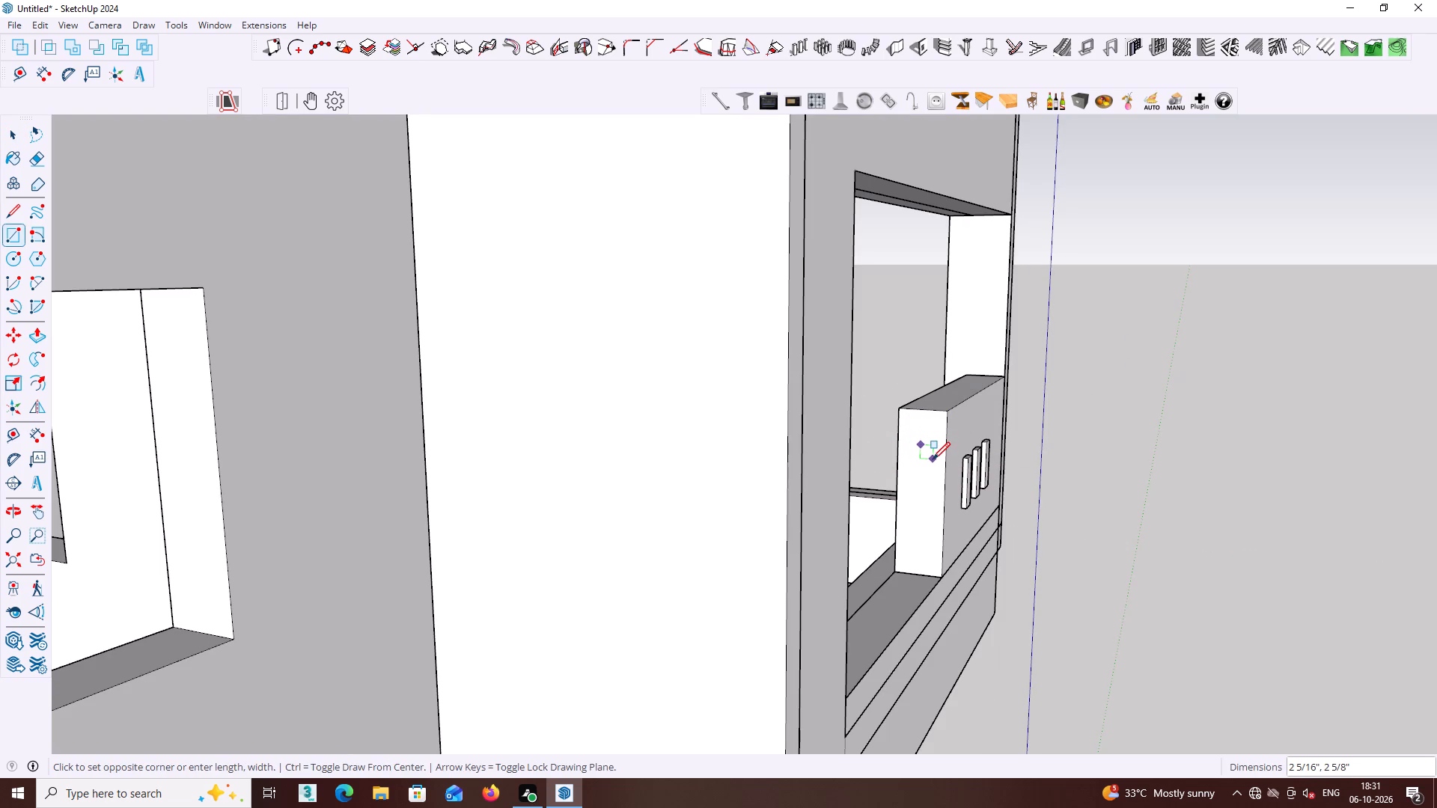
pyautogui.press('Escape')
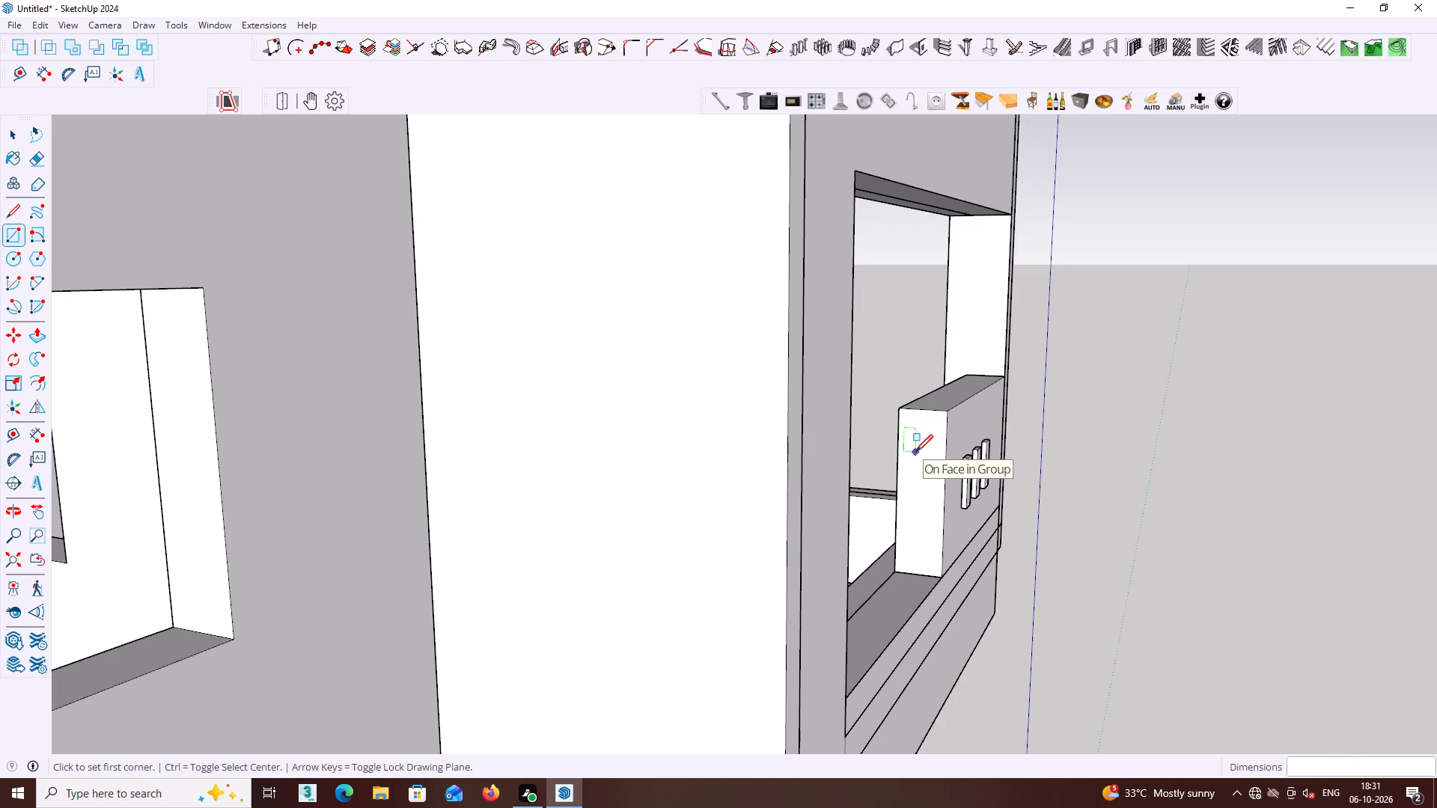
pyautogui.click(915, 452)
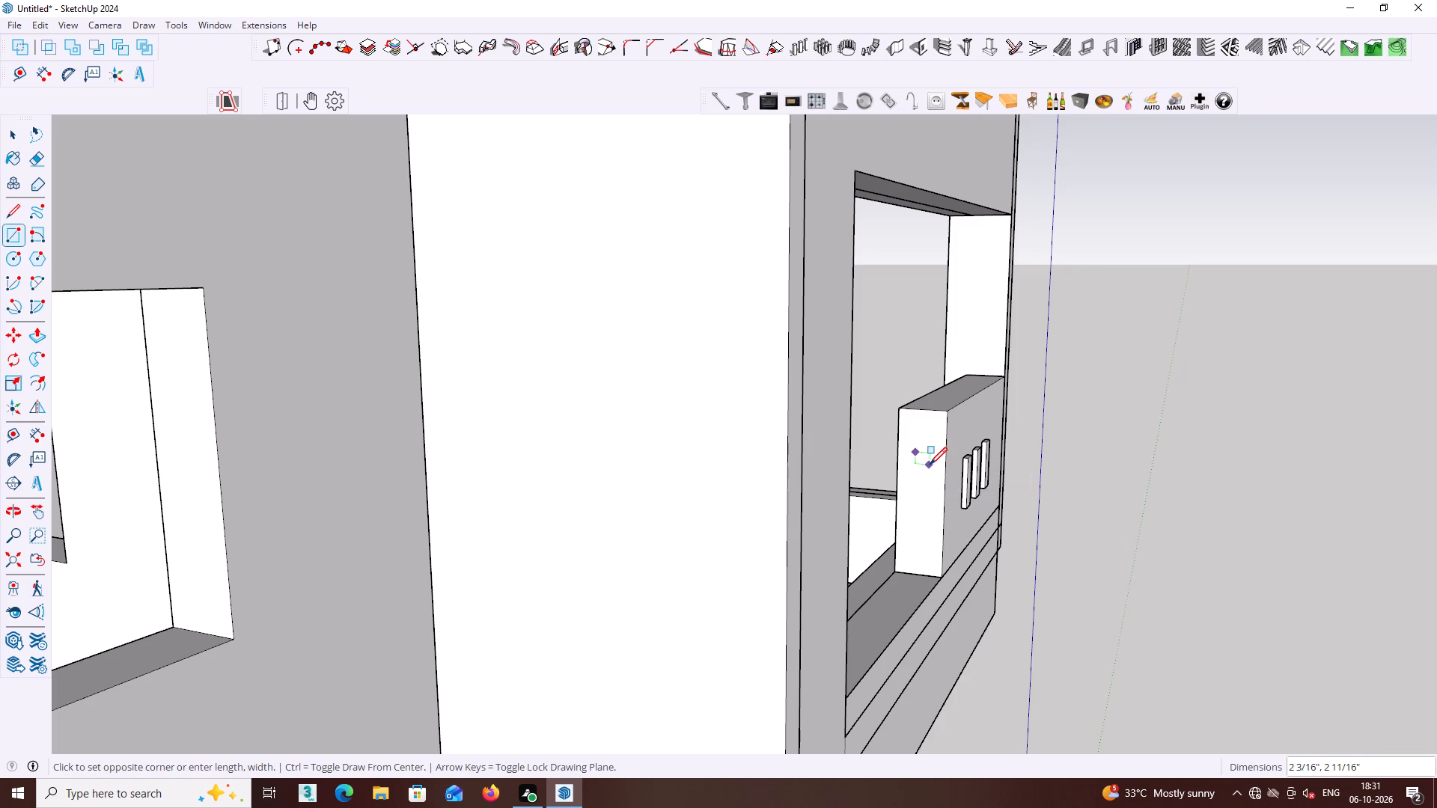
pyautogui.click(930, 465)
pyautogui.press('space')
pyautogui.tripleClick(921, 458)
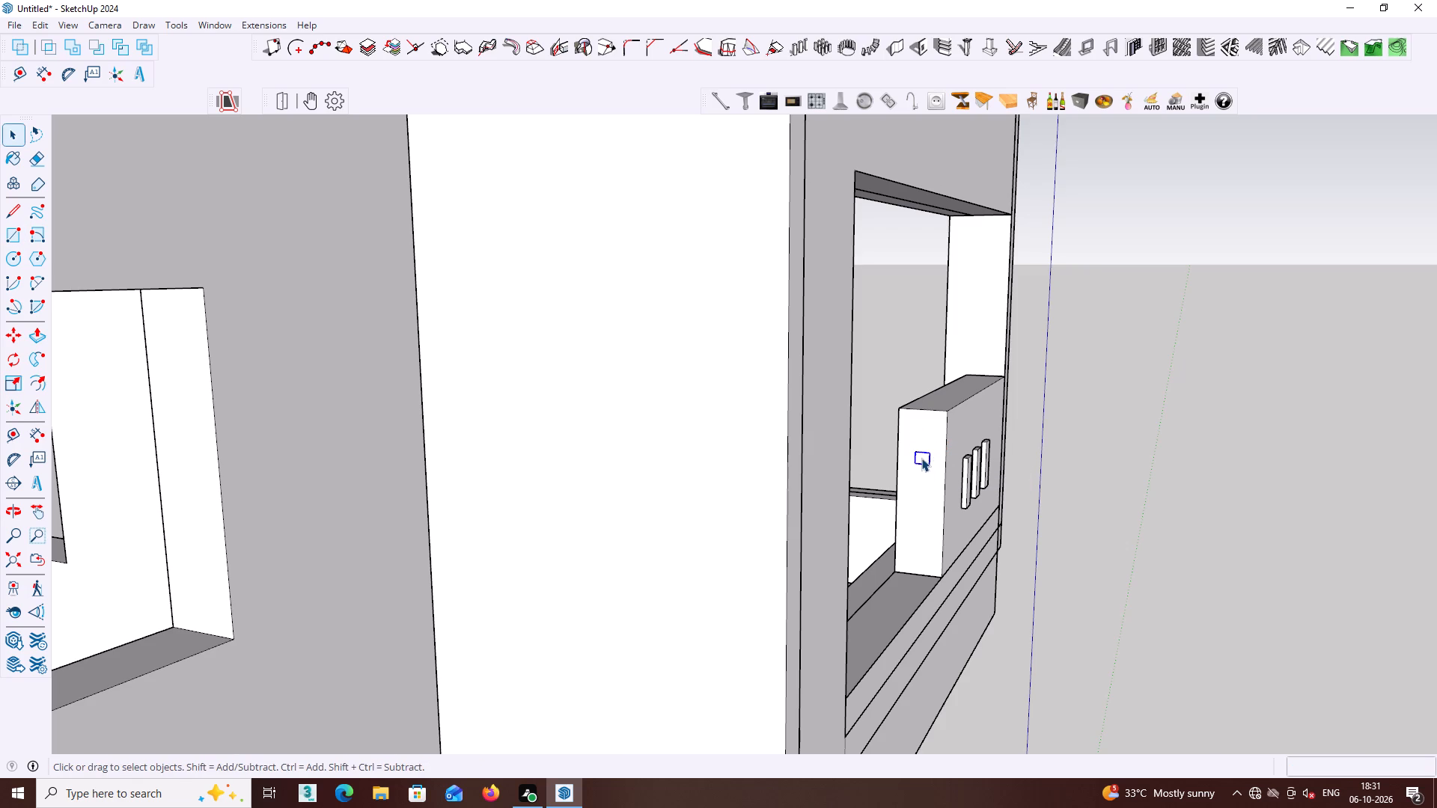
pyautogui.rightClick(921, 458)
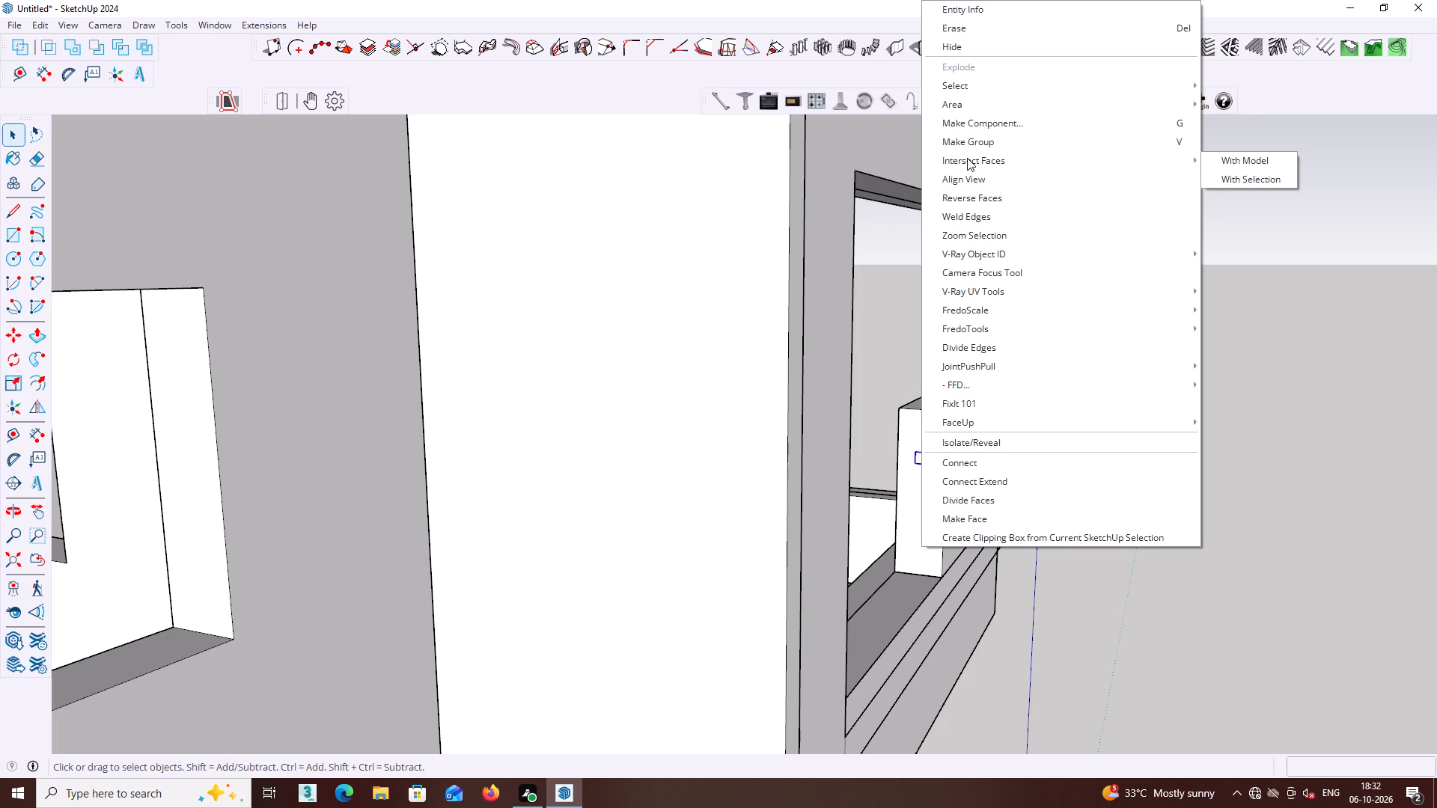
pyautogui.click(967, 144)
# Inside the group, Push/Pull the small rectangle about 4' 11" across the balcony opening to its far side as a rail, and close the group.
pyautogui.scroll(3, 927, 459)
pyautogui.doubleClick(924, 459)
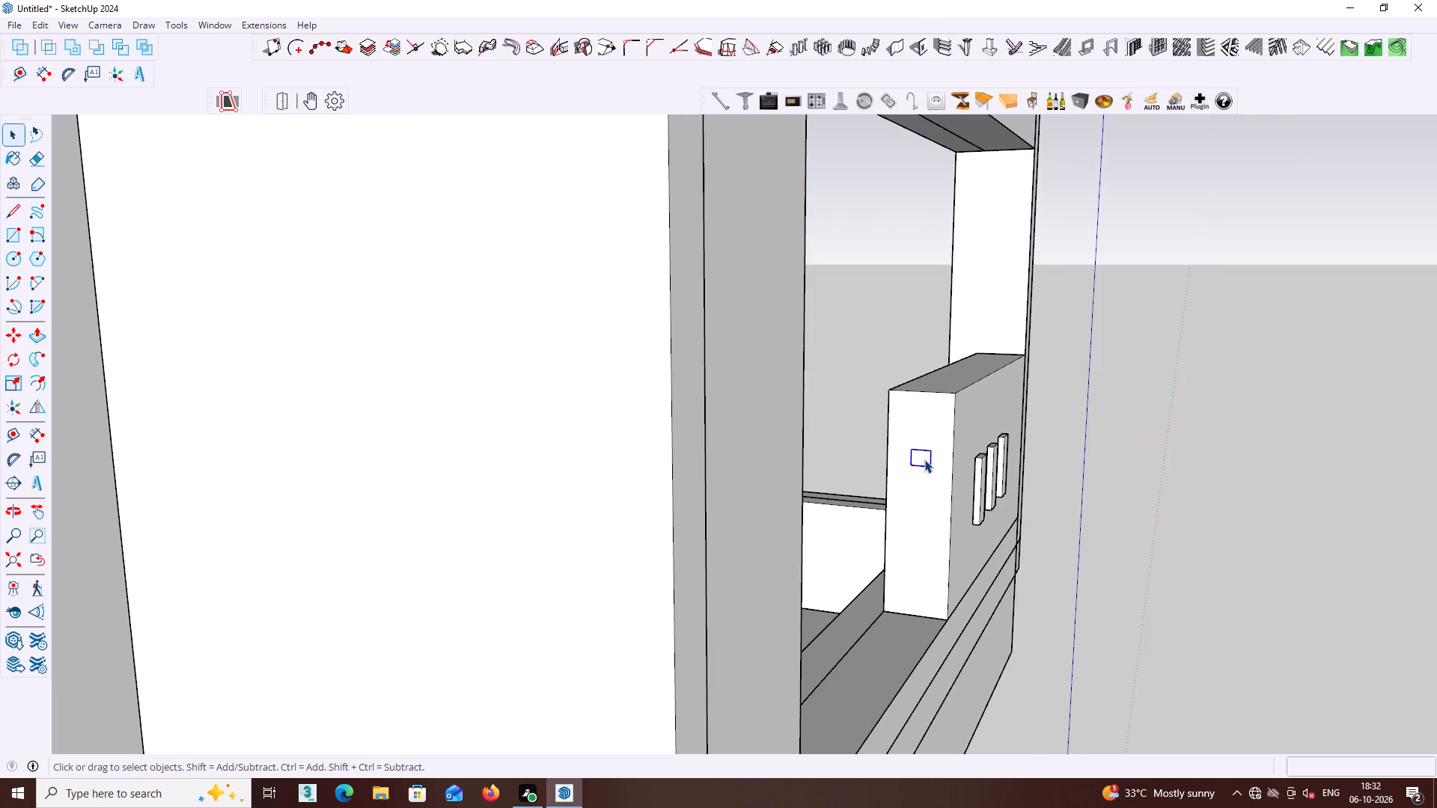
pyautogui.click(921, 459)
pyautogui.press('p')
pyautogui.click(921, 459)
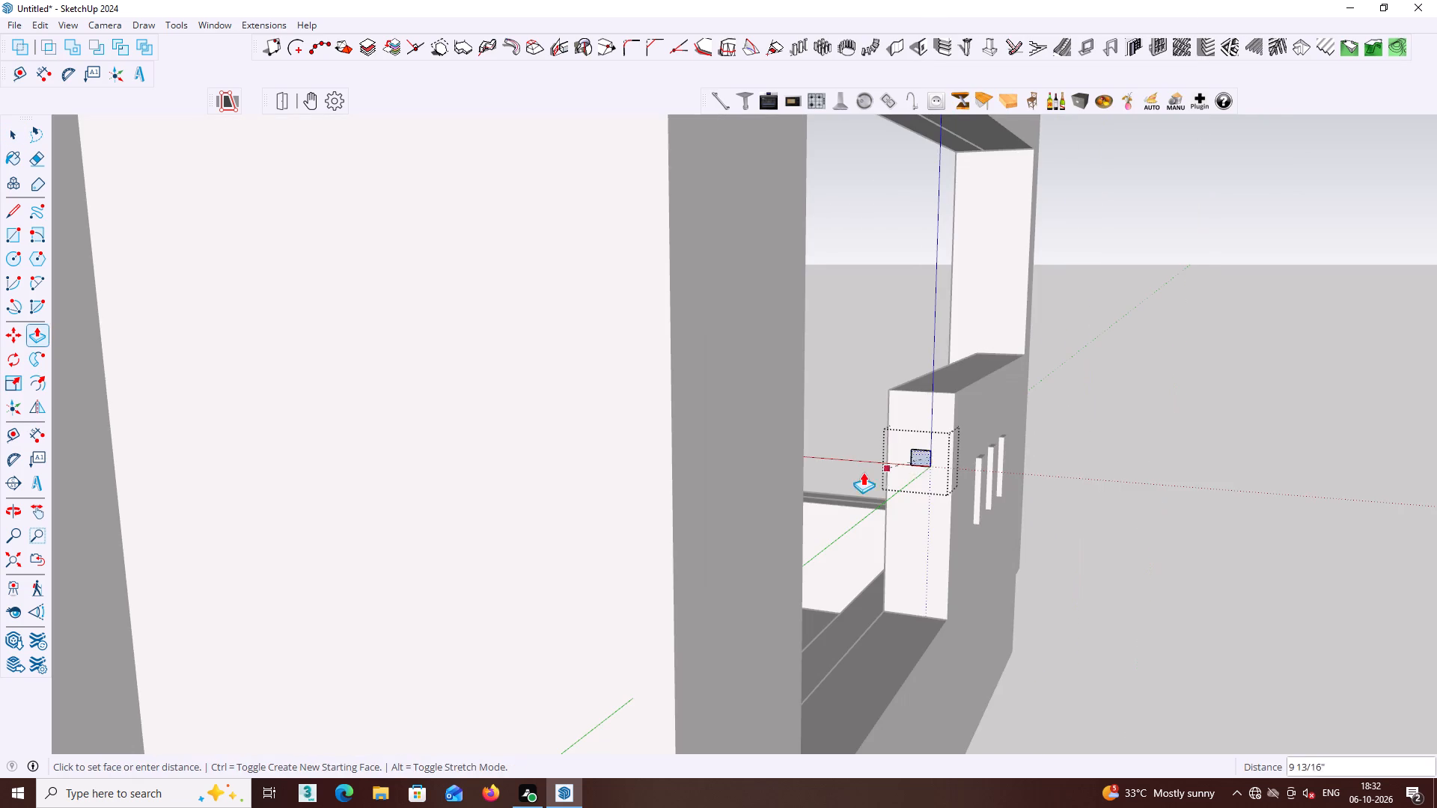
pyautogui.moveTo(858, 480); pyautogui.dragTo(528, 500, button='middle')
pyautogui.scroll(-2, 408, 506)
pyautogui.moveTo(427, 539); pyautogui.dragTo(293, 511, button='middle')
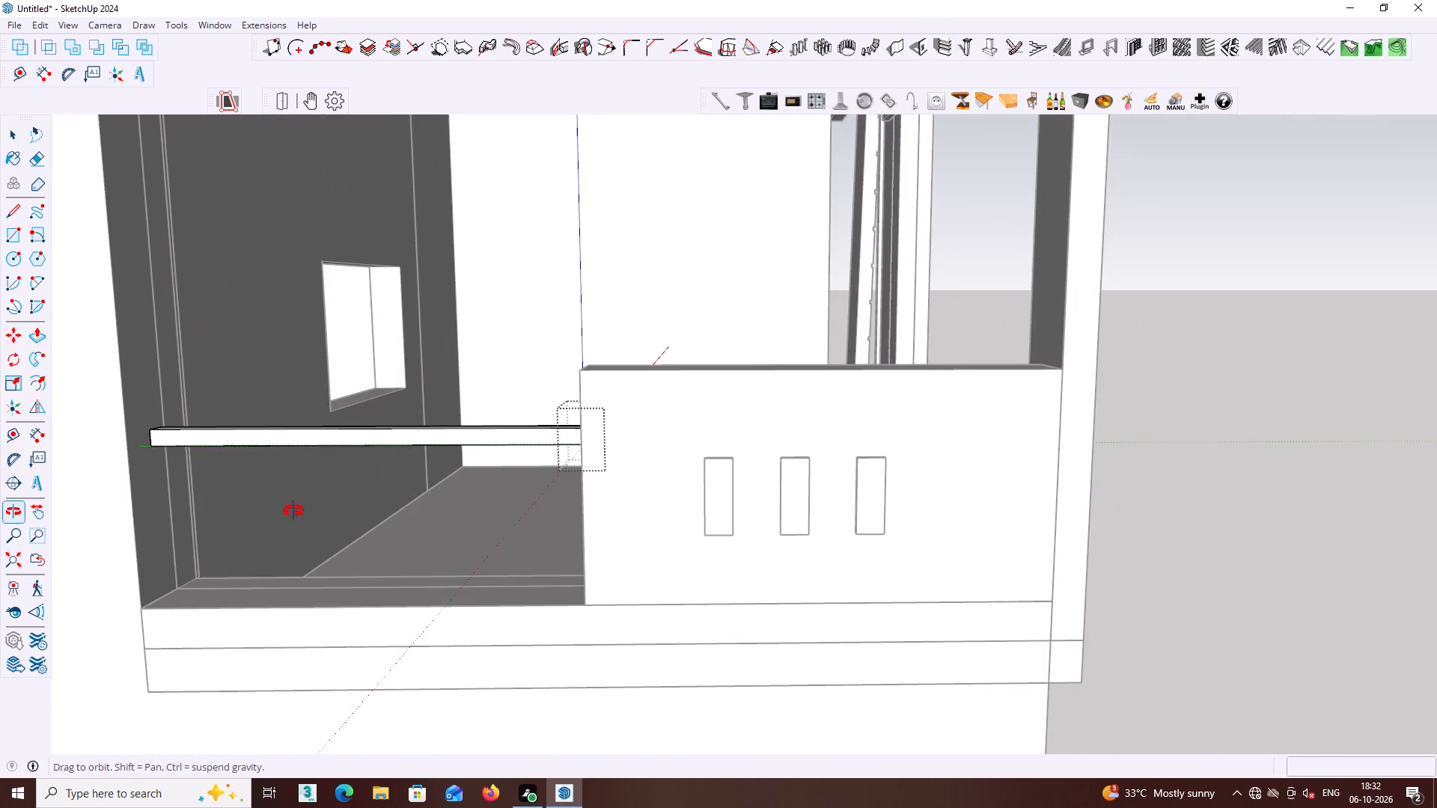
pyautogui.moveTo(293, 511); pyautogui.dragTo(293, 508, button='middle')
pyautogui.scroll(-2, 259, 473)
pyautogui.moveTo(280, 475); pyautogui.dragTo(546, 511, button='middle')
pyautogui.moveTo(546, 509); pyautogui.dragTo(444, 504, button='middle')
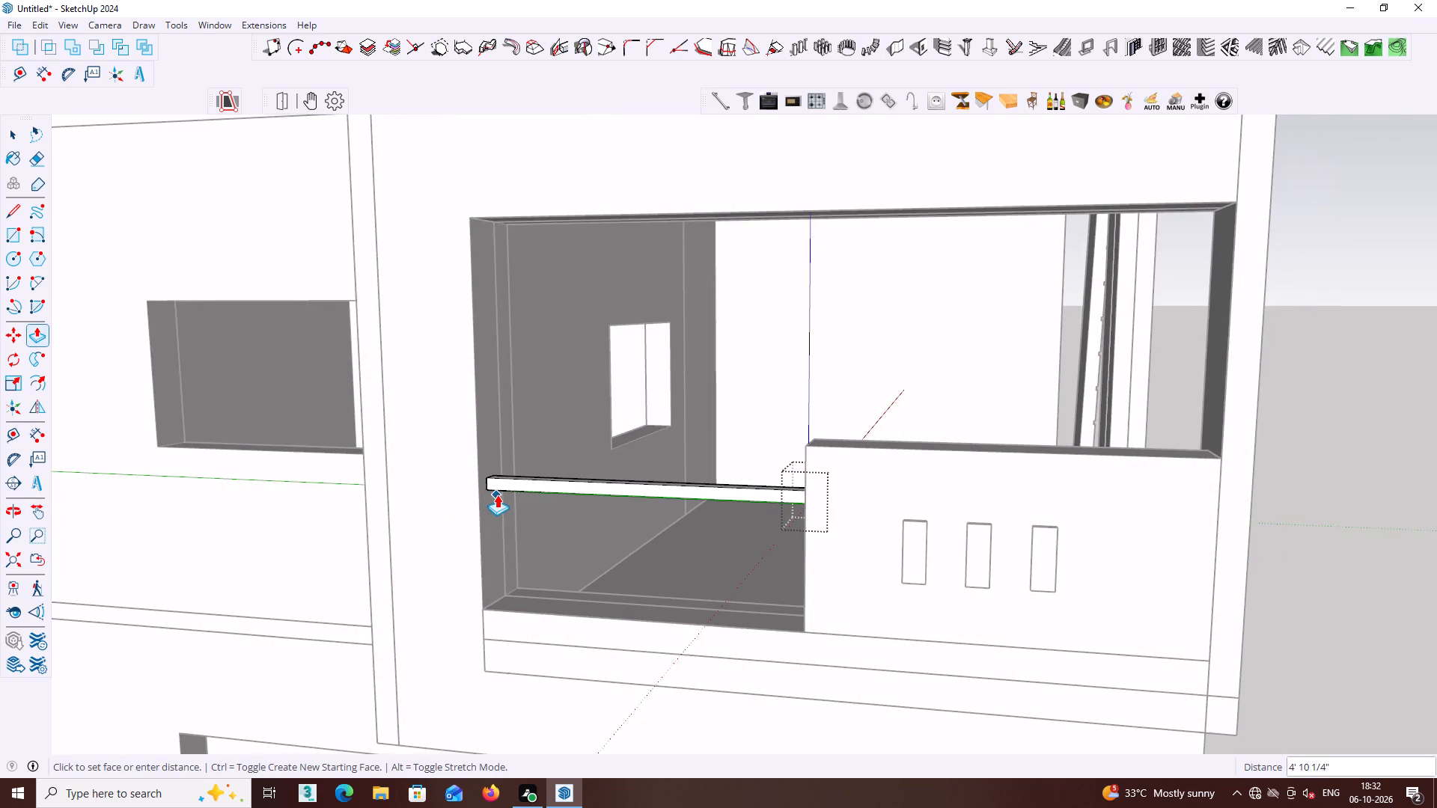
pyautogui.scroll(3, 498, 491)
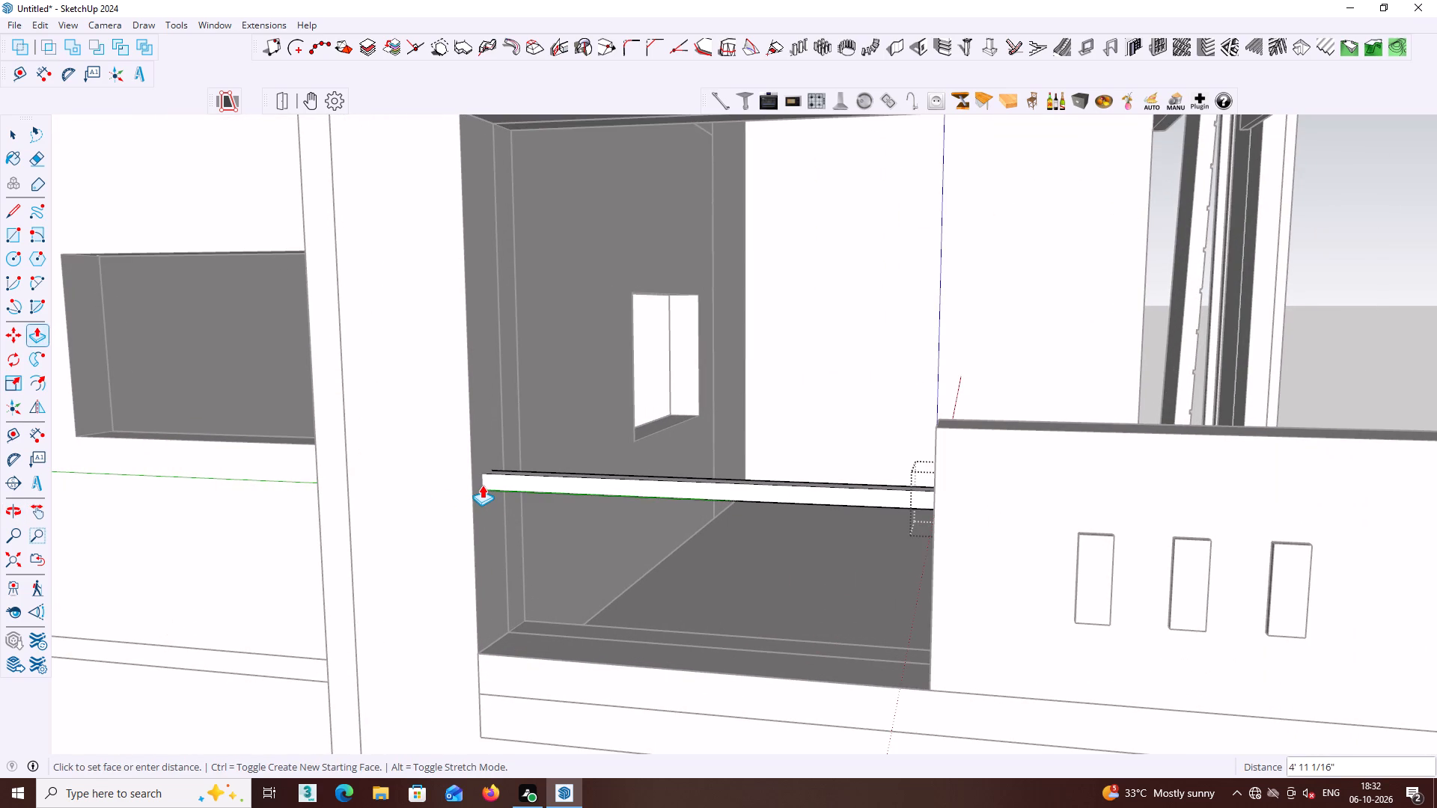
pyautogui.click(482, 485)
pyautogui.press('space')
pyautogui.scroll(-5, 690, 564)
pyautogui.click(1269, 573)
# Copy the balcony rail about 7" down along the vertical blue axis and multiply the copy by 2.
pyautogui.moveTo(835, 587); pyautogui.dragTo(962, 489, button='middle')
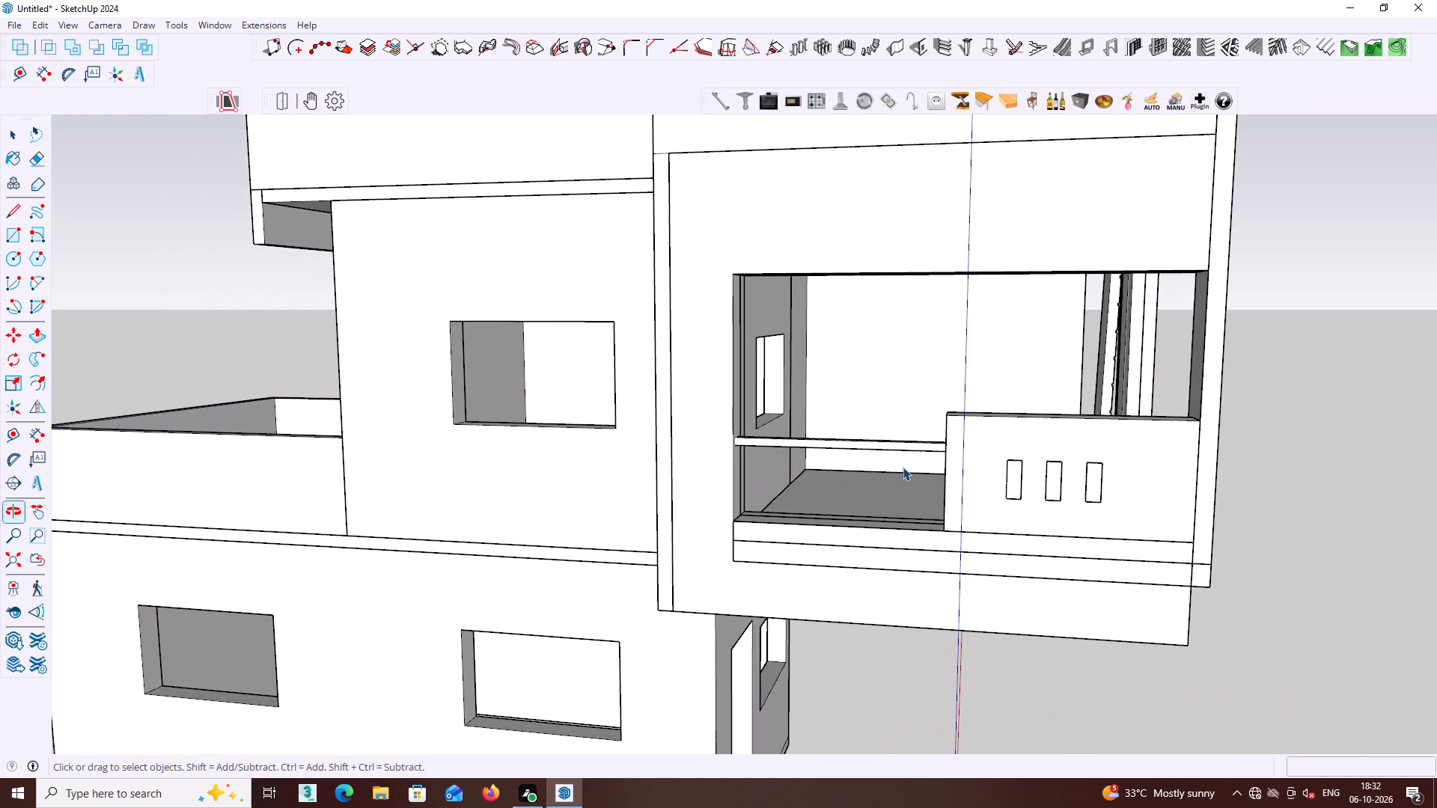
pyautogui.scroll(1, 903, 466)
pyautogui.moveTo(900, 470); pyautogui.dragTo(953, 465, button='middle')
pyautogui.scroll(1, 942, 441)
pyautogui.click(942, 434)
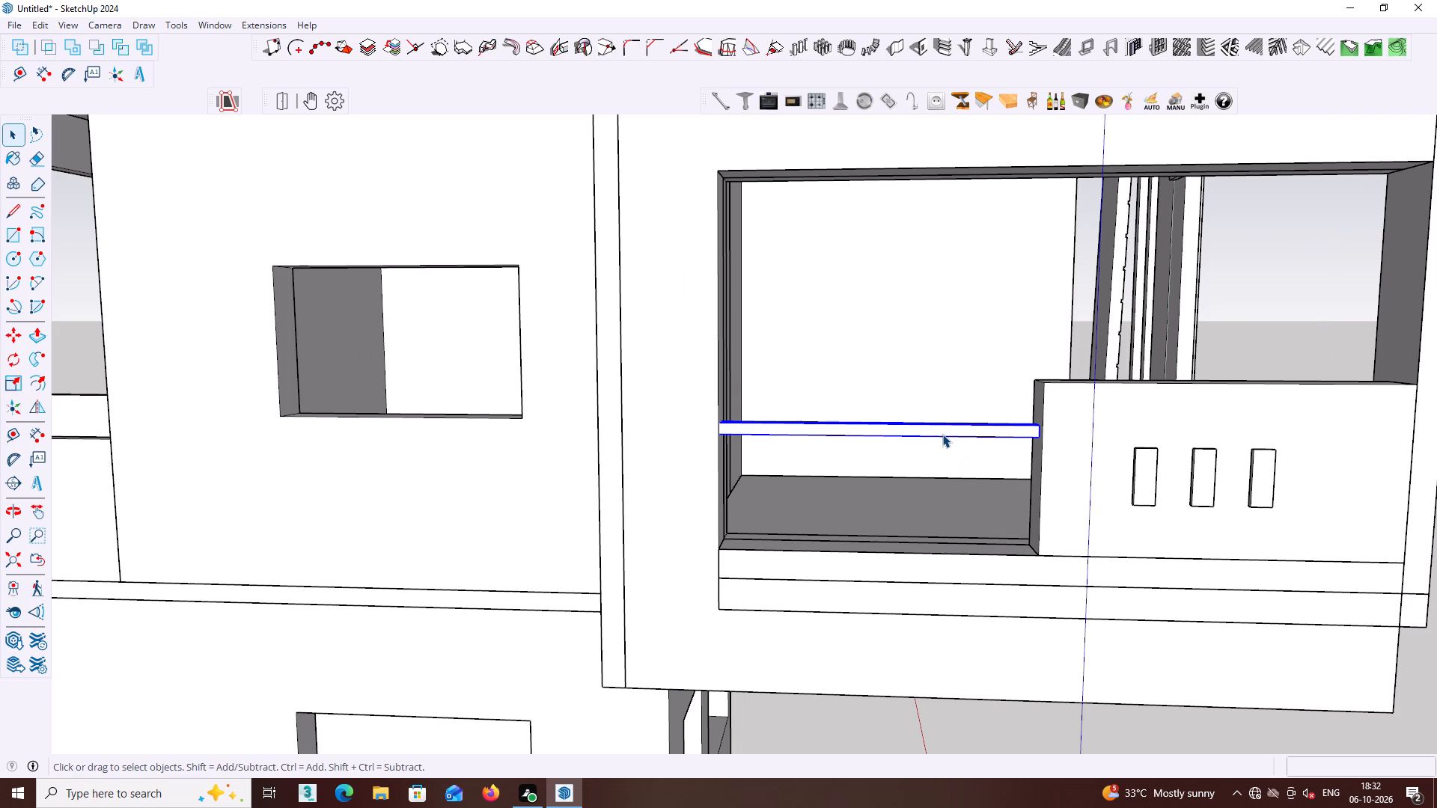
pyautogui.press('m')
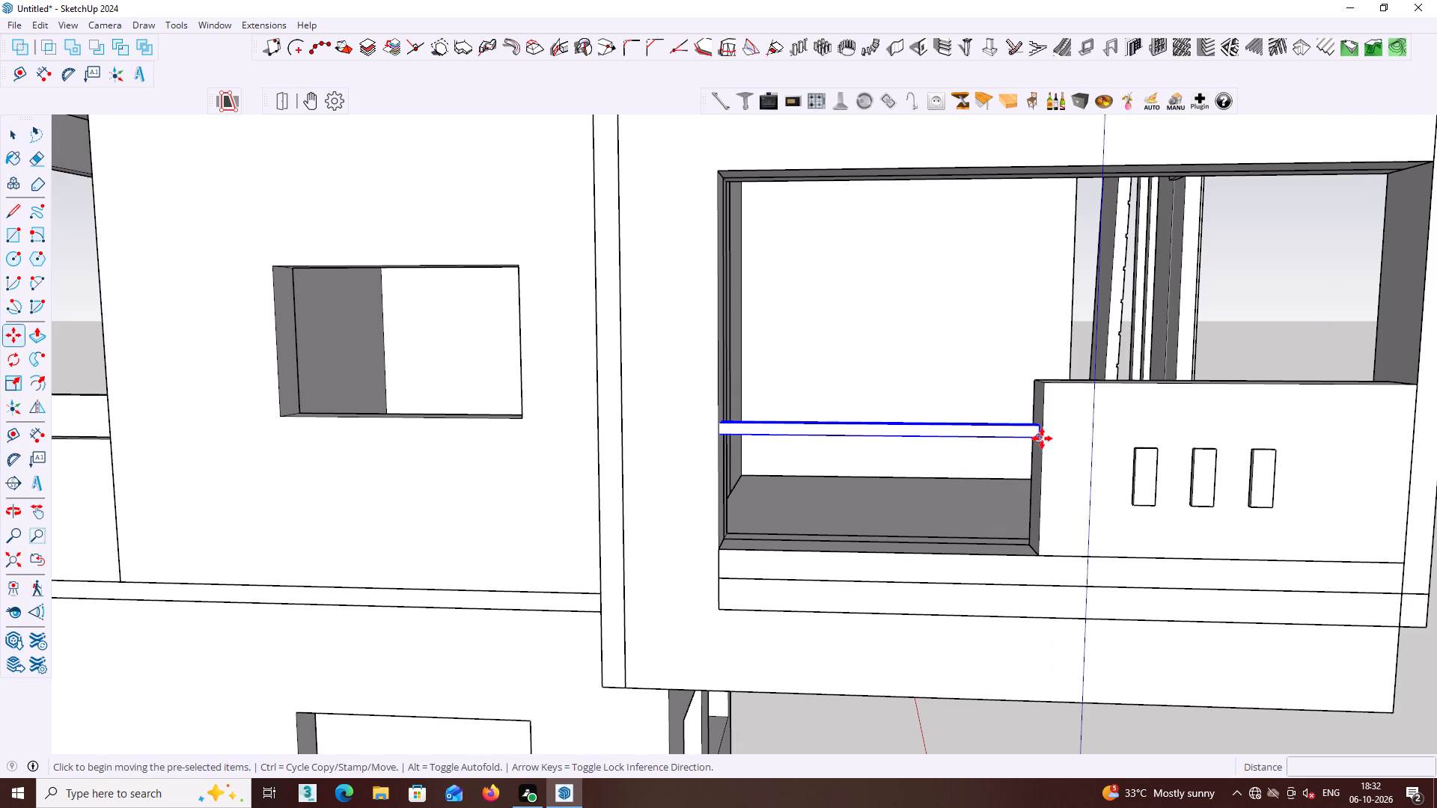
pyautogui.click(1042, 438)
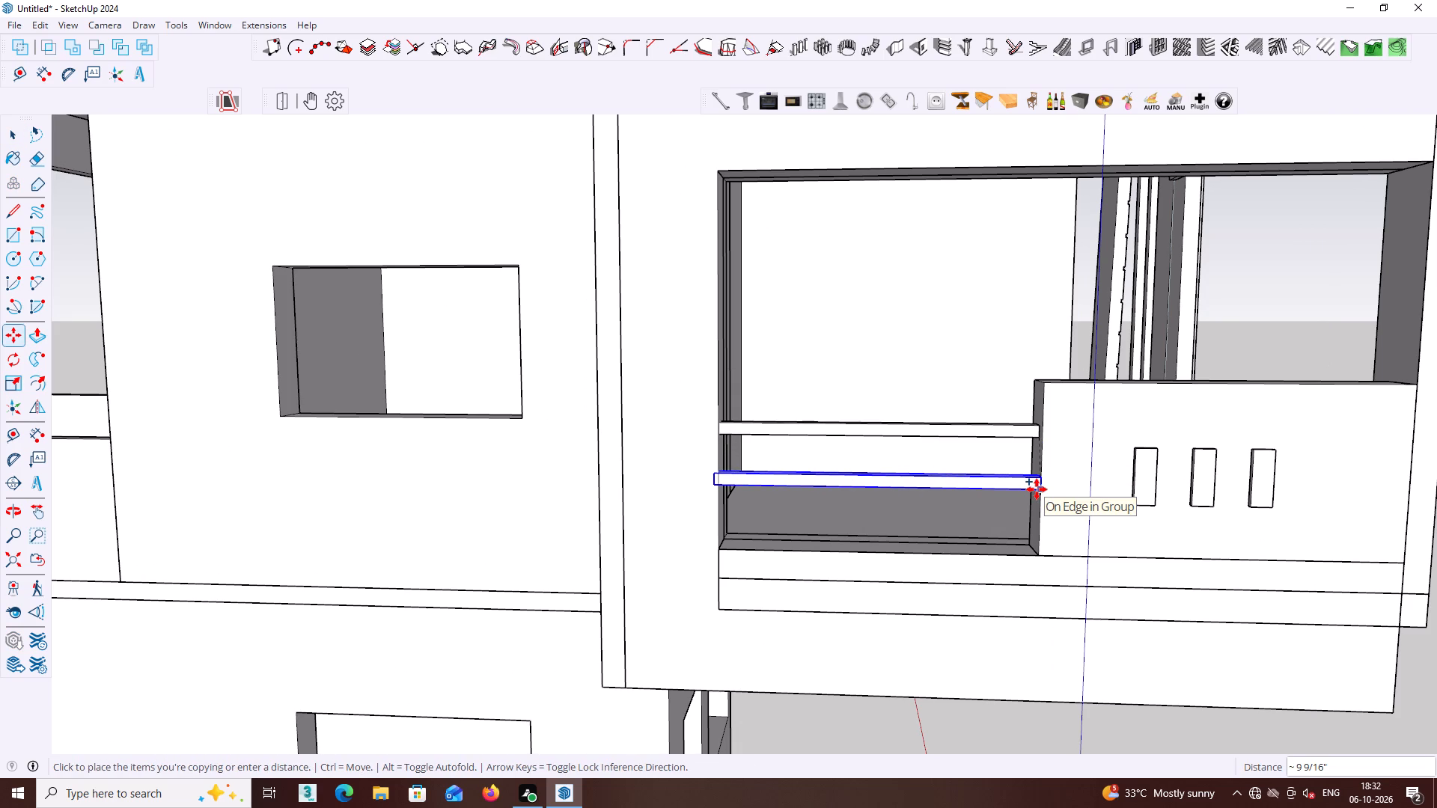
pyautogui.scroll(4, 1031, 466)
pyautogui.moveTo(1031, 470); pyautogui.dragTo(1061, 448, button='middle')
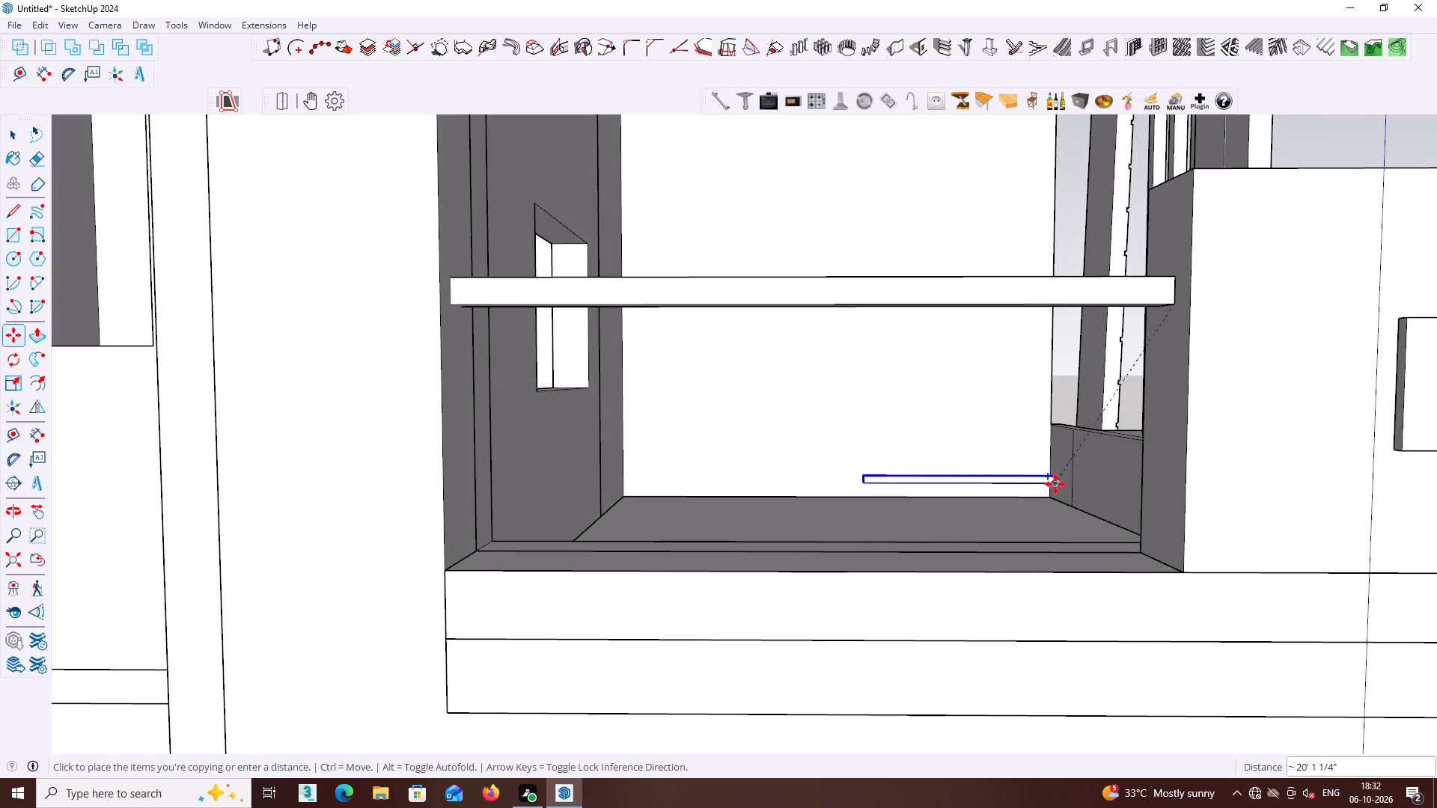
pyautogui.press('Up')
pyautogui.moveTo(1063, 498); pyautogui.dragTo(962, 542, button='middle')
pyautogui.scroll(-3, 910, 491)
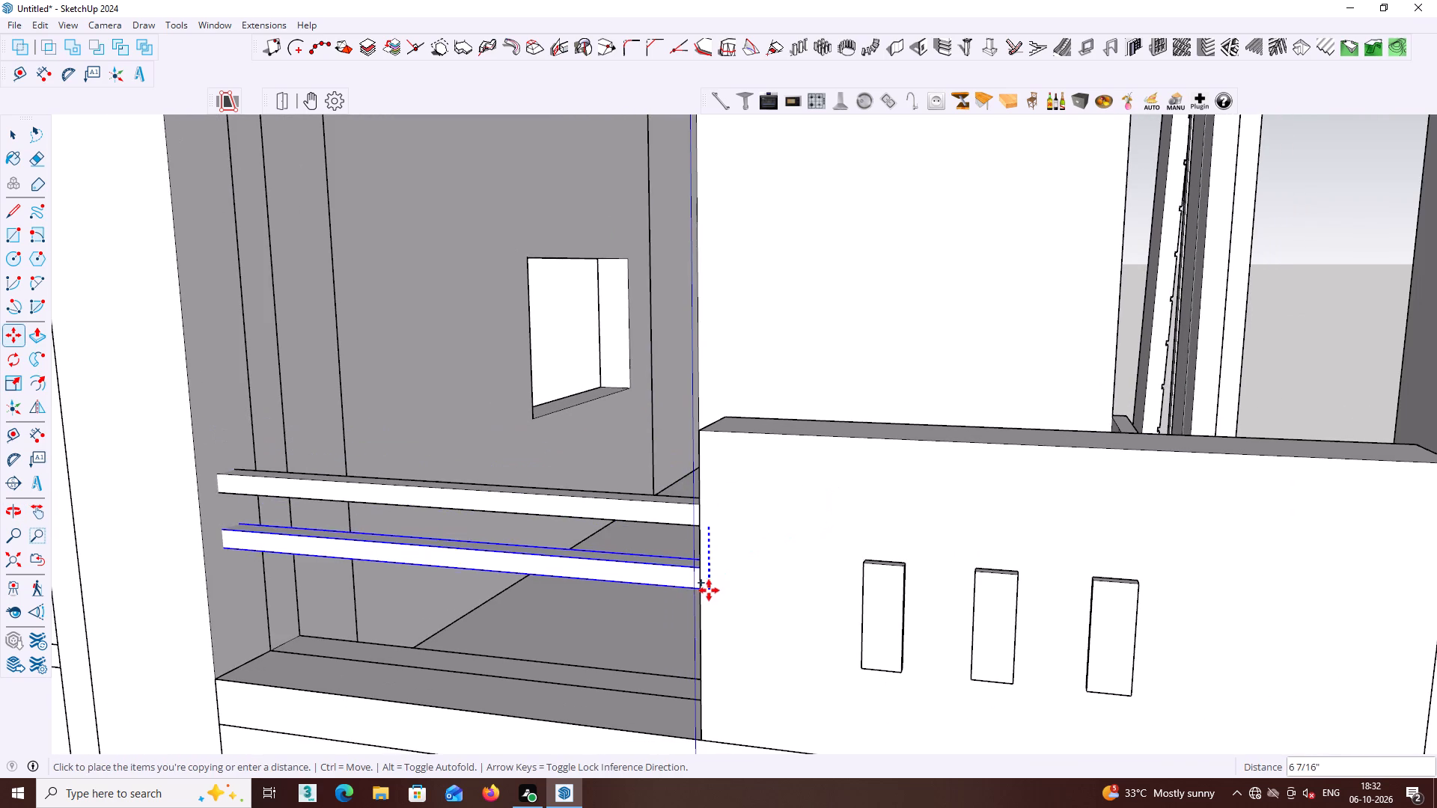
pyautogui.moveTo(708, 582); pyautogui.dragTo(944, 493, button='middle')
pyautogui.moveTo(896, 497); pyautogui.dragTo(998, 480, button='middle')
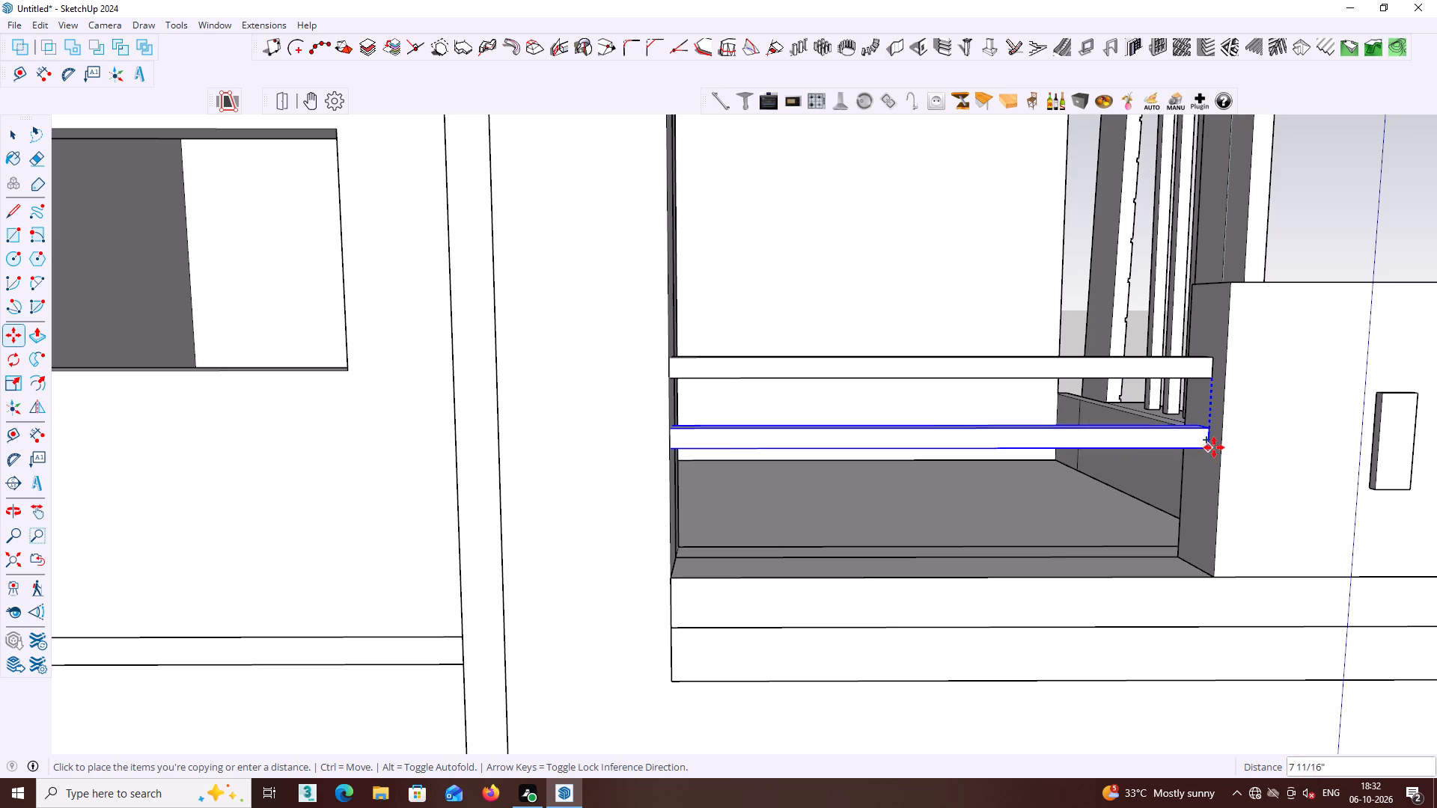
pyautogui.click(1214, 443)
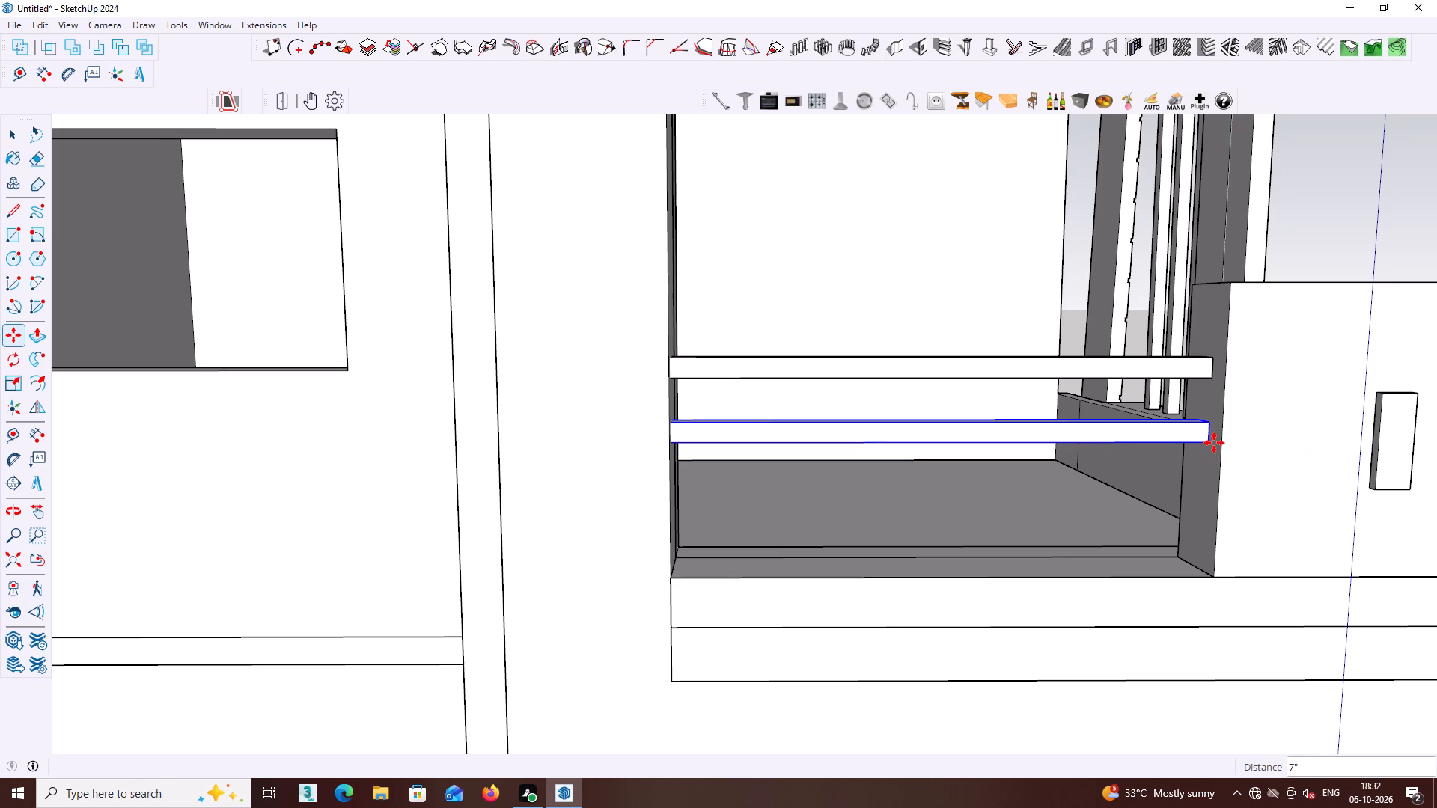
pyautogui.write('*2')
pyautogui.press('Return')
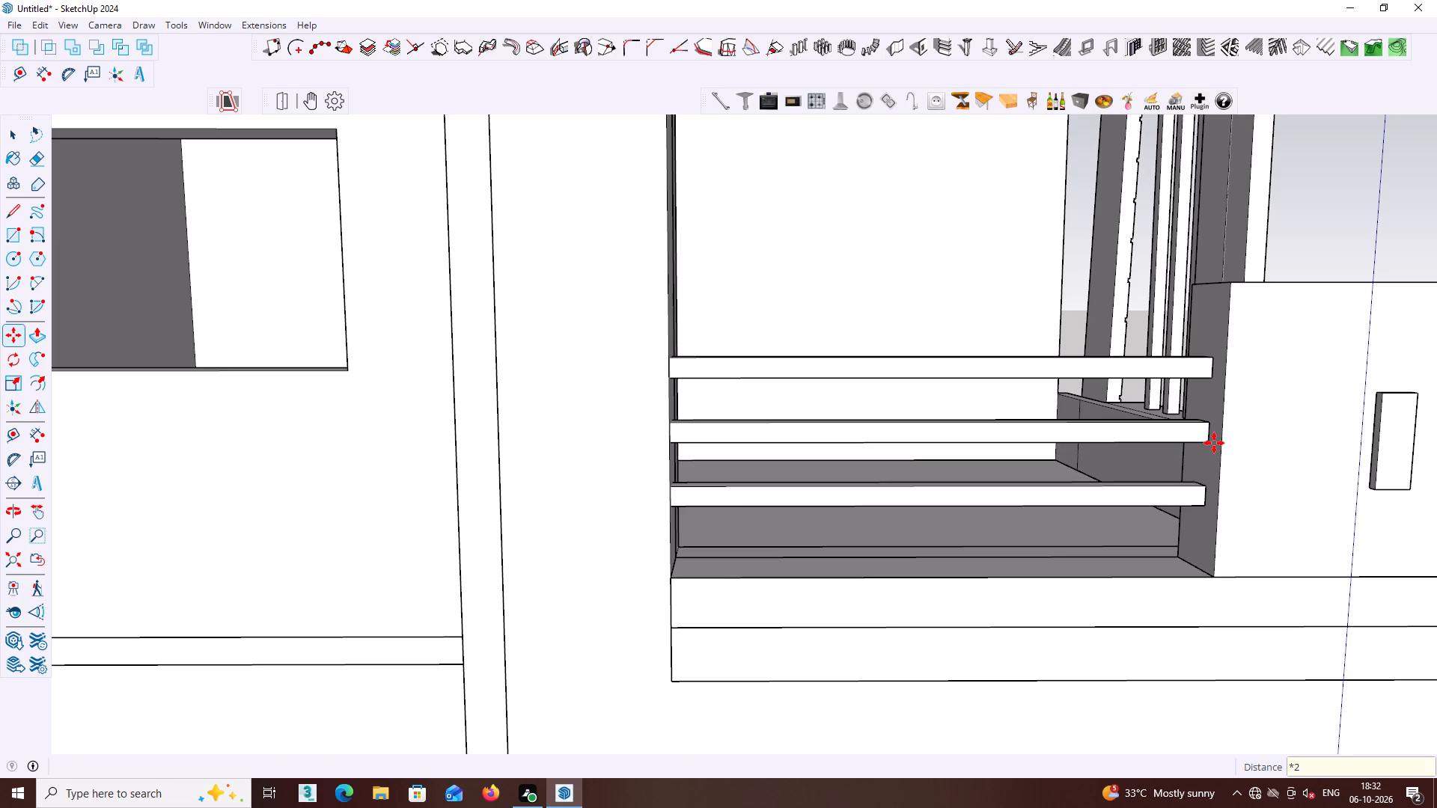
pyautogui.press('space')
# Examine the whole house exterior from the front and the balcony side, including the railing and the ground-floor entrance.
pyautogui.scroll(-4, 1214, 452)
pyautogui.moveTo(1242, 474); pyautogui.dragTo(906, 489, button='middle')
pyautogui.scroll(-5, 895, 489)
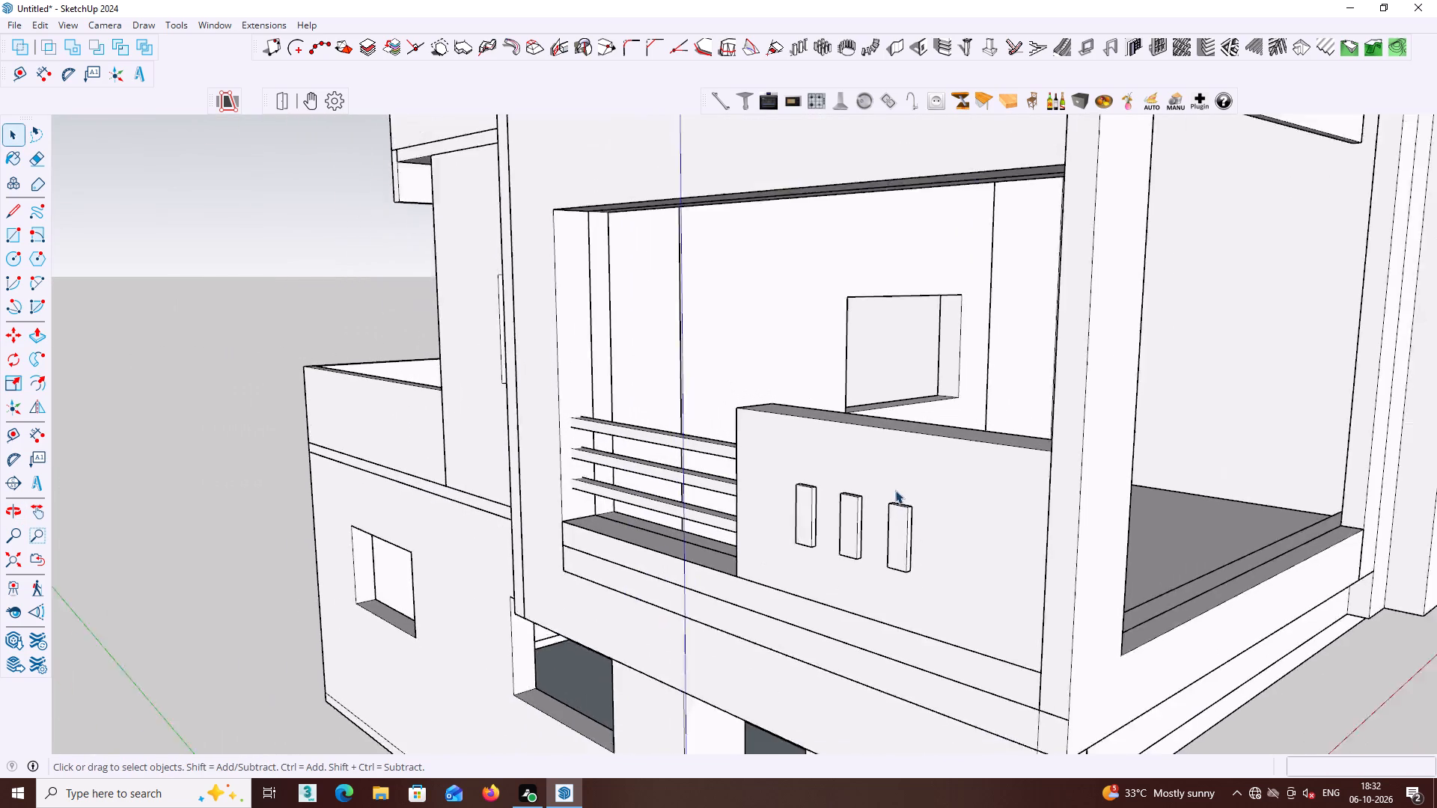
pyautogui.scroll(-6, 895, 490)
pyautogui.middleClick(892, 504)
pyautogui.click(332, 460)
pyautogui.scroll(-4, 360, 456)
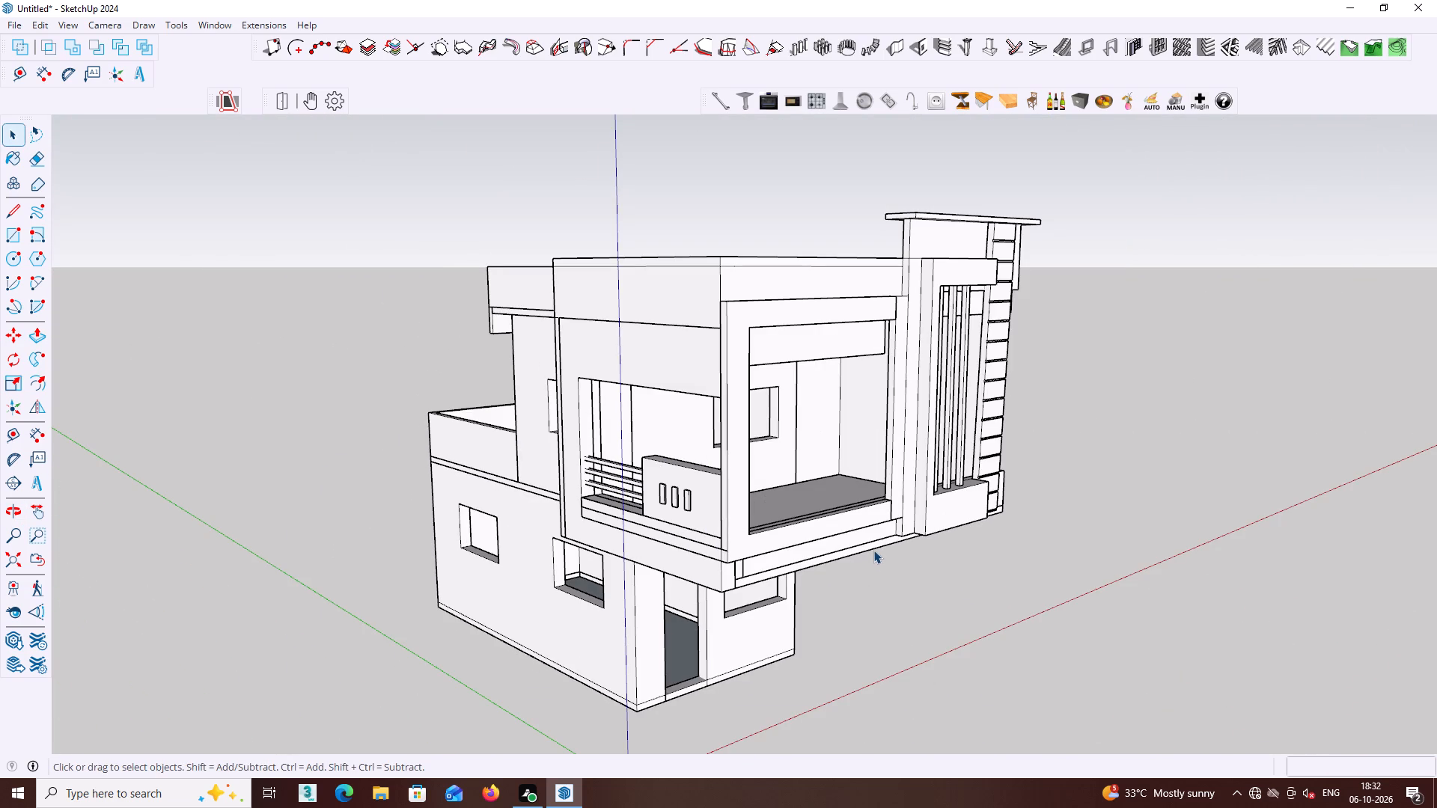
pyautogui.moveTo(875, 549); pyautogui.dragTo(802, 527, button='middle')
pyautogui.scroll(-2, 796, 527)
pyautogui.click(929, 607)
pyautogui.moveTo(928, 597); pyautogui.dragTo(1089, 624, button='middle')
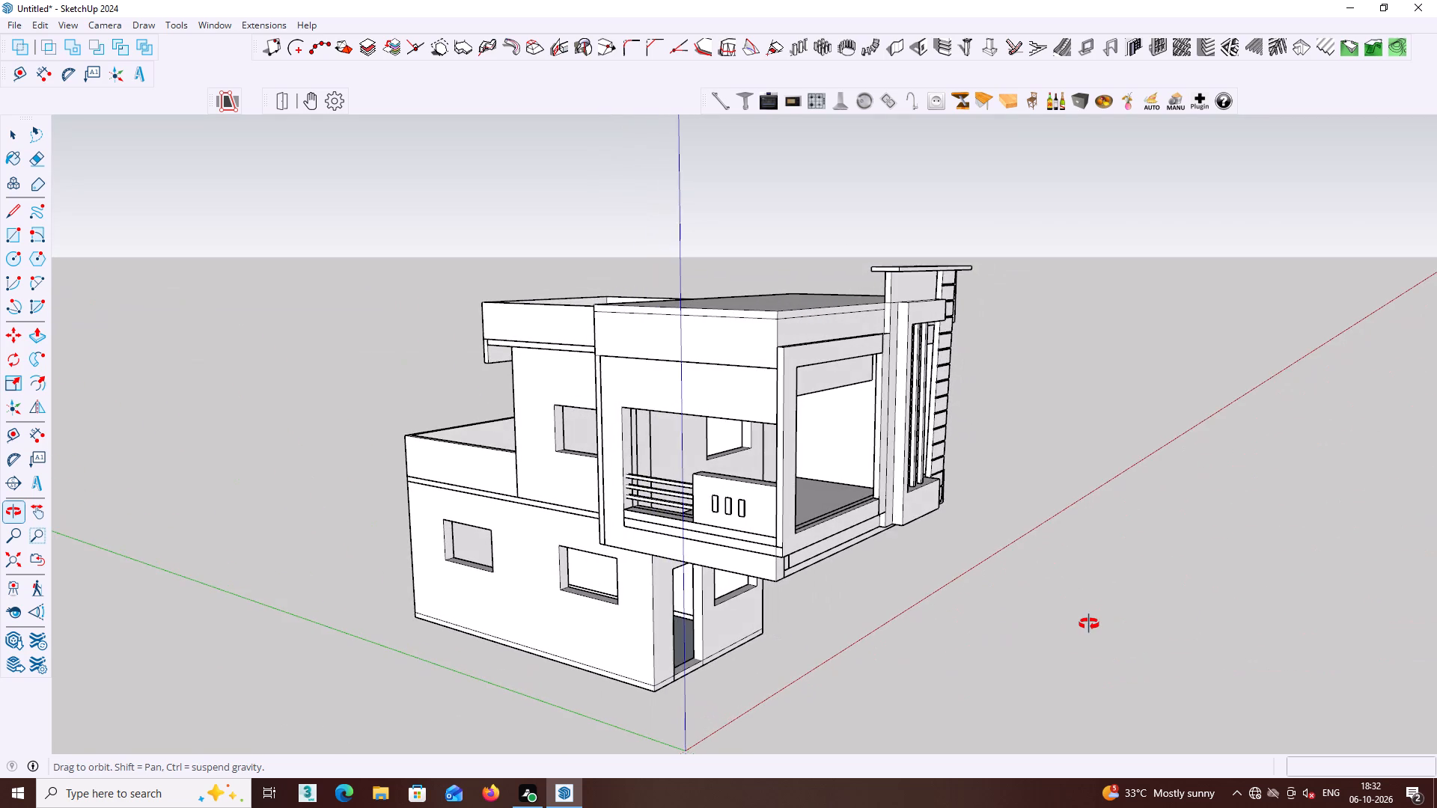
pyautogui.moveTo(1089, 624); pyautogui.dragTo(729, 606, button='middle')
pyautogui.scroll(-1, 810, 552)
pyautogui.scroll(-1, 769, 625)
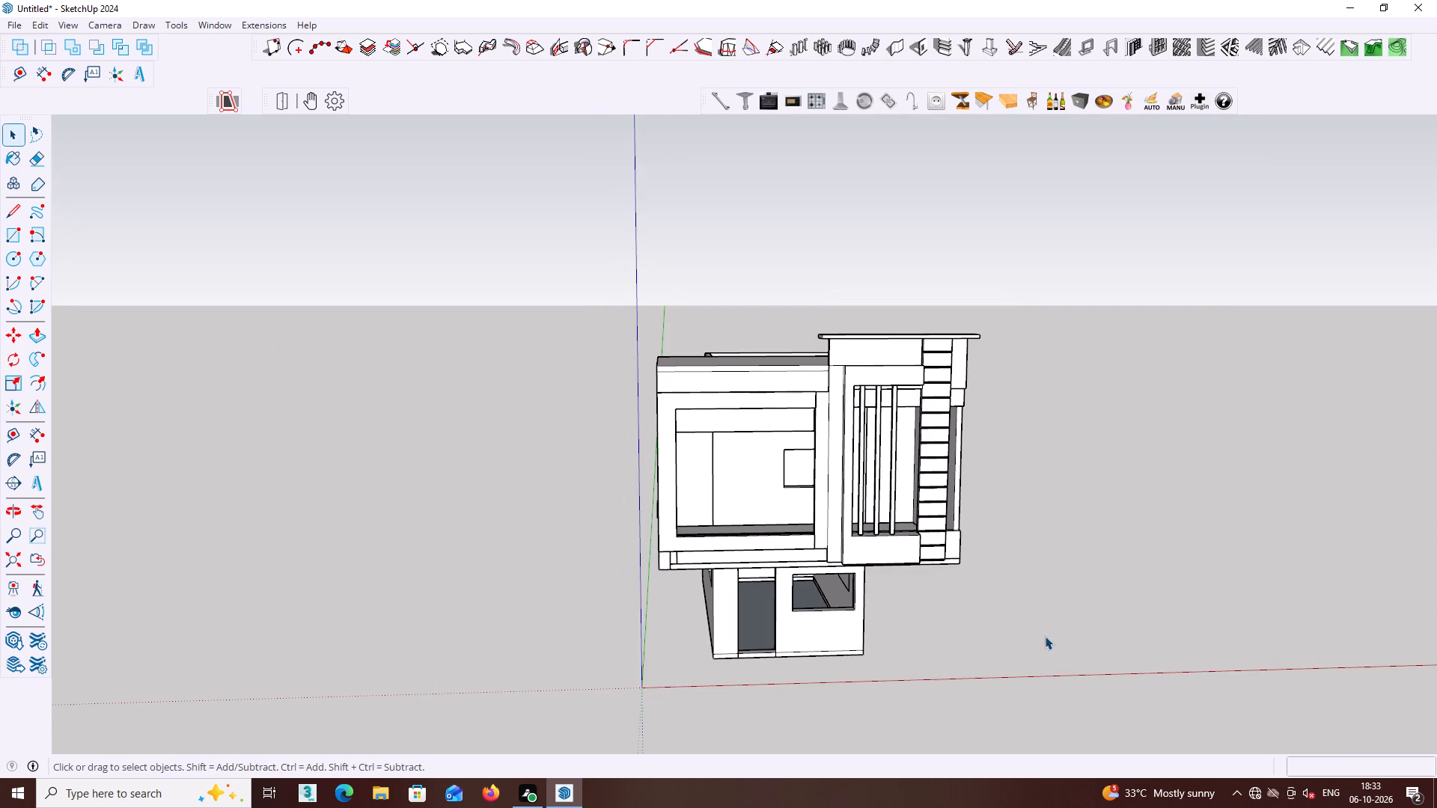
pyautogui.scroll(-1, 1040, 622)
pyautogui.keyDown('shift'); pyautogui.moveTo(1034, 627); pyautogui.dragTo(1049, 540, button='middle'); pyautogui.keyUp('shift')
pyautogui.scroll(-3, 976, 548)
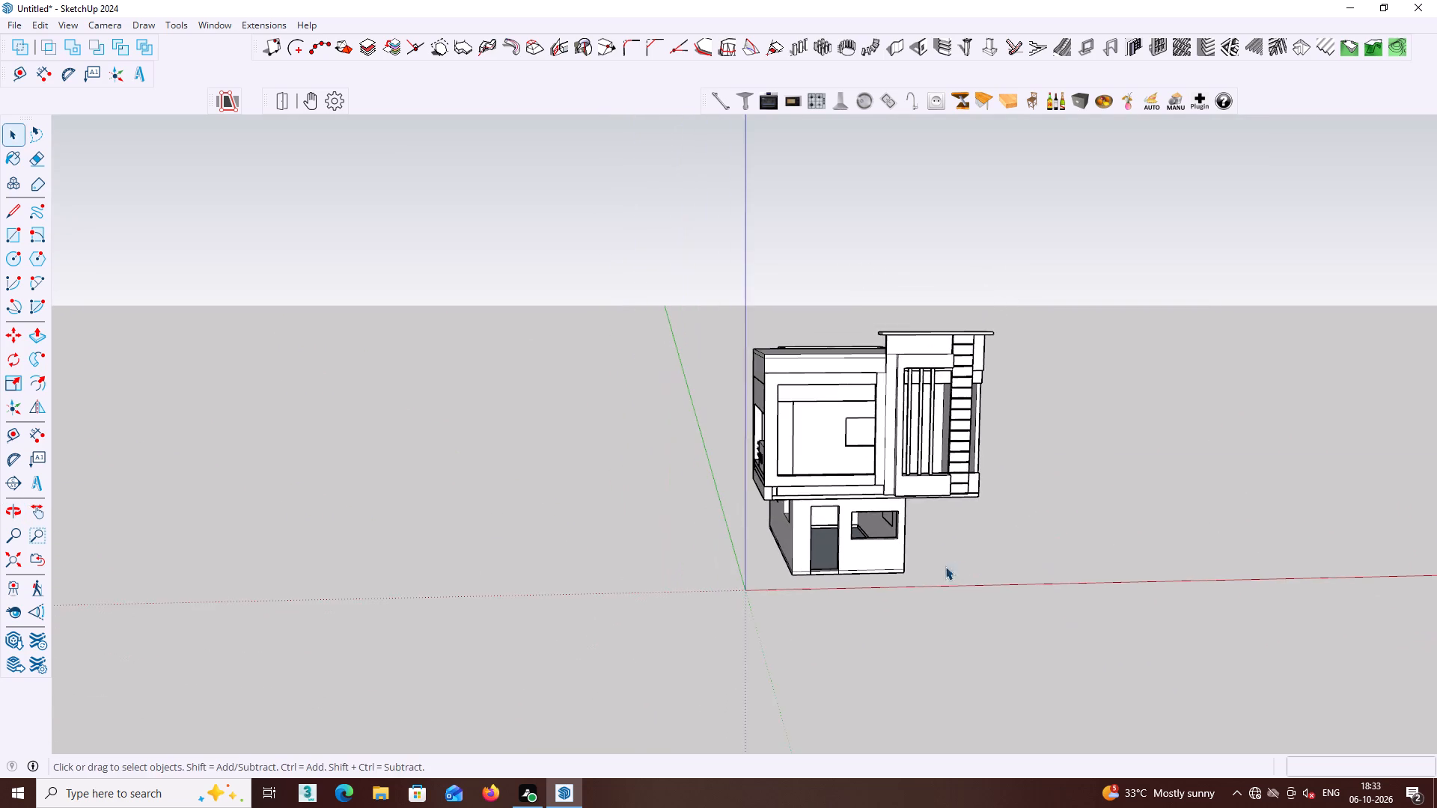
pyautogui.moveTo(880, 563); pyautogui.dragTo(951, 519, button='middle')
pyautogui.moveTo(914, 536); pyautogui.dragTo(1007, 596, button='middle')
pyautogui.scroll(3, 840, 524)
pyautogui.moveTo(837, 516); pyautogui.dragTo(773, 509, button='middle')
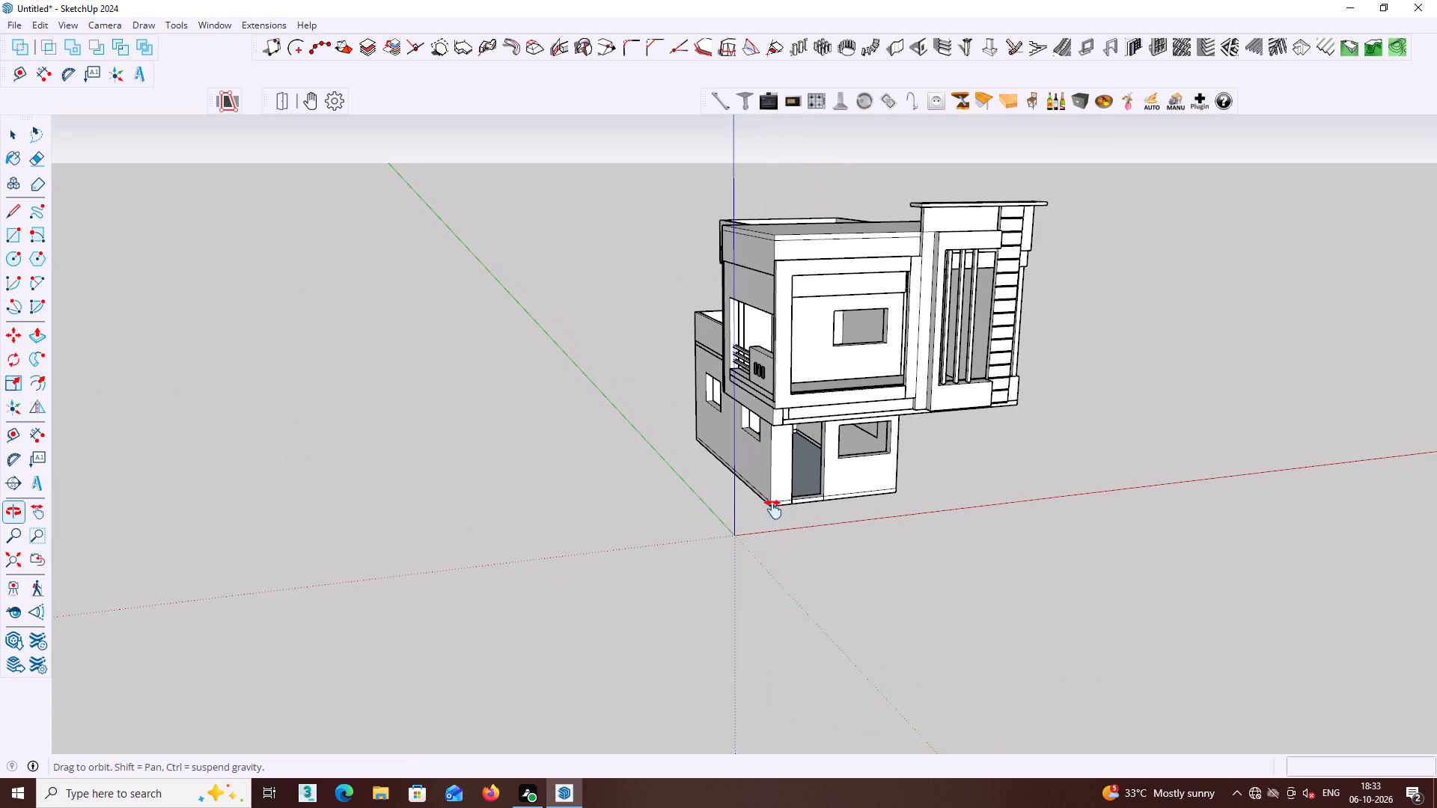
pyautogui.moveTo(773, 509); pyautogui.dragTo(1030, 439, button='middle')
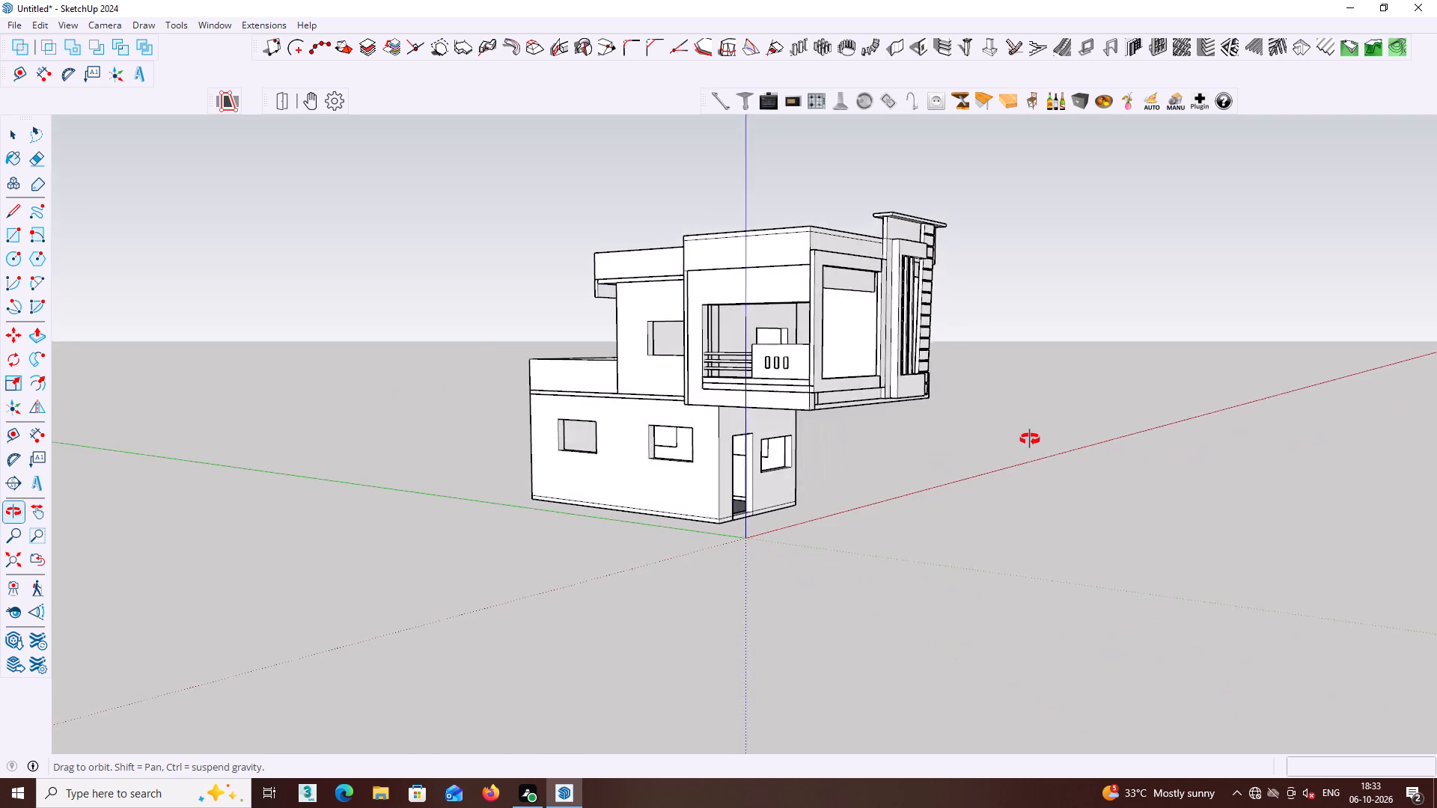
pyautogui.moveTo(1030, 439); pyautogui.dragTo(859, 428, button='middle')
pyautogui.moveTo(886, 415); pyautogui.dragTo(767, 442, button='middle')
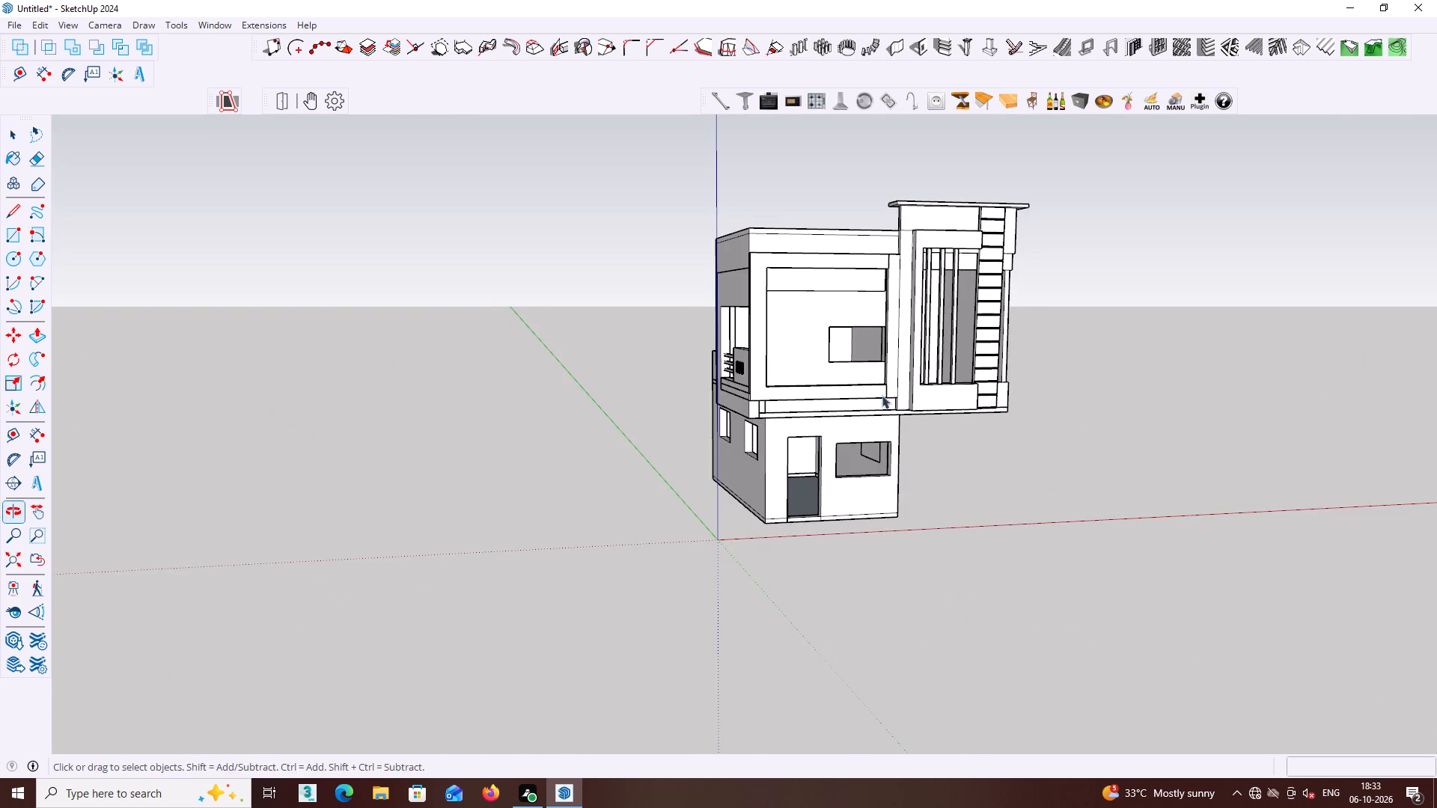
pyautogui.moveTo(882, 394); pyautogui.dragTo(908, 432, button='middle')
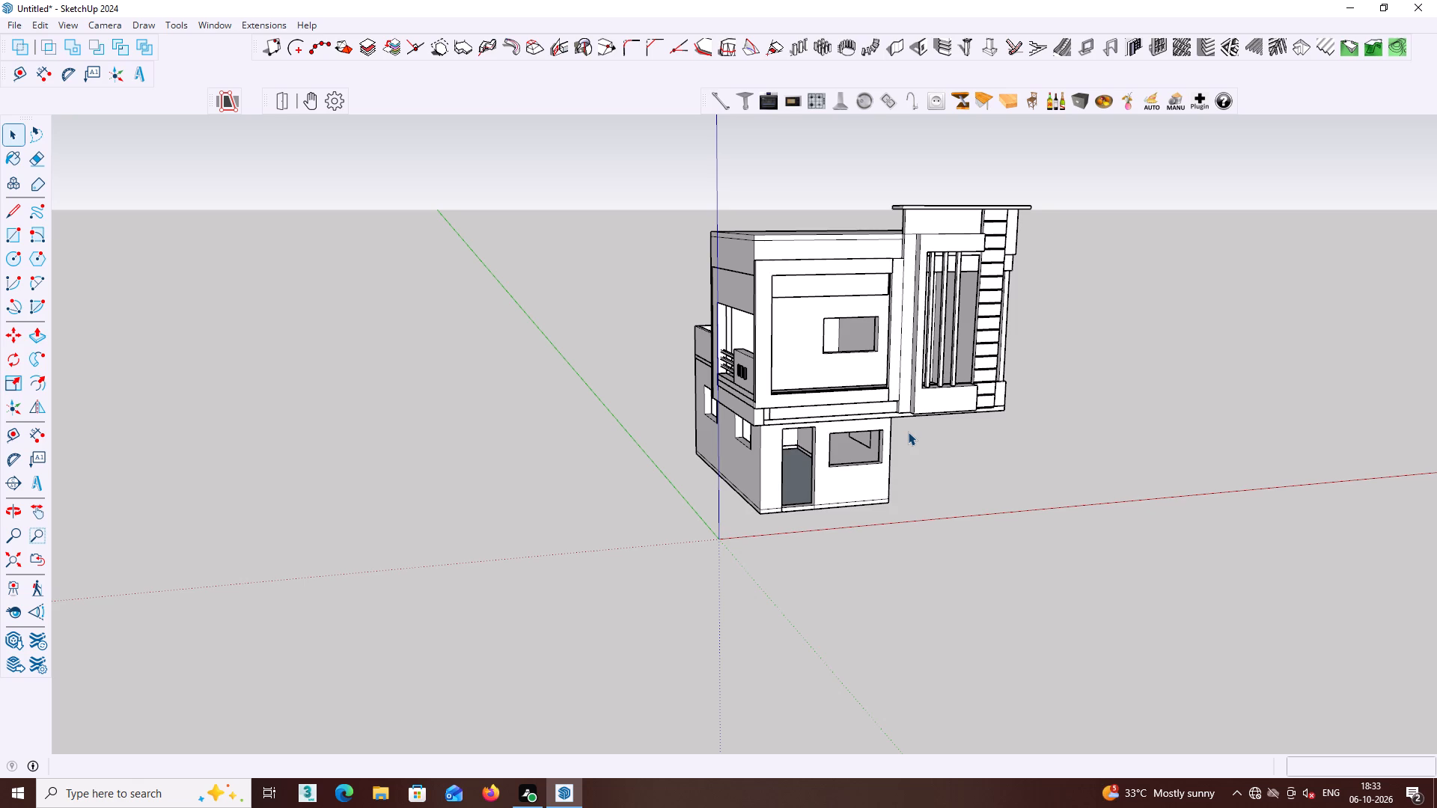
pyautogui.scroll(2, 714, 425)
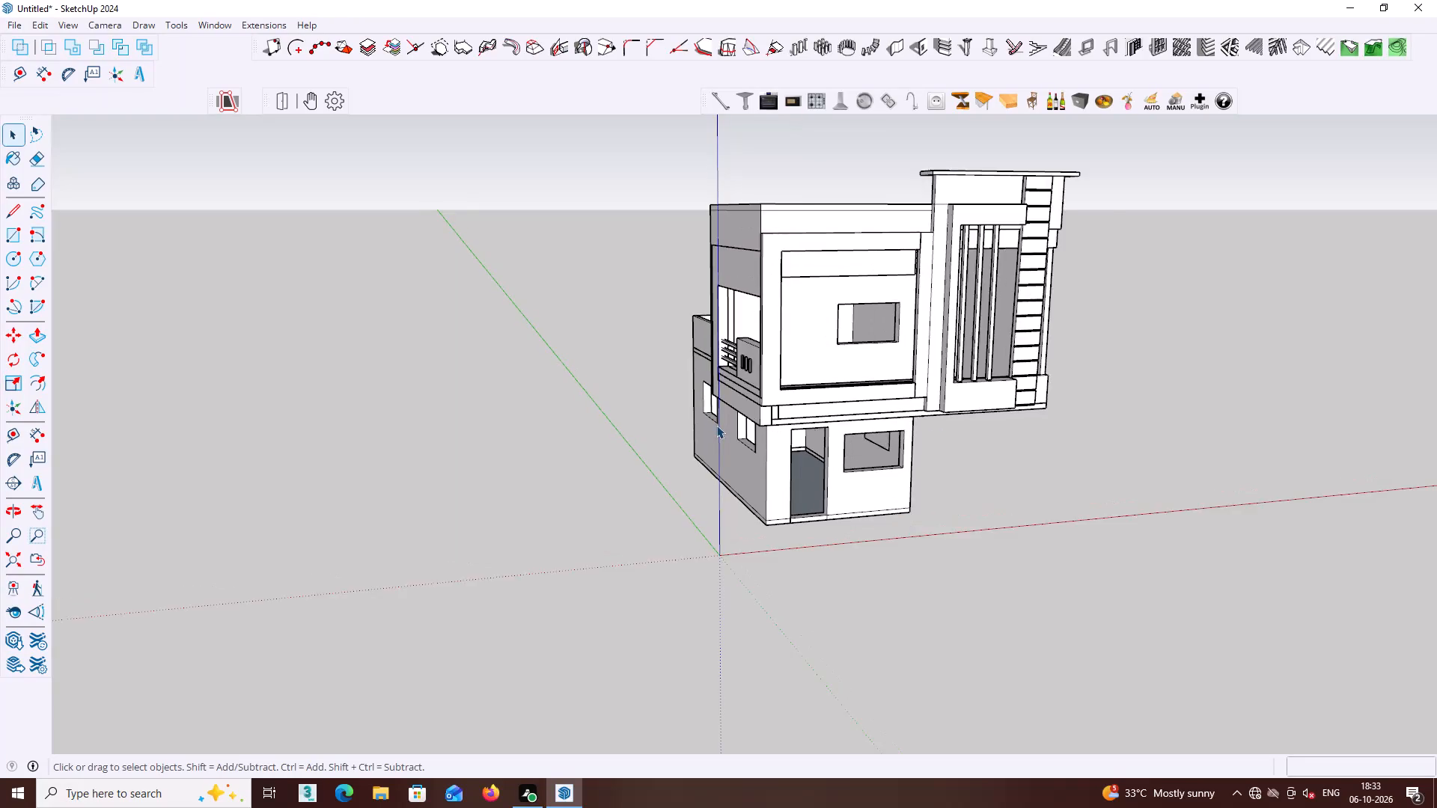
pyautogui.moveTo(739, 431); pyautogui.dragTo(838, 451, button='middle')
pyautogui.moveTo(707, 371); pyautogui.dragTo(749, 372, button='middle')
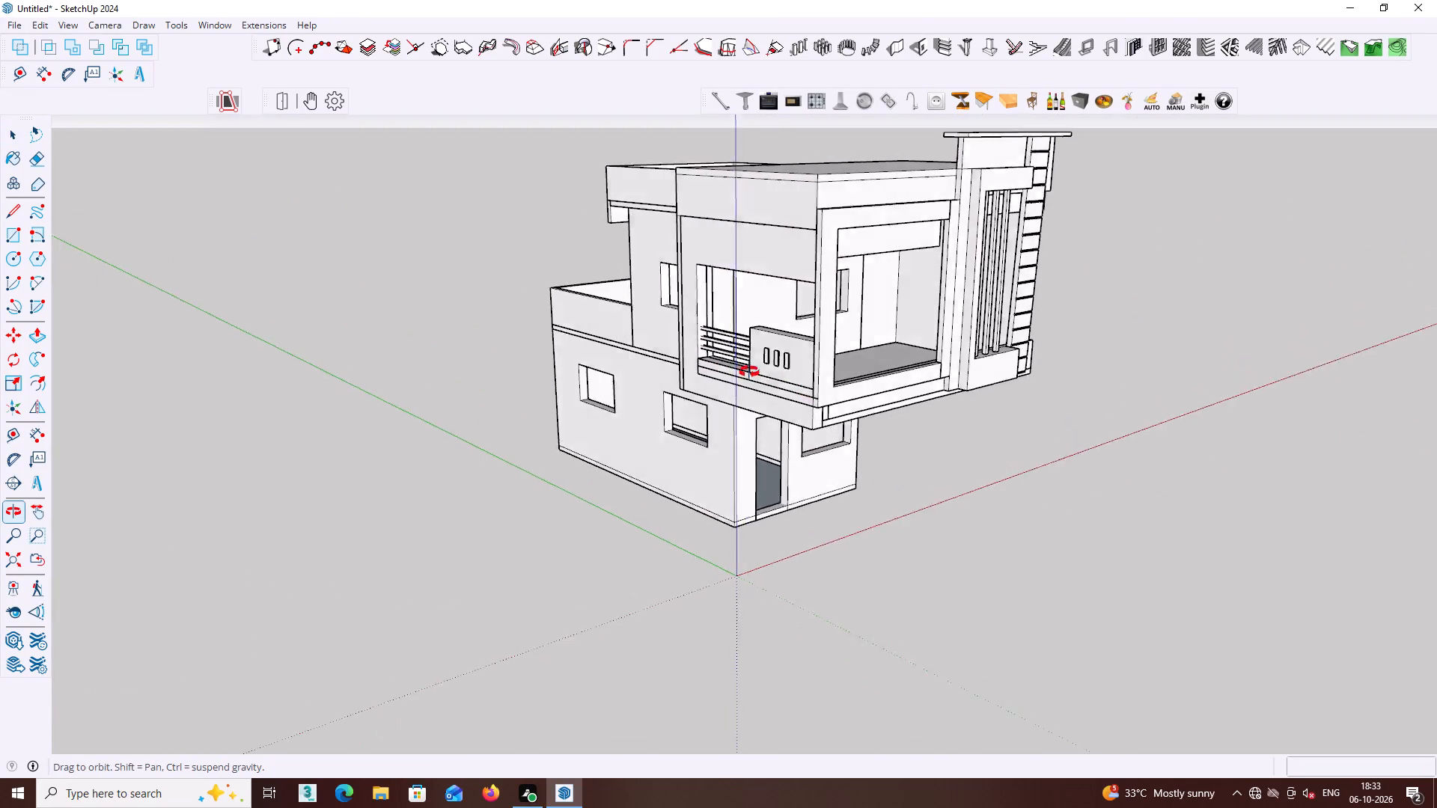
pyautogui.moveTo(749, 372); pyautogui.dragTo(723, 362, button='middle')
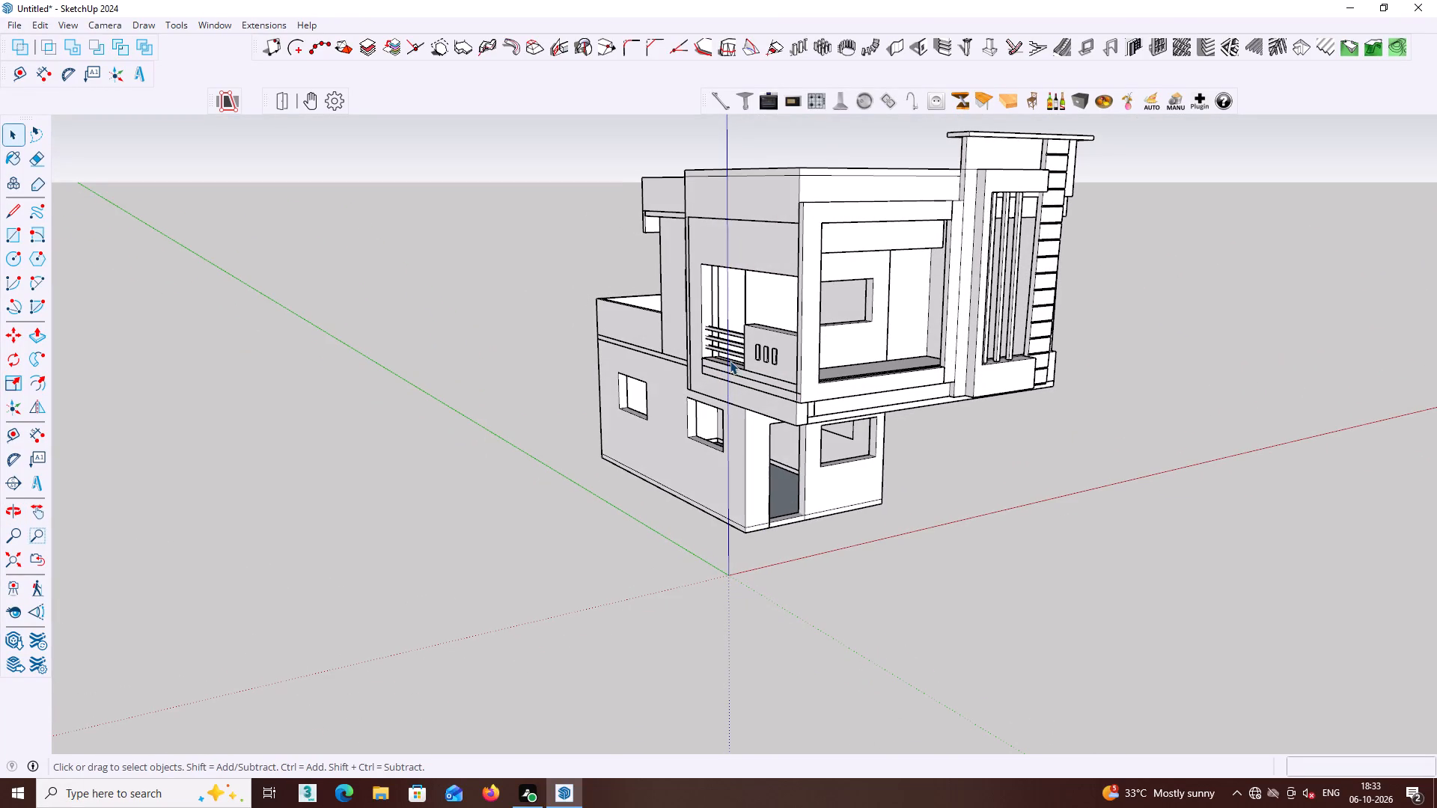
pyautogui.moveTo(809, 426); pyautogui.dragTo(790, 411, button='middle')
pyautogui.moveTo(748, 494); pyautogui.dragTo(774, 538, button='middle')
pyautogui.moveTo(757, 536); pyautogui.dragTo(756, 554, button='middle')
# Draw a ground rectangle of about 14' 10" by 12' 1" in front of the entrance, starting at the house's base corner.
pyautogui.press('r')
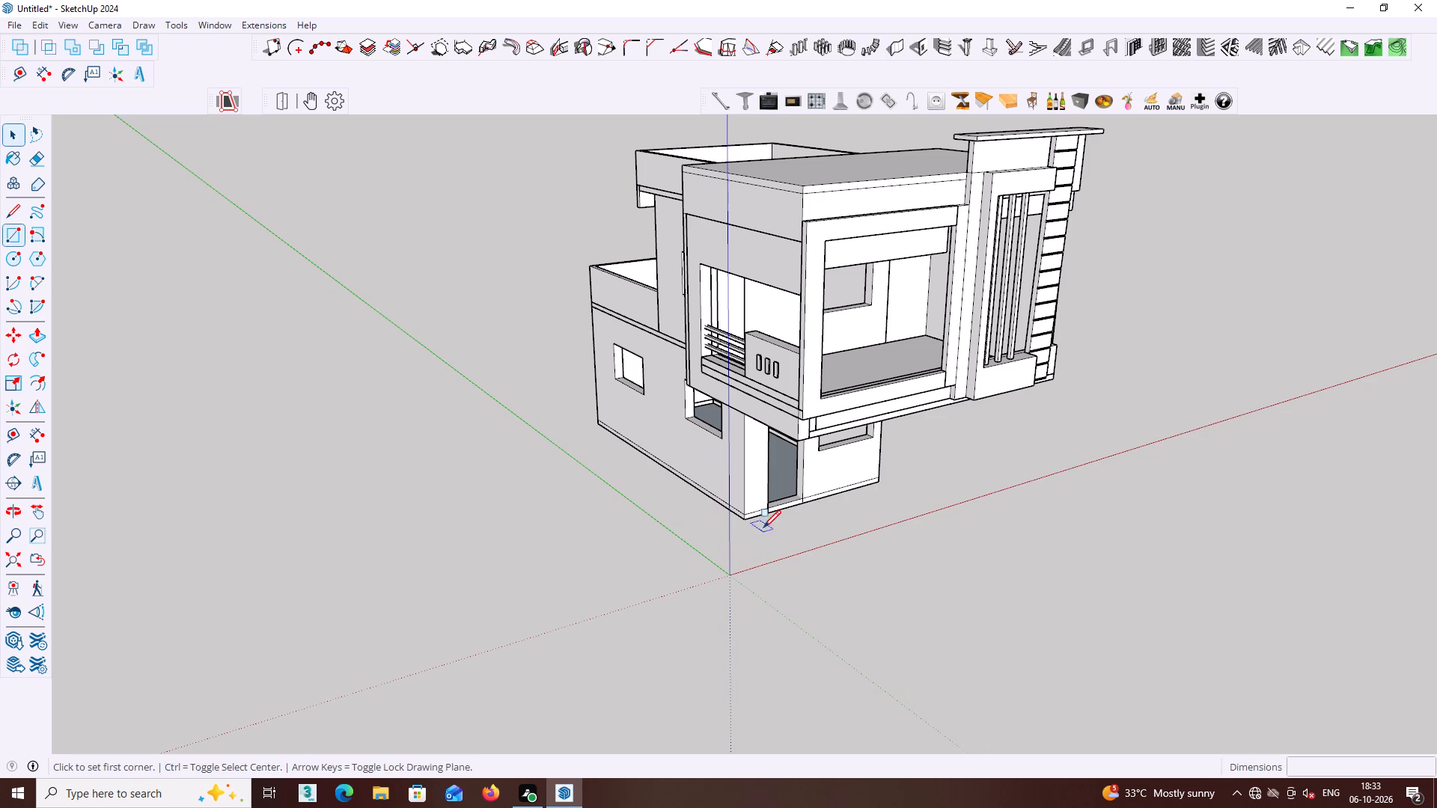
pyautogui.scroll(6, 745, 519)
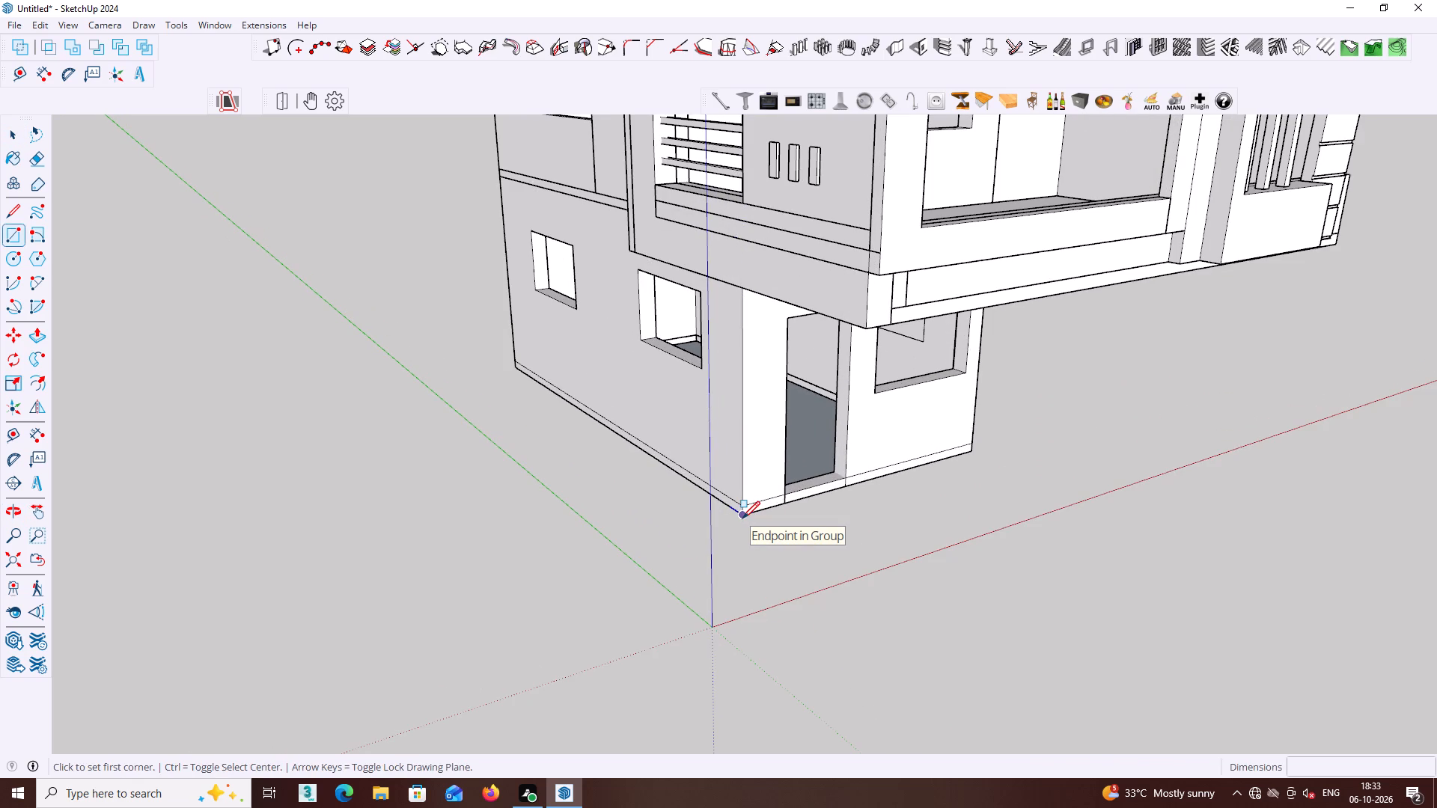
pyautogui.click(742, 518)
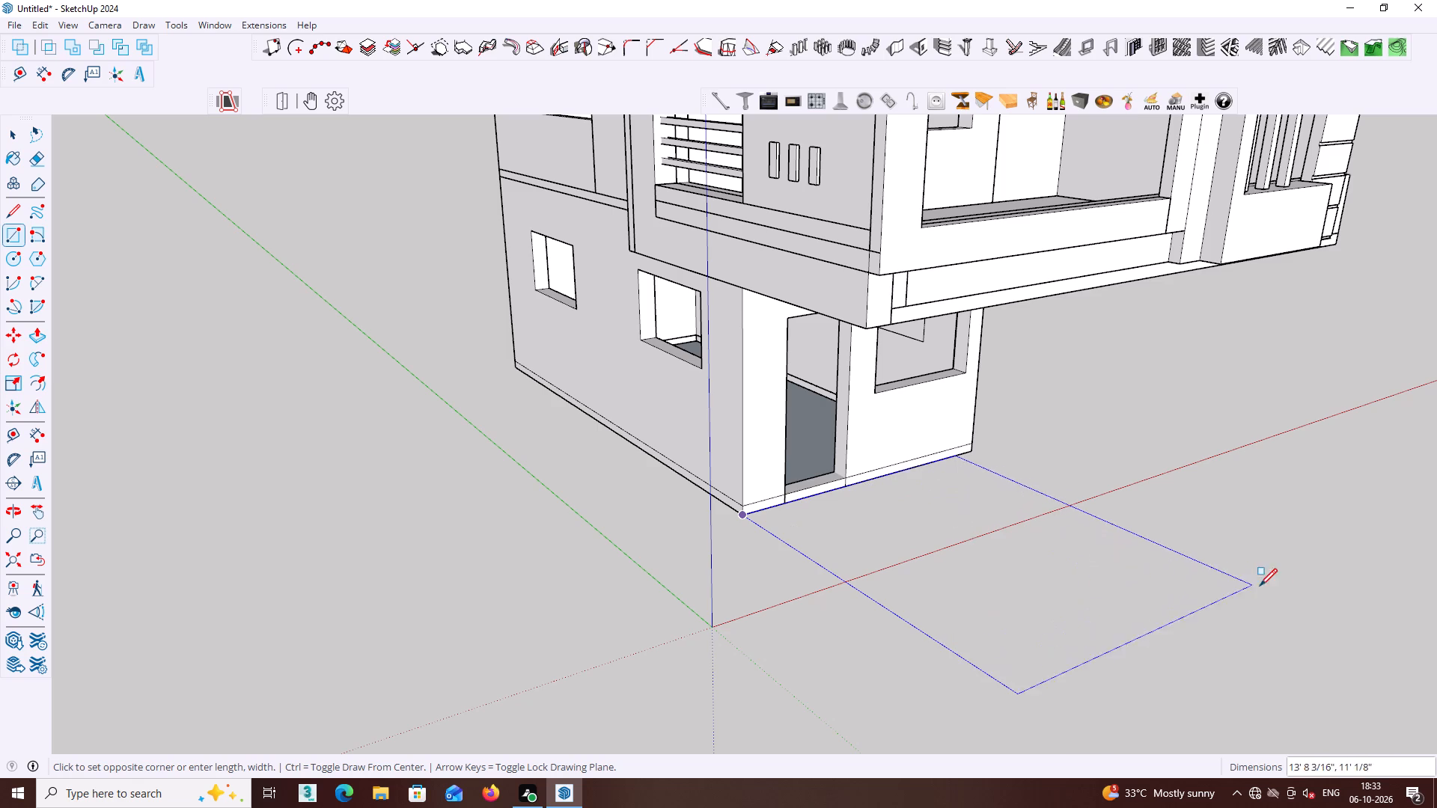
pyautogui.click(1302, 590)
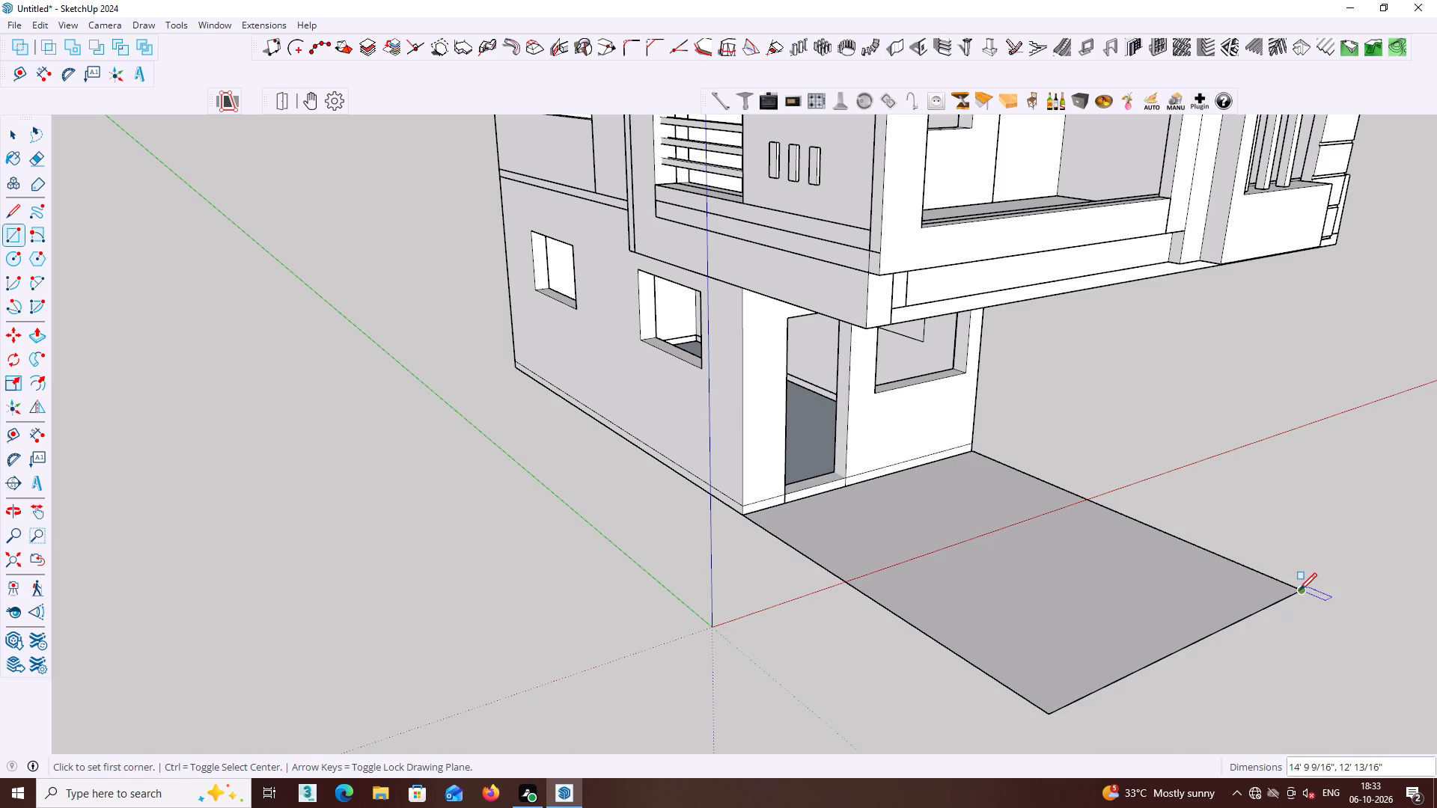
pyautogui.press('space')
# Inside the house's base slab group, Push/Pull the front face out about 10' 8" as an entrance platform, and close the group.
pyautogui.moveTo(1087, 563); pyautogui.dragTo(1094, 529, button='middle')
pyautogui.scroll(1, 776, 501)
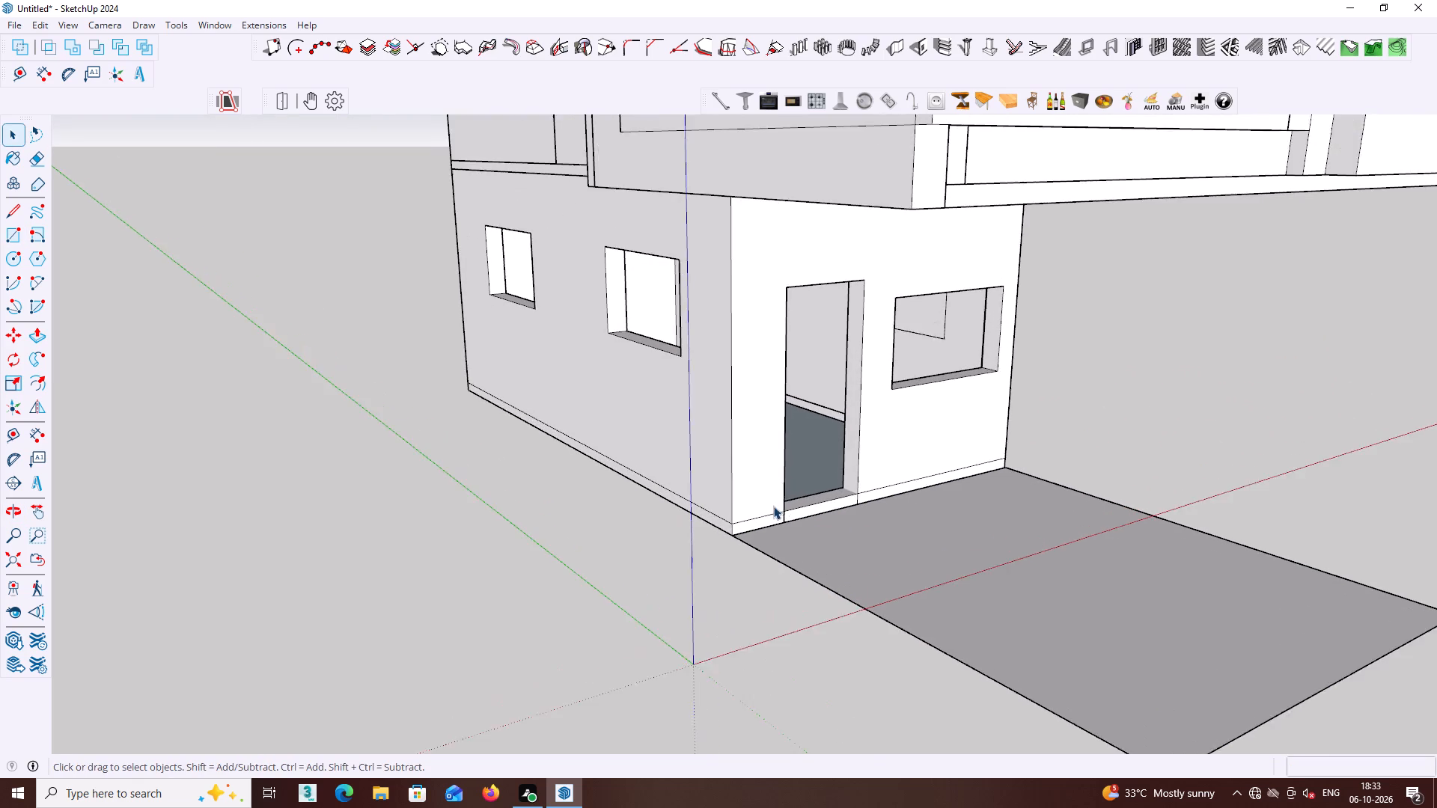
pyautogui.scroll(4, 773, 506)
pyautogui.click(765, 521)
pyautogui.doubleClick(766, 524)
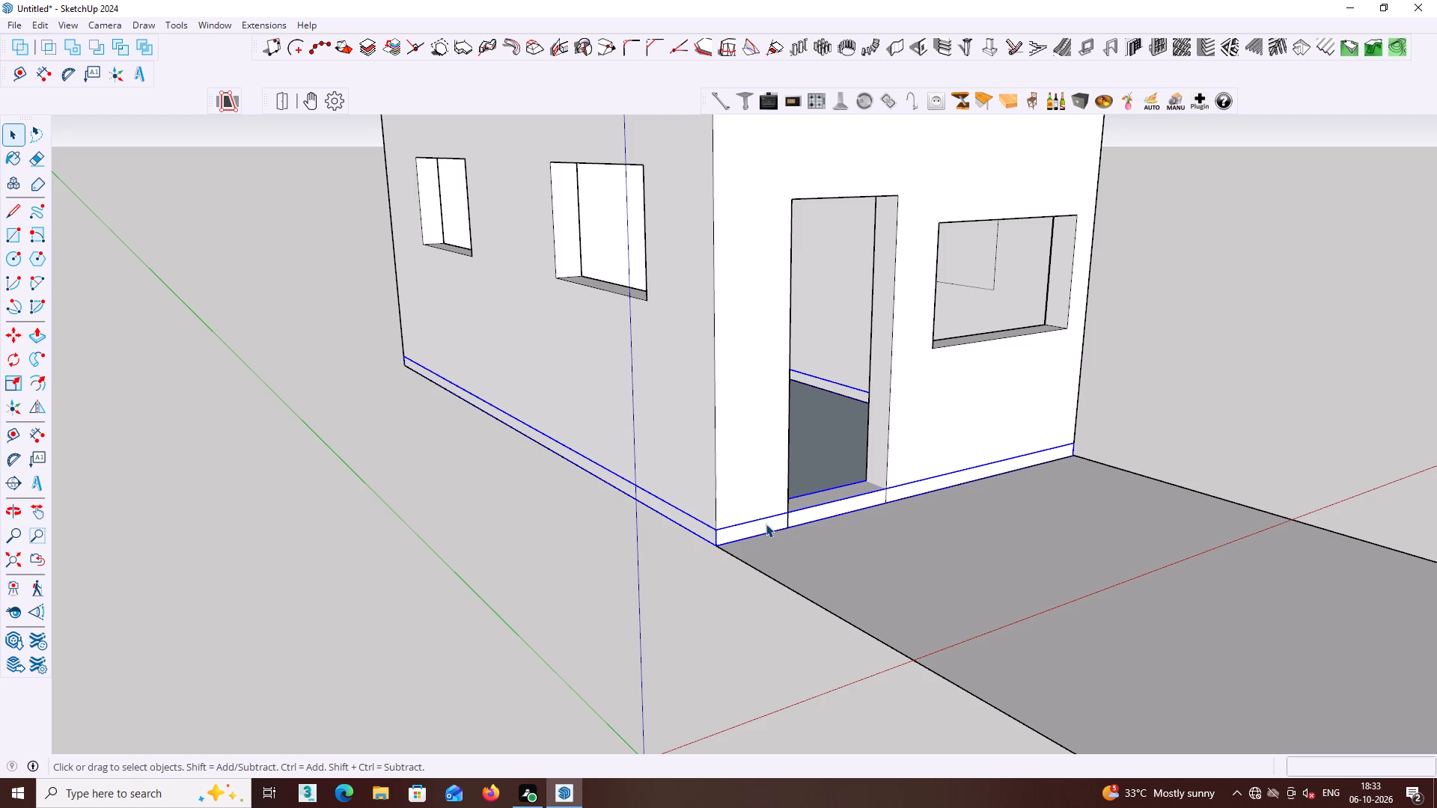
pyautogui.click(764, 525)
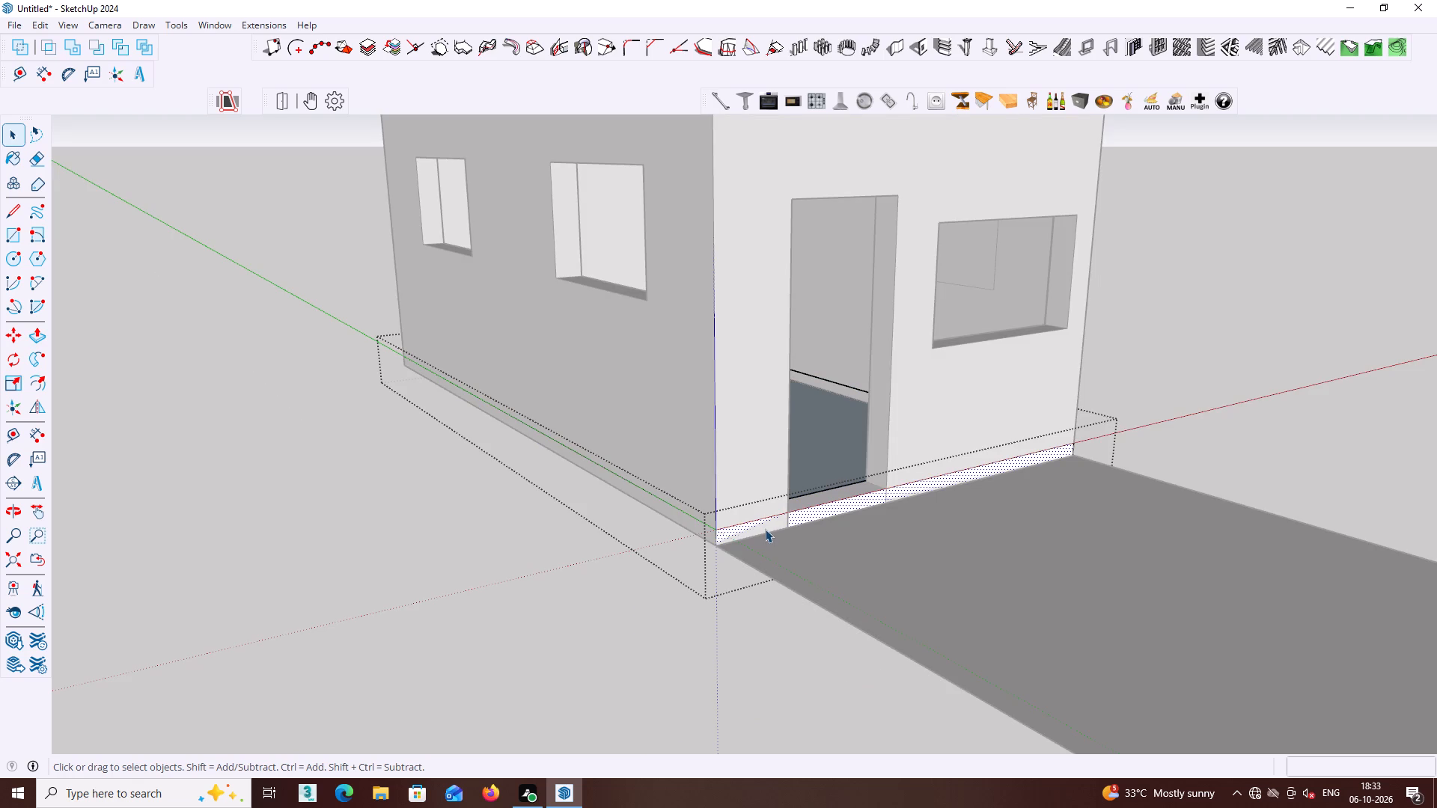
pyautogui.press('p')
pyautogui.click(765, 529)
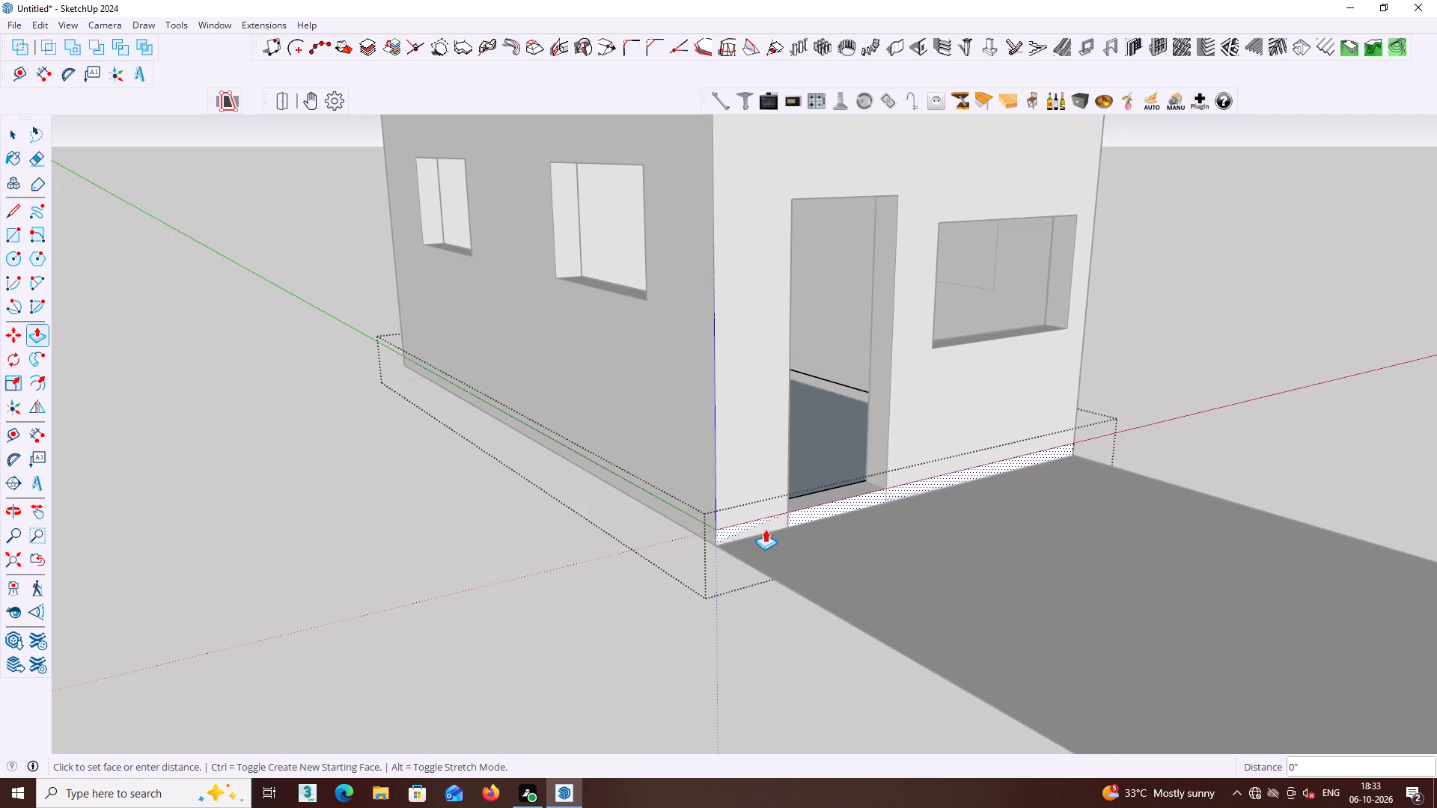
pyautogui.scroll(-2, 983, 668)
pyautogui.keyDown('shift'); pyautogui.moveTo(1012, 670); pyautogui.dragTo(821, 438, button='middle'); pyautogui.keyUp('shift')
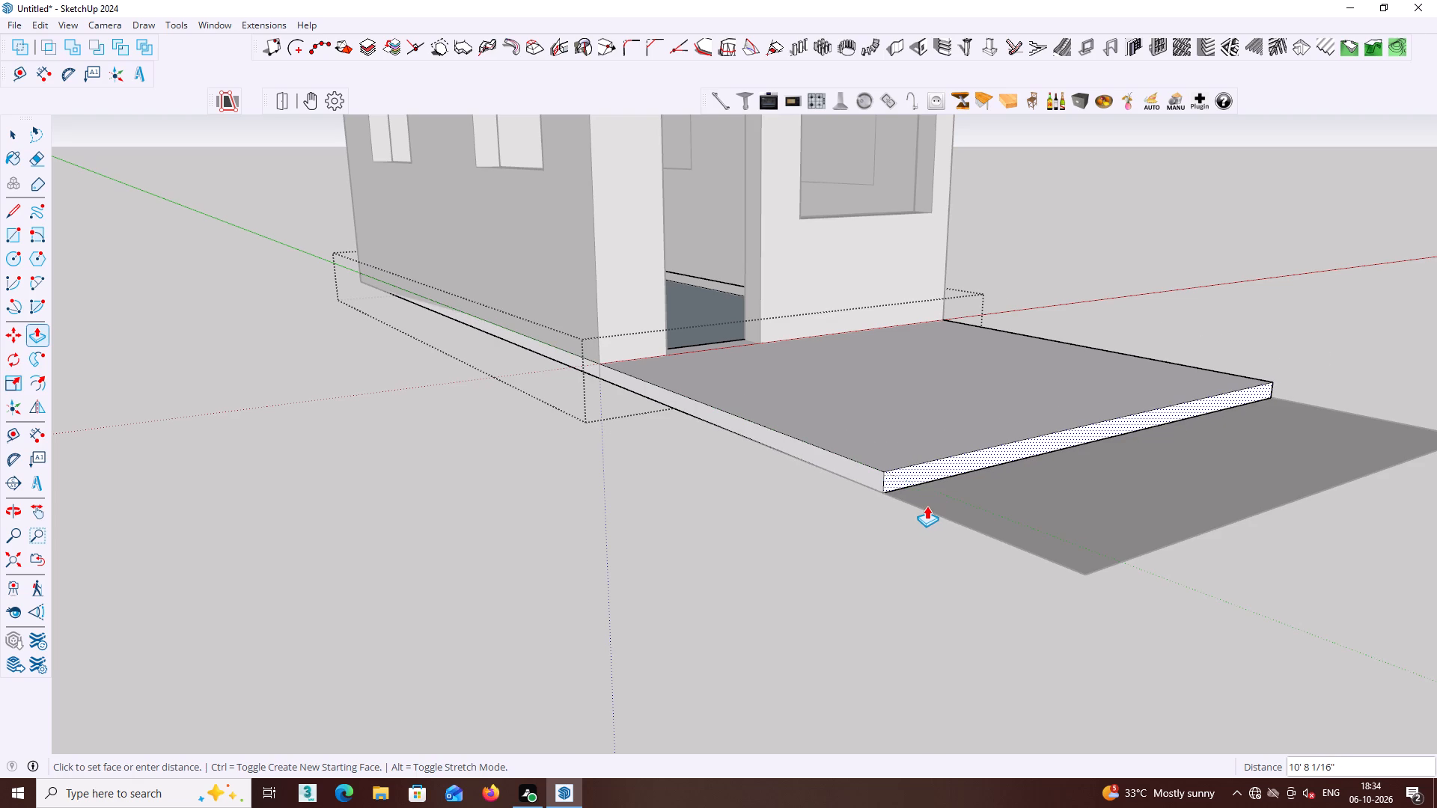
pyautogui.click(927, 506)
pyautogui.press('space')
pyautogui.click(978, 564)
# Delete the leftover ground rectangle in front of the entrance platform, including its face and remaining edges.
pyautogui.moveTo(975, 568); pyautogui.dragTo(964, 630, button='middle')
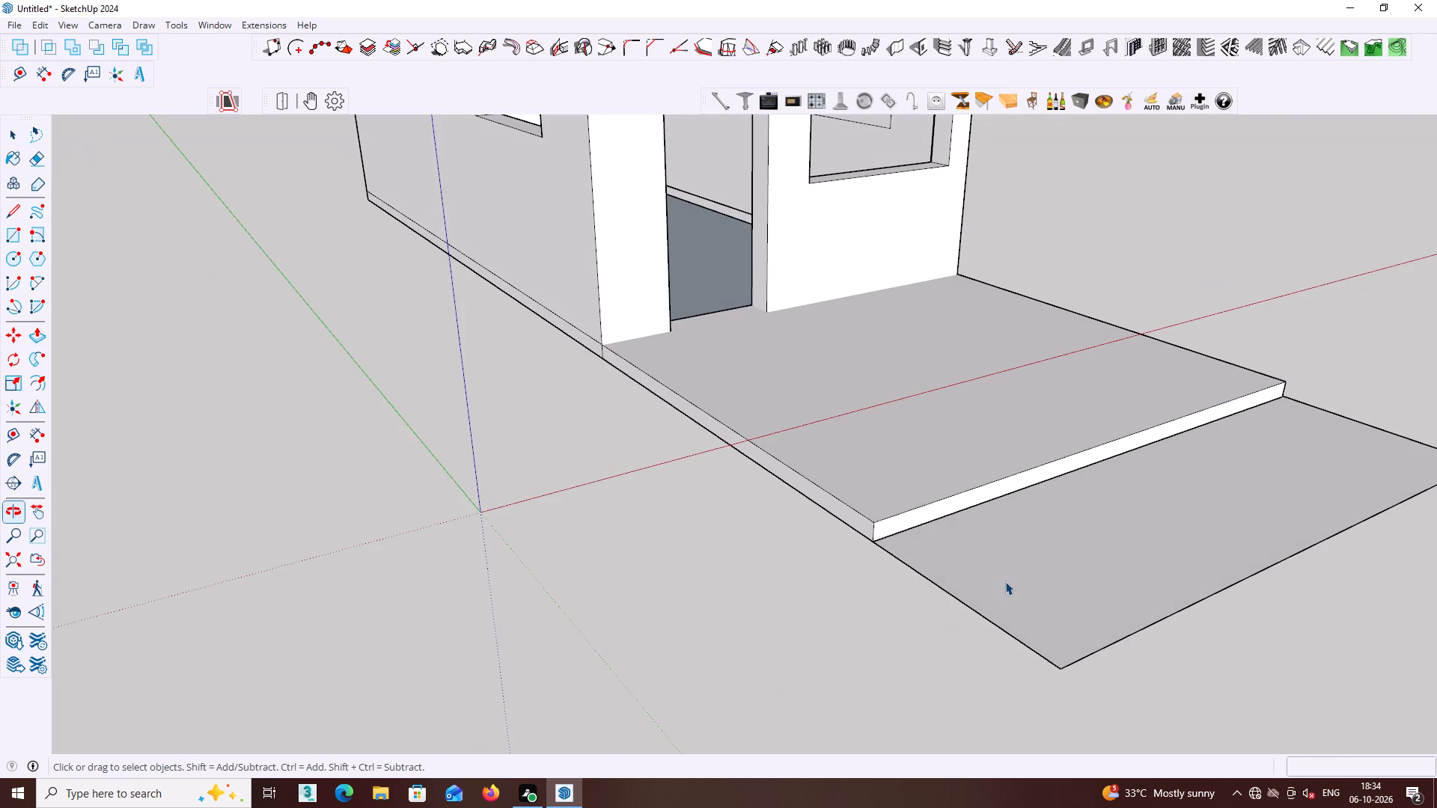
pyautogui.click(1005, 581)
pyautogui.press('Delete')
pyautogui.click(1016, 594)
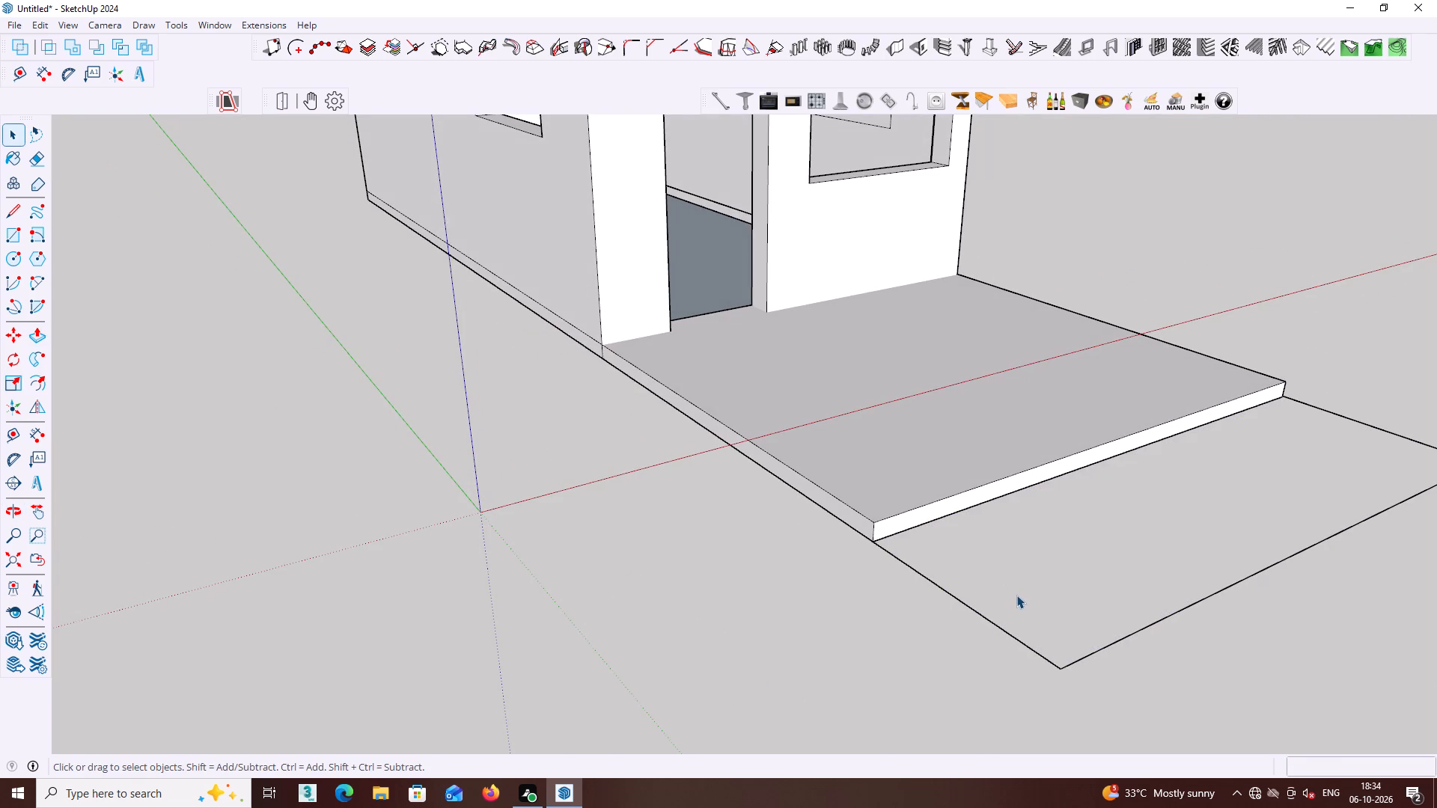
pyautogui.click(1011, 631)
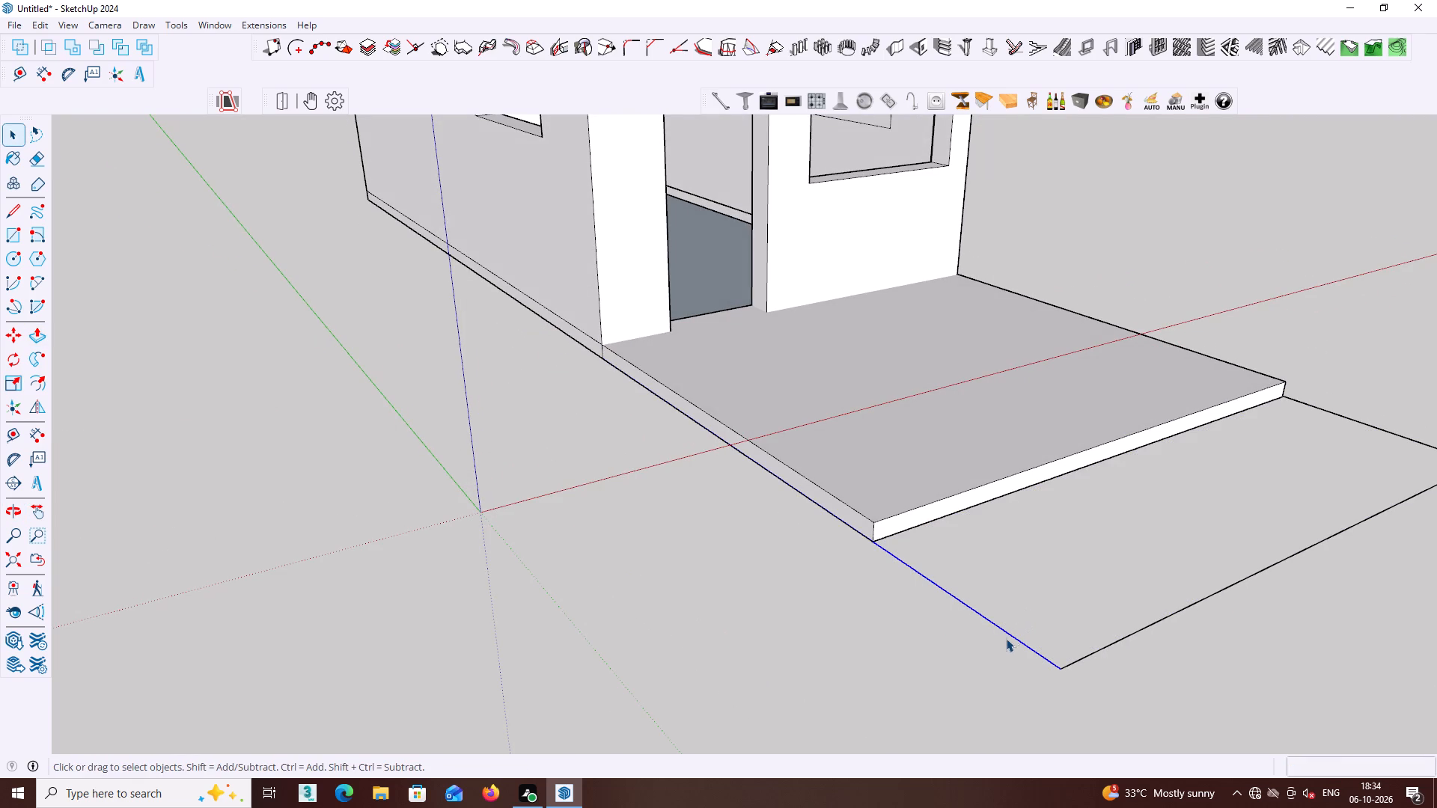
pyautogui.press('Delete')
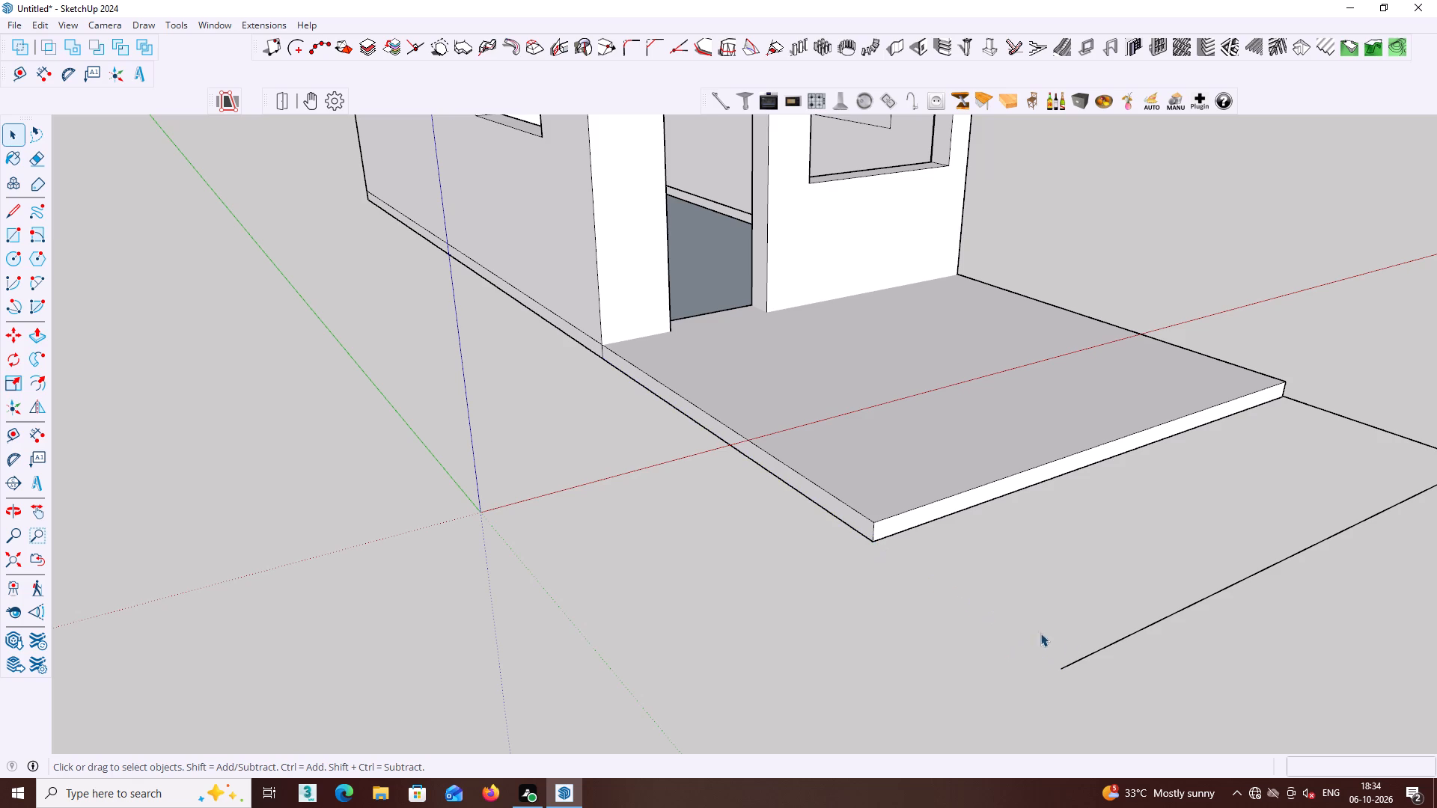
pyautogui.click(1086, 650)
pyautogui.click(1087, 652)
pyautogui.press('Delete')
pyautogui.scroll(-3, 1099, 639)
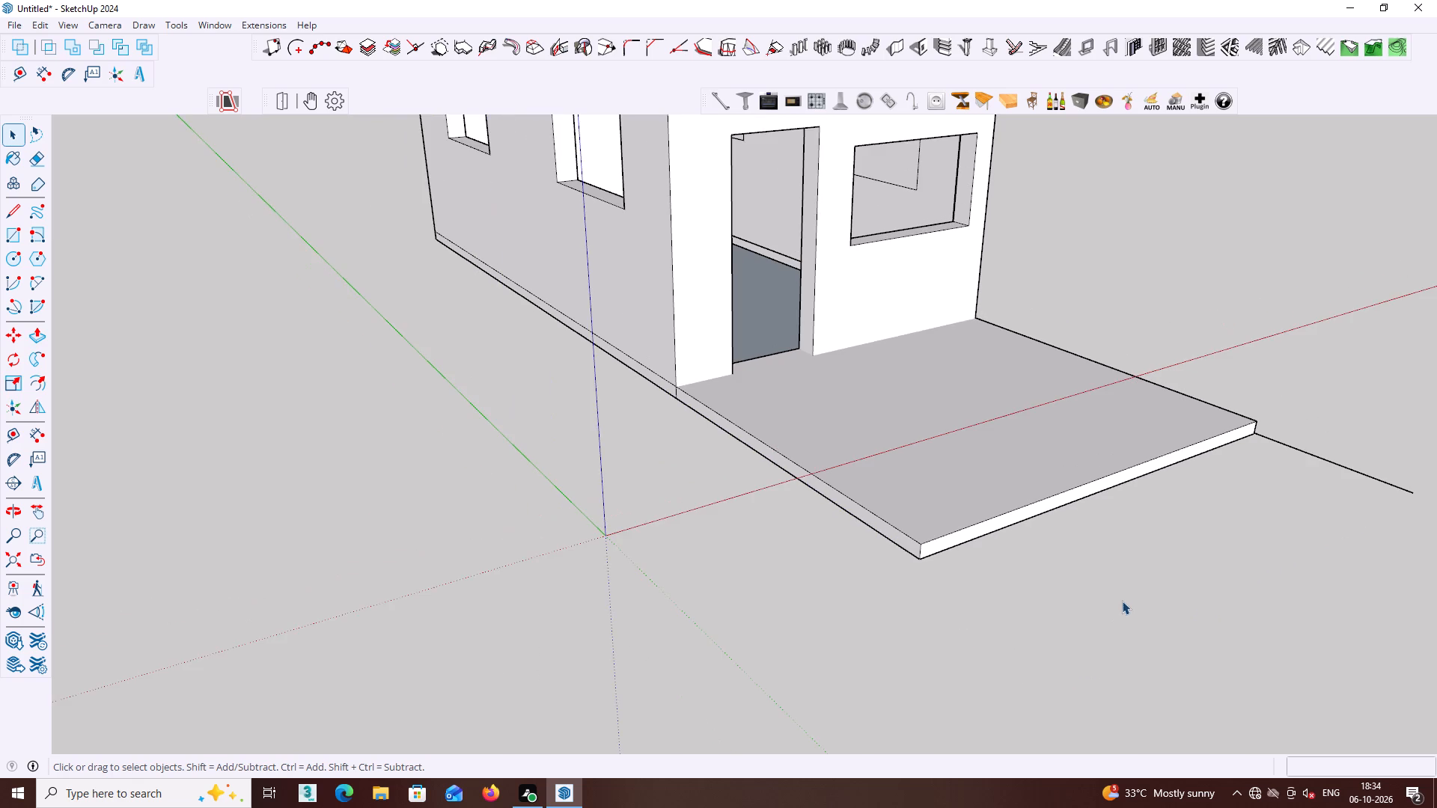
pyautogui.keyDown('shift'); pyautogui.moveTo(1122, 602); pyautogui.dragTo(583, 522, button='middle'); pyautogui.keyUp('shift')
pyautogui.click(900, 394)
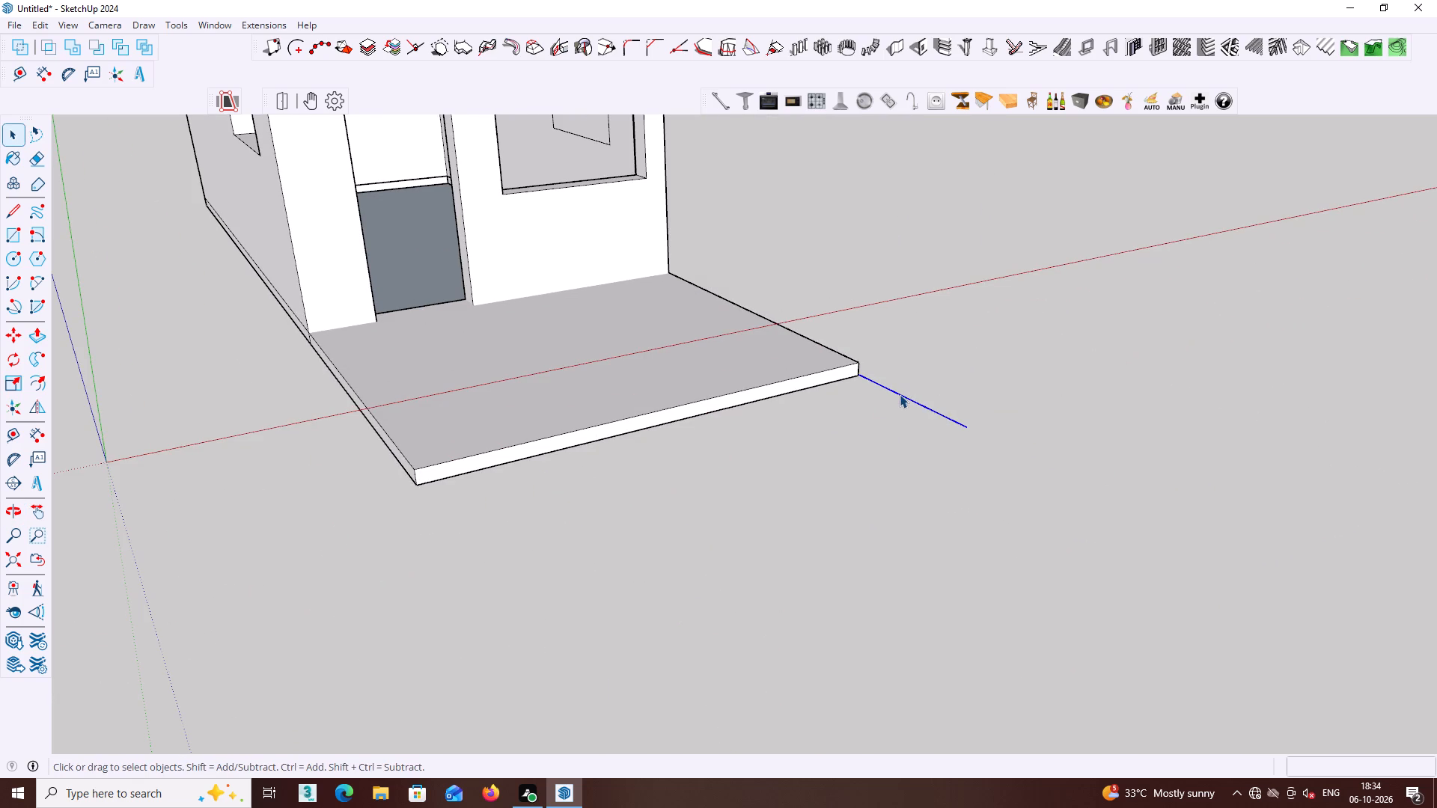
pyautogui.press('Delete')
# Examine the entrance platform and the ground-floor front from several angles.
pyautogui.moveTo(909, 402); pyautogui.dragTo(914, 426, button='middle')
pyautogui.scroll(-6, 909, 402)
pyautogui.moveTo(896, 489); pyautogui.dragTo(909, 480, button='middle')
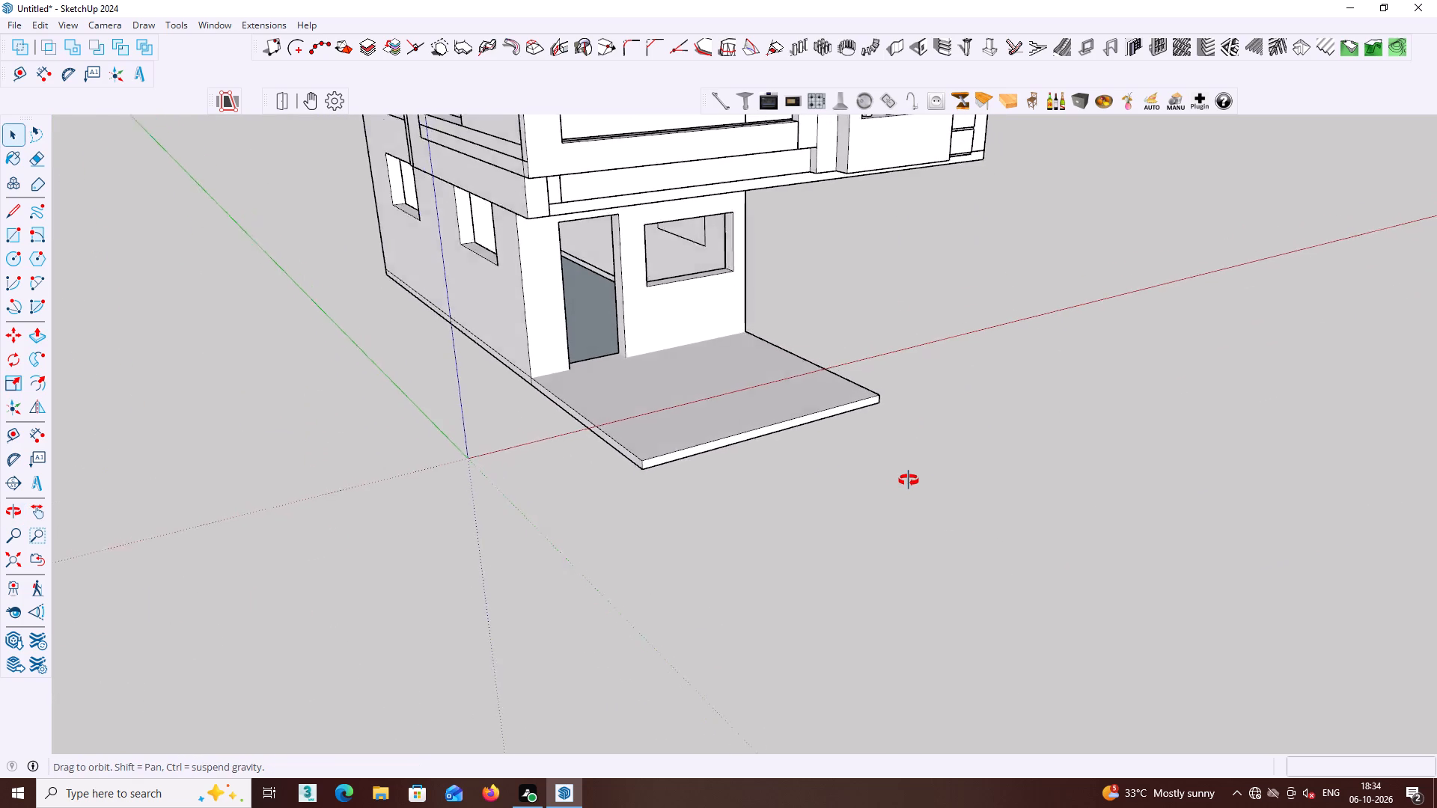
pyautogui.moveTo(909, 480); pyautogui.dragTo(915, 476, button='middle')
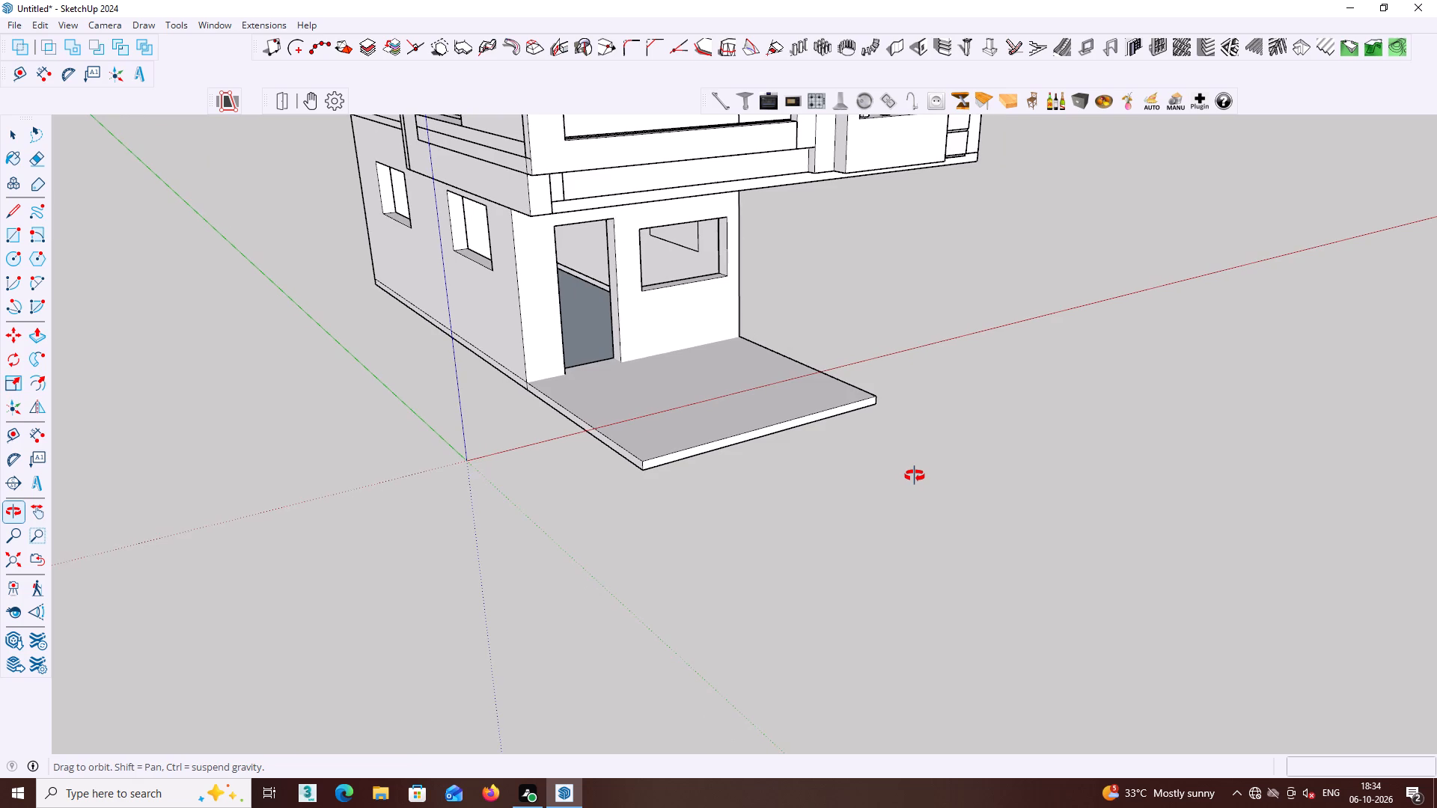
pyautogui.moveTo(915, 476); pyautogui.dragTo(1018, 480, button='middle')
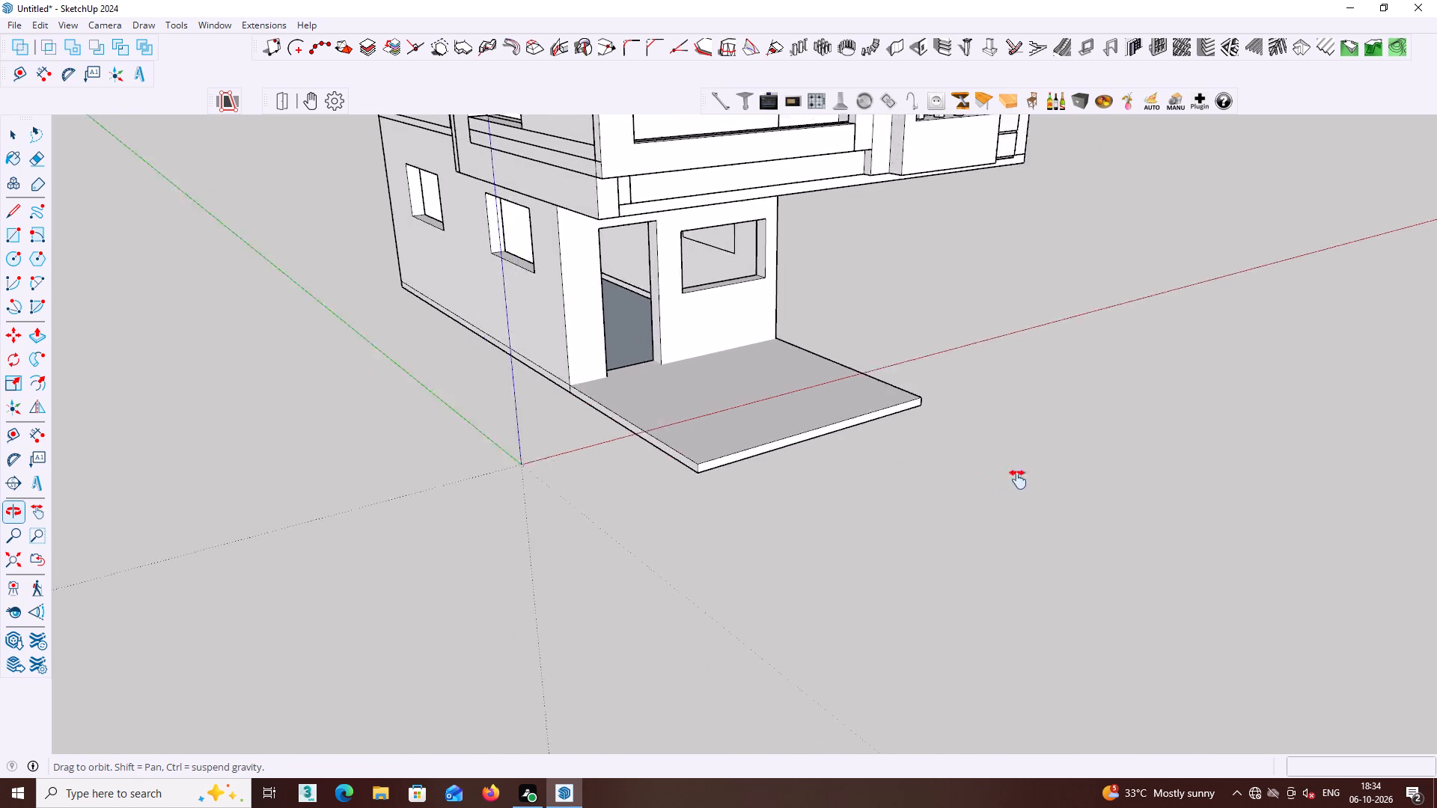
pyautogui.moveTo(1018, 480); pyautogui.dragTo(1159, 493, button='middle')
pyautogui.moveTo(995, 459); pyautogui.dragTo(775, 405, button='middle')
pyautogui.scroll(-1, 1061, 449)
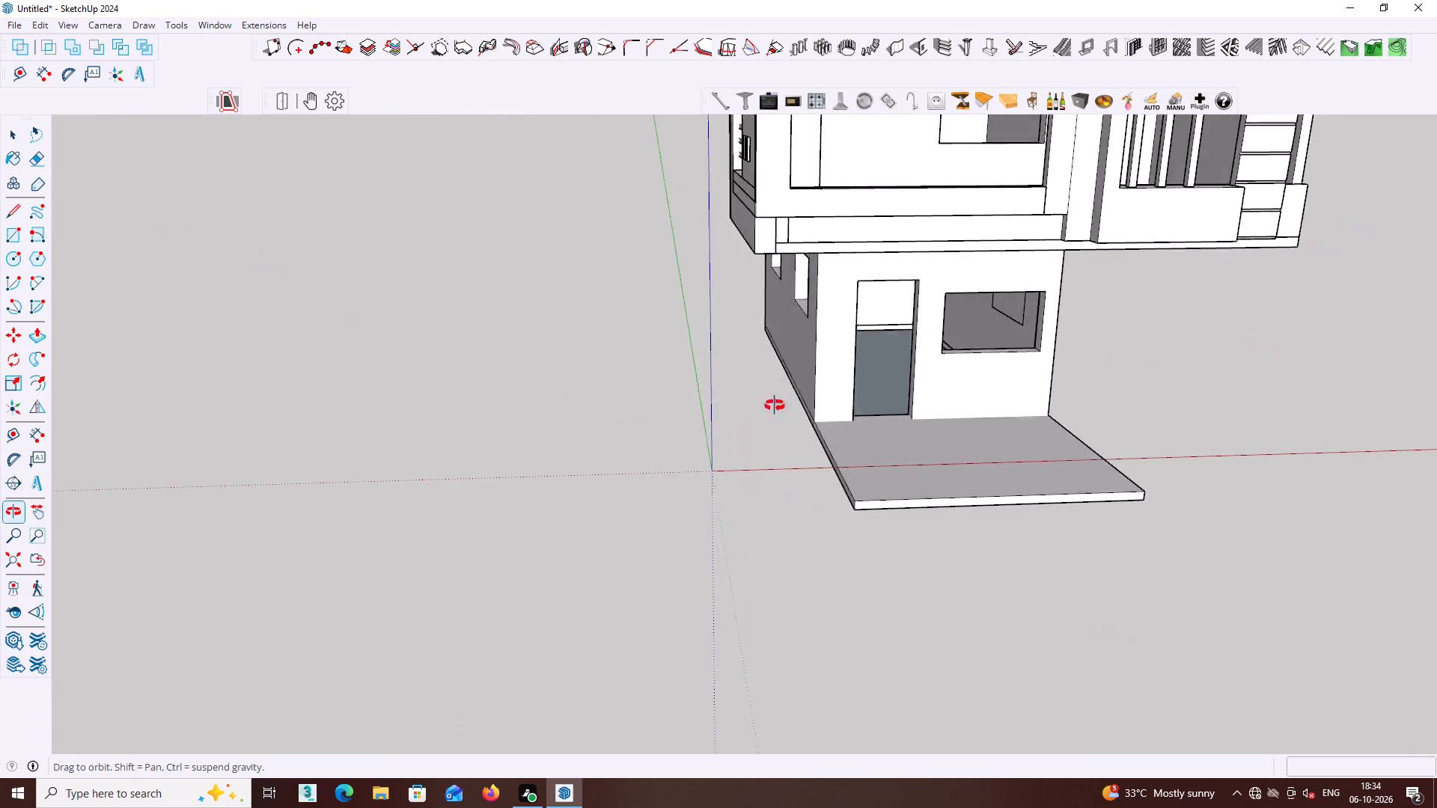
pyautogui.moveTo(775, 405); pyautogui.dragTo(778, 397, button='middle')
pyautogui.scroll(1, 835, 395)
pyautogui.moveTo(829, 441); pyautogui.dragTo(832, 474, button='middle')
pyautogui.scroll(3, 821, 462)
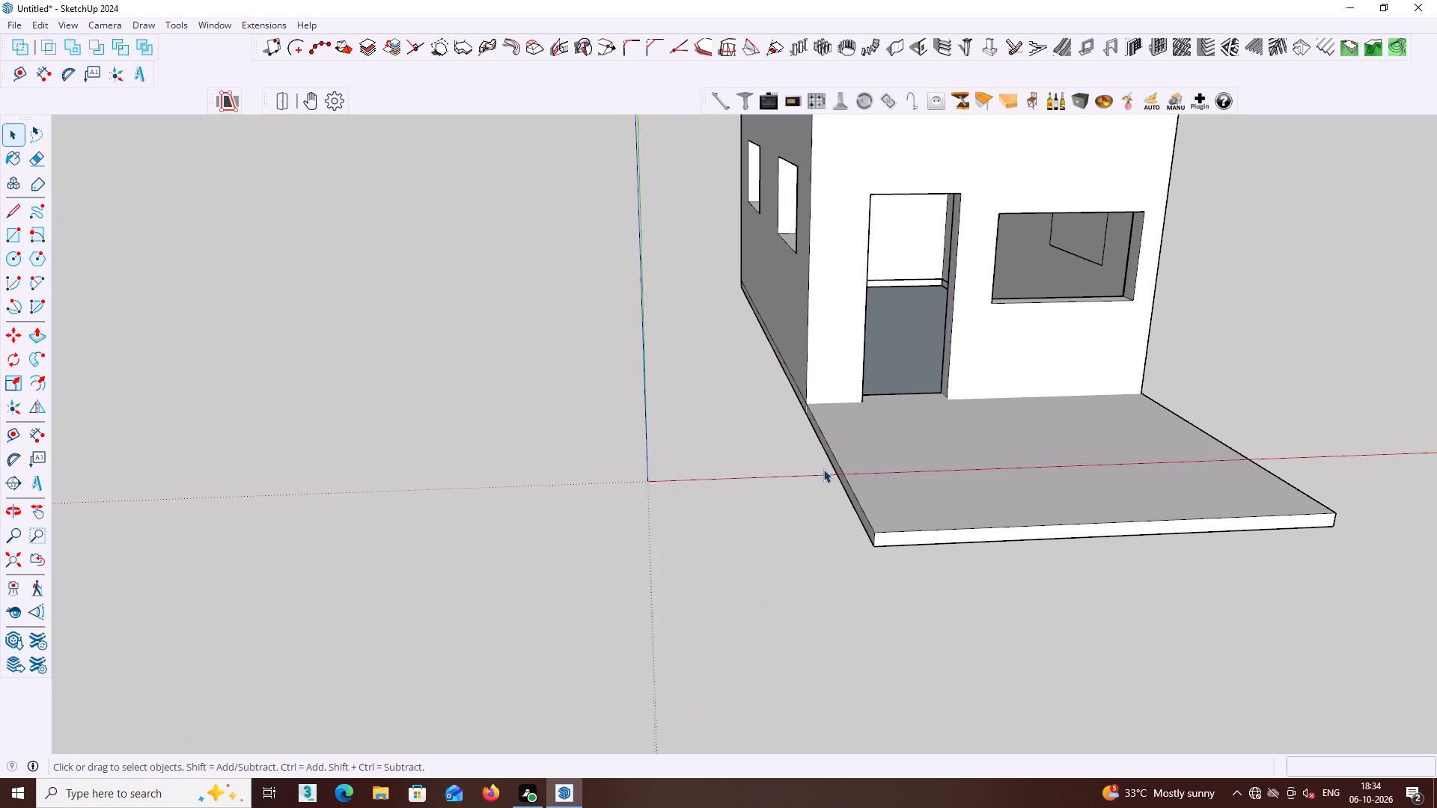
pyautogui.moveTo(823, 472); pyautogui.dragTo(823, 495, button='middle')
pyautogui.scroll(-1, 823, 484)
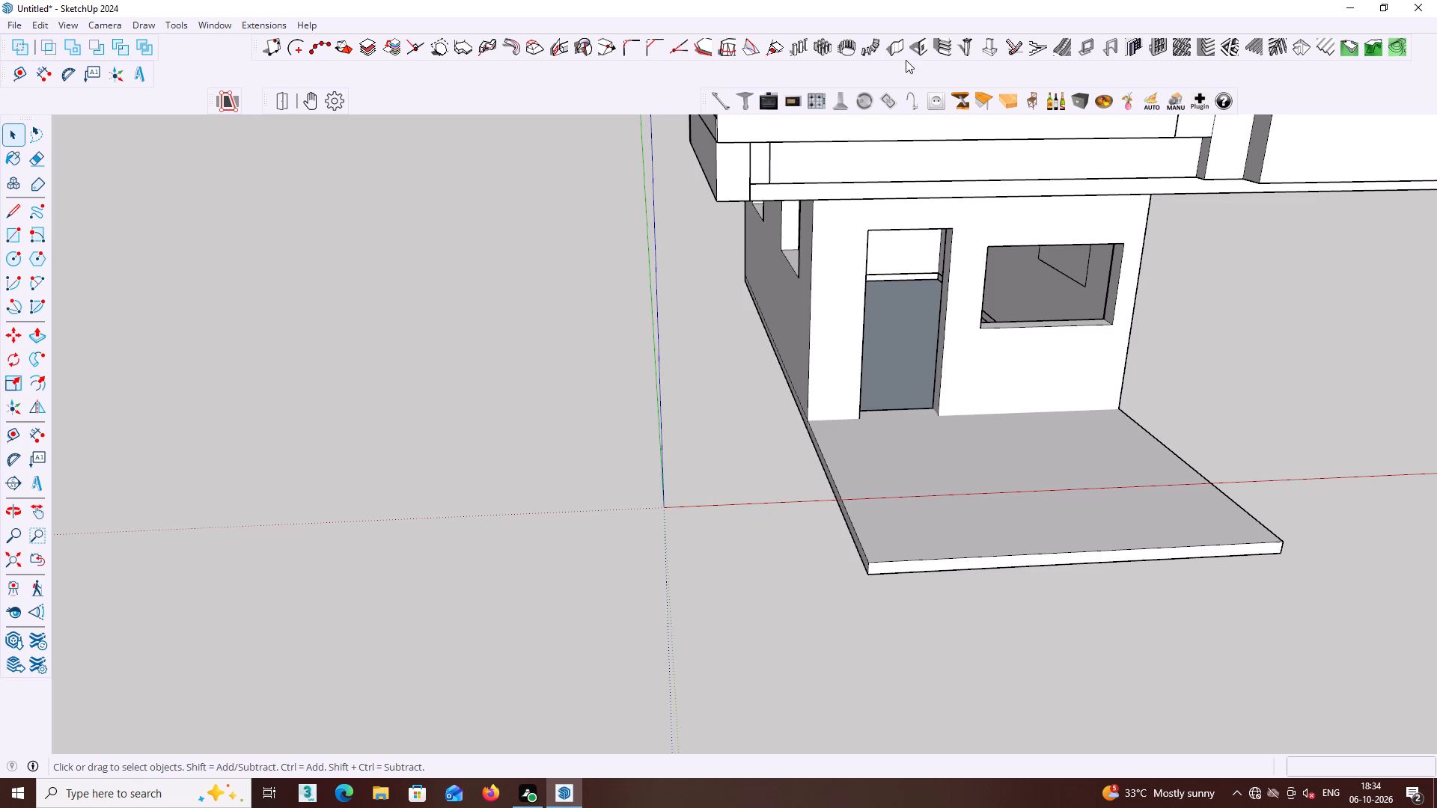
# Create a right-aligned grouped vertical wall, 4 1/2" thick and 3' high, along the platform's side edge nearest the door, about 10' 6" long.
pyautogui.click(900, 48)
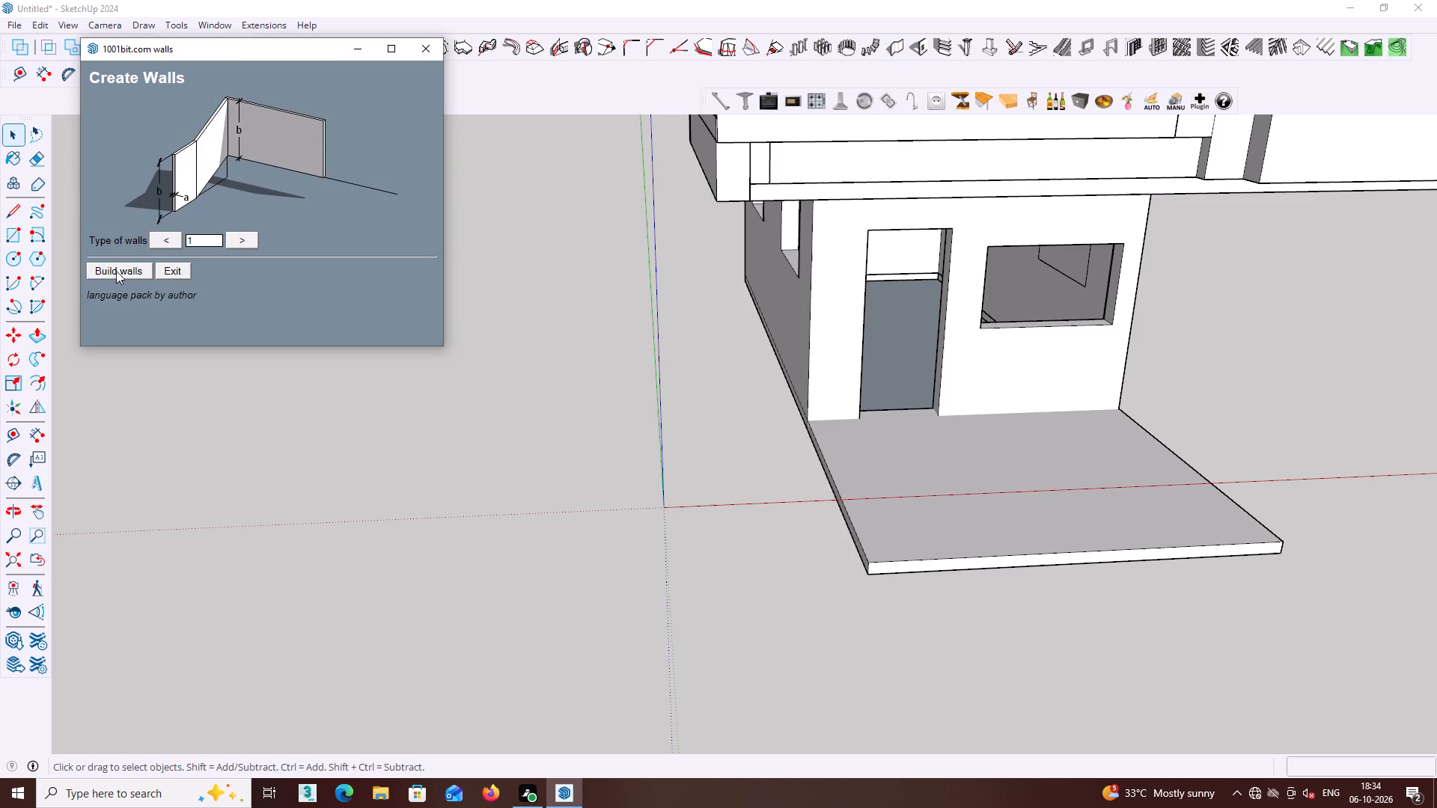
pyautogui.click(116, 272)
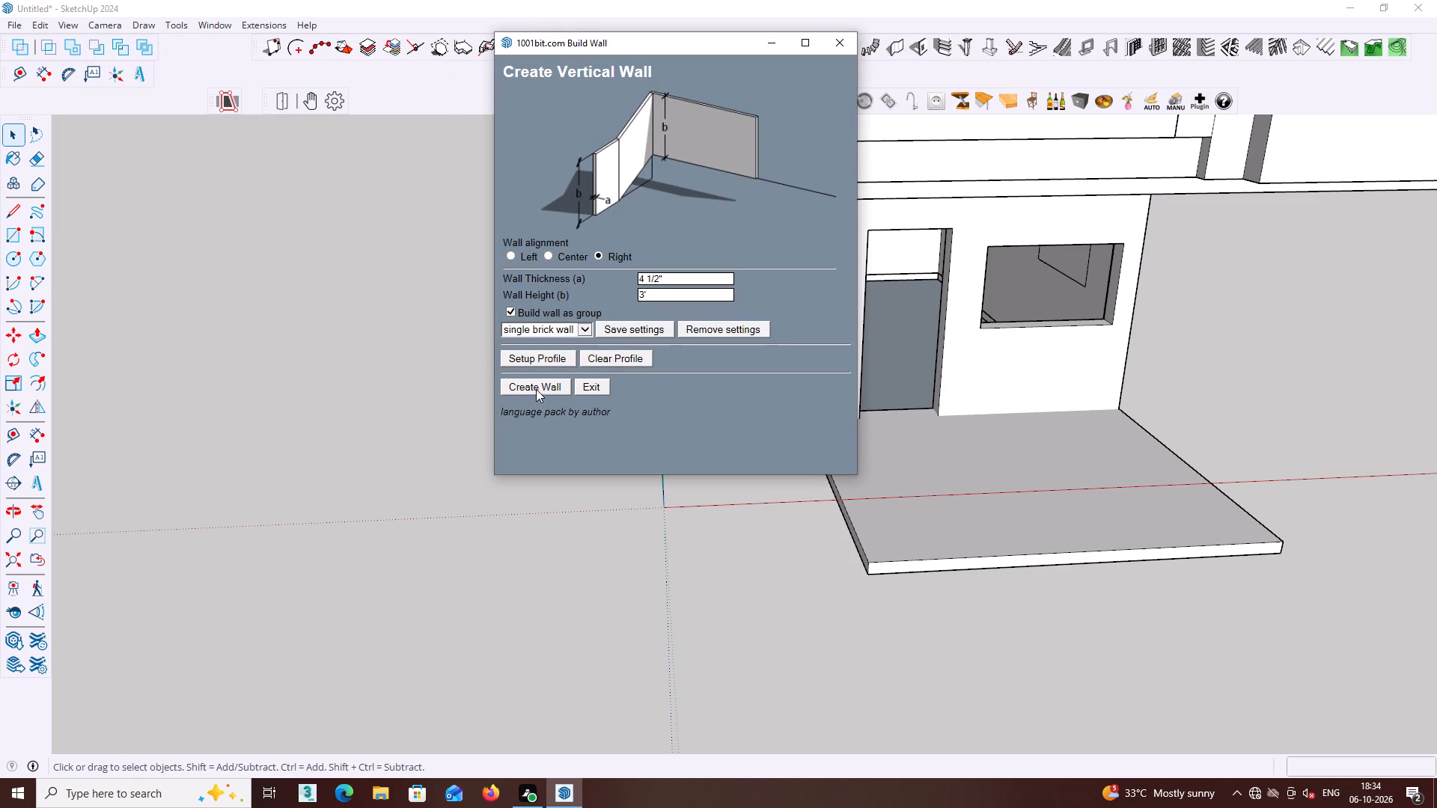
pyautogui.click(537, 386)
pyautogui.click(810, 421)
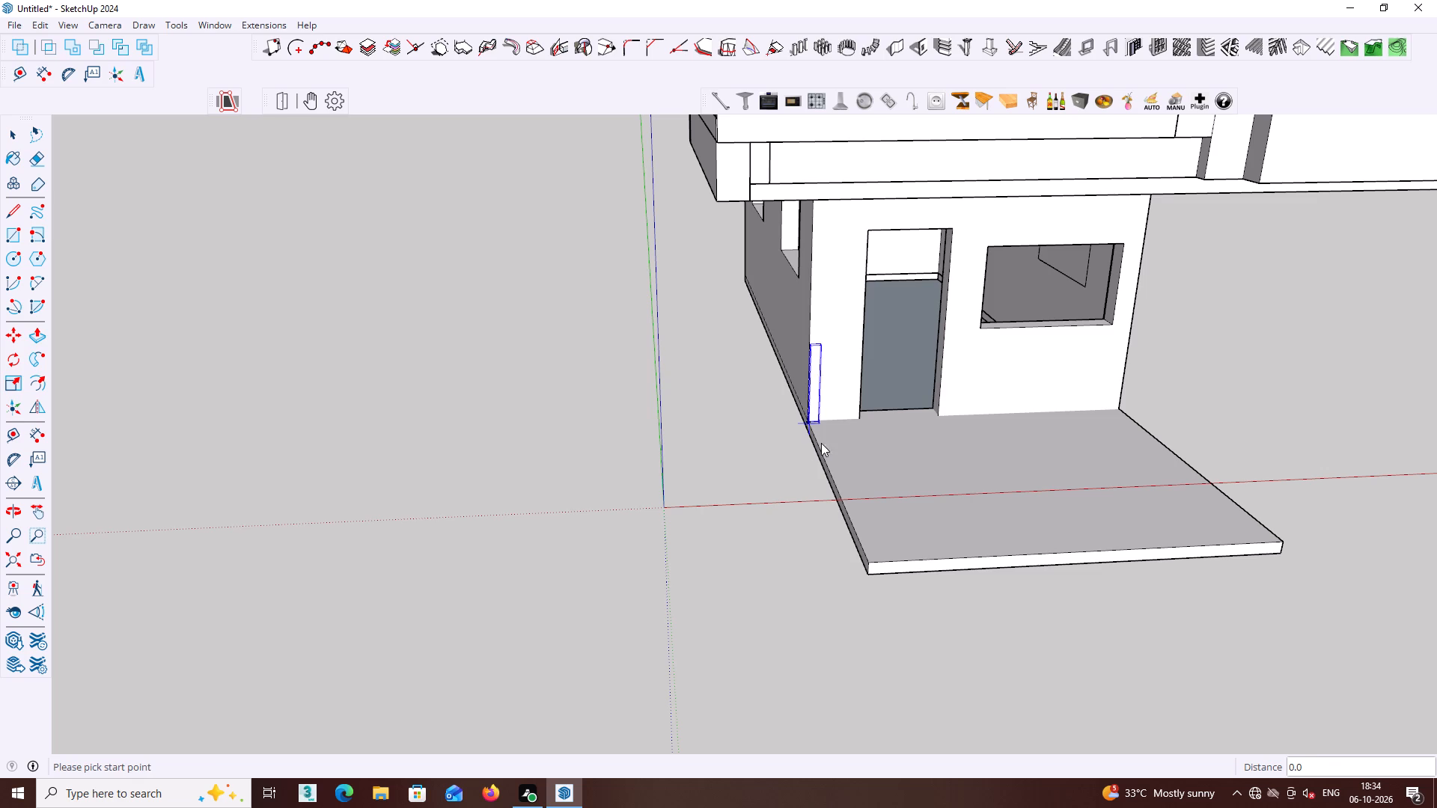
pyautogui.click(867, 560)
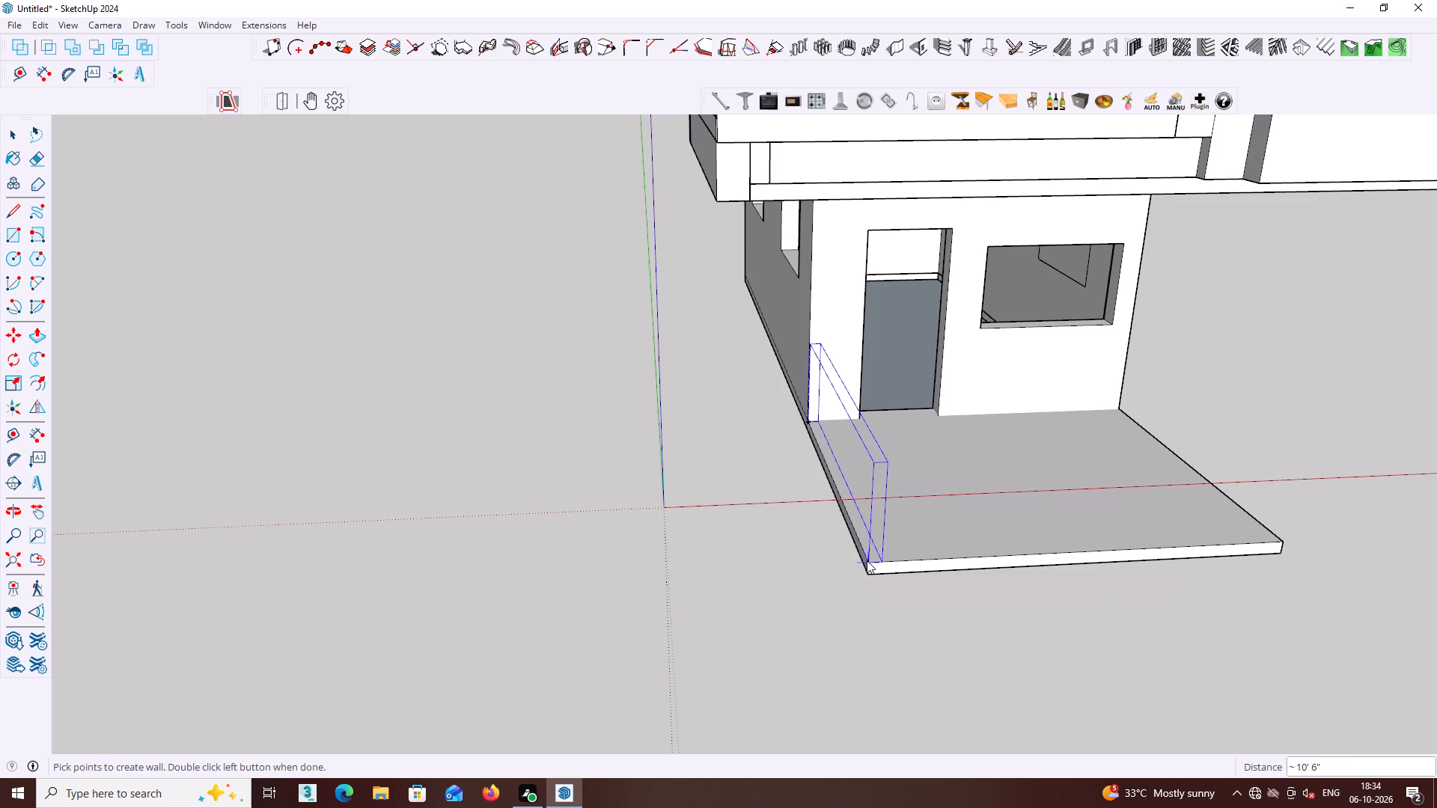
pyautogui.tripleClick(867, 560)
pyautogui.press('space')
pyautogui.click(817, 586)
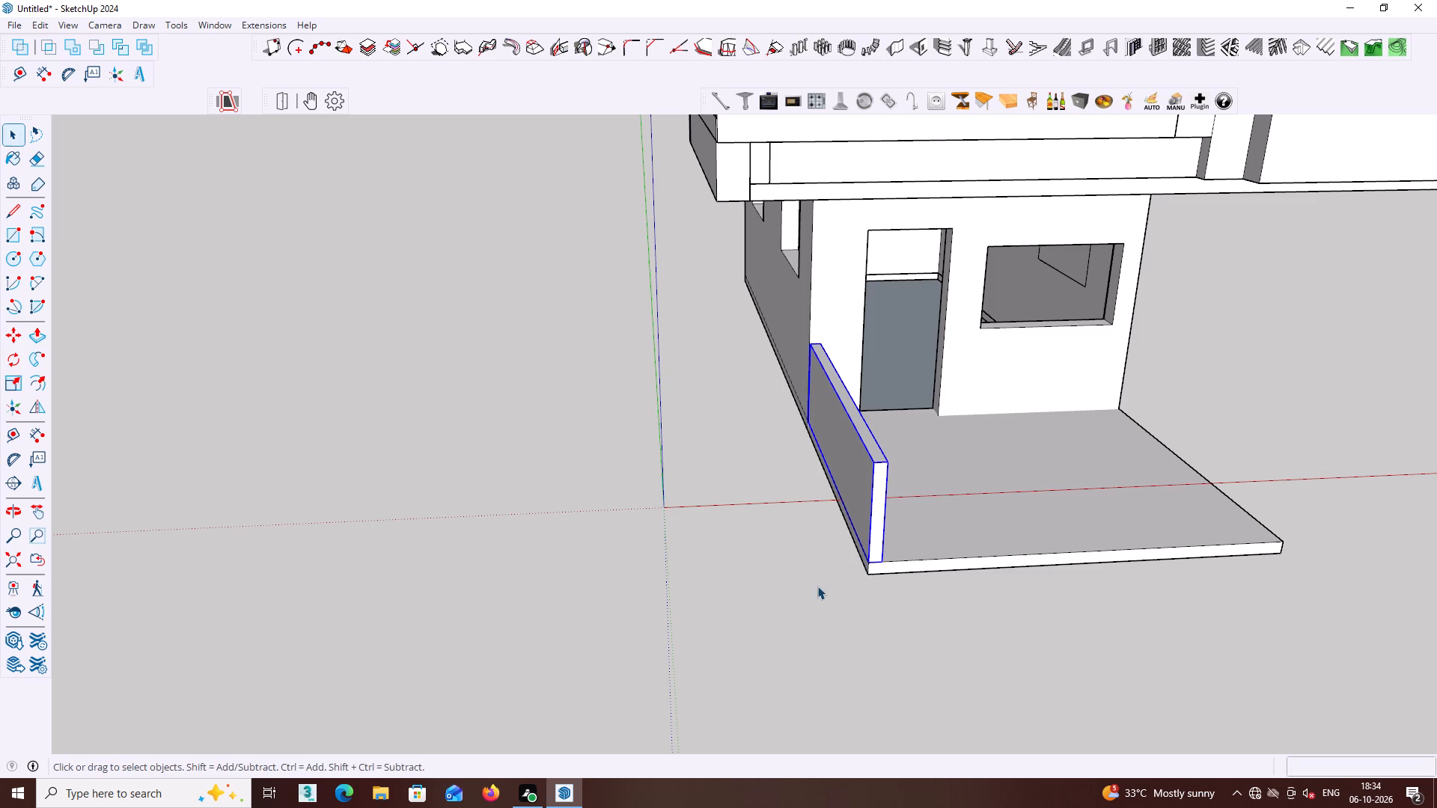
# Inside the new platform wall's group, Push/Pull its top face upward to the midpoint reference on the entrance door opening.
pyautogui.moveTo(816, 578); pyautogui.dragTo(823, 487, button='middle')
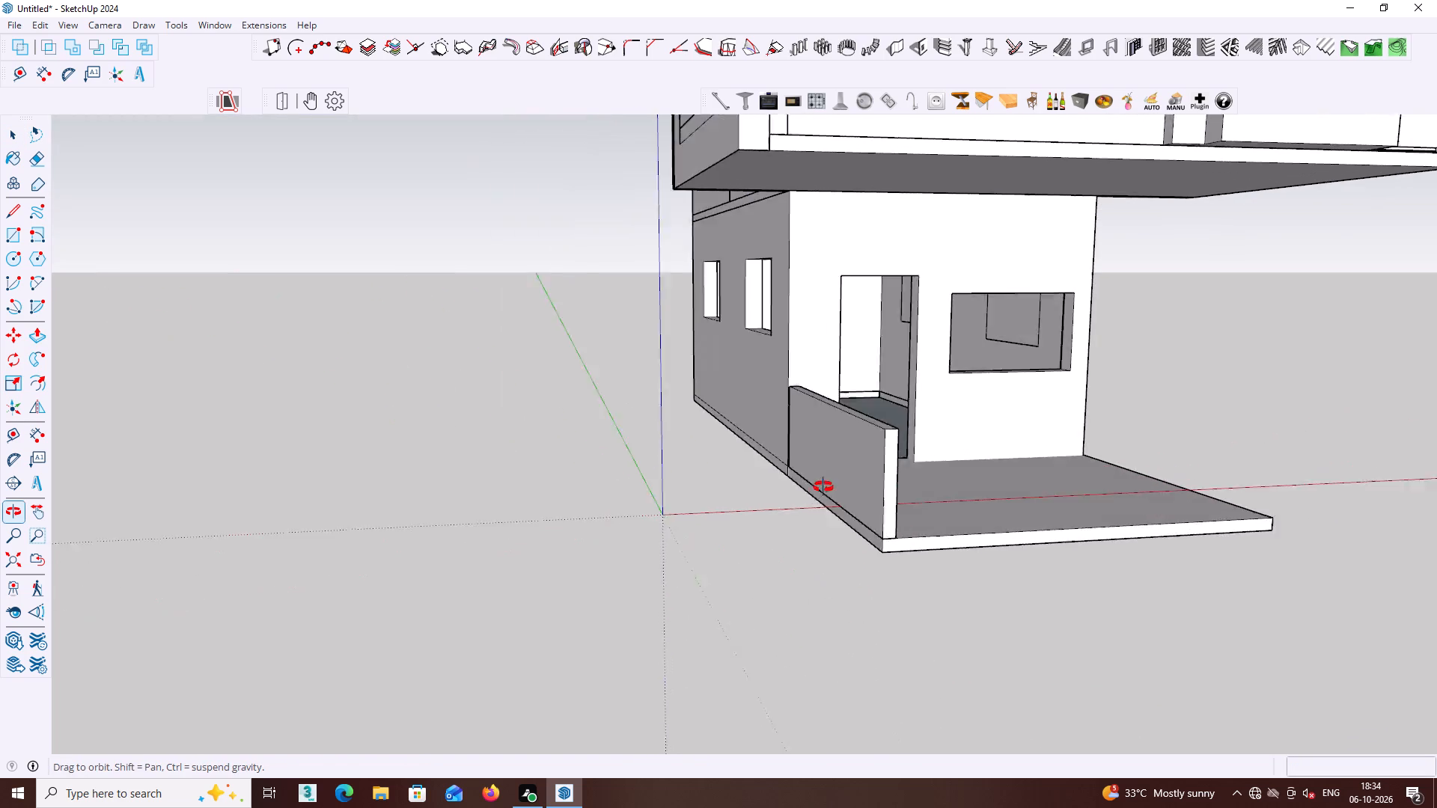
pyautogui.moveTo(823, 487); pyautogui.dragTo(821, 488, button='middle')
pyautogui.moveTo(852, 408); pyautogui.dragTo(761, 578, button='middle')
pyautogui.scroll(2, 786, 537)
pyautogui.click(803, 549)
pyautogui.doubleClick(803, 549)
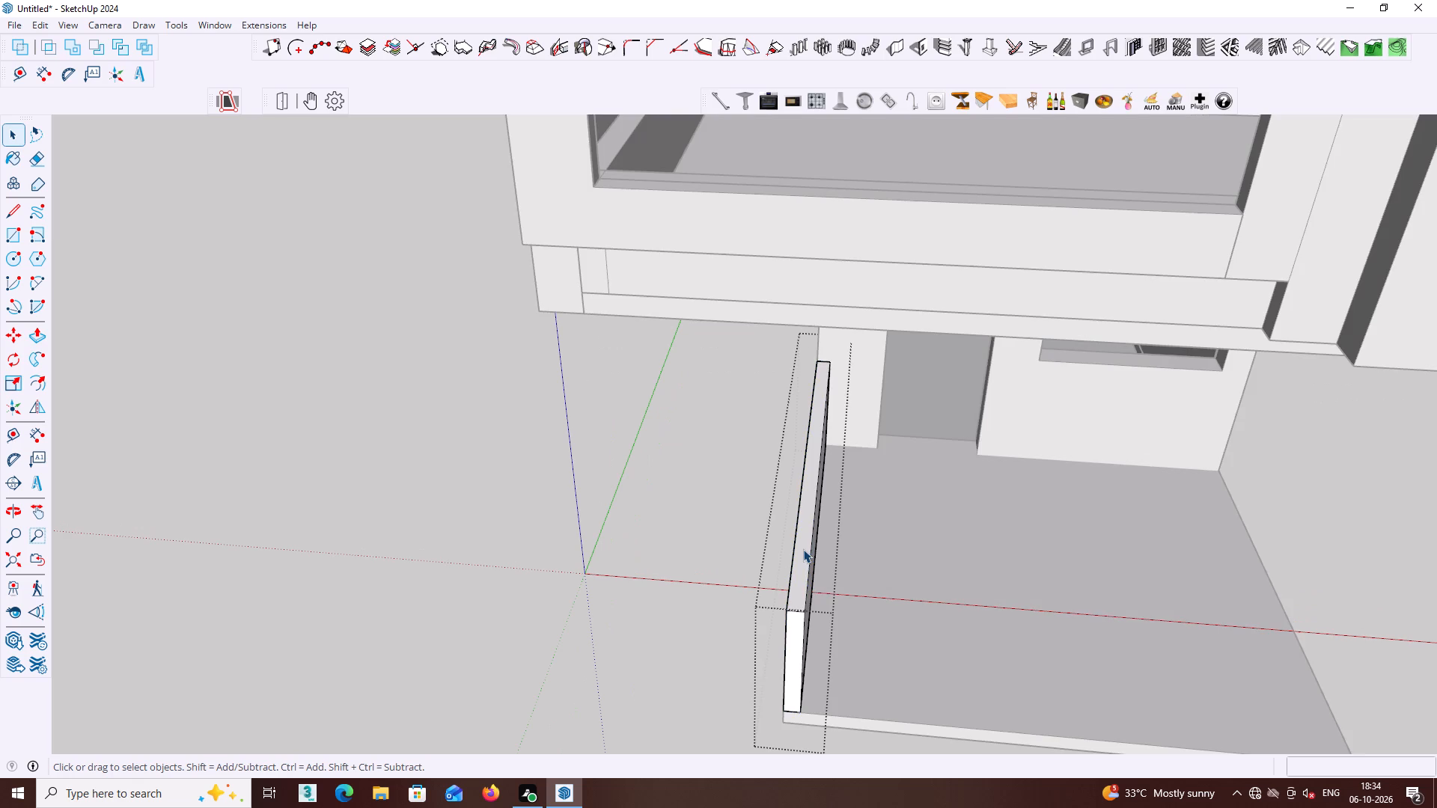
pyautogui.click(803, 549)
pyautogui.click(799, 558)
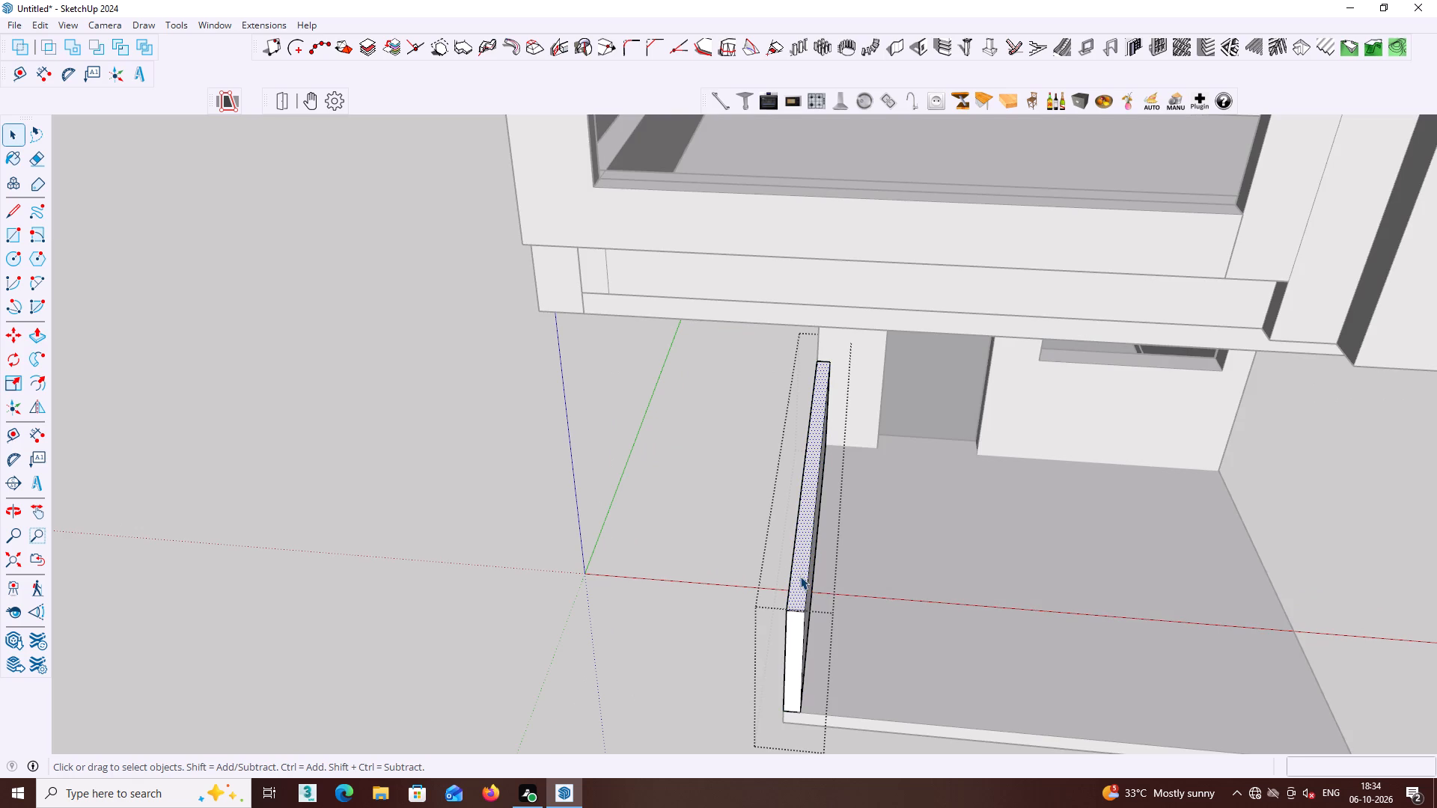
pyautogui.press('p')
pyautogui.click(800, 576)
pyautogui.scroll(-2, 801, 481)
pyautogui.moveTo(802, 483); pyautogui.dragTo(939, 310, button='middle')
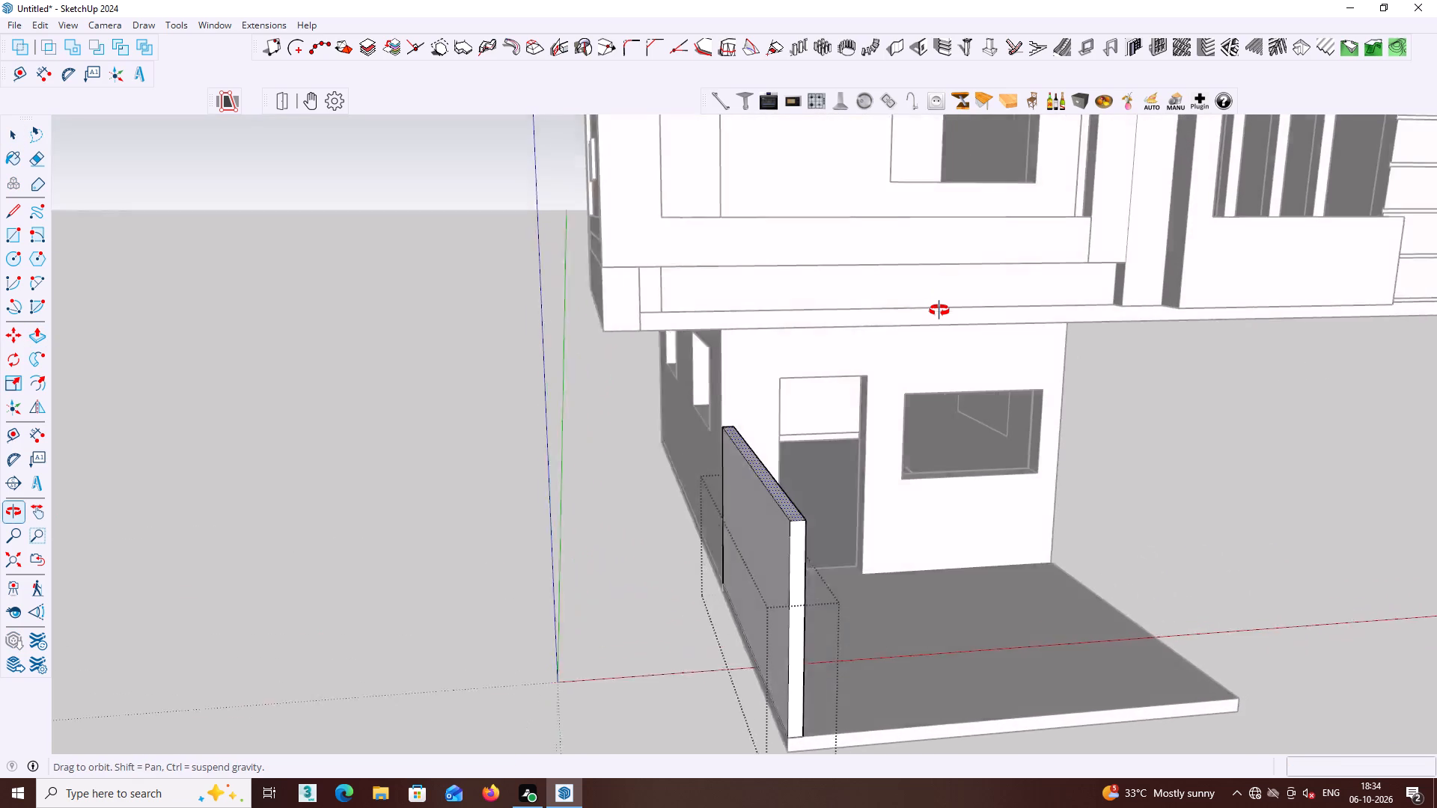
pyautogui.moveTo(939, 310); pyautogui.dragTo(943, 305, button='middle')
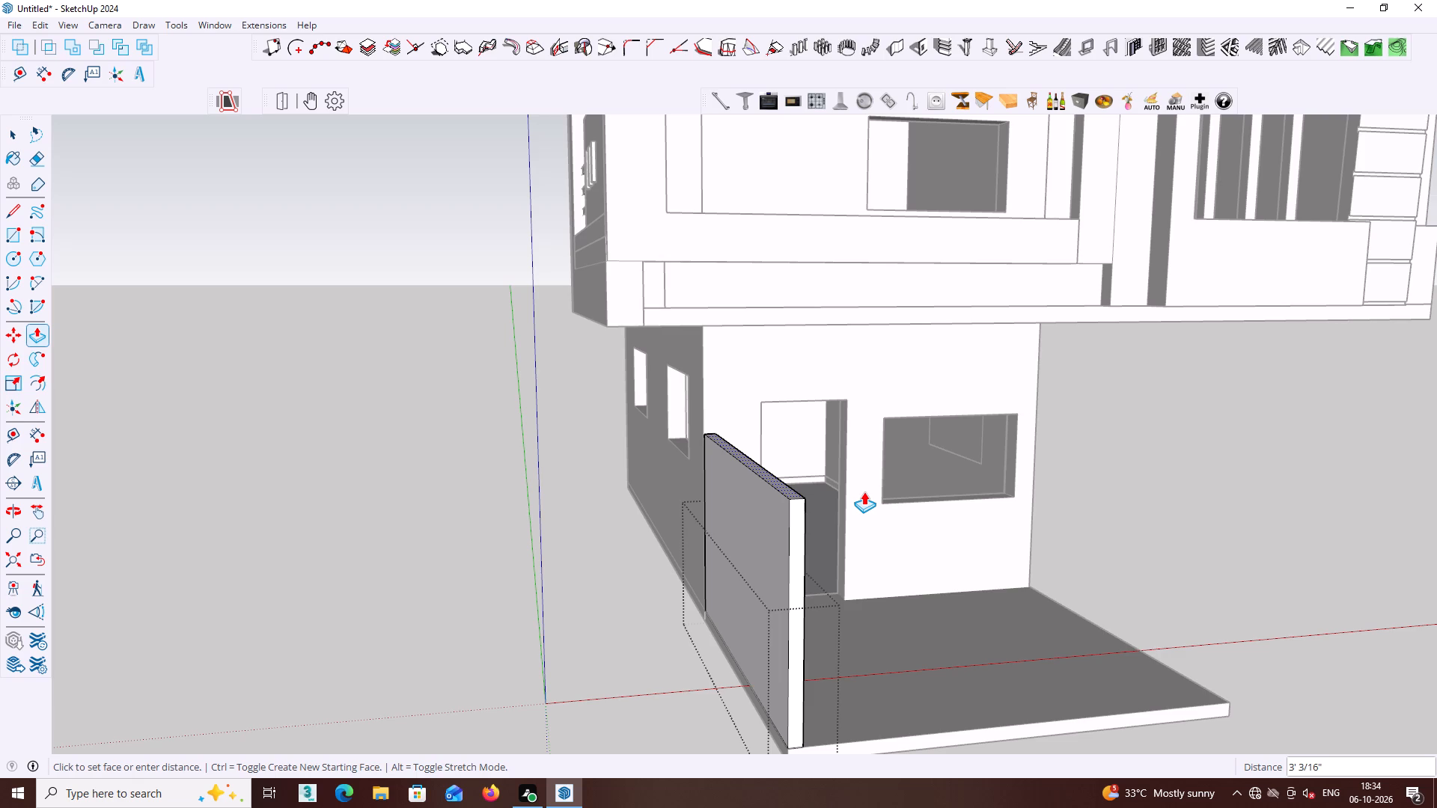
pyautogui.moveTo(863, 489); pyautogui.dragTo(860, 444, button='middle')
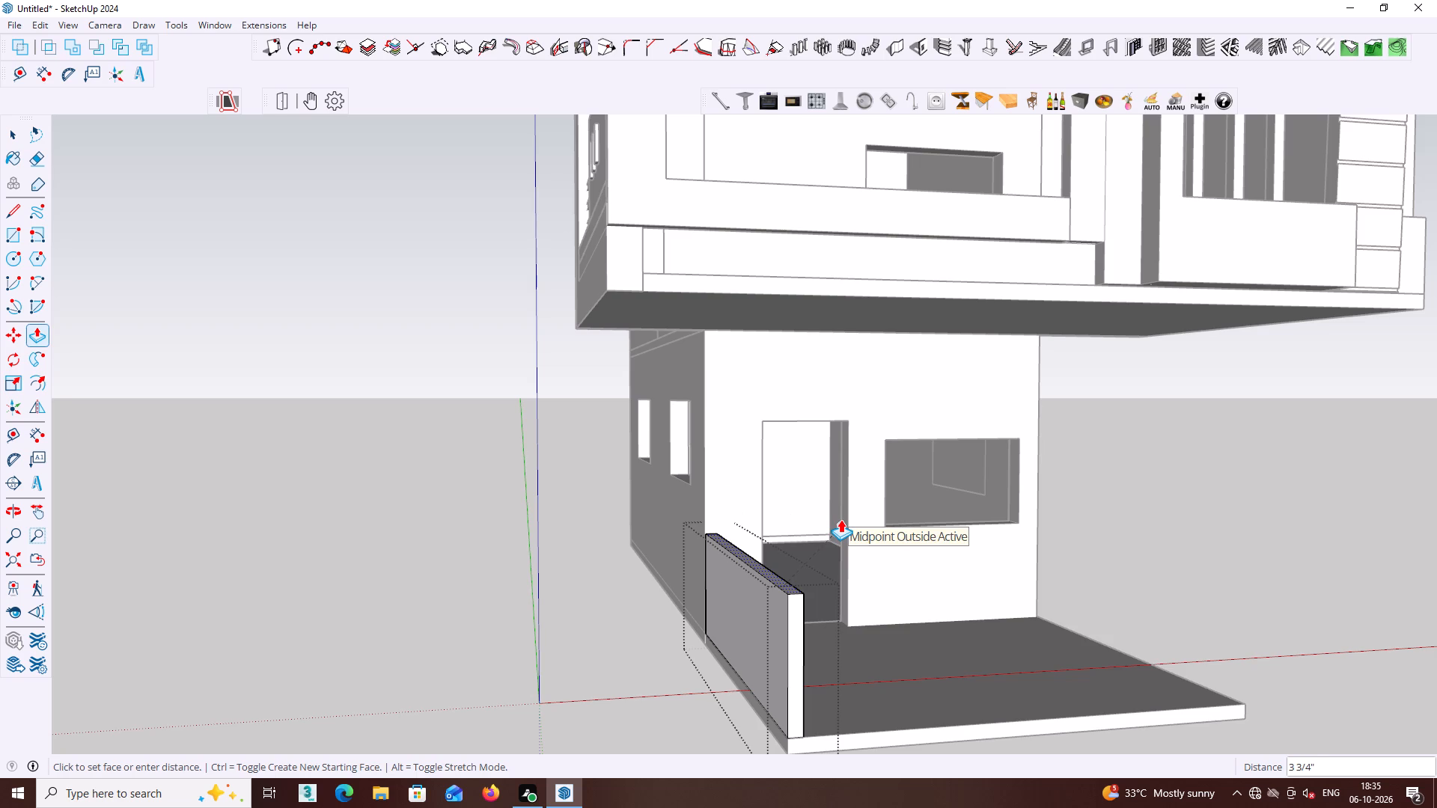
pyautogui.click(840, 515)
pyautogui.press('space')
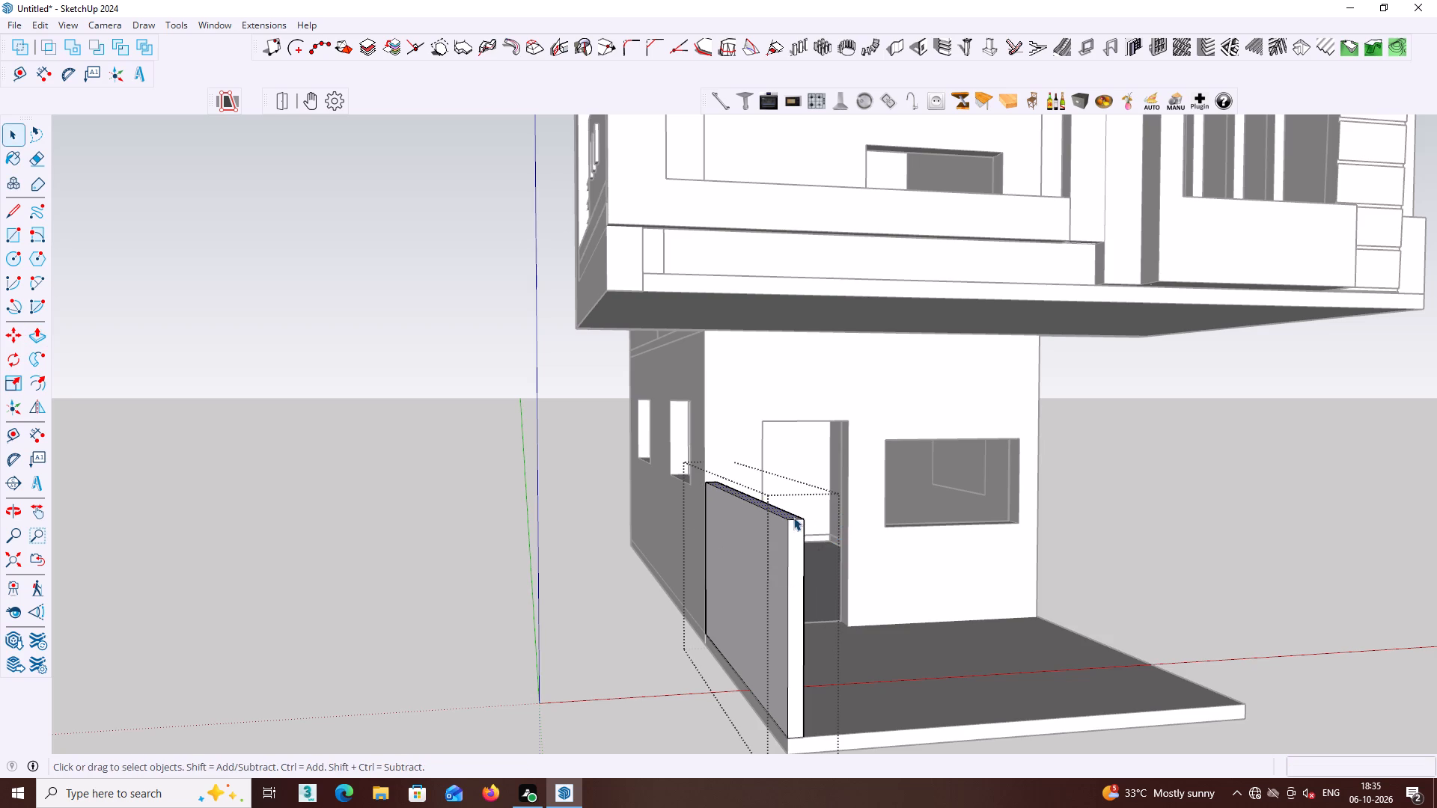
# Push/Pull the platform wall's top face down about 1' 2" and close the group.
pyautogui.moveTo(781, 515); pyautogui.dragTo(763, 571, button='middle')
pyautogui.scroll(2, 769, 551)
pyautogui.press('p')
pyautogui.click(778, 538)
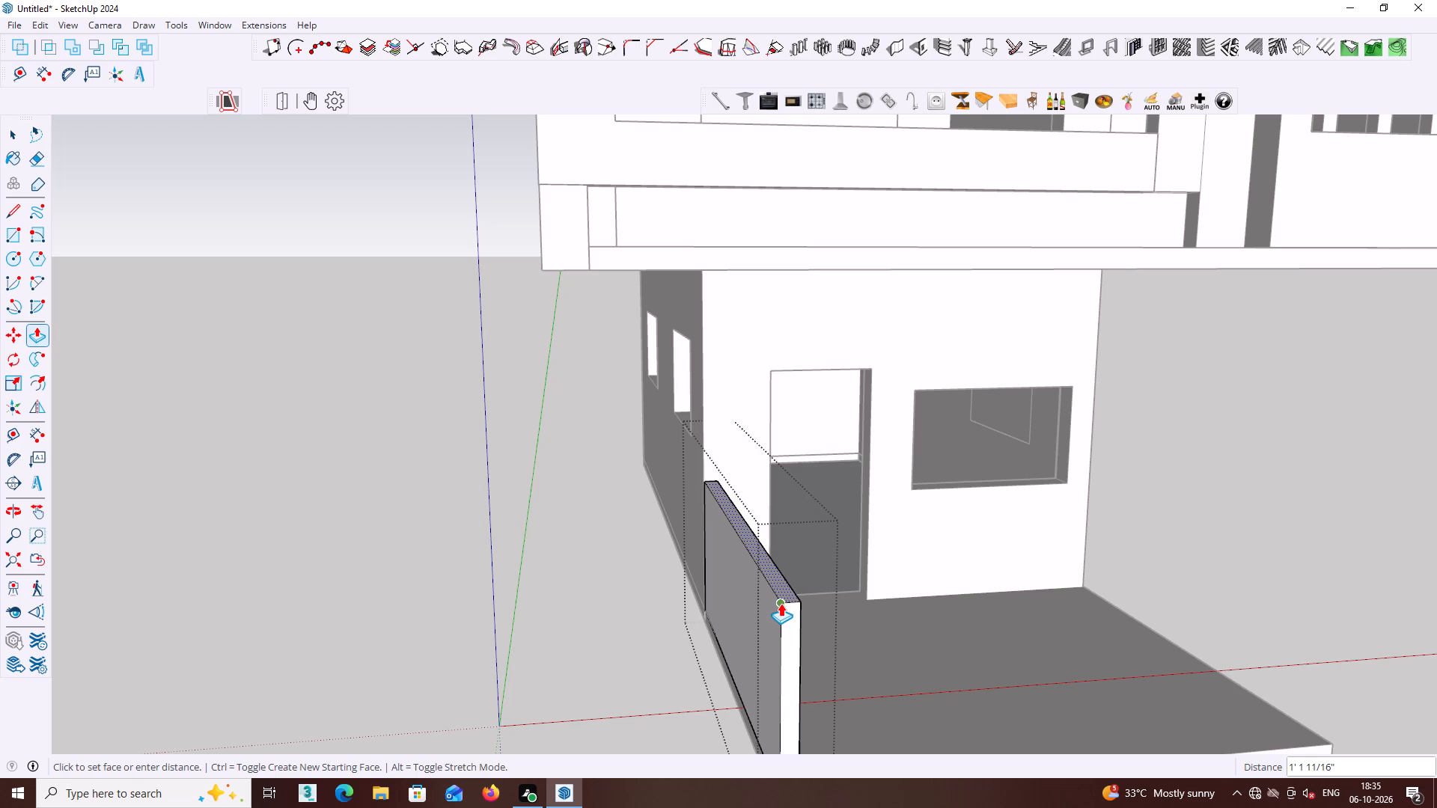
pyautogui.click(781, 603)
pyautogui.press('space')
pyautogui.moveTo(780, 602); pyautogui.dragTo(810, 432, button='middle')
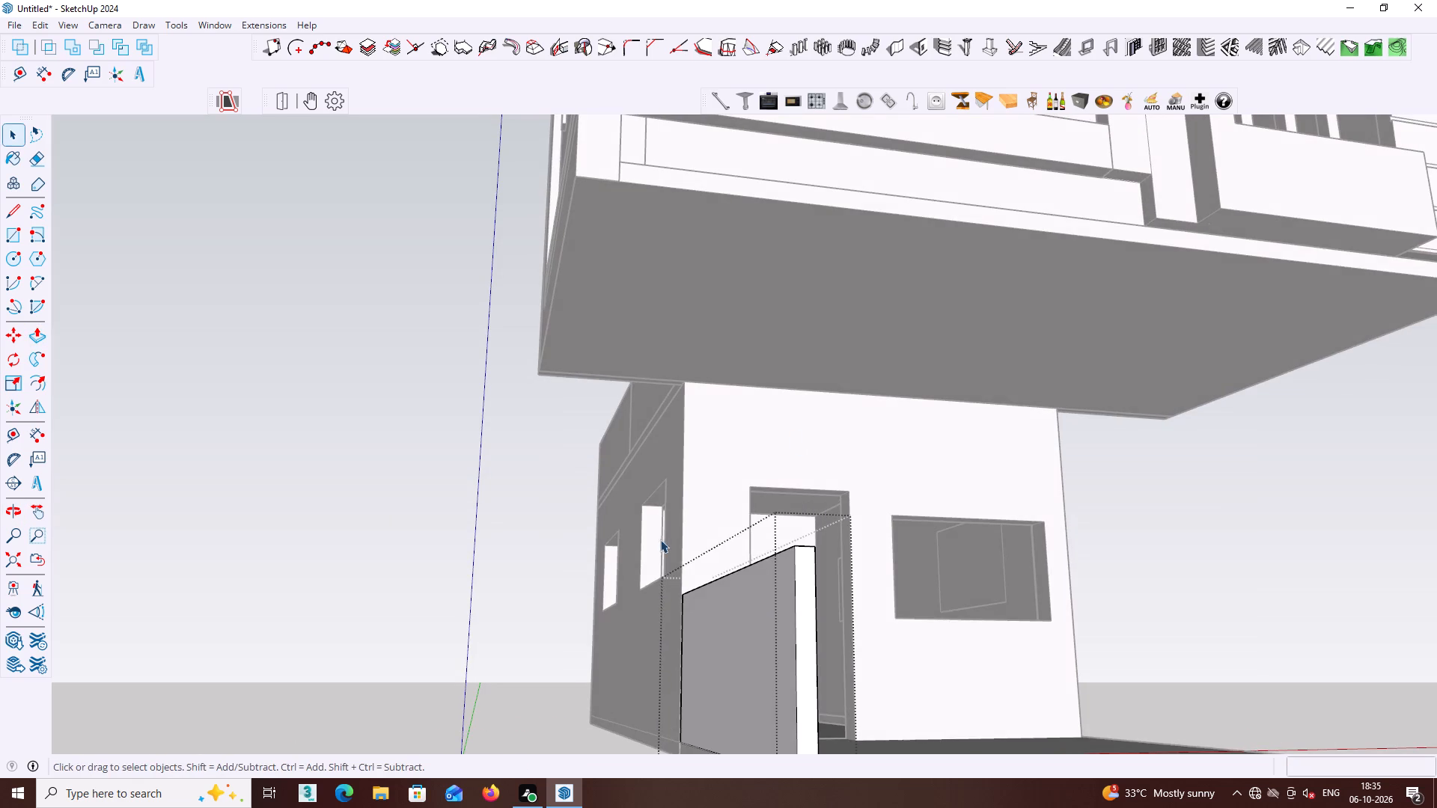
pyautogui.click(660, 539)
# Examine the whole house front and the side wall's proportions on the entrance platform.
pyautogui.scroll(-5, 605, 542)
pyautogui.moveTo(748, 567); pyautogui.dragTo(688, 658, button='middle')
pyautogui.scroll(-1, 687, 652)
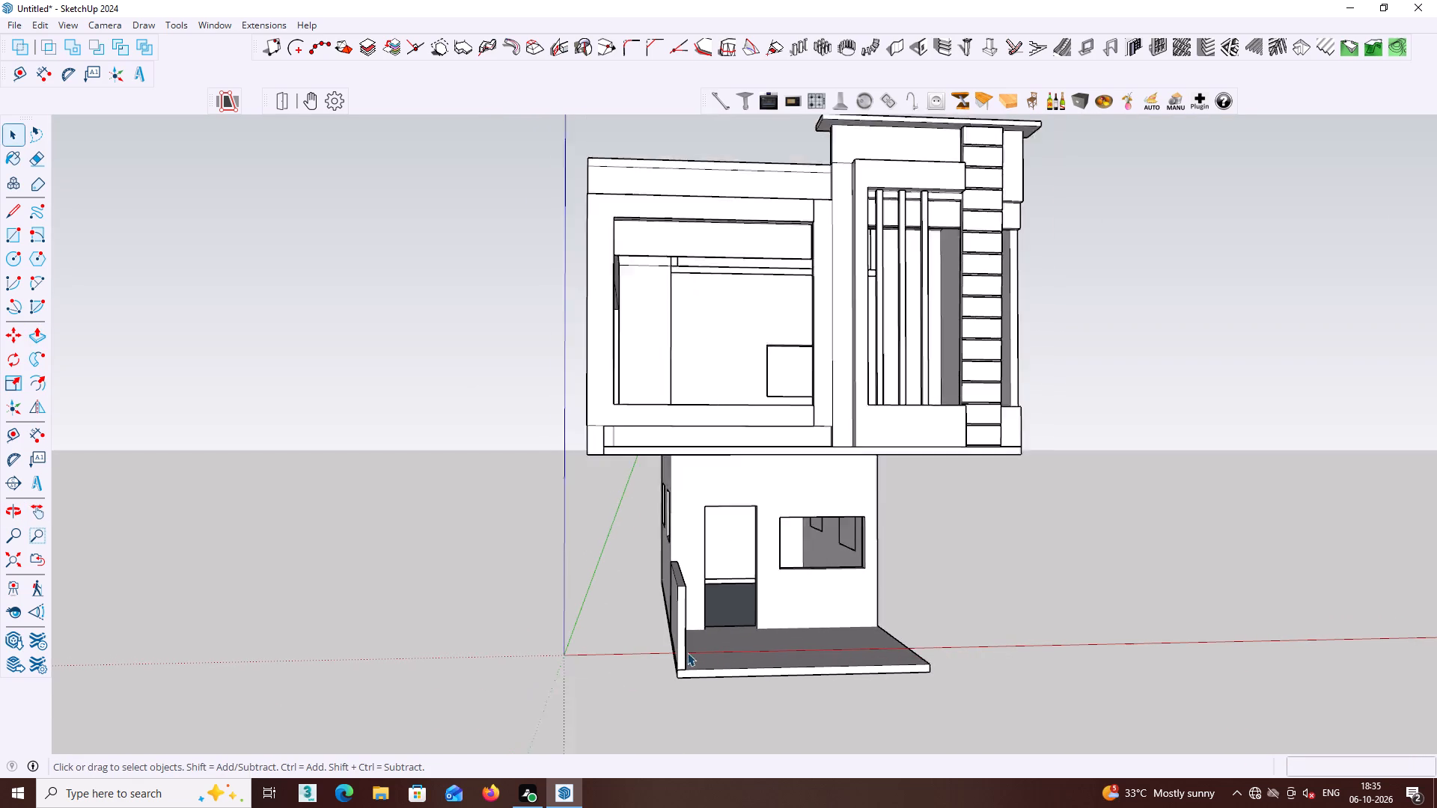
pyautogui.scroll(-1, 687, 652)
pyautogui.moveTo(698, 599); pyautogui.dragTo(789, 563, button='middle')
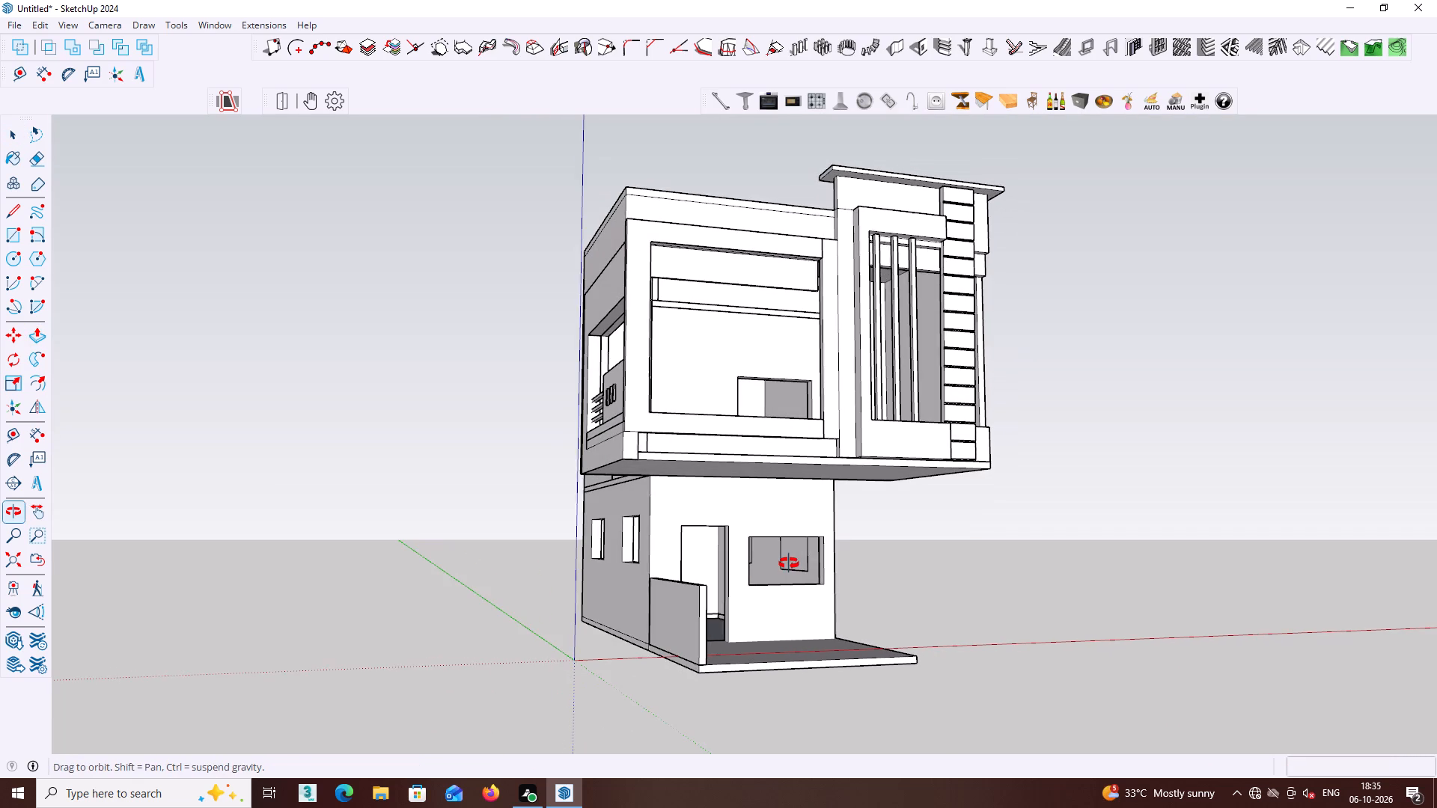
pyautogui.moveTo(789, 563); pyautogui.dragTo(674, 555, button='middle')
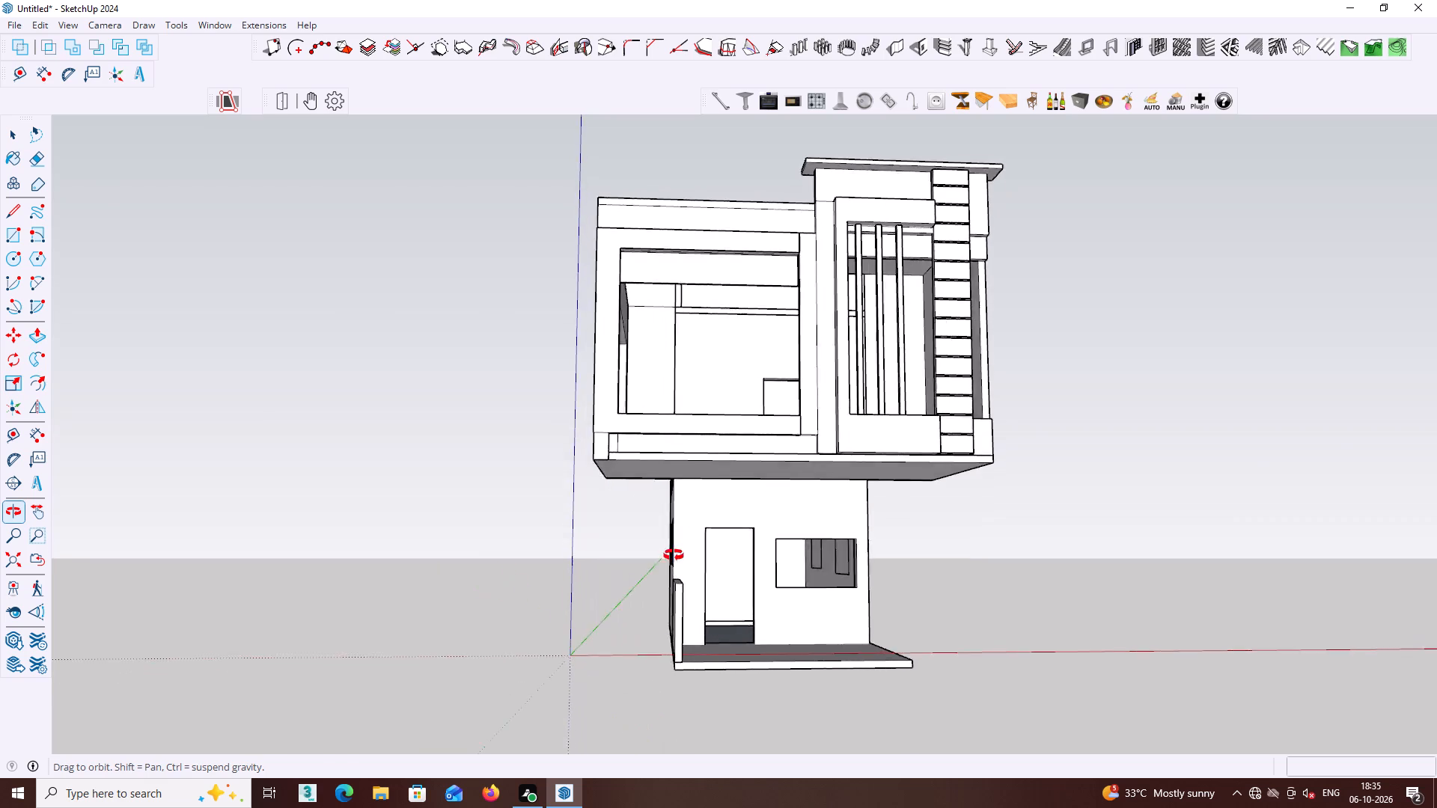
pyautogui.moveTo(674, 555); pyautogui.dragTo(656, 554, button='middle')
pyautogui.scroll(-1, 671, 624)
pyautogui.moveTo(672, 628); pyautogui.dragTo(698, 664, button='middle')
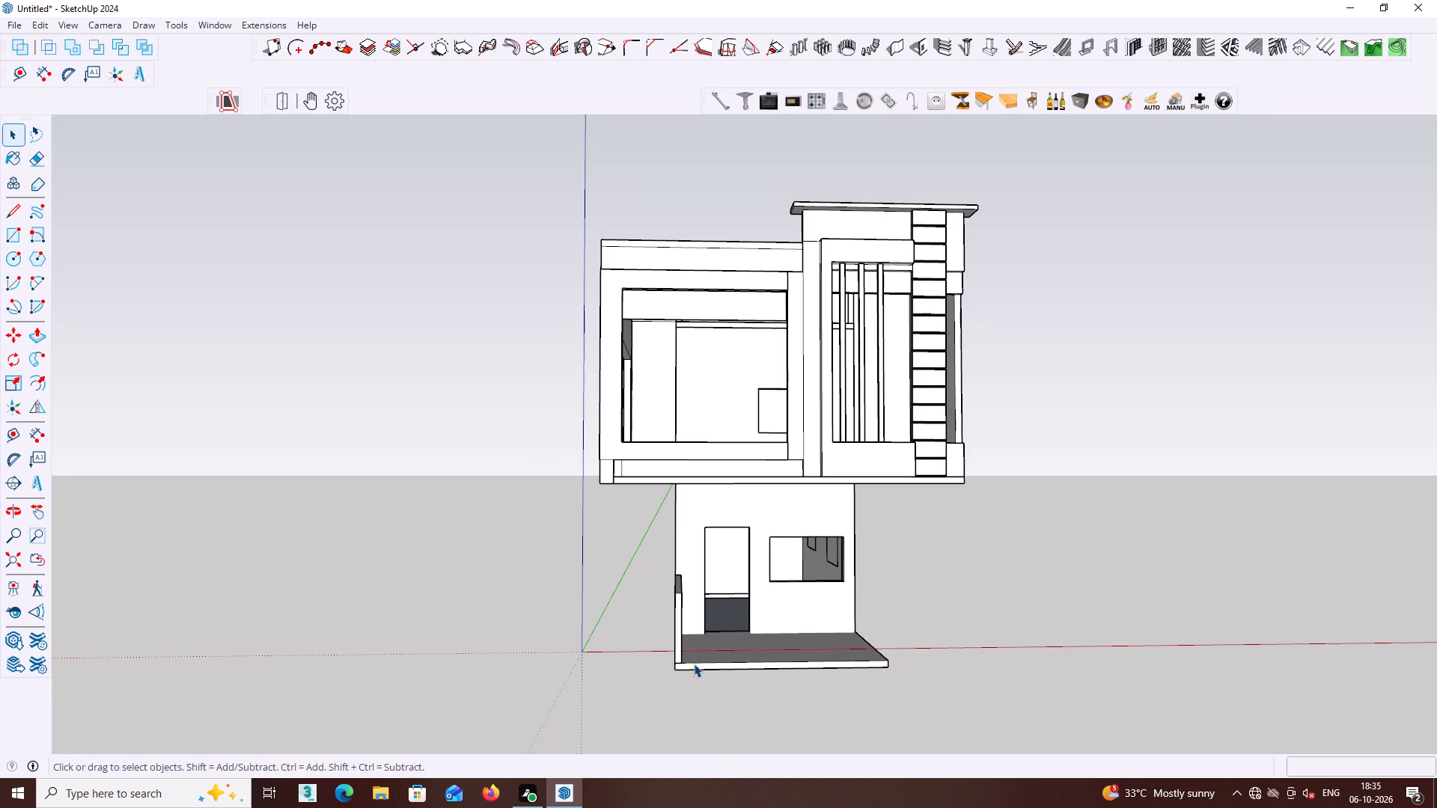
pyautogui.moveTo(695, 662); pyautogui.dragTo(638, 545, button='middle')
pyautogui.moveTo(654, 558); pyautogui.dragTo(677, 622, button='middle')
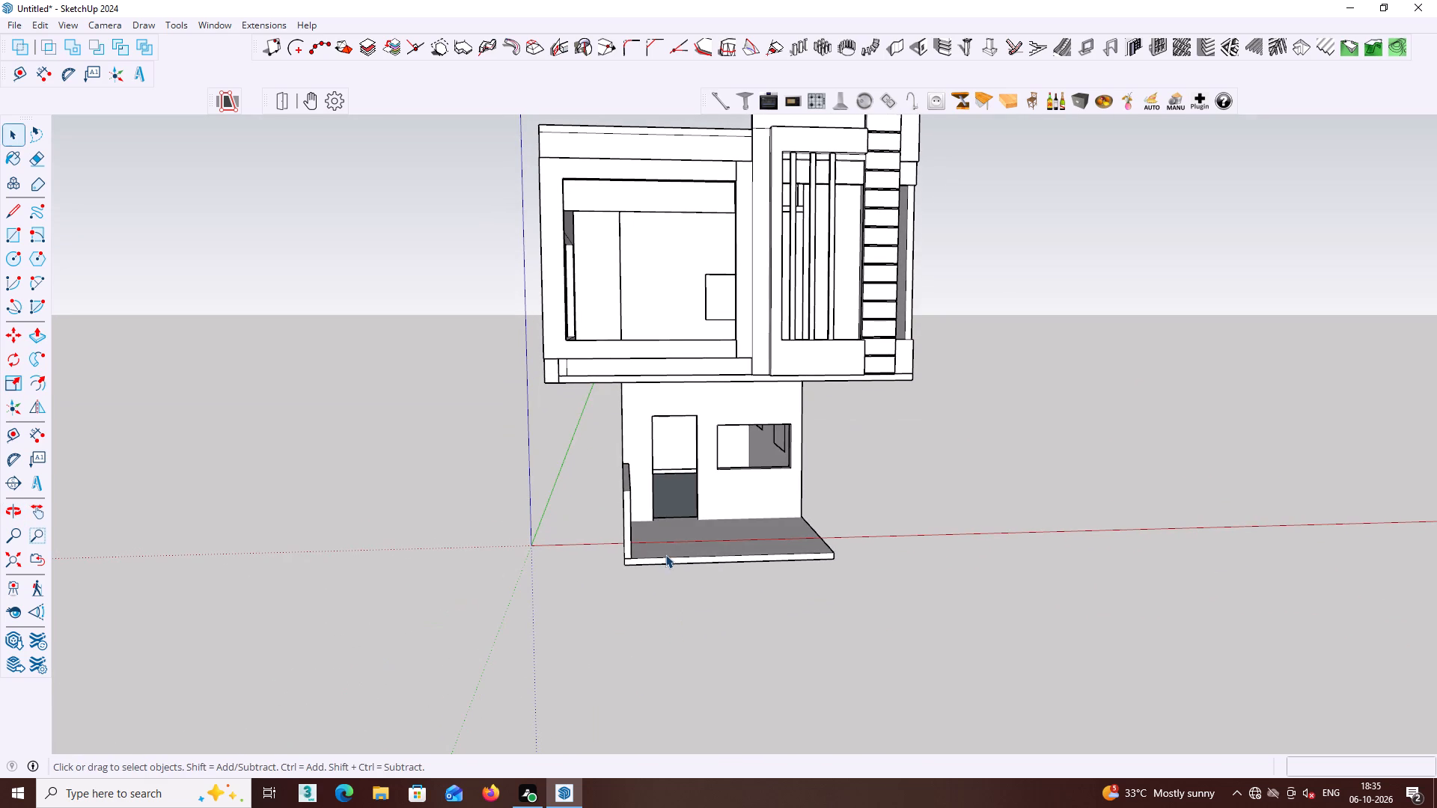
pyautogui.moveTo(665, 552); pyautogui.dragTo(664, 571, button='middle')
pyautogui.scroll(1, 641, 528)
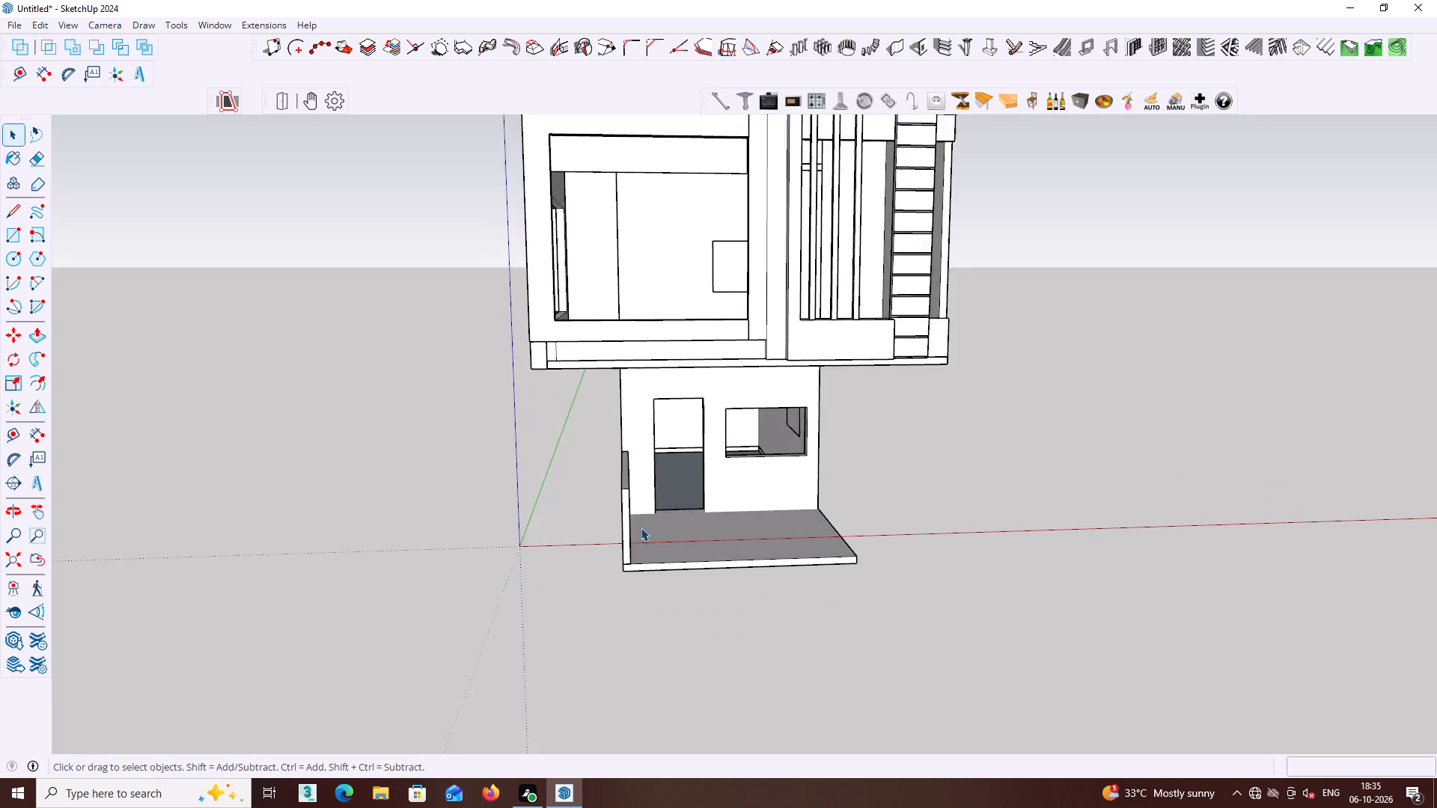
pyautogui.scroll(3, 641, 527)
pyautogui.moveTo(626, 594); pyautogui.dragTo(593, 679, button='middle')
pyautogui.scroll(1, 620, 640)
pyautogui.scroll(2, 664, 595)
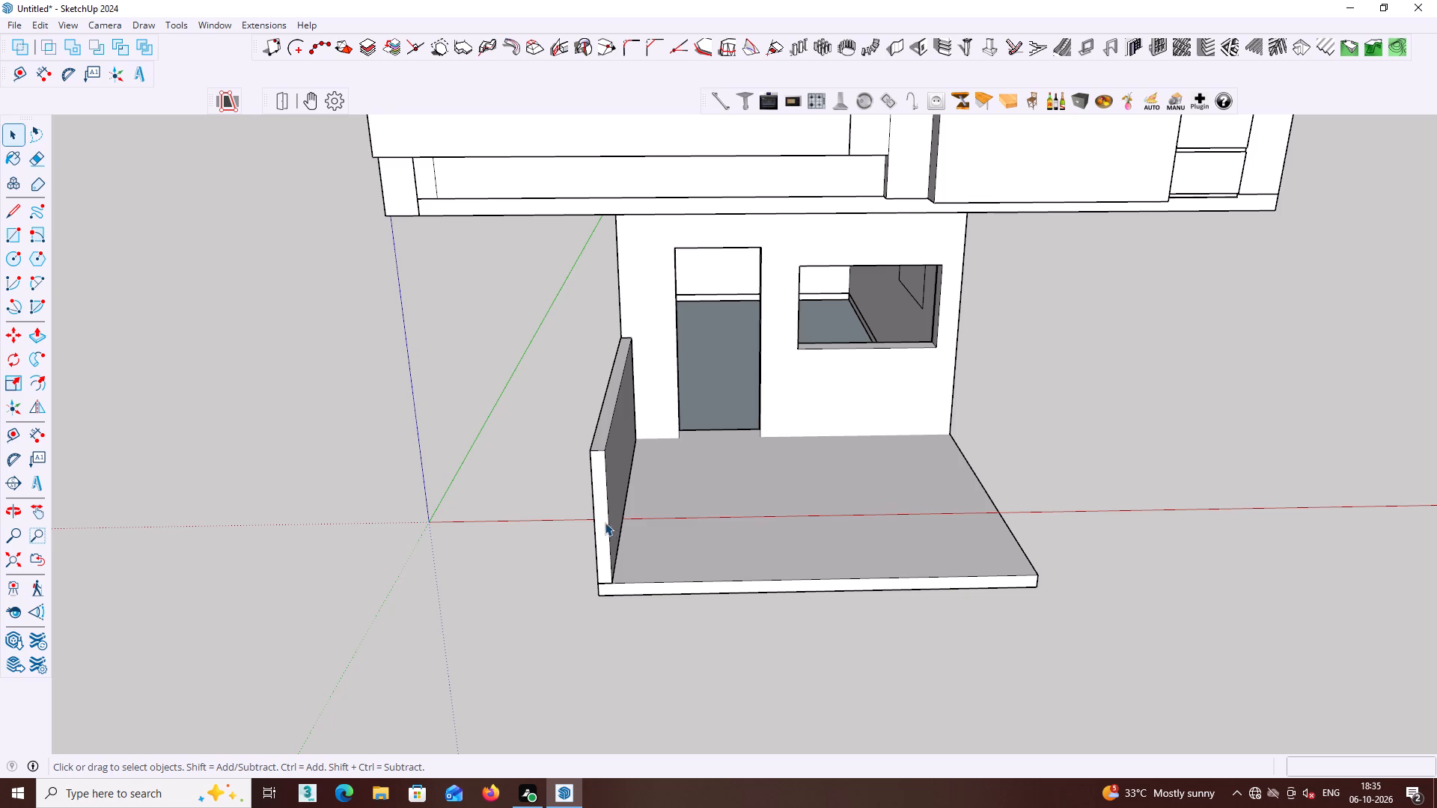
pyautogui.click(605, 522)
pyautogui.click(1073, 493)
pyautogui.moveTo(745, 534); pyautogui.dragTo(757, 537, button='middle')
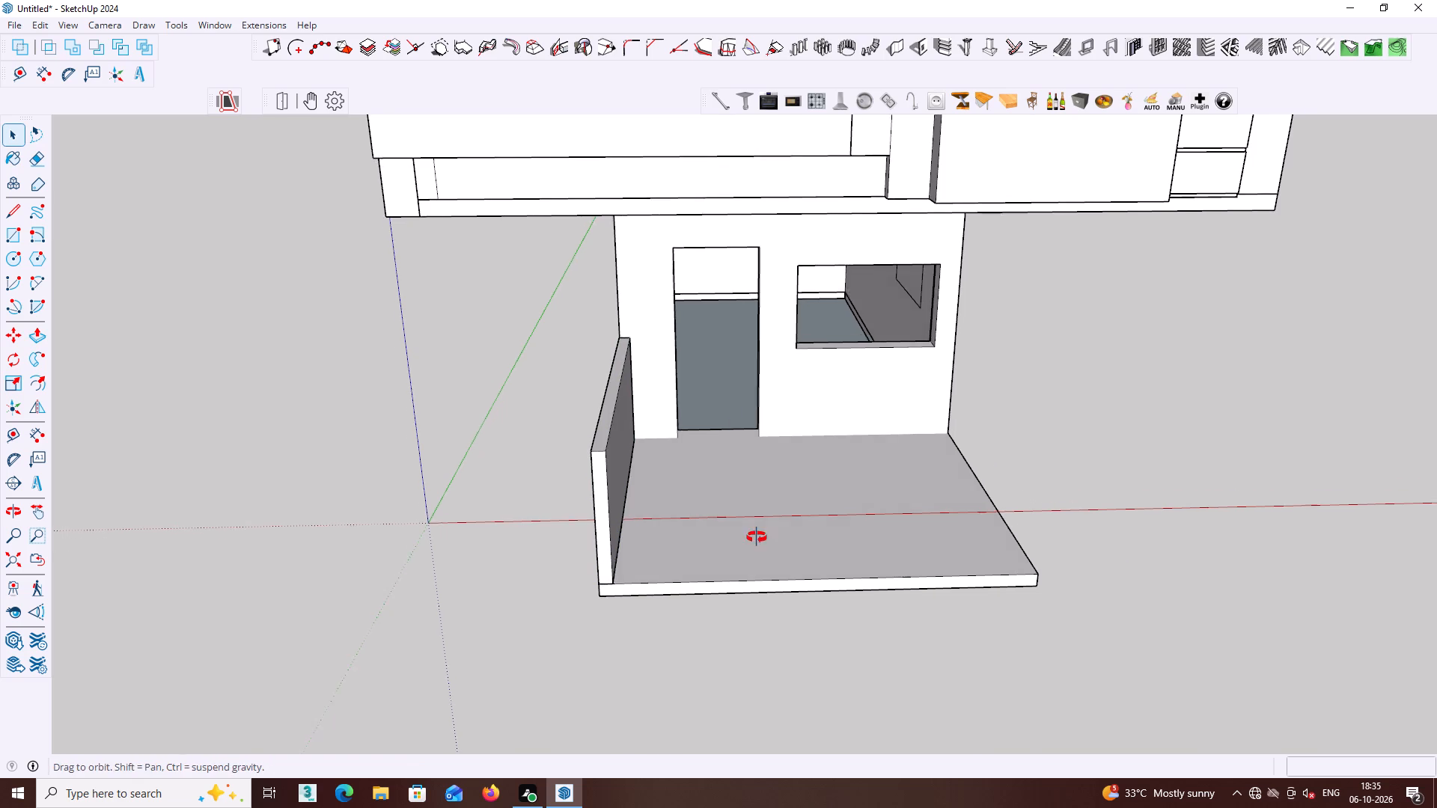
pyautogui.moveTo(757, 537); pyautogui.dragTo(773, 541, button='middle')
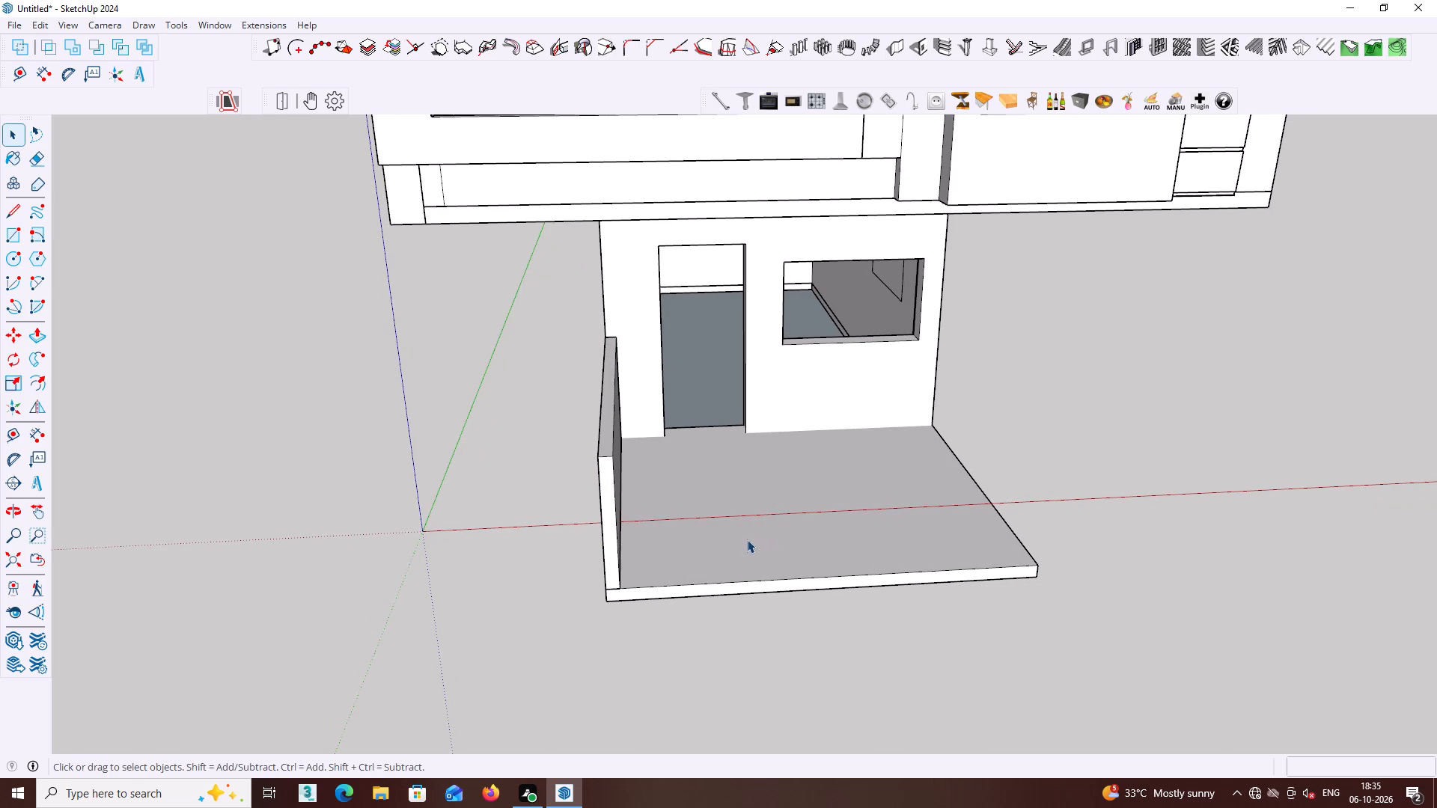
# Draw a column base rectangle about 11" by 6" on the platform near the door-side wall's front end, and group it.
pyautogui.press('r')
pyautogui.scroll(3, 635, 540)
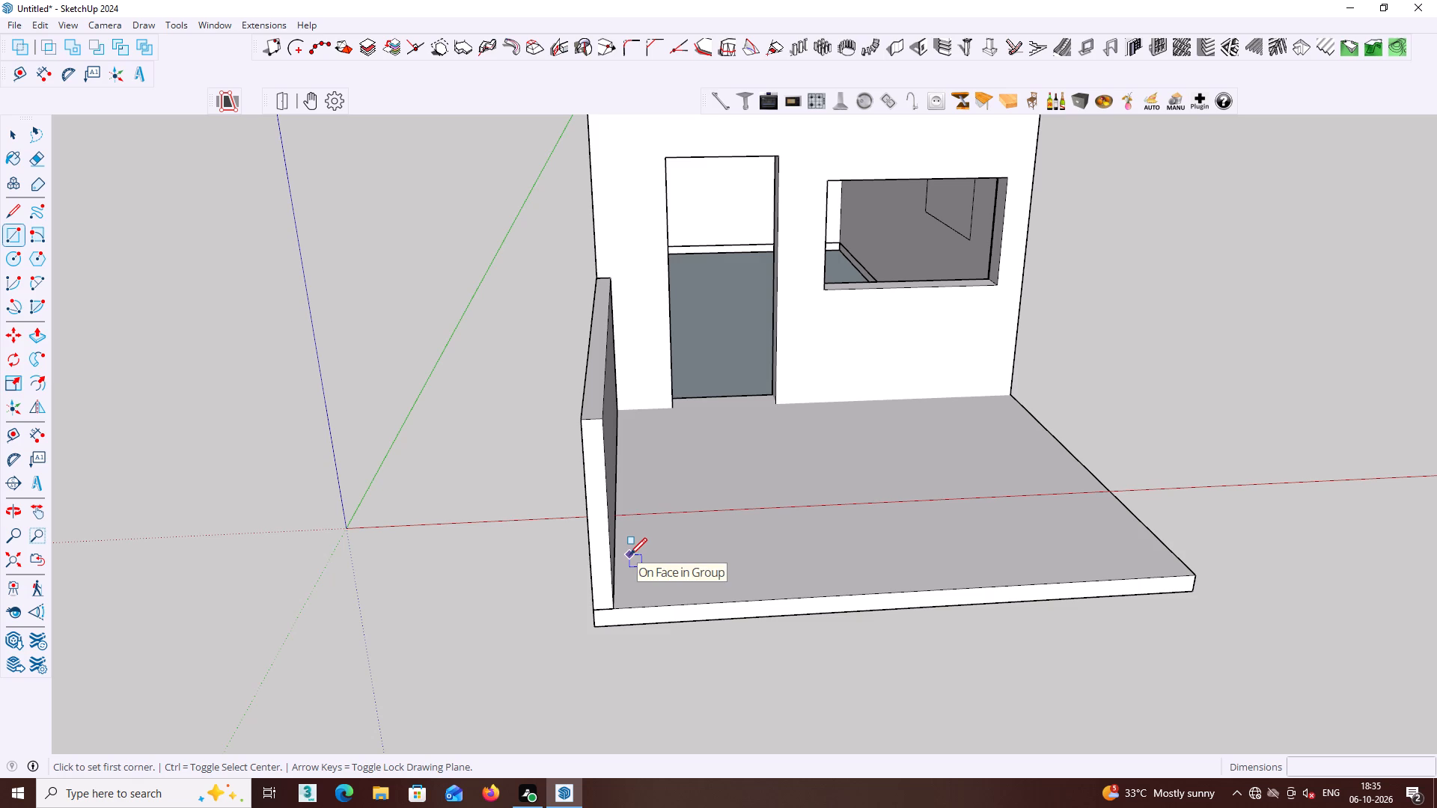
pyautogui.click(629, 555)
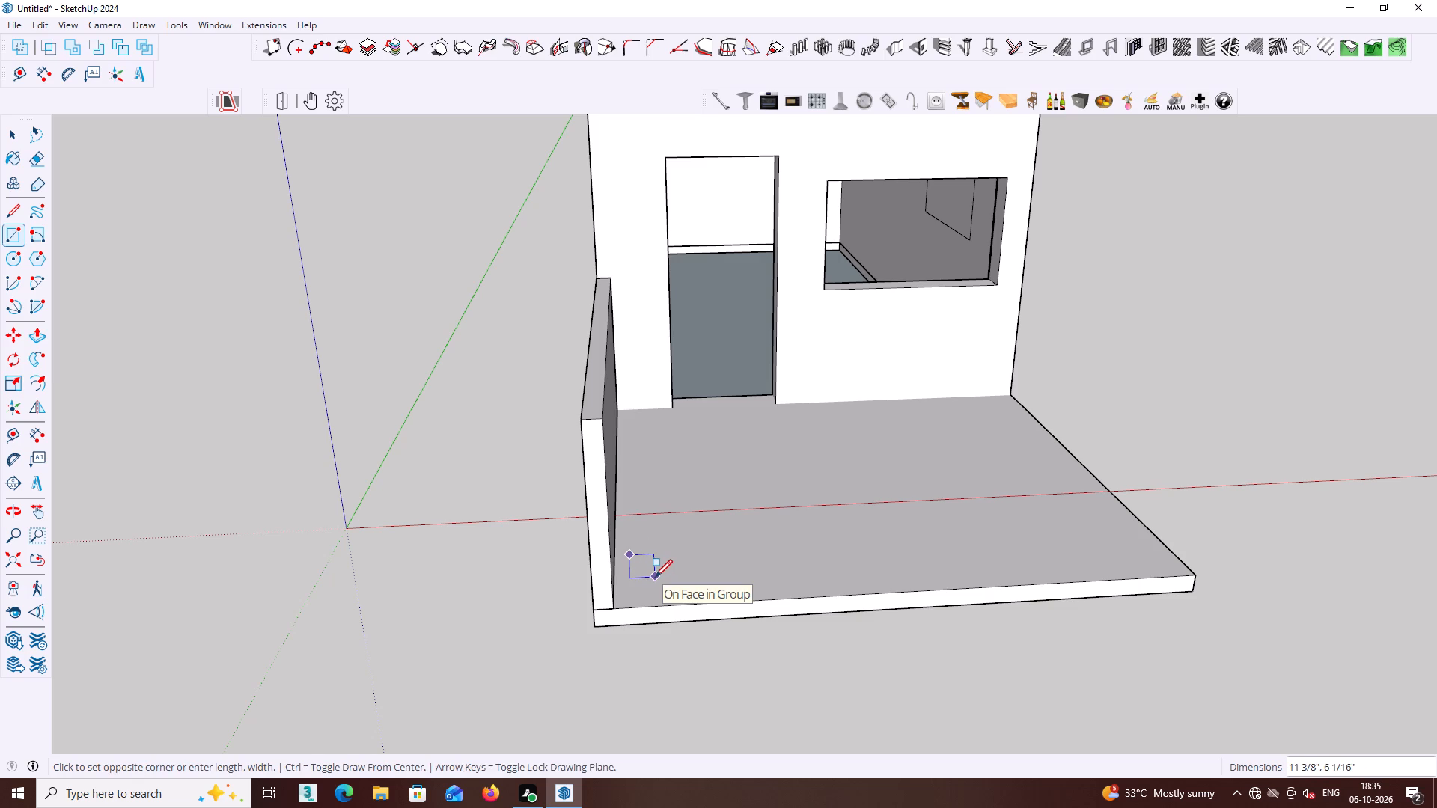
pyautogui.click(653, 575)
pyautogui.press('space')
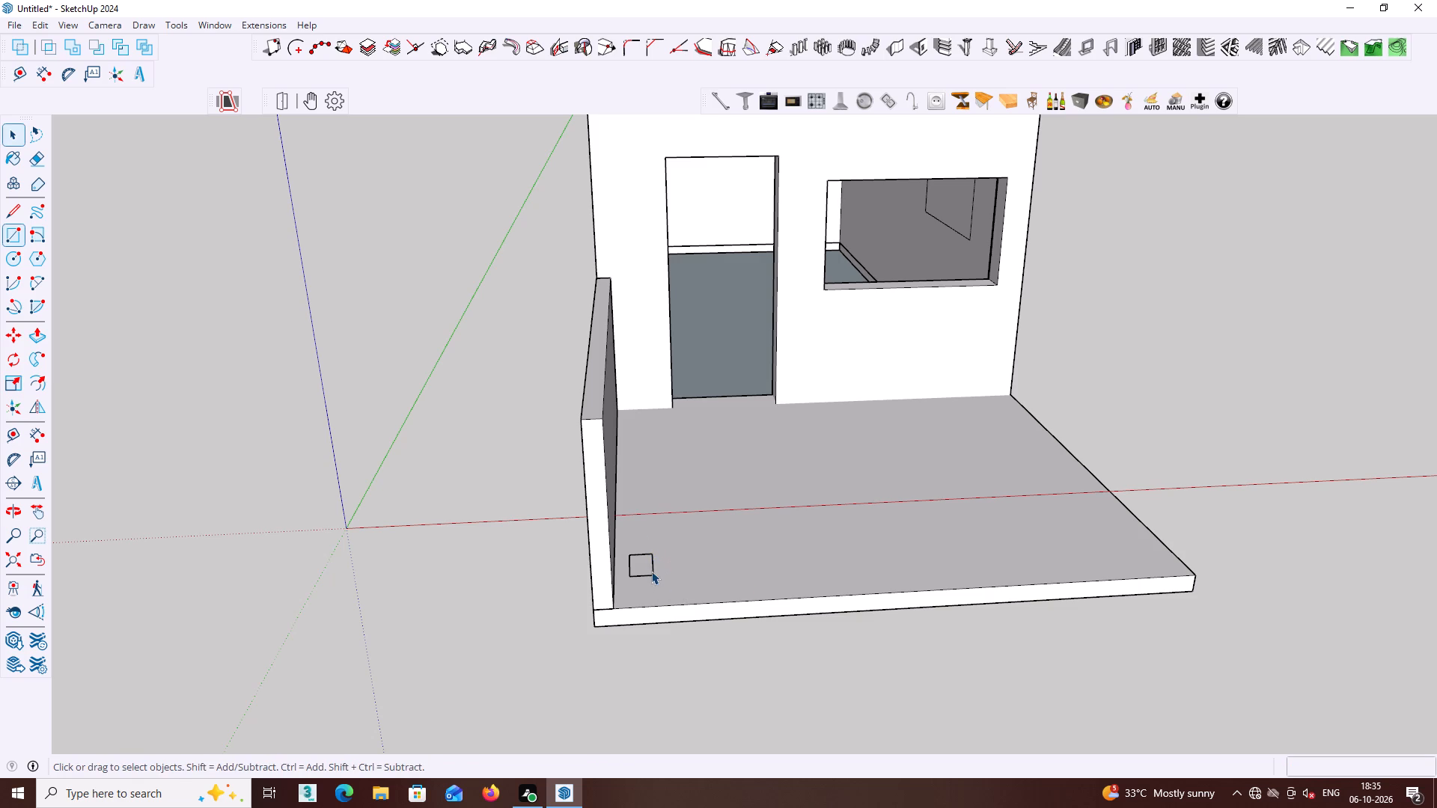
pyautogui.doubleClick(650, 569)
pyautogui.rightClick(650, 569)
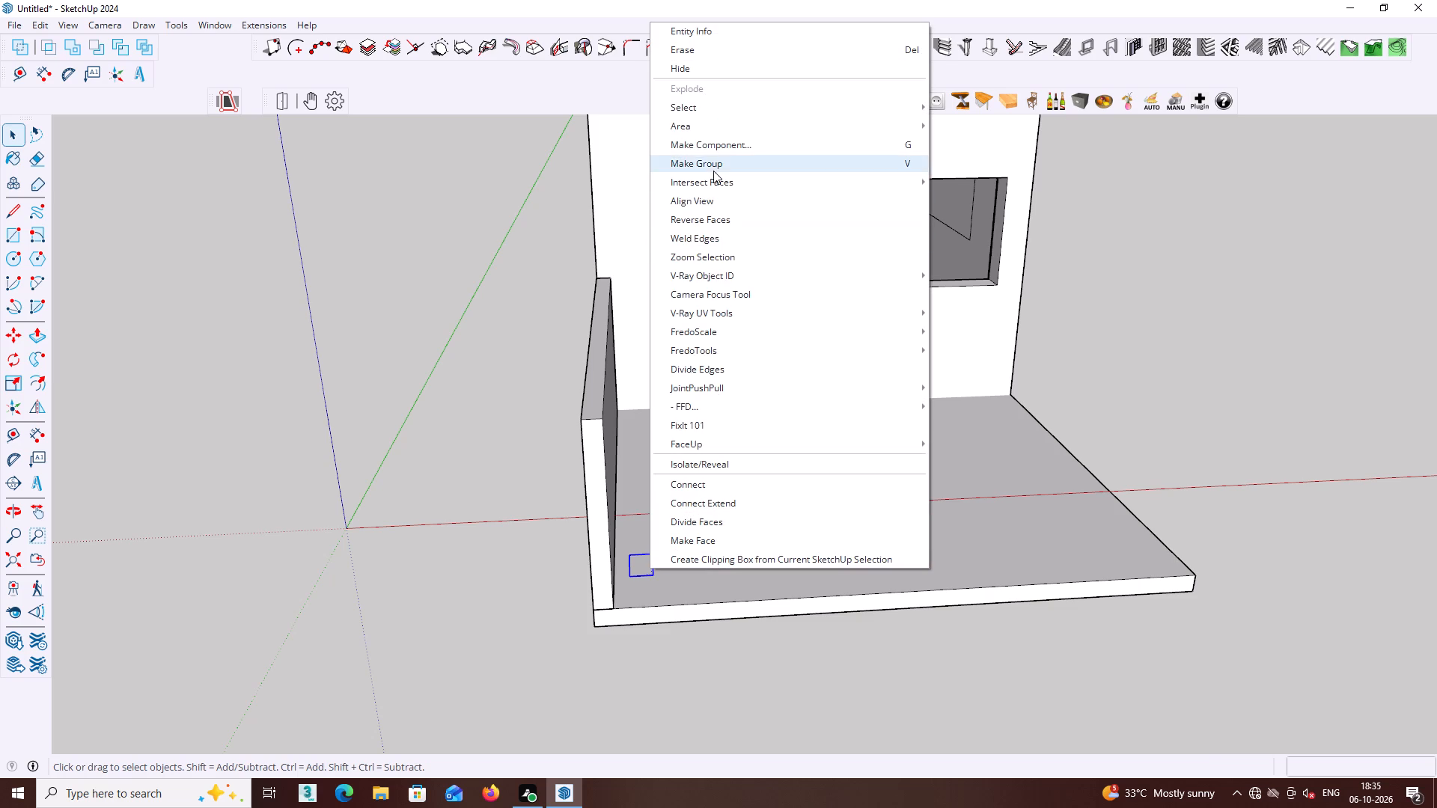
pyautogui.click(713, 171)
pyautogui.click(516, 367)
# Inside the new group, Push/Pull the rectangle up about 10' to the upper-floor slab's underside, forming a column, and close the group.
pyautogui.doubleClick(638, 569)
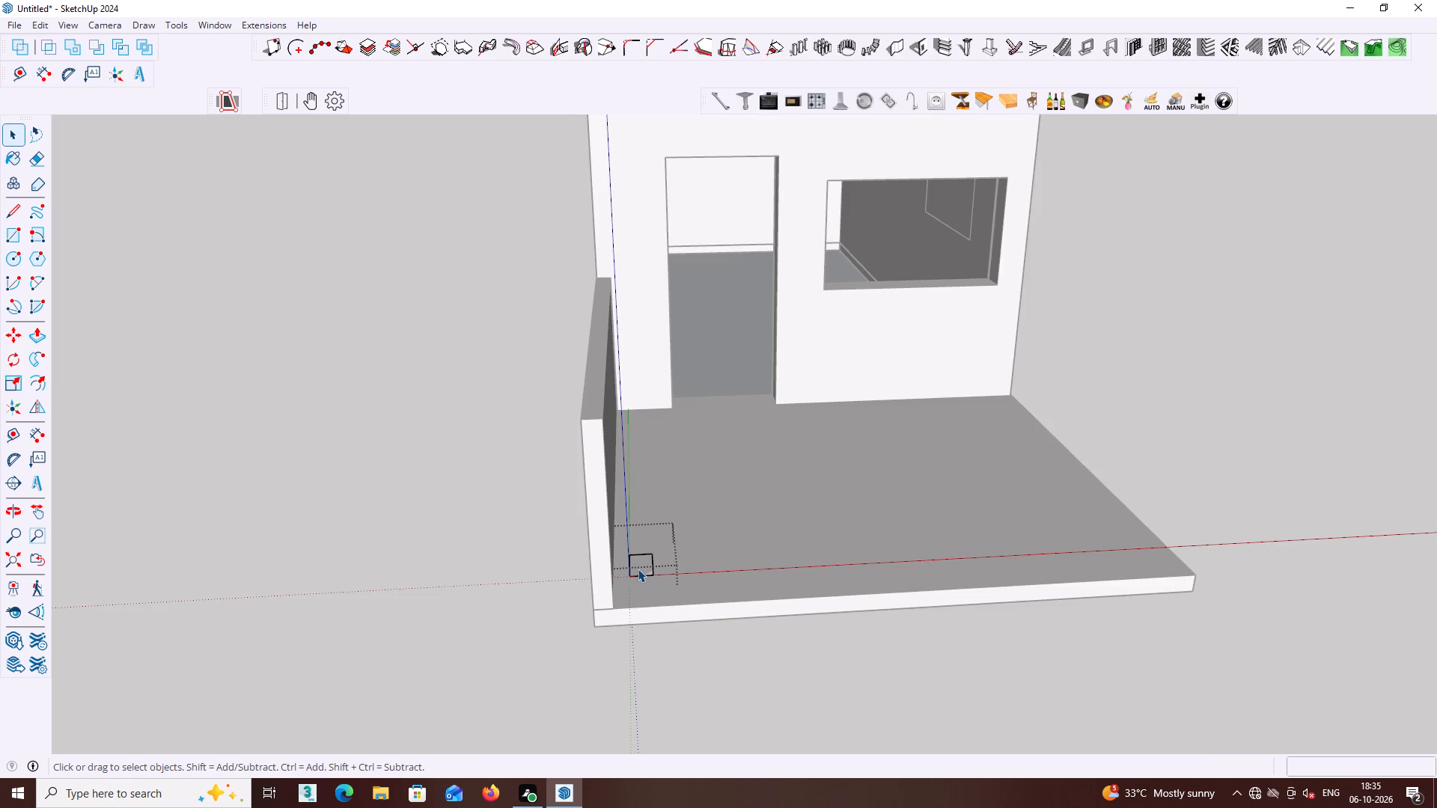
pyautogui.click(638, 568)
pyautogui.press('p')
pyautogui.click(638, 568)
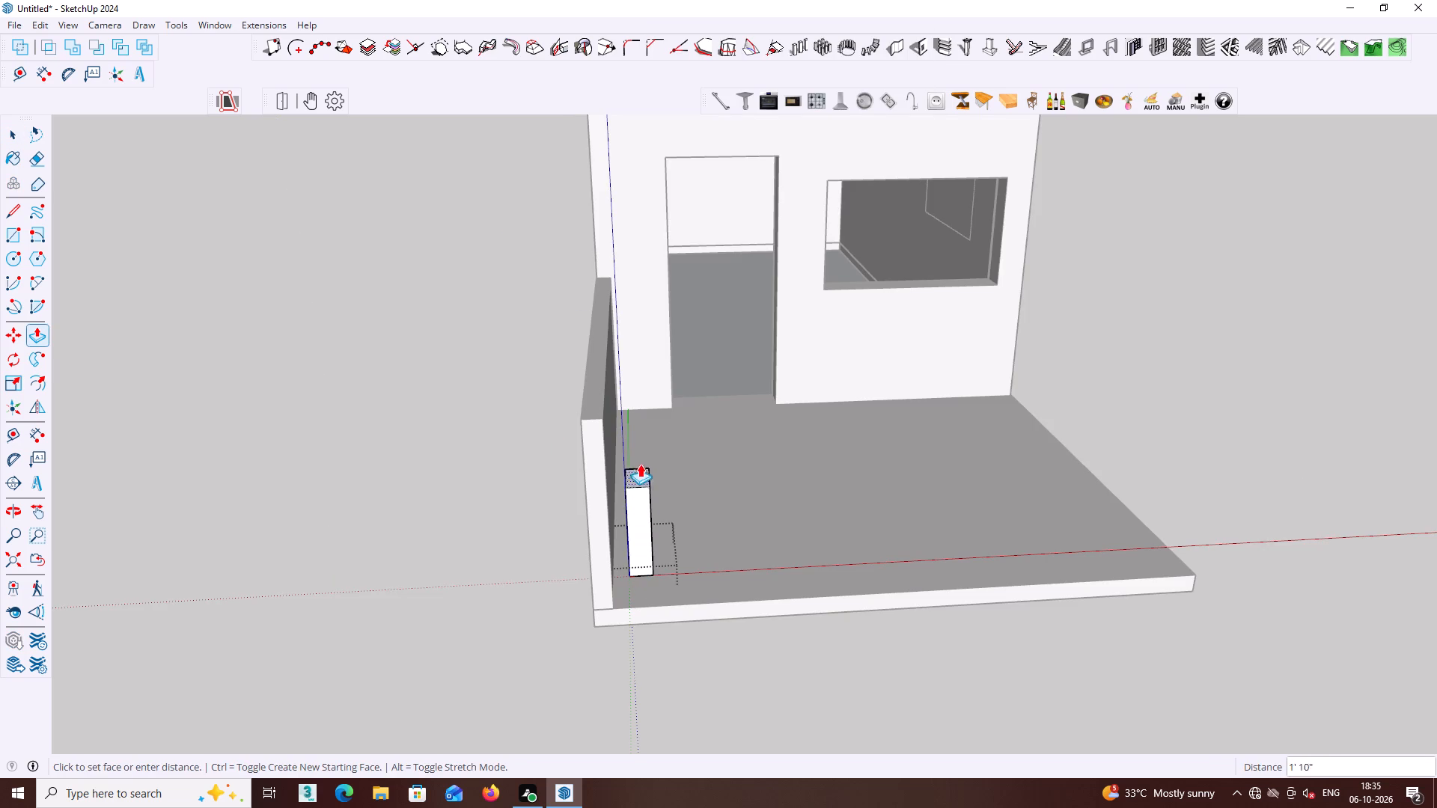
pyautogui.scroll(-4, 633, 326)
pyautogui.keyDown('shift'); pyautogui.moveTo(633, 326); pyautogui.dragTo(696, 524, button='middle'); pyautogui.keyUp('shift')
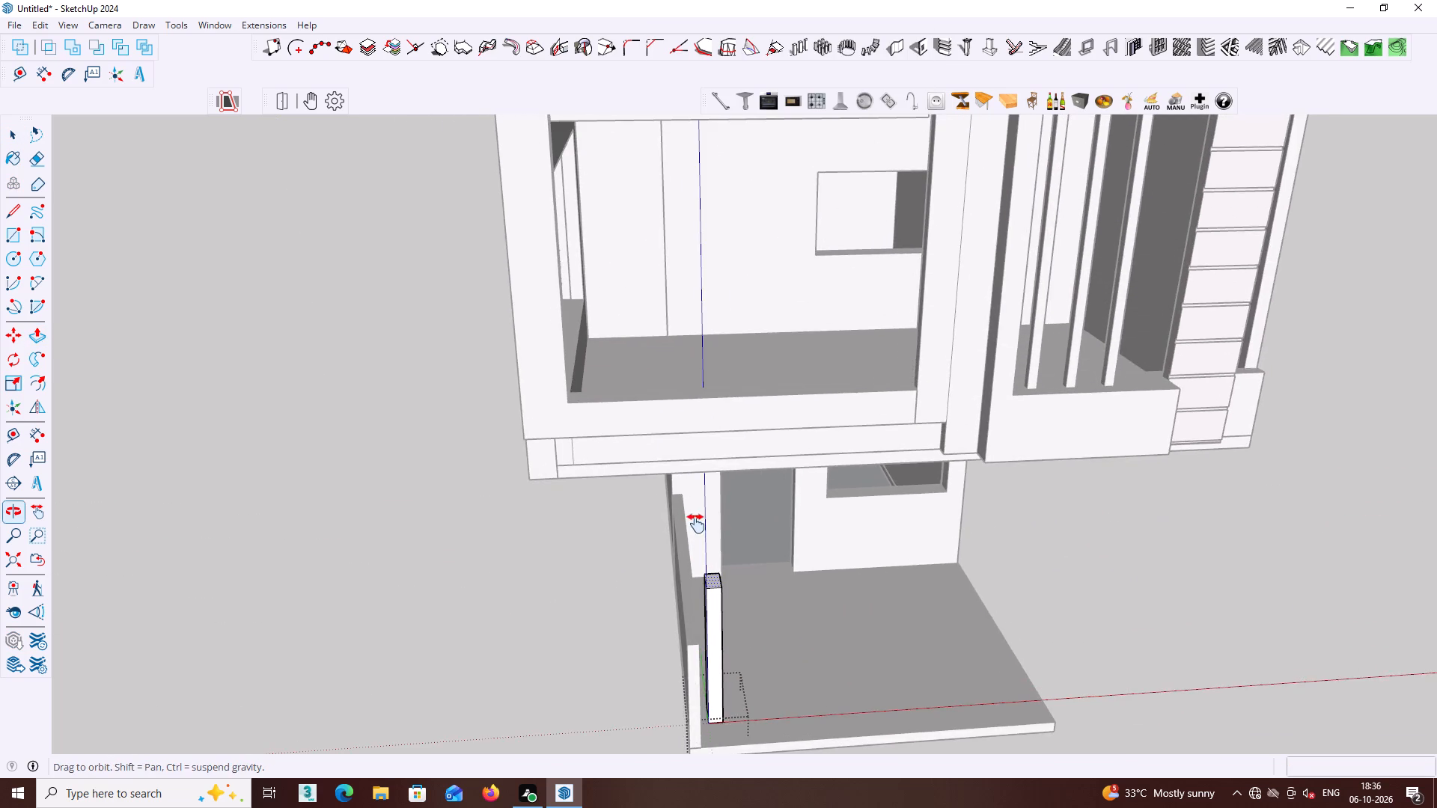
pyautogui.keyDown('shift'); pyautogui.moveTo(696, 524); pyautogui.dragTo(679, 228, button='middle'); pyautogui.keyUp('shift')
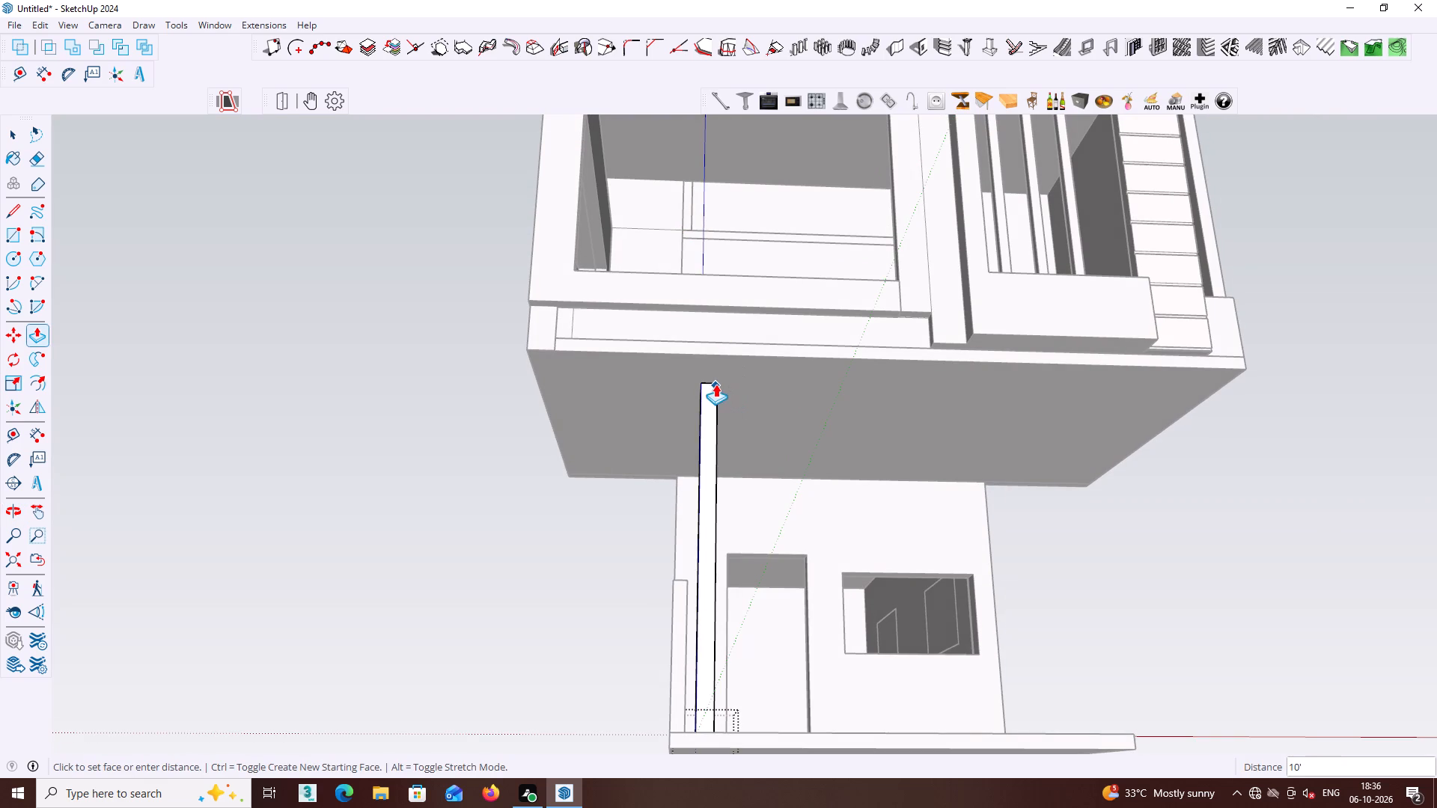
pyautogui.click(716, 383)
pyautogui.press('space')
pyautogui.click(560, 509)
pyautogui.scroll(-4, 591, 524)
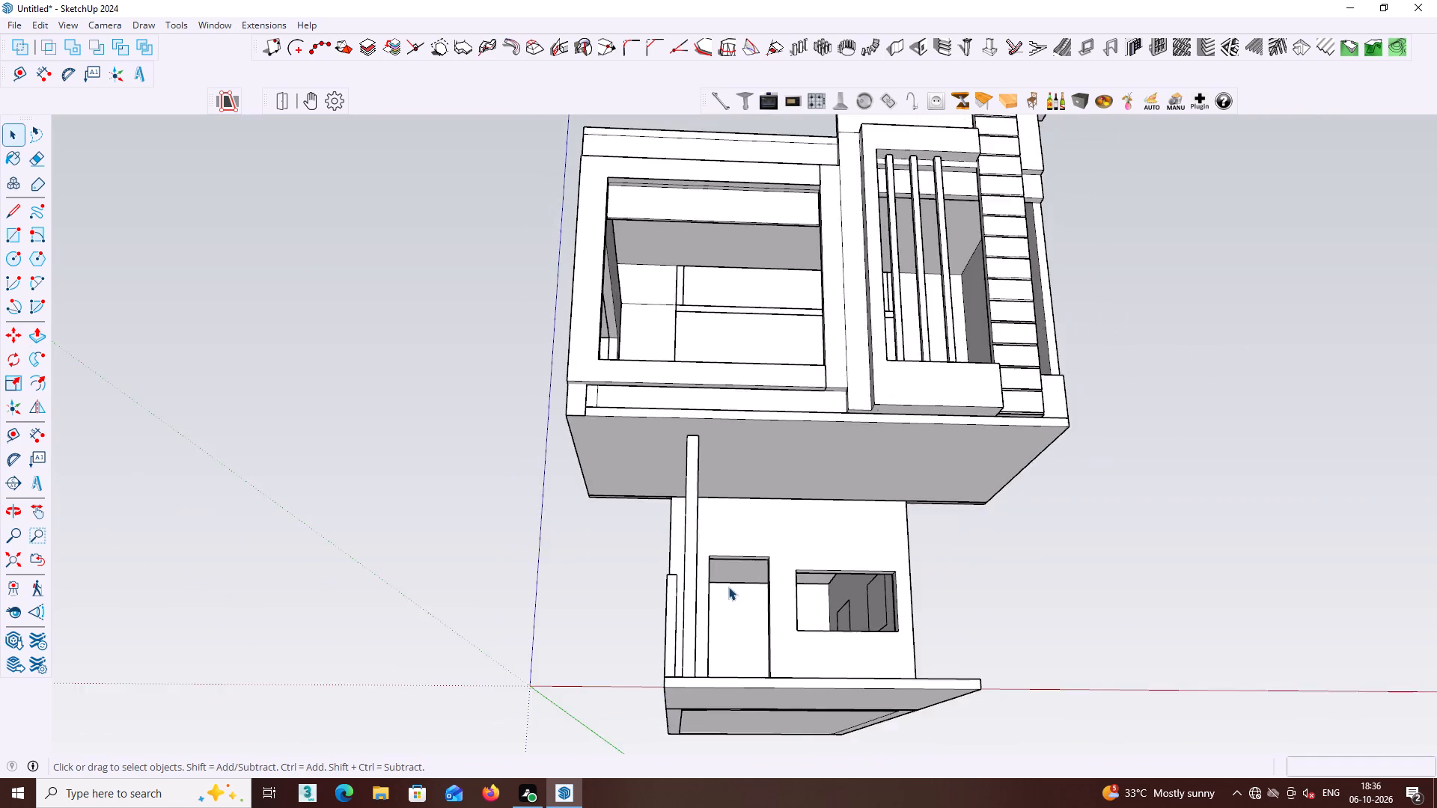
# Copy the column about 9' 9" along the red axis to the window side of the platform.
pyautogui.scroll(-2, 728, 587)
pyautogui.moveTo(735, 577); pyautogui.dragTo(732, 730, button='middle')
pyautogui.keyDown('shift'); pyautogui.moveTo(739, 703); pyautogui.dragTo(742, 610, button='middle'); pyautogui.keyUp('shift')
pyautogui.moveTo(738, 607); pyautogui.dragTo(728, 676, button='middle')
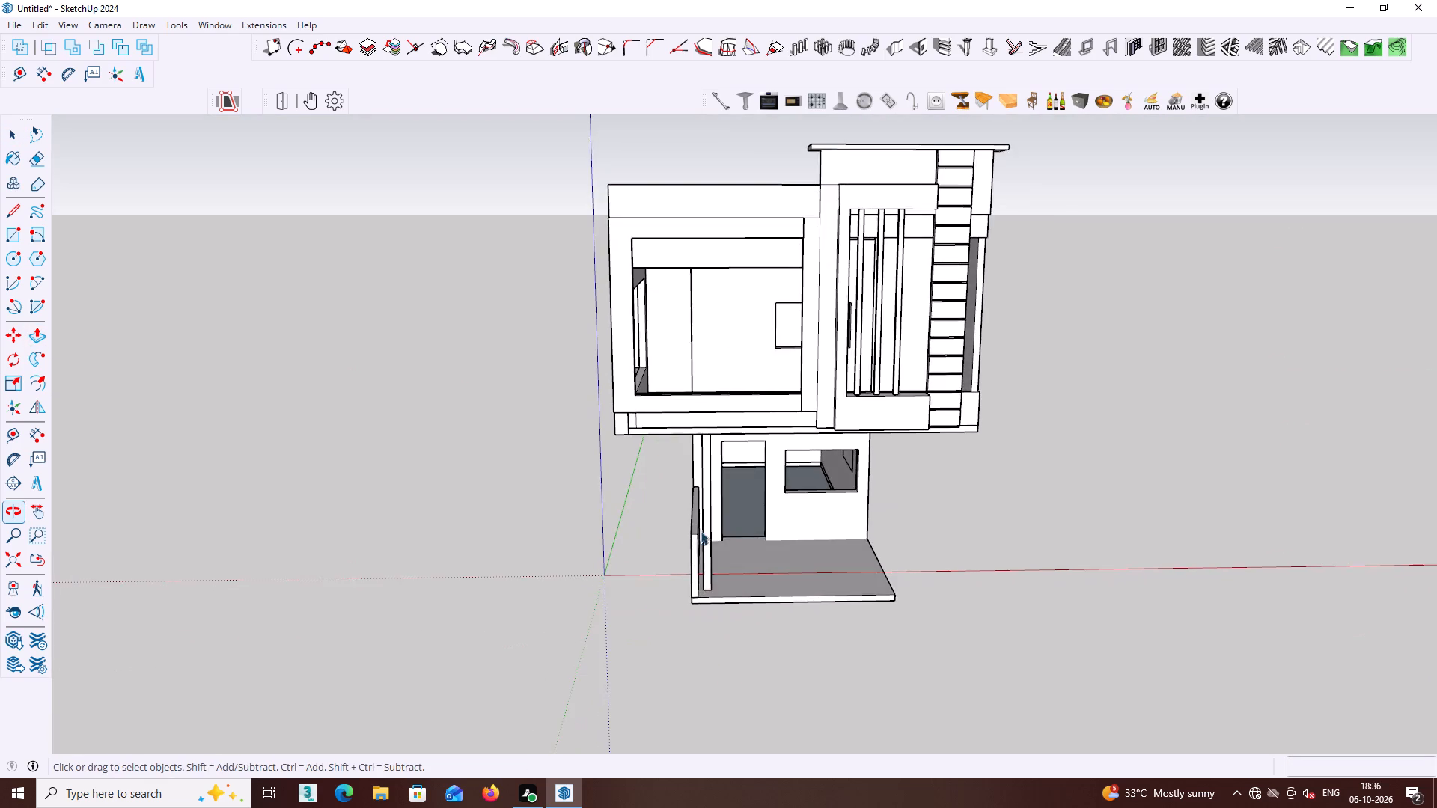
pyautogui.scroll(2, 702, 521)
pyautogui.click(709, 515)
pyautogui.press('m')
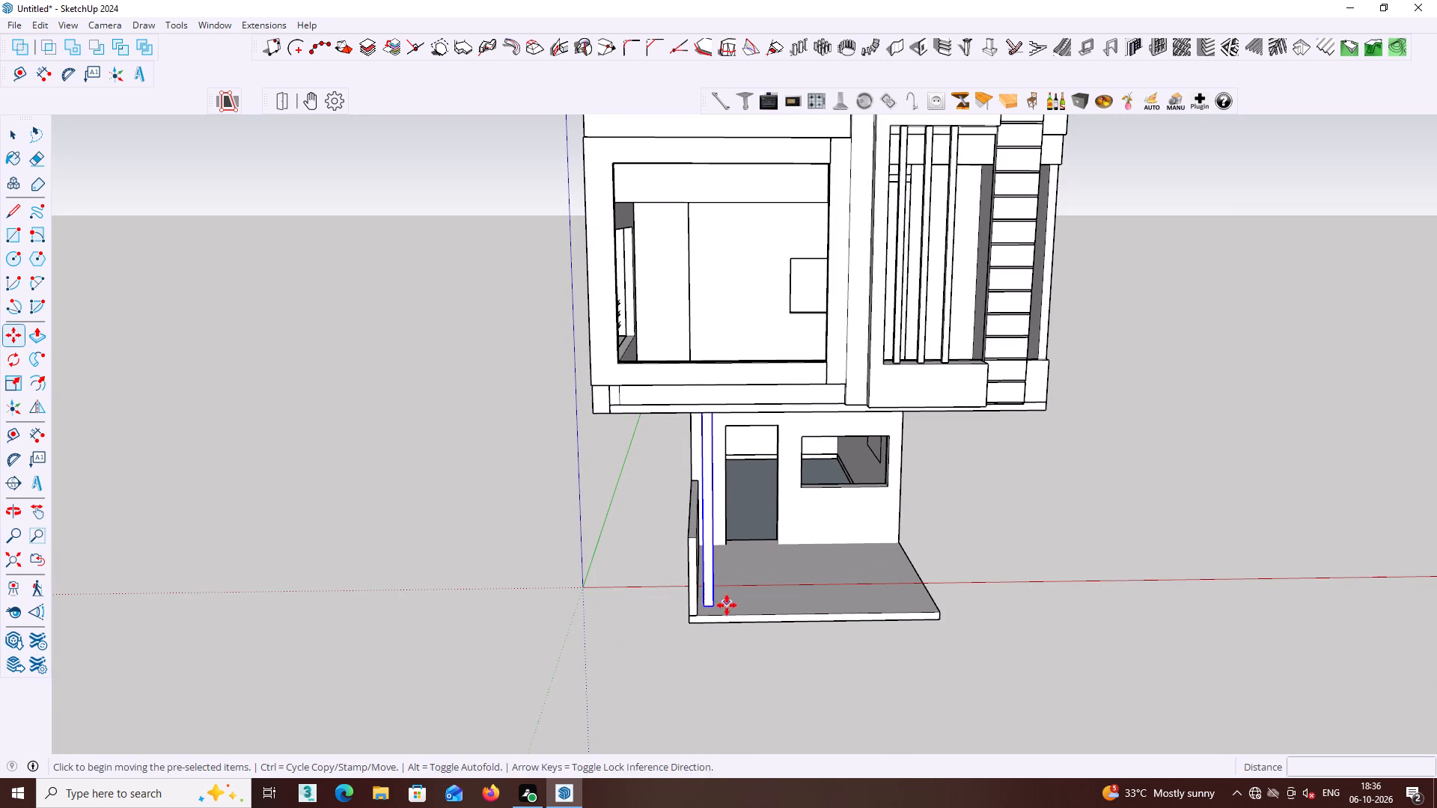
pyautogui.click(716, 607)
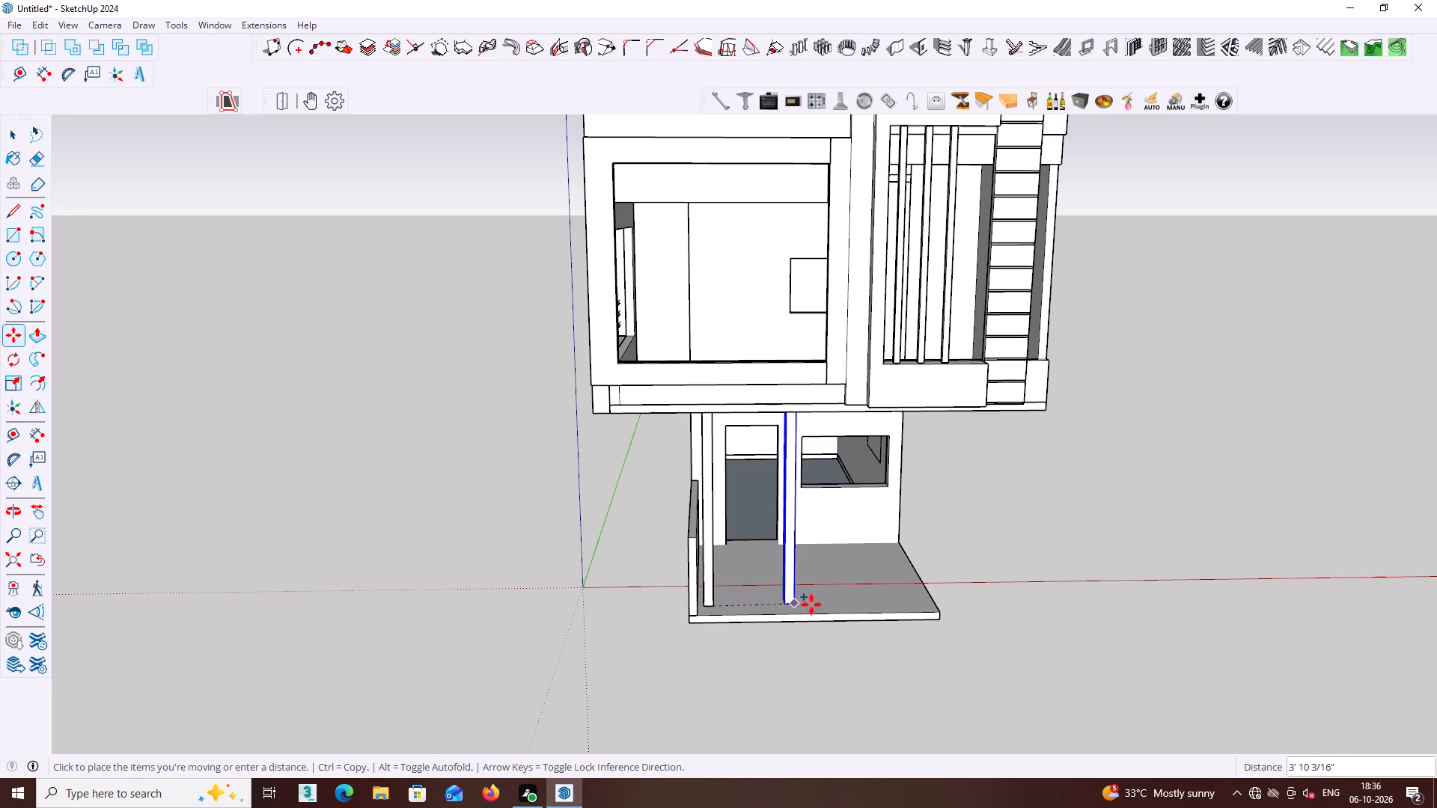
pyautogui.press('Left')
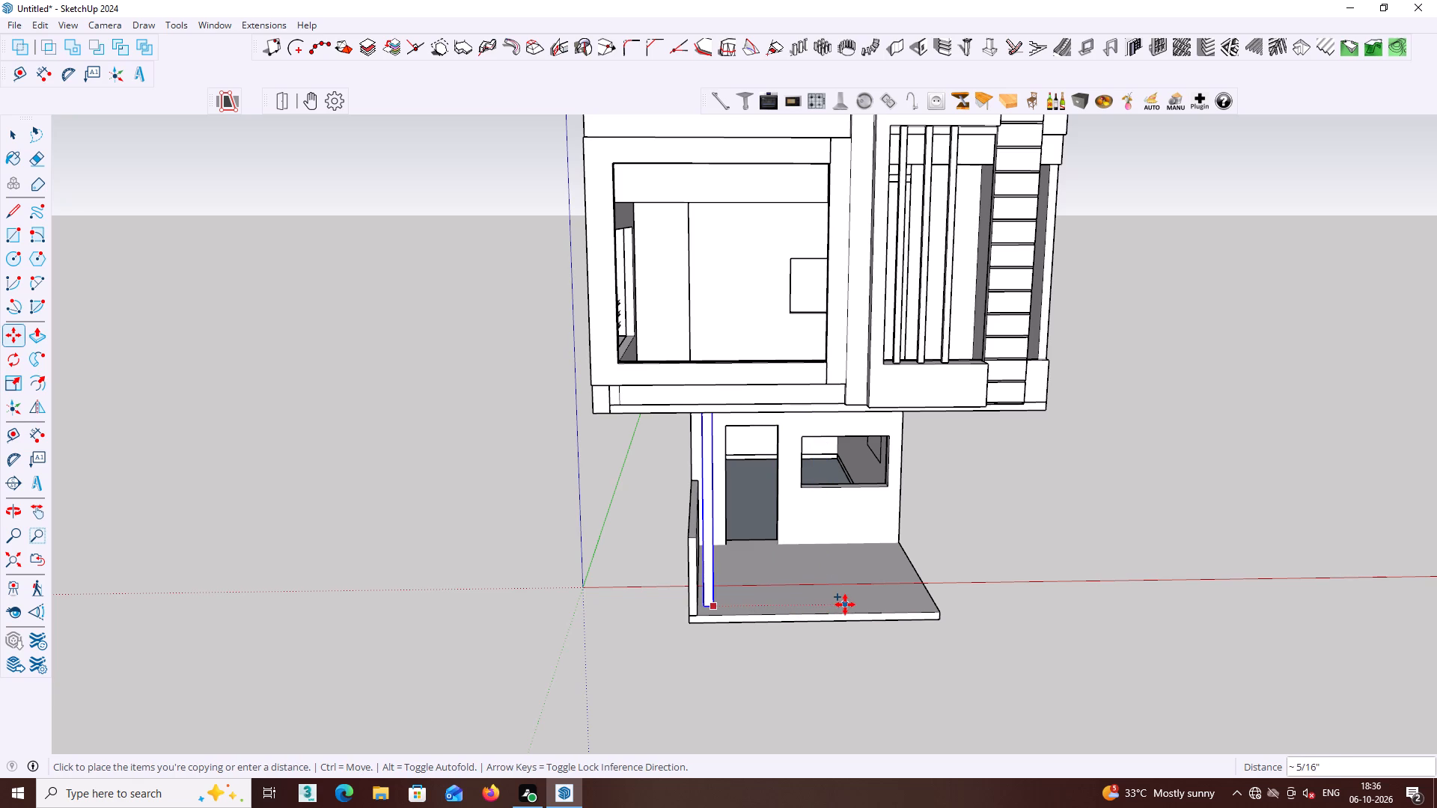
pyautogui.press('Right')
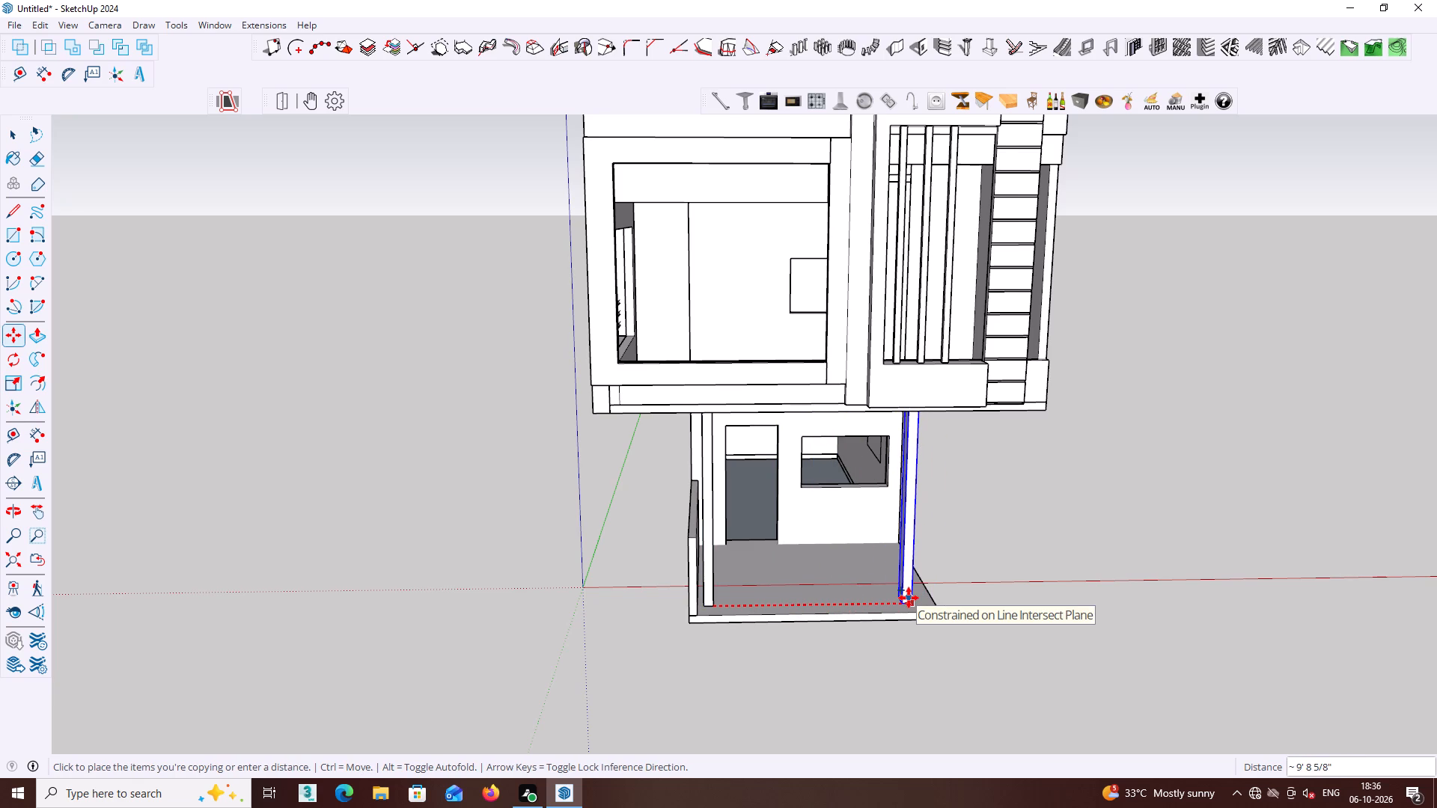
pyautogui.scroll(1, 909, 598)
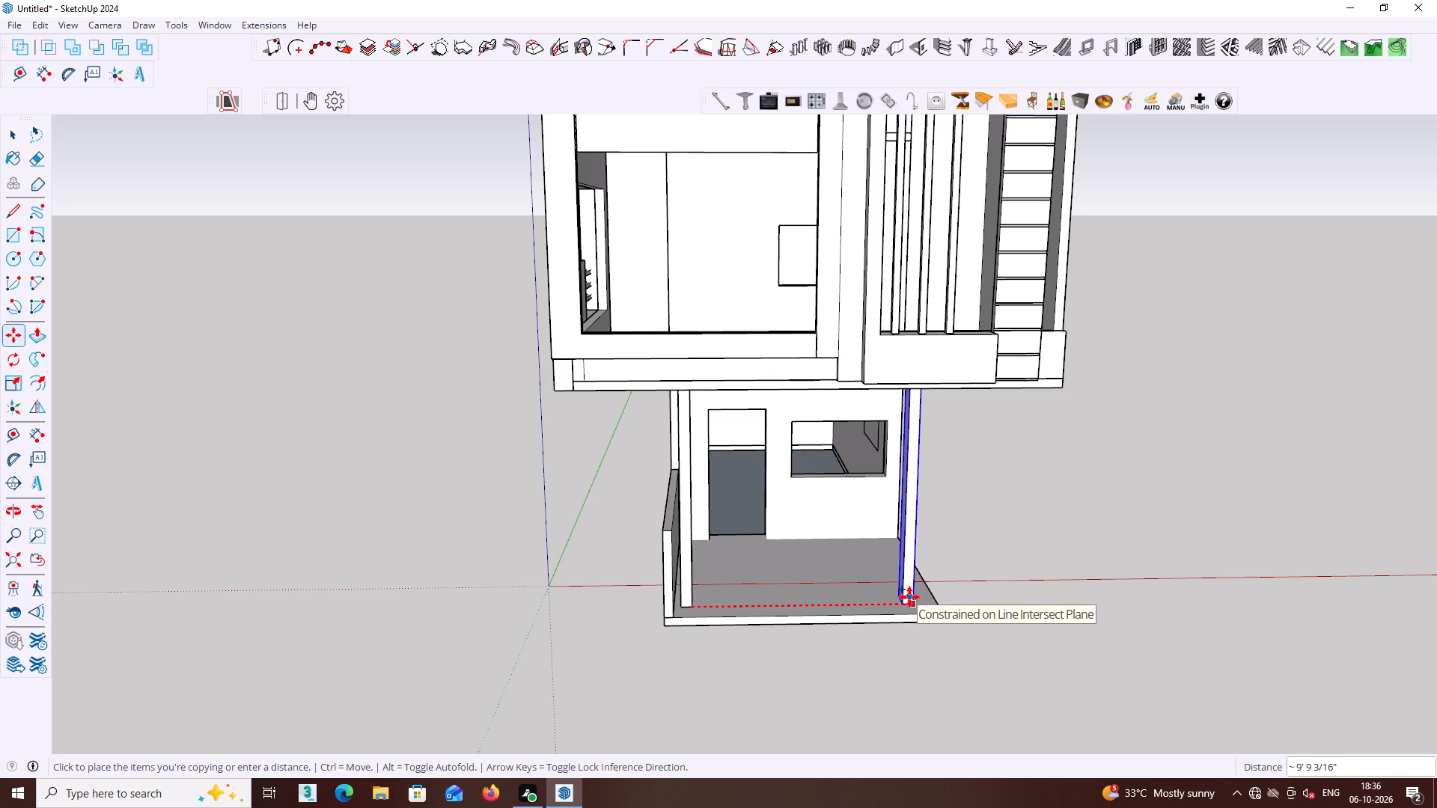
pyautogui.click(909, 597)
pyautogui.press('space')
pyautogui.click(1036, 556)
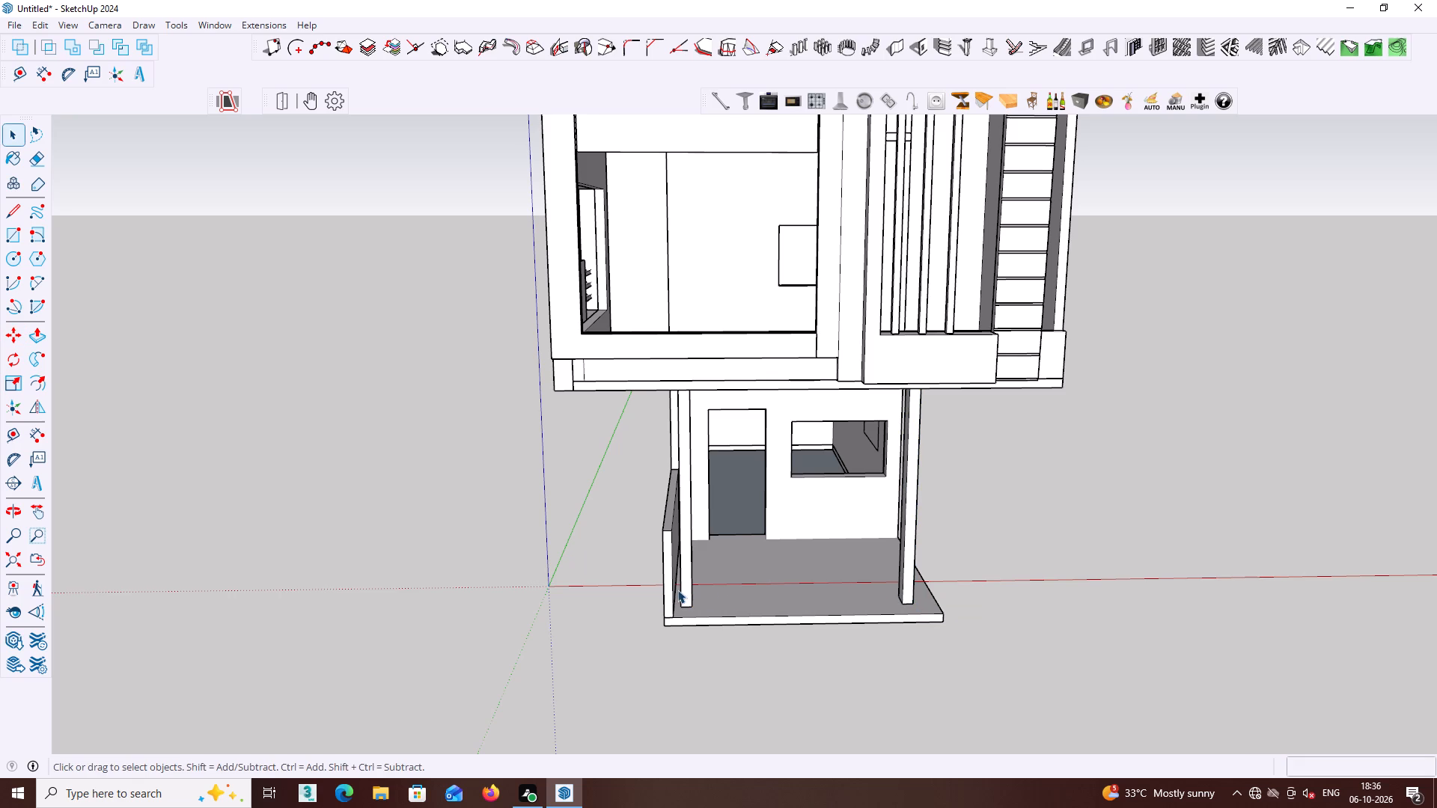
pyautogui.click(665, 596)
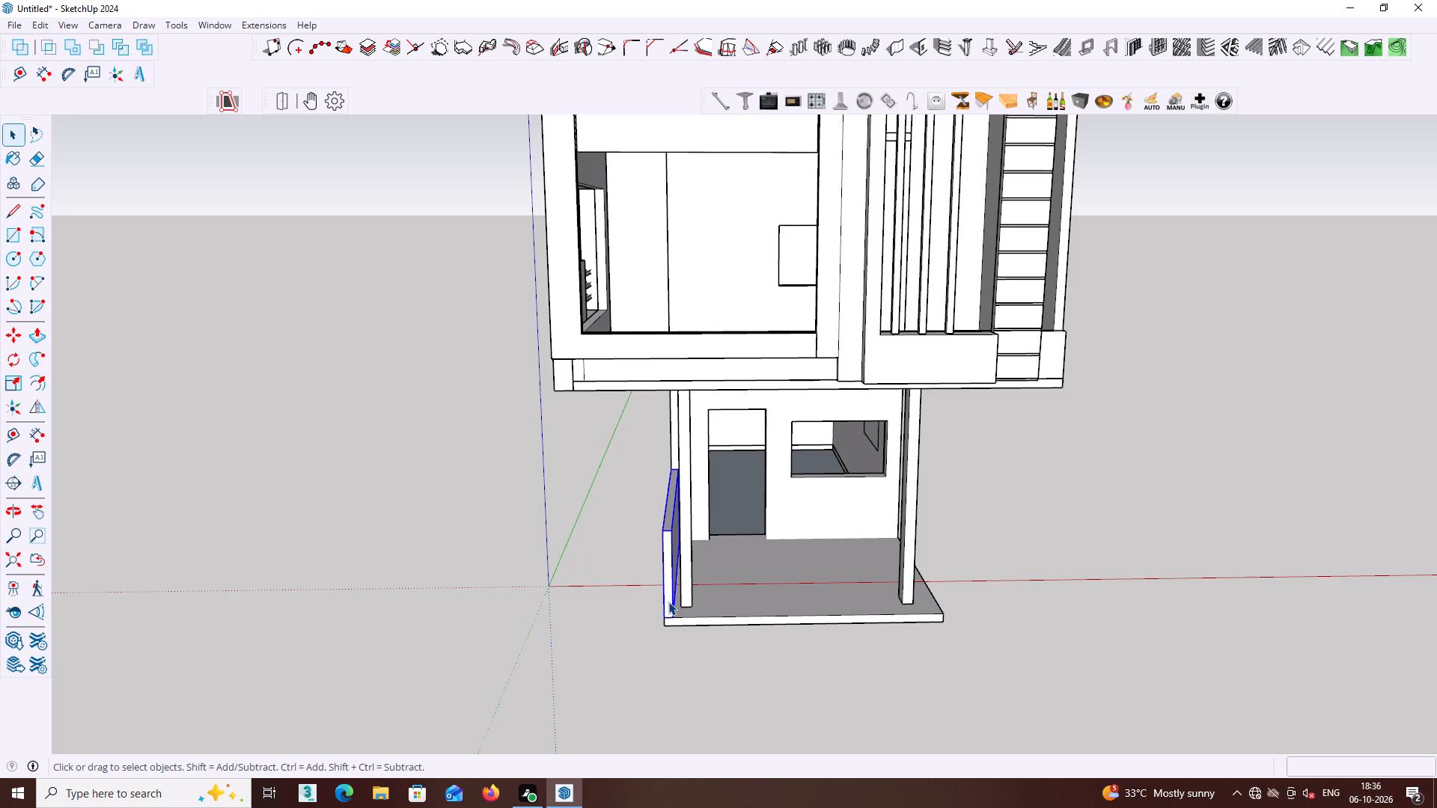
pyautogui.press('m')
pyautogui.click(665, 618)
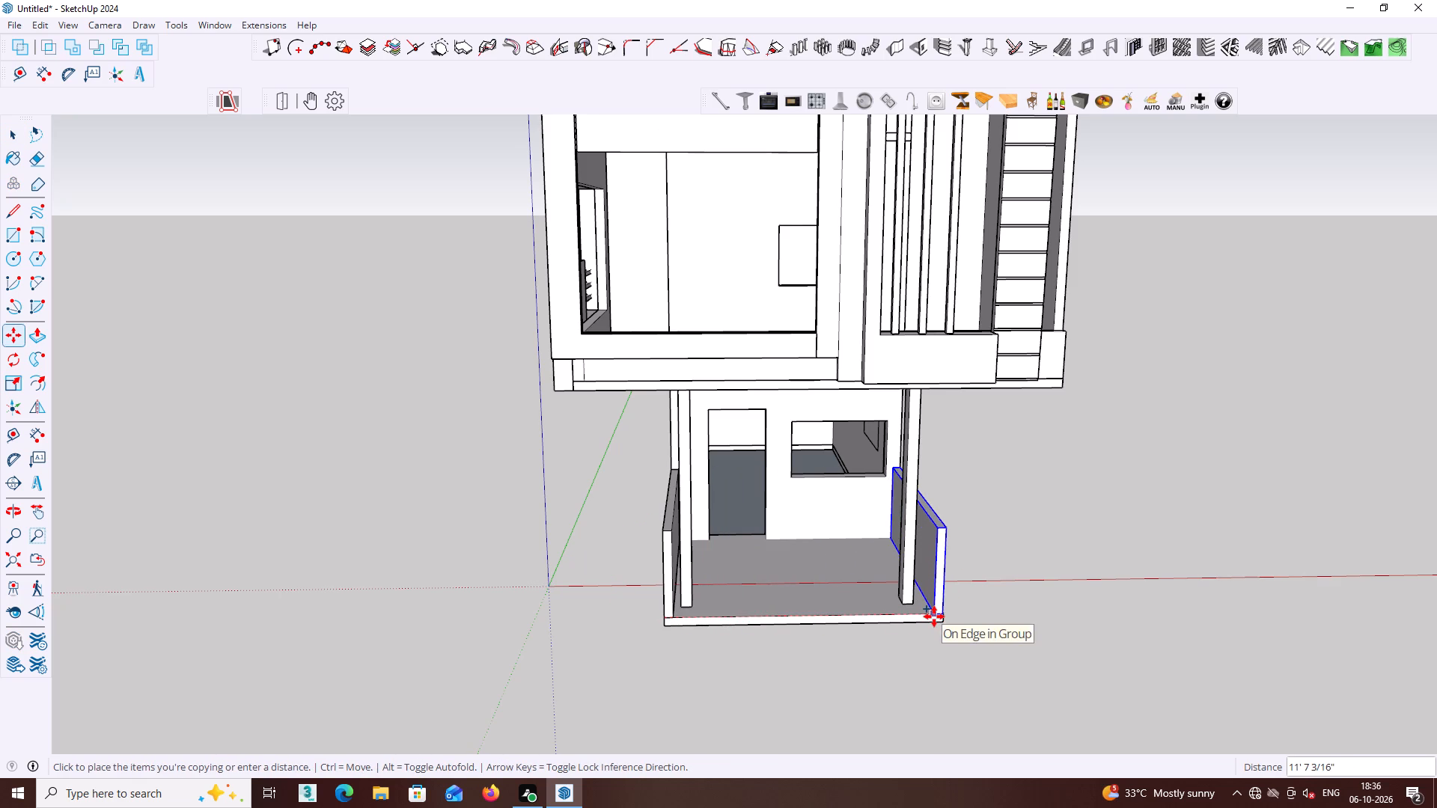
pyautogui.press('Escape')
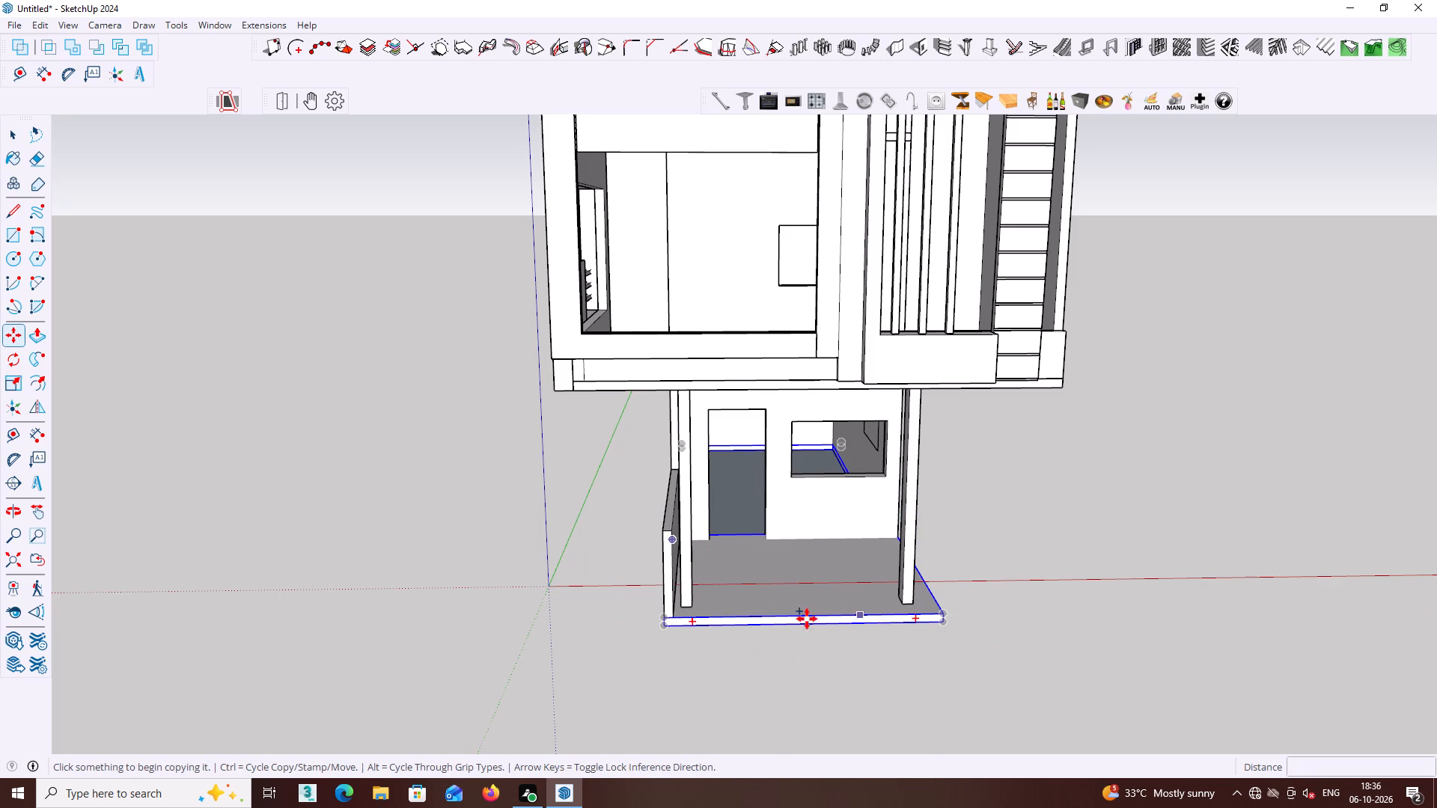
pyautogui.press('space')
# Copy the low side wall about 11' 8" across to the platform's opposite side edge.
pyautogui.click(668, 608)
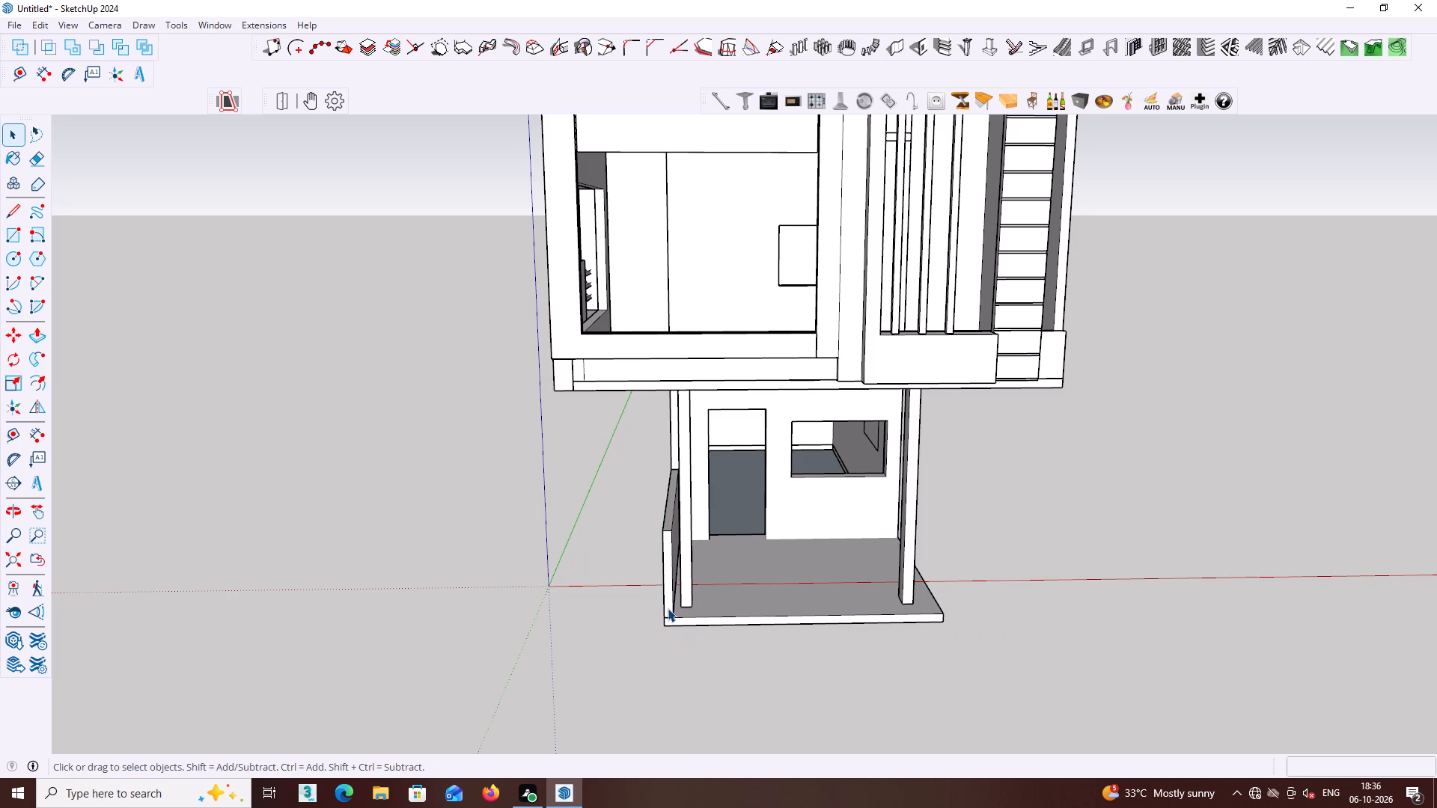
pyautogui.press('m')
pyautogui.click(672, 616)
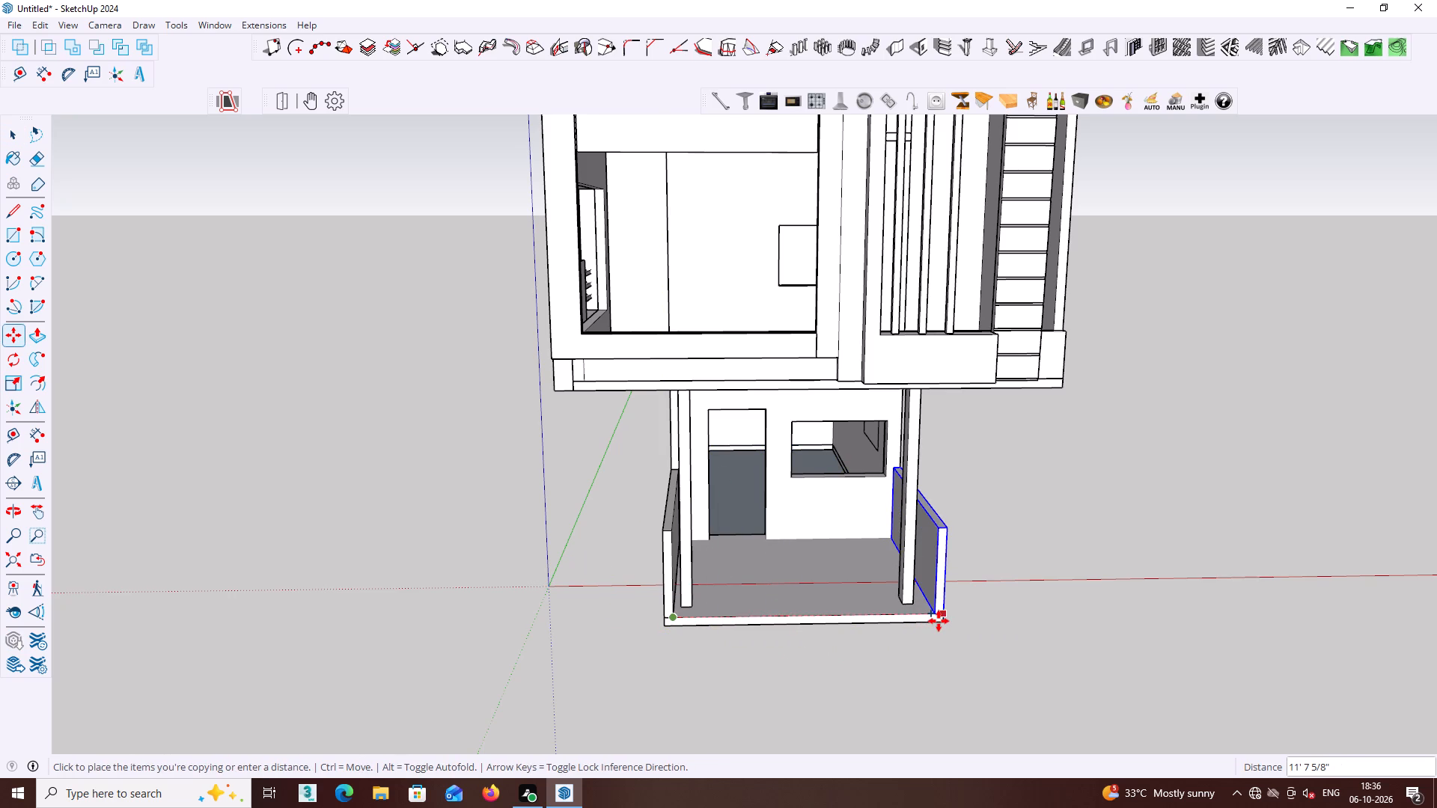
pyautogui.click(939, 620)
pyautogui.press('space')
pyautogui.click(989, 600)
# Examine the entrance porch's columns and side walls beneath the upper storey from the front, both sides and above.
pyautogui.moveTo(977, 580); pyautogui.dragTo(891, 563, button='middle')
pyautogui.scroll(1, 894, 548)
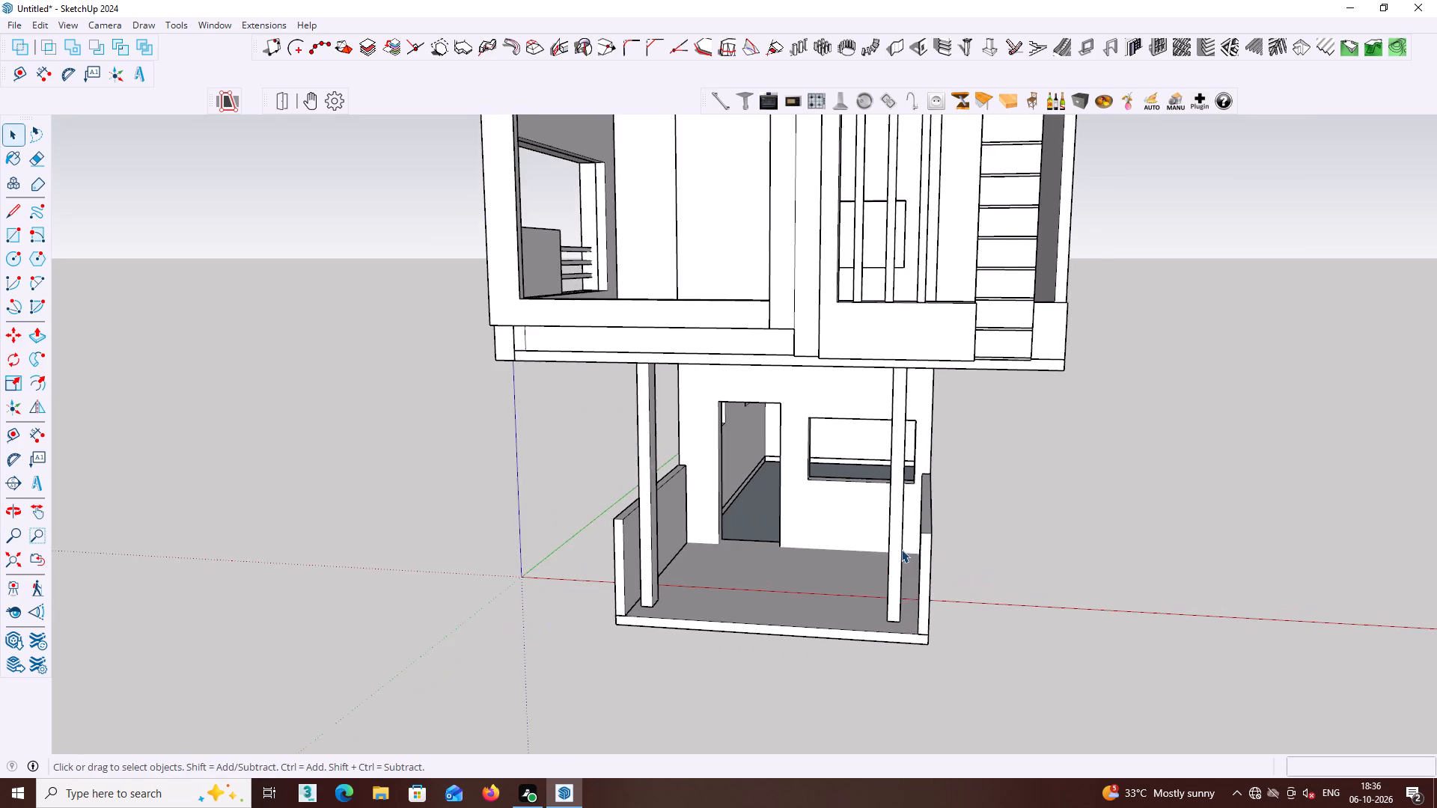
pyautogui.scroll(1, 901, 549)
pyautogui.moveTo(879, 551); pyautogui.dragTo(1061, 584, button='middle')
pyautogui.scroll(3, 902, 560)
pyautogui.moveTo(928, 551); pyautogui.dragTo(836, 425, button='middle')
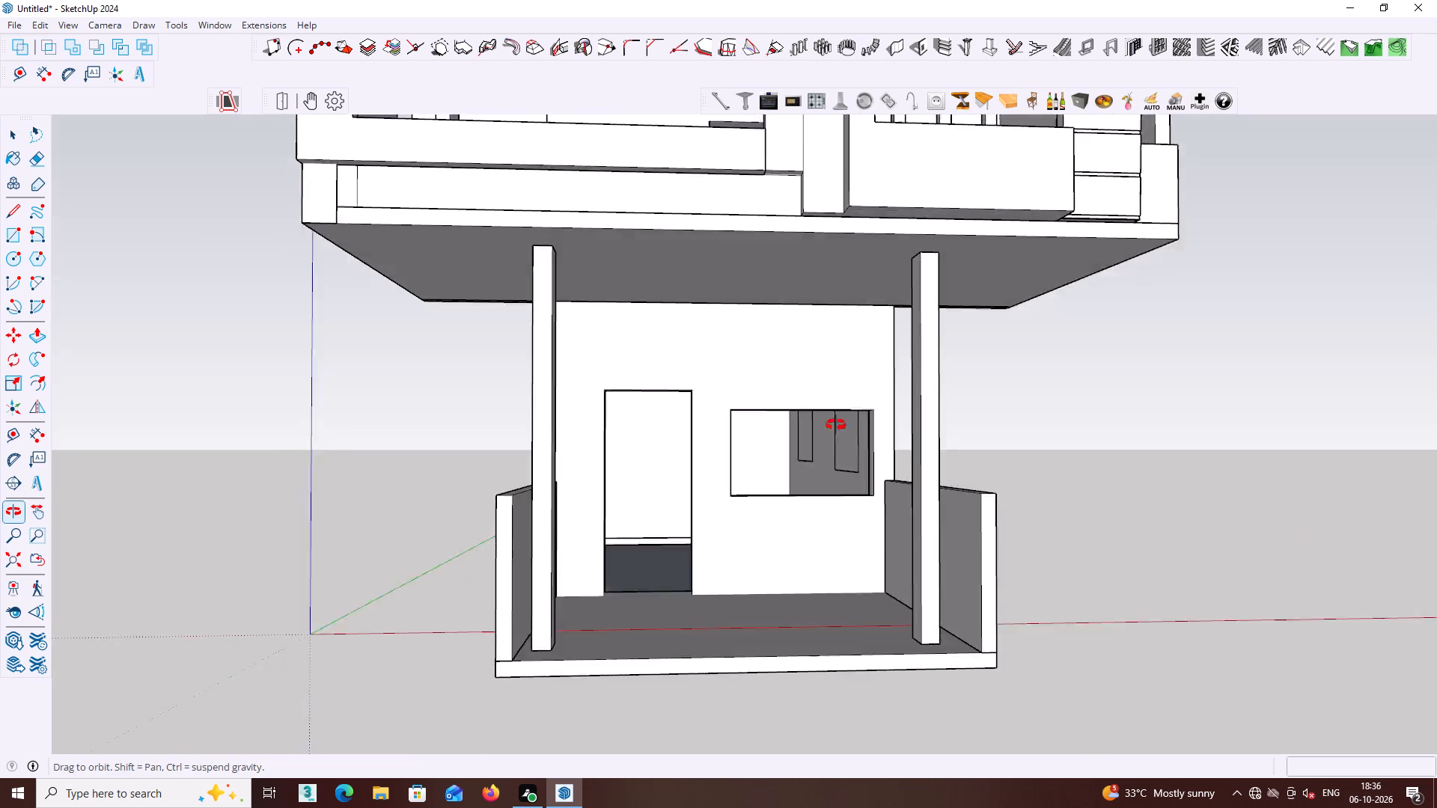
pyautogui.moveTo(836, 425); pyautogui.dragTo(720, 515, button='middle')
pyautogui.scroll(-5, 737, 512)
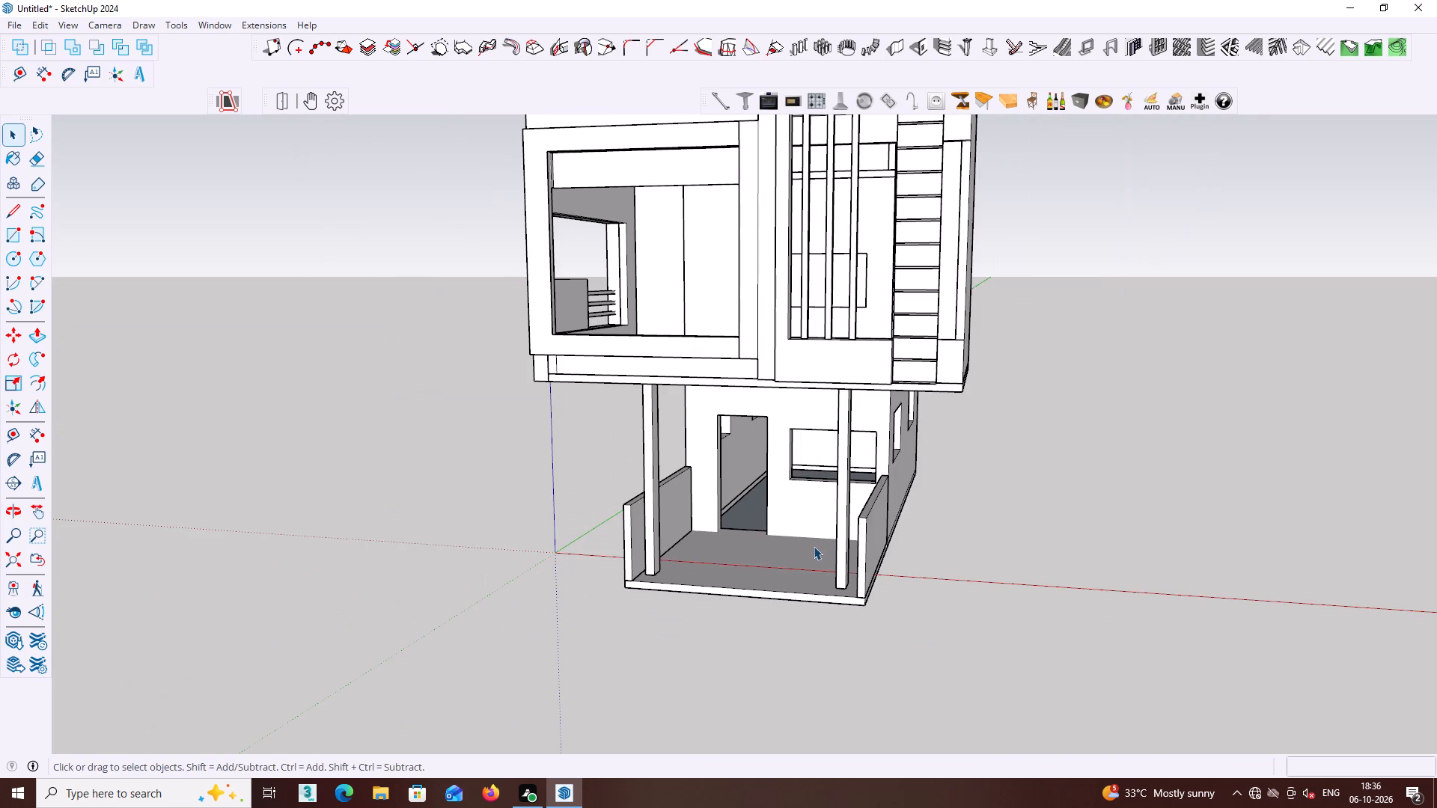
pyautogui.moveTo(814, 546); pyautogui.dragTo(1018, 493, button='middle')
pyautogui.moveTo(713, 447); pyautogui.dragTo(766, 451, button='middle')
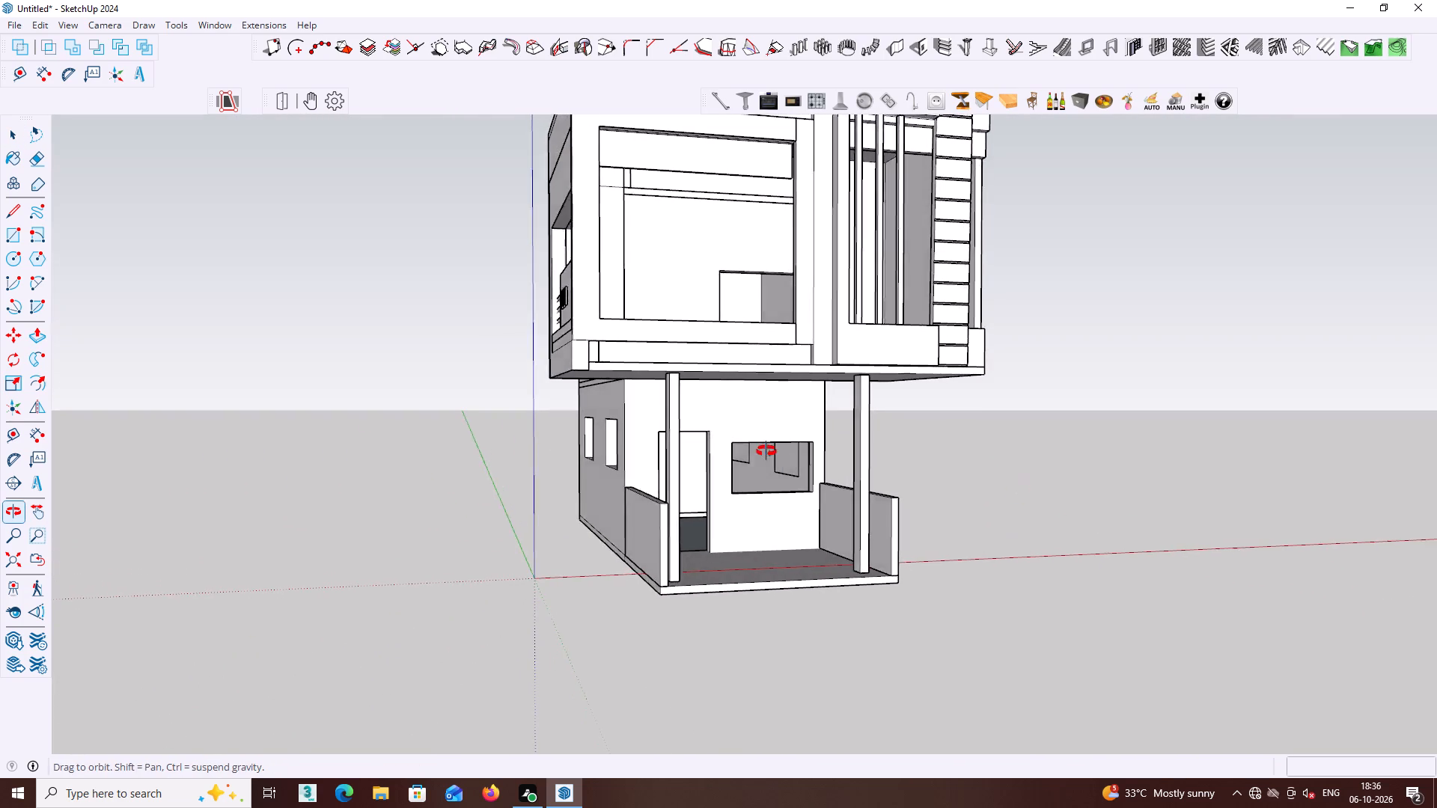
pyautogui.moveTo(766, 451); pyautogui.dragTo(745, 602, button='middle')
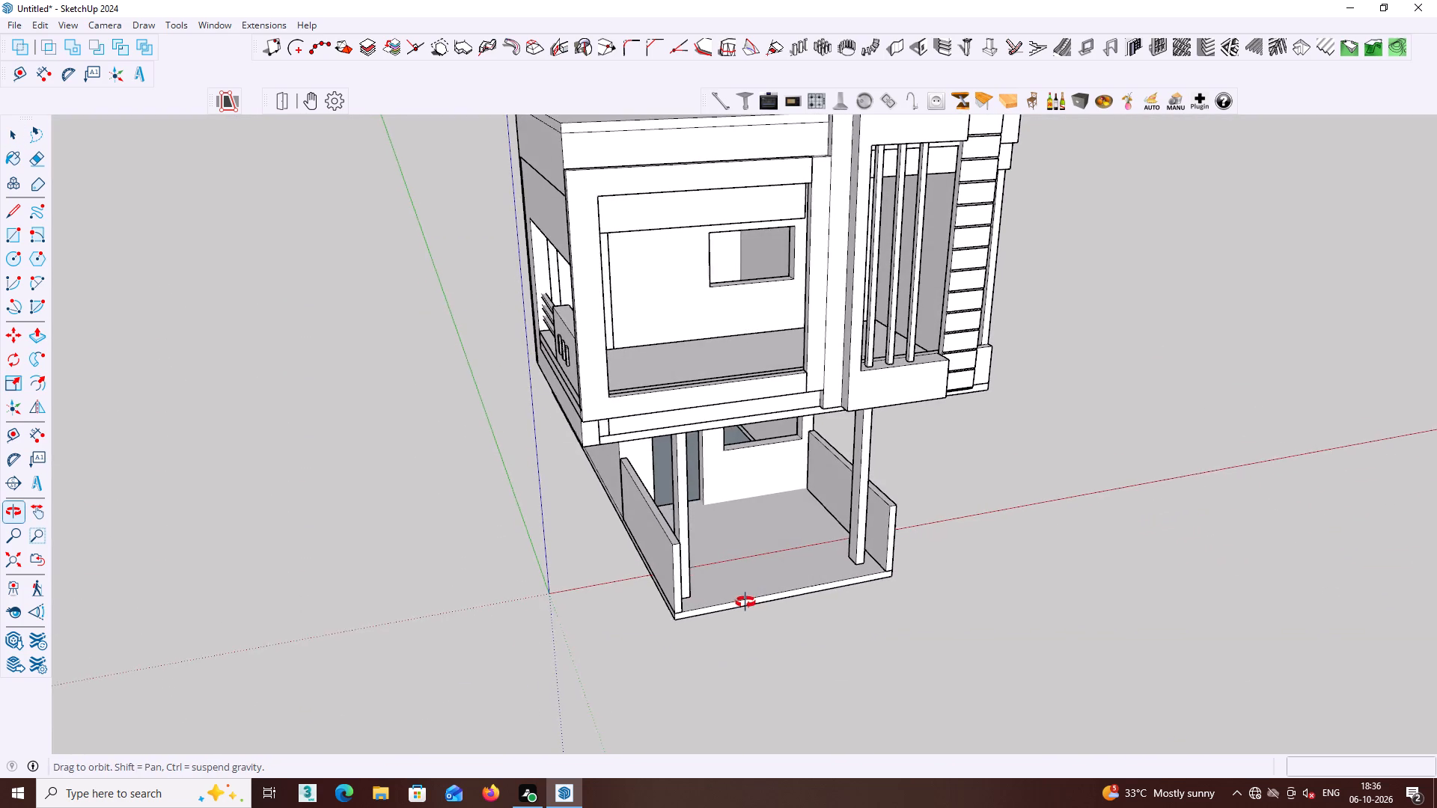
pyautogui.moveTo(745, 602); pyautogui.dragTo(736, 593, button='middle')
pyautogui.moveTo(864, 584); pyautogui.dragTo(833, 559, button='middle')
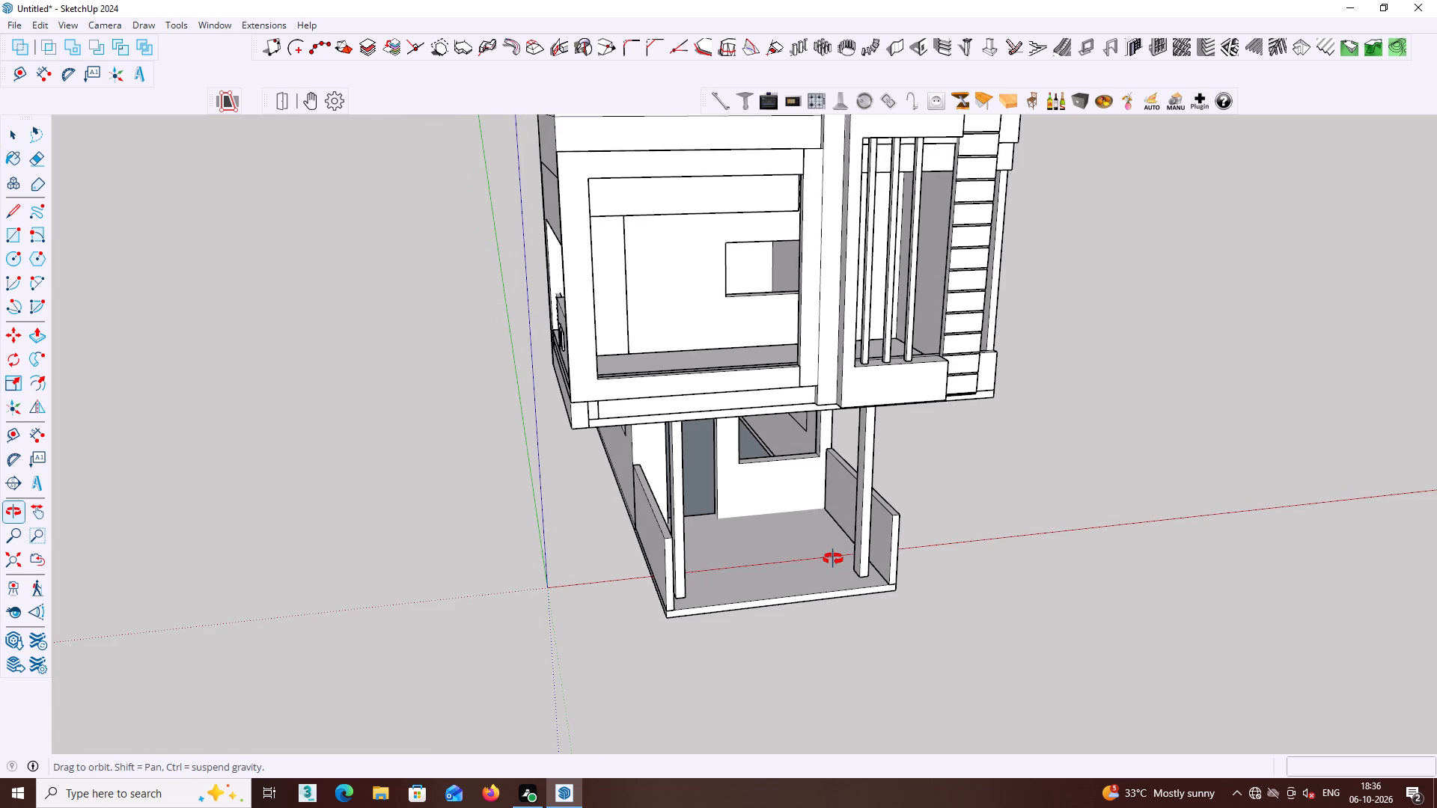
pyautogui.moveTo(833, 559); pyautogui.dragTo(839, 557, button='middle')
pyautogui.moveTo(918, 535); pyautogui.dragTo(890, 531, button='middle')
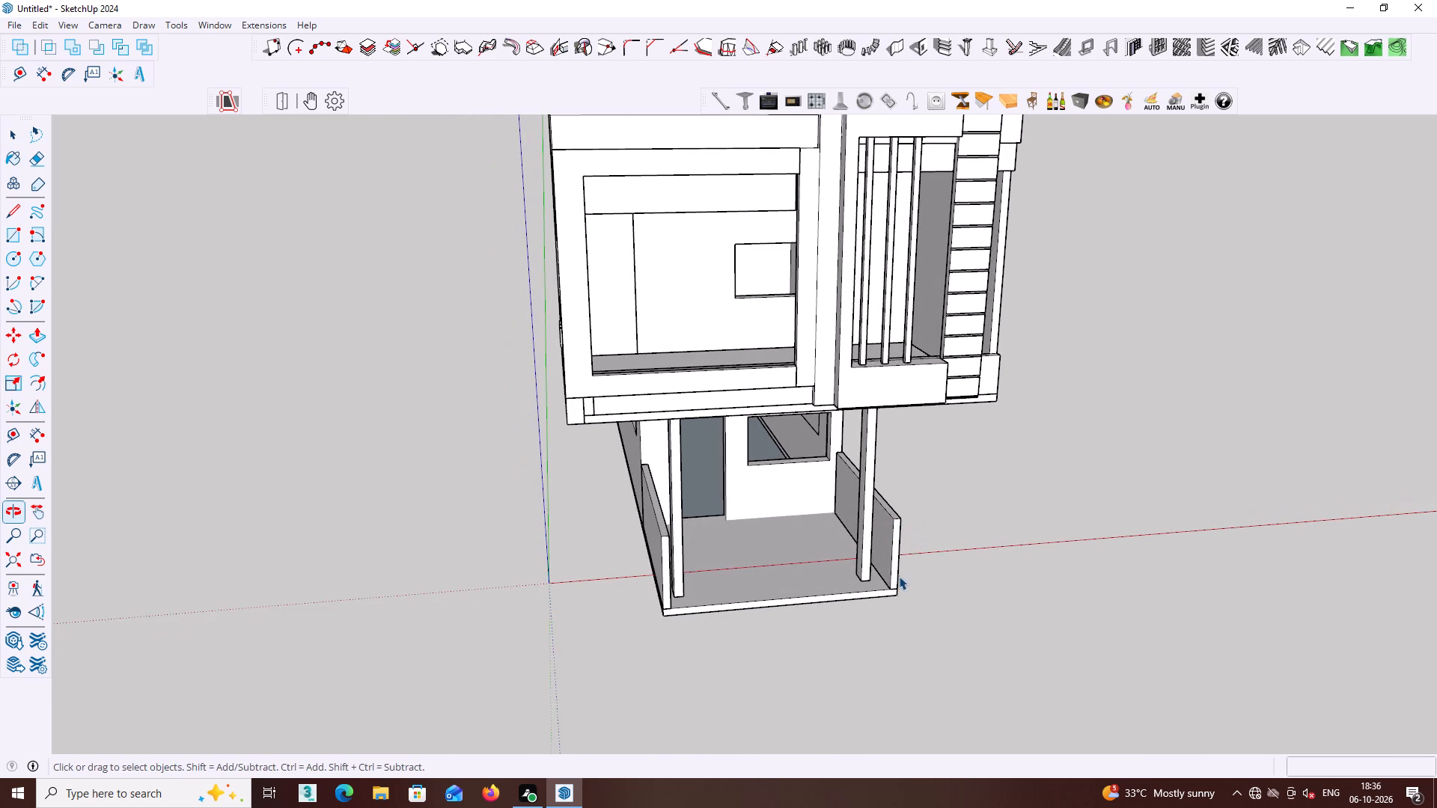
# Inside the door-side wall's group, Push/Pull its front end face back about 1' from the platform's front edge, and close the group.
pyautogui.scroll(3, 897, 587)
pyautogui.moveTo(861, 592); pyautogui.dragTo(1079, 562, button='middle')
pyautogui.scroll(3, 546, 579)
pyautogui.moveTo(686, 614); pyautogui.dragTo(632, 630, button='middle')
pyautogui.click(650, 628)
pyautogui.tripleClick(650, 628)
pyautogui.click(655, 634)
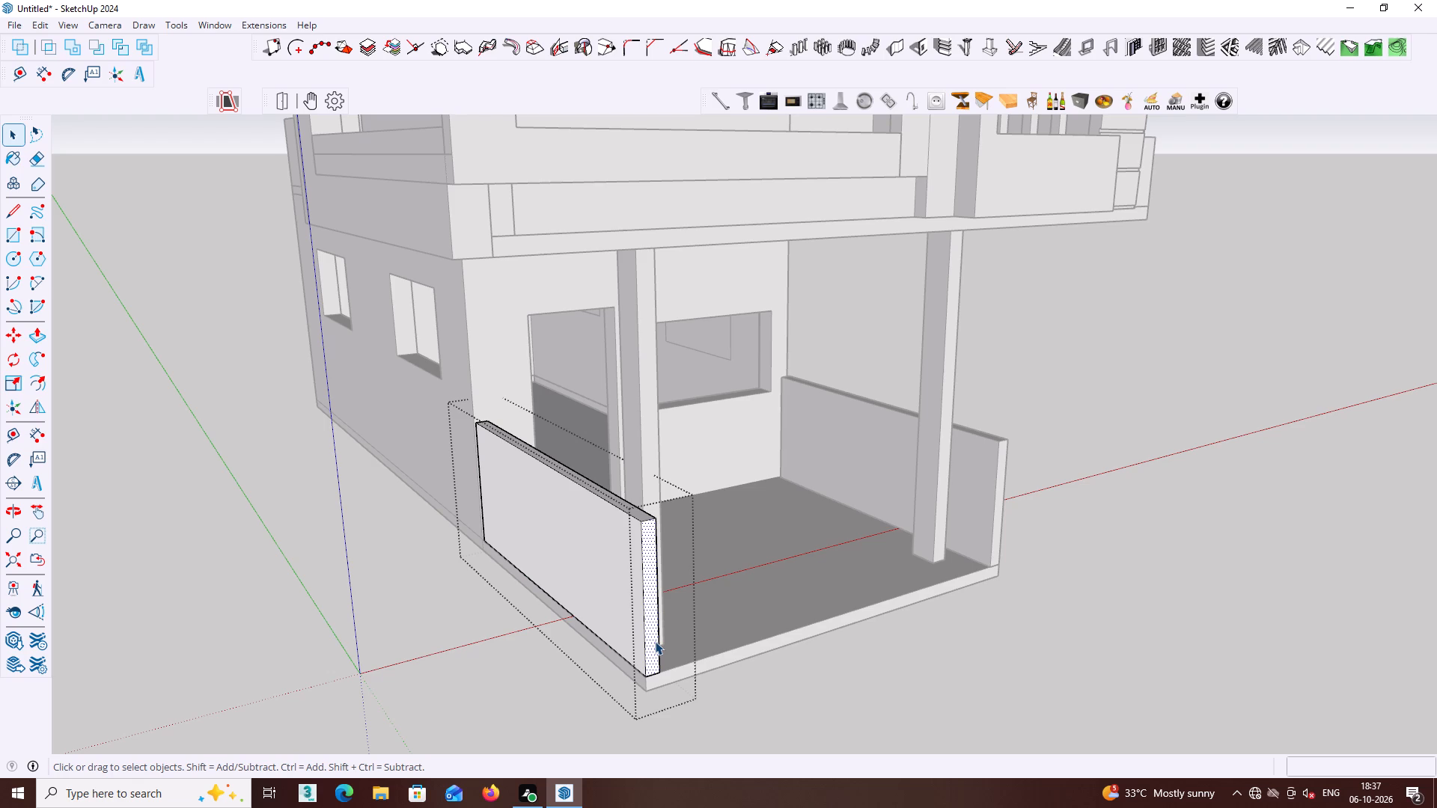
pyautogui.press('p')
pyautogui.click(656, 644)
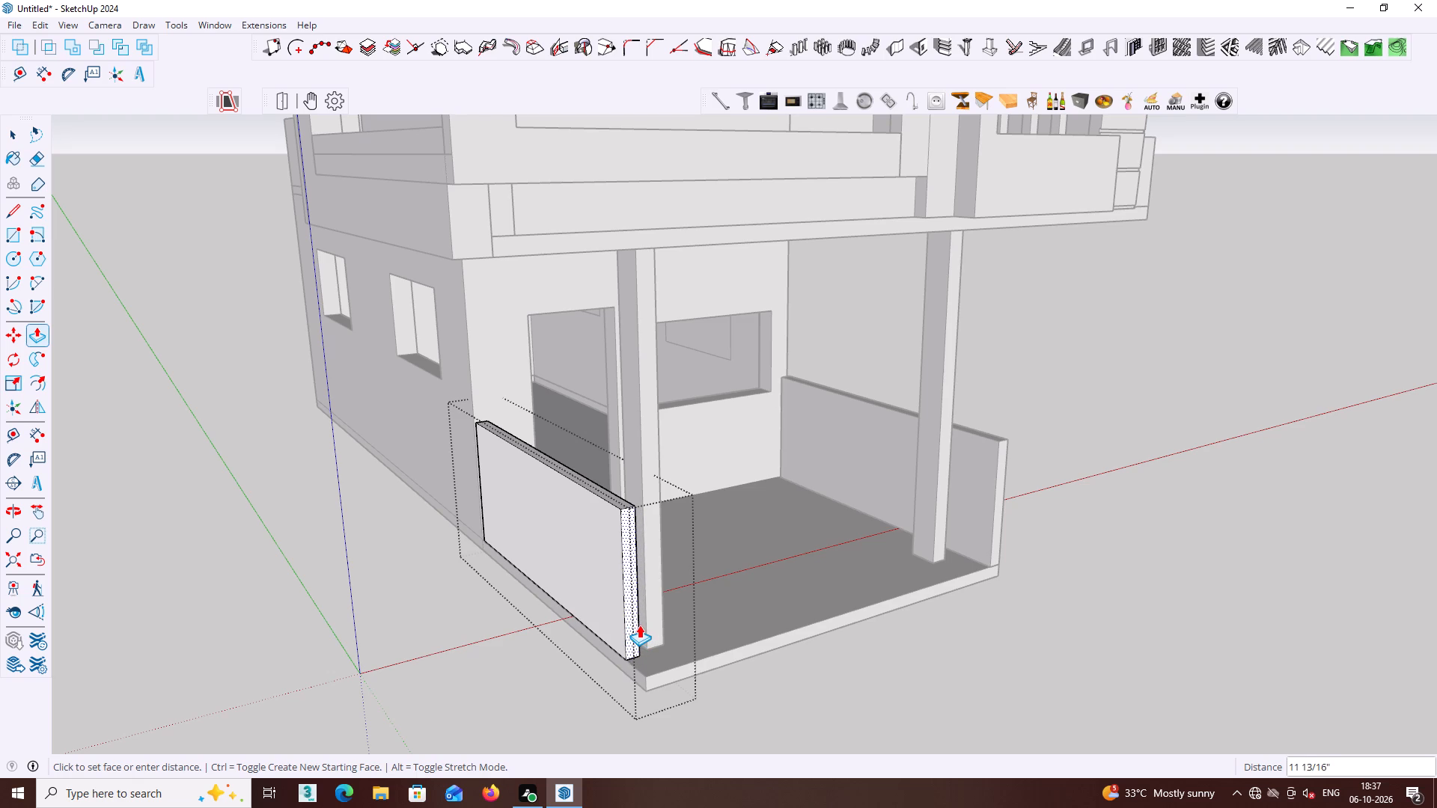
pyautogui.click(639, 625)
pyautogui.press('space')
pyautogui.moveTo(1001, 559); pyautogui.dragTo(945, 590, button='middle')
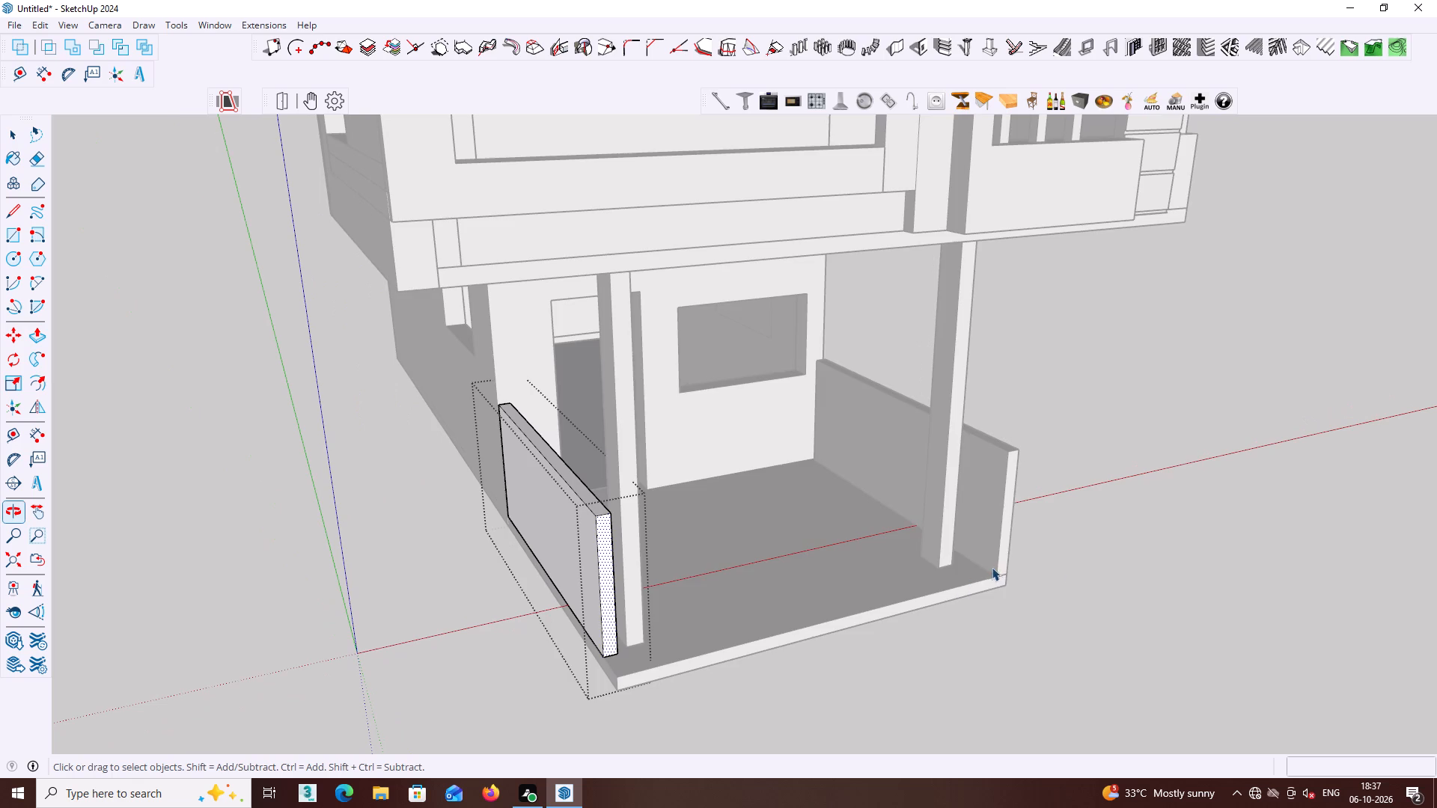
pyautogui.click(1074, 566)
# Inside the opposite side wall's group, Push/Pull its front end face back about 1', and close the group.
pyautogui.tripleClick(1000, 548)
pyautogui.click(1004, 548)
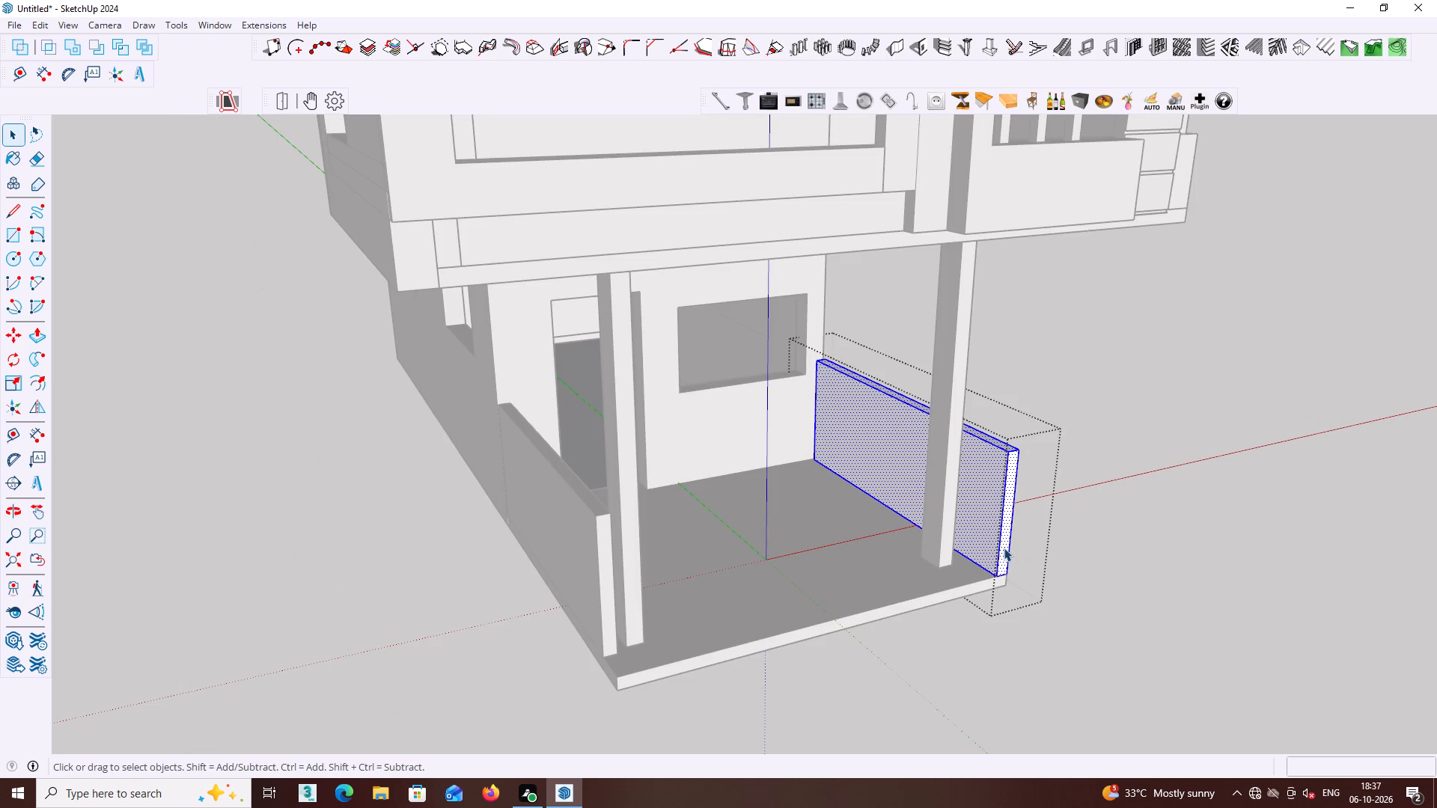
pyautogui.click(1005, 548)
pyautogui.press('p')
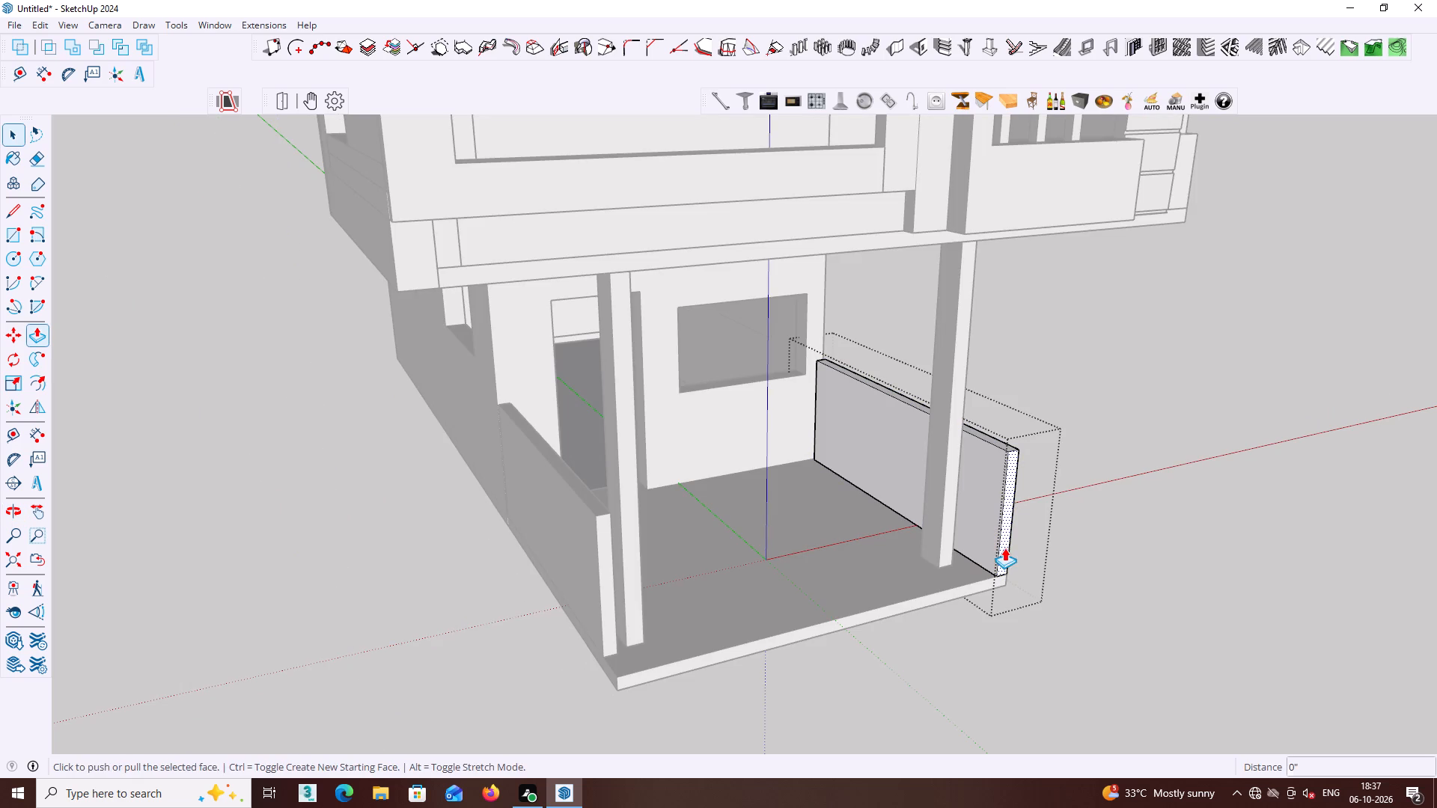
pyautogui.click(1004, 548)
pyautogui.click(985, 529)
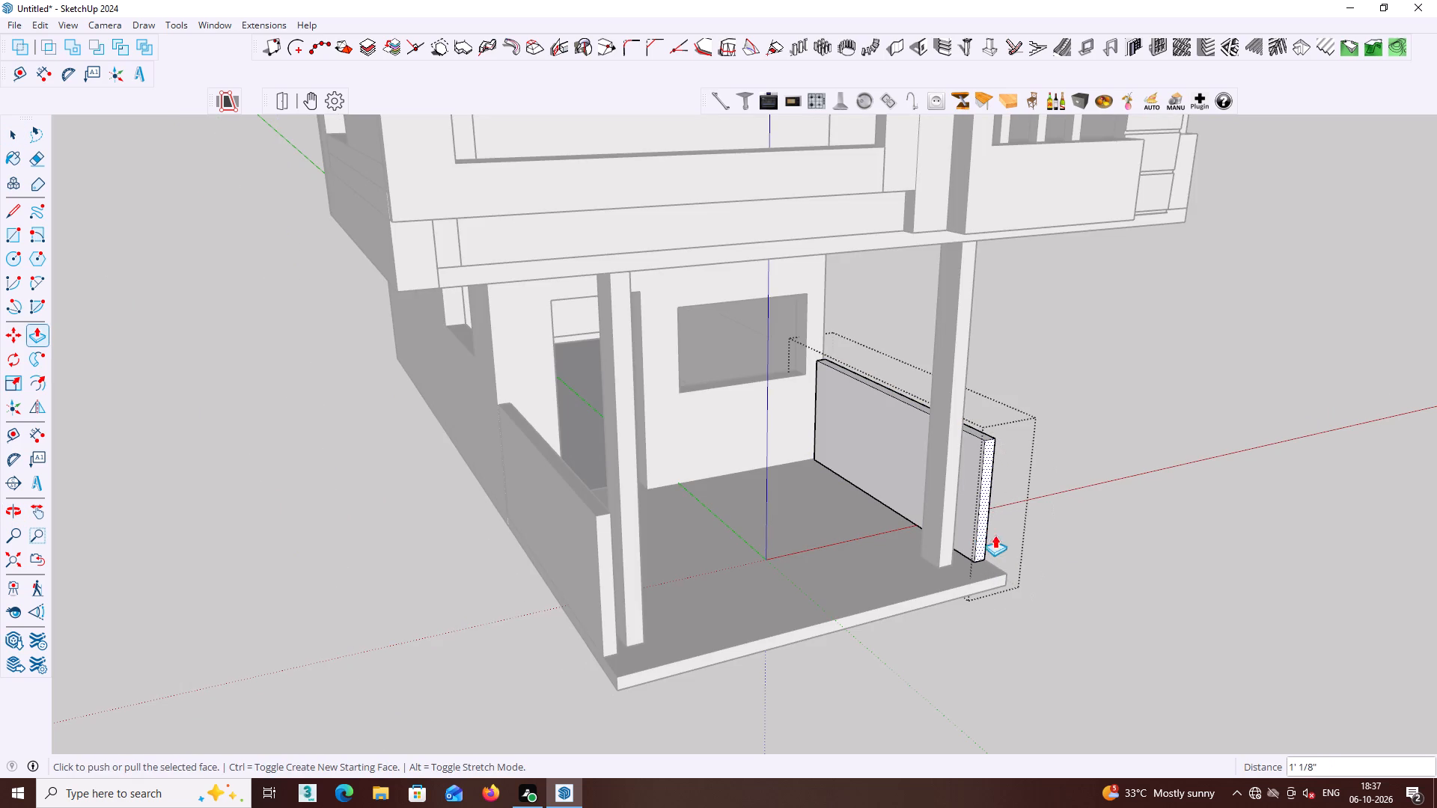
pyautogui.press('space')
pyautogui.click(1087, 557)
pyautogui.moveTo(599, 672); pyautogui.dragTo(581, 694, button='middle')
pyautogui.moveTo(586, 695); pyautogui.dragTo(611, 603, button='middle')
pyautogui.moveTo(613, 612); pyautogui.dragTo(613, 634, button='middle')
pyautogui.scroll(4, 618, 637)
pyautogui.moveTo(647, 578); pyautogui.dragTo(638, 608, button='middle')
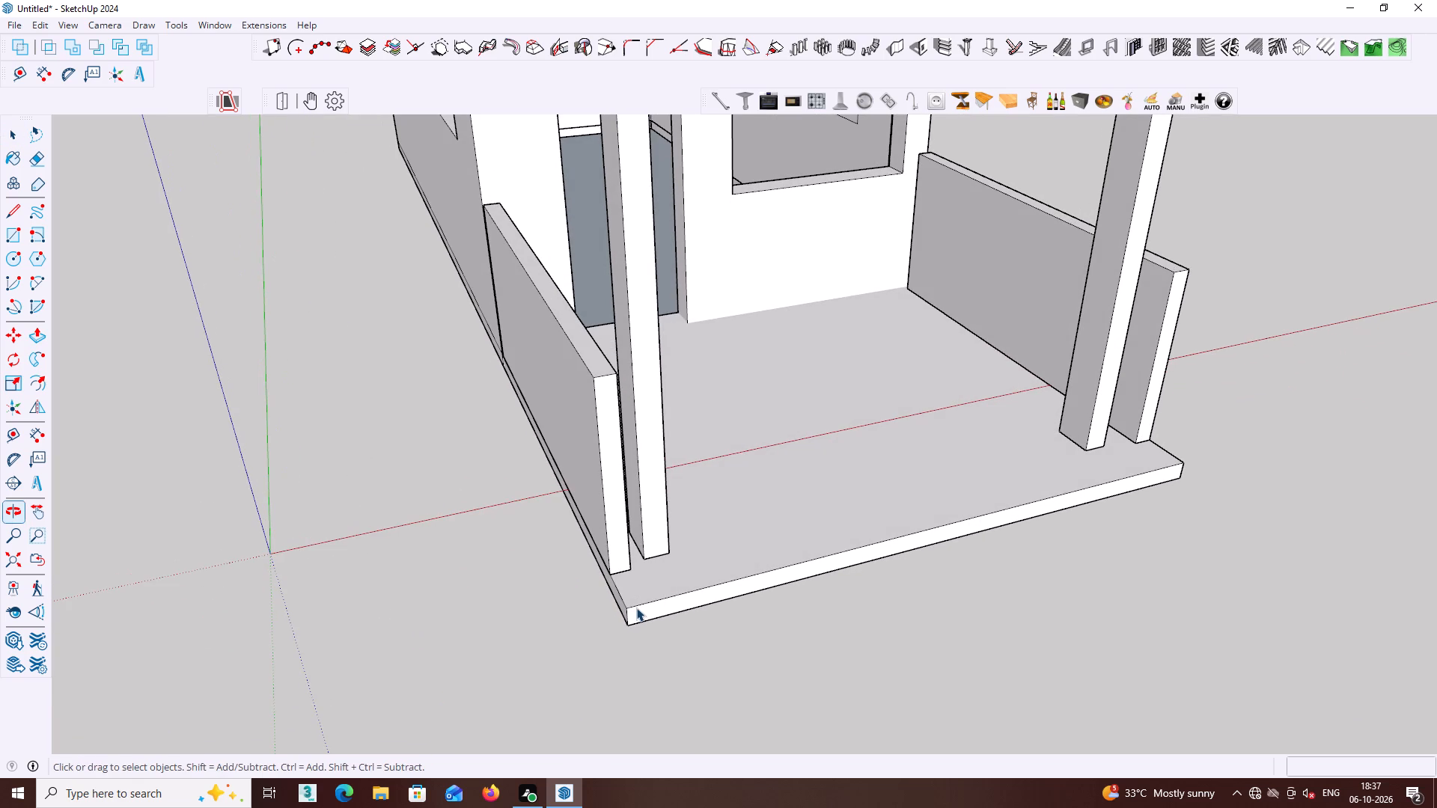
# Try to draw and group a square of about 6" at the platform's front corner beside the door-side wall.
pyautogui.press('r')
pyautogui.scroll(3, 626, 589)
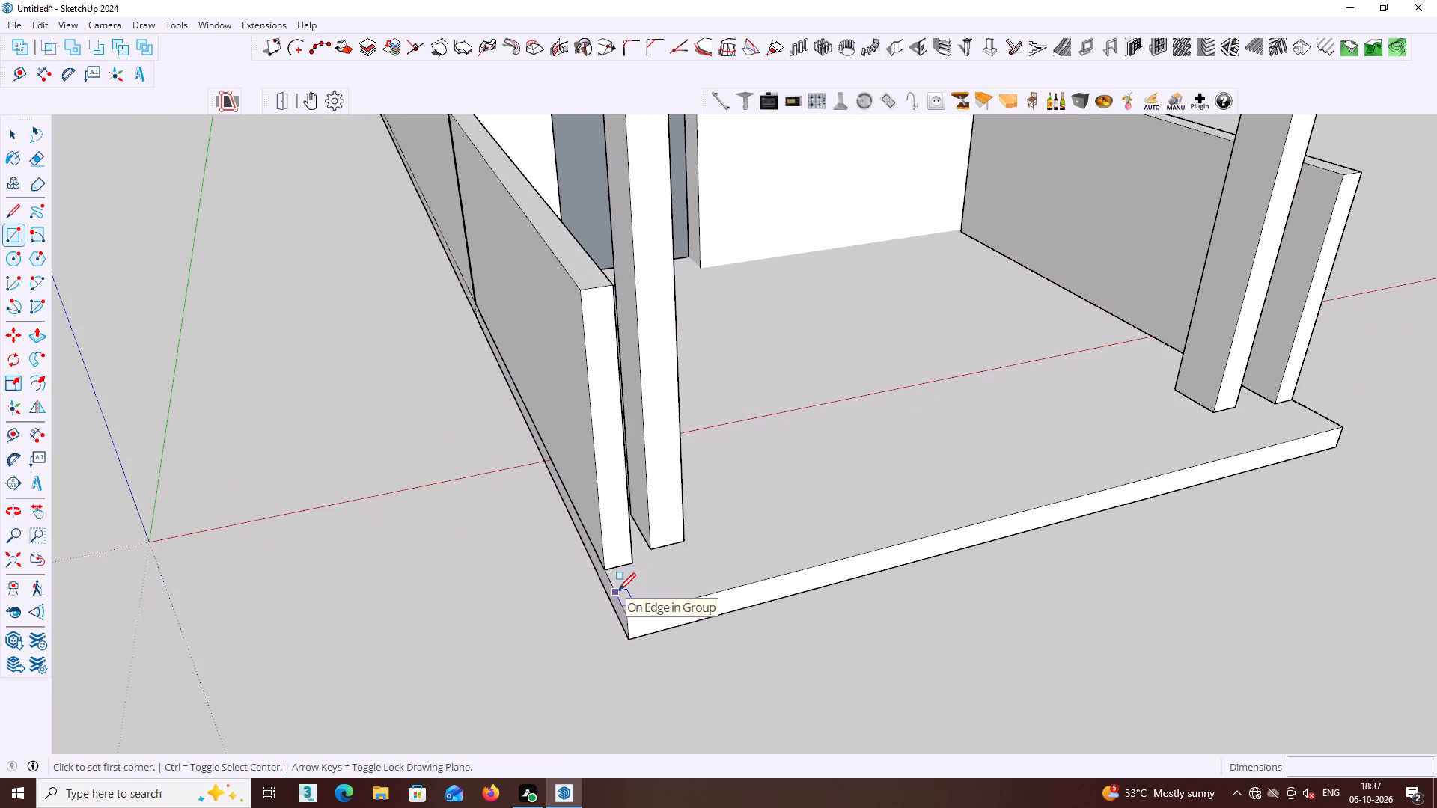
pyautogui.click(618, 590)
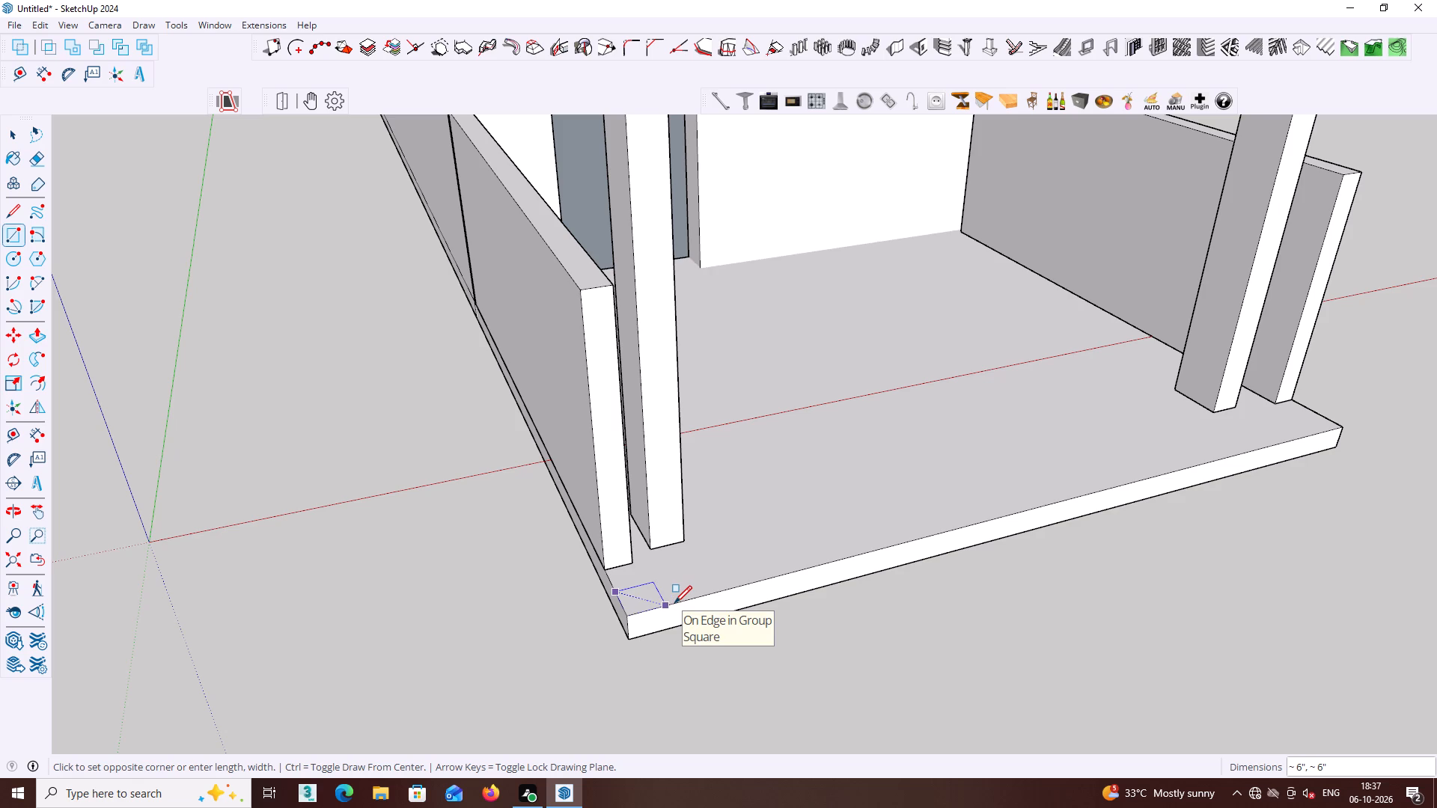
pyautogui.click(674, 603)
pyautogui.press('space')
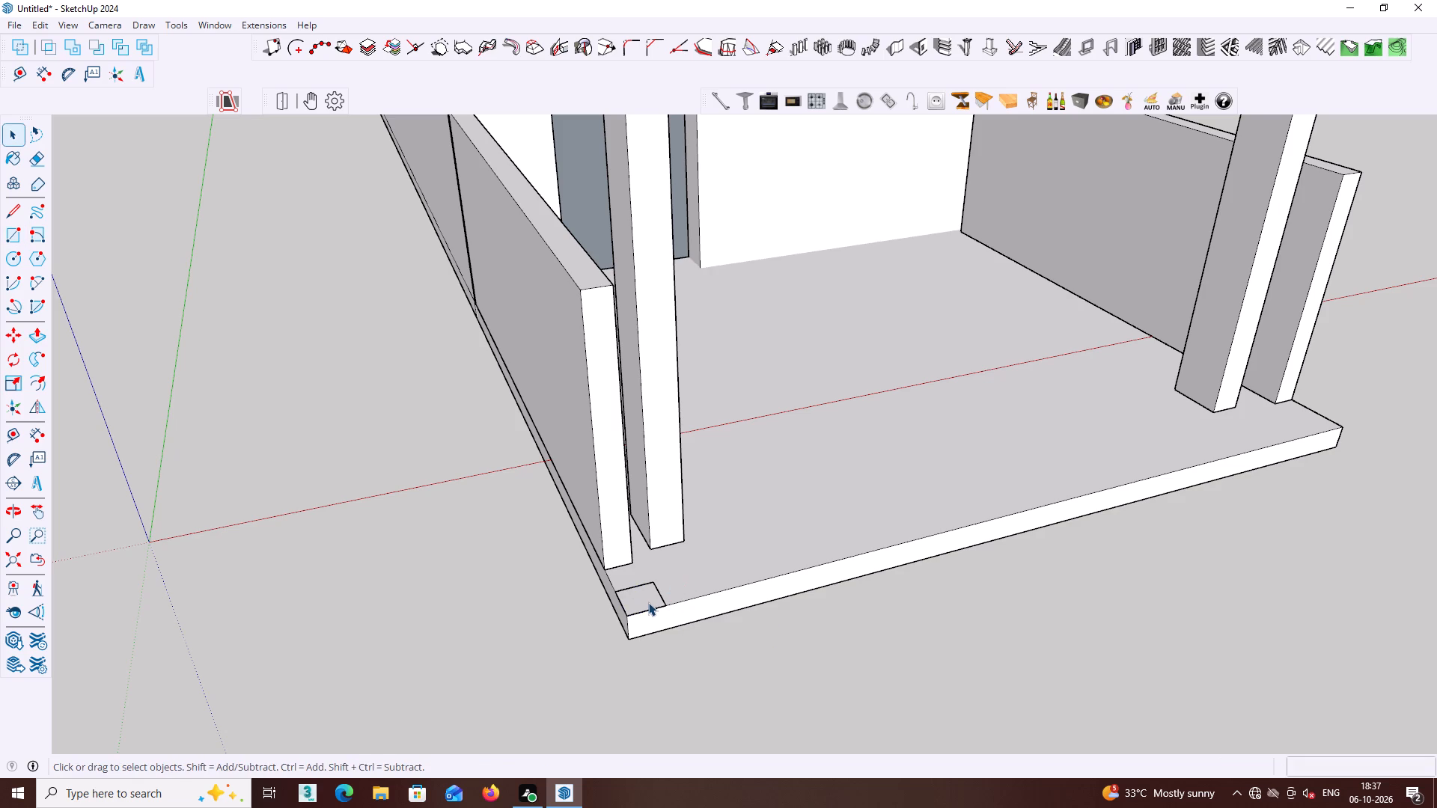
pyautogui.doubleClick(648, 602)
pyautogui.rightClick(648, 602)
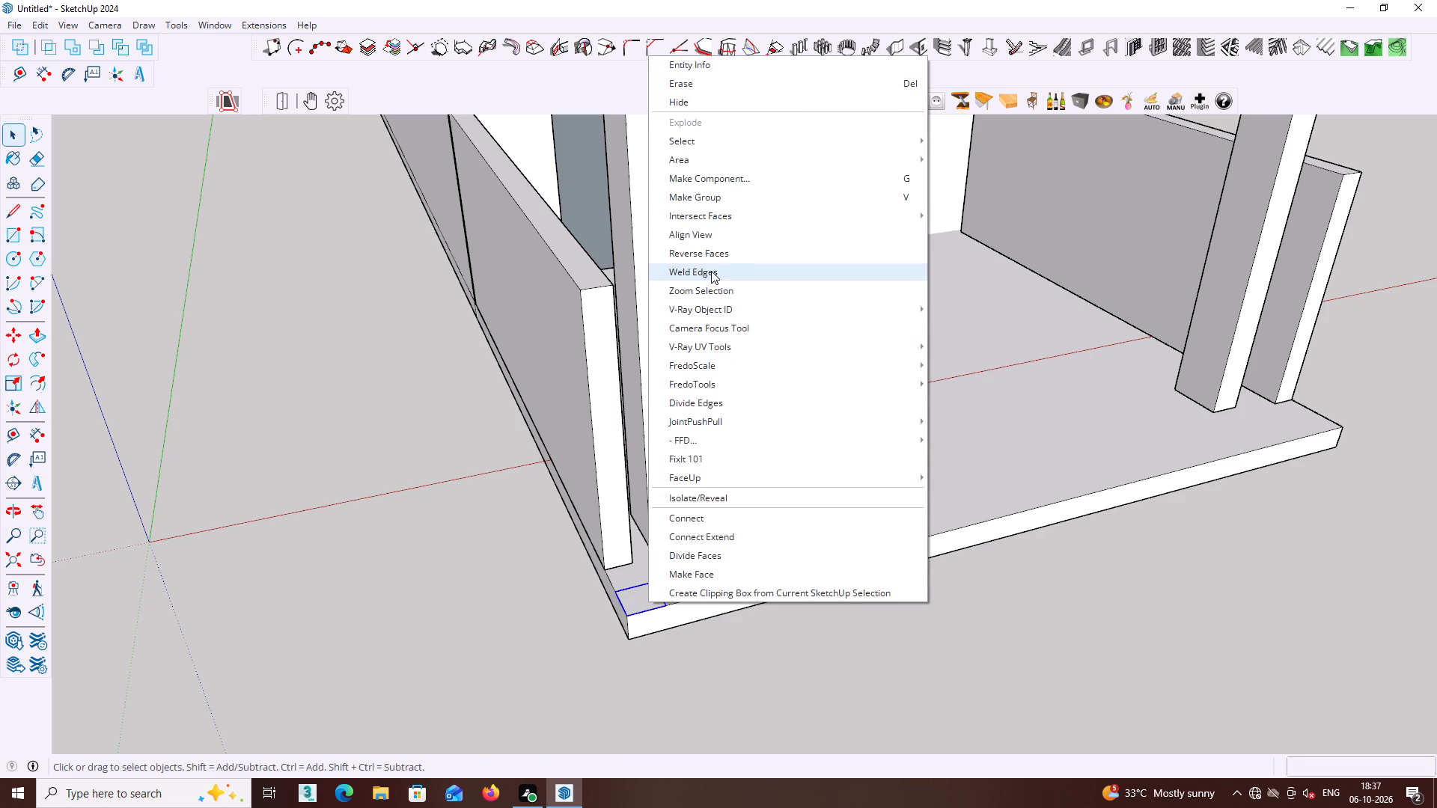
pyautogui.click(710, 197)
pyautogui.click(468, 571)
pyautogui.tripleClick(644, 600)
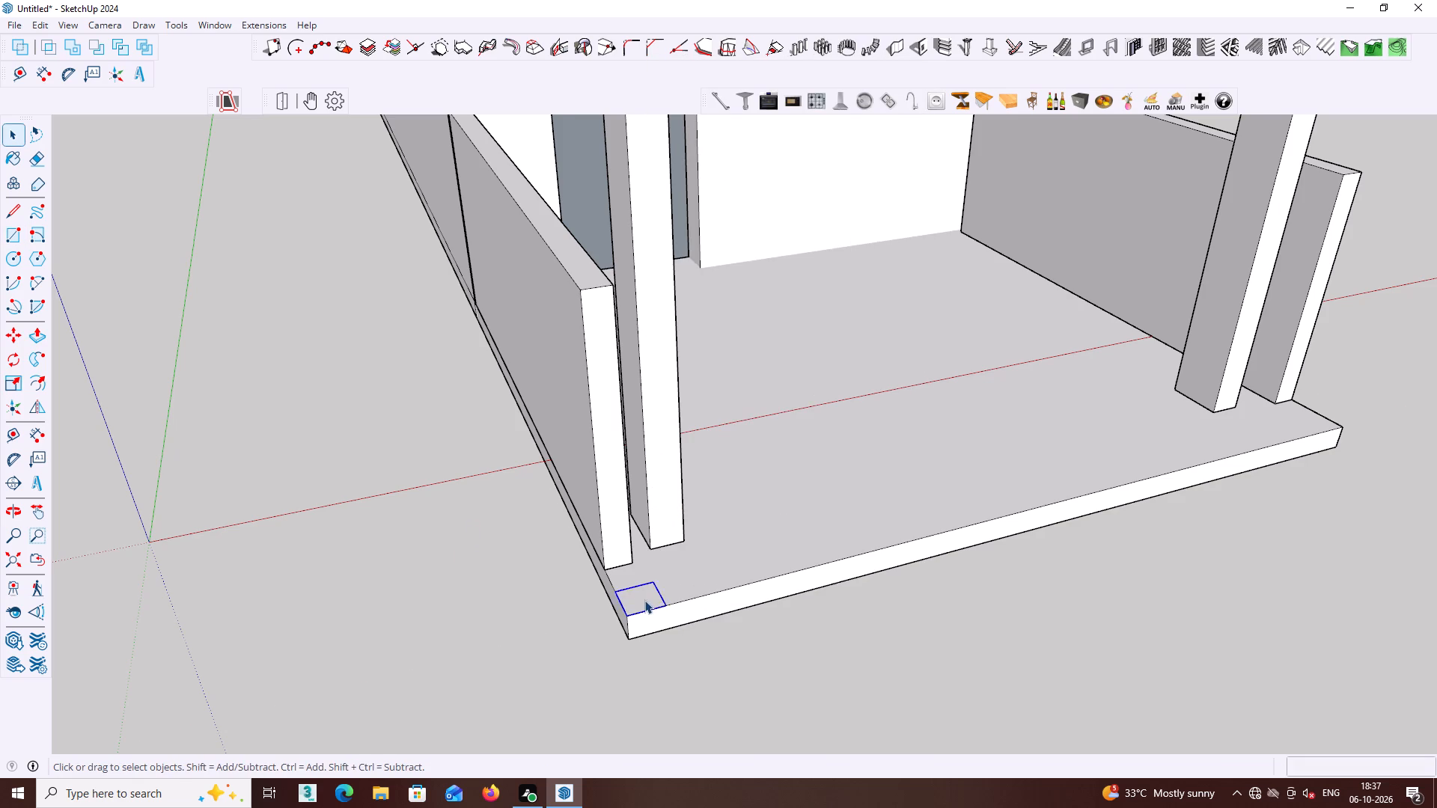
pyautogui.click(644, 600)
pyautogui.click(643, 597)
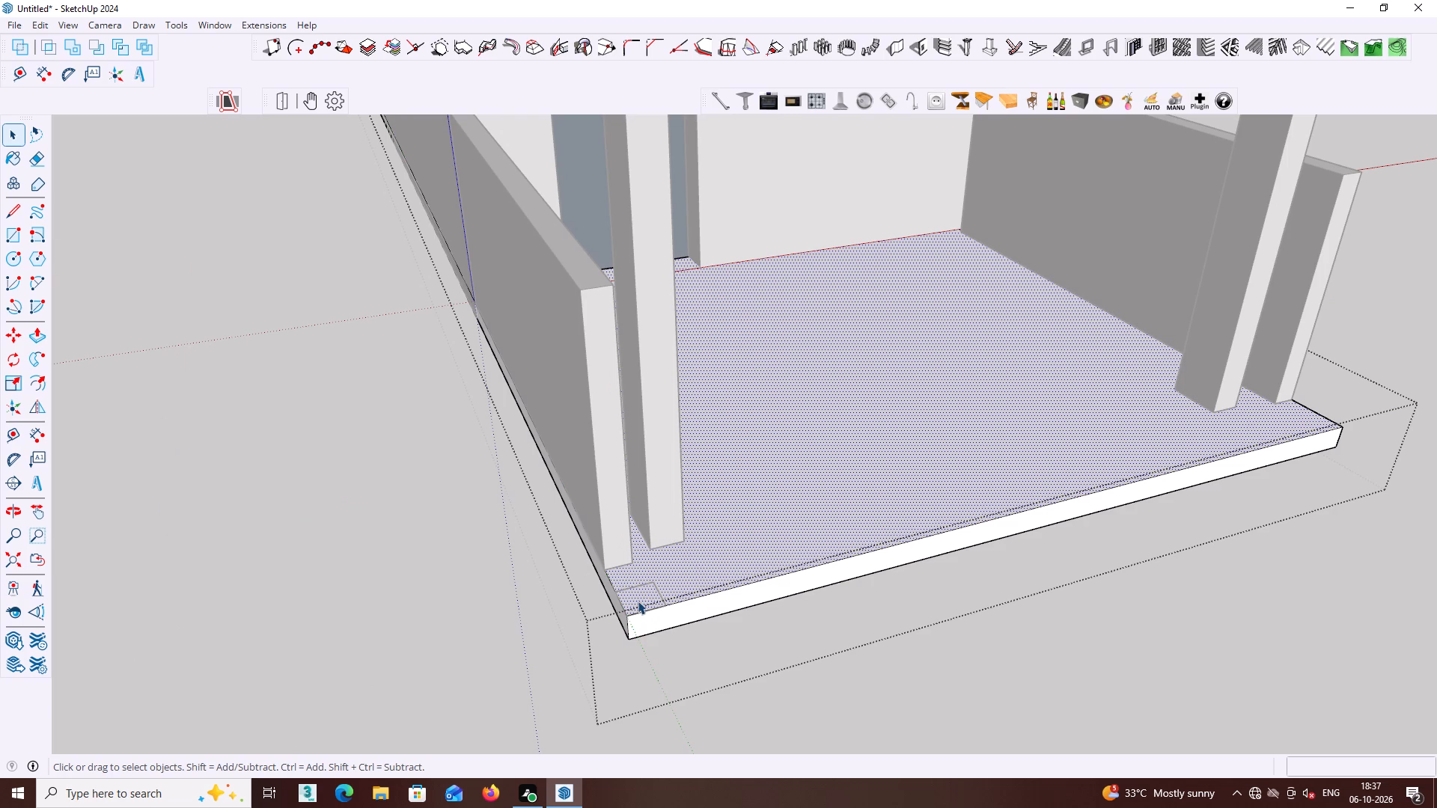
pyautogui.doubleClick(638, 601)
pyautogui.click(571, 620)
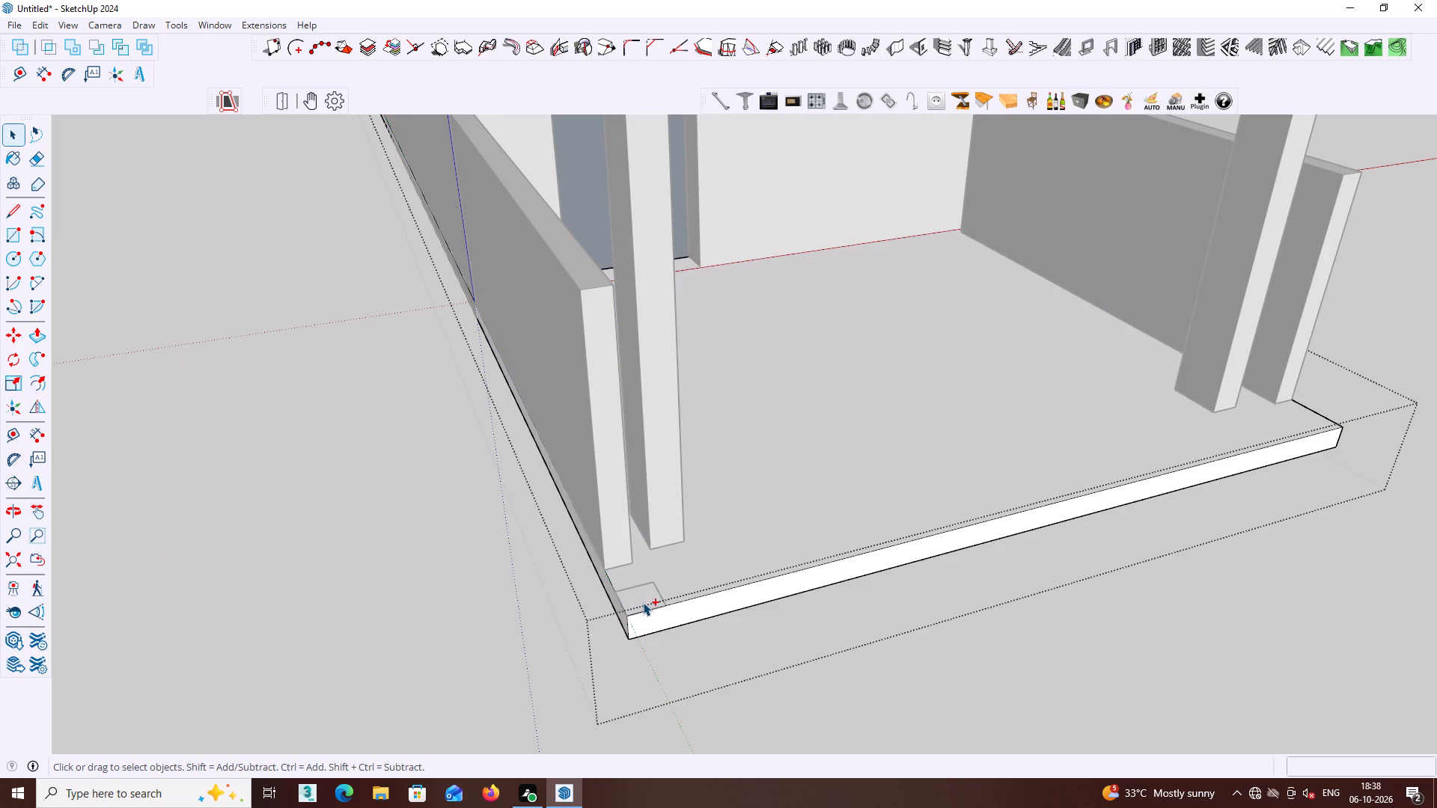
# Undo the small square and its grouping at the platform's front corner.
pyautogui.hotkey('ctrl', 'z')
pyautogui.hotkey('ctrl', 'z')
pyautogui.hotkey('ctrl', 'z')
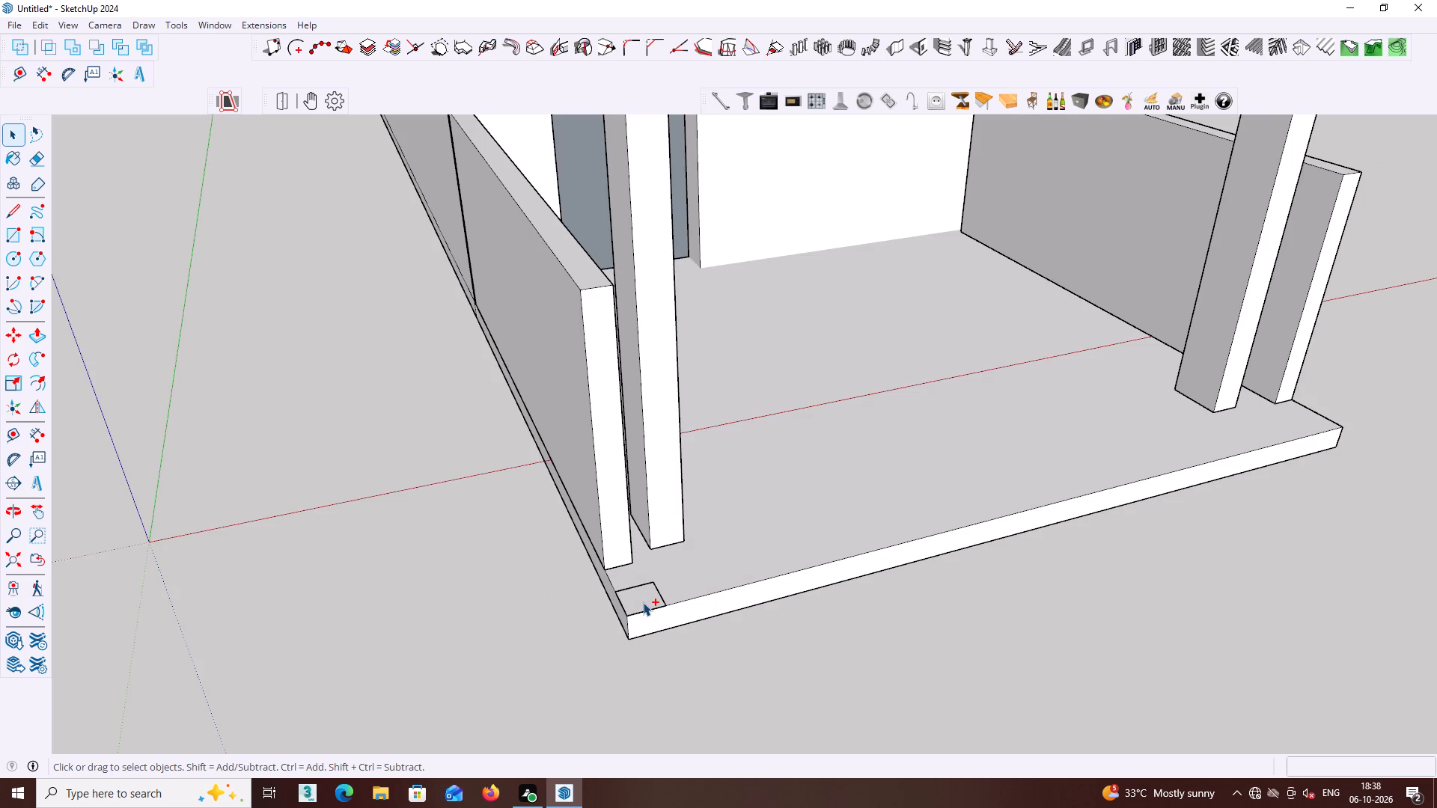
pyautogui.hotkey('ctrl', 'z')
# Inside the platform's group, draw a square of about 7" at the front corner beside the door-side wall and group it.
pyautogui.click(645, 596)
pyautogui.click(646, 596)
pyautogui.click(646, 596)
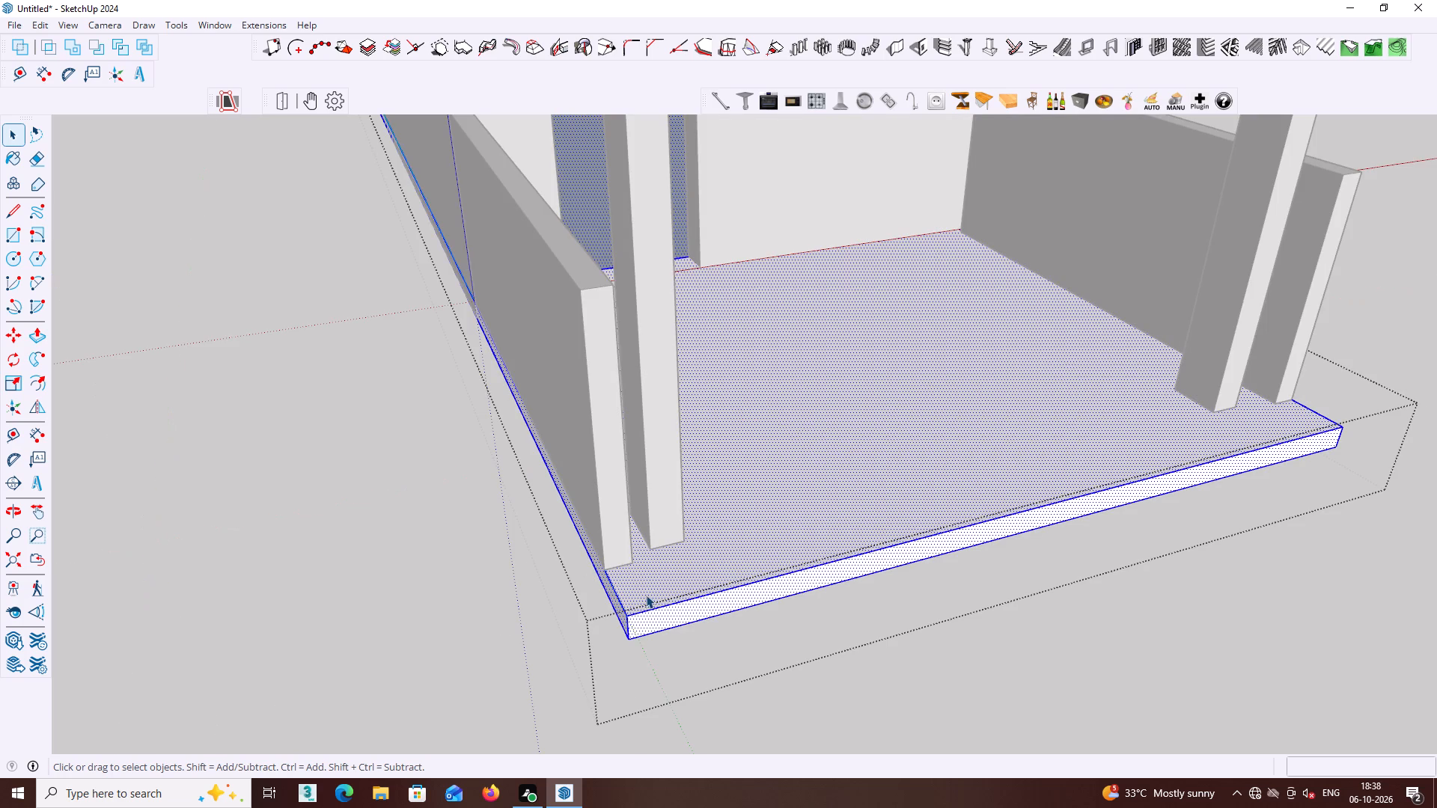
pyautogui.middleClick(648, 593)
pyautogui.doubleClick(648, 597)
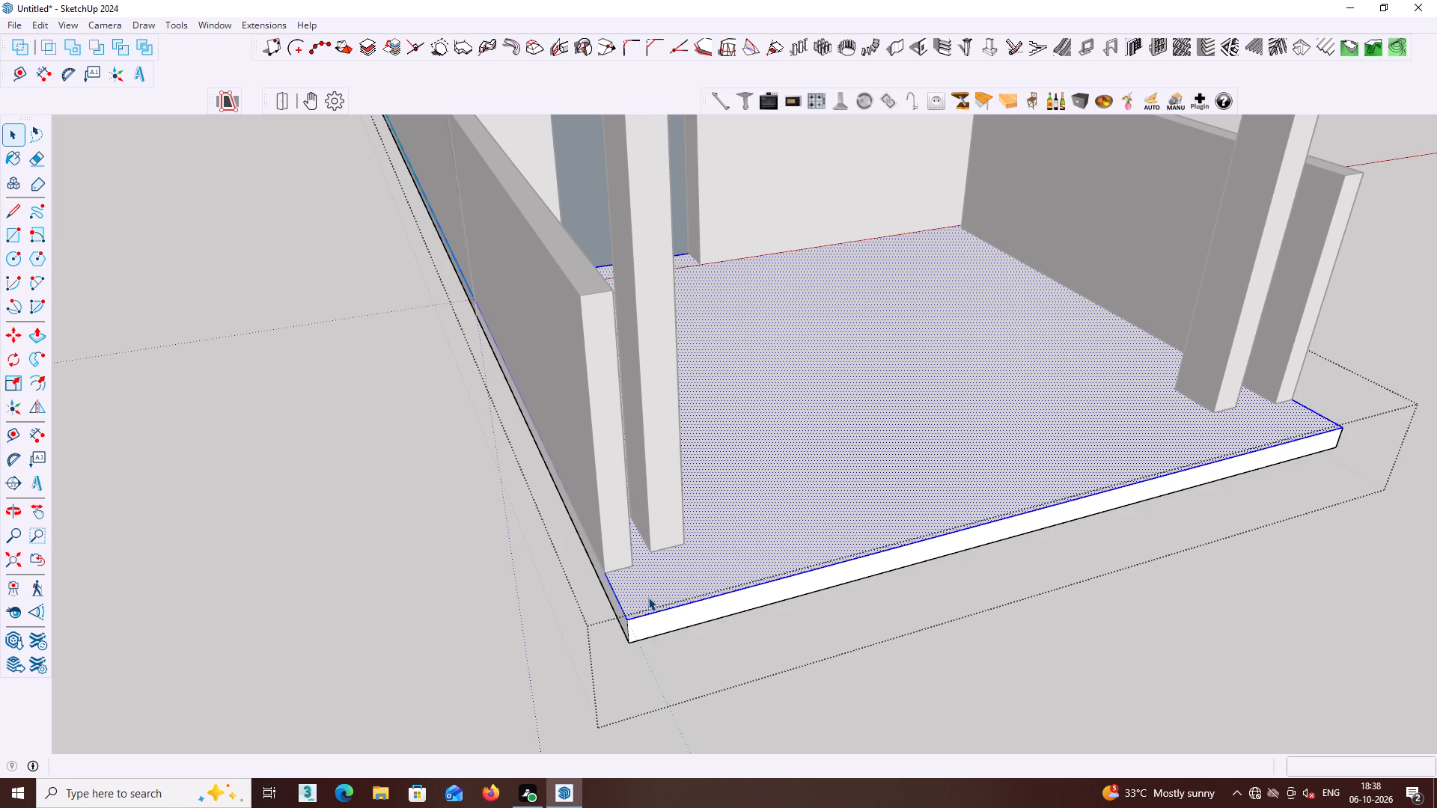
pyautogui.press('r')
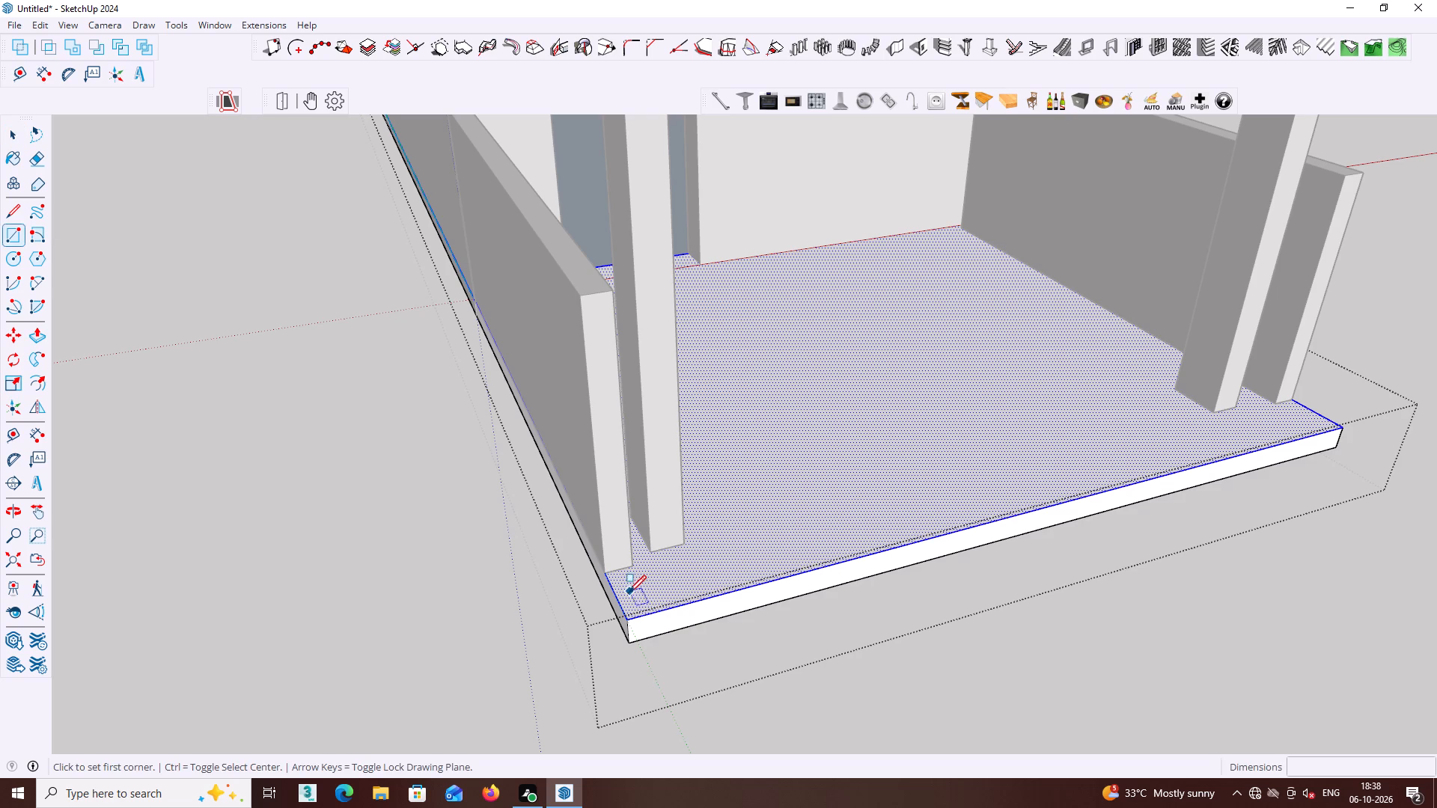
pyautogui.click(629, 617)
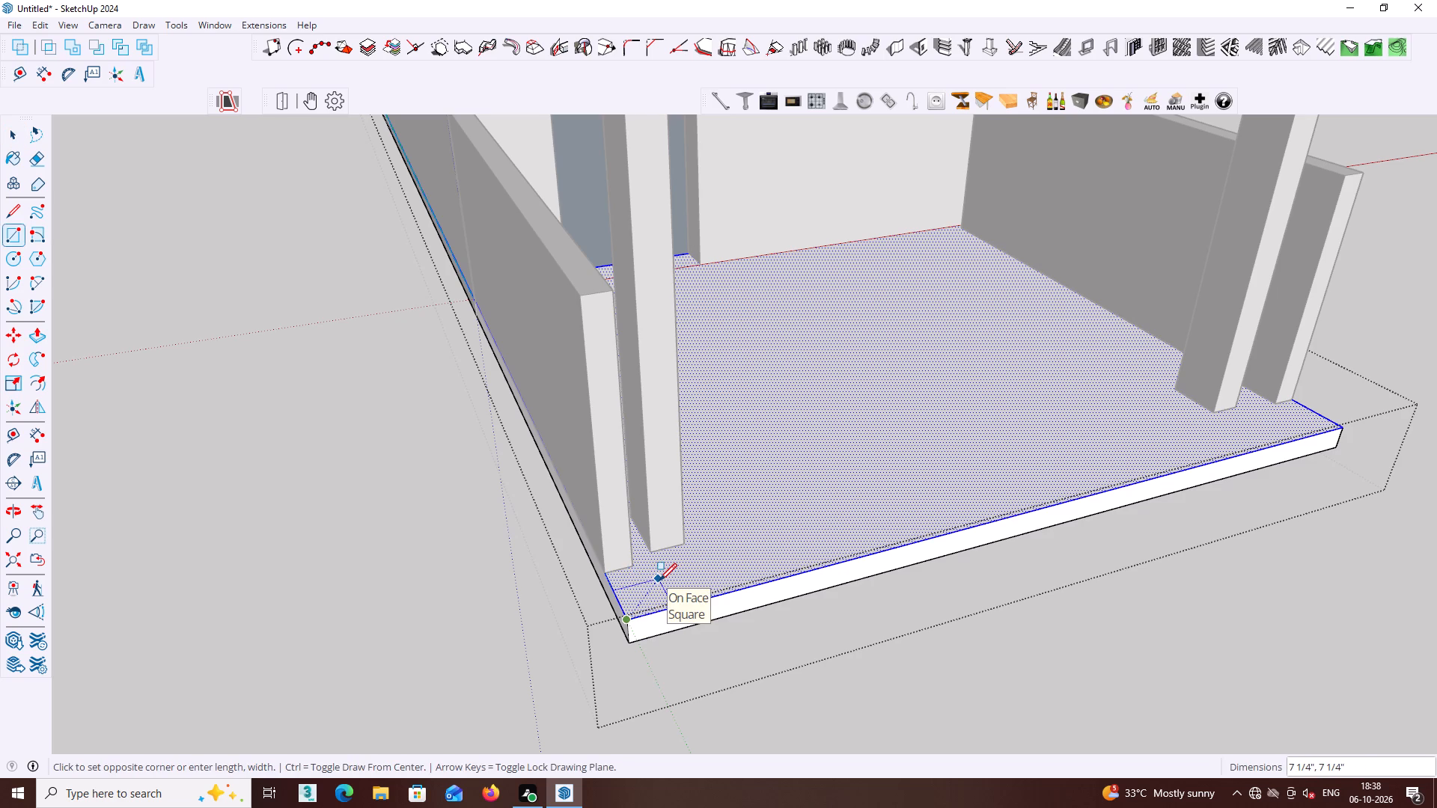
pyautogui.click(656, 581)
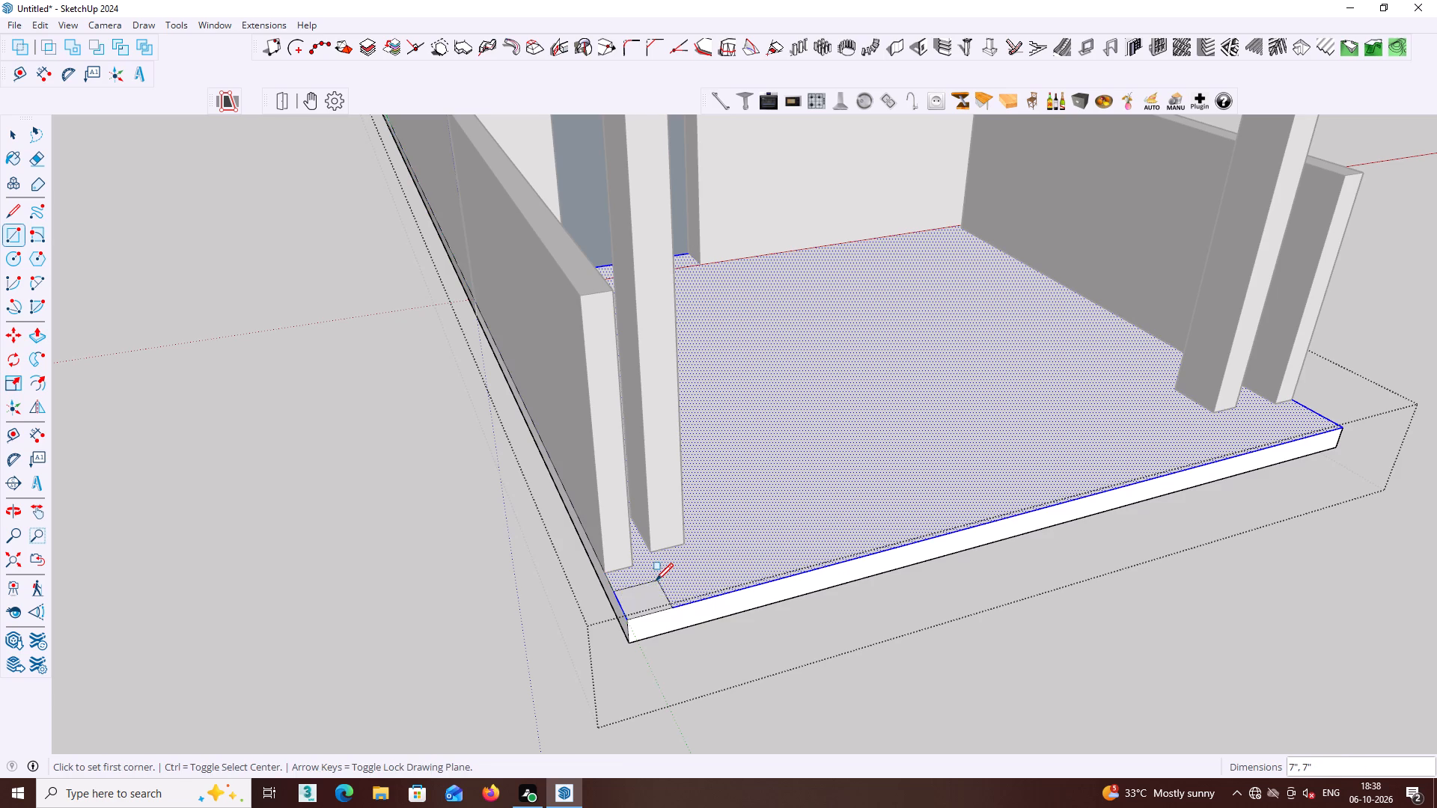
pyautogui.press('space')
pyautogui.doubleClick(640, 594)
pyautogui.rightClick(640, 594)
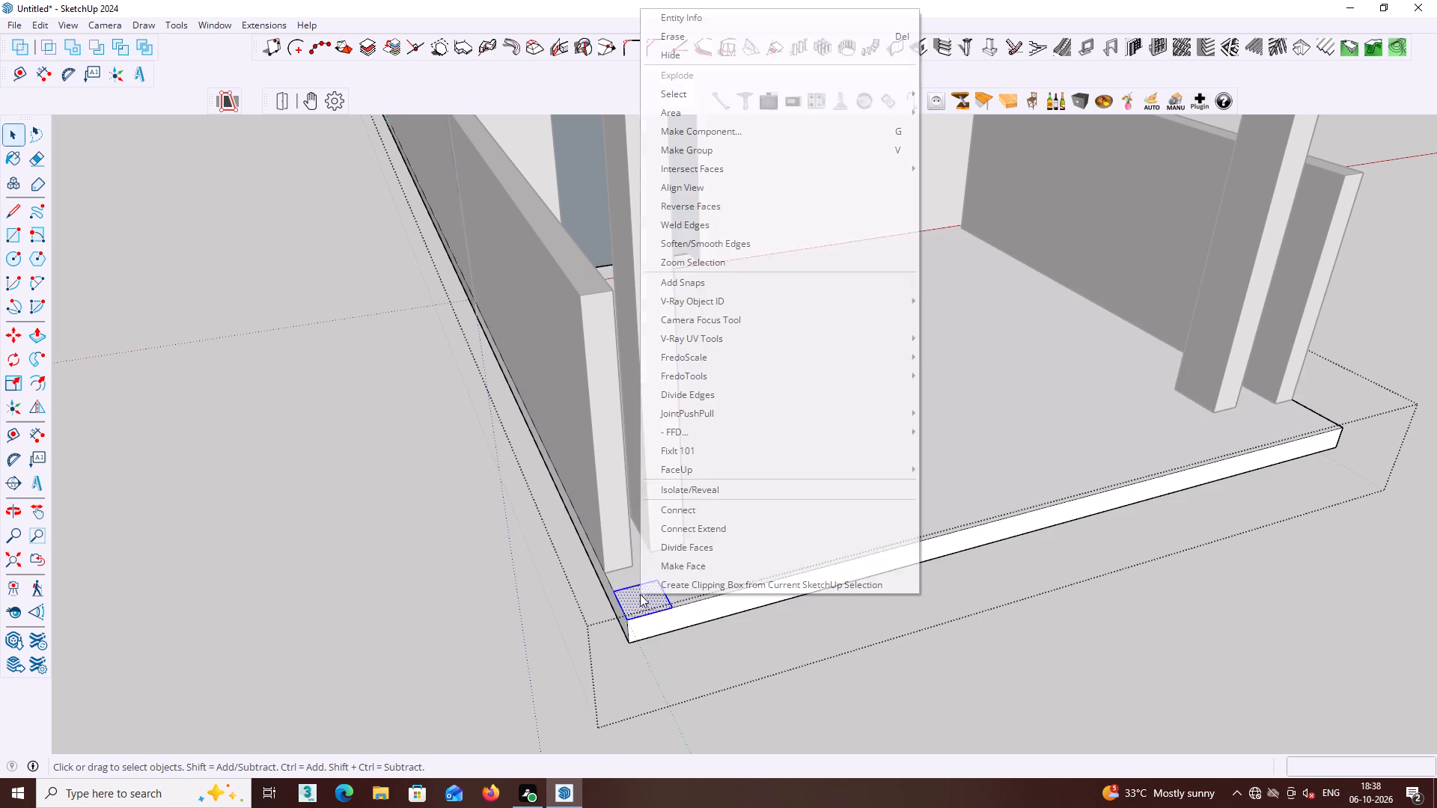
pyautogui.click(704, 155)
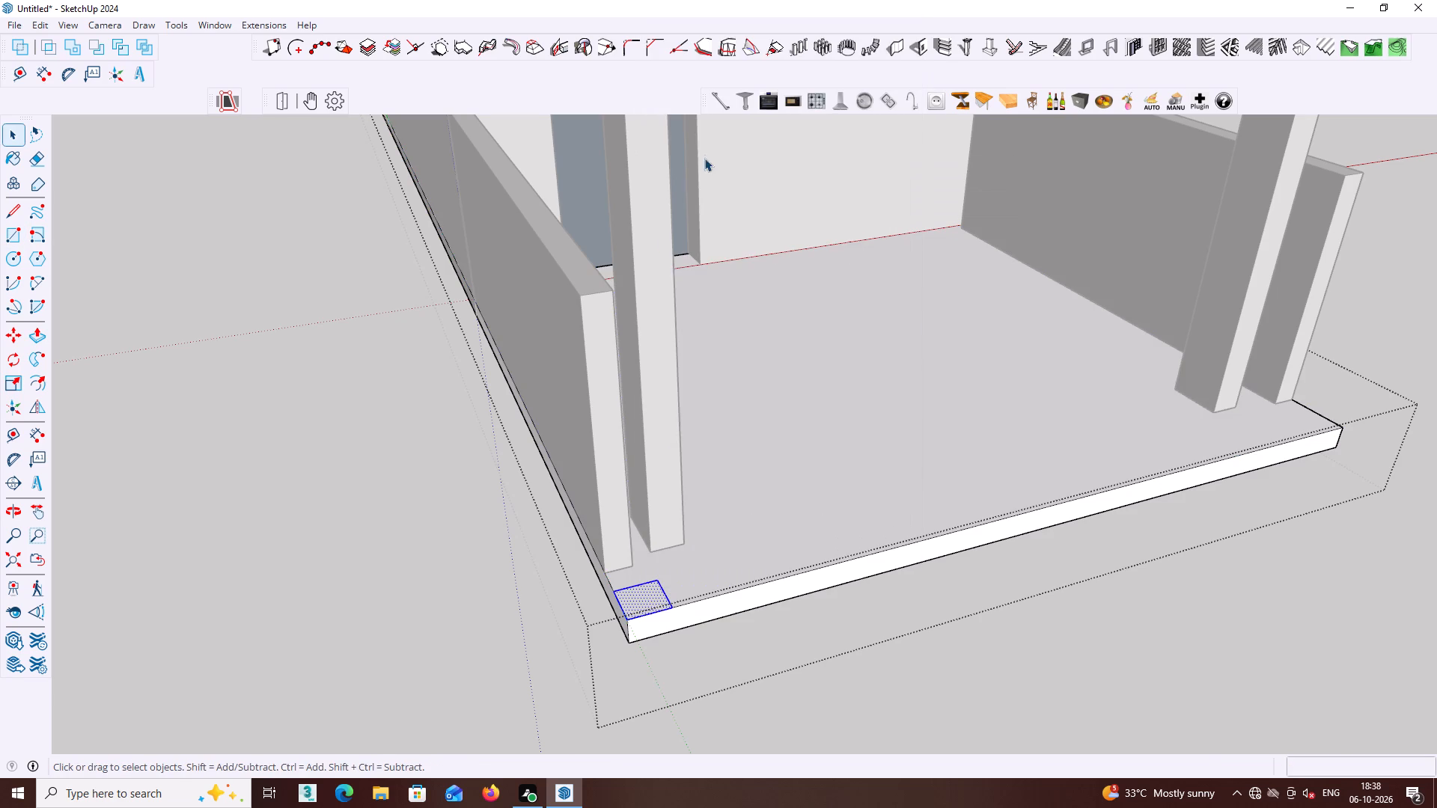
# Inside the corner square's group, Push/Pull the face up about 4' 8" into a post, and close the groups.
pyautogui.click(642, 596)
pyautogui.doubleClick(642, 596)
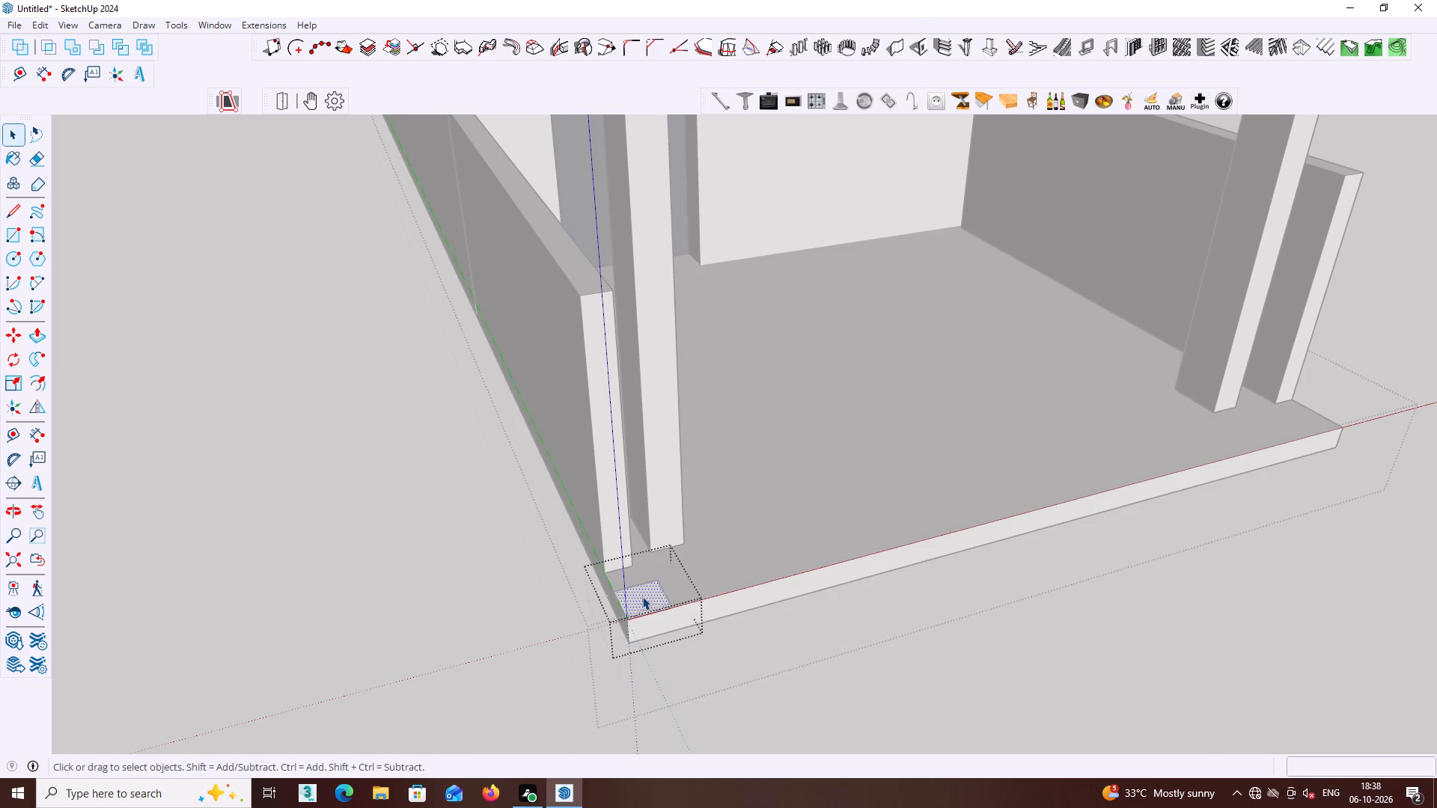
pyautogui.press('p')
pyautogui.click(642, 596)
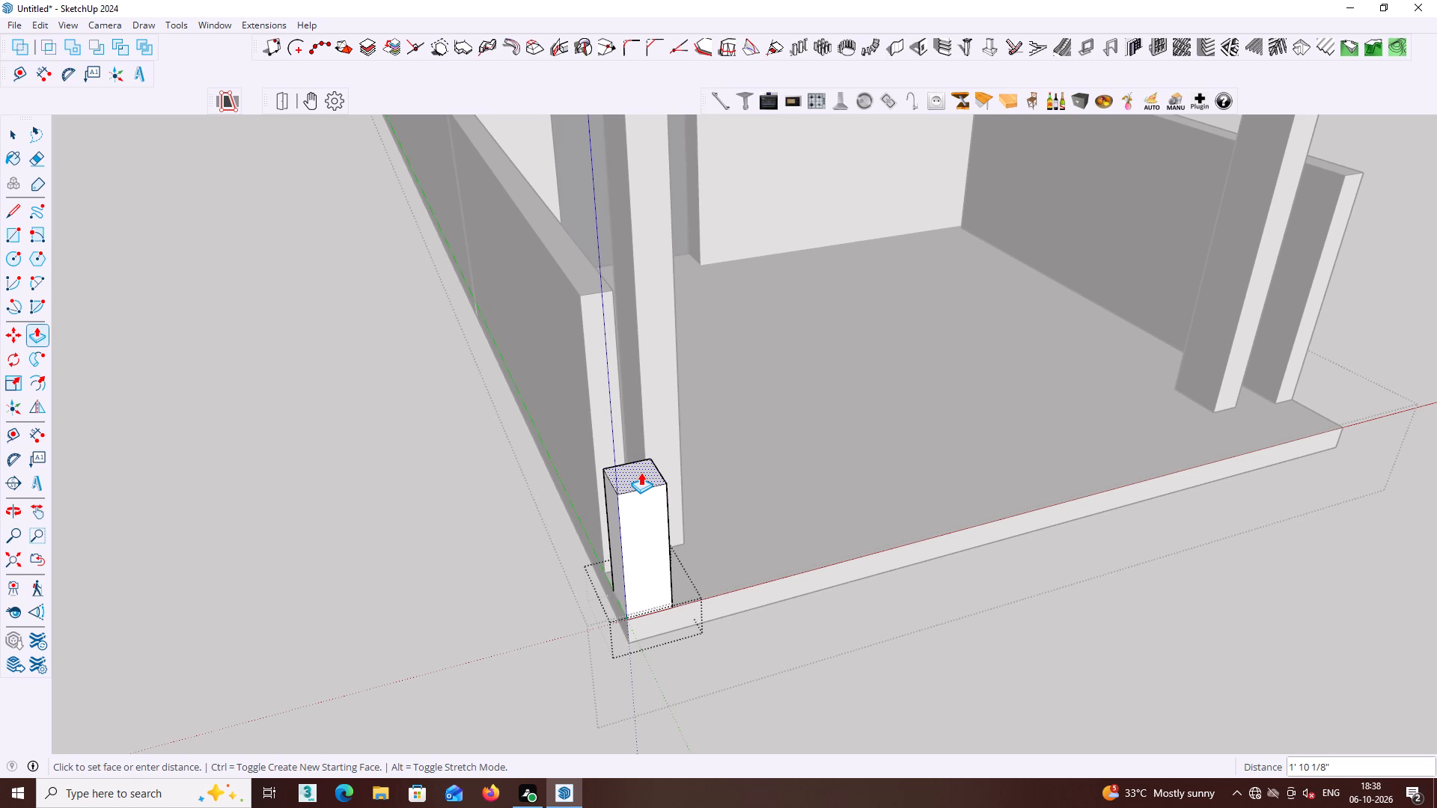
pyautogui.scroll(-1, 641, 248)
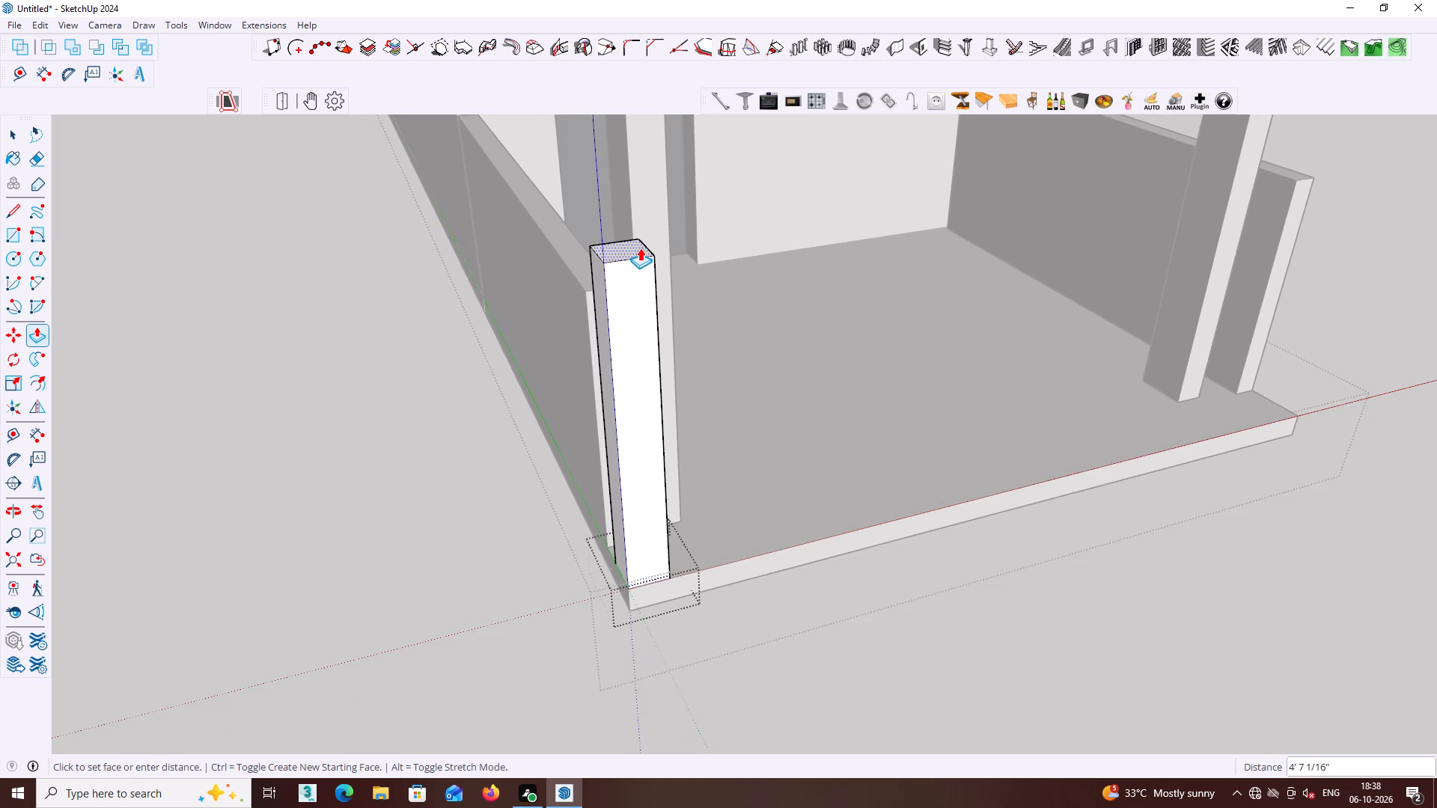
pyautogui.moveTo(629, 239); pyautogui.dragTo(633, 195, button='middle')
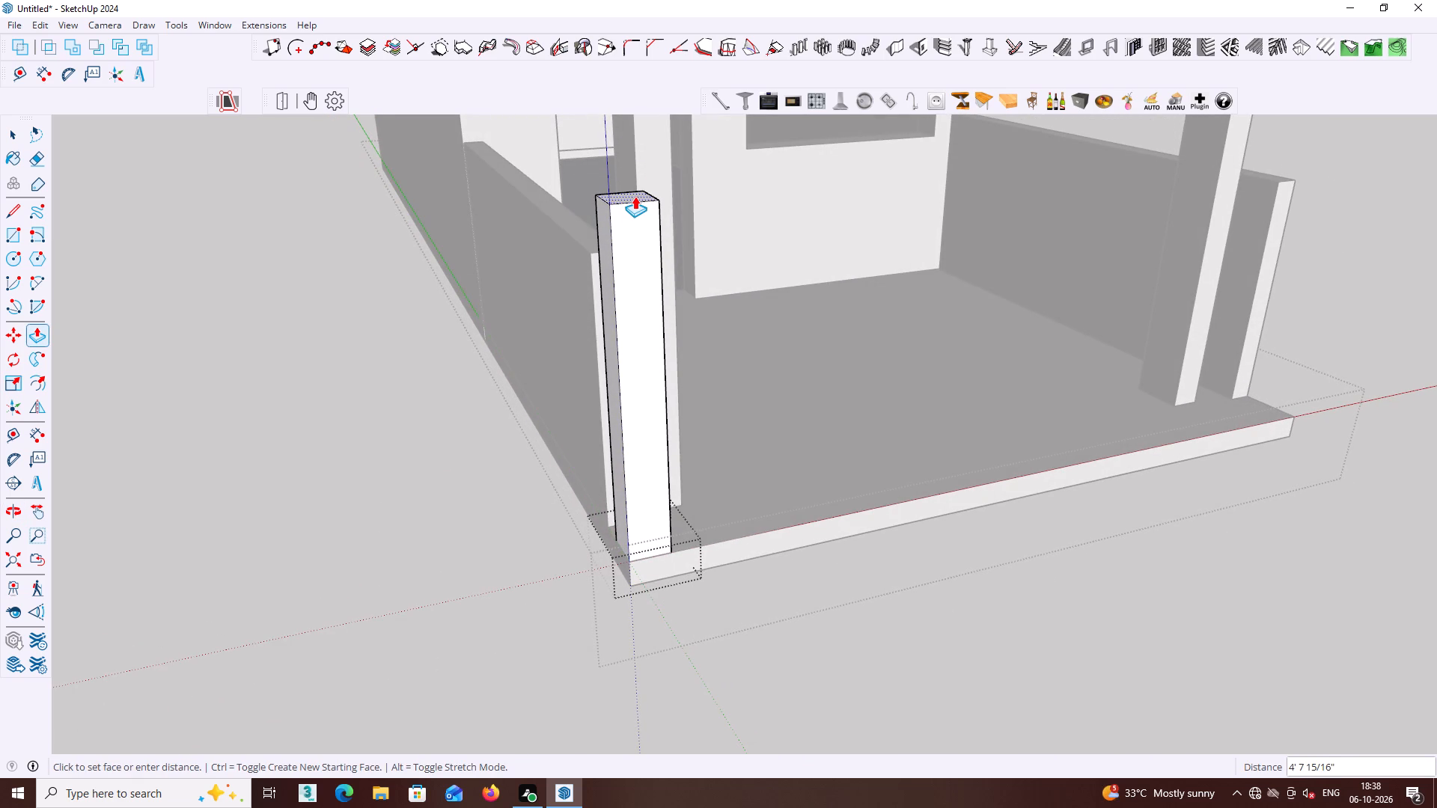
pyautogui.click(635, 196)
pyautogui.press('space')
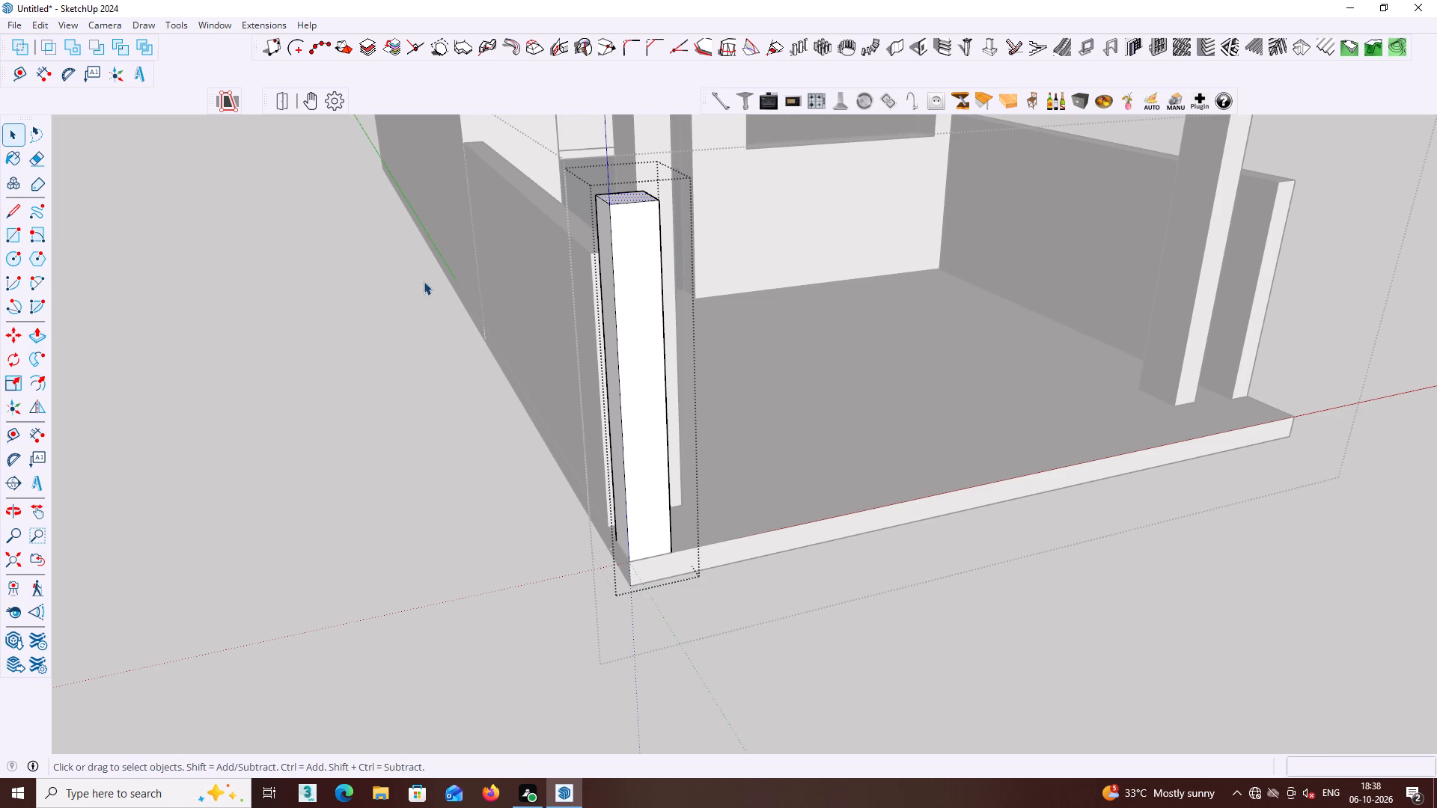
pyautogui.click(421, 287)
pyautogui.moveTo(456, 303); pyautogui.dragTo(800, 350, button='middle')
pyautogui.scroll(3, 918, 334)
pyautogui.moveTo(924, 335); pyautogui.dragTo(802, 324, button='middle')
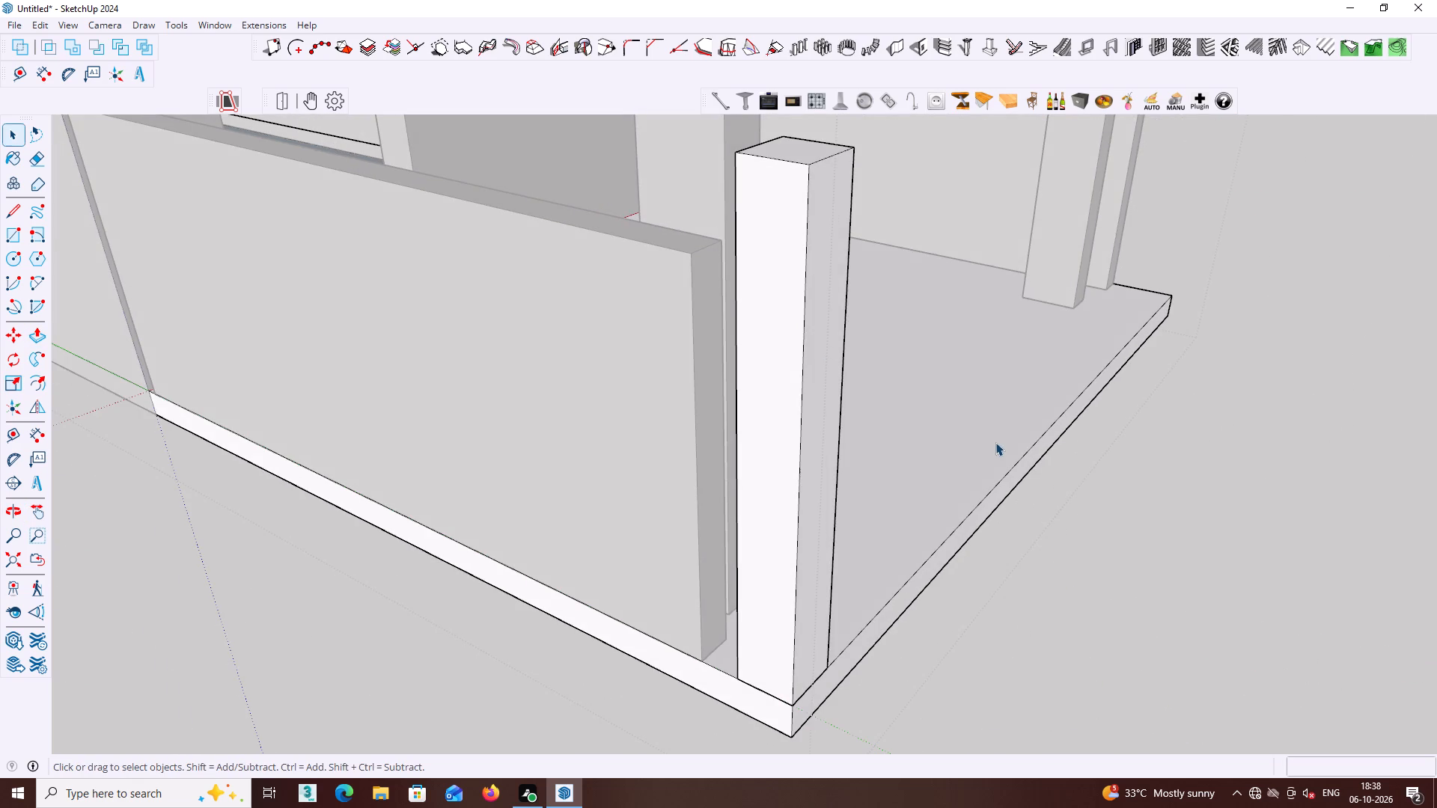
pyautogui.click(1001, 437)
pyautogui.click(1093, 535)
pyautogui.click(1061, 539)
# Open the door-side wall's group and select its front end face.
pyautogui.scroll(2, 645, 453)
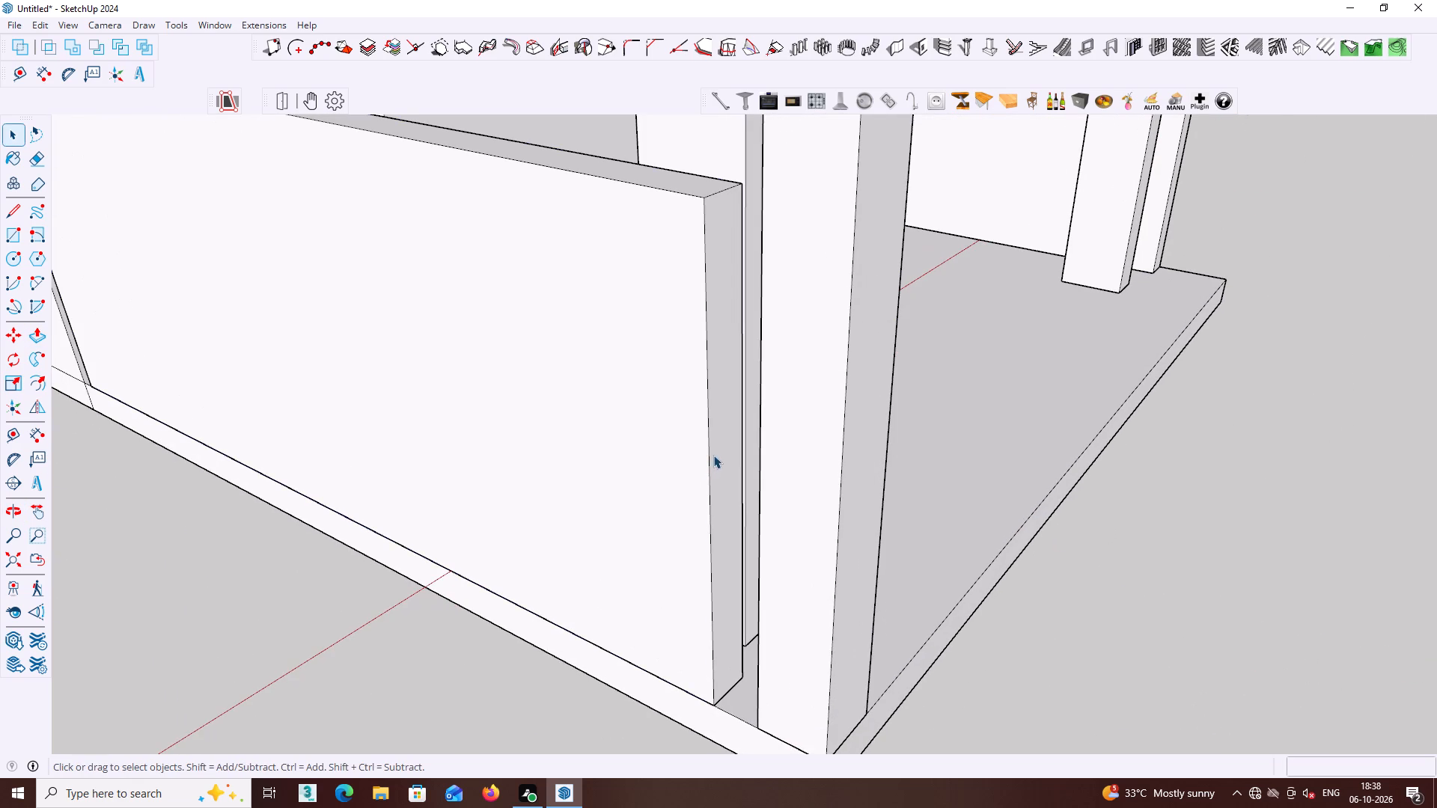
pyautogui.click(713, 455)
pyautogui.keyDown('shift'); pyautogui.moveTo(624, 495); pyautogui.dragTo(532, 426, button='middle'); pyautogui.keyUp('shift')
pyautogui.tripleClick(629, 420)
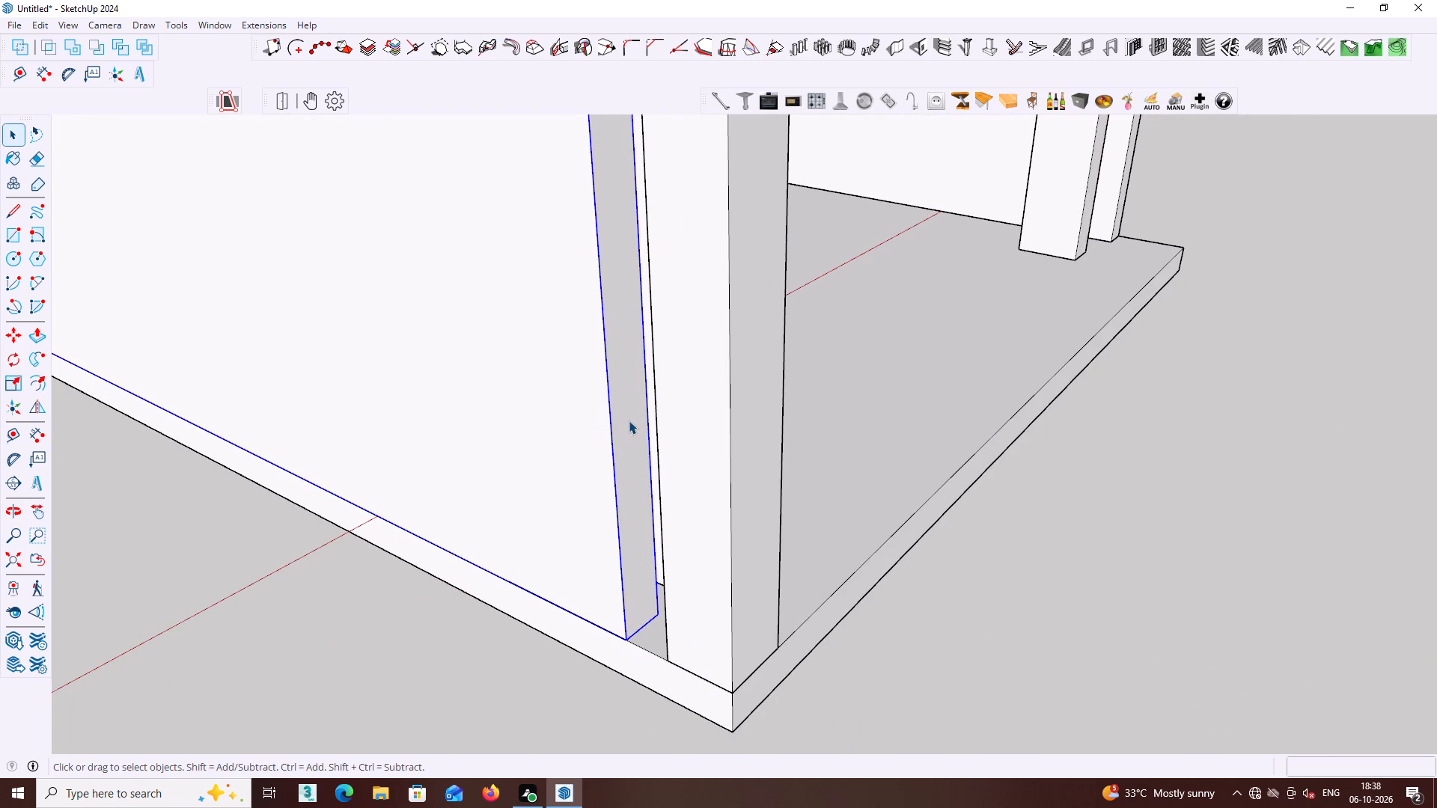
pyautogui.click(629, 423)
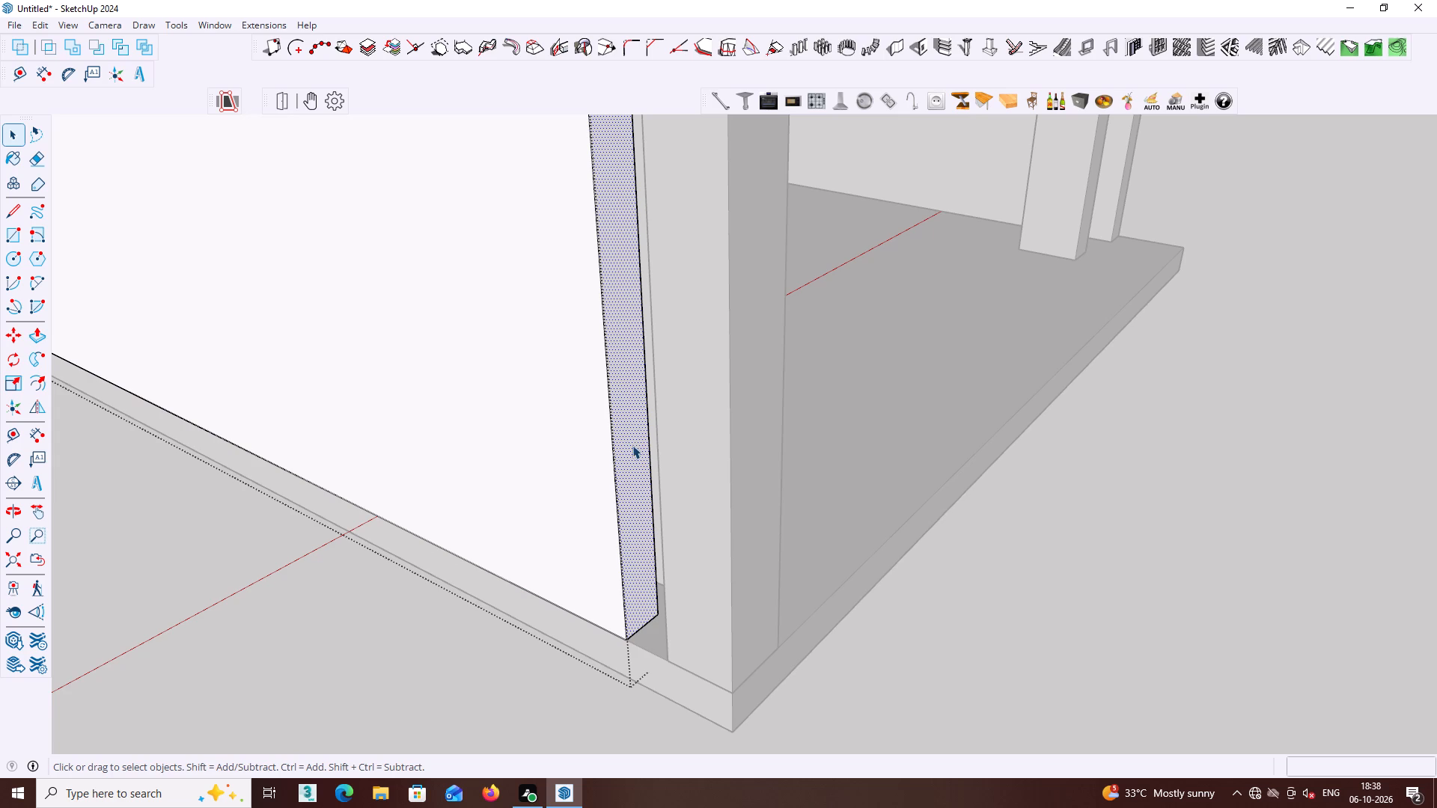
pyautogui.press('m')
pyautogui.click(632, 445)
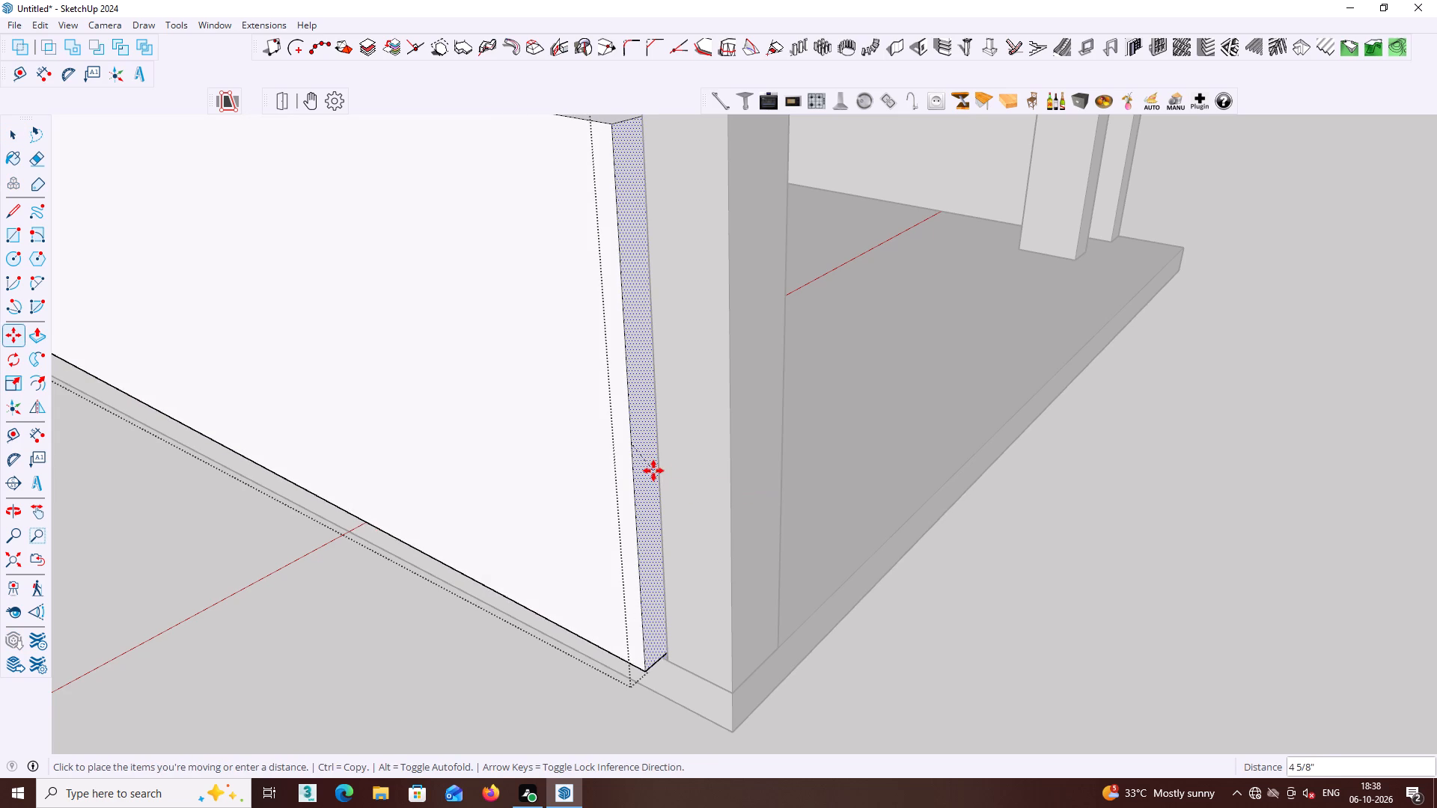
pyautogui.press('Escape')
# Push/Pull the door-side wall's front end face forward about 4 13/16" to meet the corner post, and close the group.
pyautogui.press('p')
pyautogui.click(636, 477)
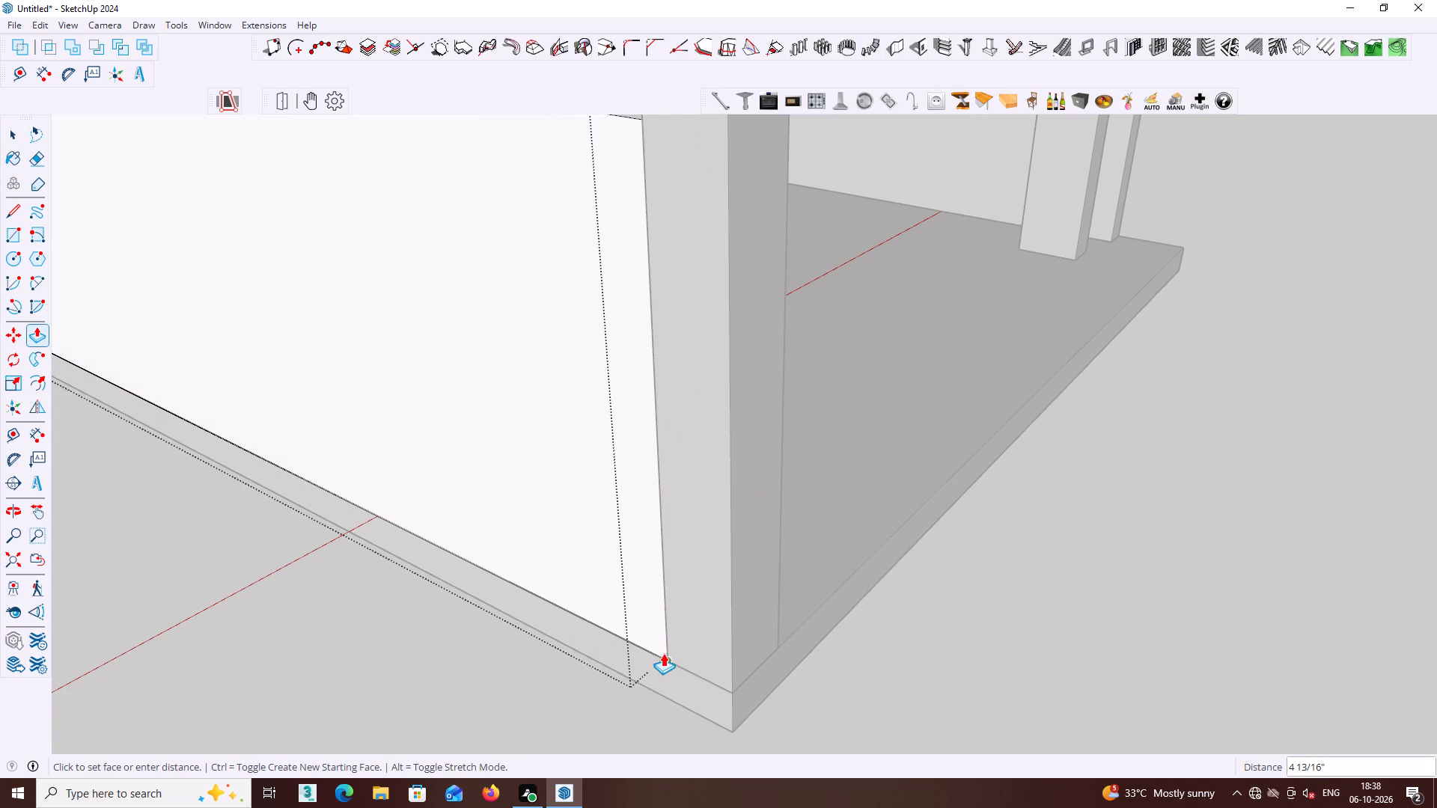
pyautogui.click(665, 654)
pyautogui.press('space')
pyautogui.click(883, 669)
pyautogui.scroll(-3, 876, 653)
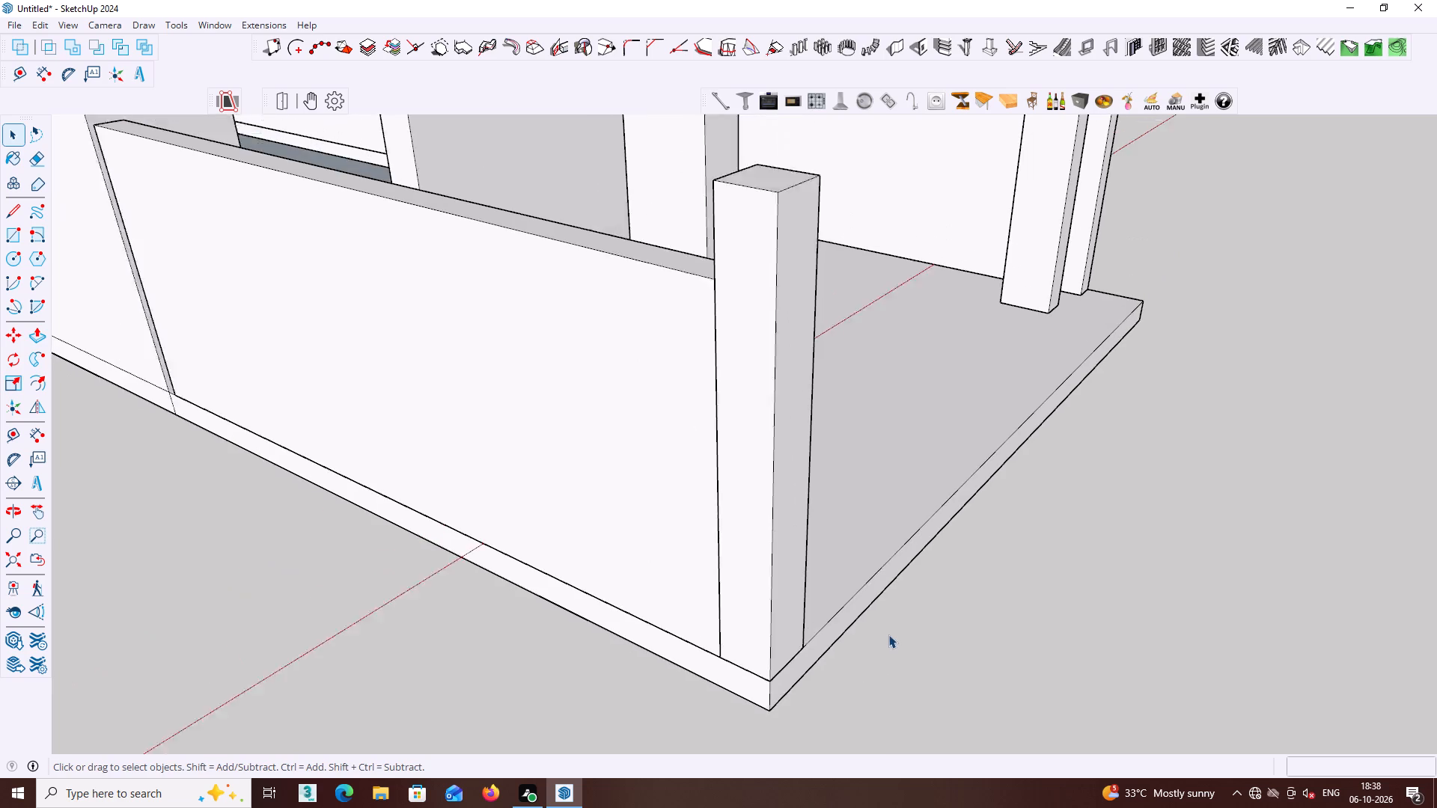
# Inside the platform's group, copy the corner post along the front edge to the opposite front corner, and close the group.
pyautogui.scroll(-1, 888, 634)
pyautogui.moveTo(905, 631); pyautogui.dragTo(540, 576, button='middle')
pyautogui.moveTo(541, 565); pyautogui.dragTo(562, 572, button='middle')
pyautogui.scroll(-7, 541, 565)
pyautogui.moveTo(746, 511); pyautogui.dragTo(829, 545, button='middle')
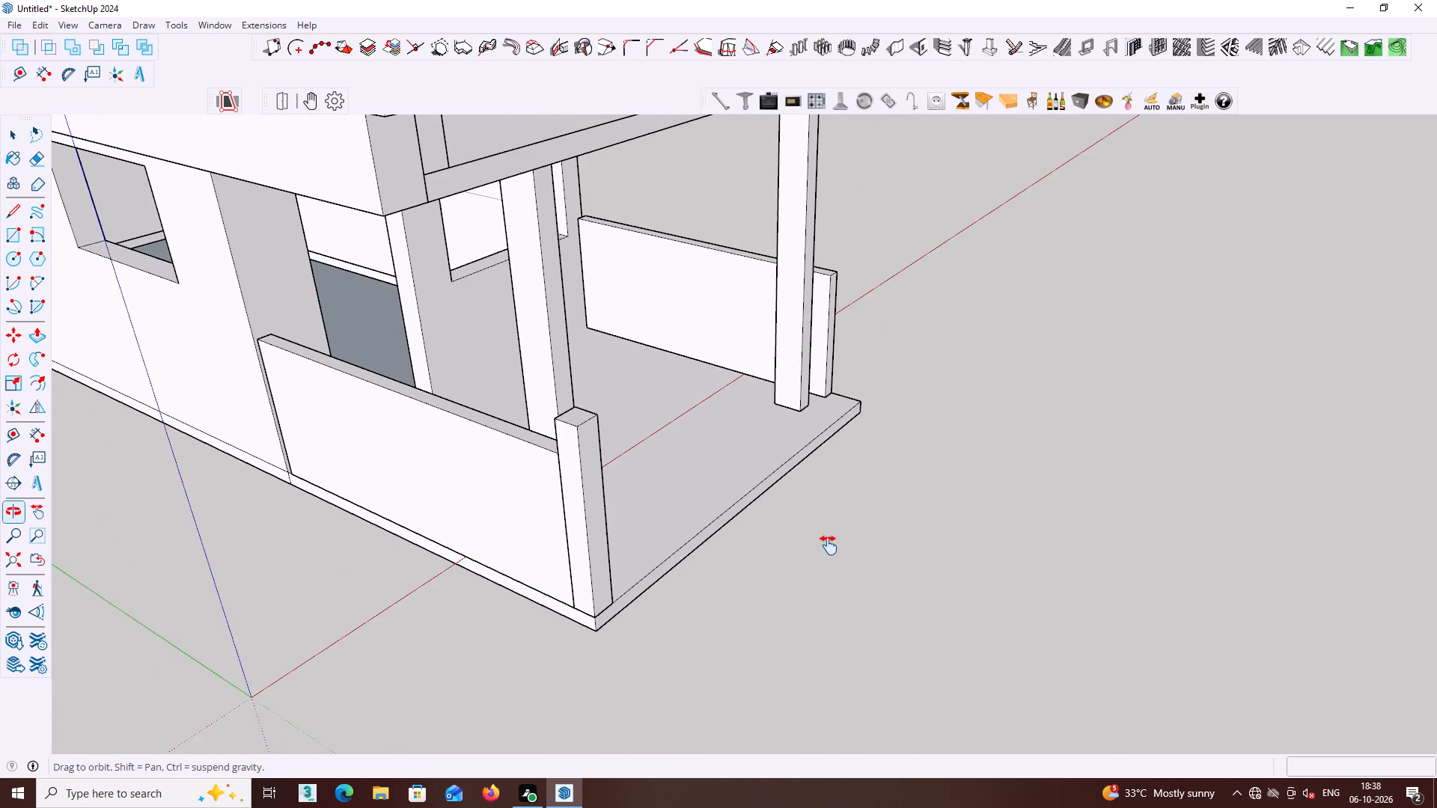
pyautogui.moveTo(829, 545); pyautogui.dragTo(596, 478, button='middle')
pyautogui.moveTo(614, 420); pyautogui.dragTo(436, 417, button='middle')
pyautogui.middleClick(543, 361)
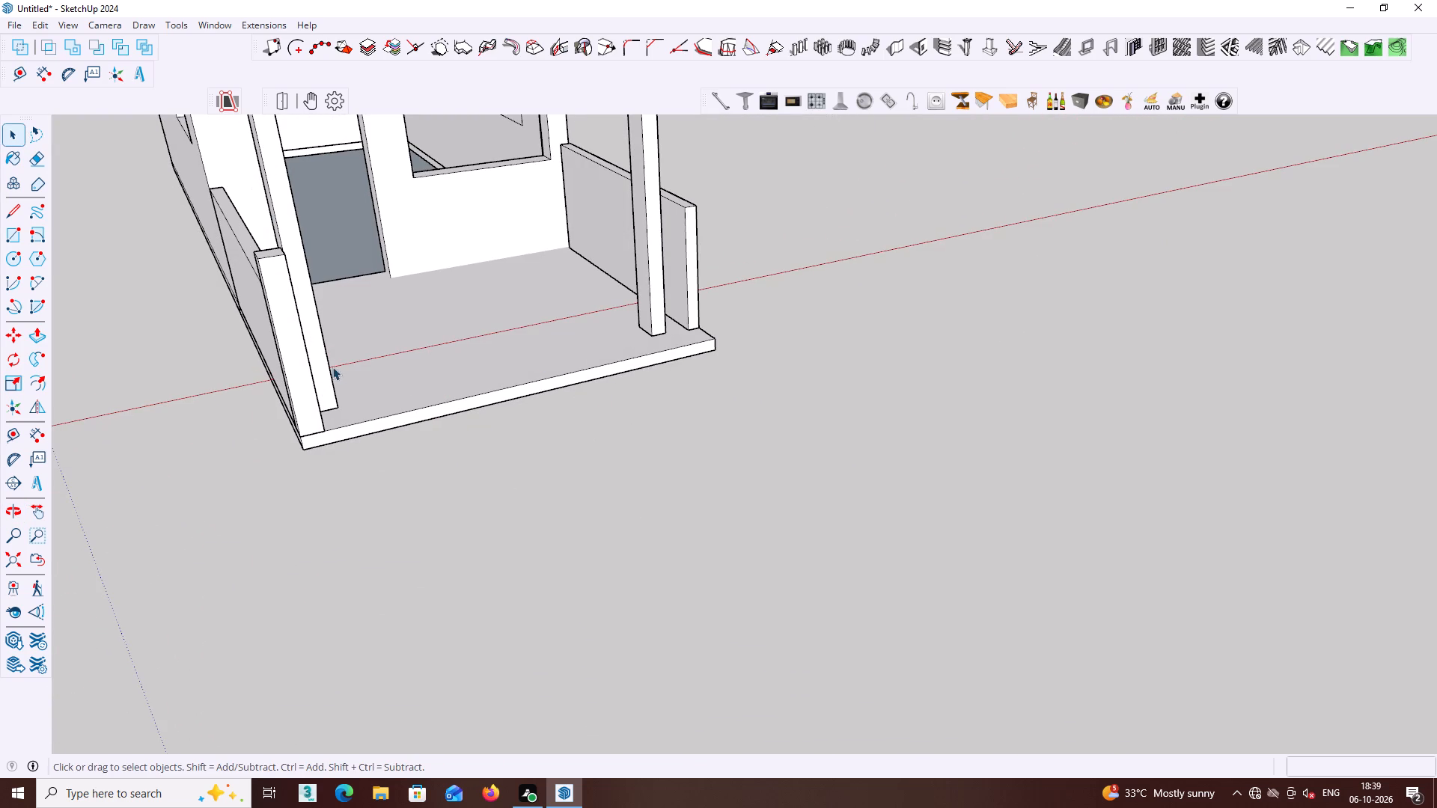
pyautogui.click(300, 369)
pyautogui.click(288, 375)
pyautogui.doubleClick(293, 375)
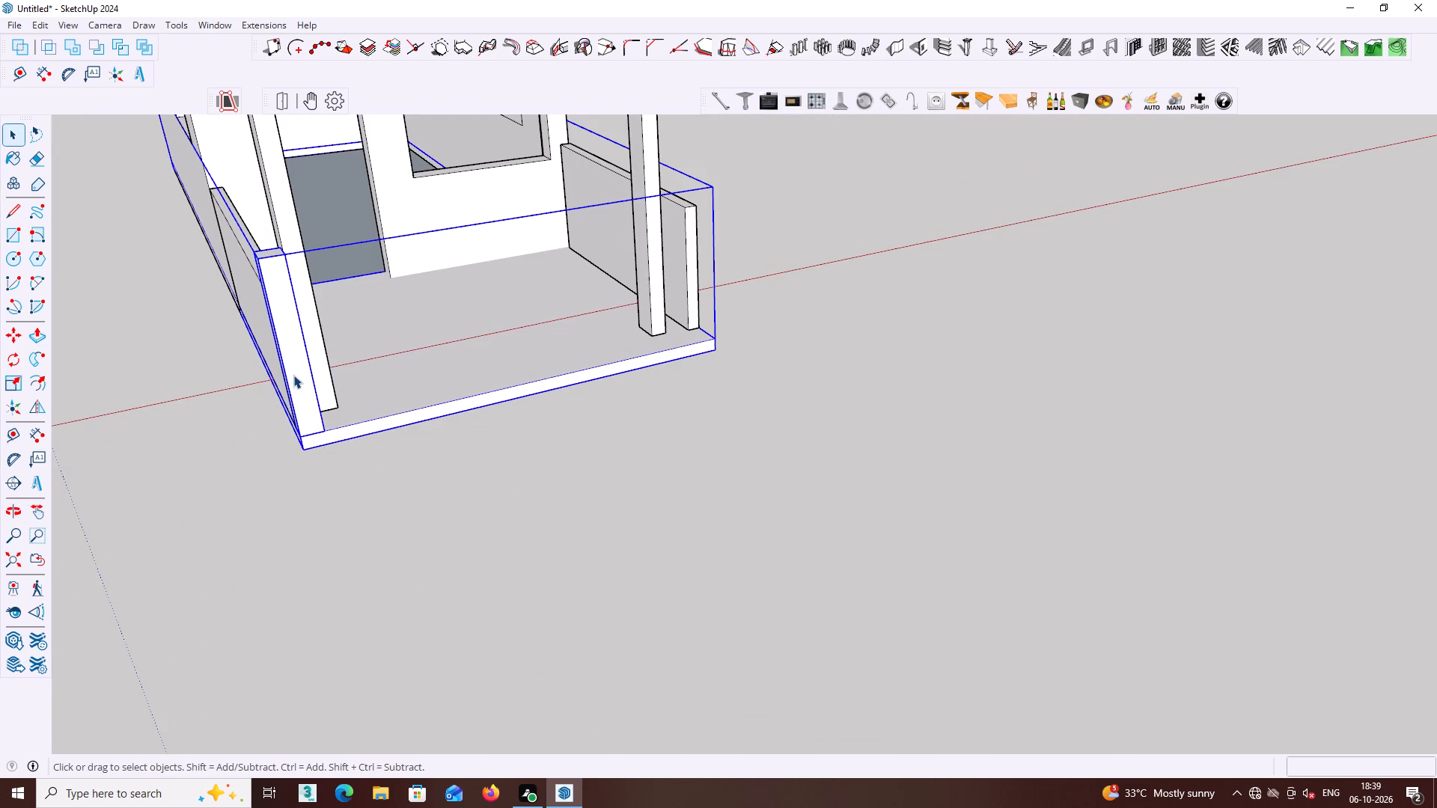
pyautogui.click(298, 373)
pyautogui.click(290, 347)
pyautogui.press('m')
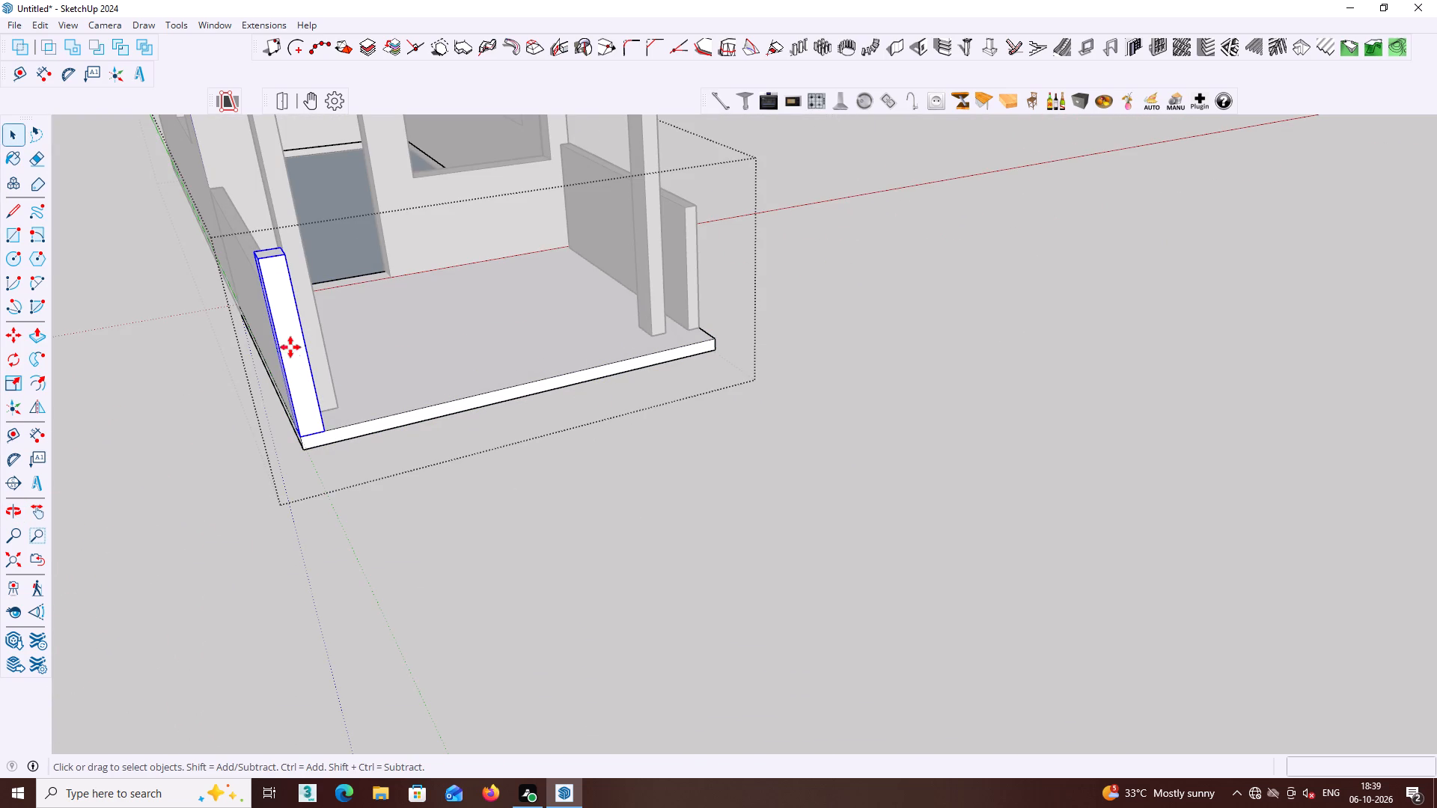
pyautogui.click(328, 432)
pyautogui.moveTo(588, 349); pyautogui.dragTo(391, 394, button='middle')
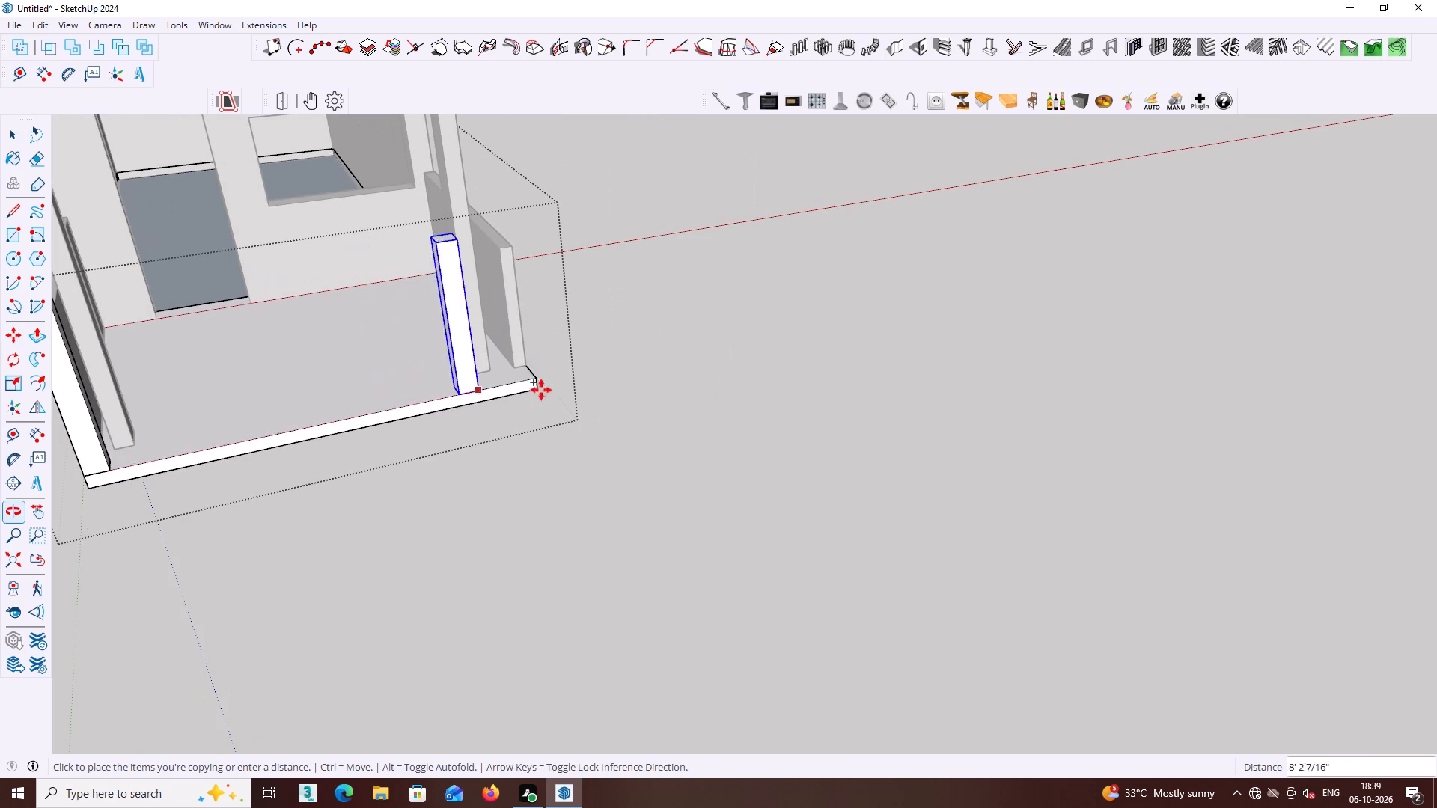
pyautogui.click(535, 380)
pyautogui.press('space')
pyautogui.click(620, 376)
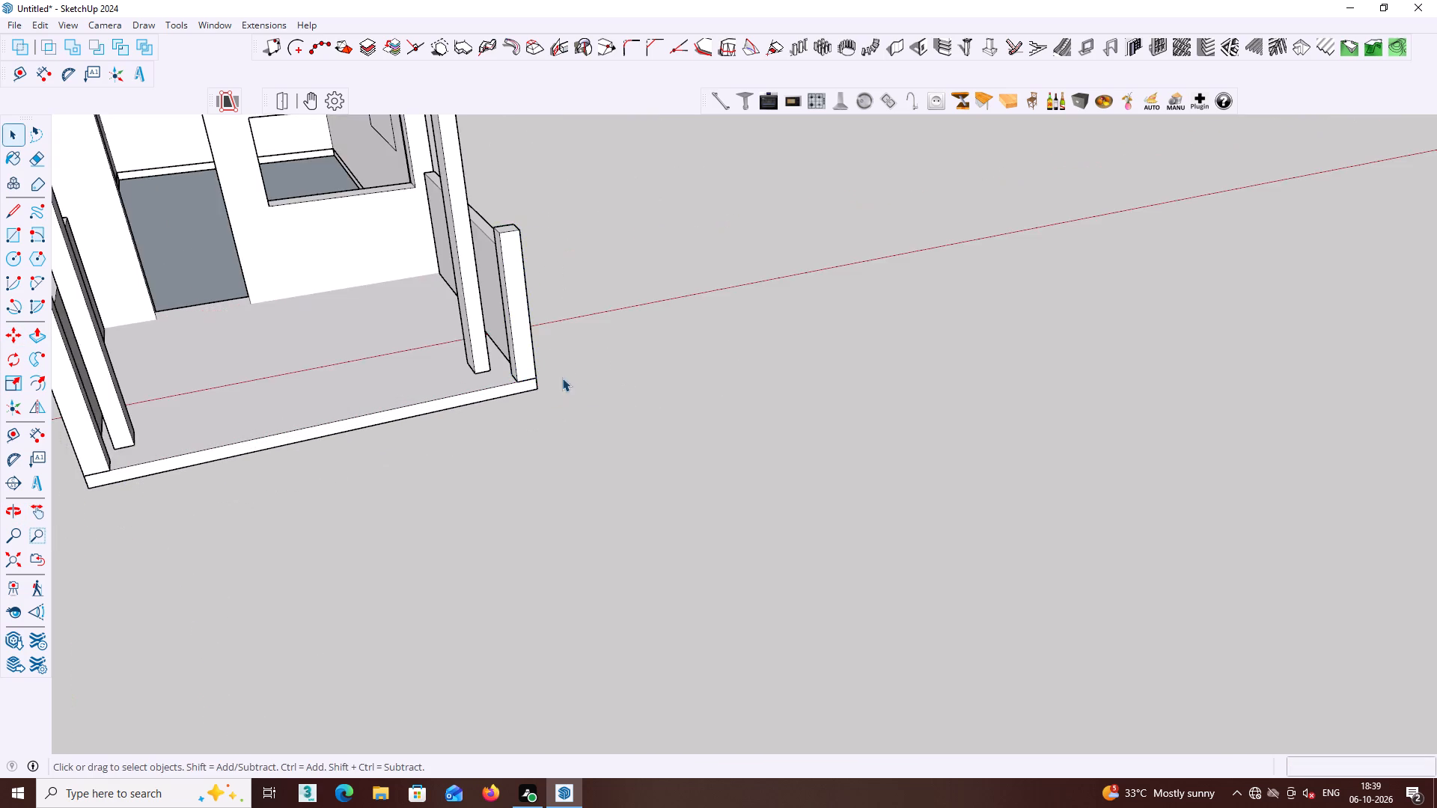
# Open the window-side porch wall's group, Push/Pull its front end face forward to meet the corner post, and close the group.
pyautogui.moveTo(550, 368); pyautogui.dragTo(349, 382, button='middle')
pyautogui.scroll(1, 510, 263)
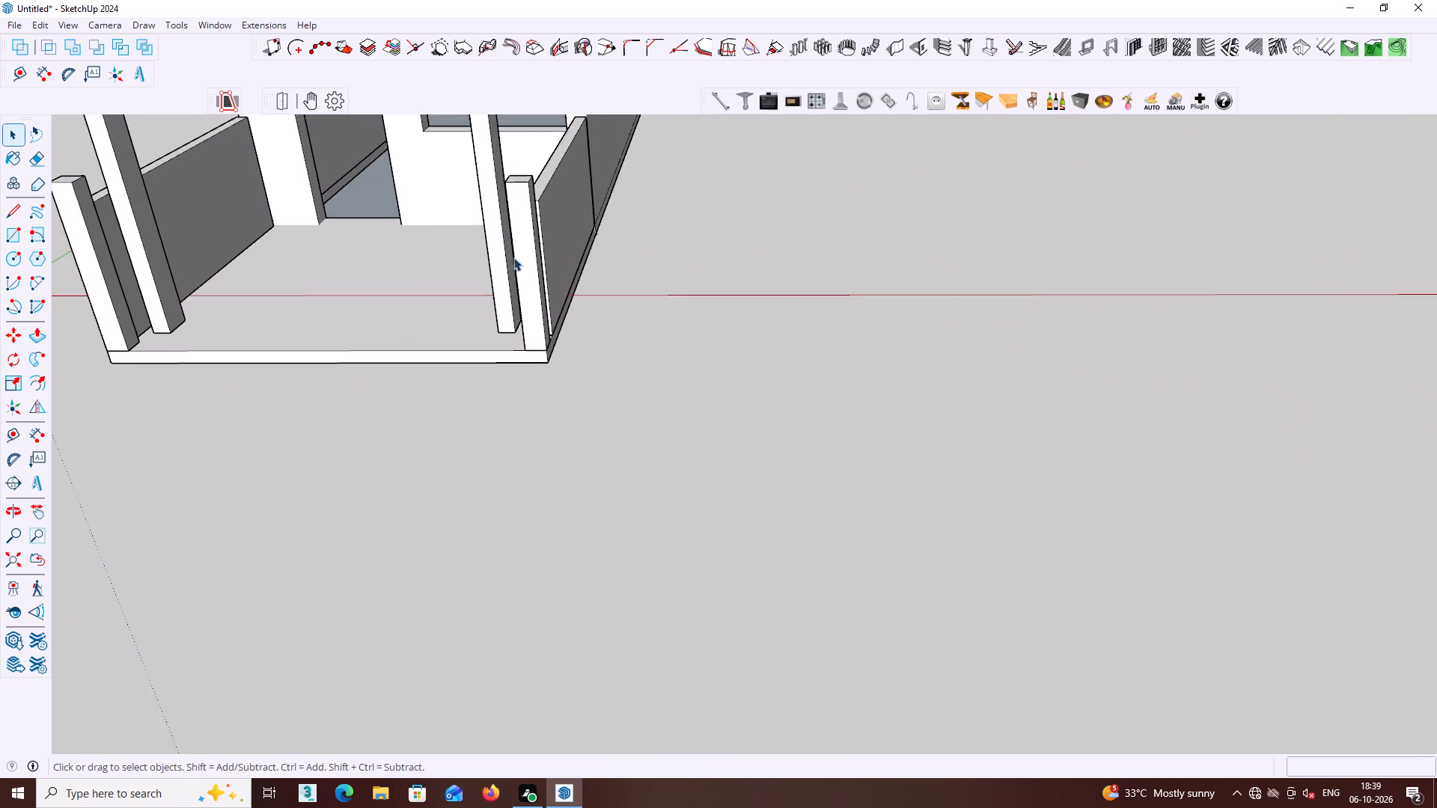
pyautogui.scroll(2, 513, 257)
pyautogui.moveTo(553, 219); pyautogui.dragTo(467, 211, button='middle')
pyautogui.scroll(2, 531, 163)
pyautogui.moveTo(546, 297); pyautogui.dragTo(516, 298, button='middle')
pyautogui.scroll(2, 549, 360)
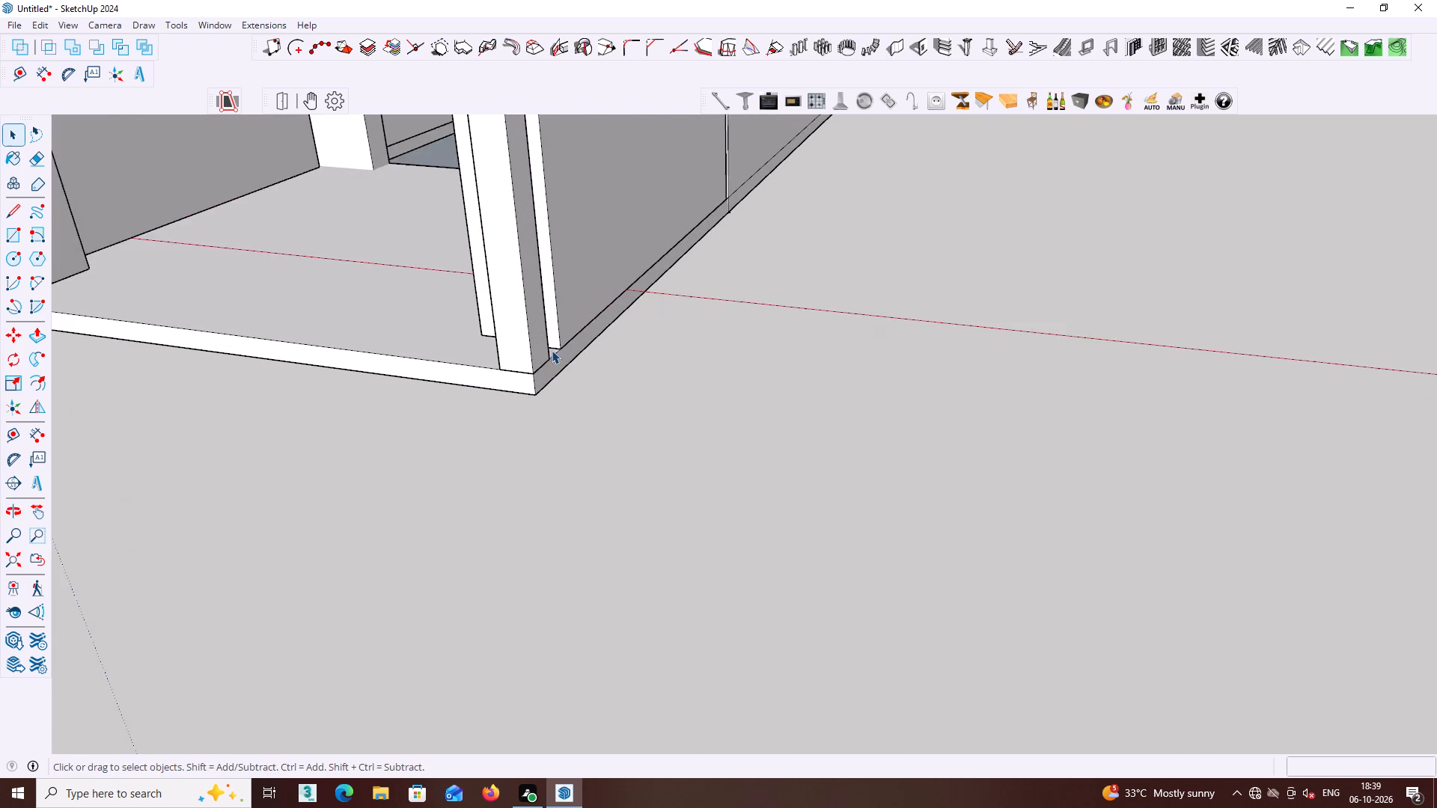
pyautogui.scroll(3, 552, 350)
pyautogui.moveTo(561, 334); pyautogui.dragTo(476, 333, button='middle')
pyautogui.scroll(2, 503, 325)
pyautogui.tripleClick(507, 304)
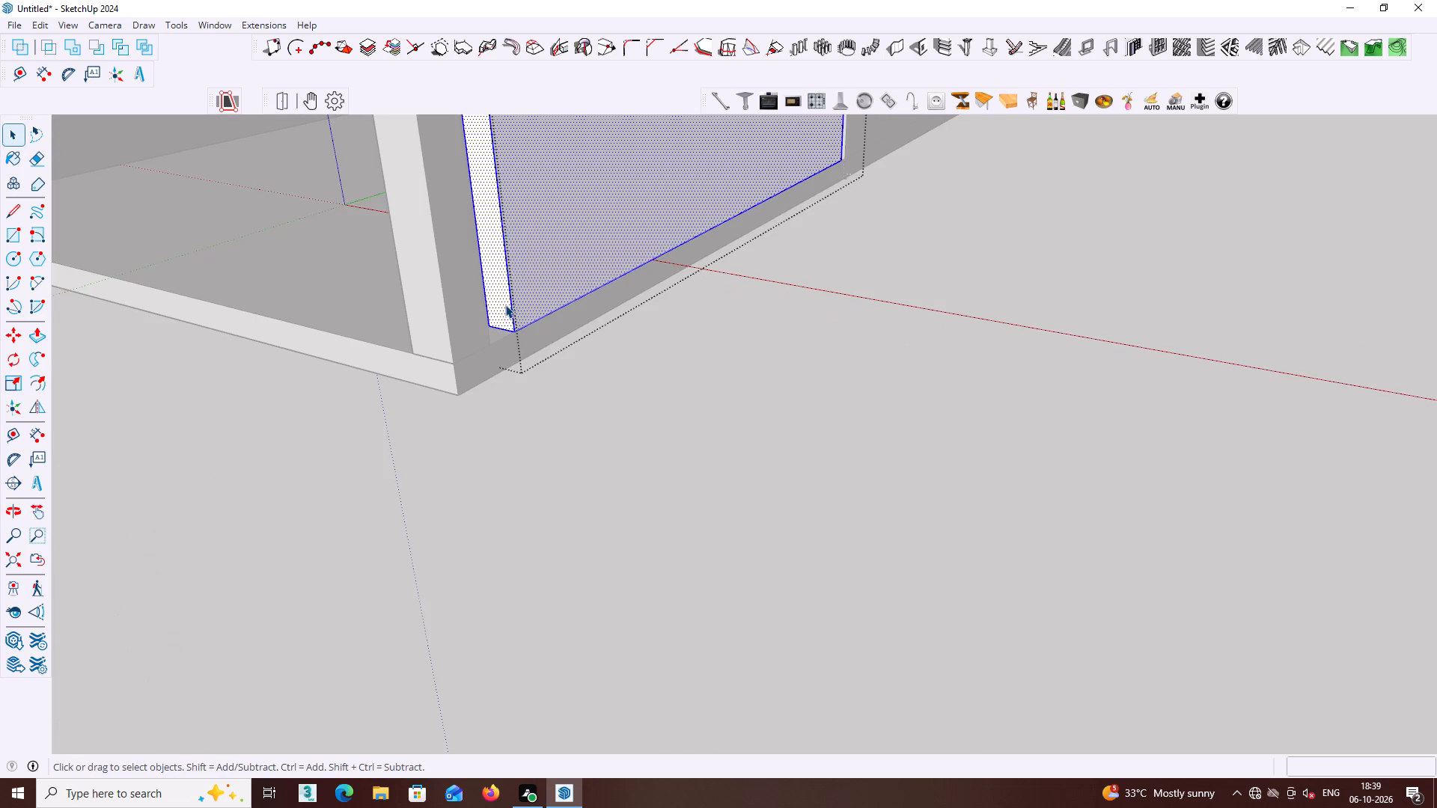
pyautogui.click(504, 304)
pyautogui.press('p')
pyautogui.click(503, 311)
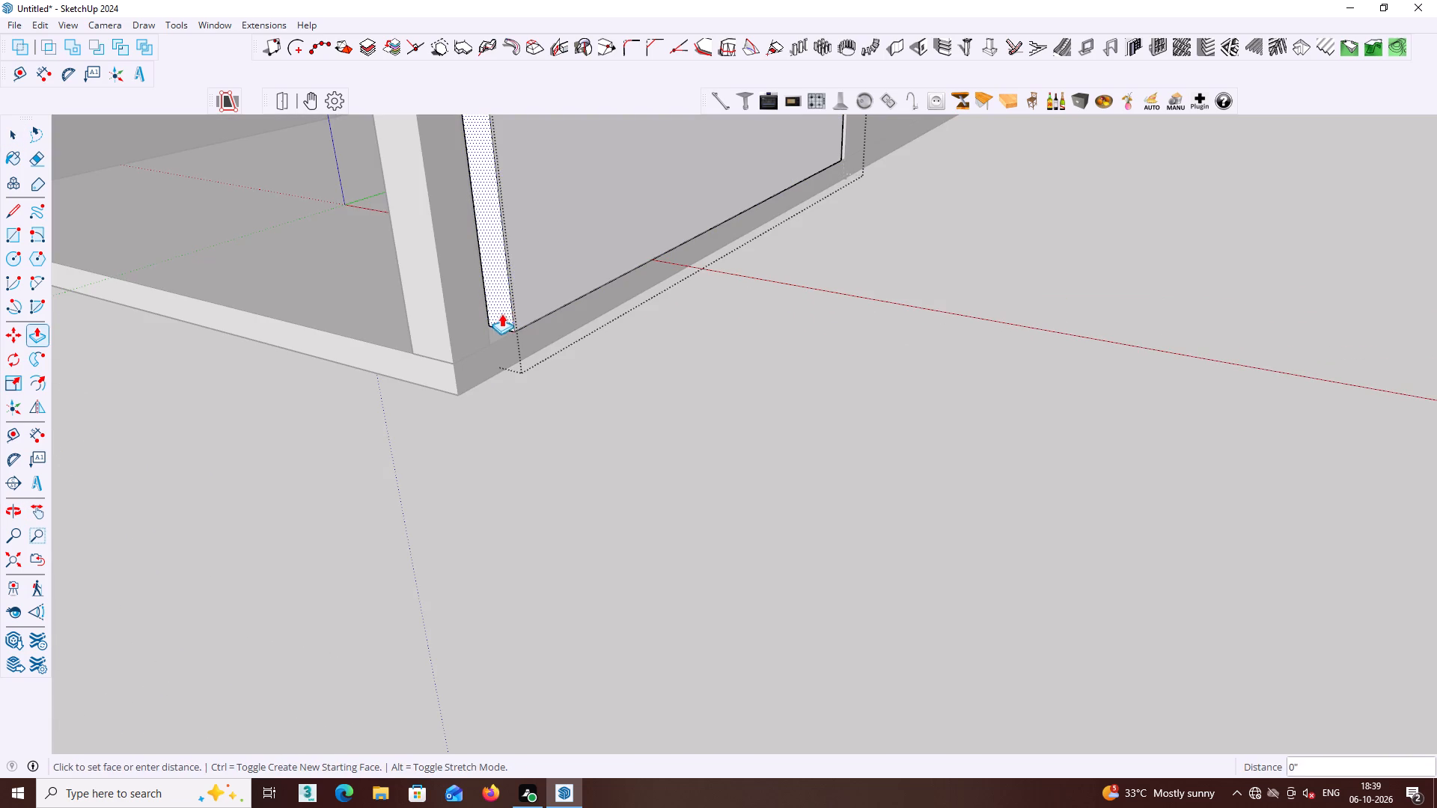
pyautogui.click(489, 346)
pyautogui.press('space')
pyautogui.click(591, 437)
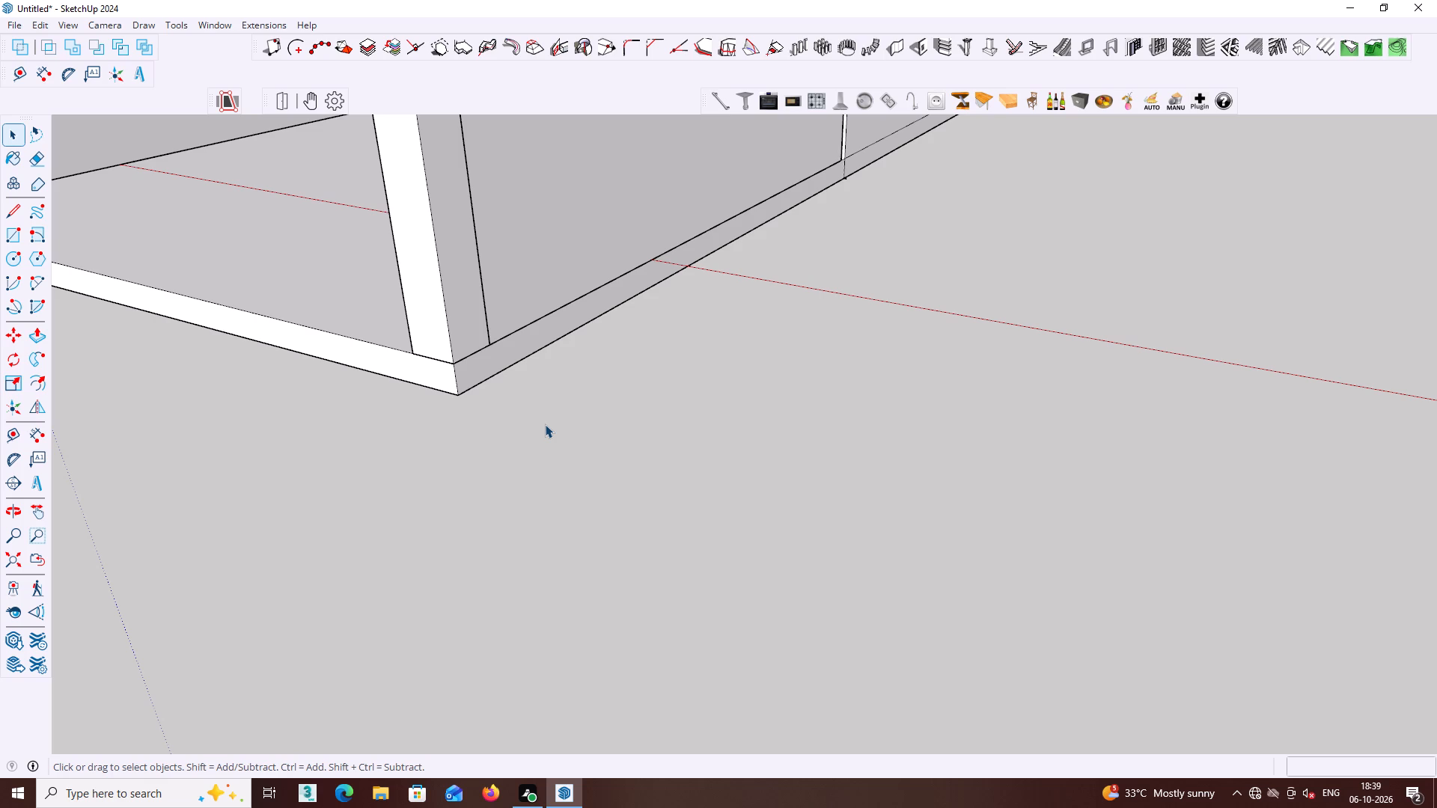
# Open the window-side porch wall's group again, Push/Pull its rear end face back to meet the house wall, and close the group.
pyautogui.scroll(-14, 543, 425)
pyautogui.moveTo(656, 227); pyautogui.dragTo(734, 218, button='middle')
pyautogui.scroll(13, 665, 215)
pyautogui.moveTo(675, 324); pyautogui.dragTo(766, 310, button='middle')
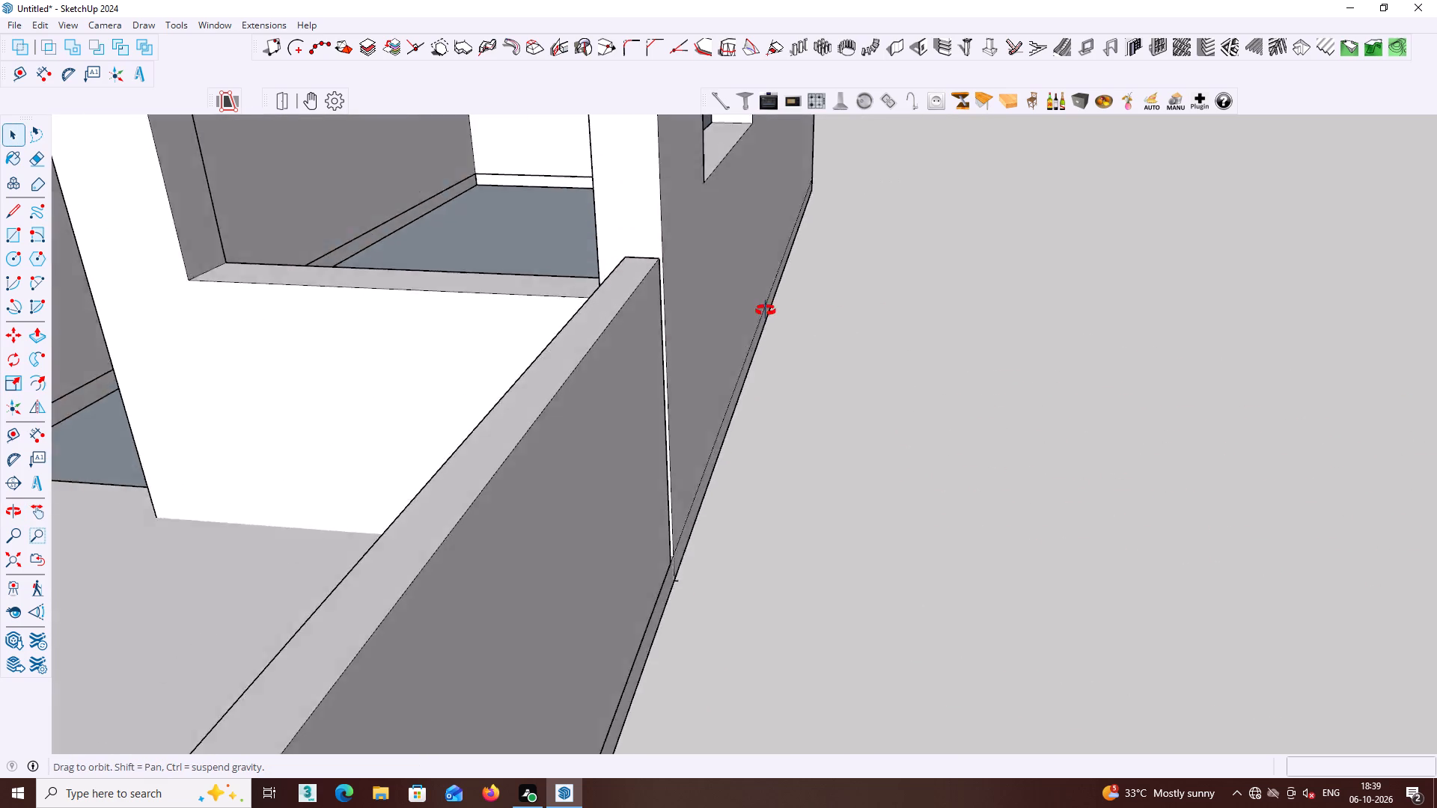
pyautogui.moveTo(766, 310); pyautogui.dragTo(507, 264, button='middle')
pyautogui.moveTo(739, 311); pyautogui.dragTo(445, 333, button='middle')
pyautogui.scroll(3, 454, 322)
pyautogui.moveTo(516, 344); pyautogui.dragTo(493, 334, button='middle')
pyautogui.scroll(4, 516, 351)
pyautogui.moveTo(531, 539); pyautogui.dragTo(467, 515, button='middle')
pyautogui.scroll(4, 510, 534)
pyautogui.click(532, 546)
pyautogui.tripleClick(532, 546)
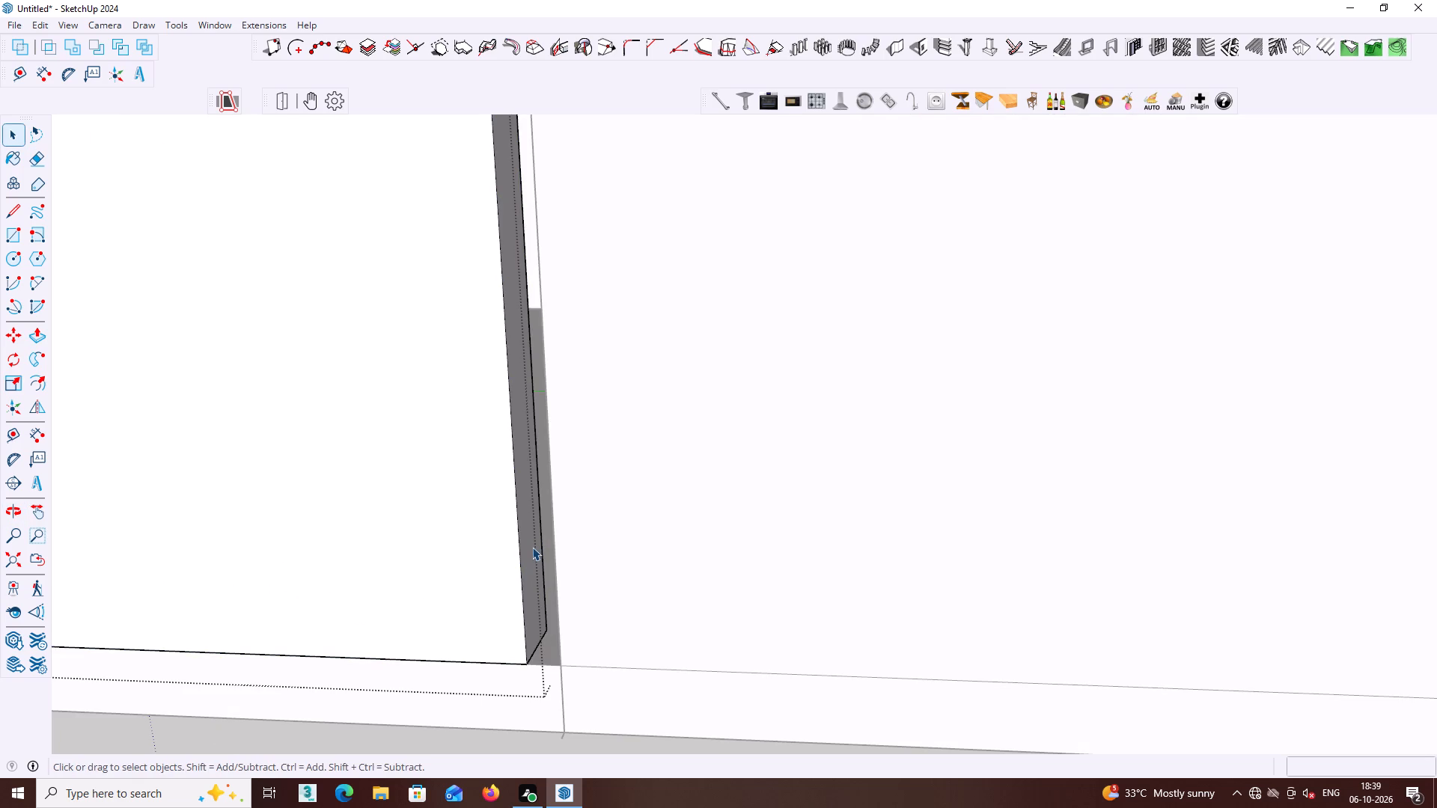
pyautogui.click(532, 548)
pyautogui.click(530, 563)
pyautogui.press('p')
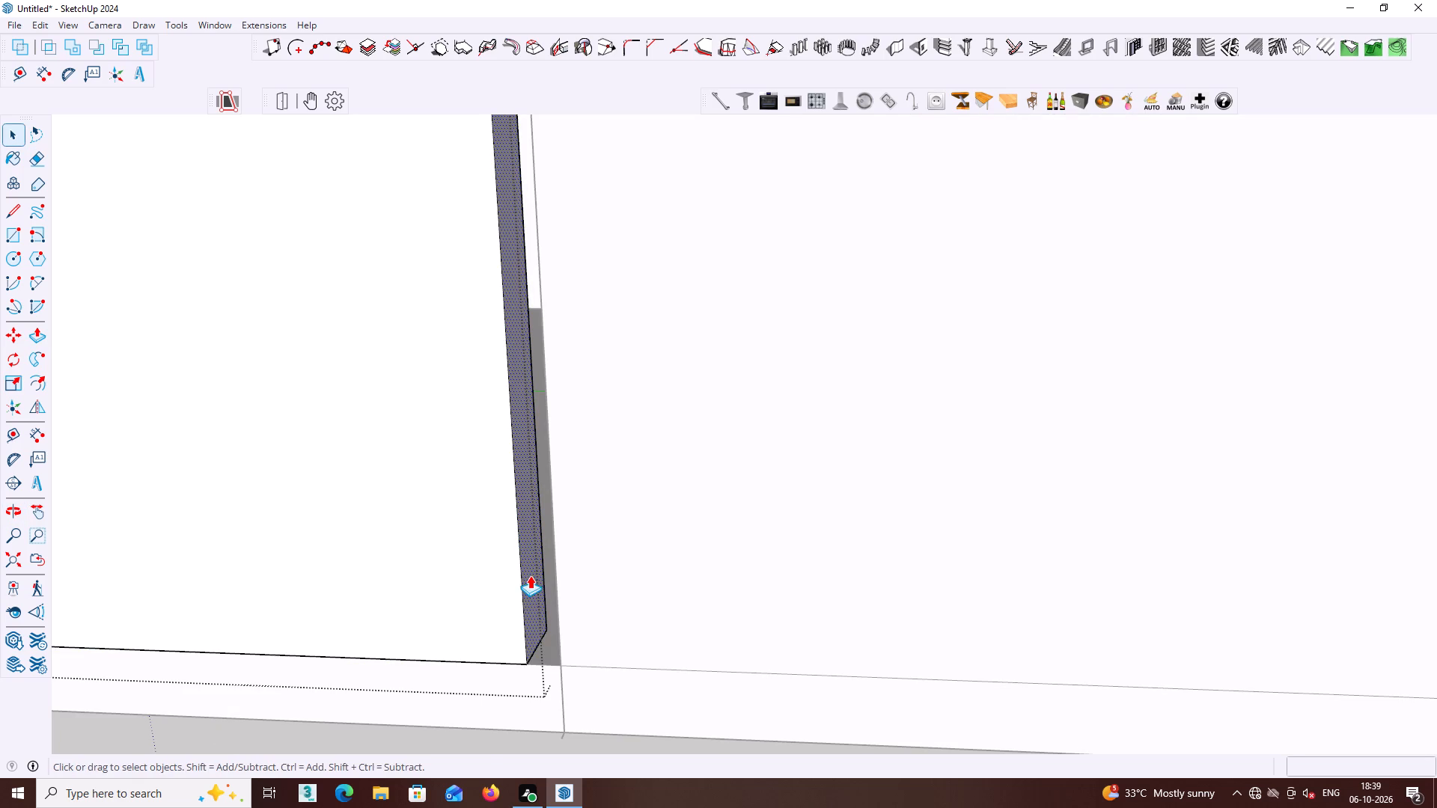
pyautogui.click(530, 575)
pyautogui.click(560, 667)
pyautogui.press('space')
pyautogui.scroll(-3, 558, 676)
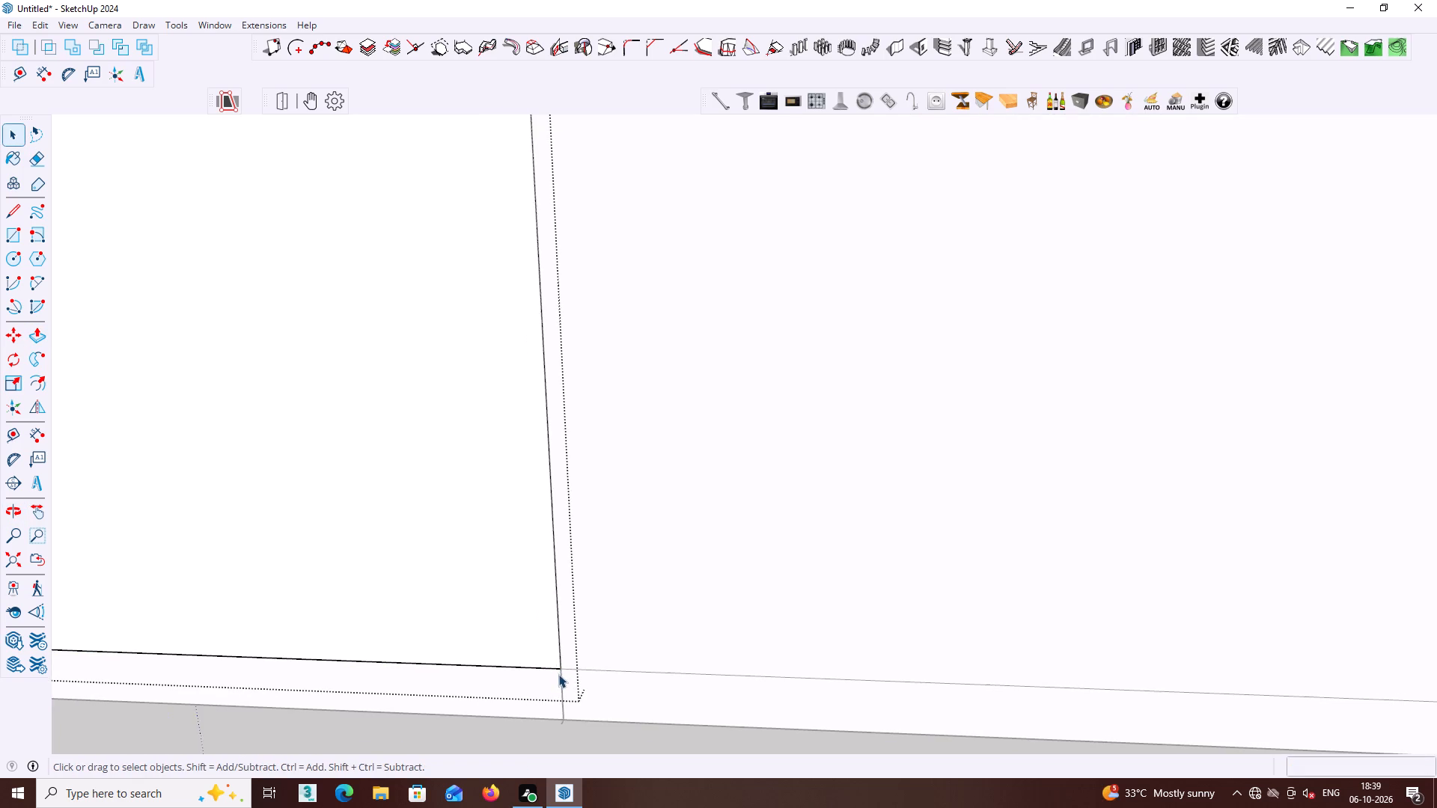
pyautogui.scroll(-20, 558, 674)
pyautogui.scroll(-2, 558, 674)
pyautogui.click(380, 590)
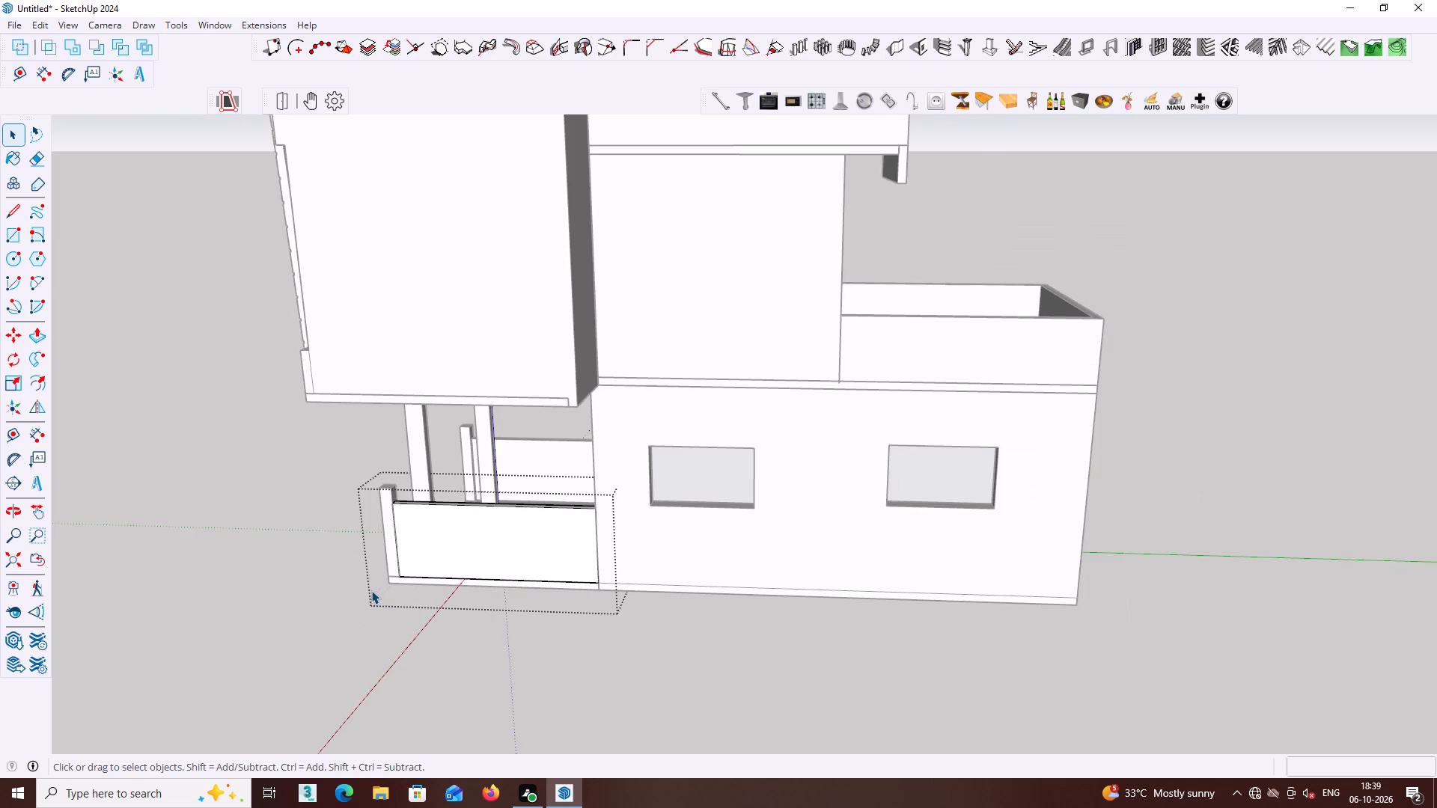
pyautogui.moveTo(371, 590); pyautogui.dragTo(1030, 576, button='middle')
pyautogui.click(472, 605)
# Open the door-side porch wall's group, Push/Pull its rear end face back to meet the house wall, and close the group.
pyautogui.moveTo(484, 605); pyautogui.dragTo(782, 602, button='middle')
pyautogui.moveTo(782, 595); pyautogui.dragTo(791, 465, button='middle')
pyautogui.moveTo(614, 534); pyautogui.dragTo(1084, 564, button='middle')
pyautogui.scroll(2, 606, 528)
pyautogui.moveTo(563, 512); pyautogui.dragTo(659, 494, button='middle')
pyautogui.scroll(5, 642, 489)
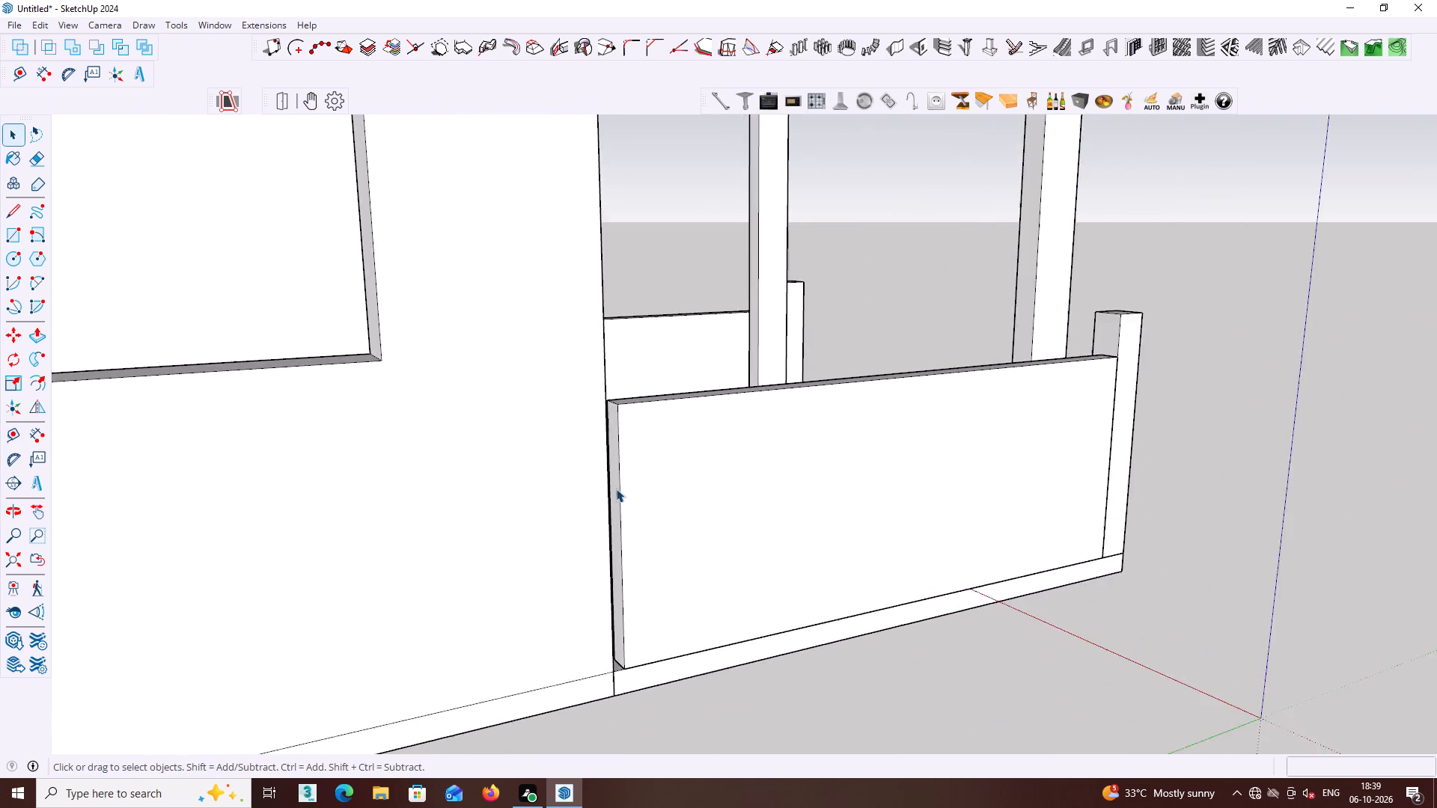
pyautogui.scroll(3, 616, 489)
pyautogui.moveTo(615, 506); pyautogui.dragTo(588, 509, button='middle')
pyautogui.scroll(4, 582, 512)
pyautogui.click(592, 511)
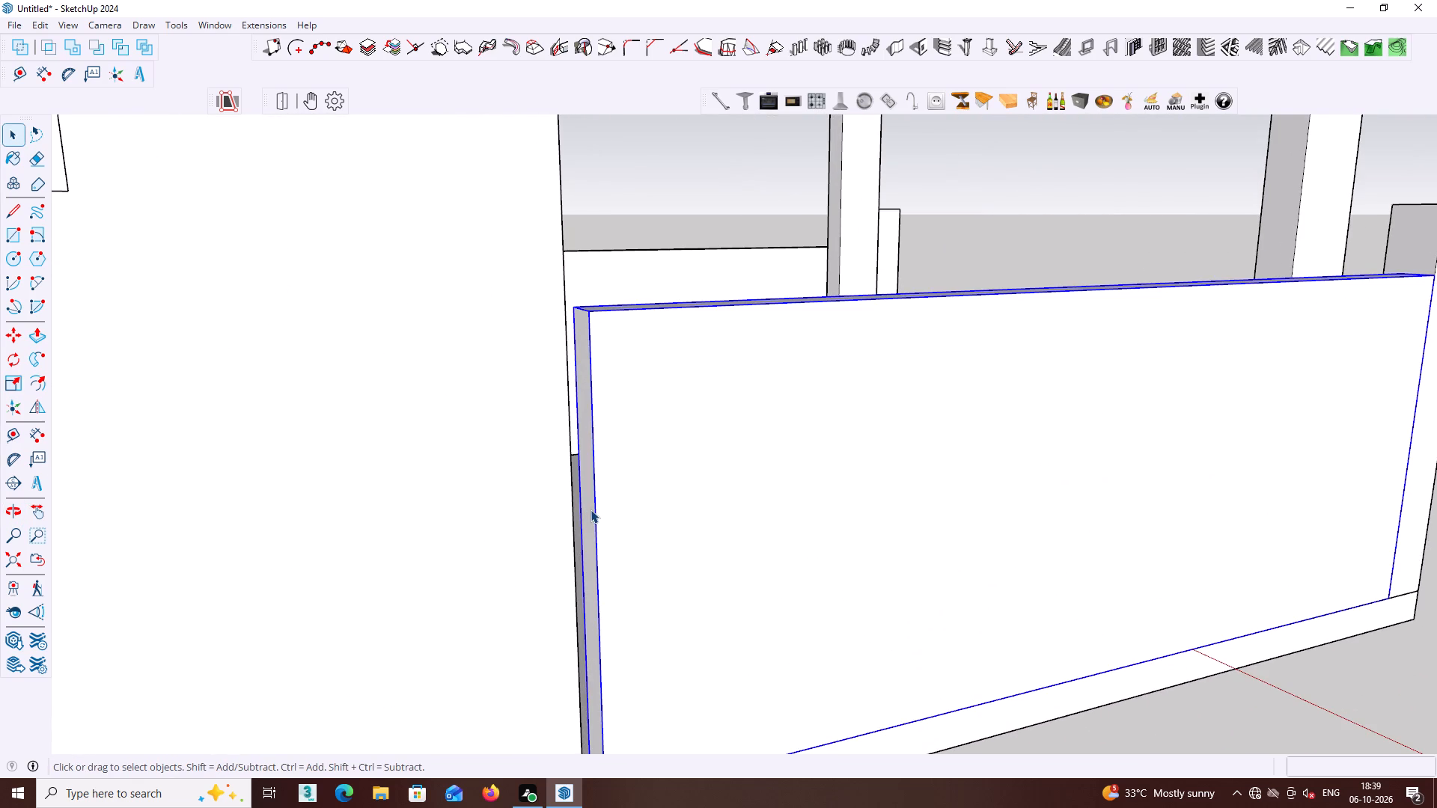
pyautogui.doubleClick(590, 509)
pyautogui.click(588, 511)
pyautogui.press('p')
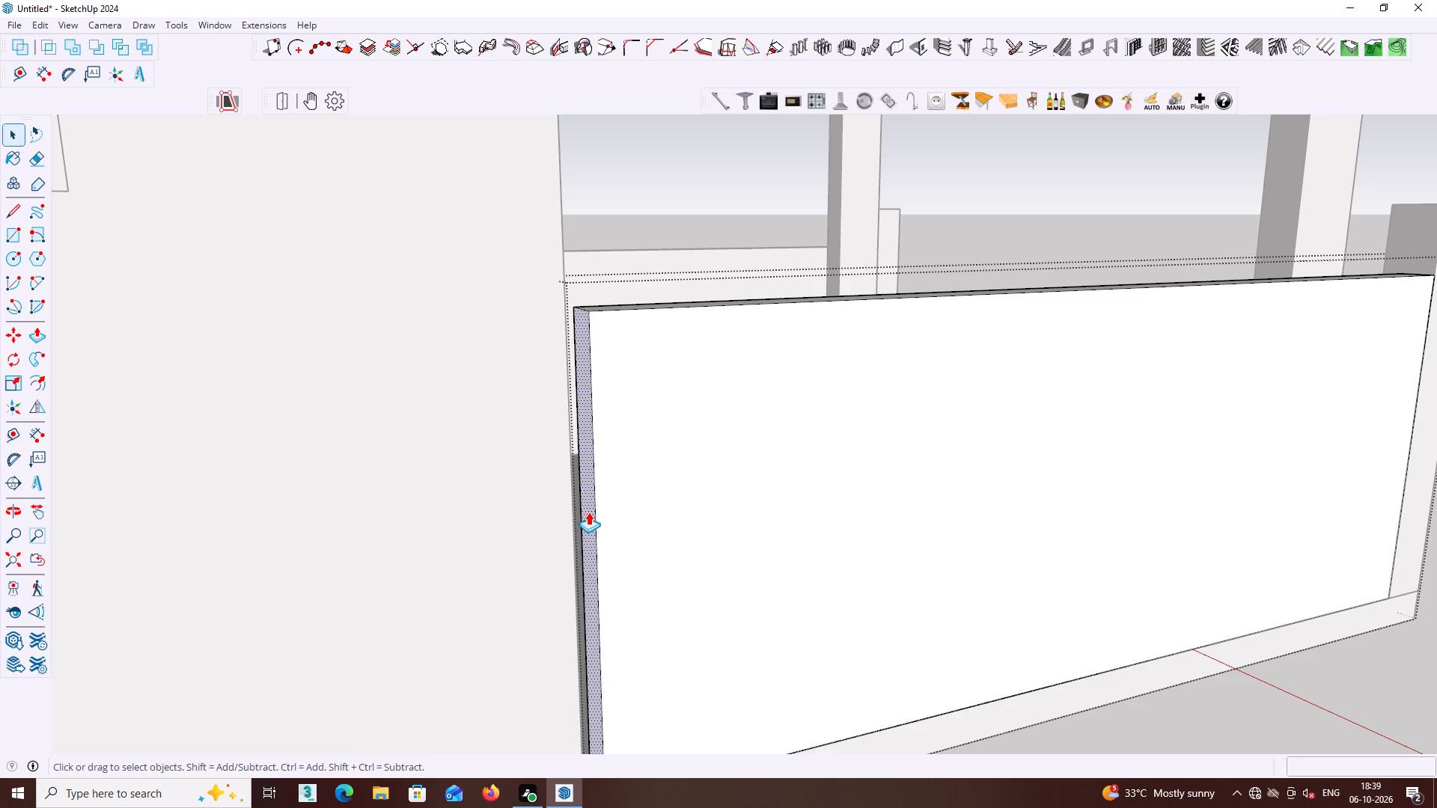
pyautogui.click(588, 512)
pyautogui.click(579, 569)
pyautogui.press('space')
pyautogui.scroll(-12, 592, 601)
pyautogui.middleClick(1185, 530)
pyautogui.click(1158, 536)
pyautogui.click(1149, 536)
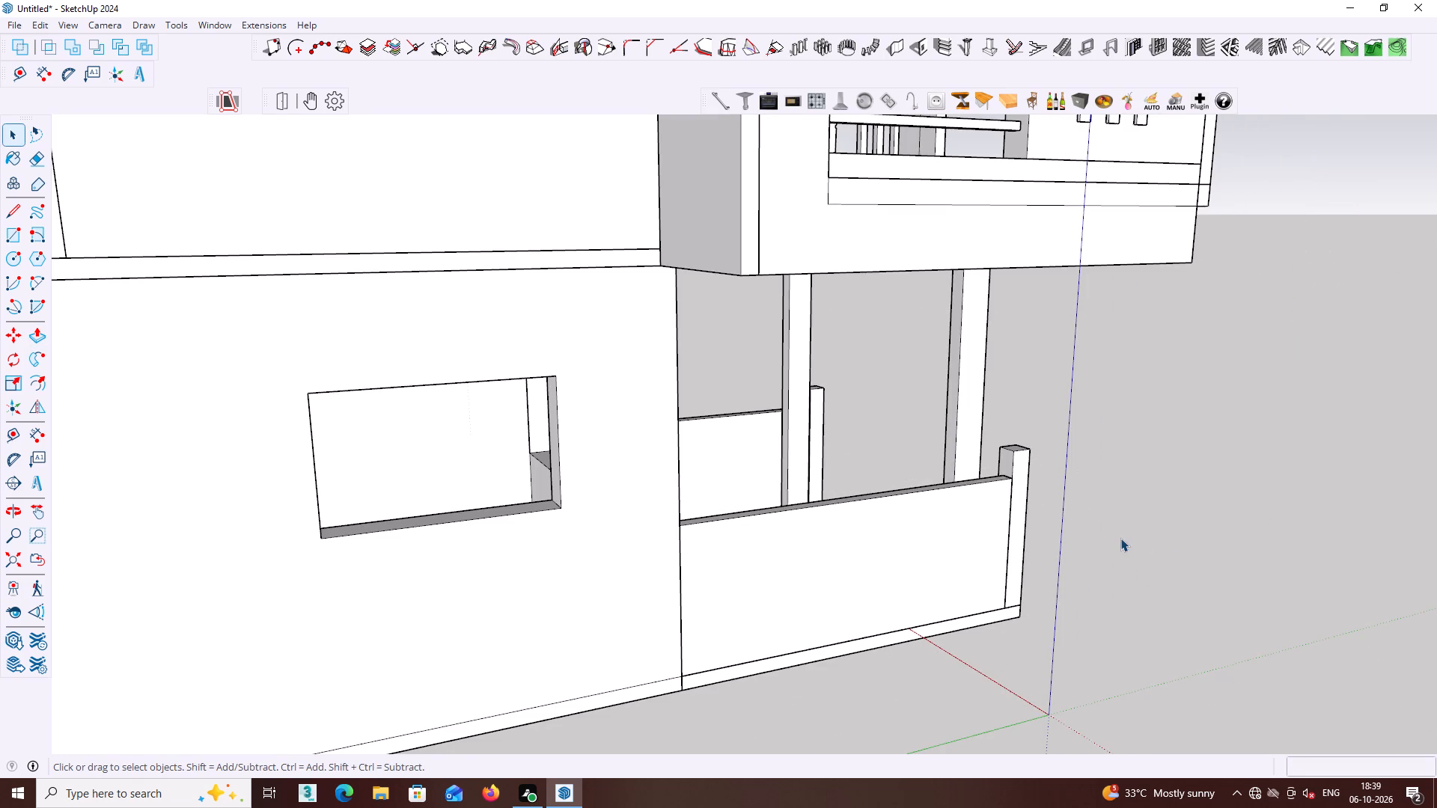
# Inside the platform's group, copy the door-side corner post about 4' 2 11/16" along the front edge as an intermediate post.
pyautogui.moveTo(1123, 538); pyautogui.dragTo(801, 515, button='middle')
pyautogui.moveTo(963, 515); pyautogui.dragTo(638, 507, button='middle')
pyautogui.moveTo(932, 480); pyautogui.dragTo(574, 478, button='middle')
pyautogui.moveTo(575, 477); pyautogui.dragTo(683, 548, button='middle')
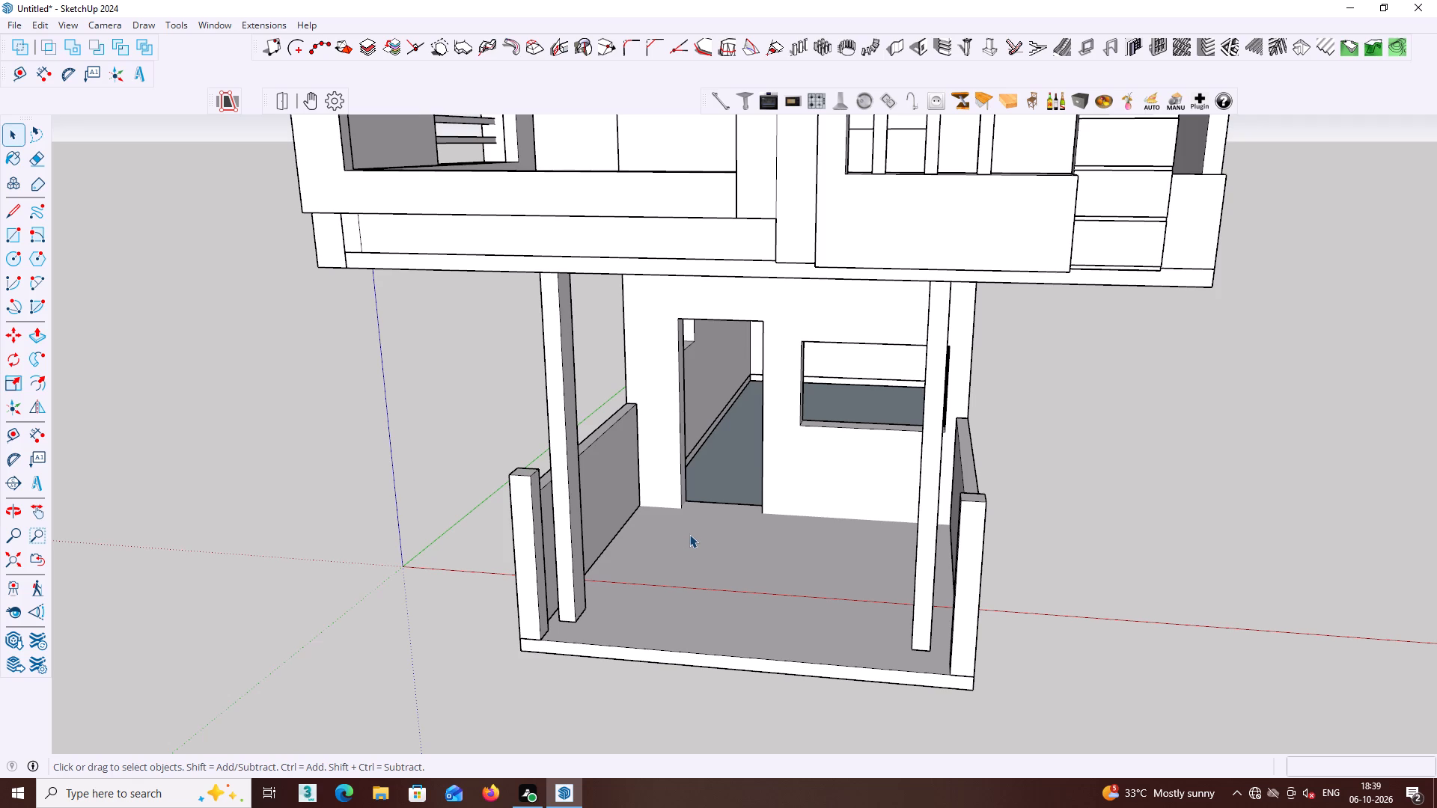
pyautogui.scroll(-2, 689, 534)
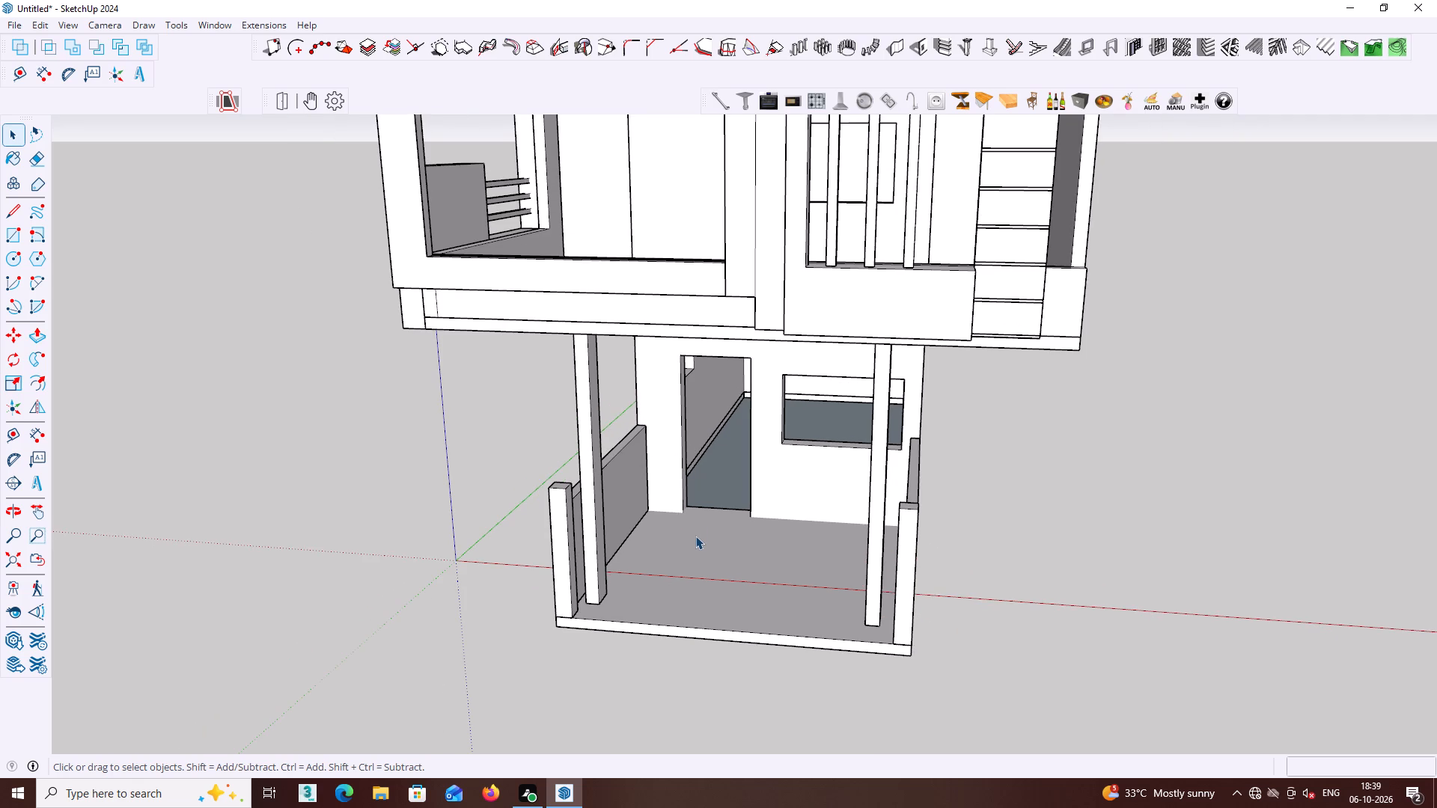
pyautogui.keyDown('shift'); pyautogui.moveTo(695, 536); pyautogui.dragTo(665, 471, button='middle'); pyautogui.keyUp('shift')
pyautogui.moveTo(662, 471); pyautogui.dragTo(686, 472, button='middle')
pyautogui.click(534, 479)
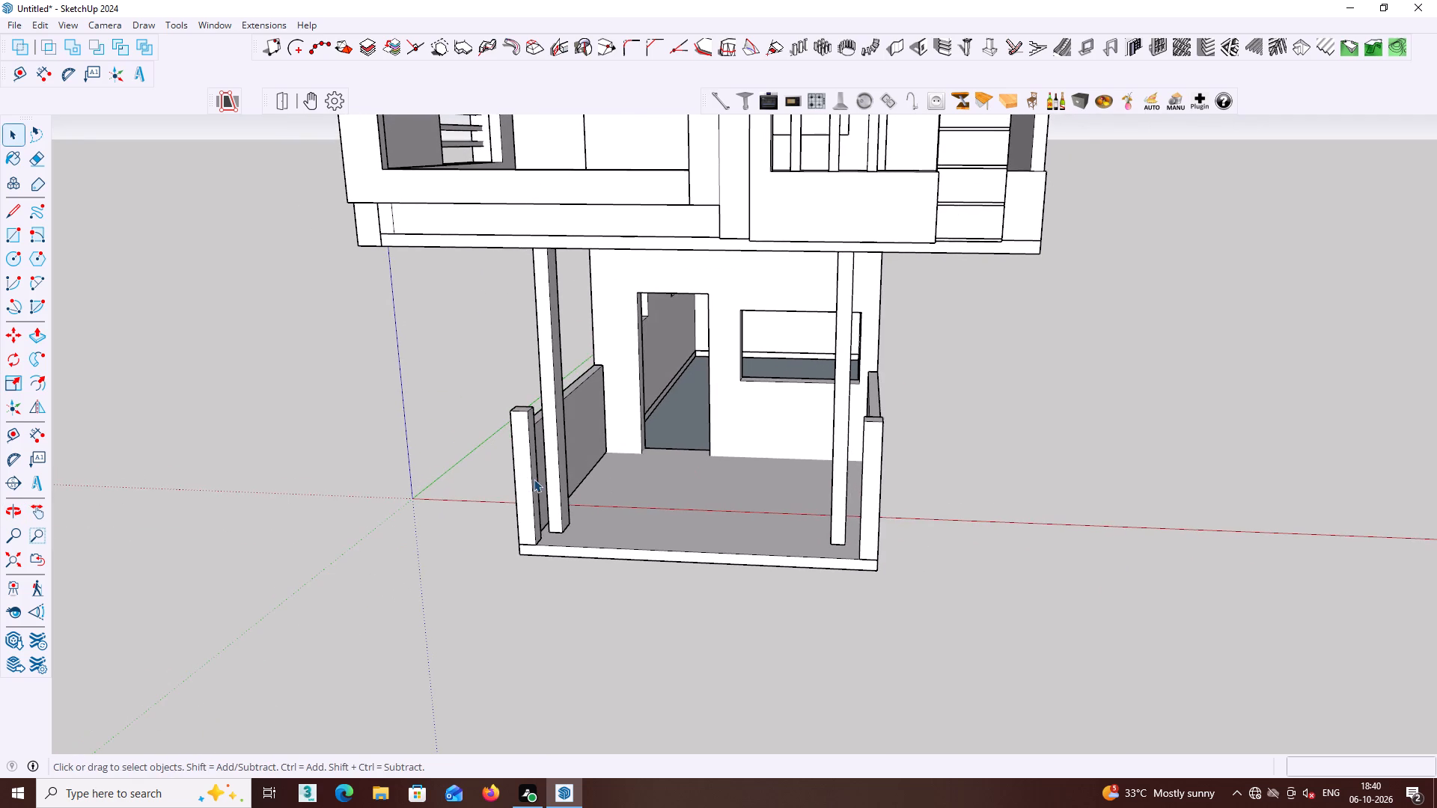
pyautogui.tripleClick(528, 481)
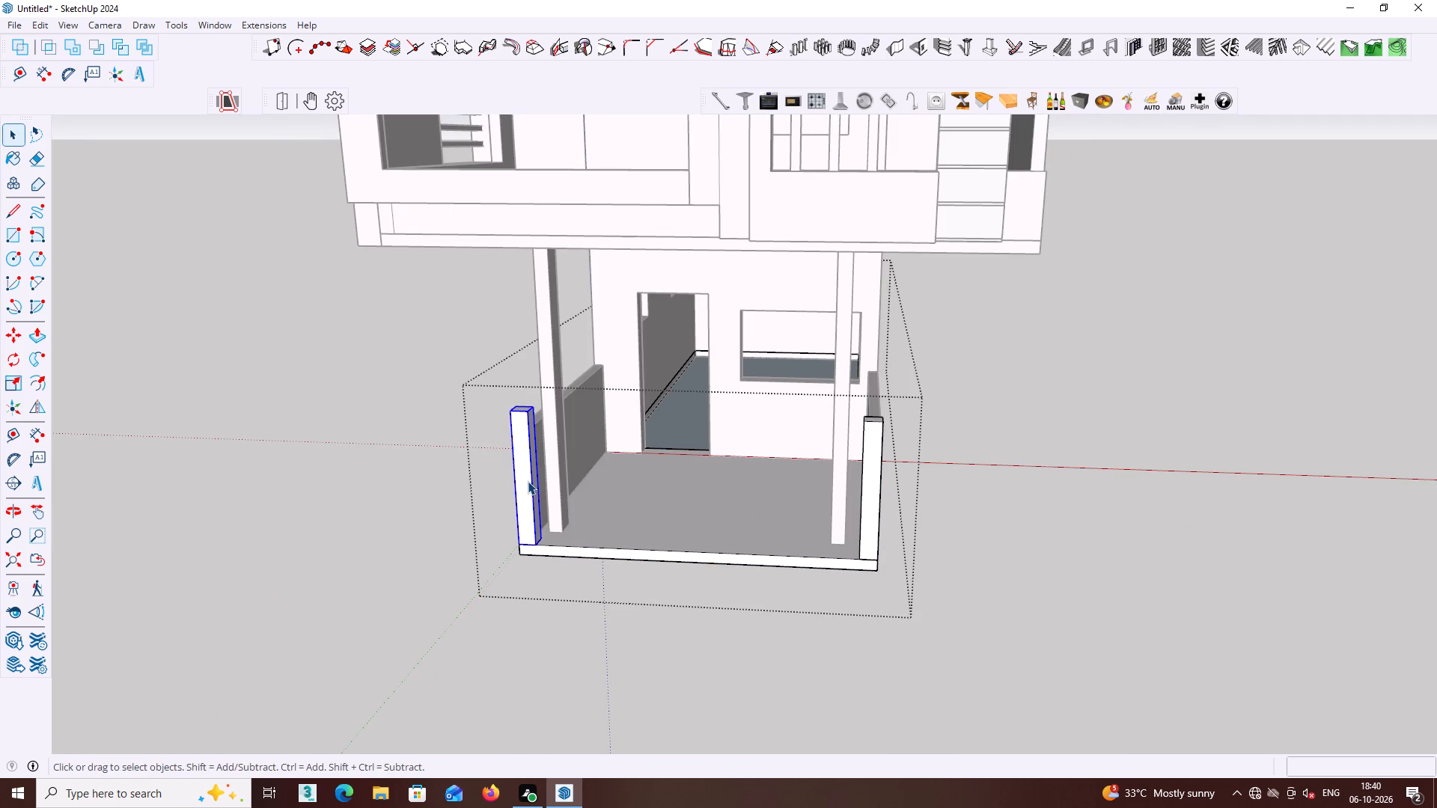
pyautogui.press('m')
pyautogui.click(535, 547)
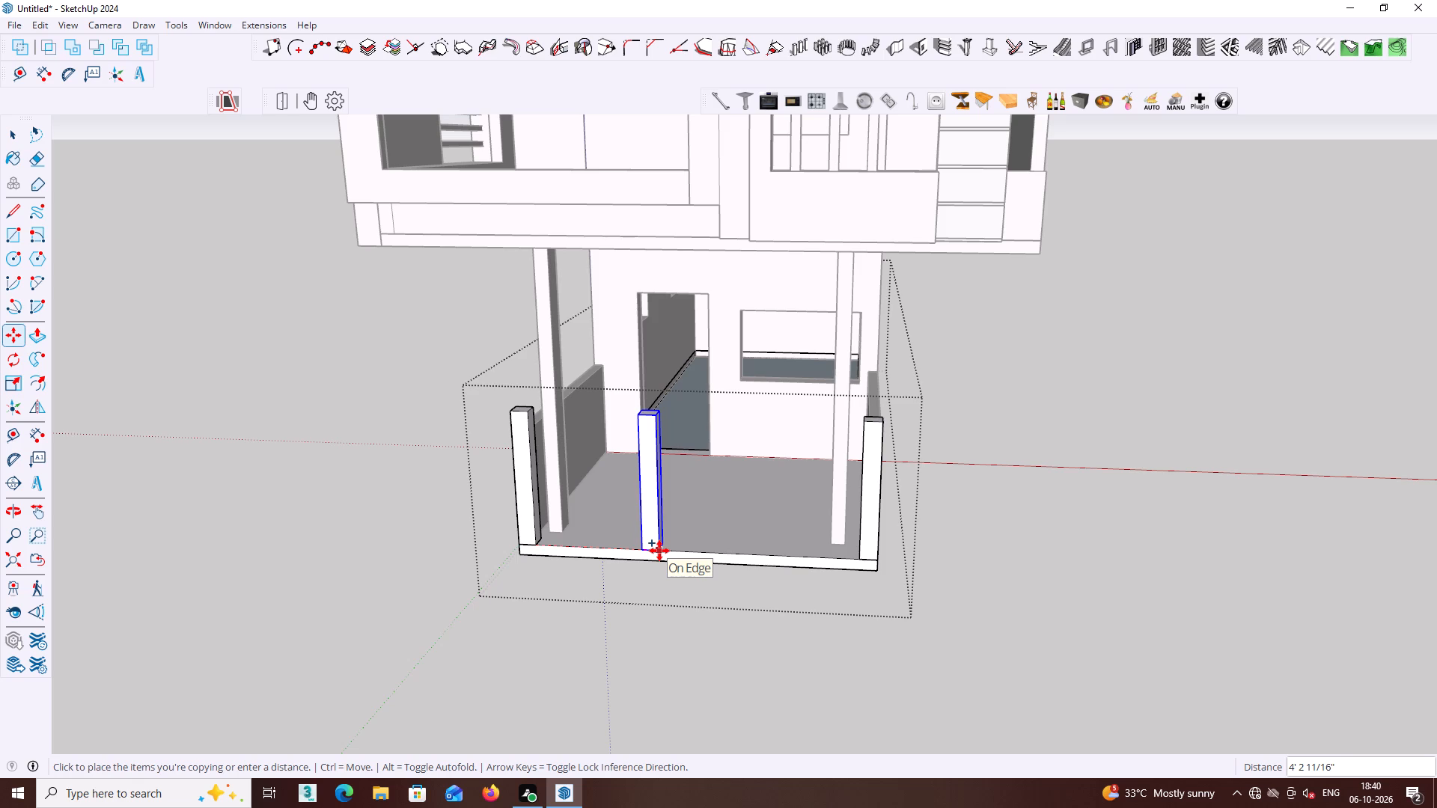
pyautogui.click(659, 551)
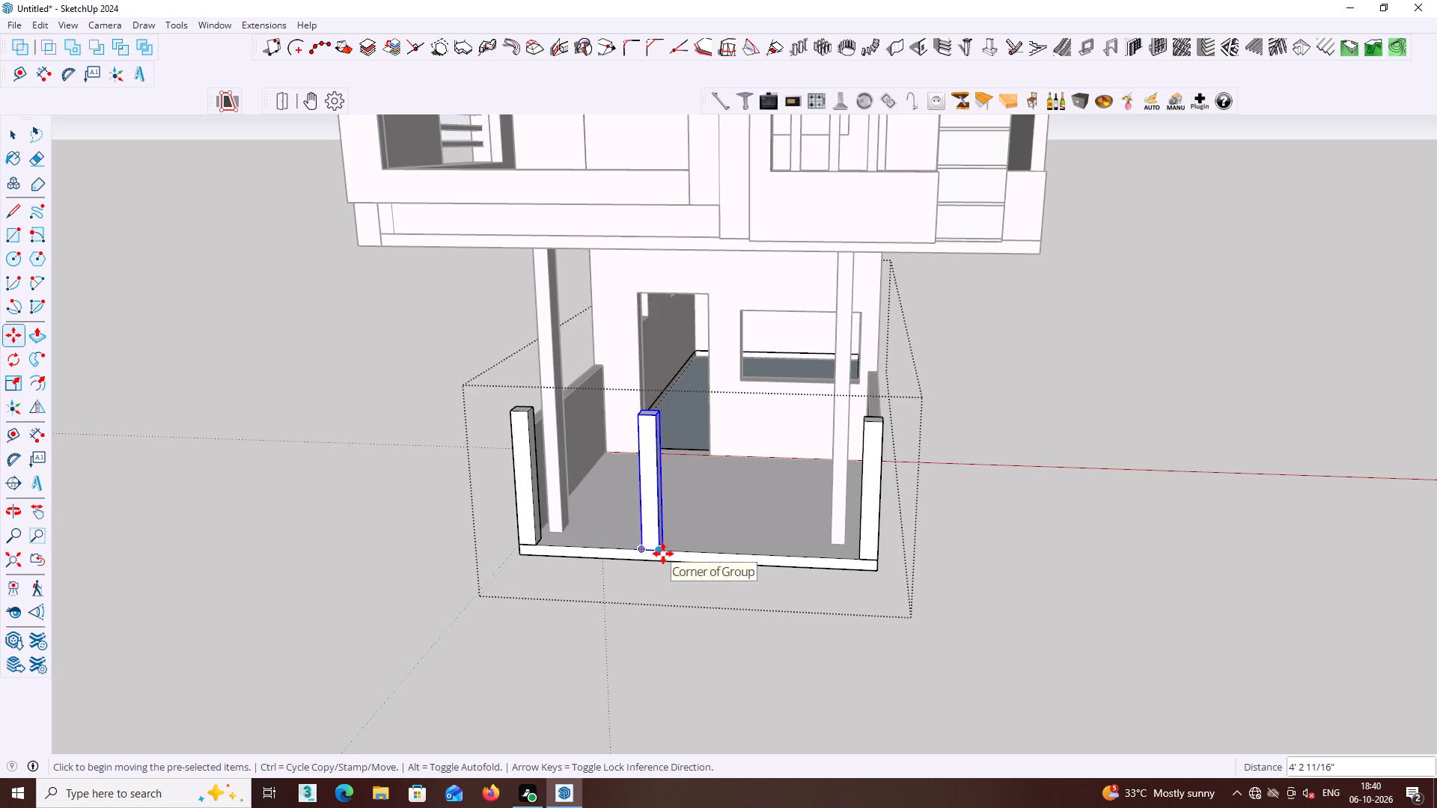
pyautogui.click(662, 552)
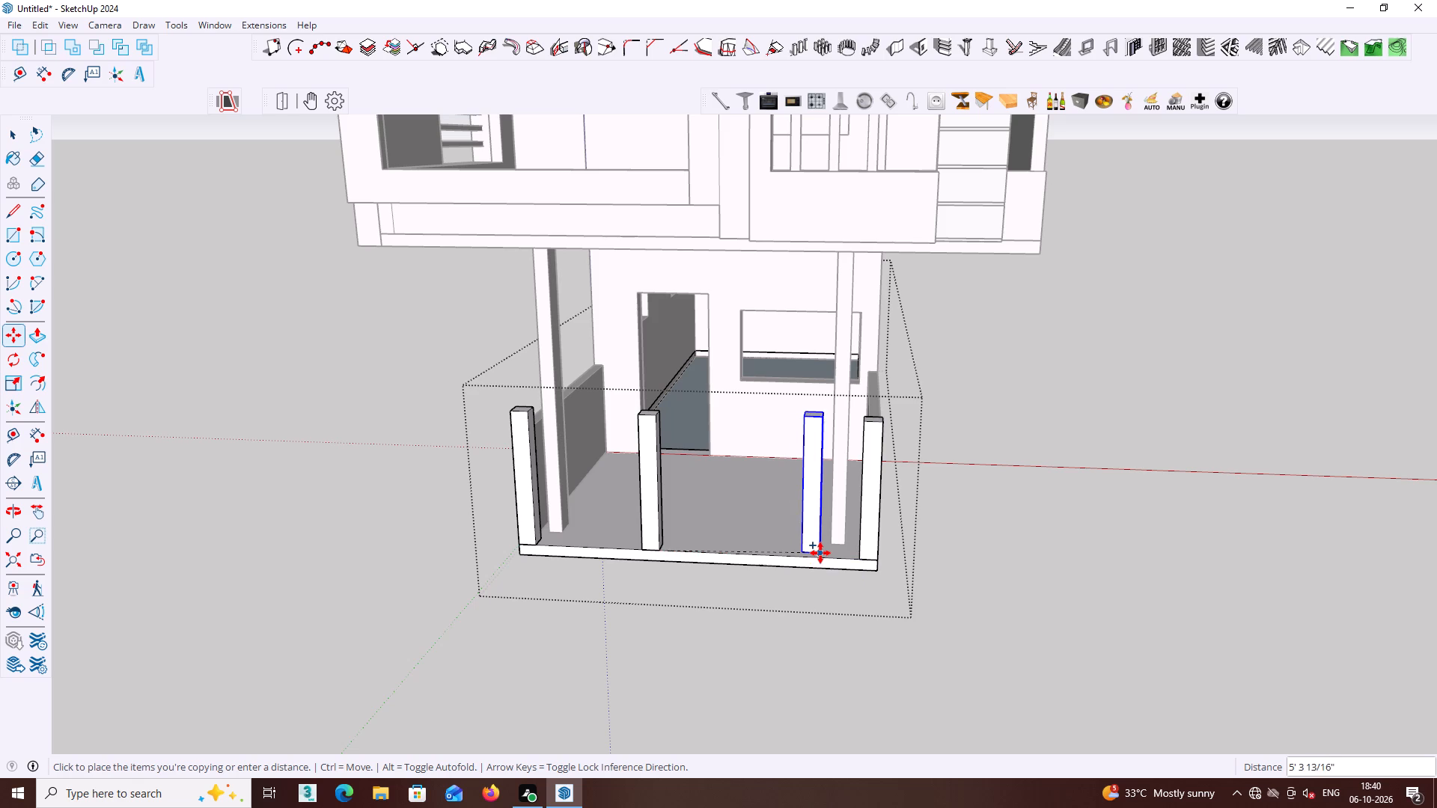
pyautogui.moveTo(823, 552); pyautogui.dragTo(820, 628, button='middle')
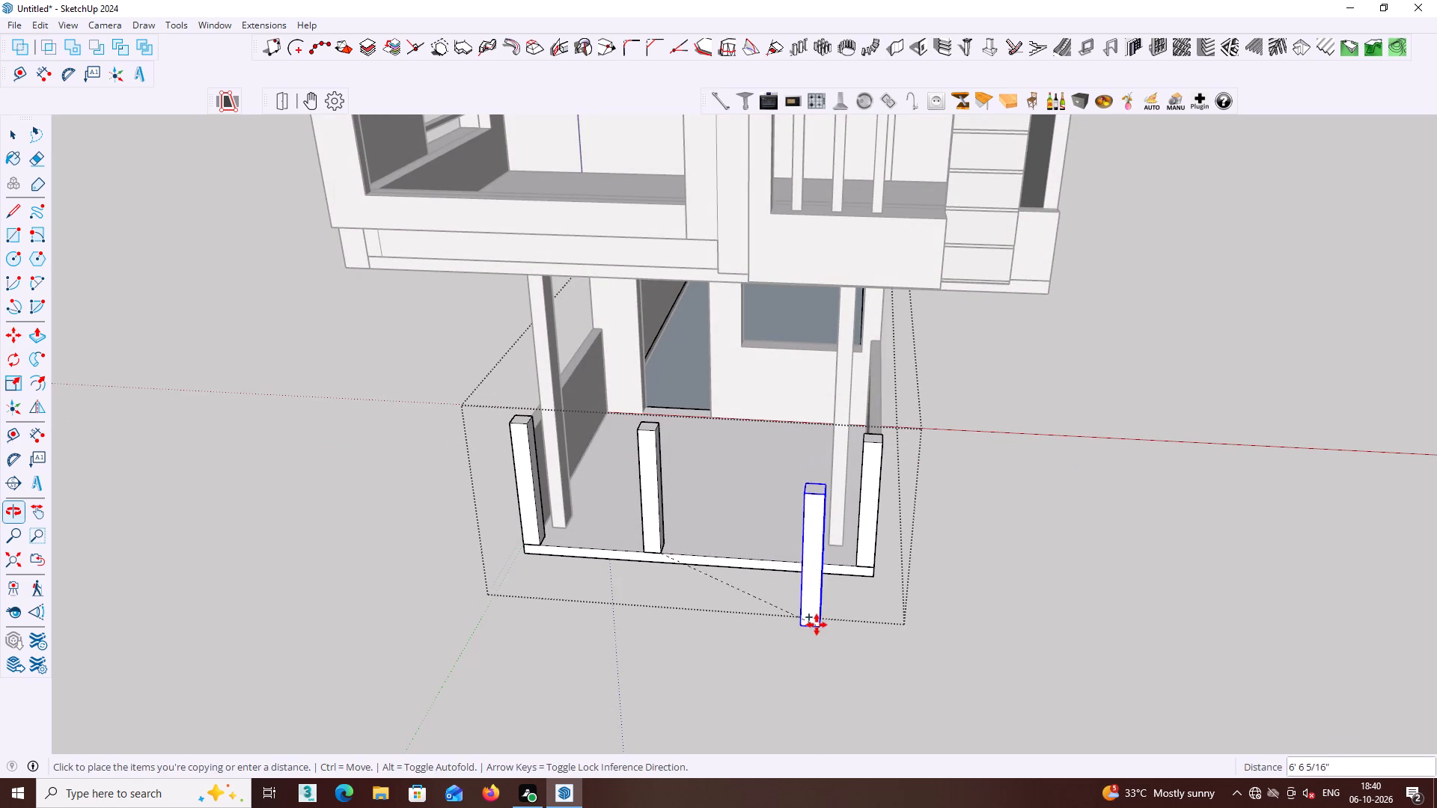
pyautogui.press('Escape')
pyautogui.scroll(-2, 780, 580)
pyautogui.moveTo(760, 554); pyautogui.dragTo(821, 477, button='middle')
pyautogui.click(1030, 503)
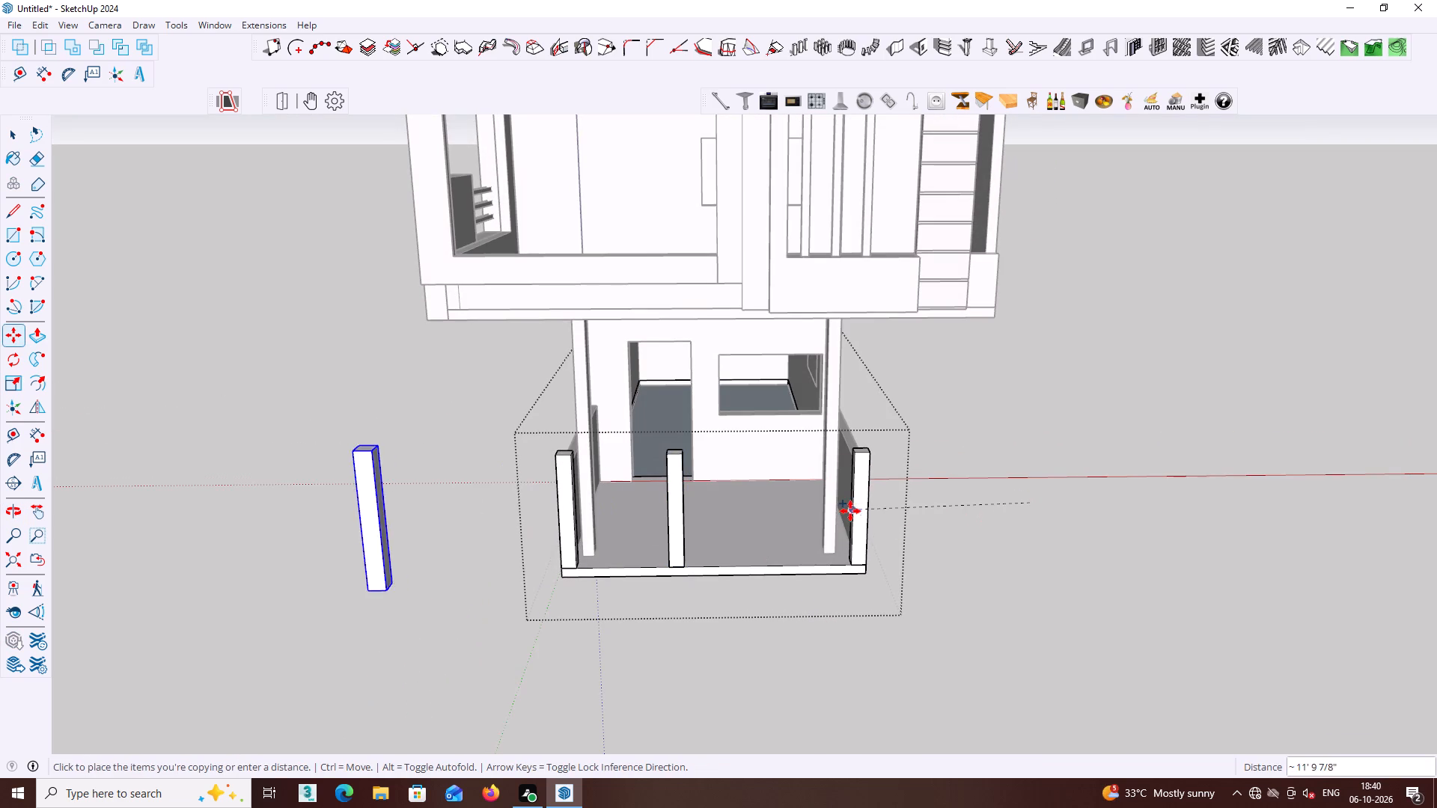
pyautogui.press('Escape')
# Leave the Move tool and close the platform's group.
pyautogui.press('space')
pyautogui.click(768, 621)
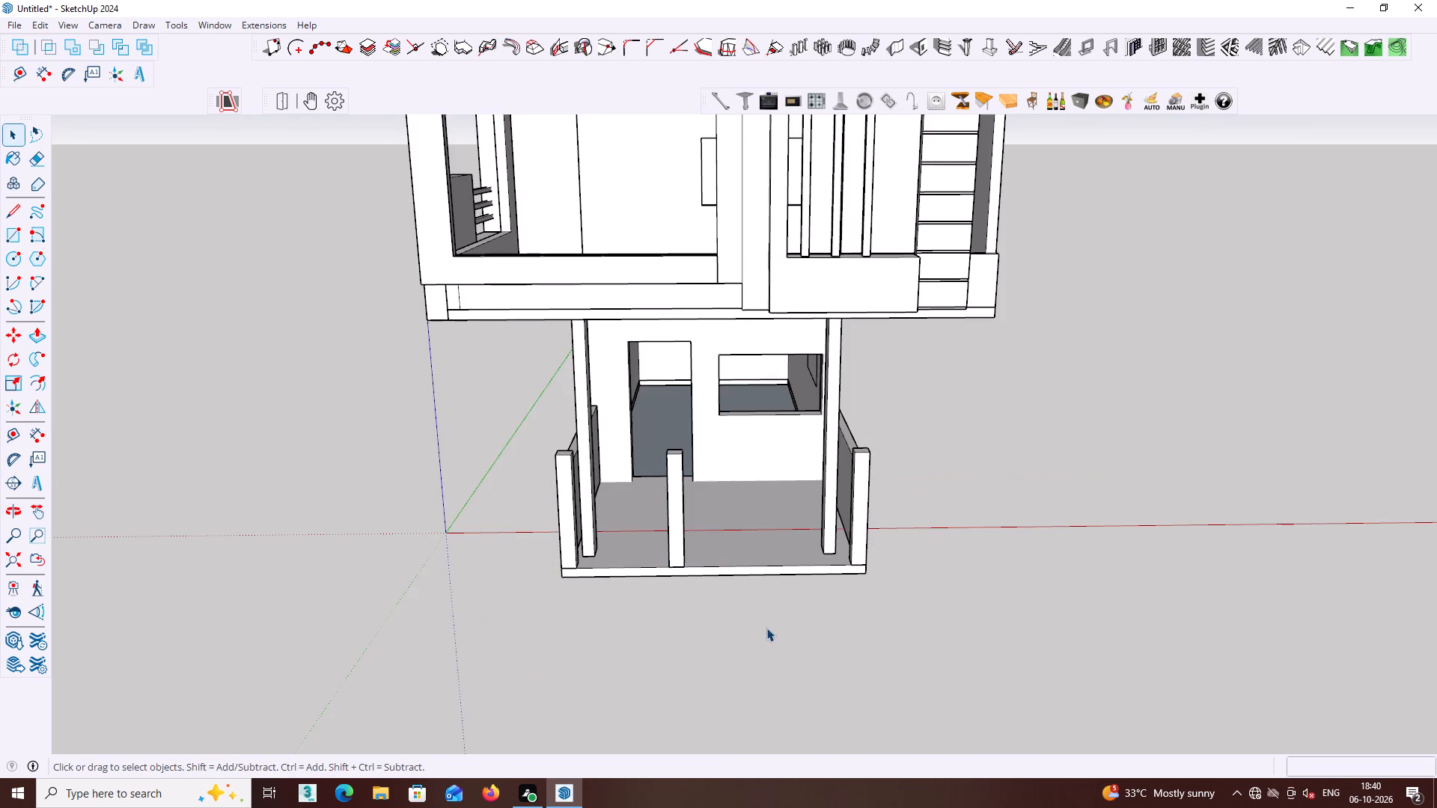
# Examine the porch with its walls and posts, and the whole house, from the front and both sides.
pyautogui.moveTo(670, 559); pyautogui.dragTo(739, 501, button='middle')
pyautogui.moveTo(708, 501); pyautogui.dragTo(707, 501, button='middle')
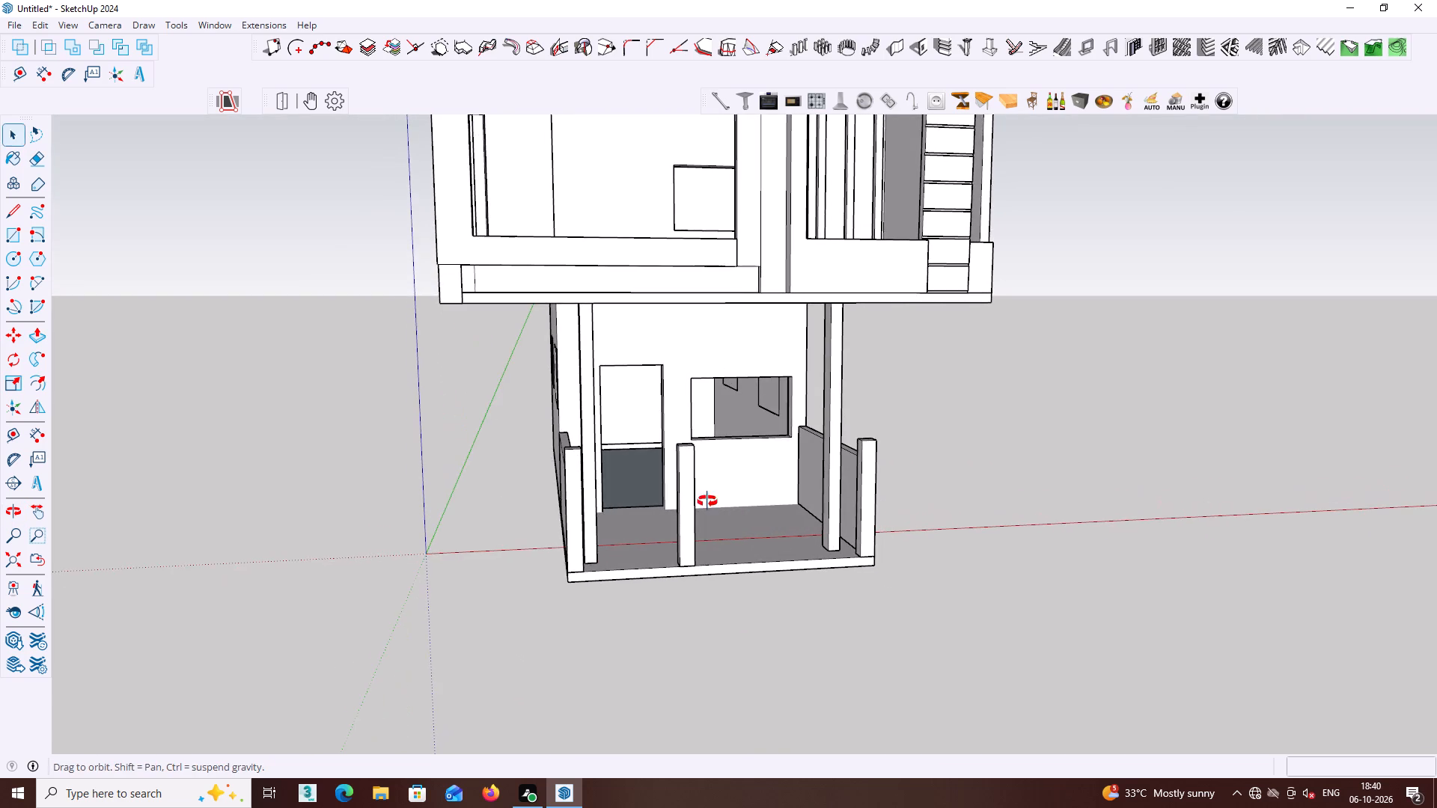
pyautogui.moveTo(707, 501); pyautogui.dragTo(945, 524, button='middle')
pyautogui.moveTo(794, 539); pyautogui.dragTo(857, 545, button='middle')
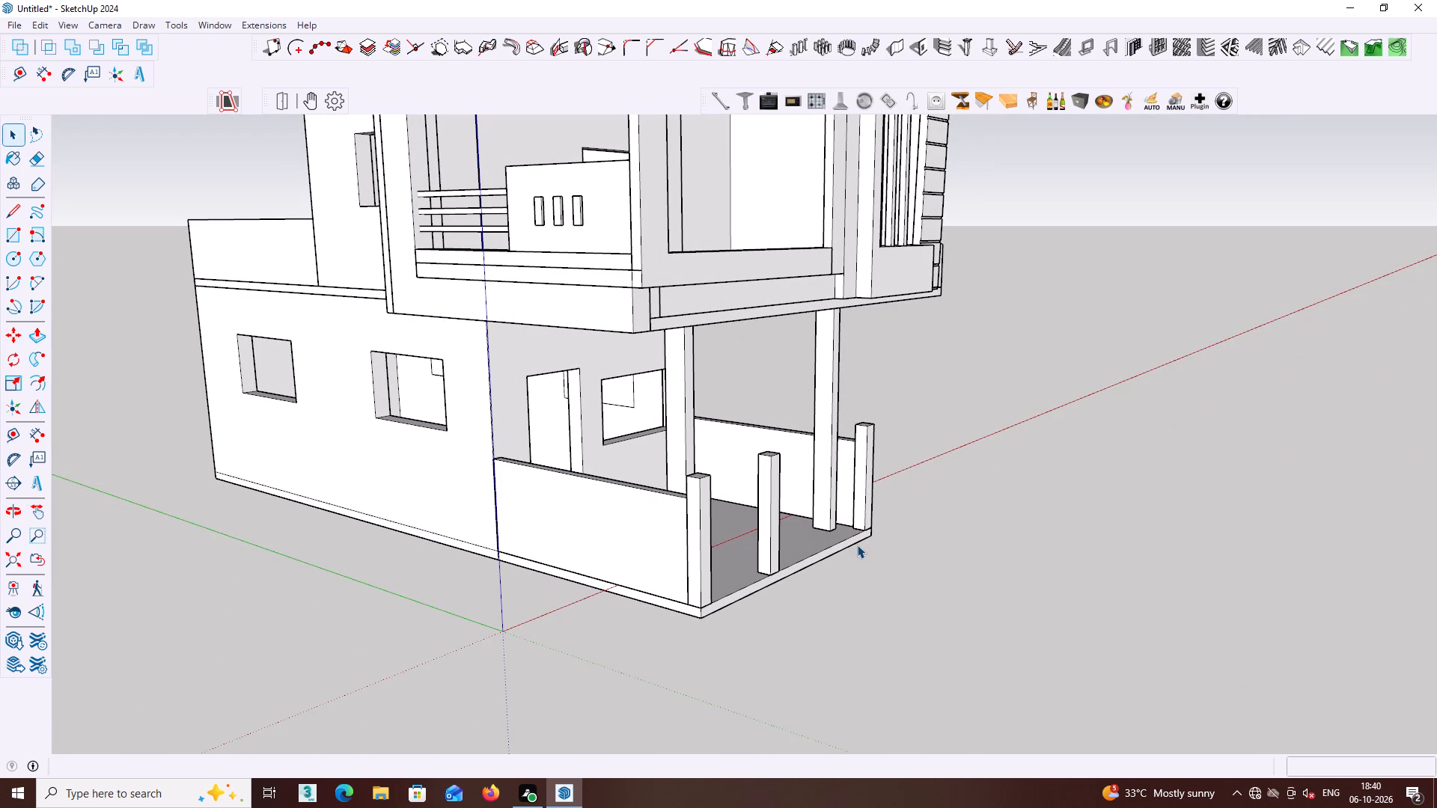
pyautogui.scroll(-5, 839, 537)
pyautogui.middleClick(834, 541)
pyautogui.moveTo(830, 545); pyautogui.dragTo(463, 565, button='middle')
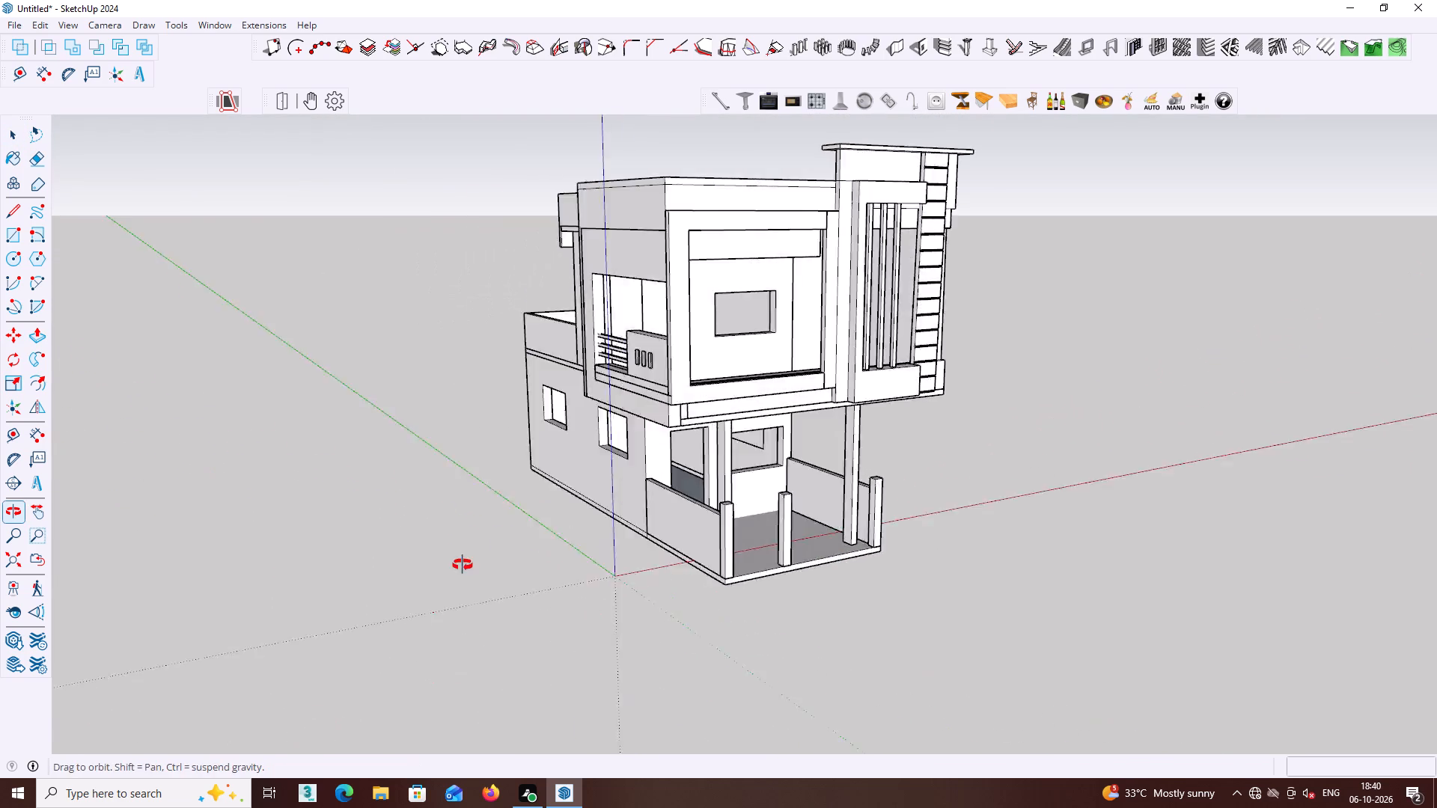
pyautogui.moveTo(463, 565); pyautogui.dragTo(460, 566, button='middle')
pyautogui.scroll(-5, 594, 587)
pyautogui.moveTo(770, 507); pyautogui.dragTo(463, 474, button='middle')
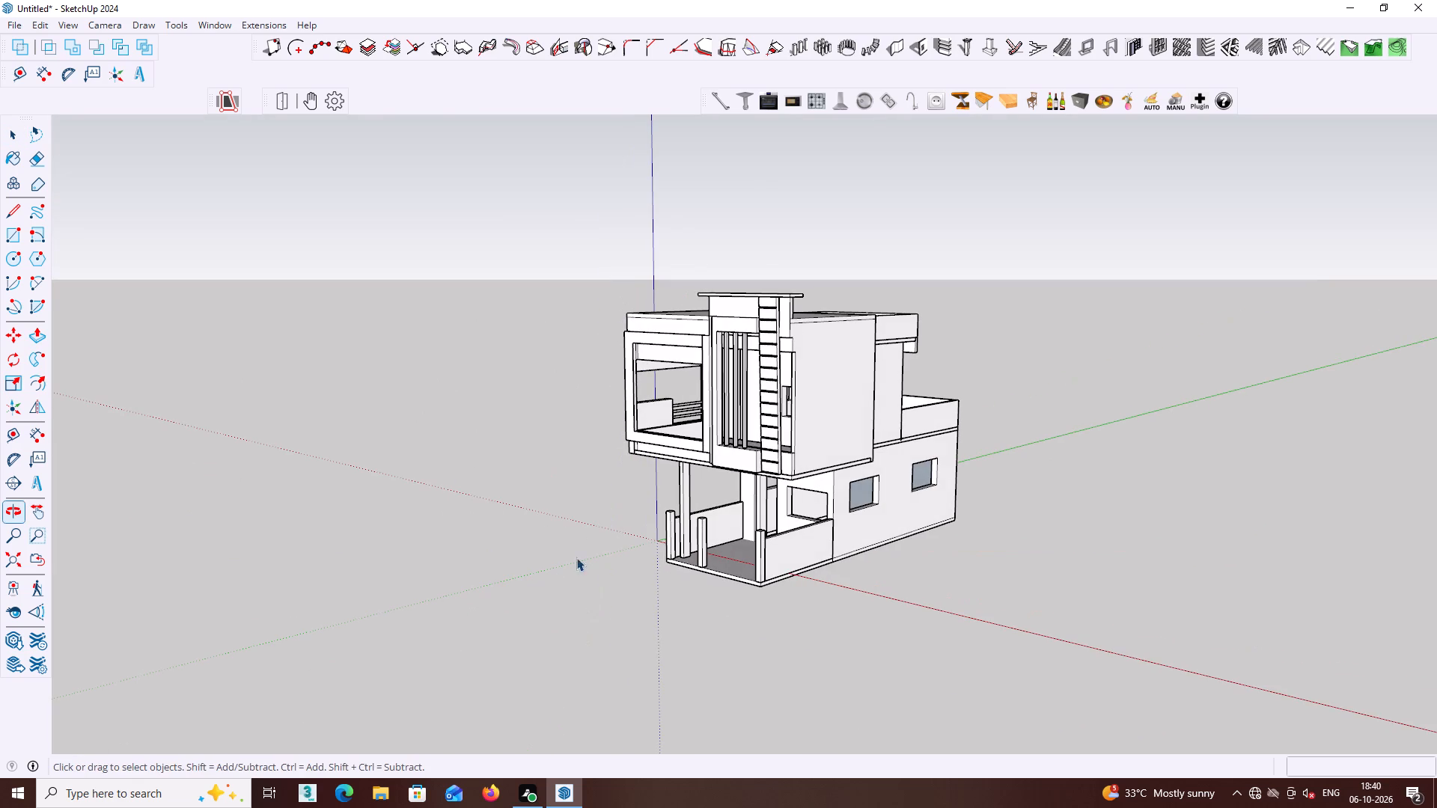
pyautogui.moveTo(755, 558); pyautogui.dragTo(876, 529, button='middle')
pyautogui.moveTo(734, 538); pyautogui.dragTo(931, 536, button='middle')
pyautogui.moveTo(802, 540); pyautogui.dragTo(836, 538, button='middle')
pyautogui.moveTo(713, 495); pyautogui.dragTo(832, 524, button='middle')
pyautogui.scroll(3, 678, 443)
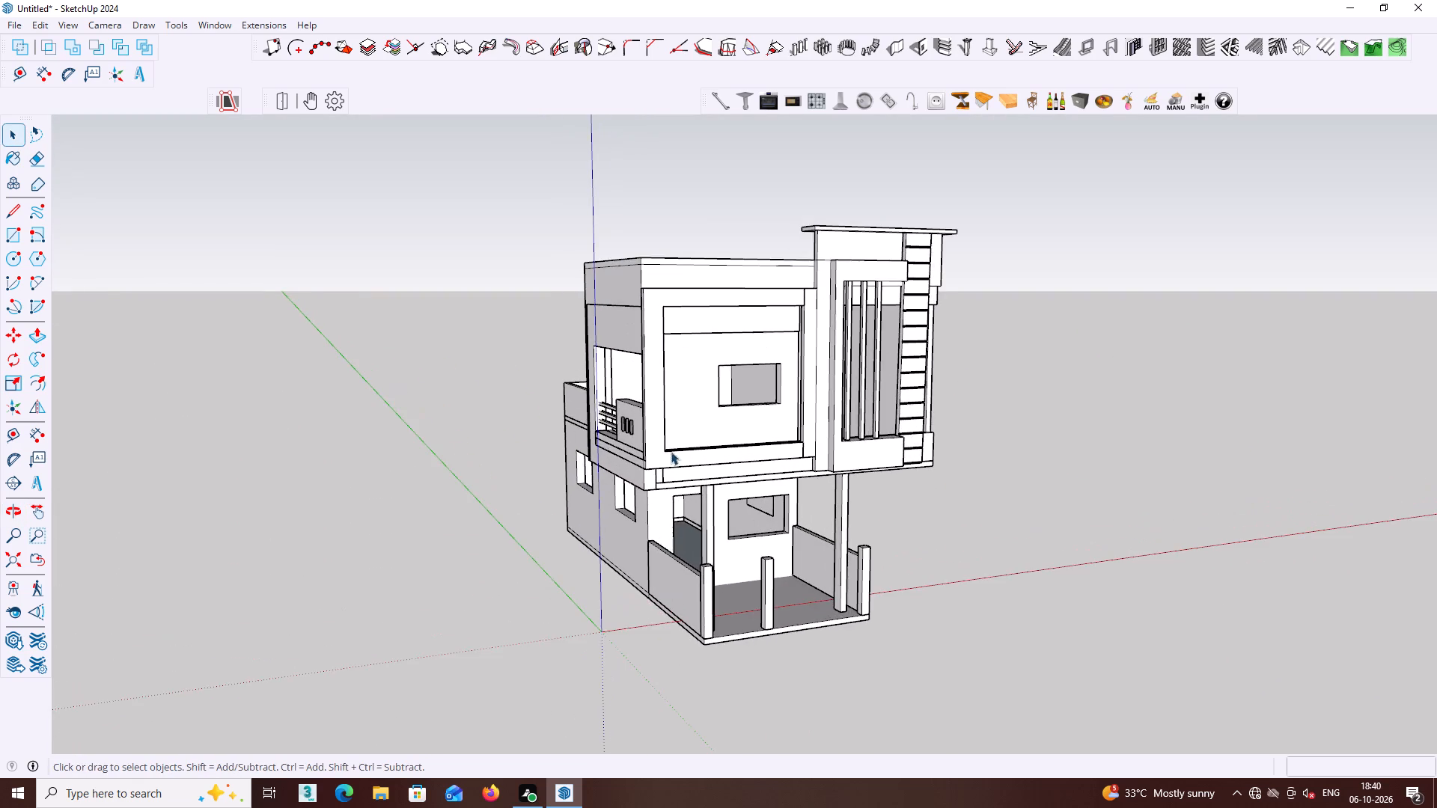
pyautogui.scroll(-2, 671, 474)
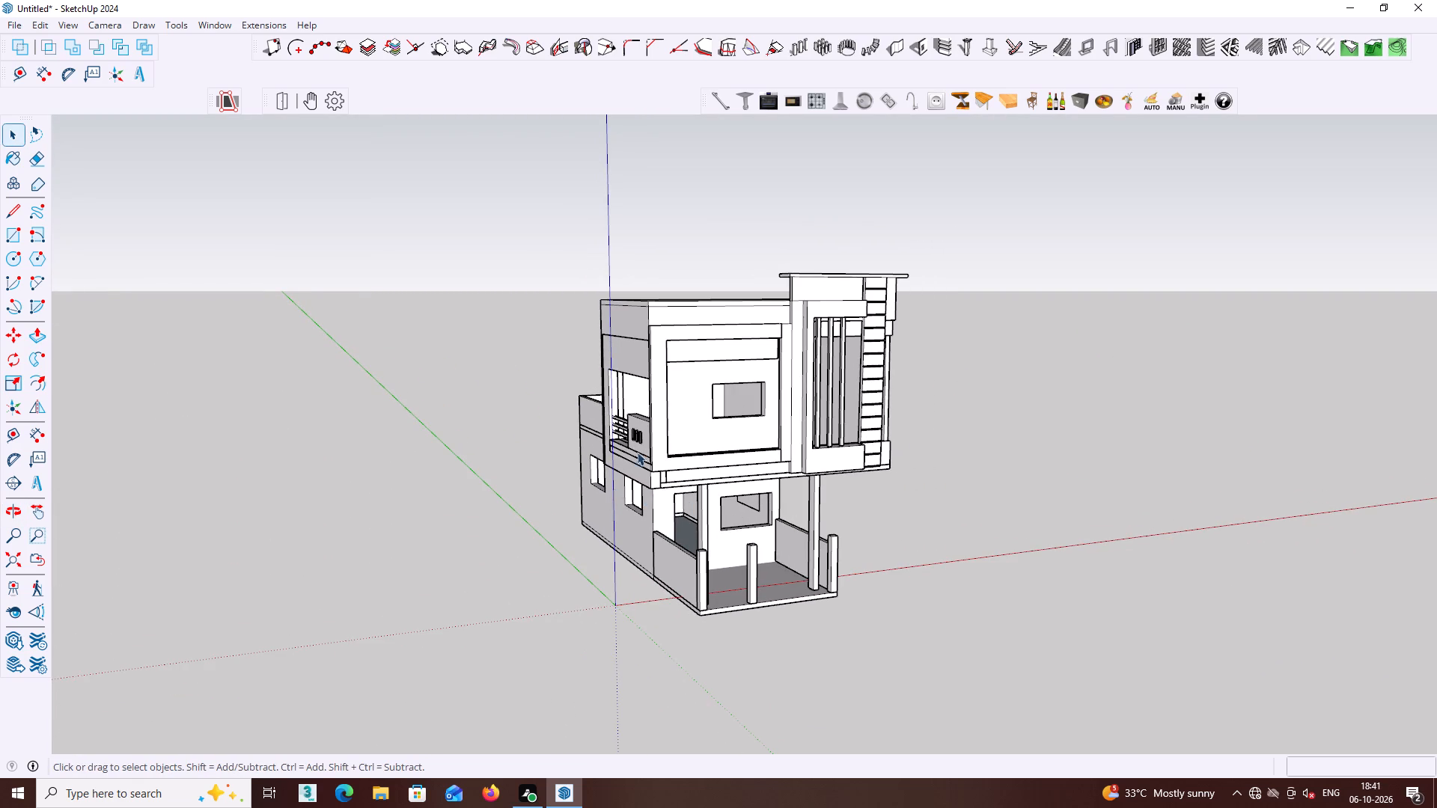
pyautogui.moveTo(629, 441); pyautogui.dragTo(826, 438, button='middle')
pyautogui.moveTo(707, 446); pyautogui.dragTo(881, 441, button='middle')
pyautogui.moveTo(543, 471); pyautogui.dragTo(870, 468, button='middle')
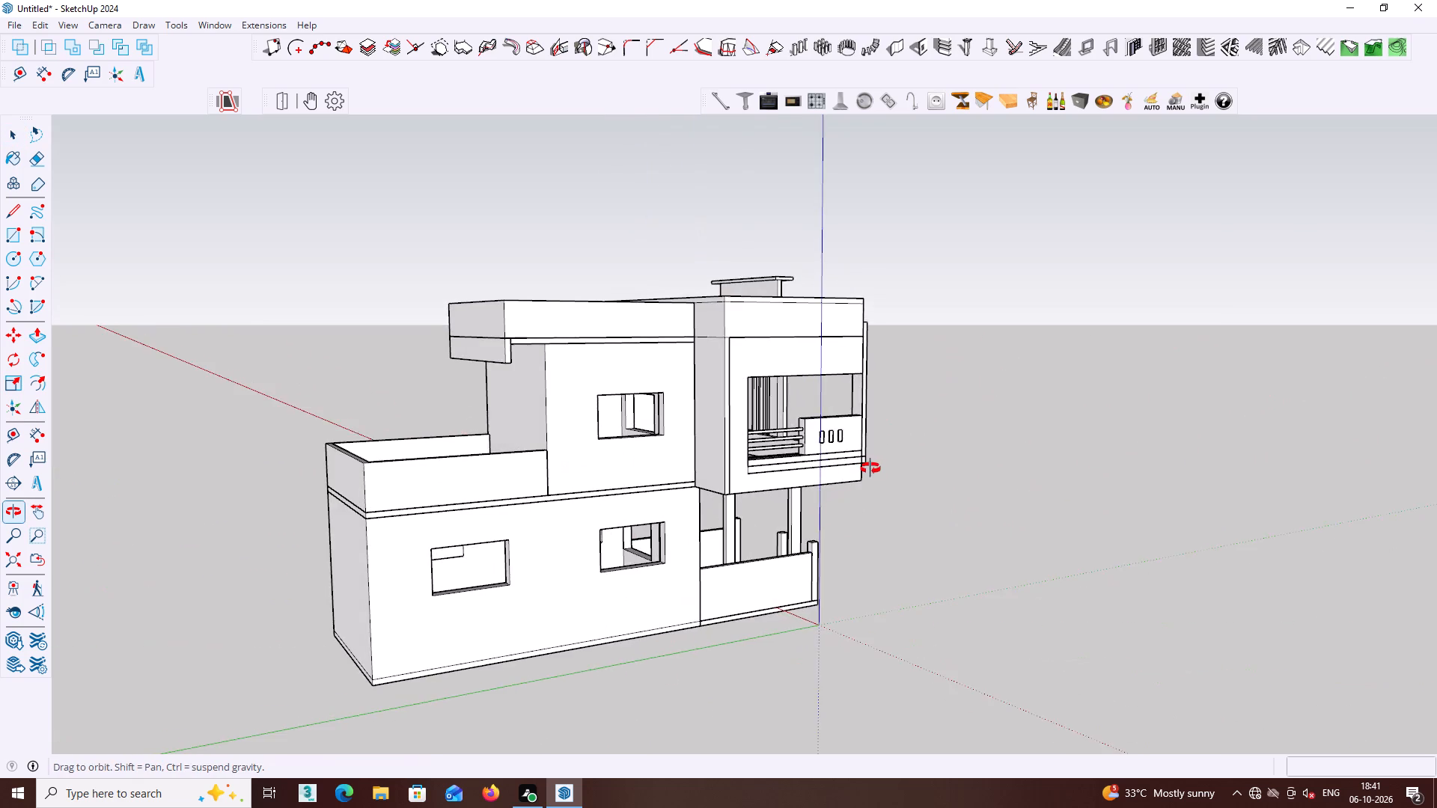
pyautogui.moveTo(870, 468); pyautogui.dragTo(236, 507, button='middle')
pyautogui.moveTo(717, 521); pyautogui.dragTo(477, 527, button='middle')
pyautogui.moveTo(791, 520); pyautogui.dragTo(694, 519, button='middle')
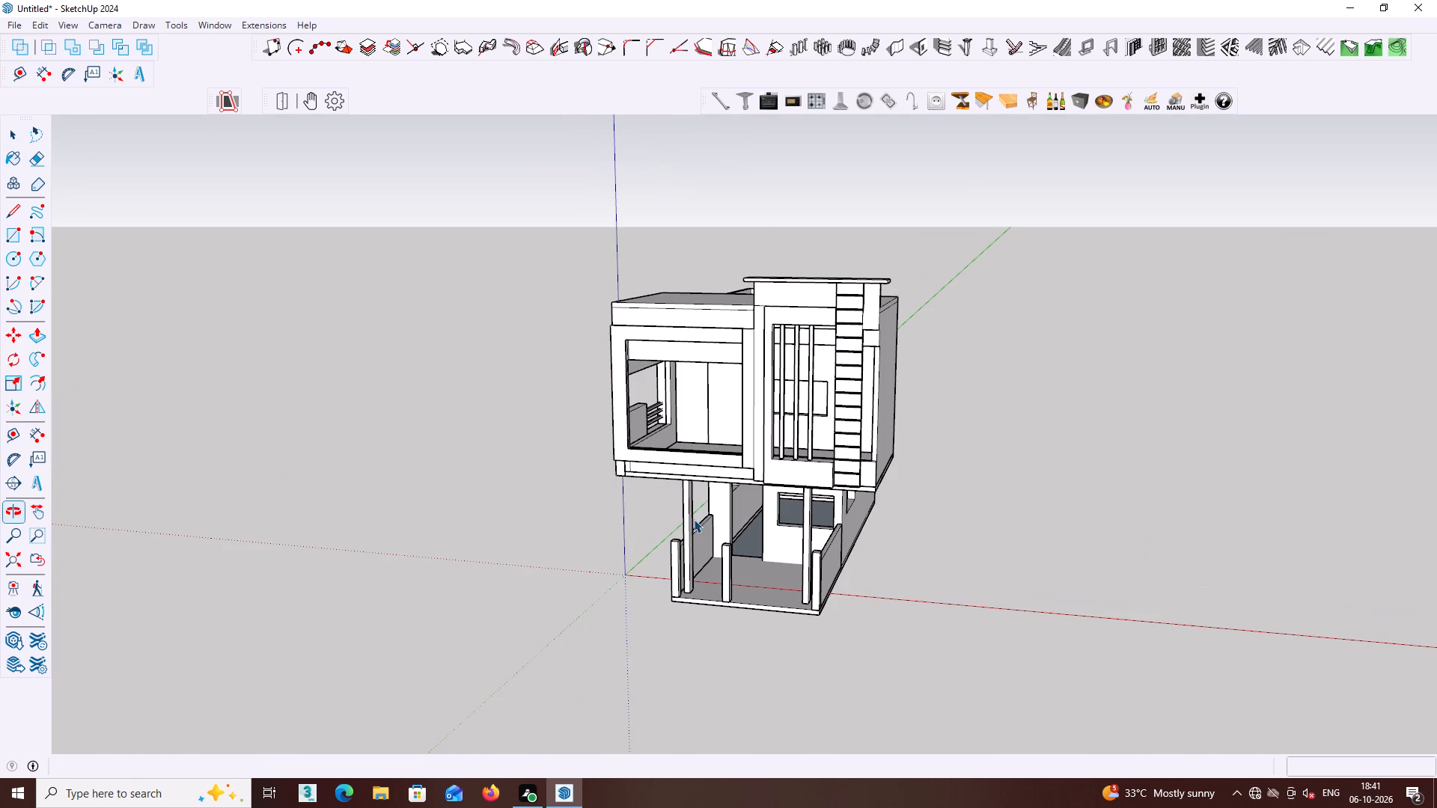
pyautogui.moveTo(694, 509); pyautogui.dragTo(523, 462, button='middle')
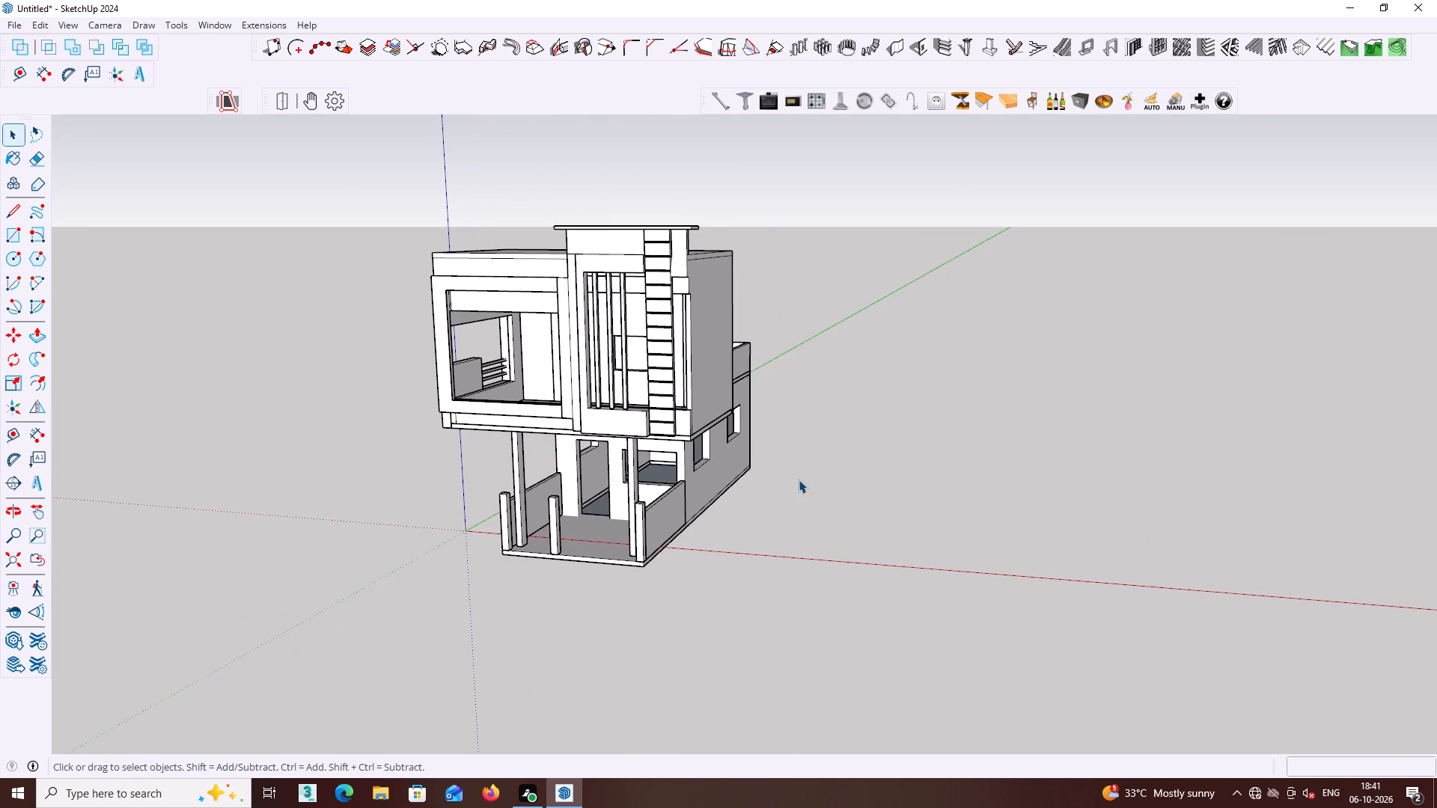